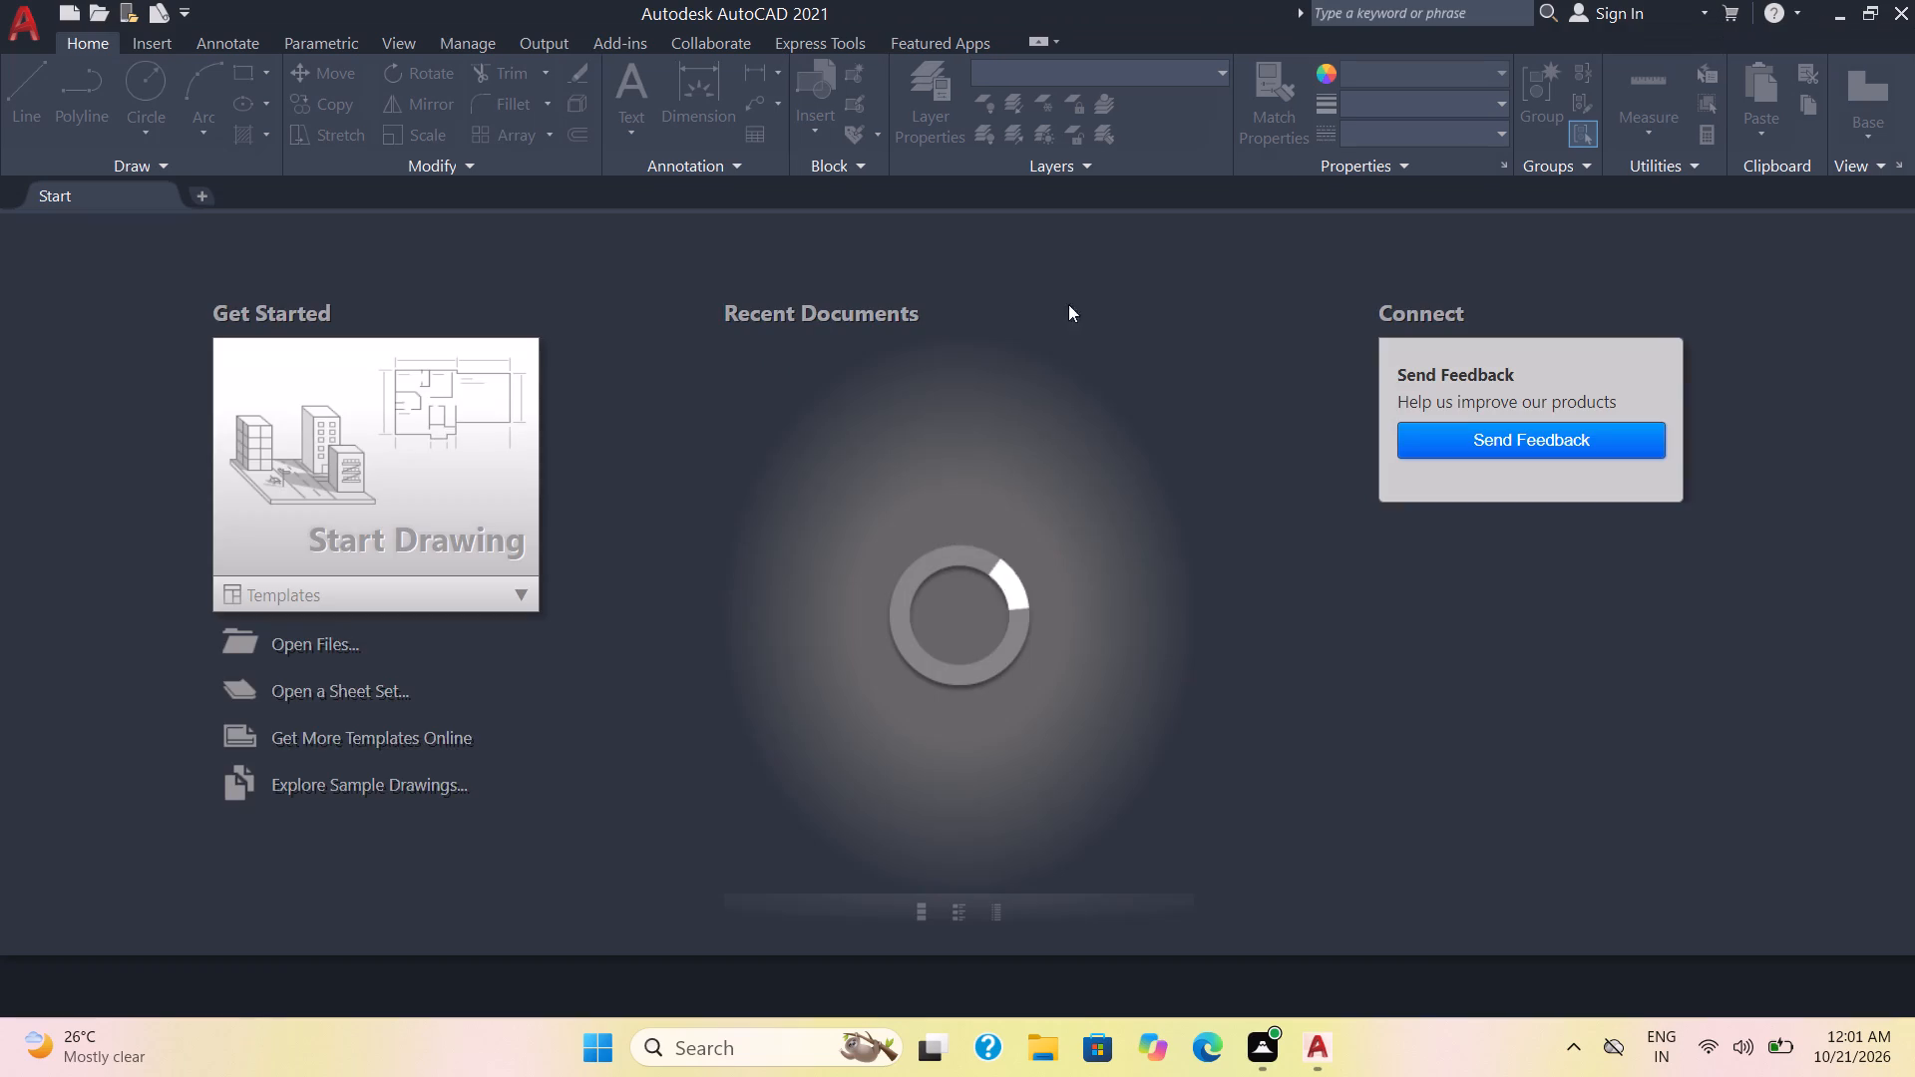
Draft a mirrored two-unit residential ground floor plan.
Start a new blank drawing.
left_click(467, 504)
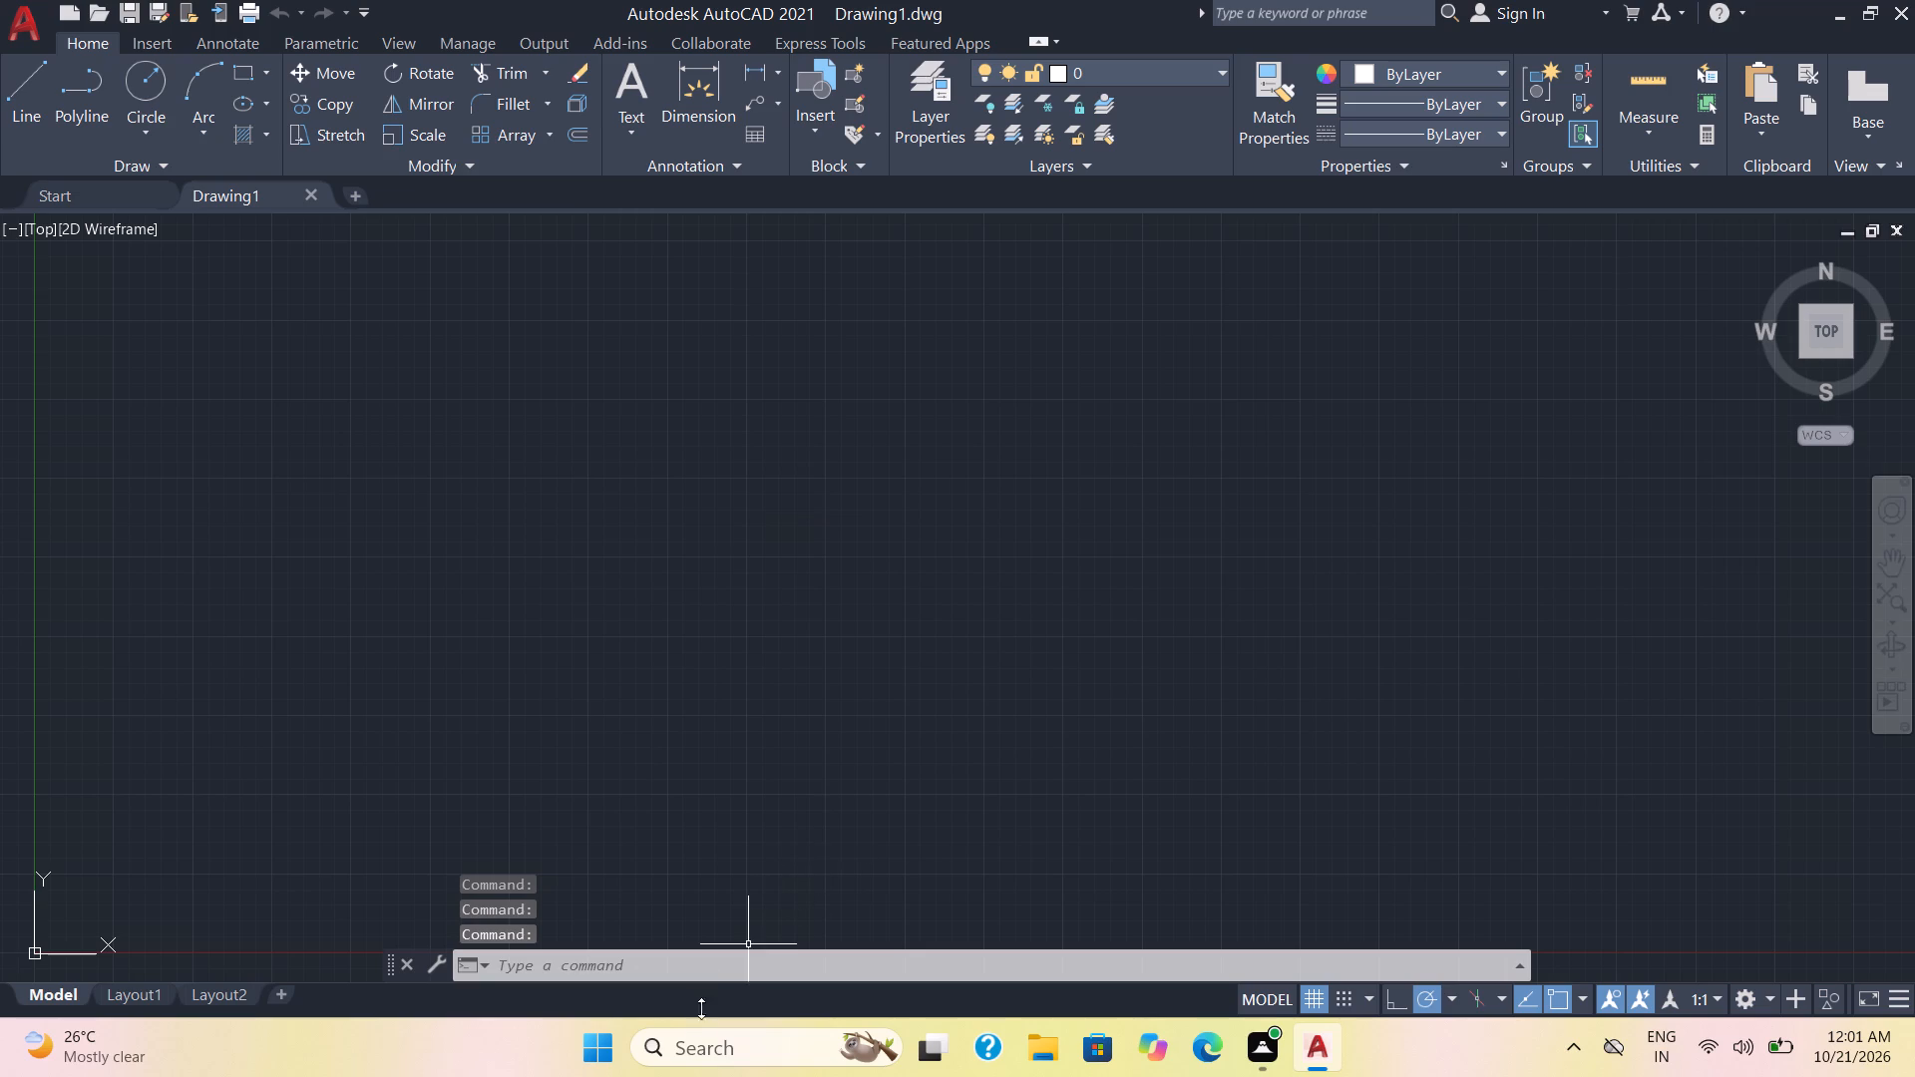
Turn on command history logging with LOGFILEON.
left_click(723, 964)
key("l")
key("o")
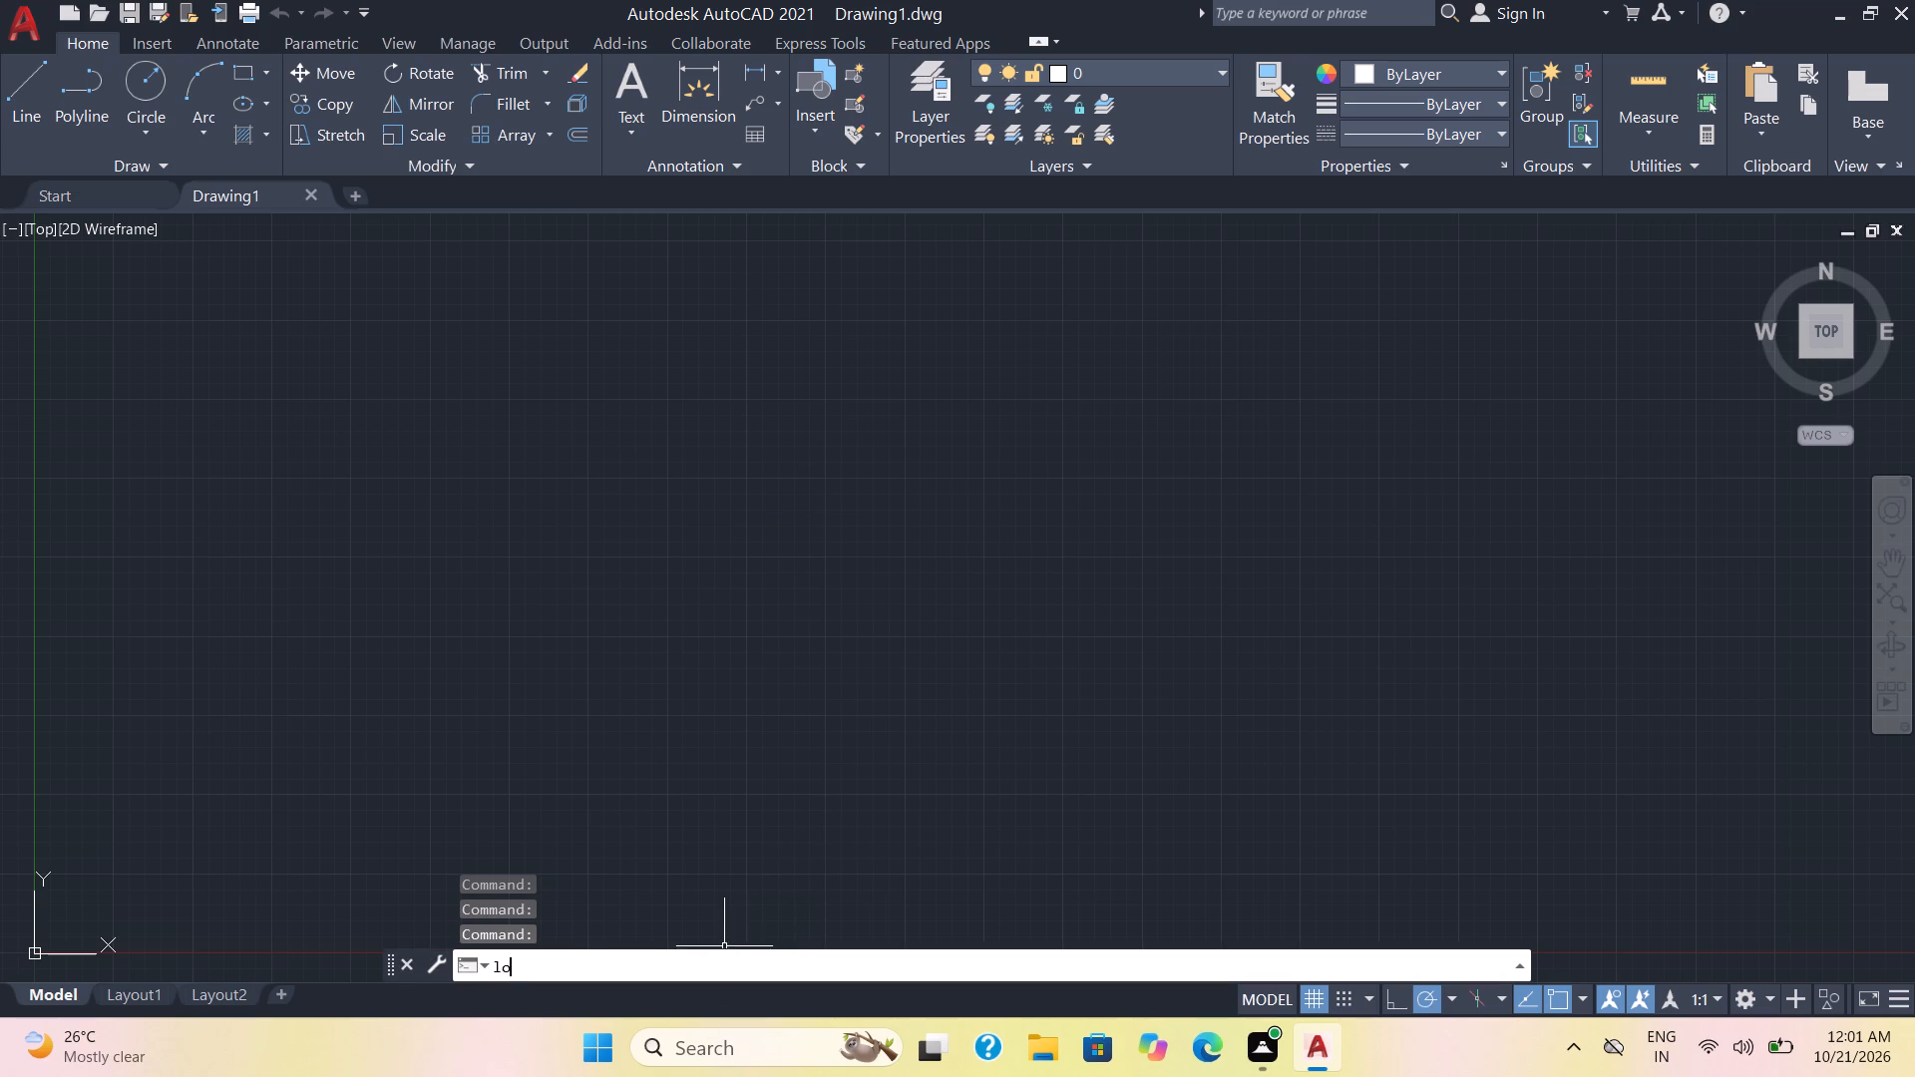
key("g")
key("f")
key("i")
key("l")
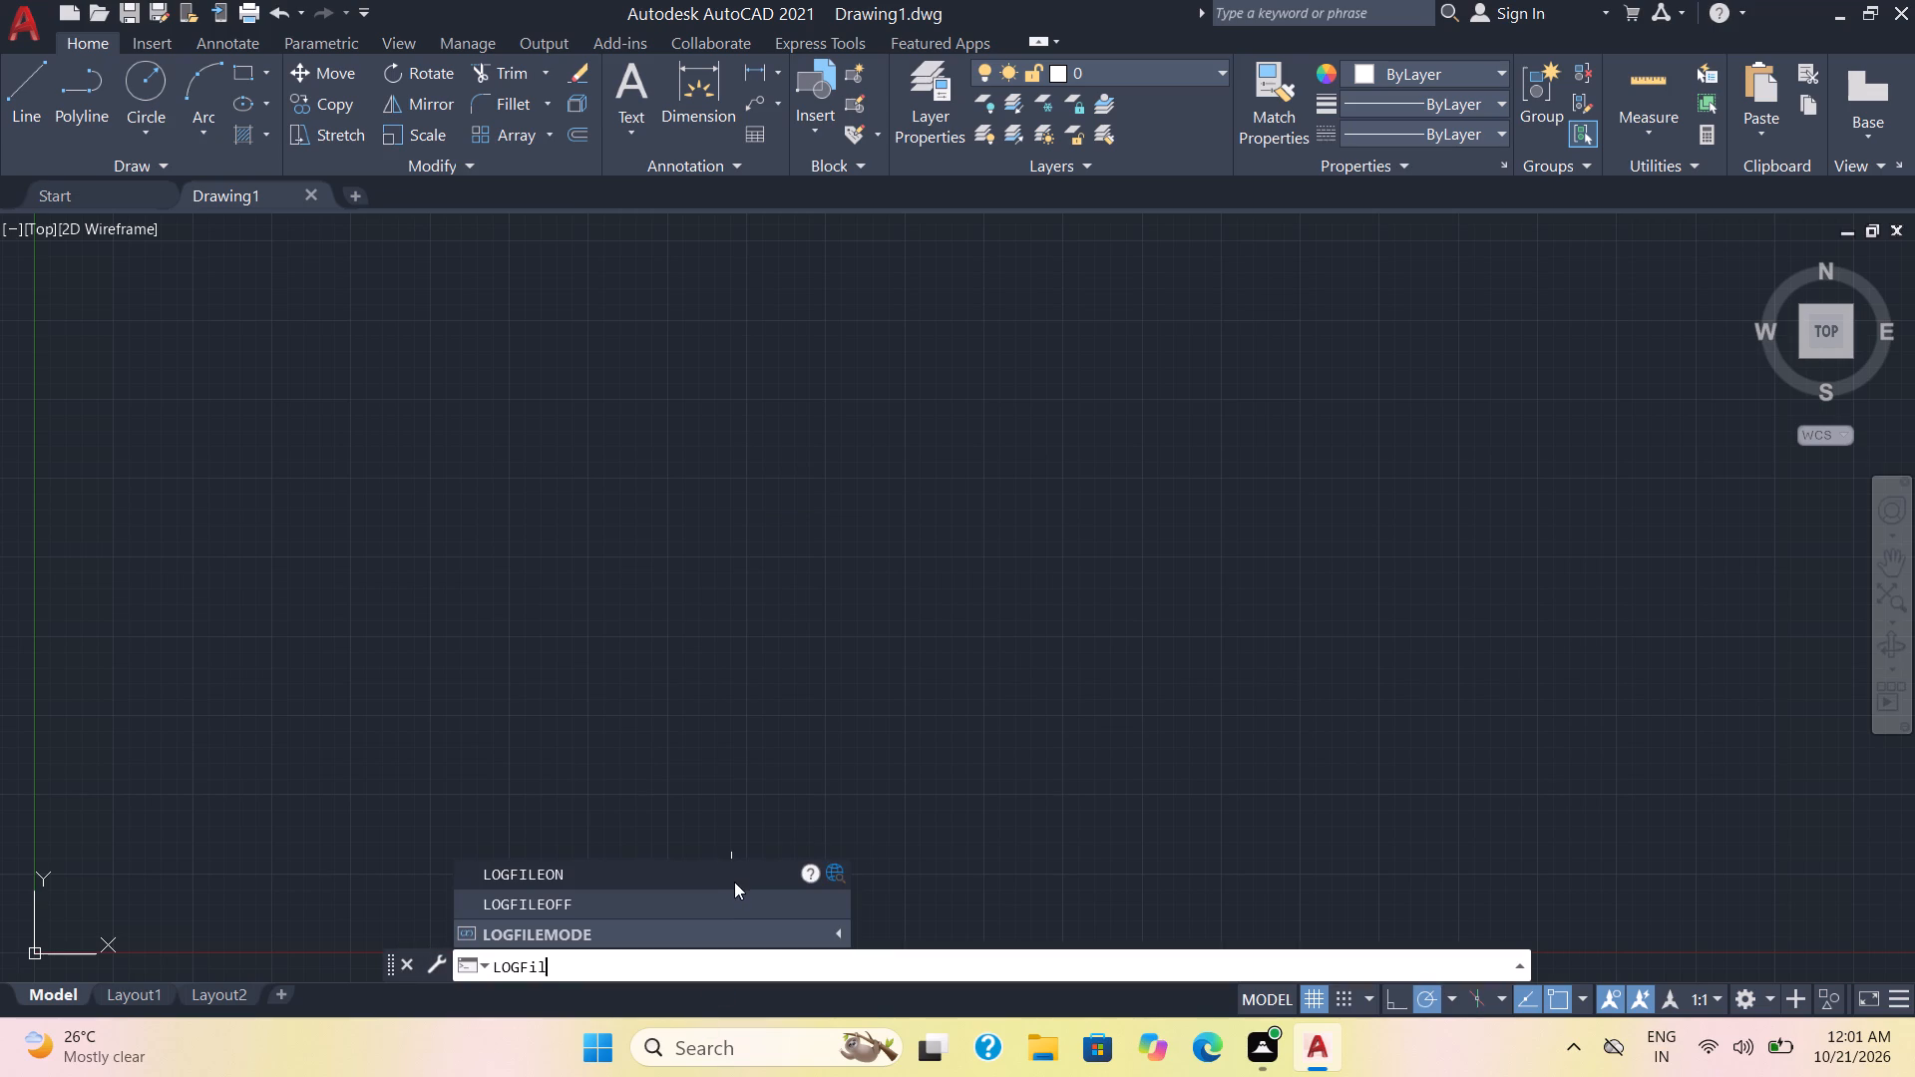
key("e")
type("on")
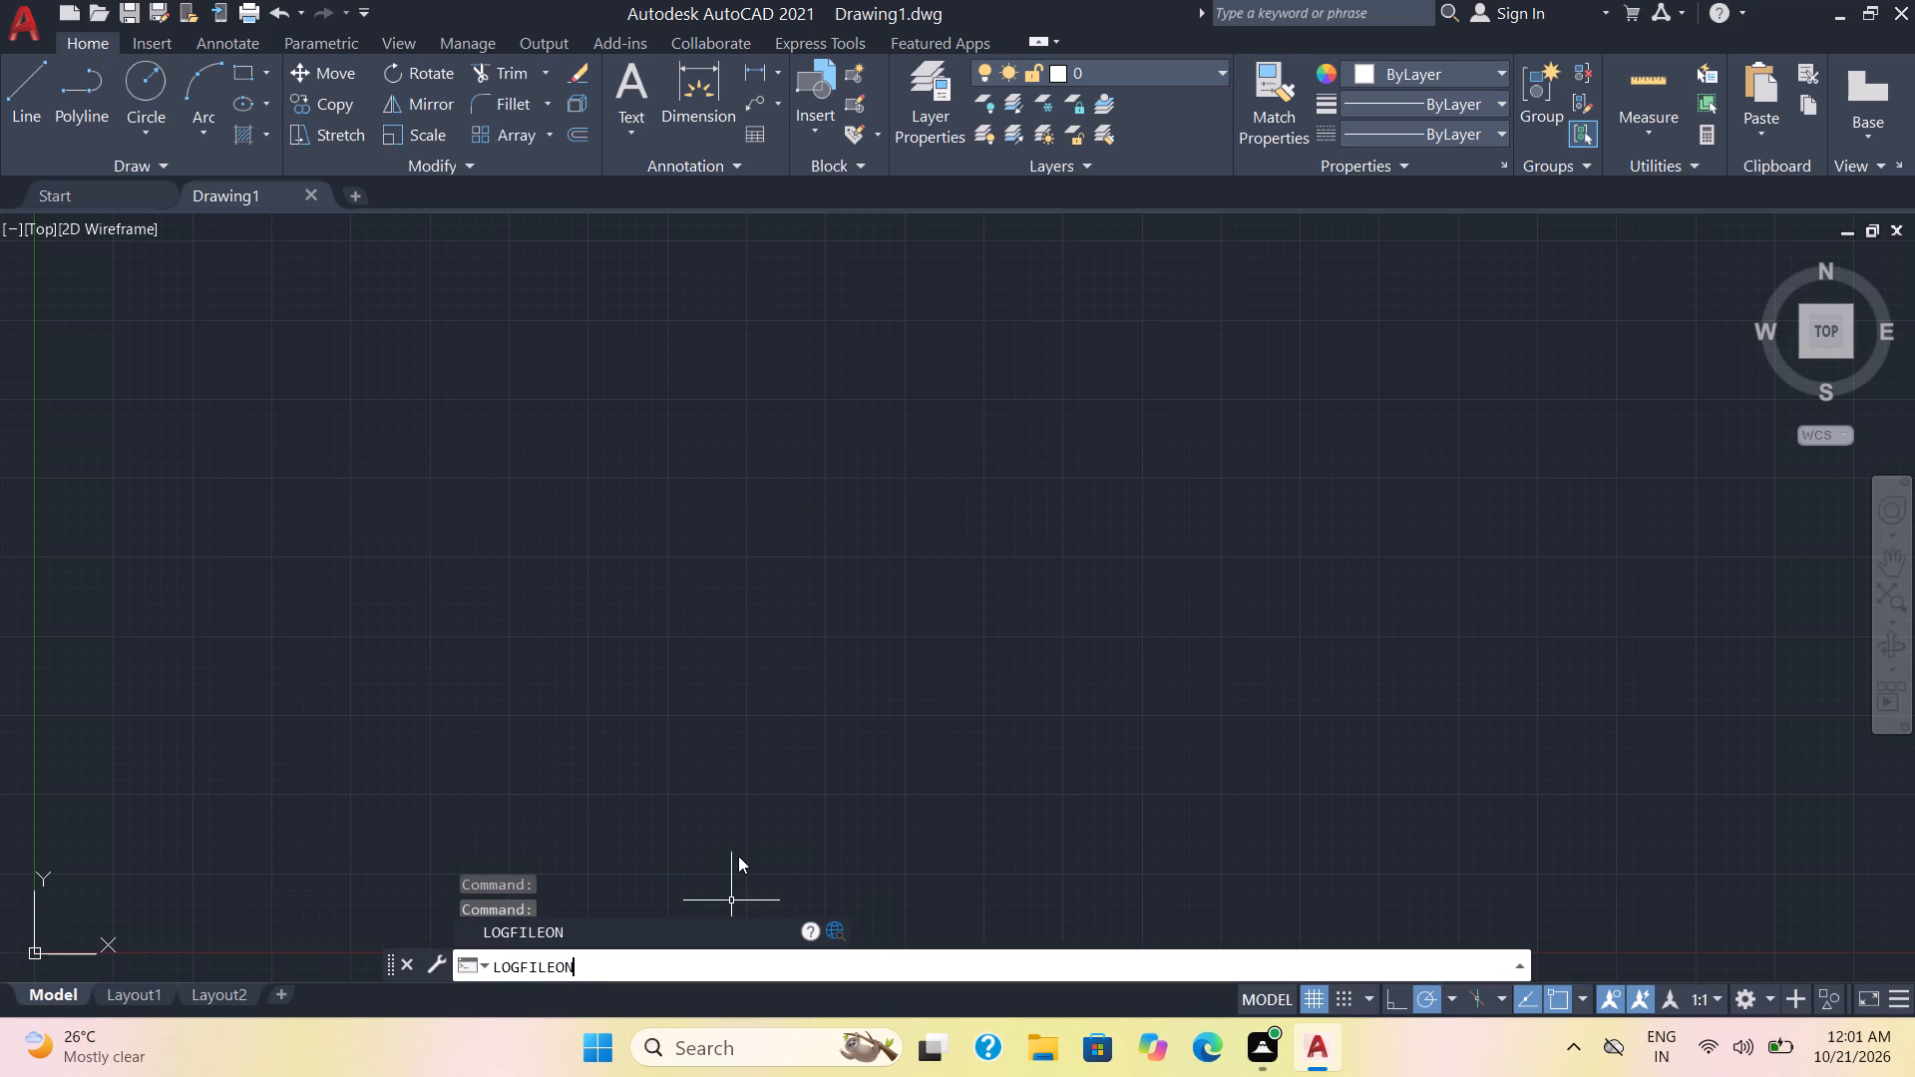
key("Return")
Set the drawing's length units to Engineering with a precision of 0'-0".
key("u")
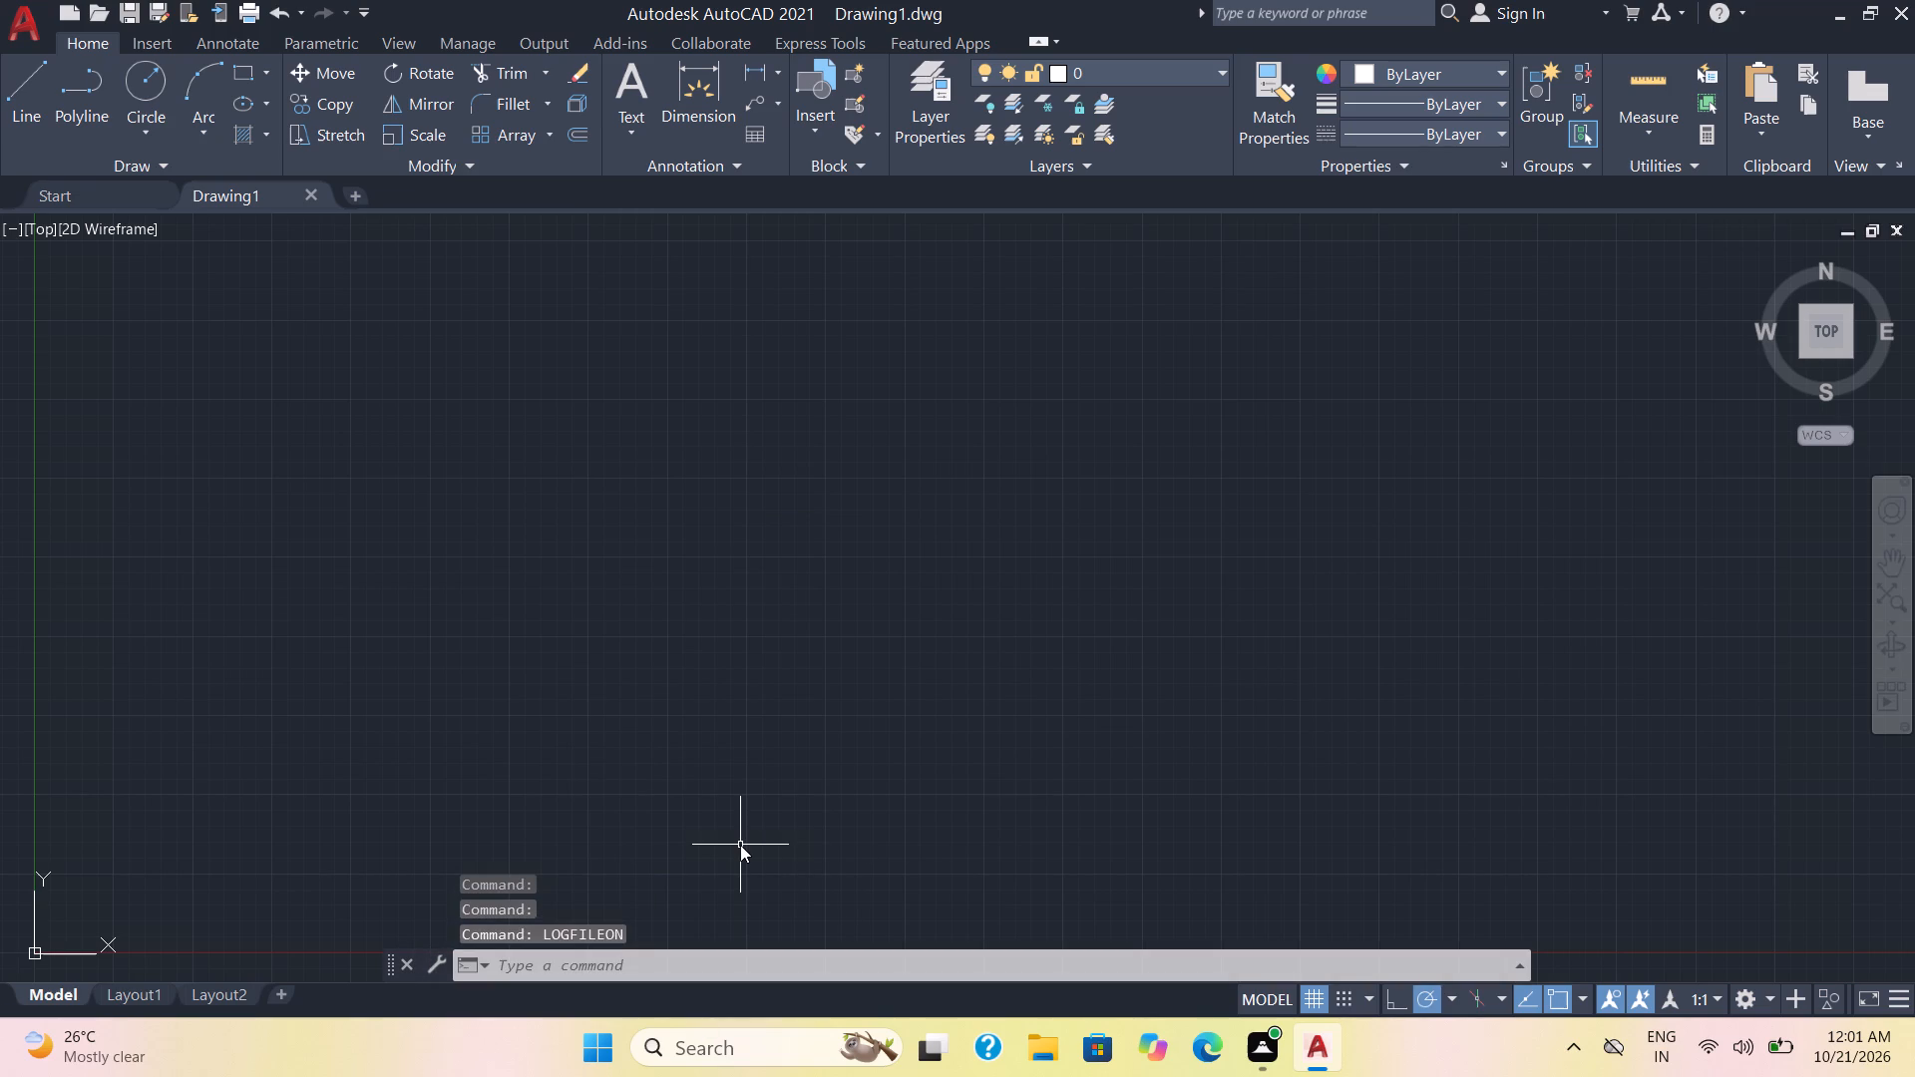
key("n")
type("its")
key("Return")
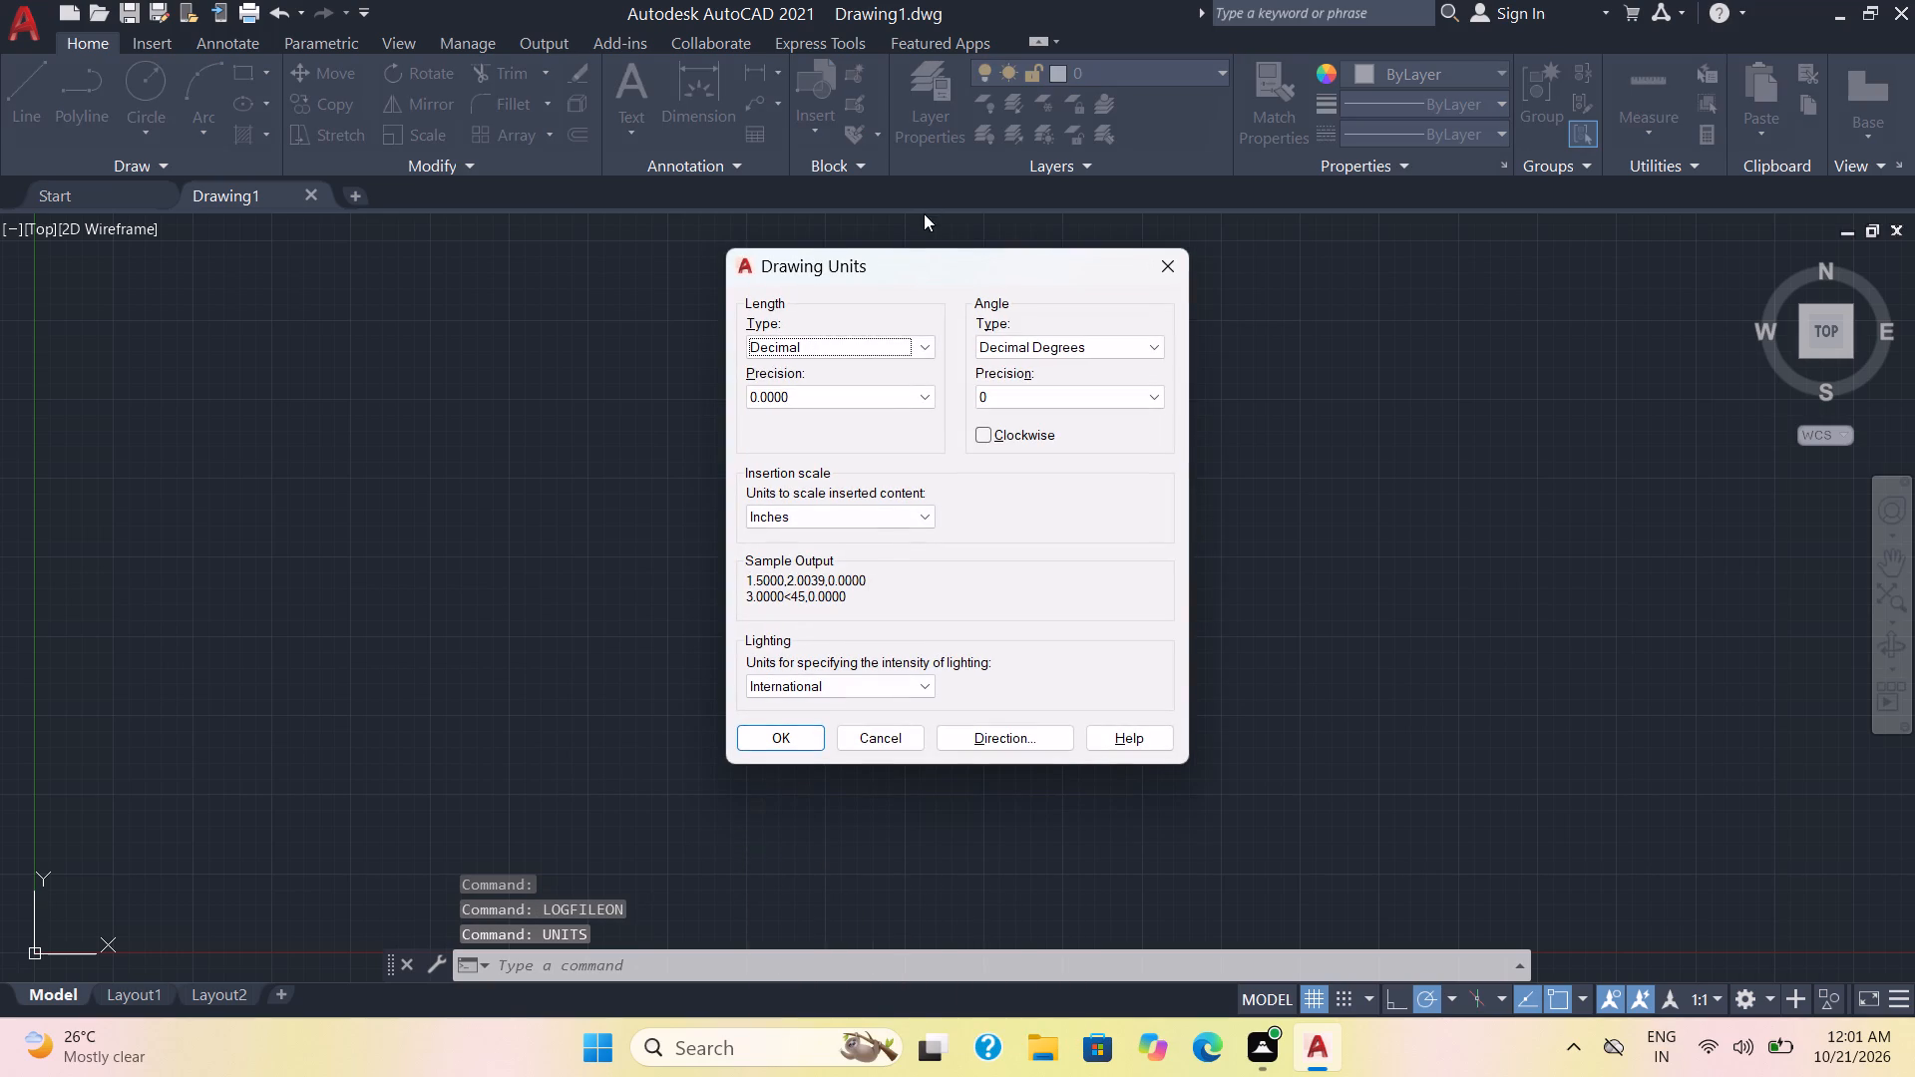
left_click(918, 345)
left_click(875, 399)
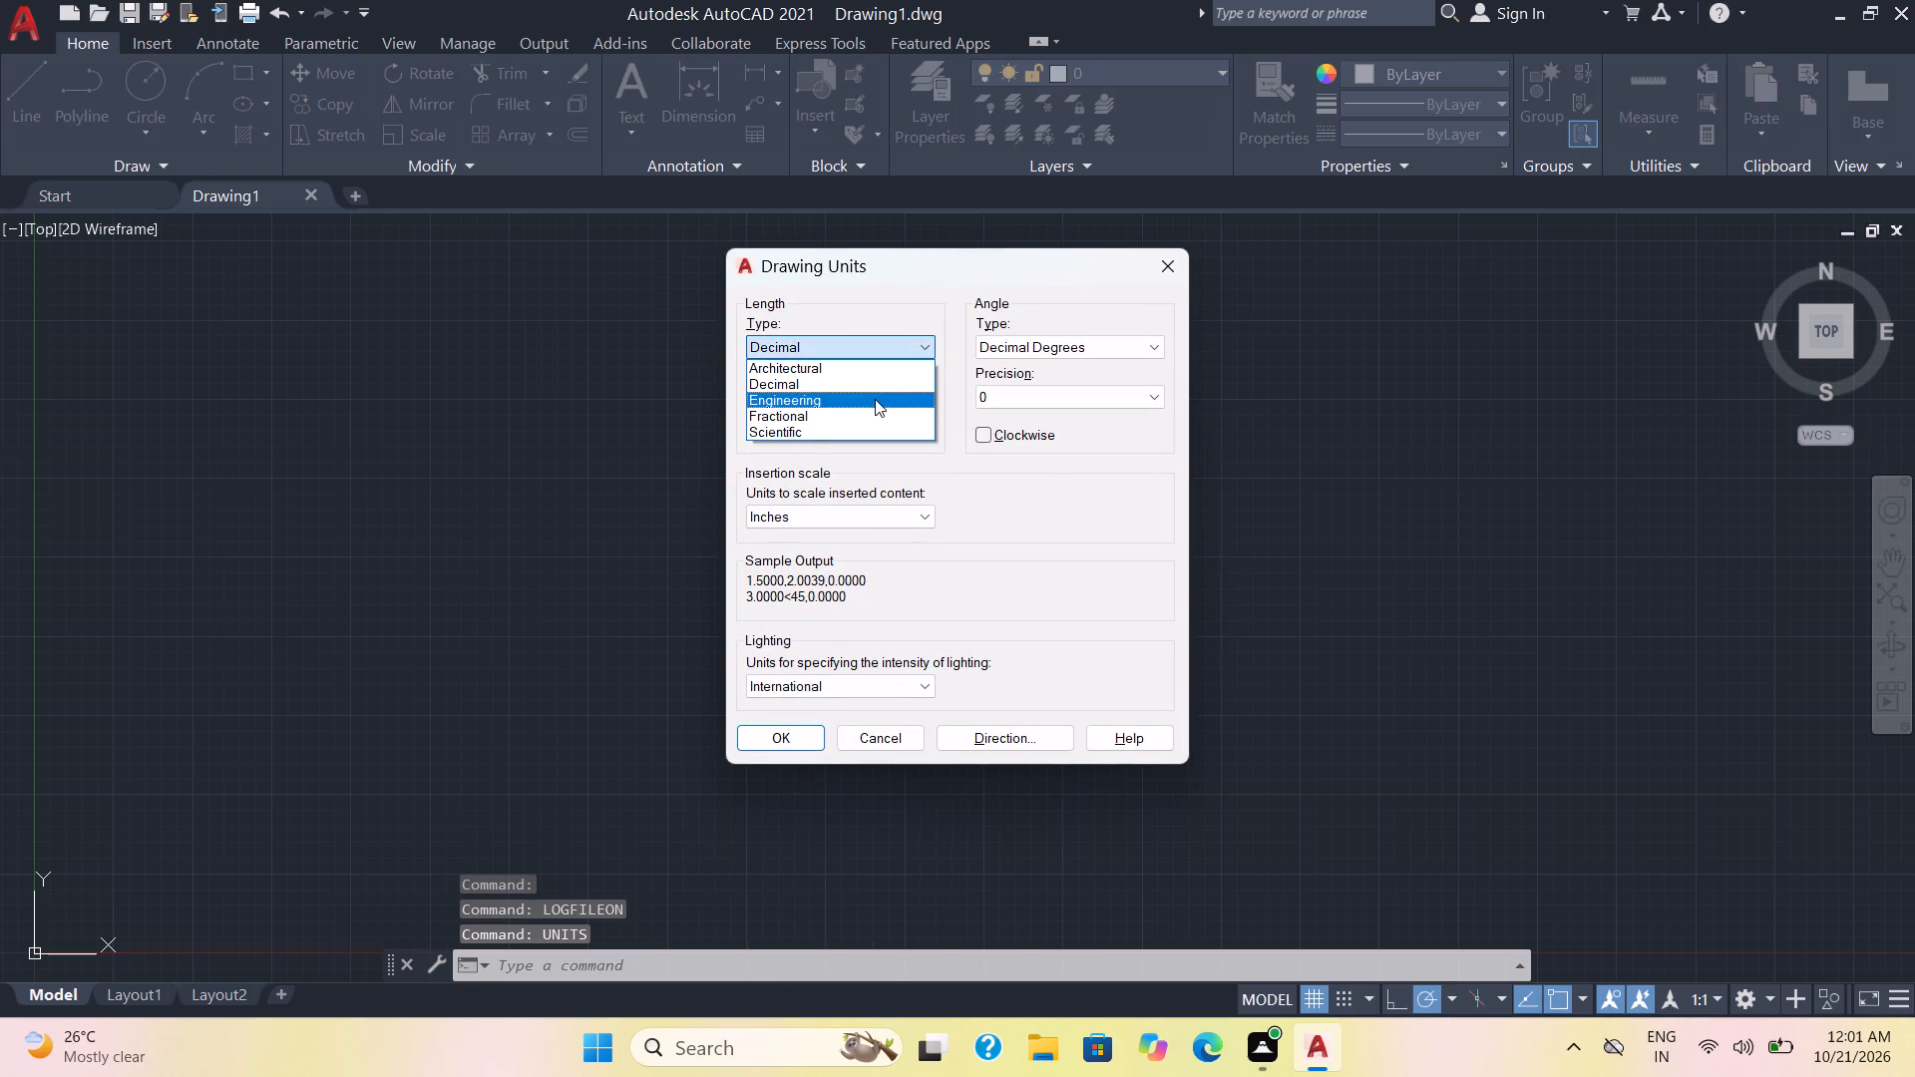
left_click(875, 399)
left_click(855, 417)
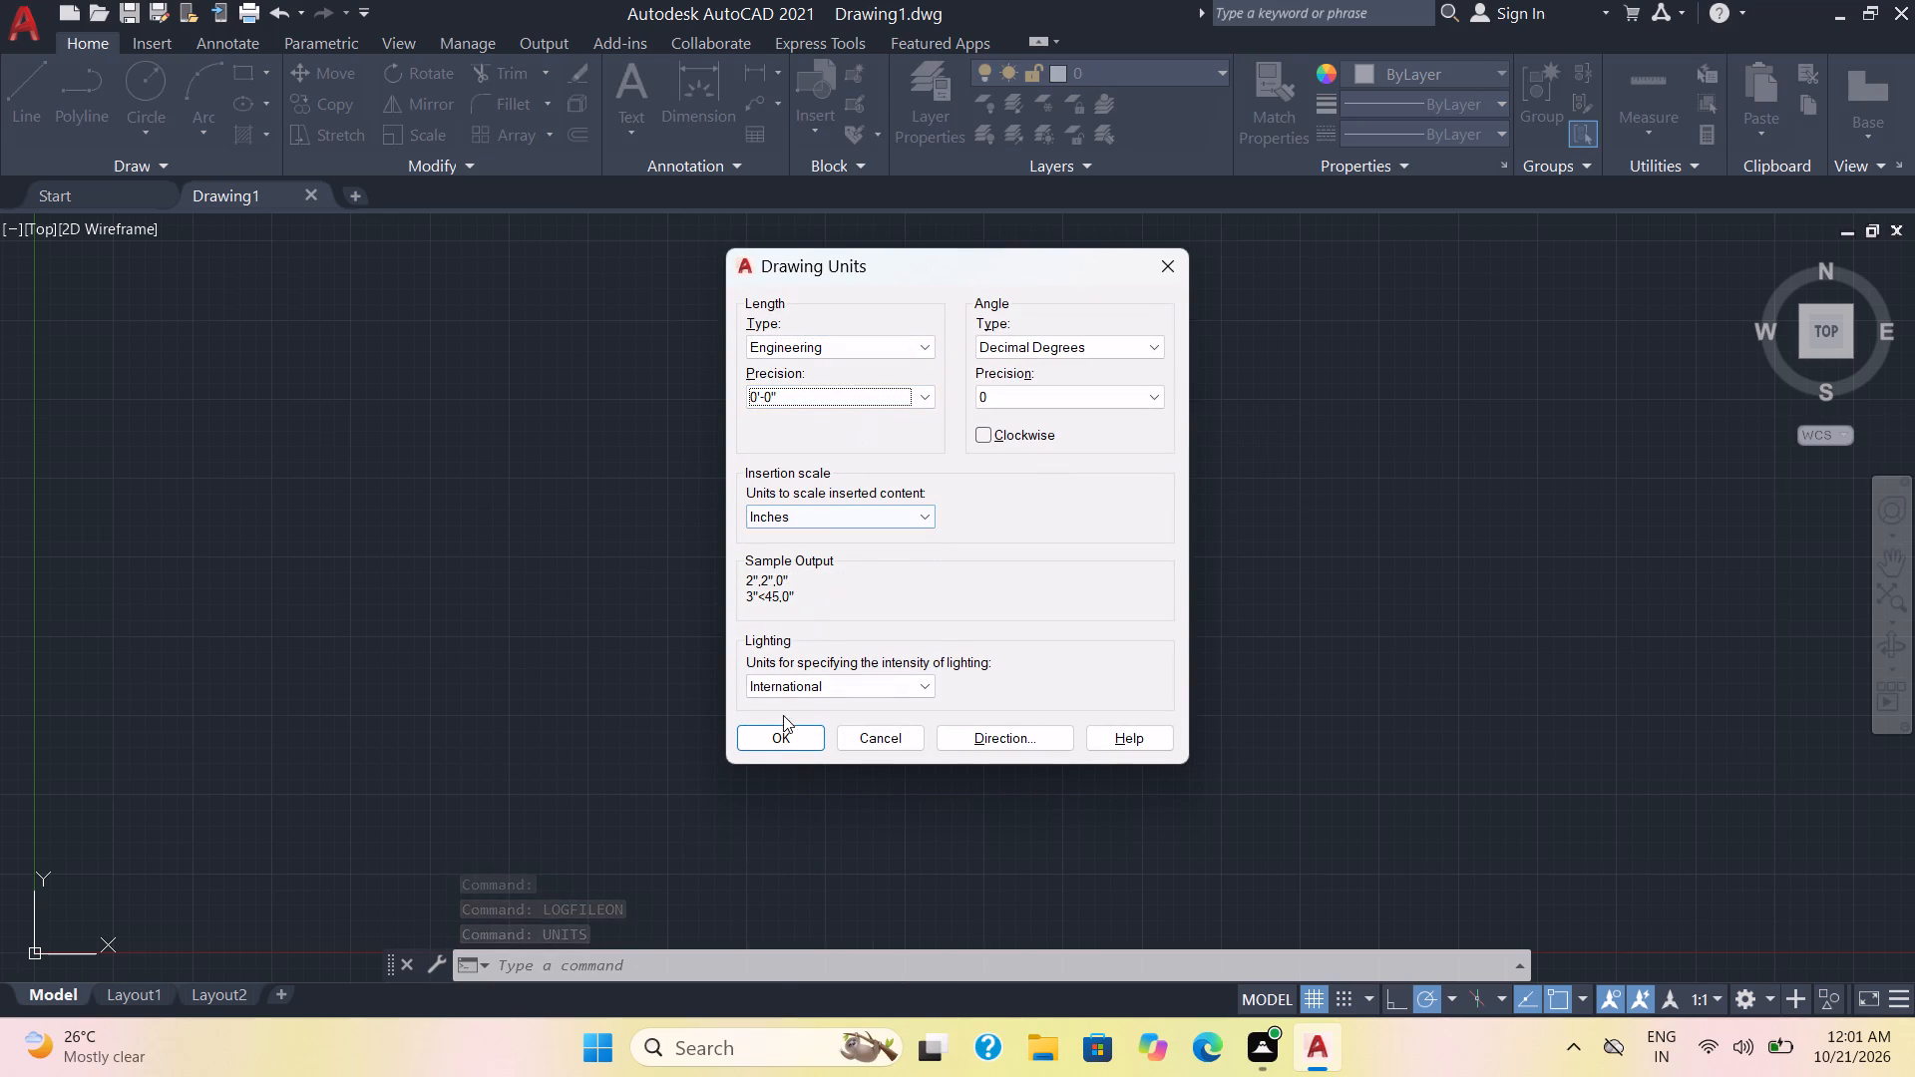
left_click(772, 742)
Modify the Standard dimension style's primary units to Engineering format, 0'-0" precision and a round-off of 6".
key("d")
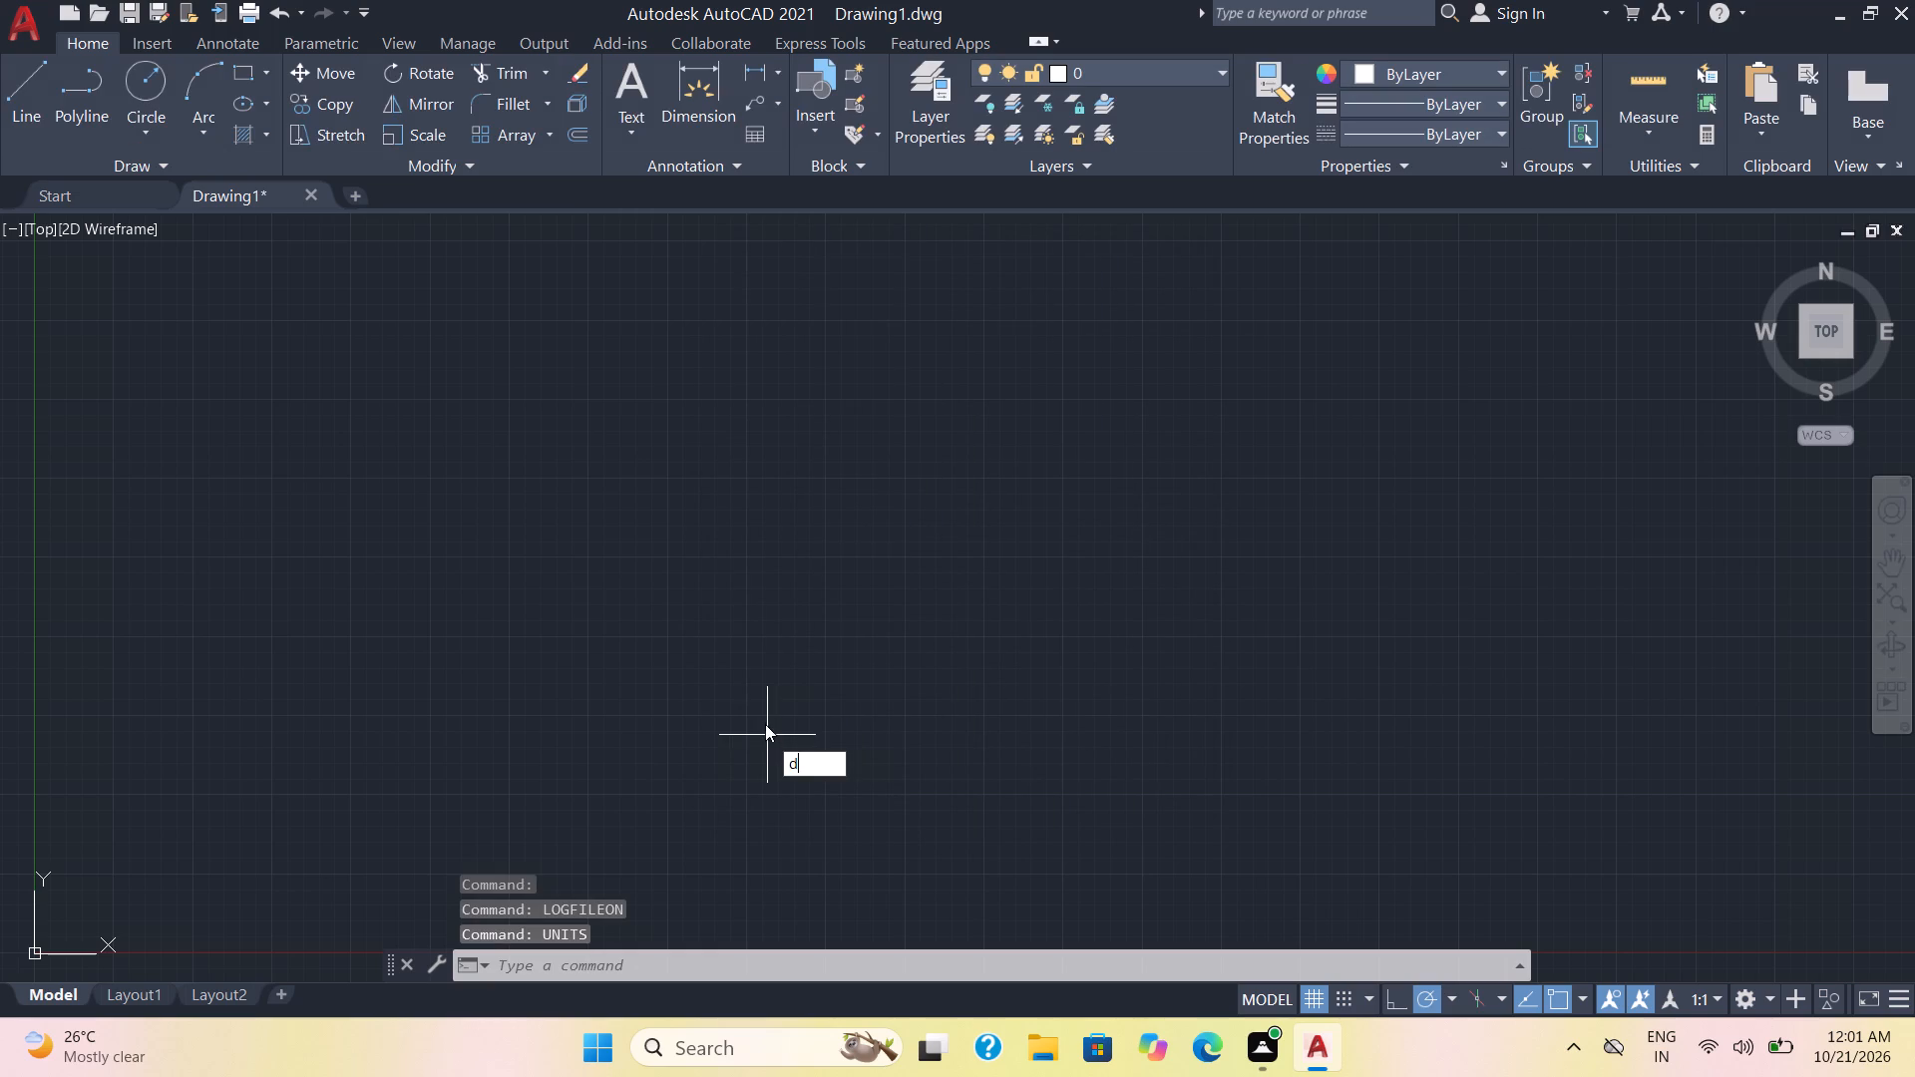
key("Return")
left_click(1240, 466)
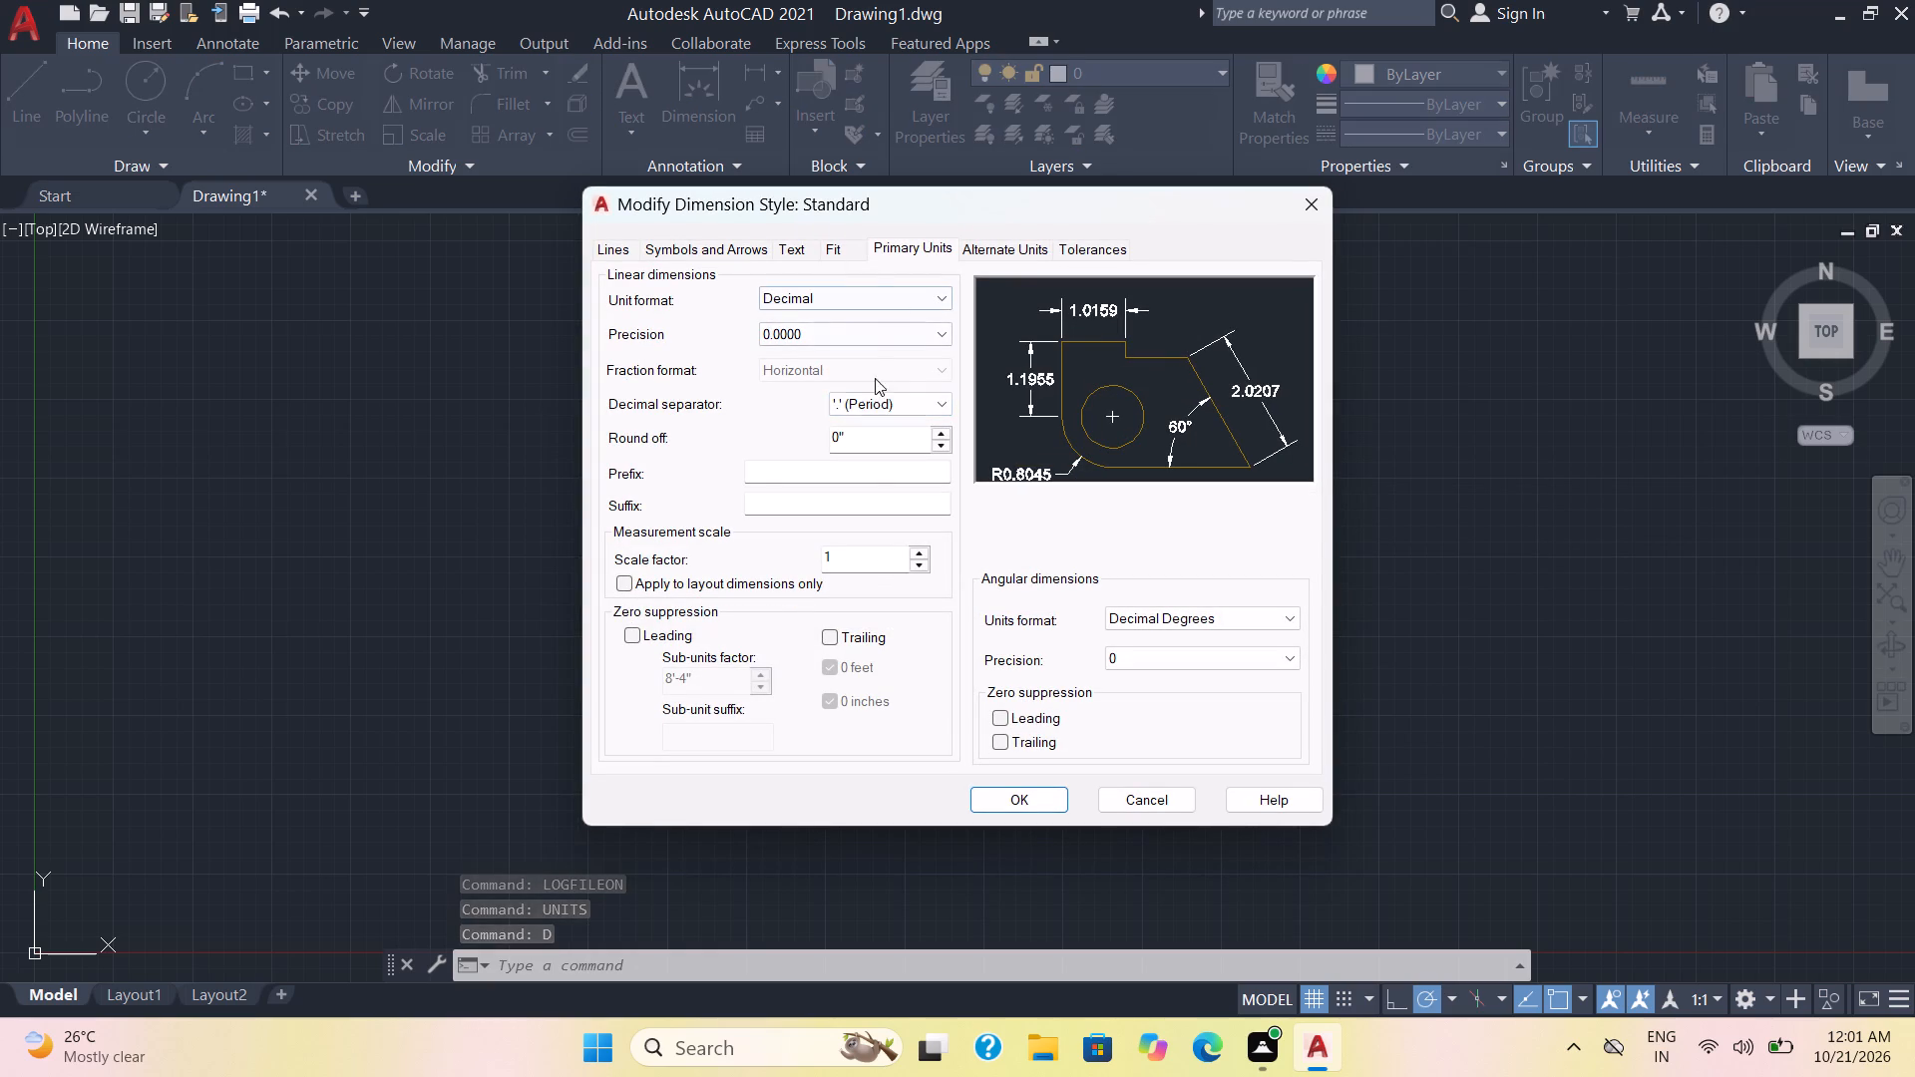
left_click(888, 293)
left_click(863, 348)
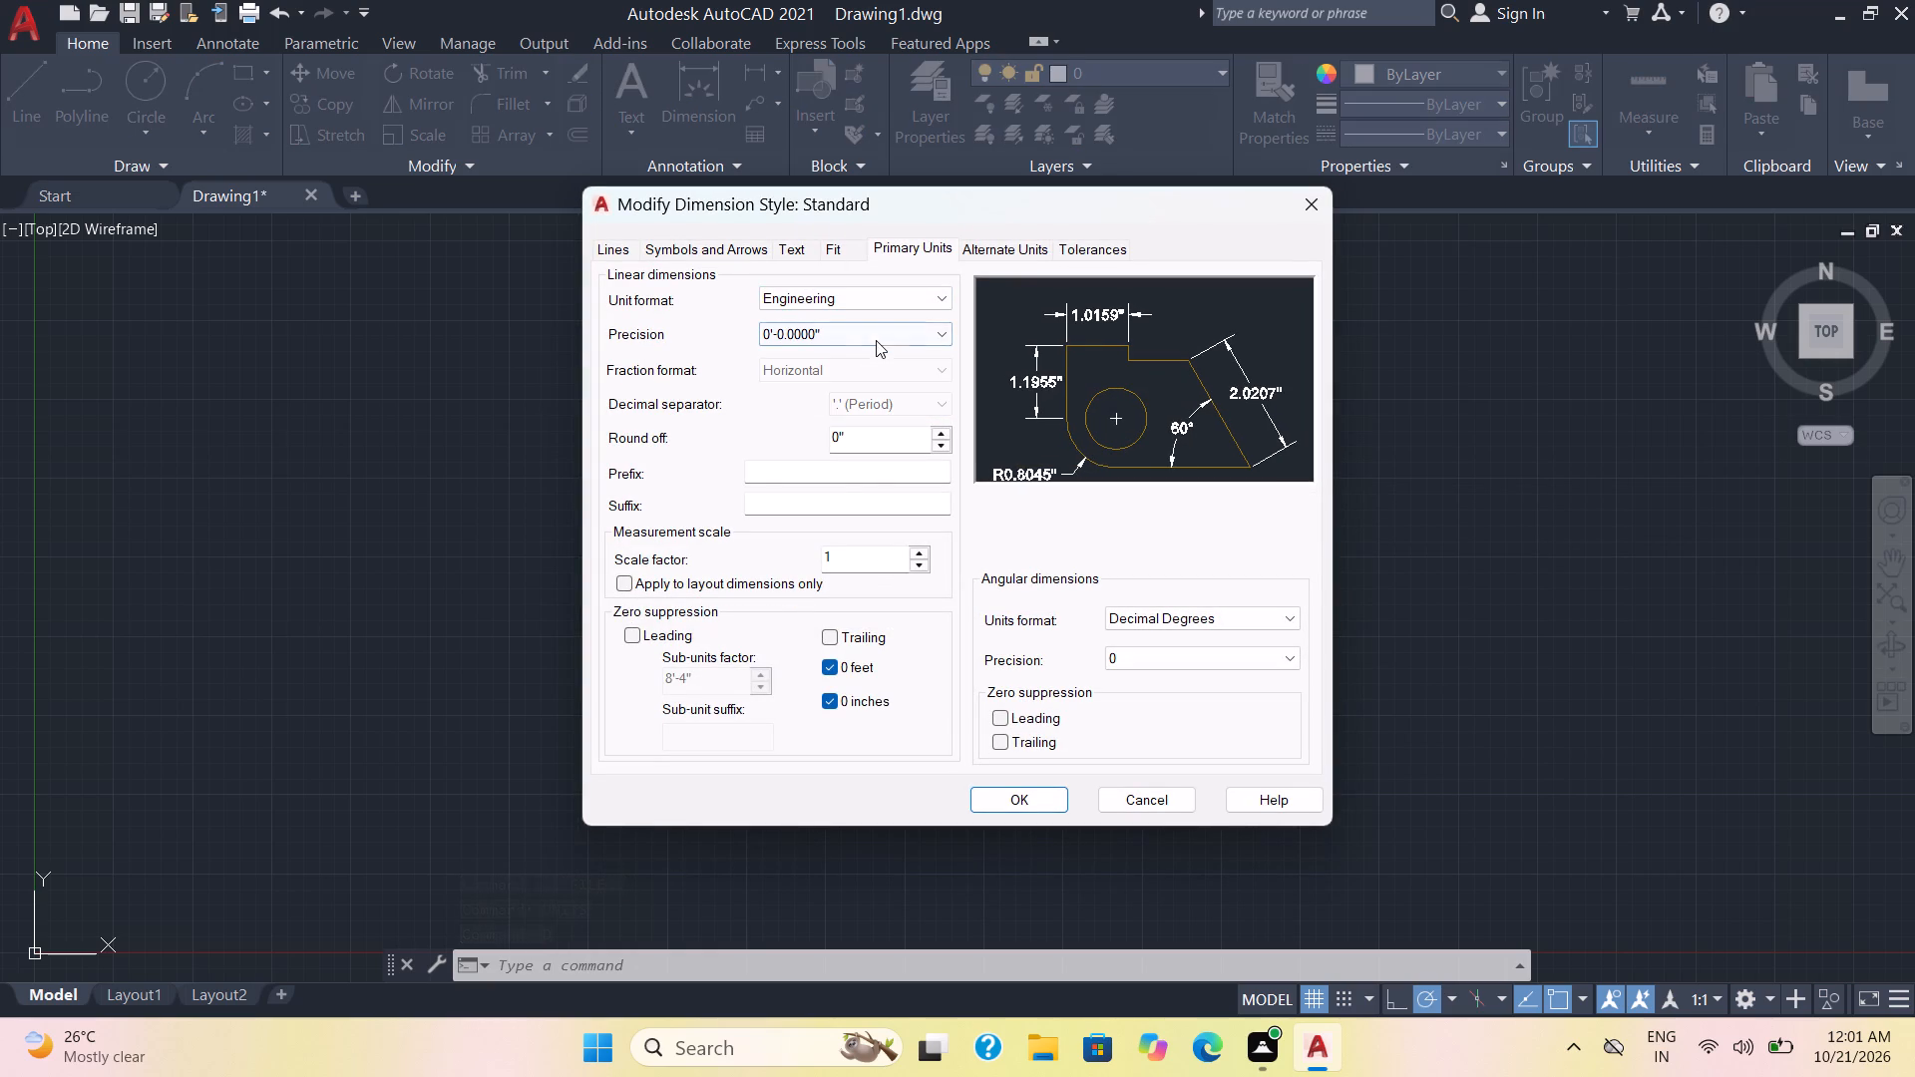
left_click(877, 338)
left_click(857, 353)
left_click_drag(871, 428, 833, 440)
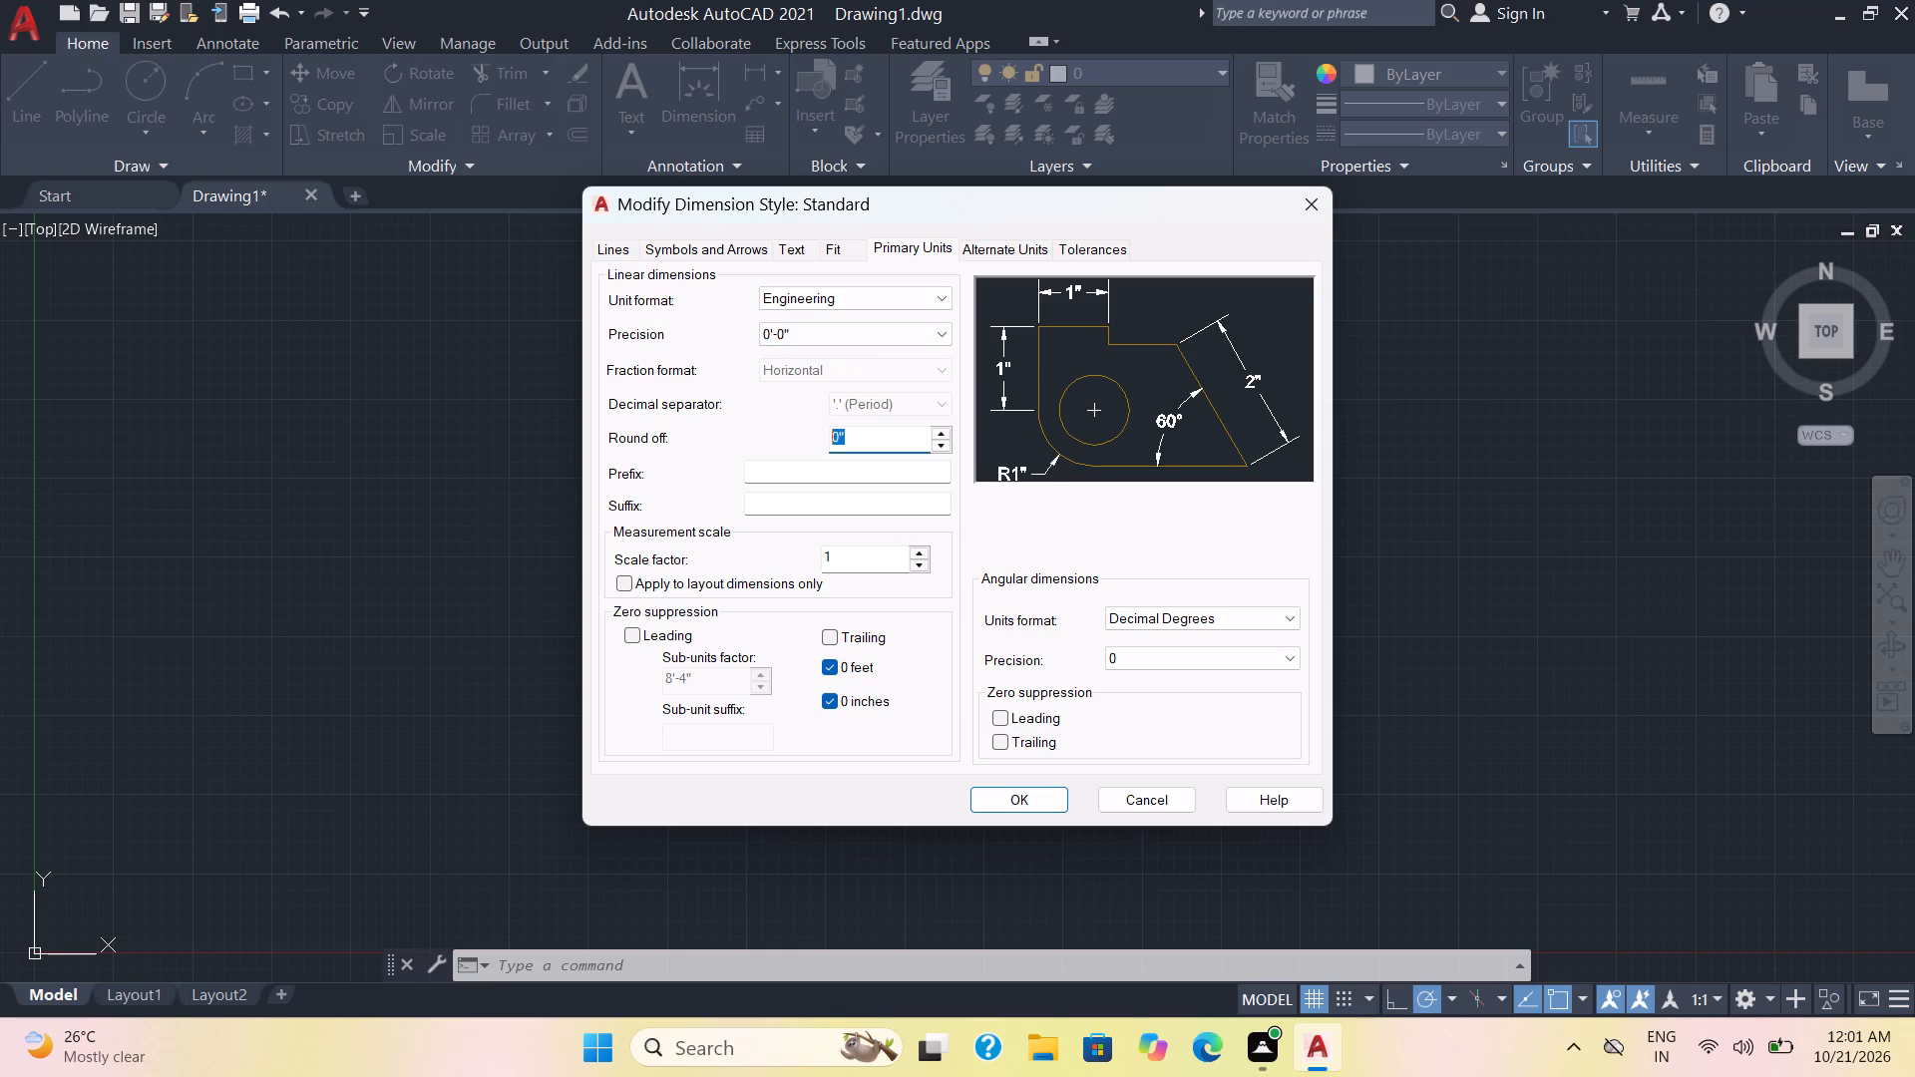
left_click_drag(833, 440, 816, 444)
key("6")
key("Return")
Set the Standard dimension style's text height to 4" and make the style current.
left_click(794, 245)
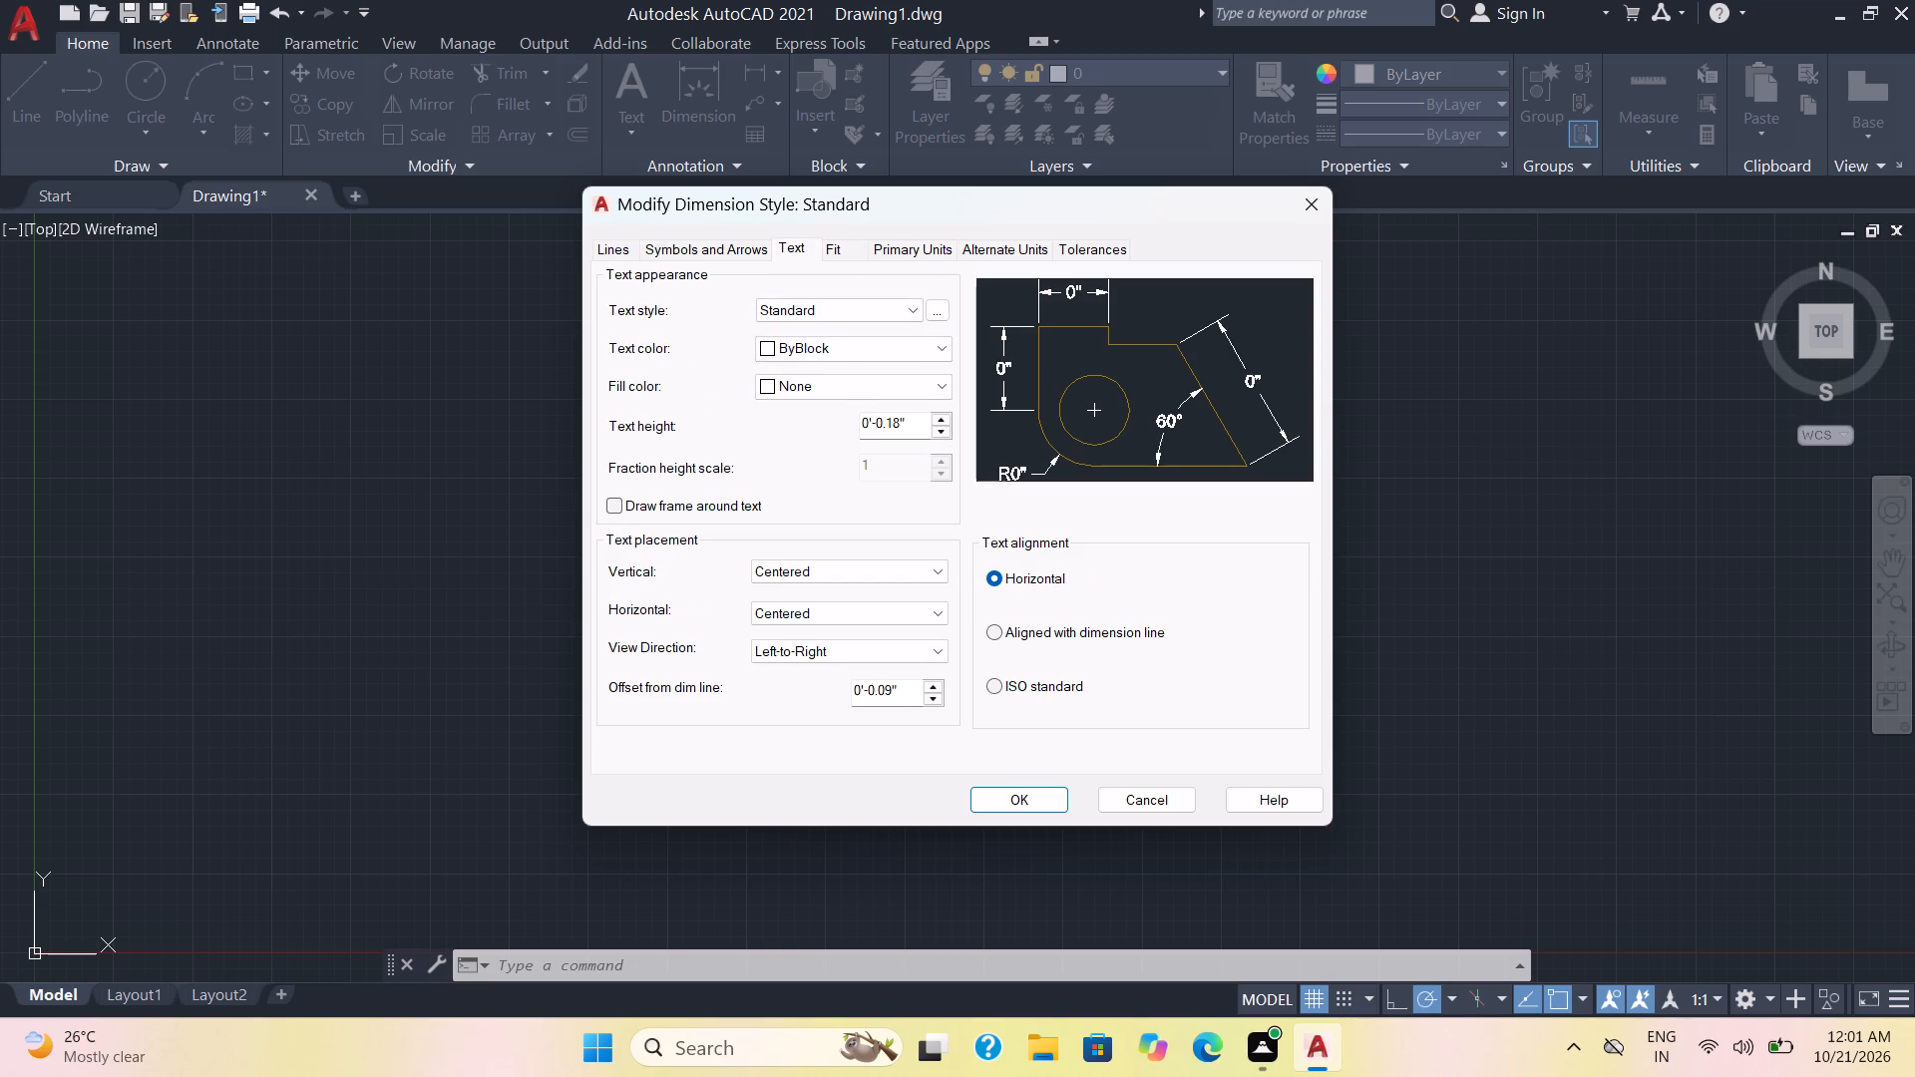
left_click_drag(904, 426, 842, 436)
key("4")
key("Return")
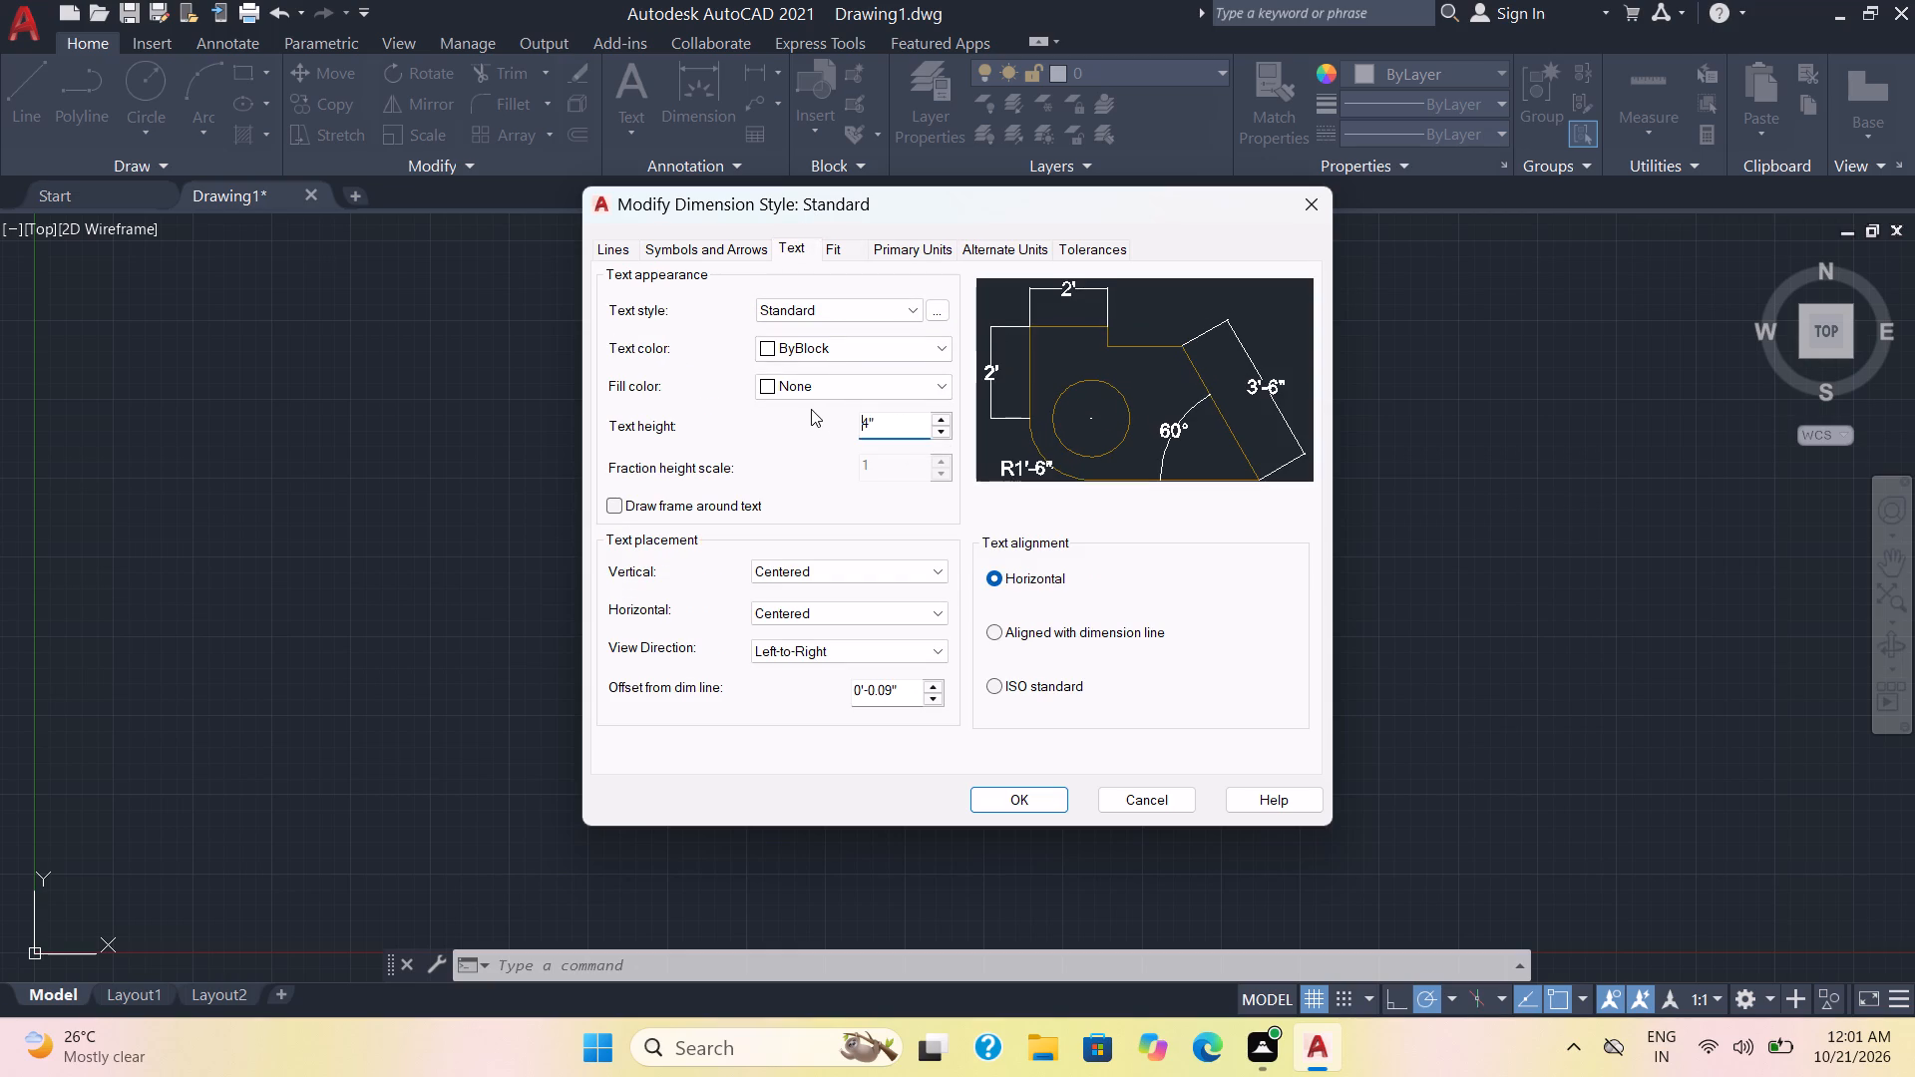
left_click(1005, 798)
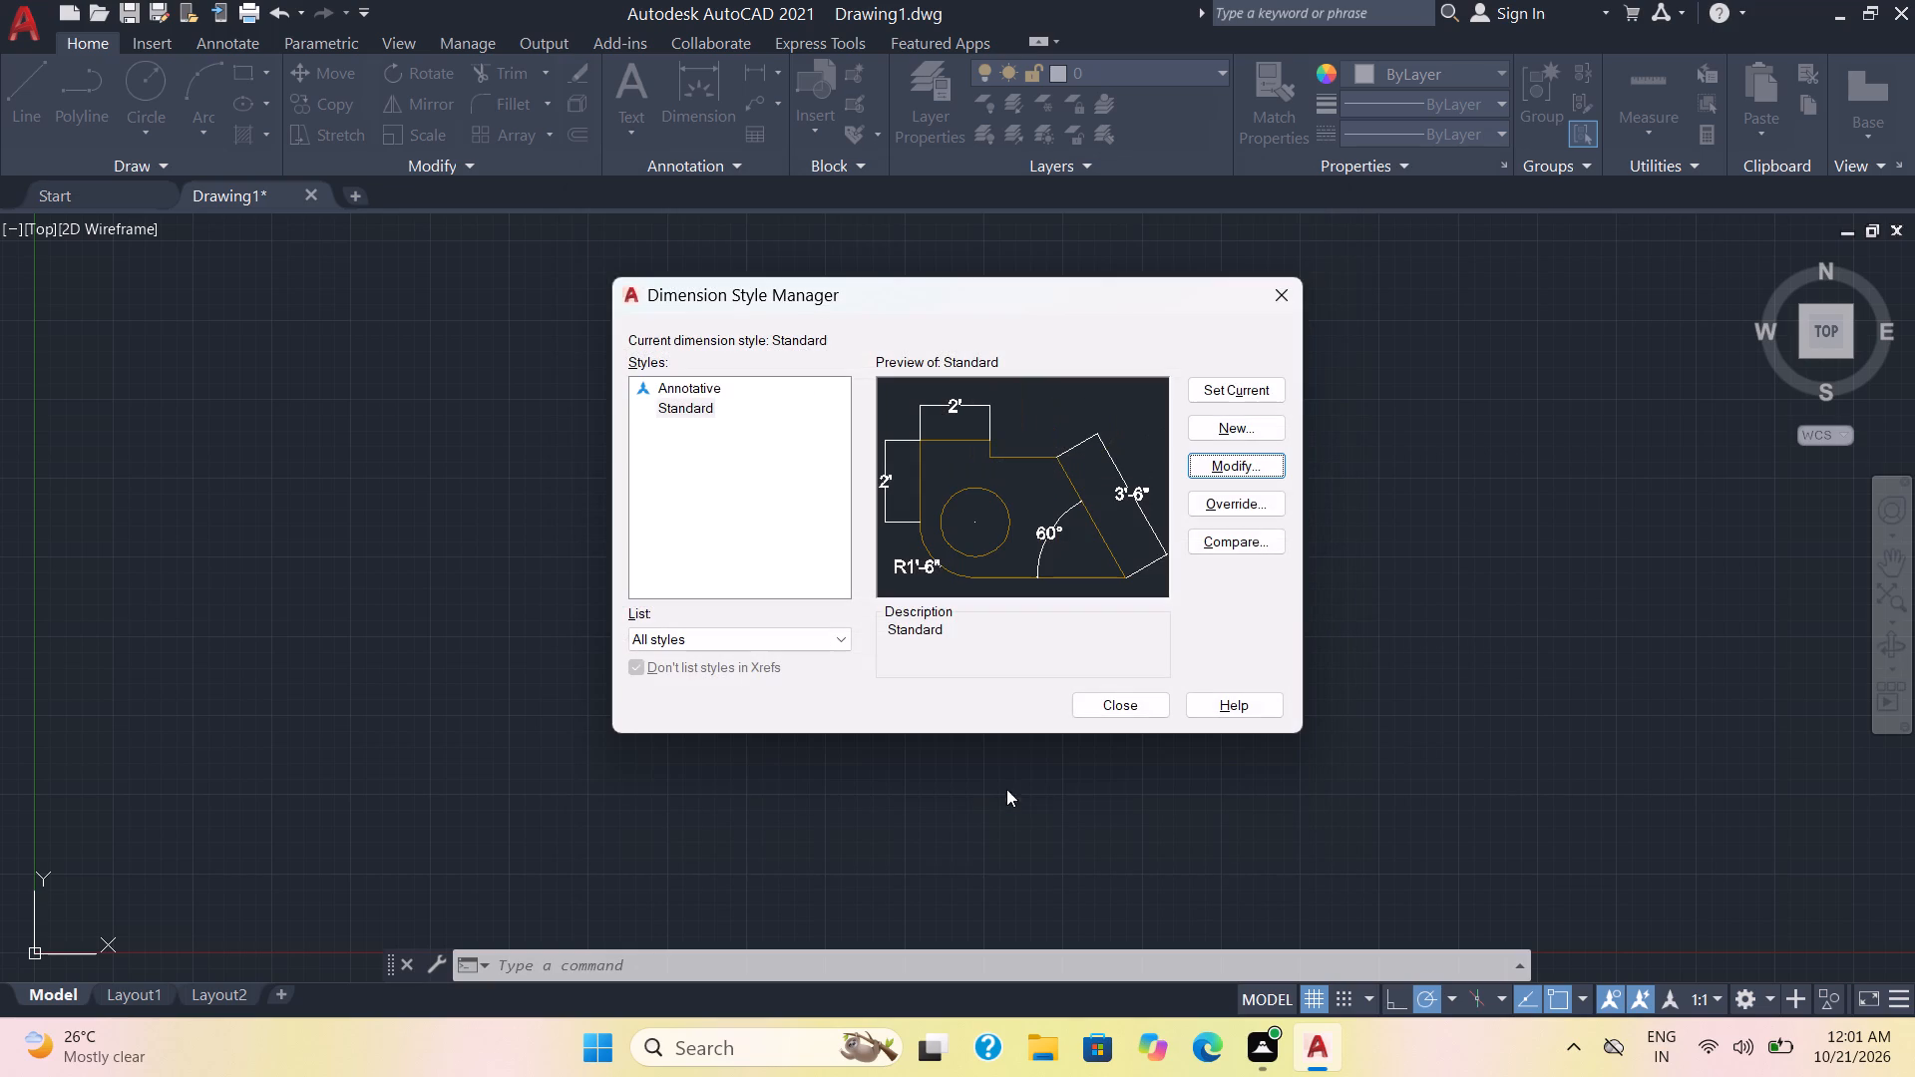
double_click(1256, 383)
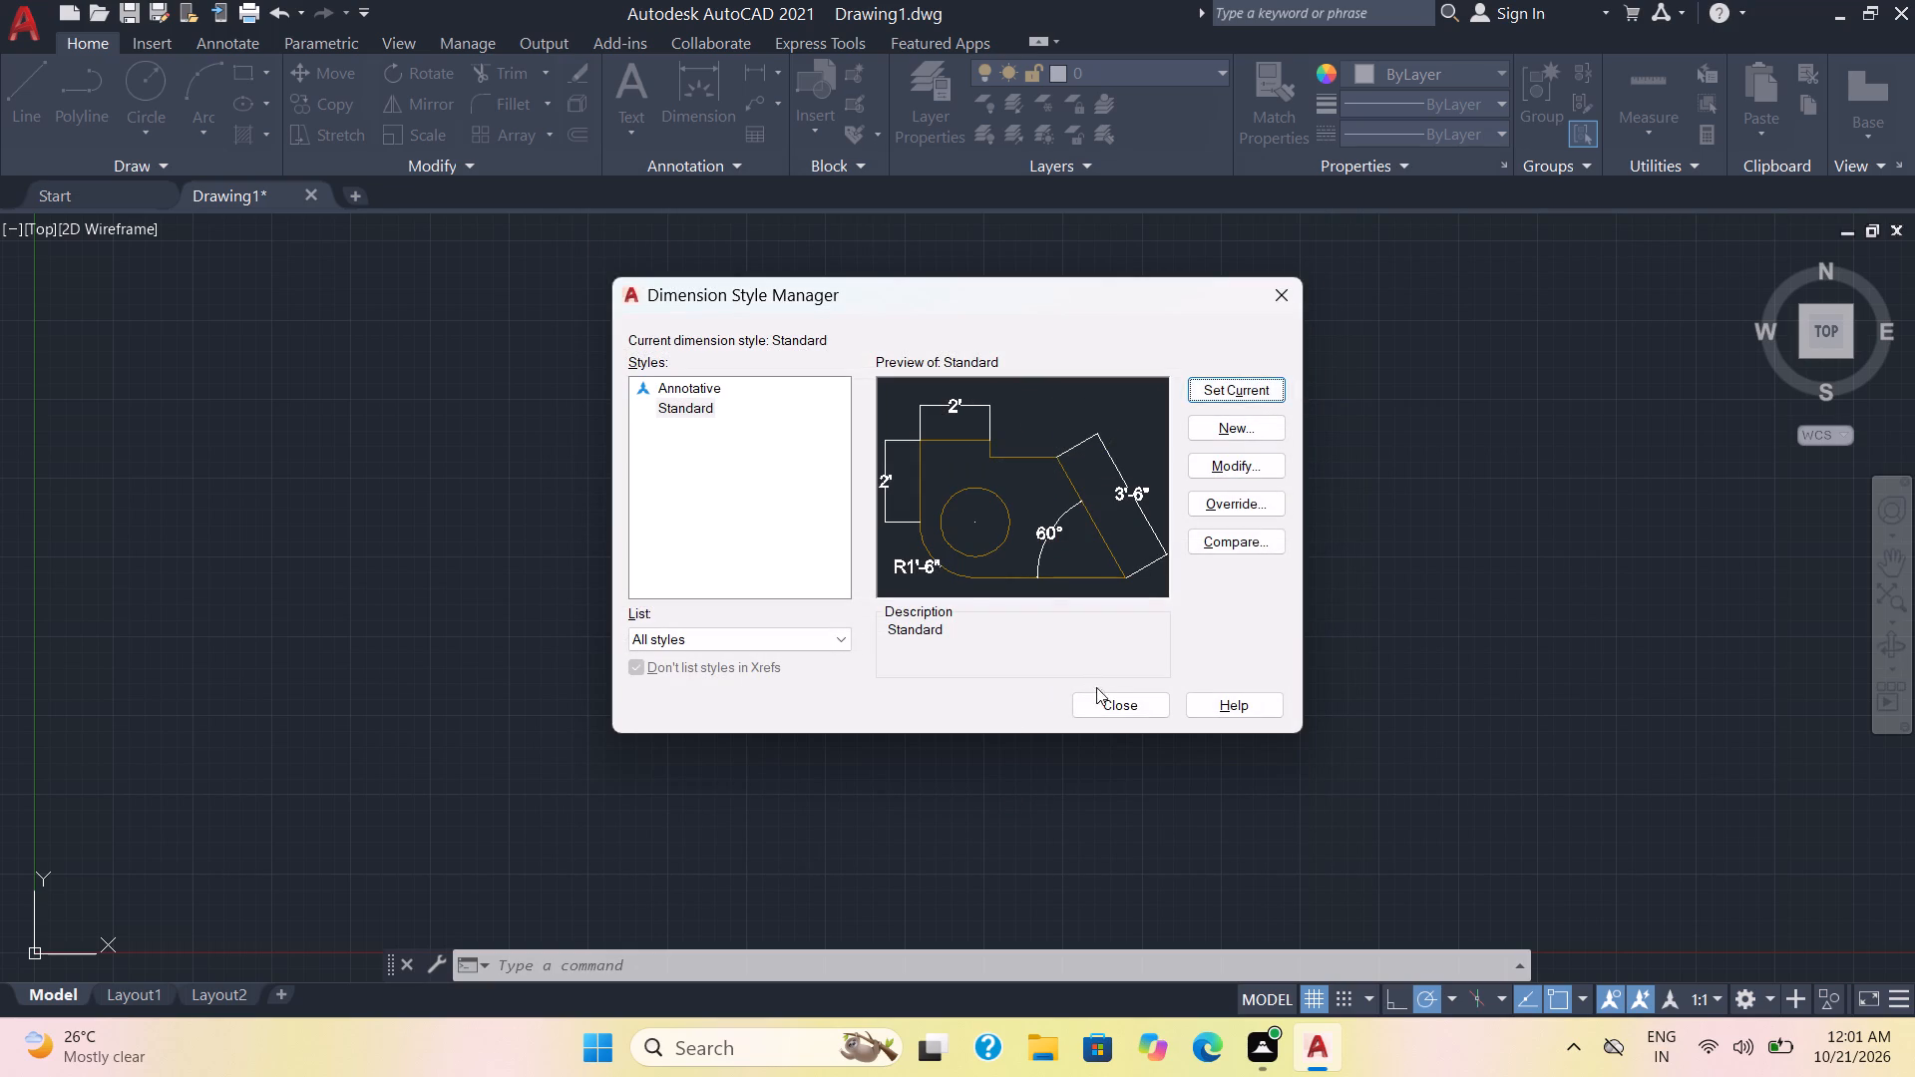
left_click(1101, 699)
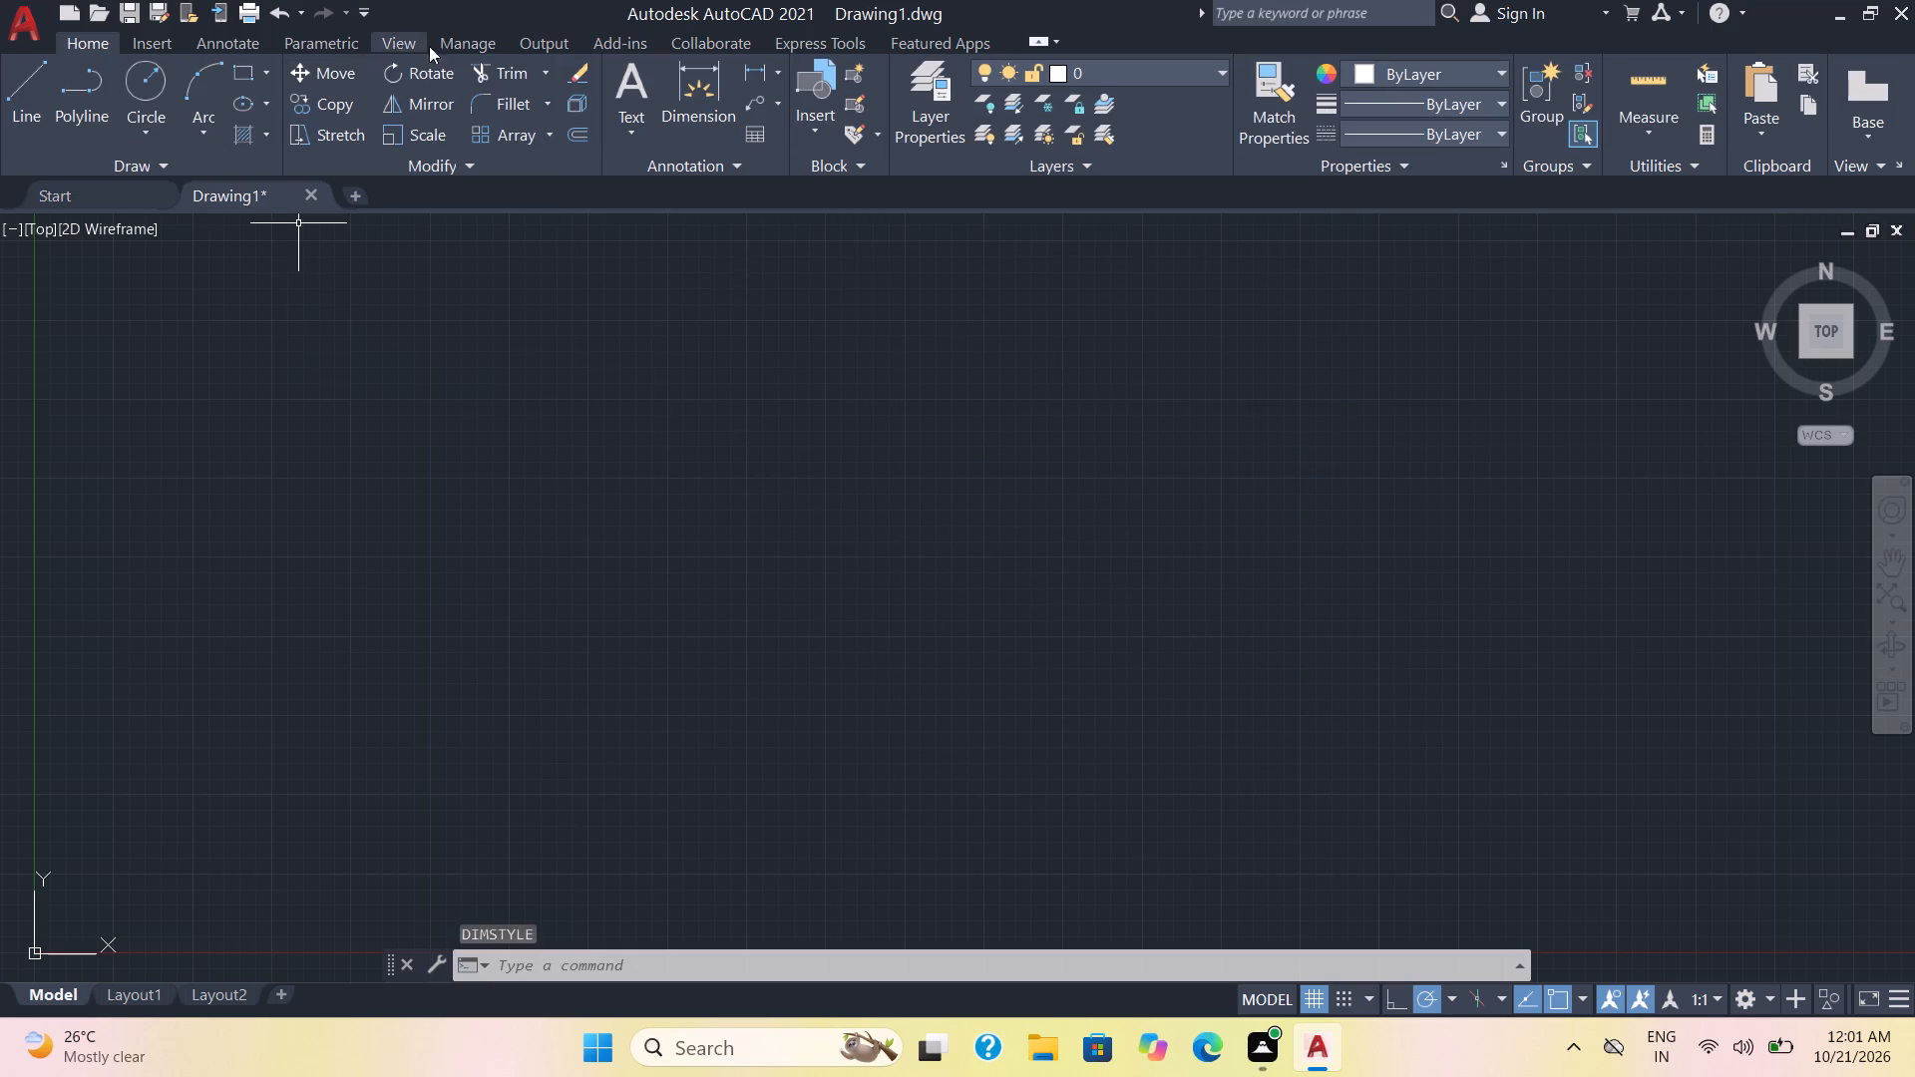
Draw a rectangle 42'11" long and 37'4" wide using the Dimensions option.
left_click(238, 74)
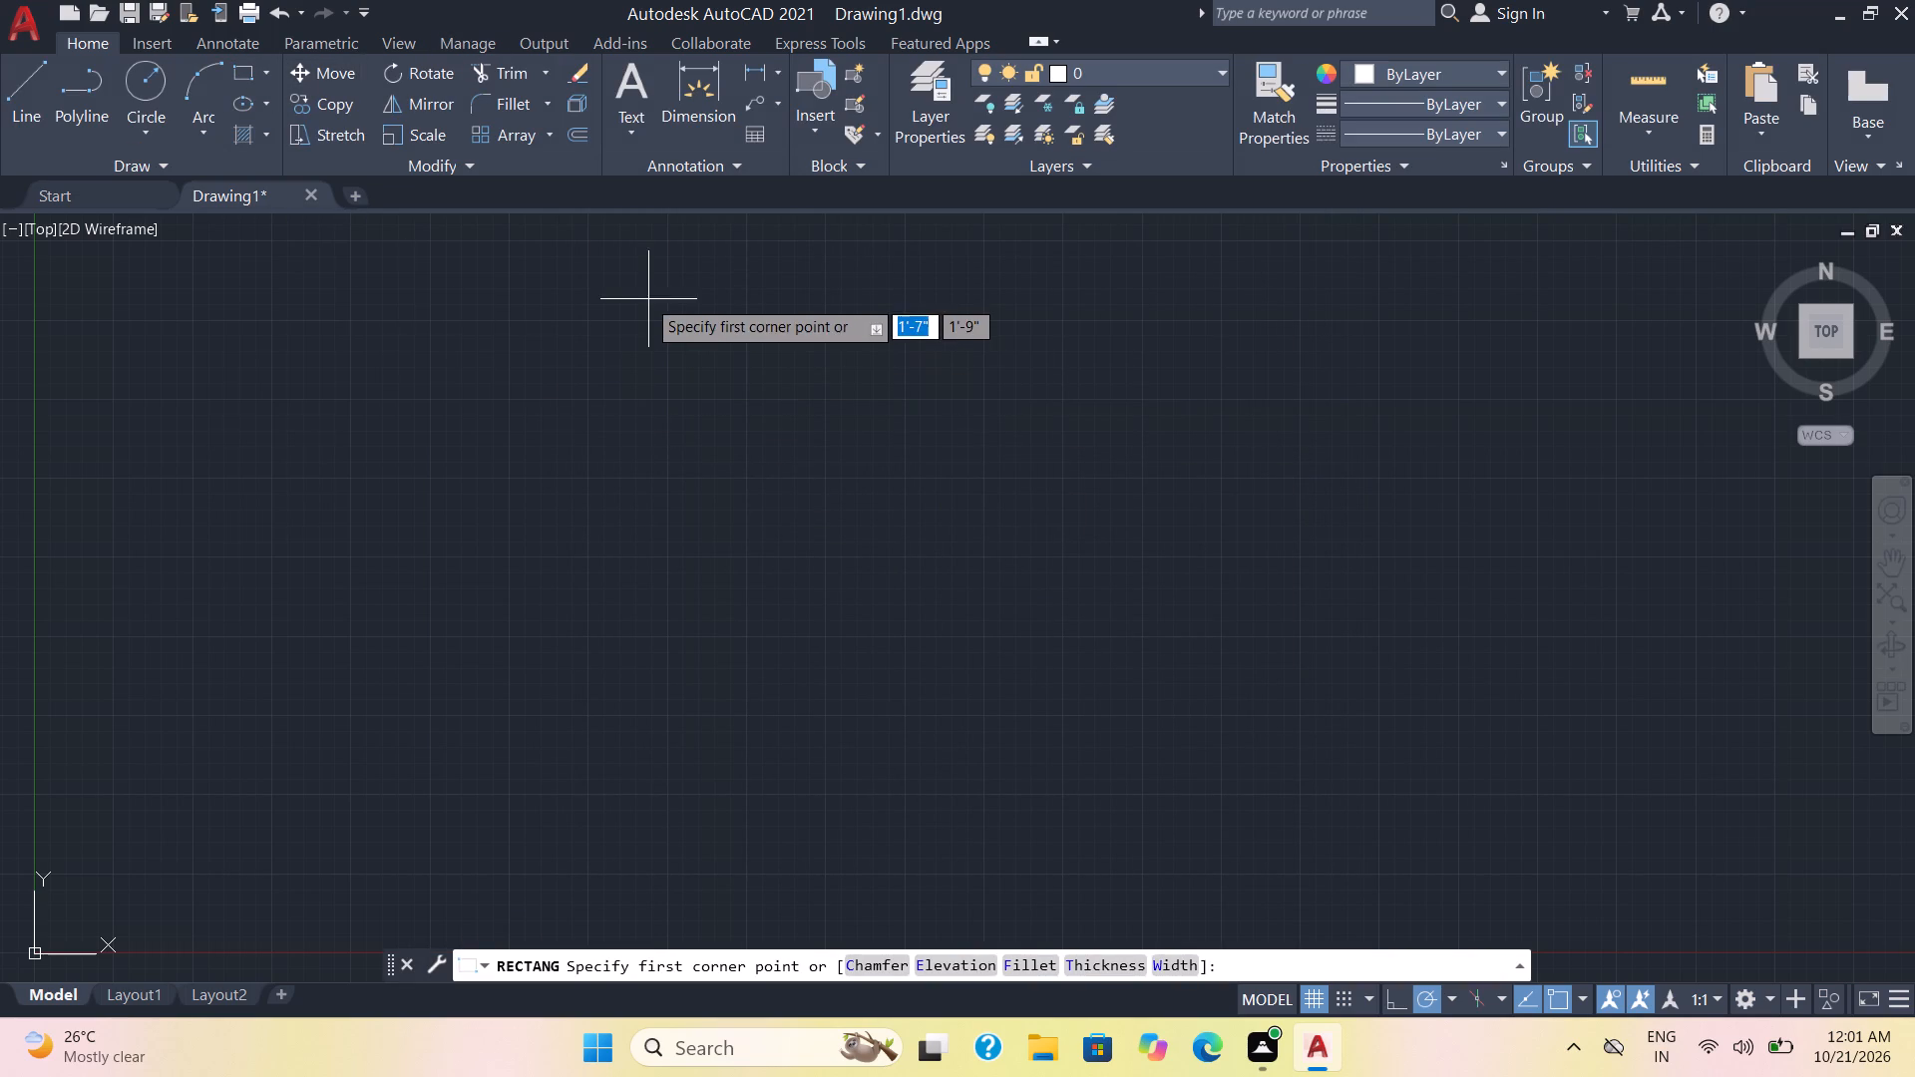
left_click(522, 306)
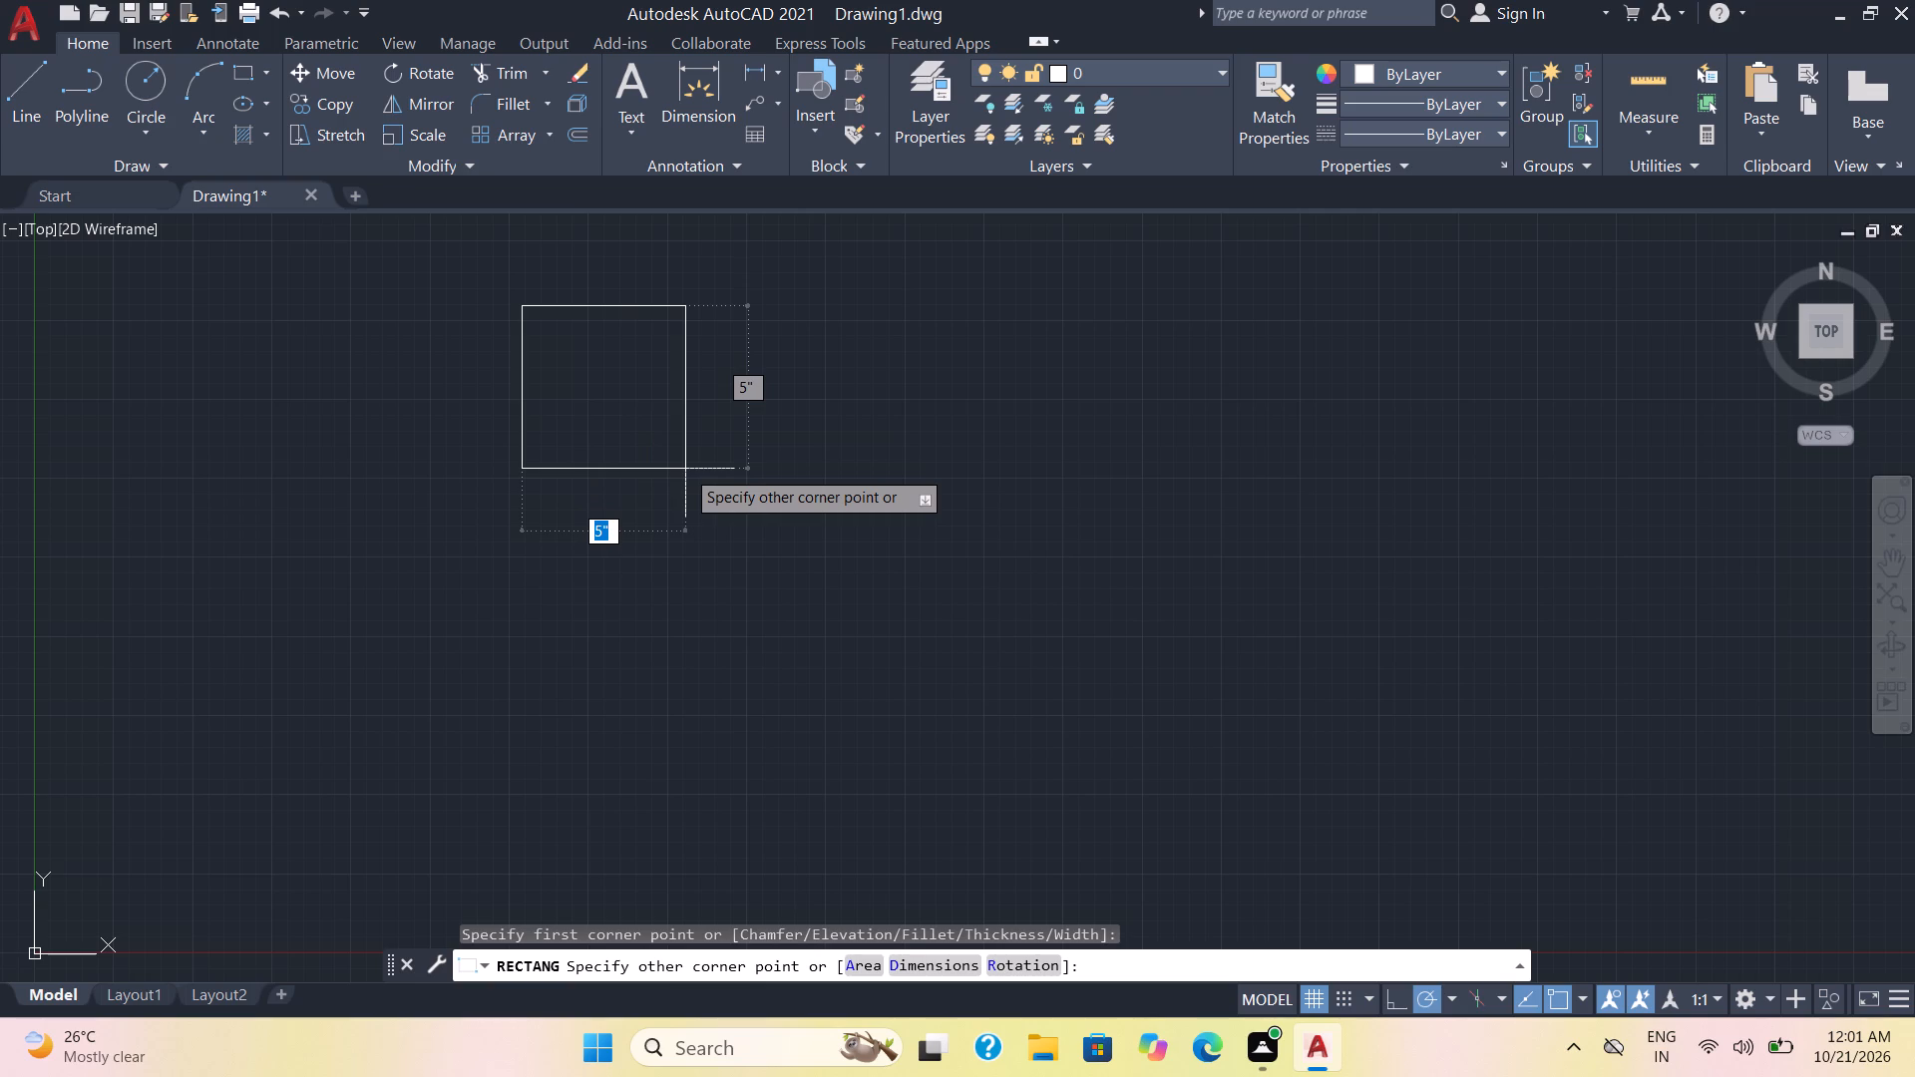
key("d")
key("Return")
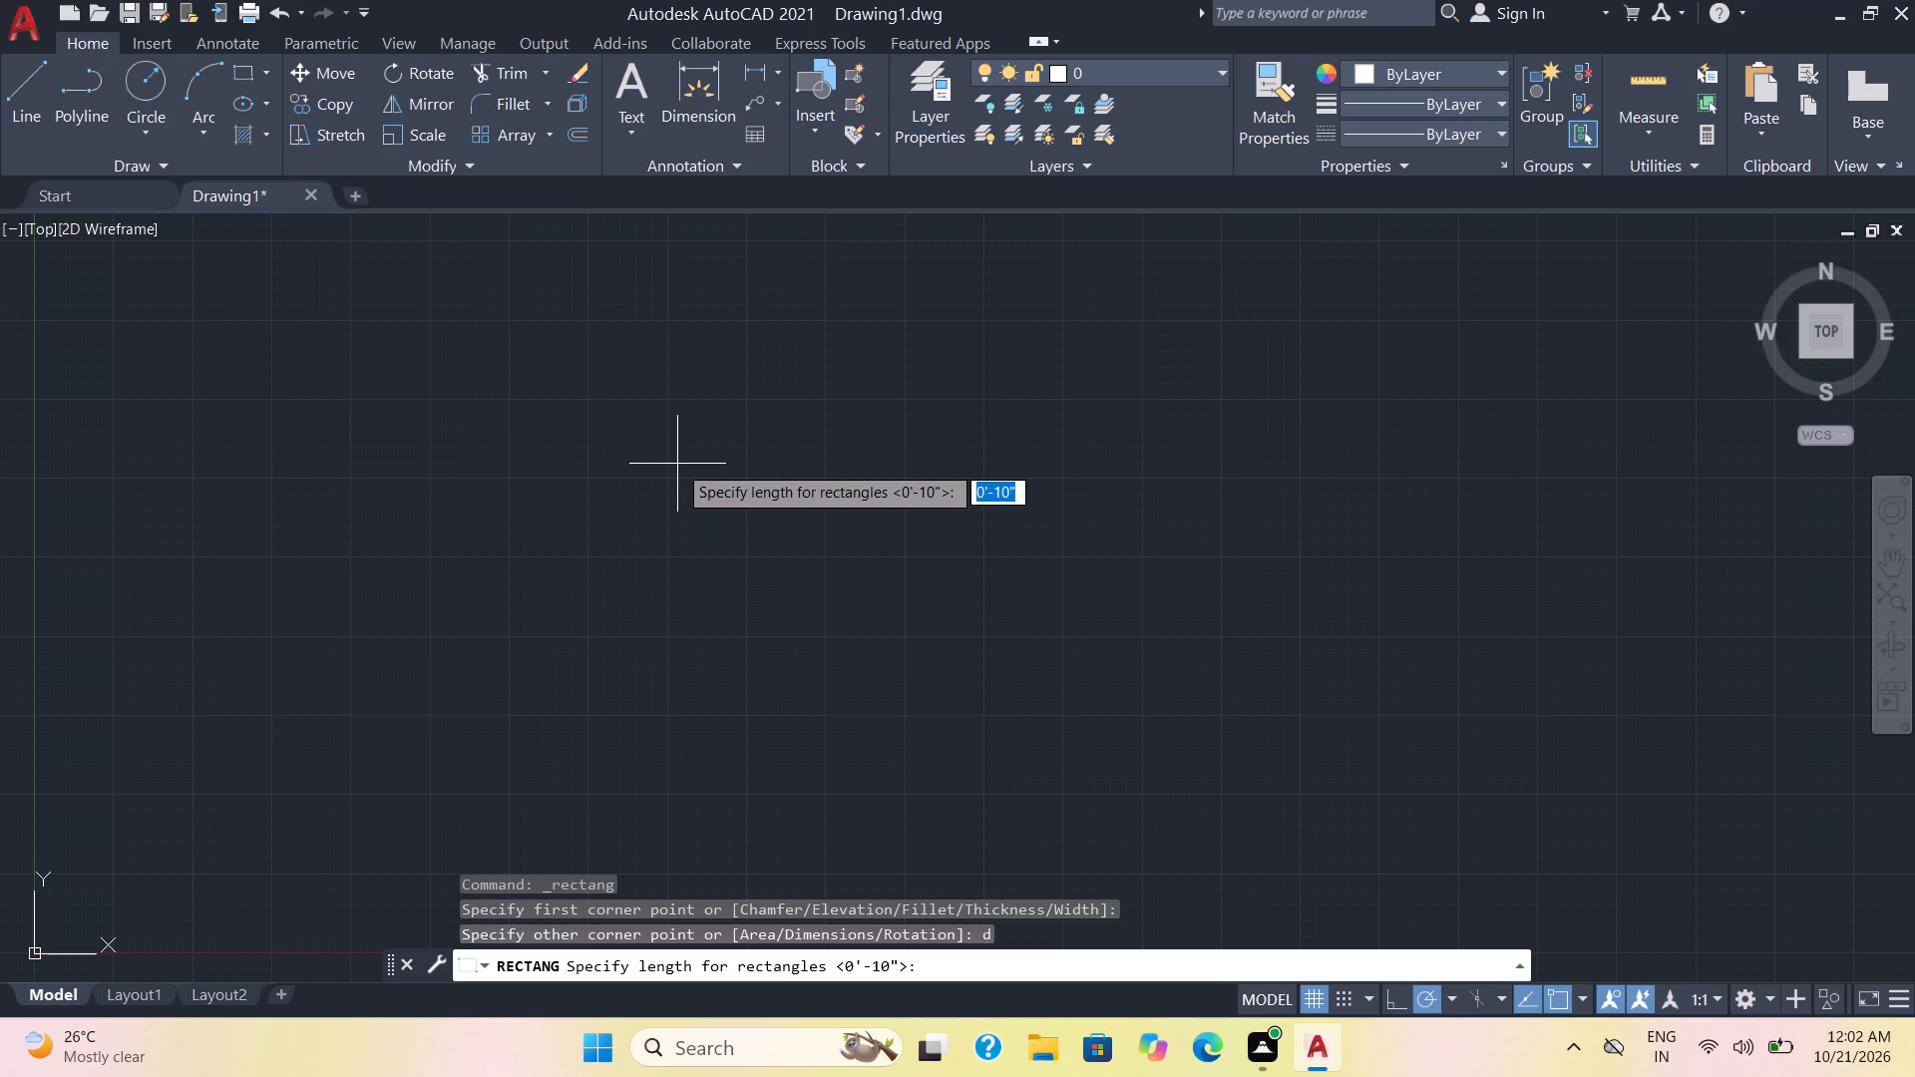
type("42")
key("apostrophe")
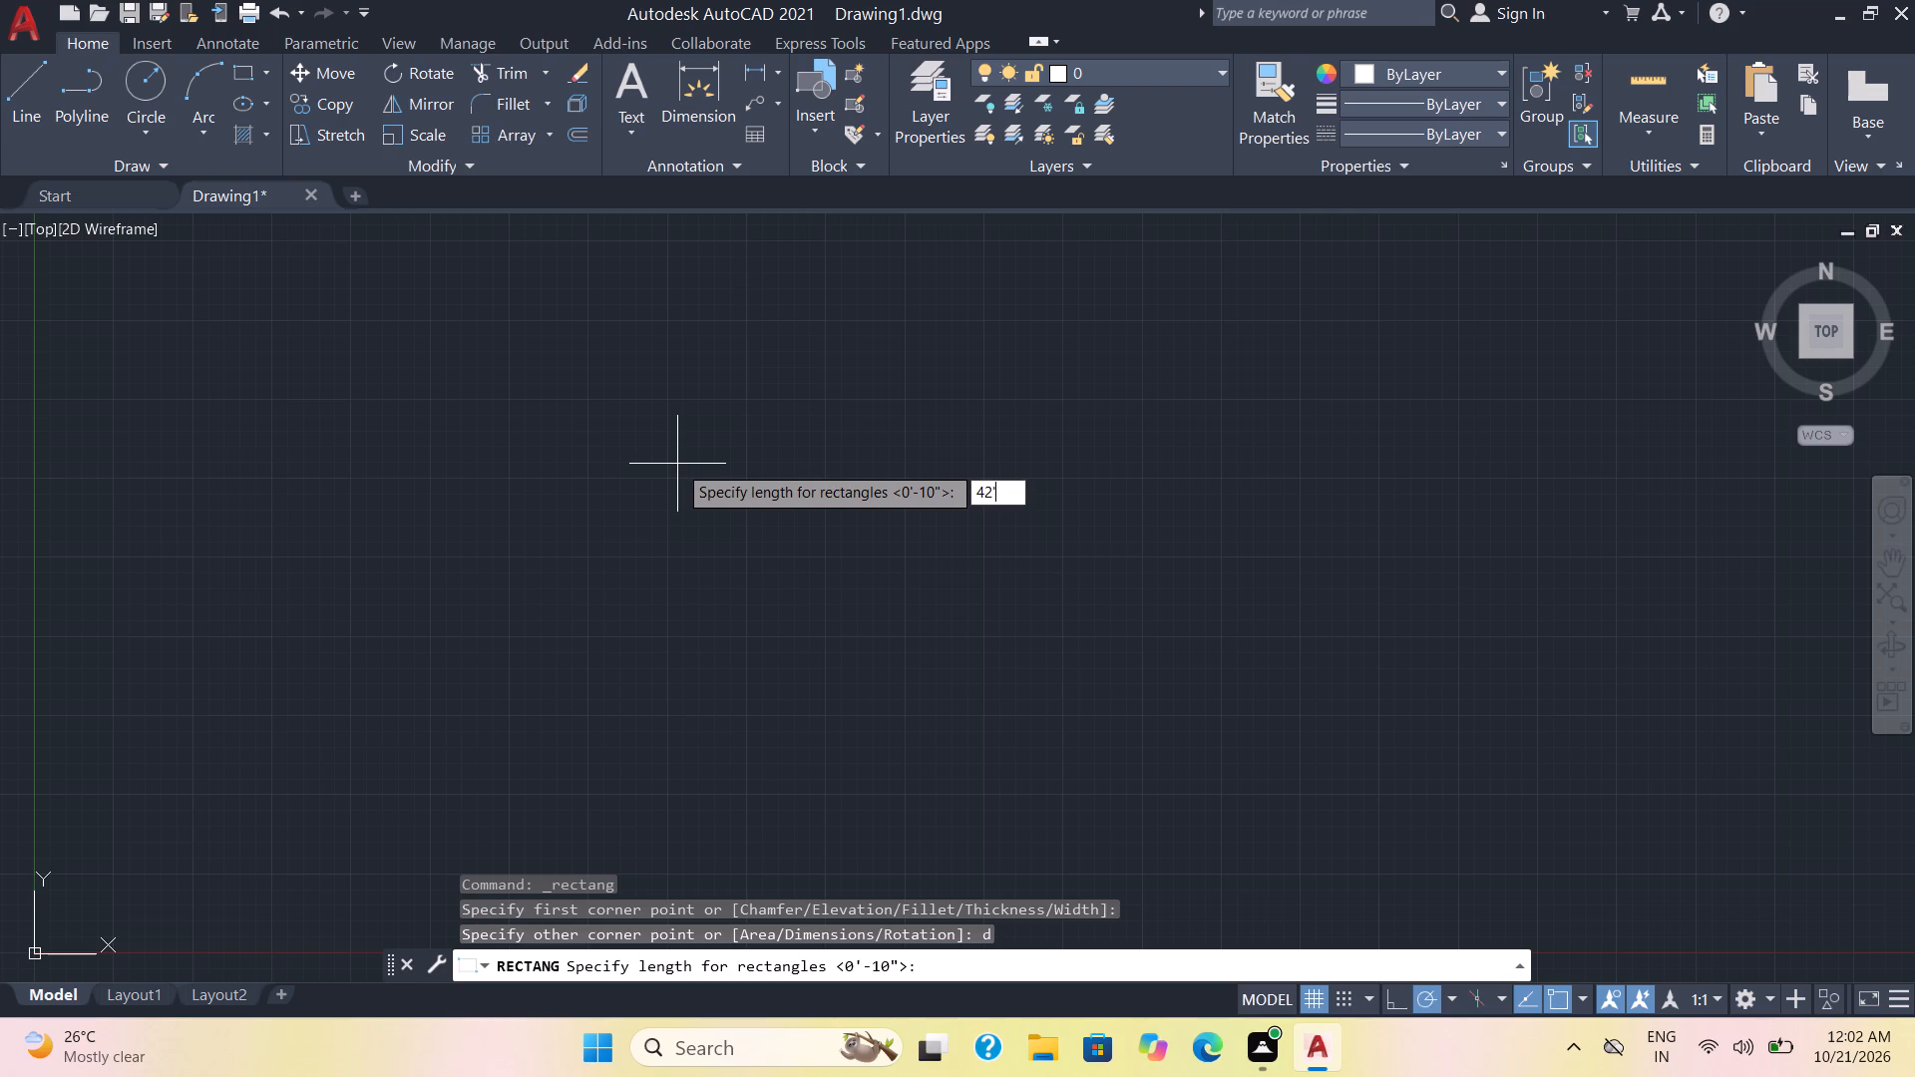
type("11")
key("Return")
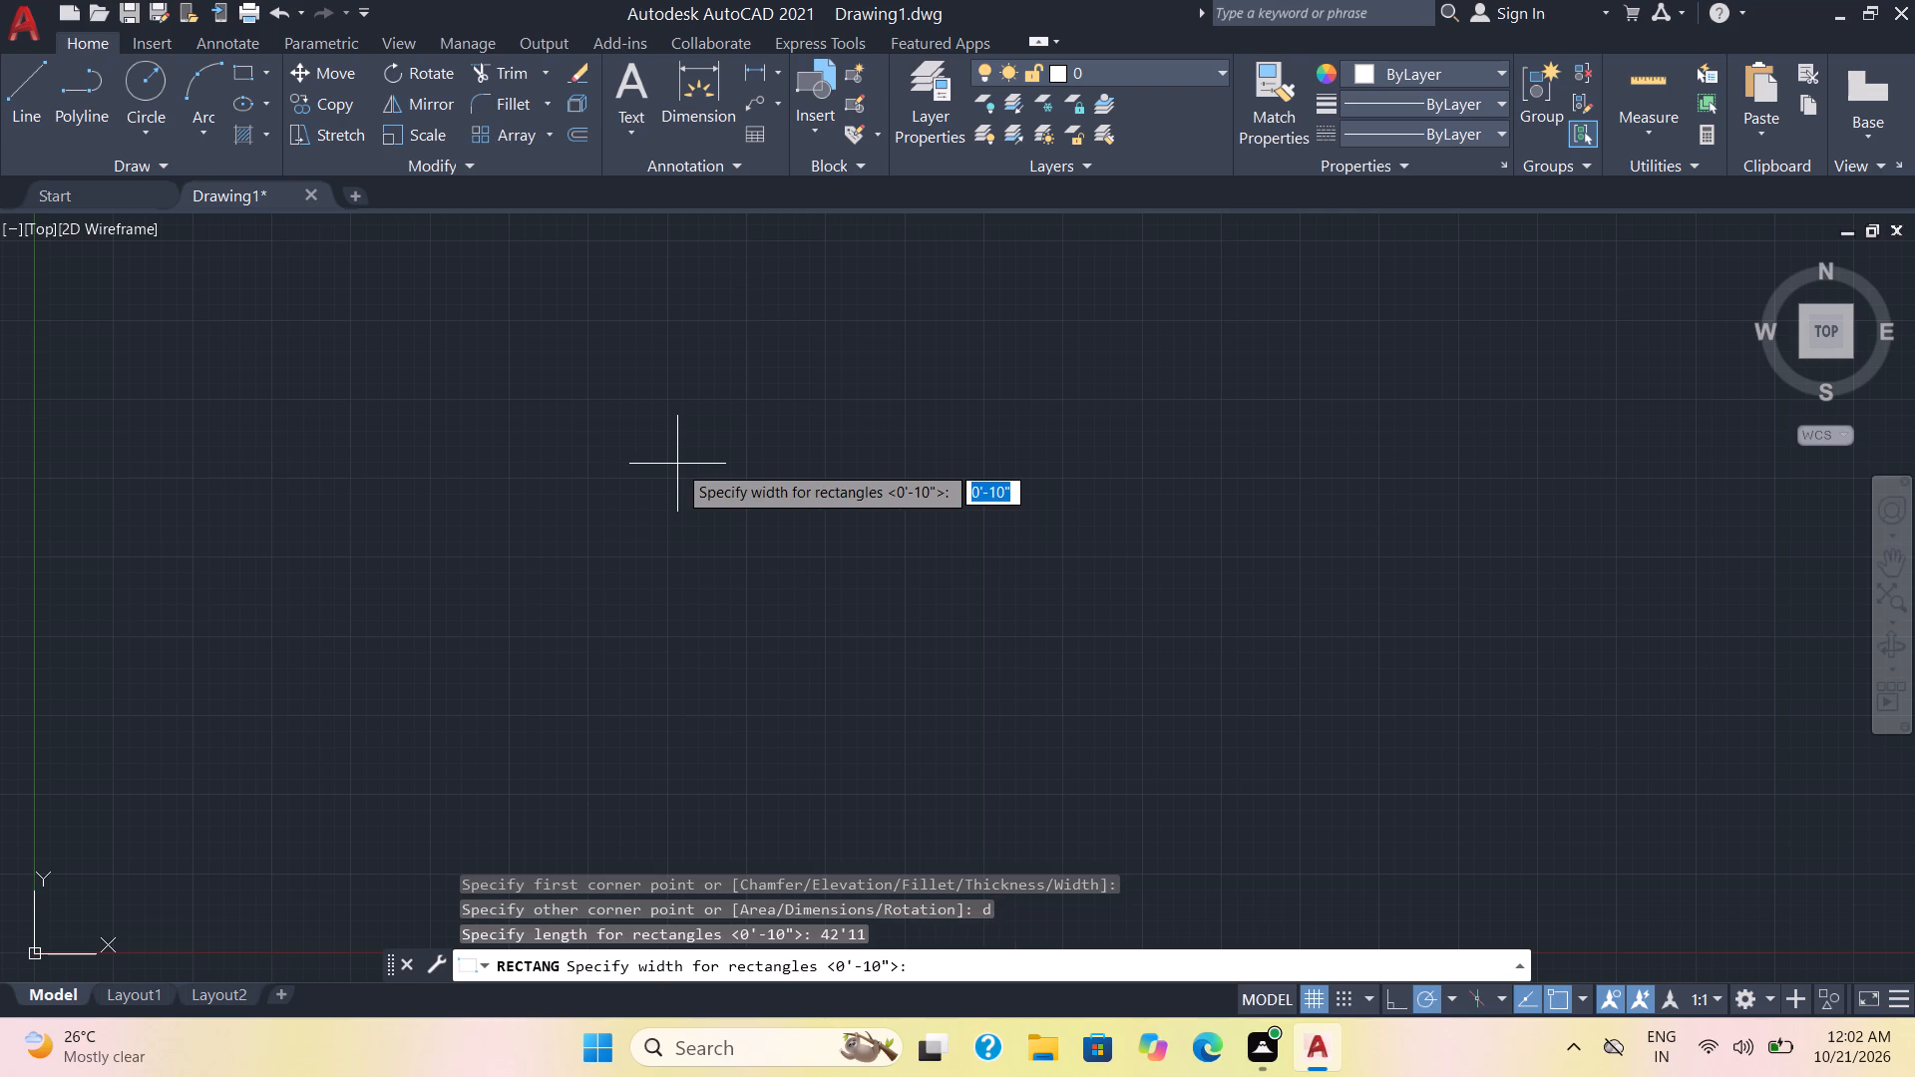
type("37'")
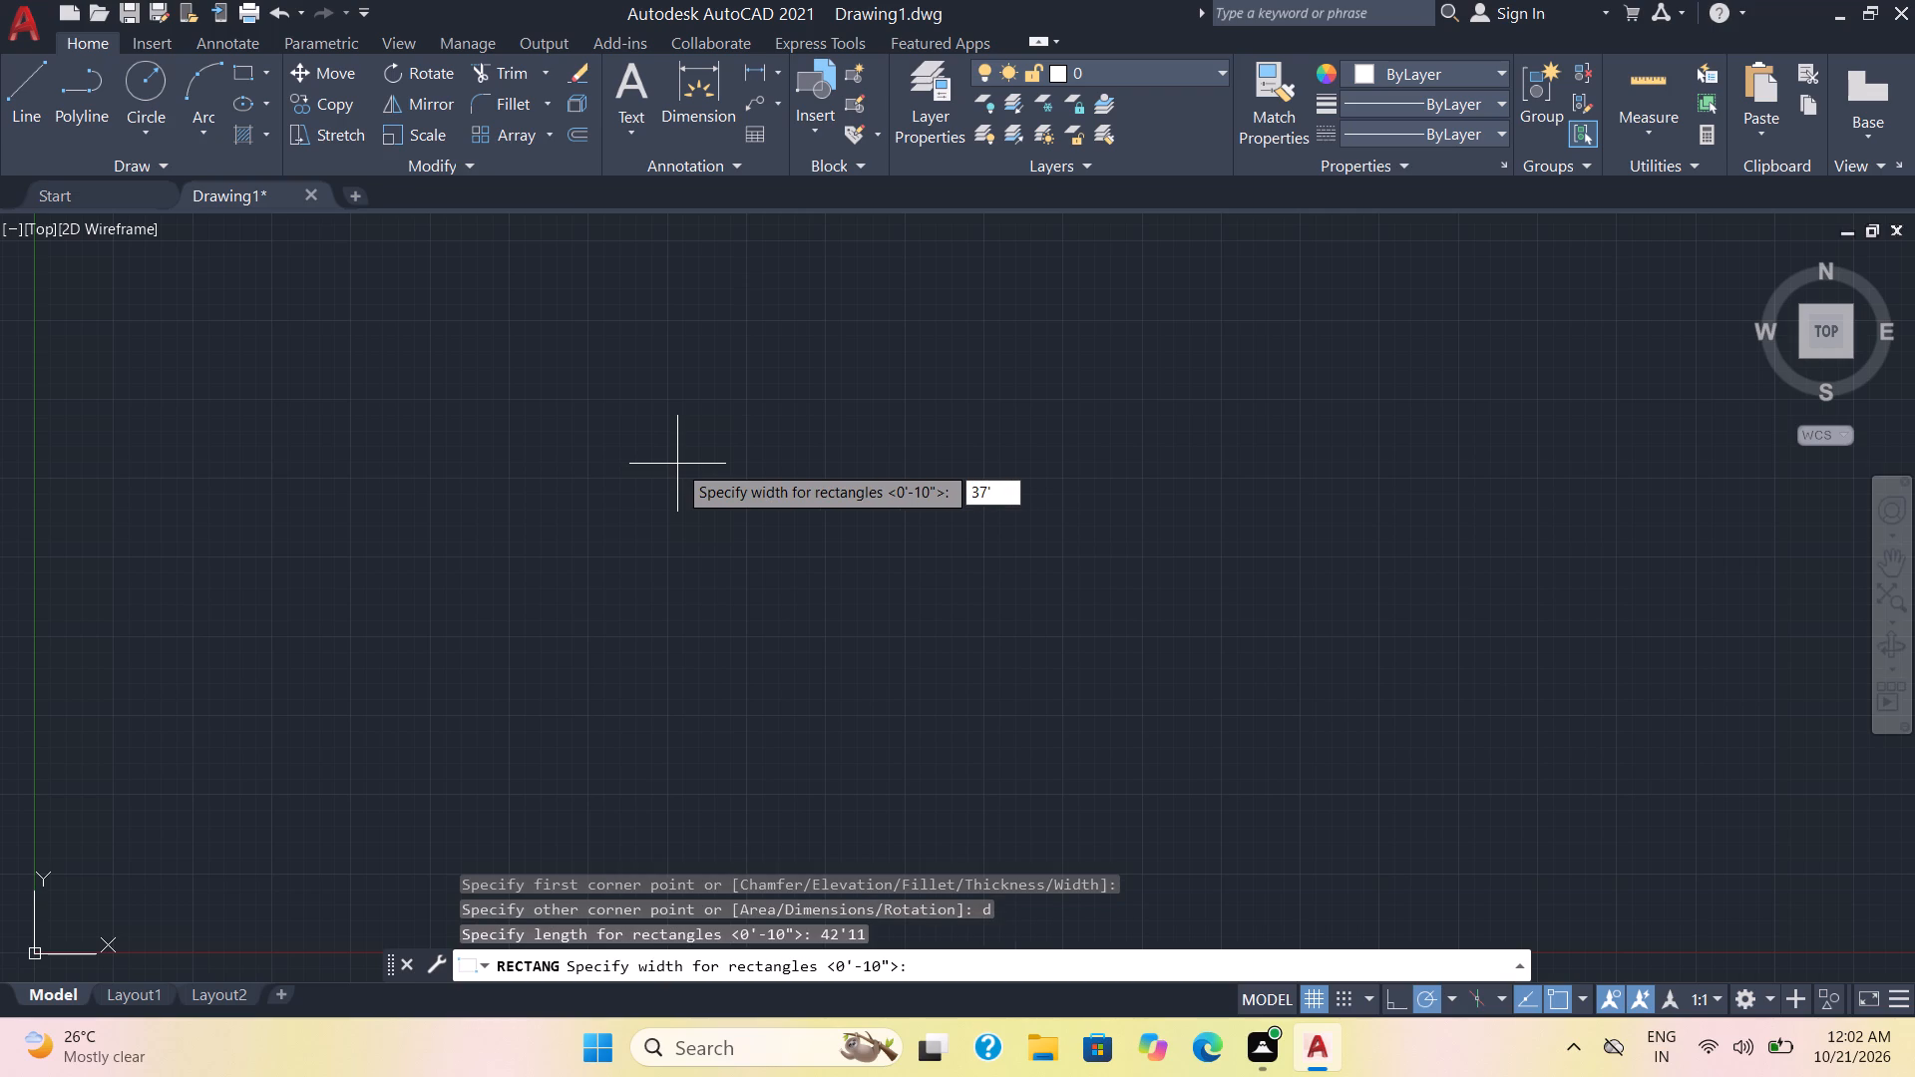
key("4")
key("Return")
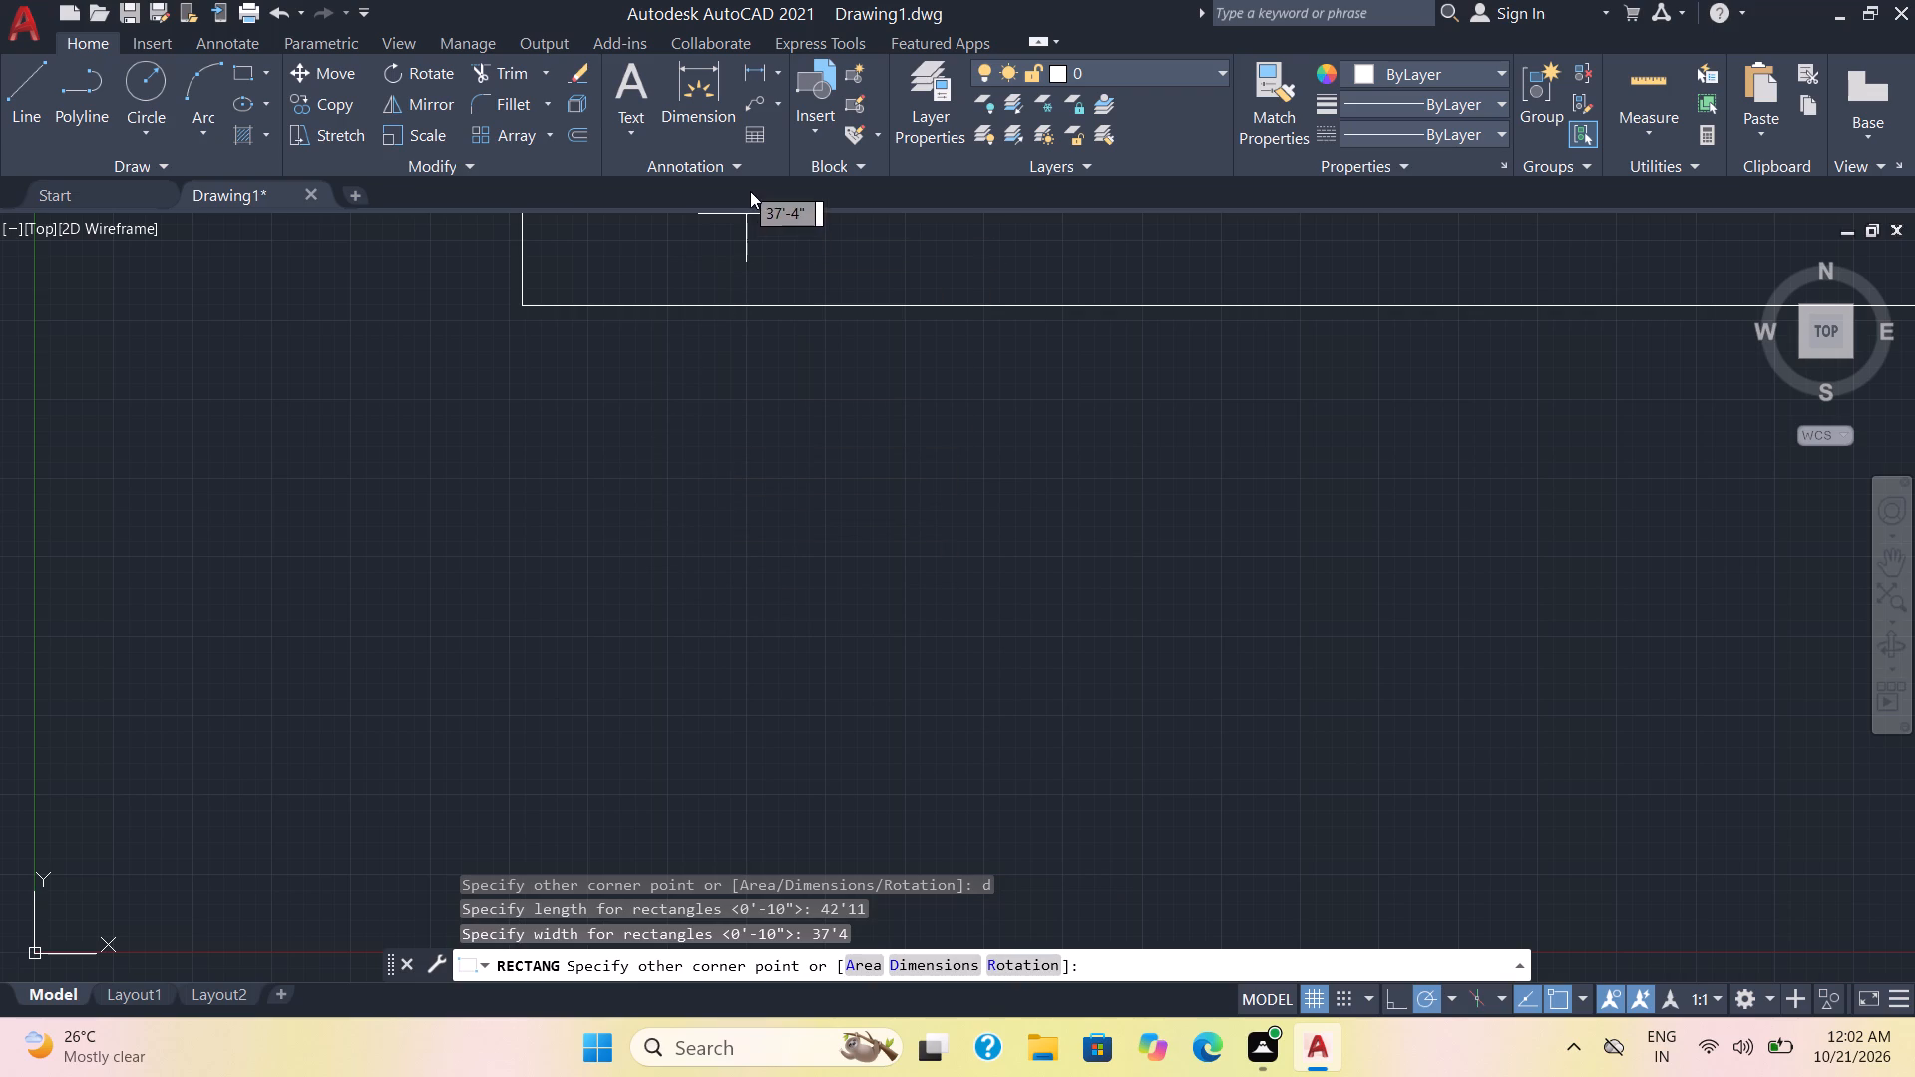
left_click(739, 233)
Move the rectangle by its lower-right corner about 57' diagonally up and to the right, away from the origin.
scroll(739, 242, "down", 5)
middle_click_drag(932, 440, 217, 902)
scroll(638, 793, "down", 2)
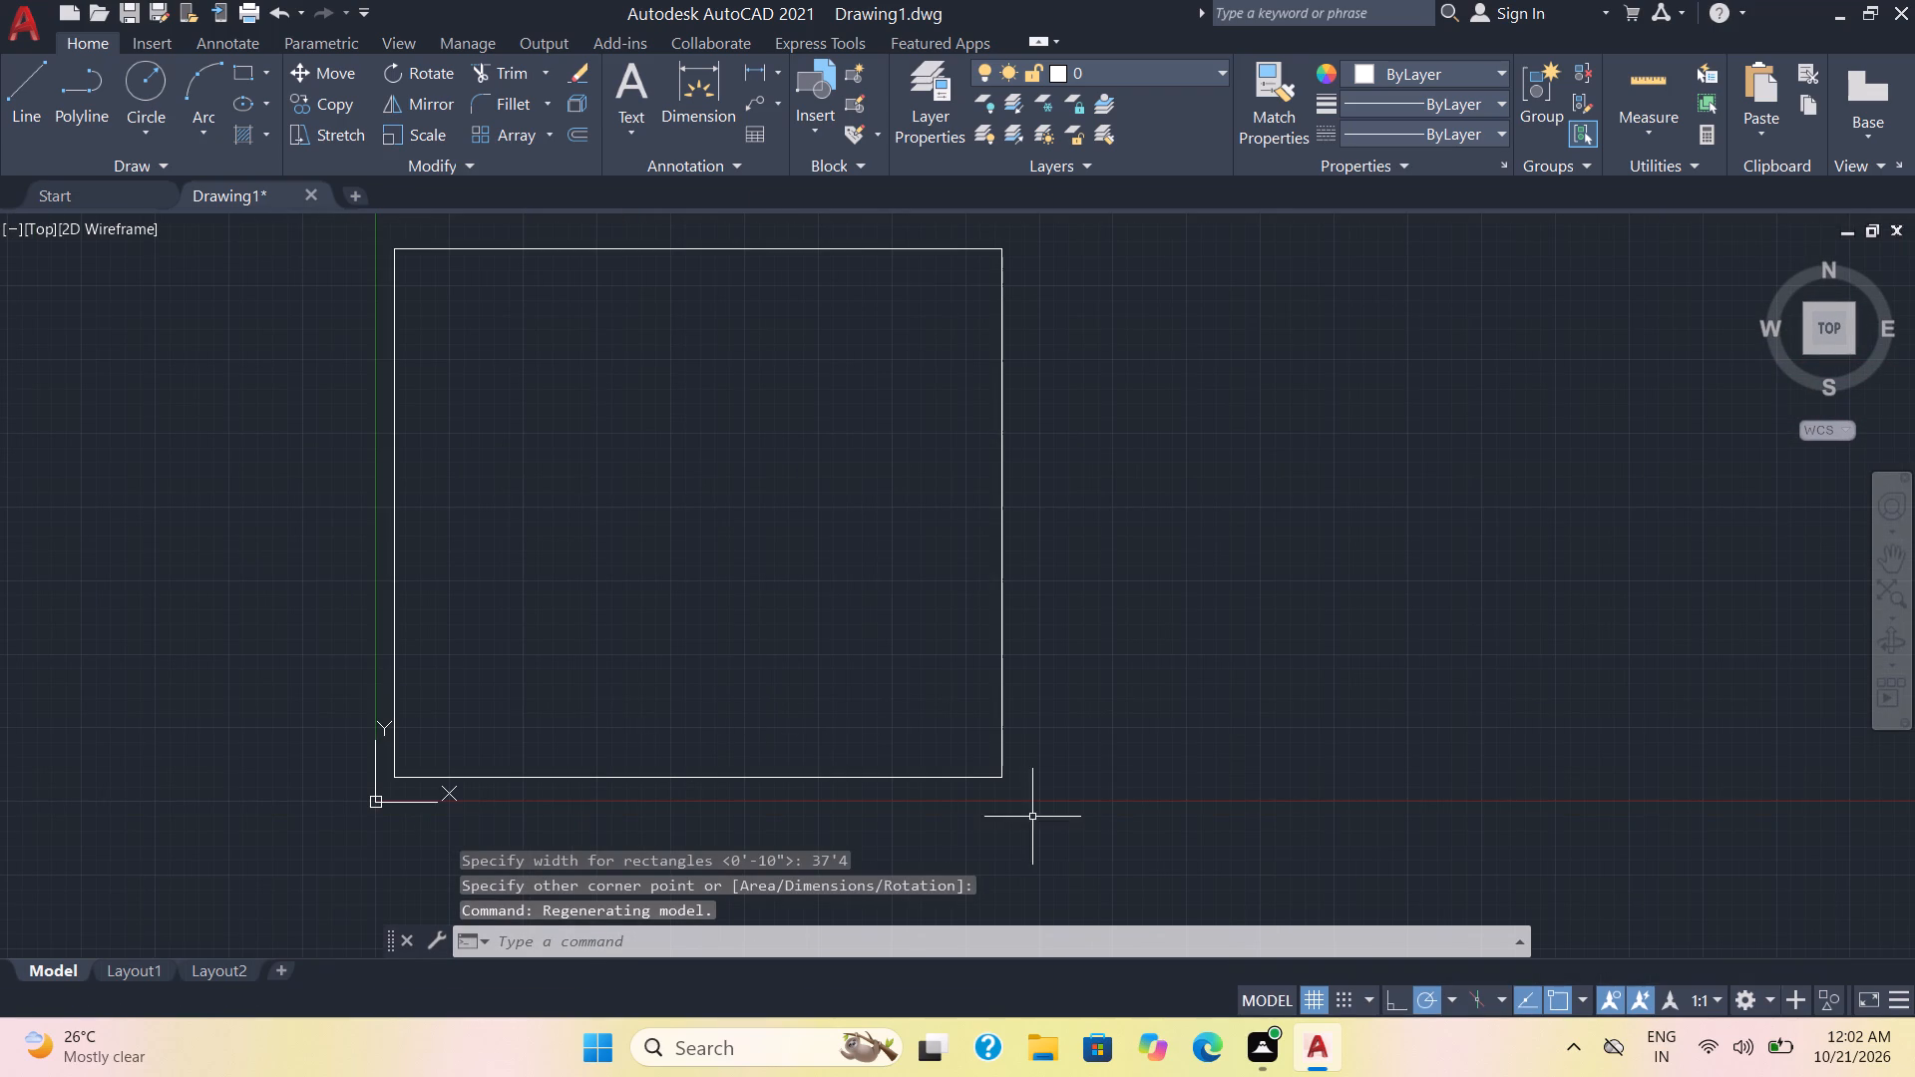
left_click(1052, 796)
left_click(862, 680)
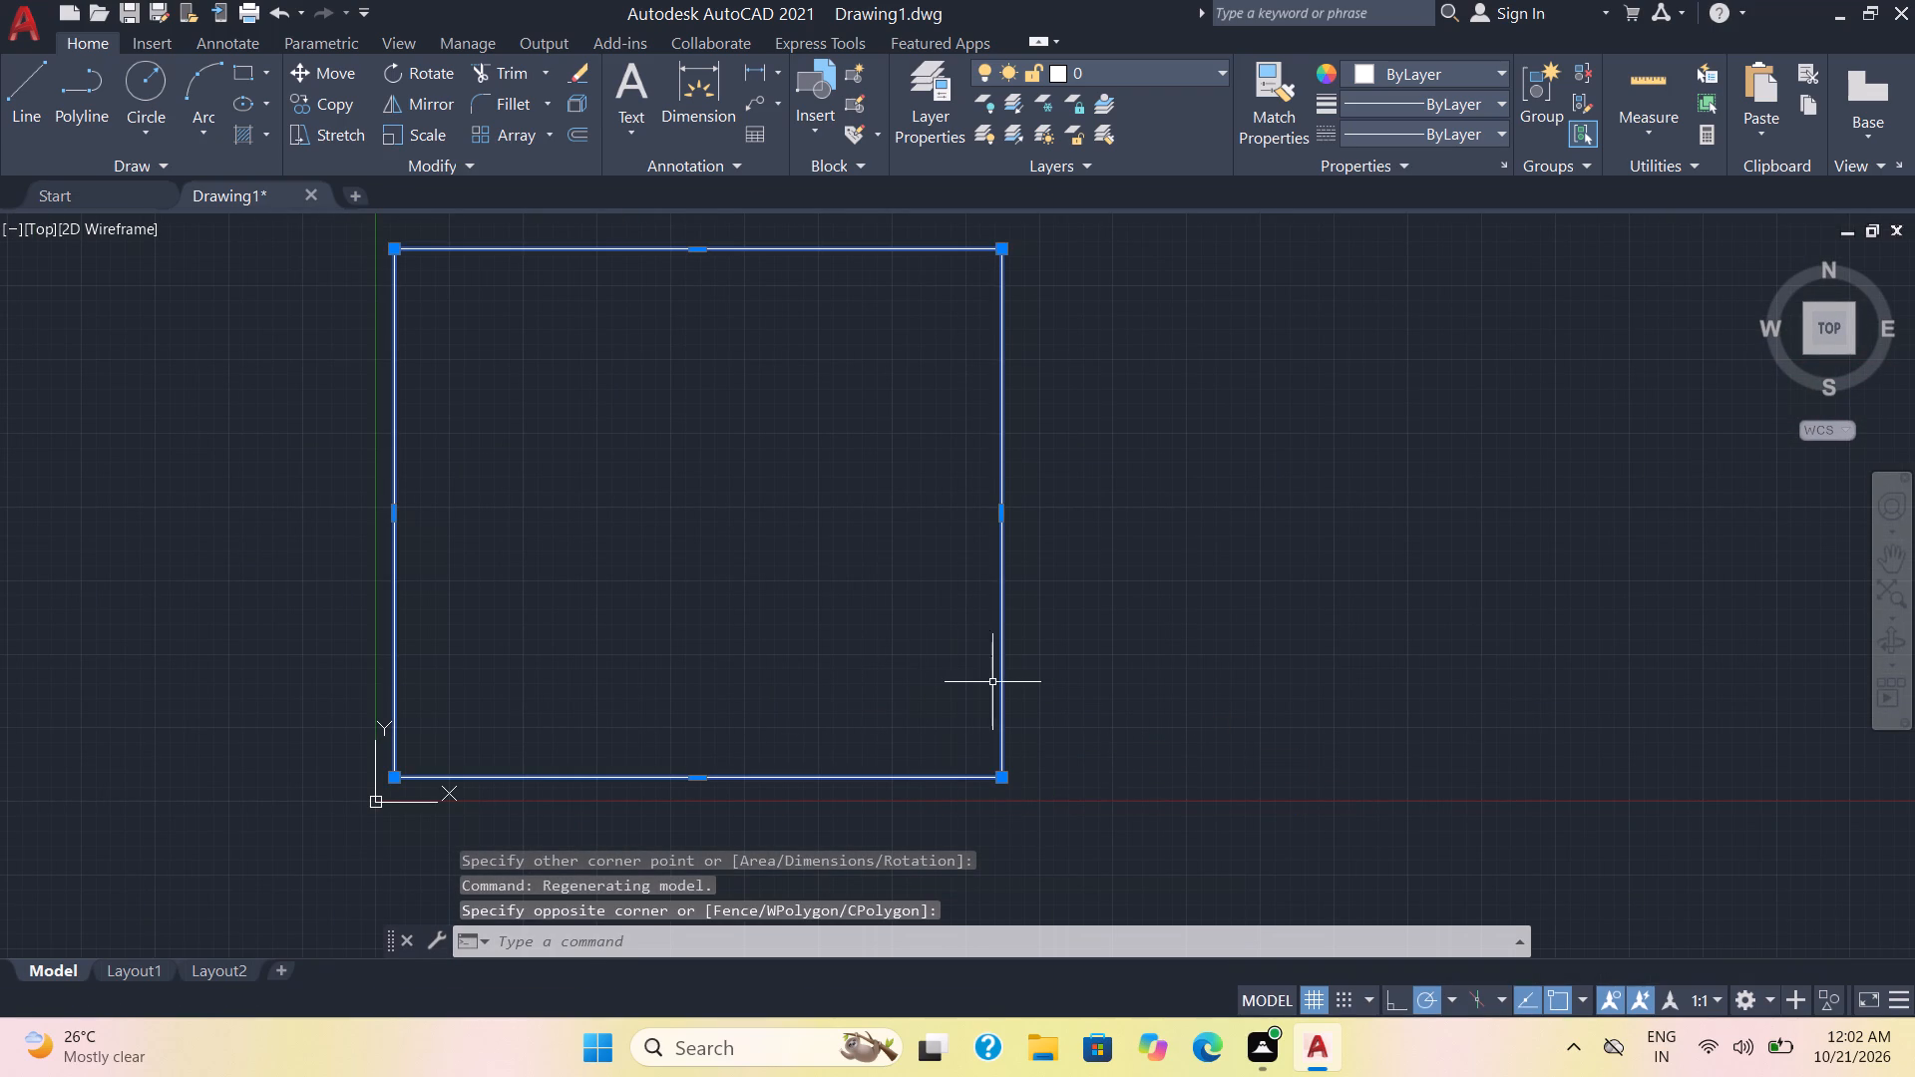
key("m")
key("Return")
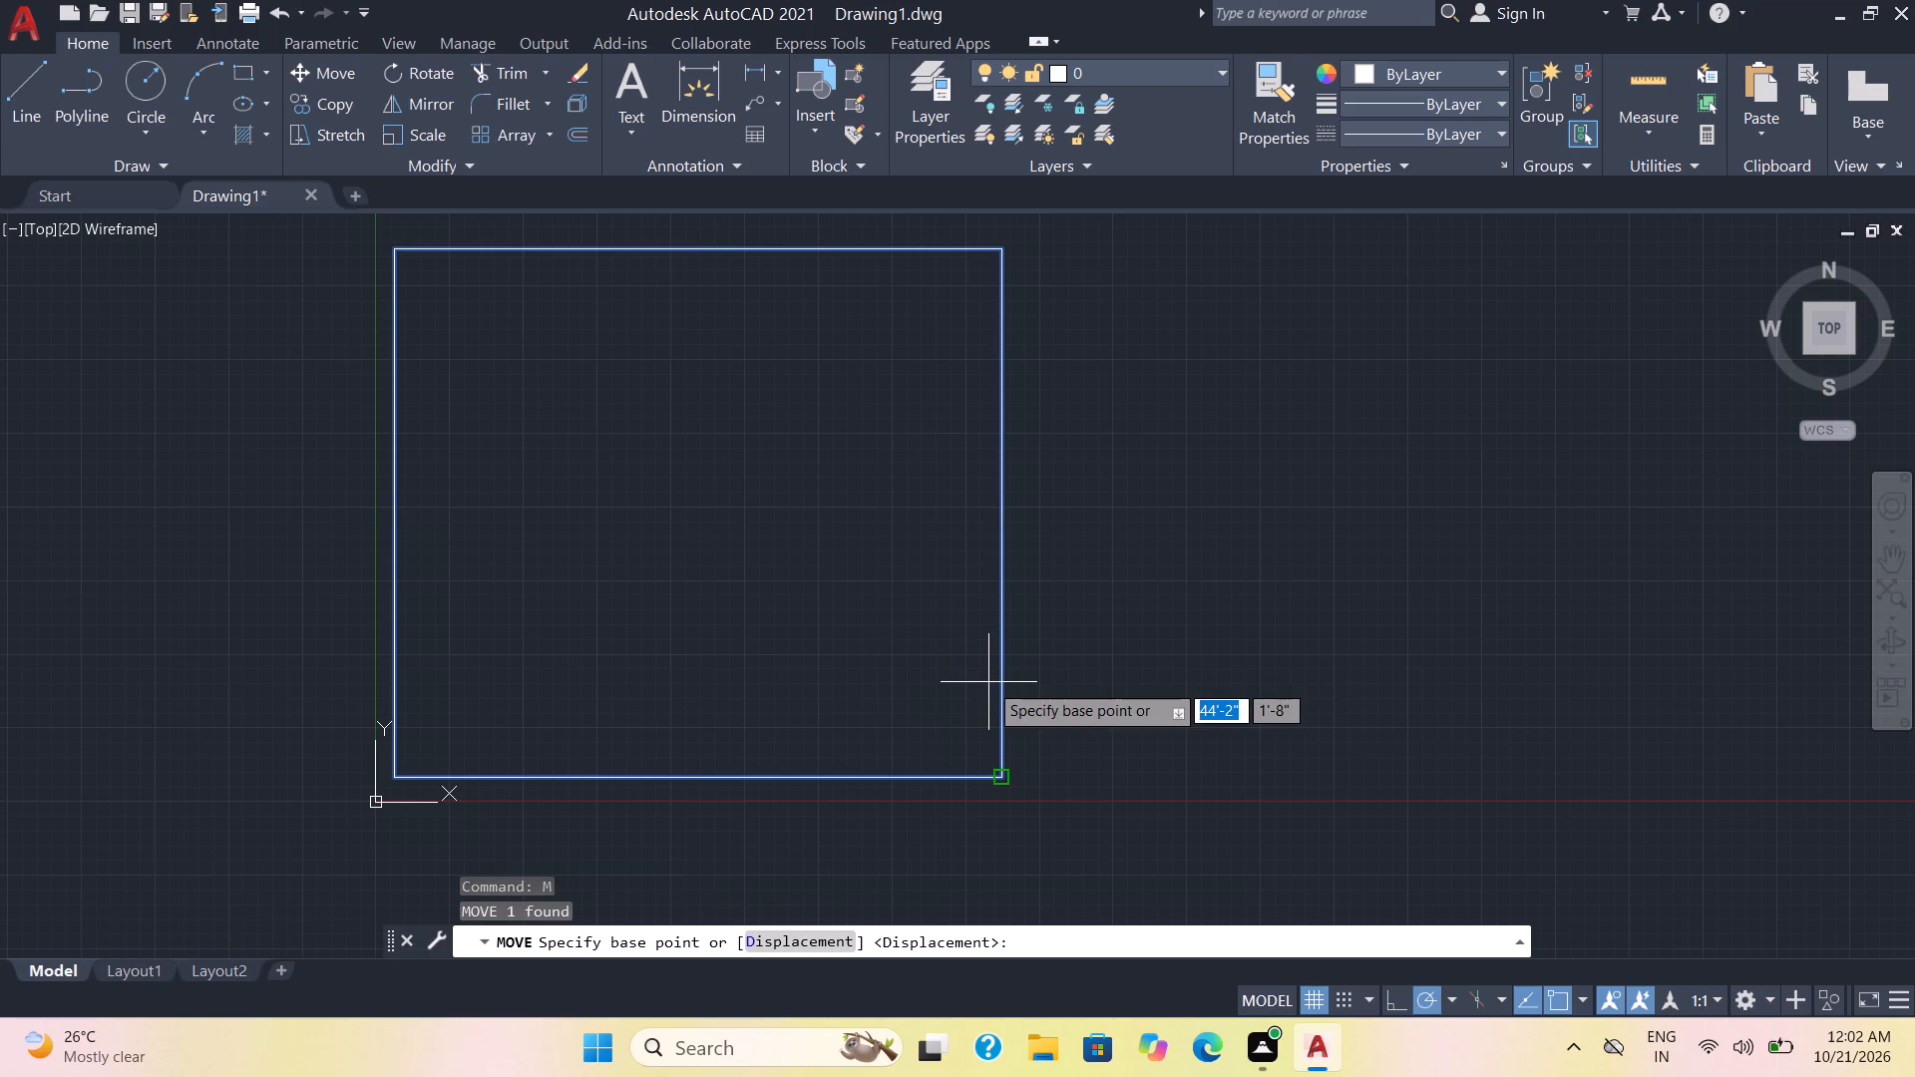
left_click(1002, 784)
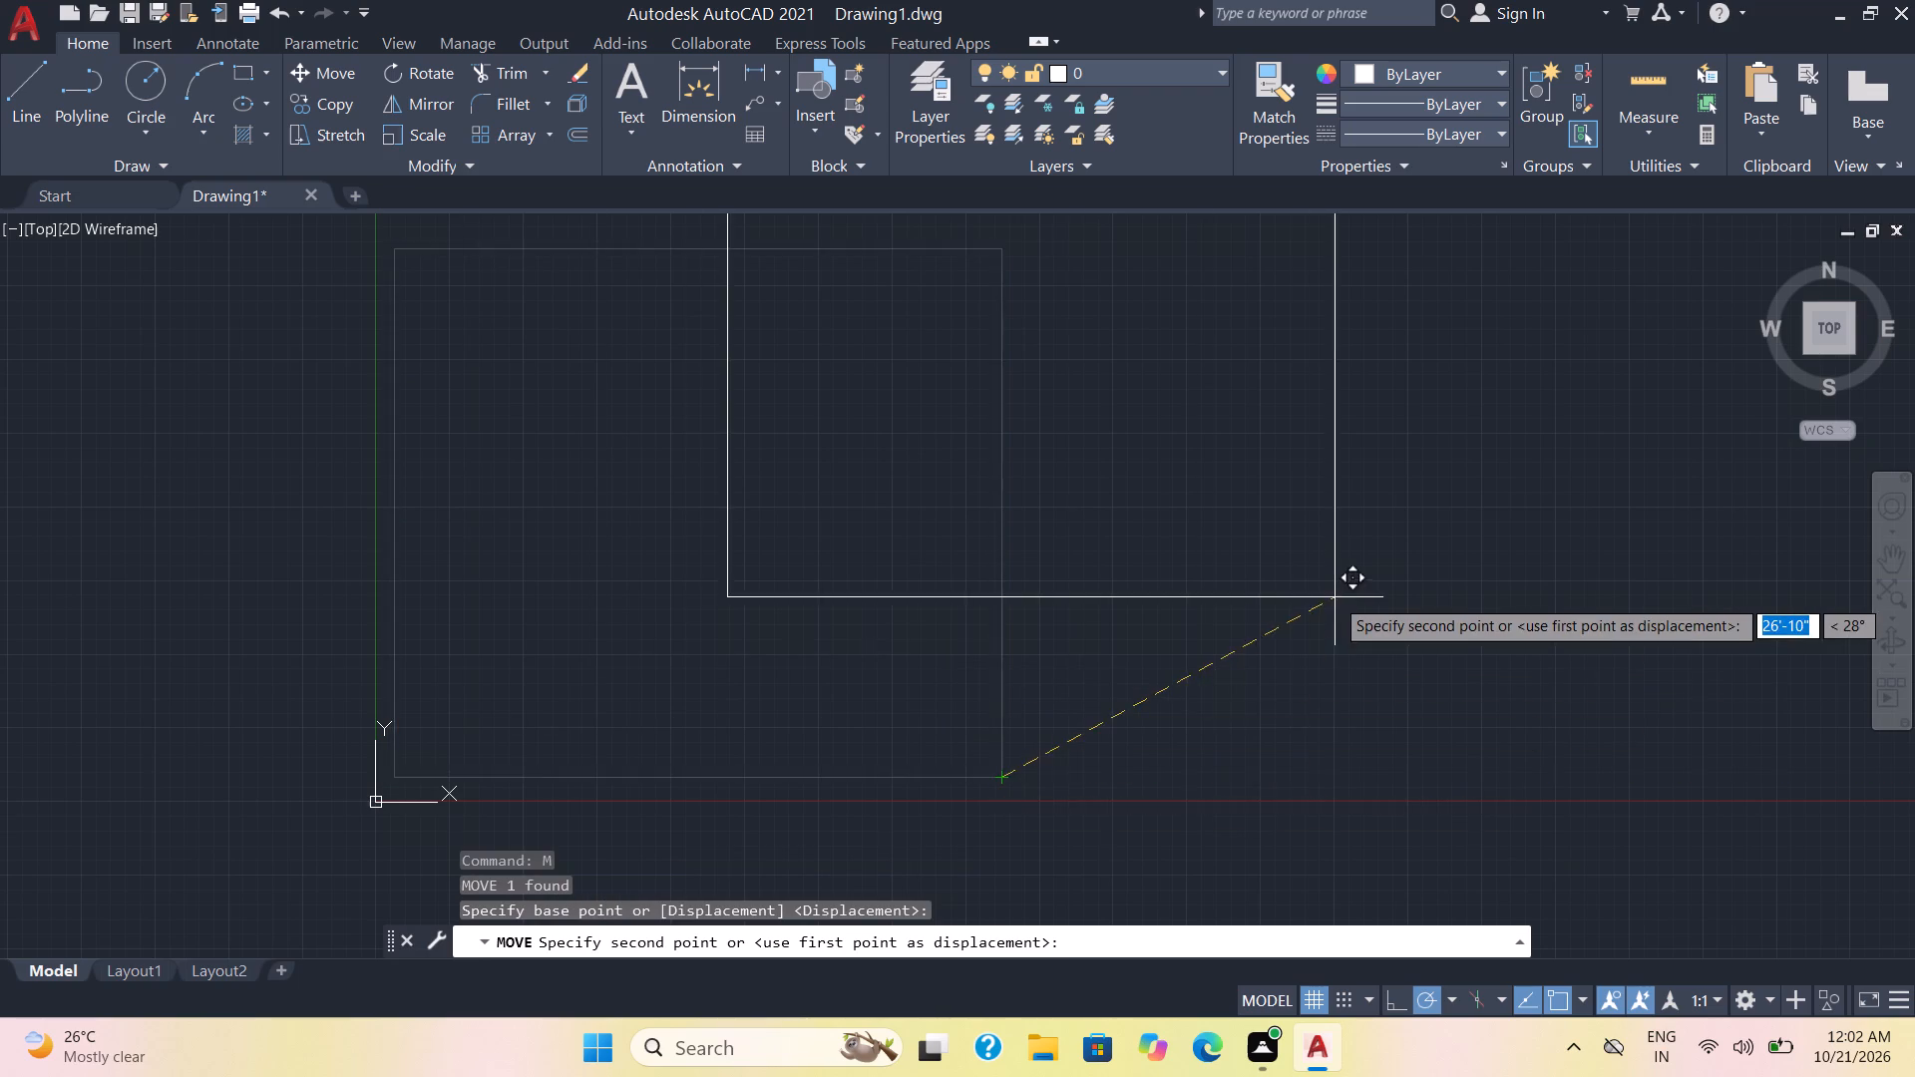
scroll(1335, 597, "down", 3)
middle_click_drag(1514, 533, 1149, 557)
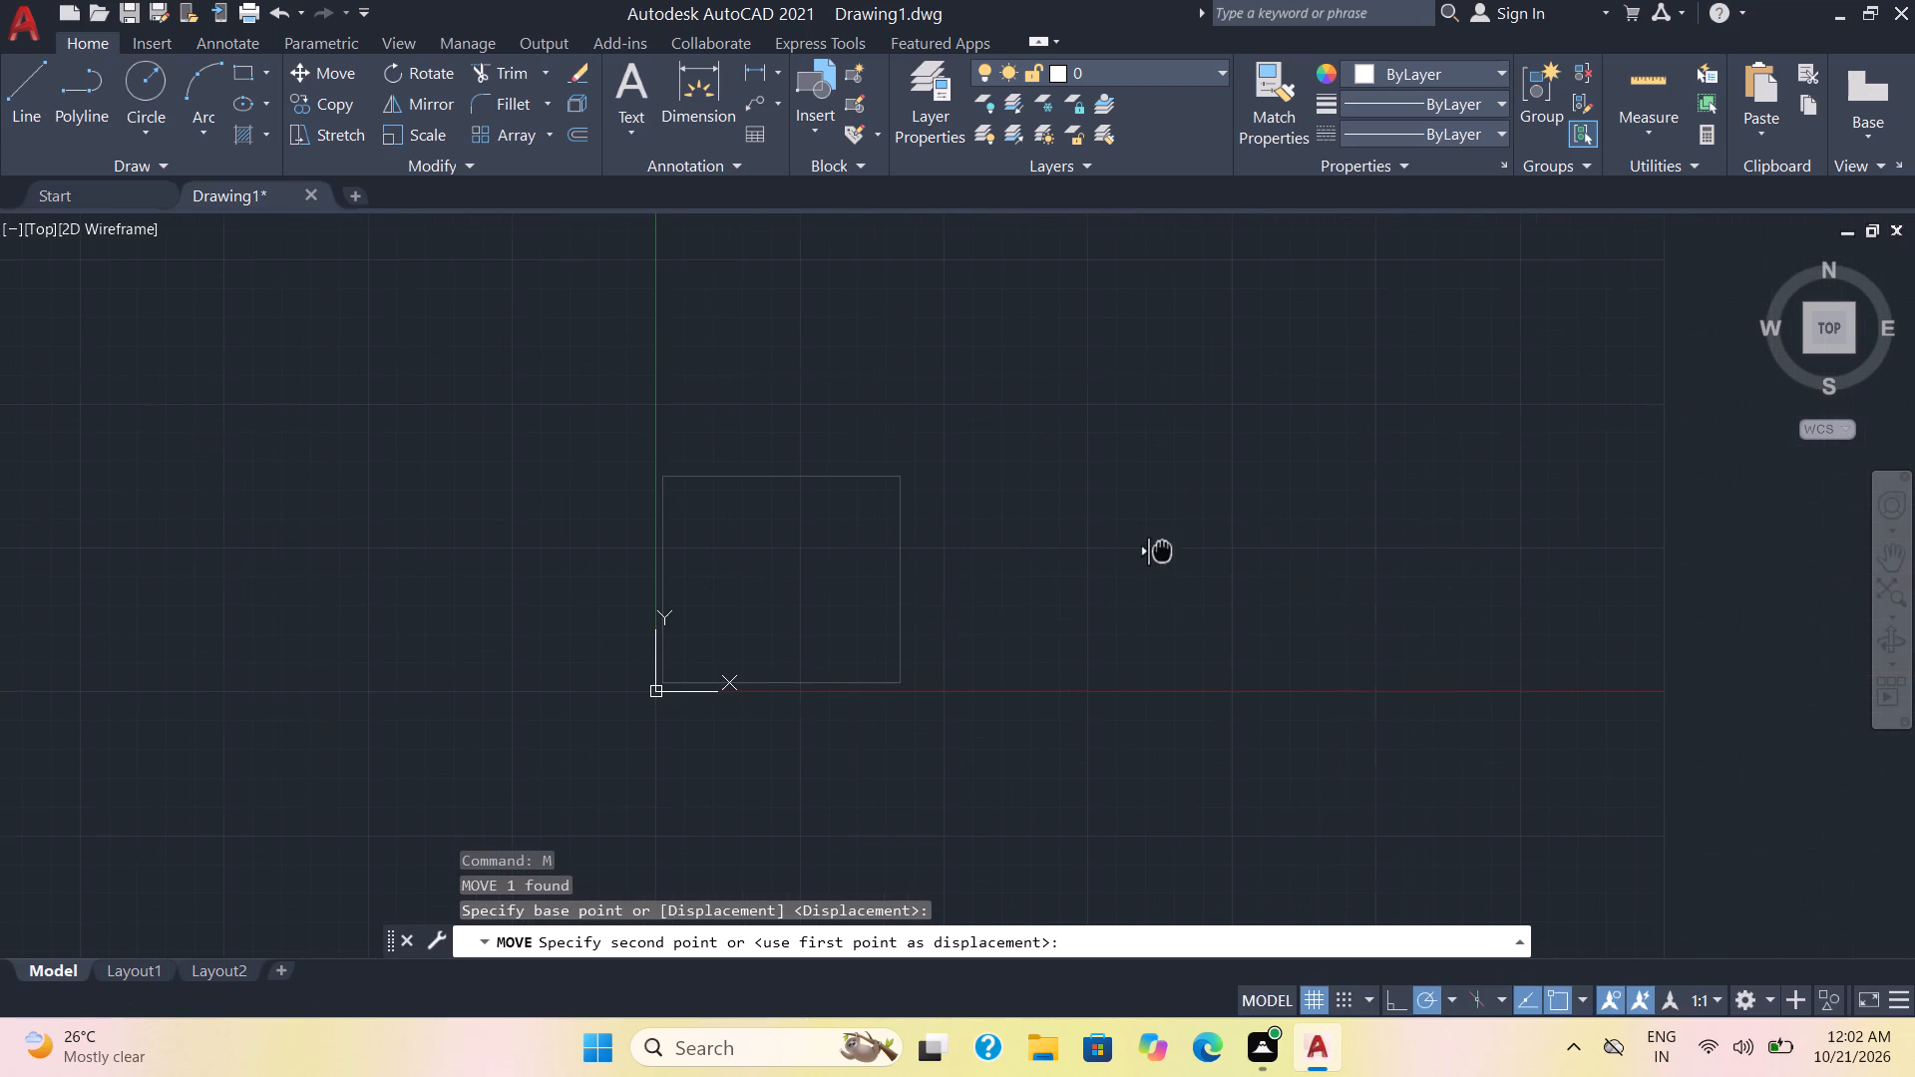
middle_click_drag(1149, 557, 930, 592)
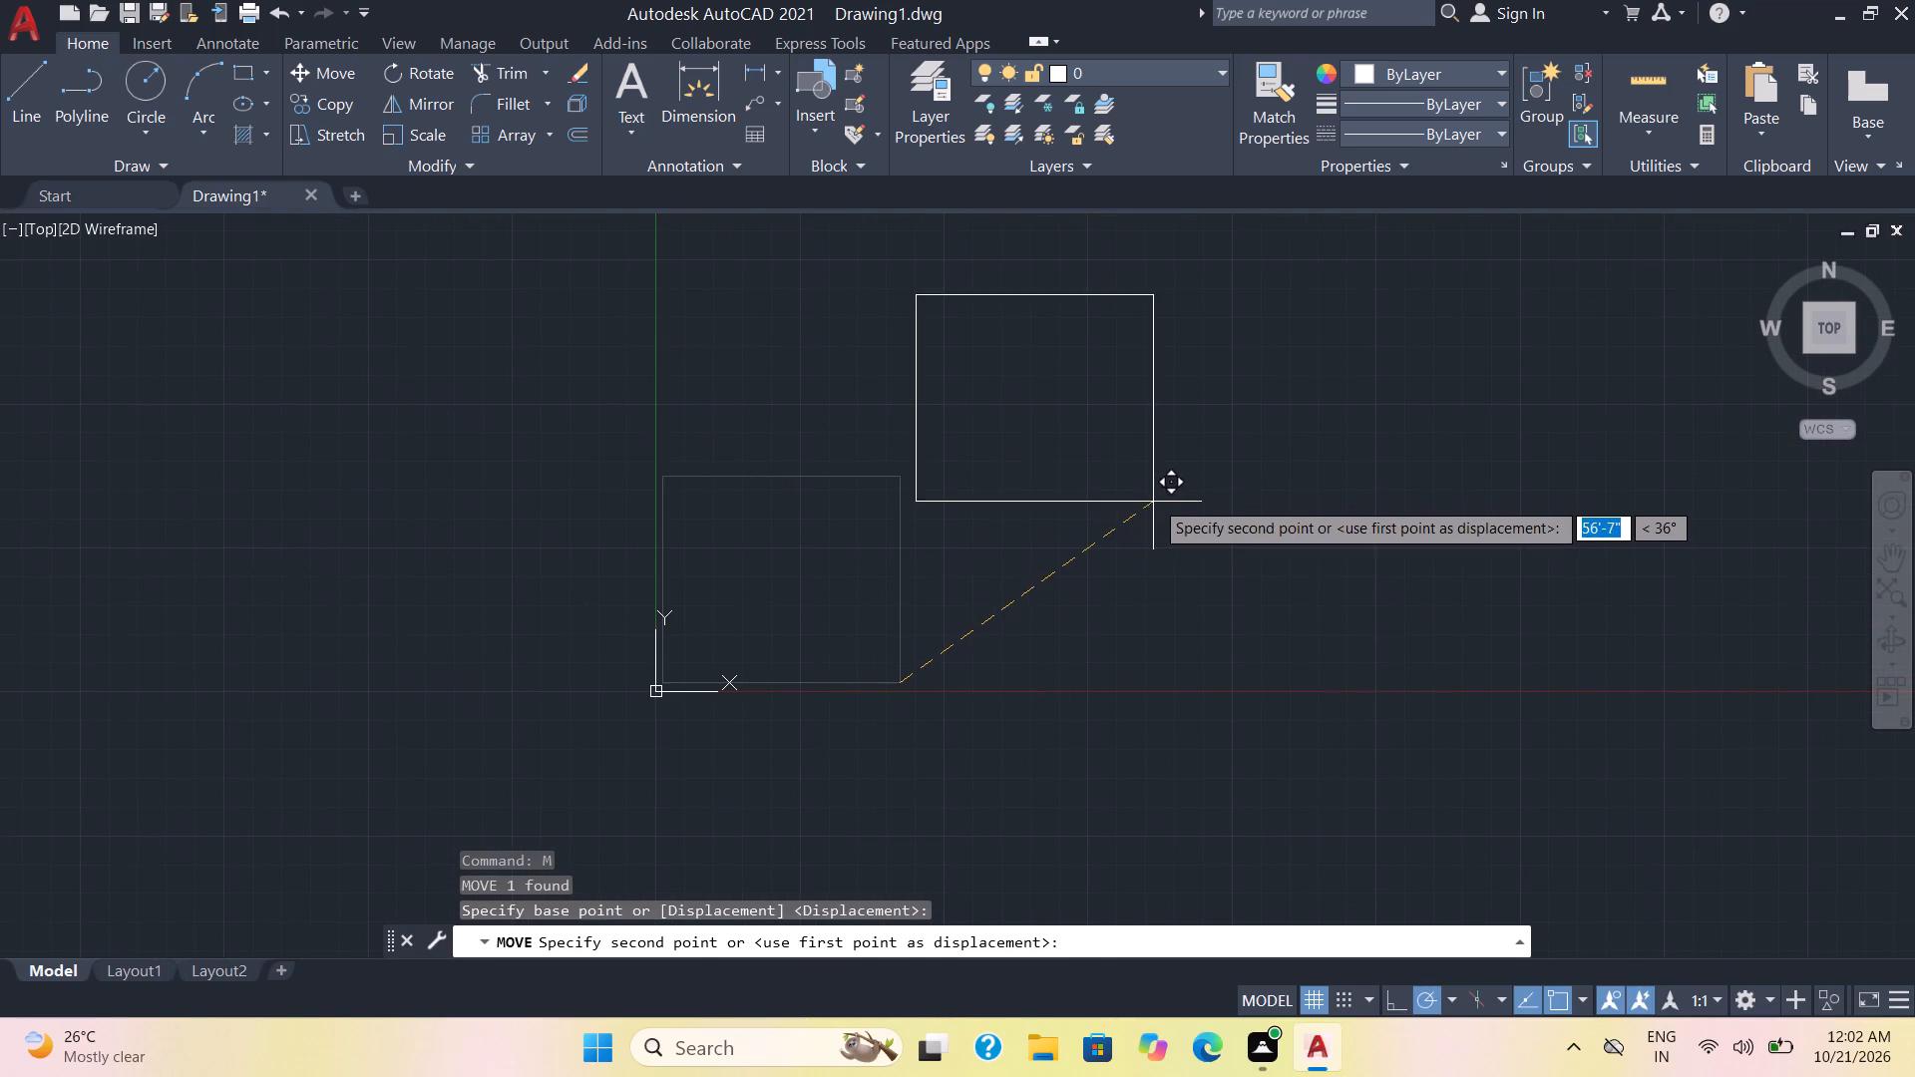
left_click(1158, 494)
Offset the rectangular outline 9" inward to form the outer wall thickness.
scroll(1158, 493, "up", 1)
middle_click_drag(1305, 494, 1279, 538)
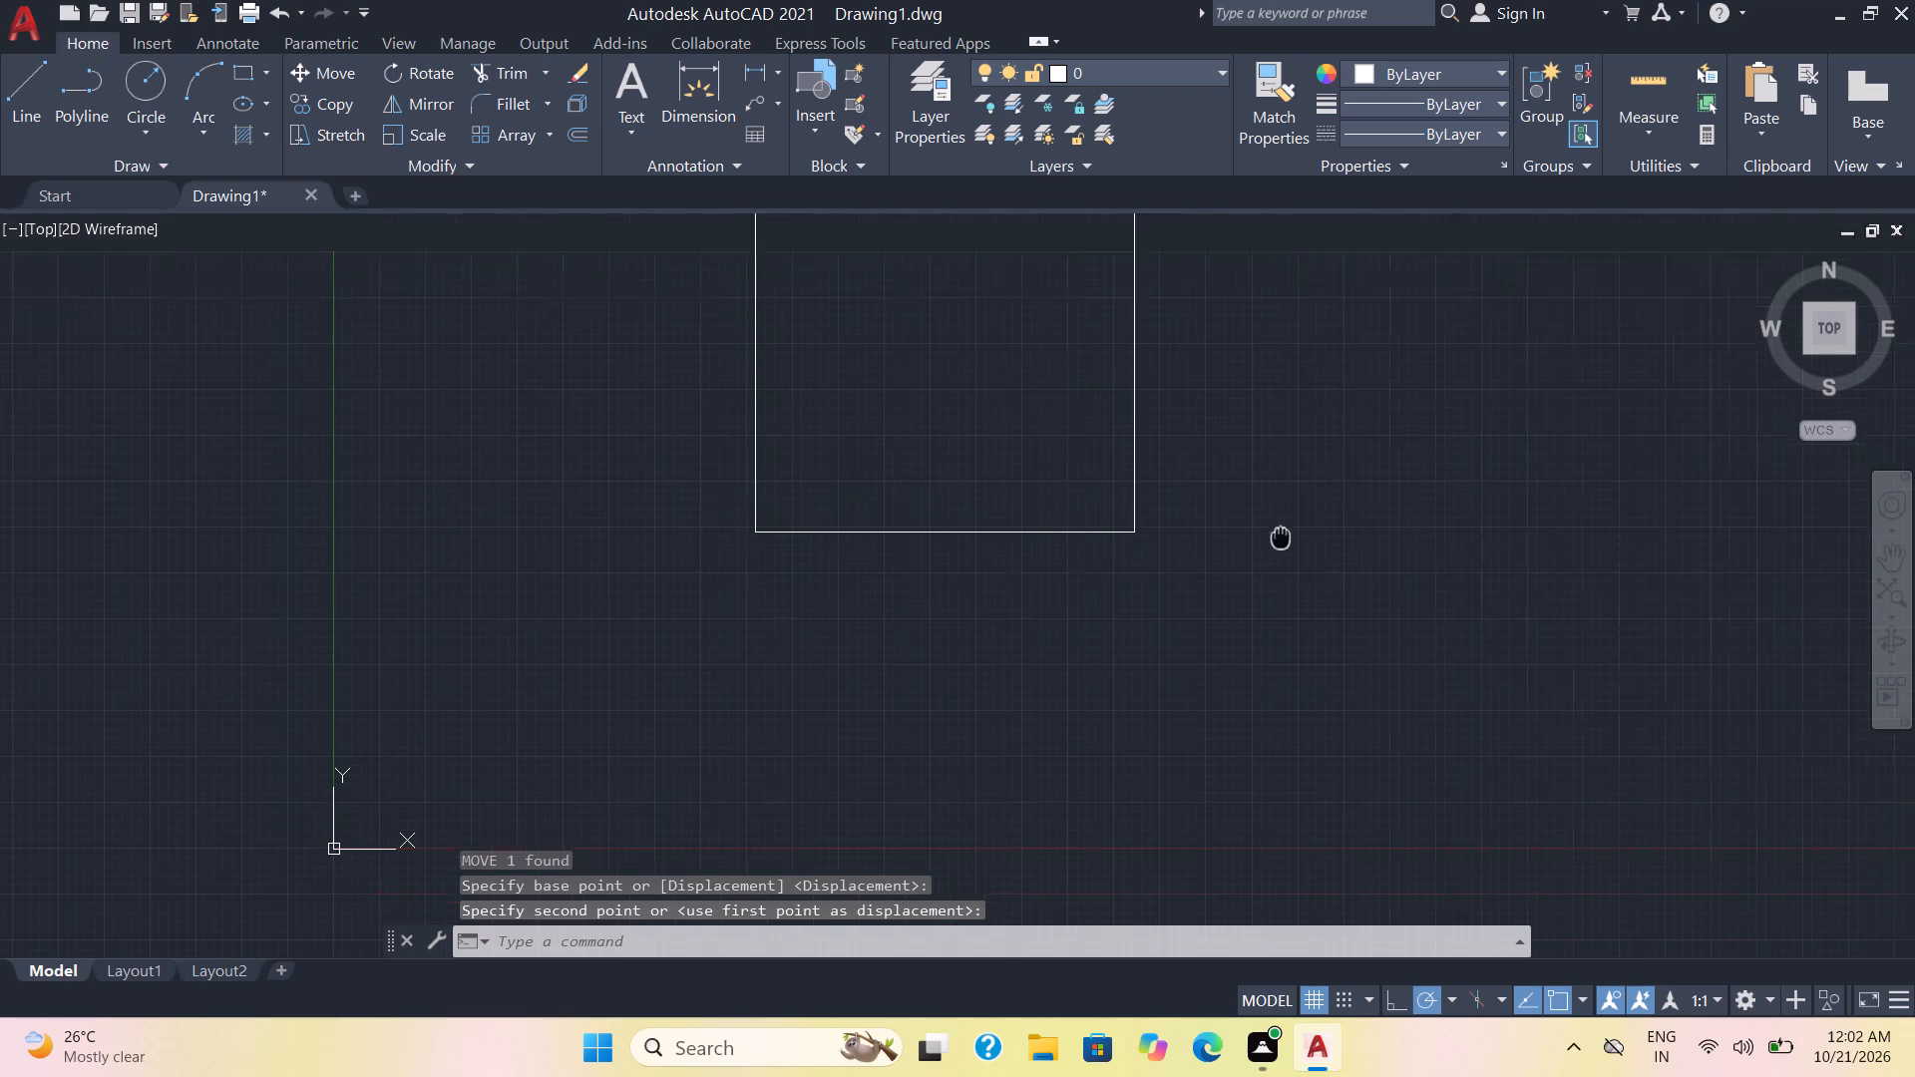
middle_click_drag(1279, 538, 1092, 761)
scroll(1097, 722, "up", 1)
middle_click_drag(1087, 714, 1180, 684)
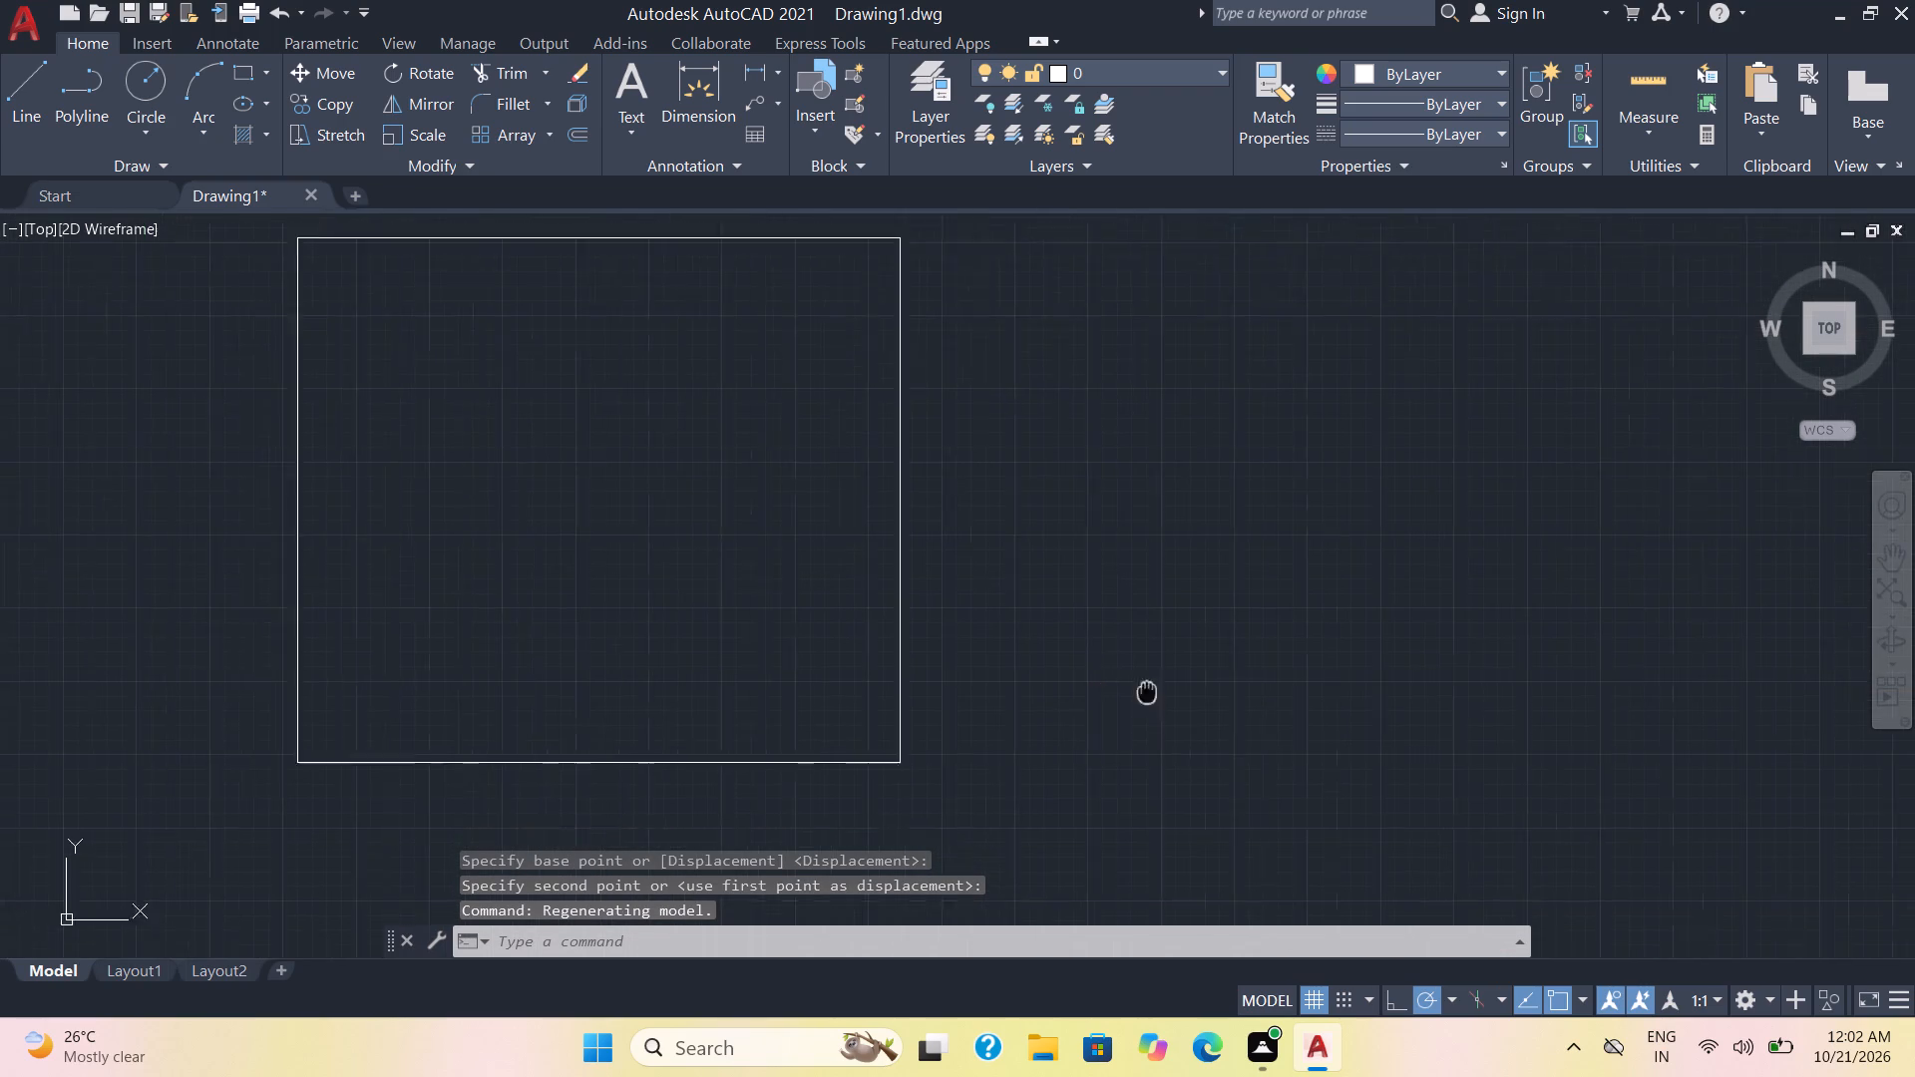
middle_click_drag(1180, 684, 1321, 711)
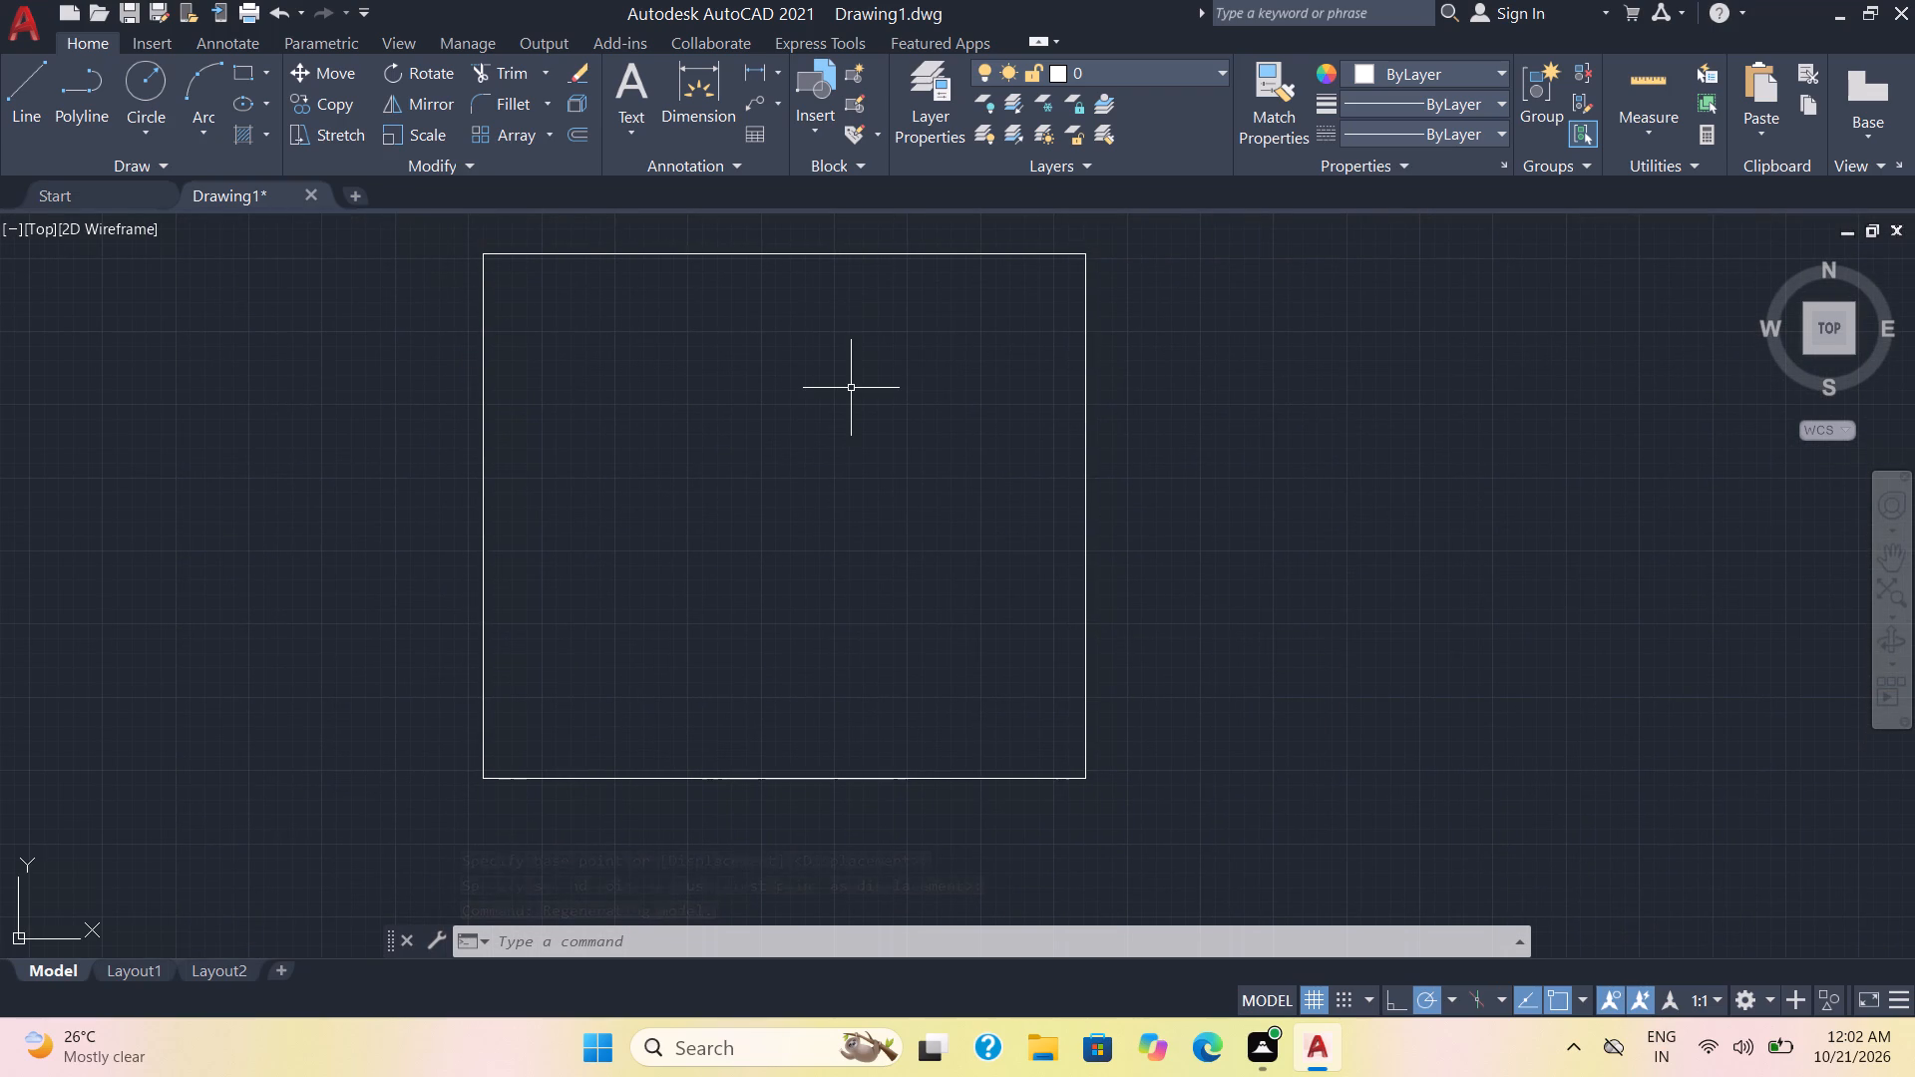
key("o")
key("Return")
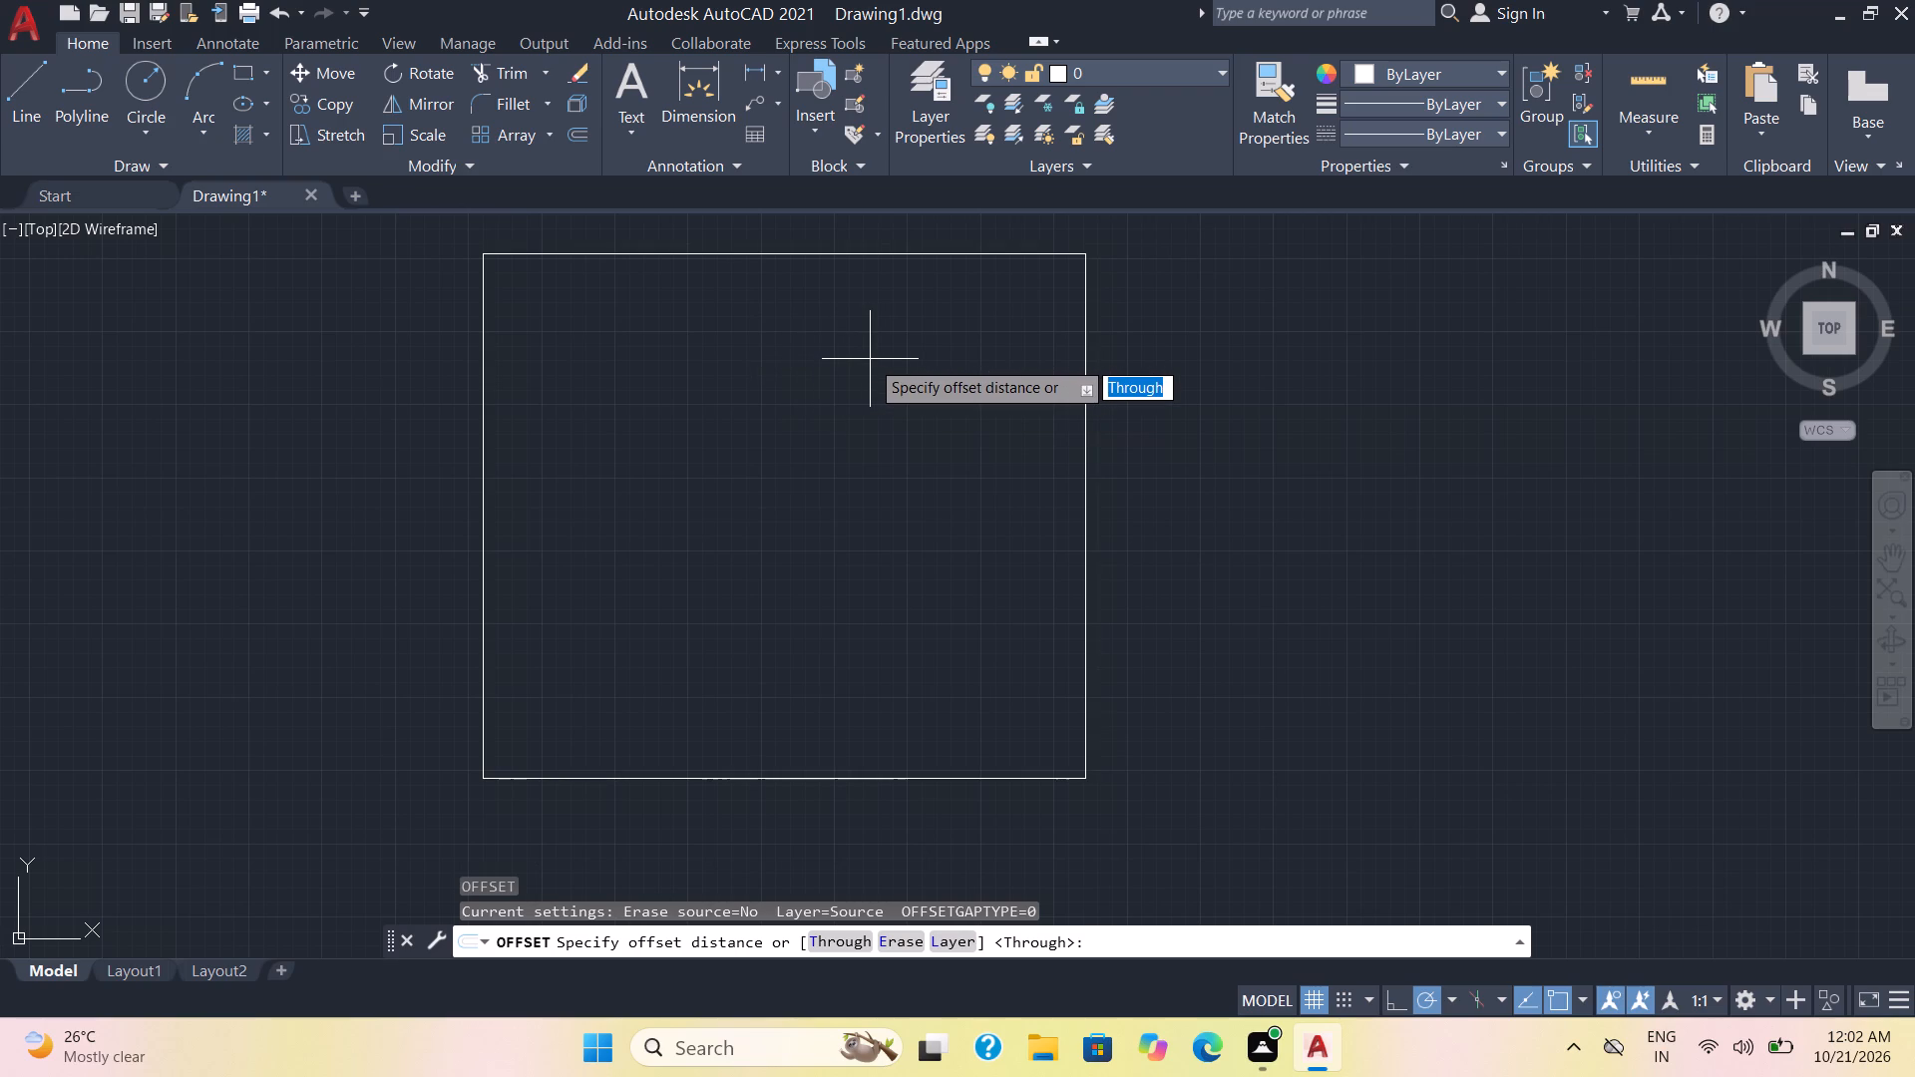
key("9")
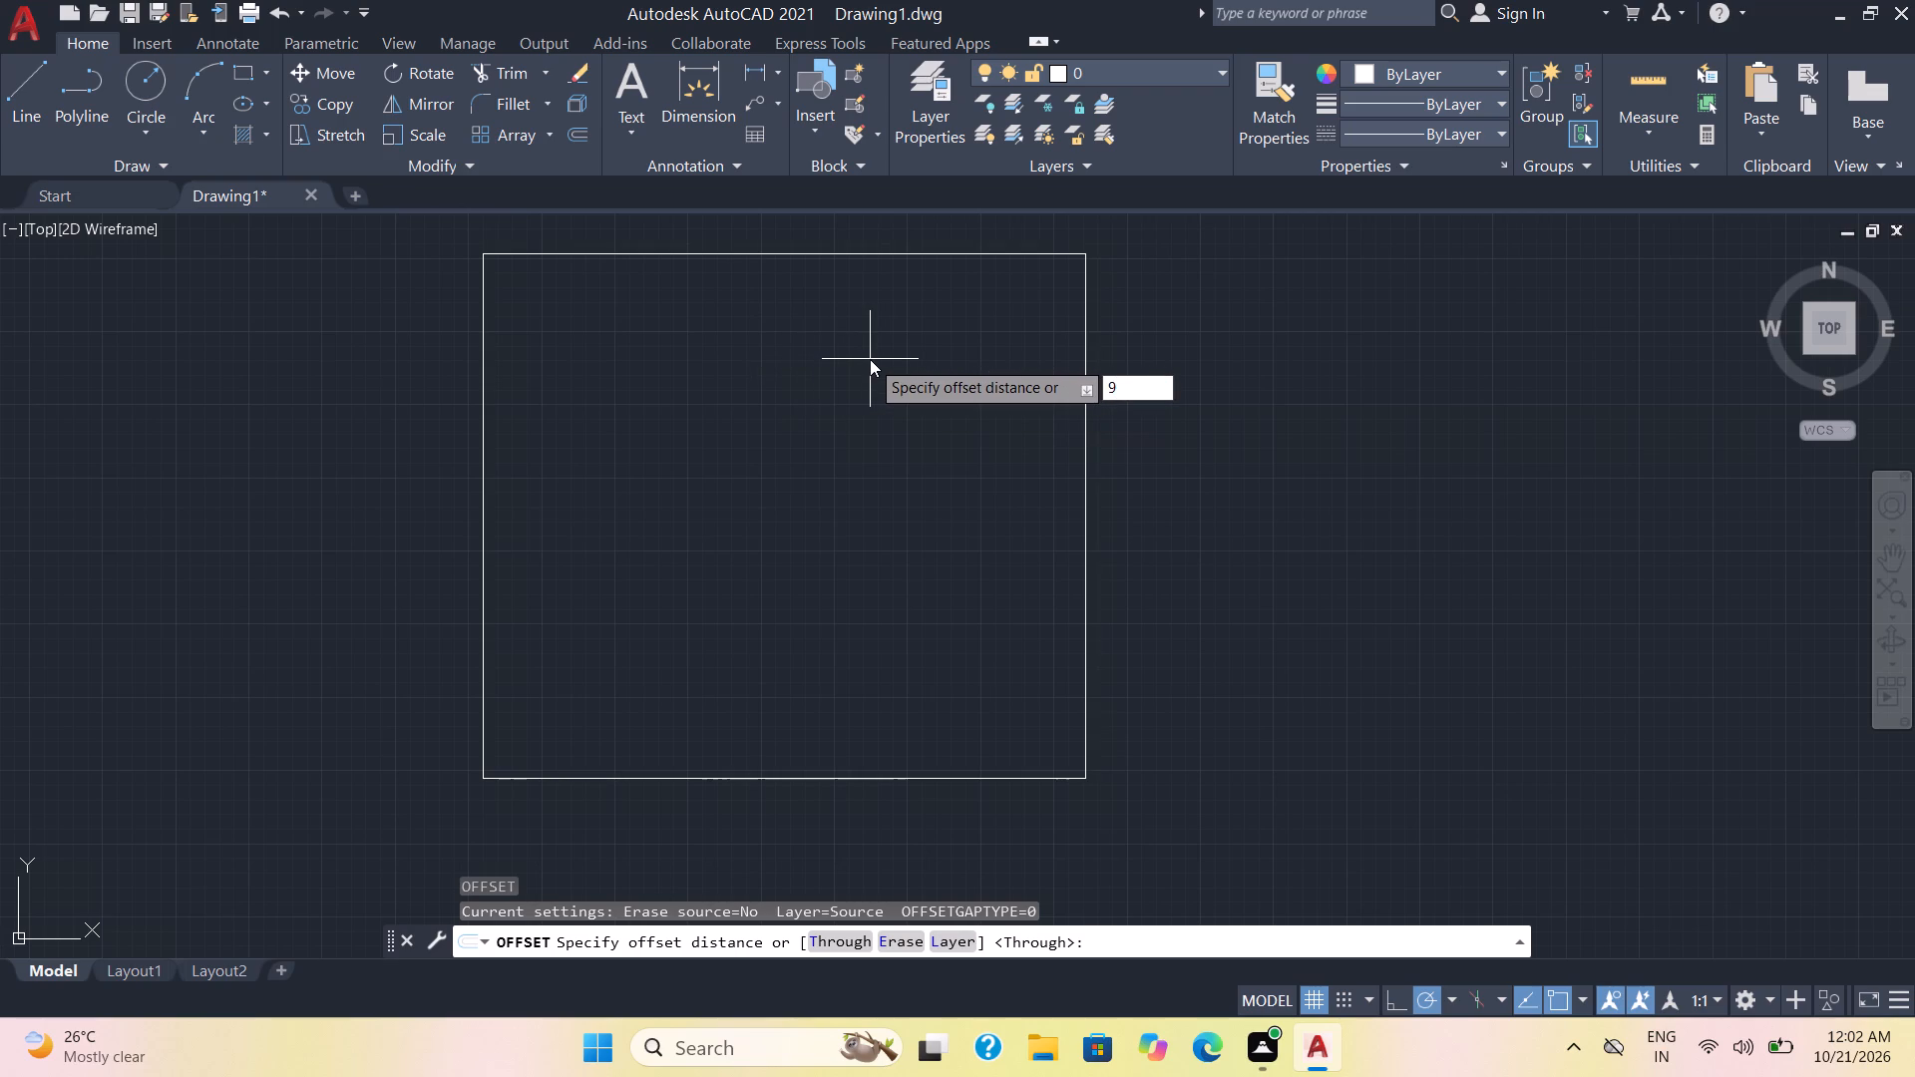
key("Return")
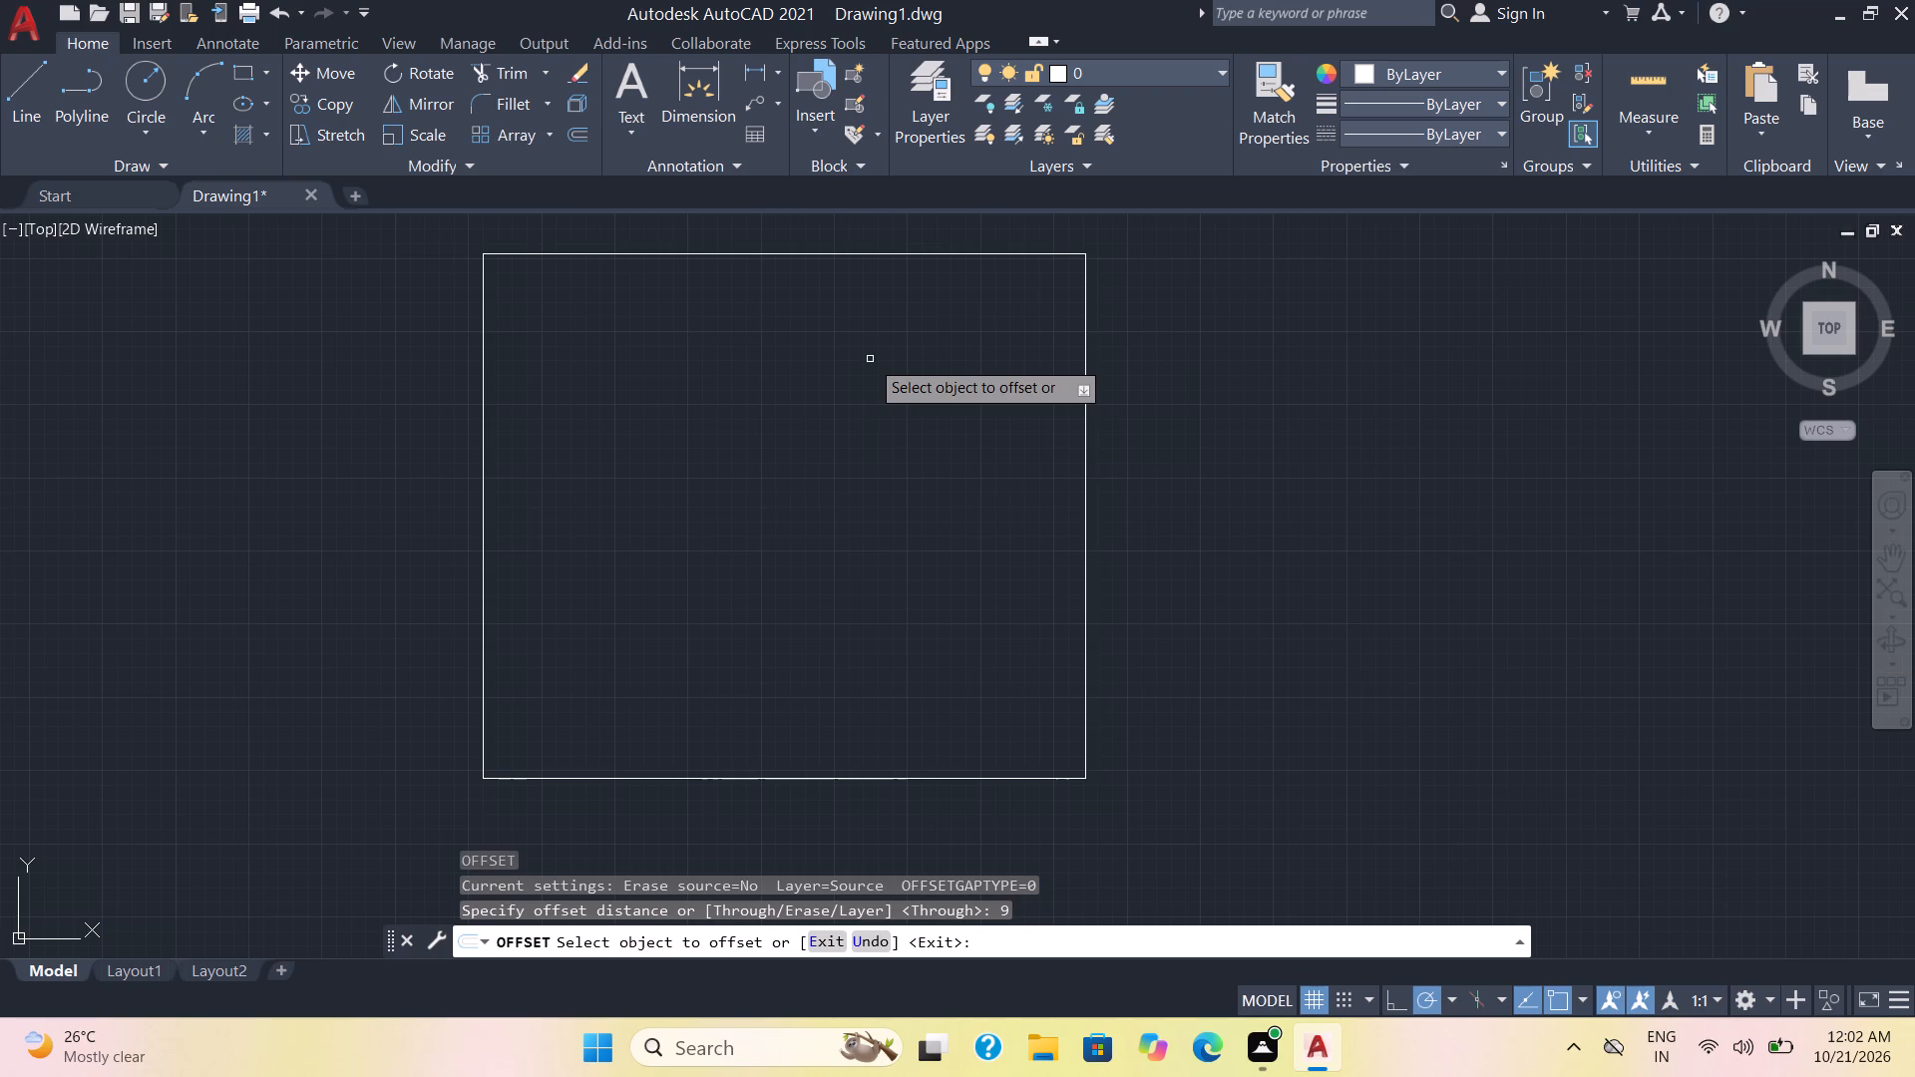
left_click(1088, 364)
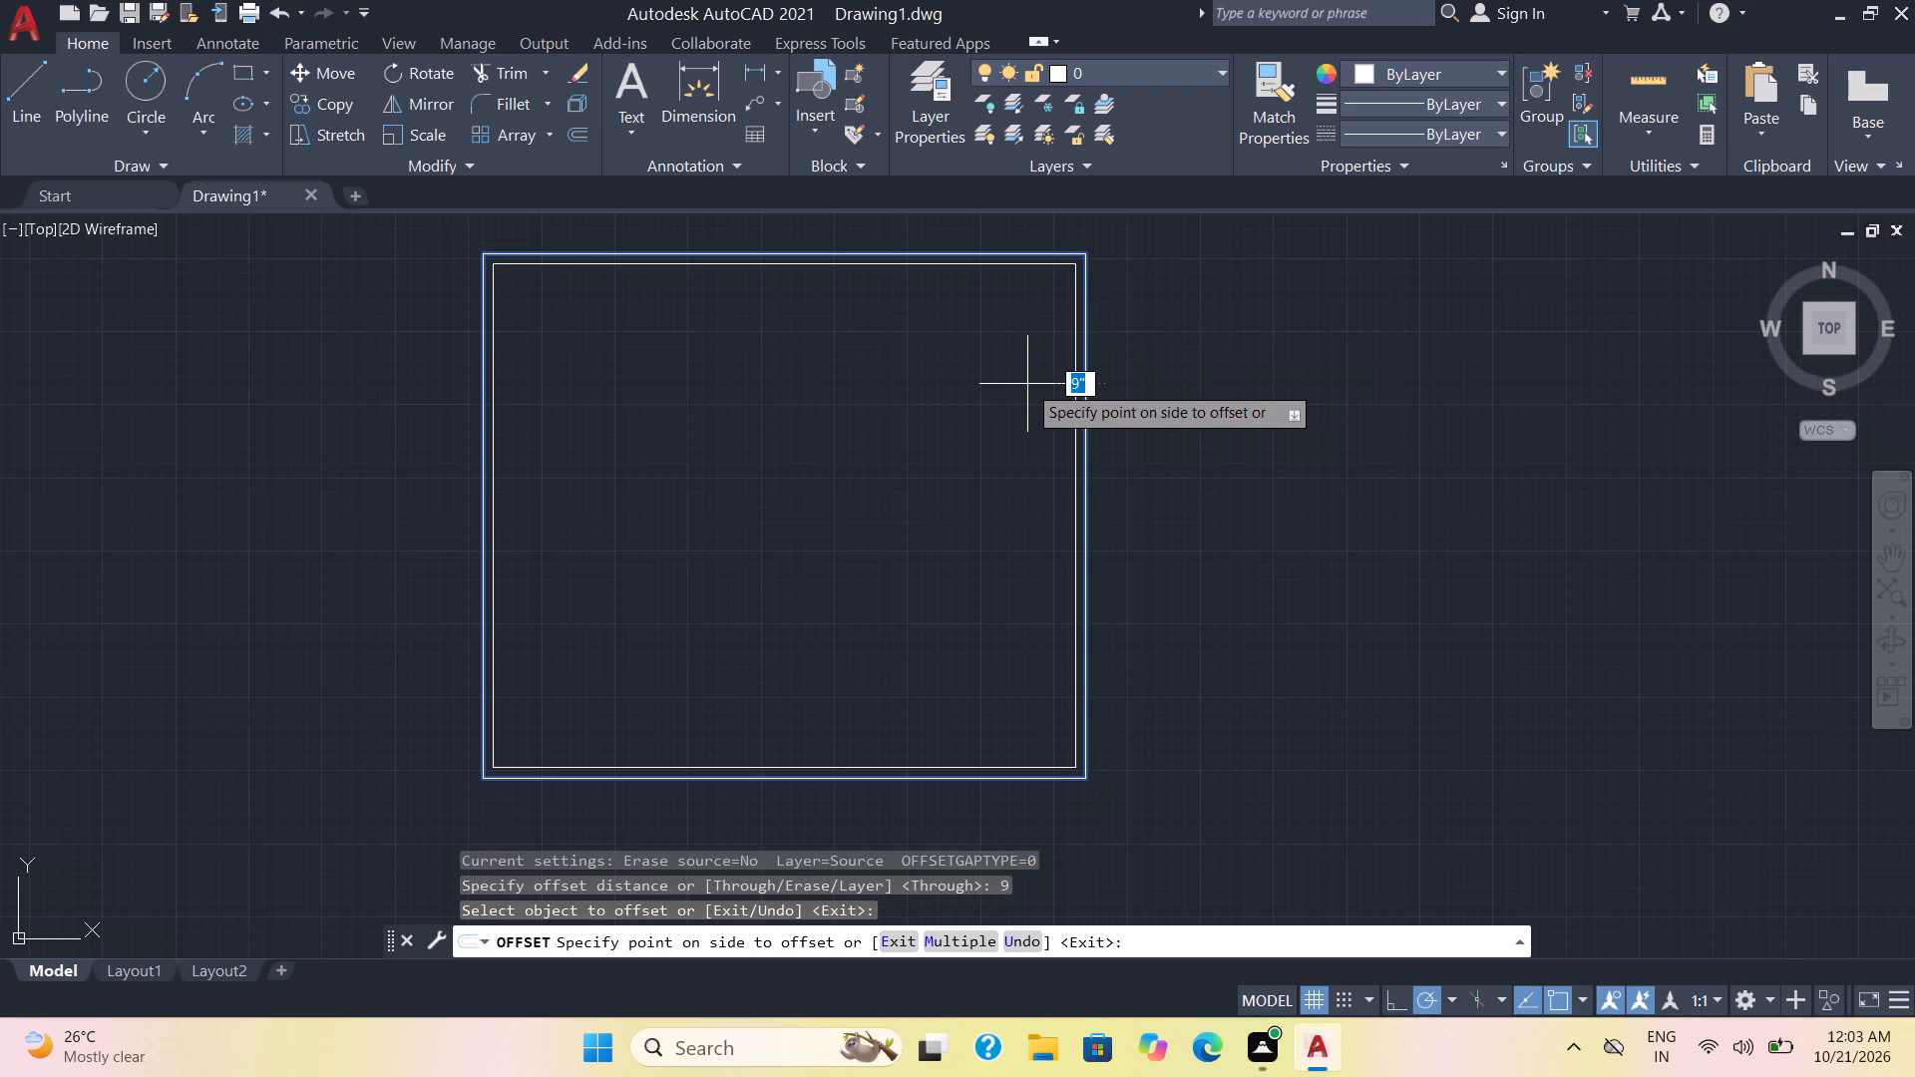
left_click(1027, 384)
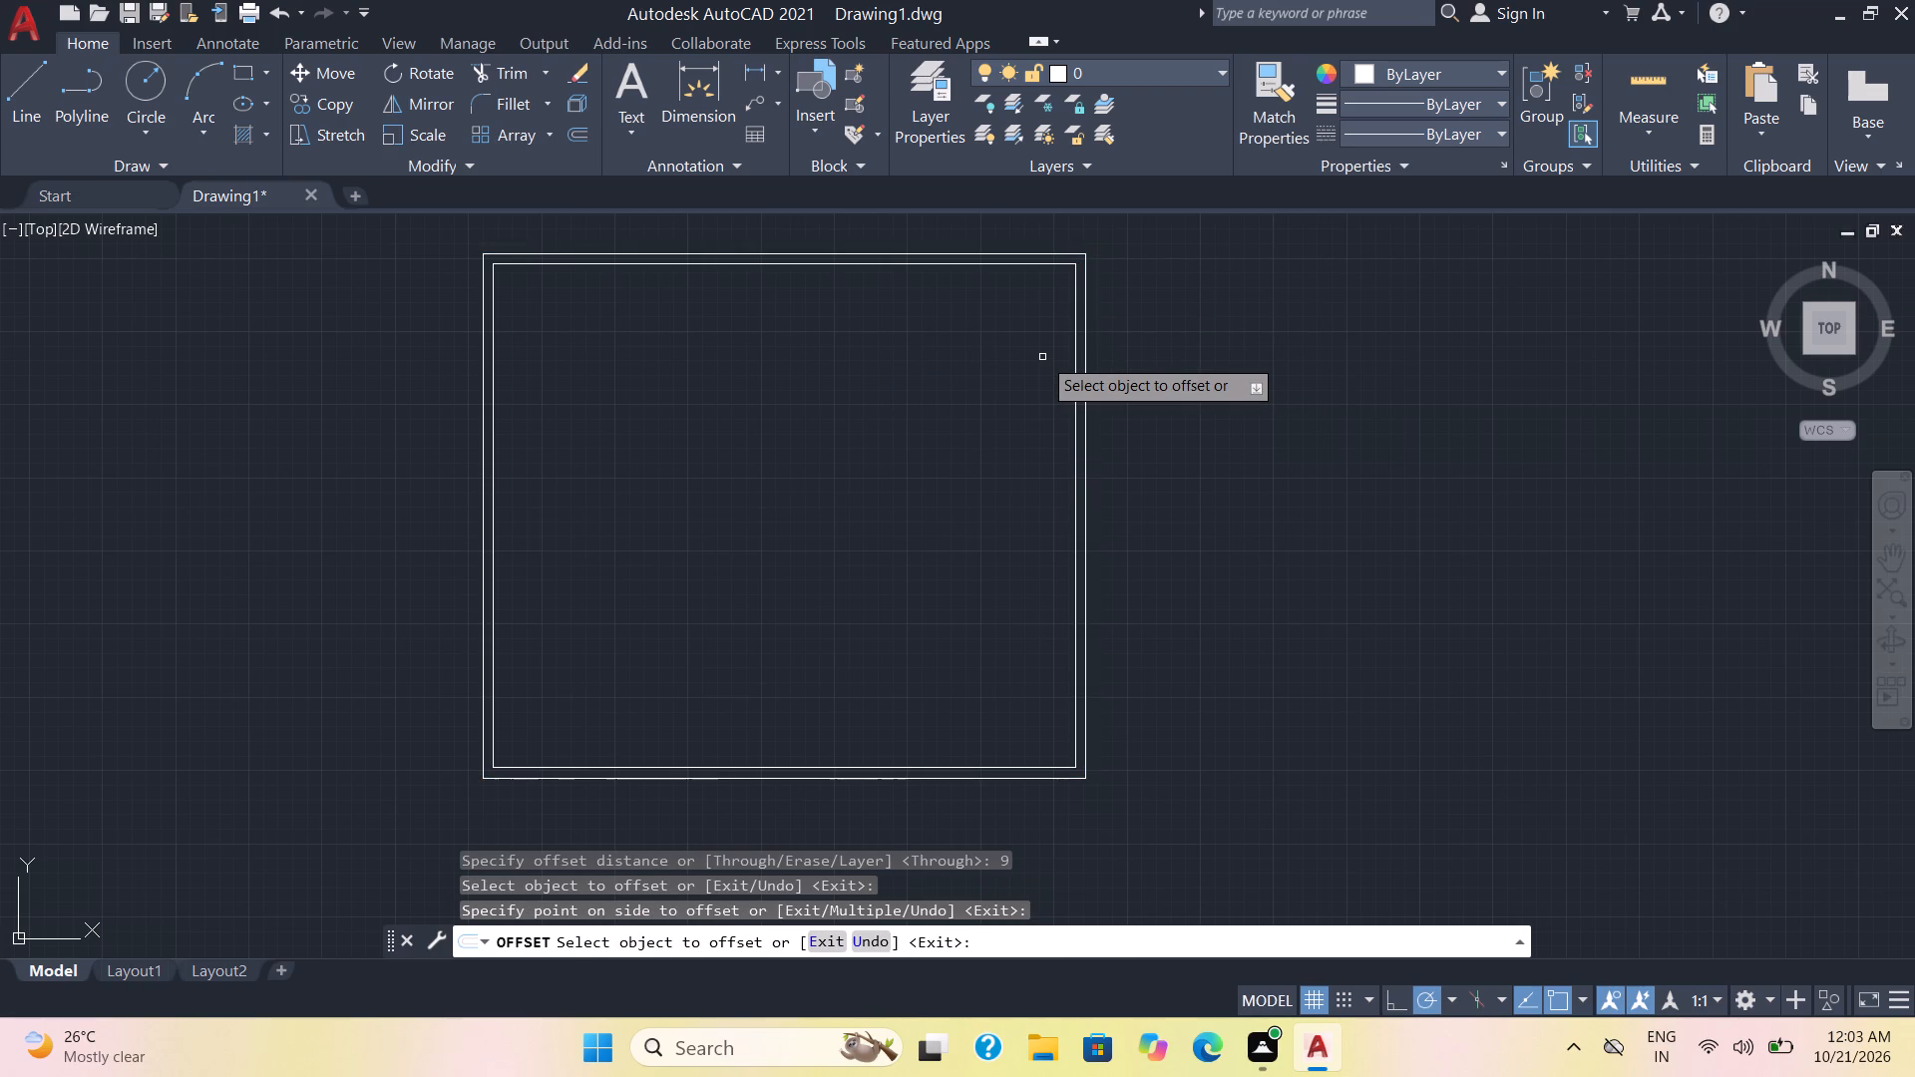
key("Escape")
Explode both the outer and inner rectangles into separate lines.
left_click(1092, 825)
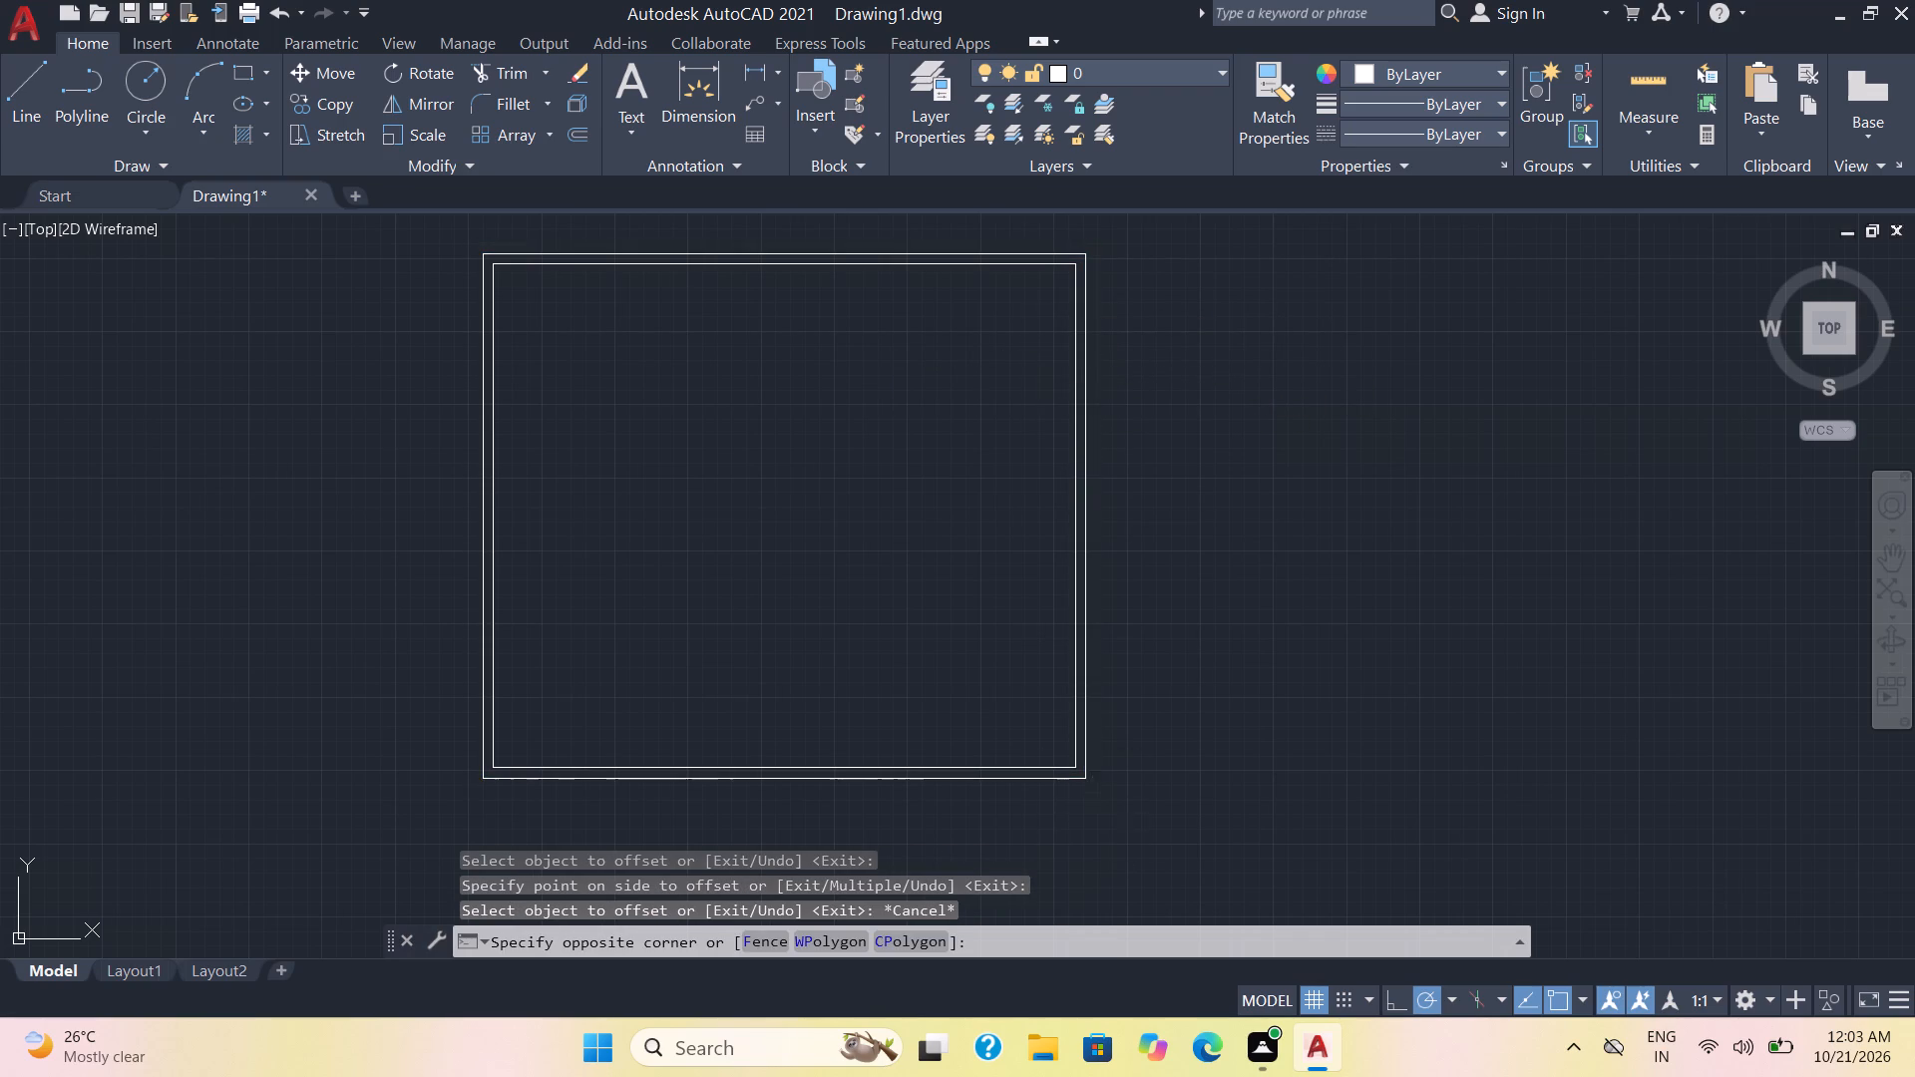
left_click(1009, 670)
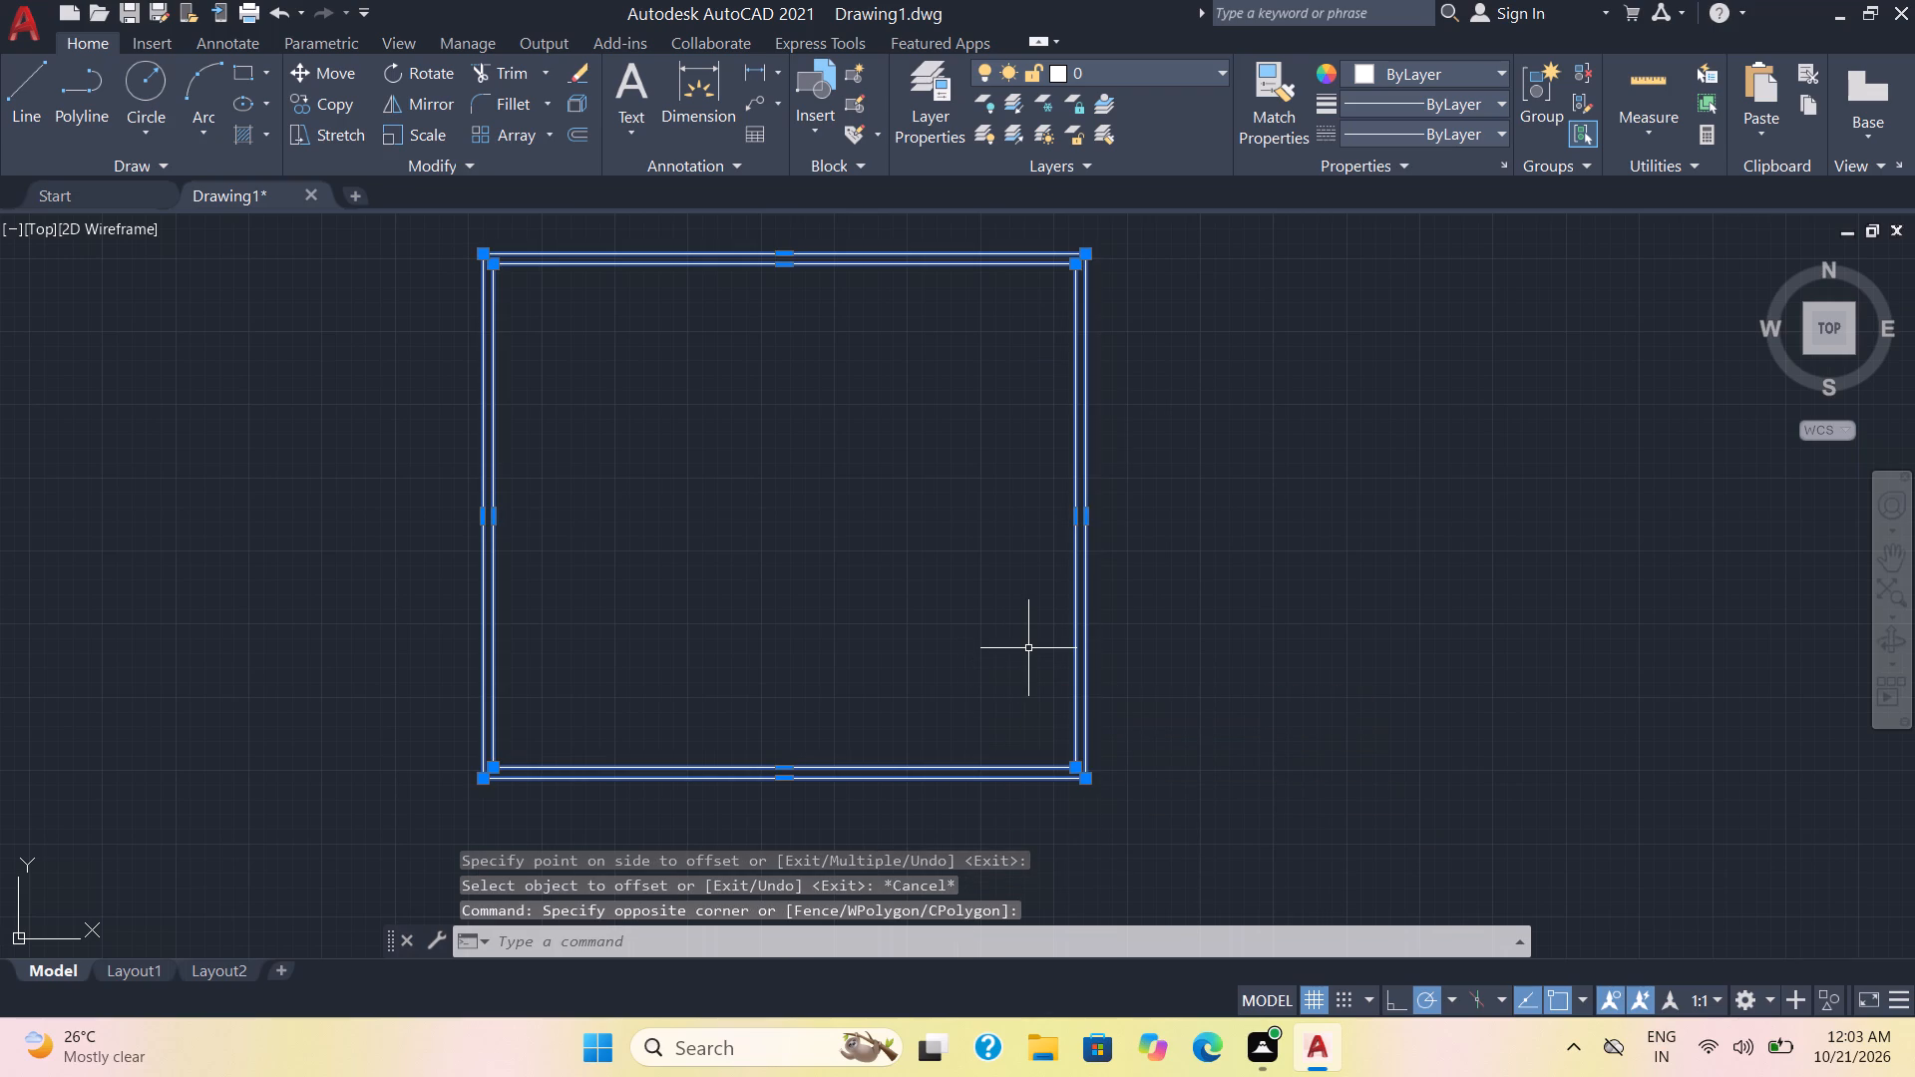
key("x")
key("Return")
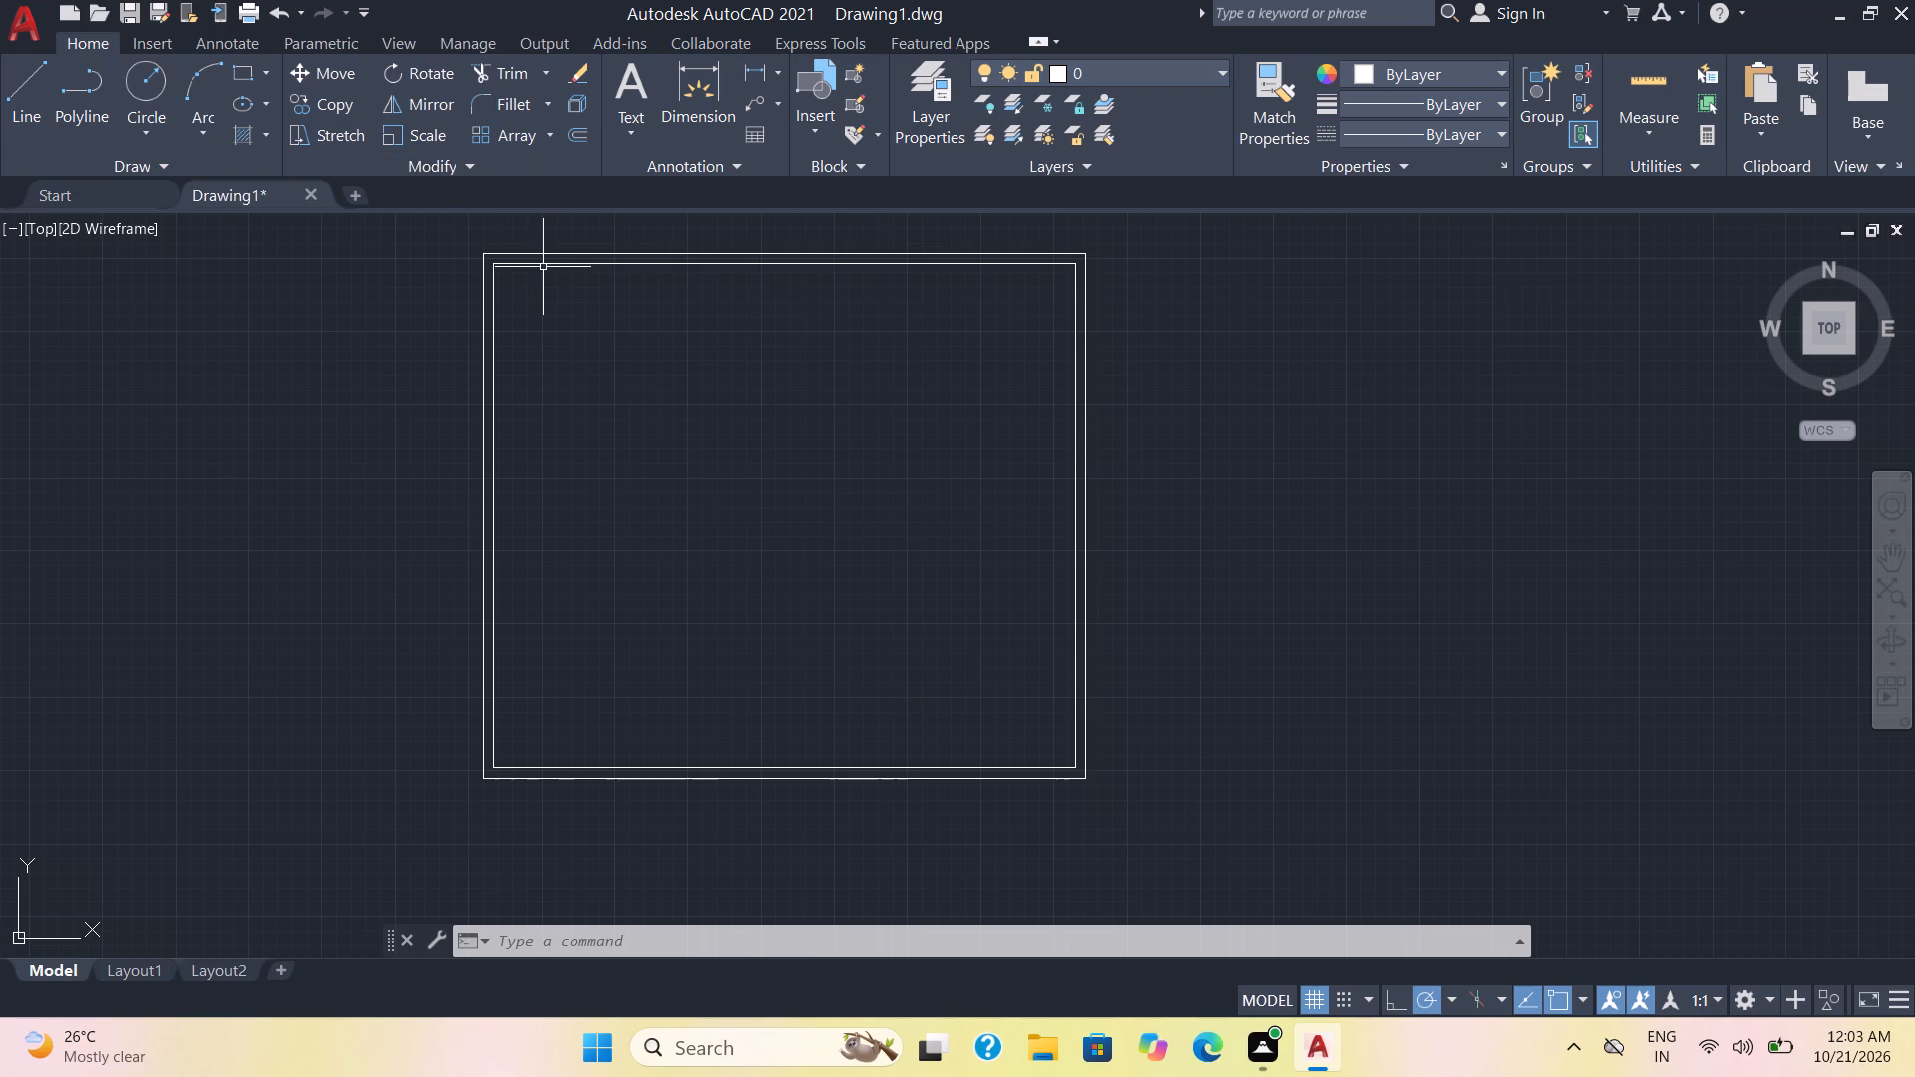
Offset the top inner wall line 13' downward, and offset the new line another 4" downward as a partition.
key("o")
key("Return")
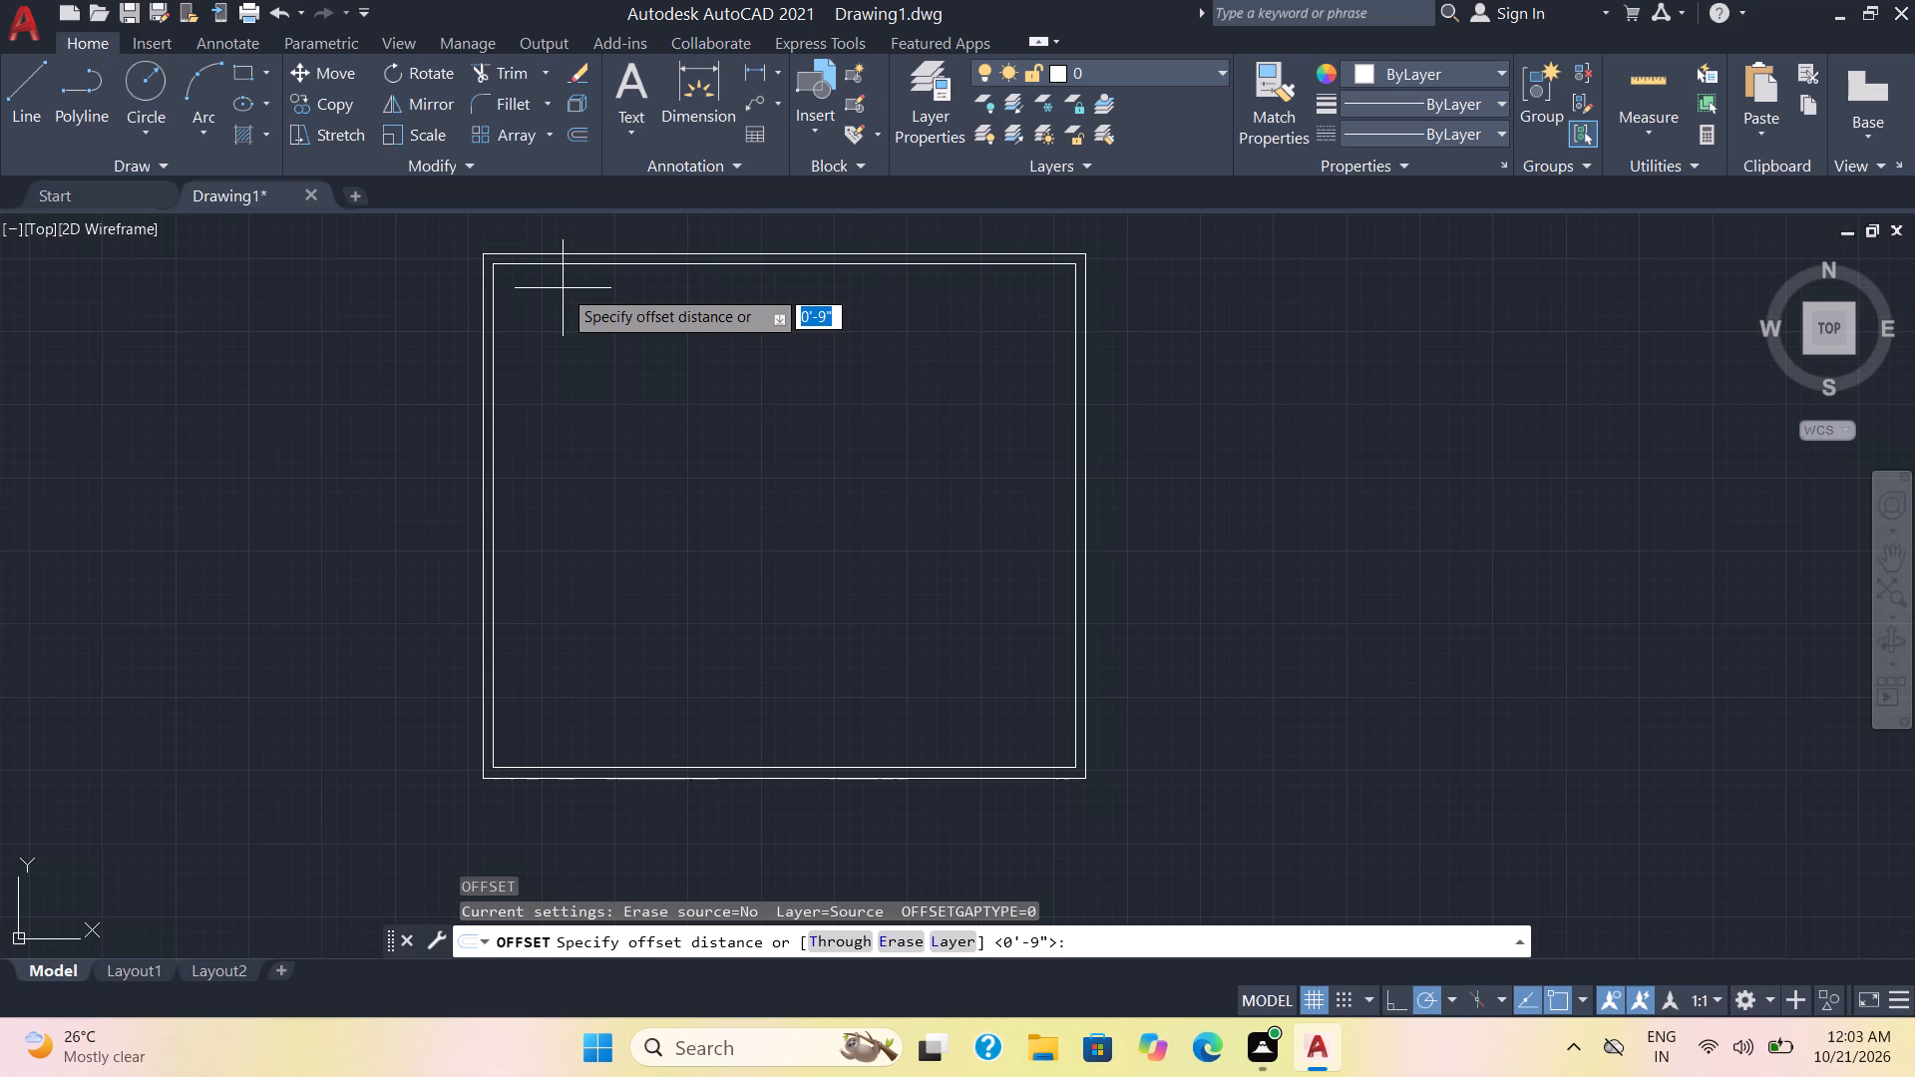
type("13'")
key("Return")
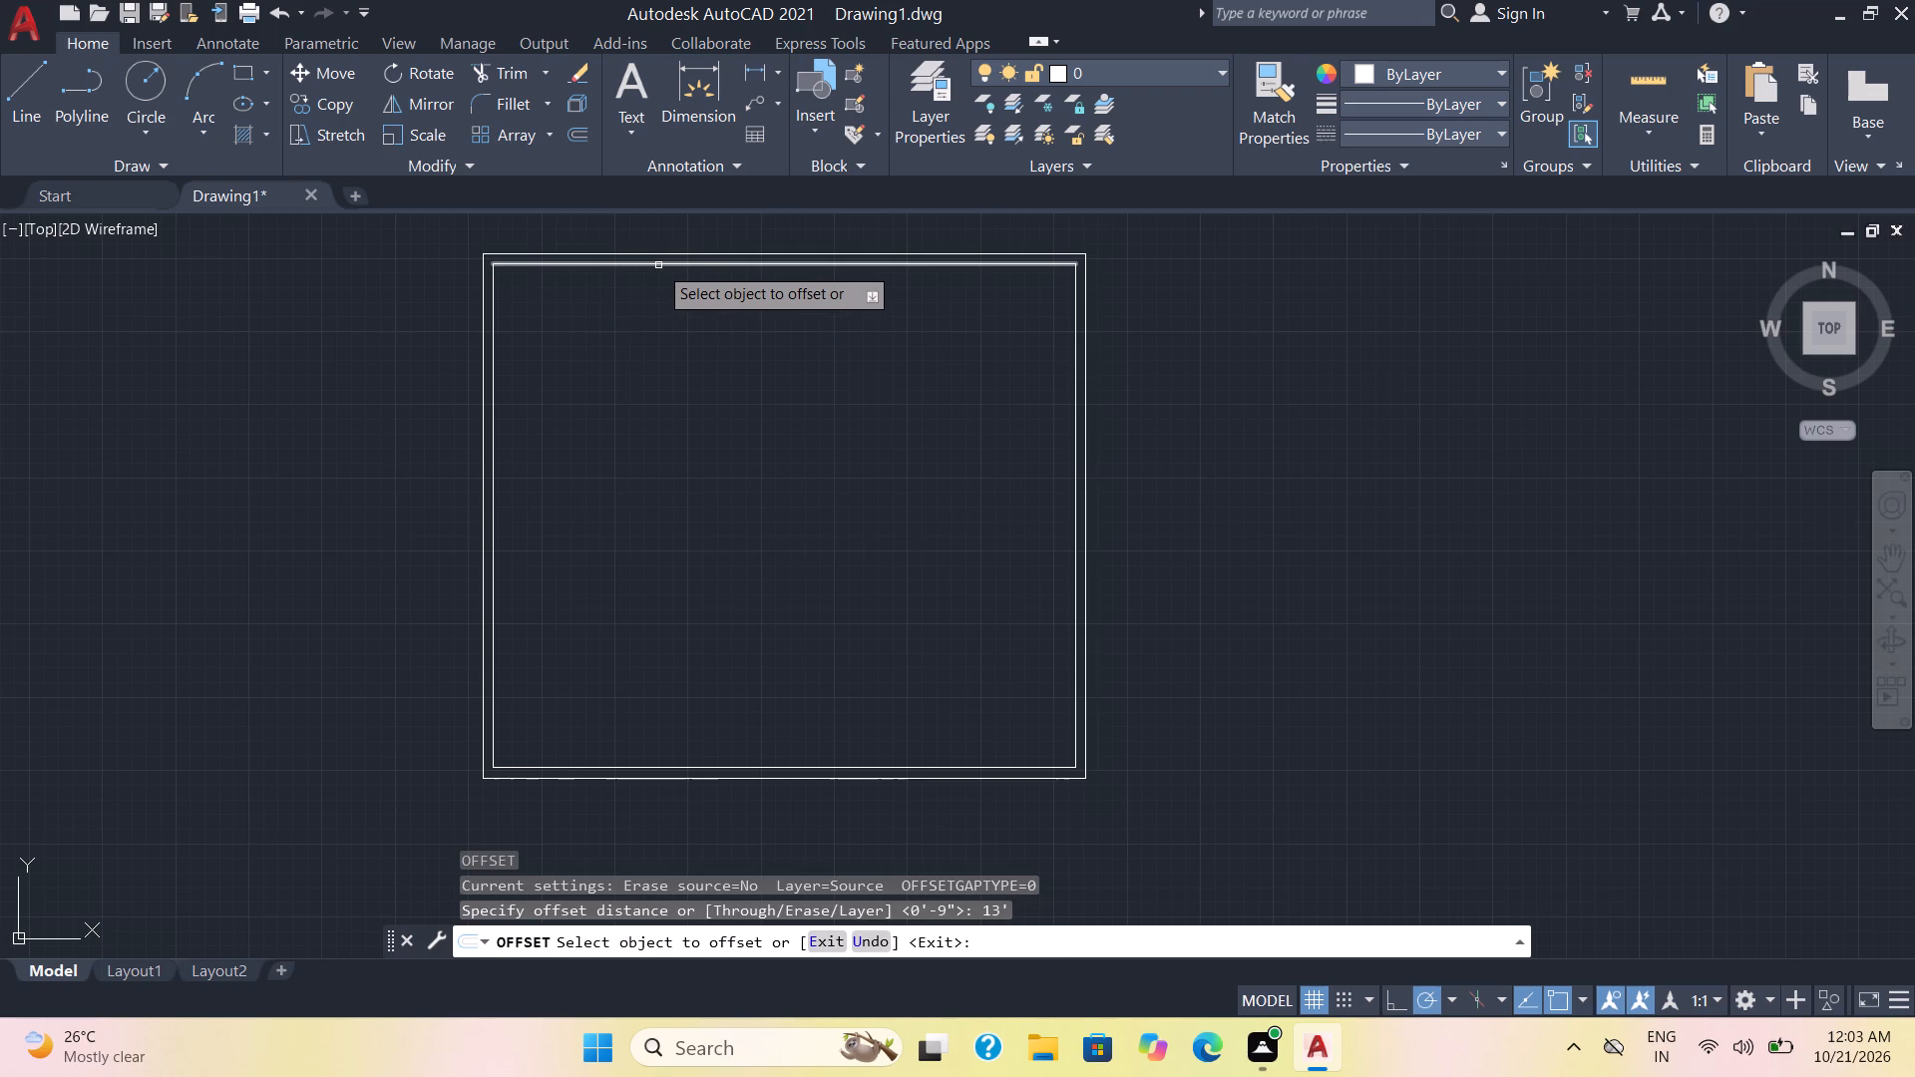
left_click(658, 265)
left_click(646, 366)
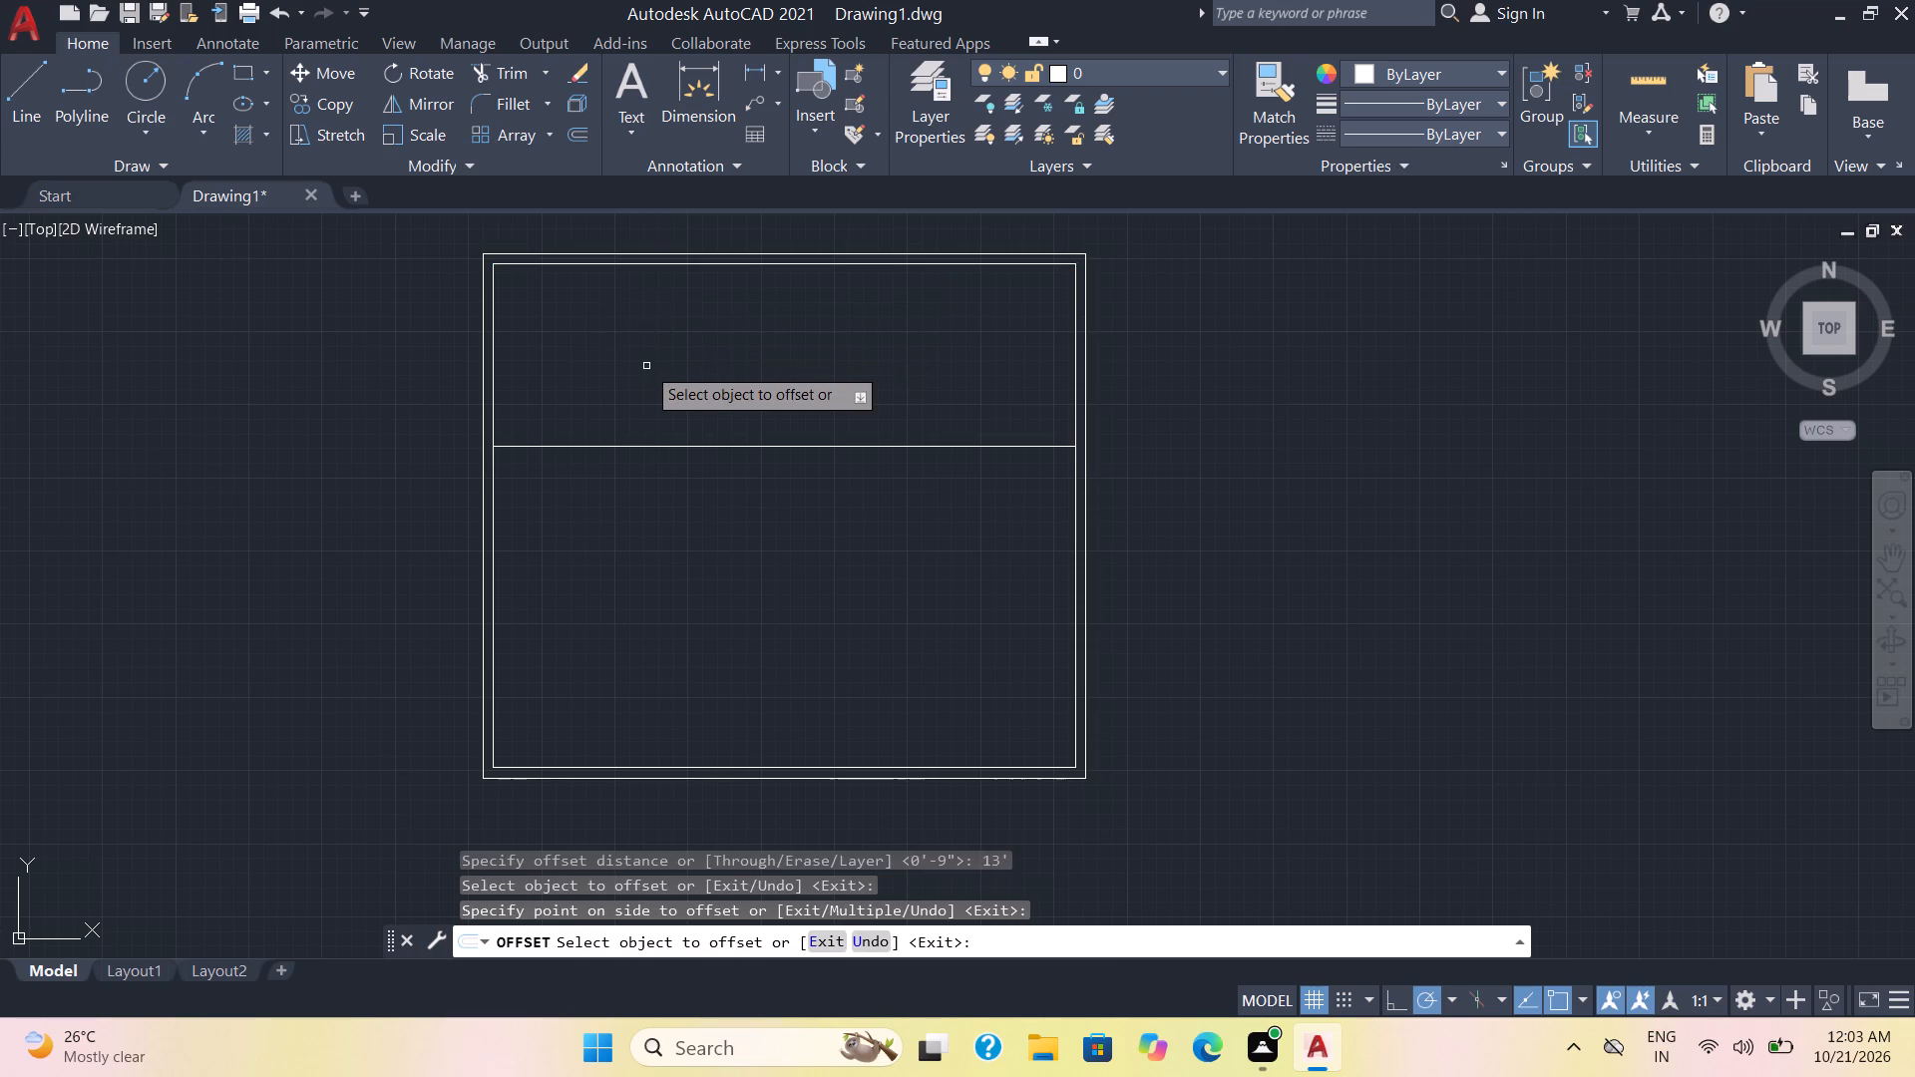
left_click(672, 446)
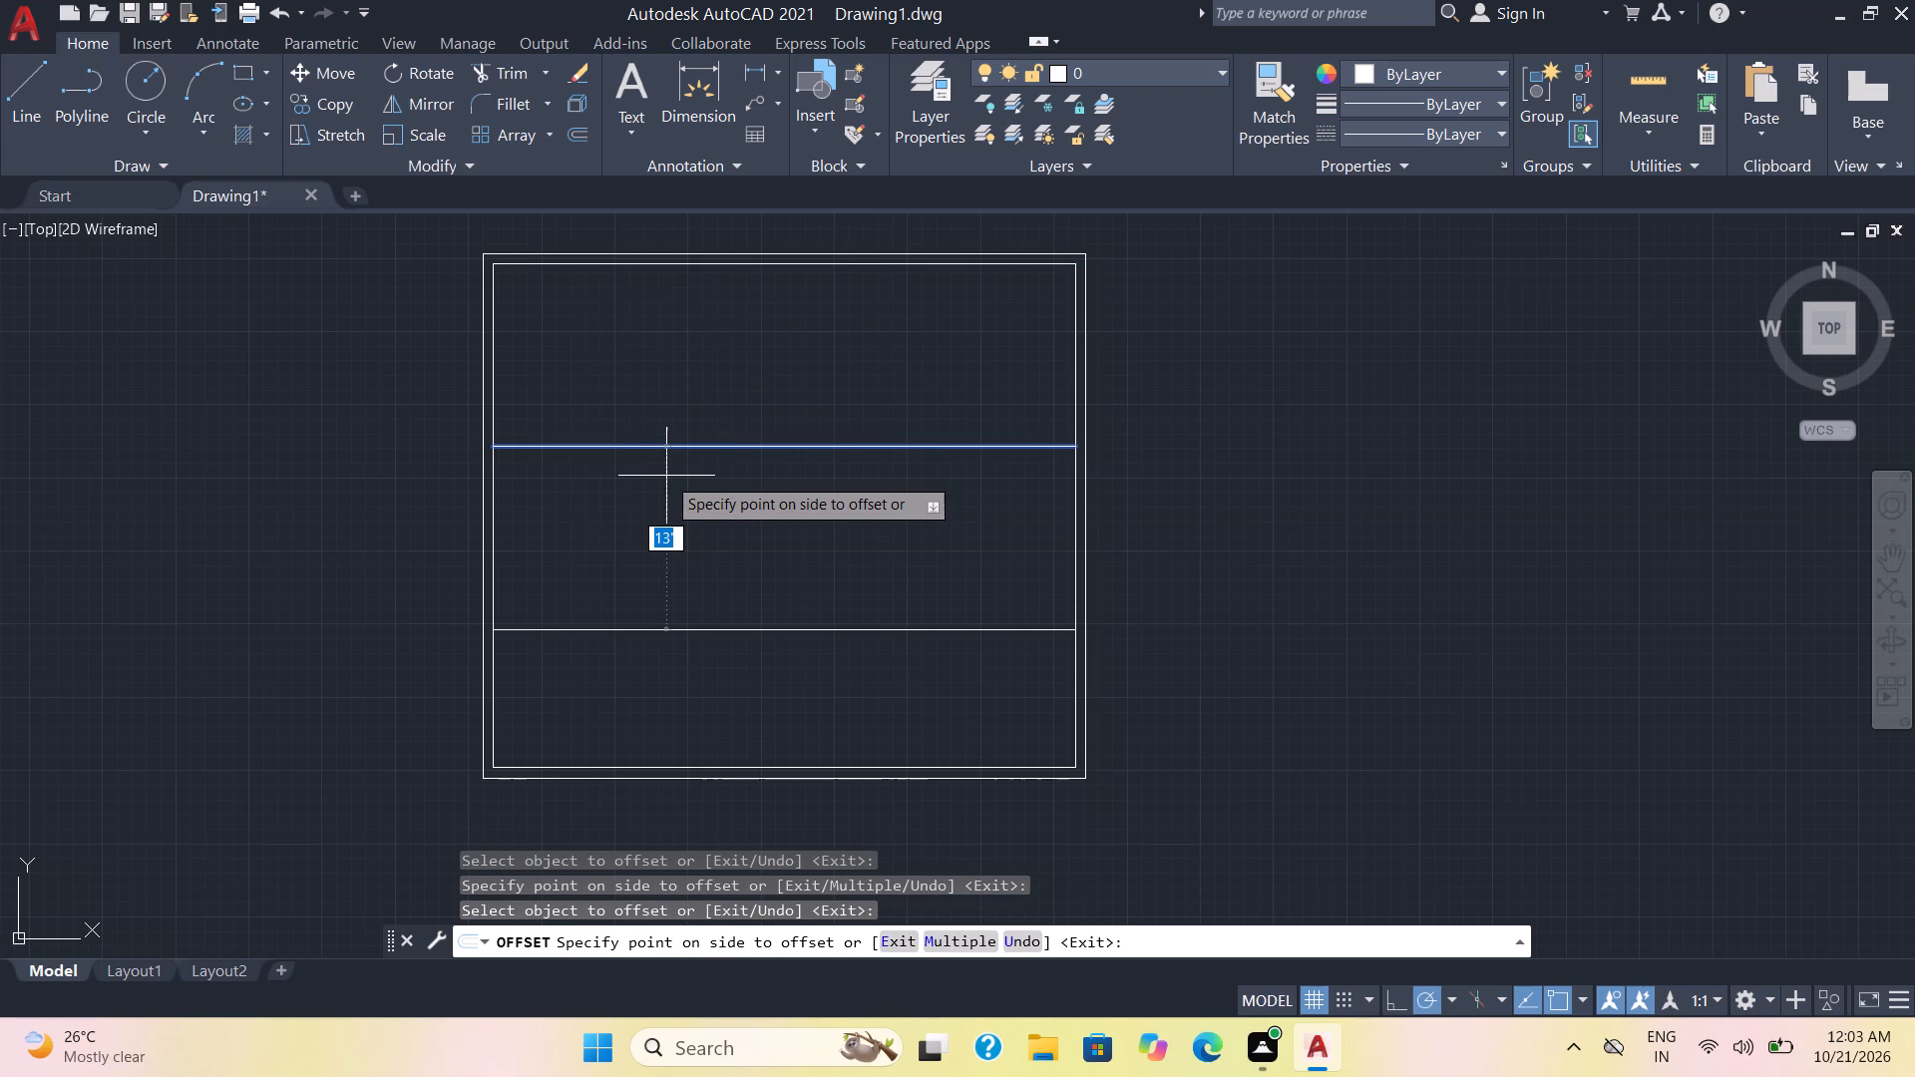
key("4")
key("Return")
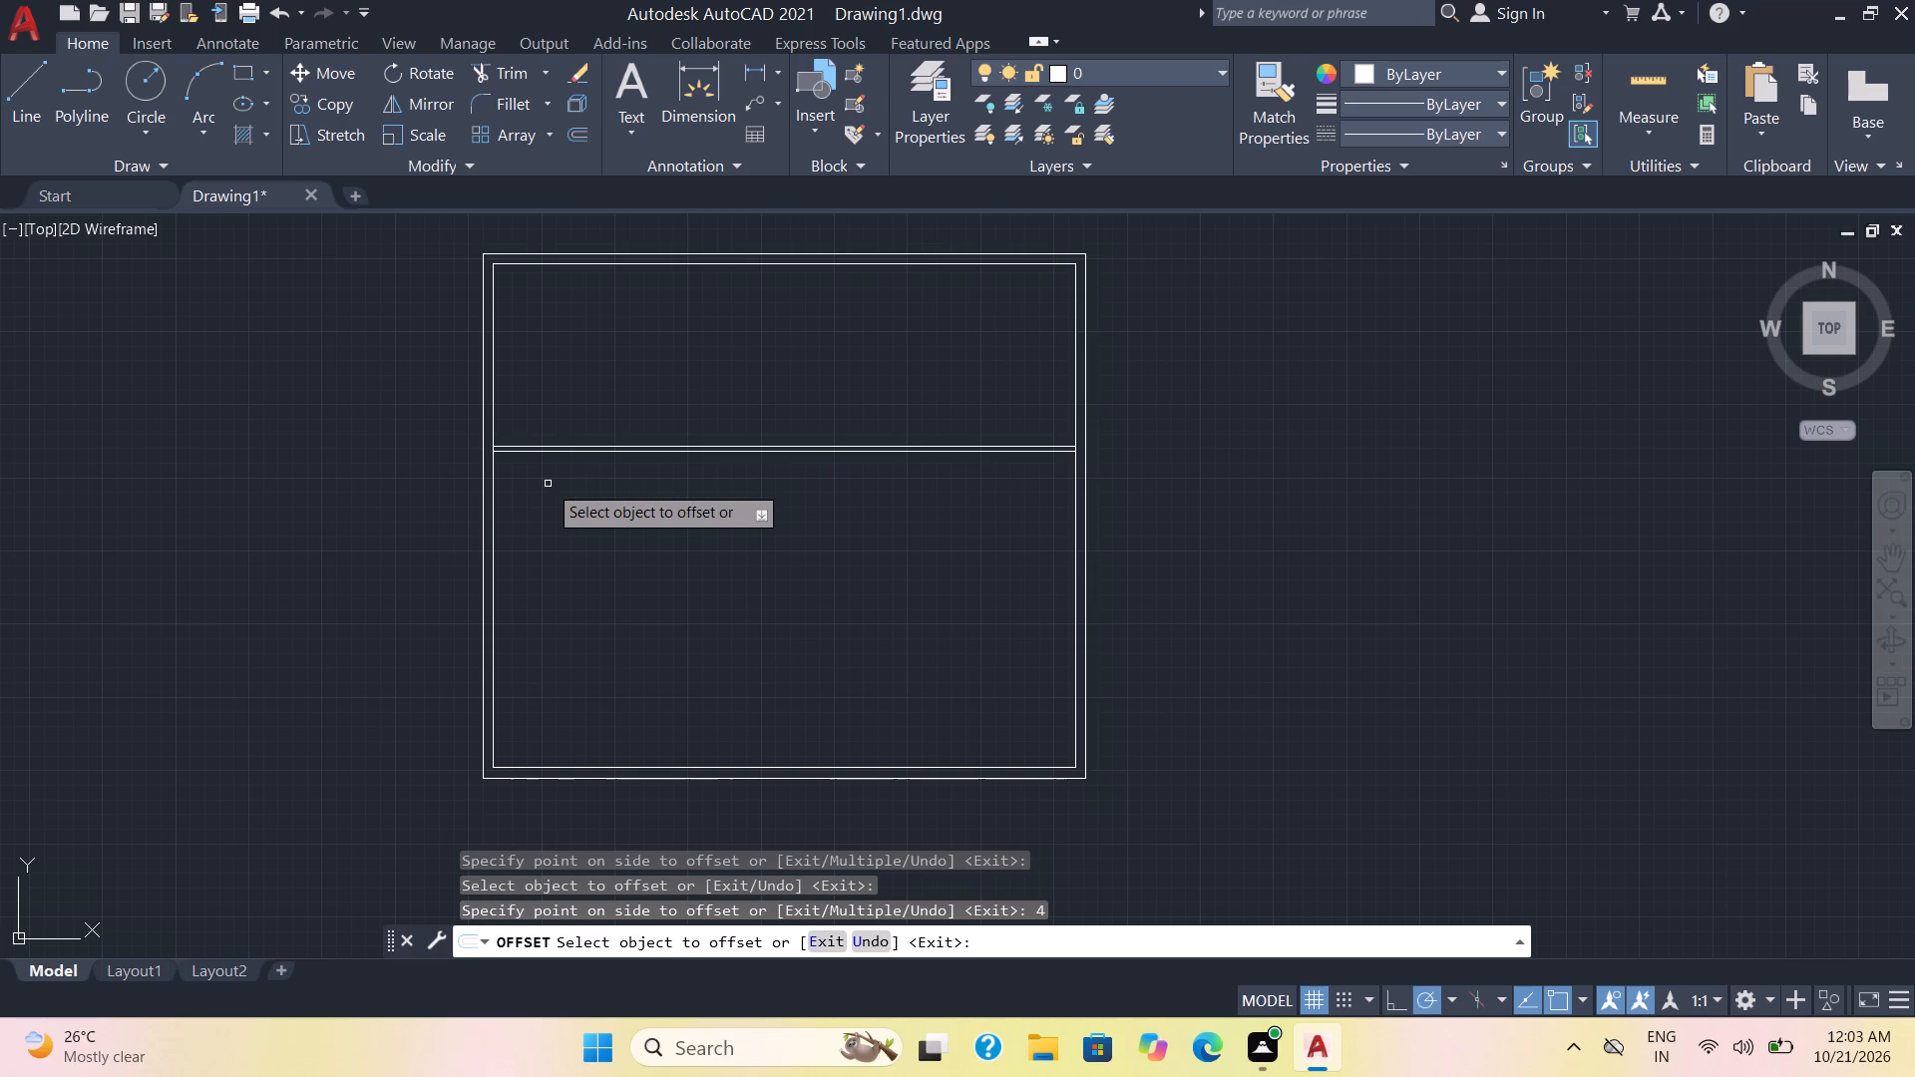
Offset the left inner wall line 13' to the right, and offset the resulting line another 4" to the right.
left_click(494, 514)
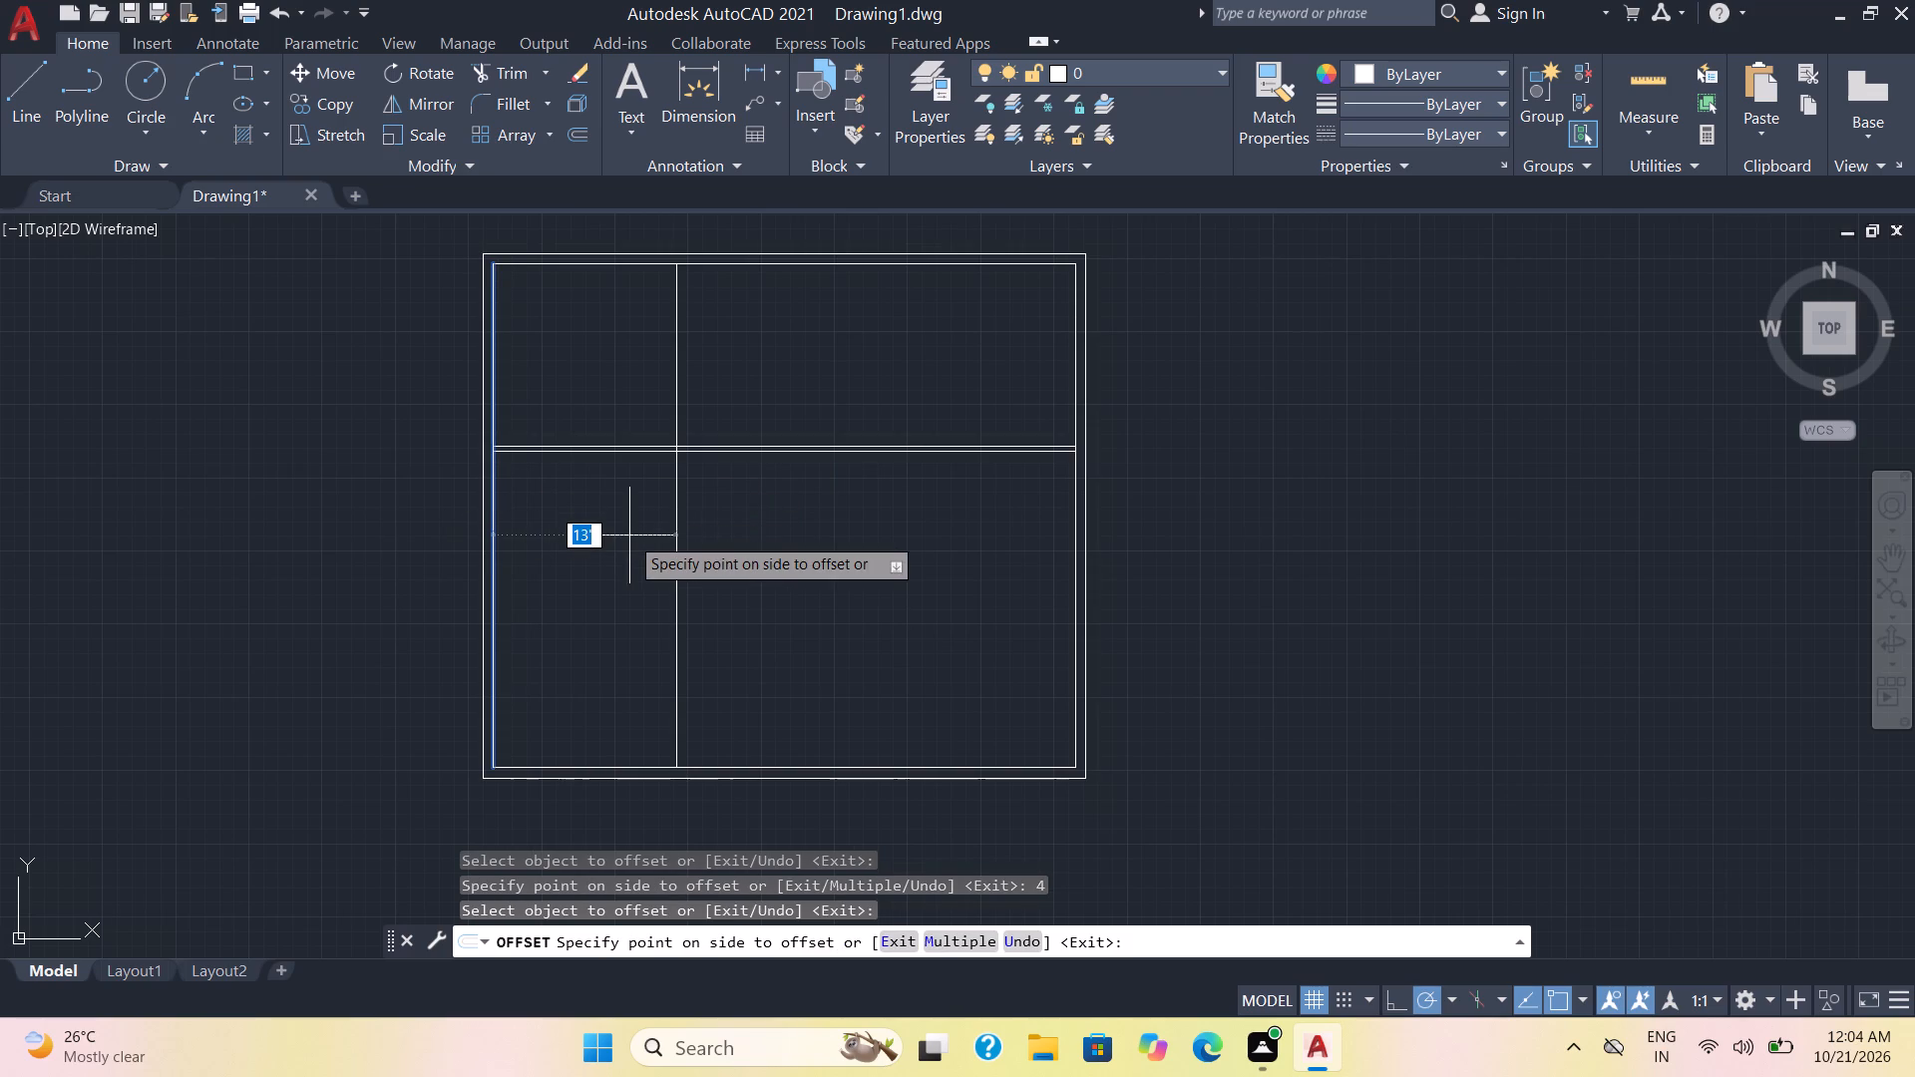
left_click(581, 506)
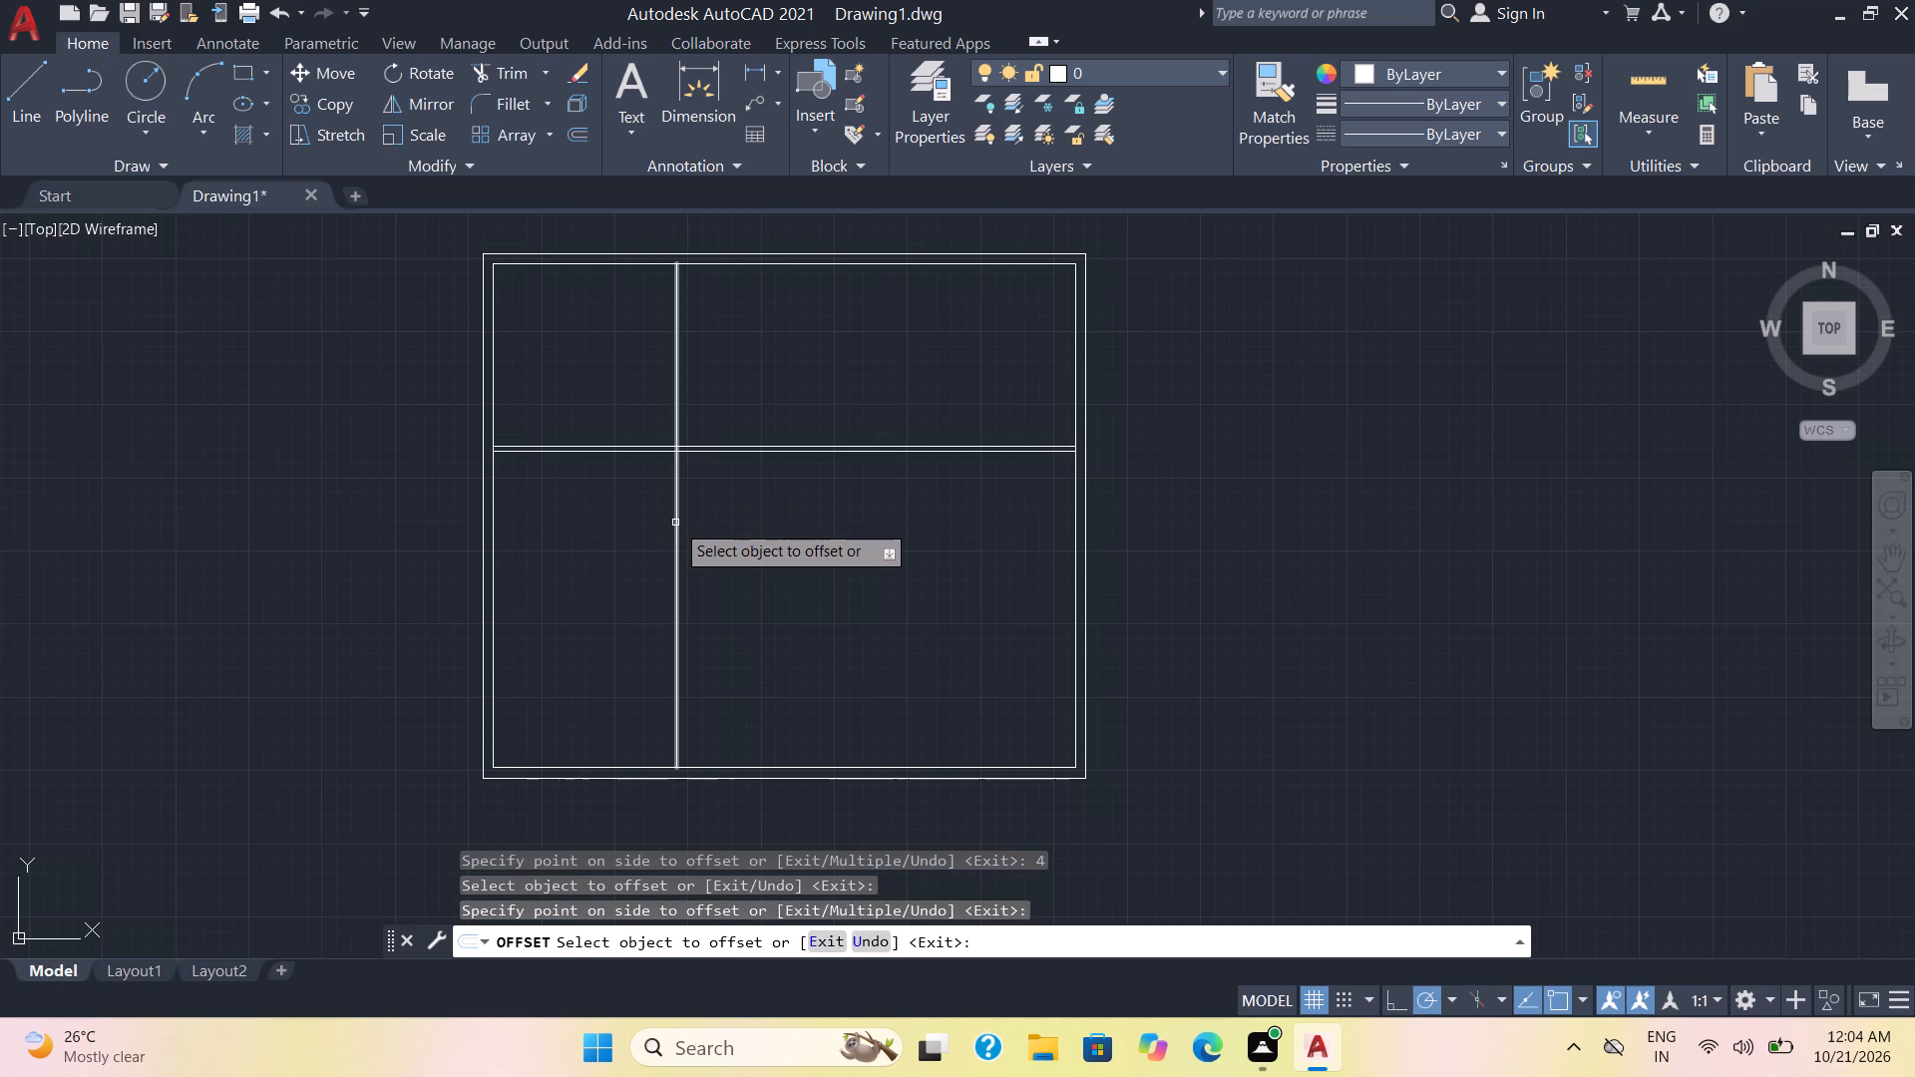
left_click(675, 523)
key("4")
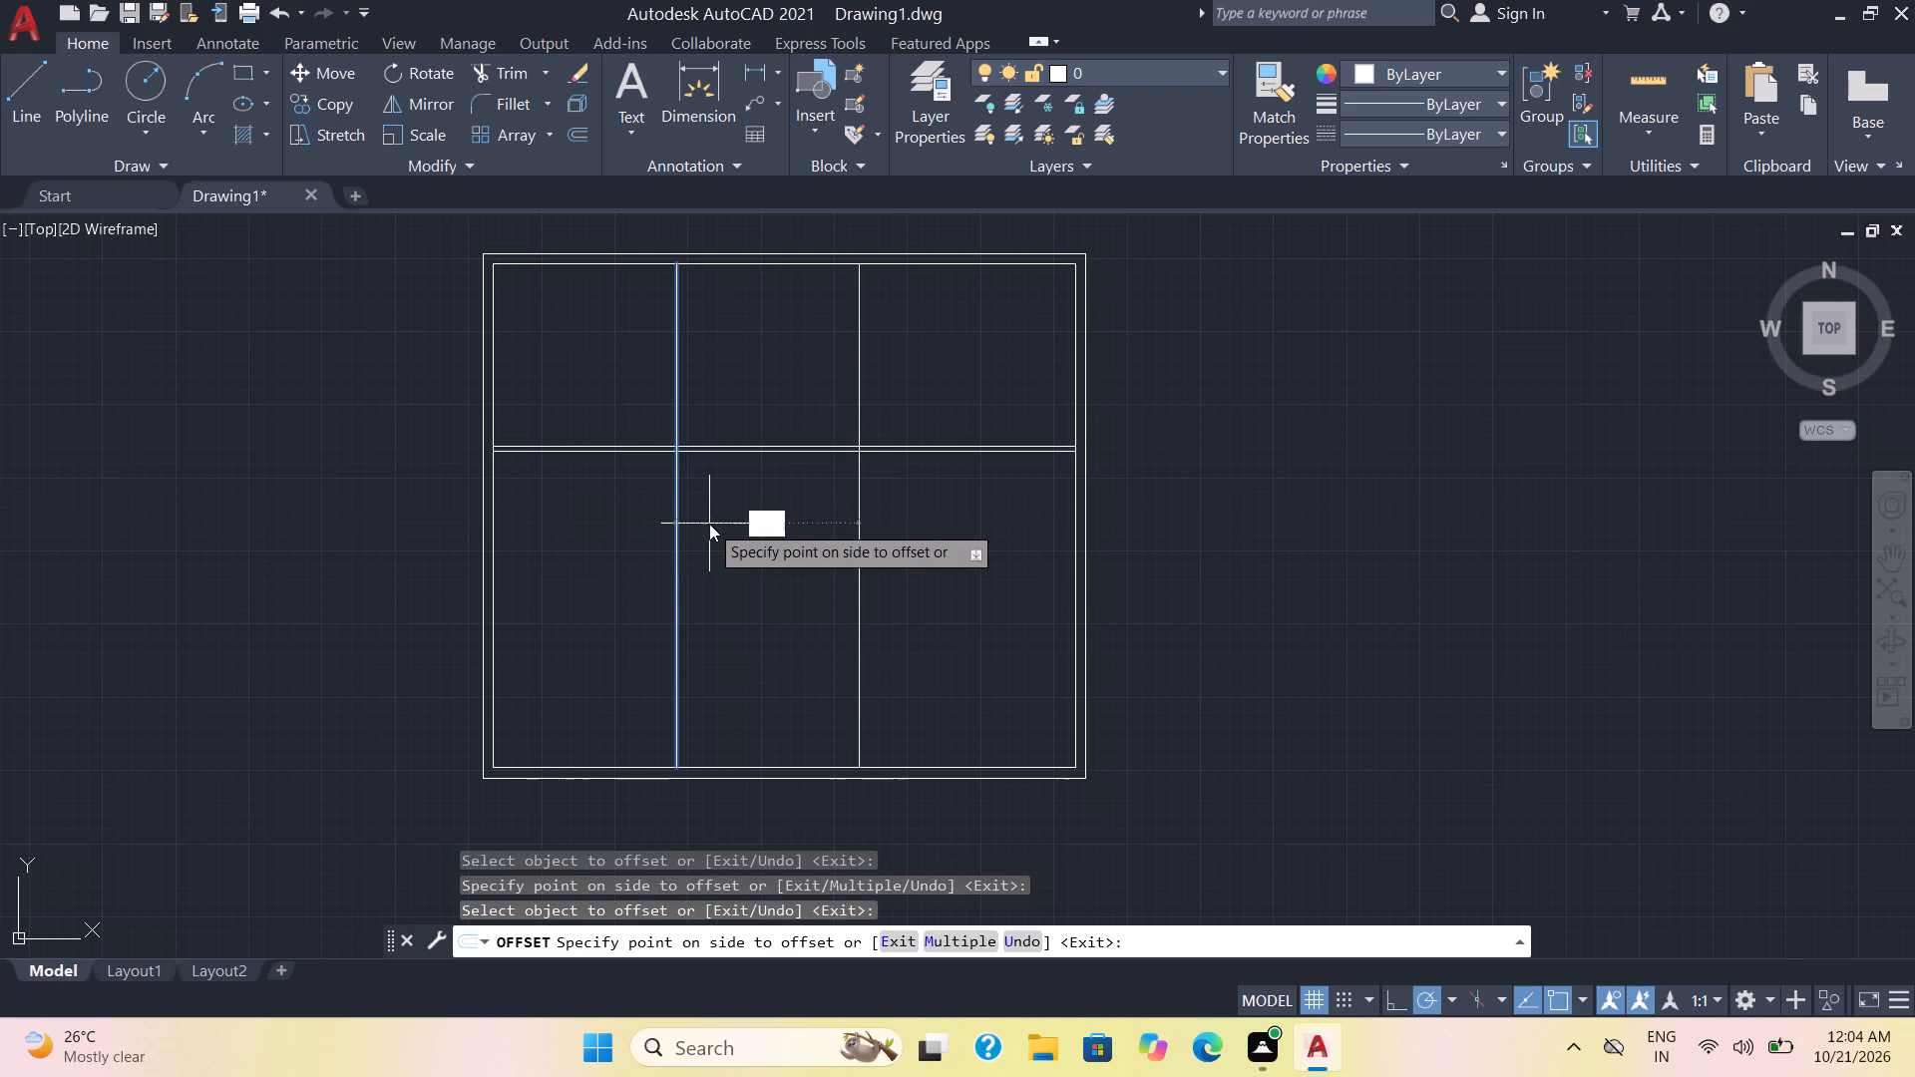
key("Return")
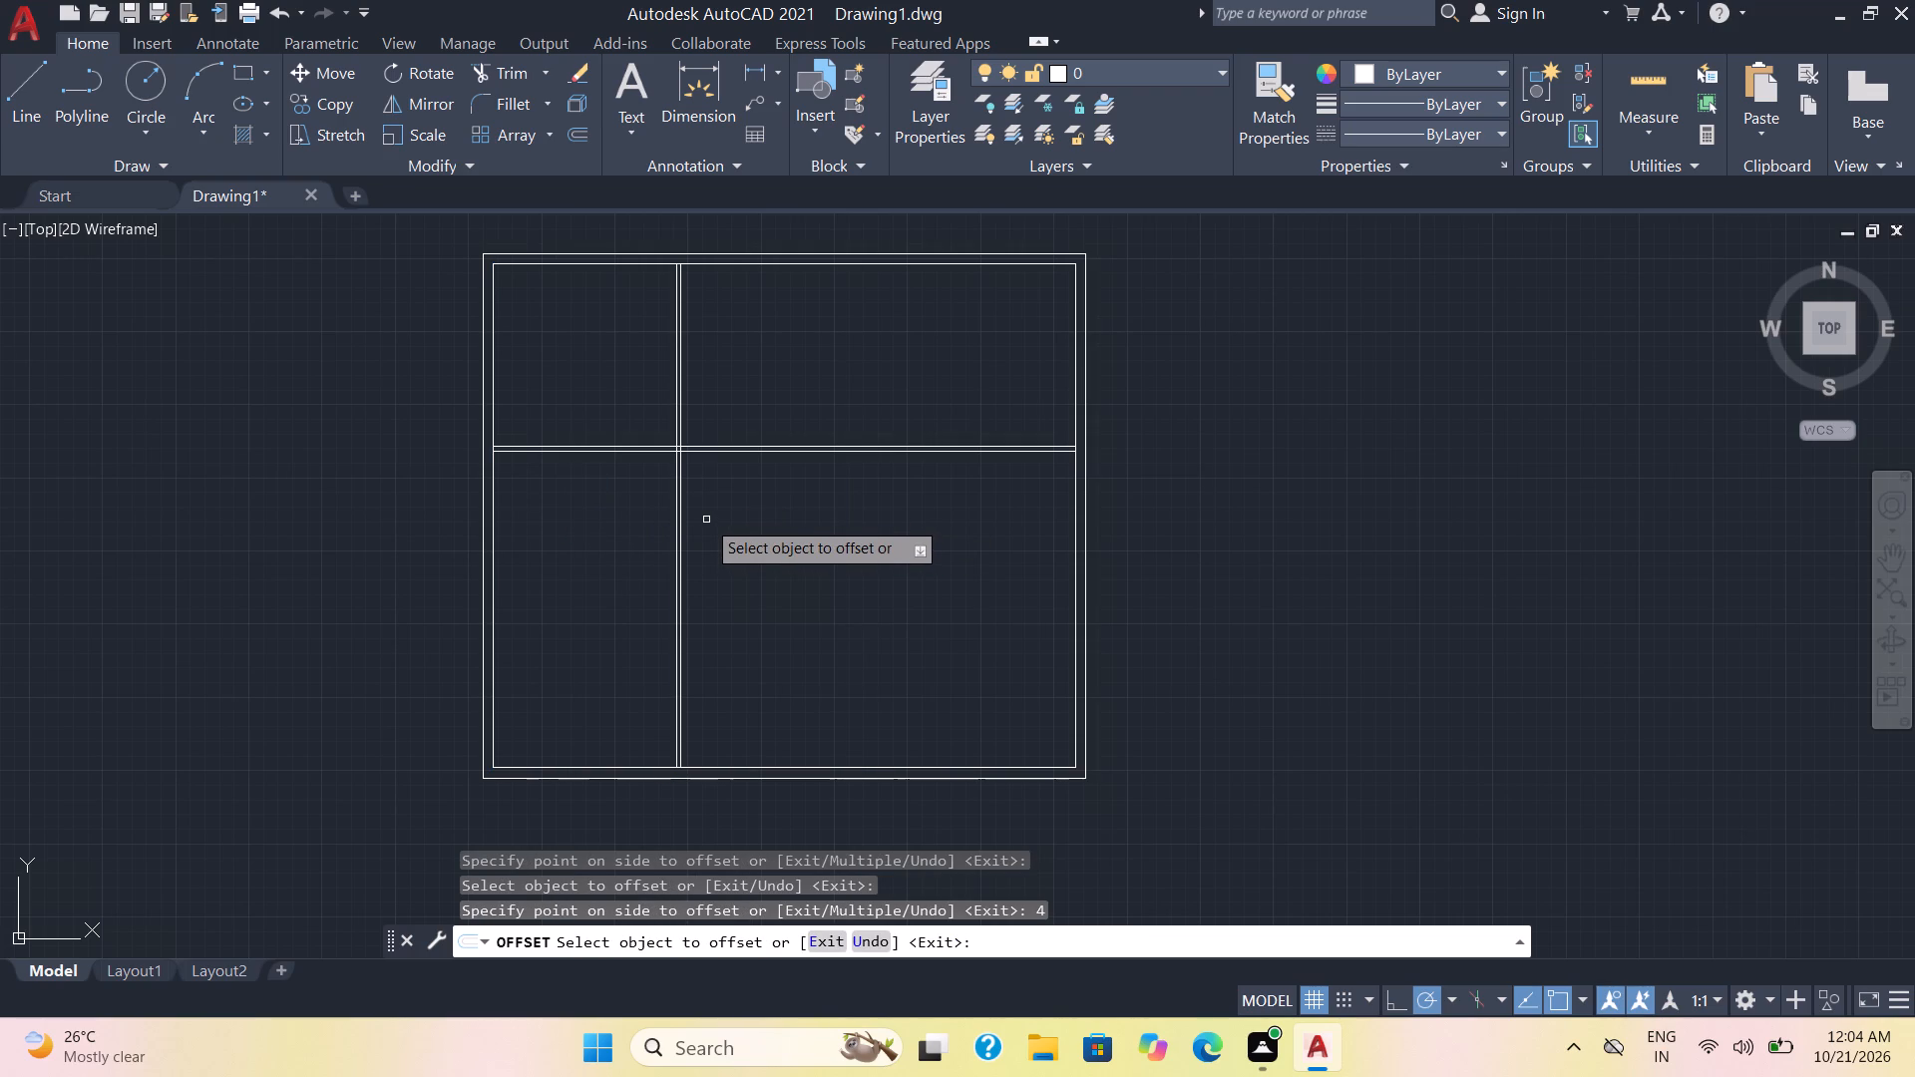
Offset the left inner wall line 14' to the right, and offset that new line another 4" to the right.
left_click(491, 673)
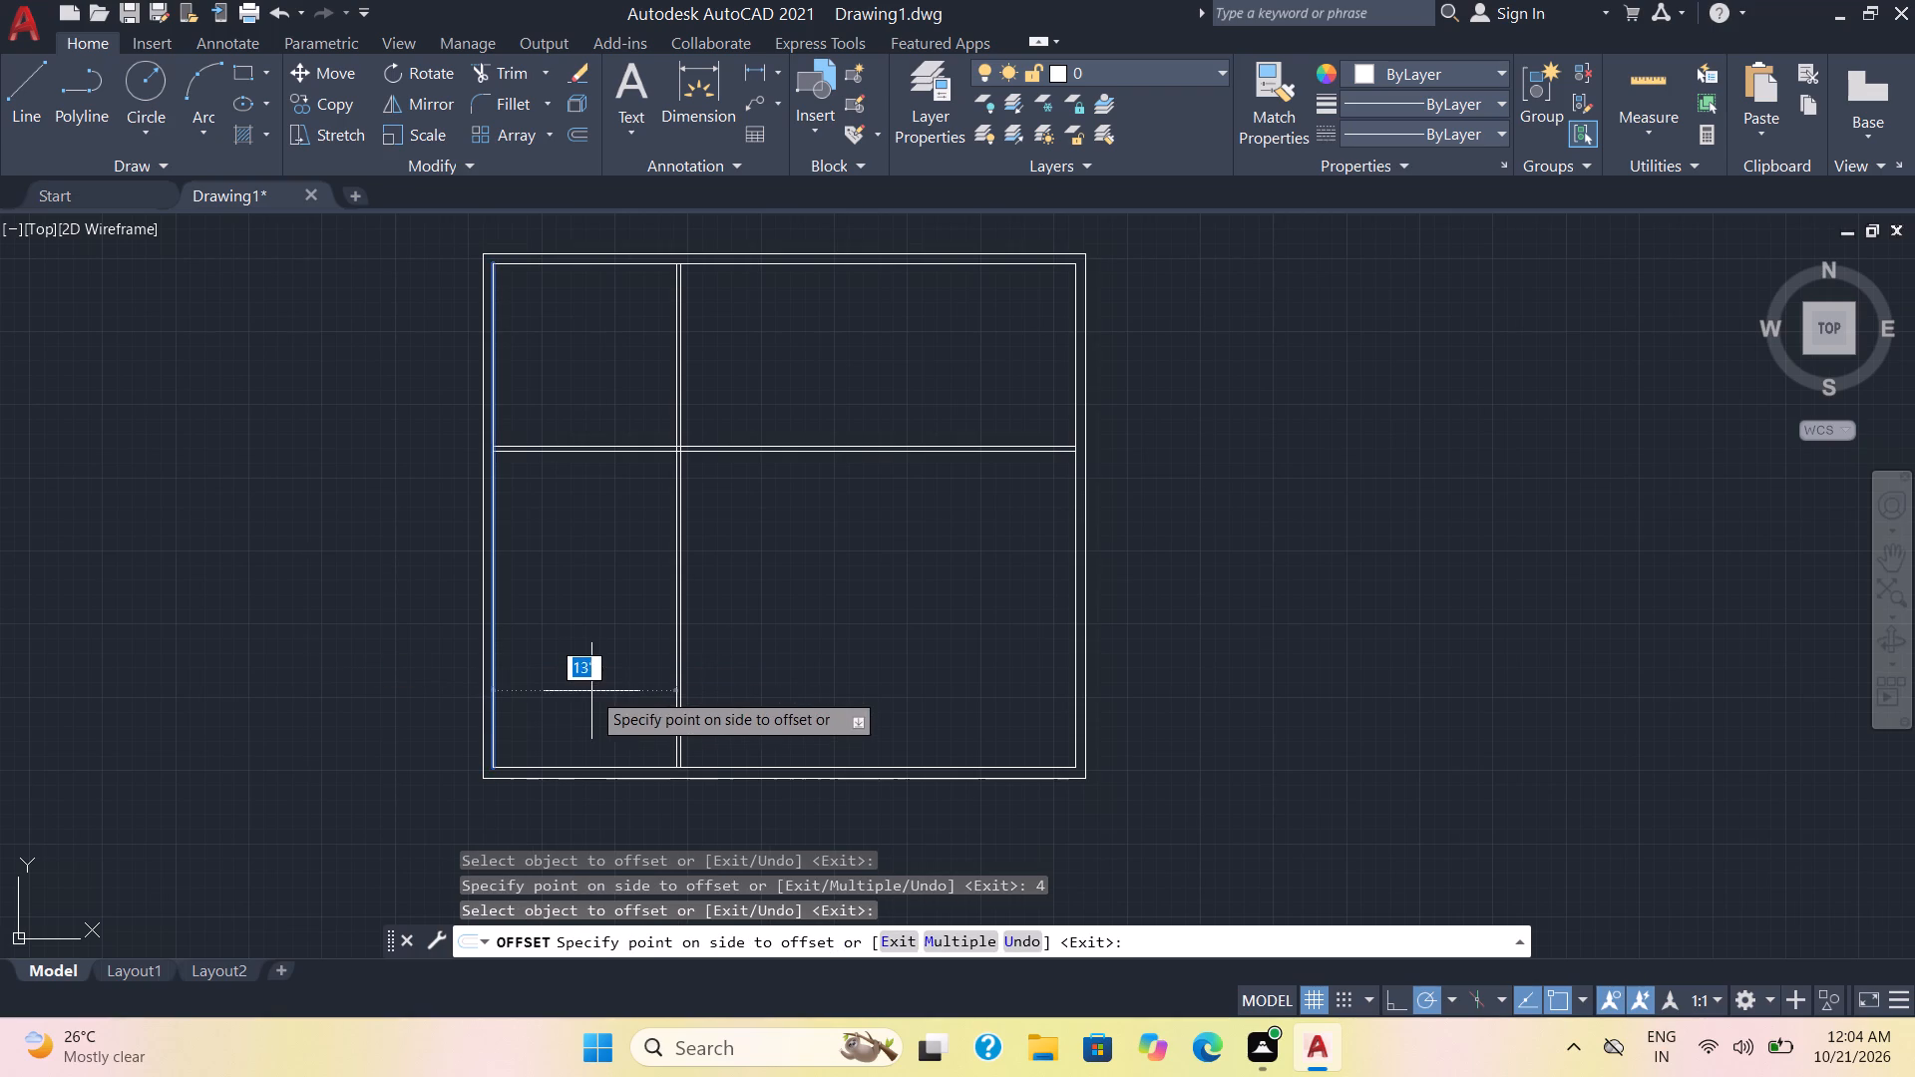
type("14'")
key("Return")
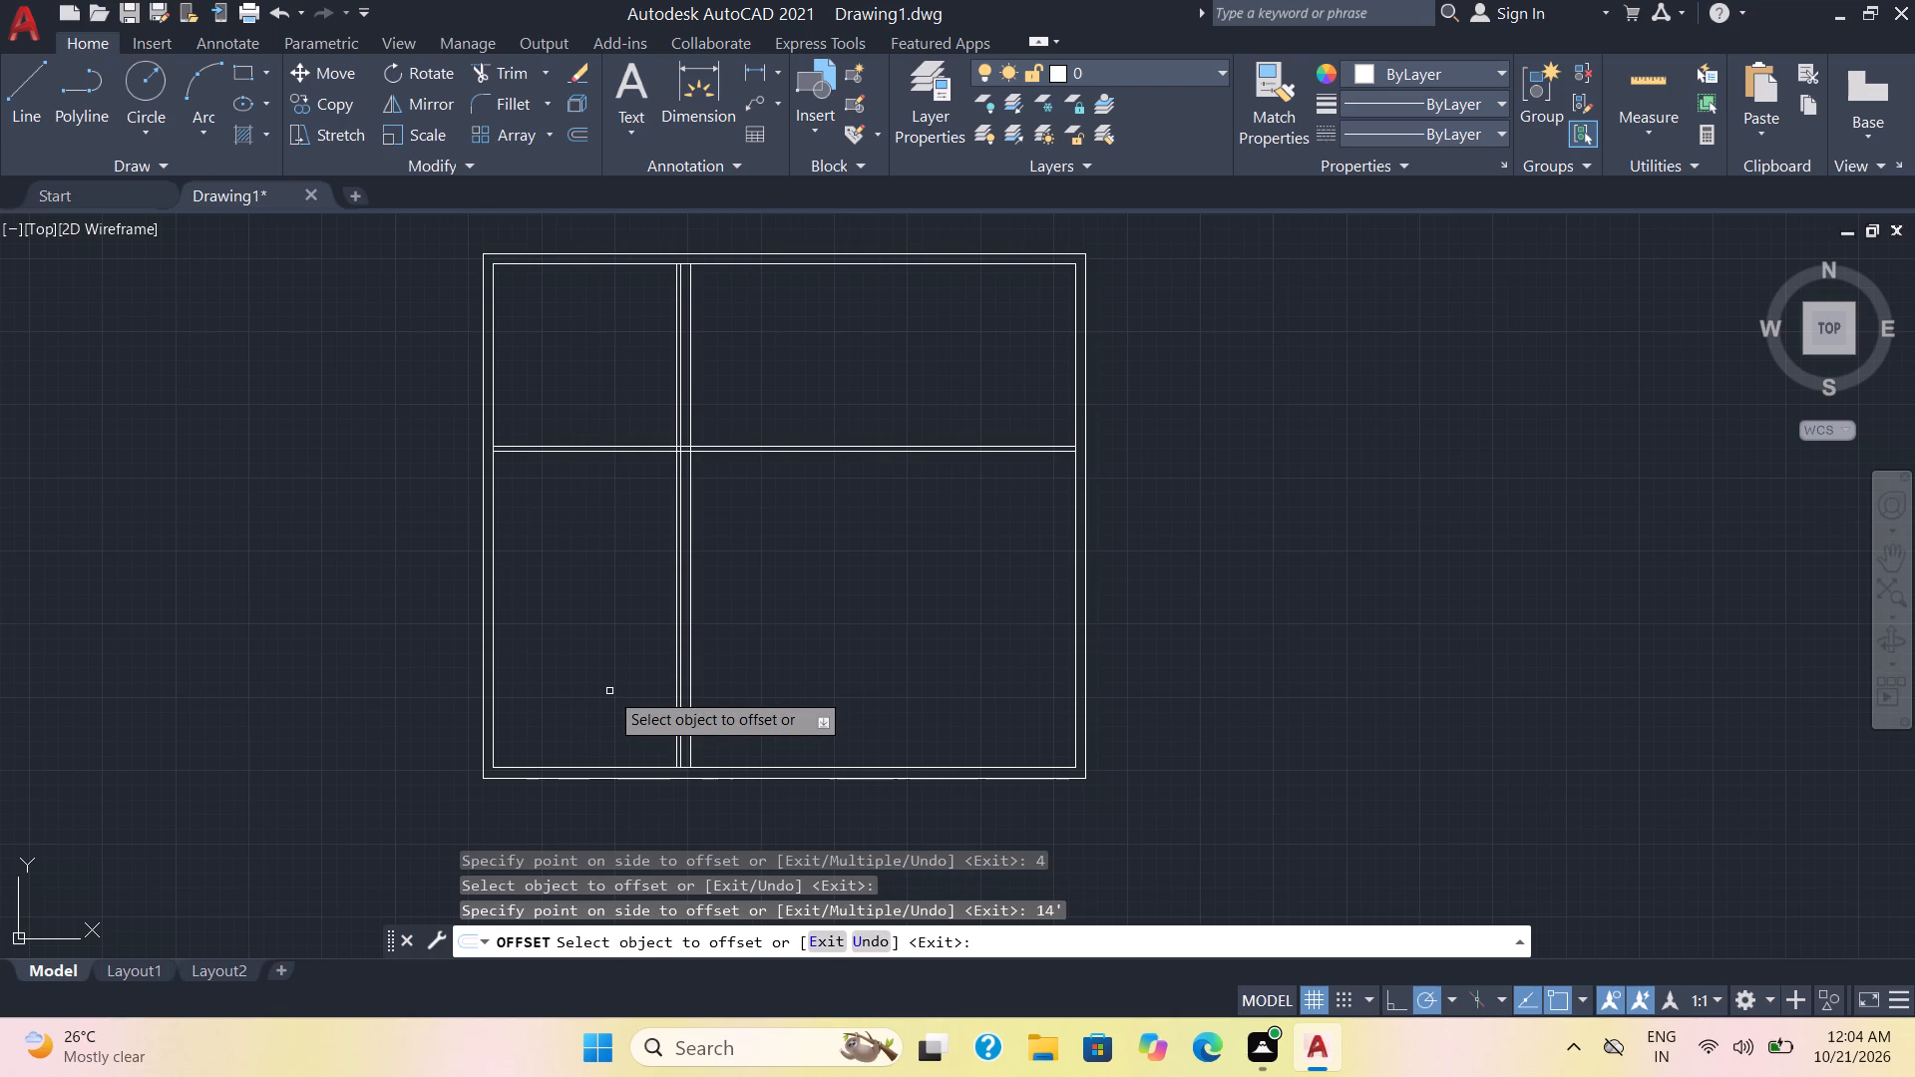
left_click(691, 748)
key("4")
key("Return")
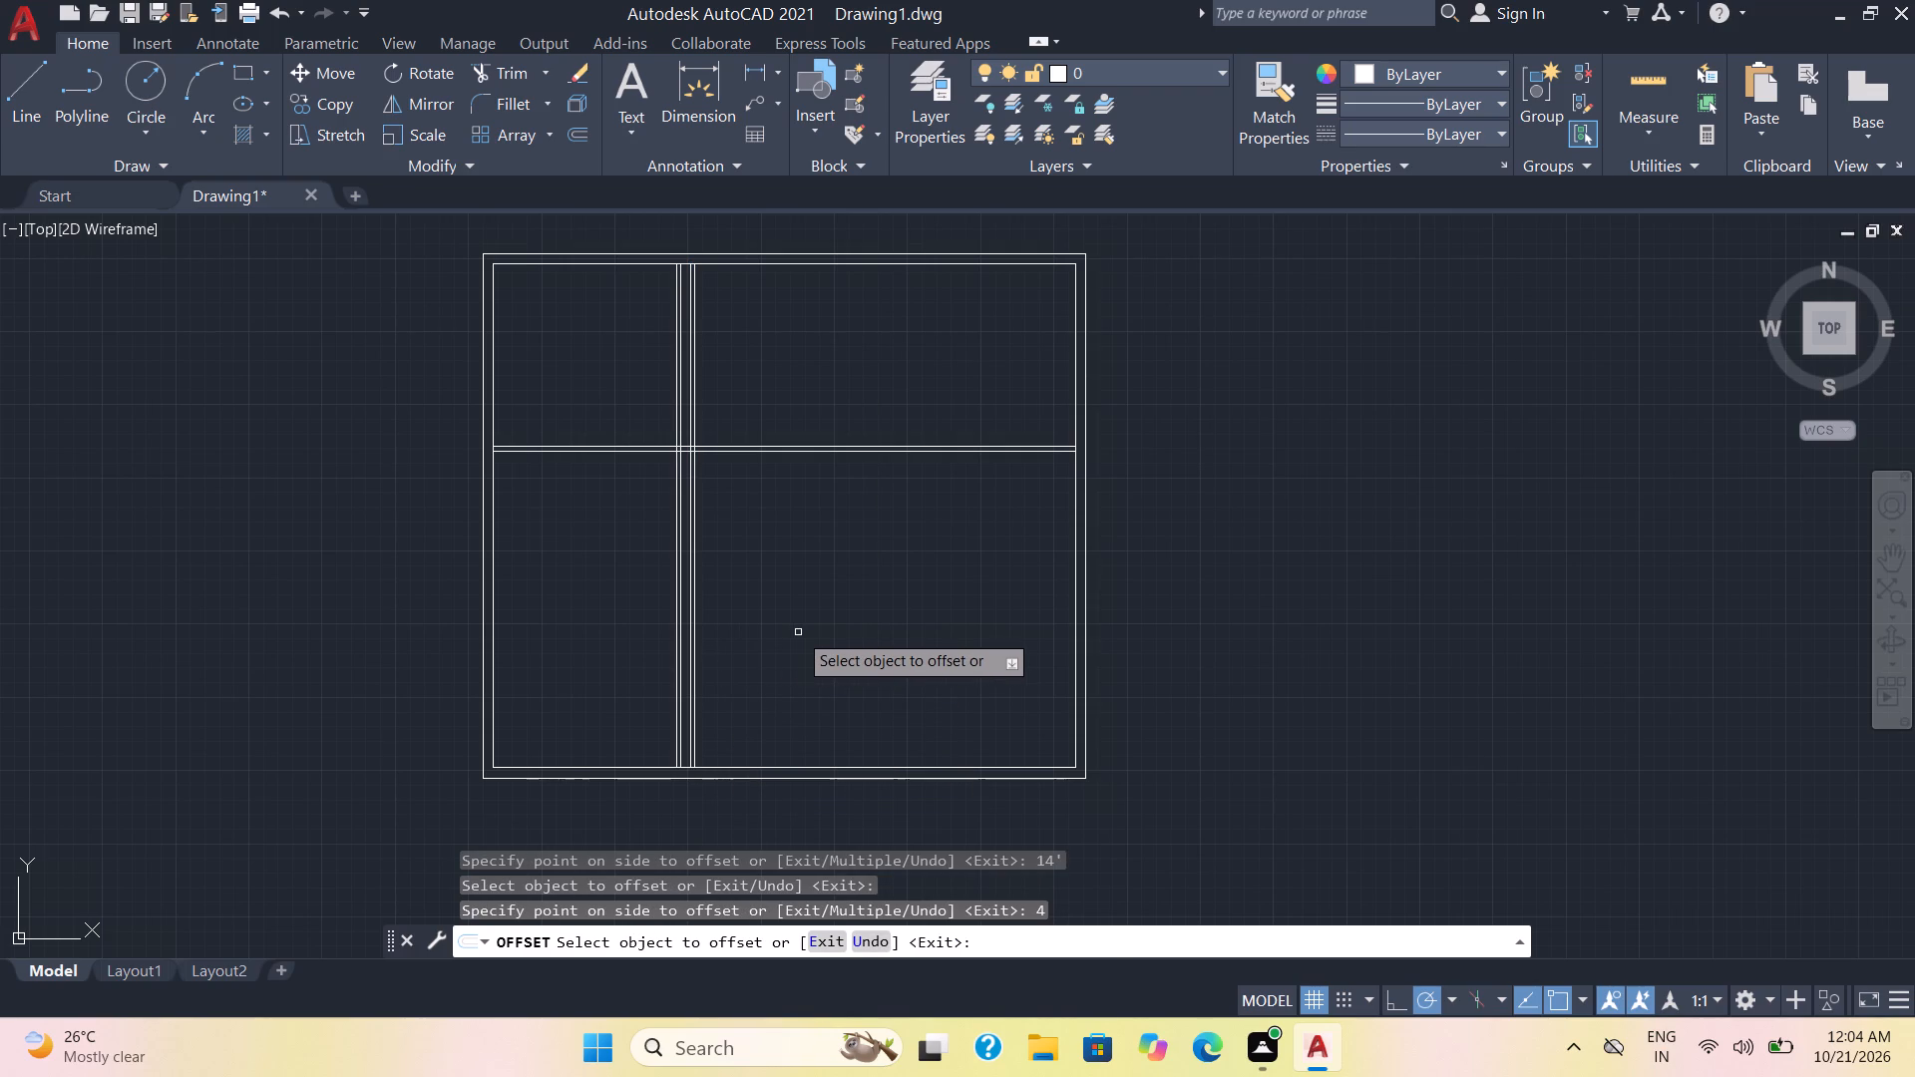
Offset the right inner wall line 14' to the left, and offset the resulting line another 4" to the left.
left_click(1074, 728)
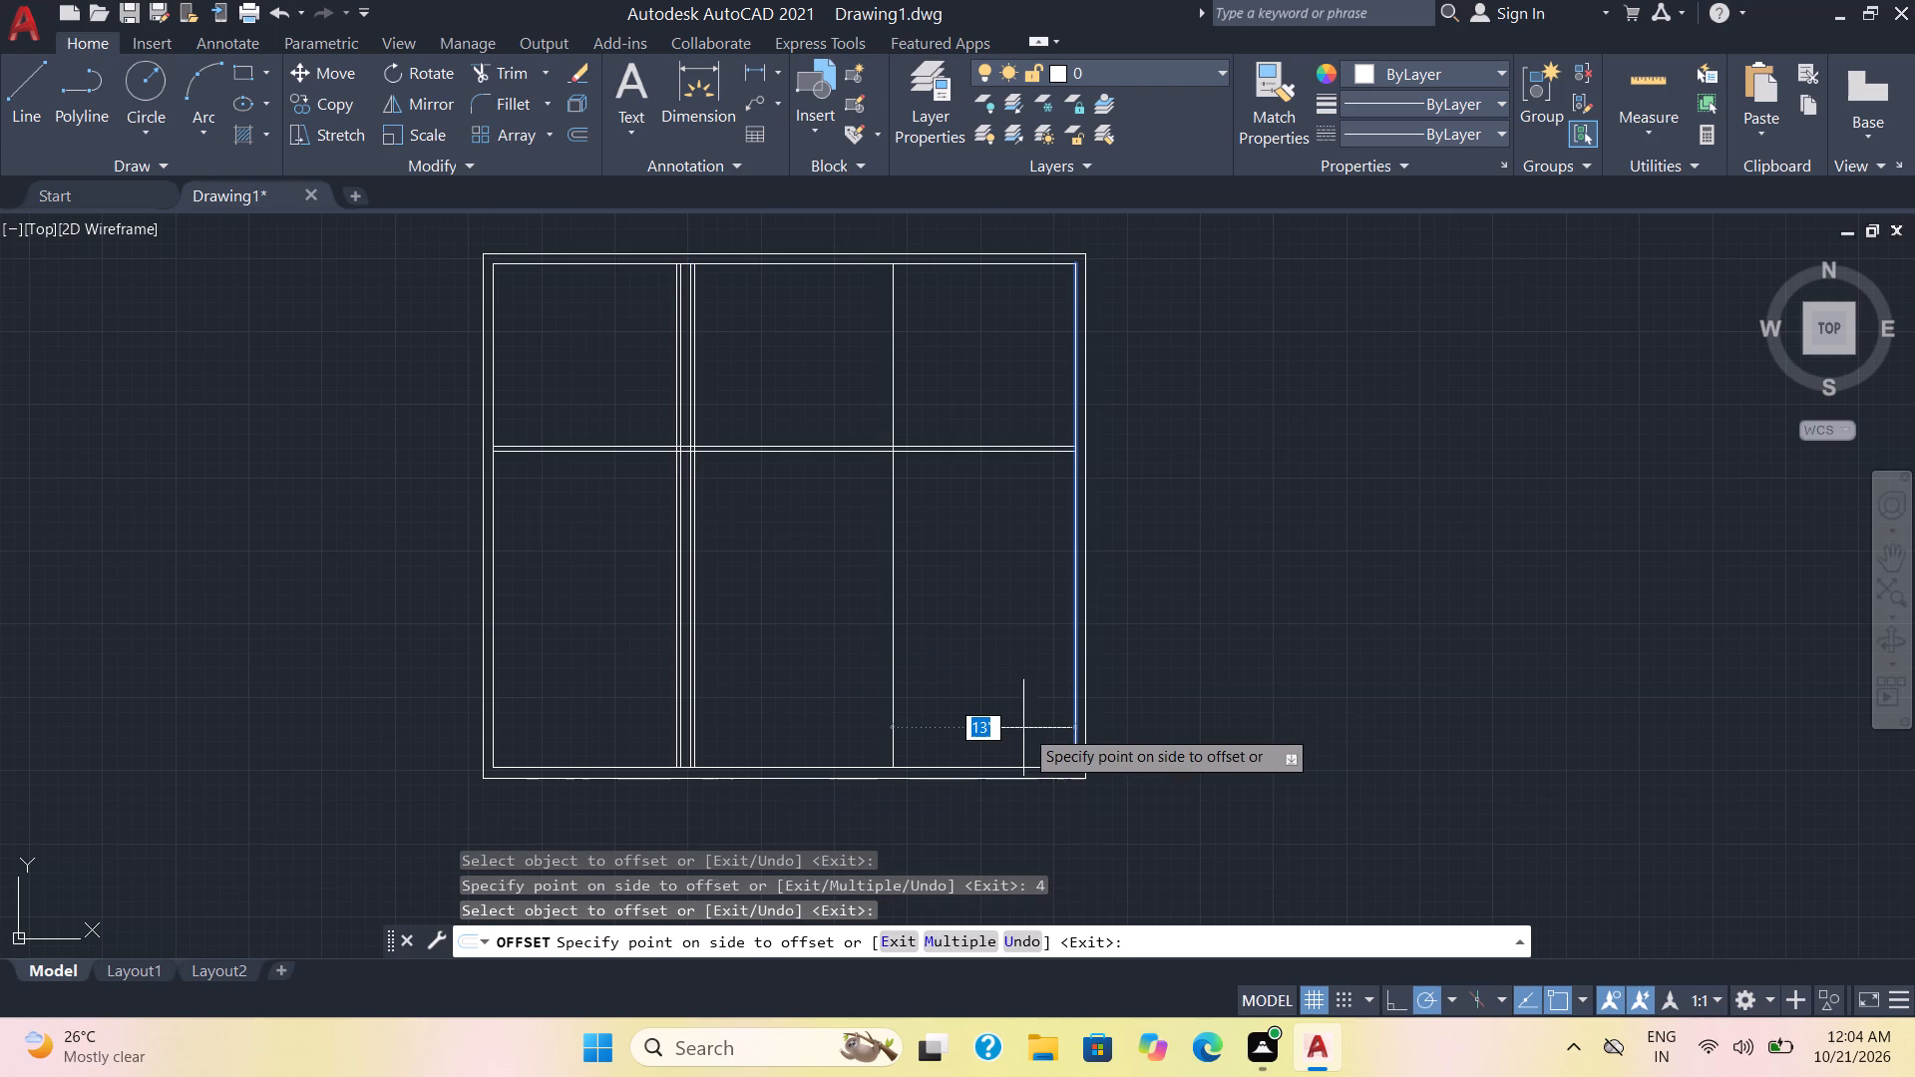
type("14'")
key("Return")
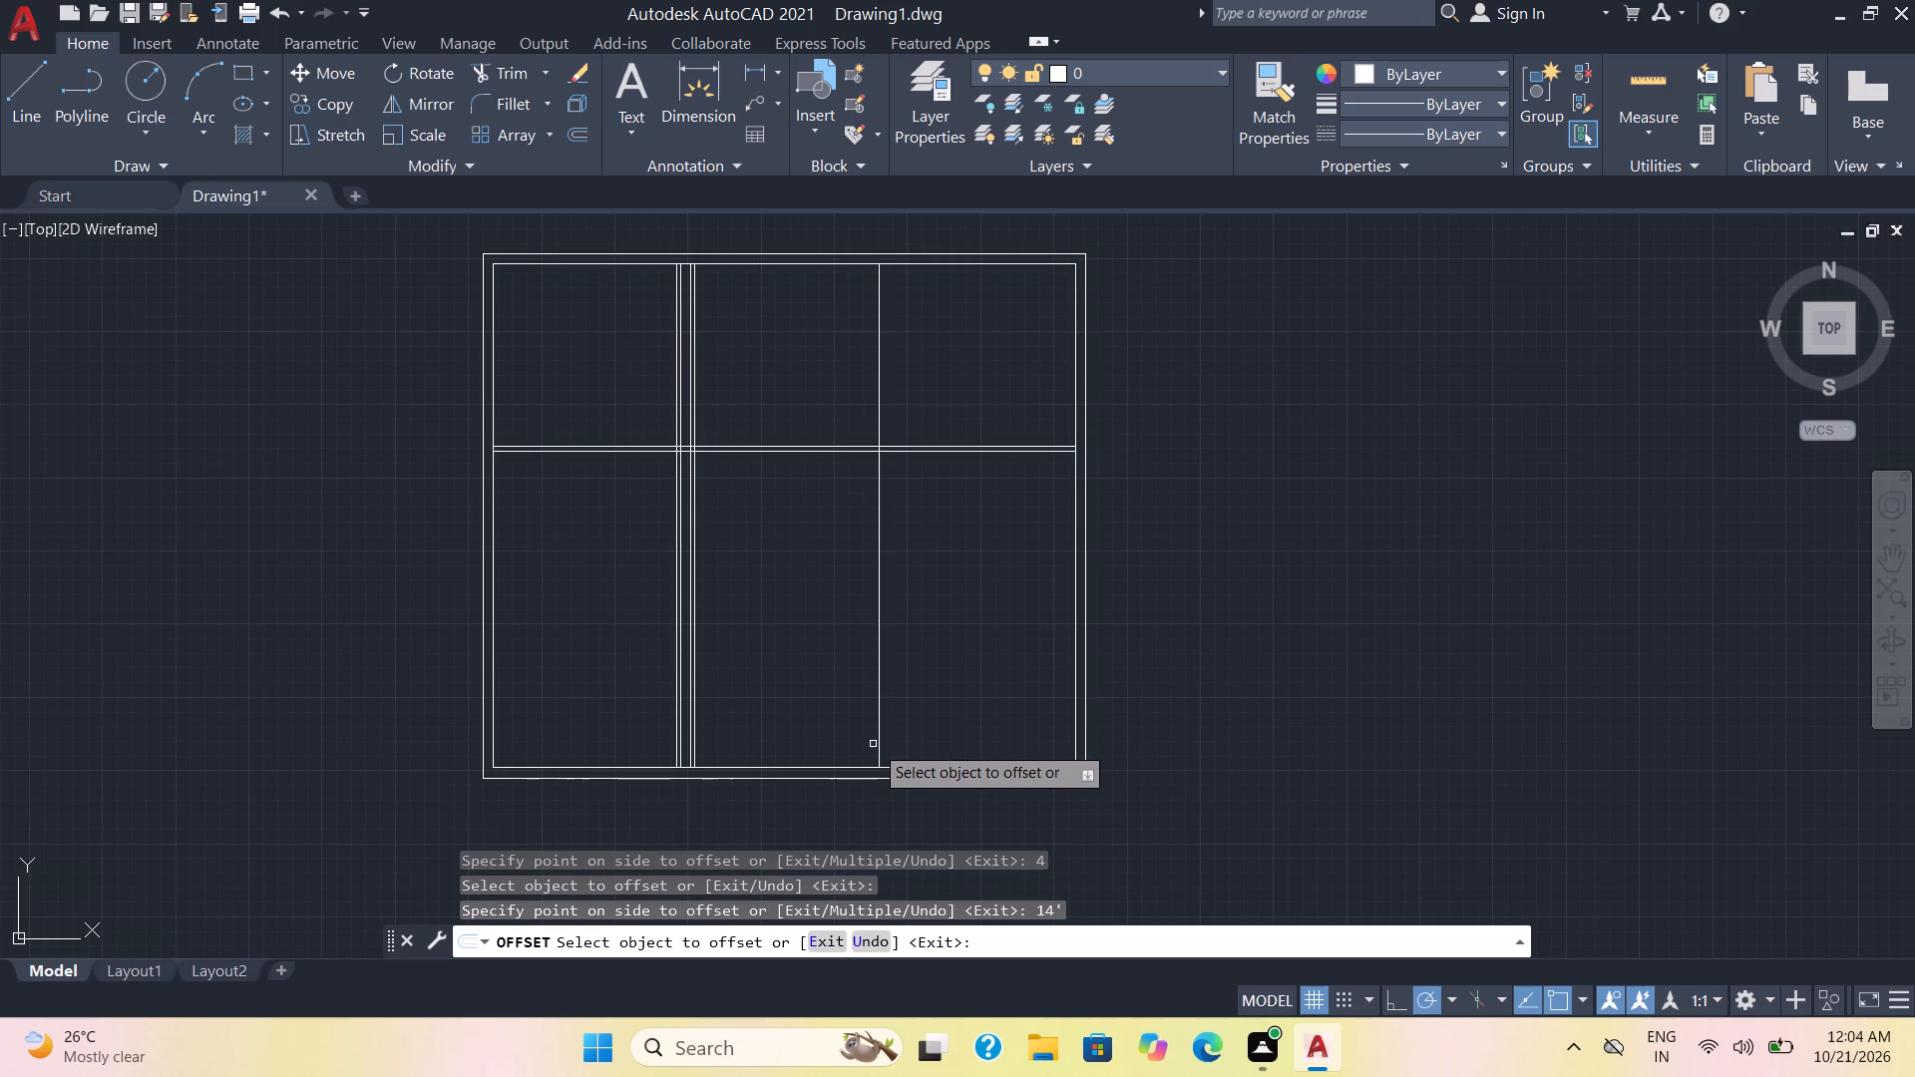
left_click(877, 744)
key("4")
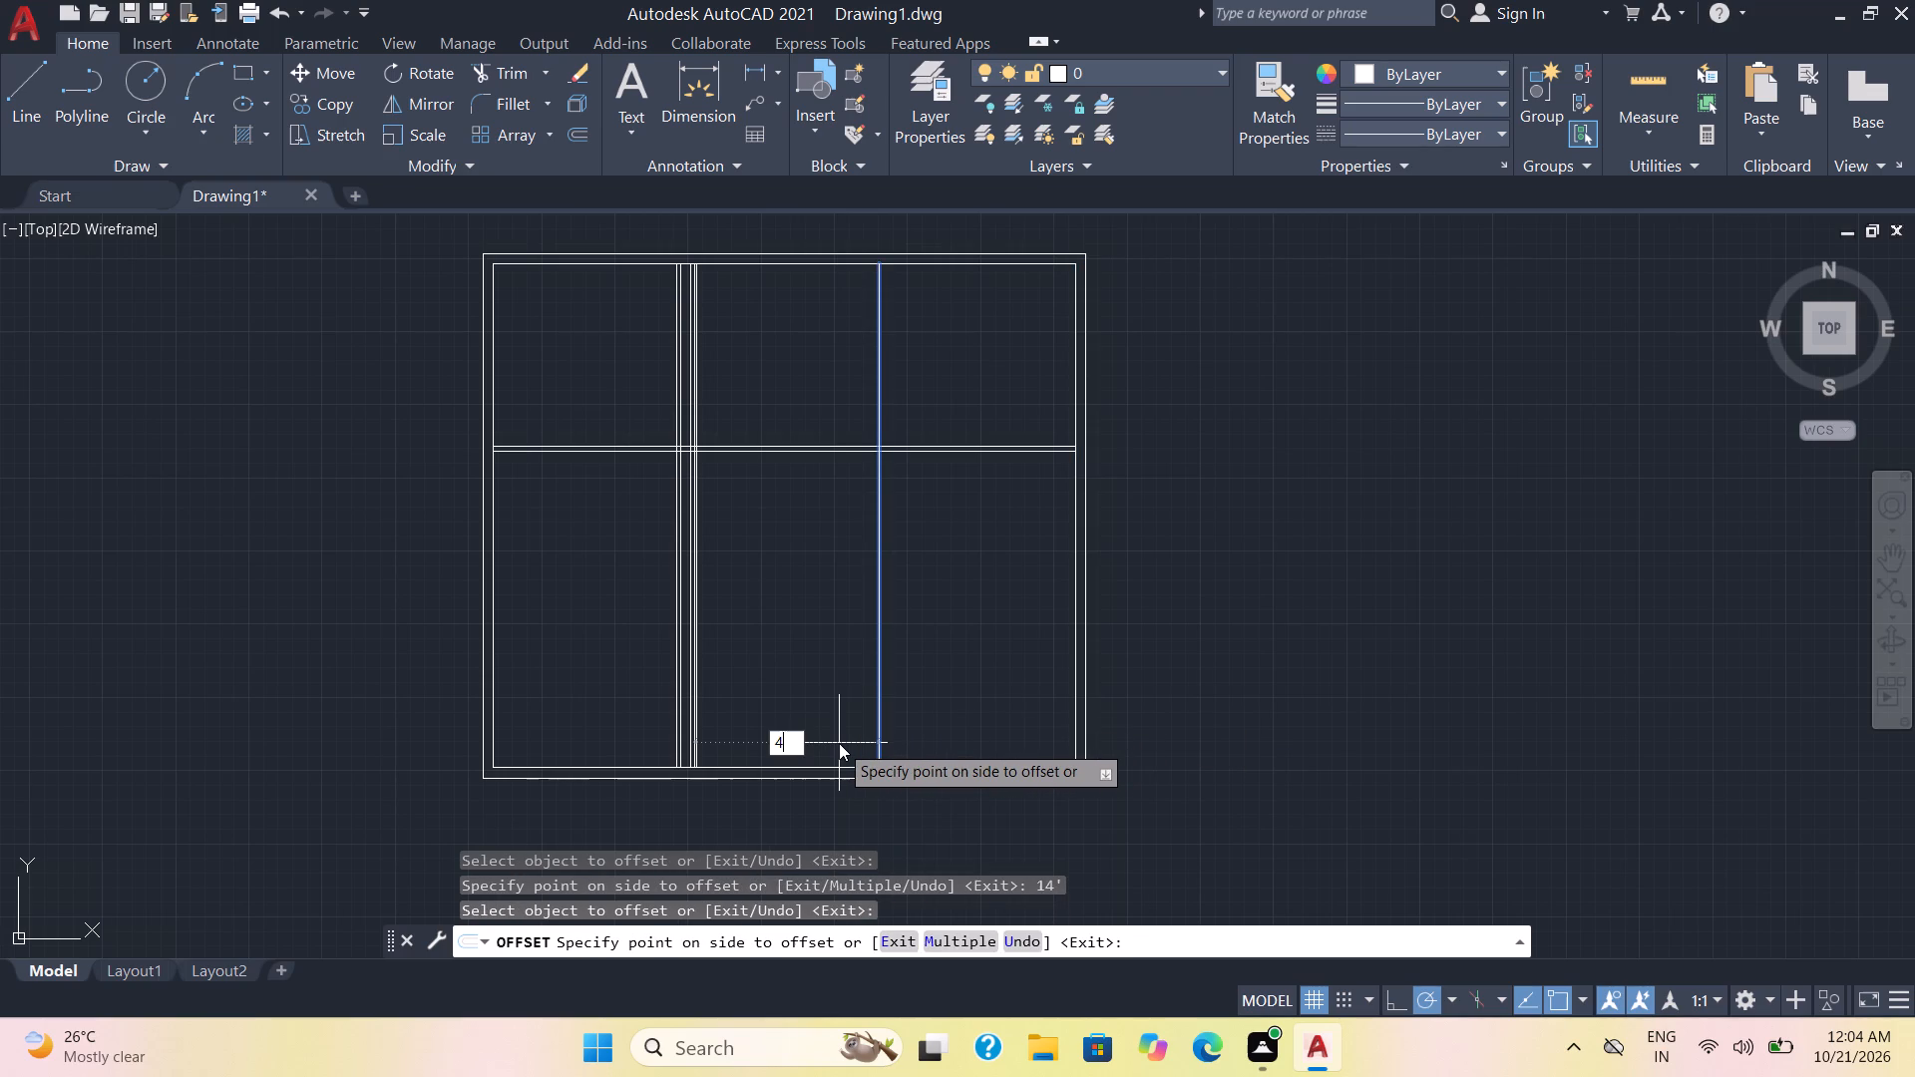
key("Return")
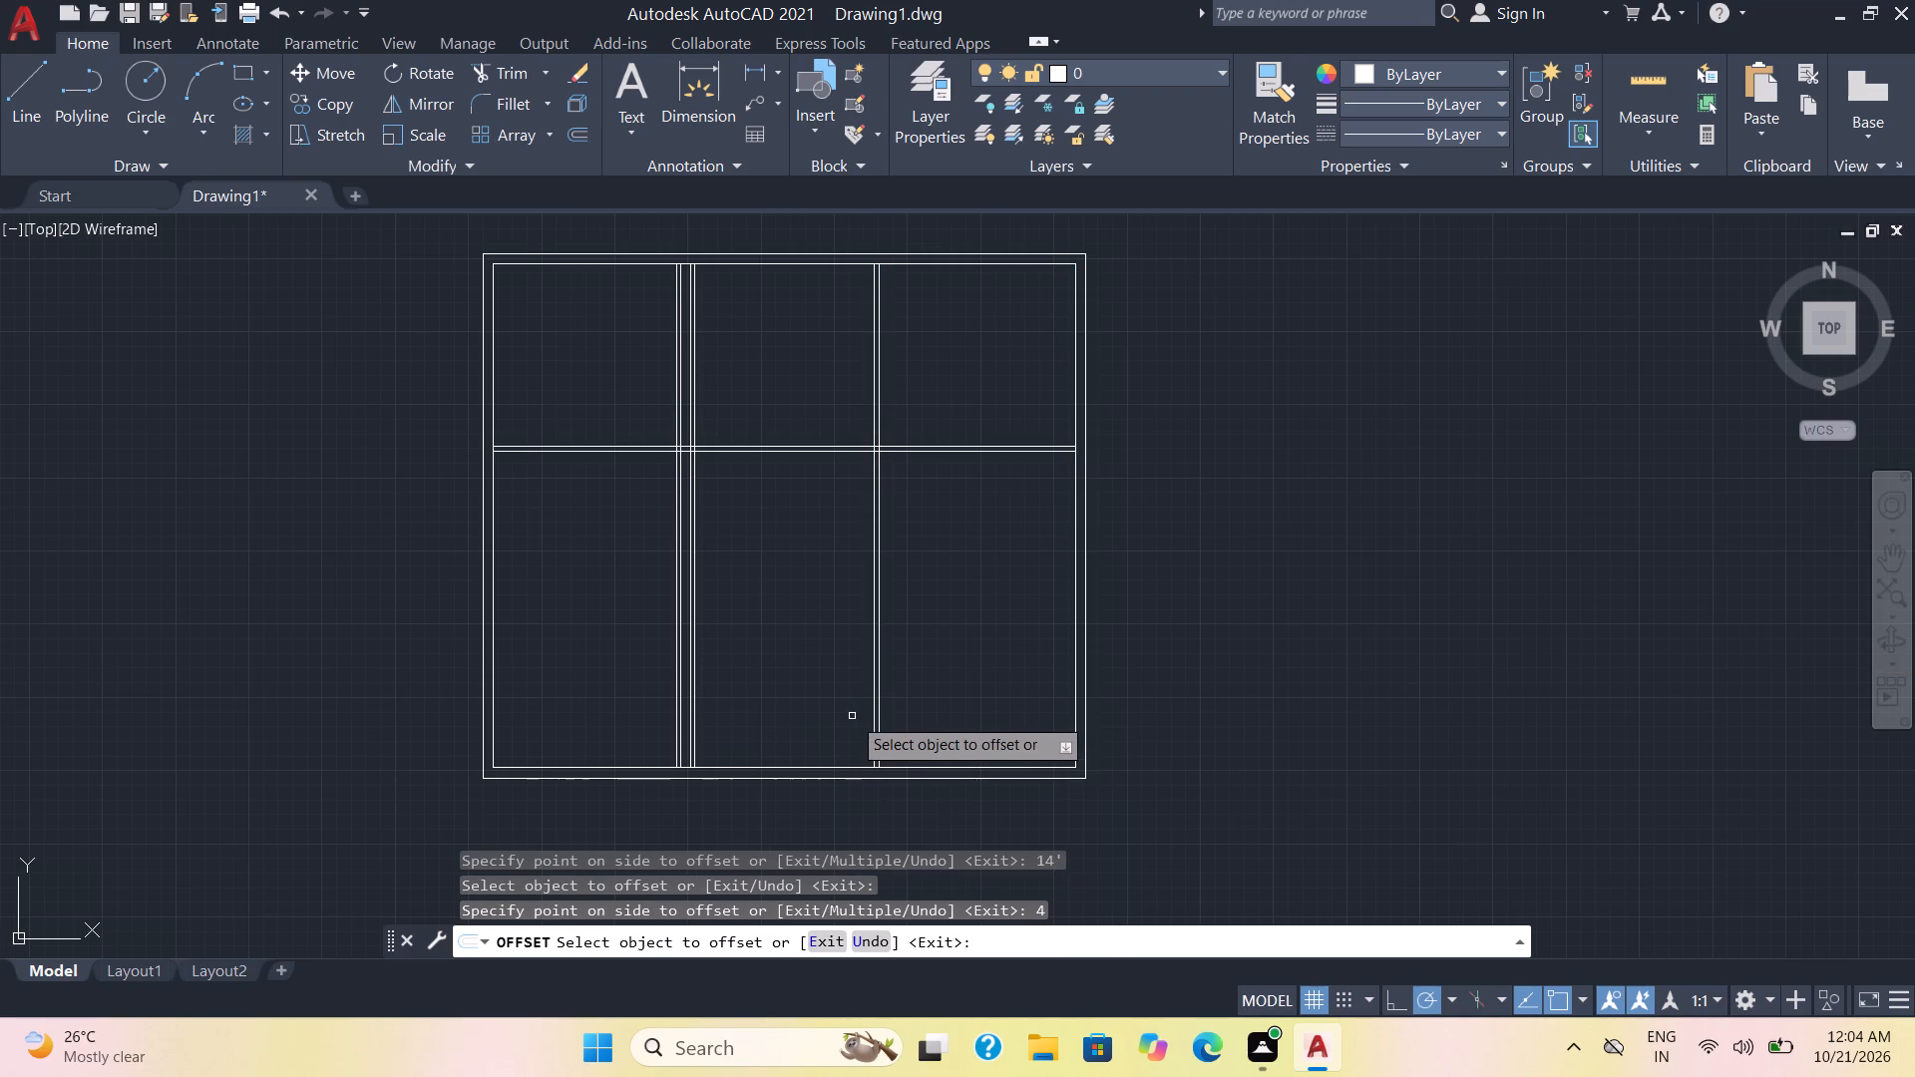
Offset the right inner wall line 13' to the left, and offset that new line another 4" to the left.
left_click(1075, 382)
left_click(1029, 383)
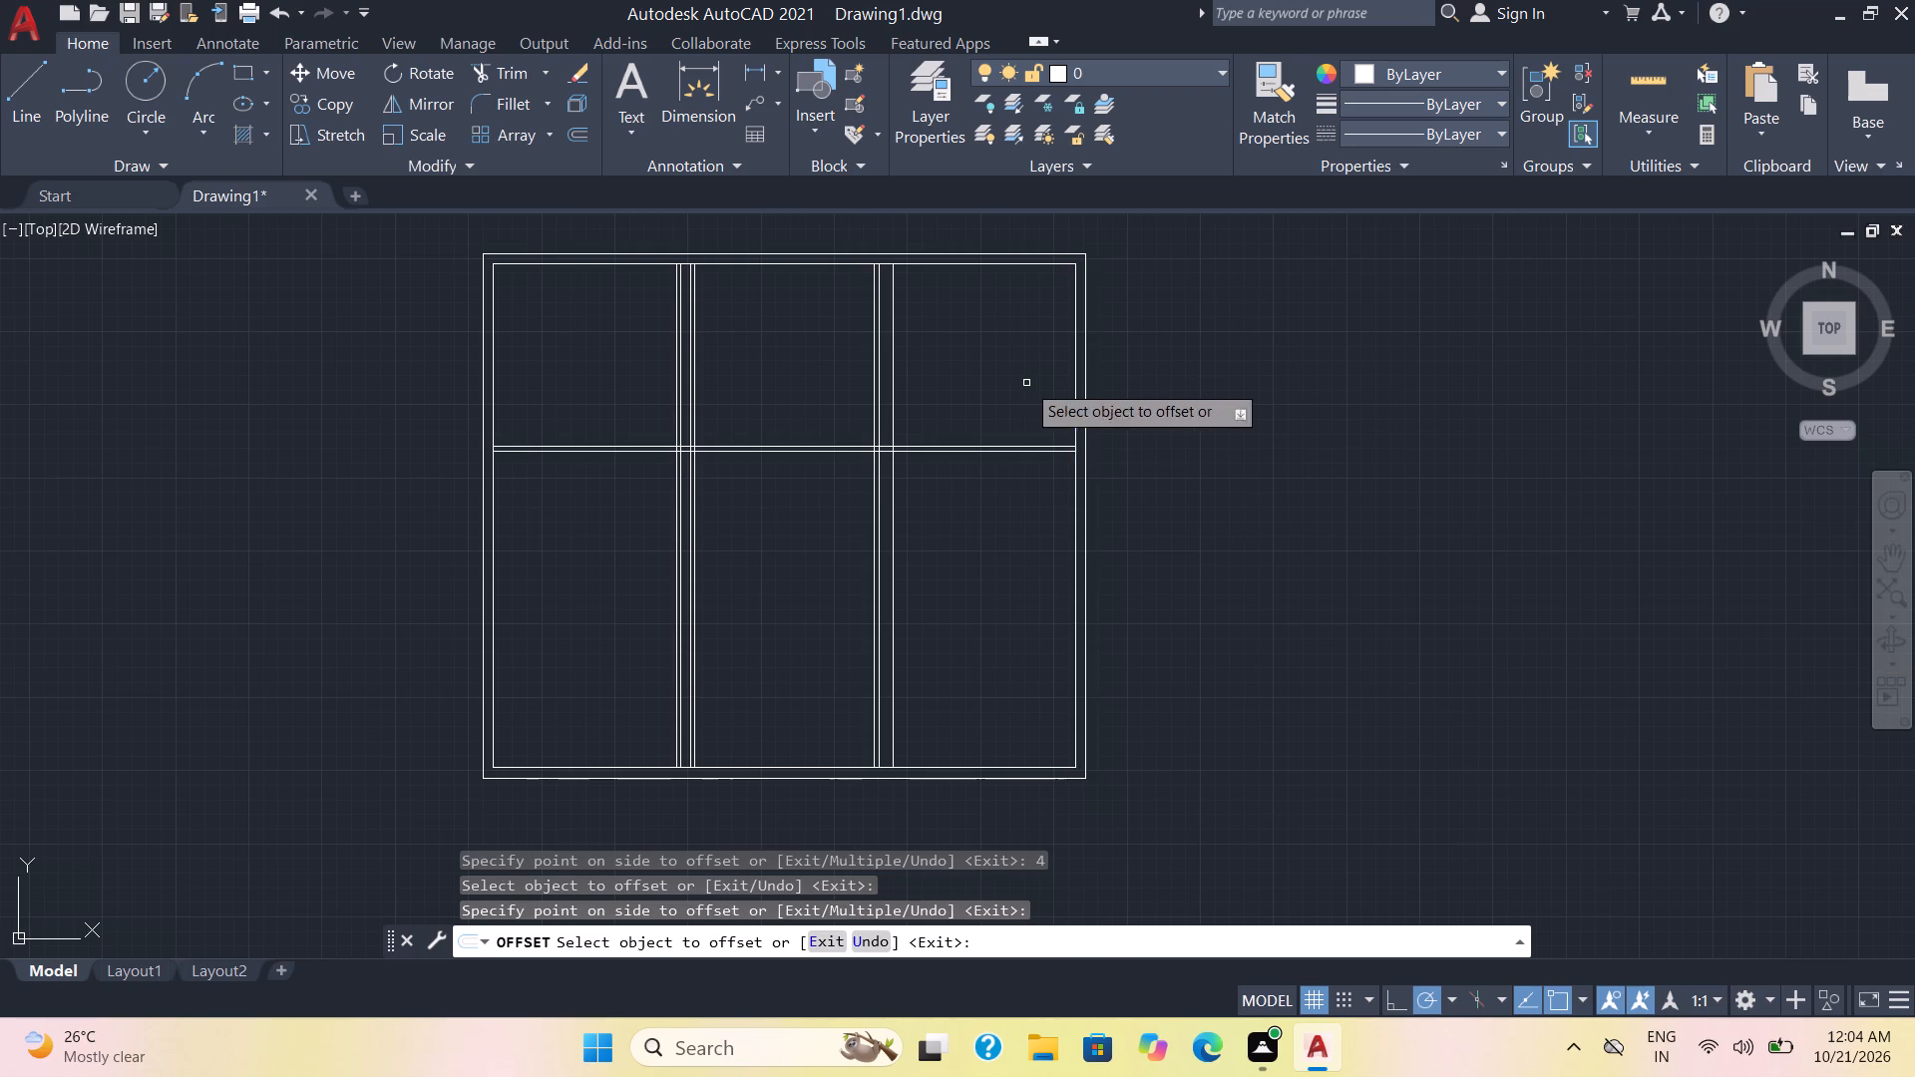
left_click(893, 400)
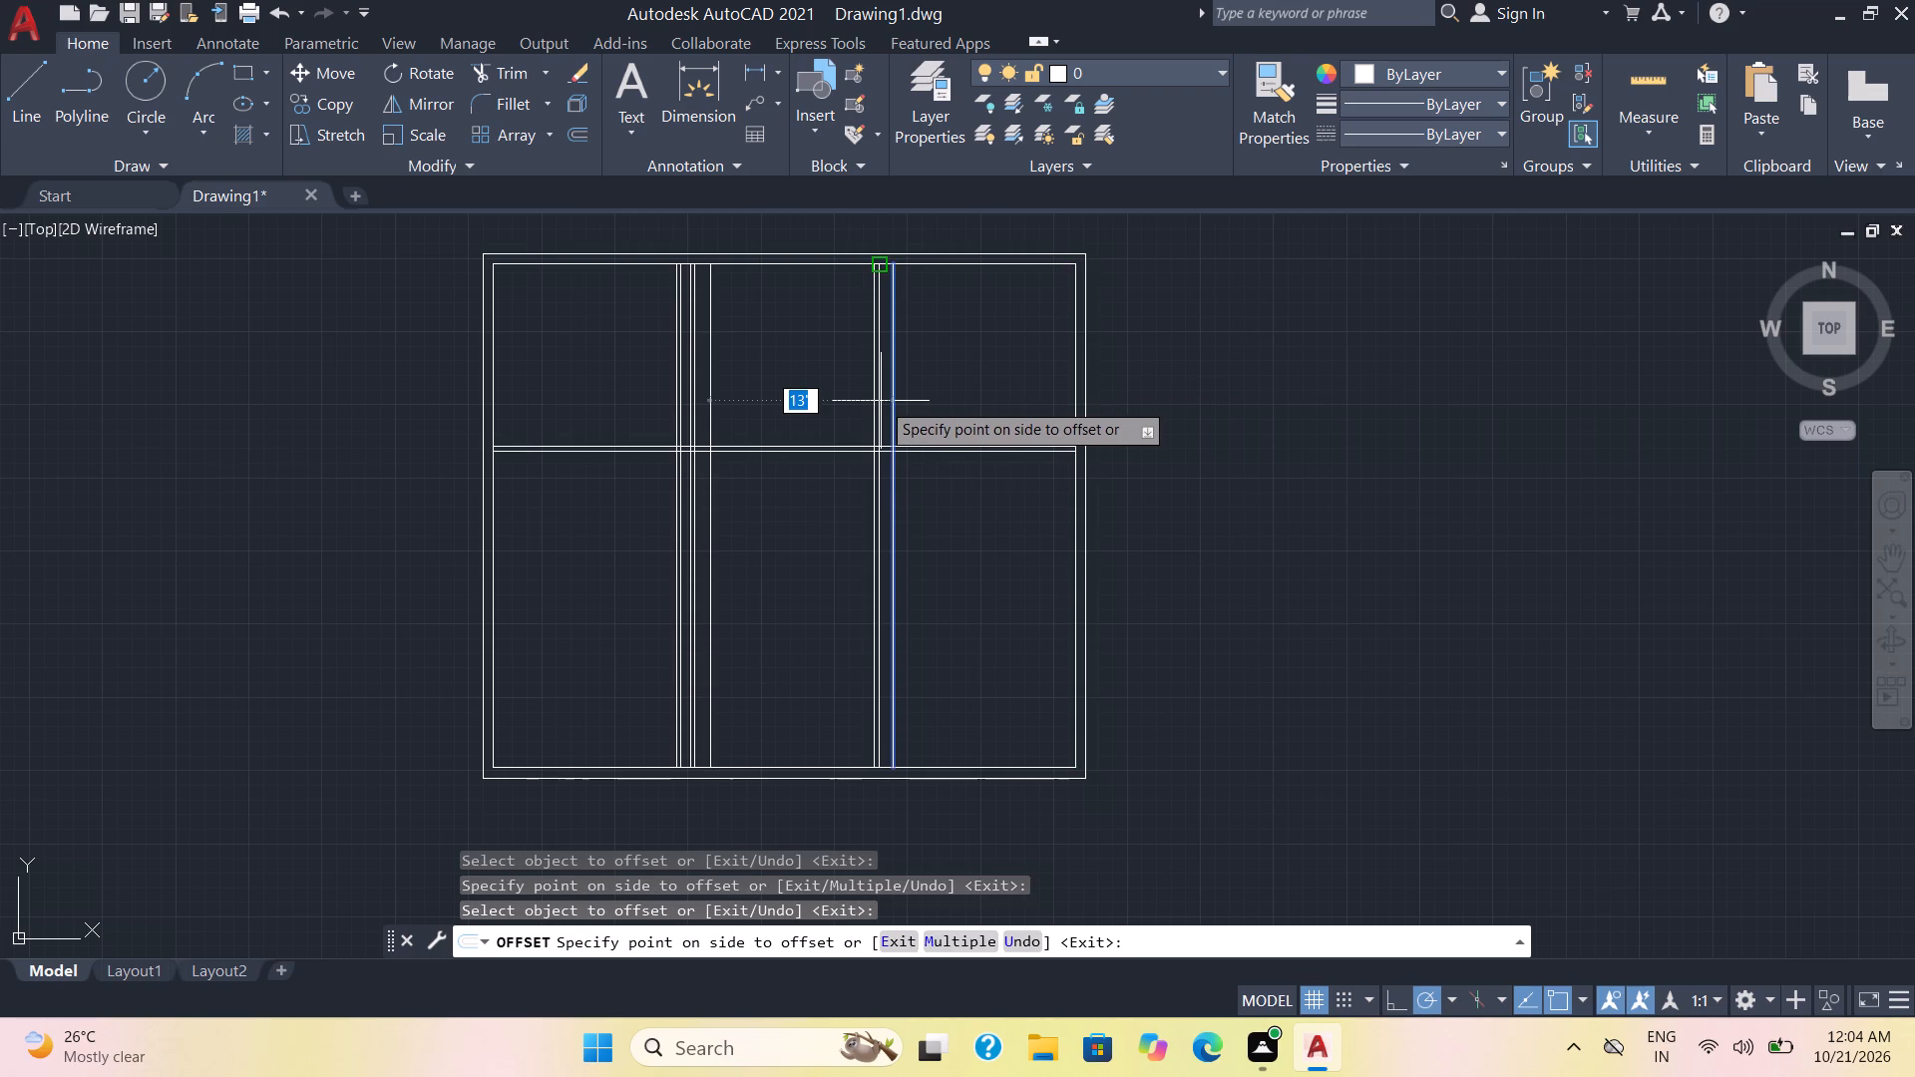
key("4")
key("Return")
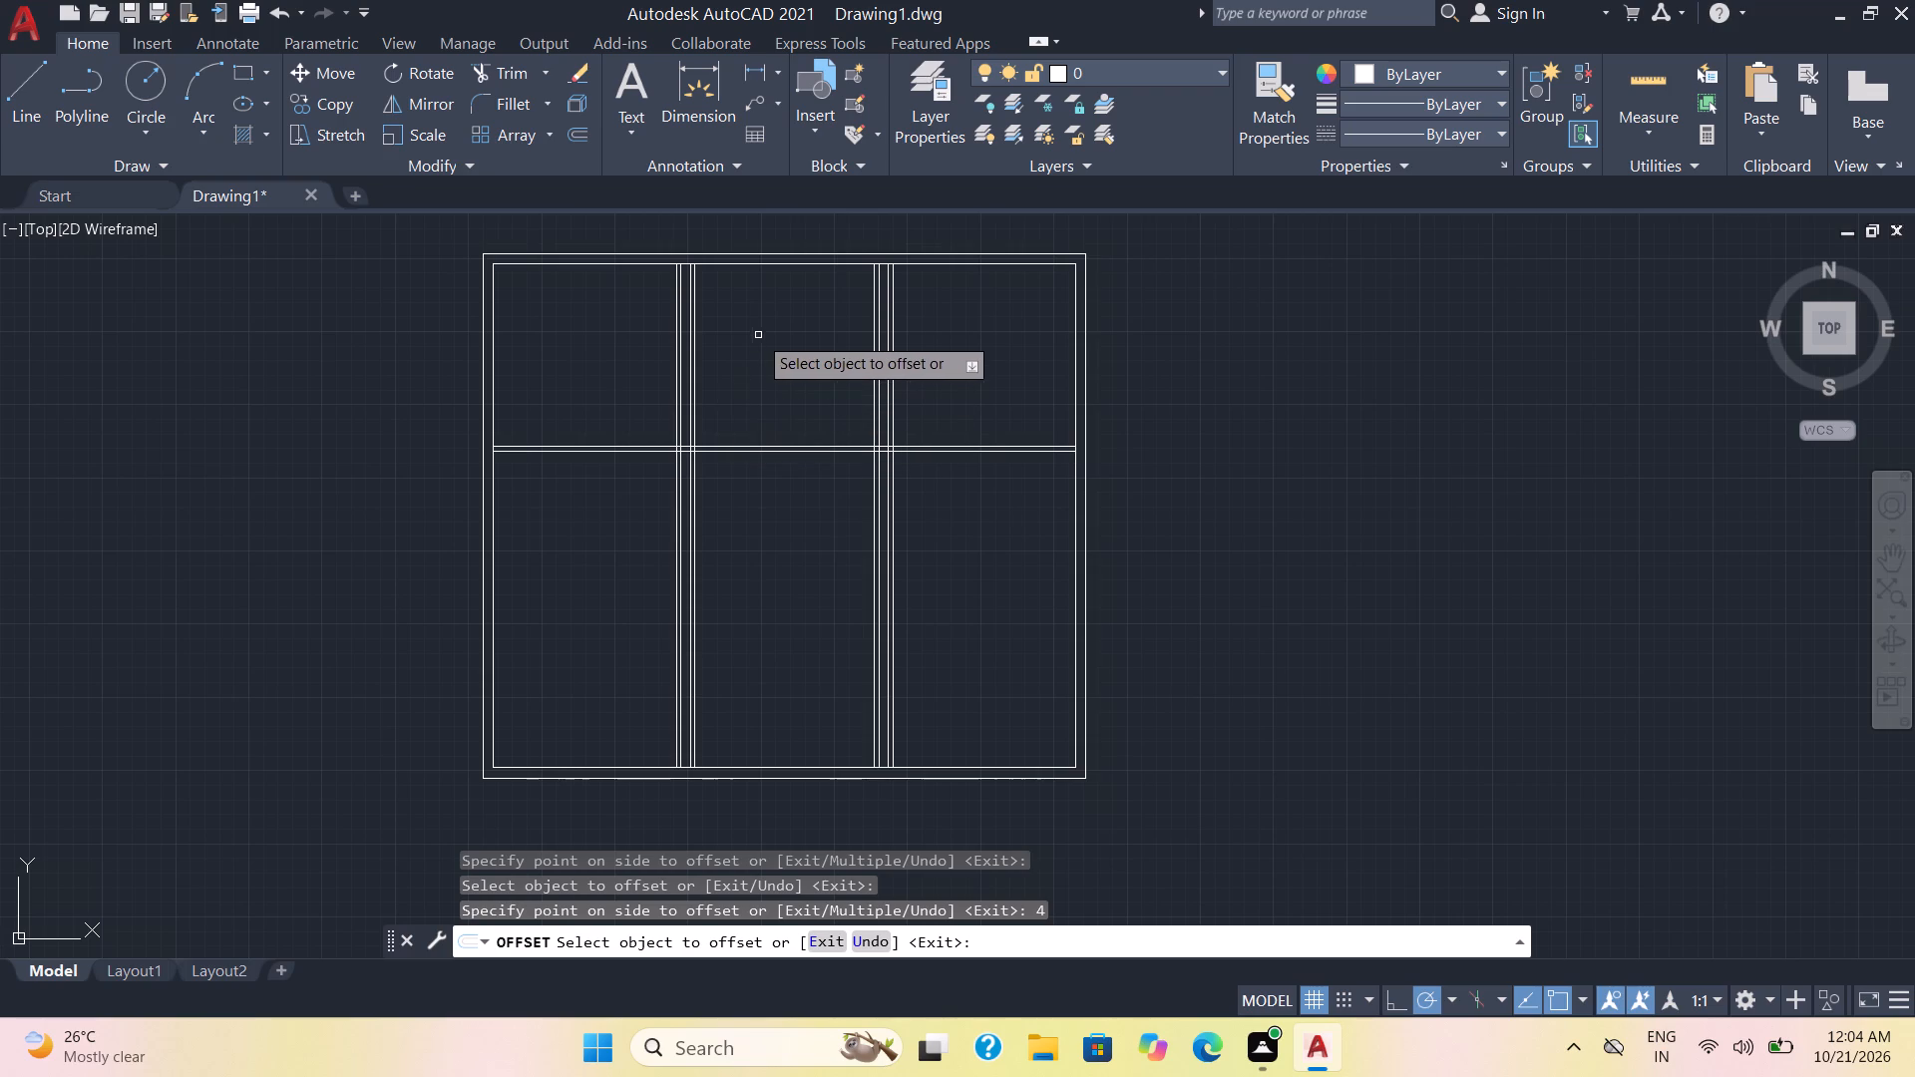
Offset the top inner wall line 8' downward, and offset the resulting line another 4" downward.
left_click(787, 264)
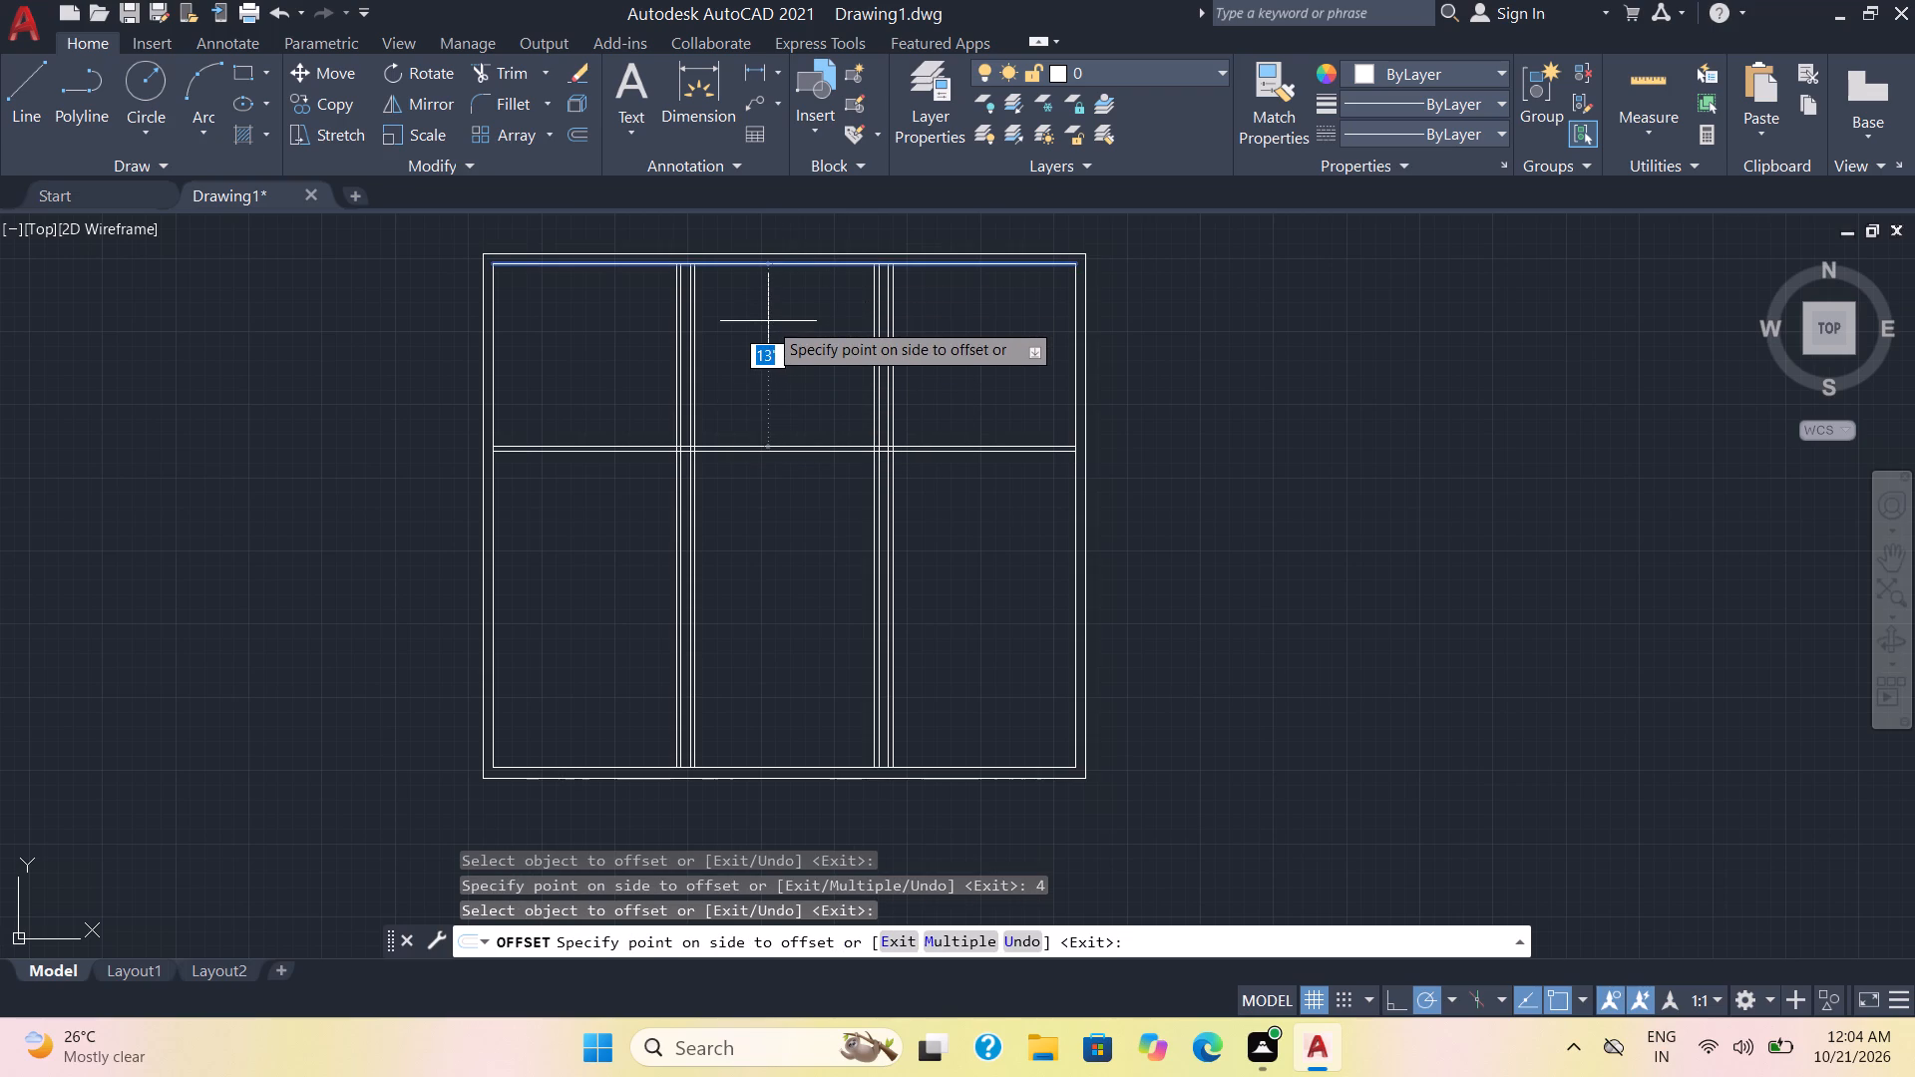
type("8'")
key("Return")
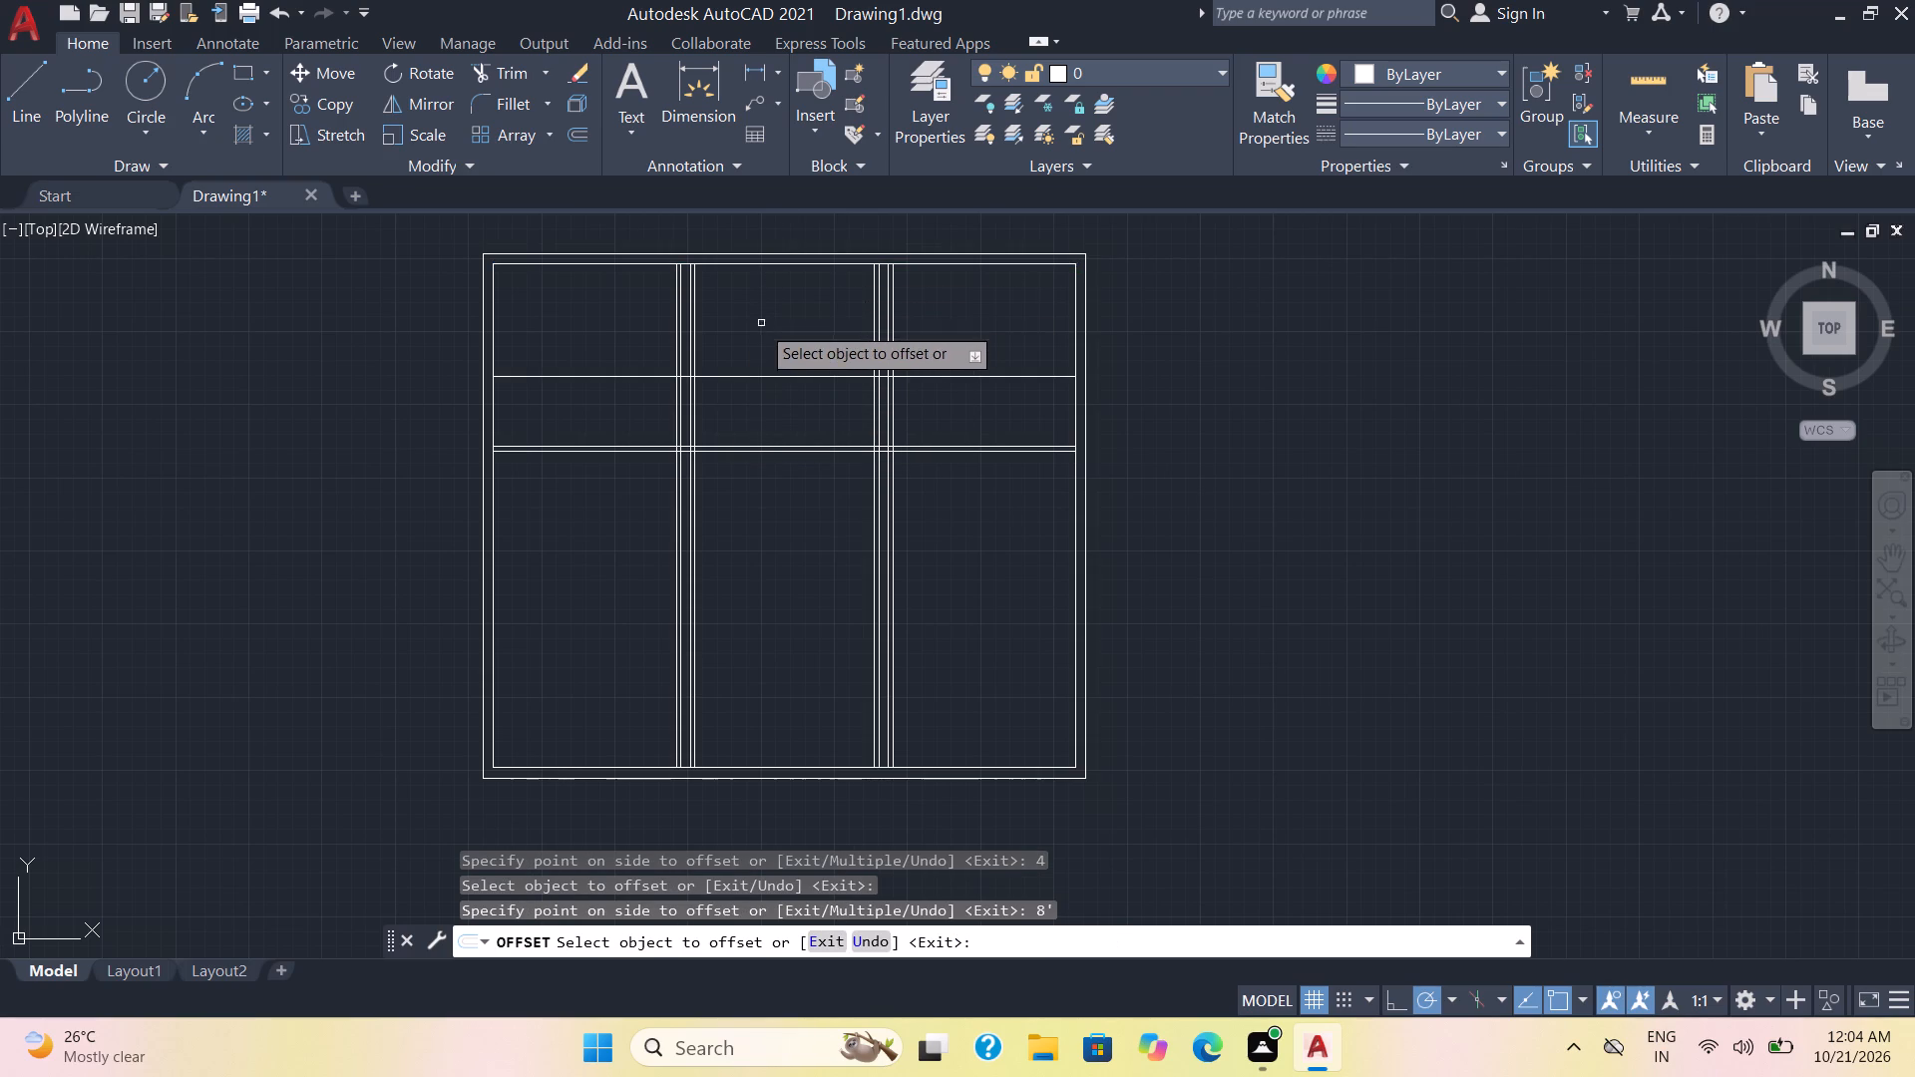
left_click(778, 376)
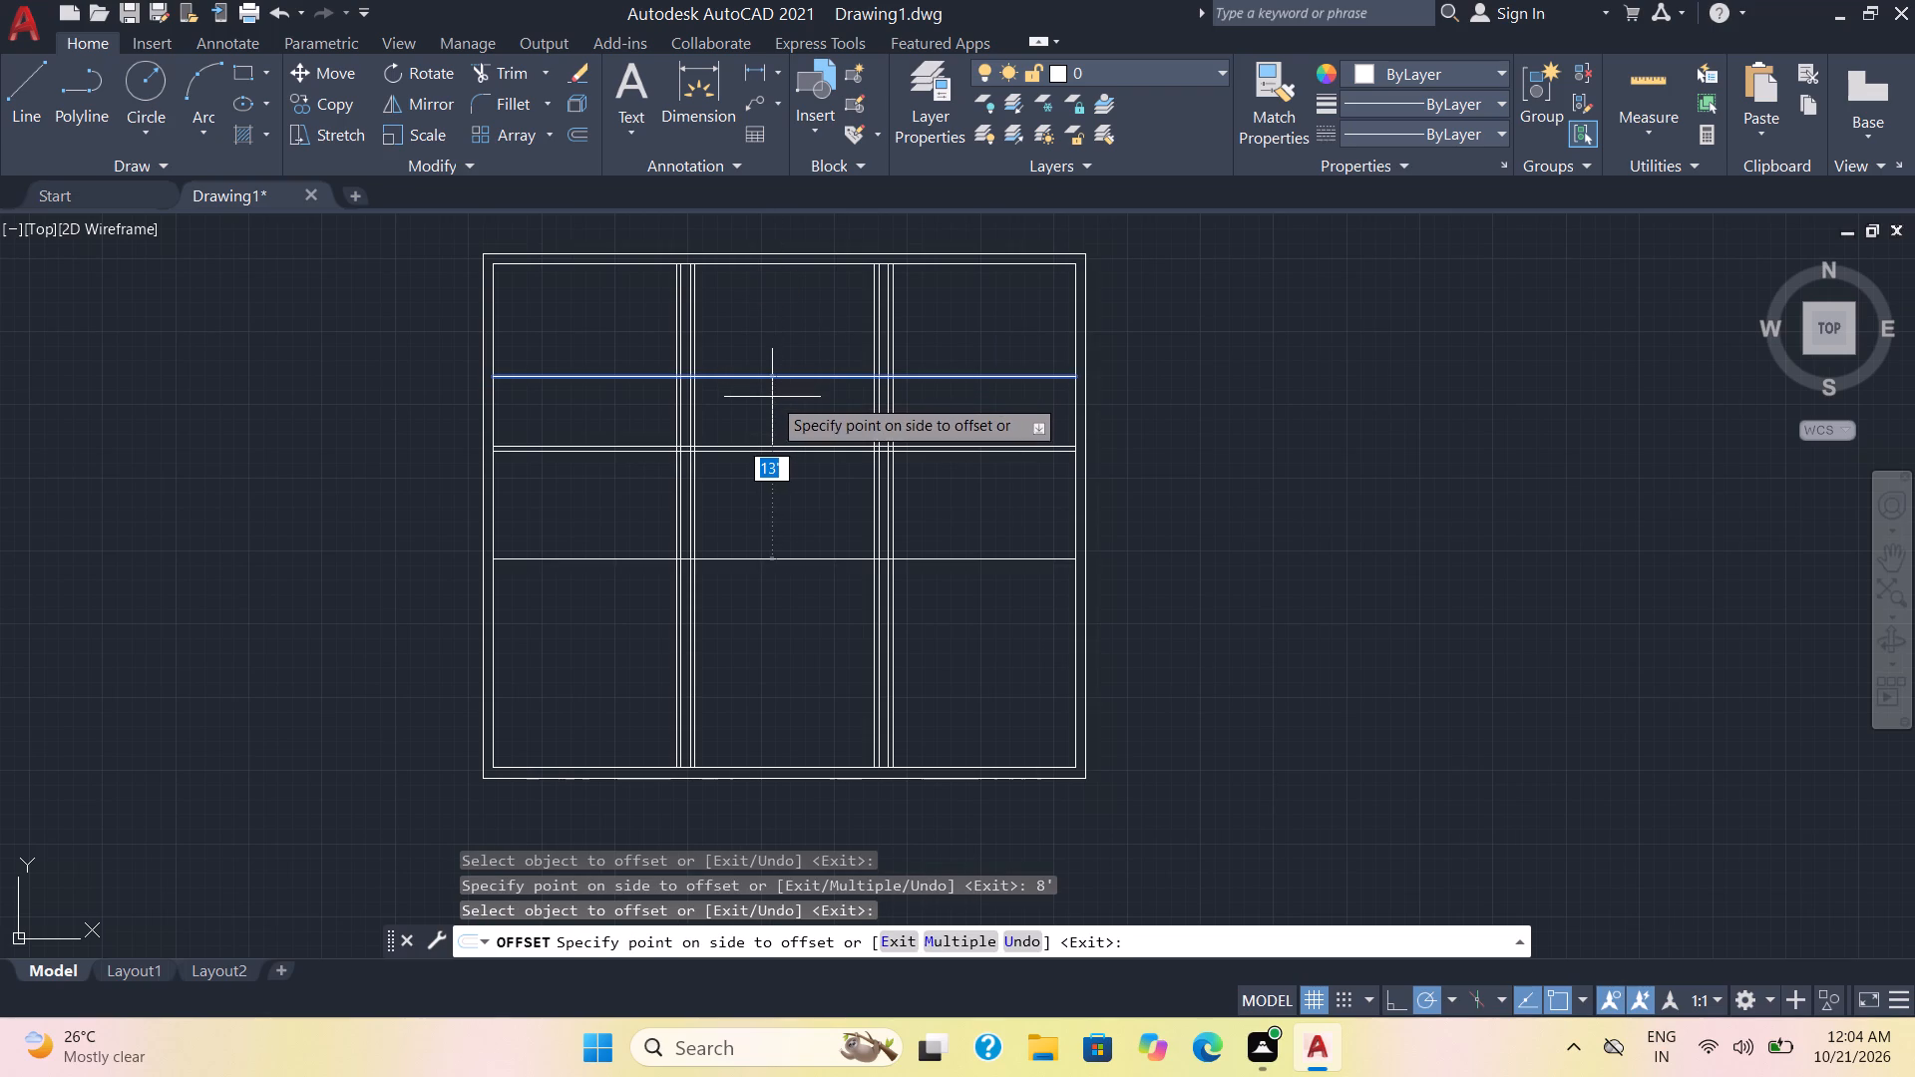
key("4")
key("Return")
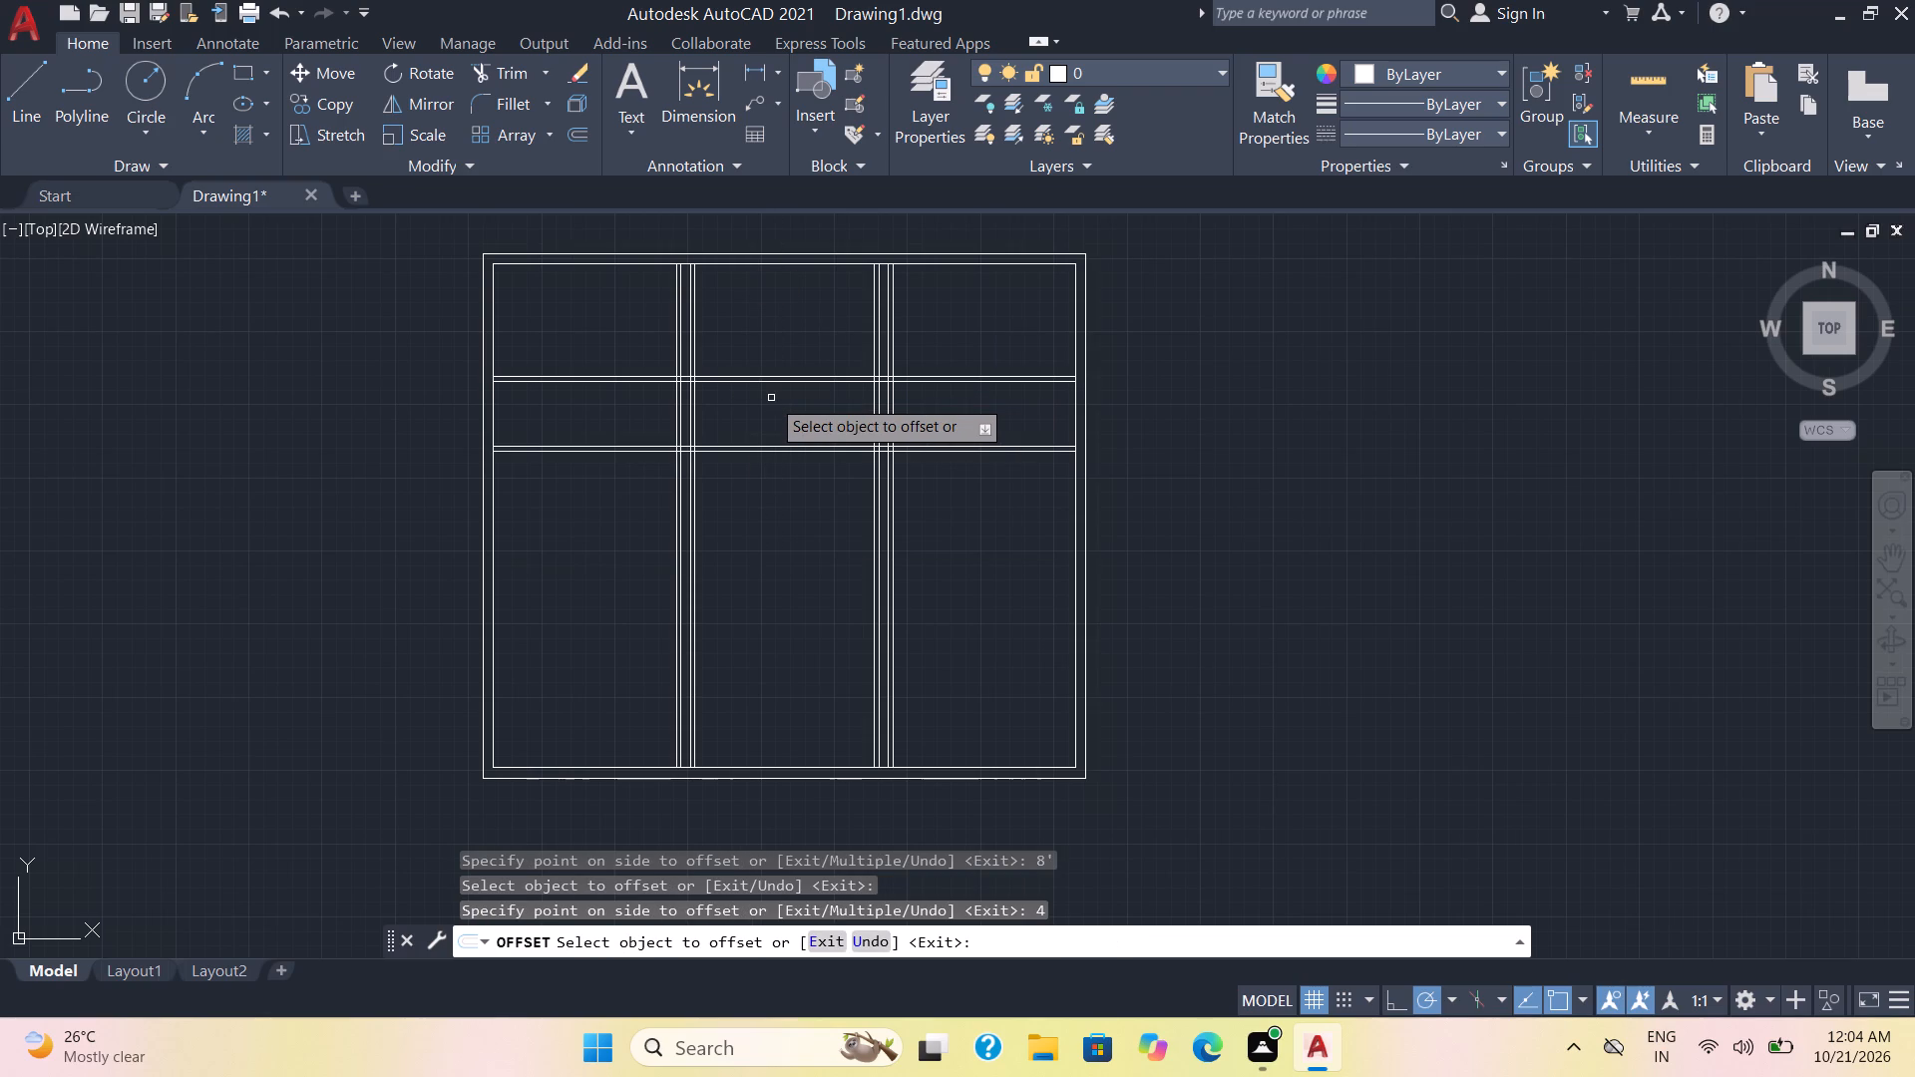
Offset the rightmost line of the left vertical partition pairs 7' to the right, and offset the resulting line another 4" back to the left.
left_click(695, 327)
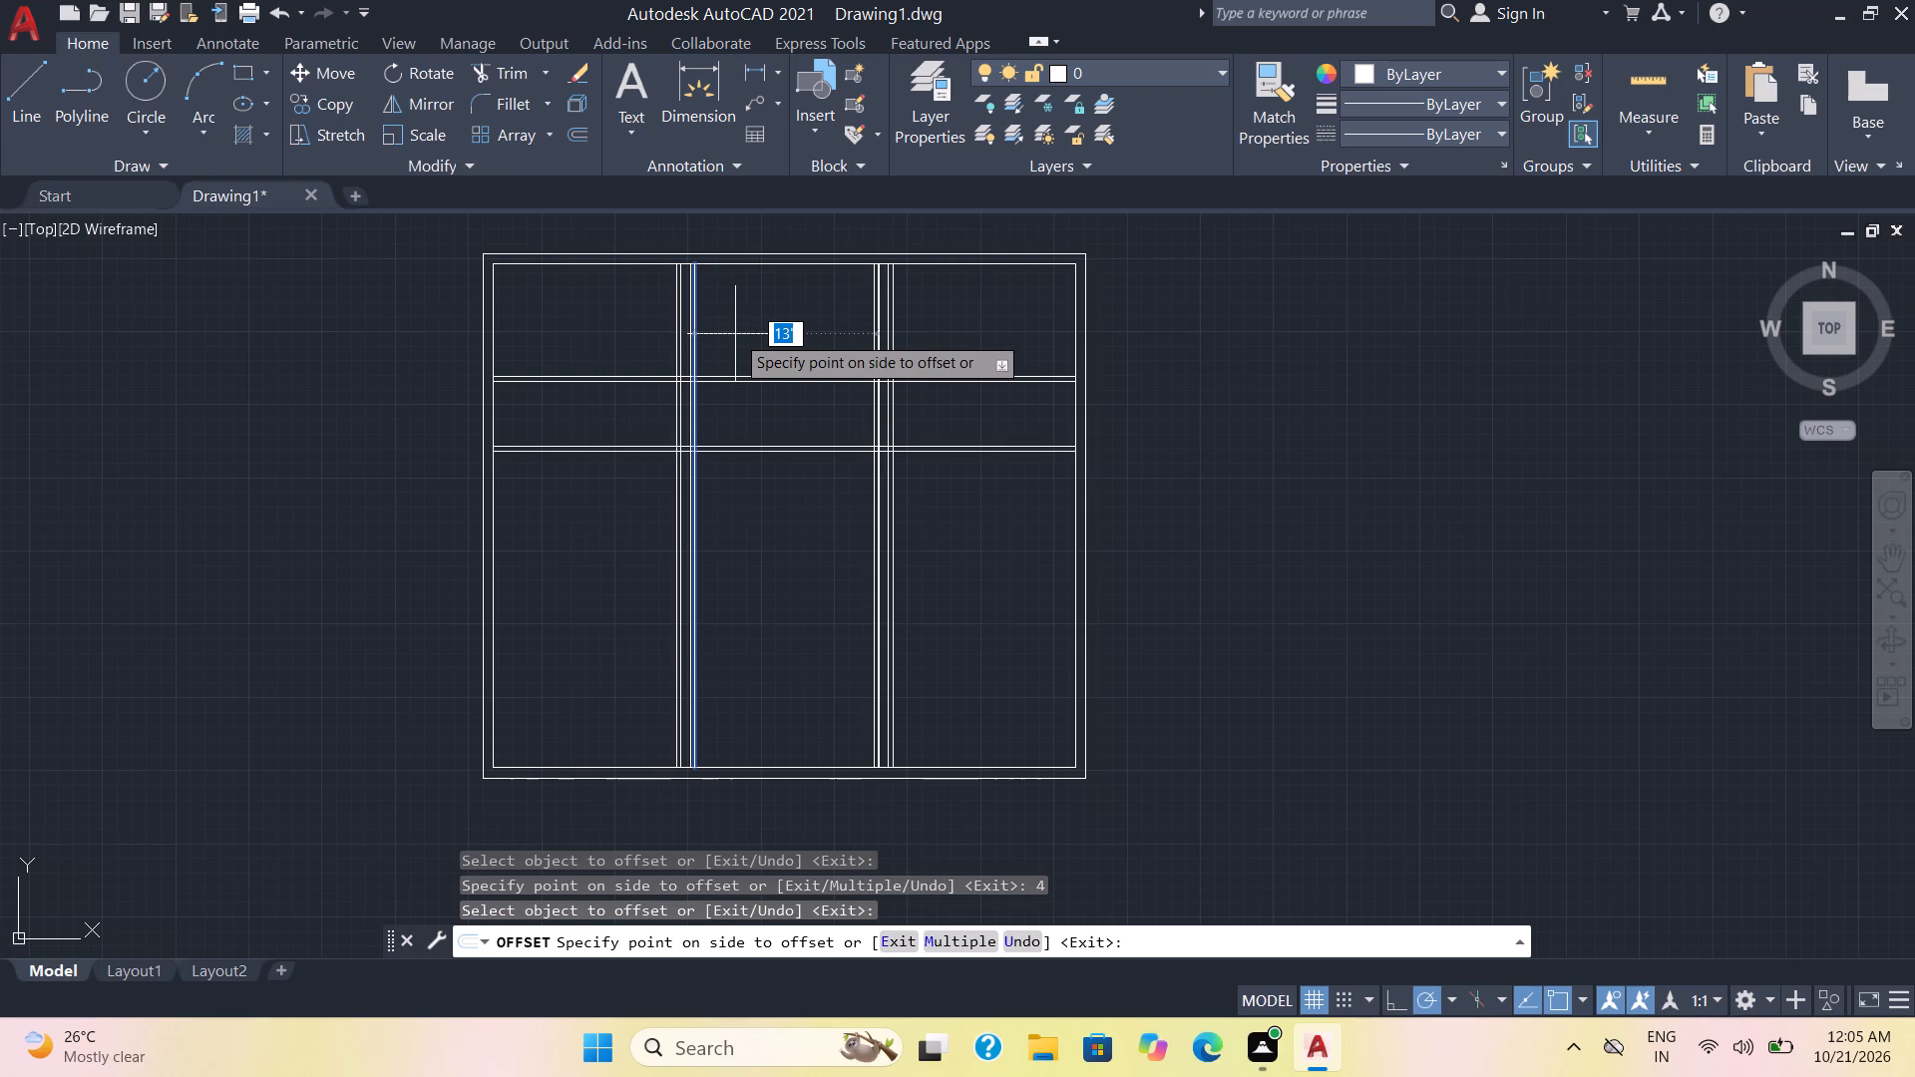
type("7'")
key("Return")
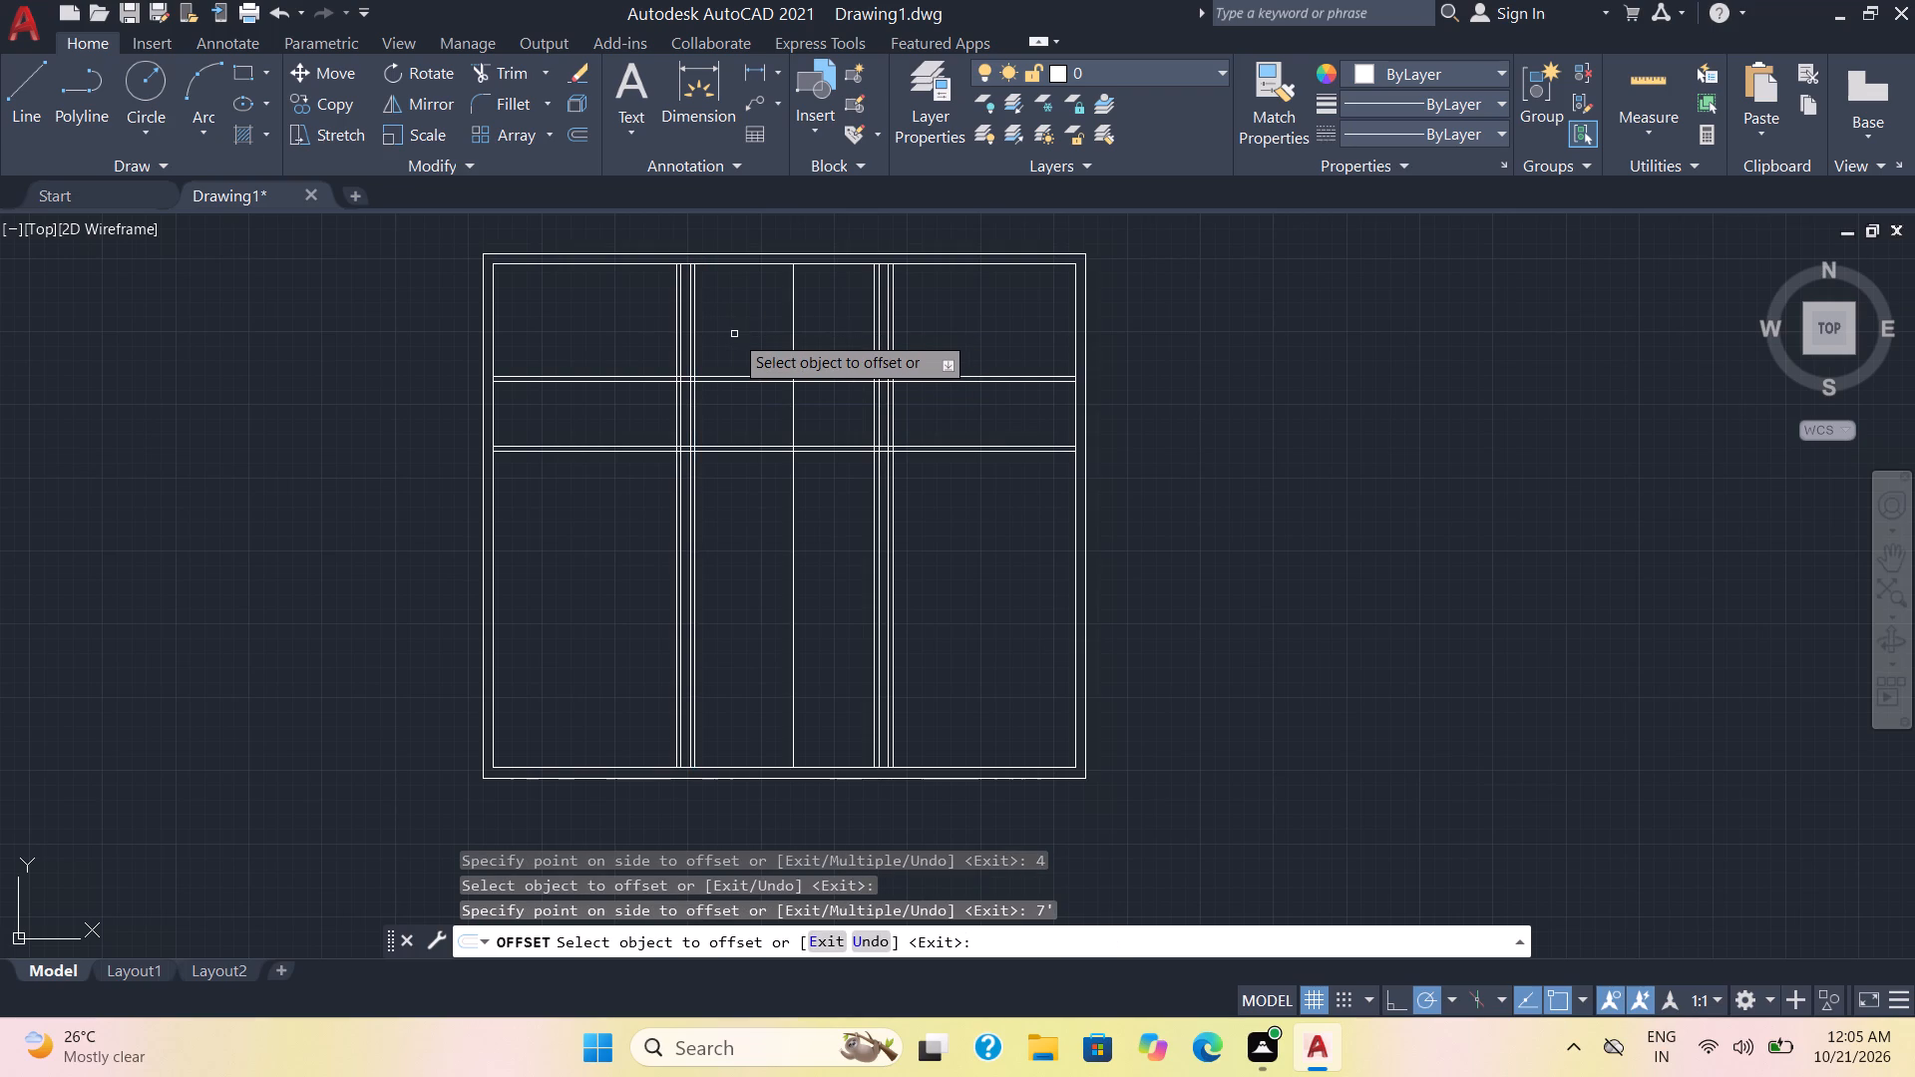
left_click(795, 337)
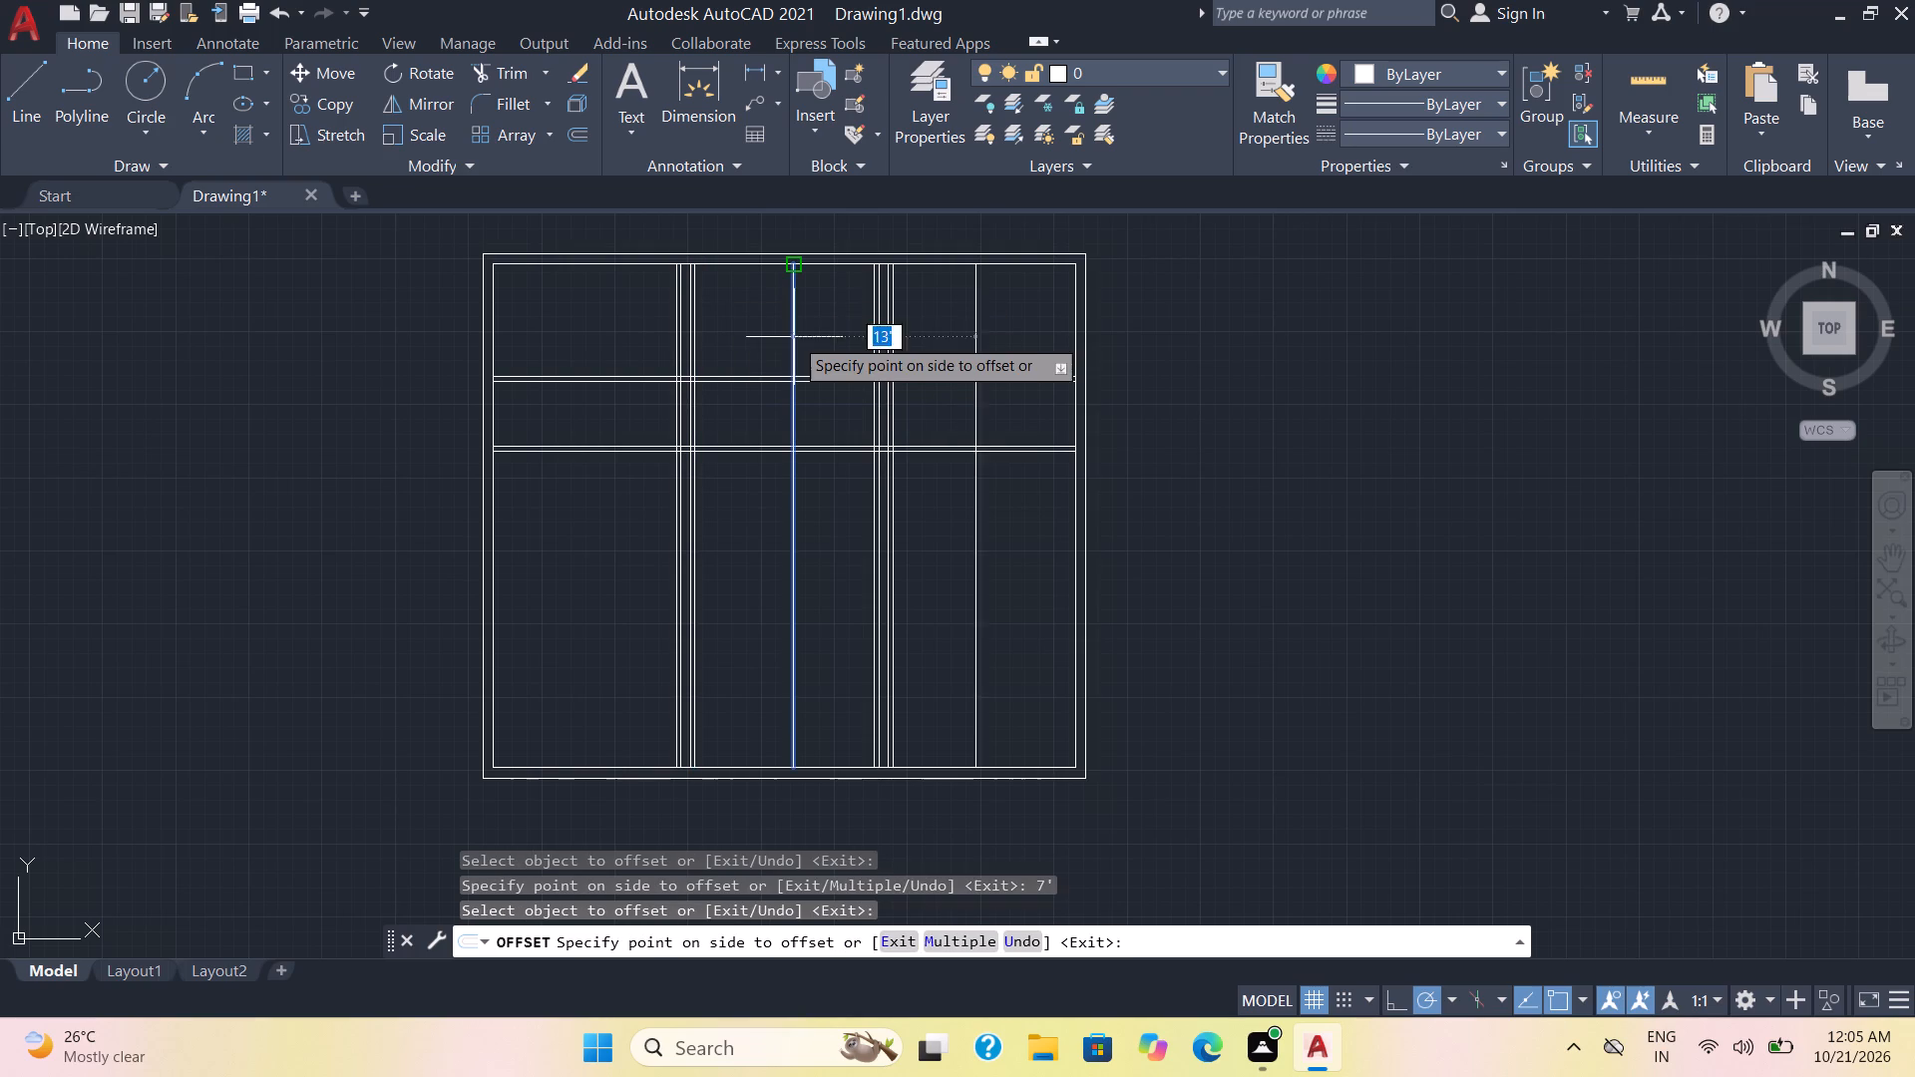
key("4")
key("Return")
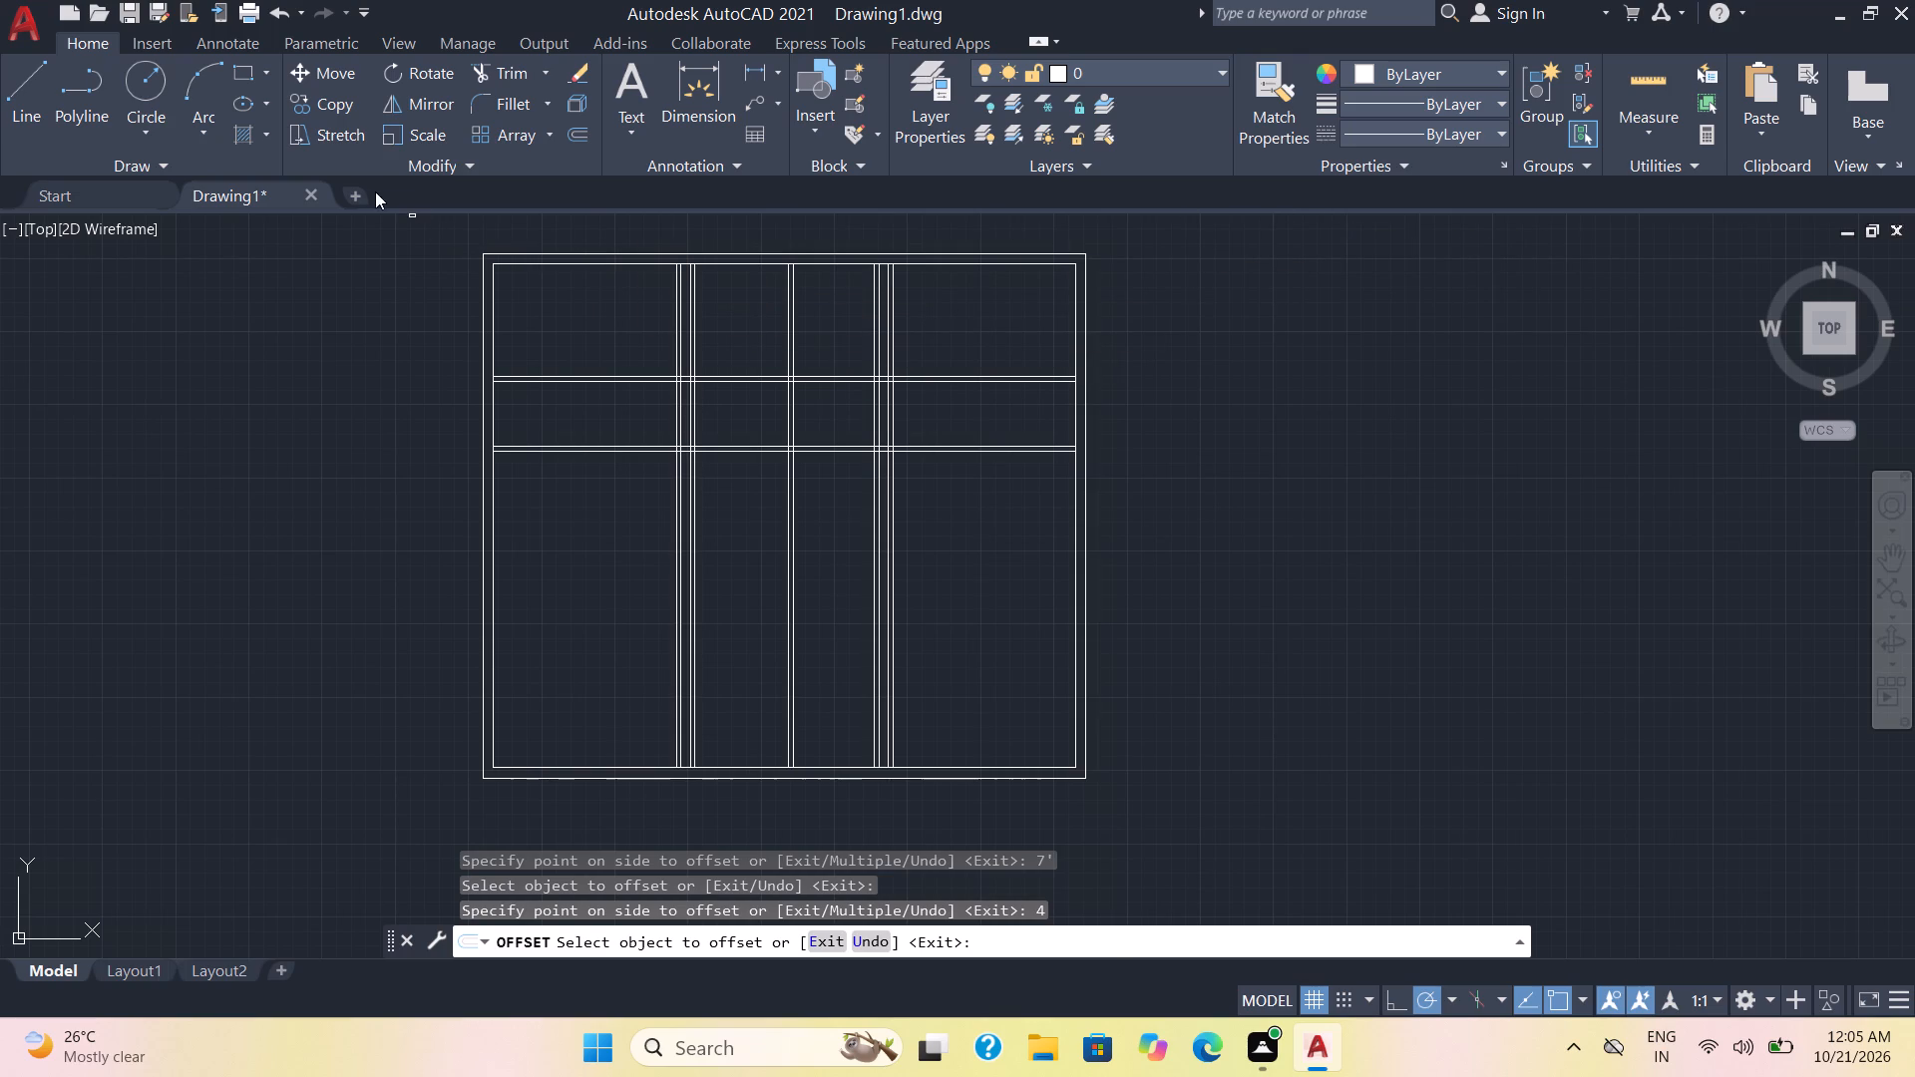
Trim both lines of the upper horizontal partition out of the left room, undoing any stray cut to the vertical partition.
left_click(489, 71)
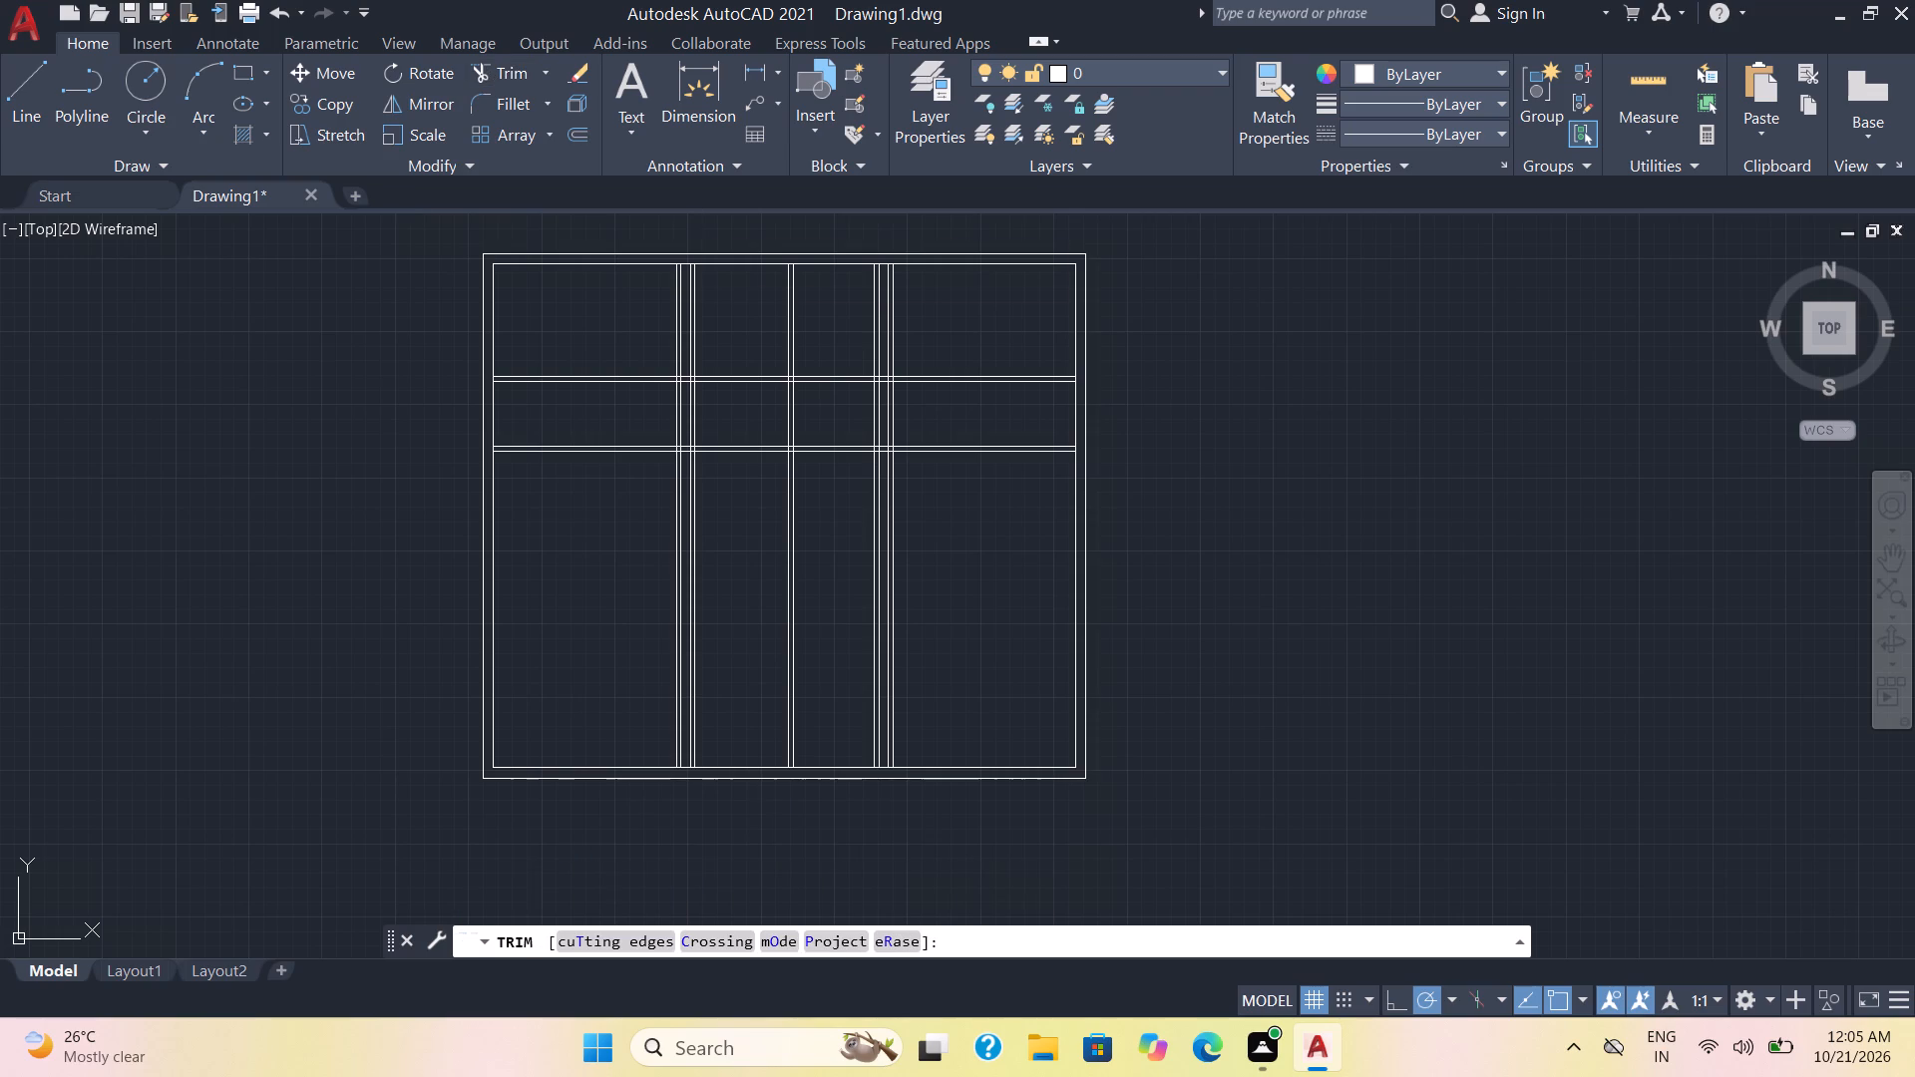
left_click_drag(592, 326, 592, 396)
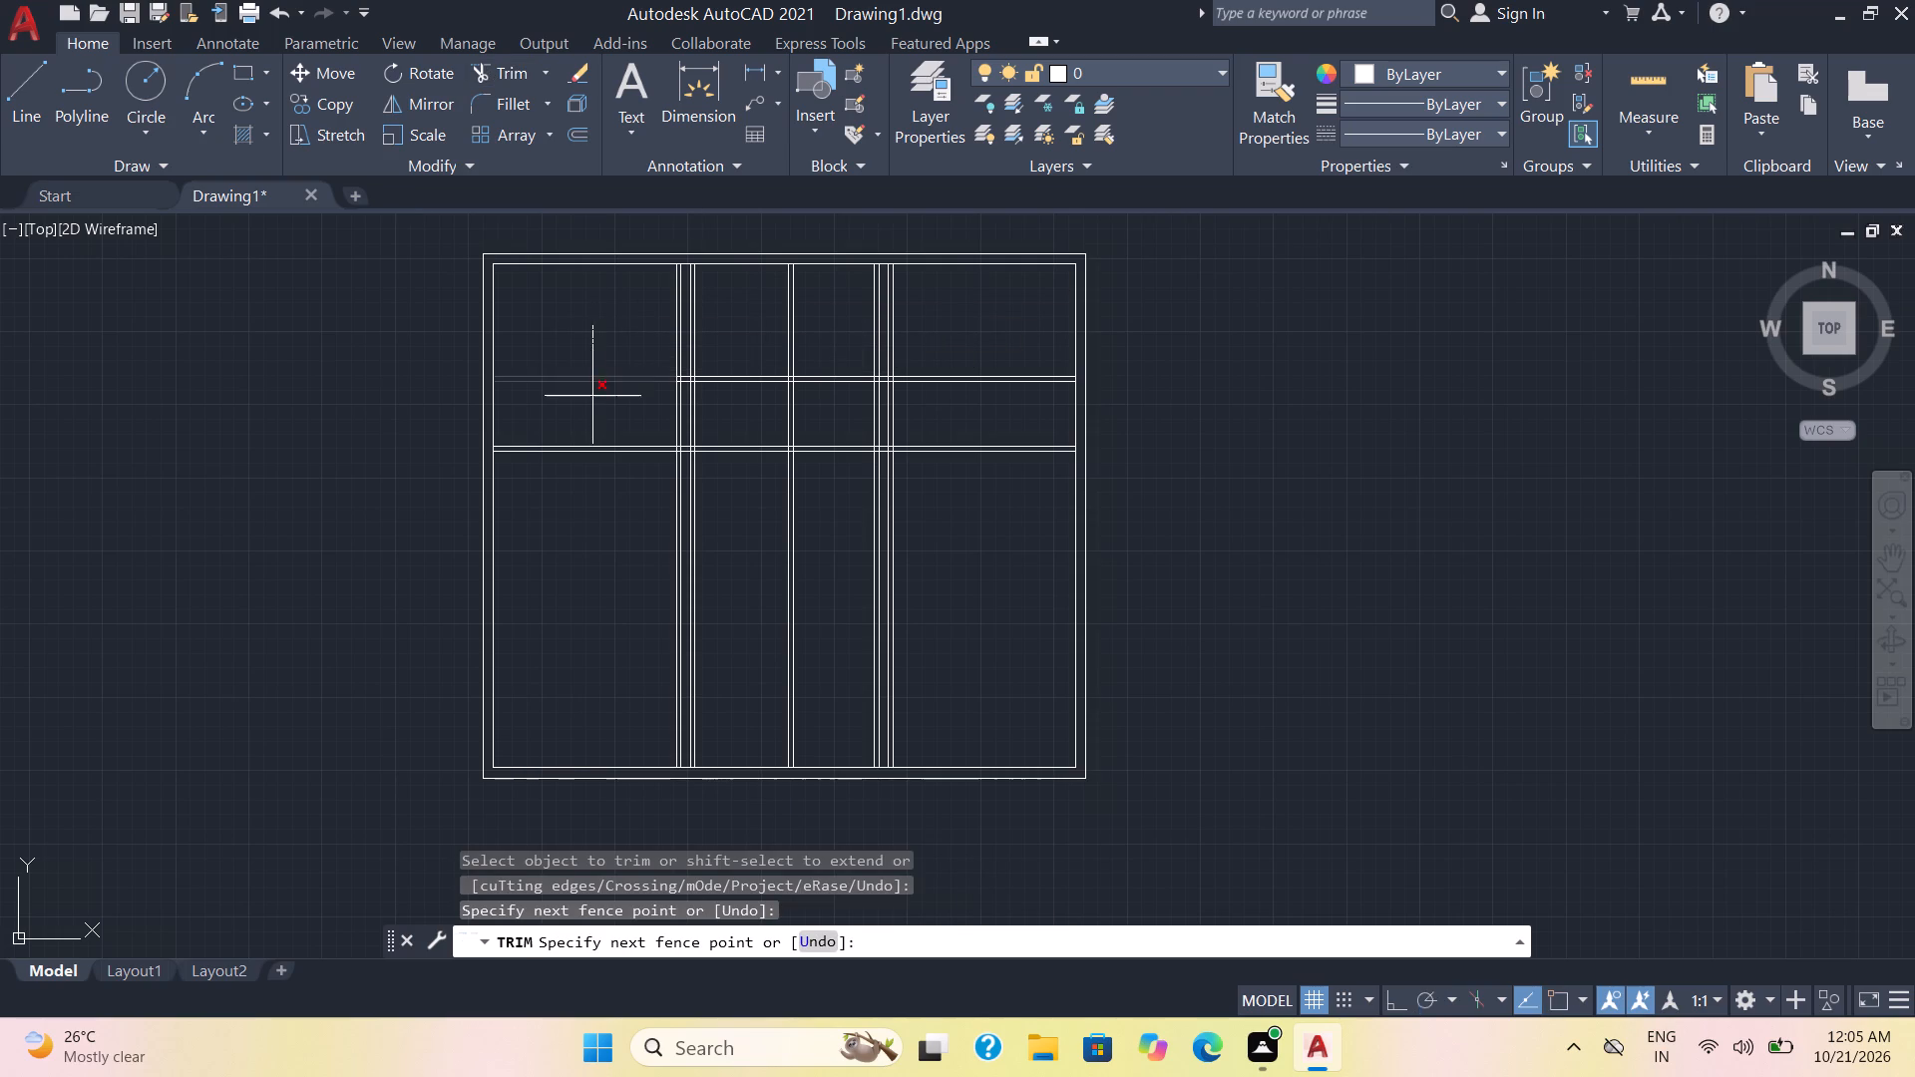
left_click_drag(592, 396, 592, 399)
left_click(666, 354)
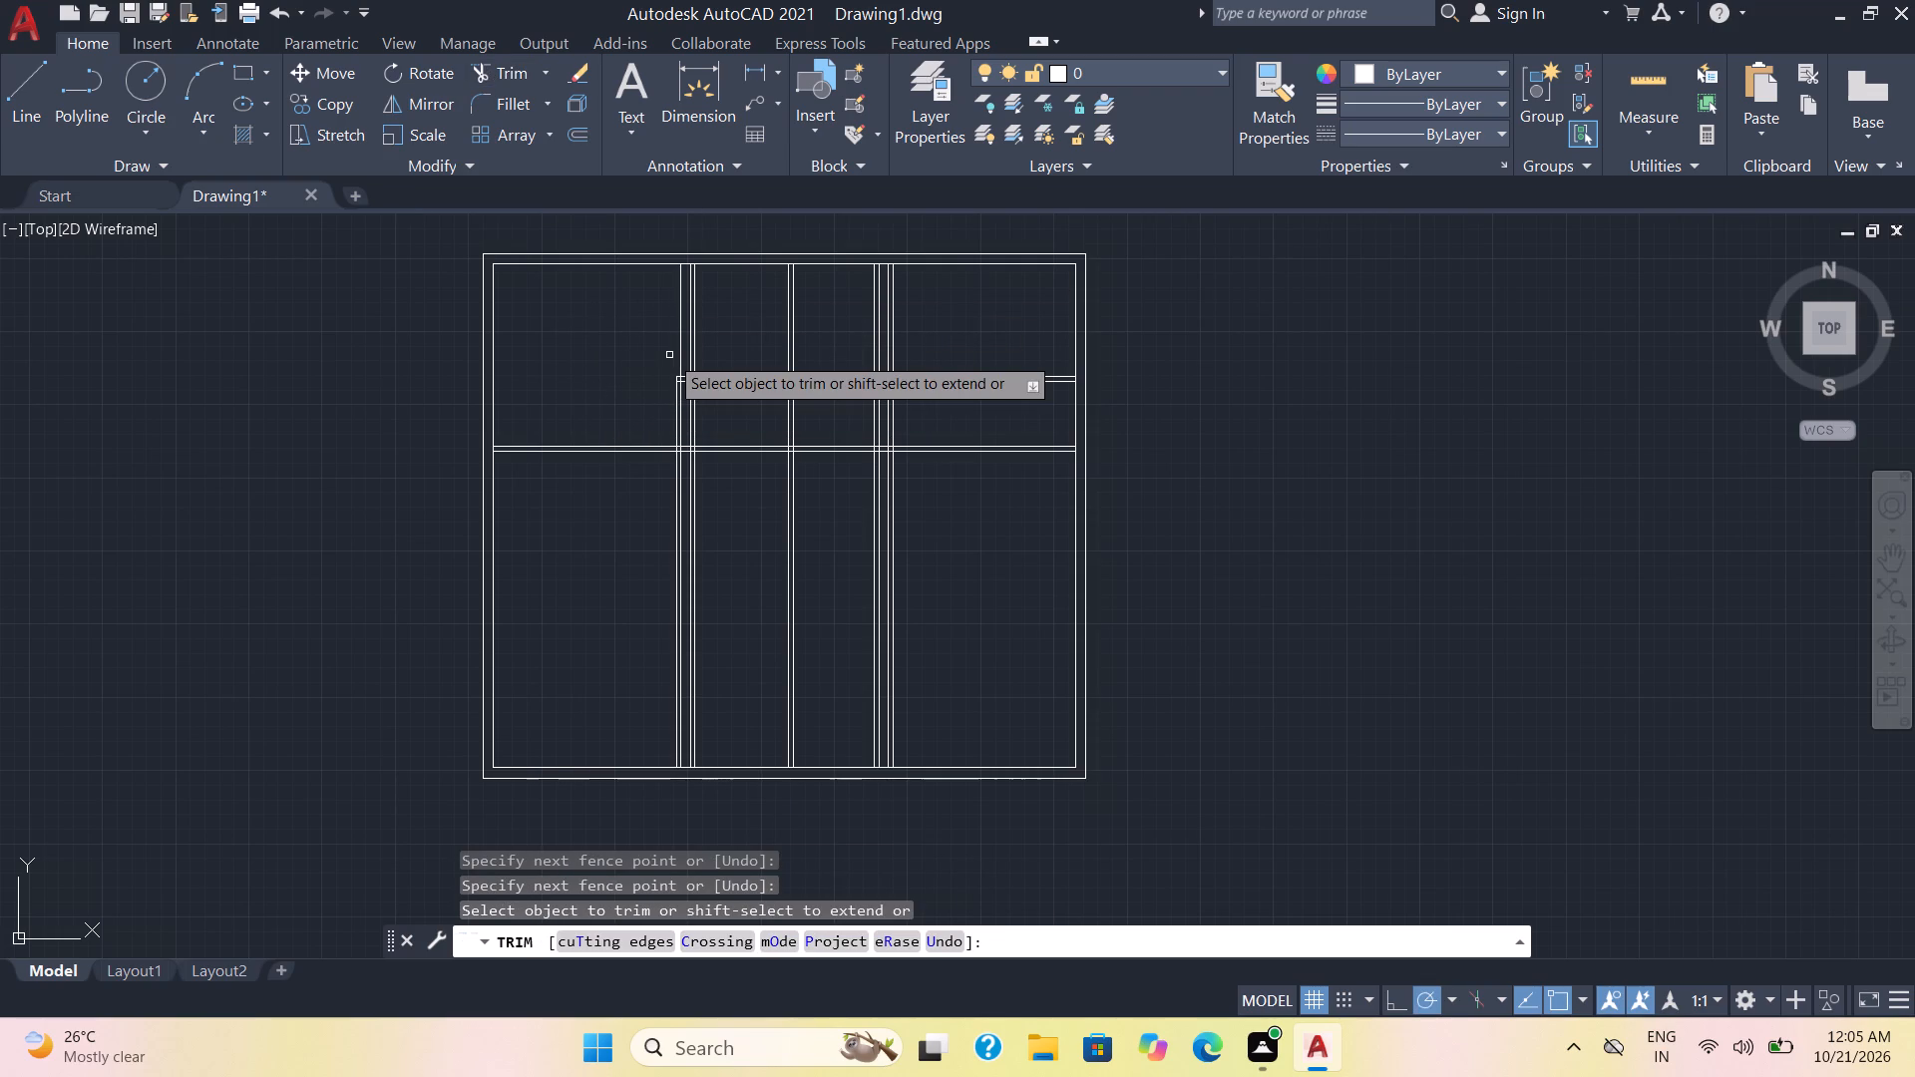
key("ctrl+z")
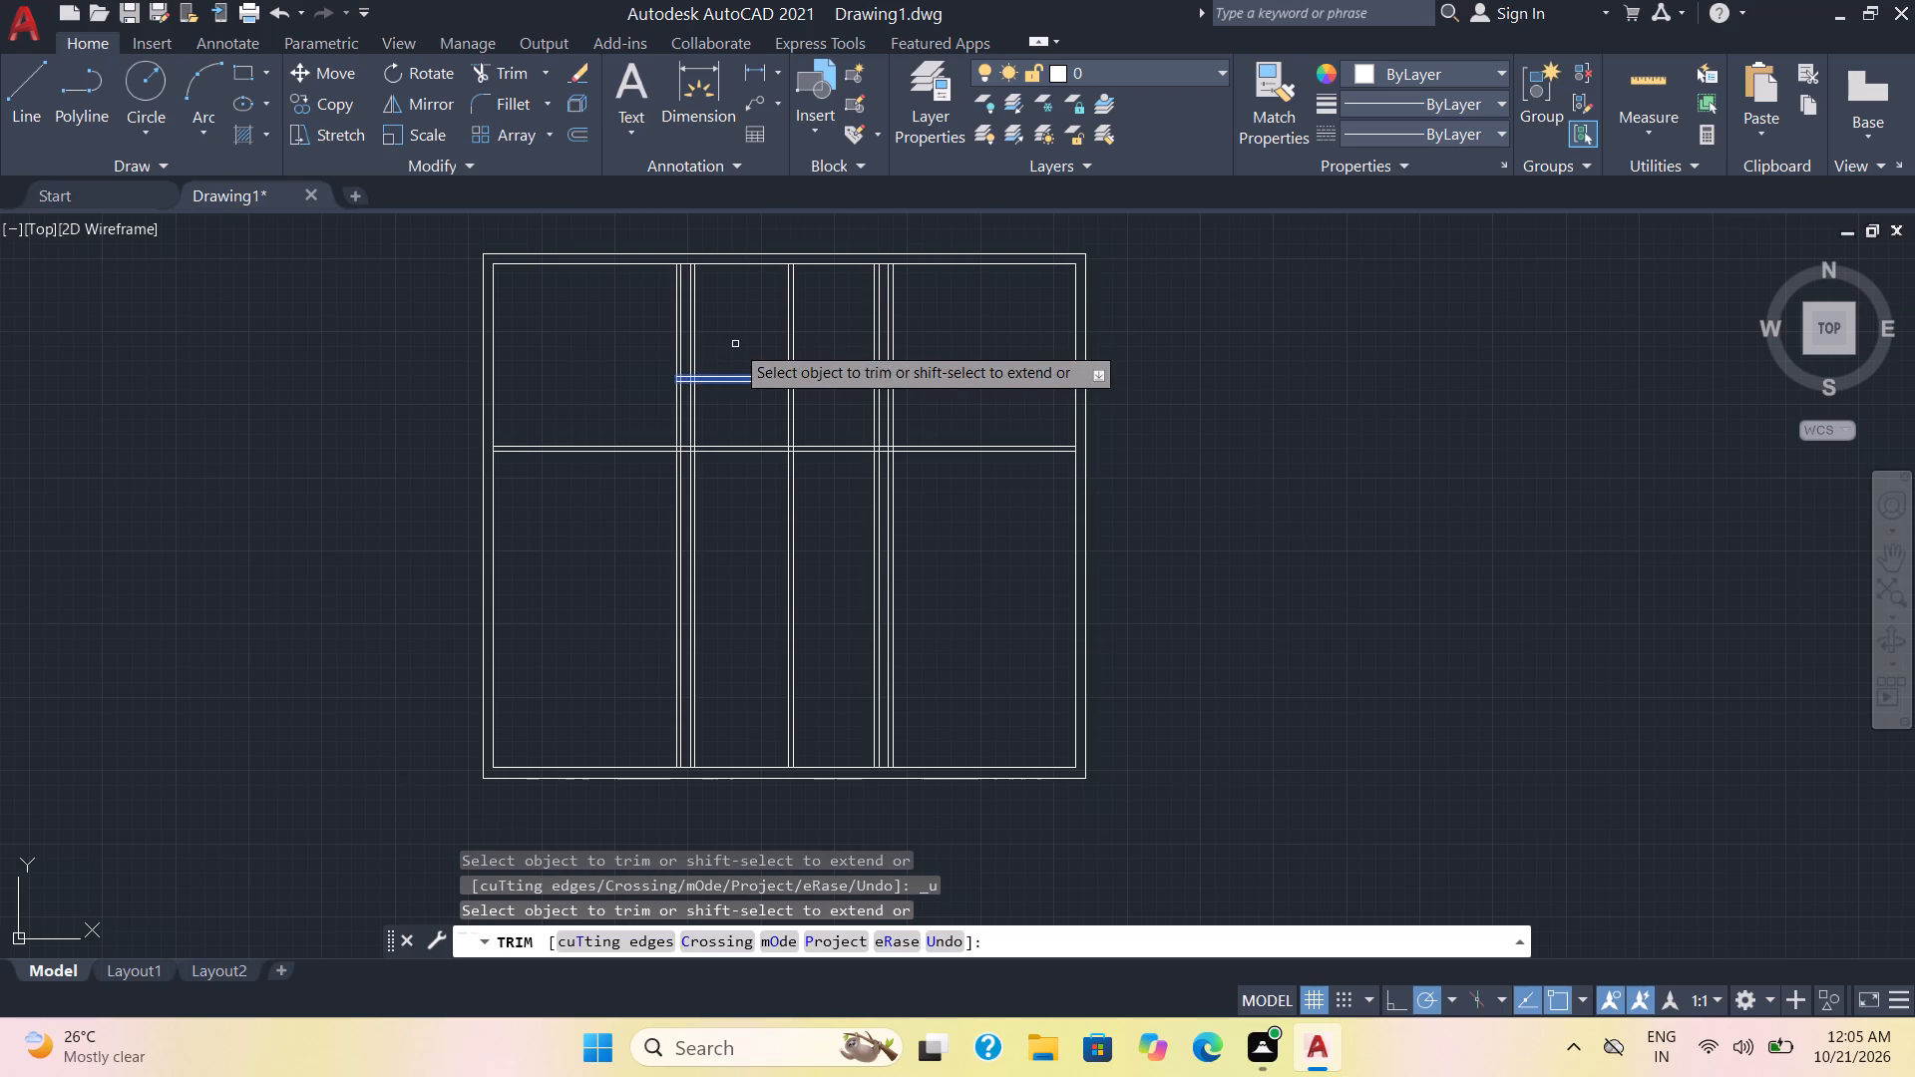
Trim the inner left vertical pair above the lower horizontal partition, and that partition between this pair and the central pair.
left_click(693, 342)
left_click(687, 342)
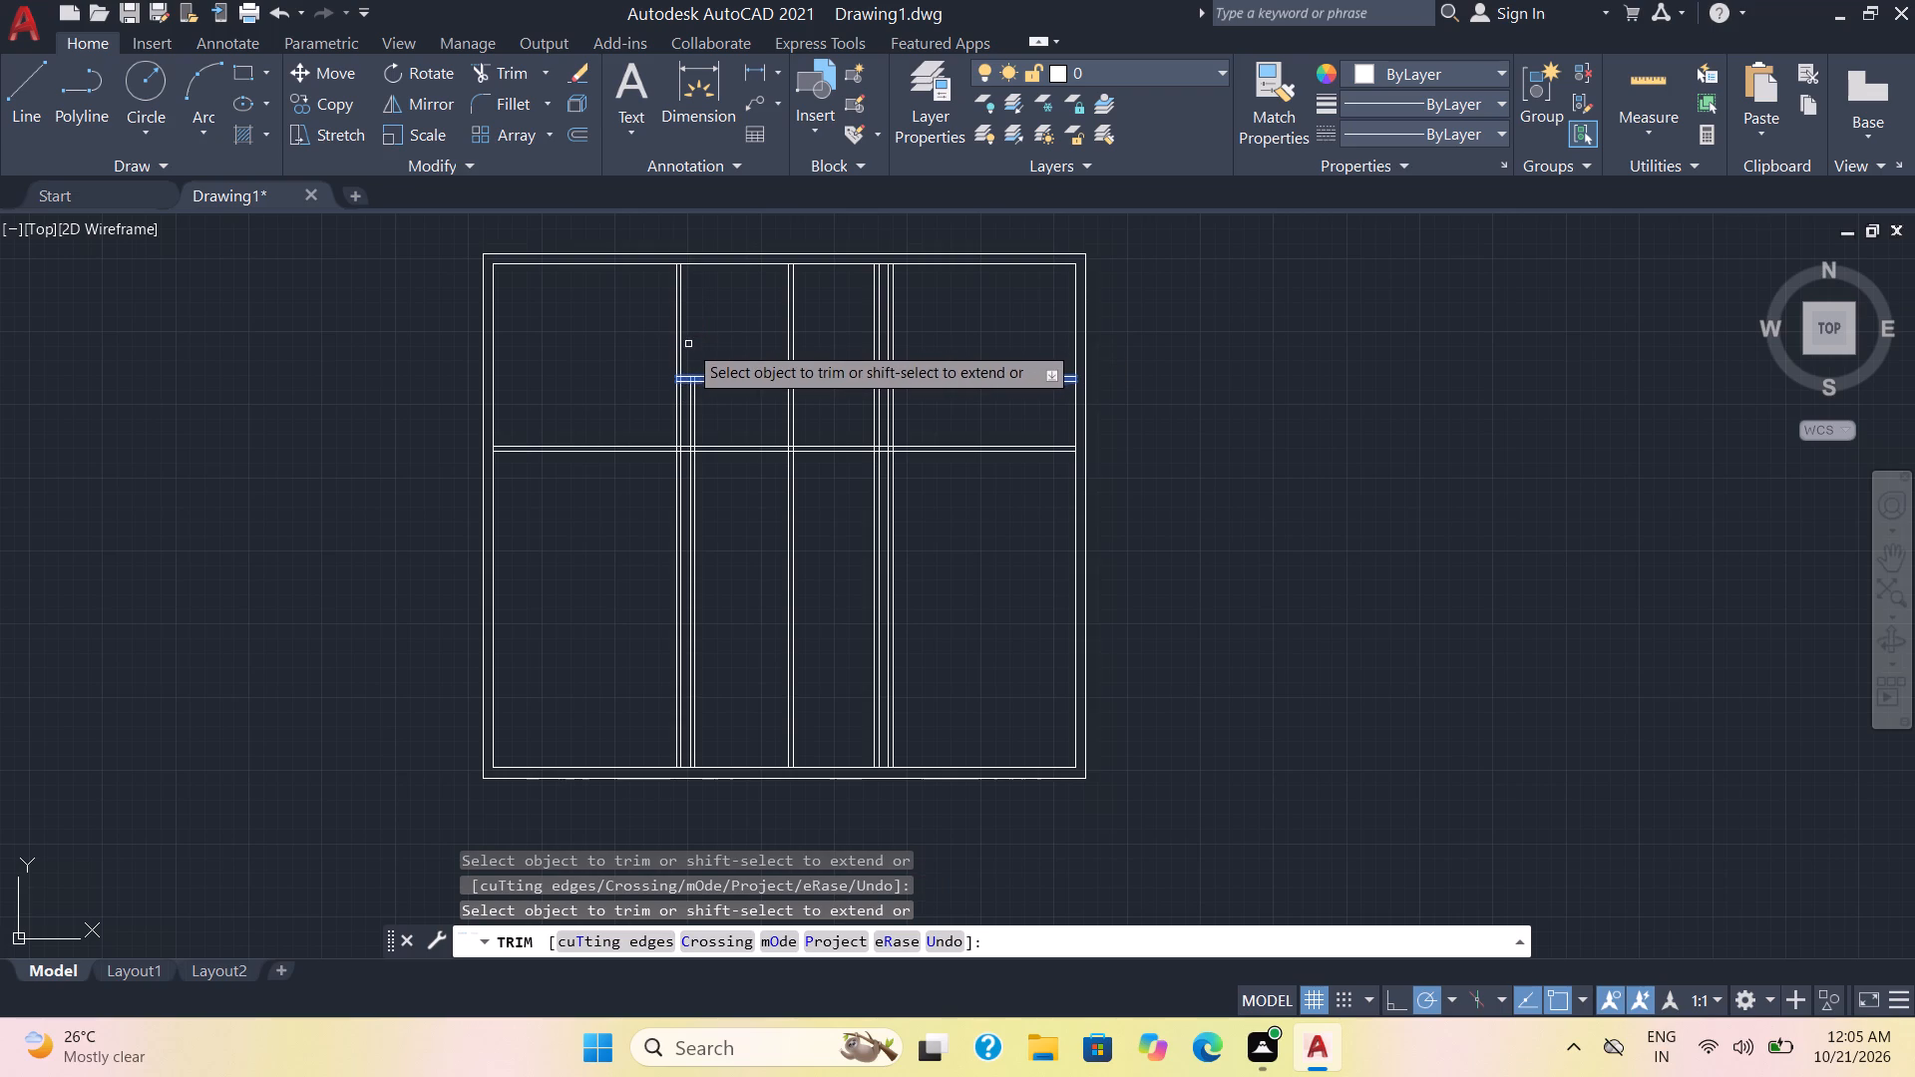
left_click(697, 425)
left_click(690, 426)
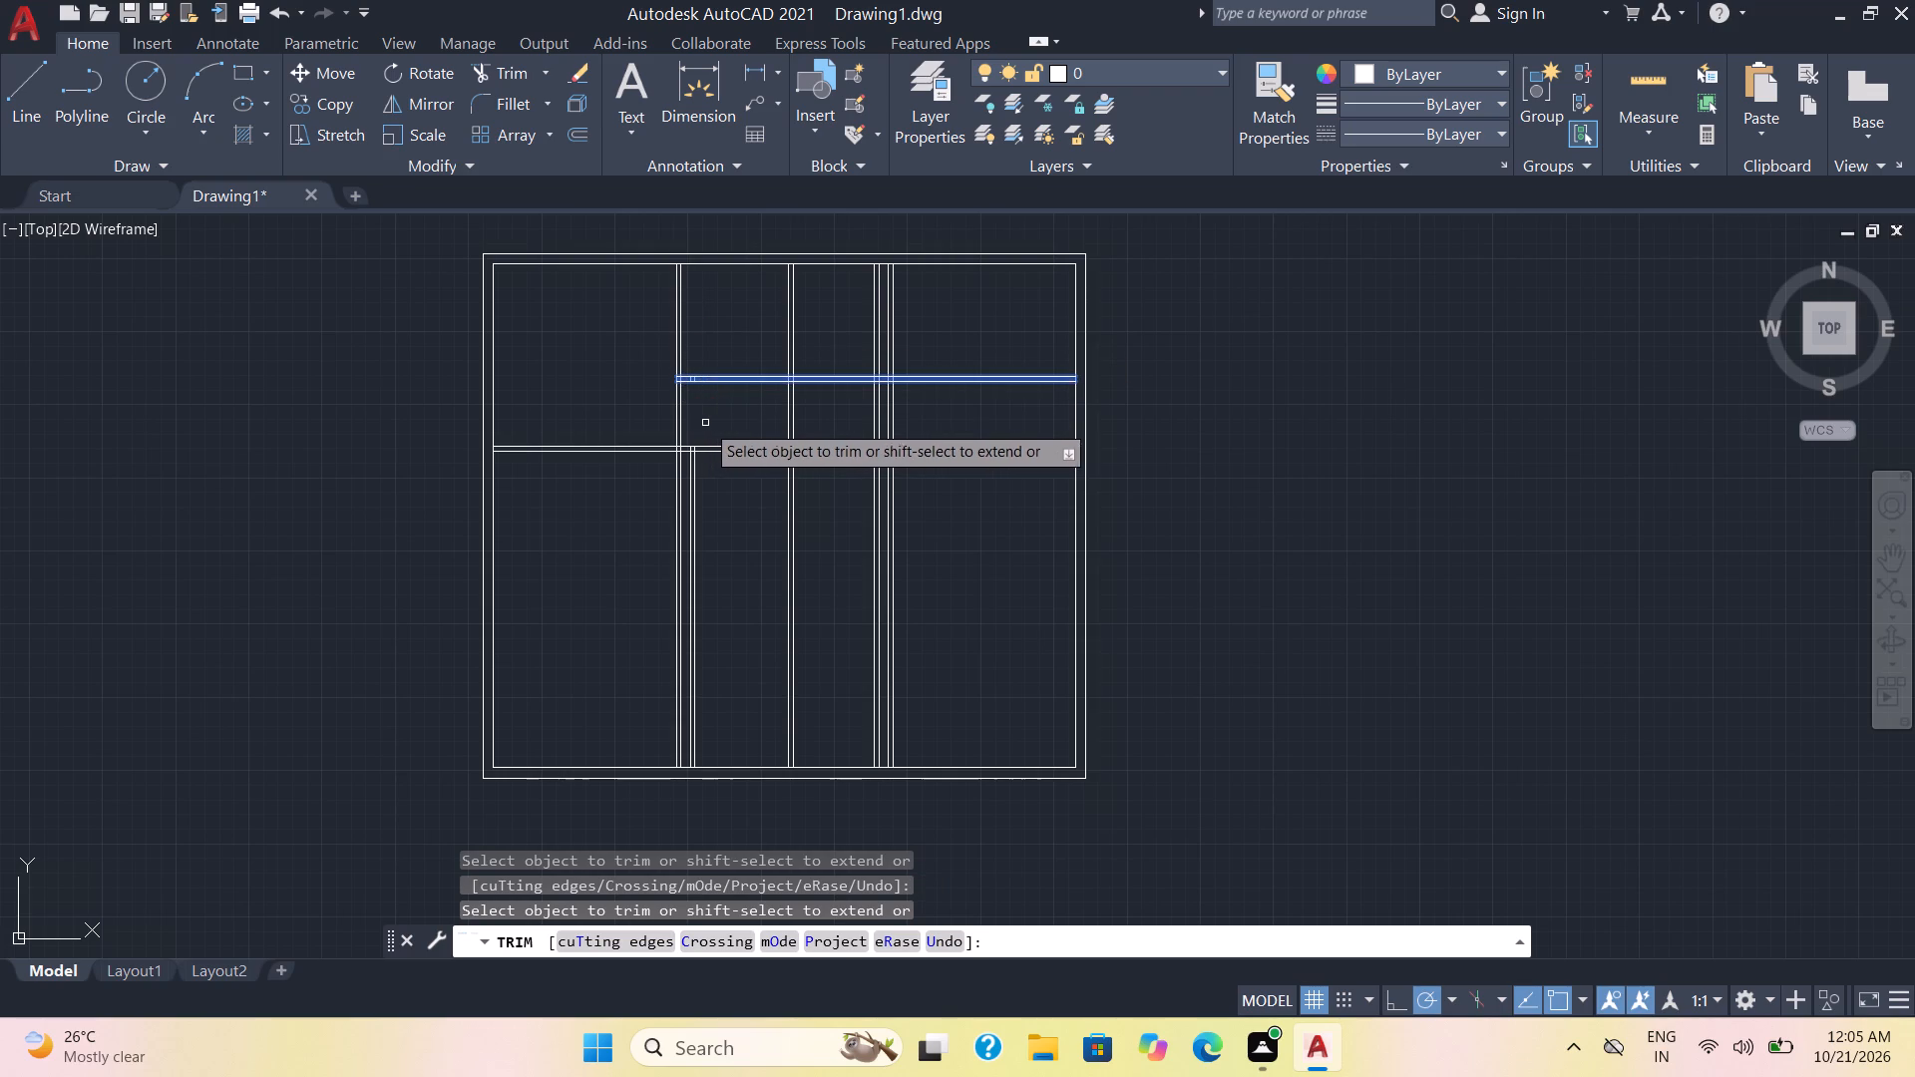
left_click(727, 421)
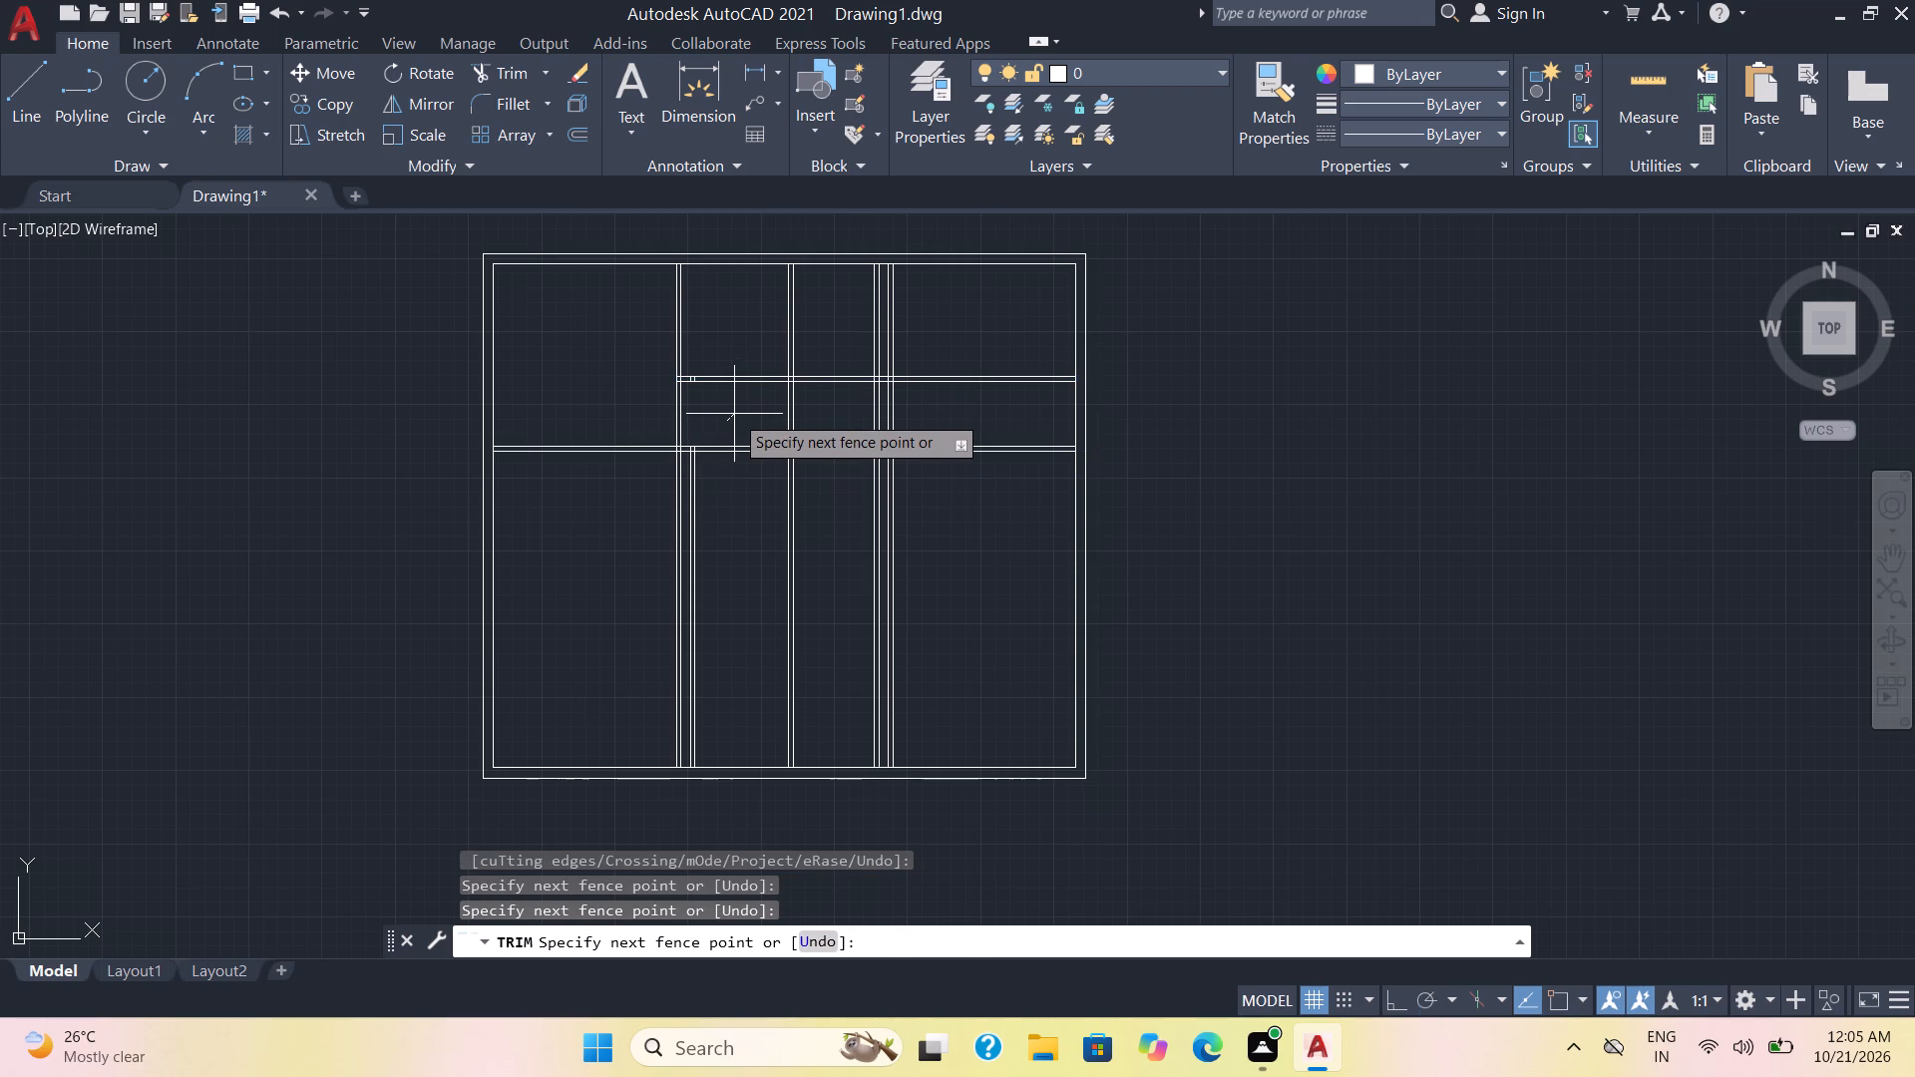
left_click(736, 521)
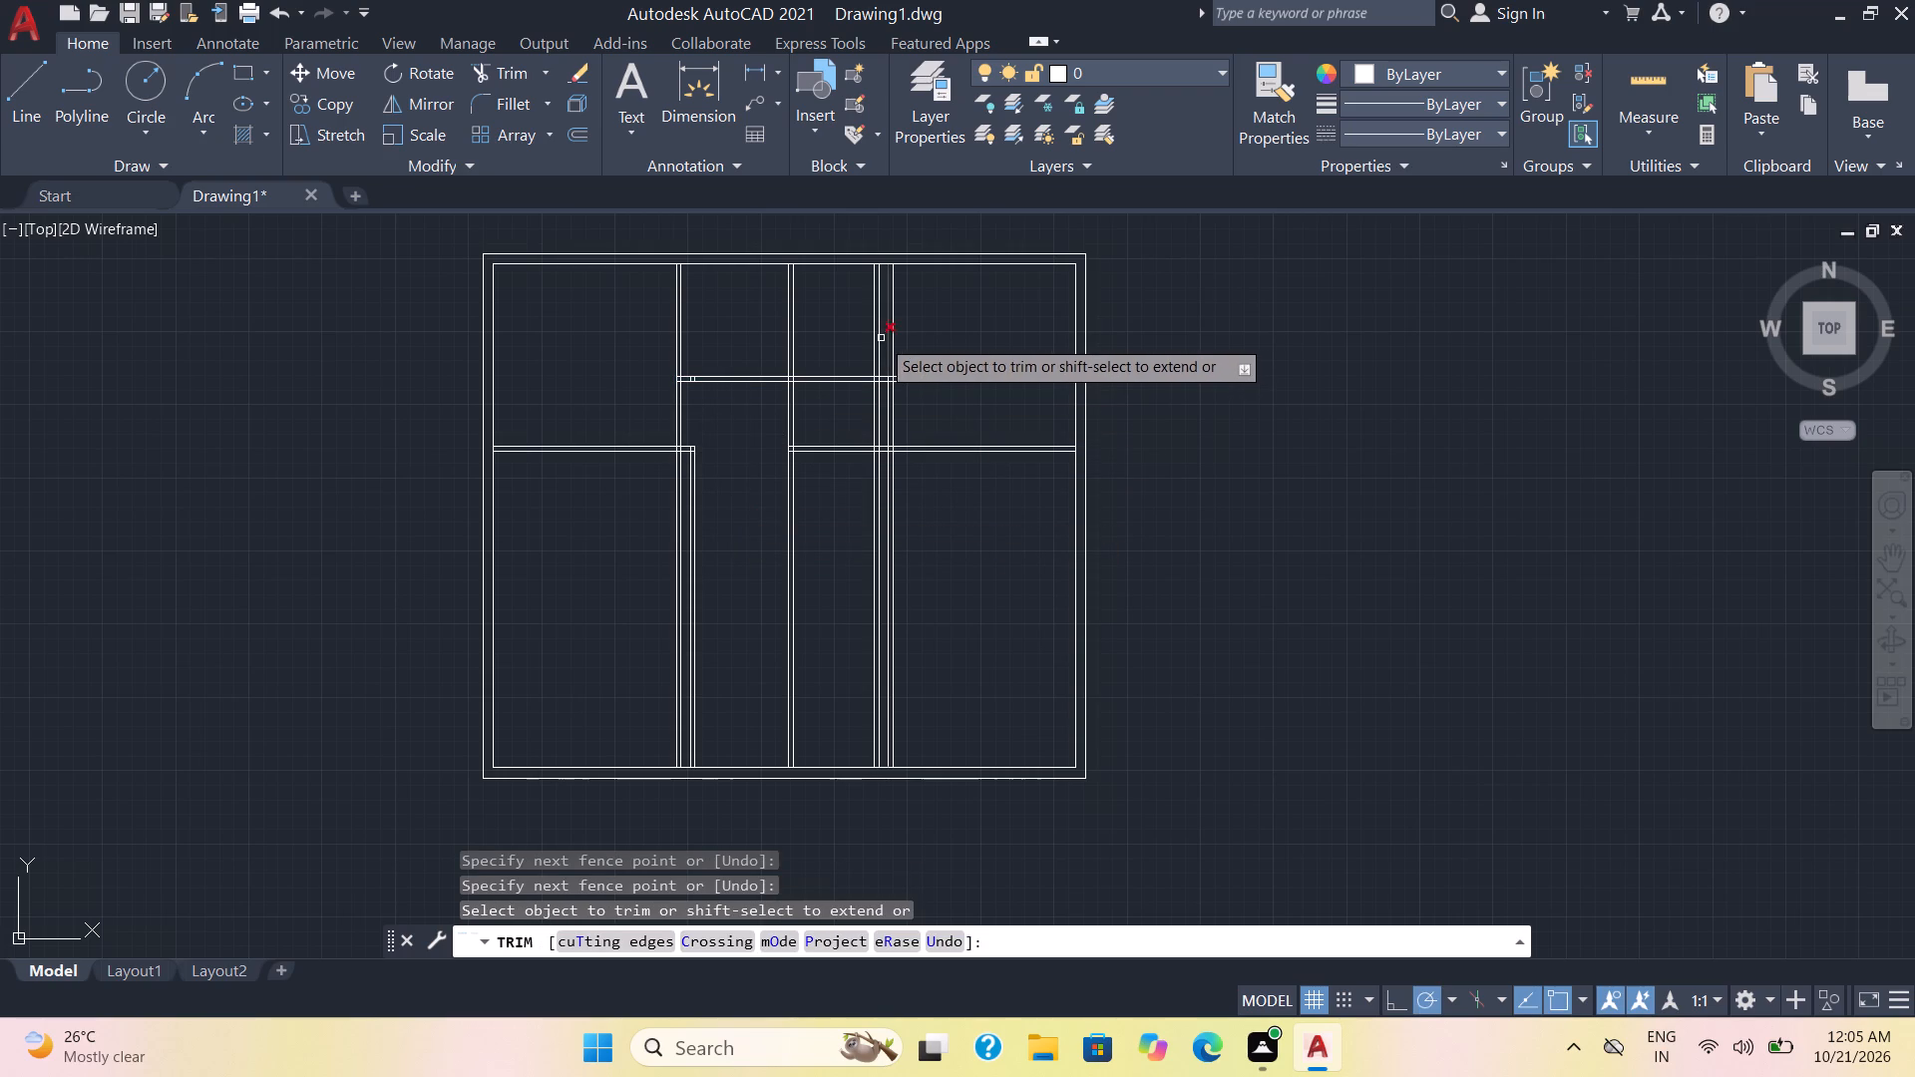
Trim the inner right vertical pair above the lower horizontal partition, and that partition between the central pair and this pair.
left_click(877, 346)
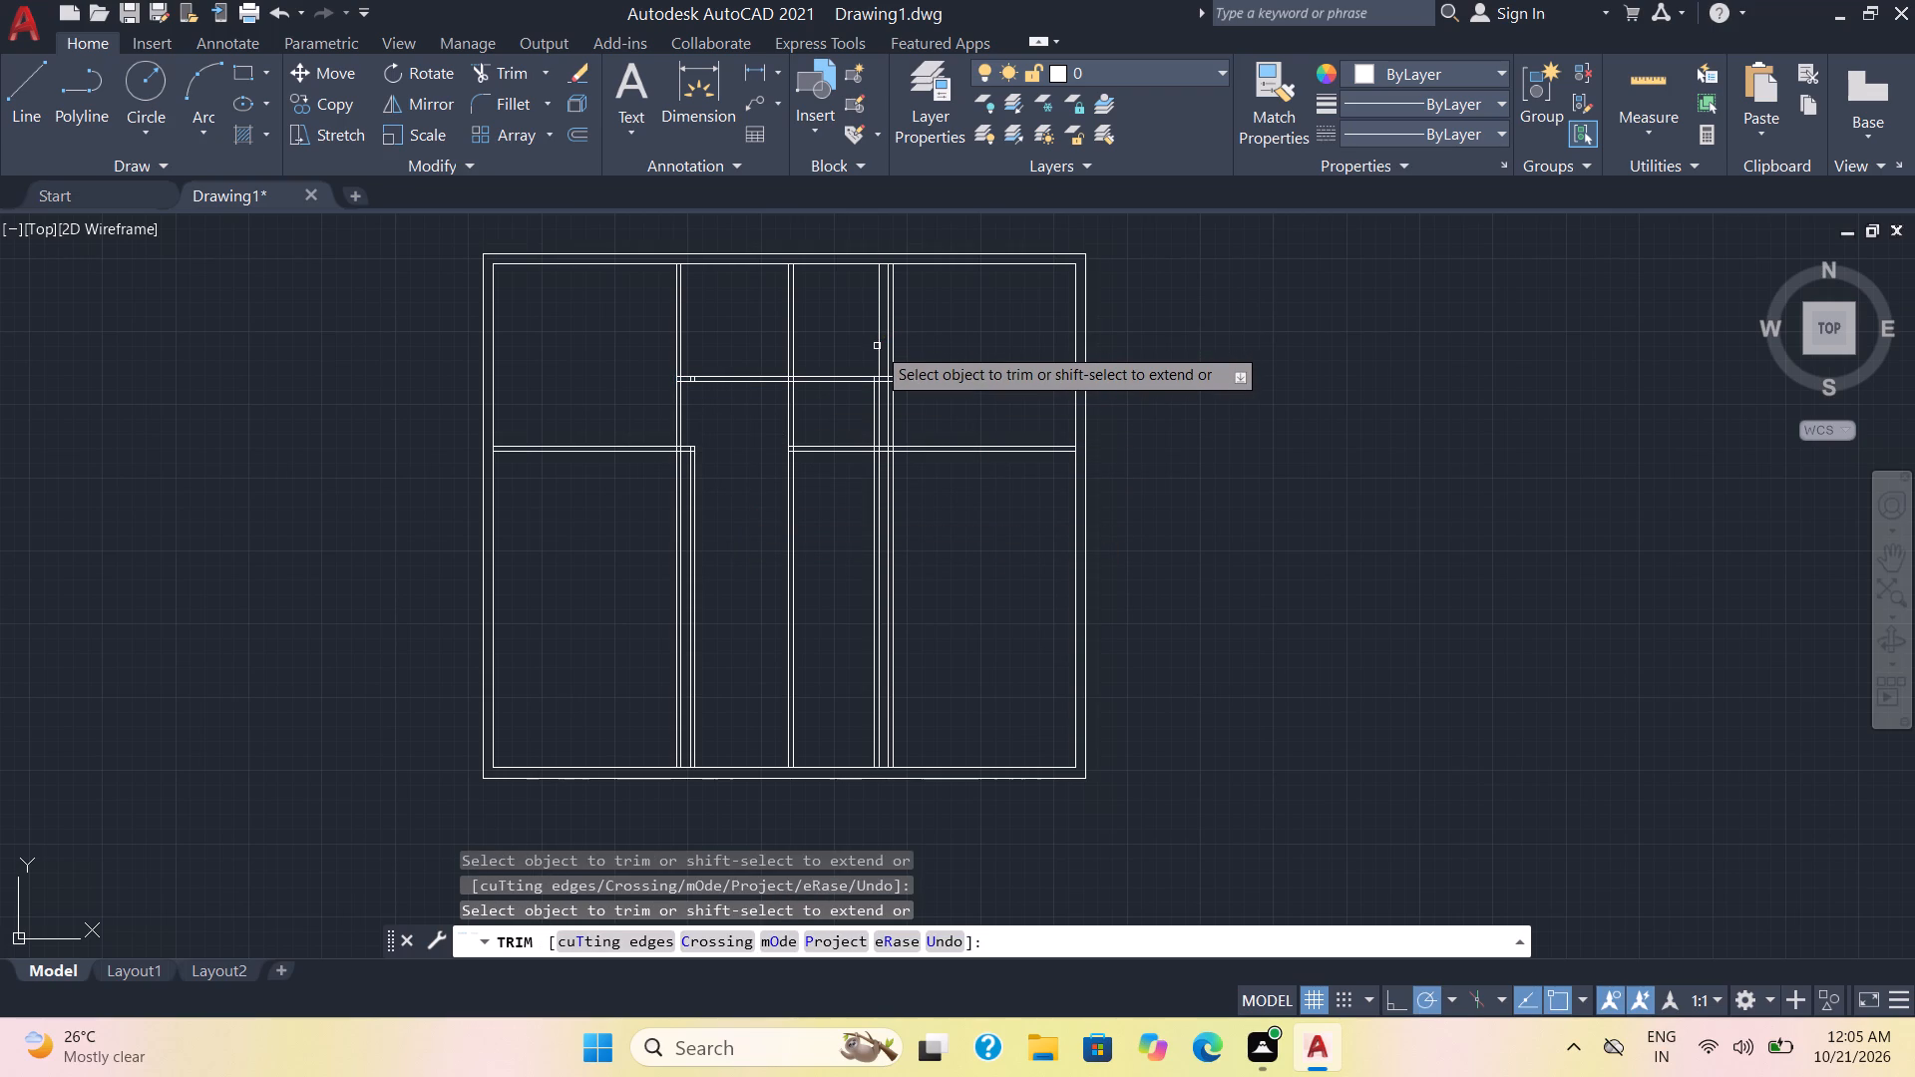
left_click(880, 347)
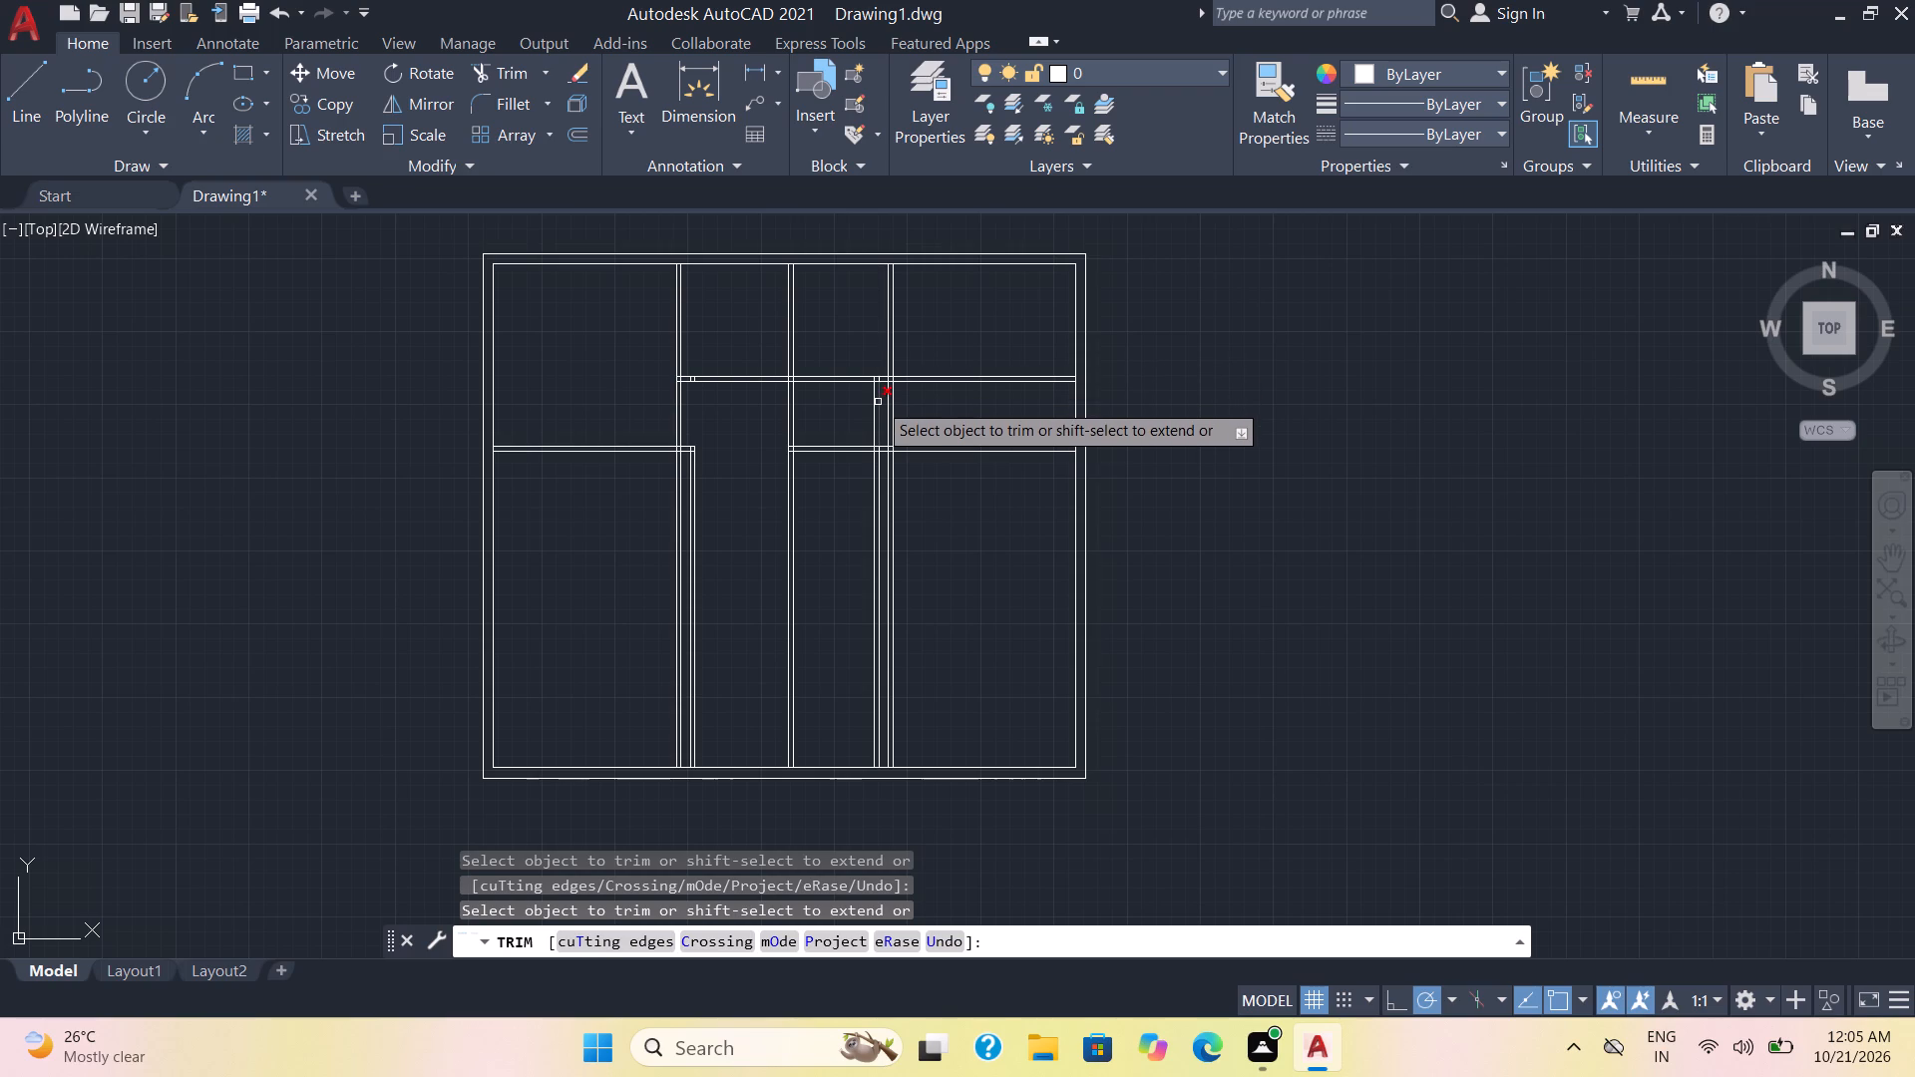
left_click(878, 402)
left_click(871, 410)
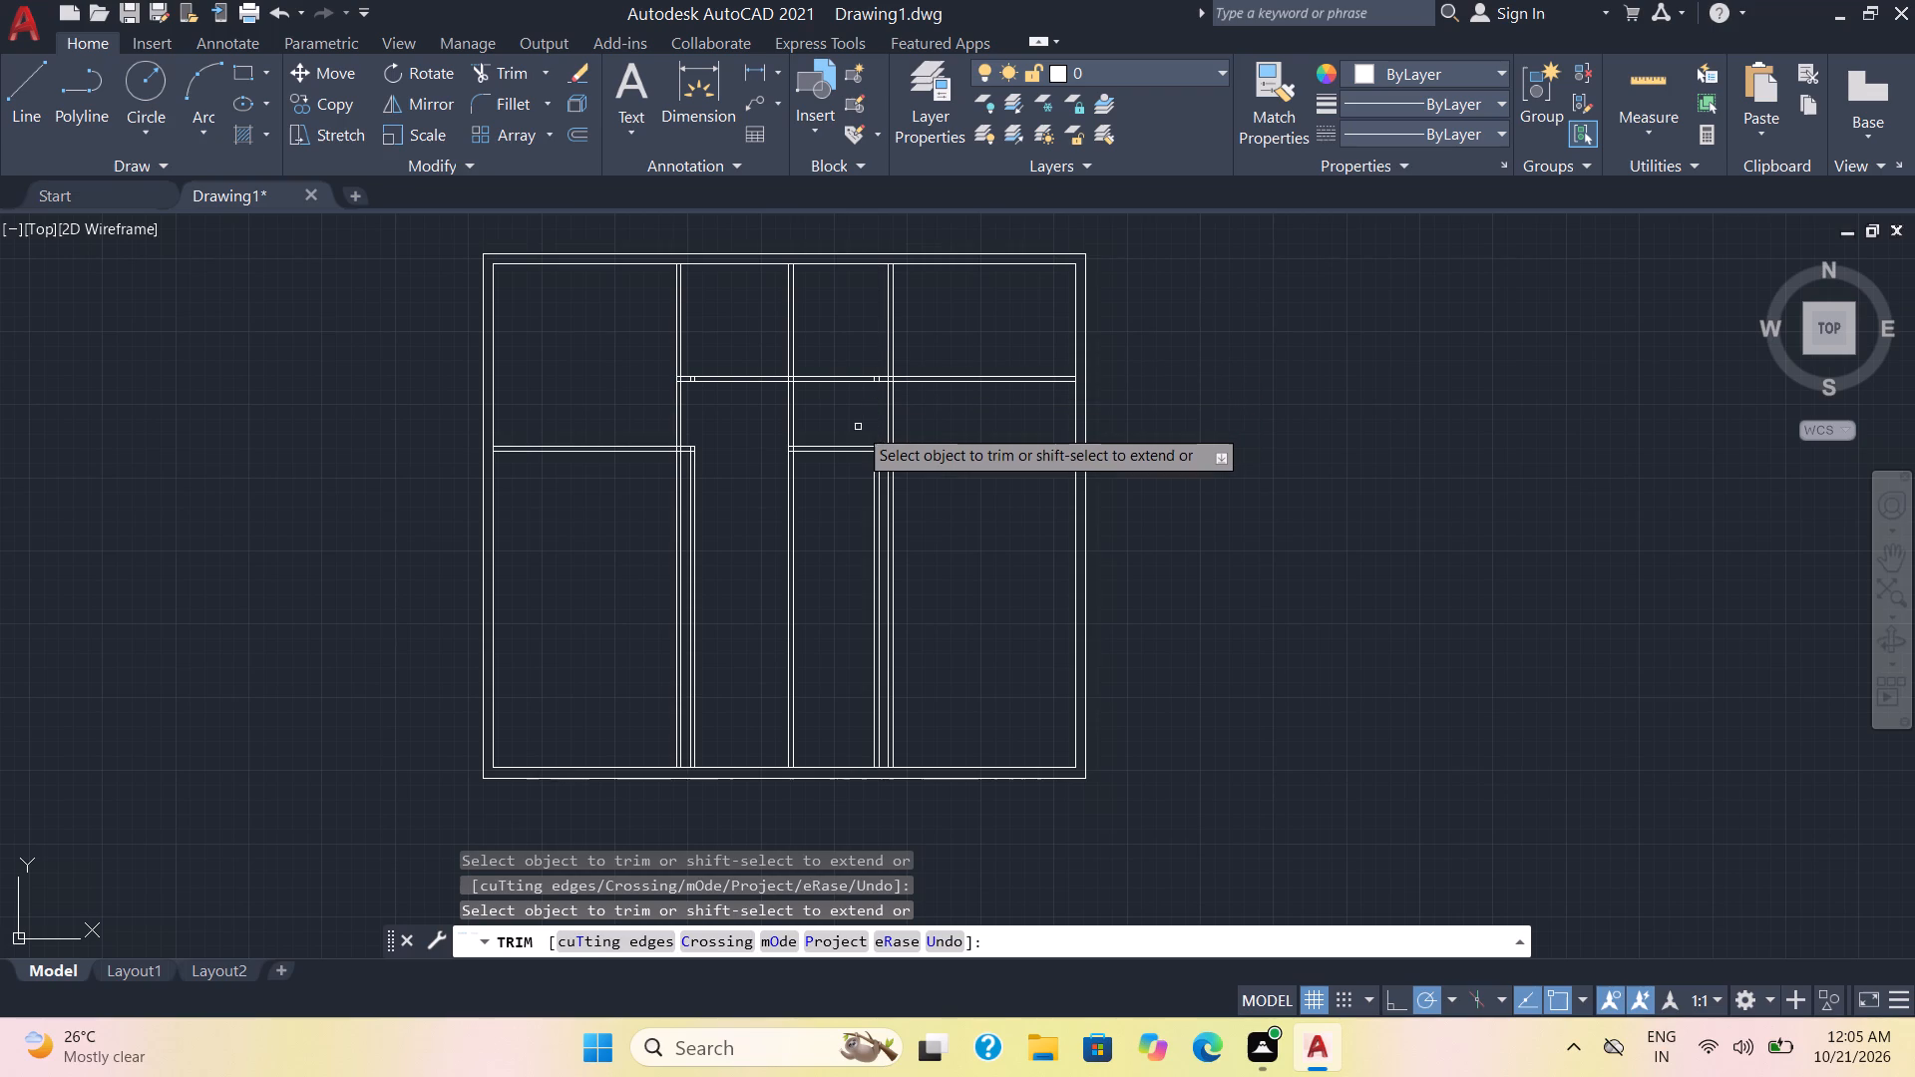
left_click_drag(851, 431, 848, 463)
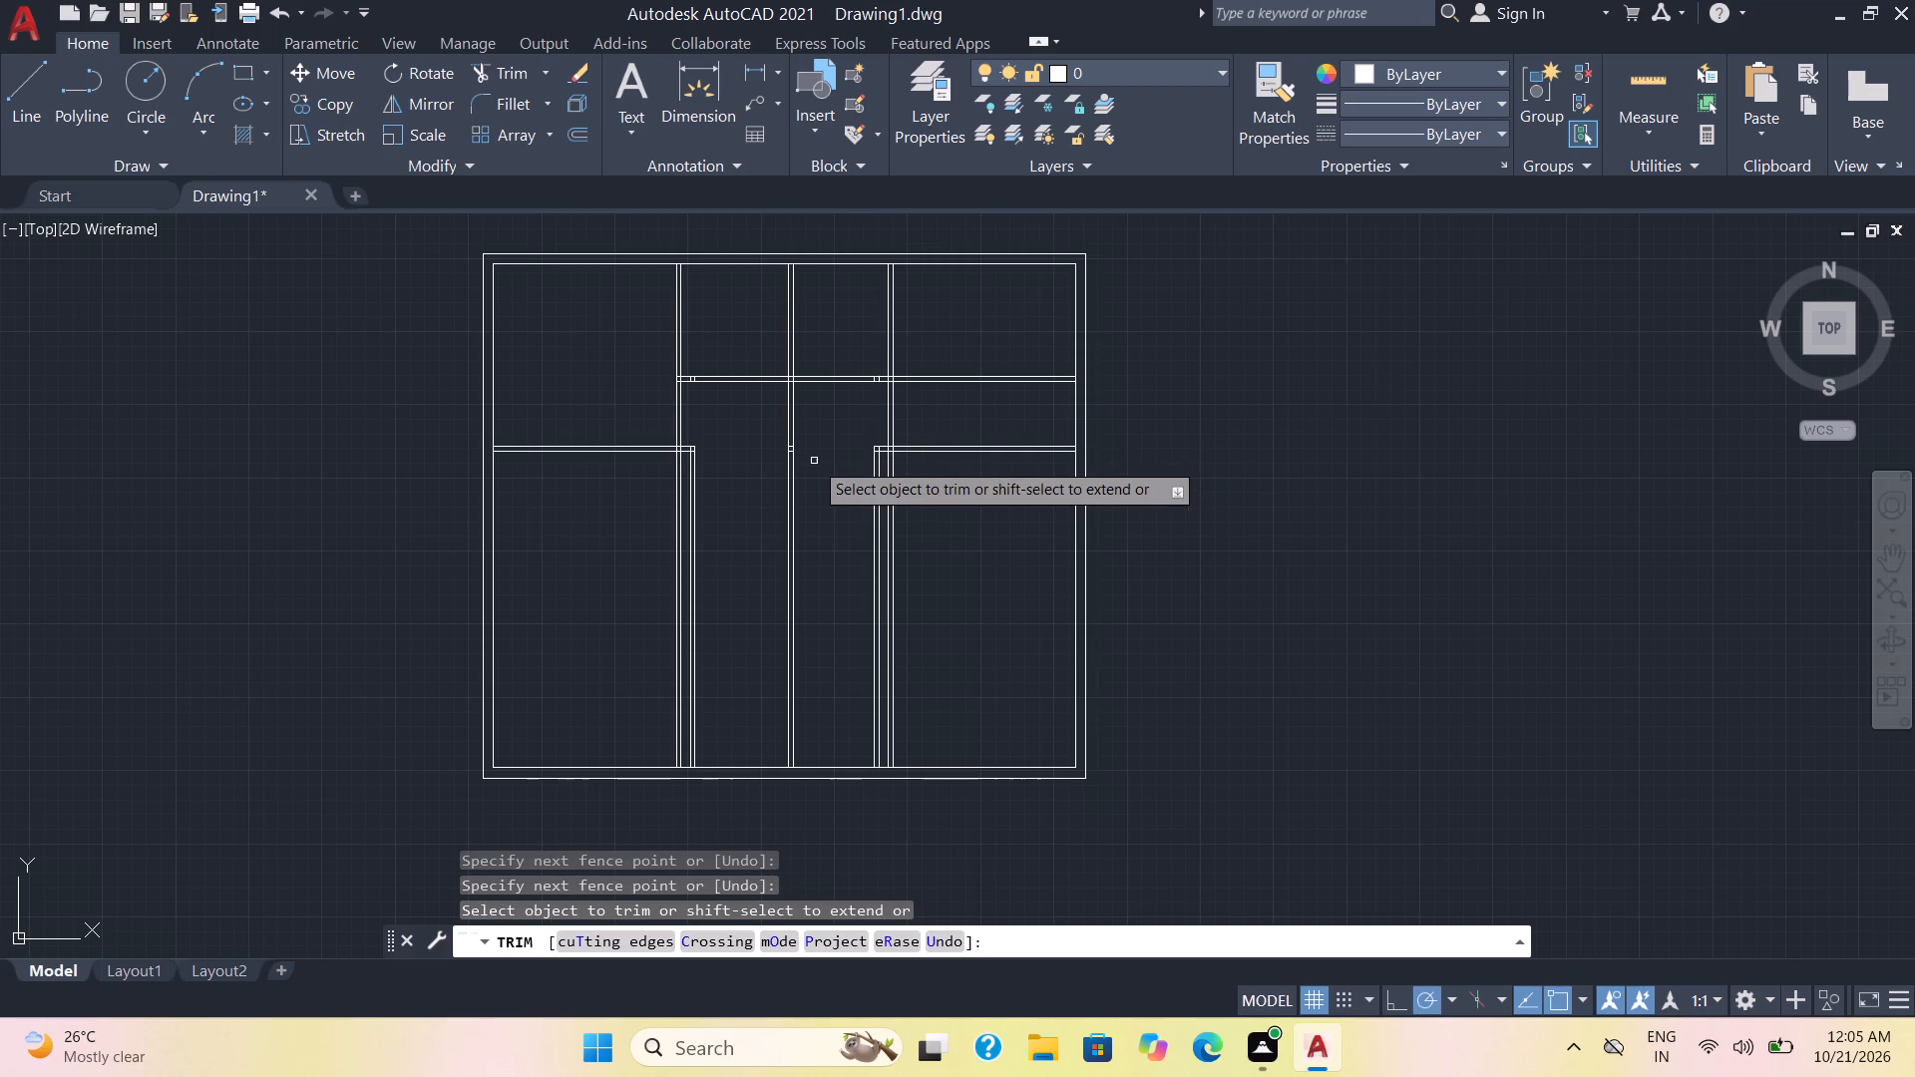
Trim the outer right and outer left vertical partition pairs below the lower horizontal partition.
left_click(889, 543)
left_click(895, 540)
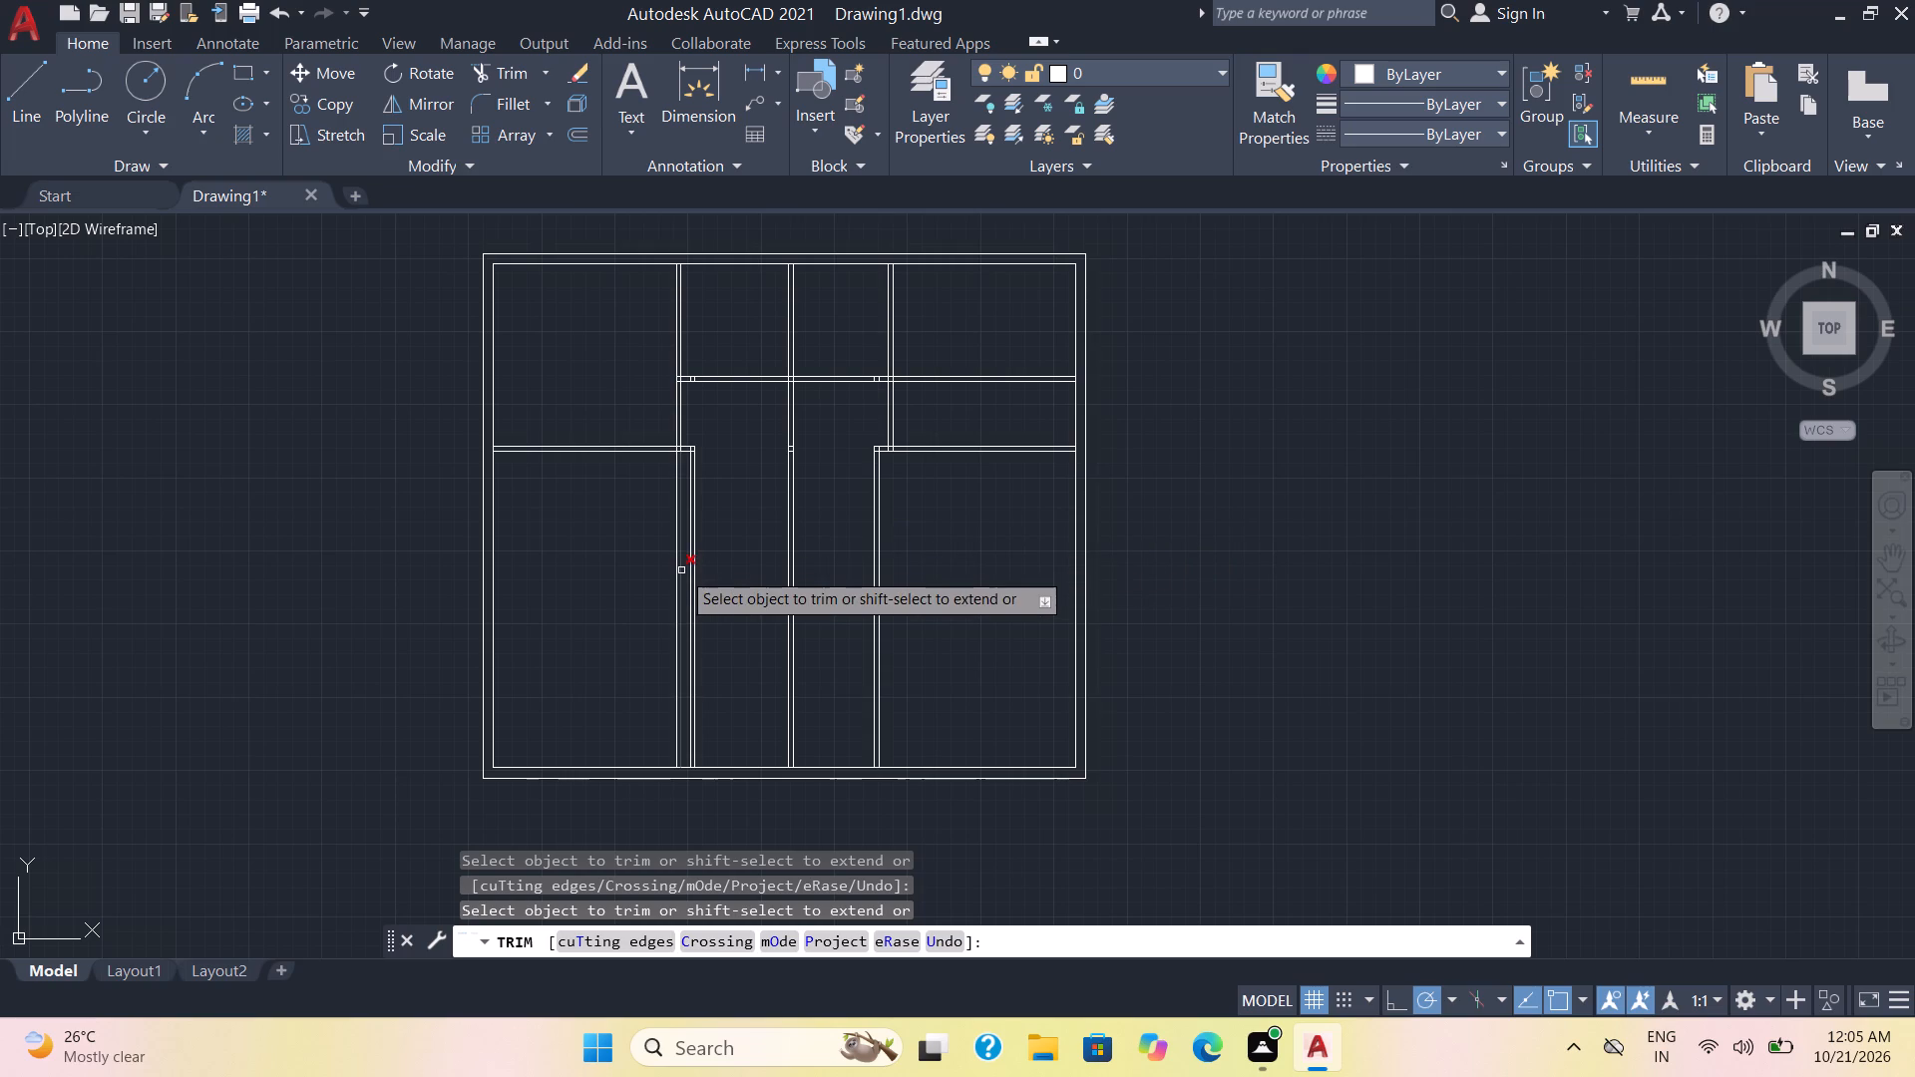
left_click(681, 570)
left_click(673, 574)
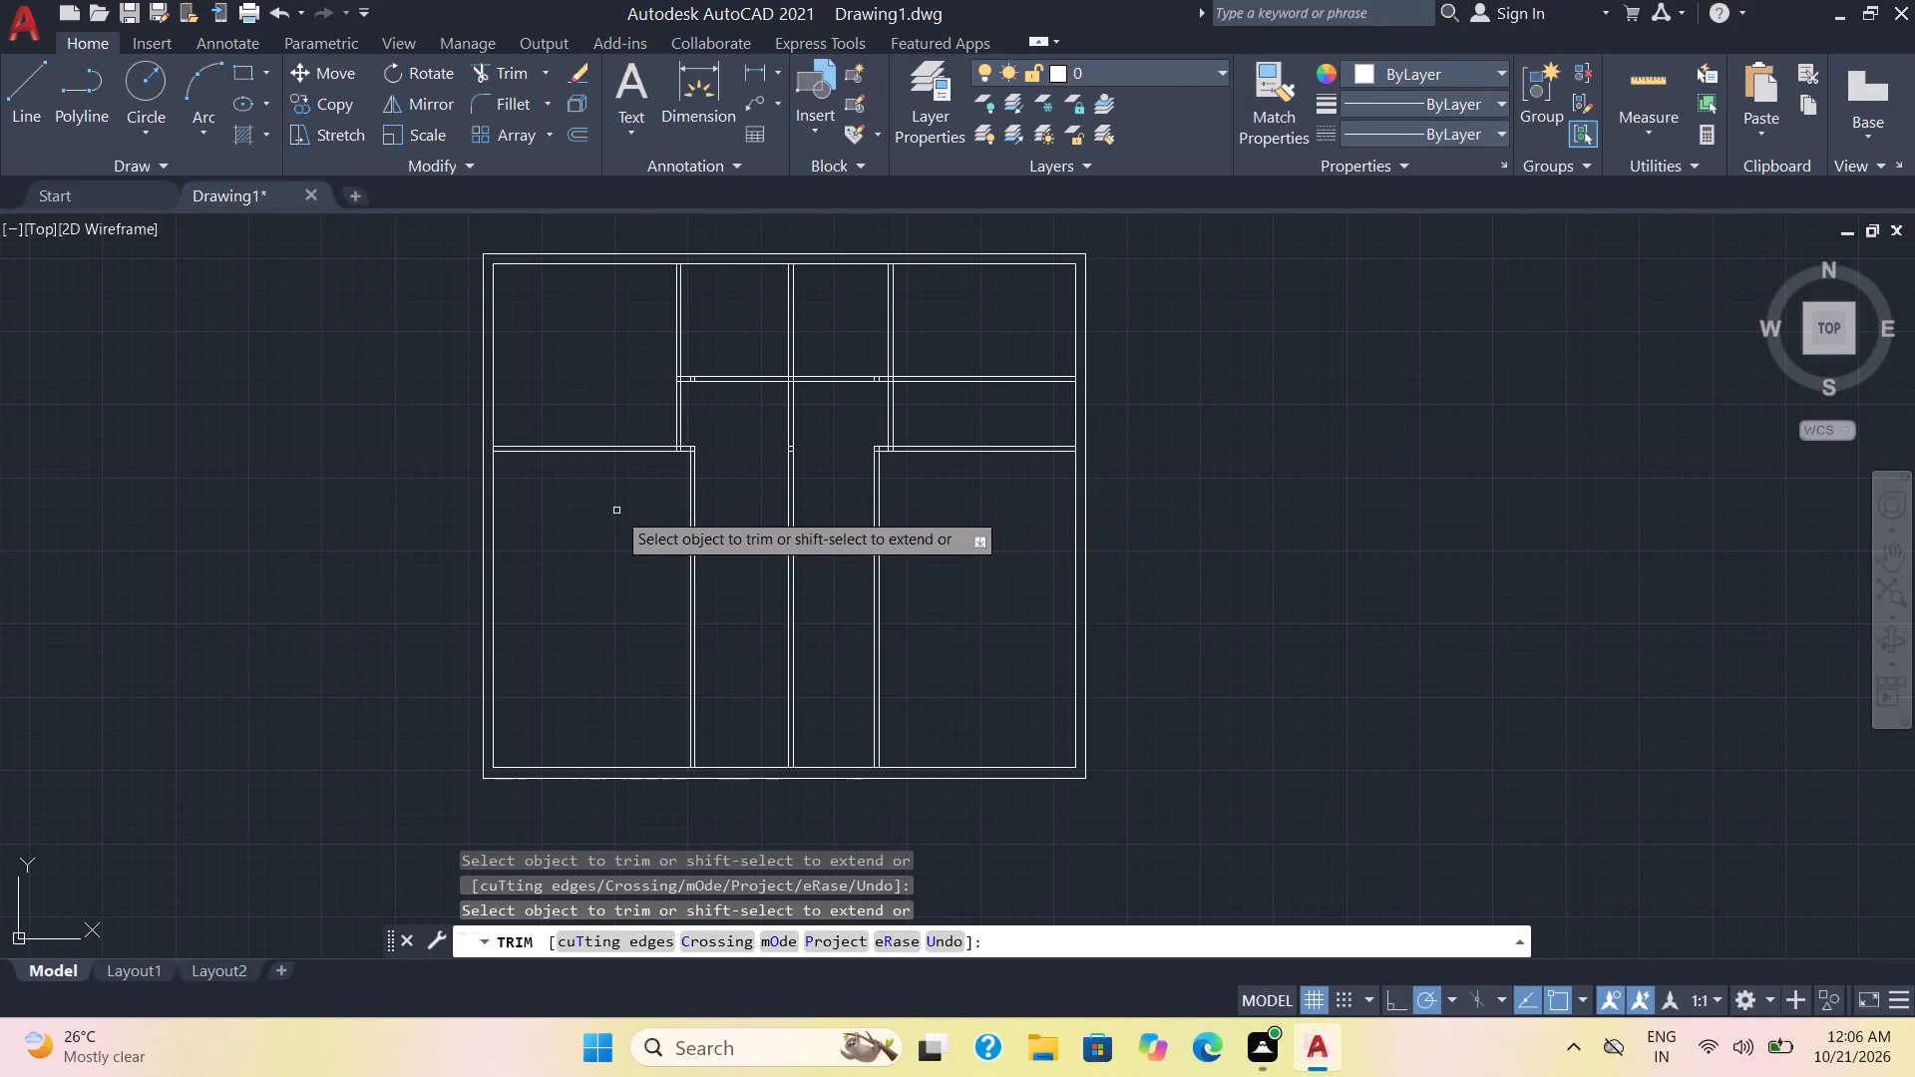
middle_click_drag(616, 511, 646, 447)
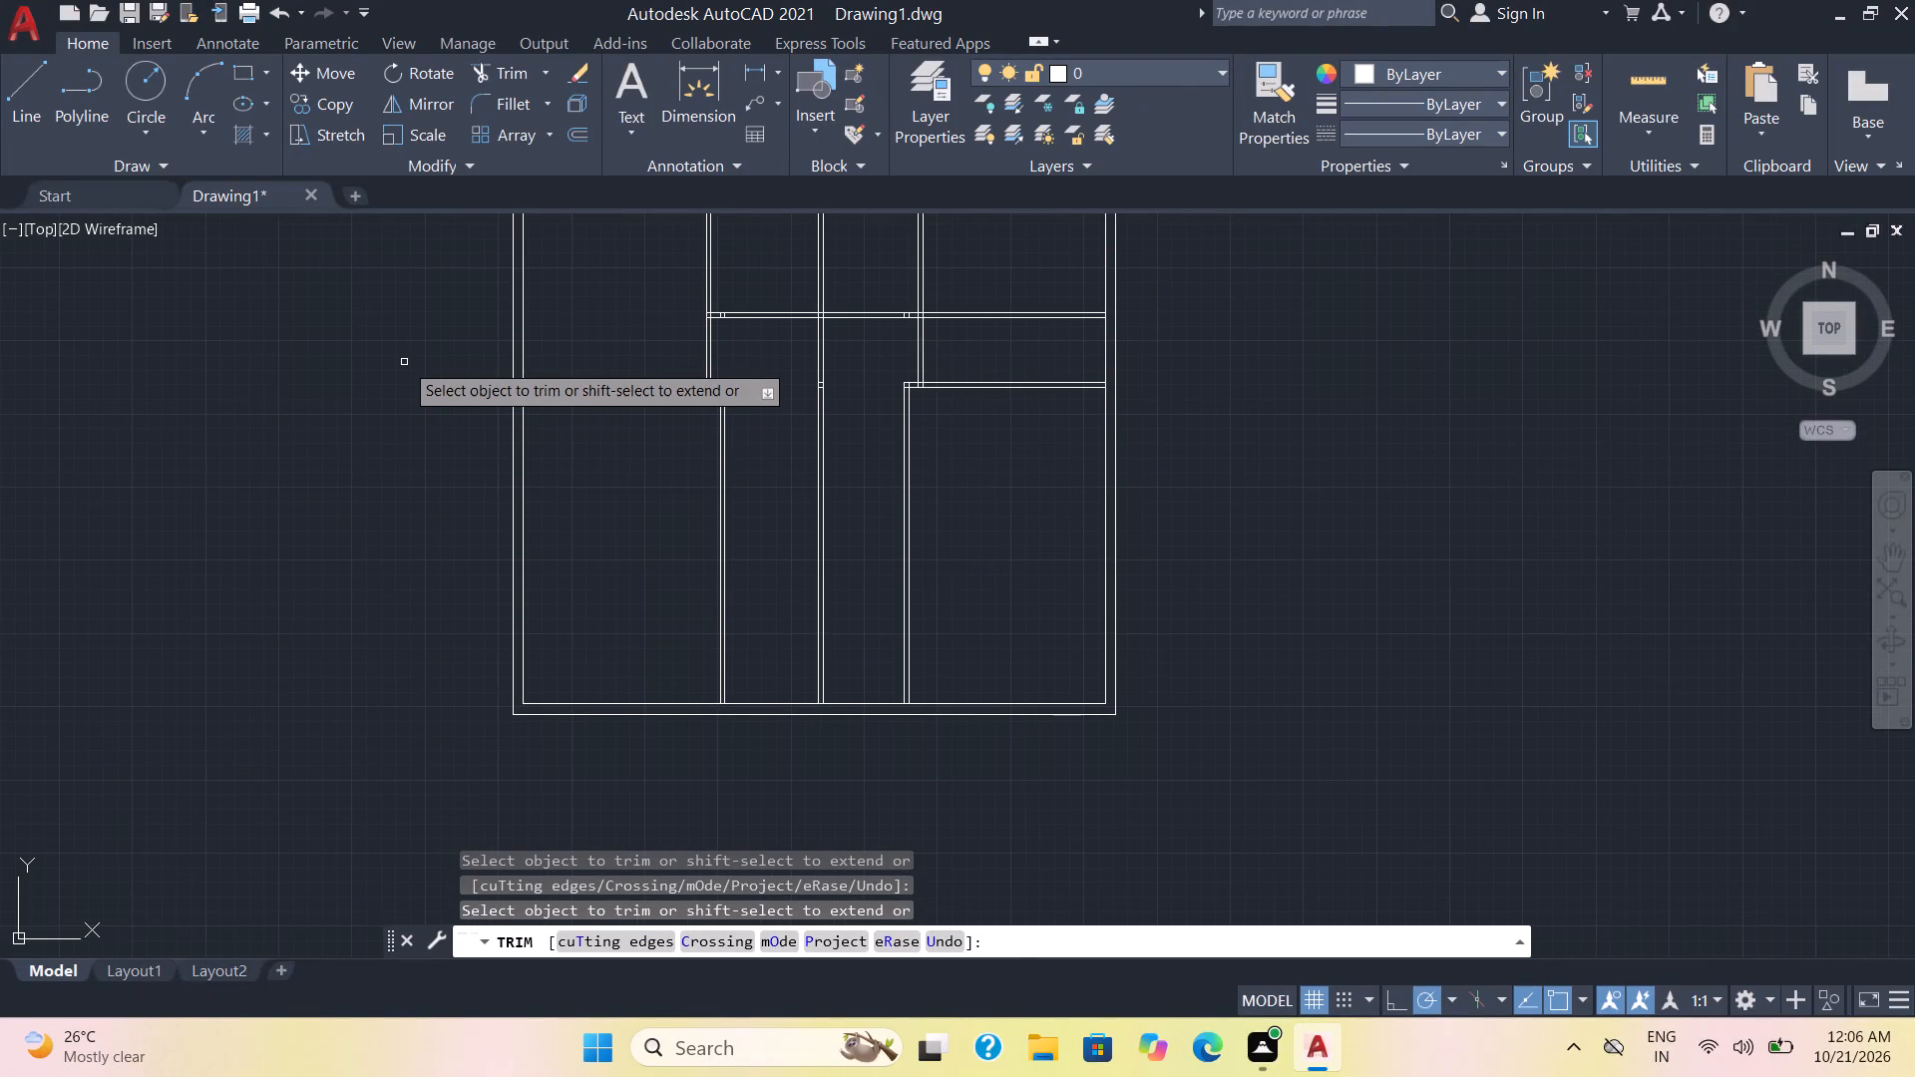
key("Escape")
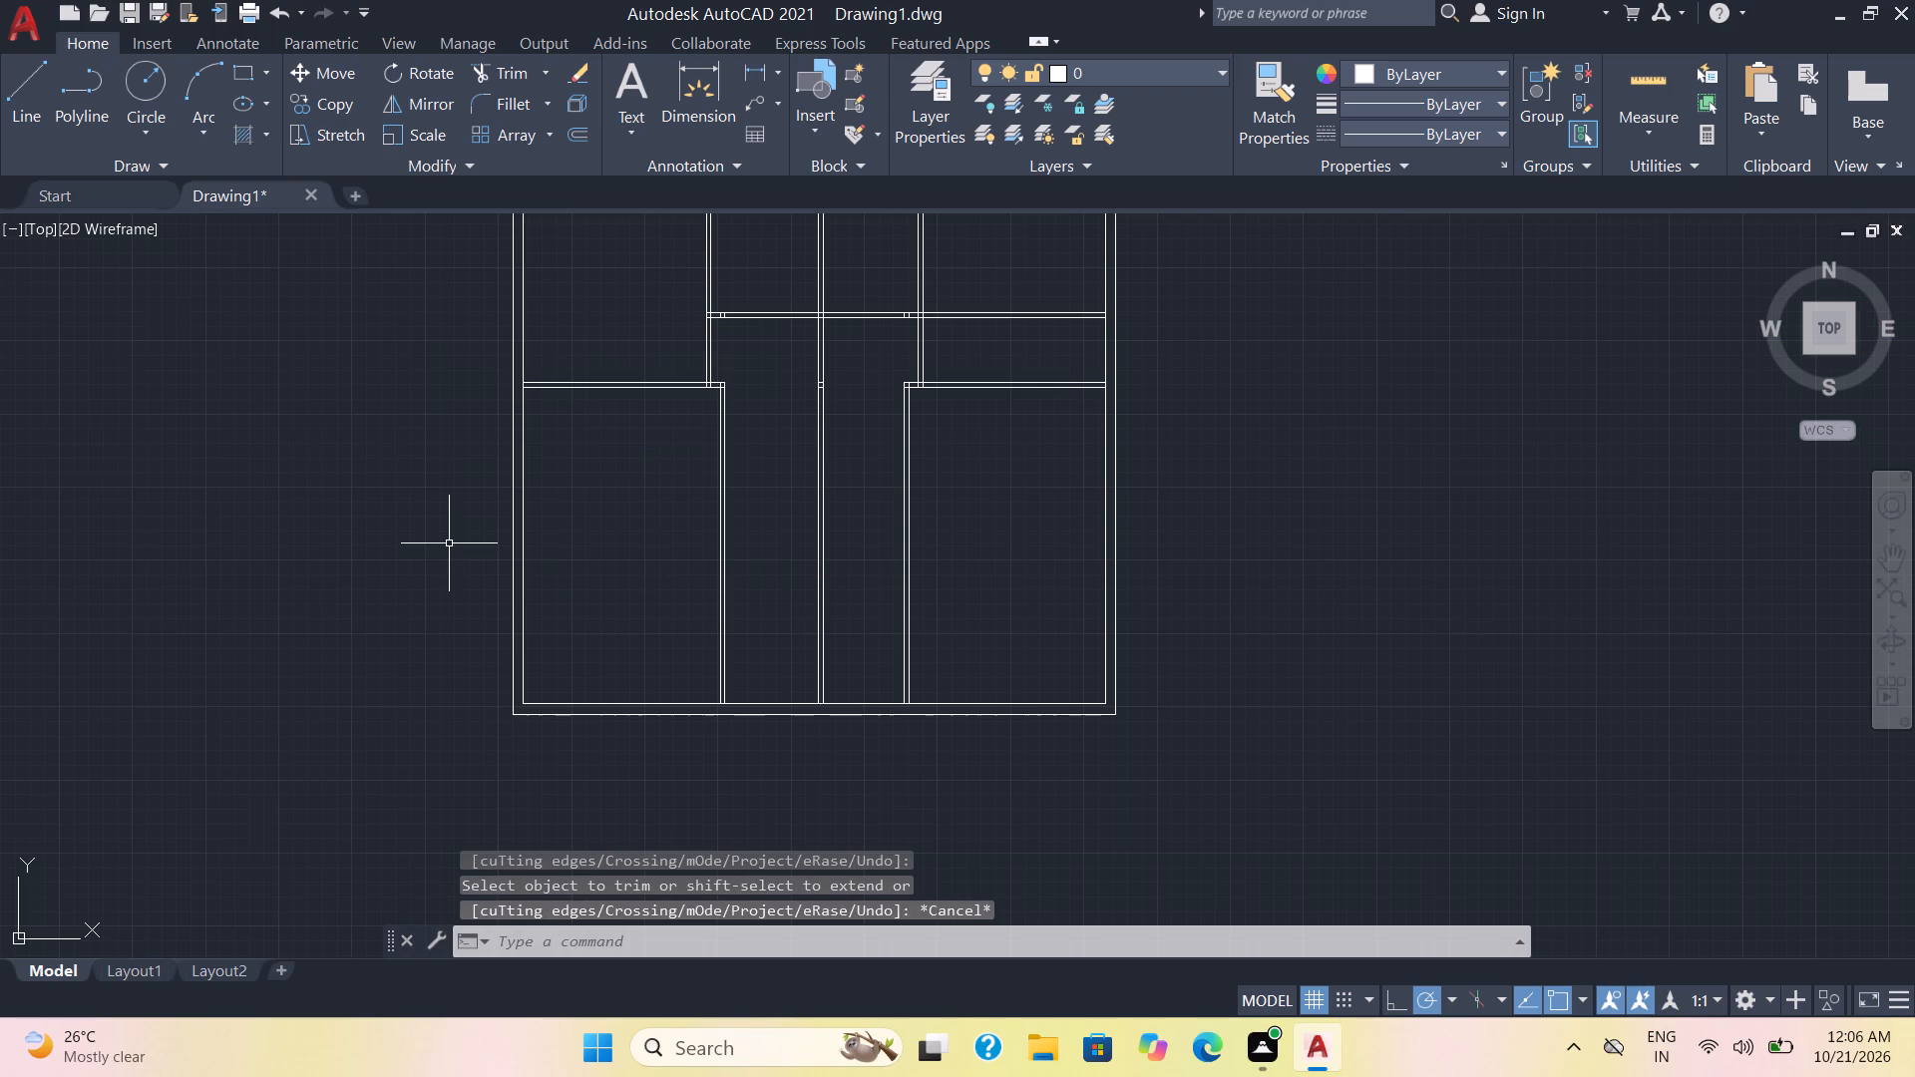
Offset the bottom inner wall line 2' upward, and offset the resulting line another 9" upward.
key("o")
key("Return")
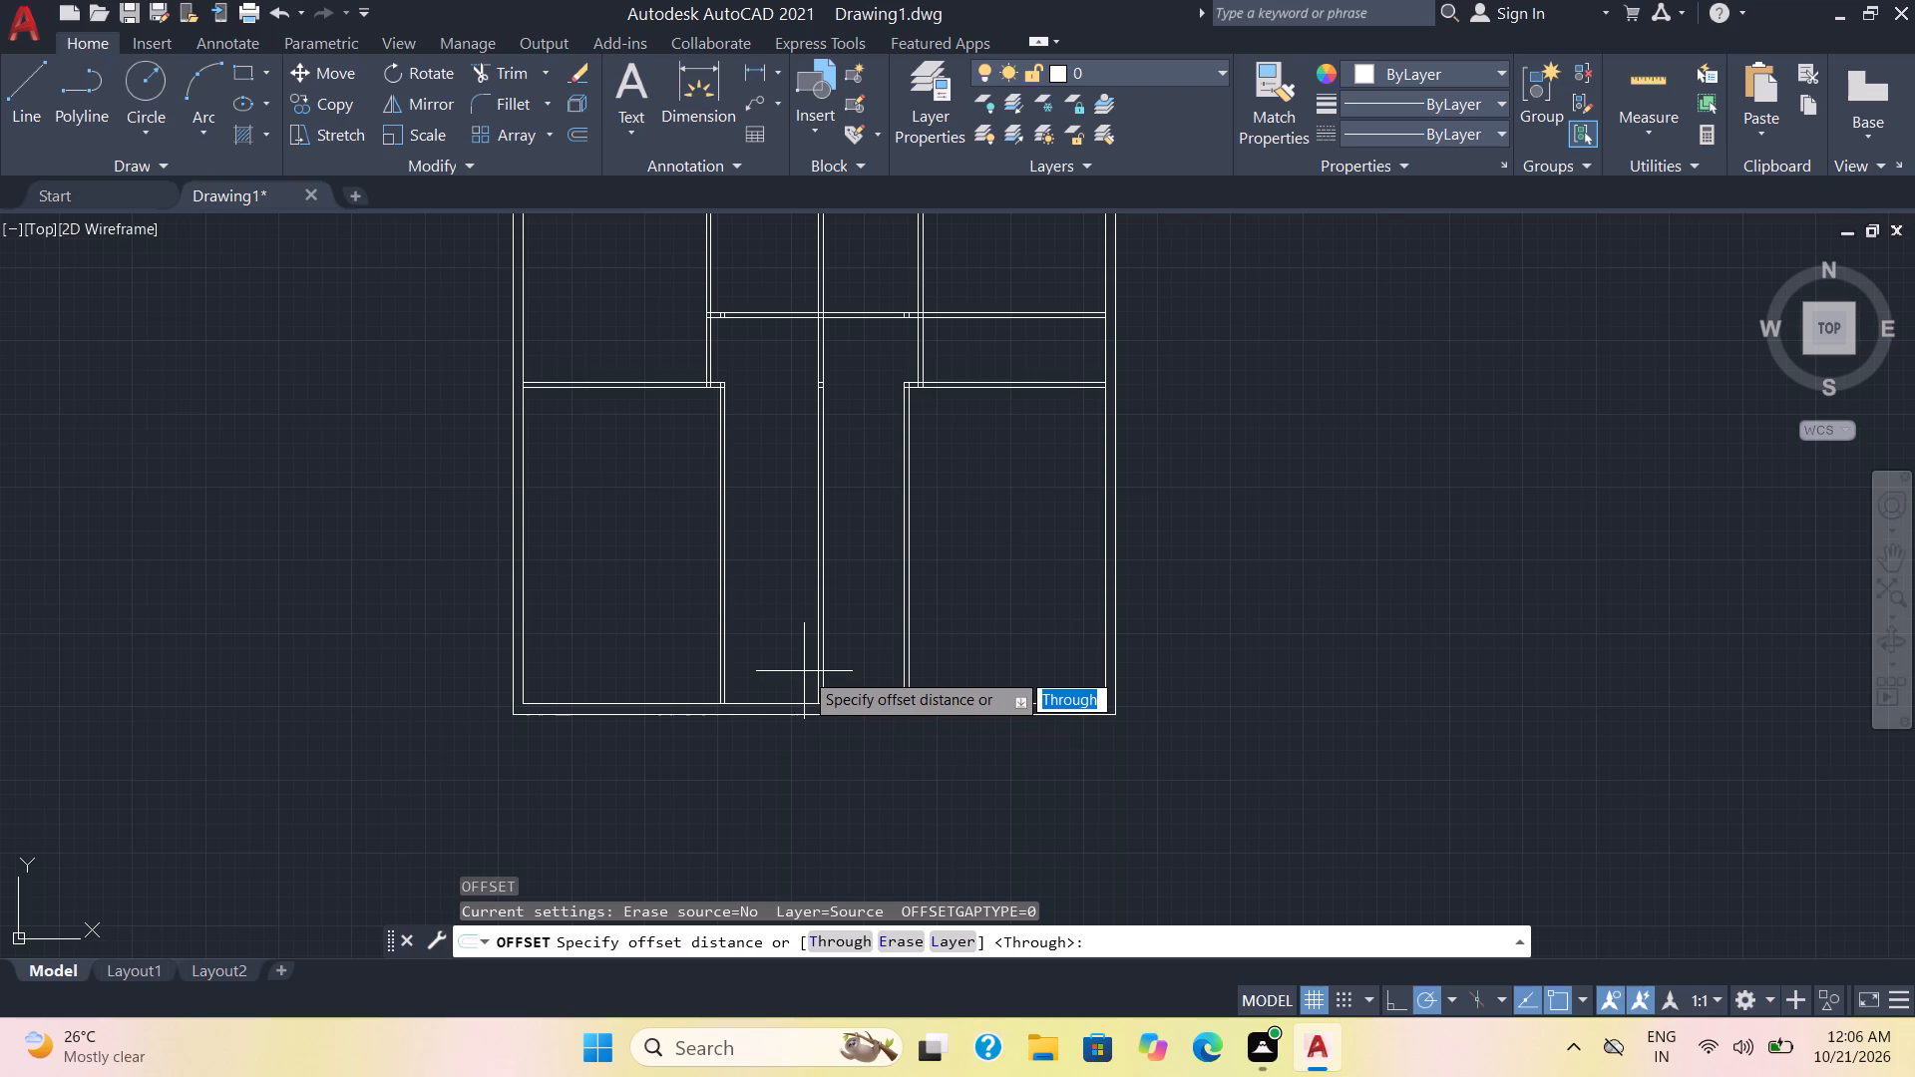
type("2'")
key("Return")
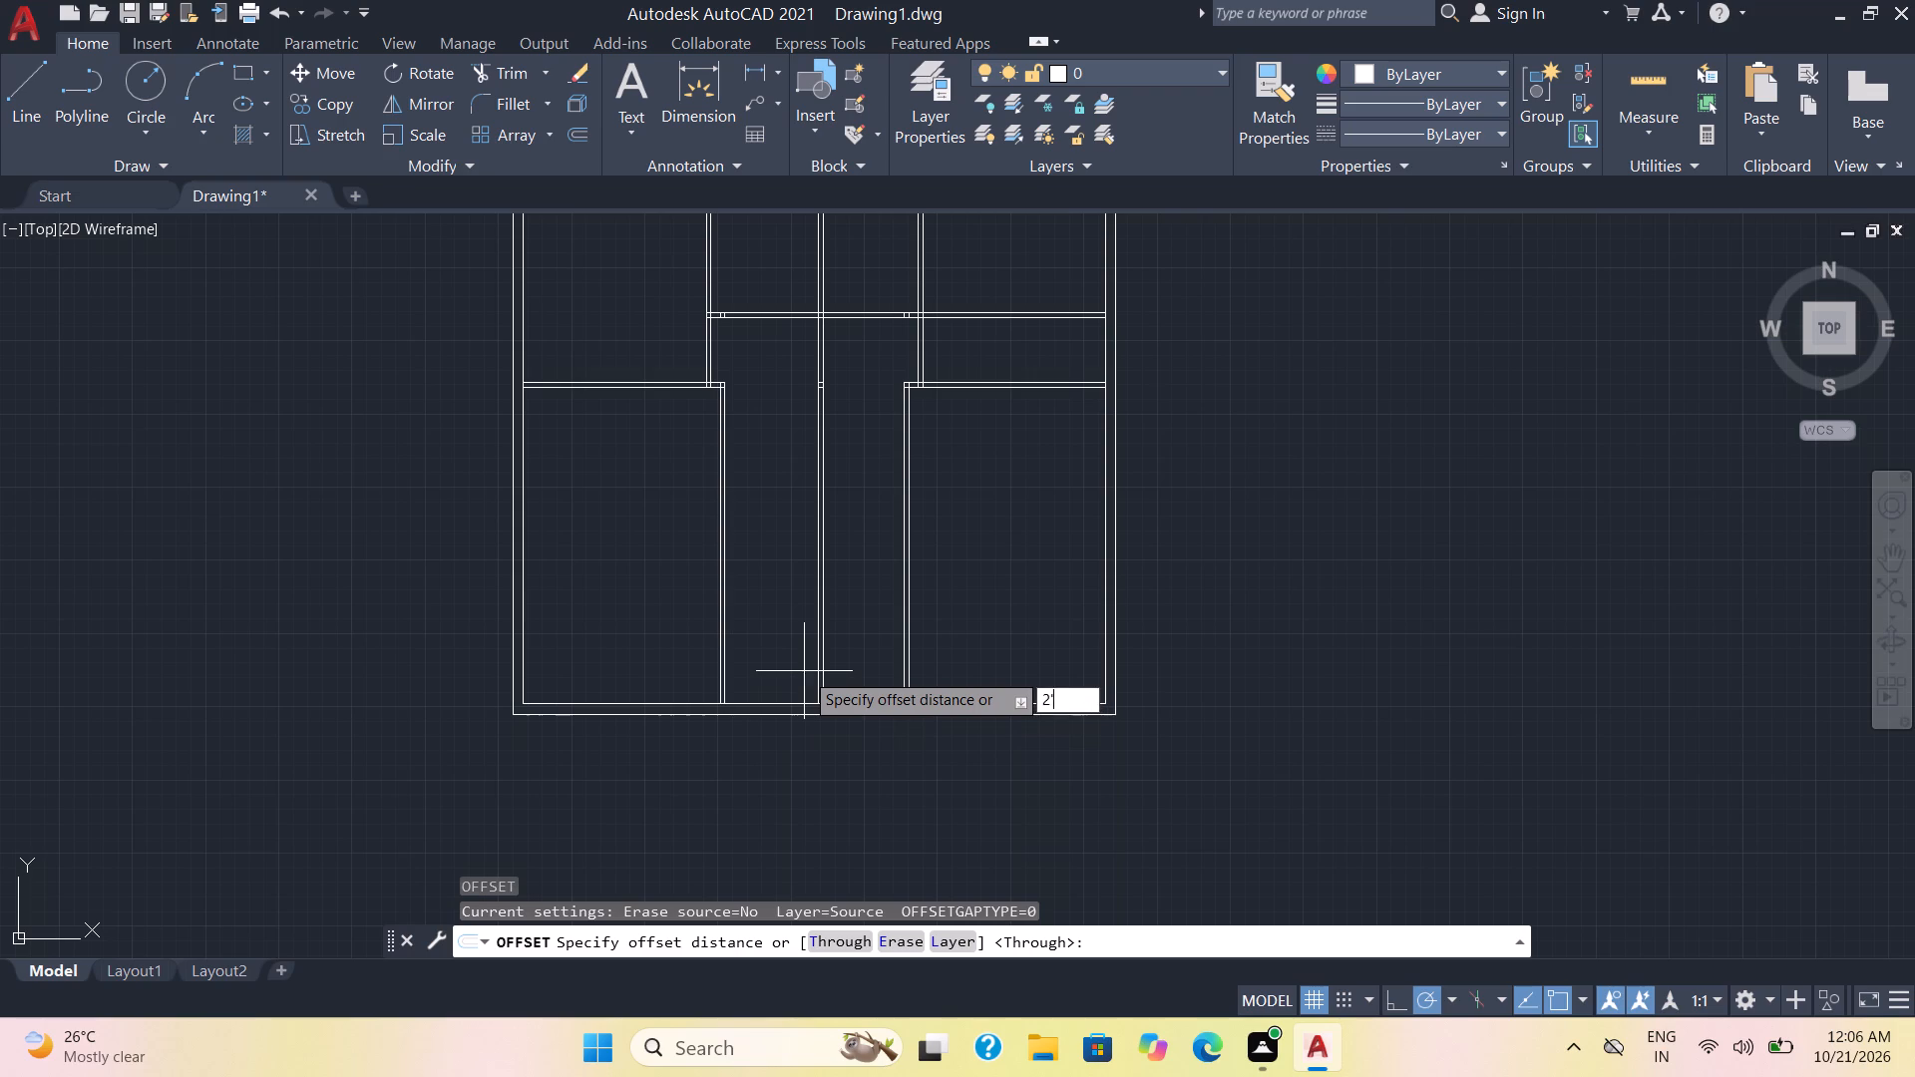
left_click(795, 702)
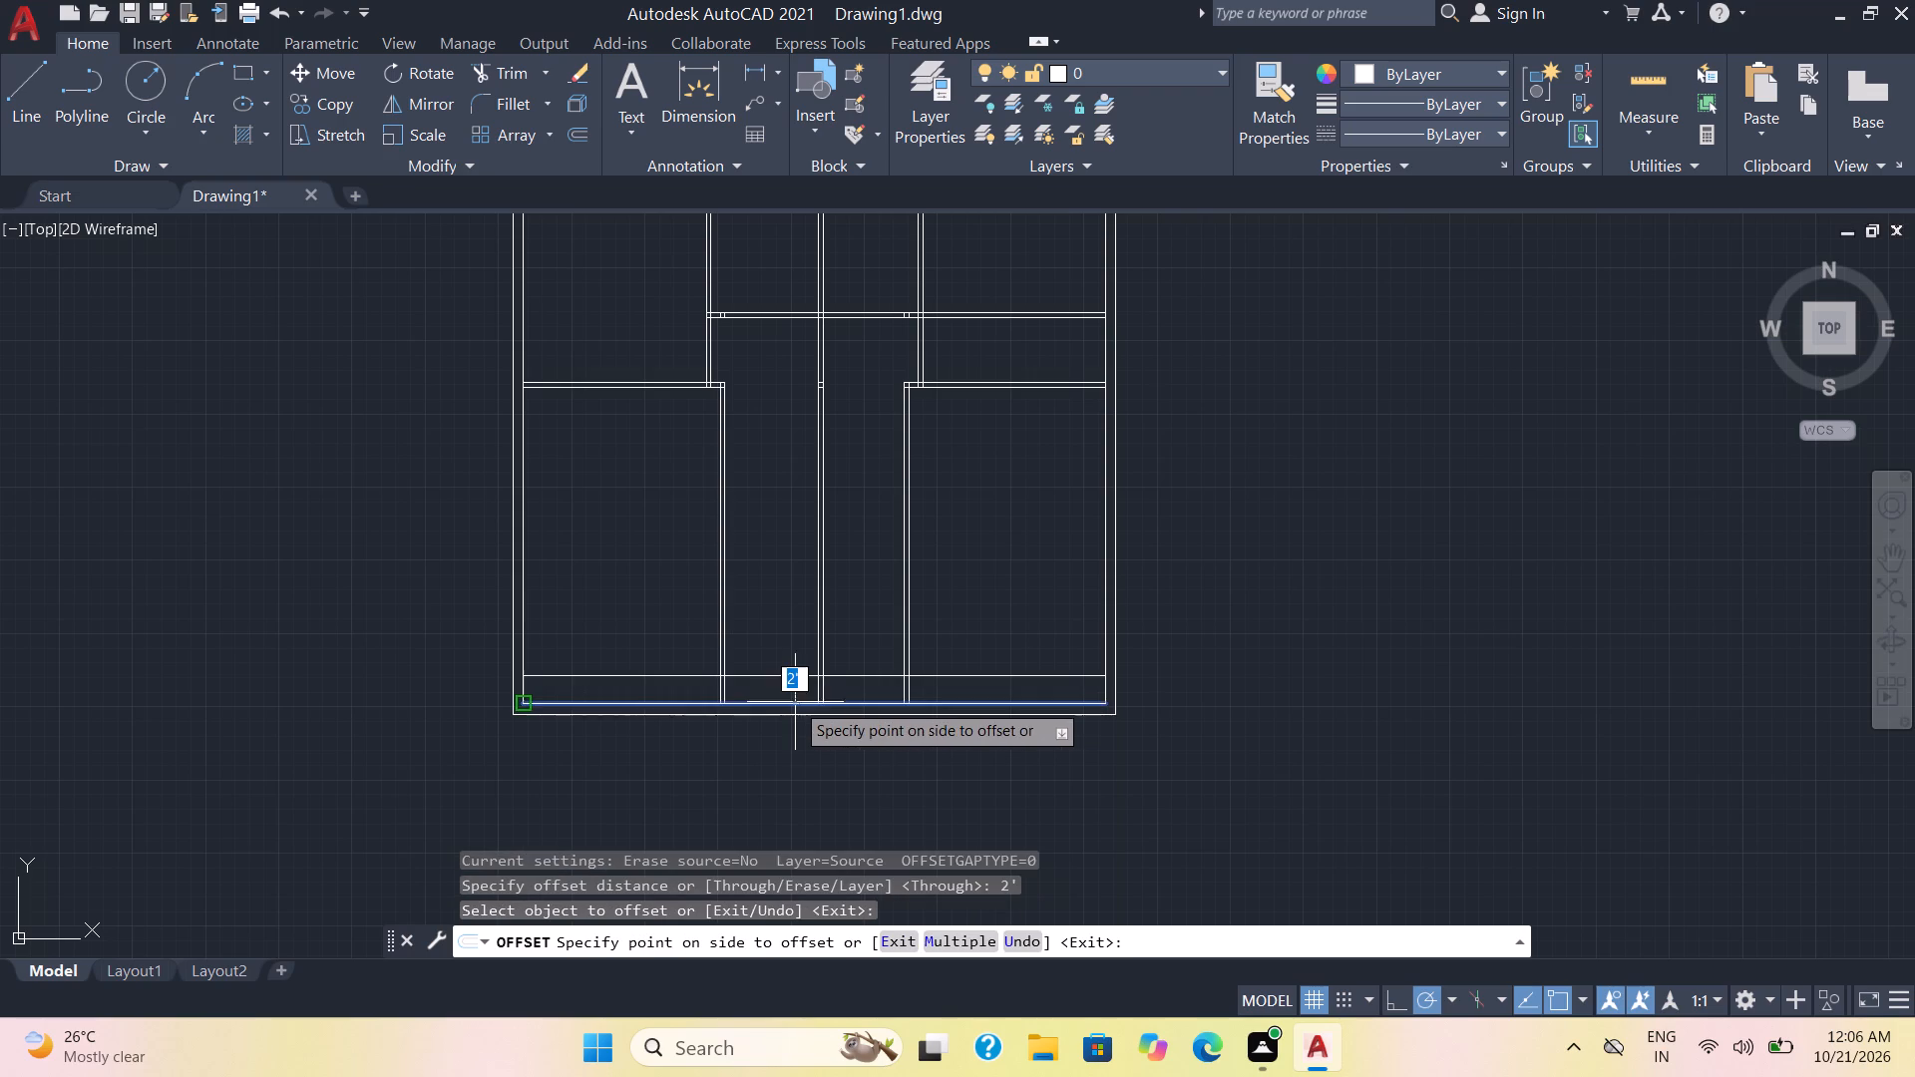
left_click(795, 676)
left_click(795, 676)
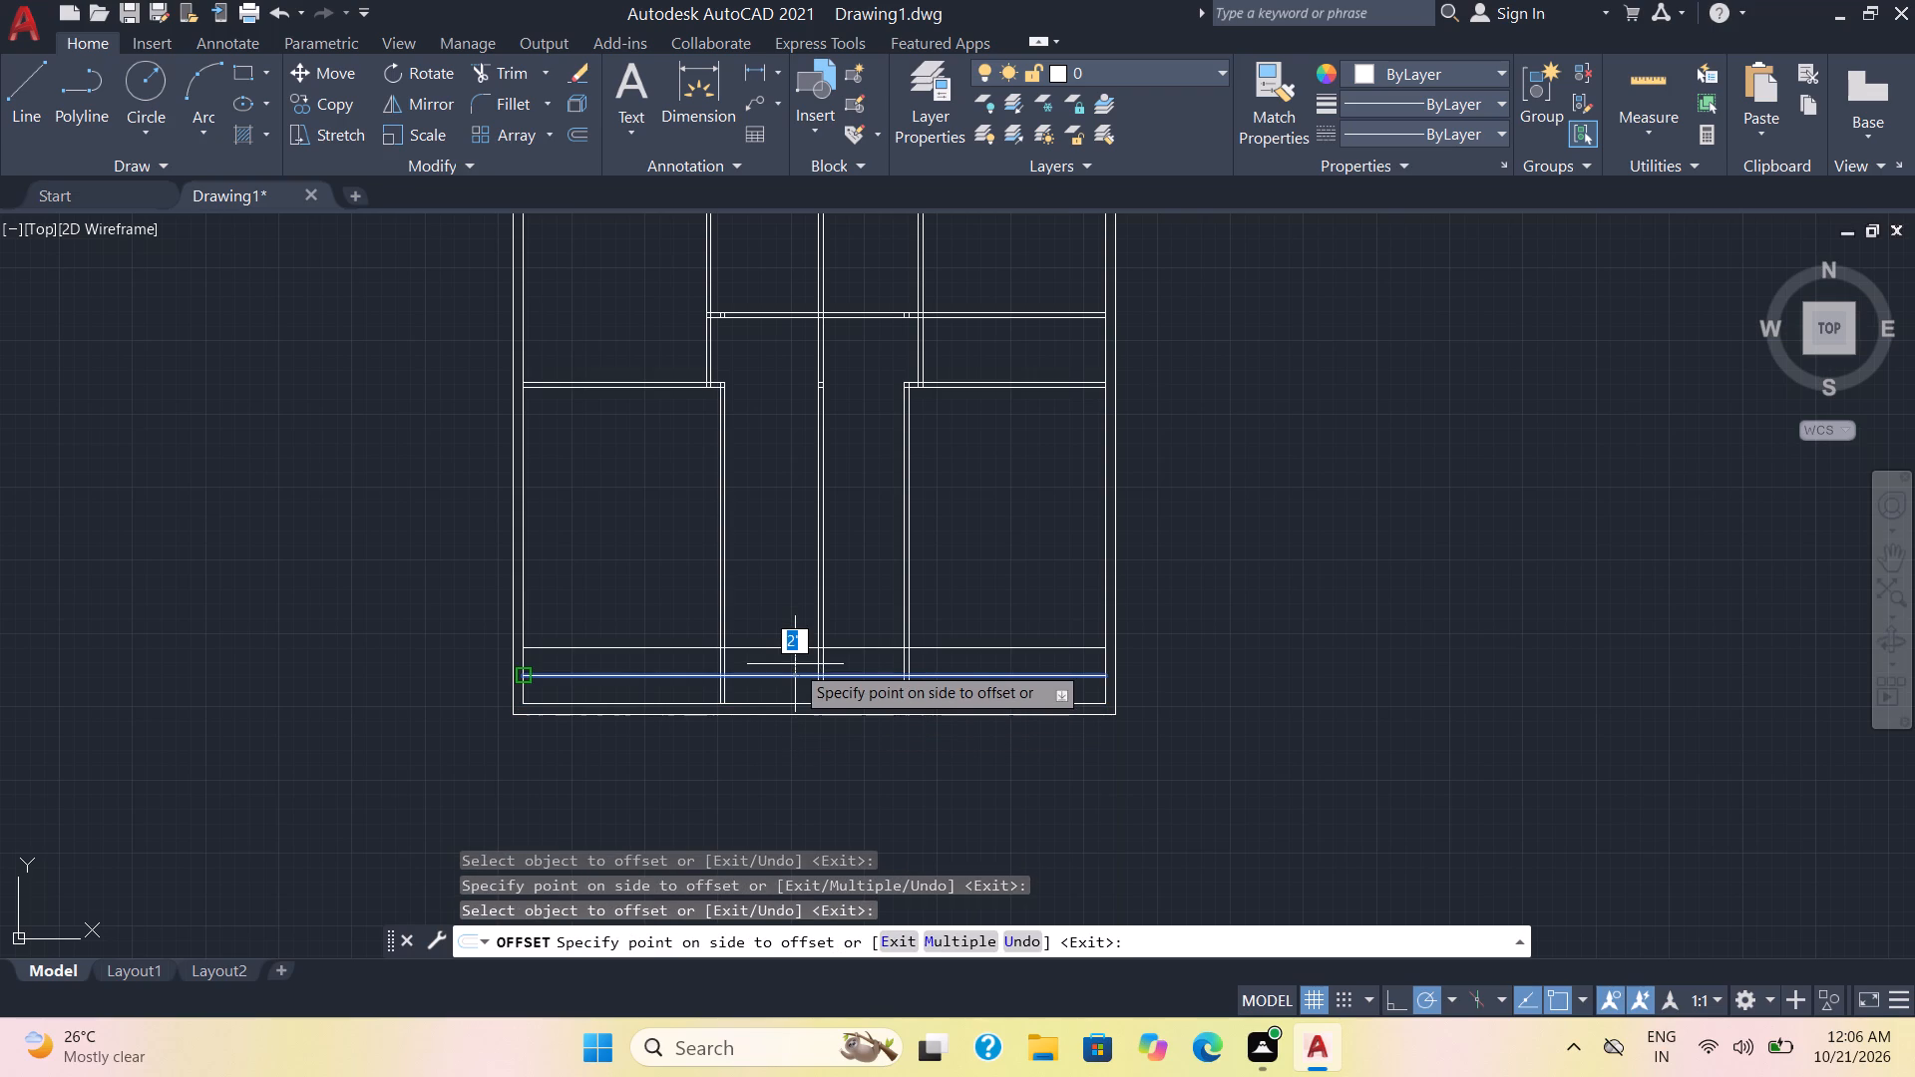
key("9")
key("Return")
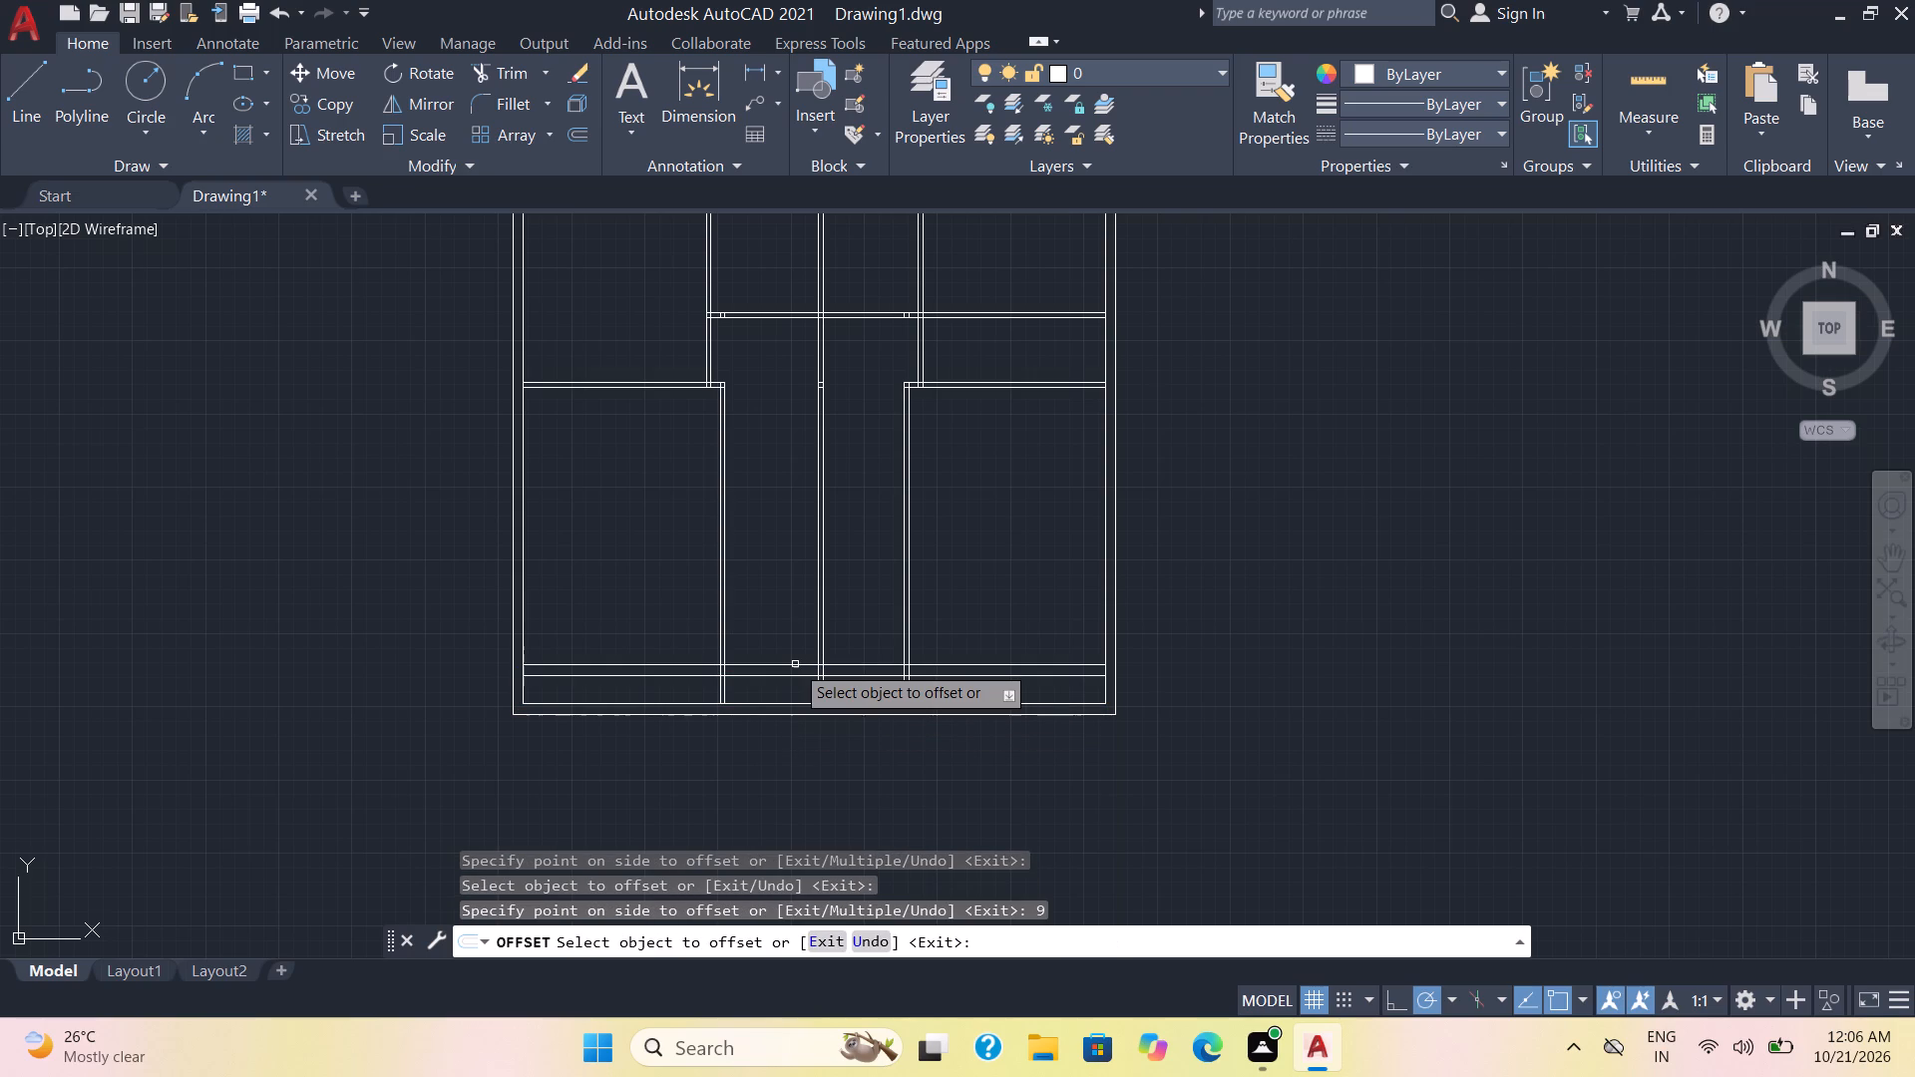
Trim the new 9" wall lines out of the lower left and right rooms, and trim the central vertical pair below that wall.
left_click(485, 67)
left_click_drag(647, 670, 659, 656)
left_click(647, 675)
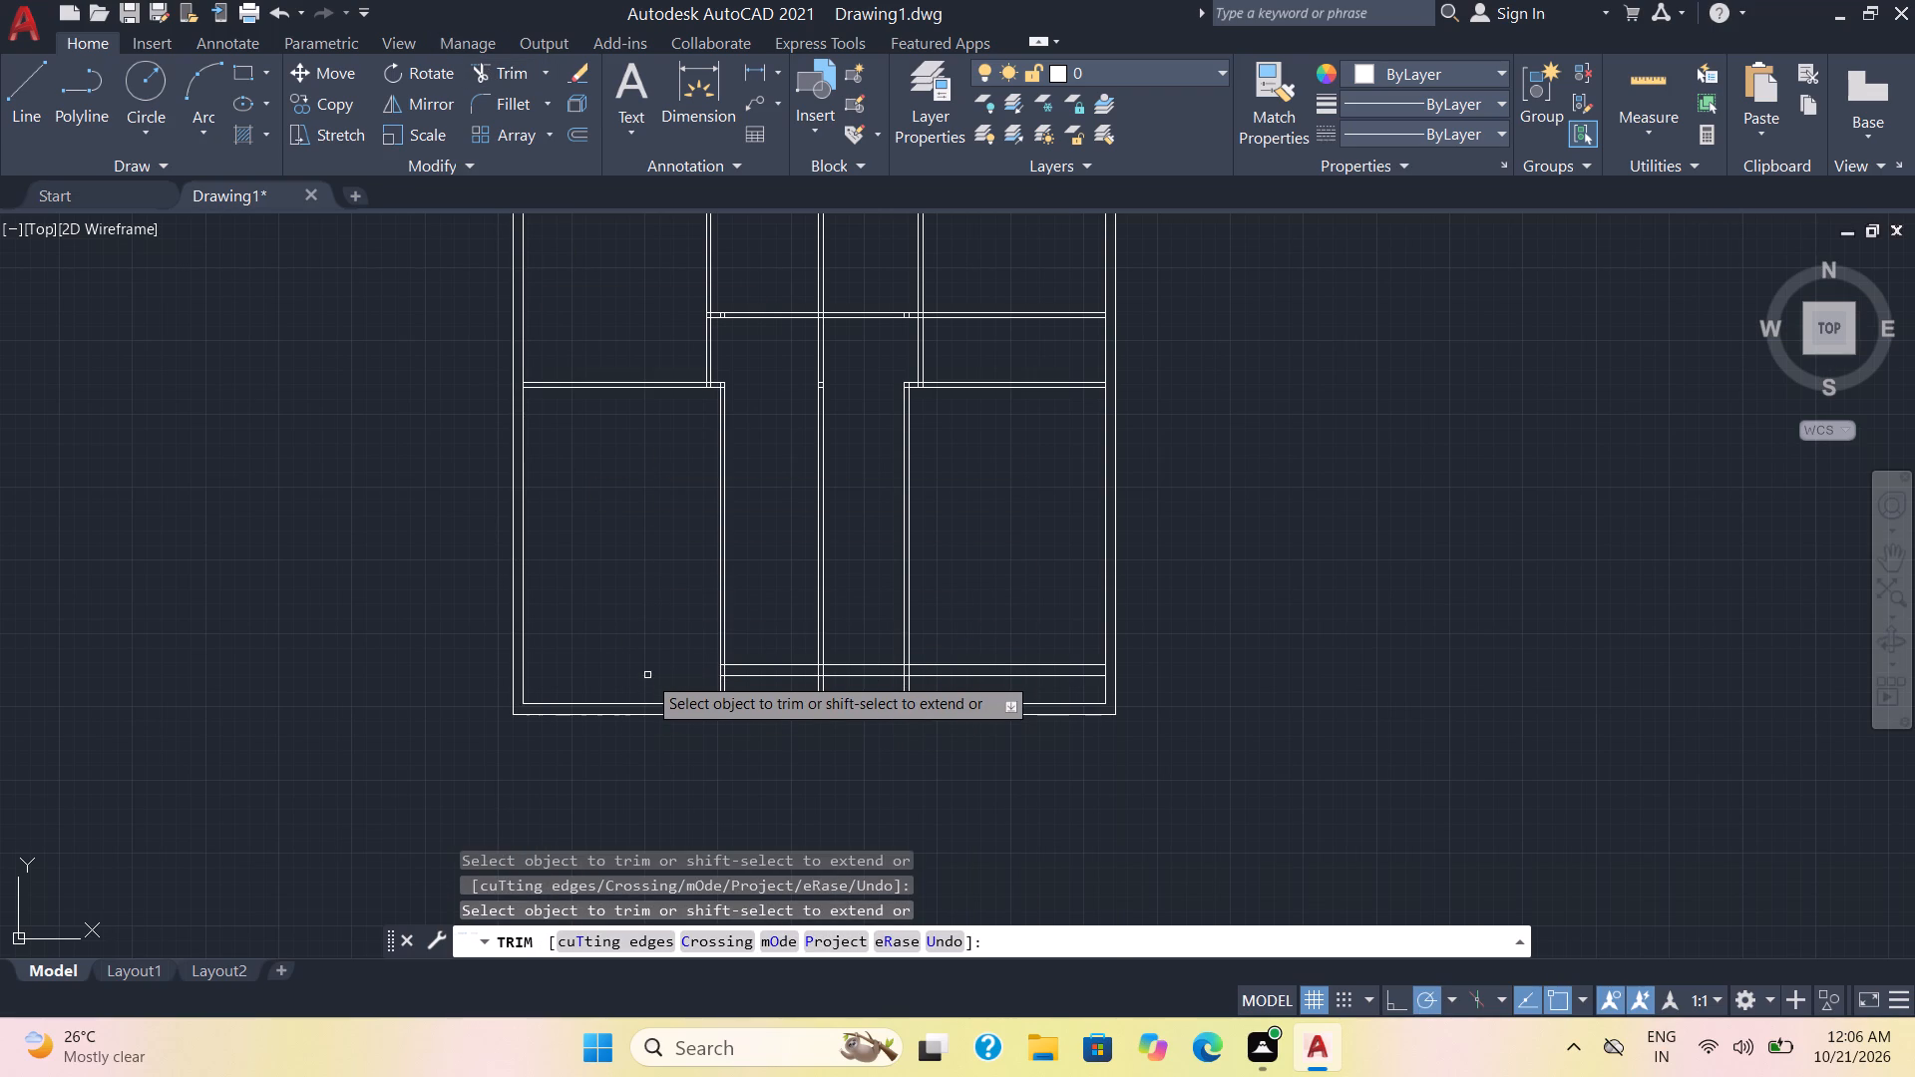
left_click(1023, 676)
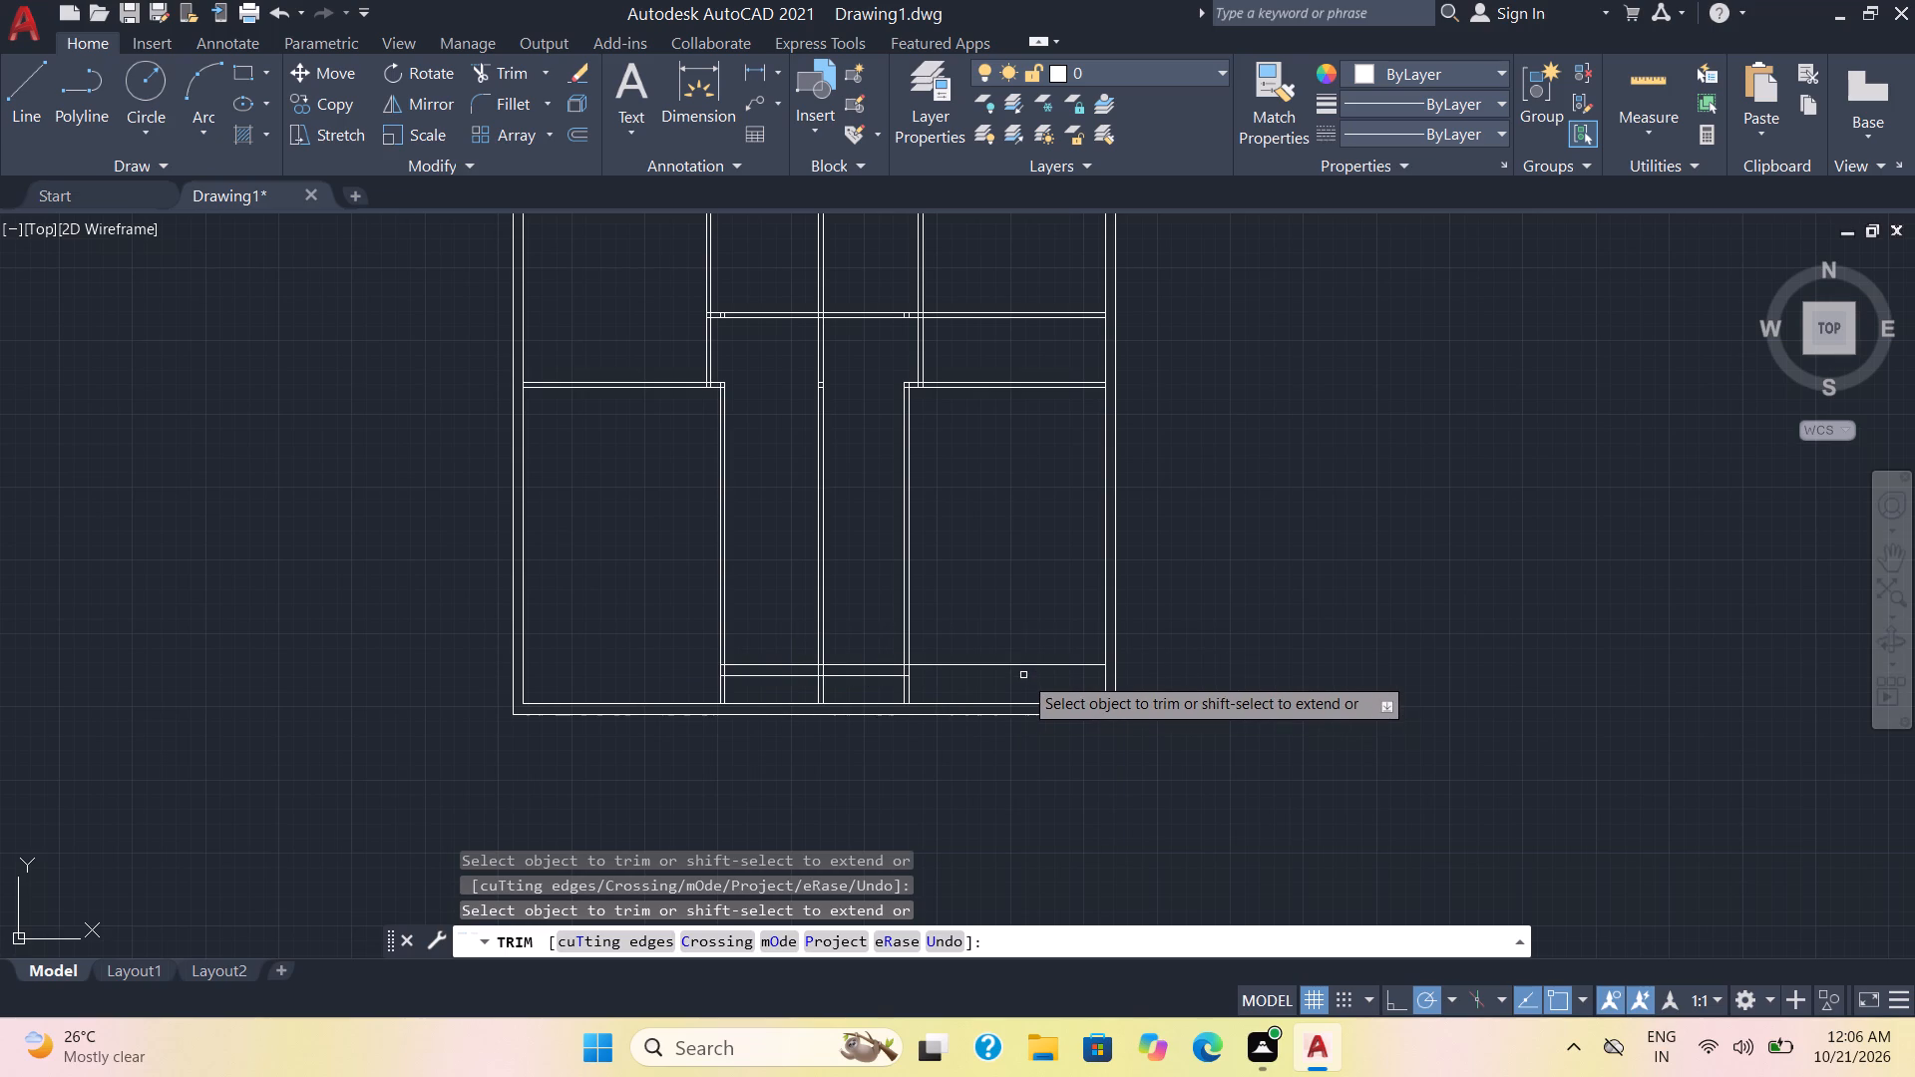
left_click(1026, 664)
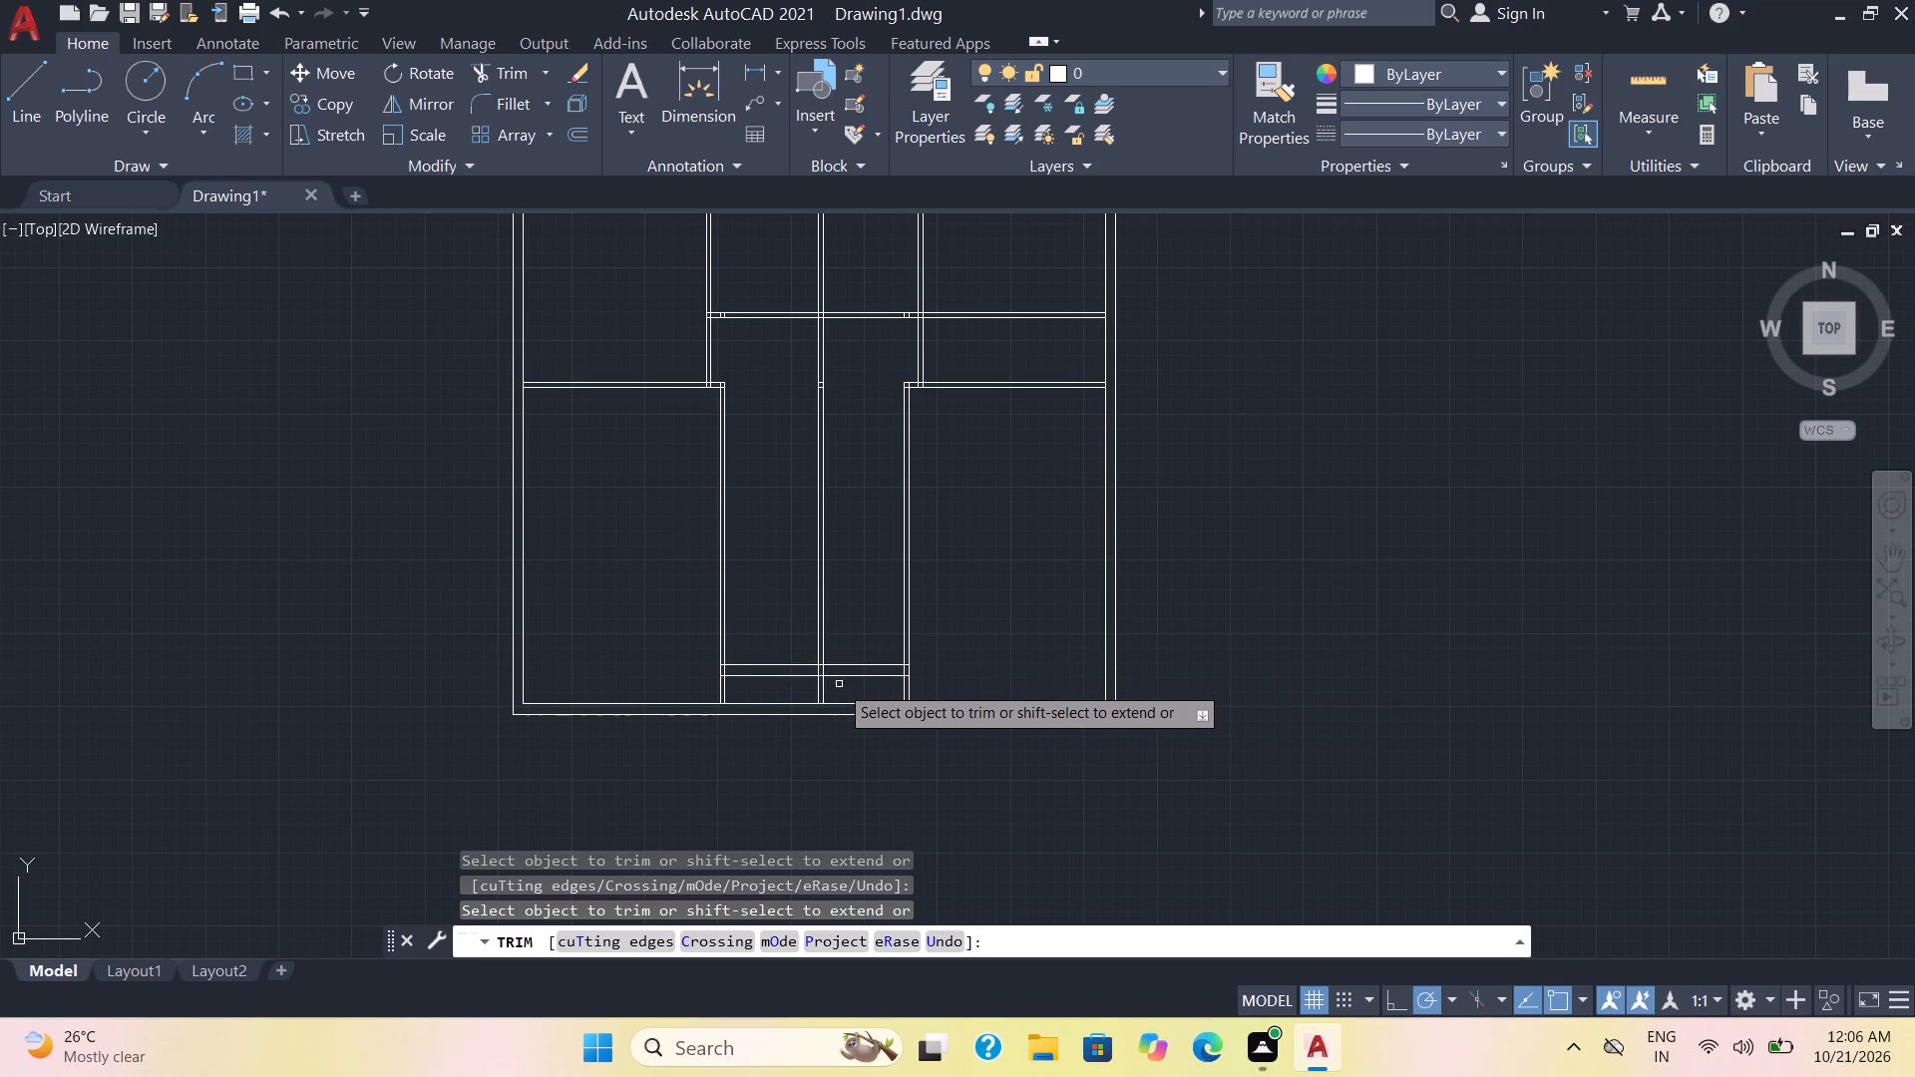
left_click_drag(832, 692, 800, 692)
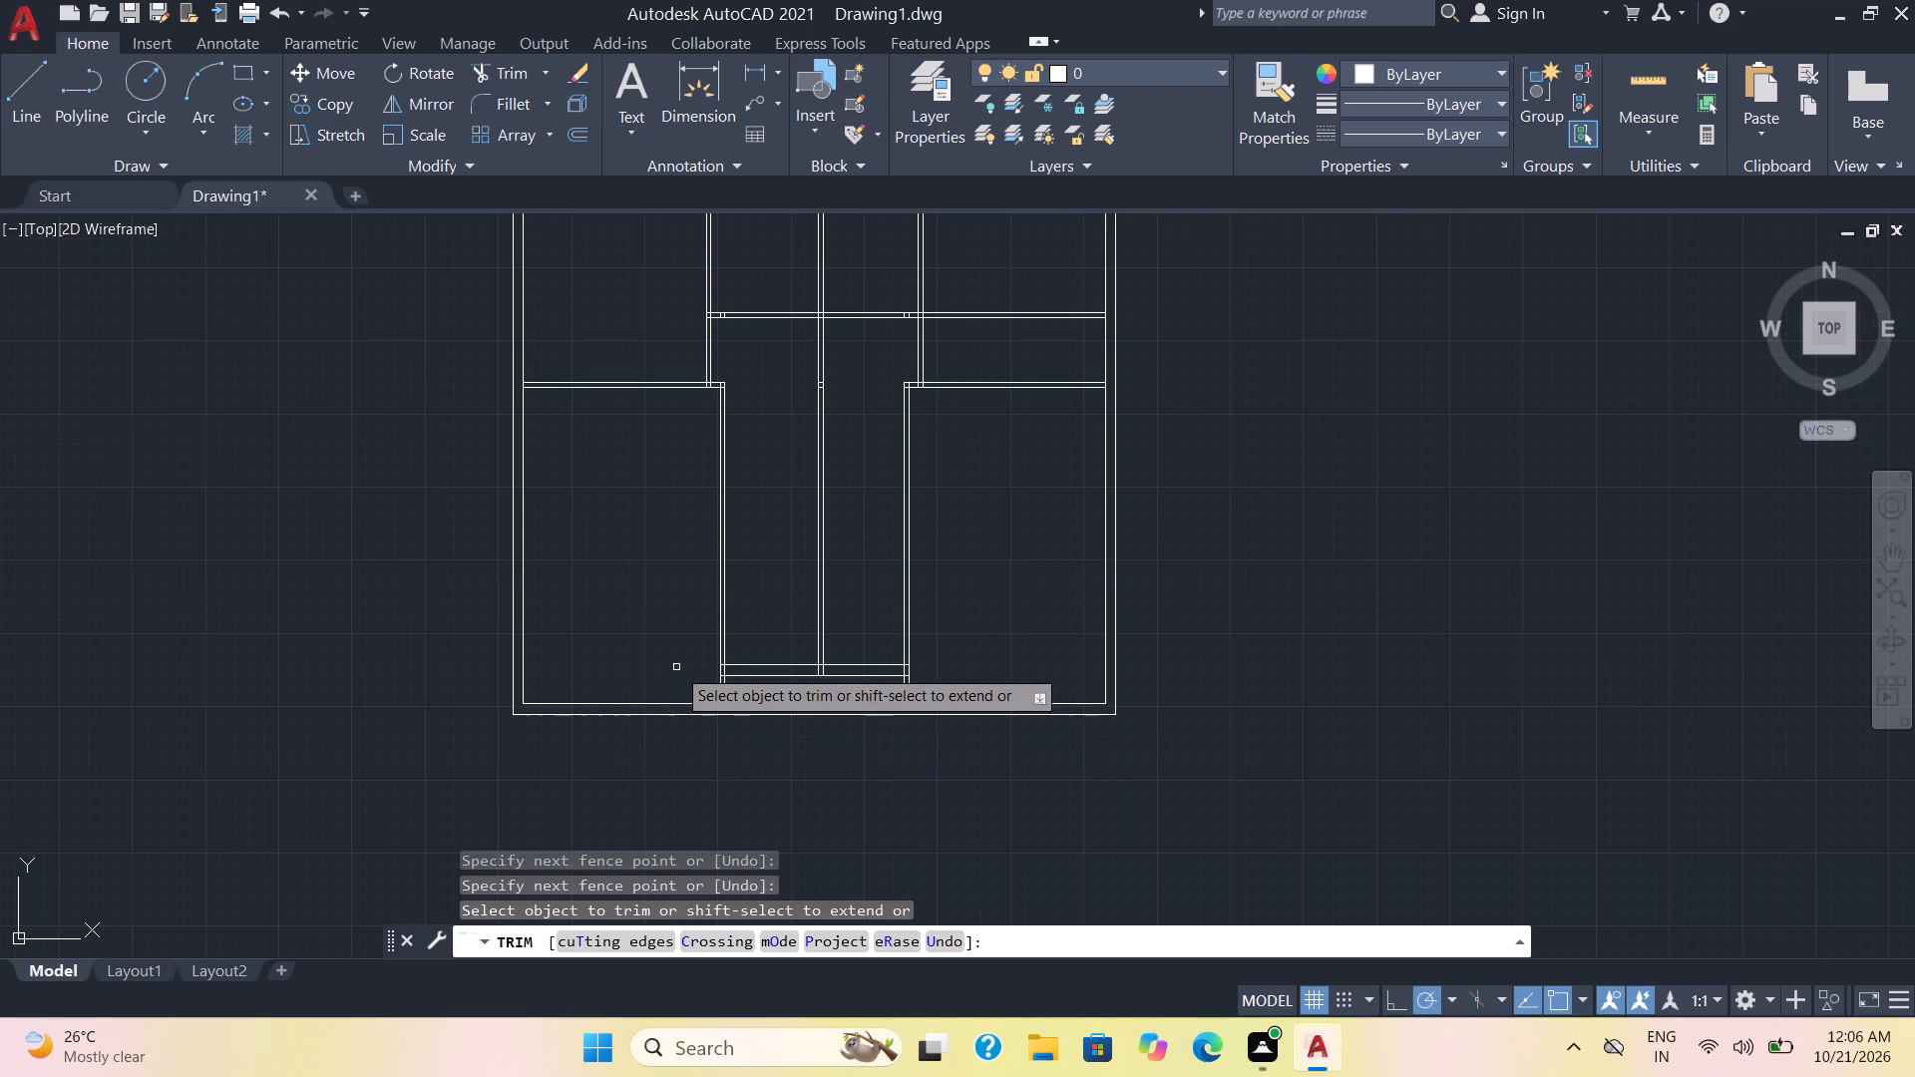
key("Escape")
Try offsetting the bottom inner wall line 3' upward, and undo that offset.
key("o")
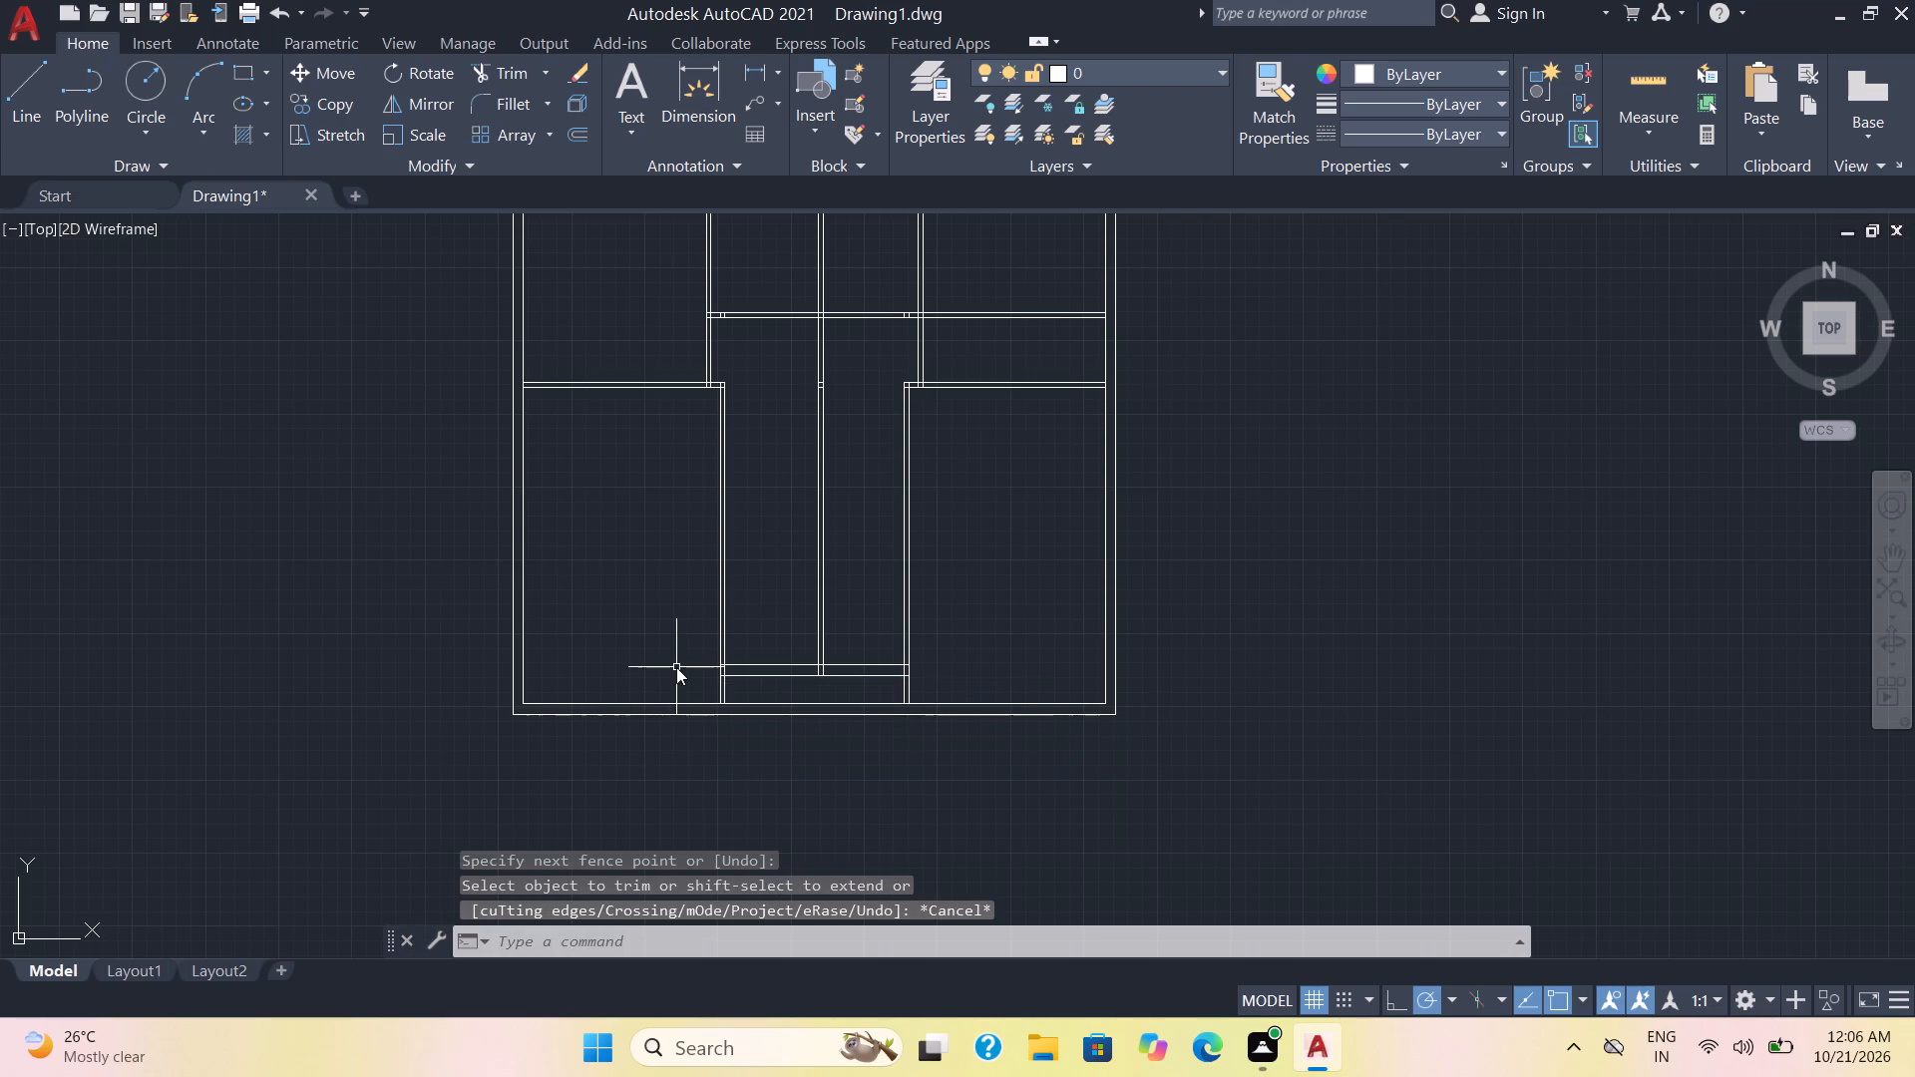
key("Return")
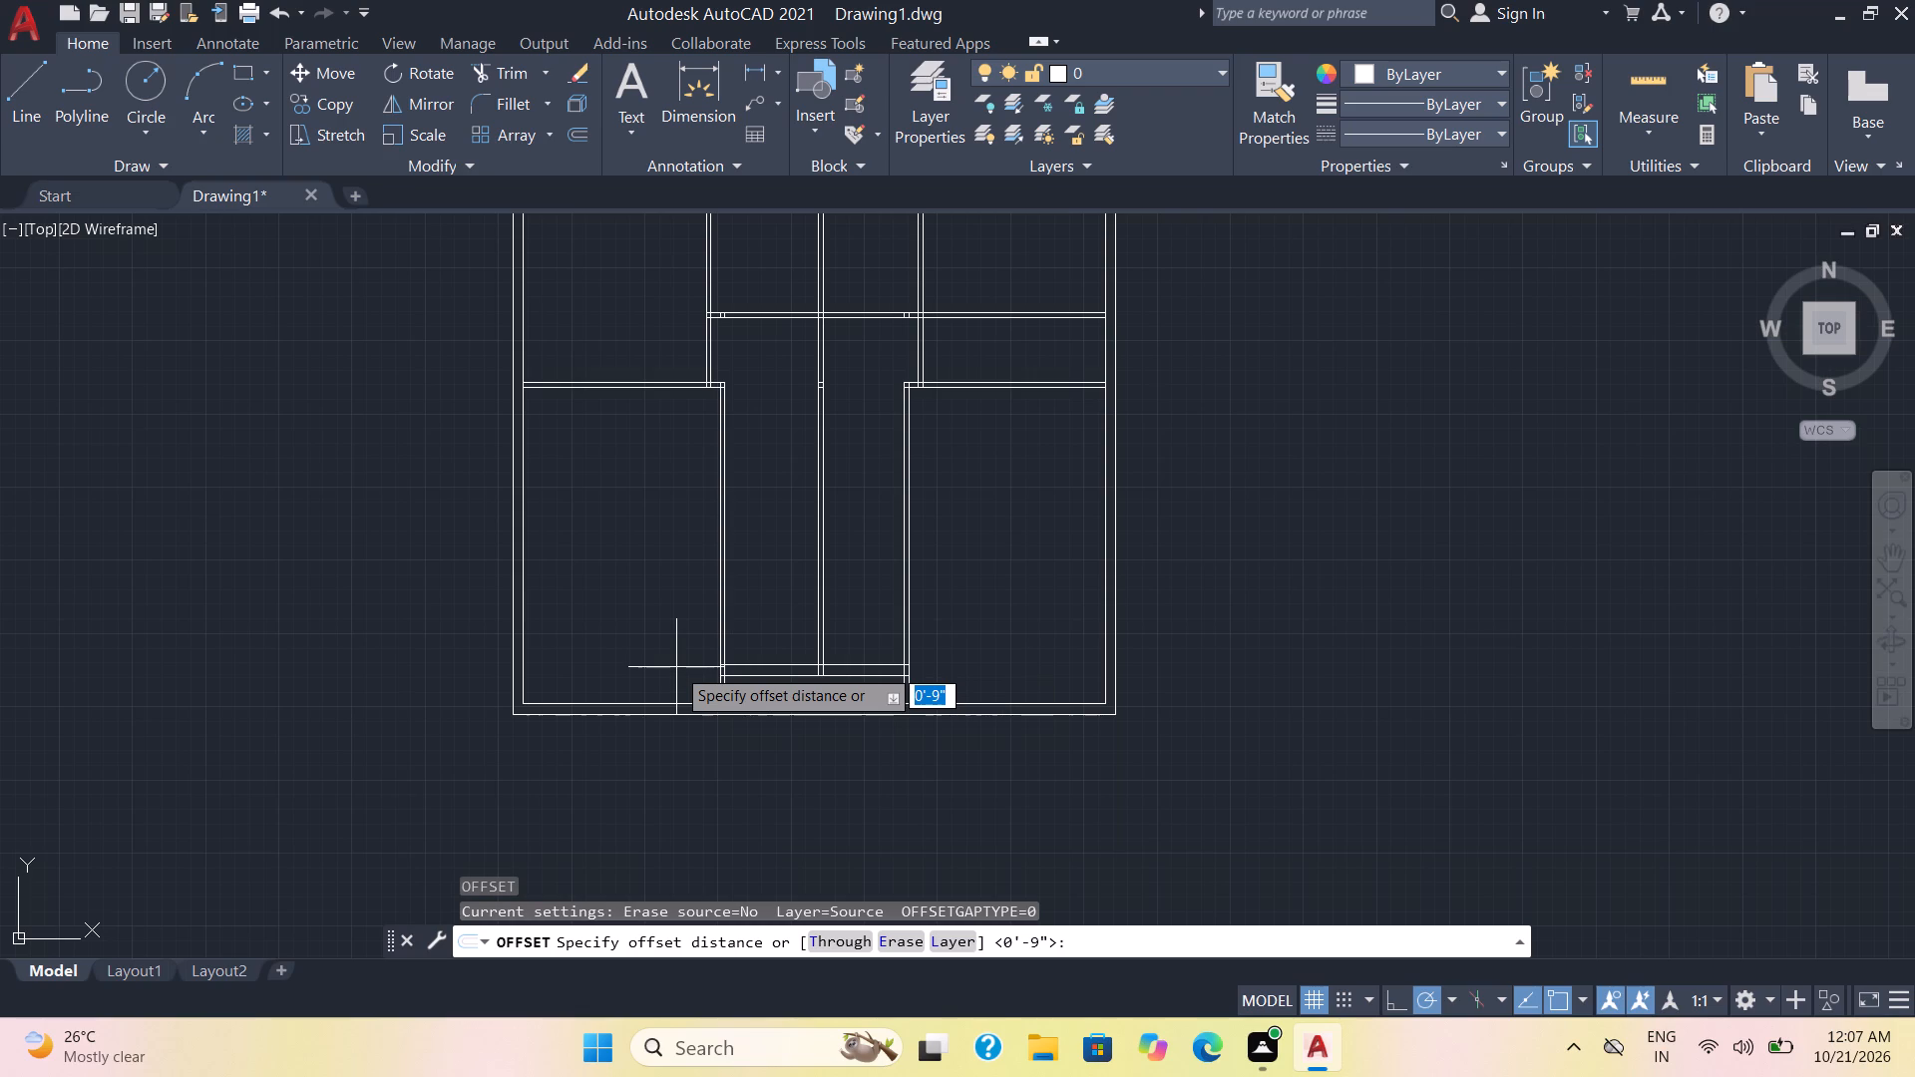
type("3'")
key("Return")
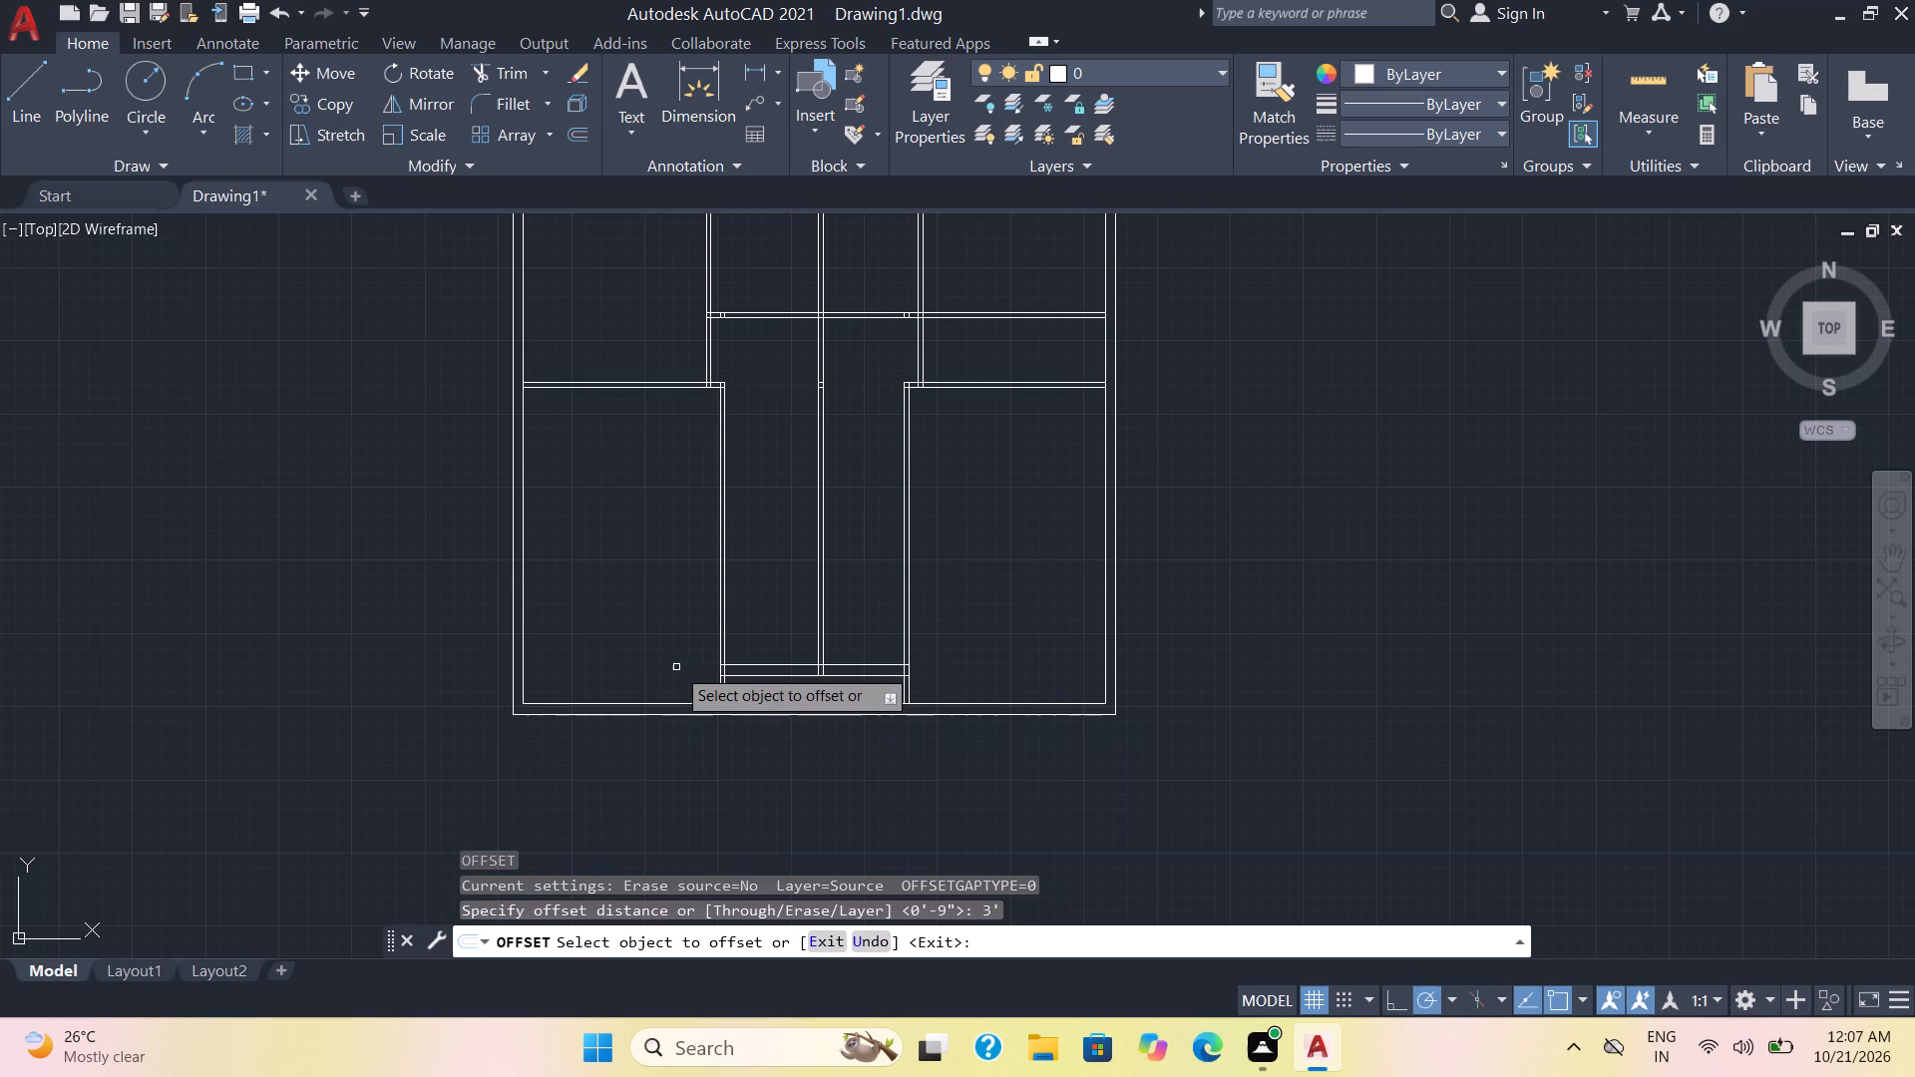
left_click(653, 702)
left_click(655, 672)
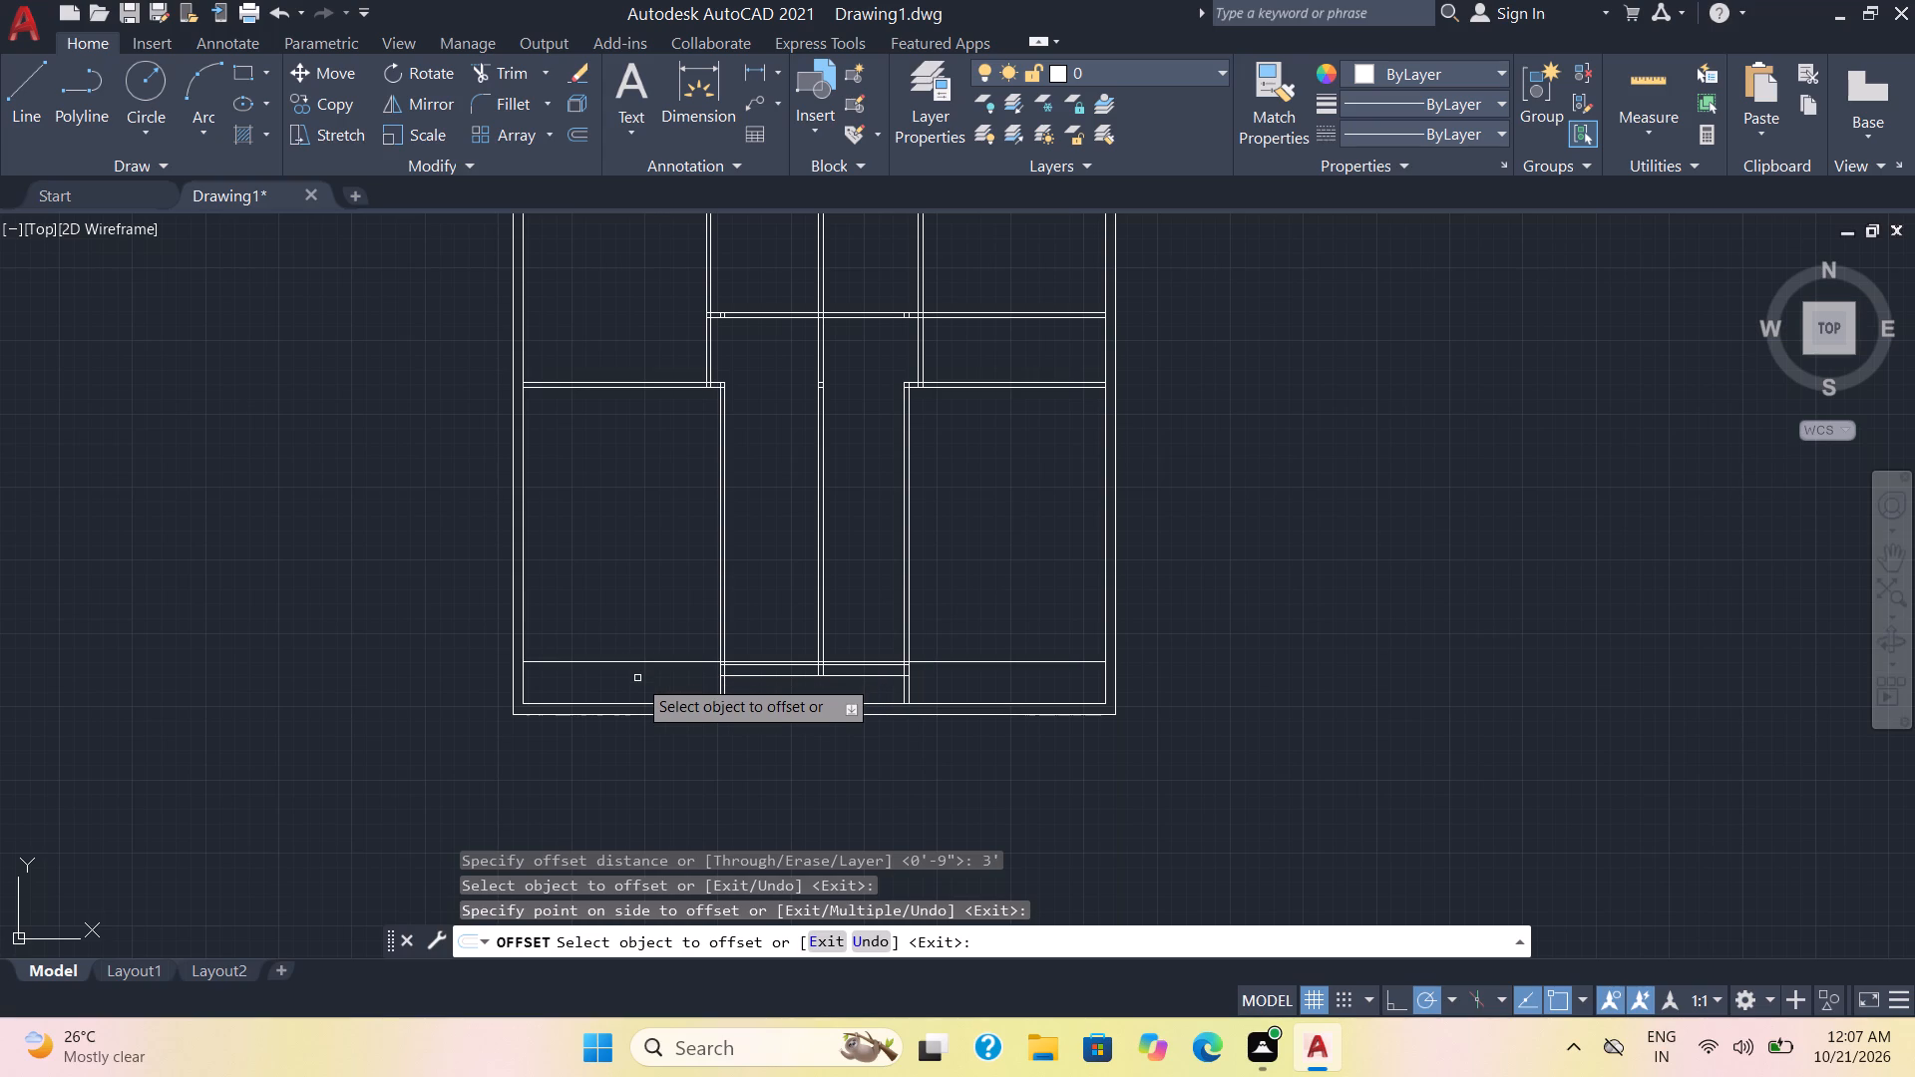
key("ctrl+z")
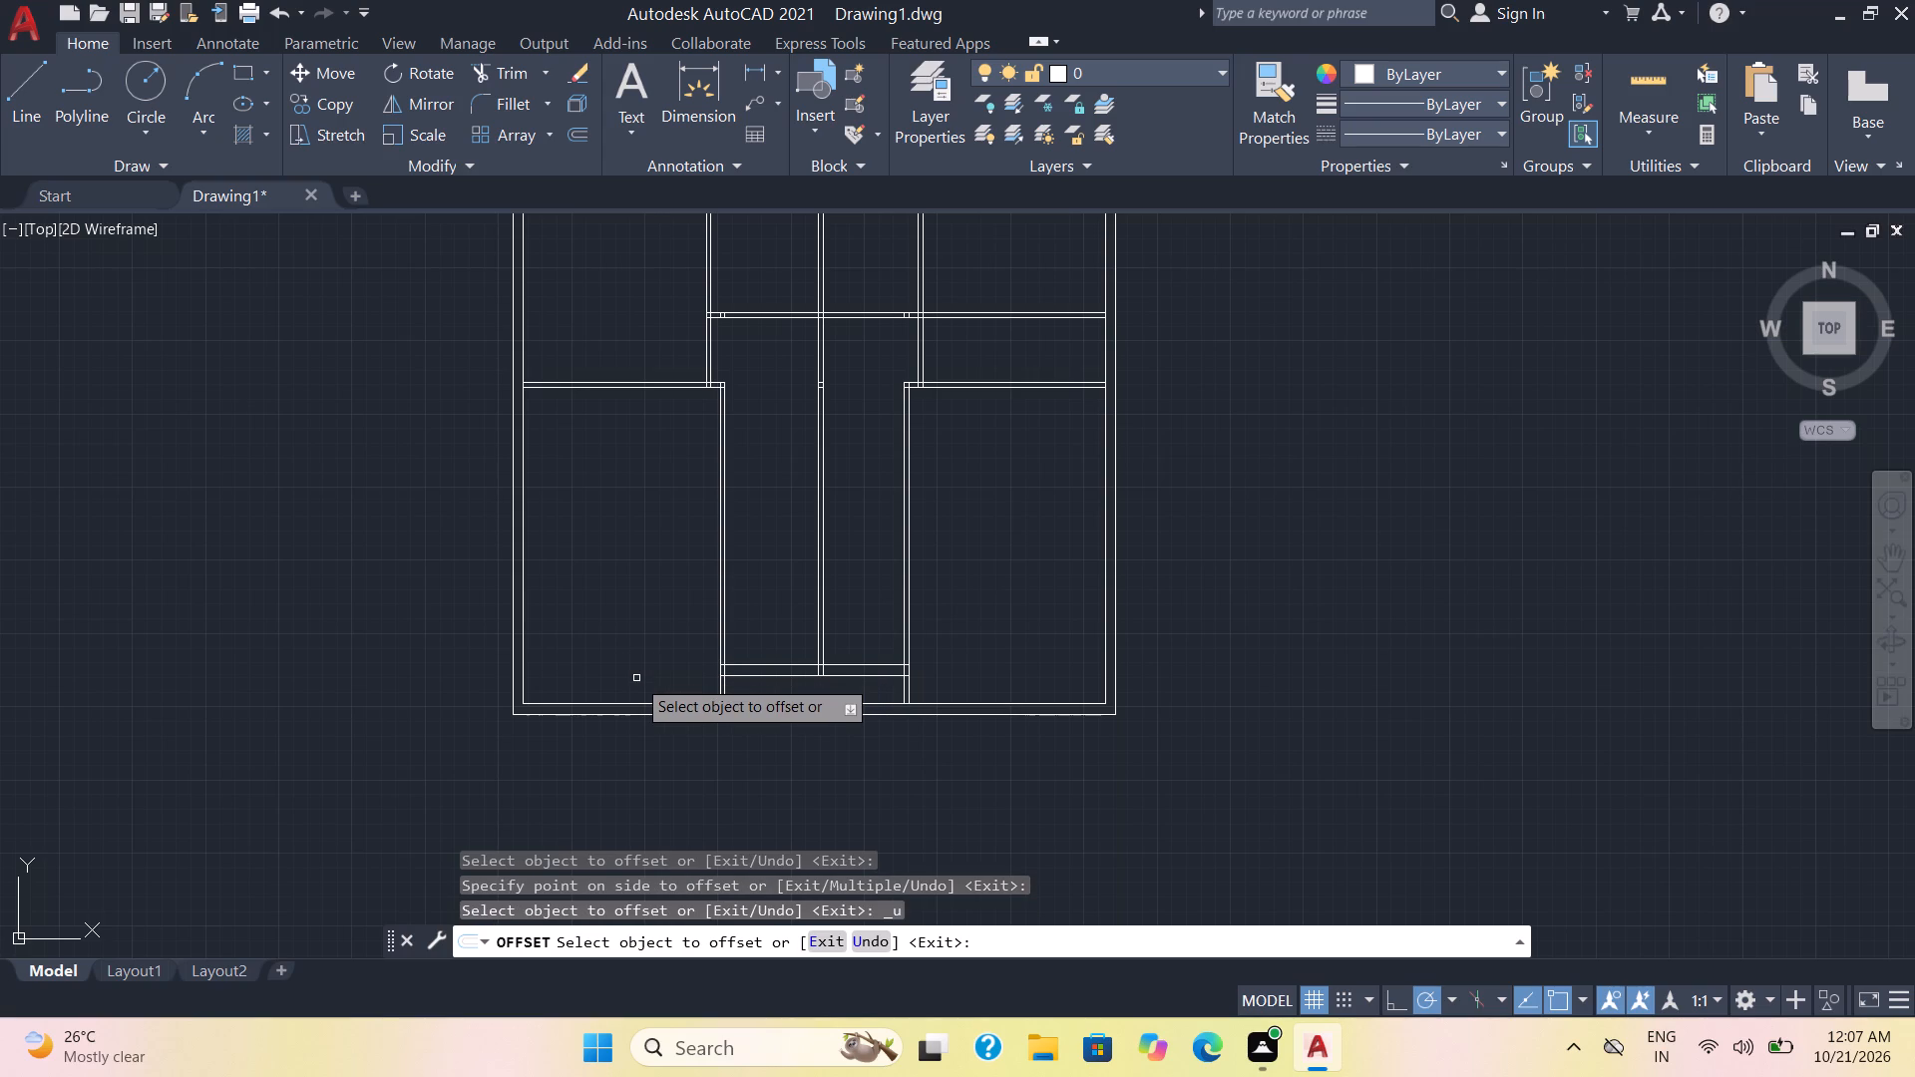
Offset the bottom inner wall line 4' upward, and offset the resulting line another 9" upward.
left_click(636, 701)
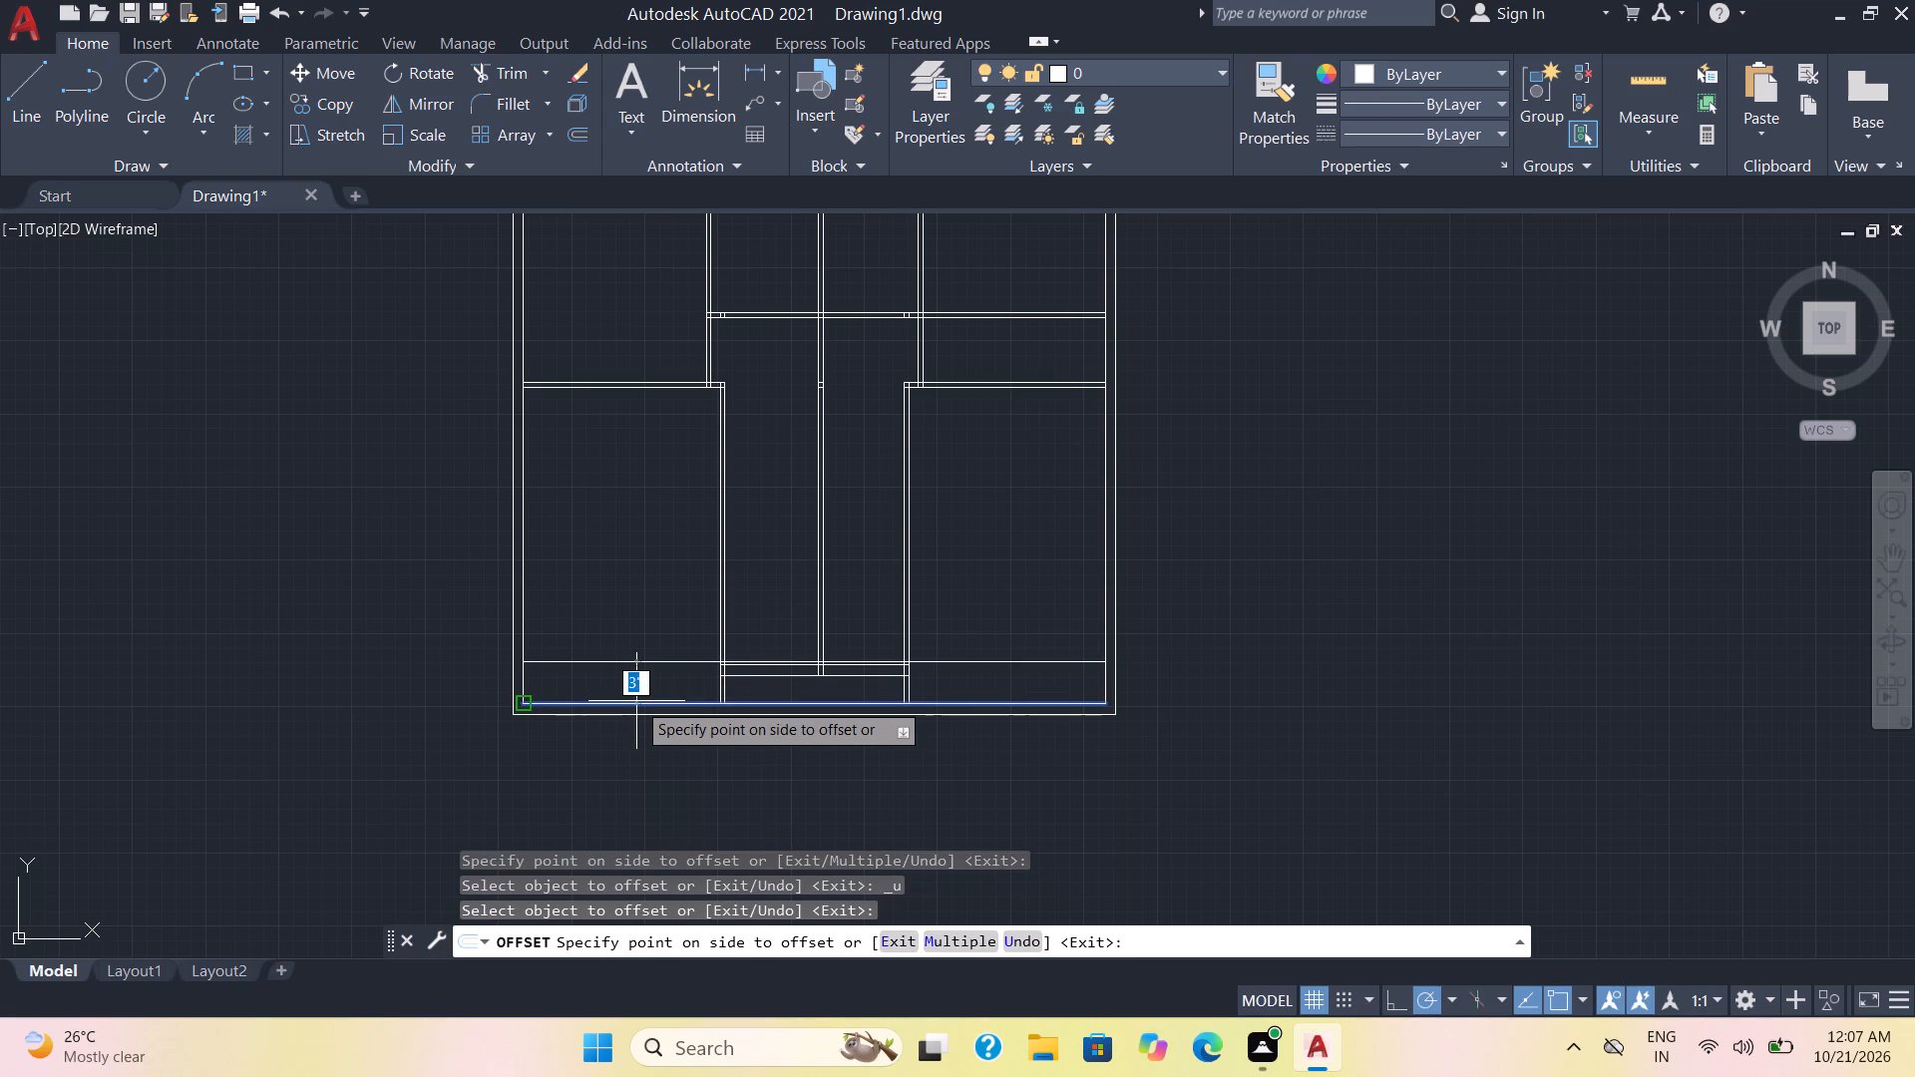
type("4'")
key("Return")
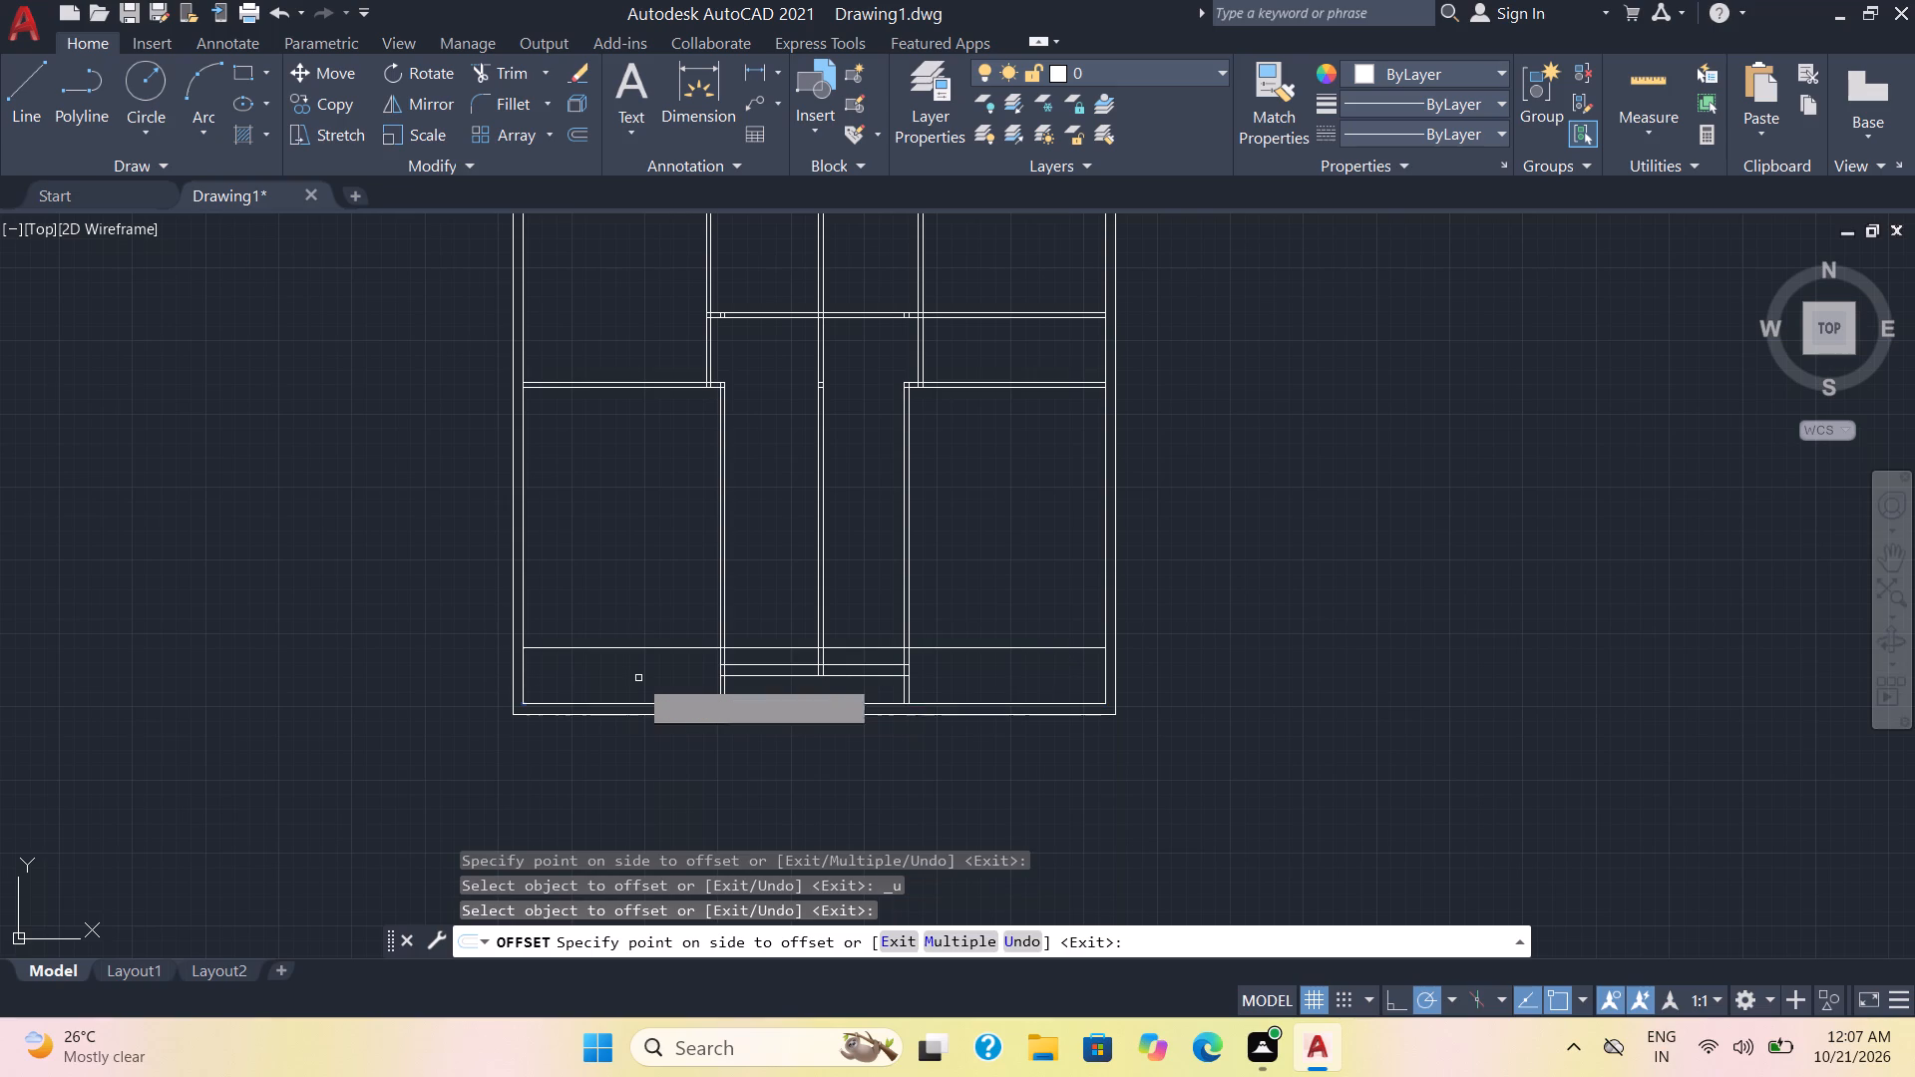
left_click(639, 650)
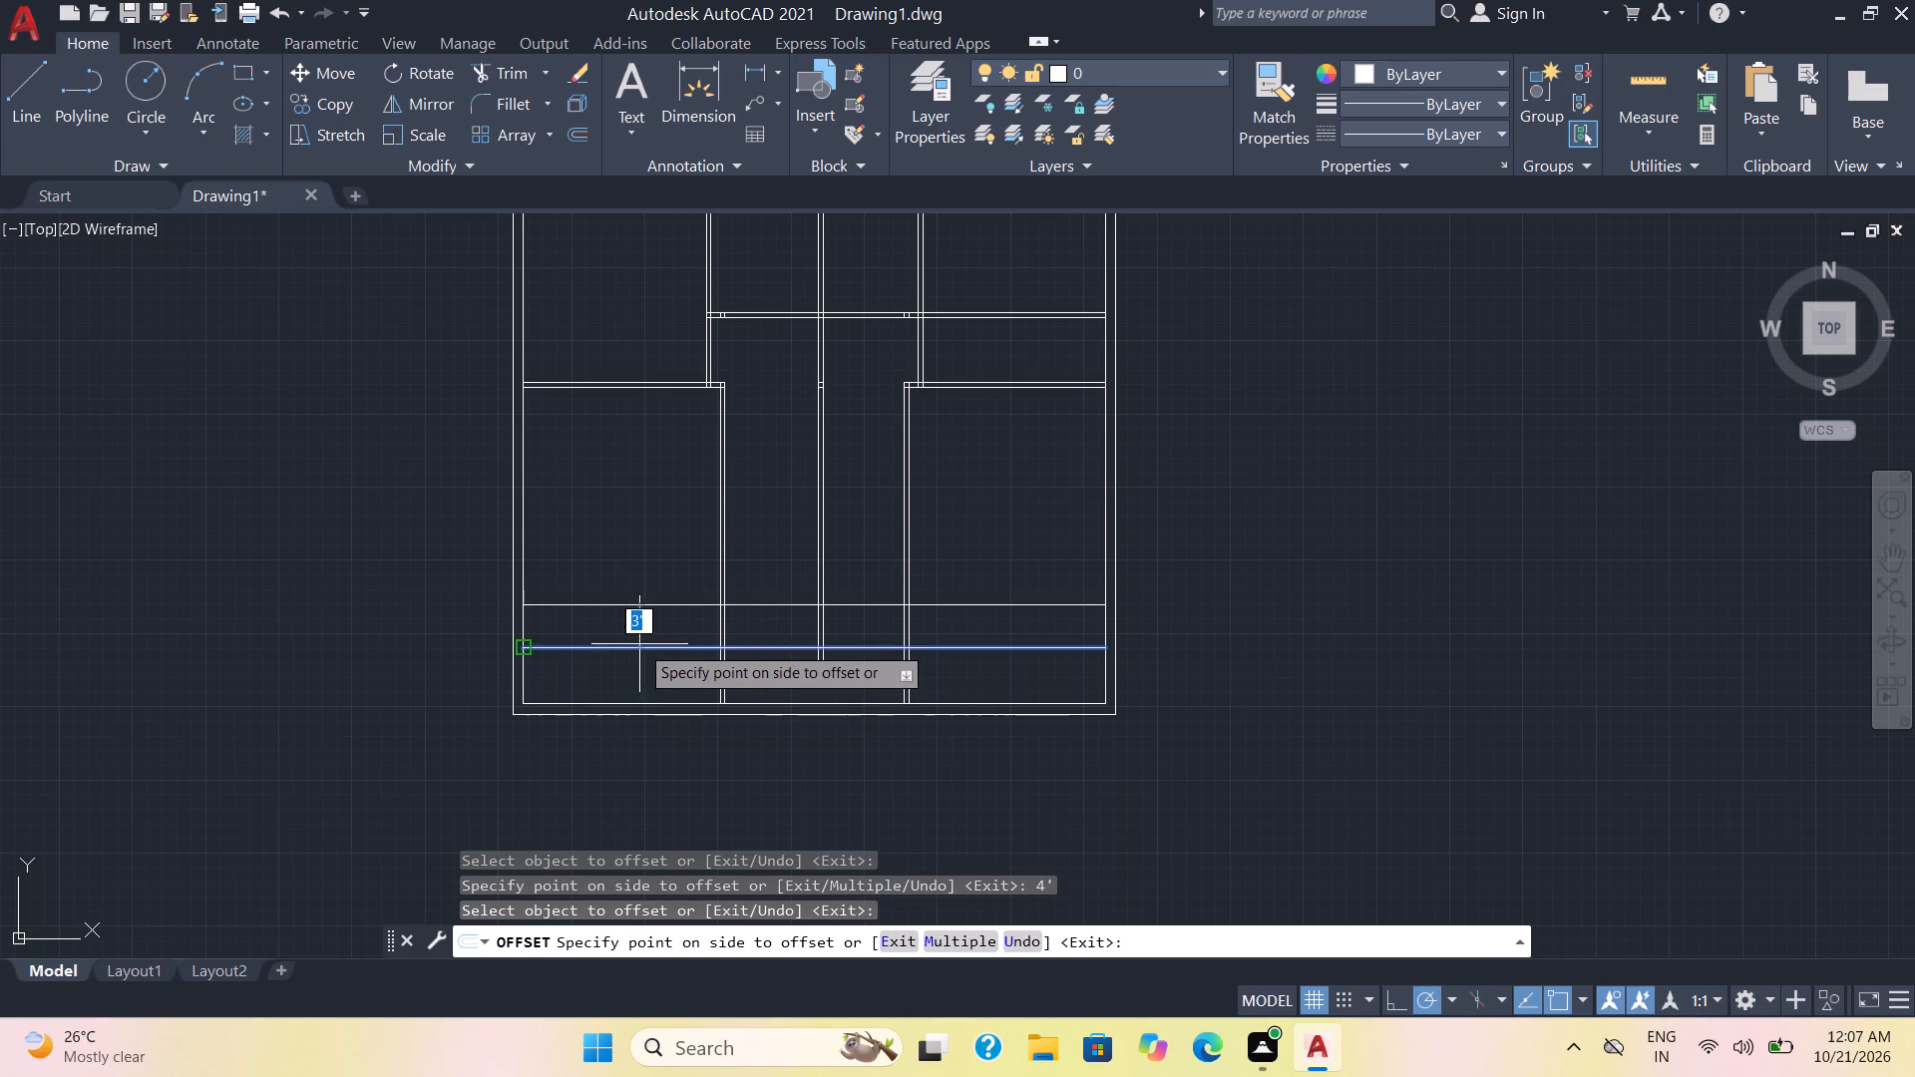
key("9")
key("Return")
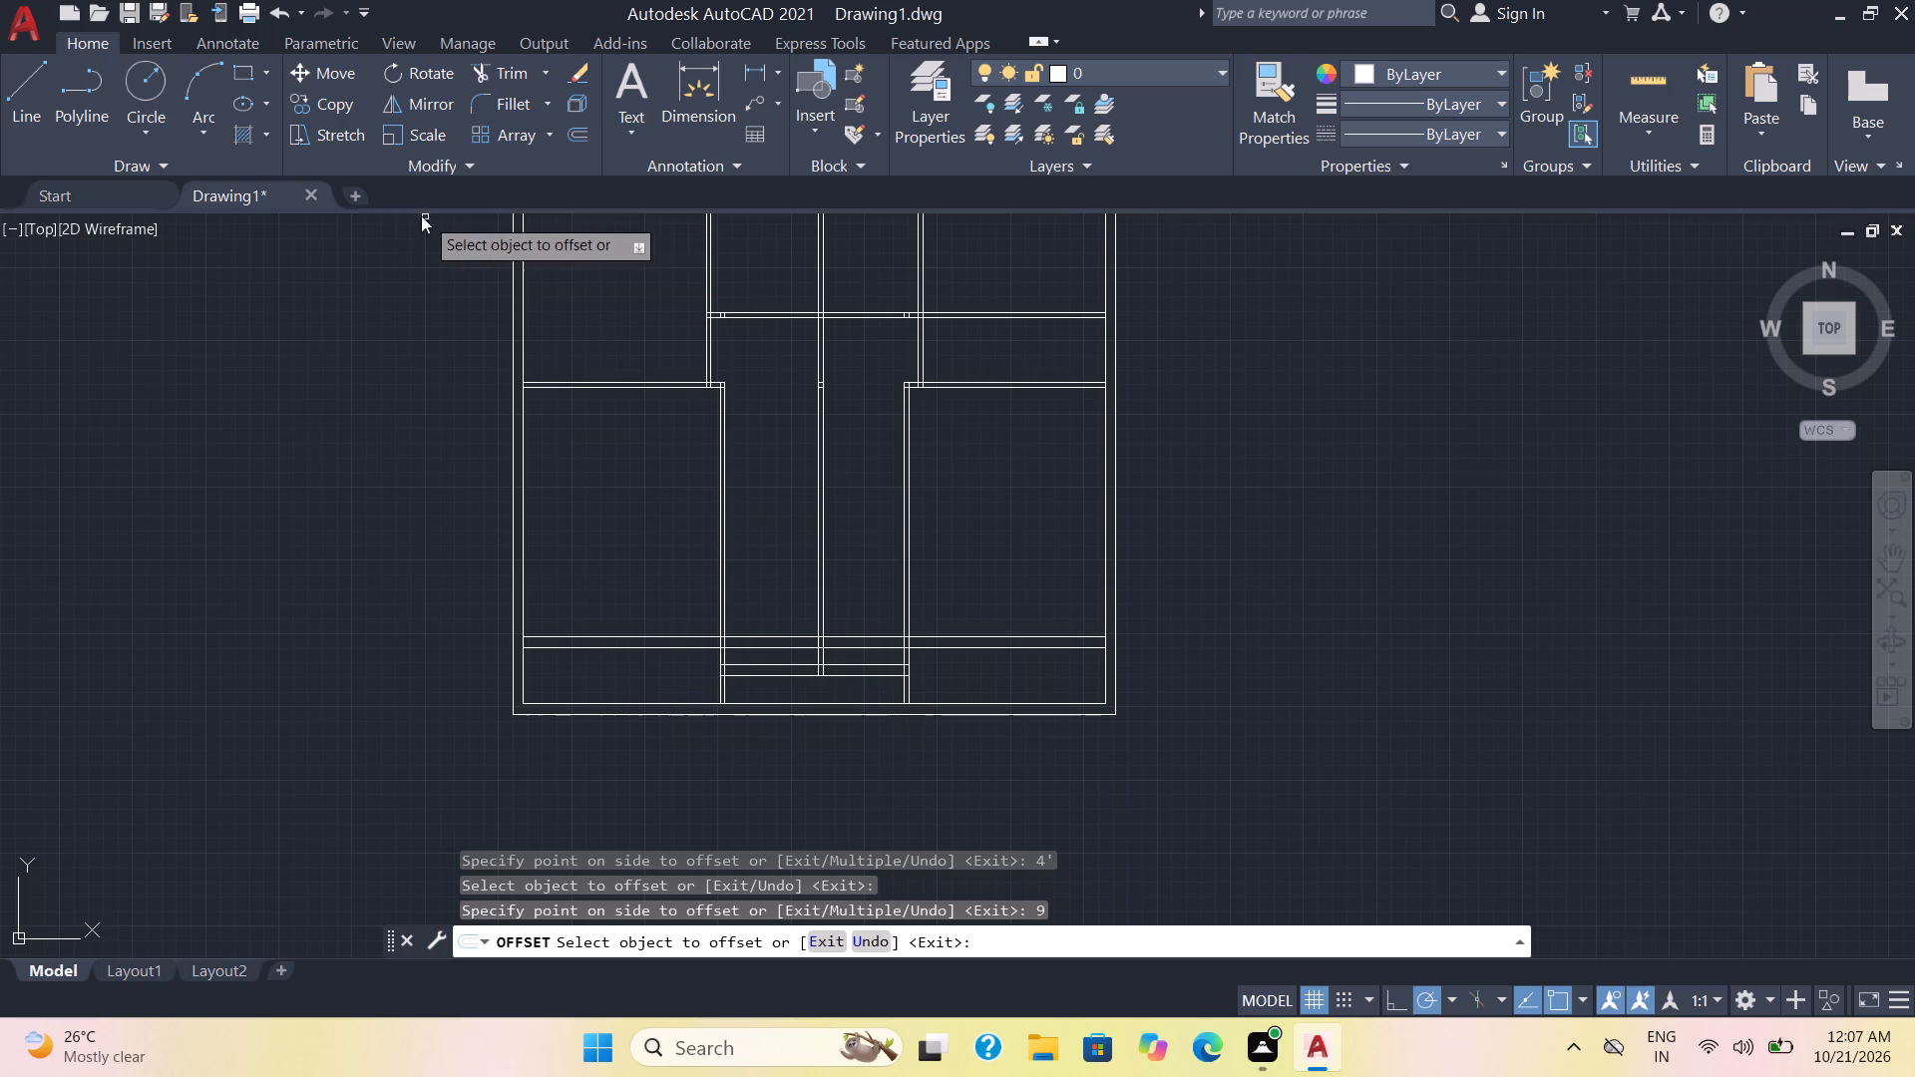
Trim the left inner wall line below the new 9" wall, extending that wall's lower line and the side partition lines to the outer wall lines.
left_click(510, 69)
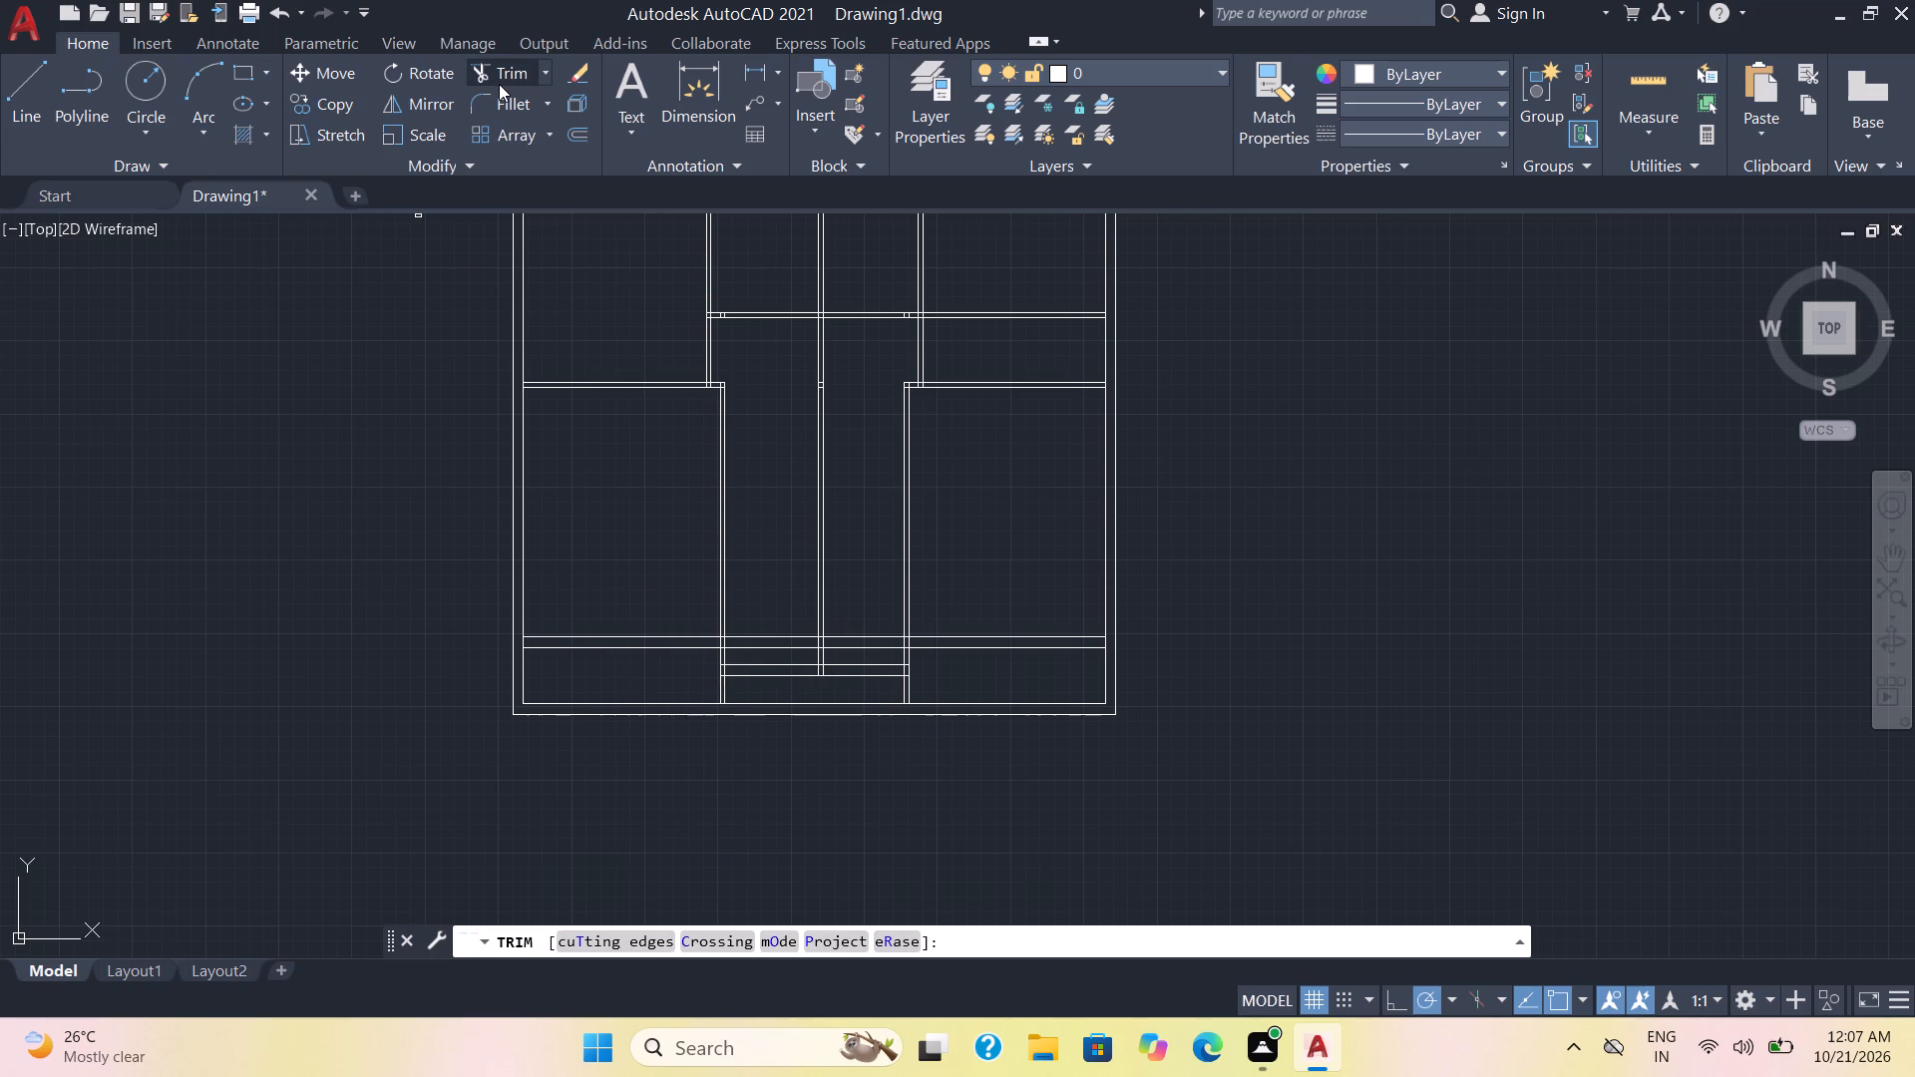
left_click(498, 79)
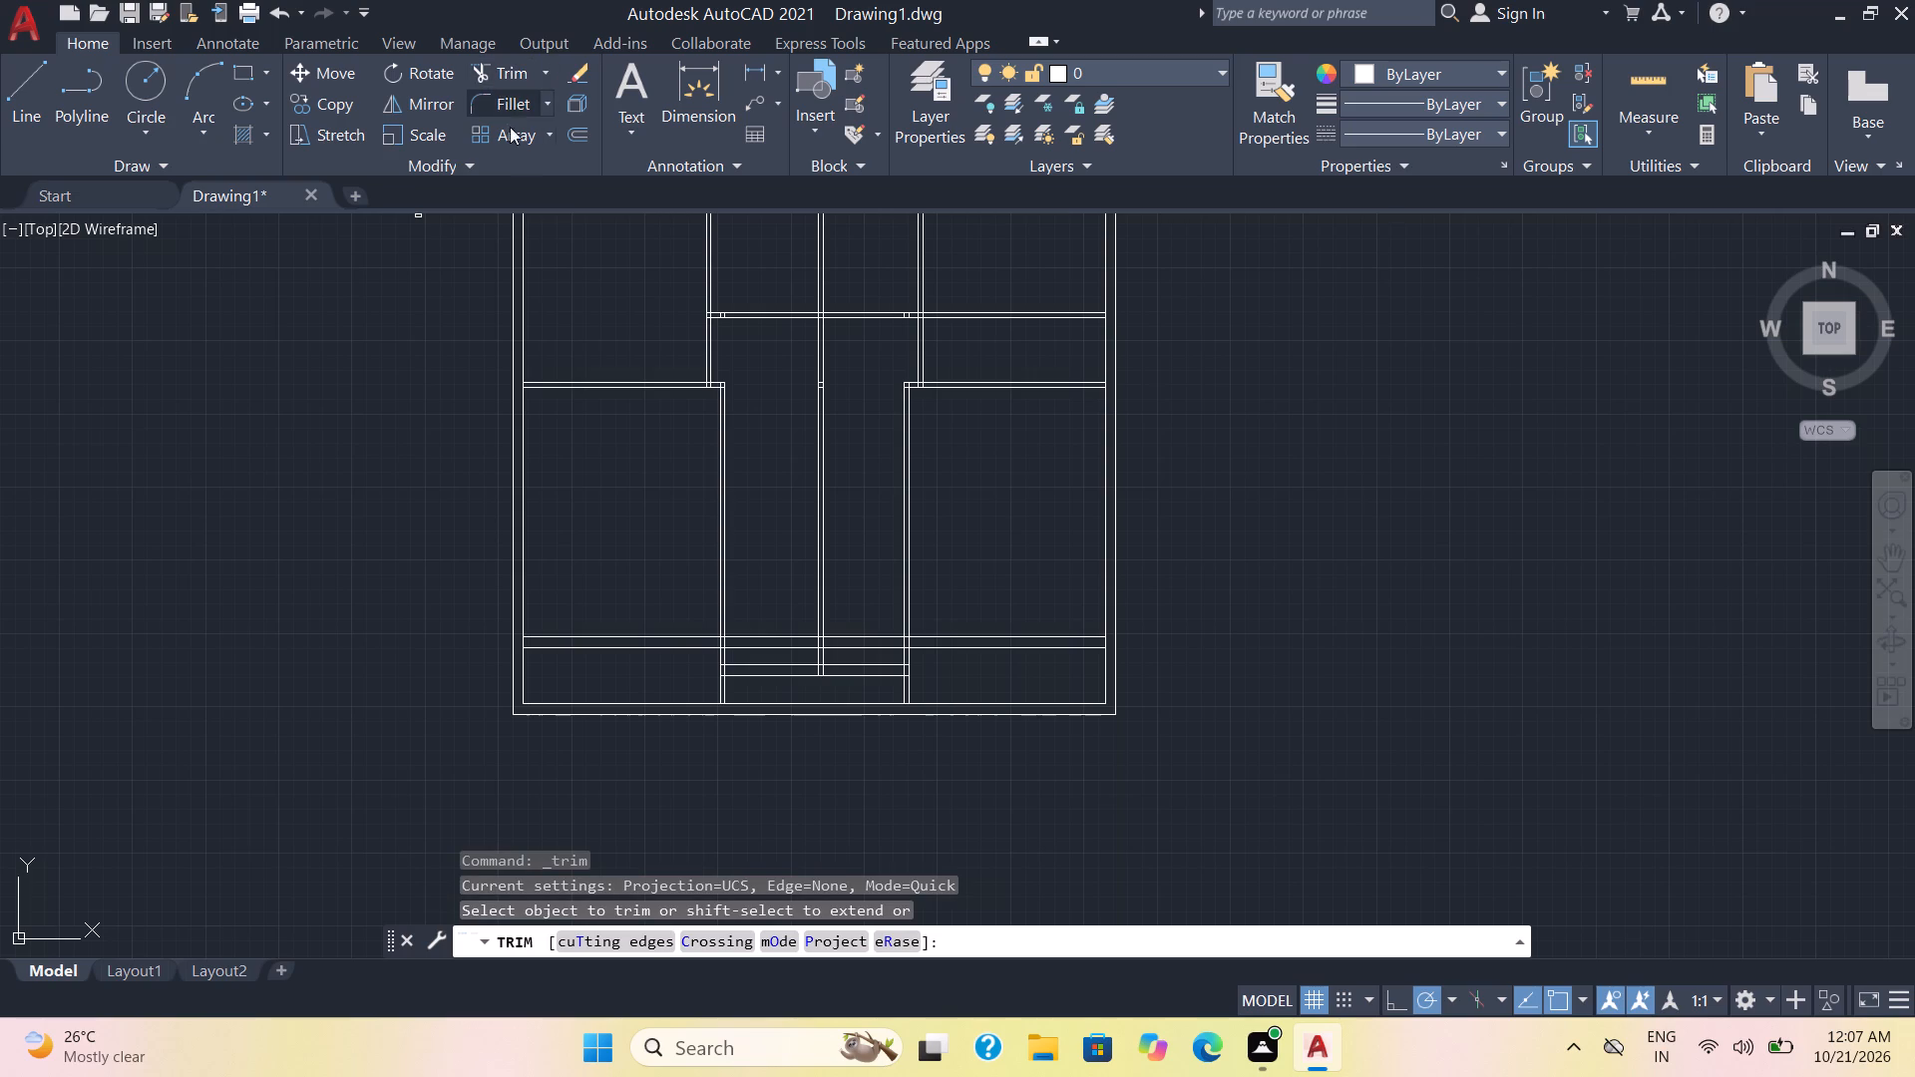
left_click(552, 649, "shift")
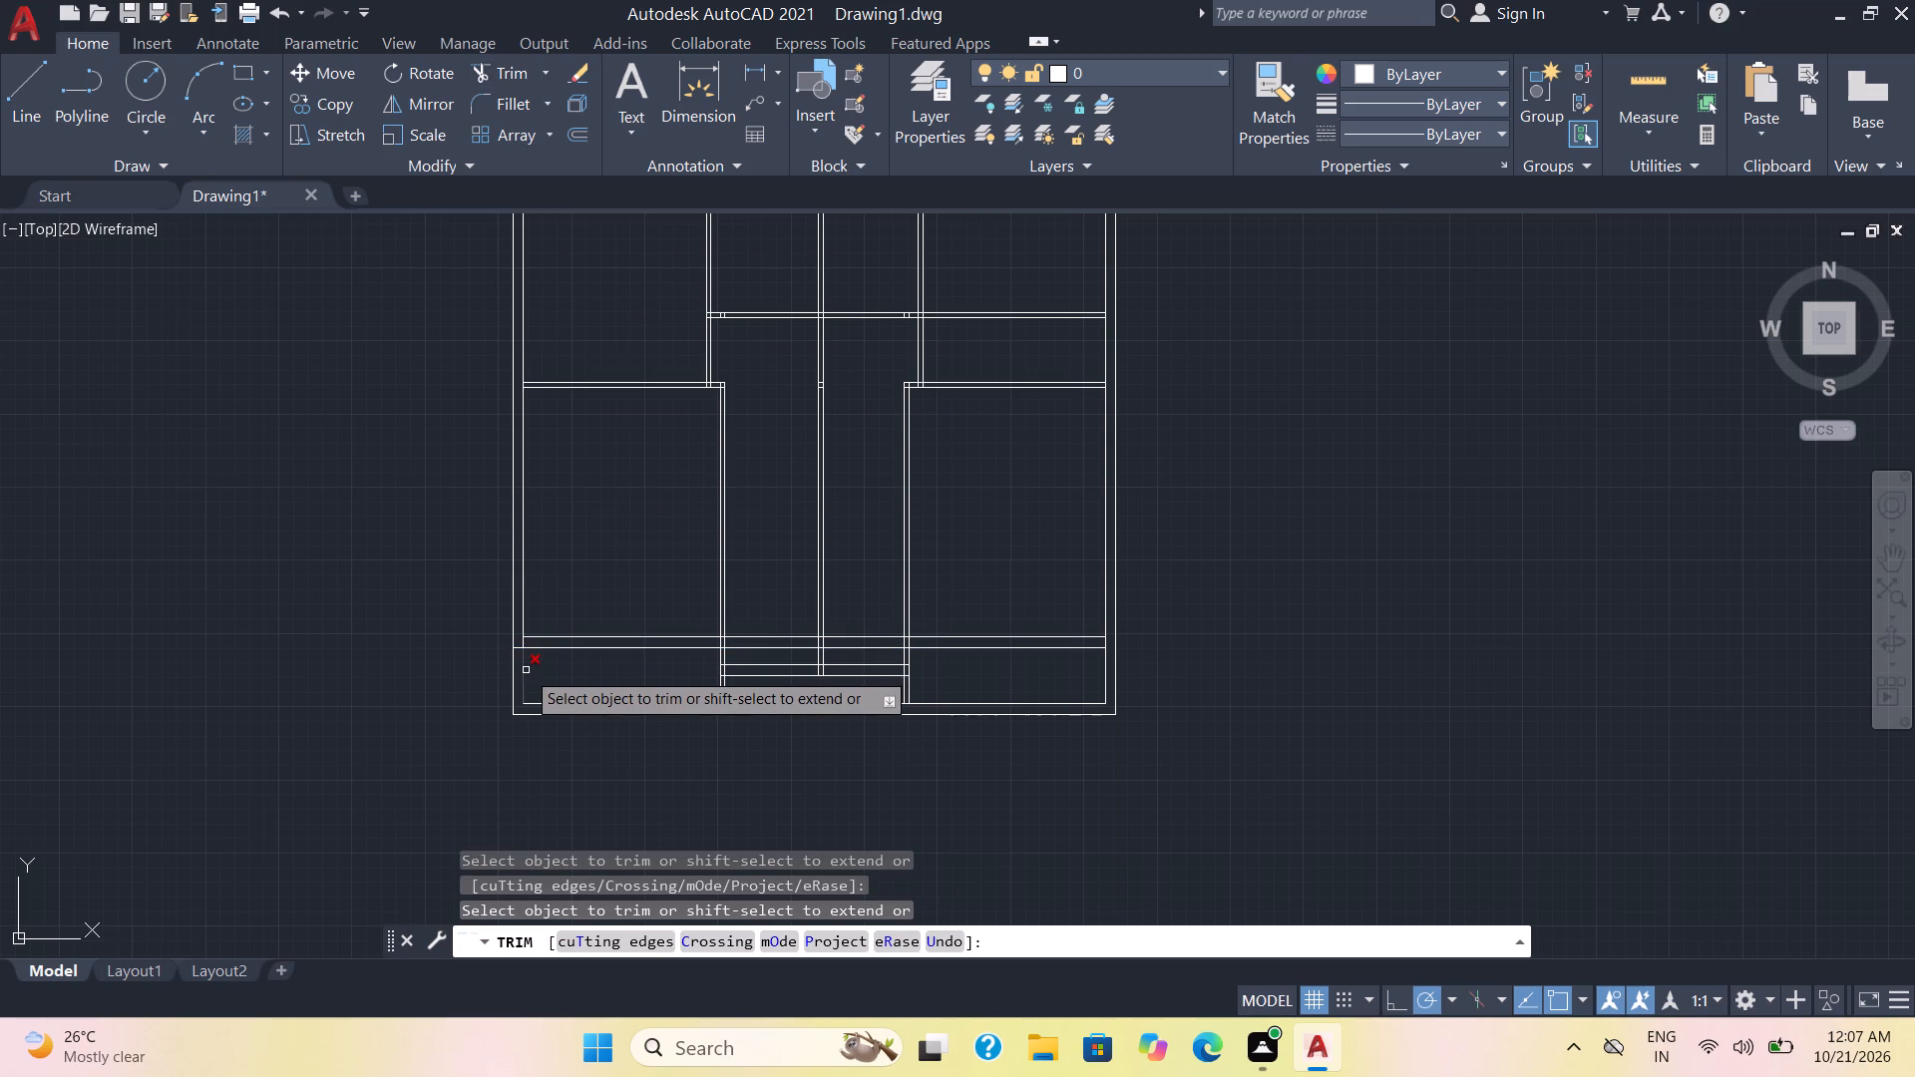
left_click(526, 670)
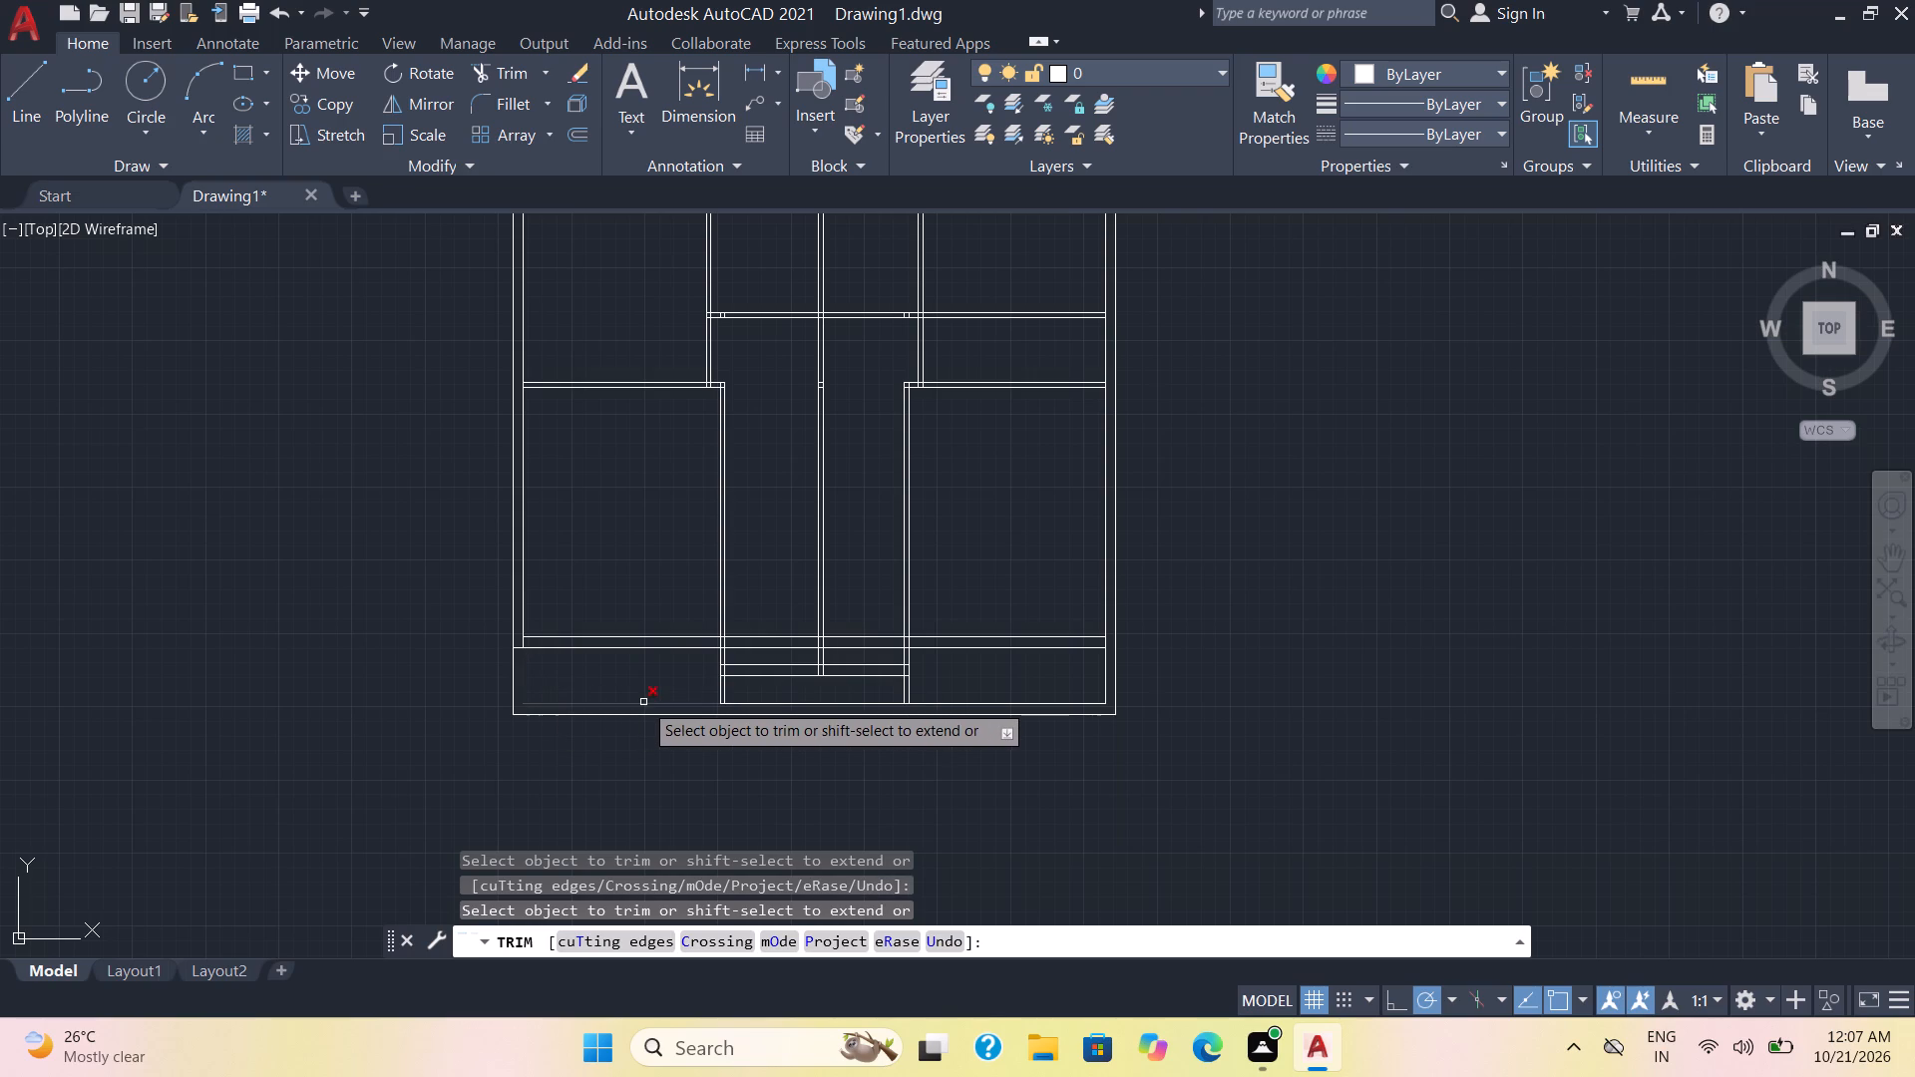
left_click(725, 688, "shift")
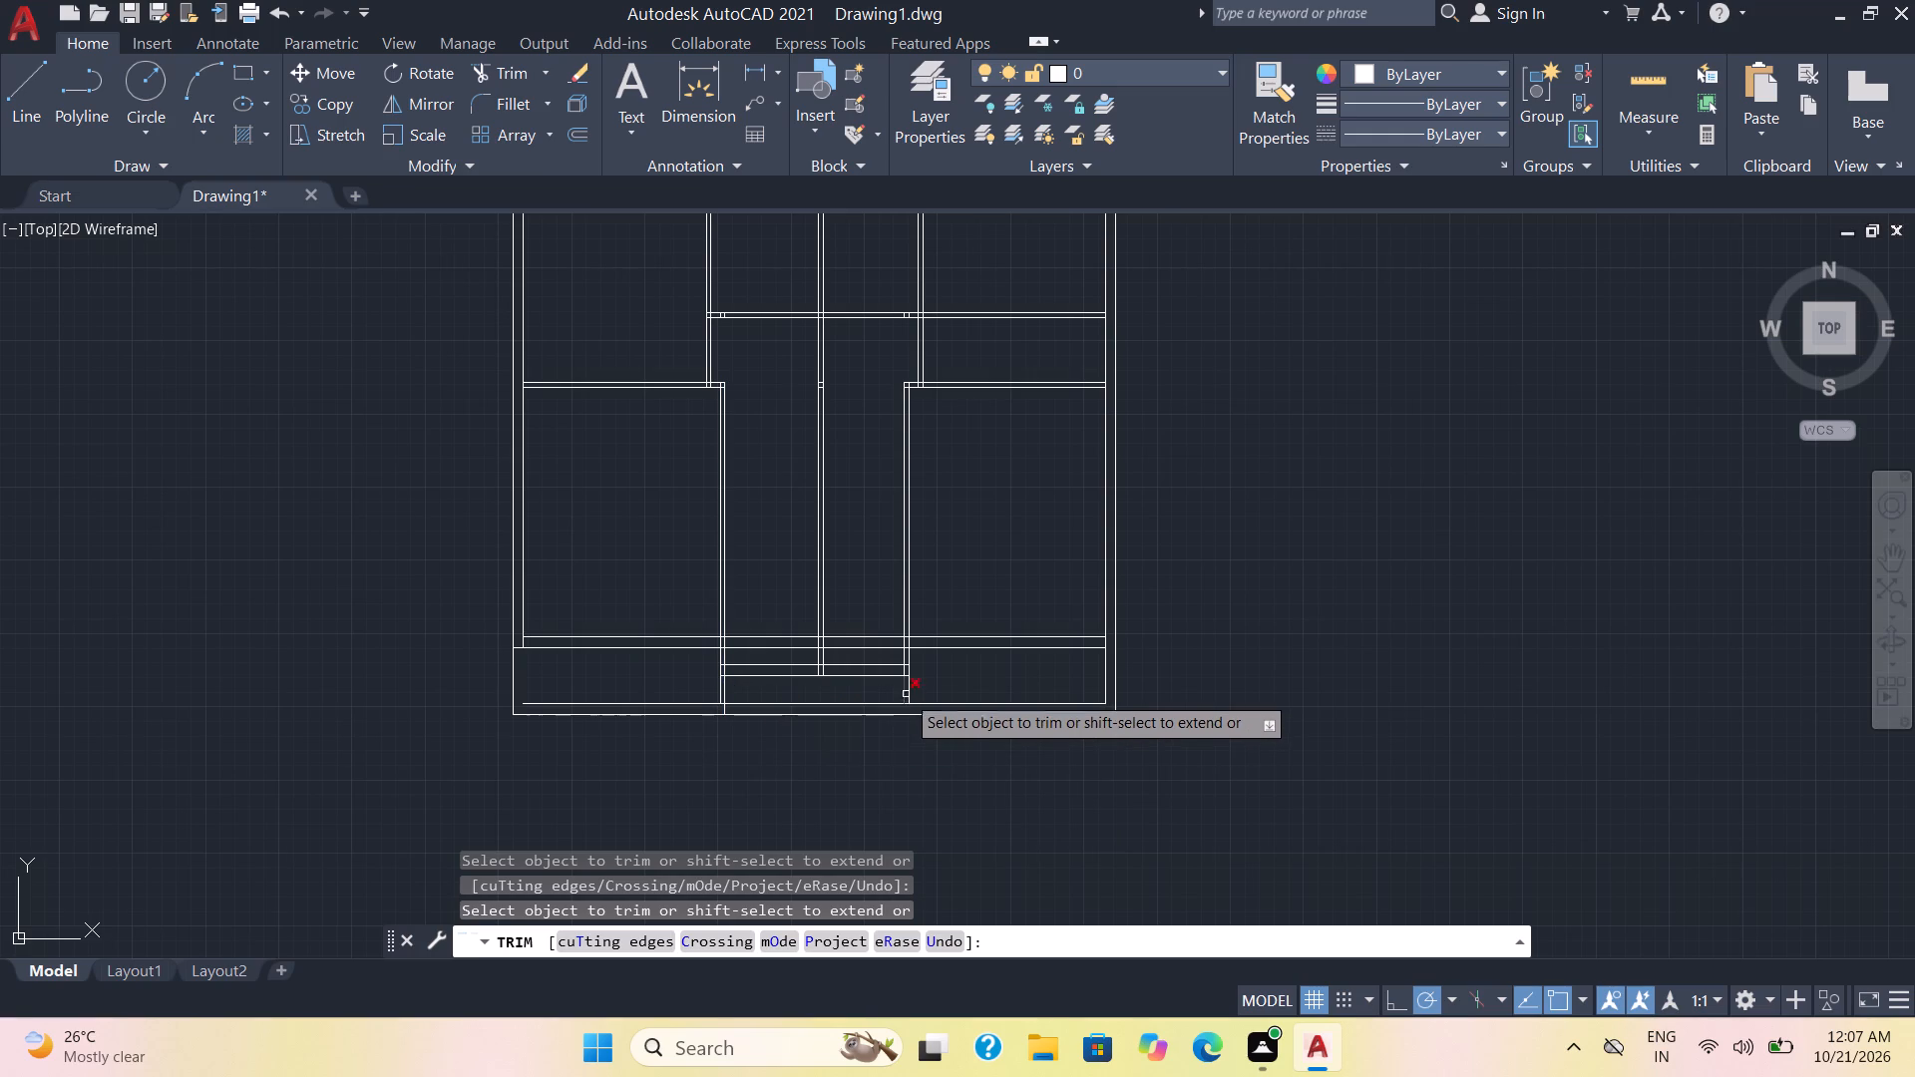
left_click(904, 691, "shift")
Trim the bottom exterior wall lines between the two side partitions, and trim the new 9" wall lines out of the central bays.
left_click_drag(858, 698, 846, 734)
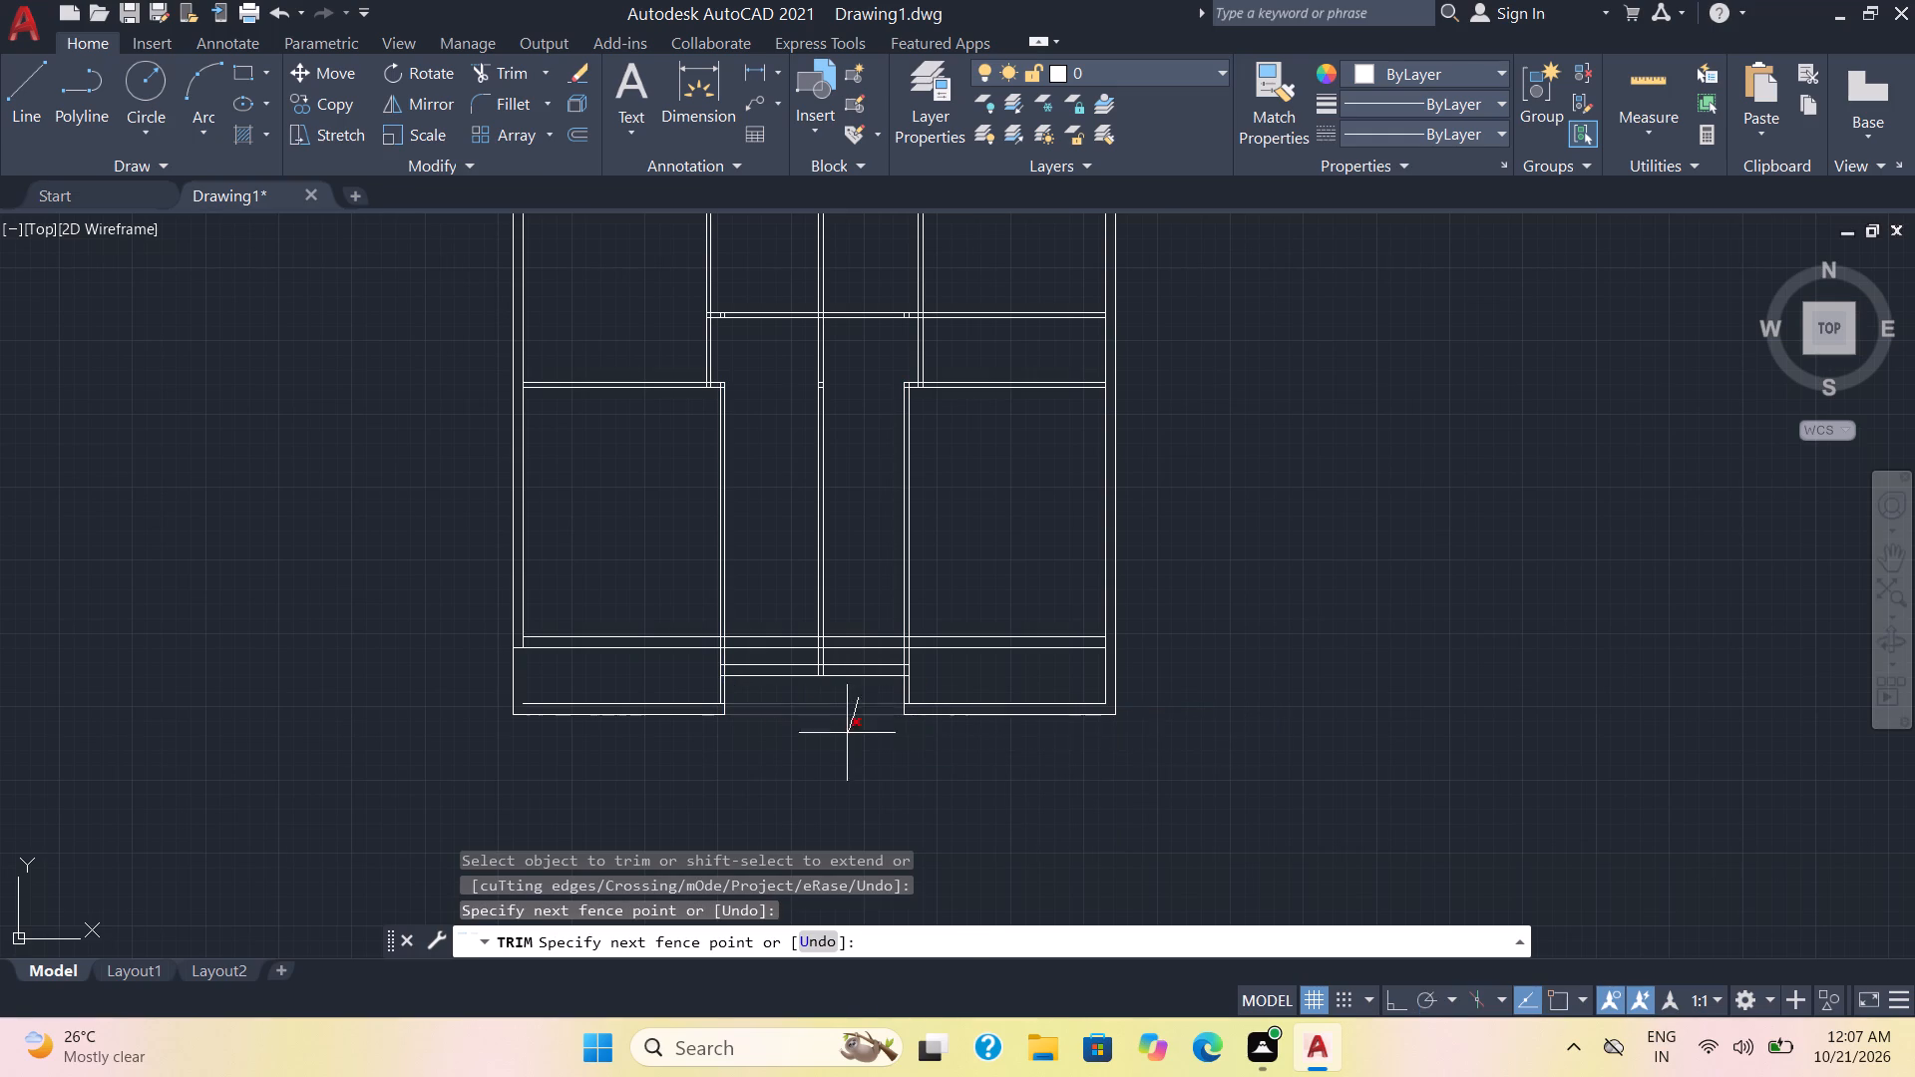
left_click_drag(846, 734, 842, 741)
left_click_drag(789, 653, 792, 626)
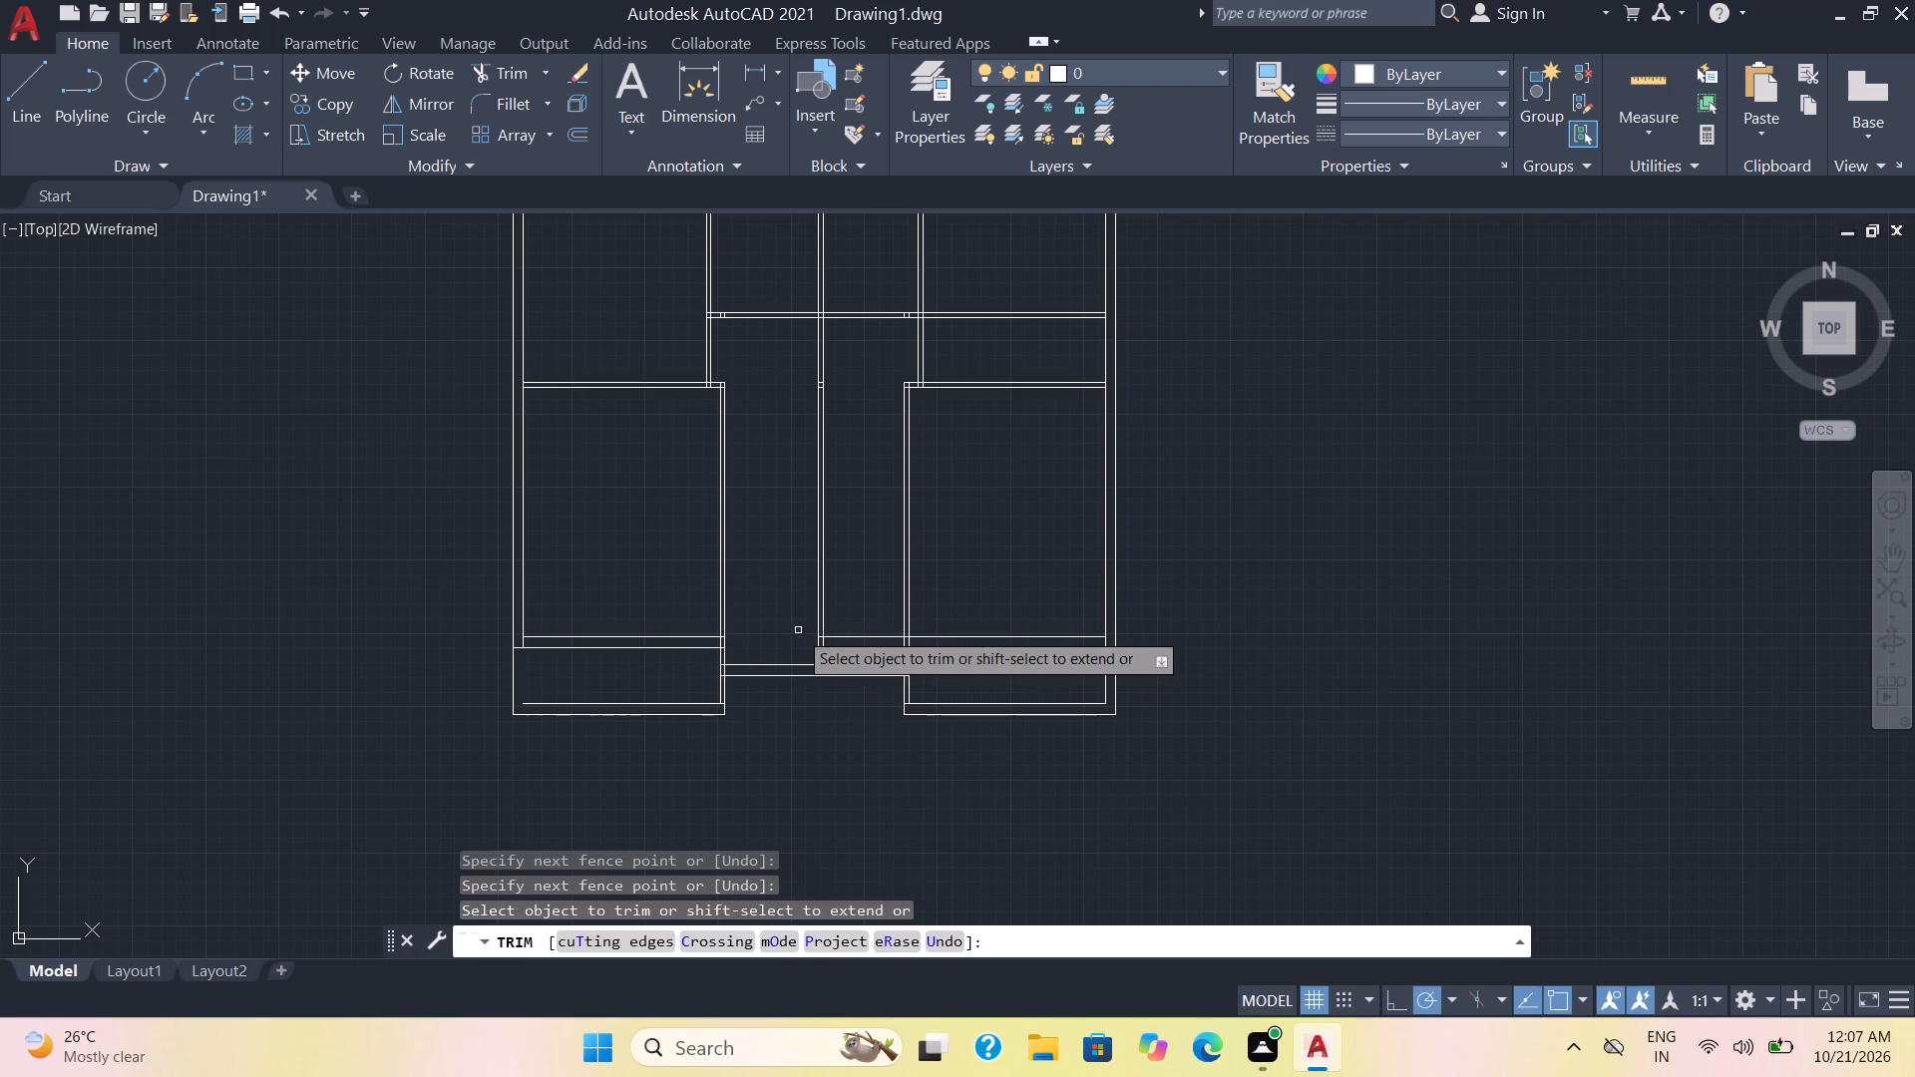
left_click_drag(846, 661, 879, 630)
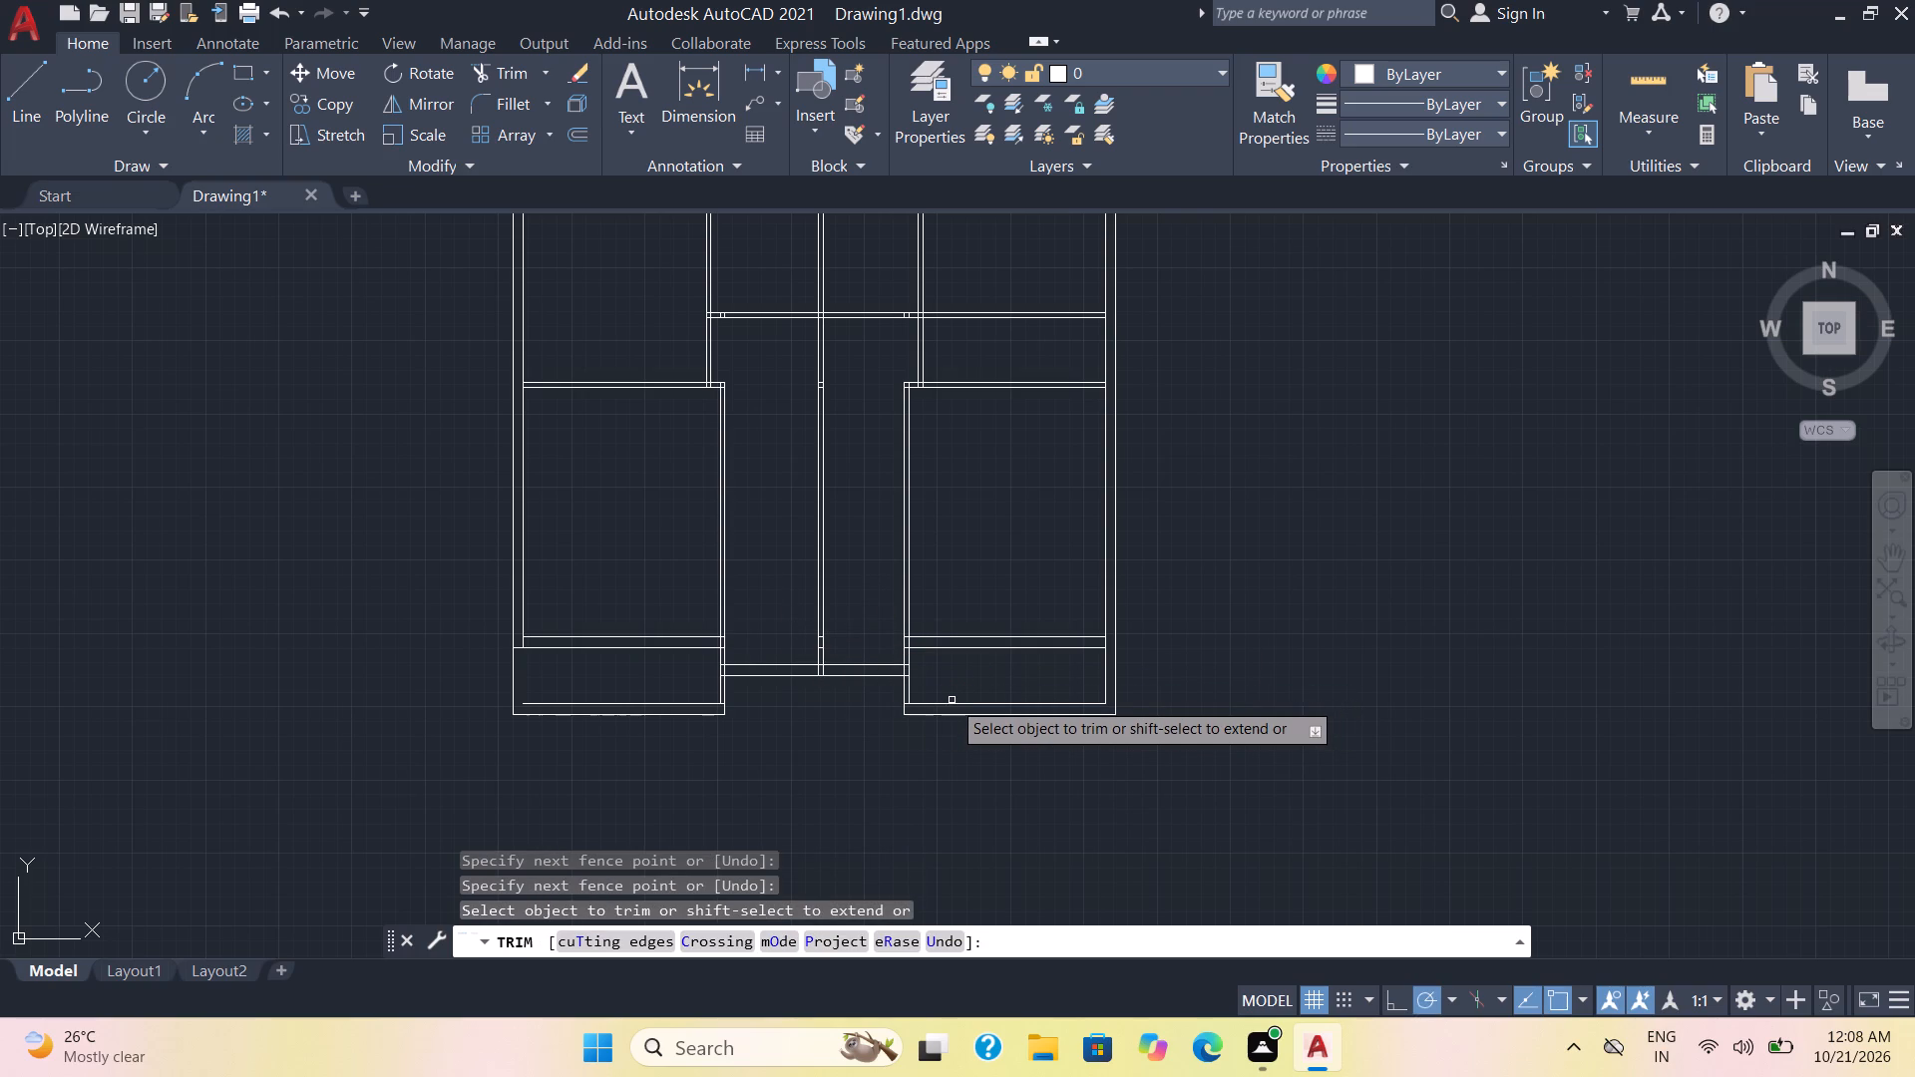
Finish the lower right room by extending its partition and 9" wall lines to the outer lines and trimming its bottom inner wall line.
left_click(910, 693, "shift")
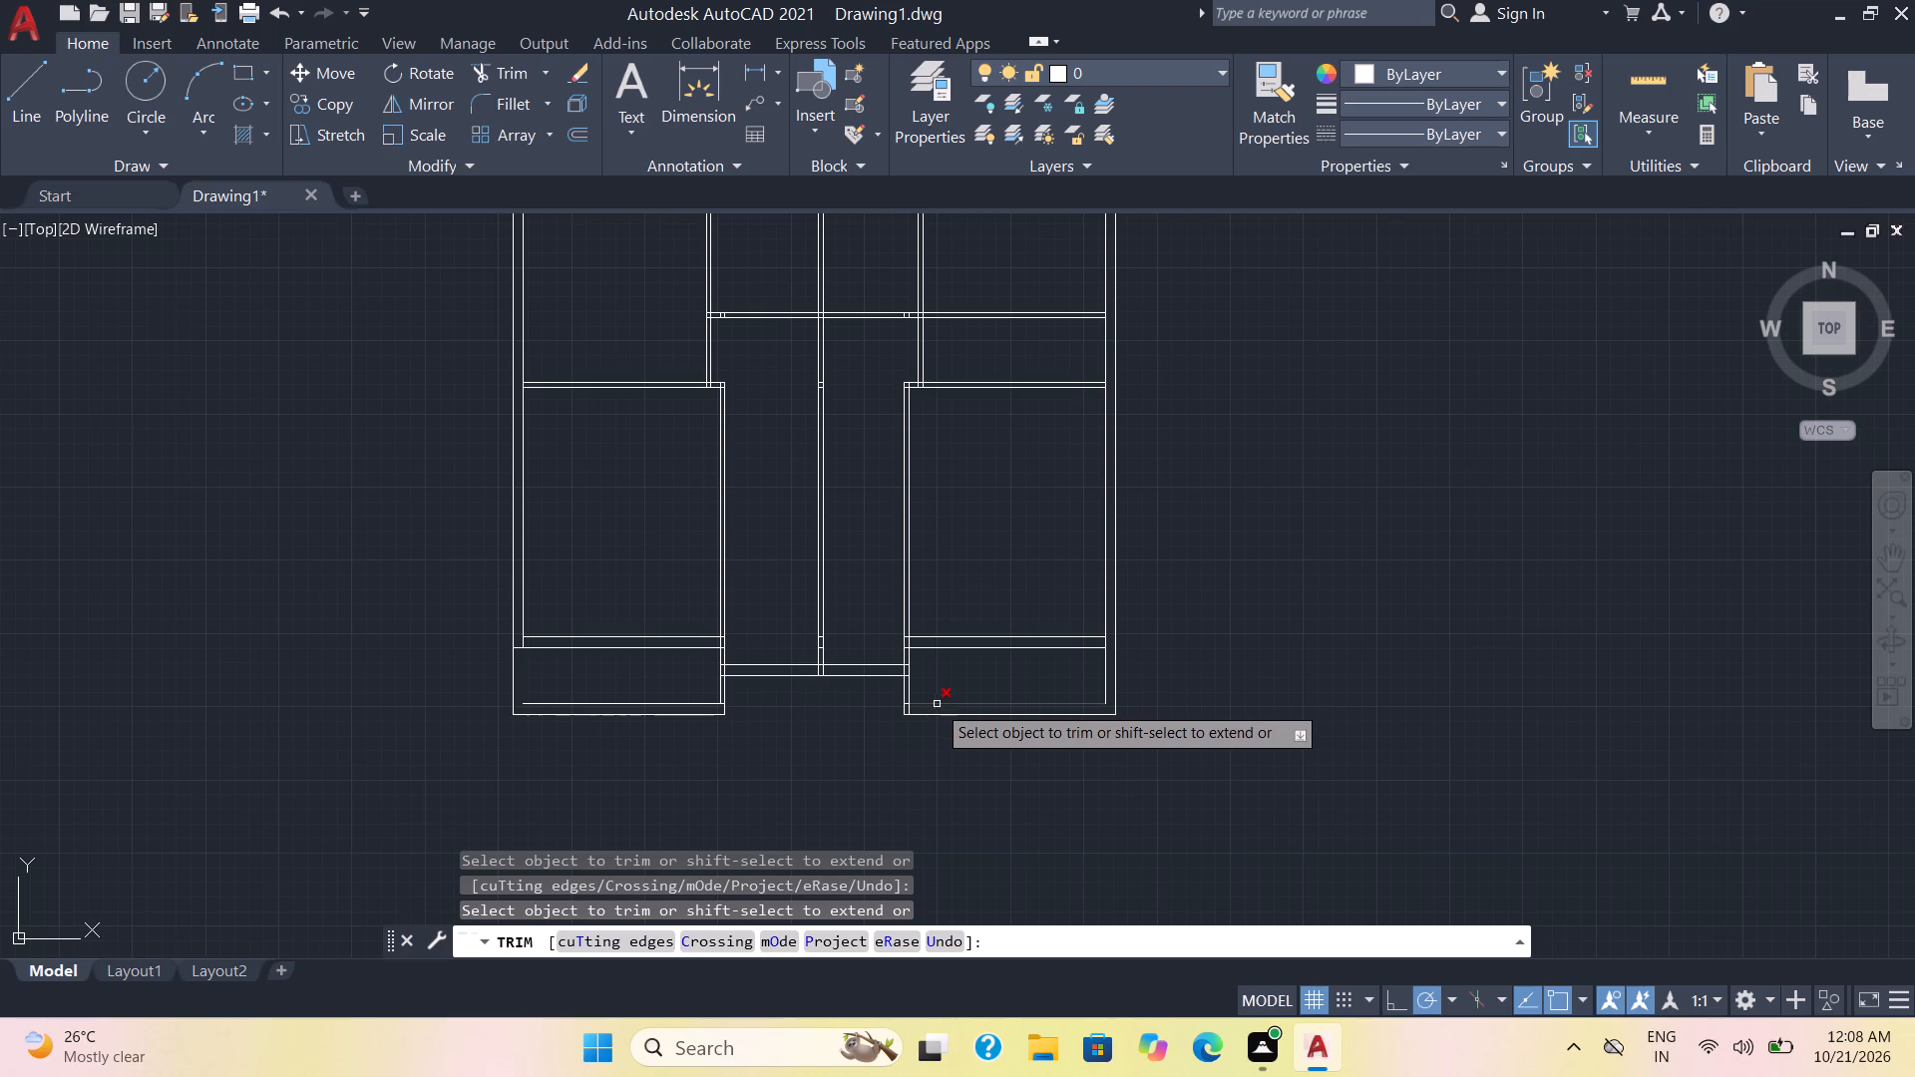
left_click(949, 701)
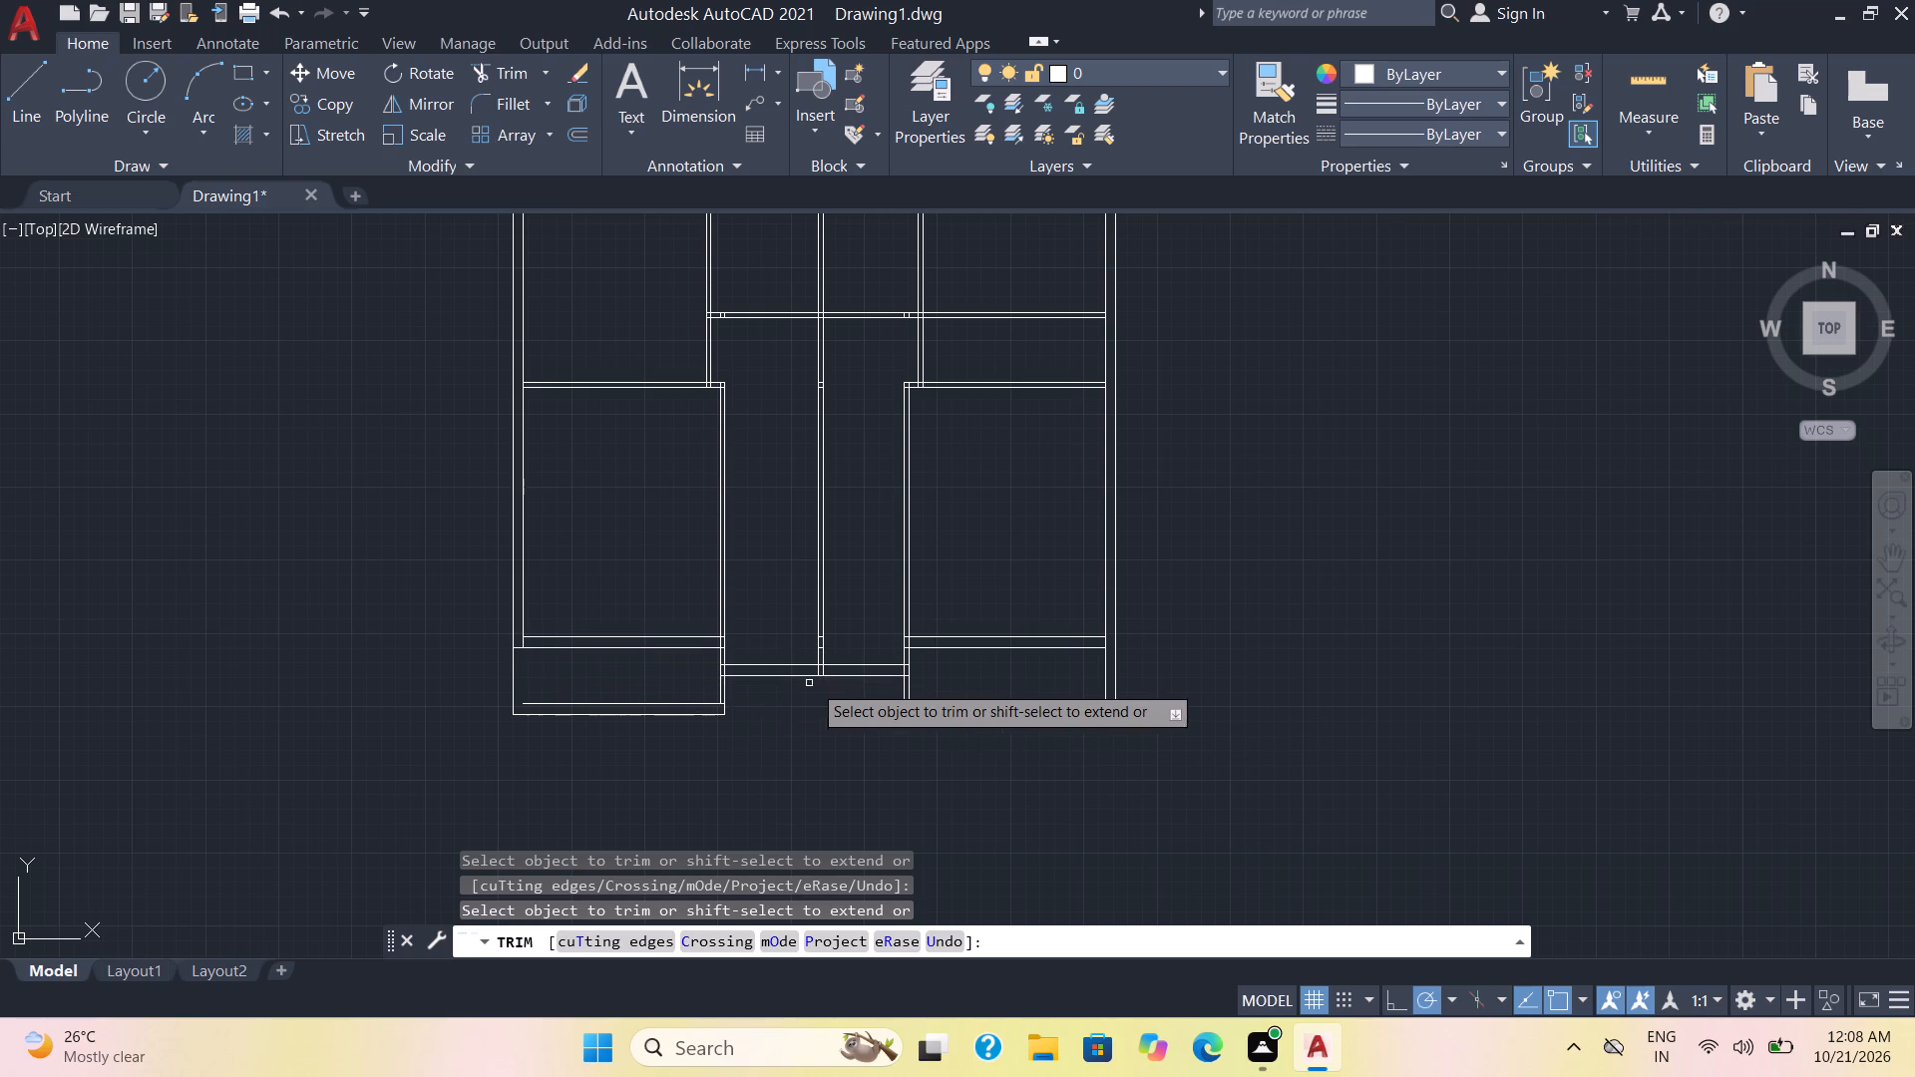
left_click(1074, 650, "shift")
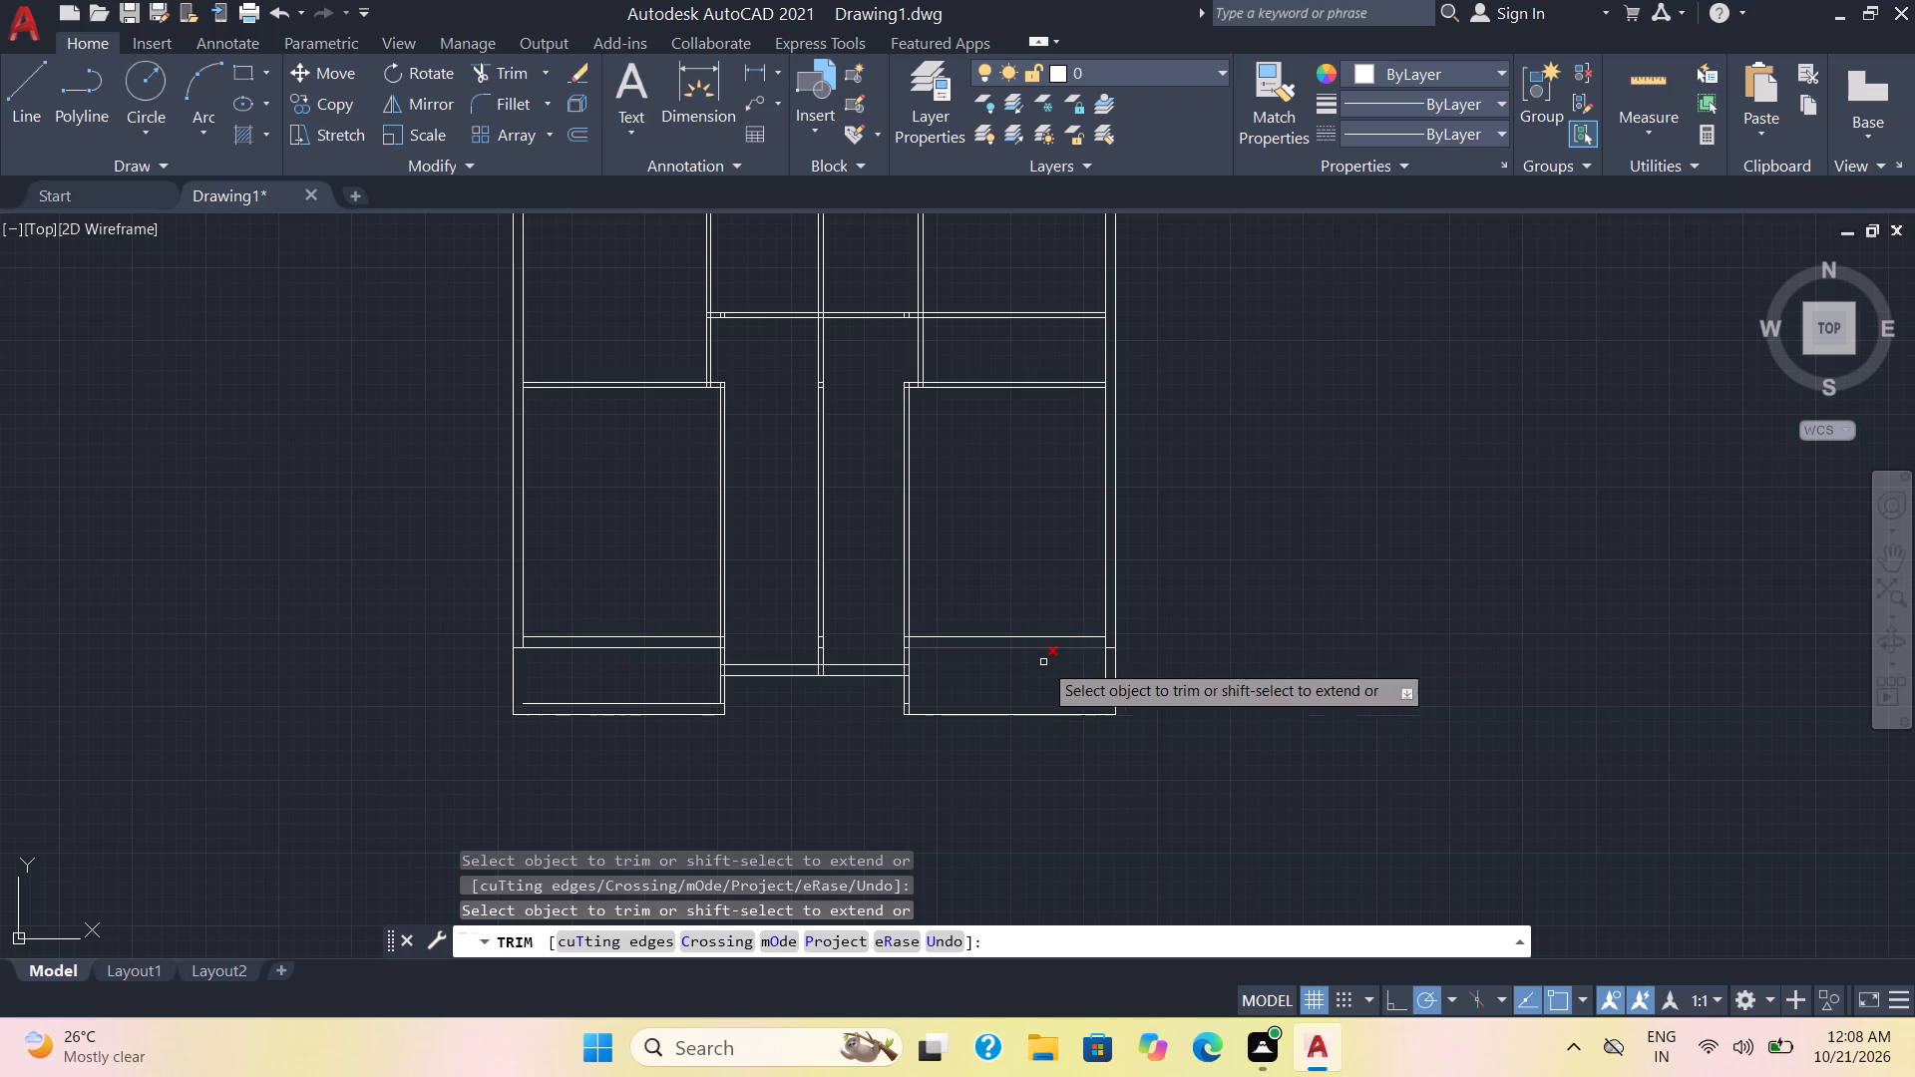
key("Escape")
Offset the outer left, bottom left, bottom right and outer right wall lines 4" inward.
key("o")
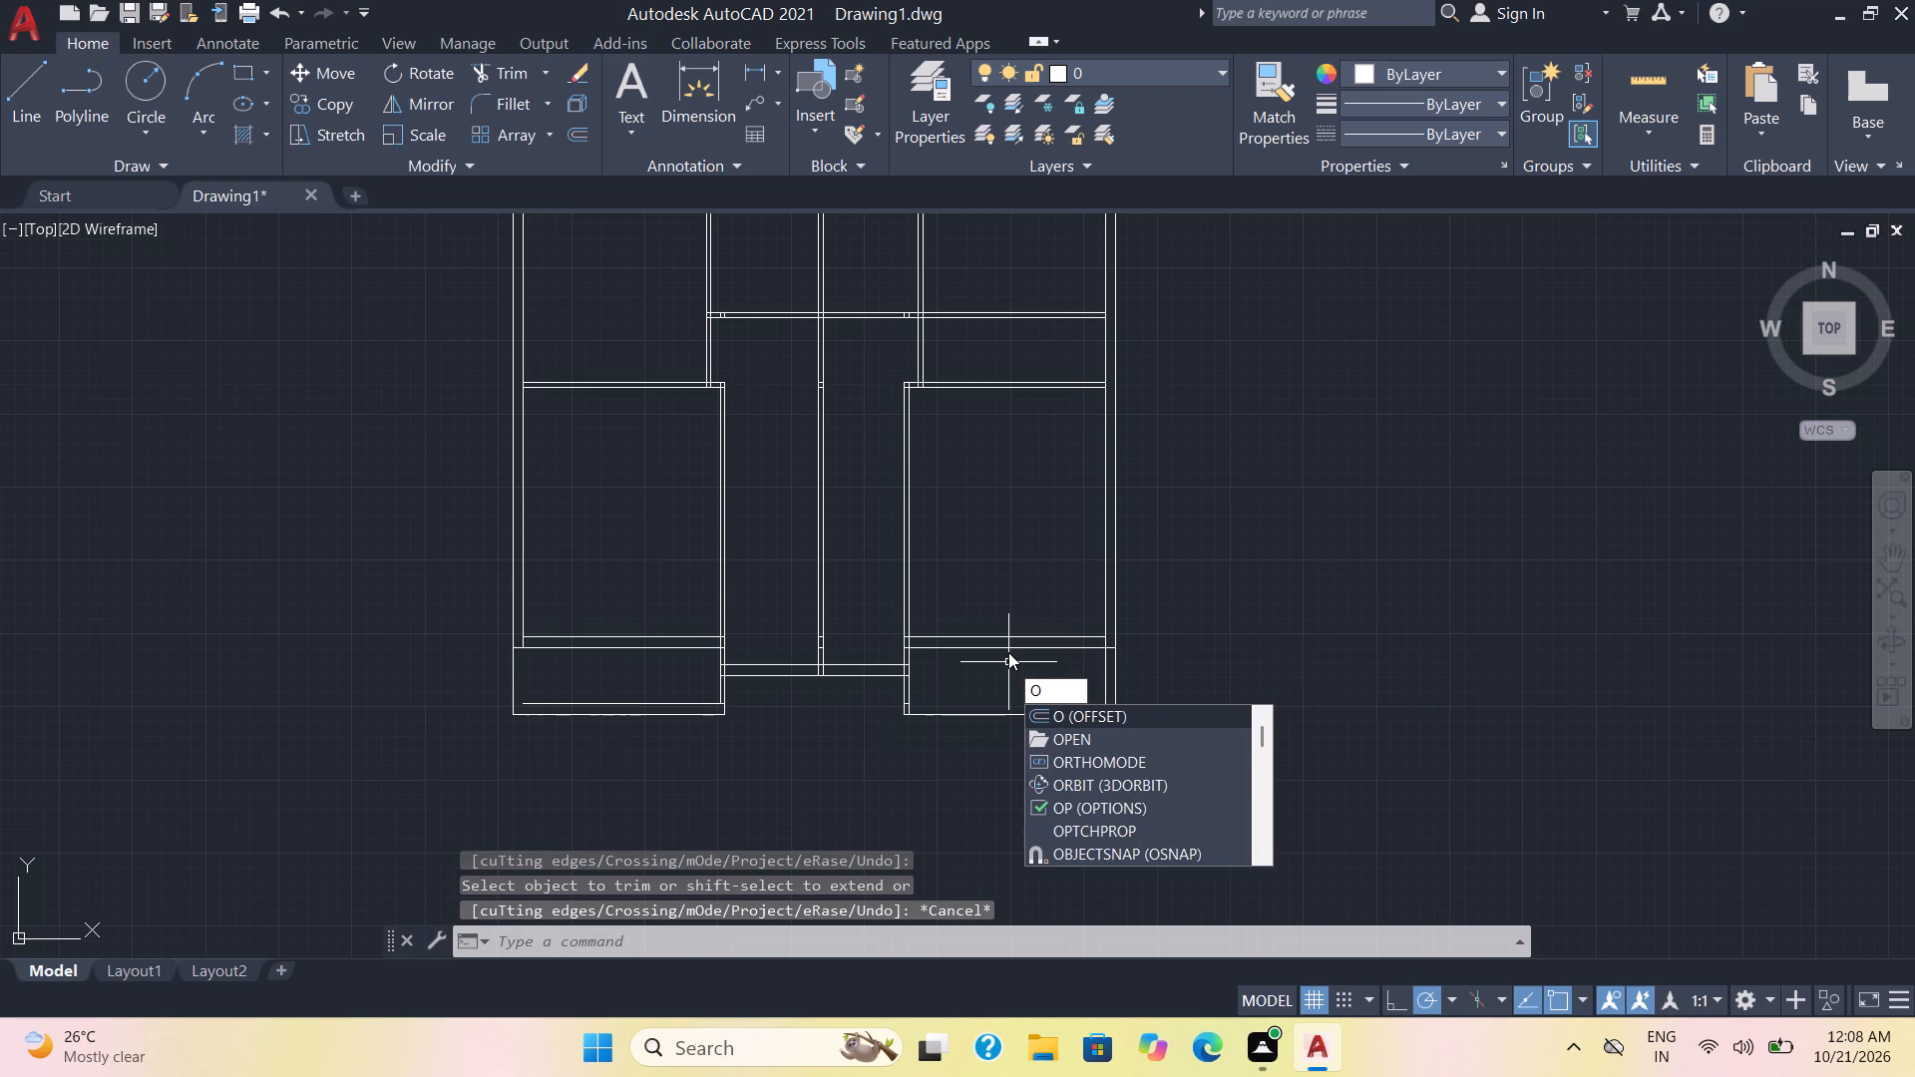
key("Return")
key("4")
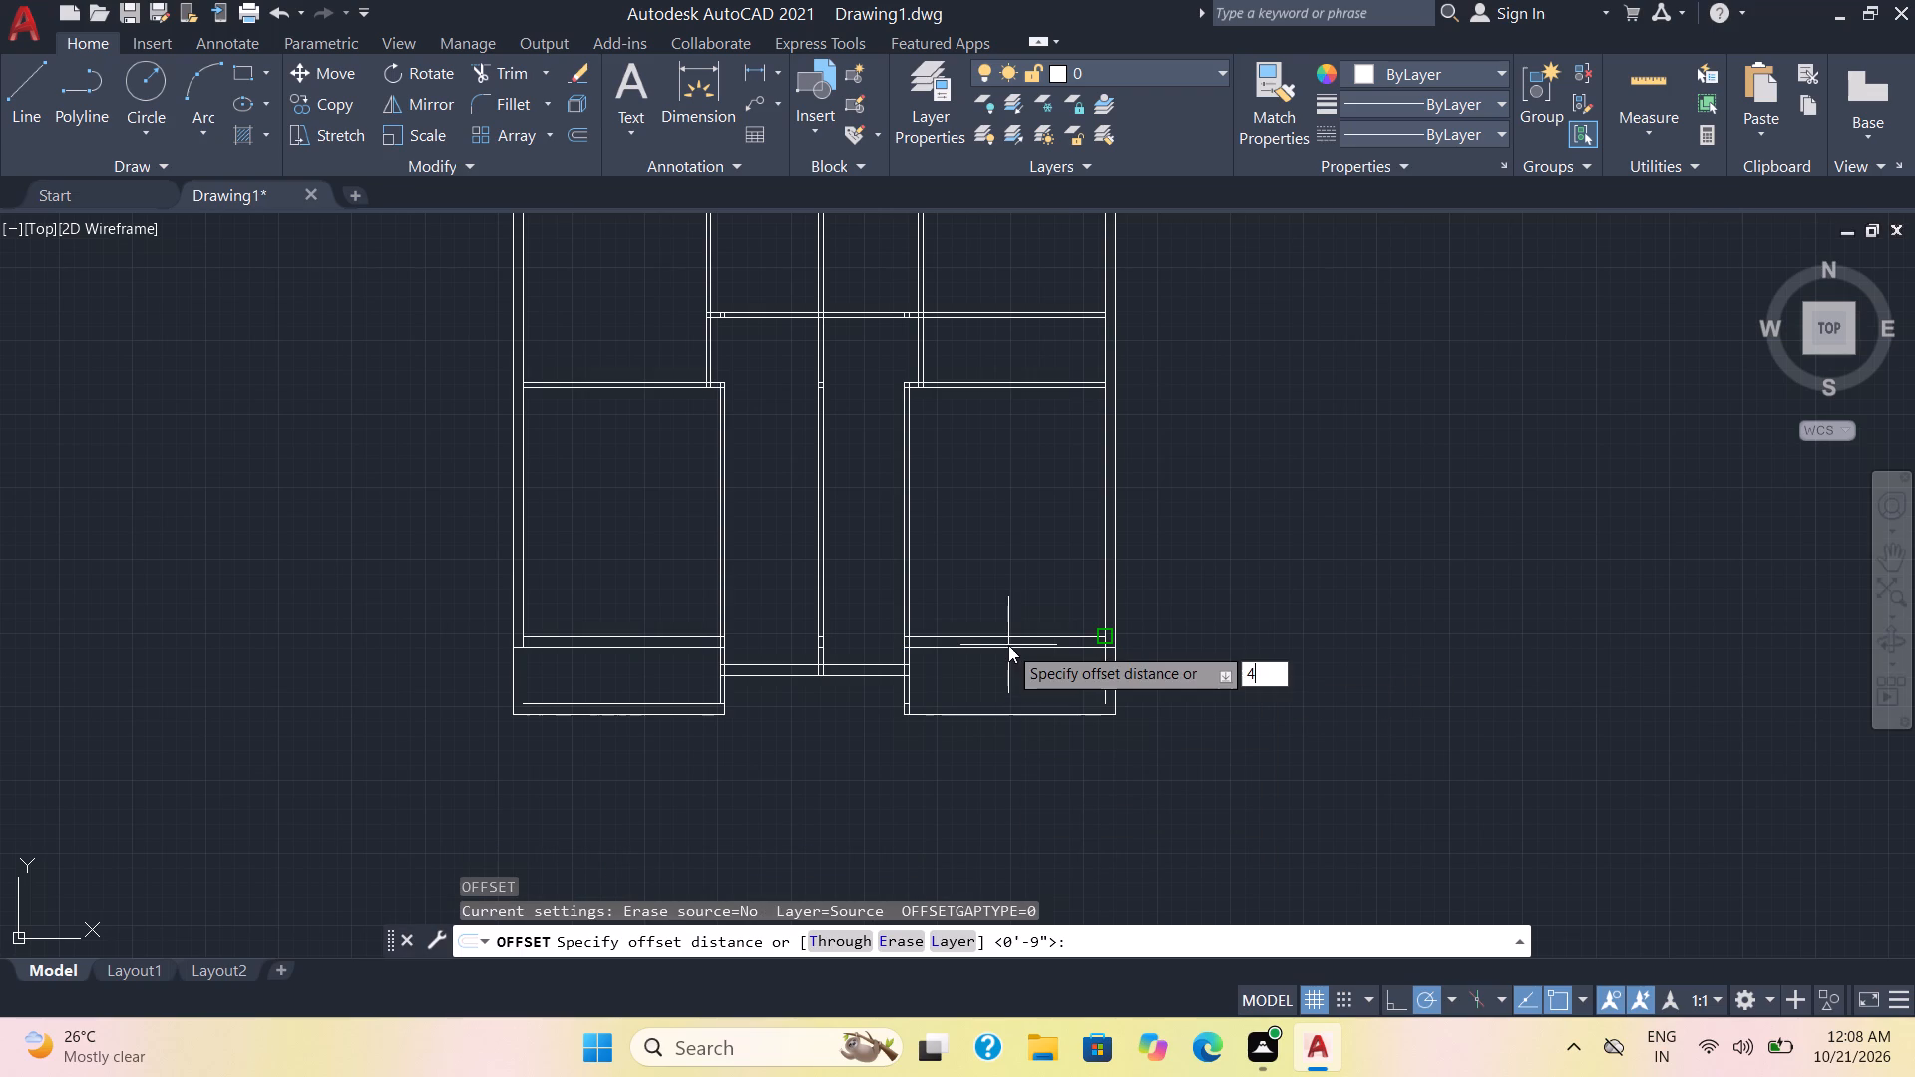
key("Return")
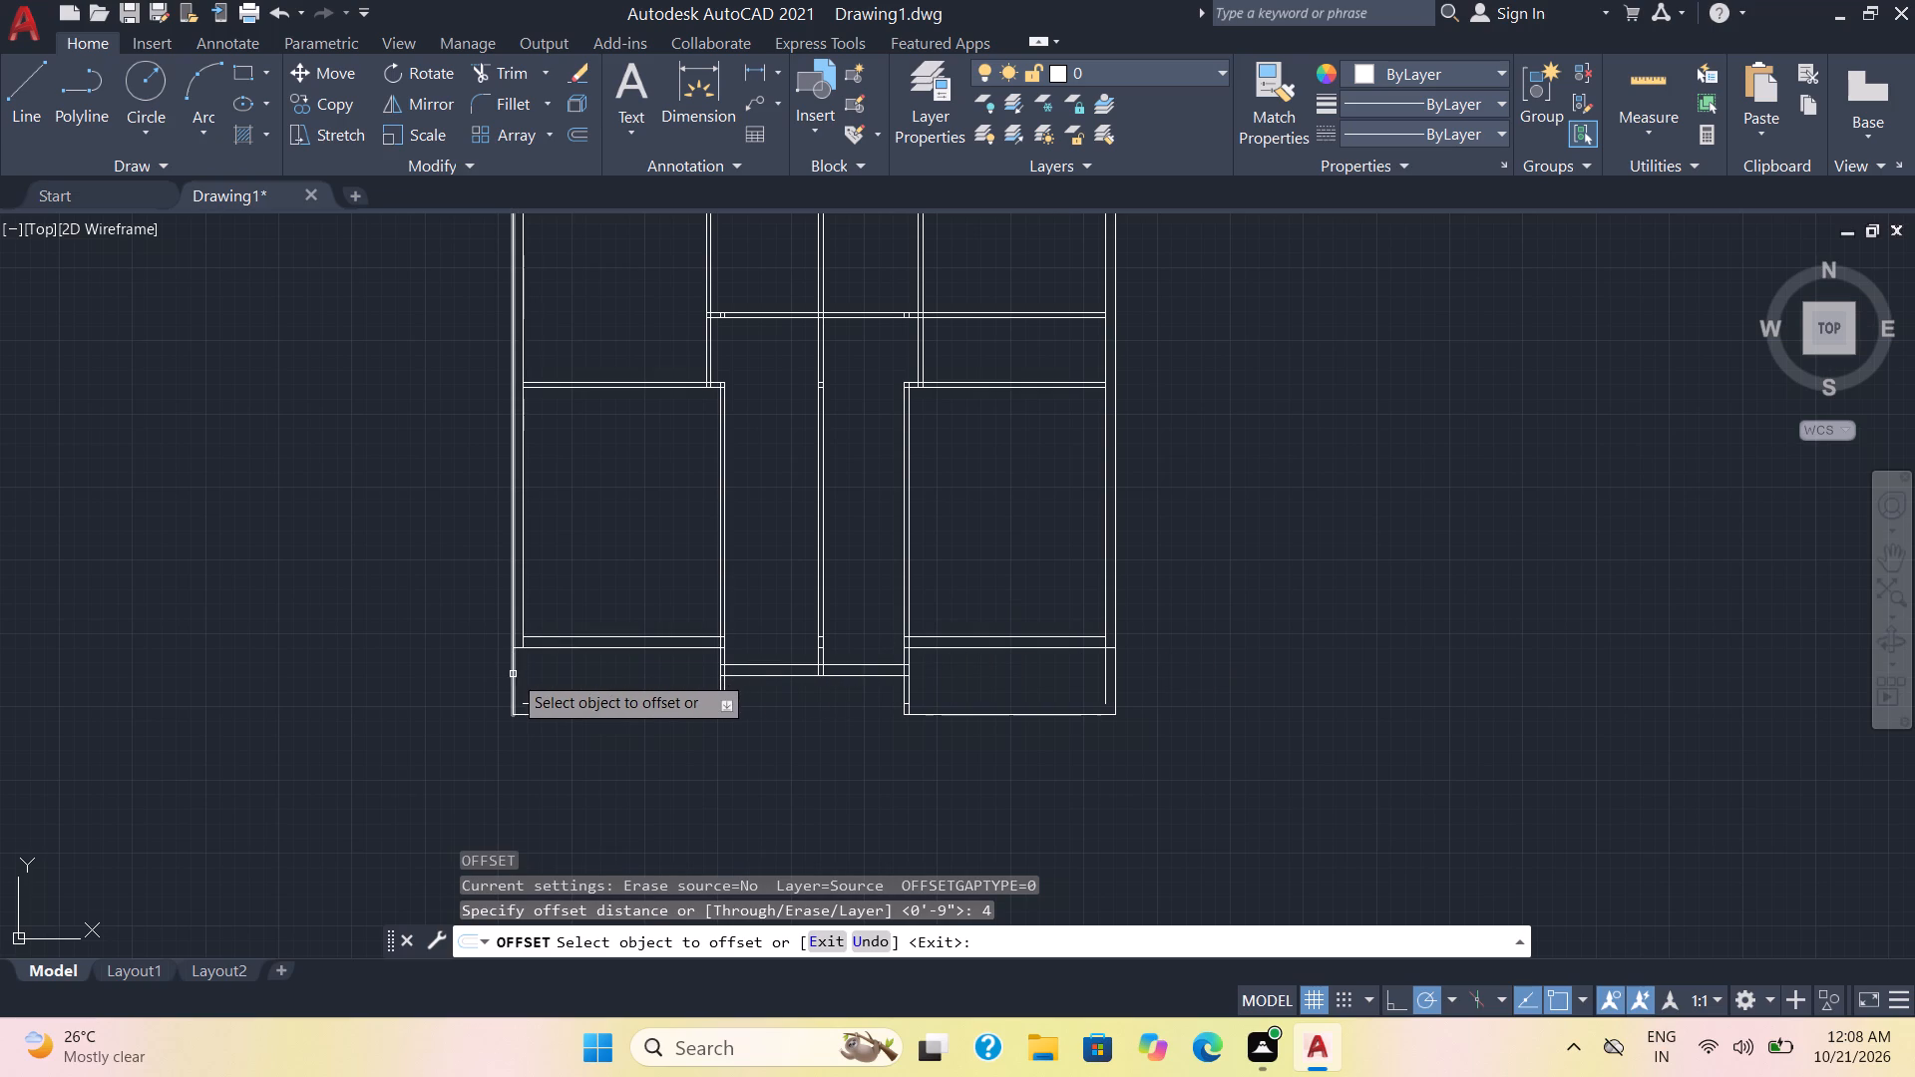
left_click(513, 674)
left_click(521, 673)
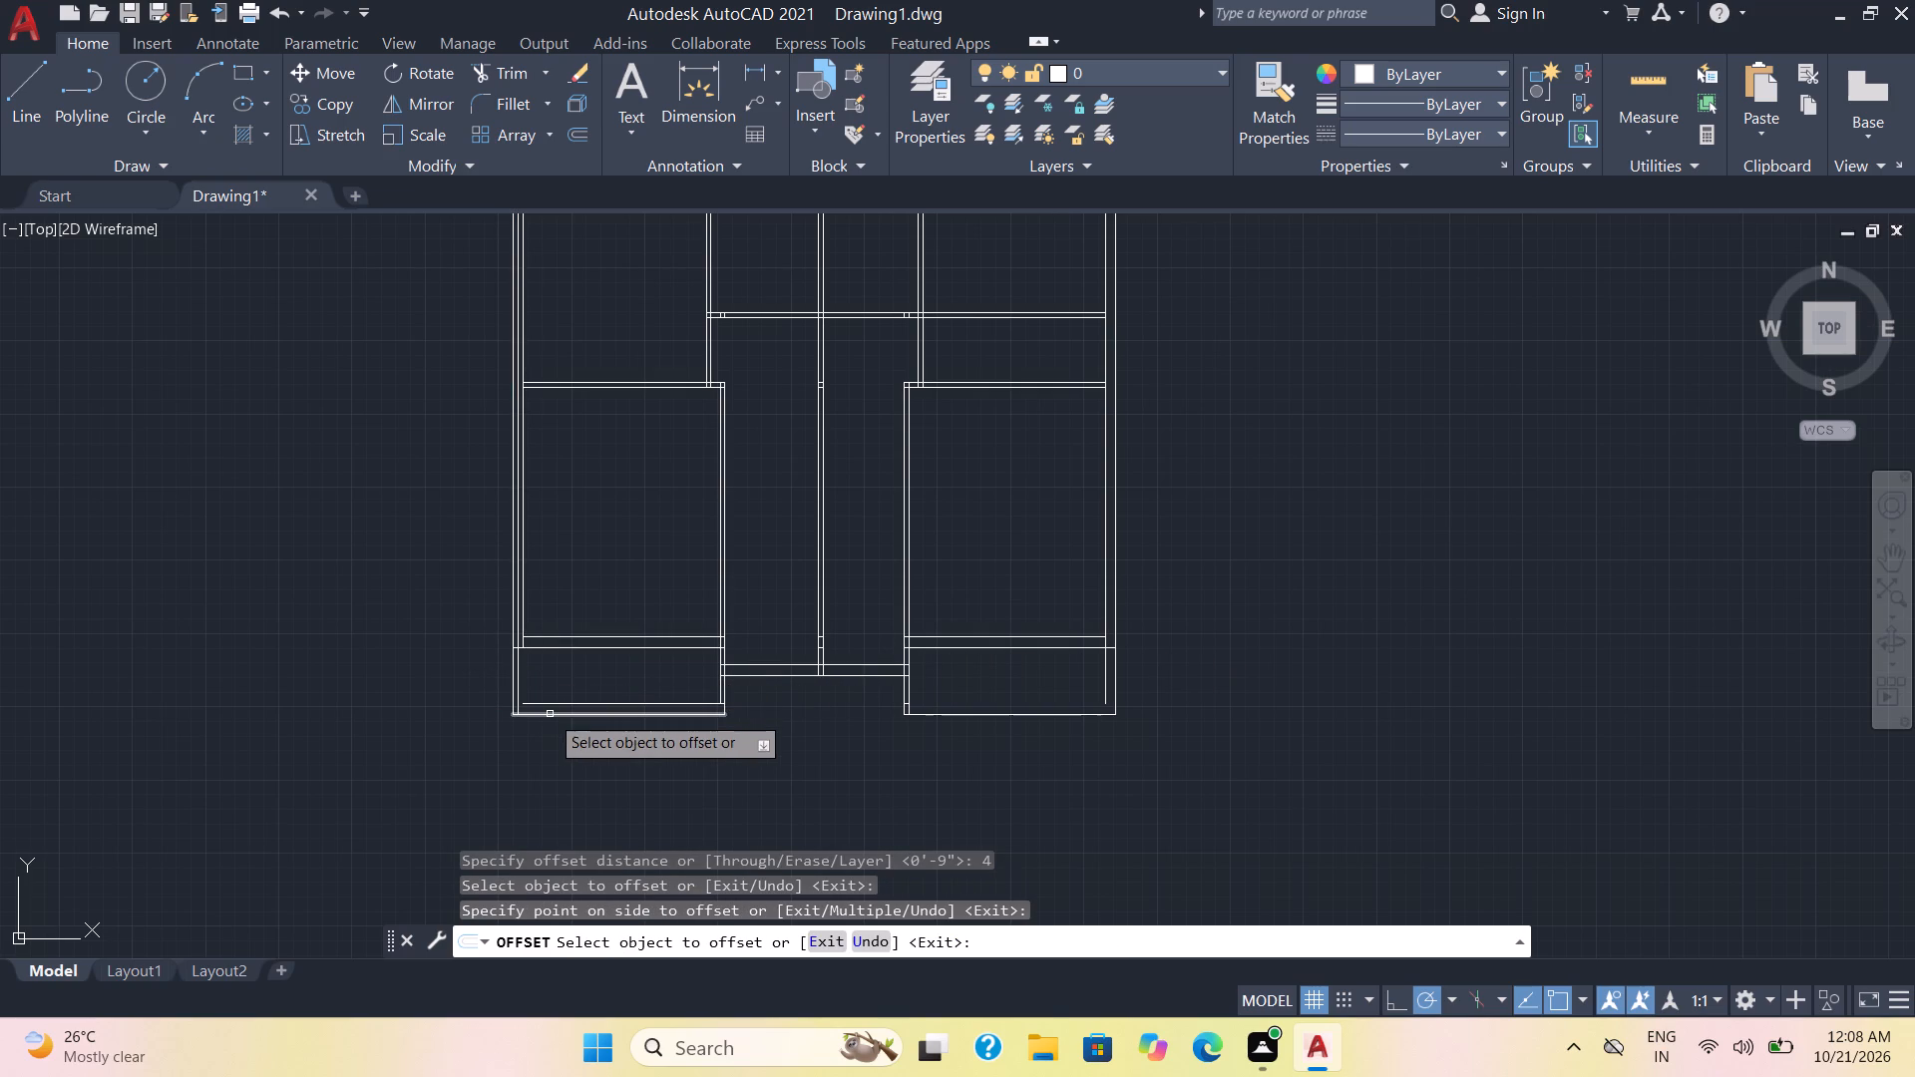
left_click(551, 715)
left_click(552, 710)
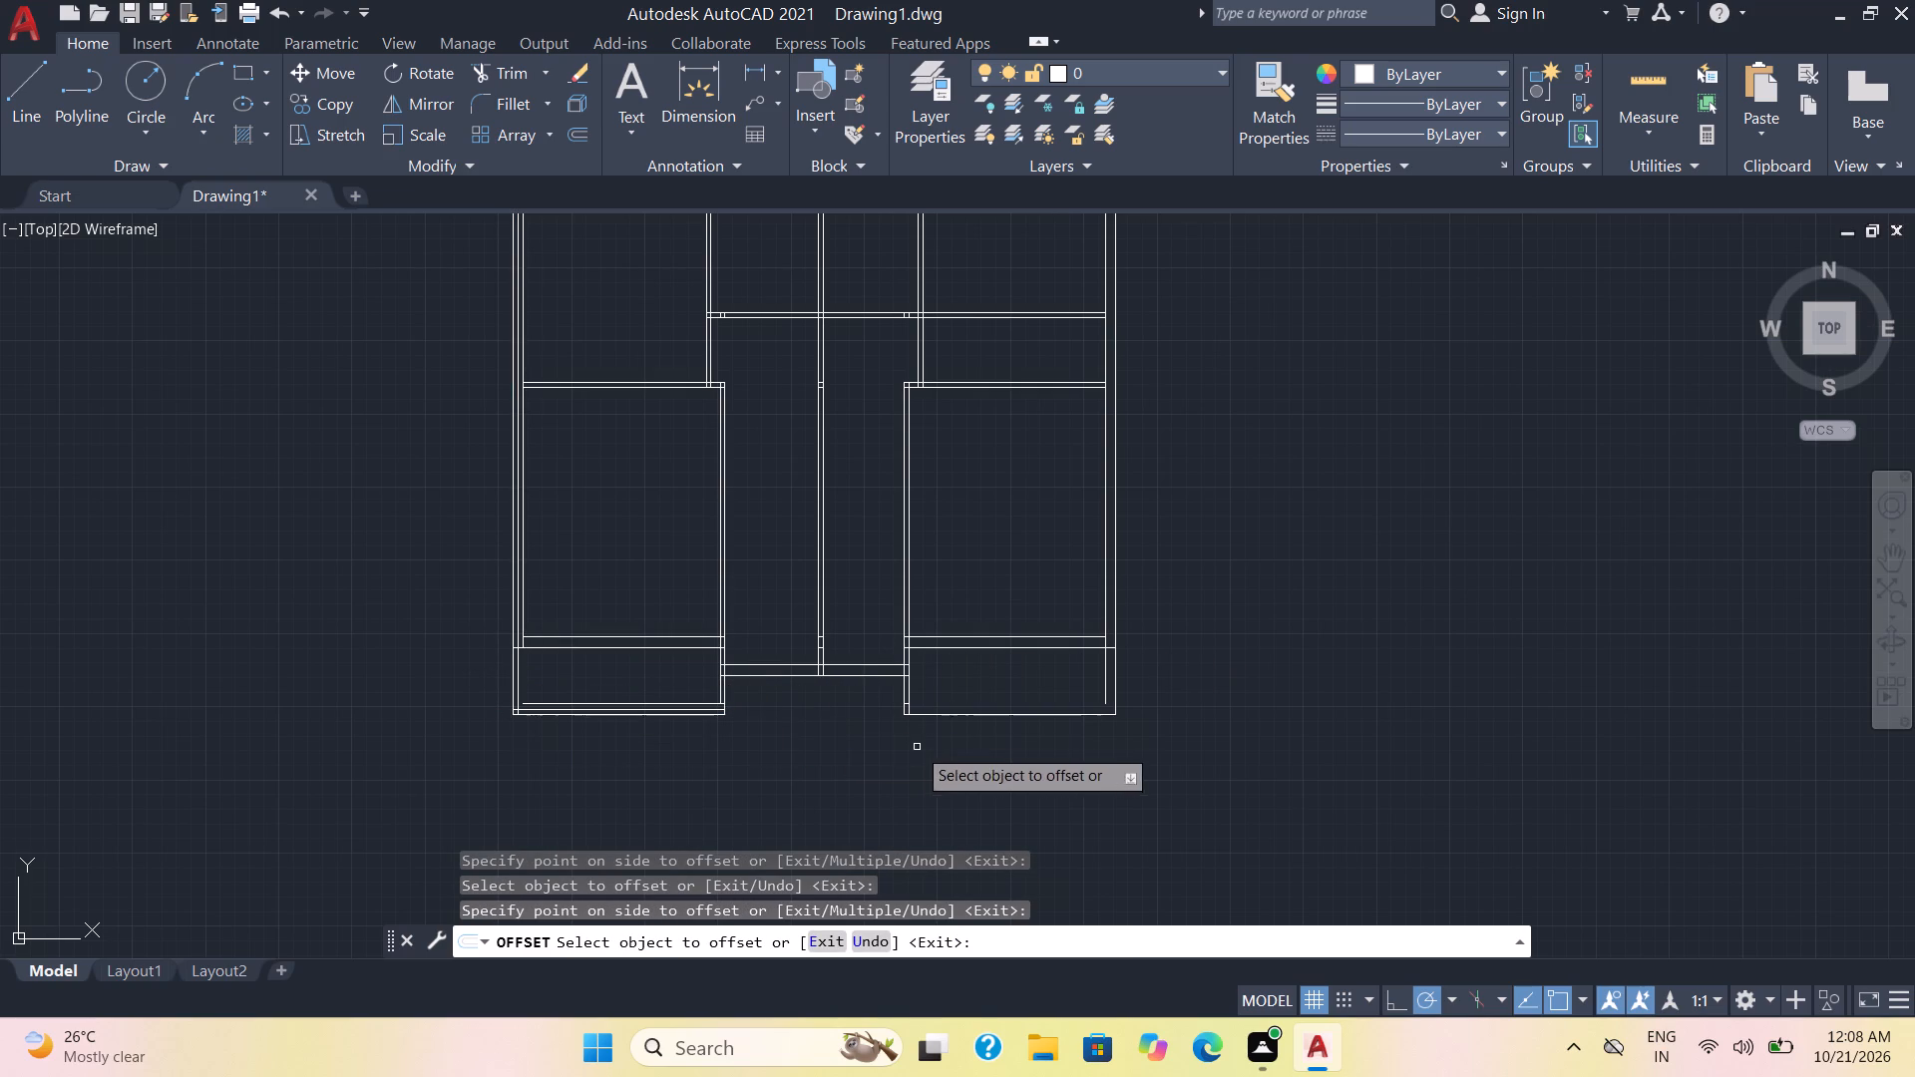
left_click(954, 713)
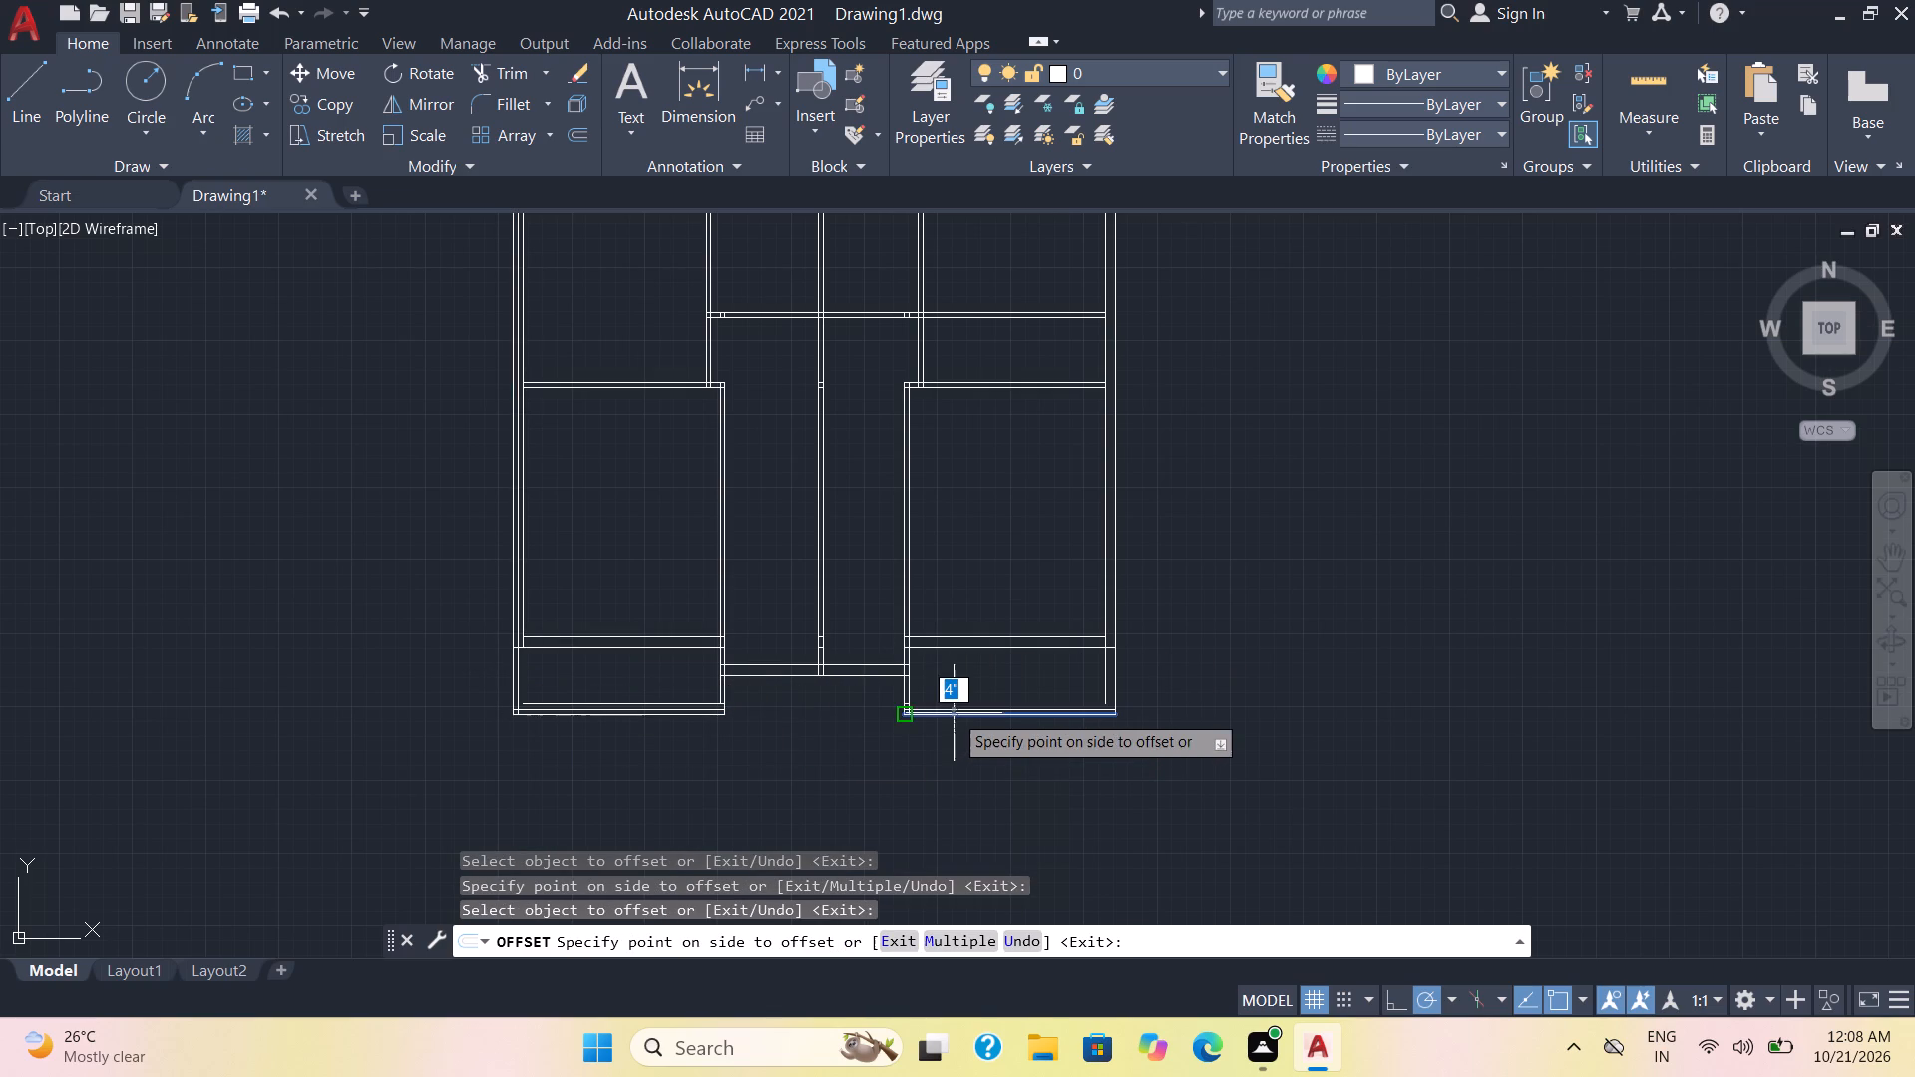
left_click(958, 699)
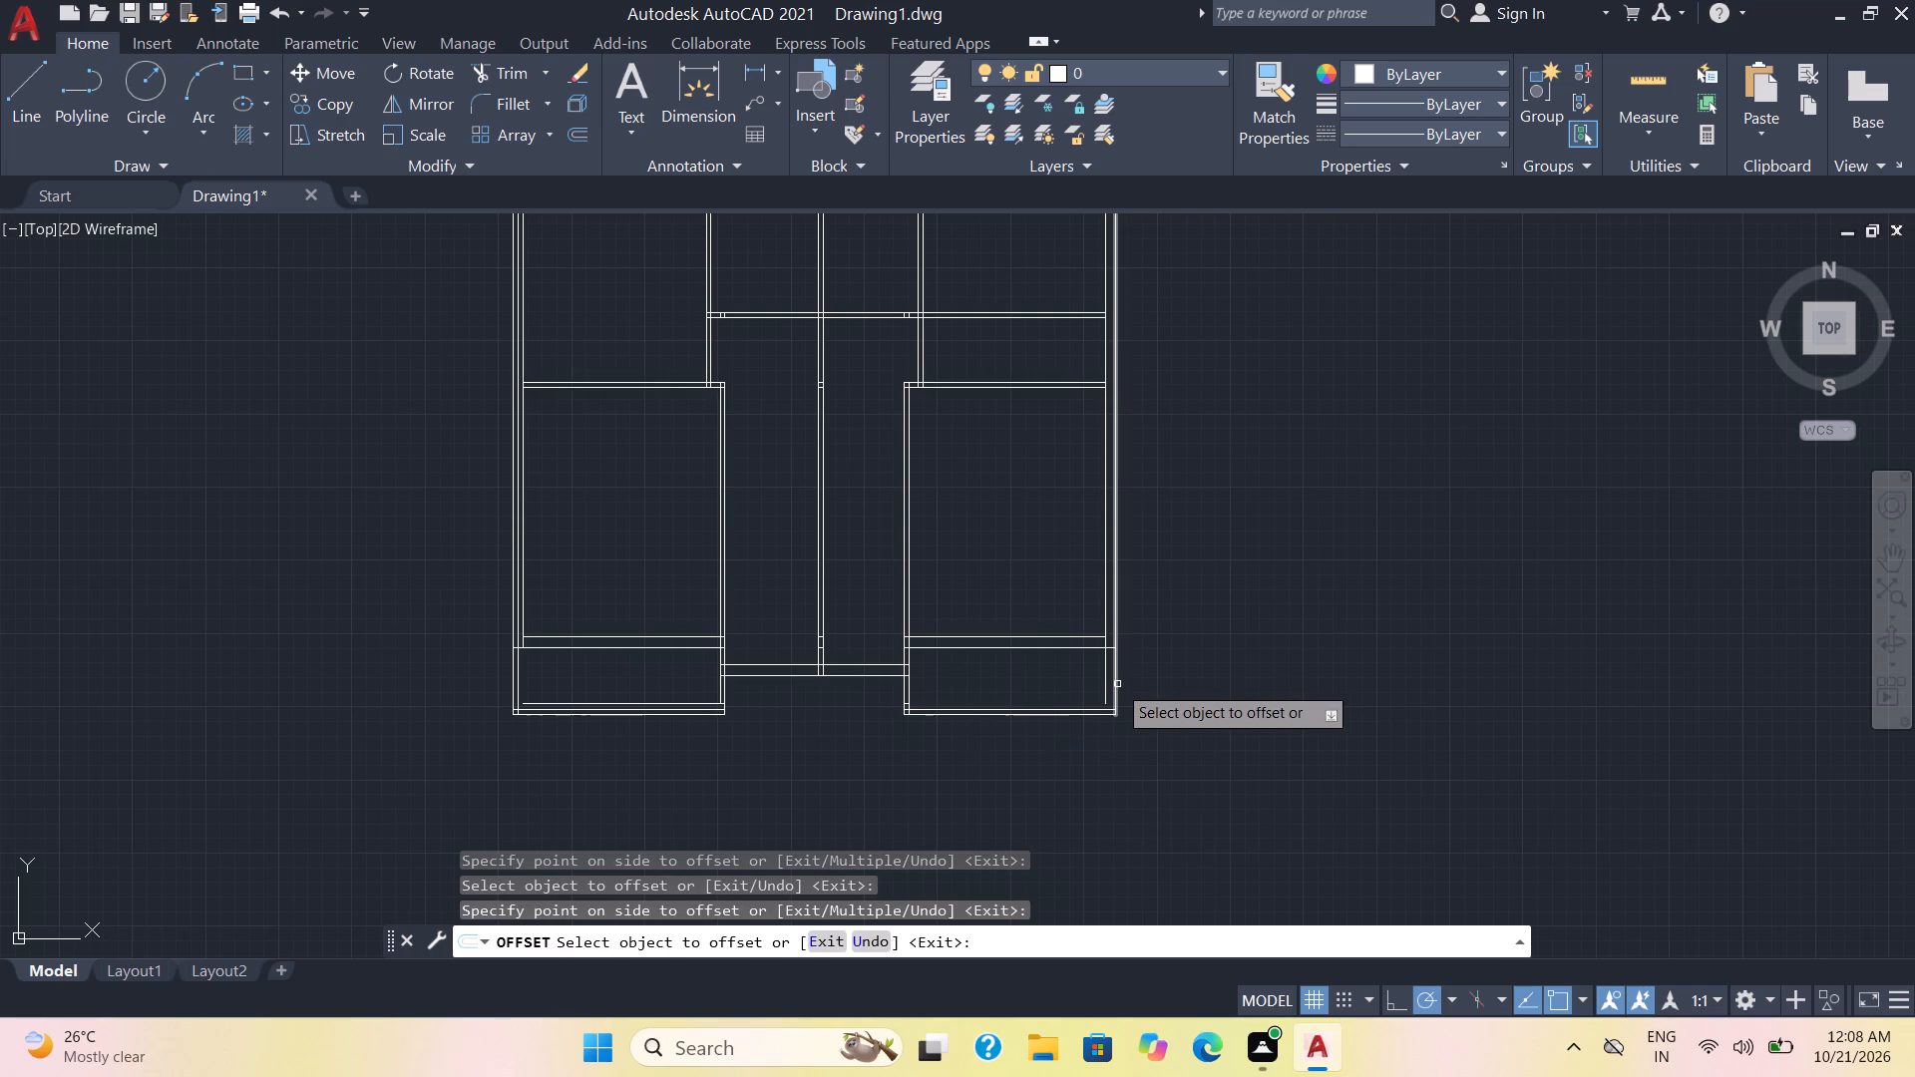
left_click(1116, 692)
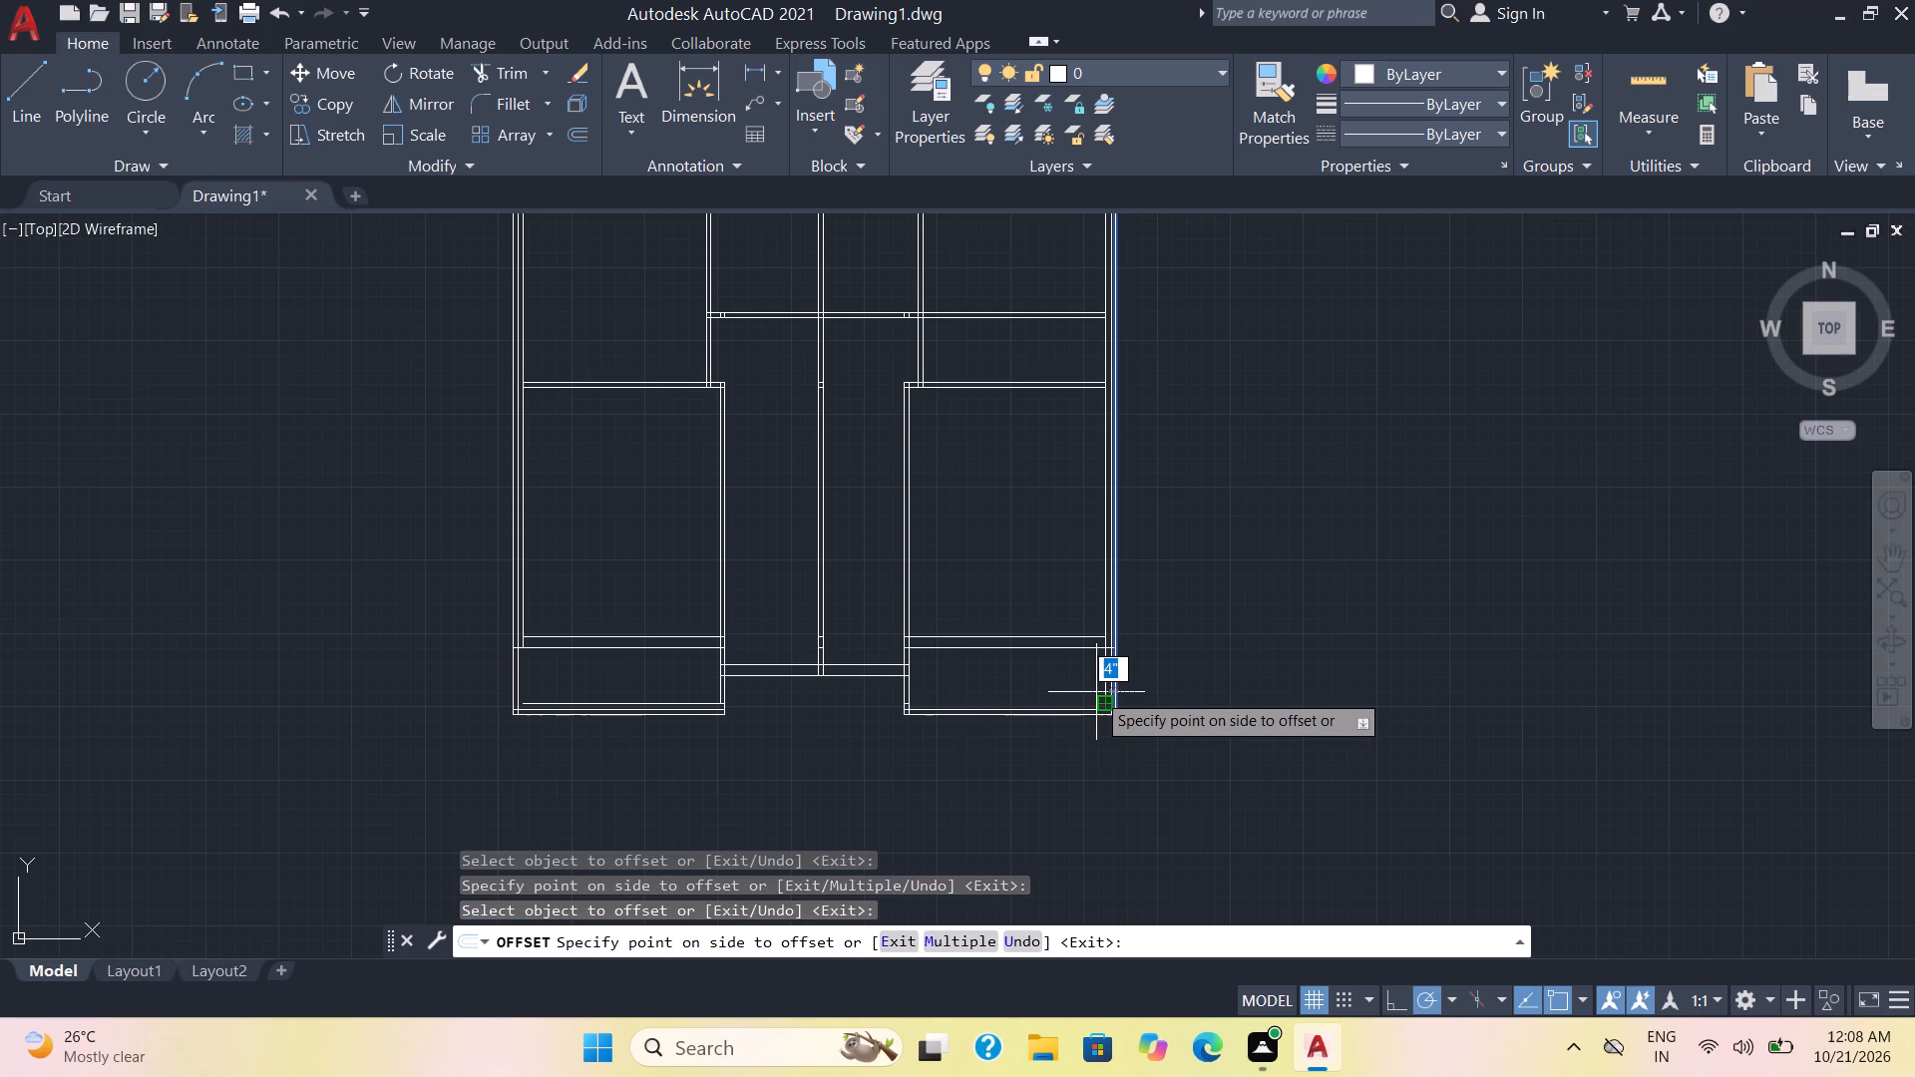
left_click(1096, 692)
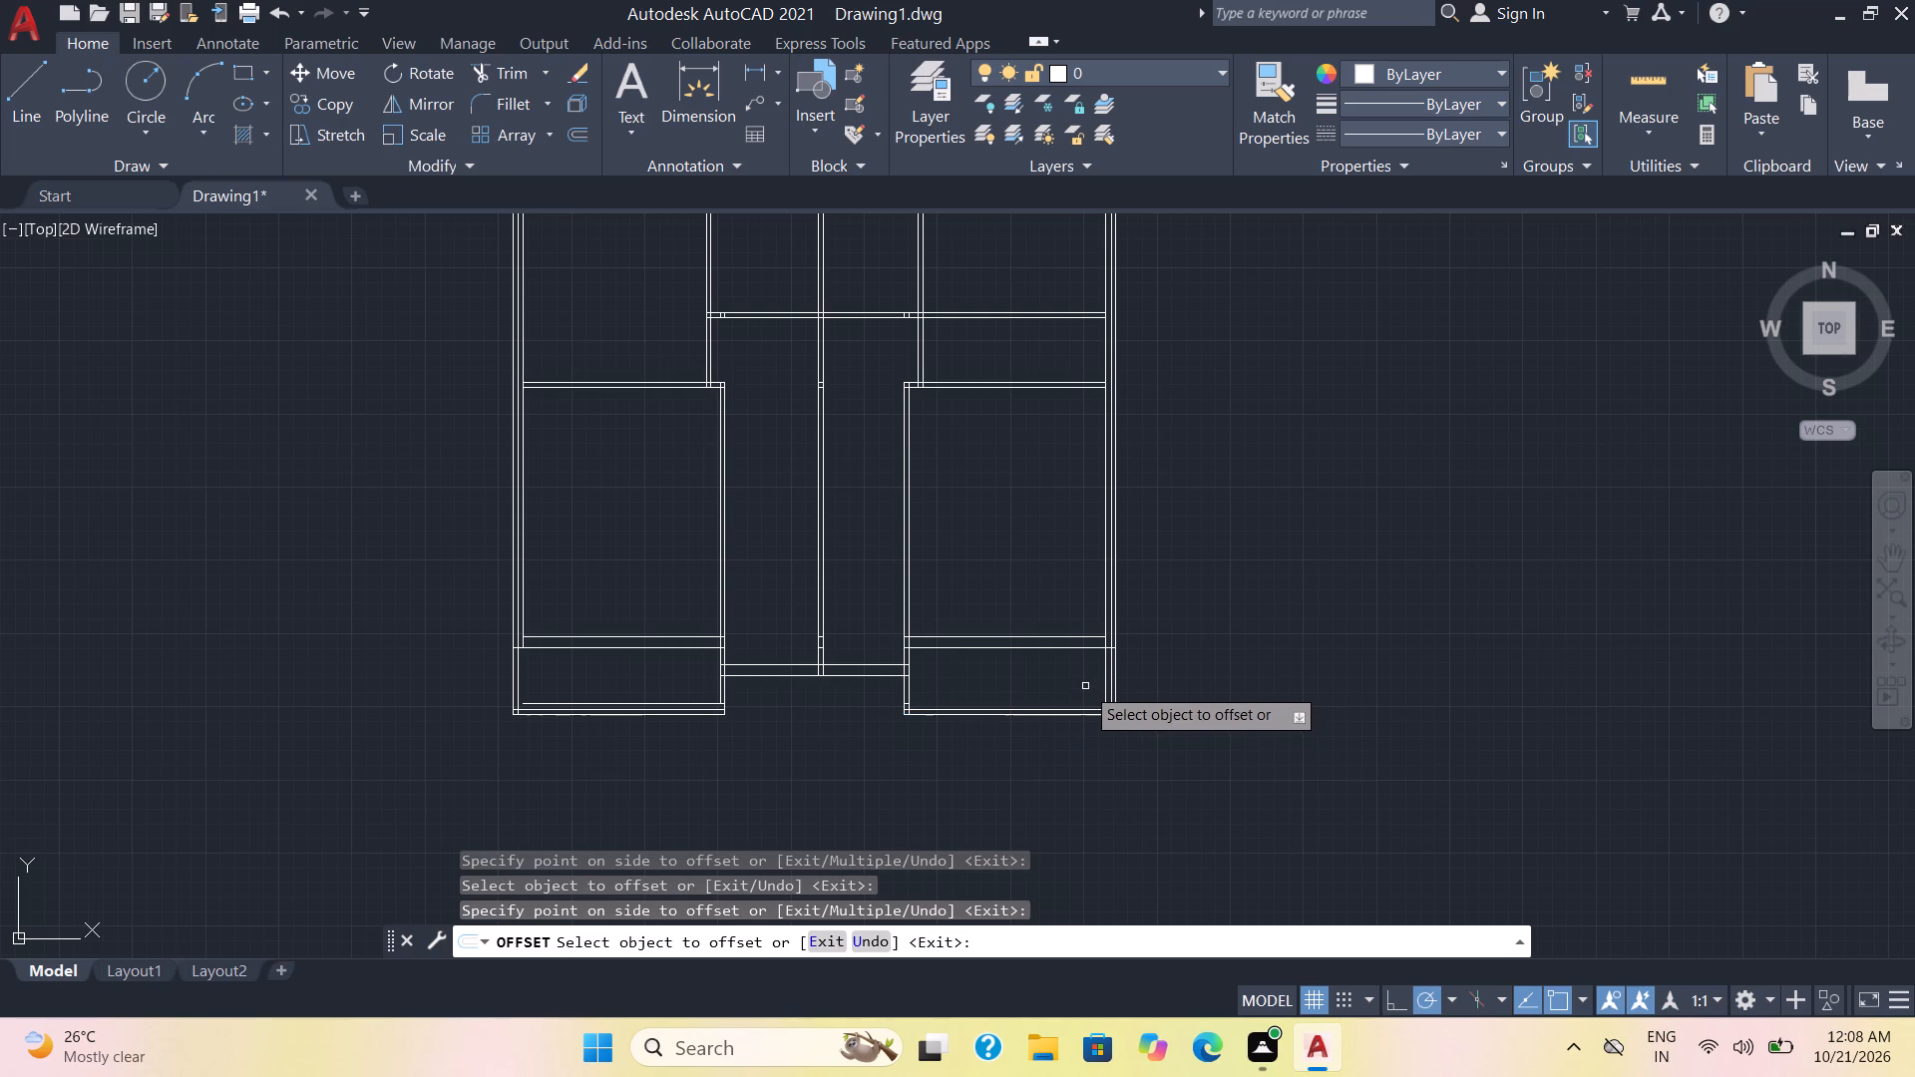
key("Escape")
Trim the lower left room's old bottom inner line, the 4" offset line above the 9" wall, and the inner line crossing that wall.
key("t")
key("r")
key("Return")
scroll(1083, 679, "up", 1)
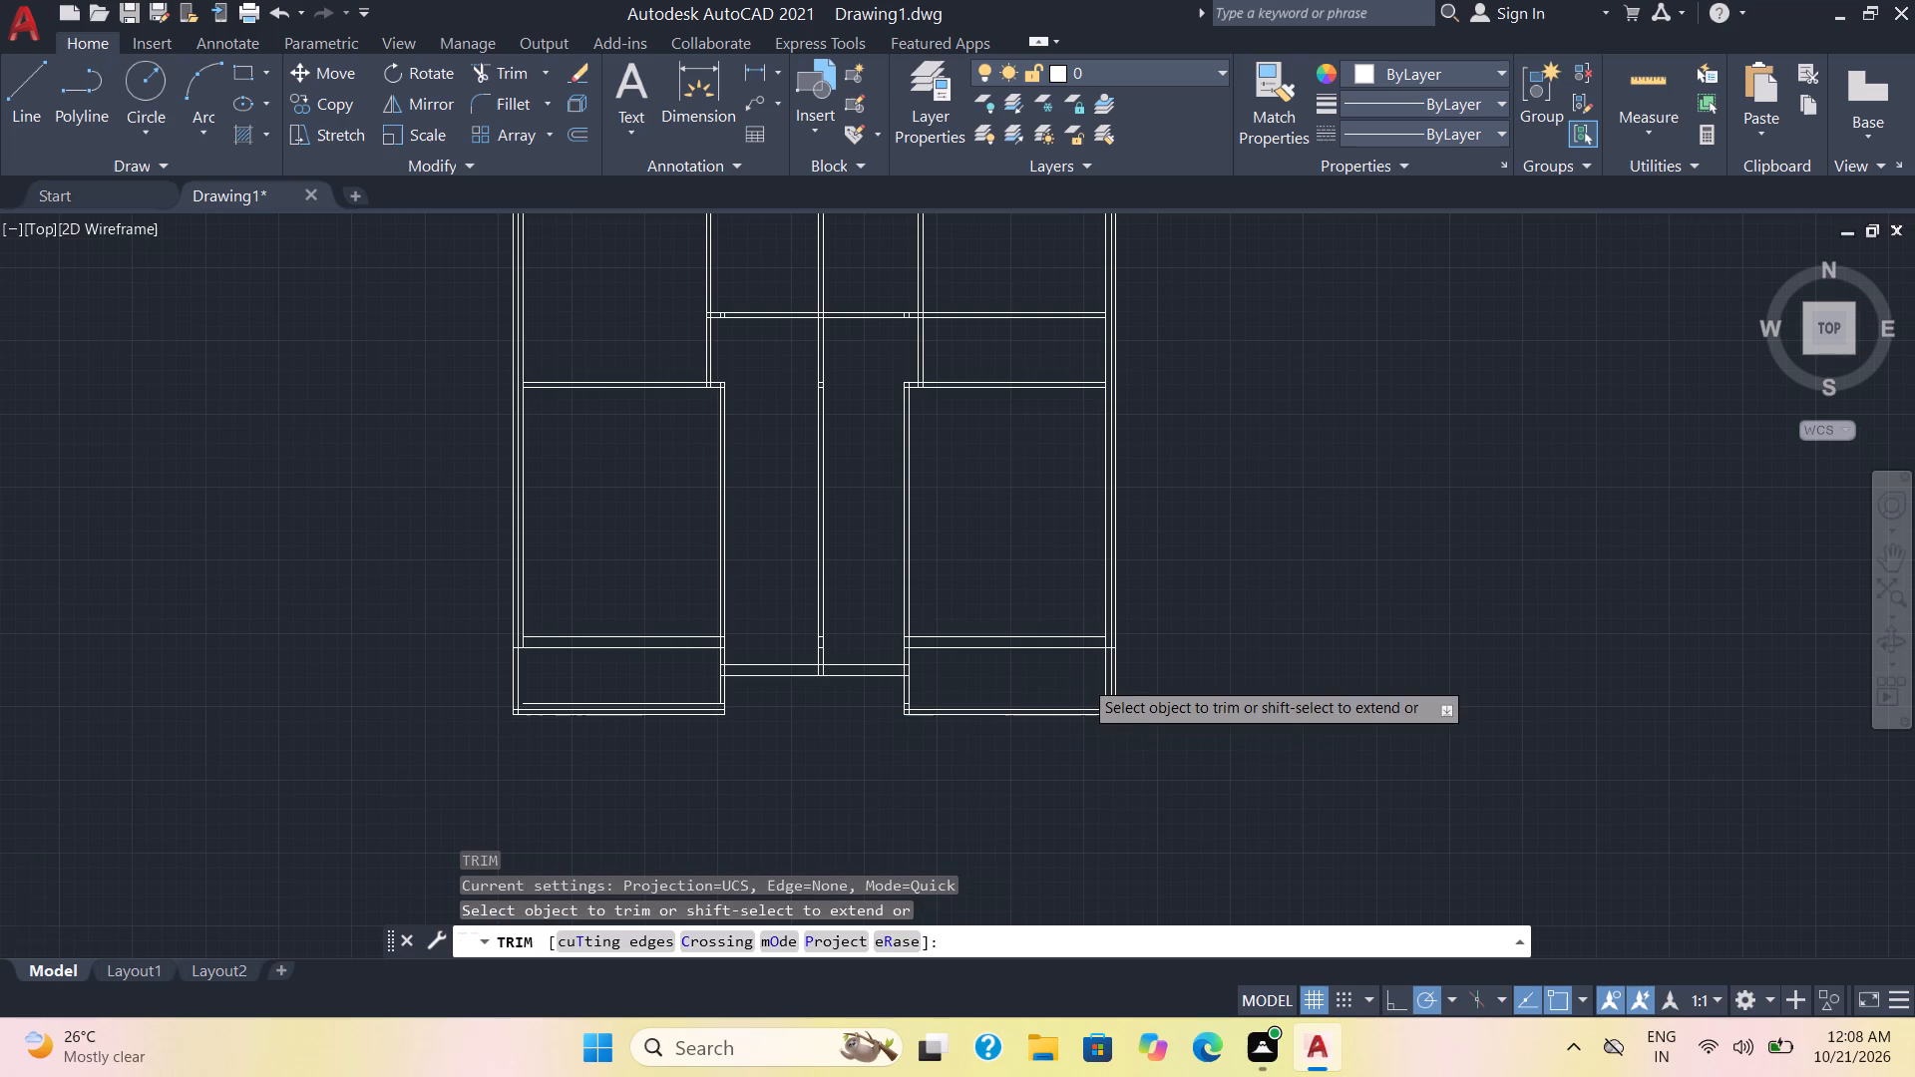
left_click(470, 723)
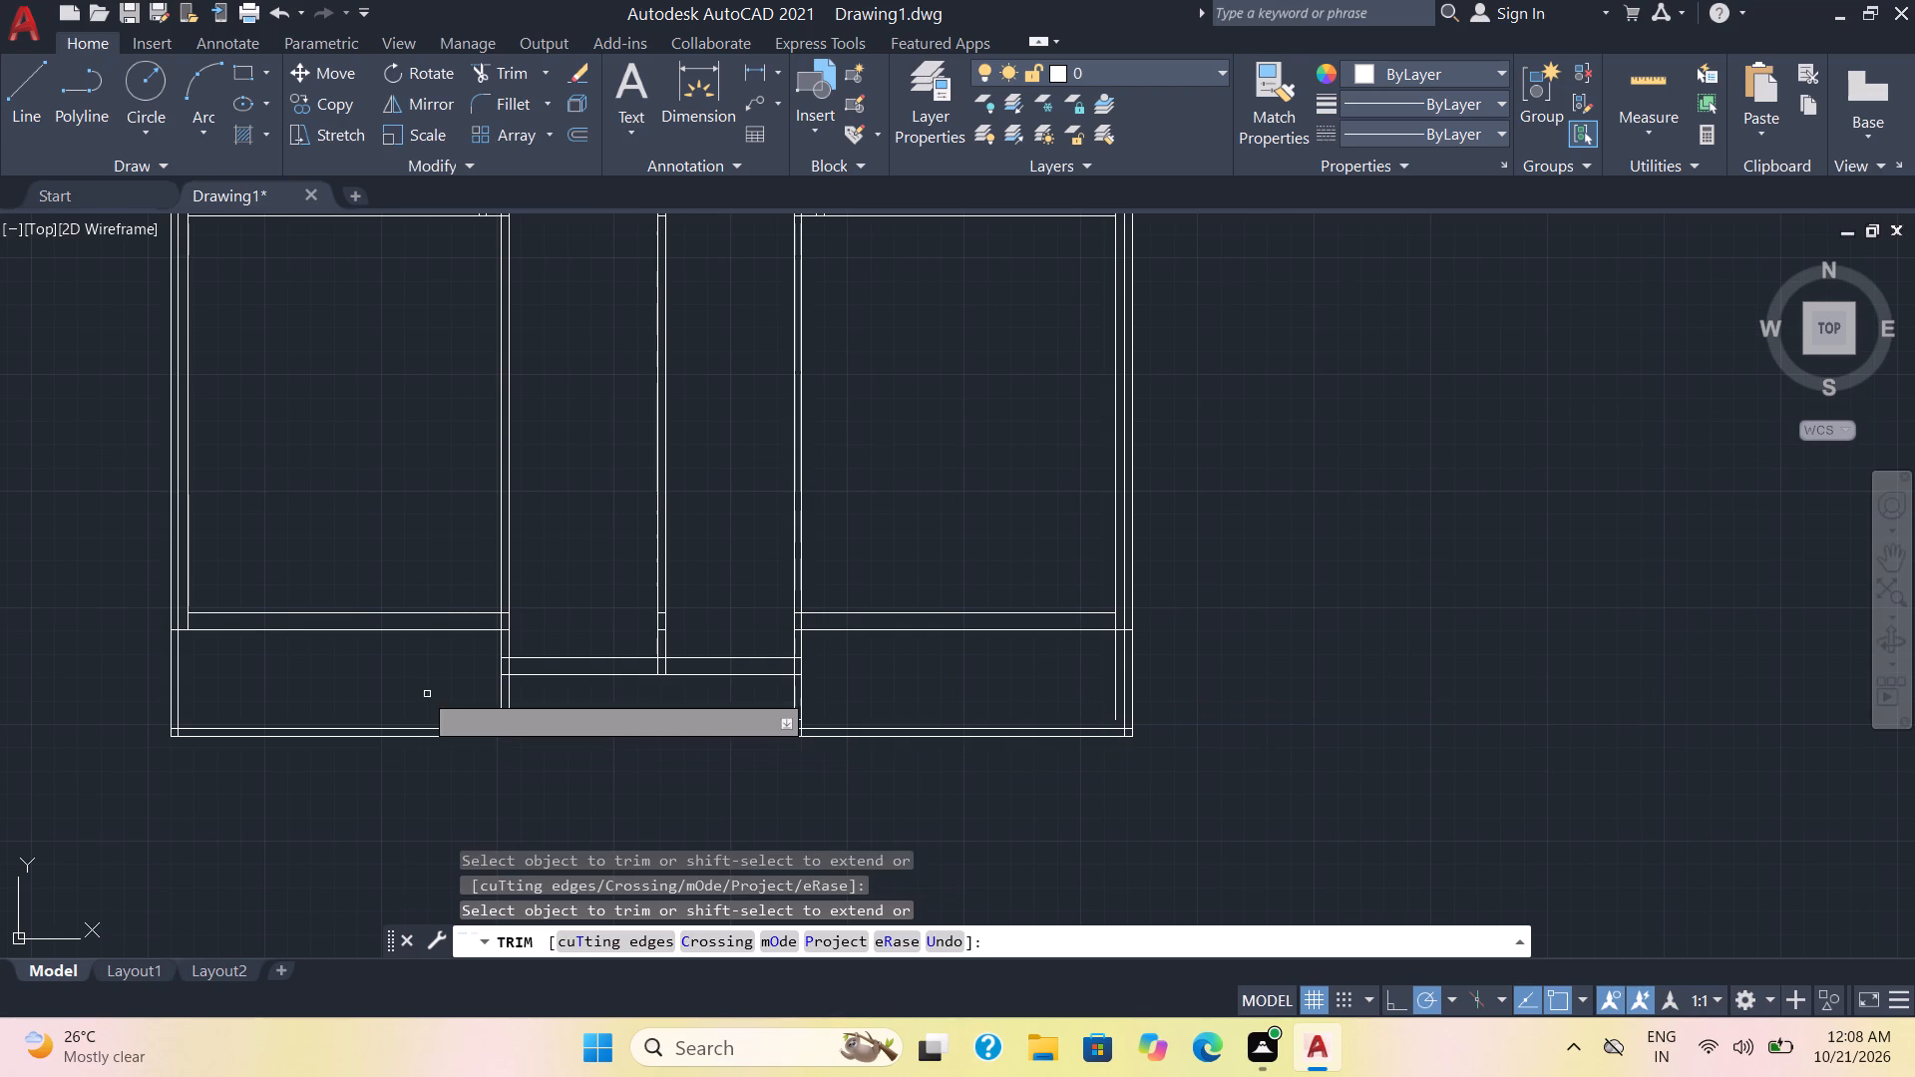
left_click(179, 616)
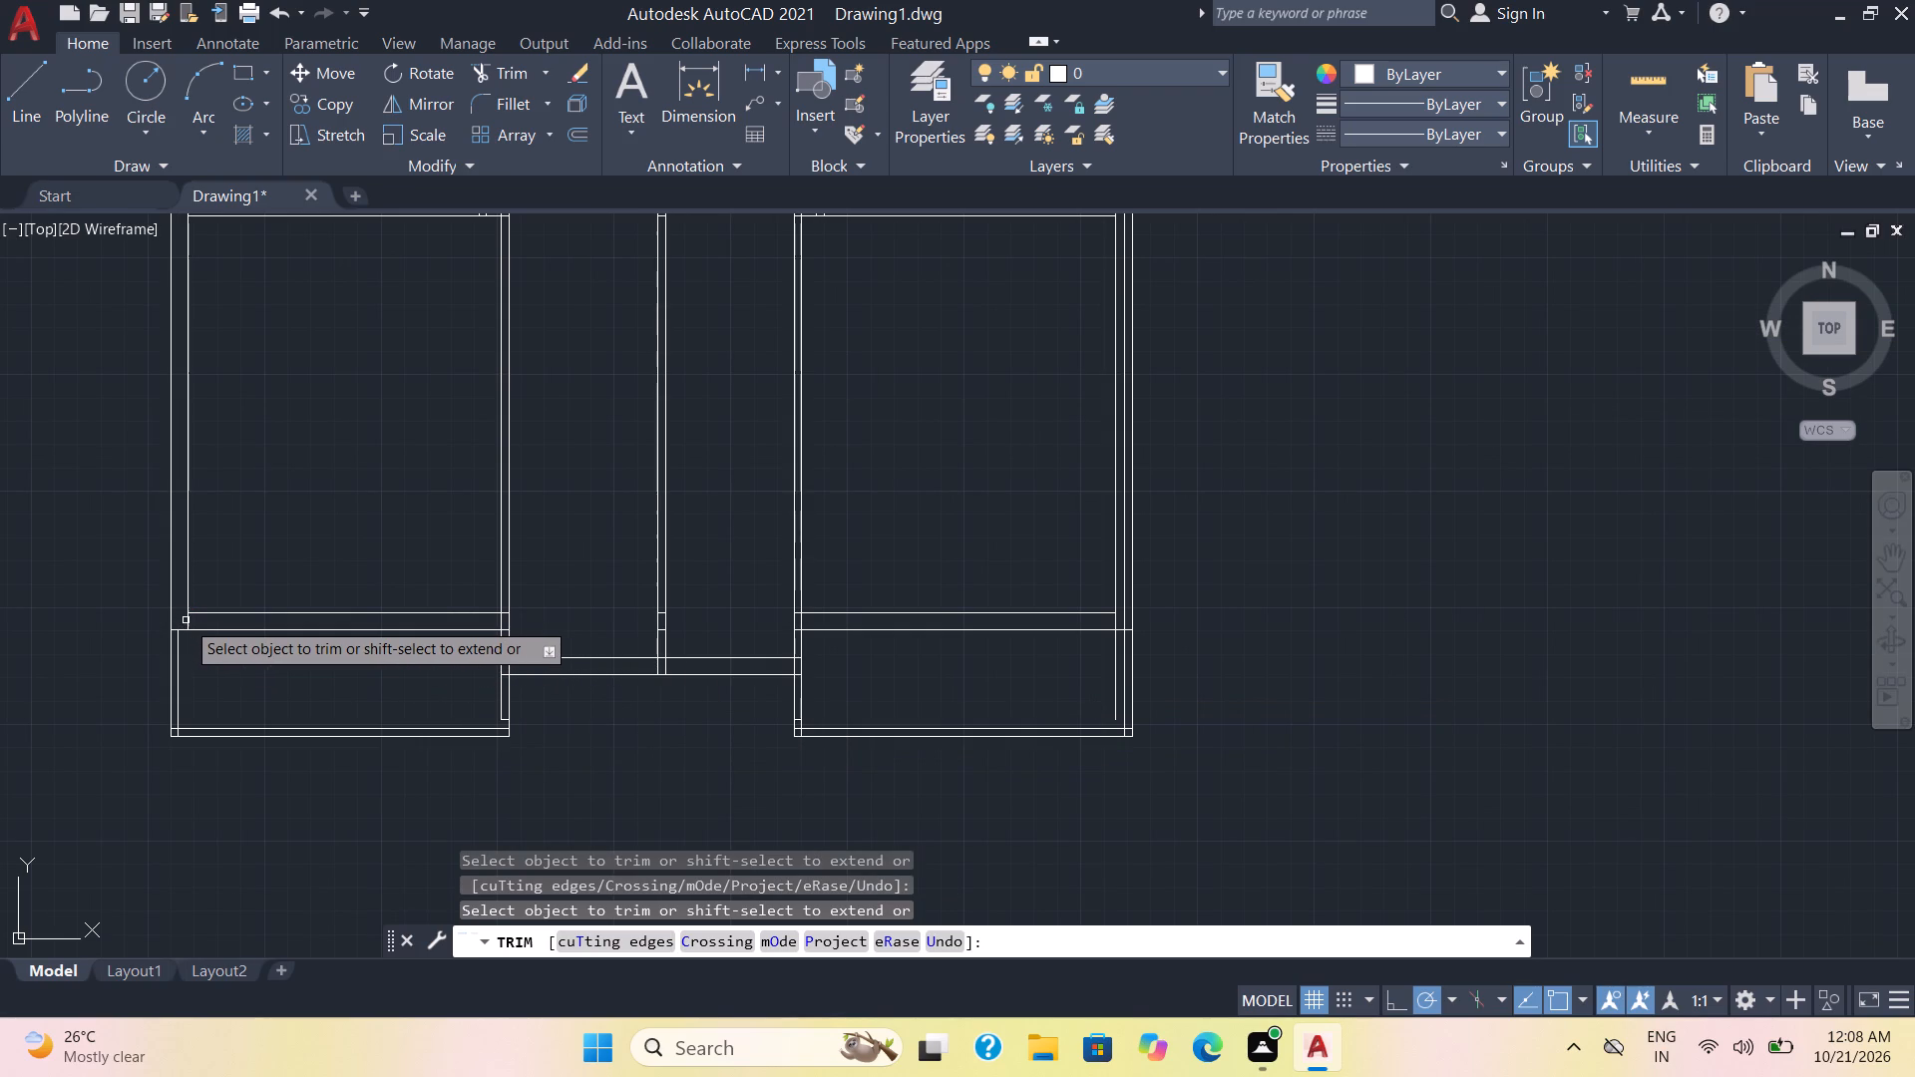
left_click(190, 620)
Clean up the lower left space's inner right corner by extending the partition line to the 4" offset line and trimming the leftover stubs.
scroll(187, 620, "up", 4)
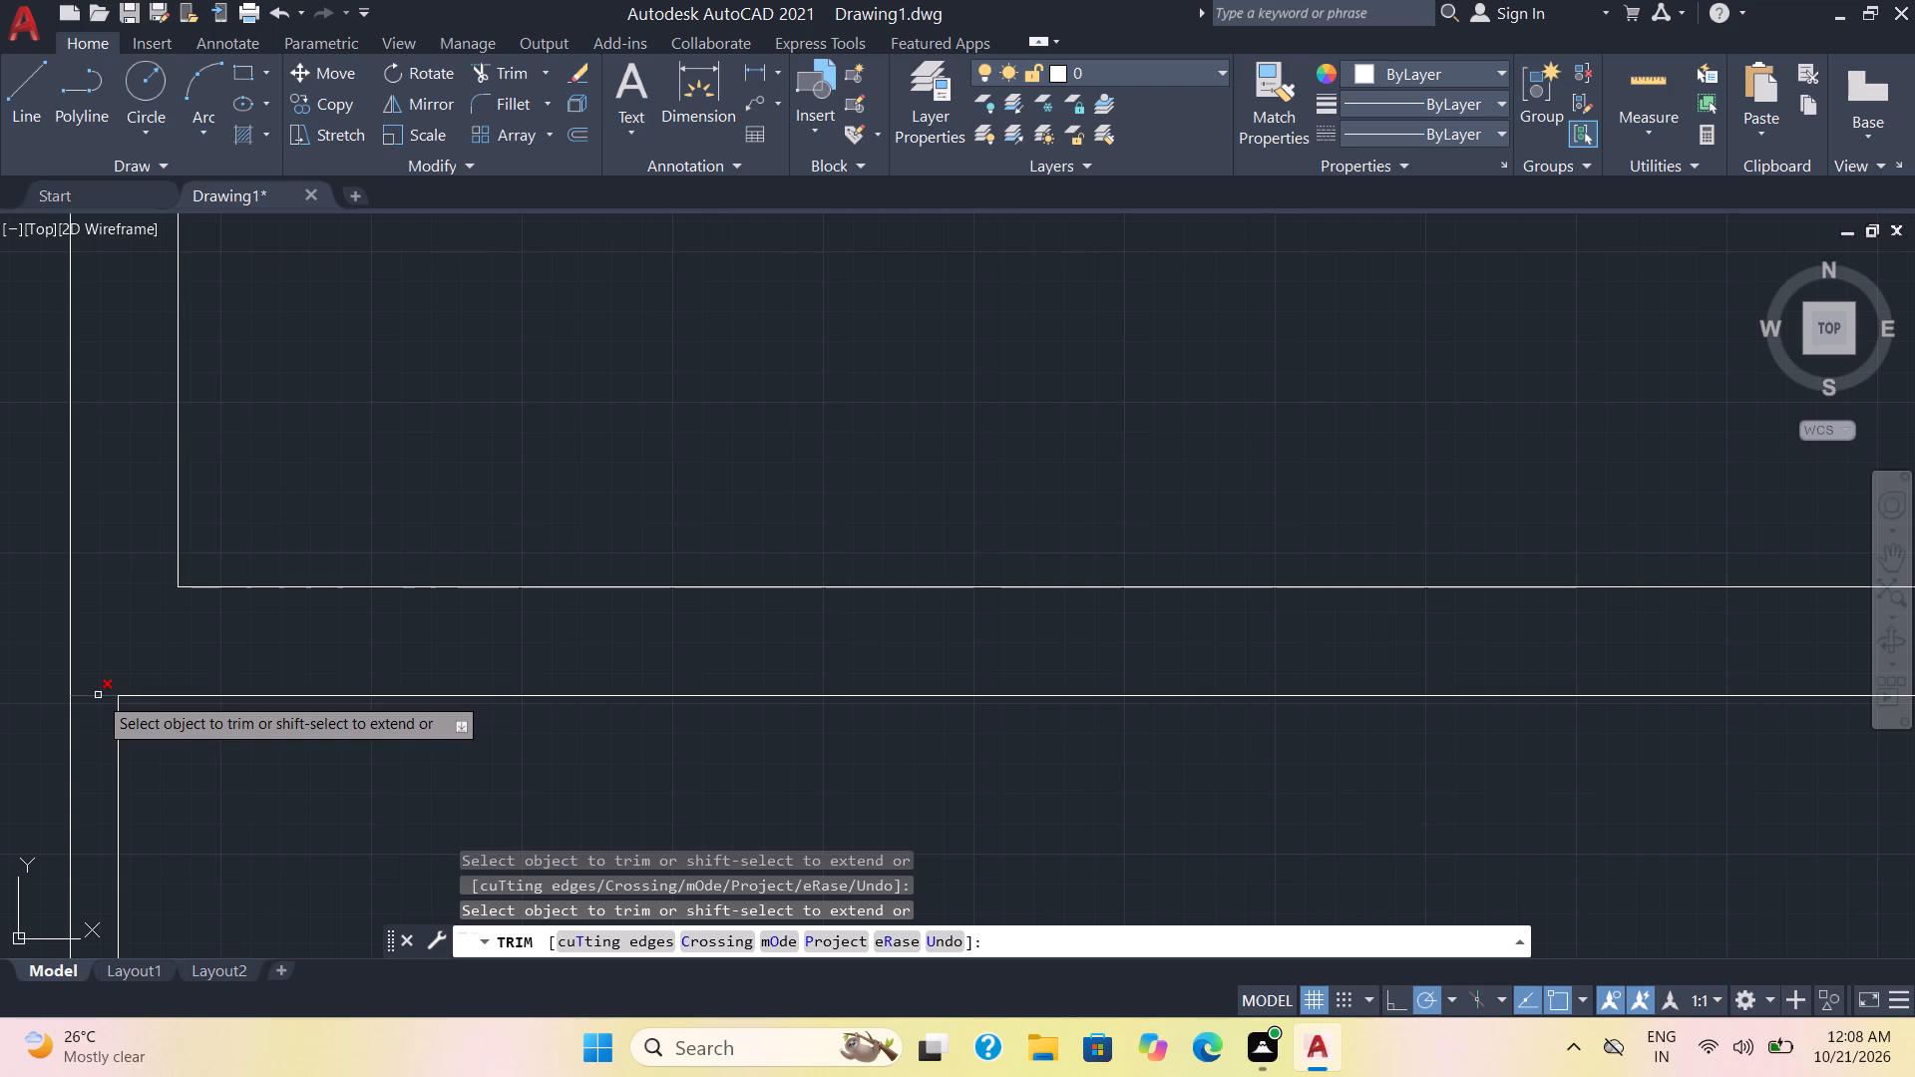
scroll(226, 695, "down", 2)
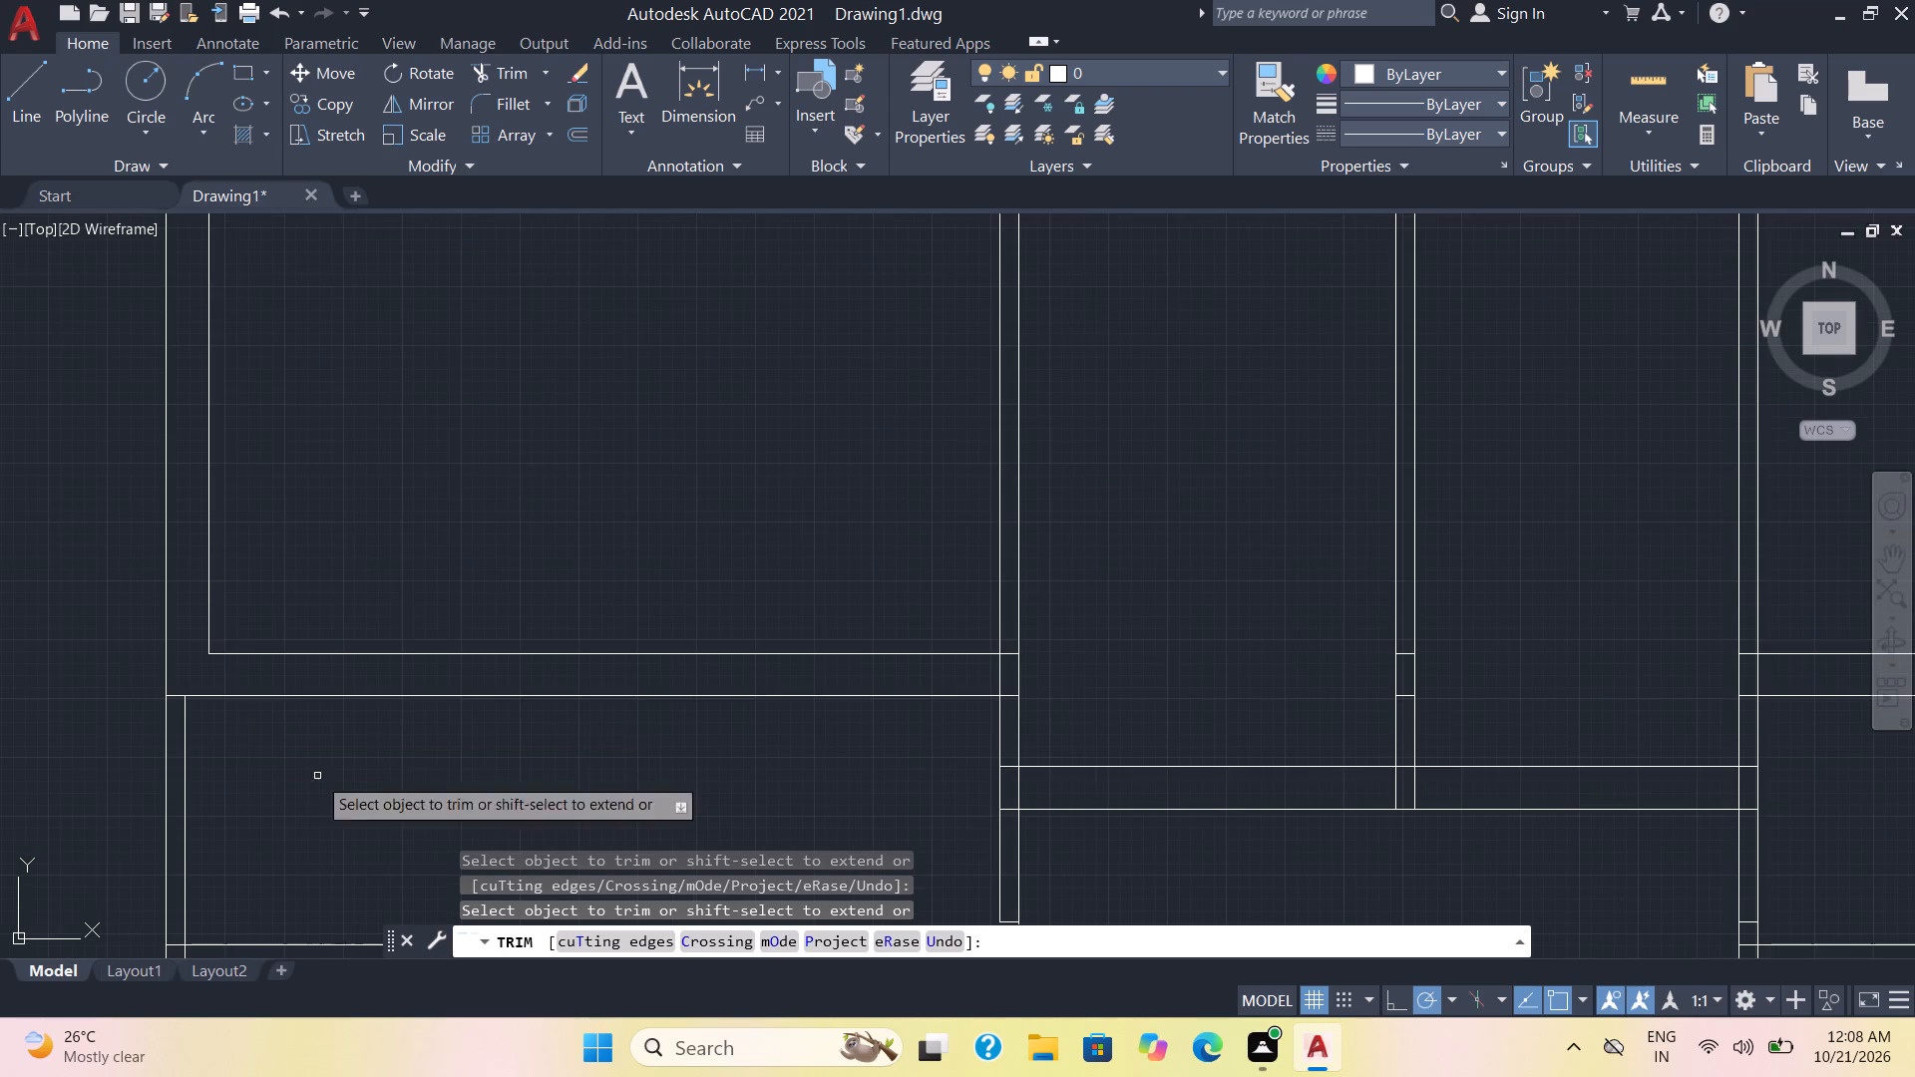
scroll(566, 924, "down", 1)
scroll(892, 782, "down", 2)
middle_click_drag(1069, 848, 1071, 837)
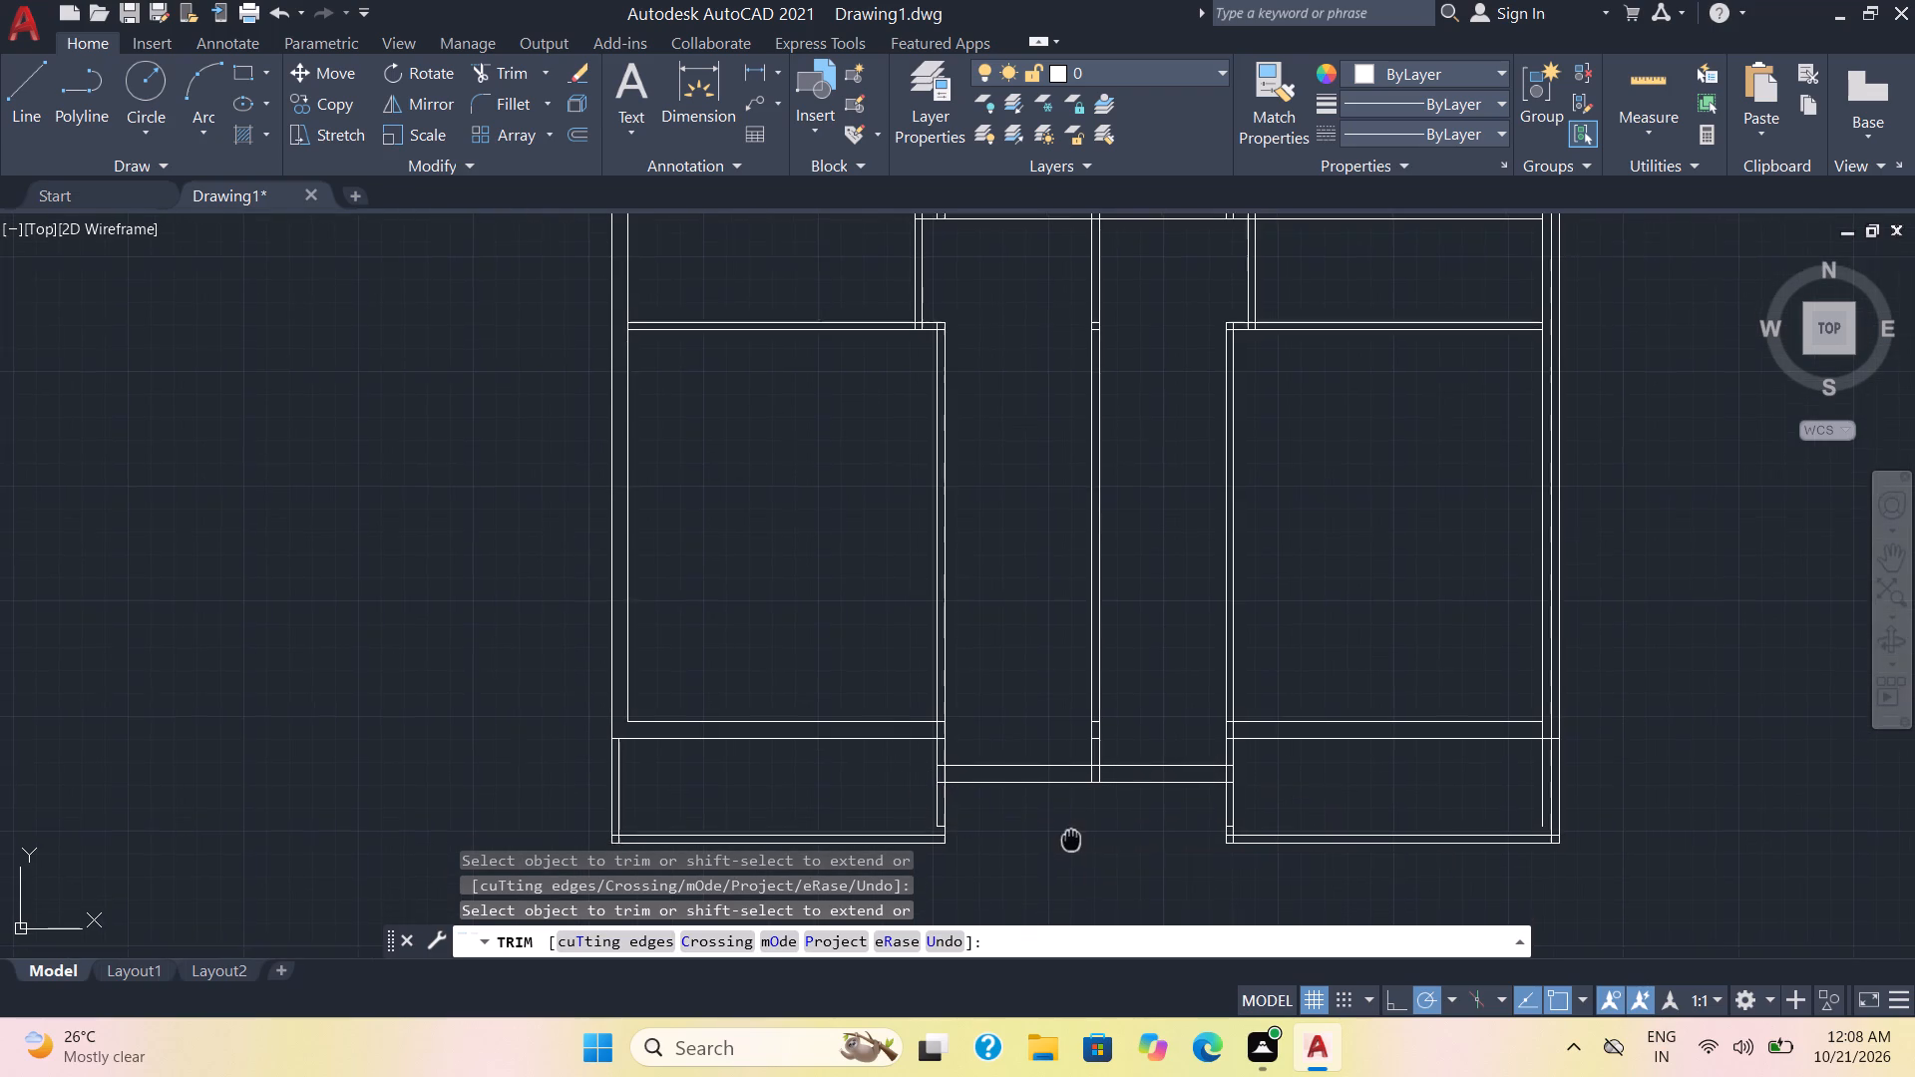
middle_click_drag(1071, 837, 966, 712)
scroll(947, 697, "up", 2)
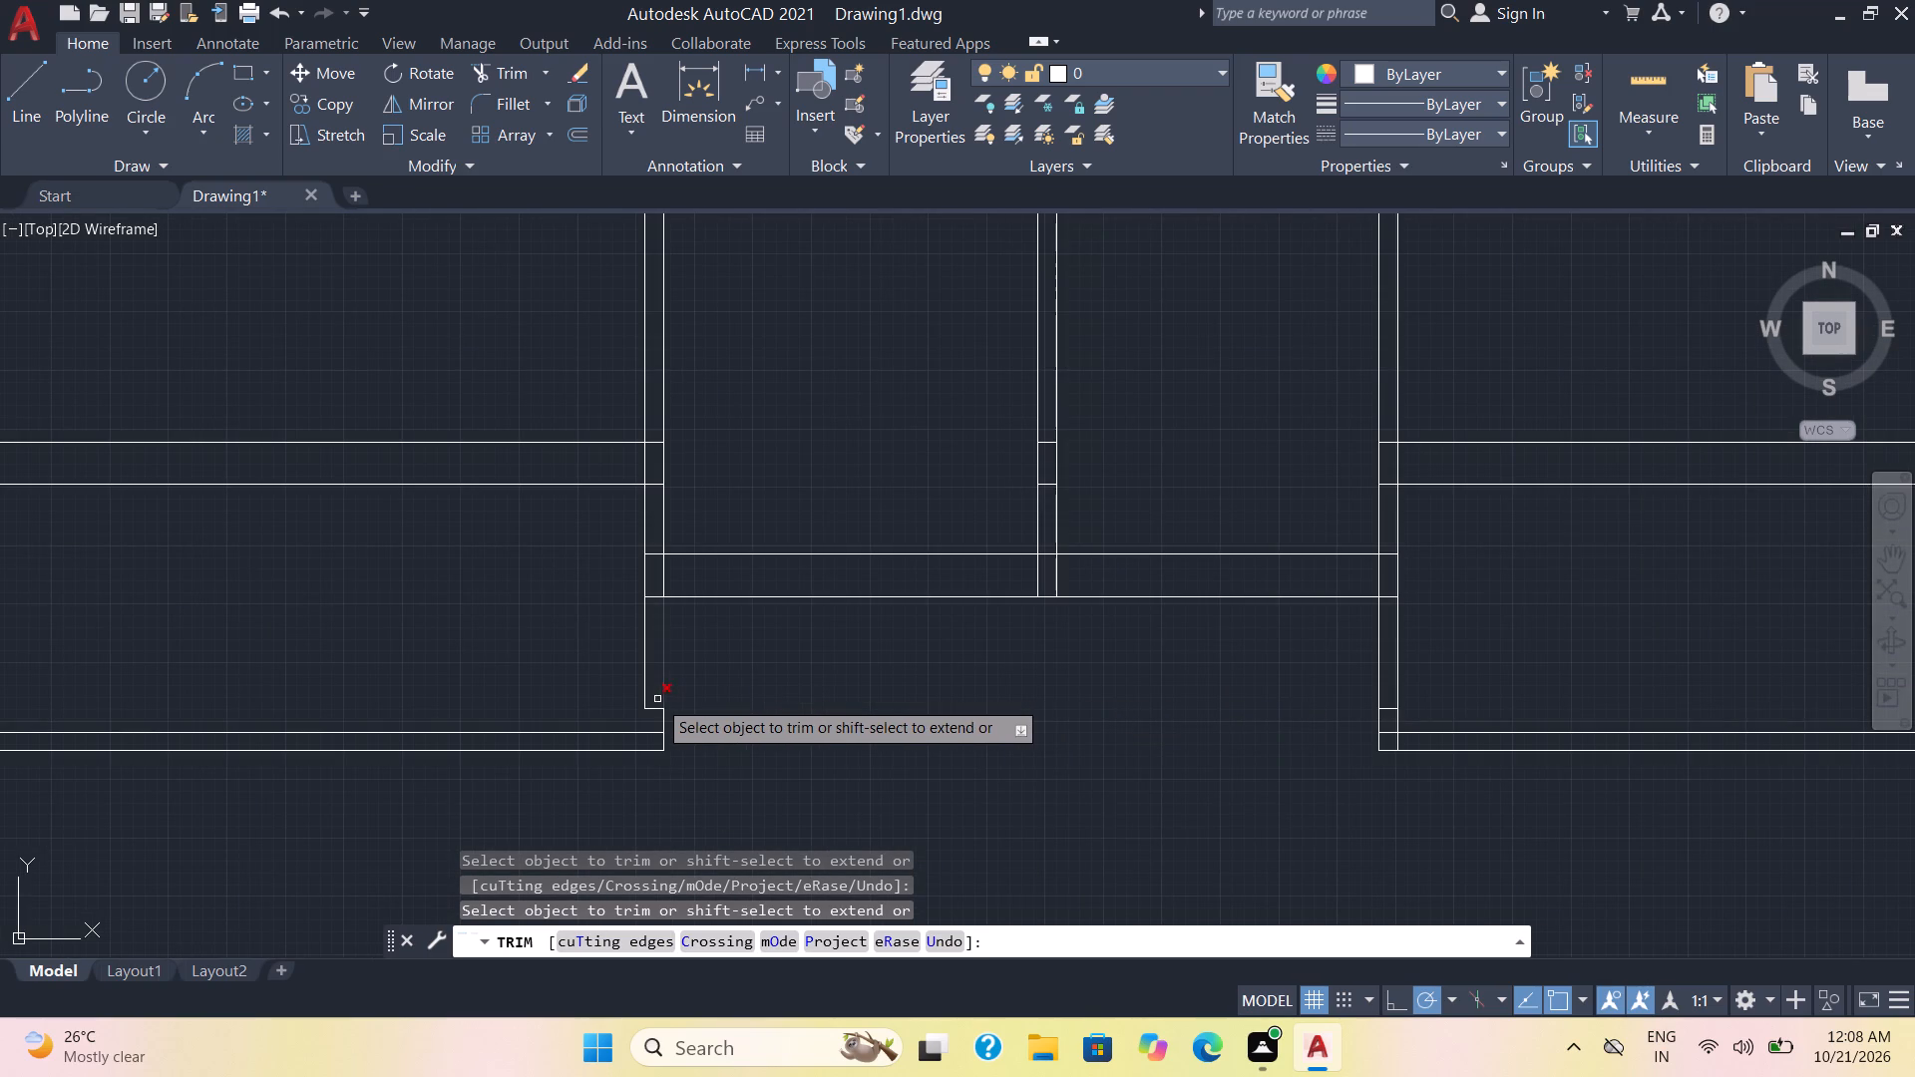
left_click(643, 683, "shift")
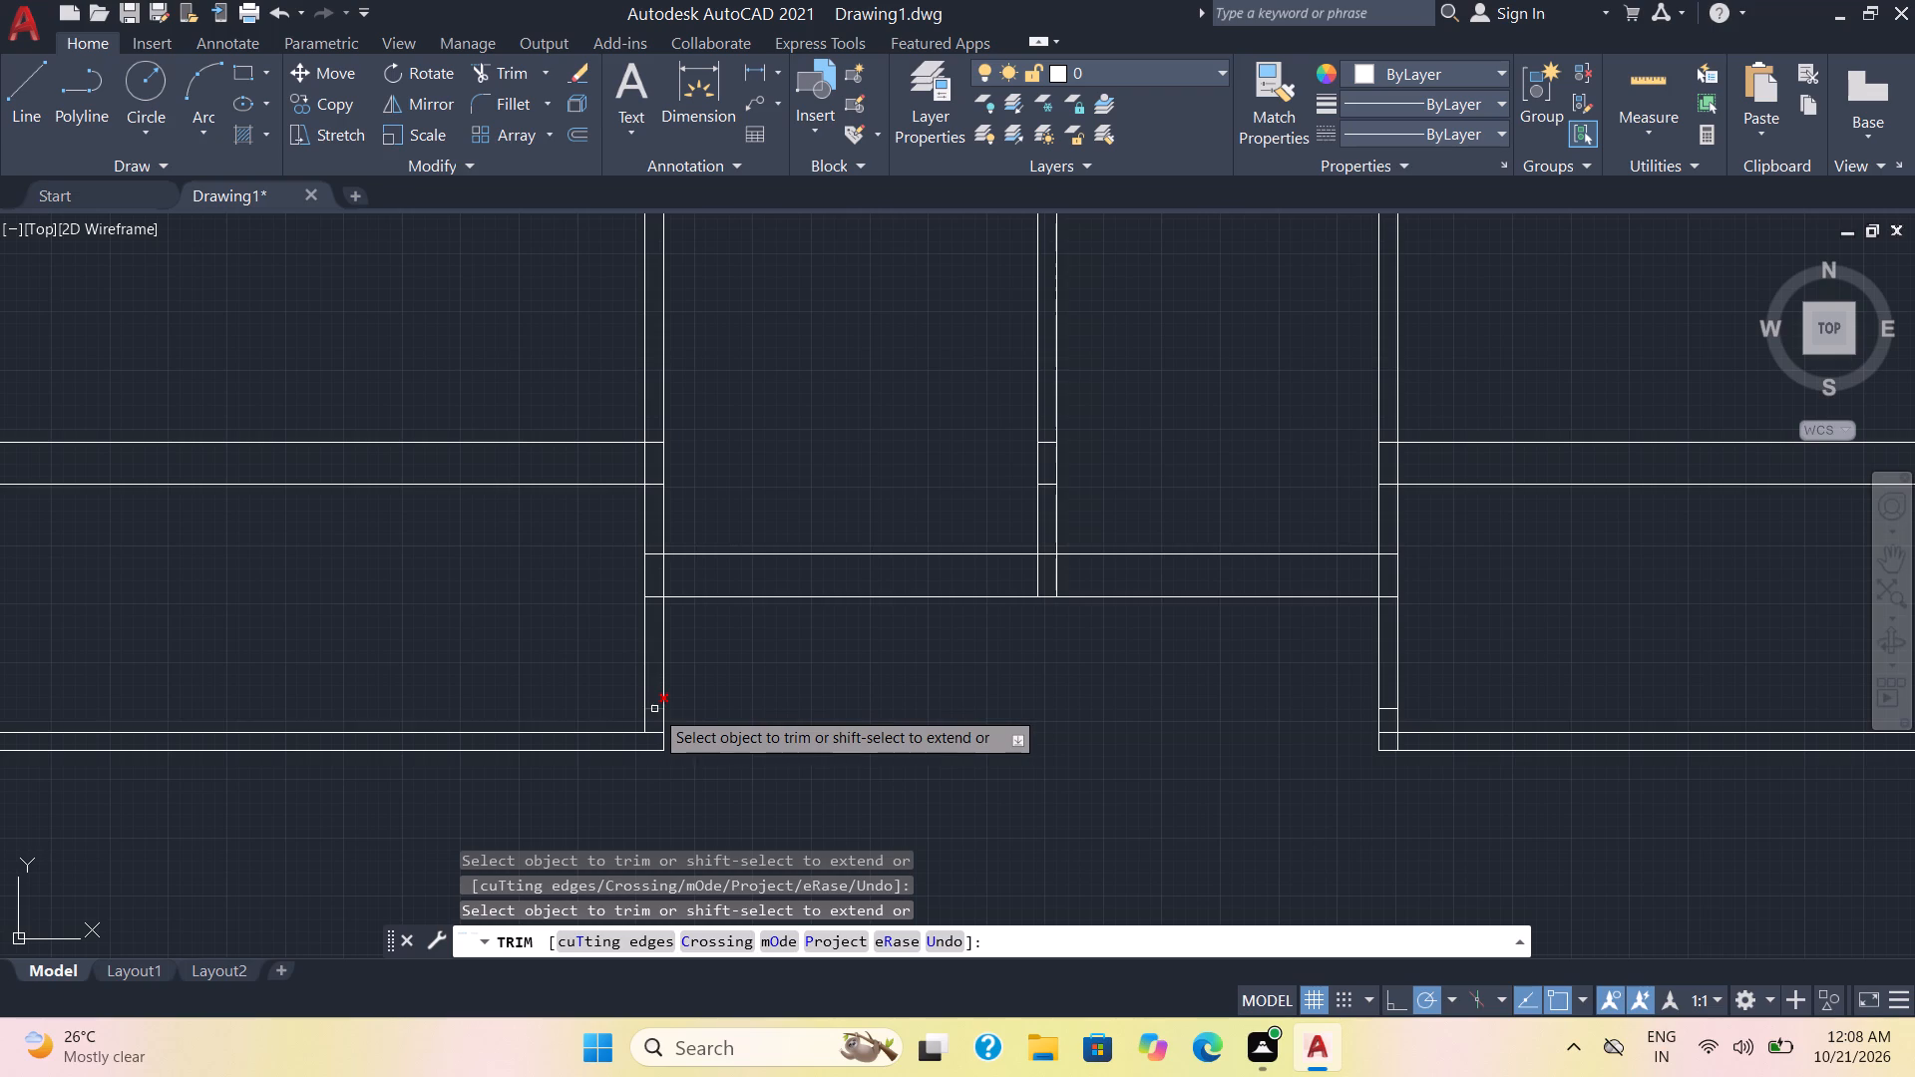
left_click(654, 709)
left_click(652, 733)
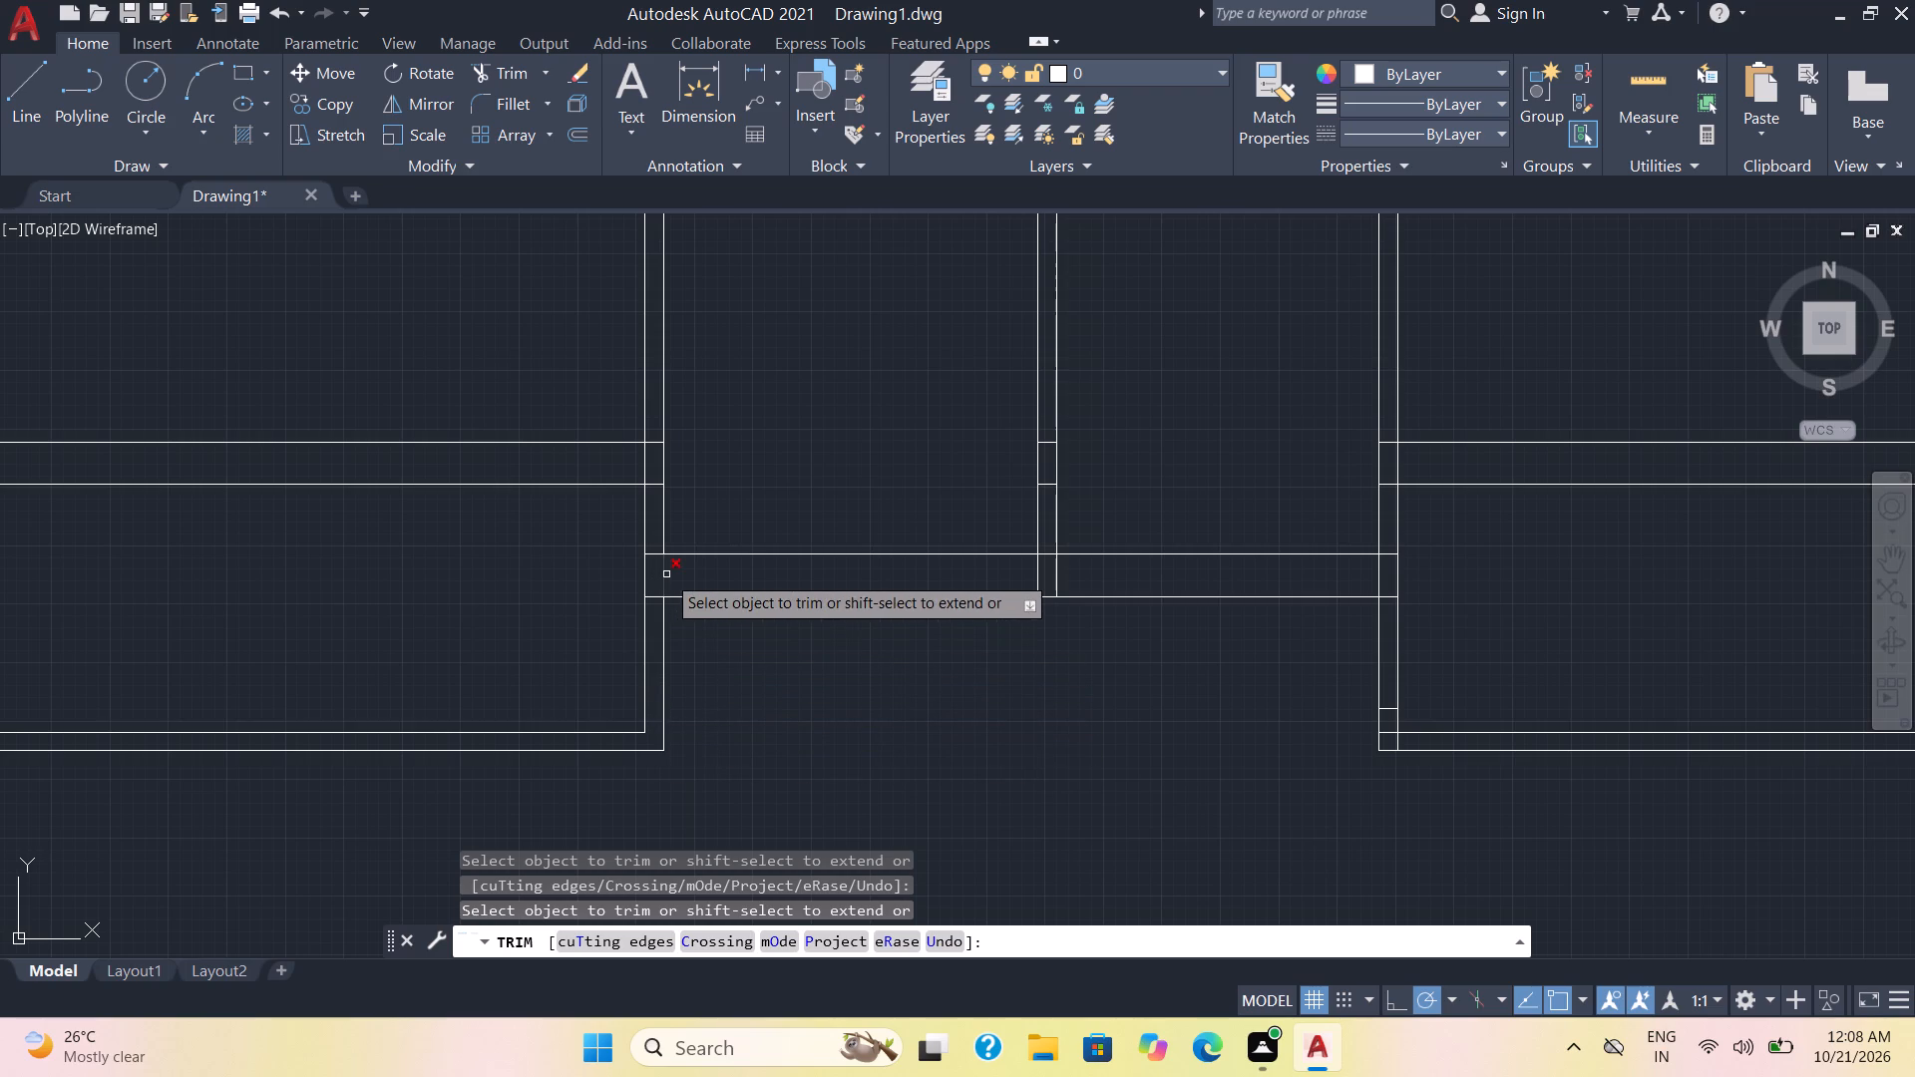
Trim the left and central partition lines where they cross the 9" wall closing the central bays.
left_click(667, 574)
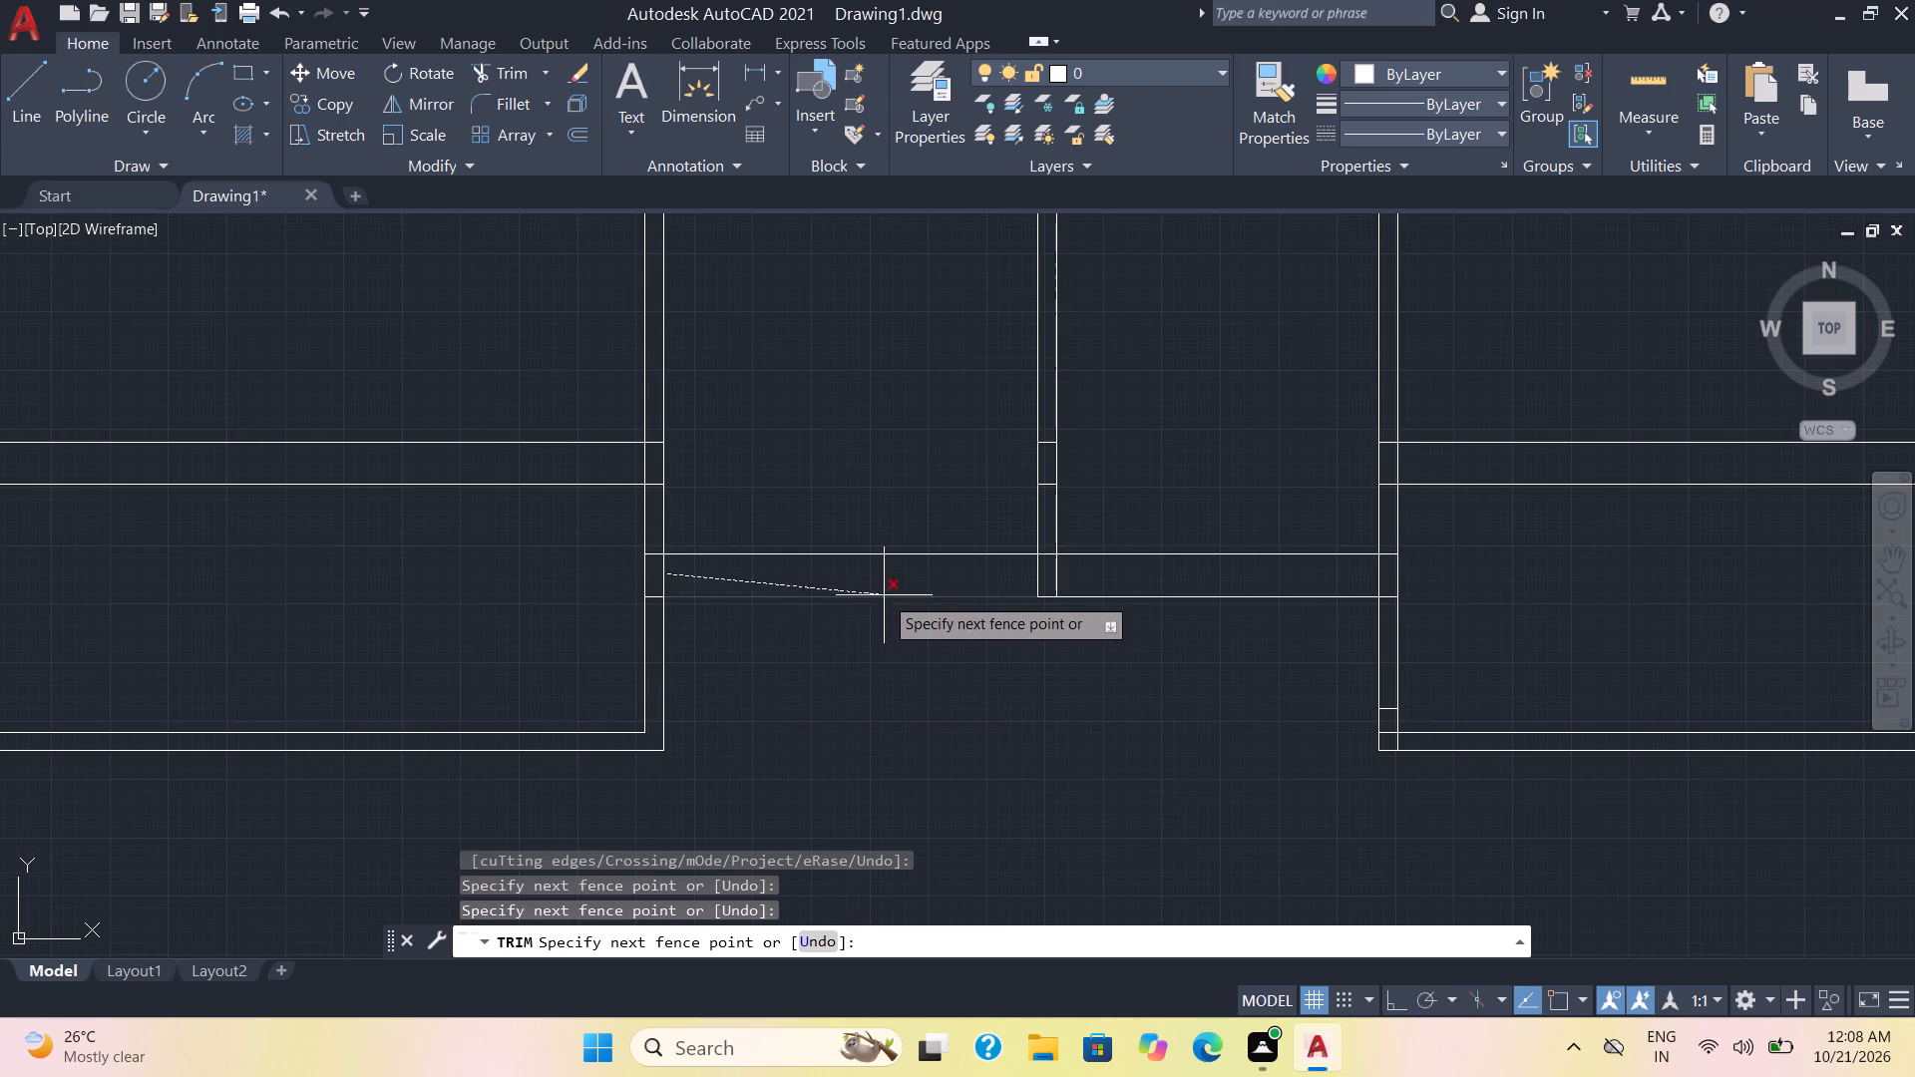
left_click(1078, 570)
scroll(1235, 712, "down", 1)
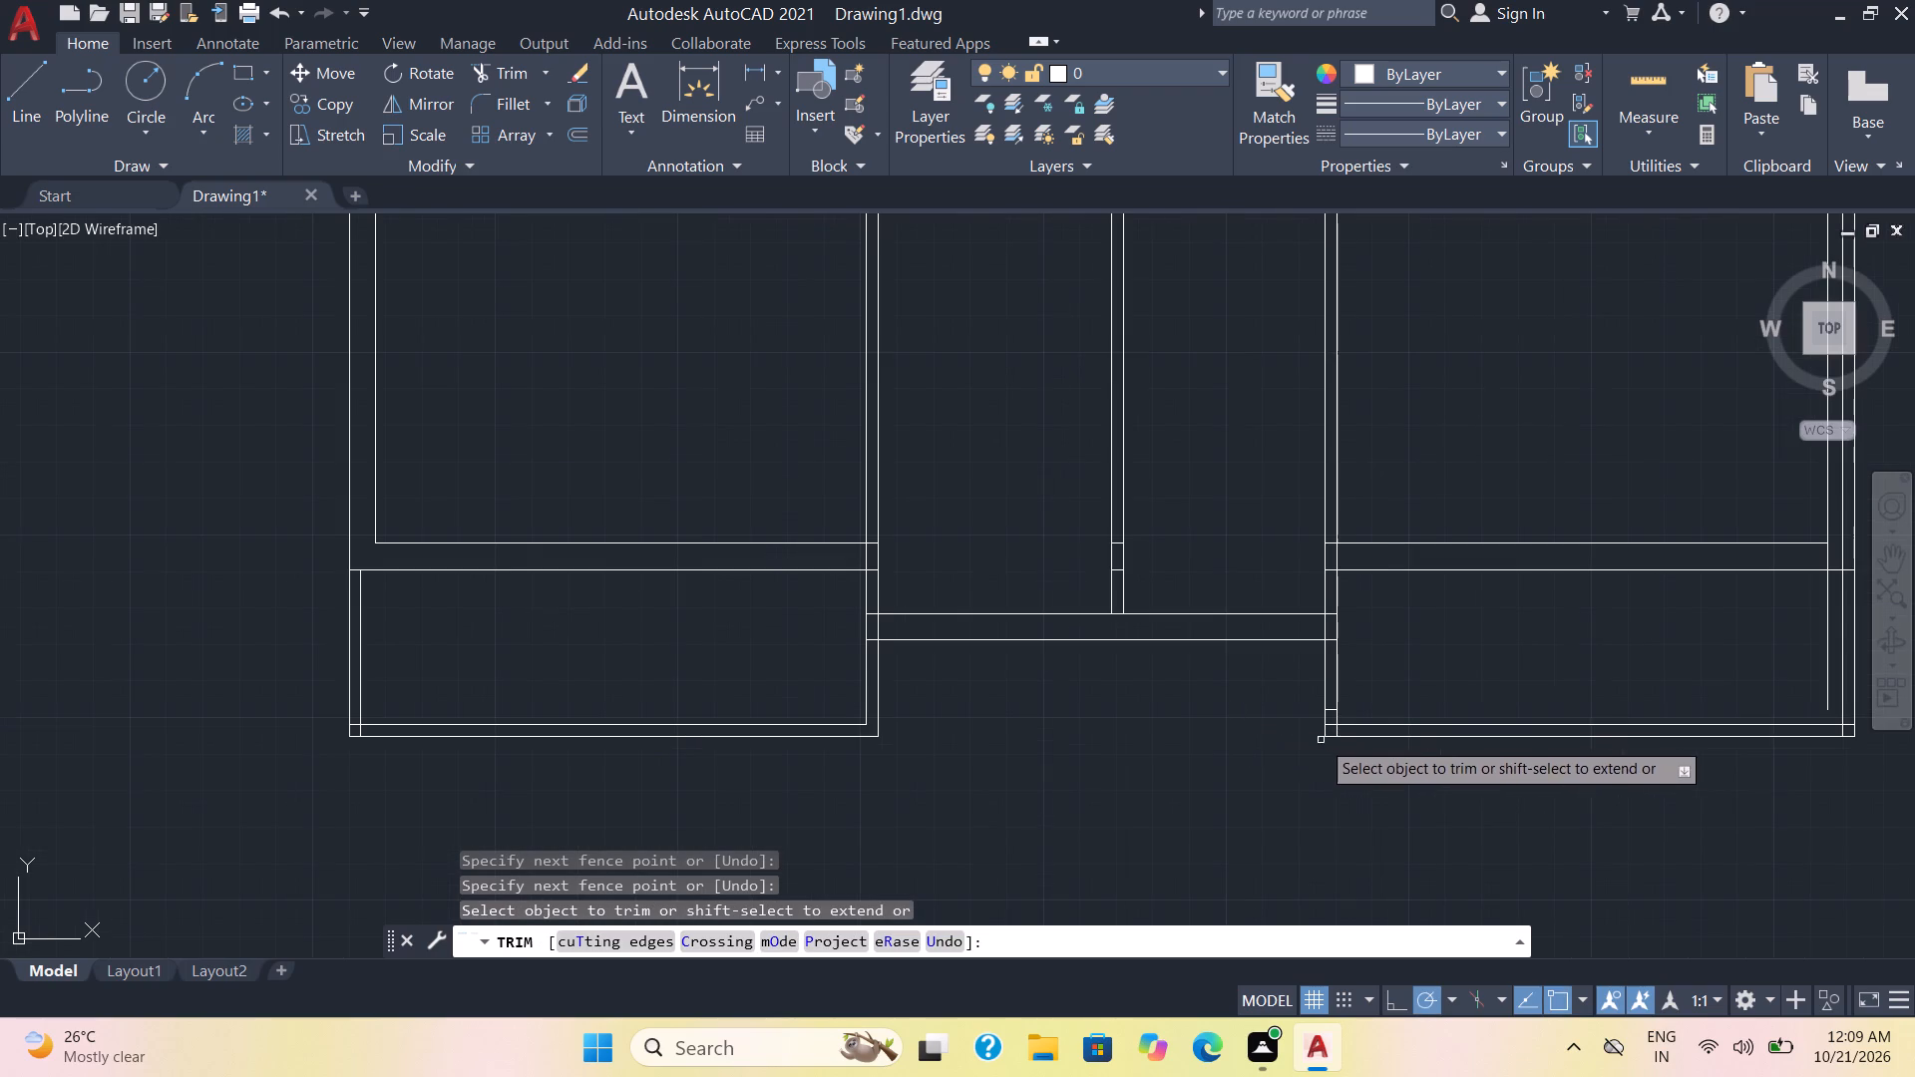
Trim the outer right wall's 9" and 4" inner lines and the crossing wall line where the lower right room meets its front space.
middle_click_drag(1443, 670, 1070, 638)
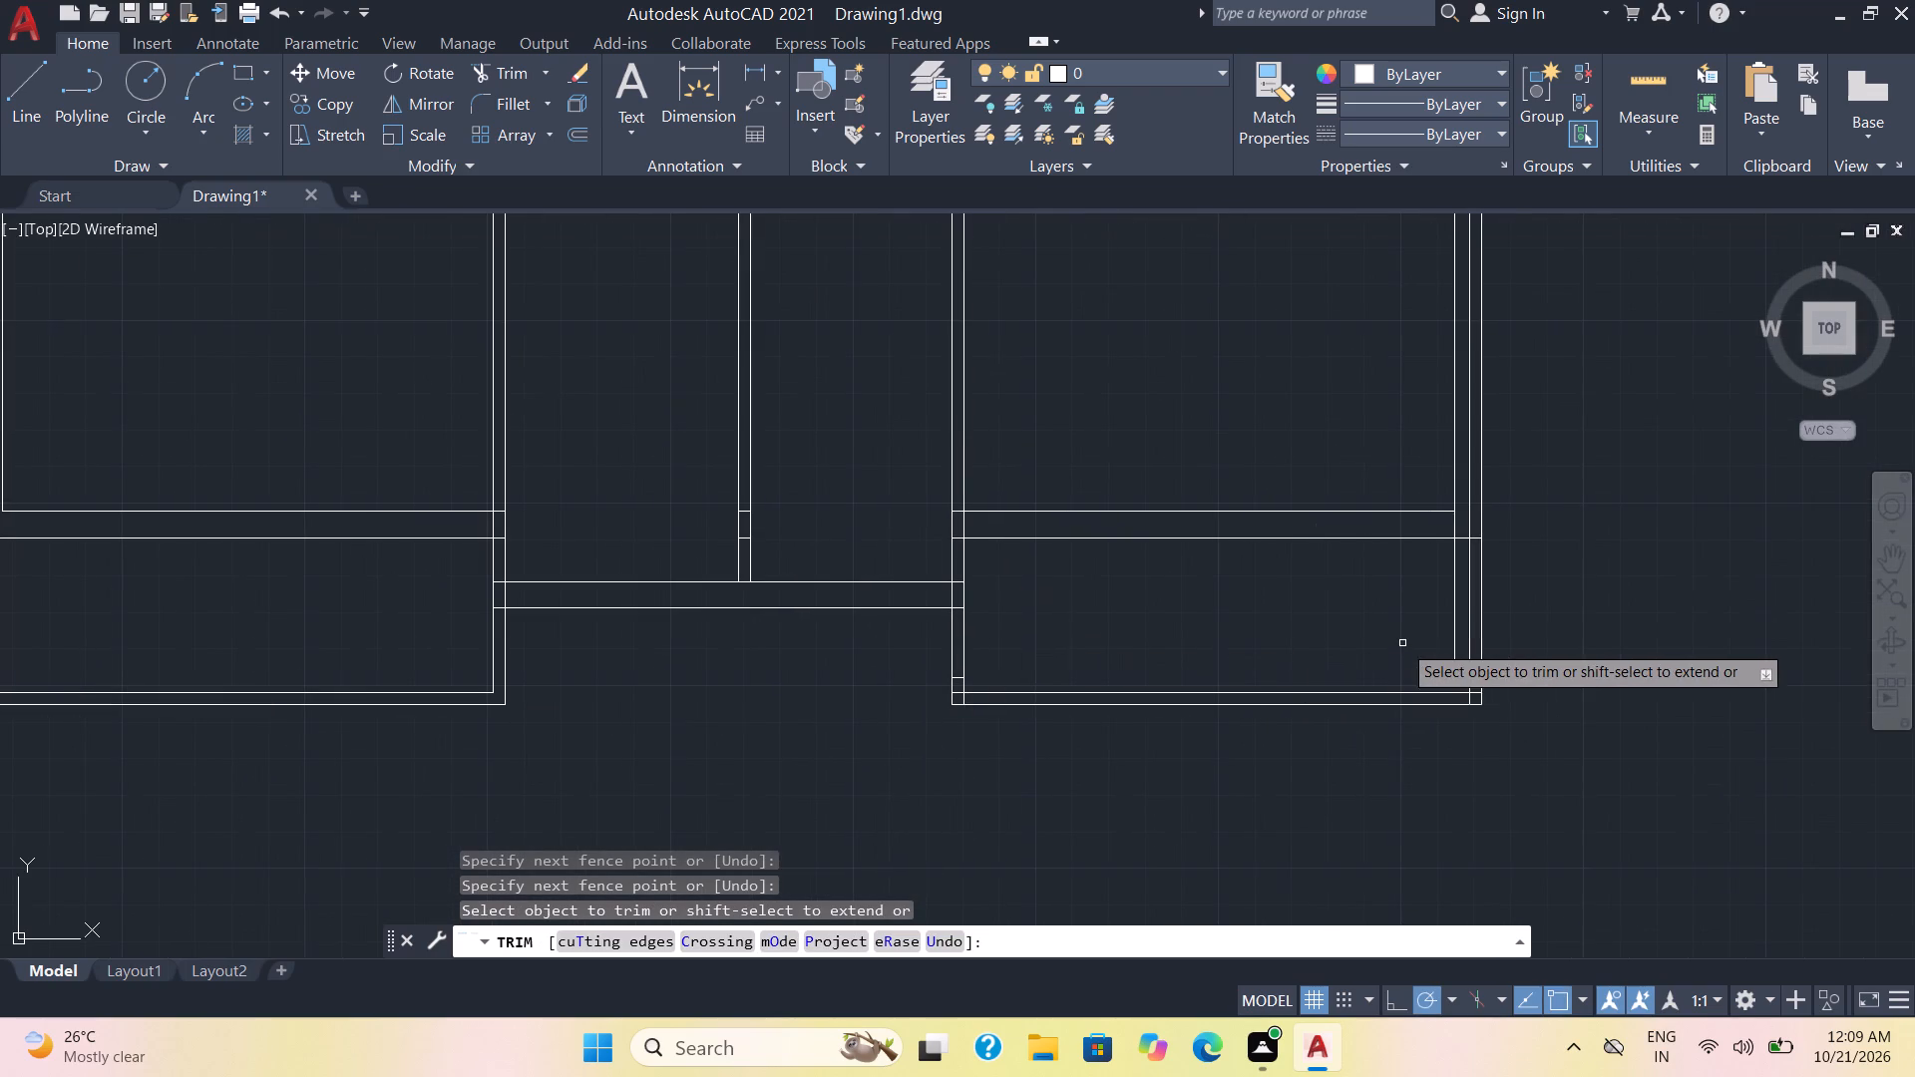
left_click(1456, 618)
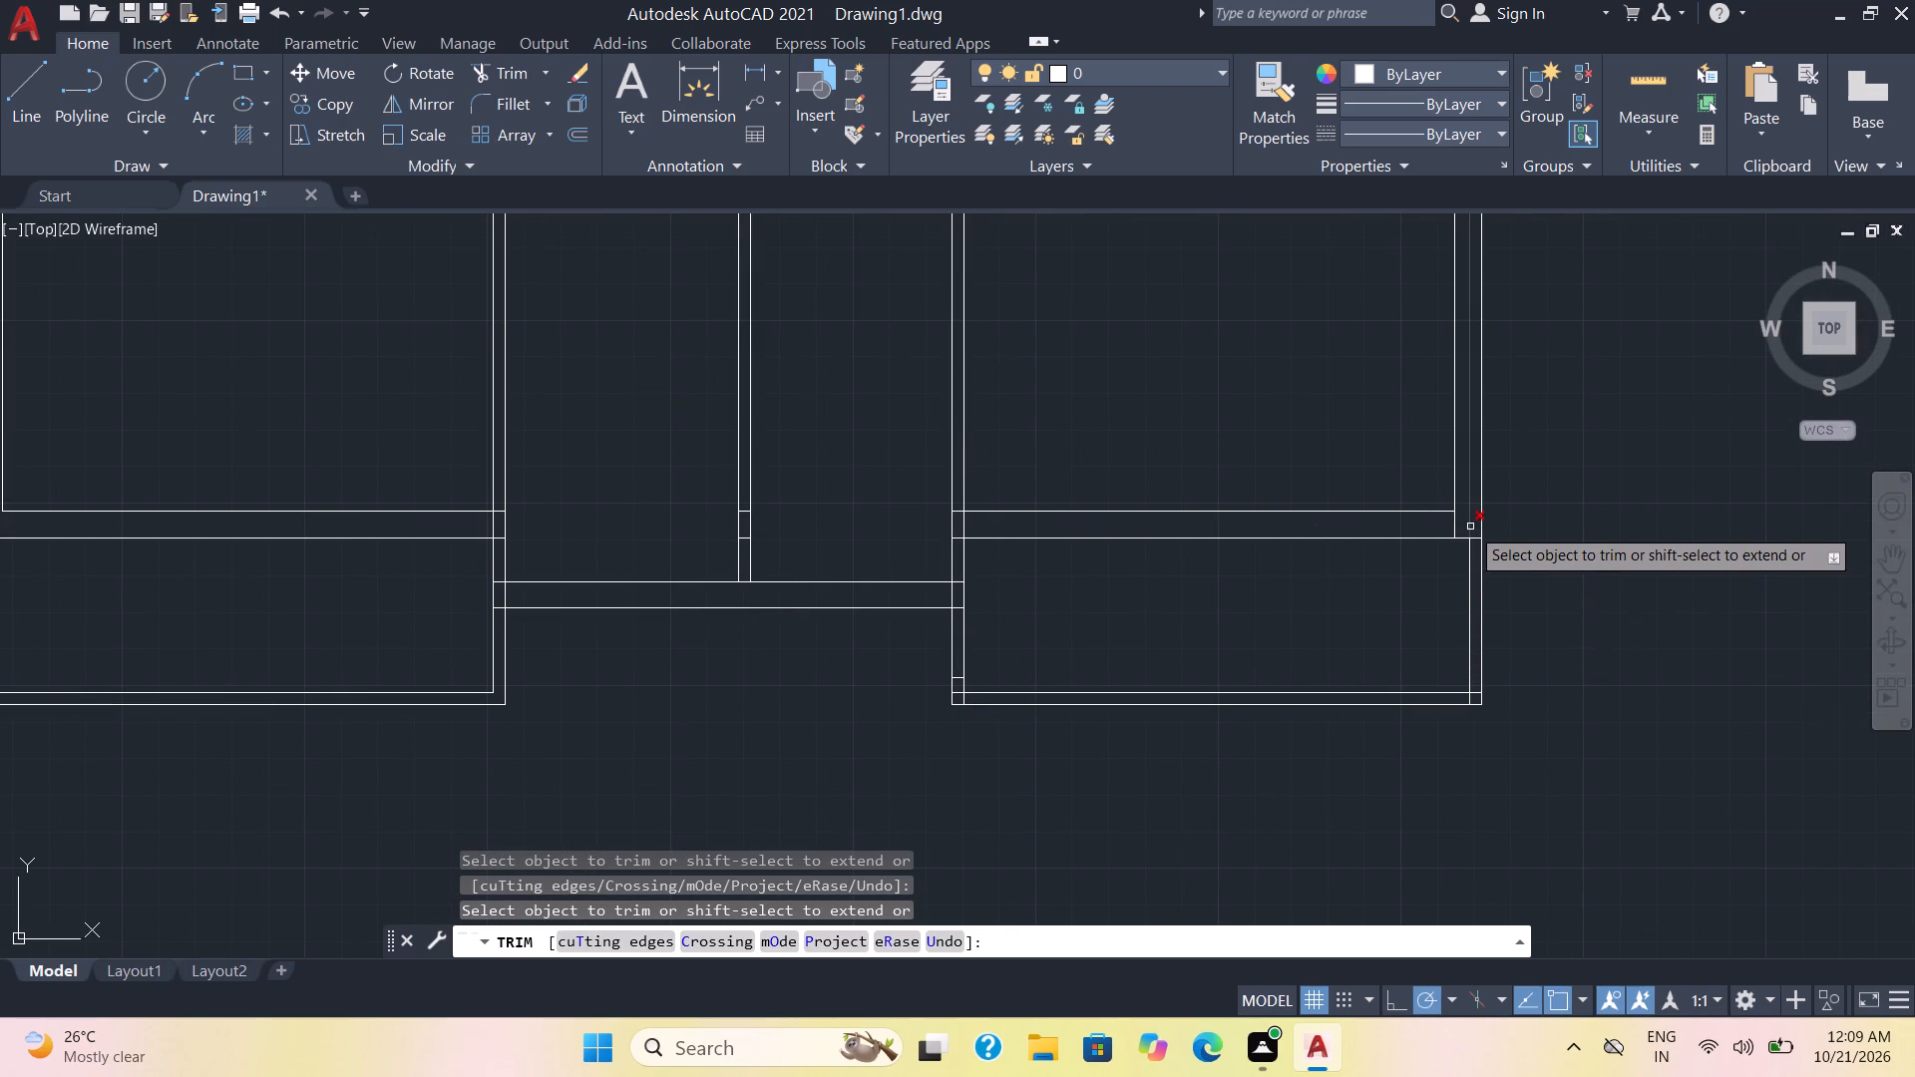
left_click(1470, 520)
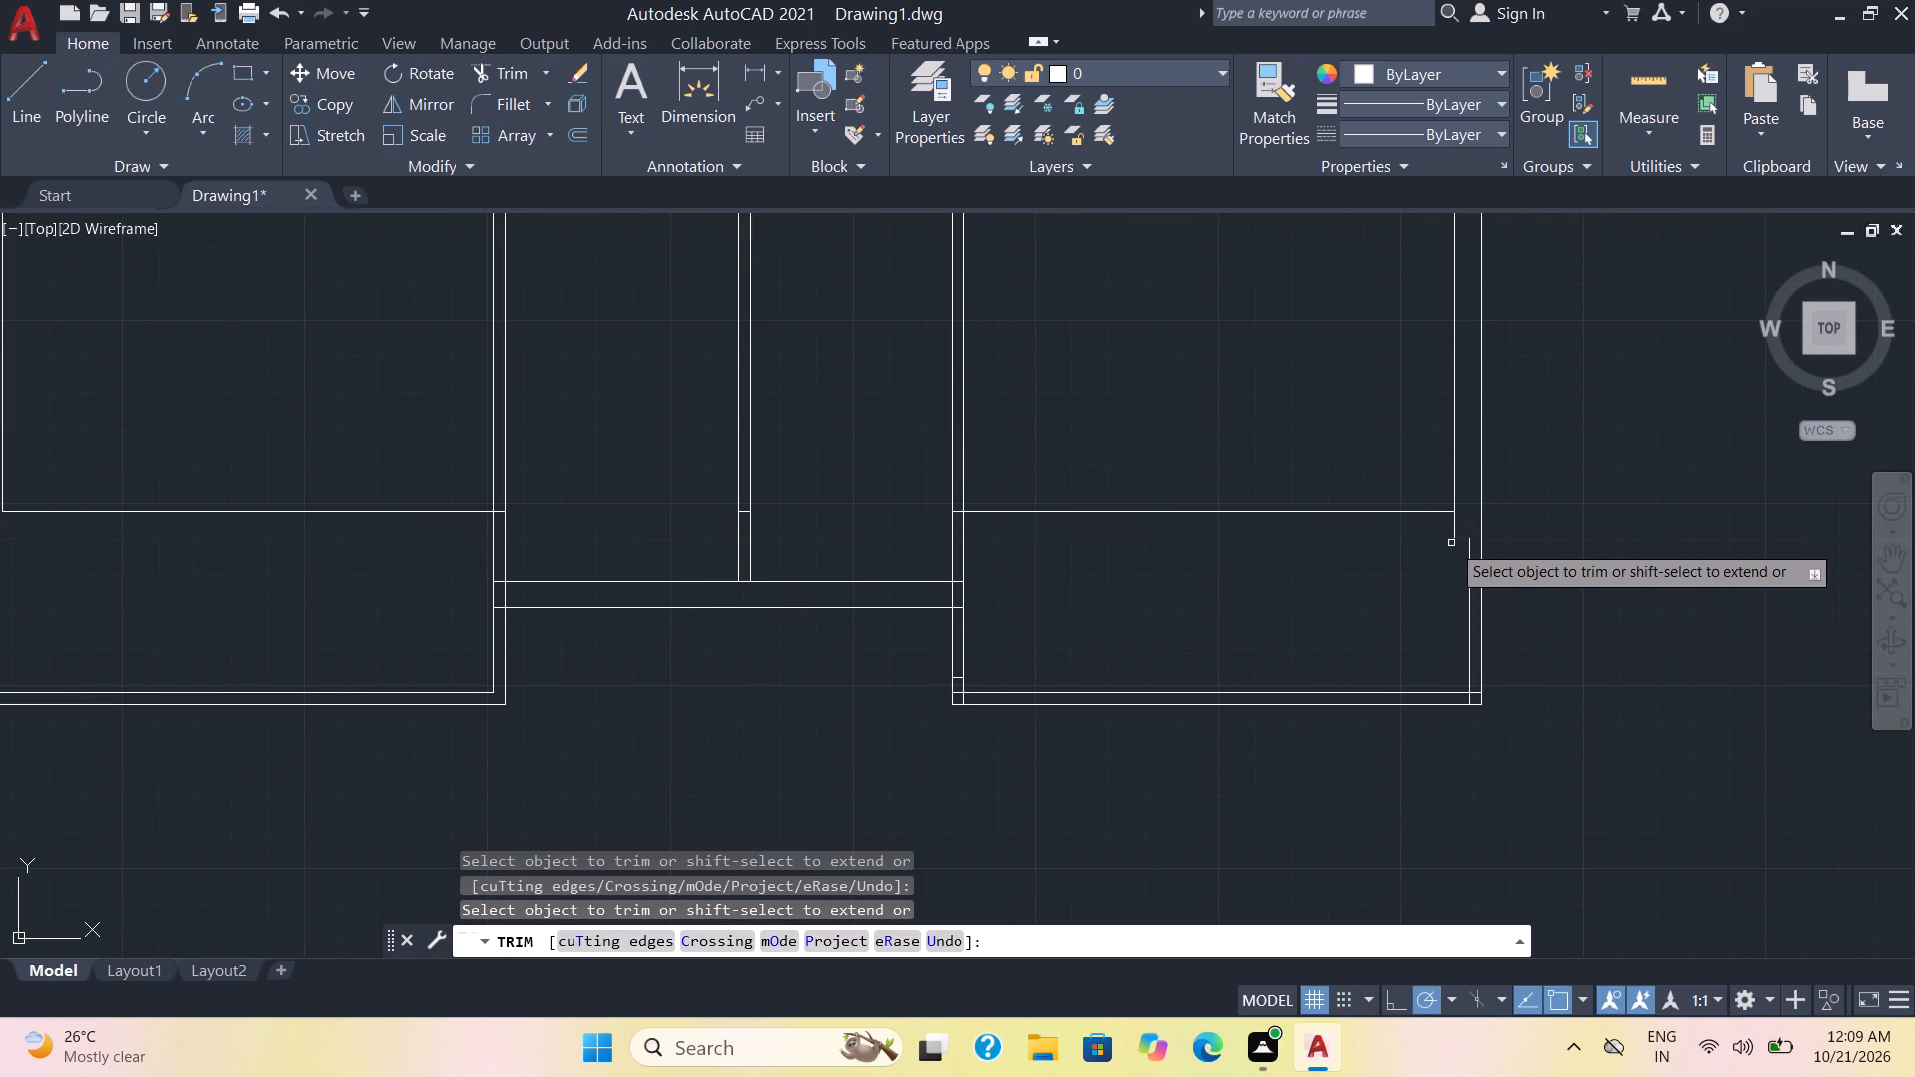
left_click(1454, 524)
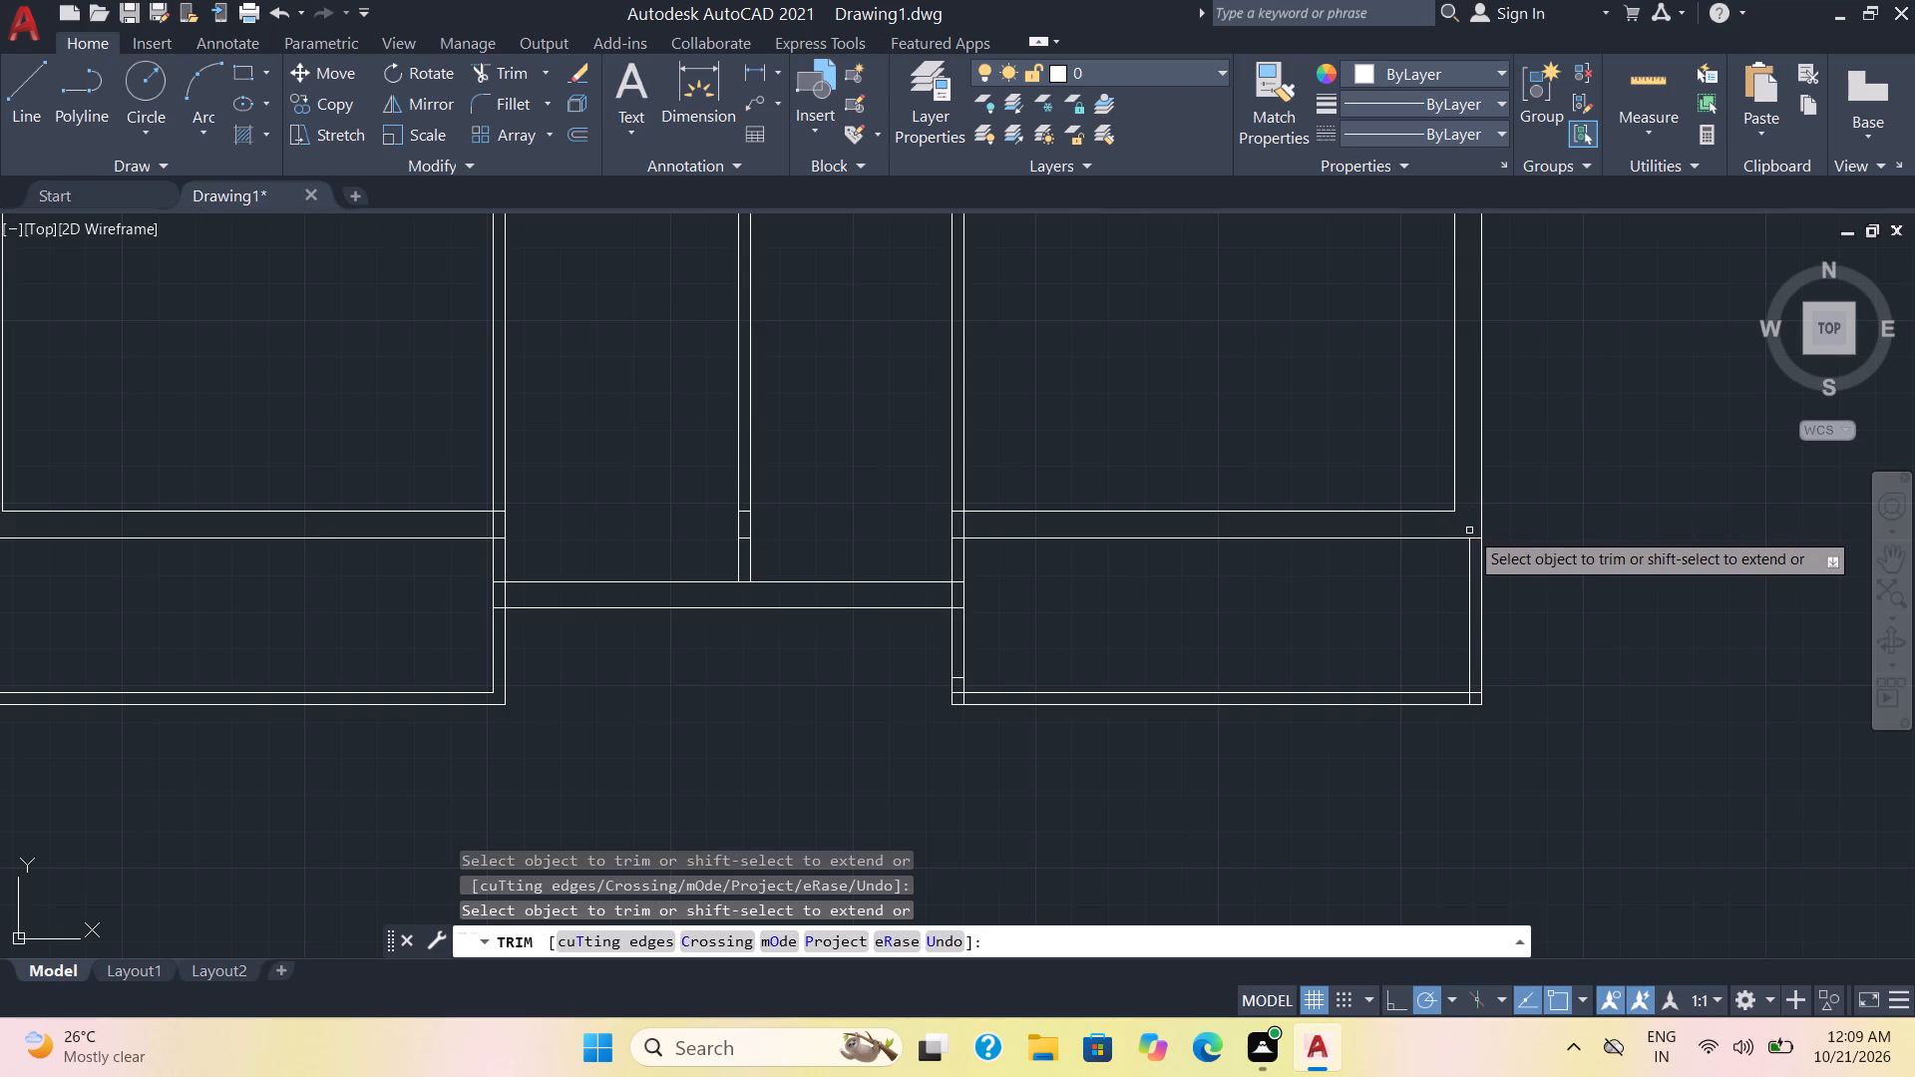
left_click(1475, 538)
Trim the overlapping line stubs at both bottom corners of the lower right front space and the leftover cross line in its left wall.
scroll(1466, 669, "up", 2)
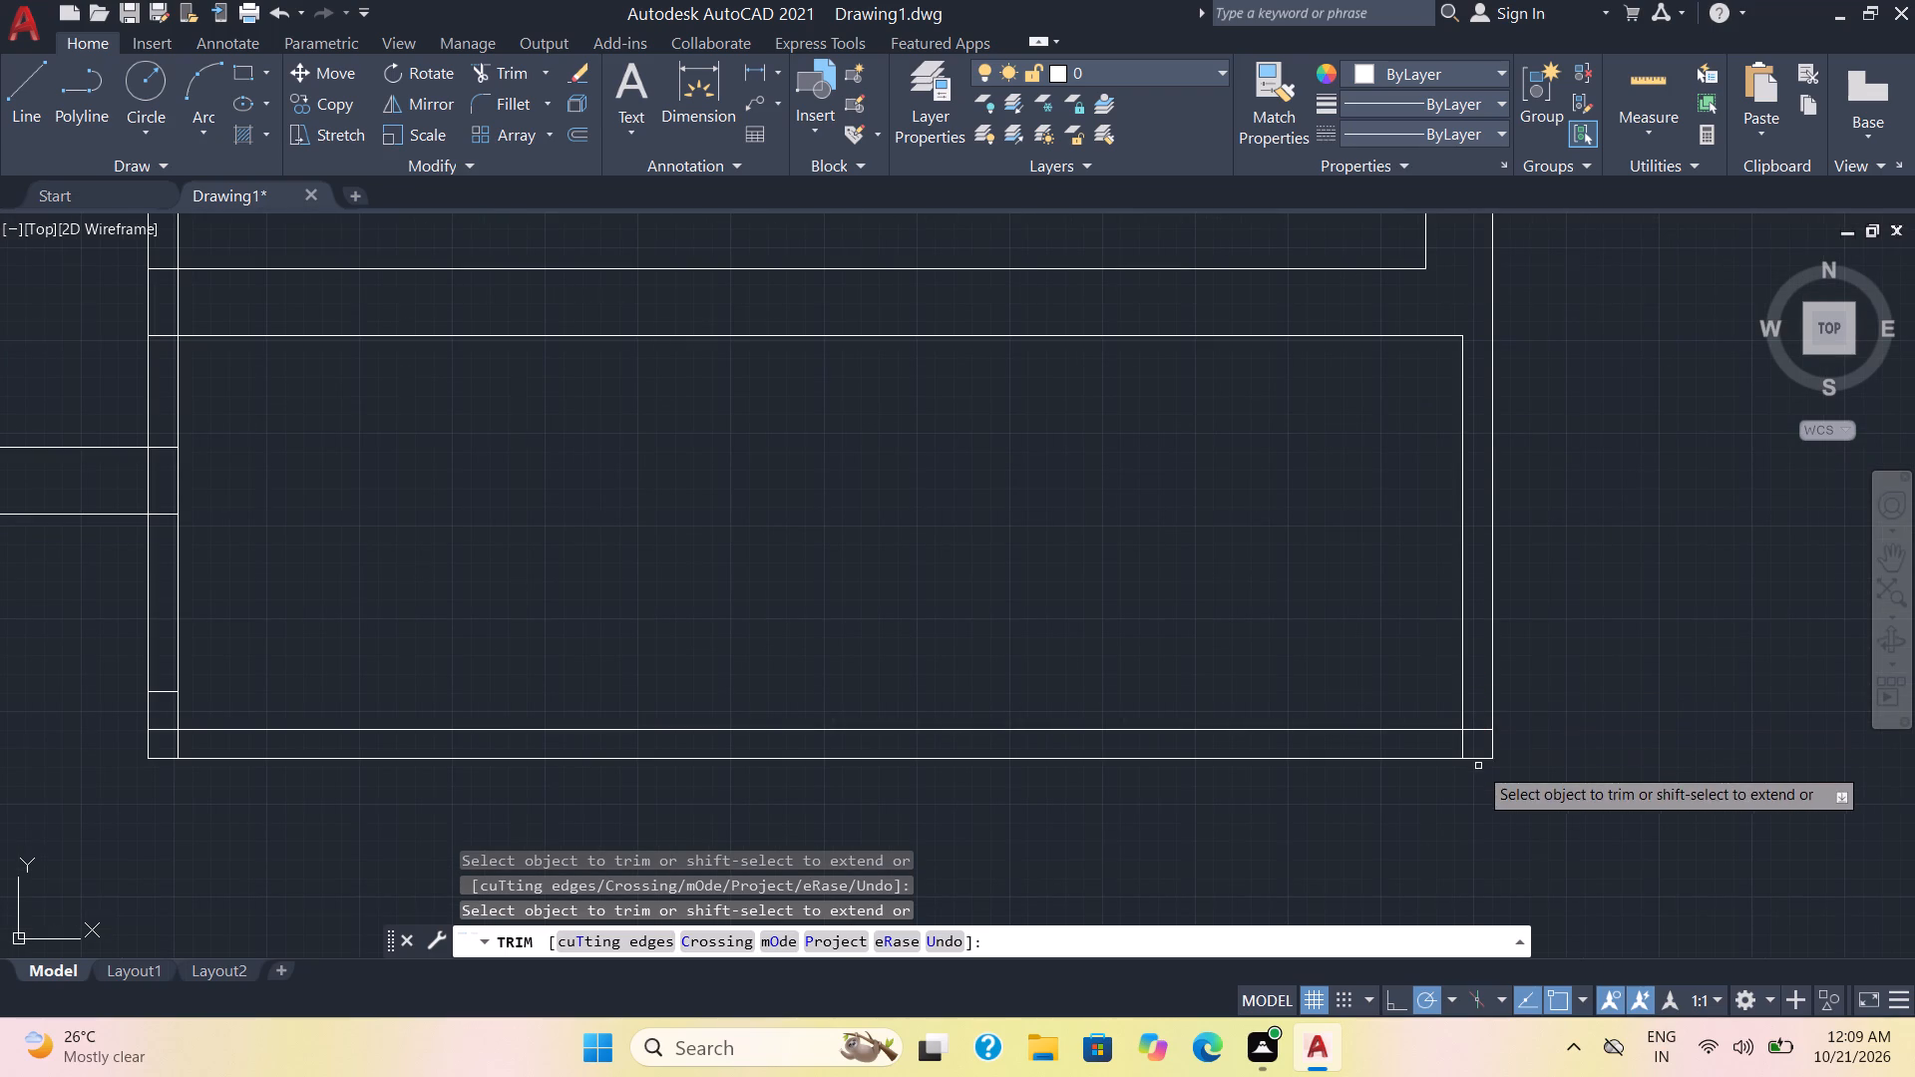
left_click(1479, 727)
left_click(1462, 742)
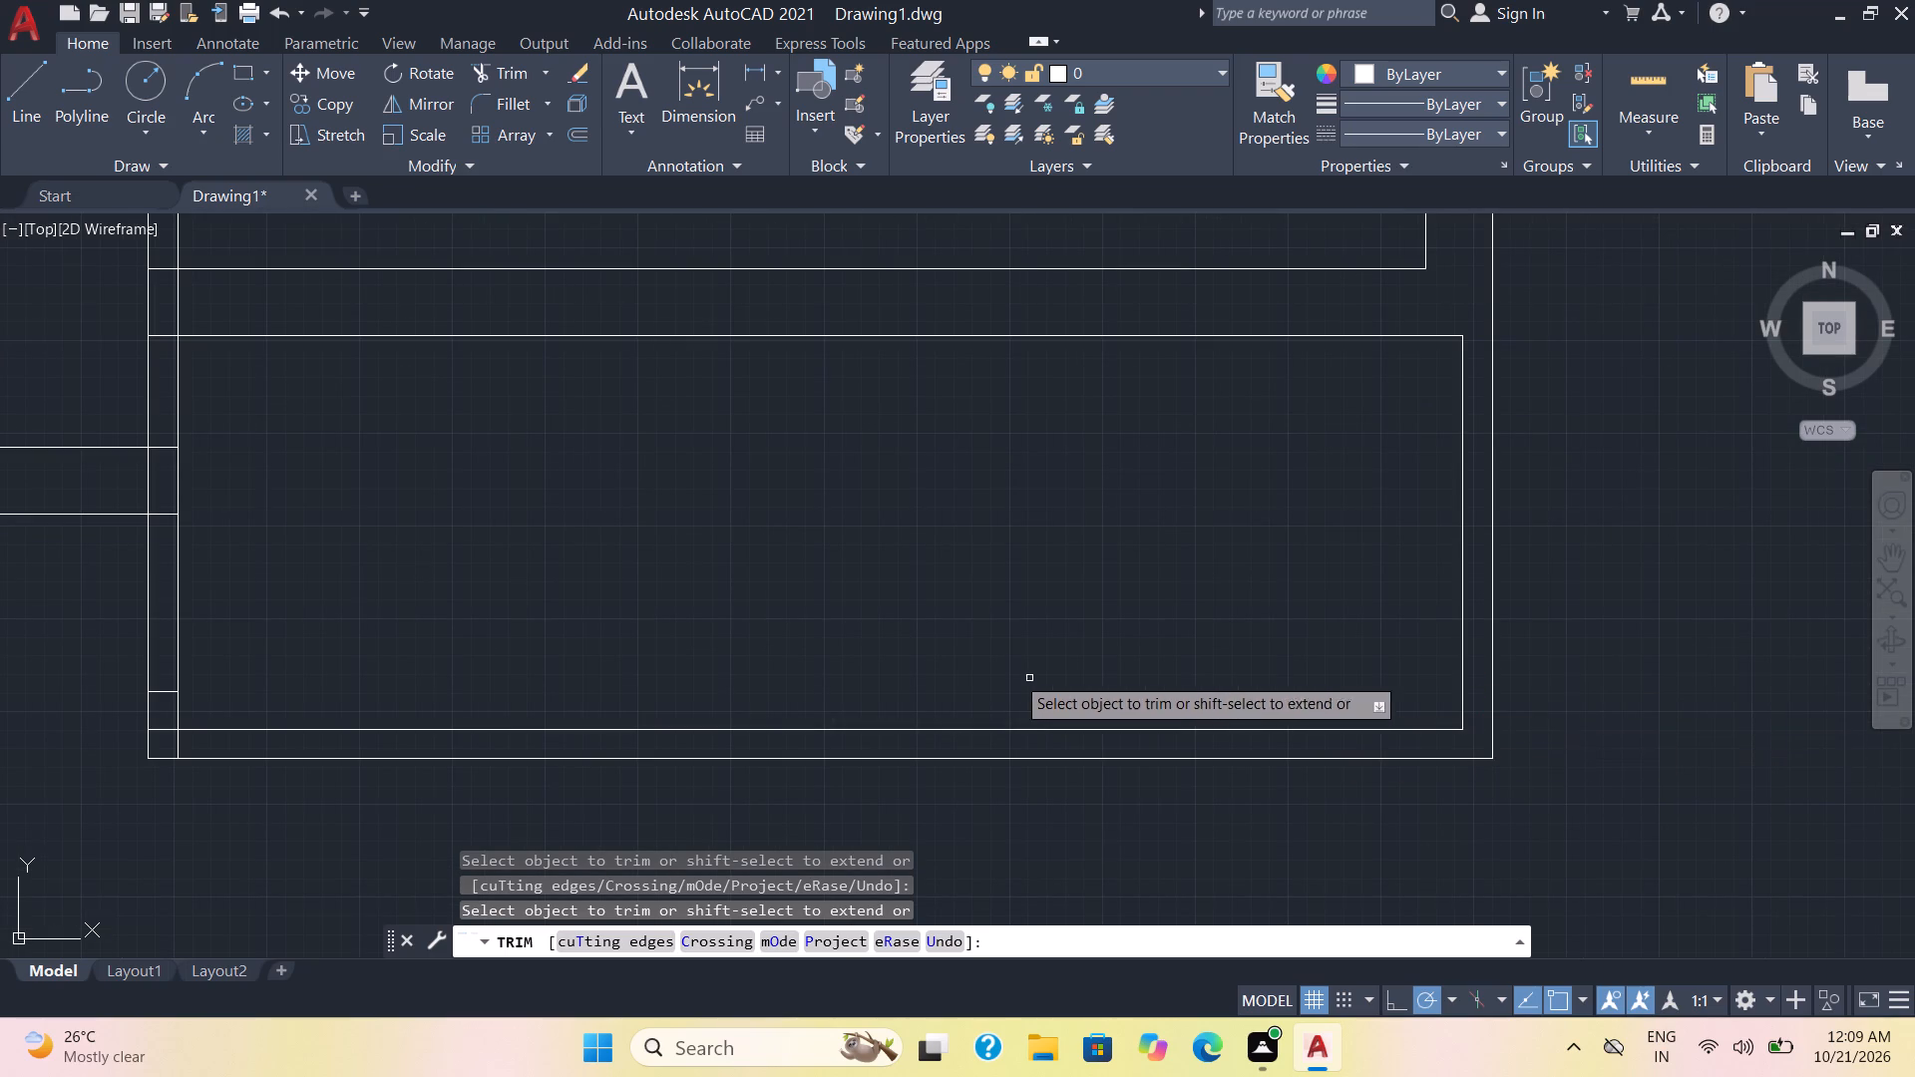
left_click(179, 746)
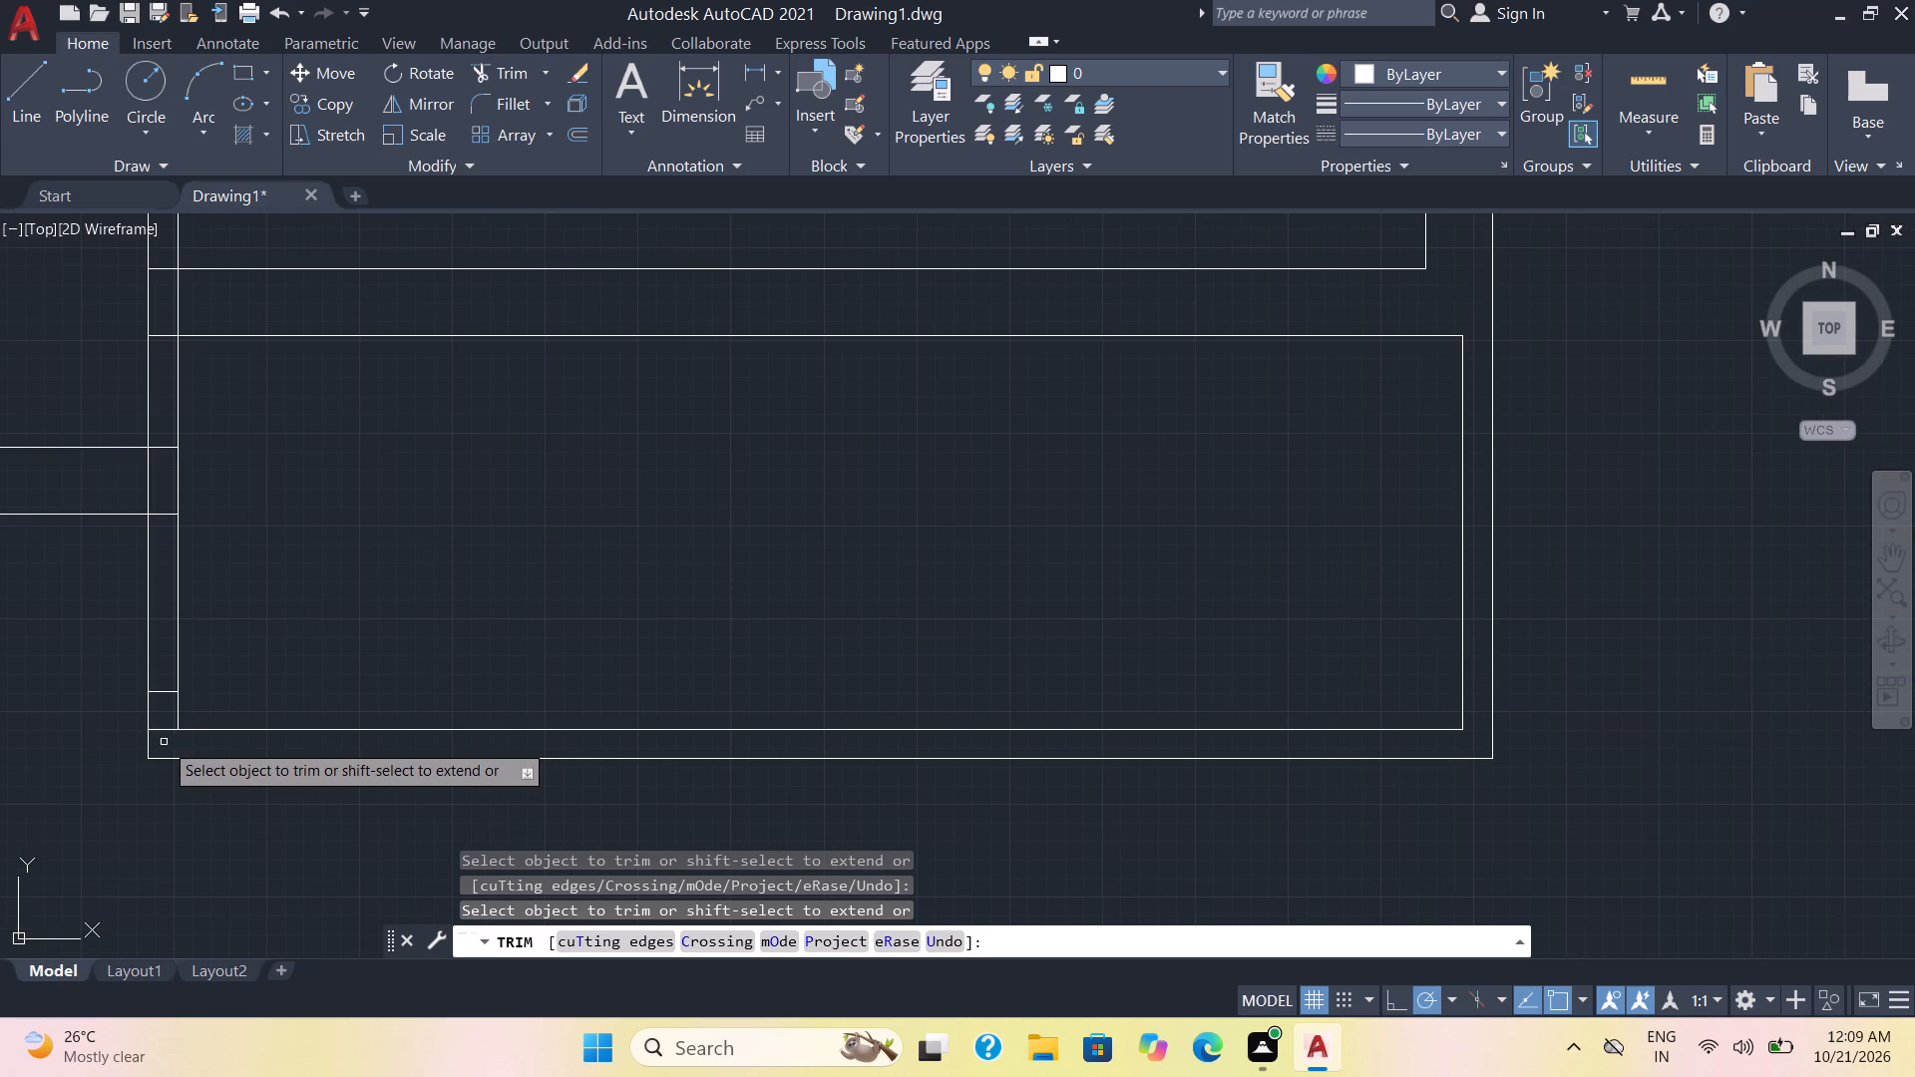
left_click(162, 731)
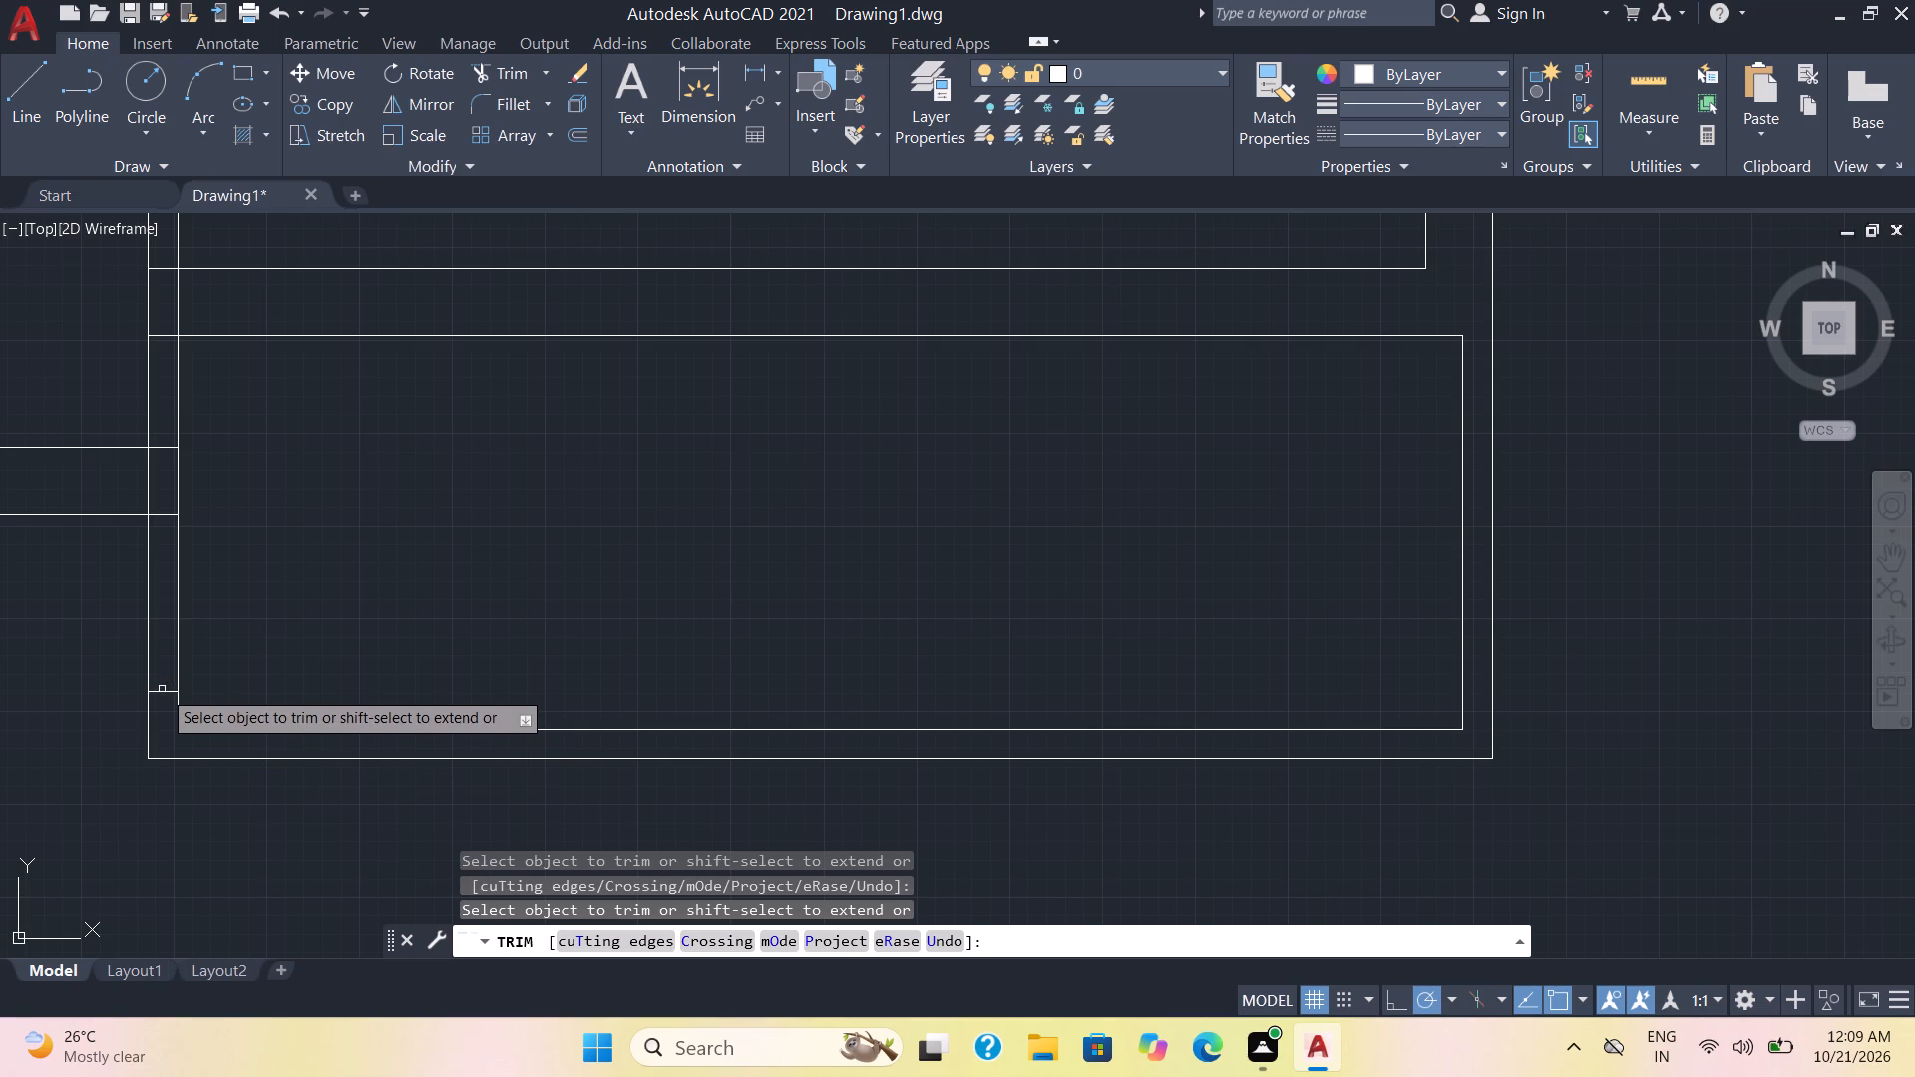
left_click(162, 691)
scroll(518, 611, "down", 3)
middle_click_drag(256, 607, 519, 643)
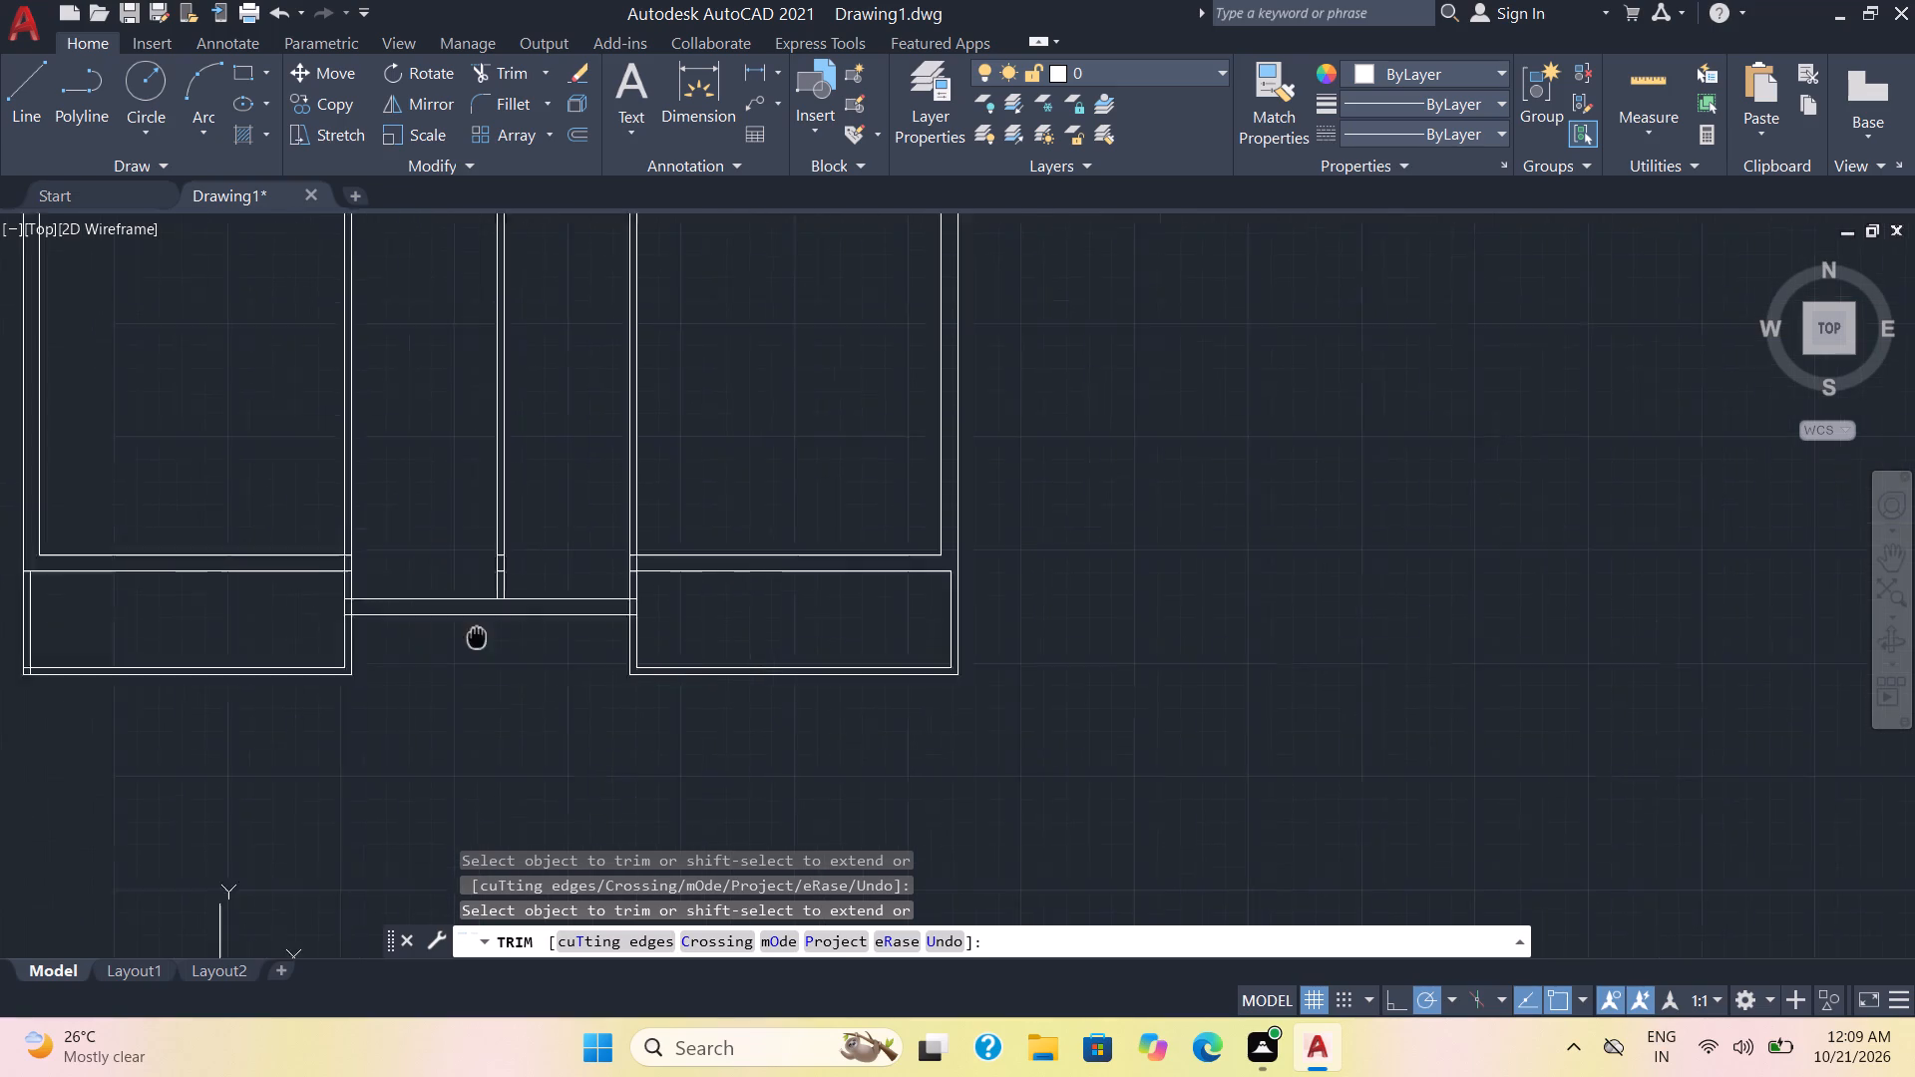
middle_click_drag(519, 643, 971, 724)
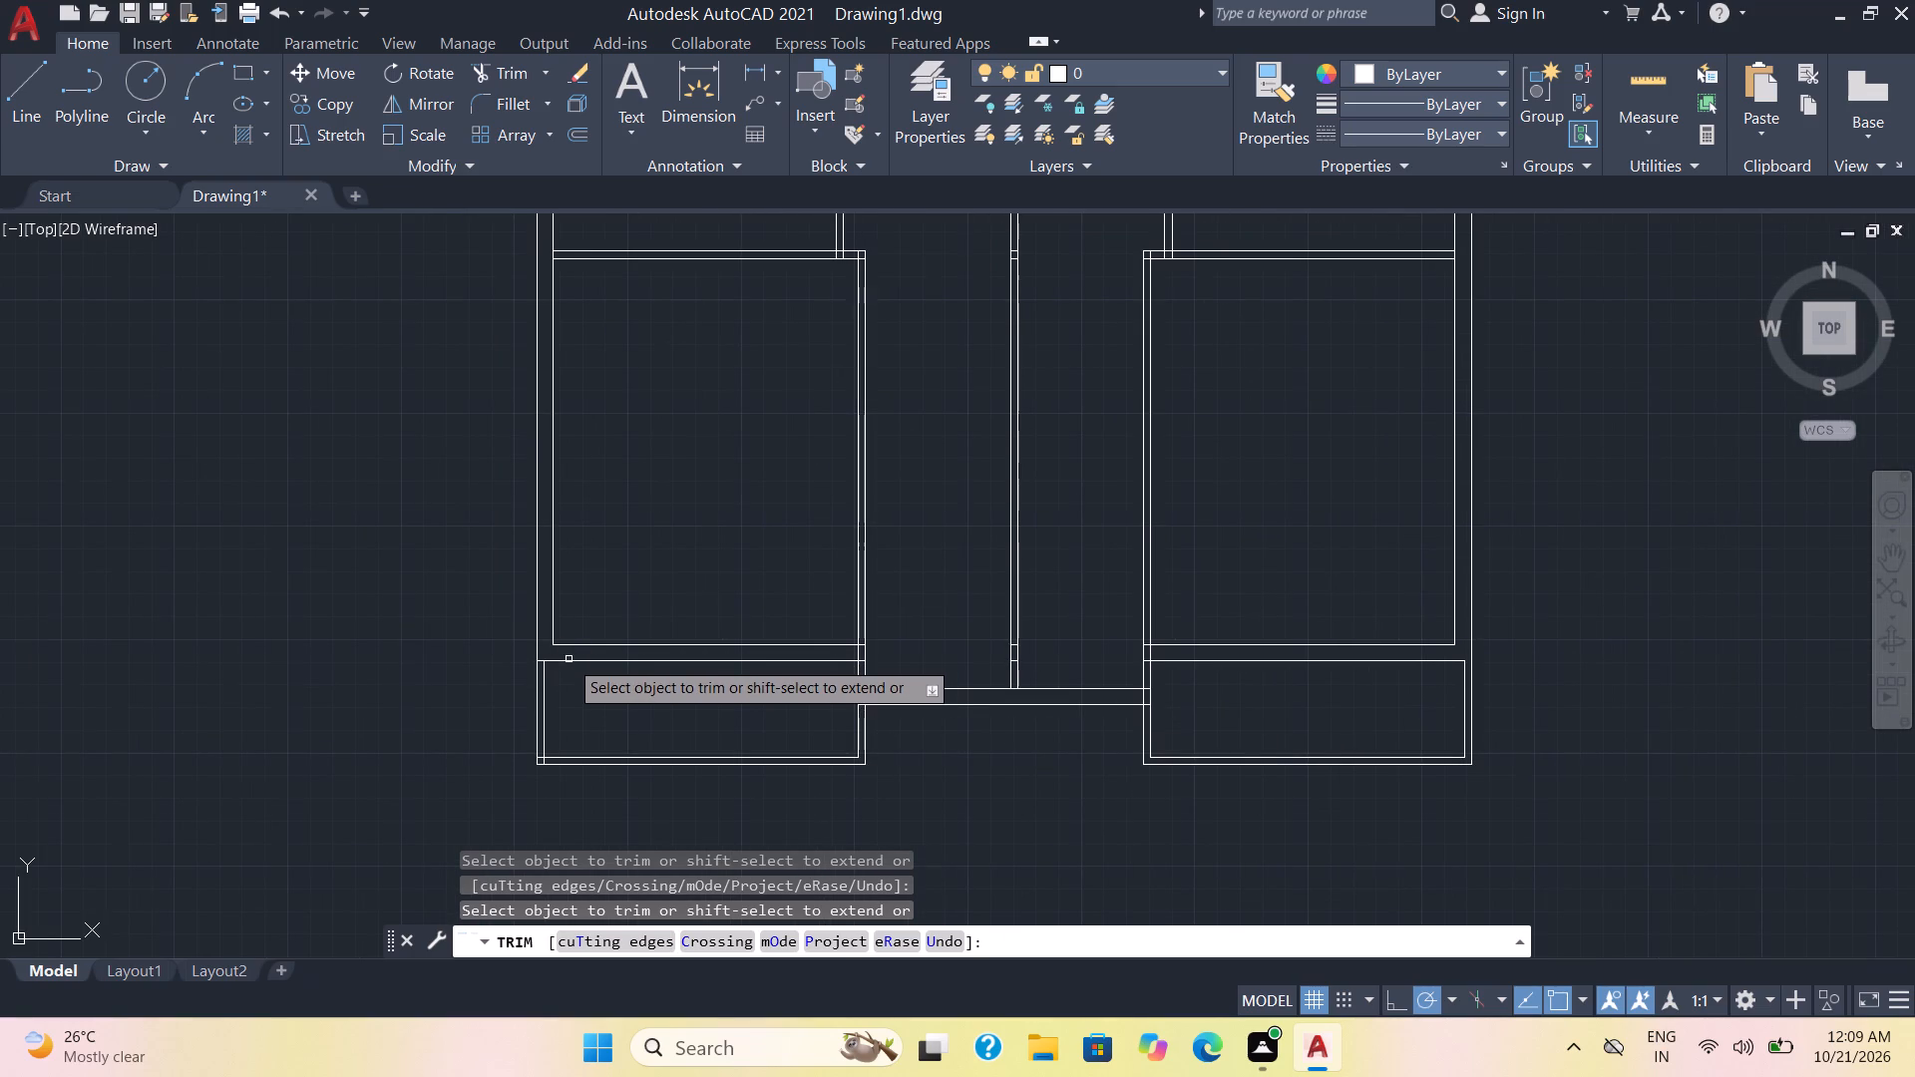
scroll(678, 586, "down", 1)
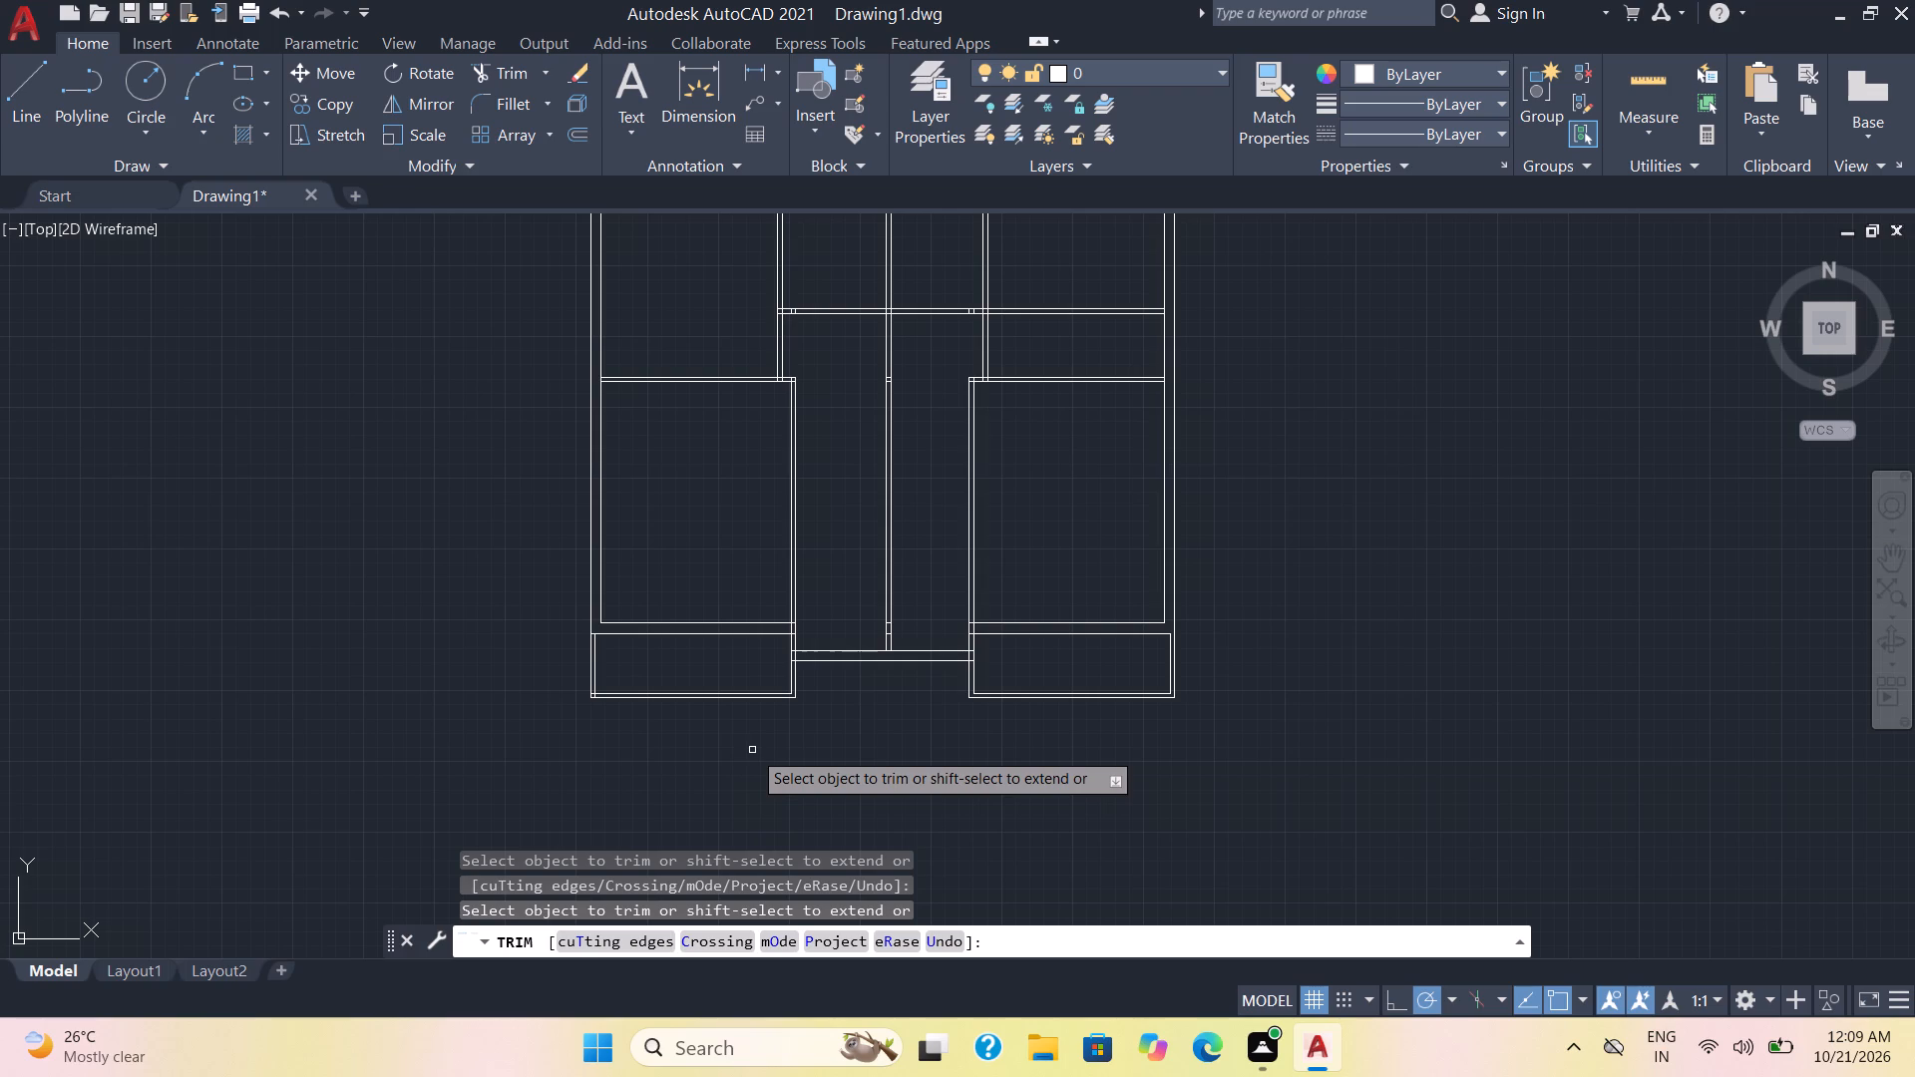
scroll(780, 714, "up", 1)
key("Escape")
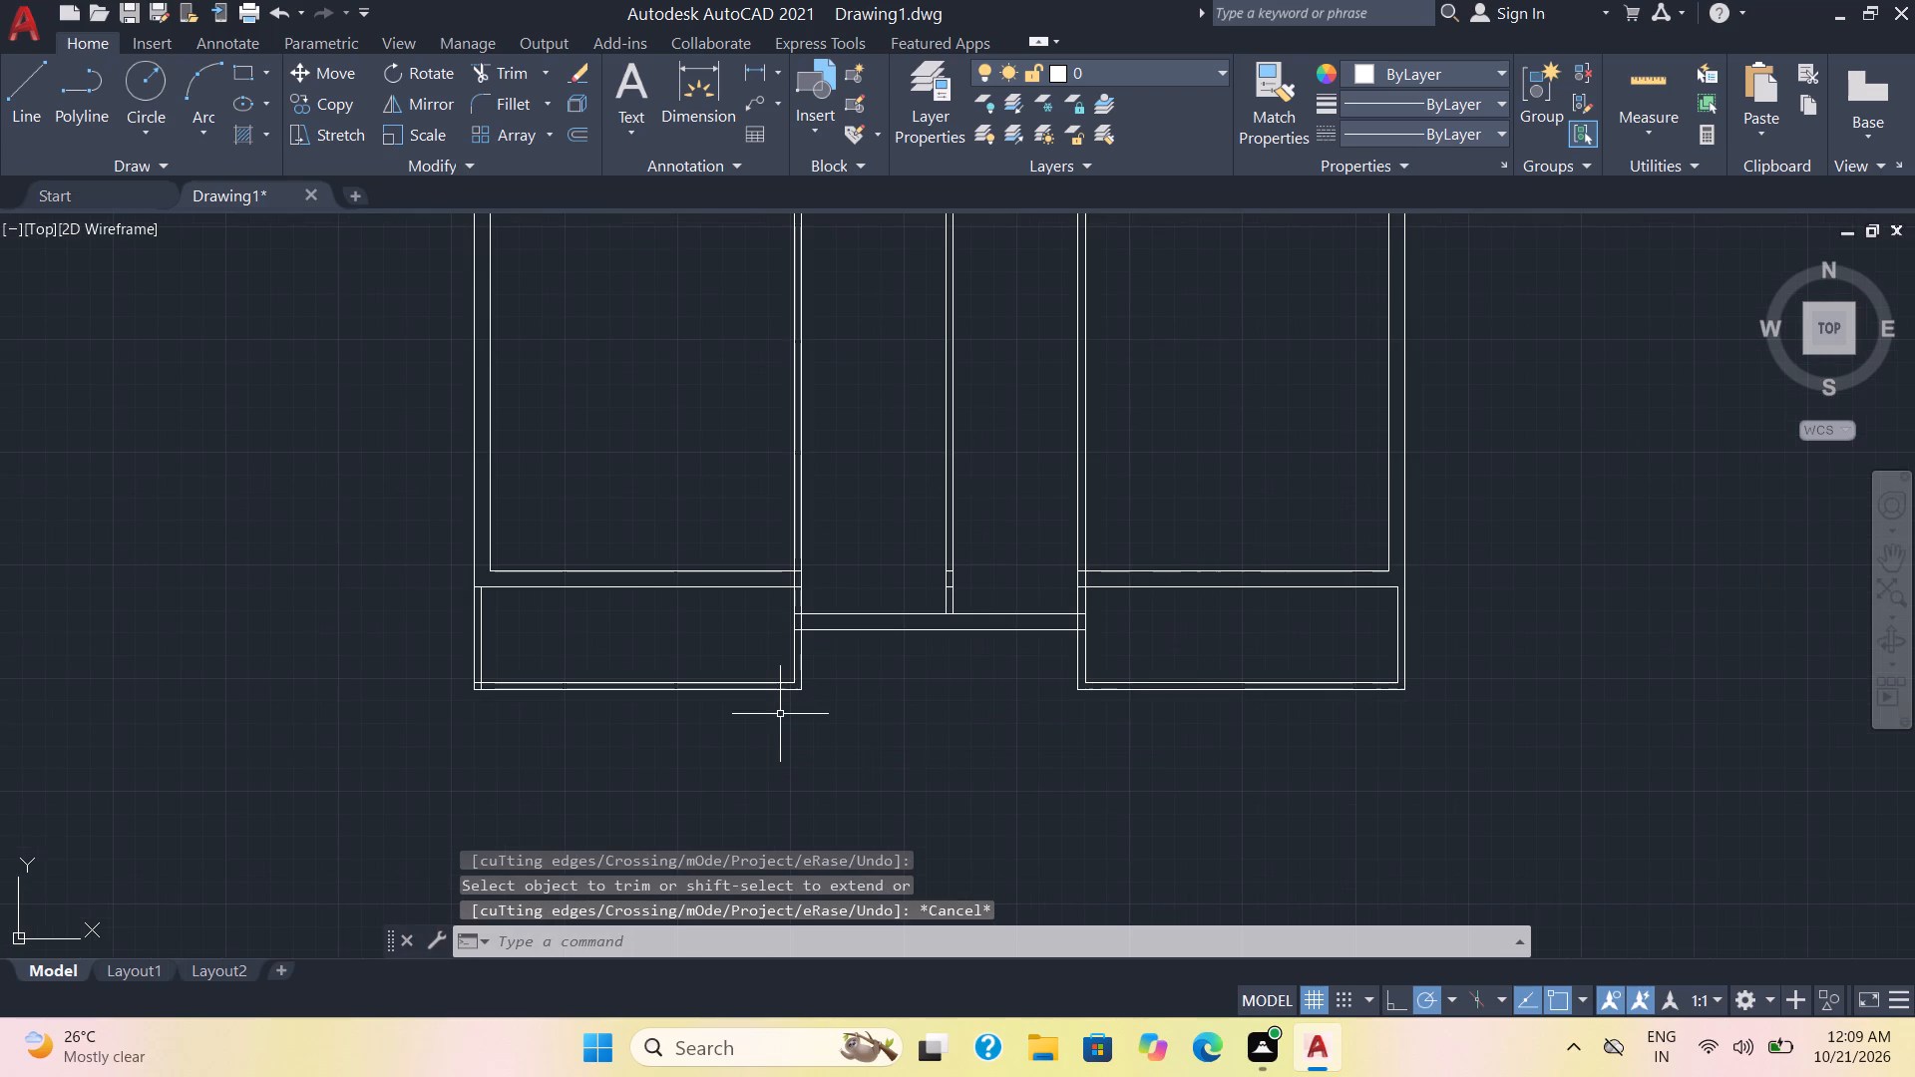
Offset the bottom inner wall lines of the lower left and lower right rooms 12' upward.
key("o")
key("Return")
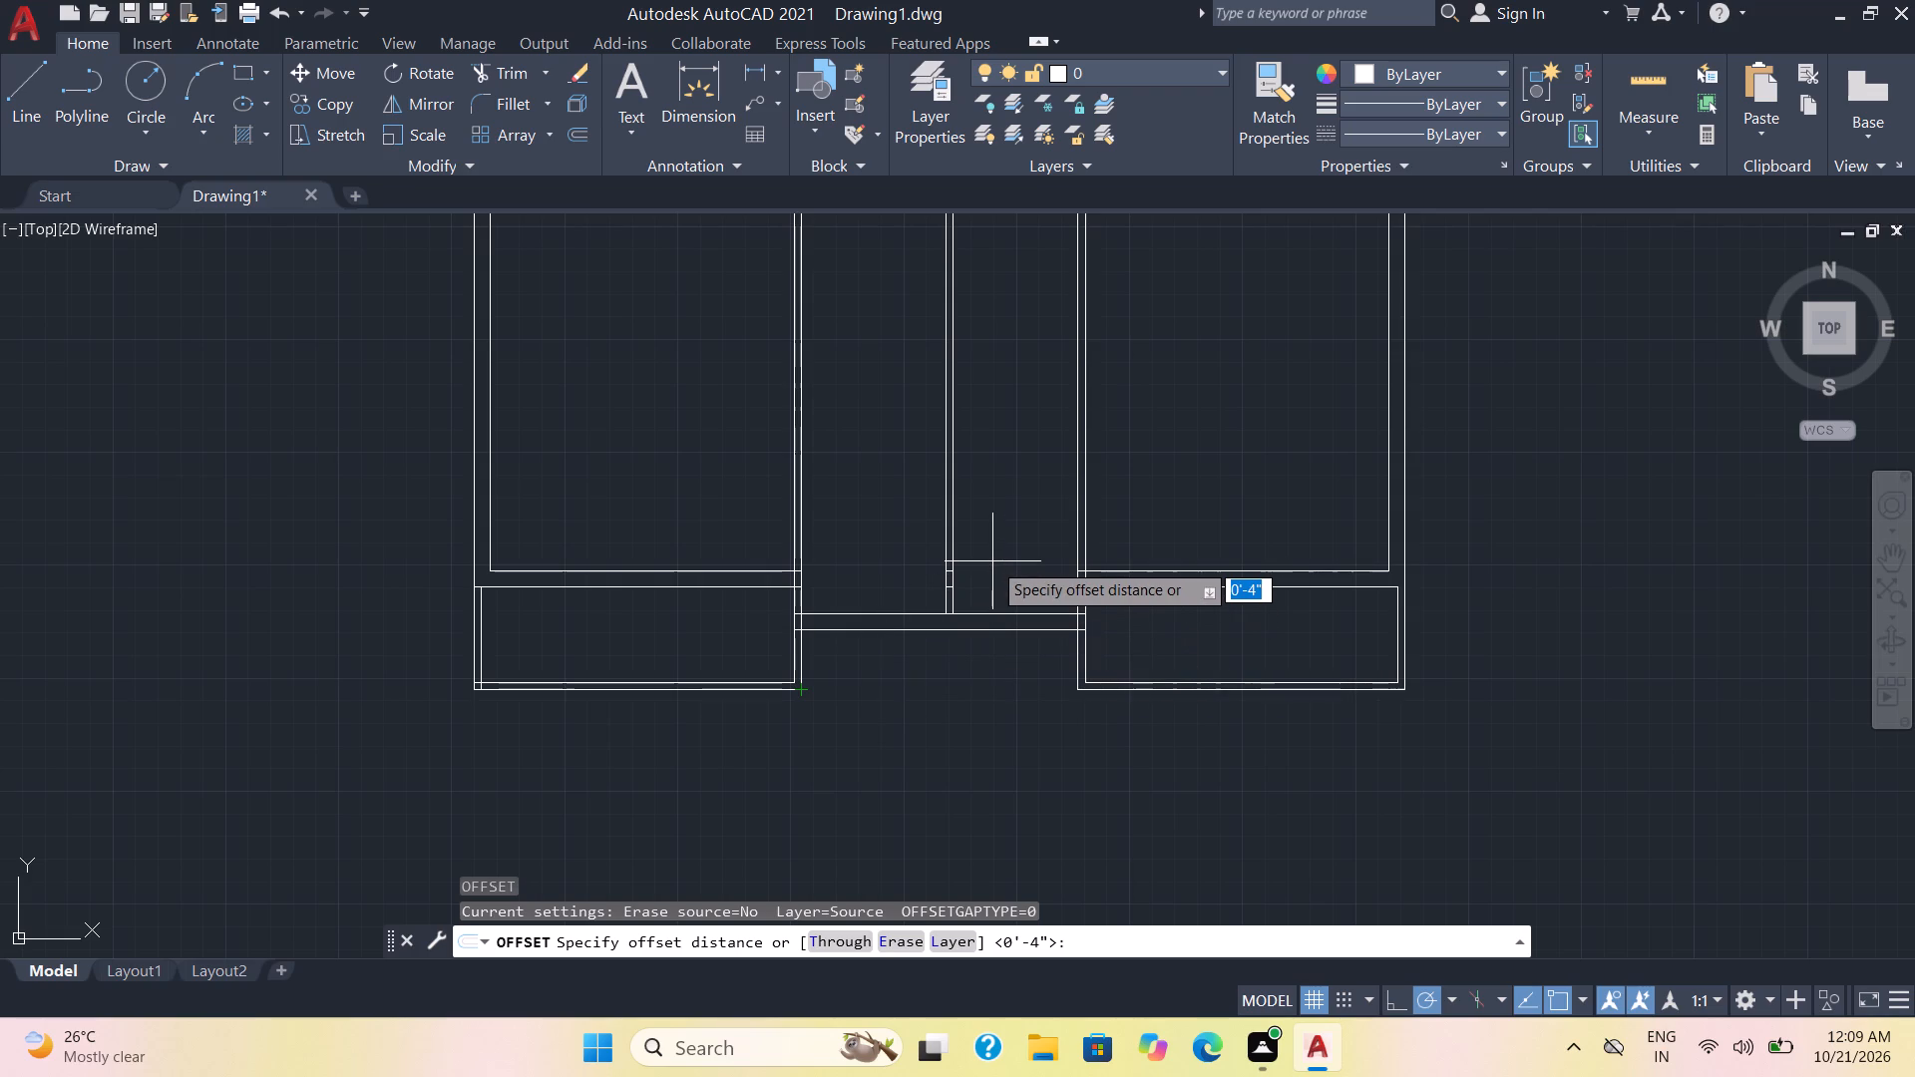
scroll(992, 561, "down", 1)
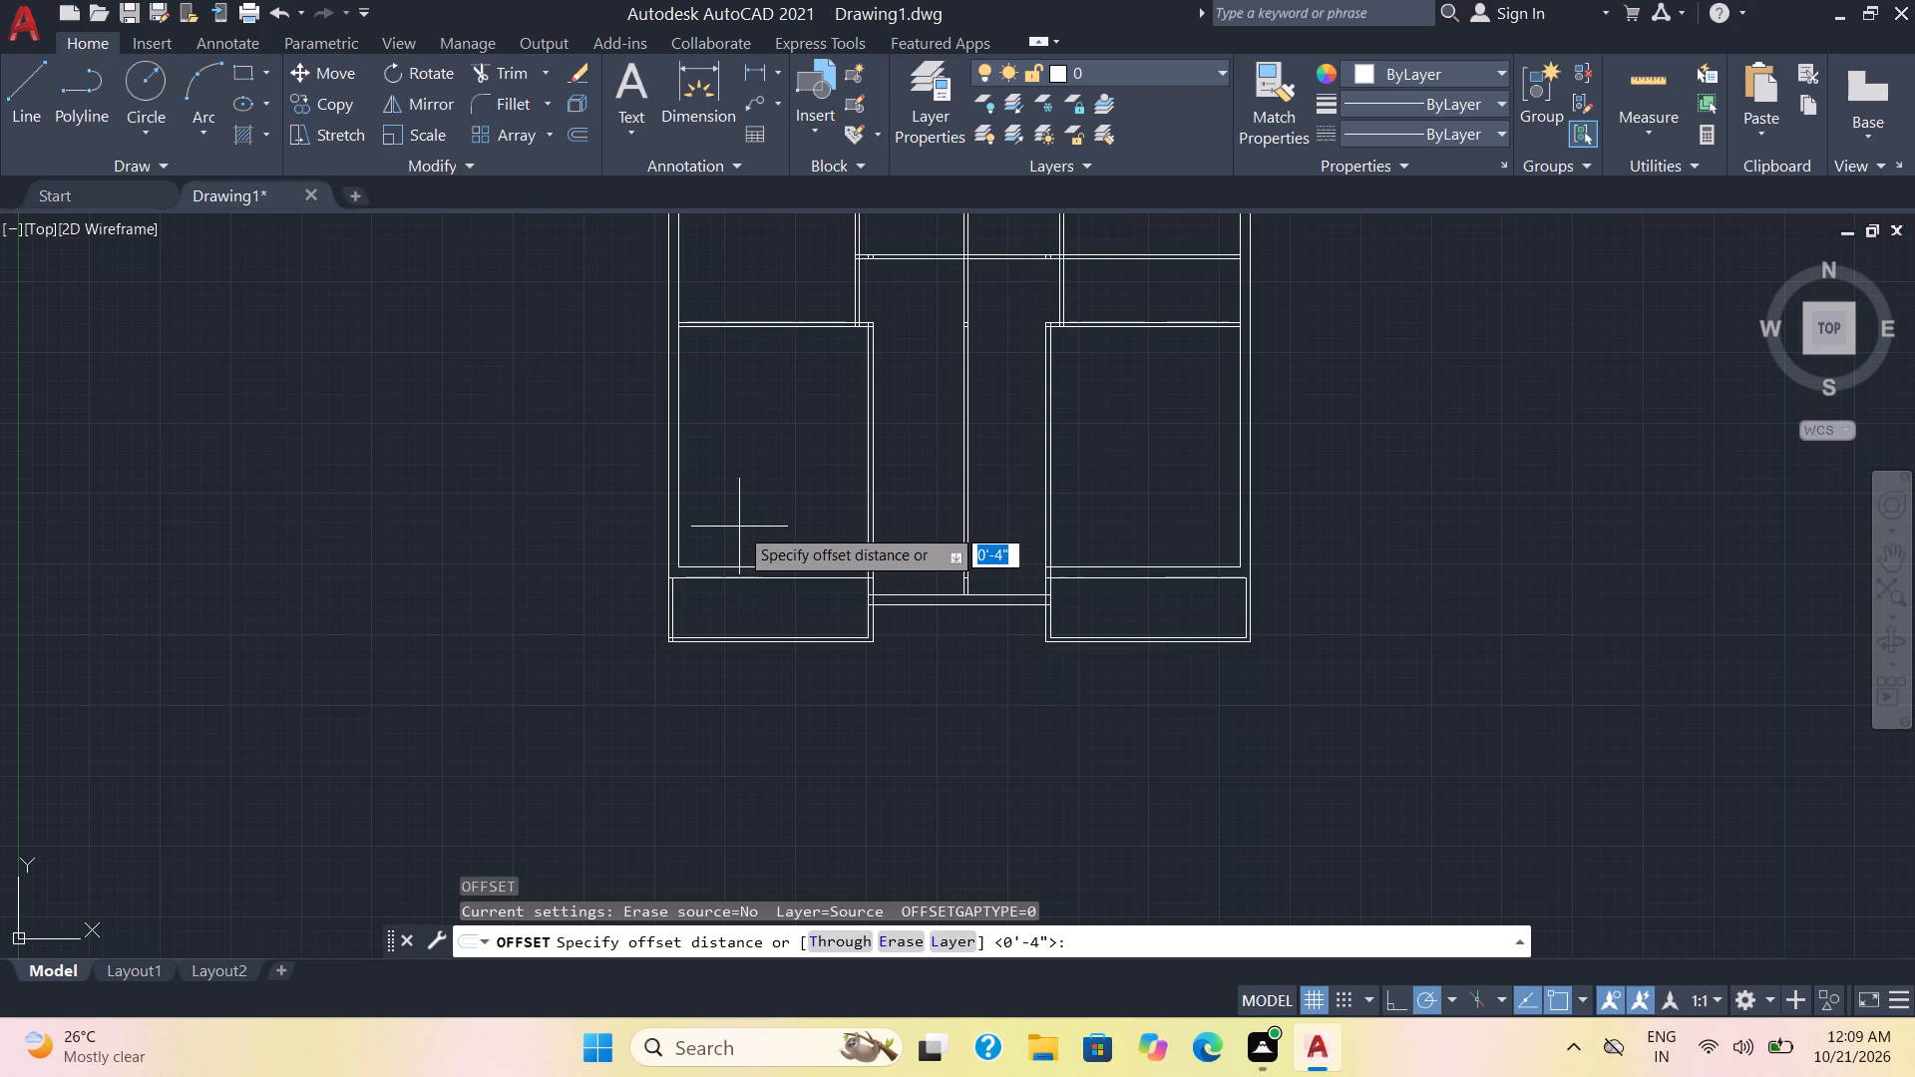
key("1")
type("2'")
key("Return")
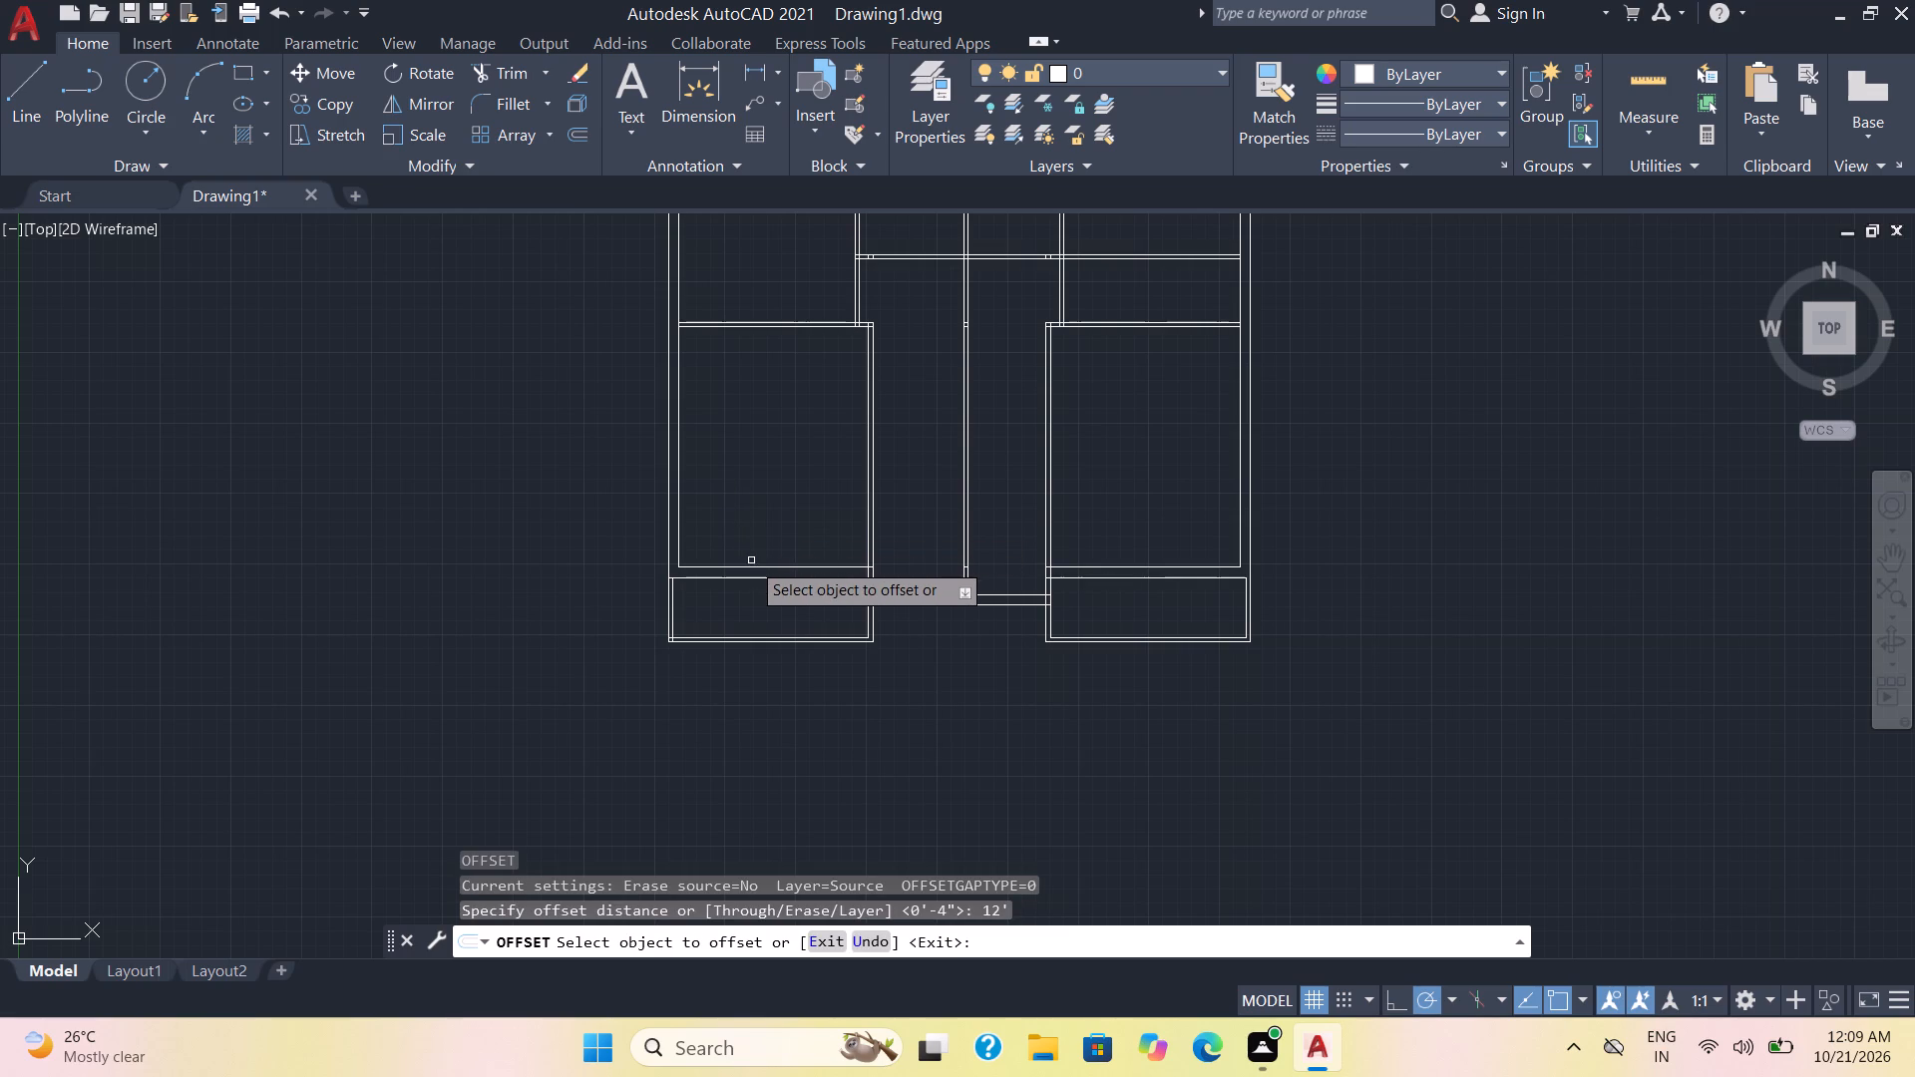
left_click(754, 565)
left_click(777, 474)
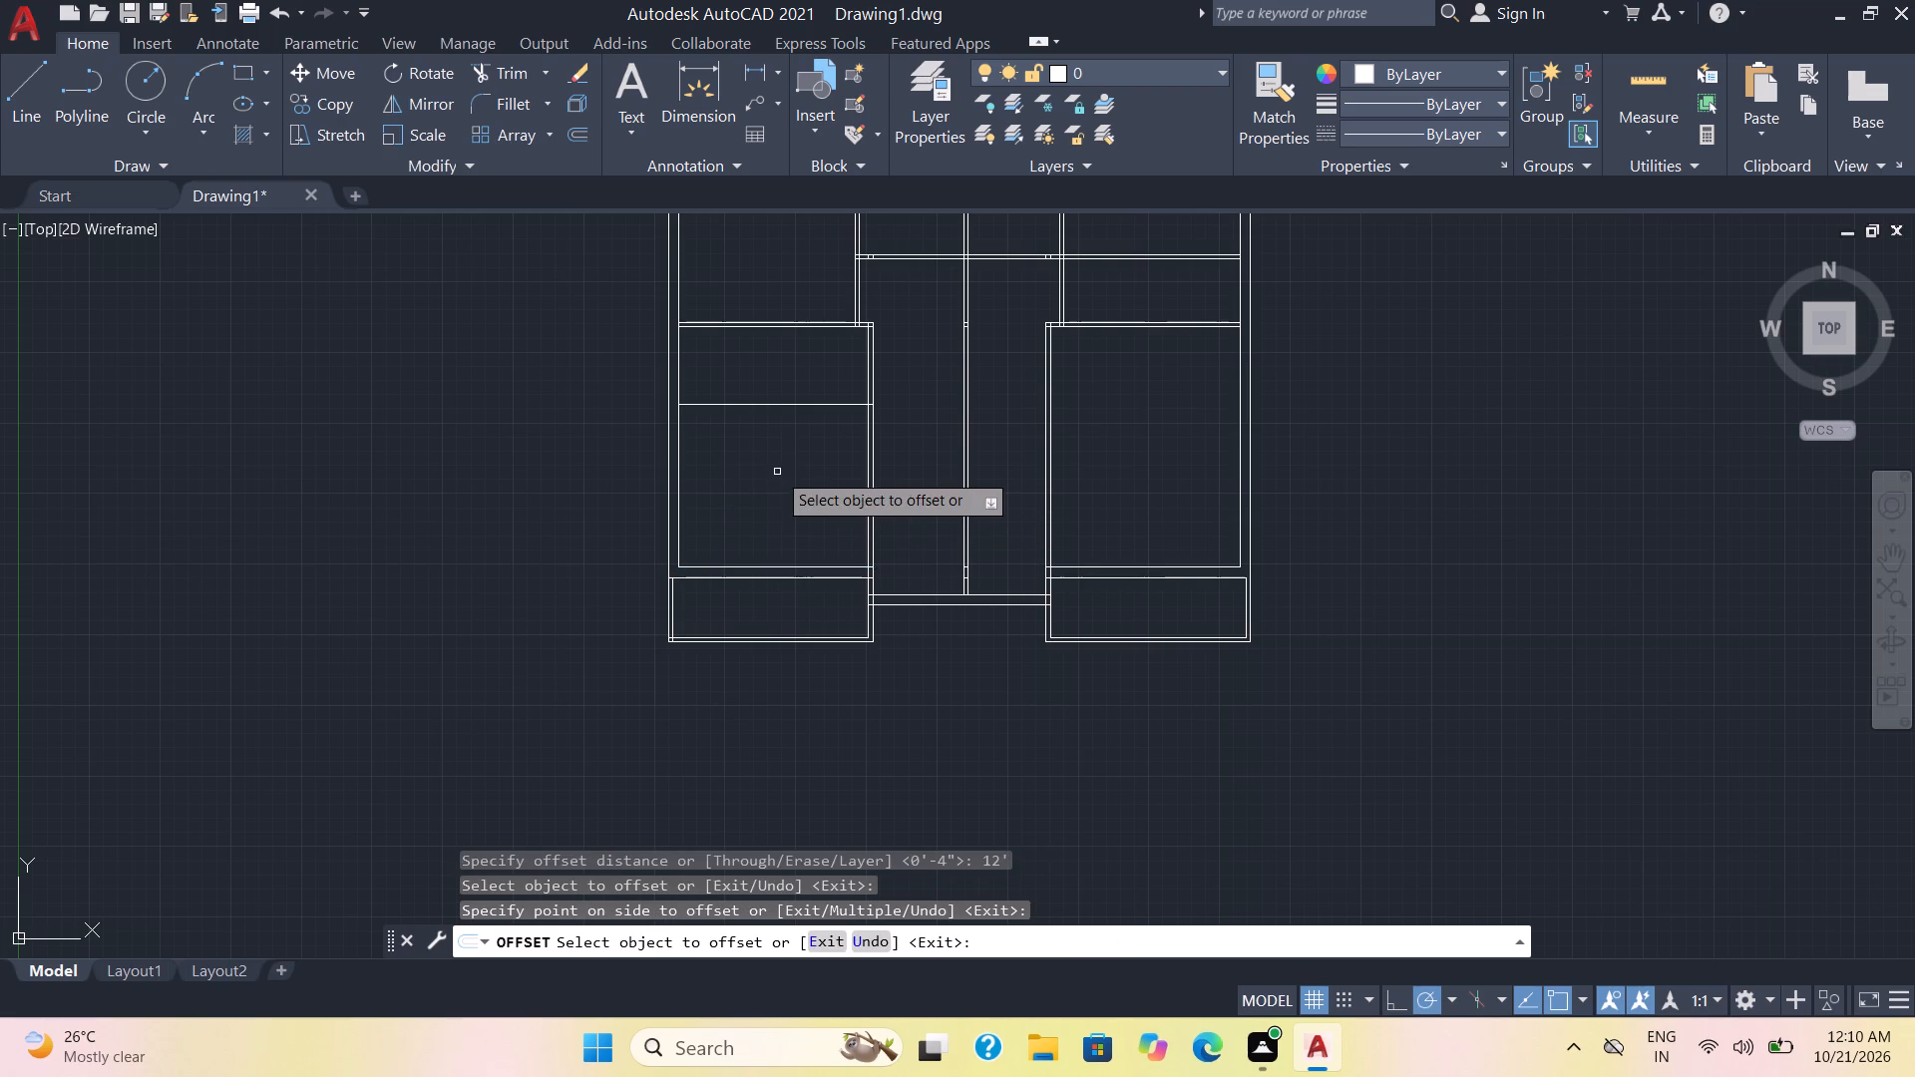
left_click(1137, 566)
left_click(1125, 476)
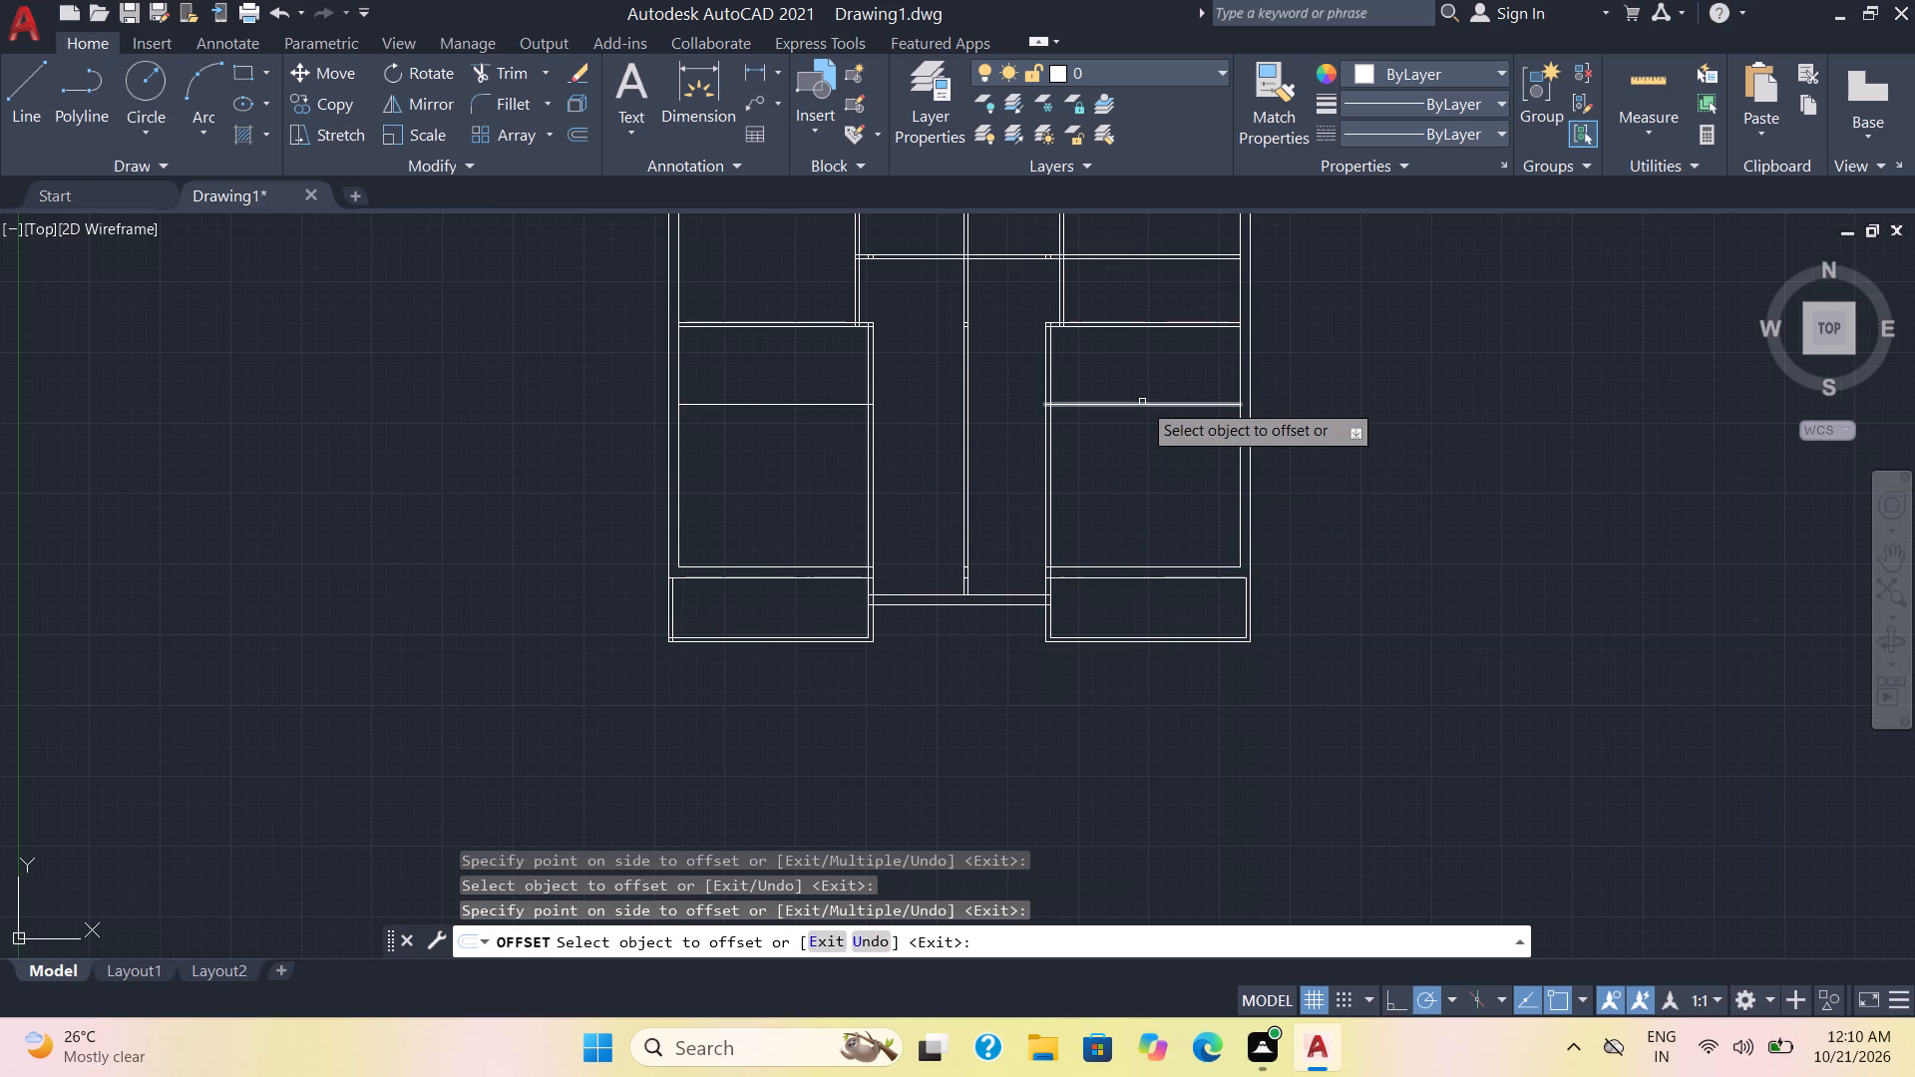
Offset the two new horizontal lines in the lower left and lower right rooms 4" downward.
scroll(1141, 404, "down", 1)
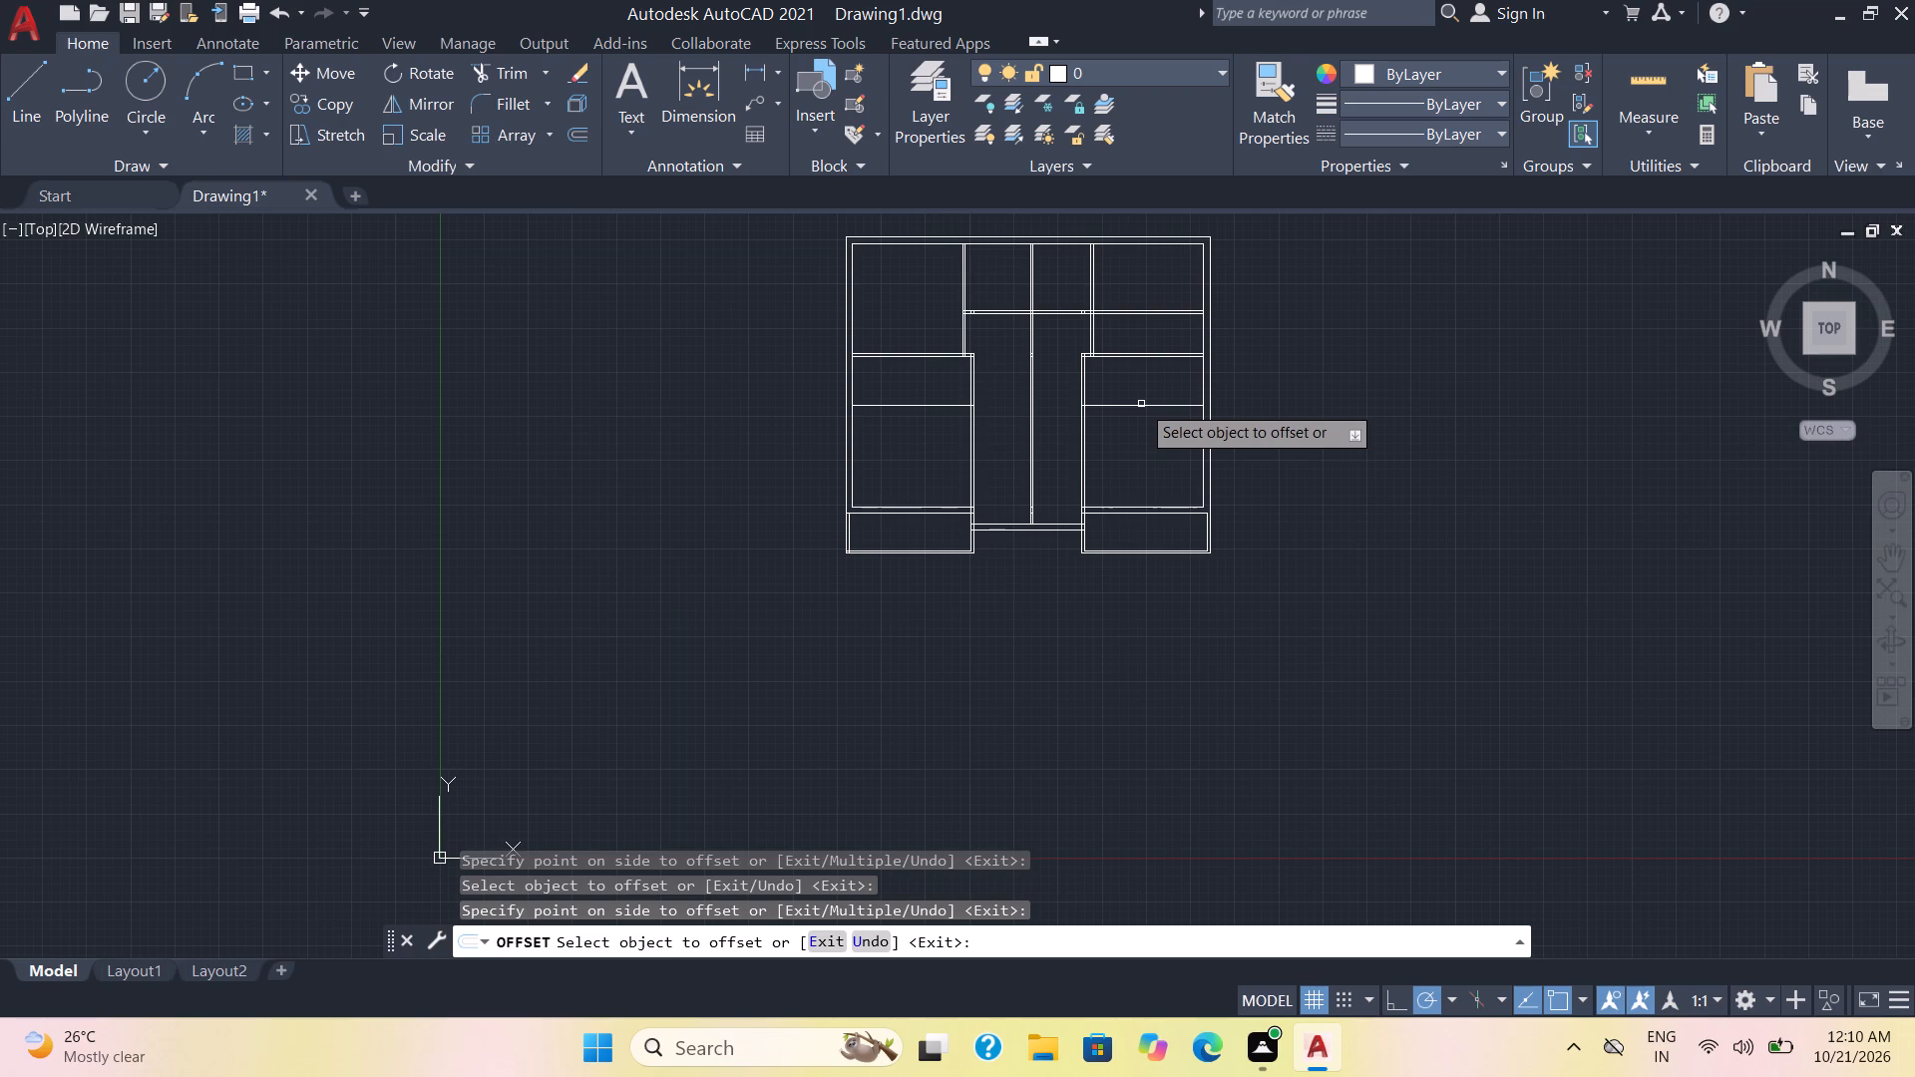
left_click(1141, 404)
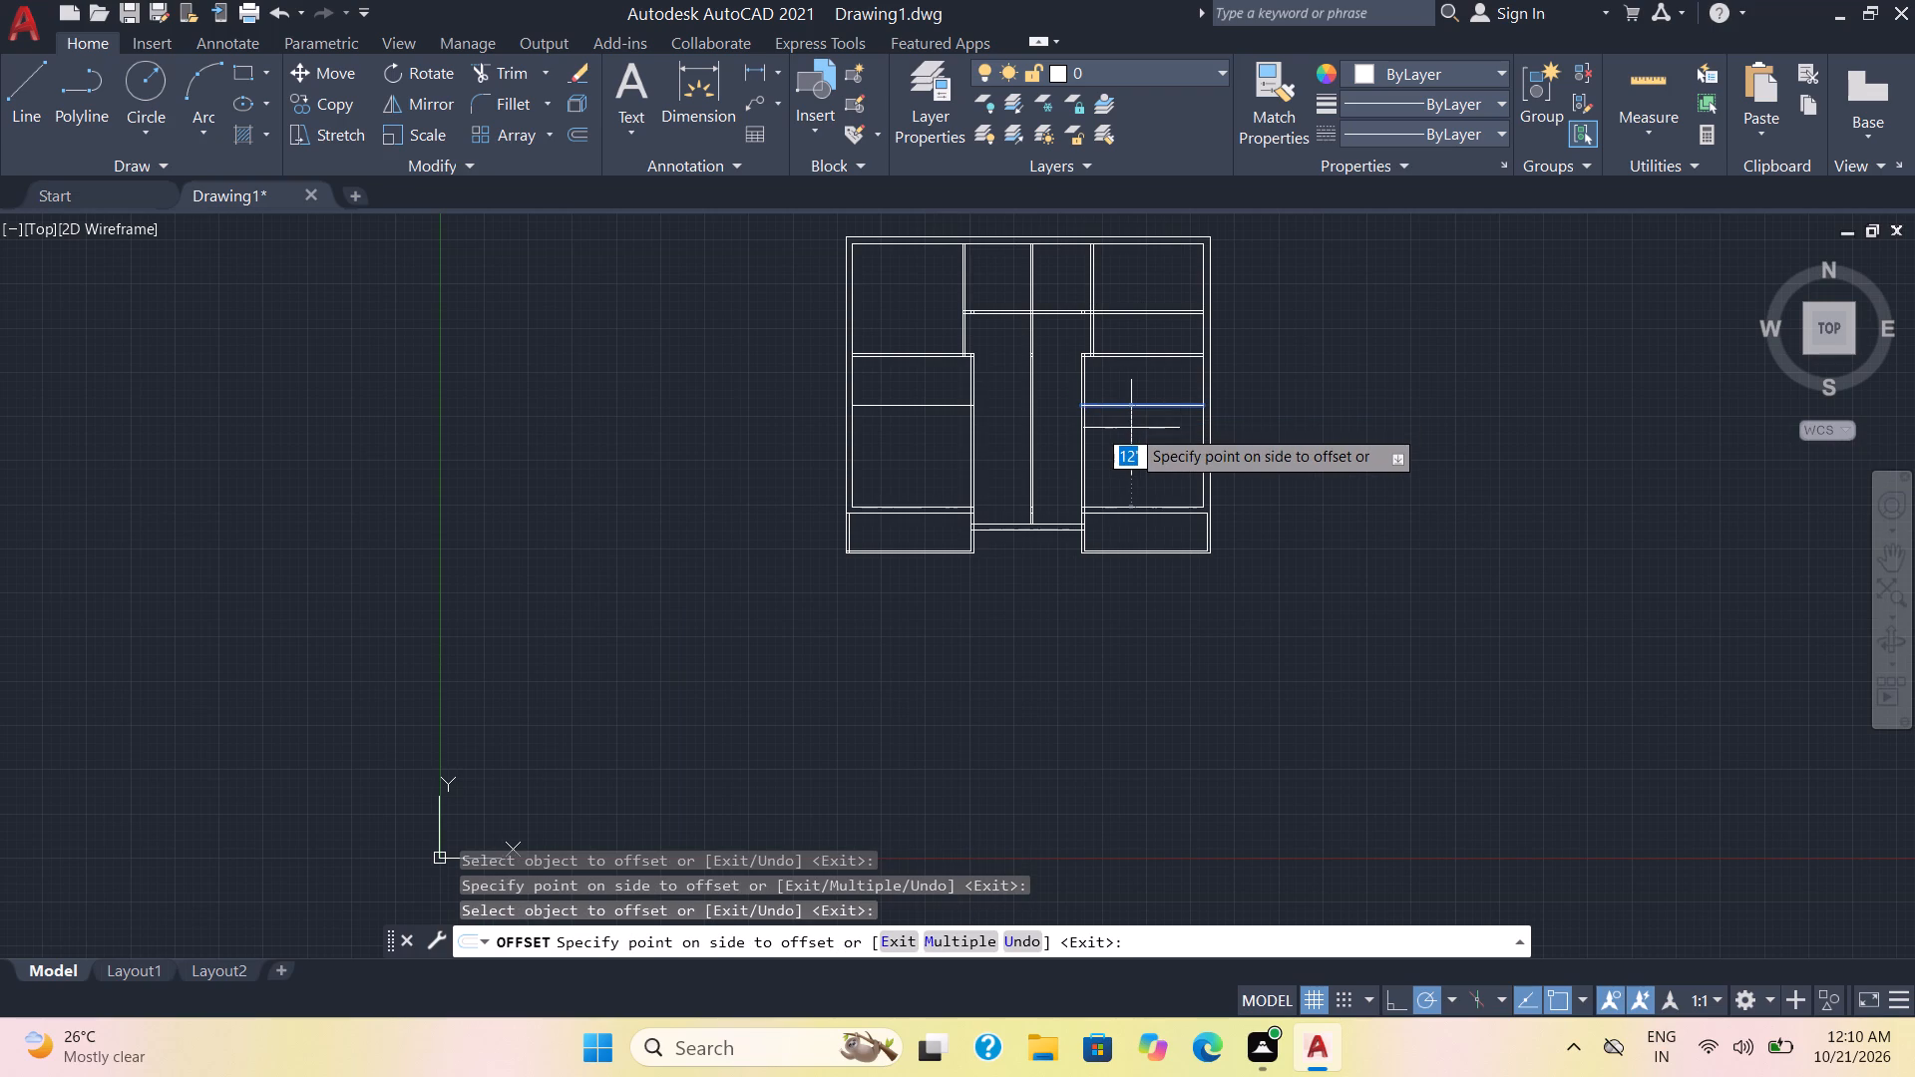
key("4")
key("Return")
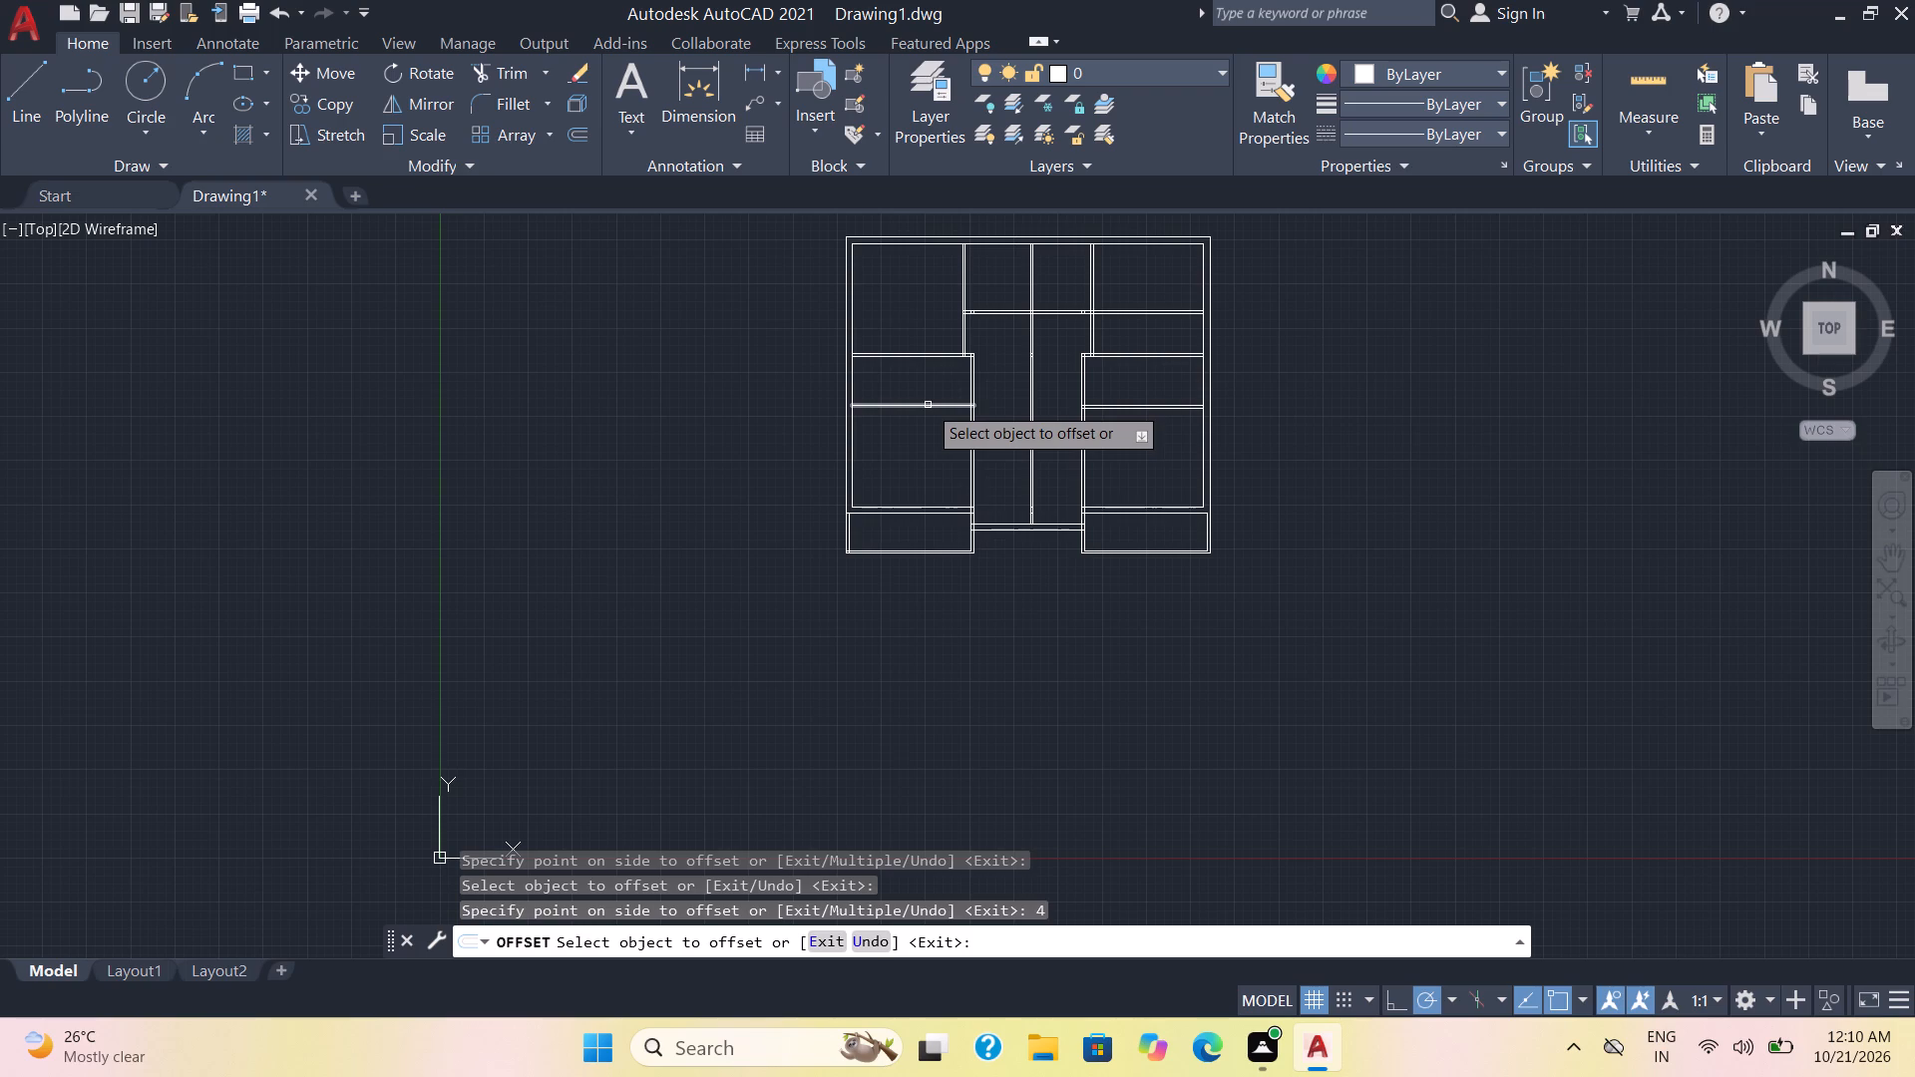
left_click(928, 405)
key("4")
key("Return")
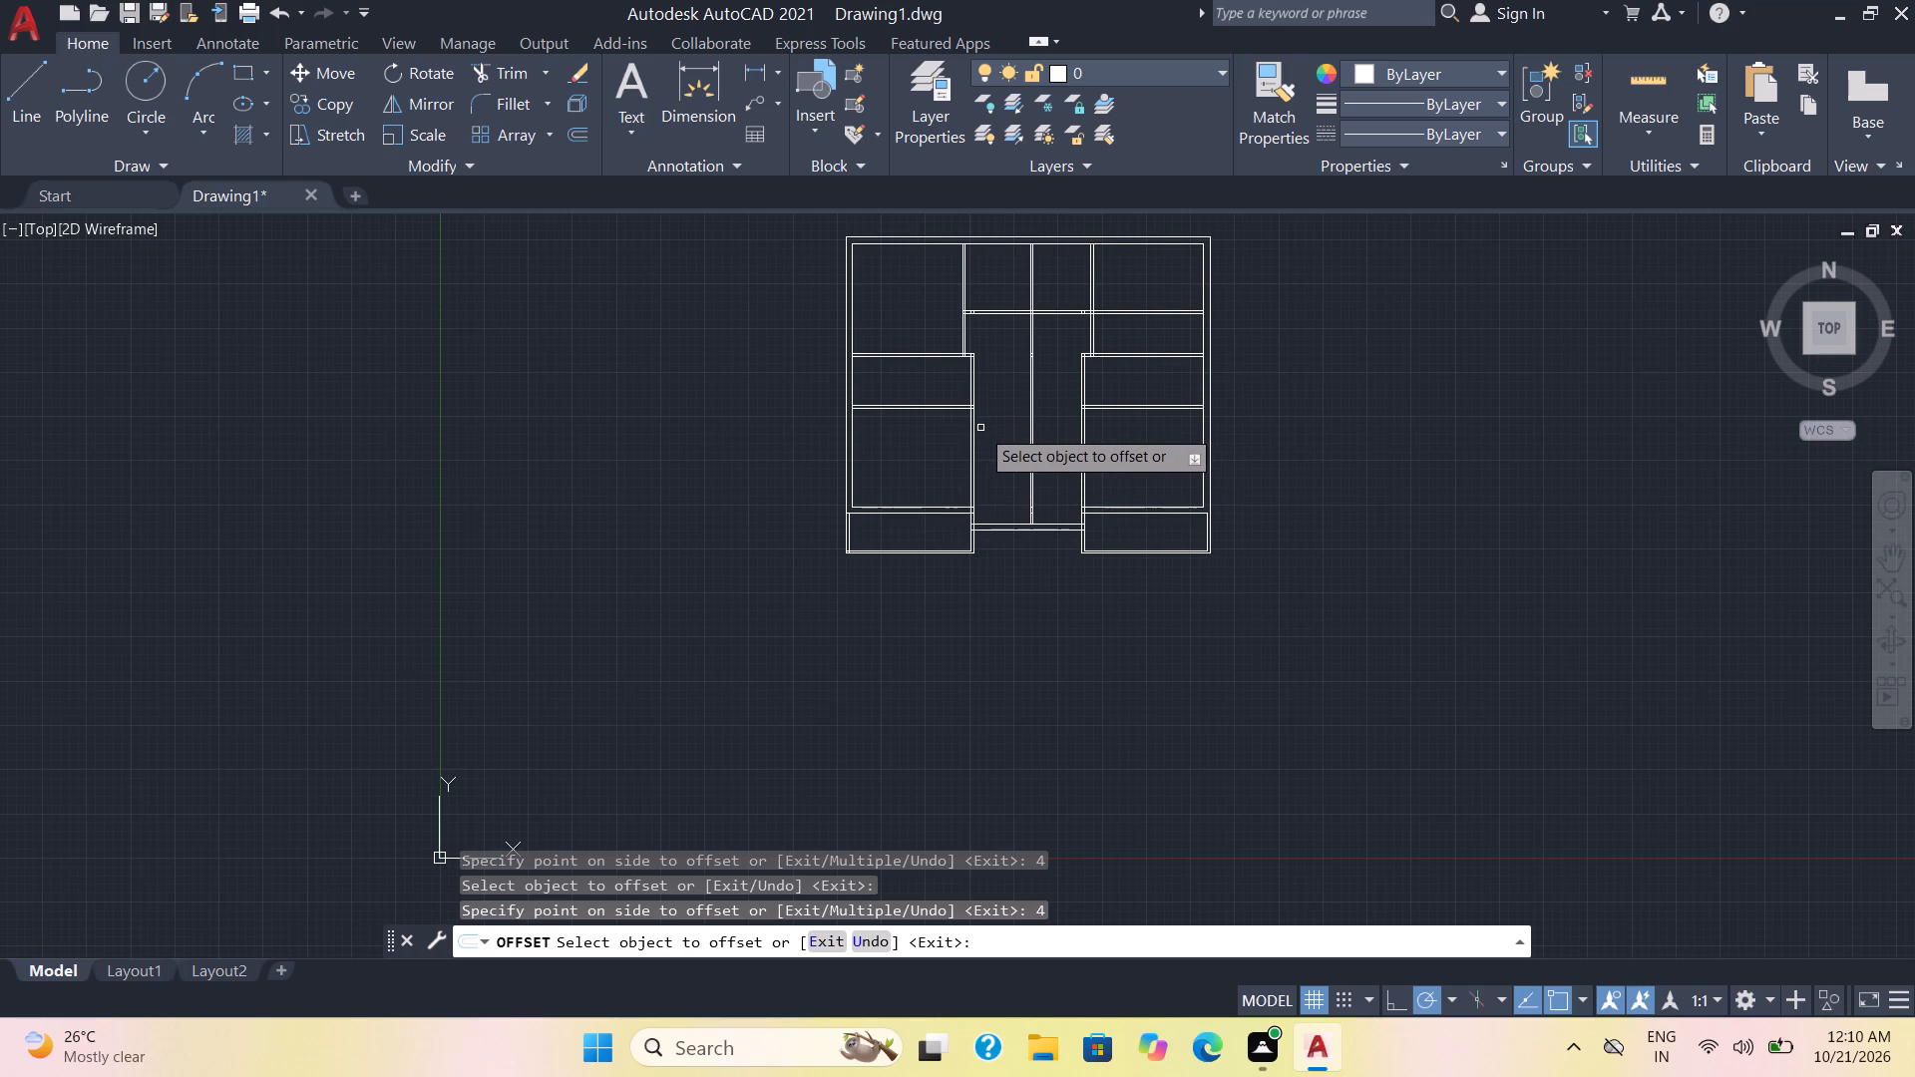
key("Escape")
Extend the new 4" partition lines from both lower rooms across the central bays so they run continuously through the central partition.
type("tr")
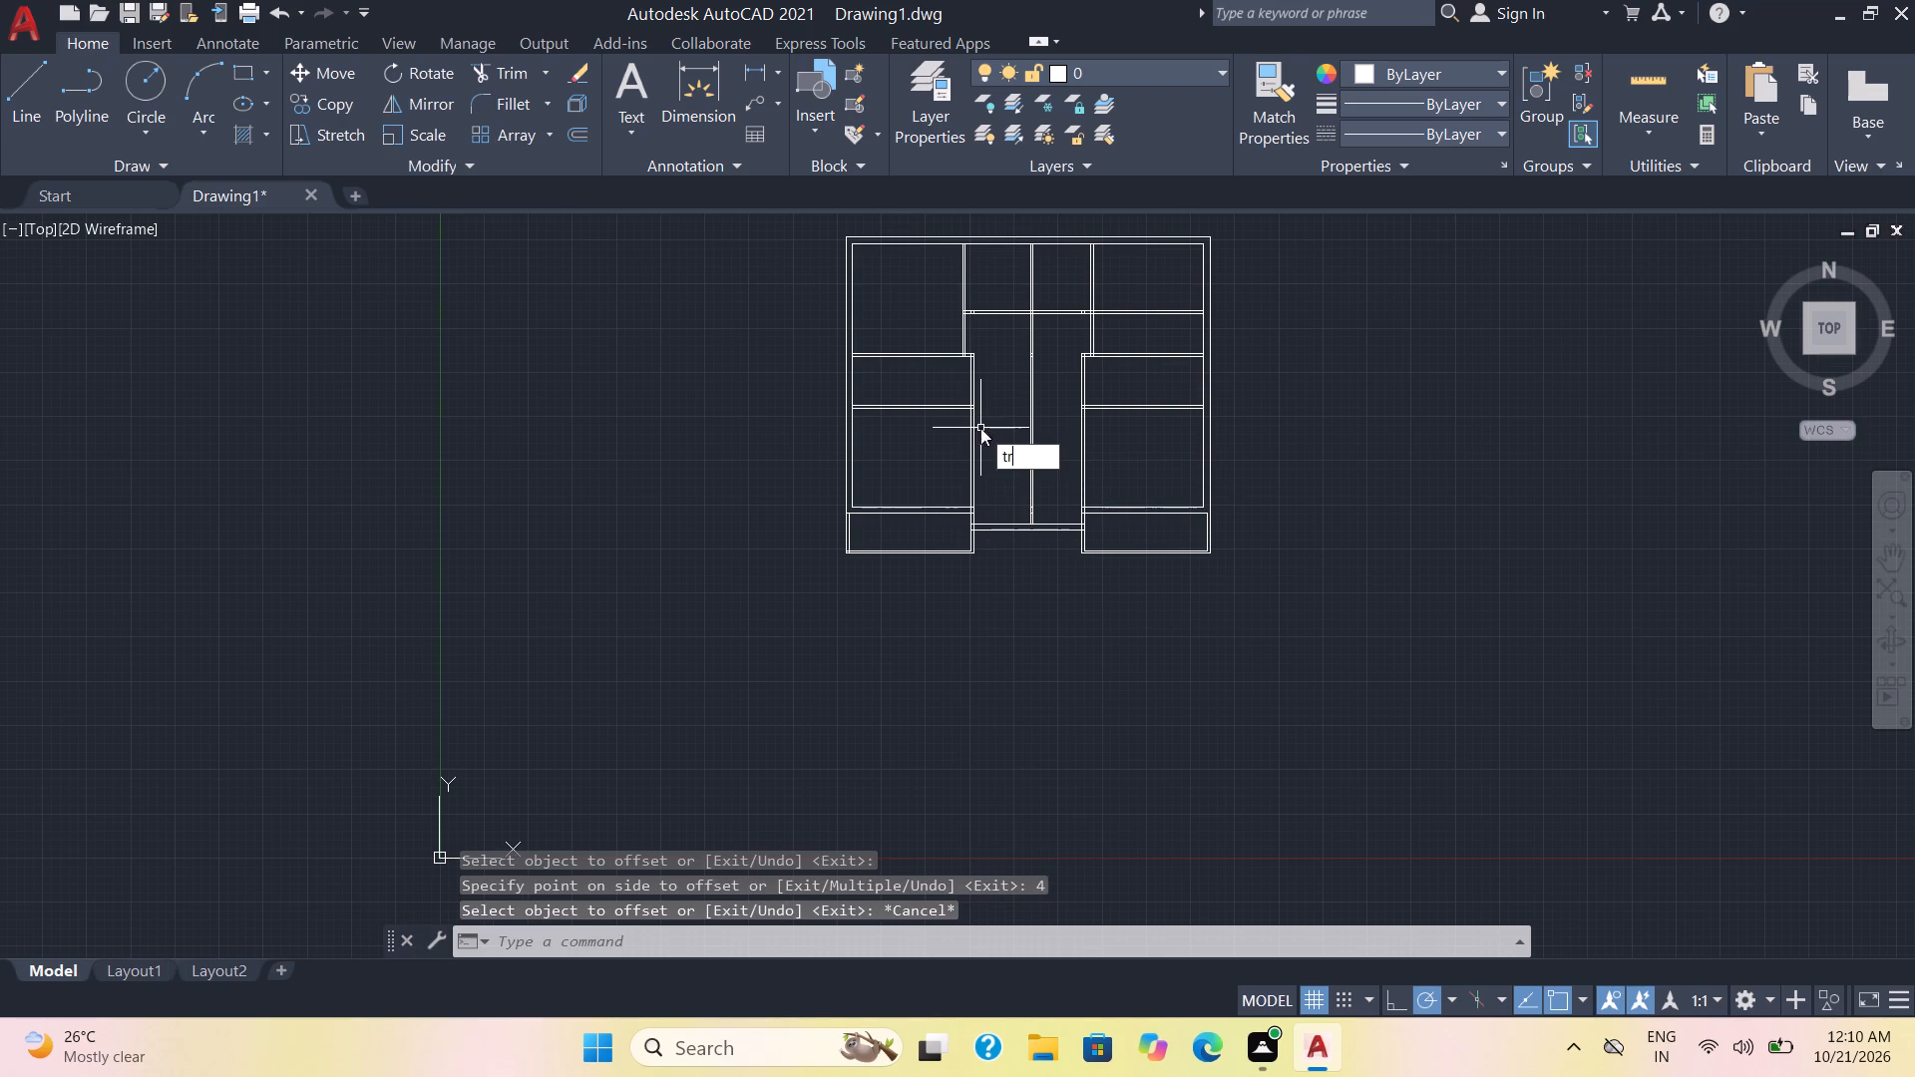
key("Return")
scroll(980, 424, "up", 2, "shift")
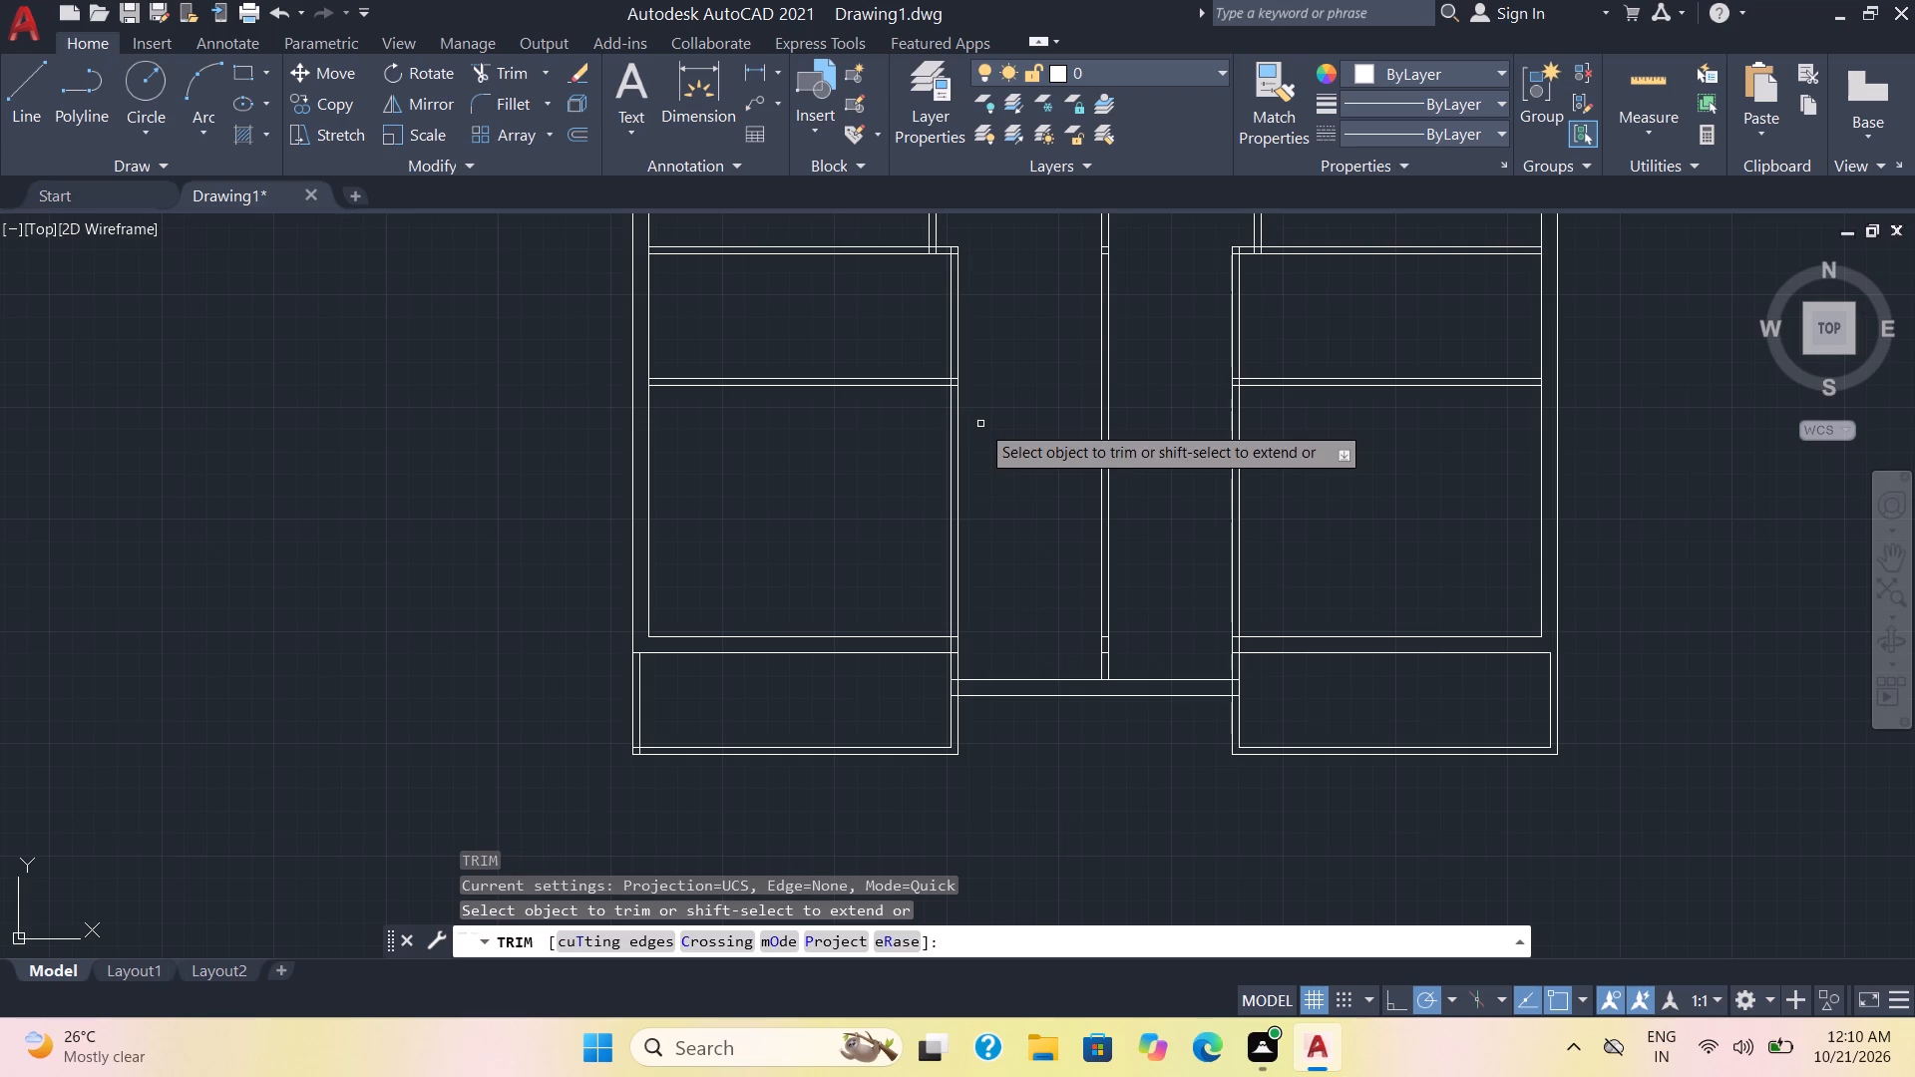
left_click(930, 386, "shift")
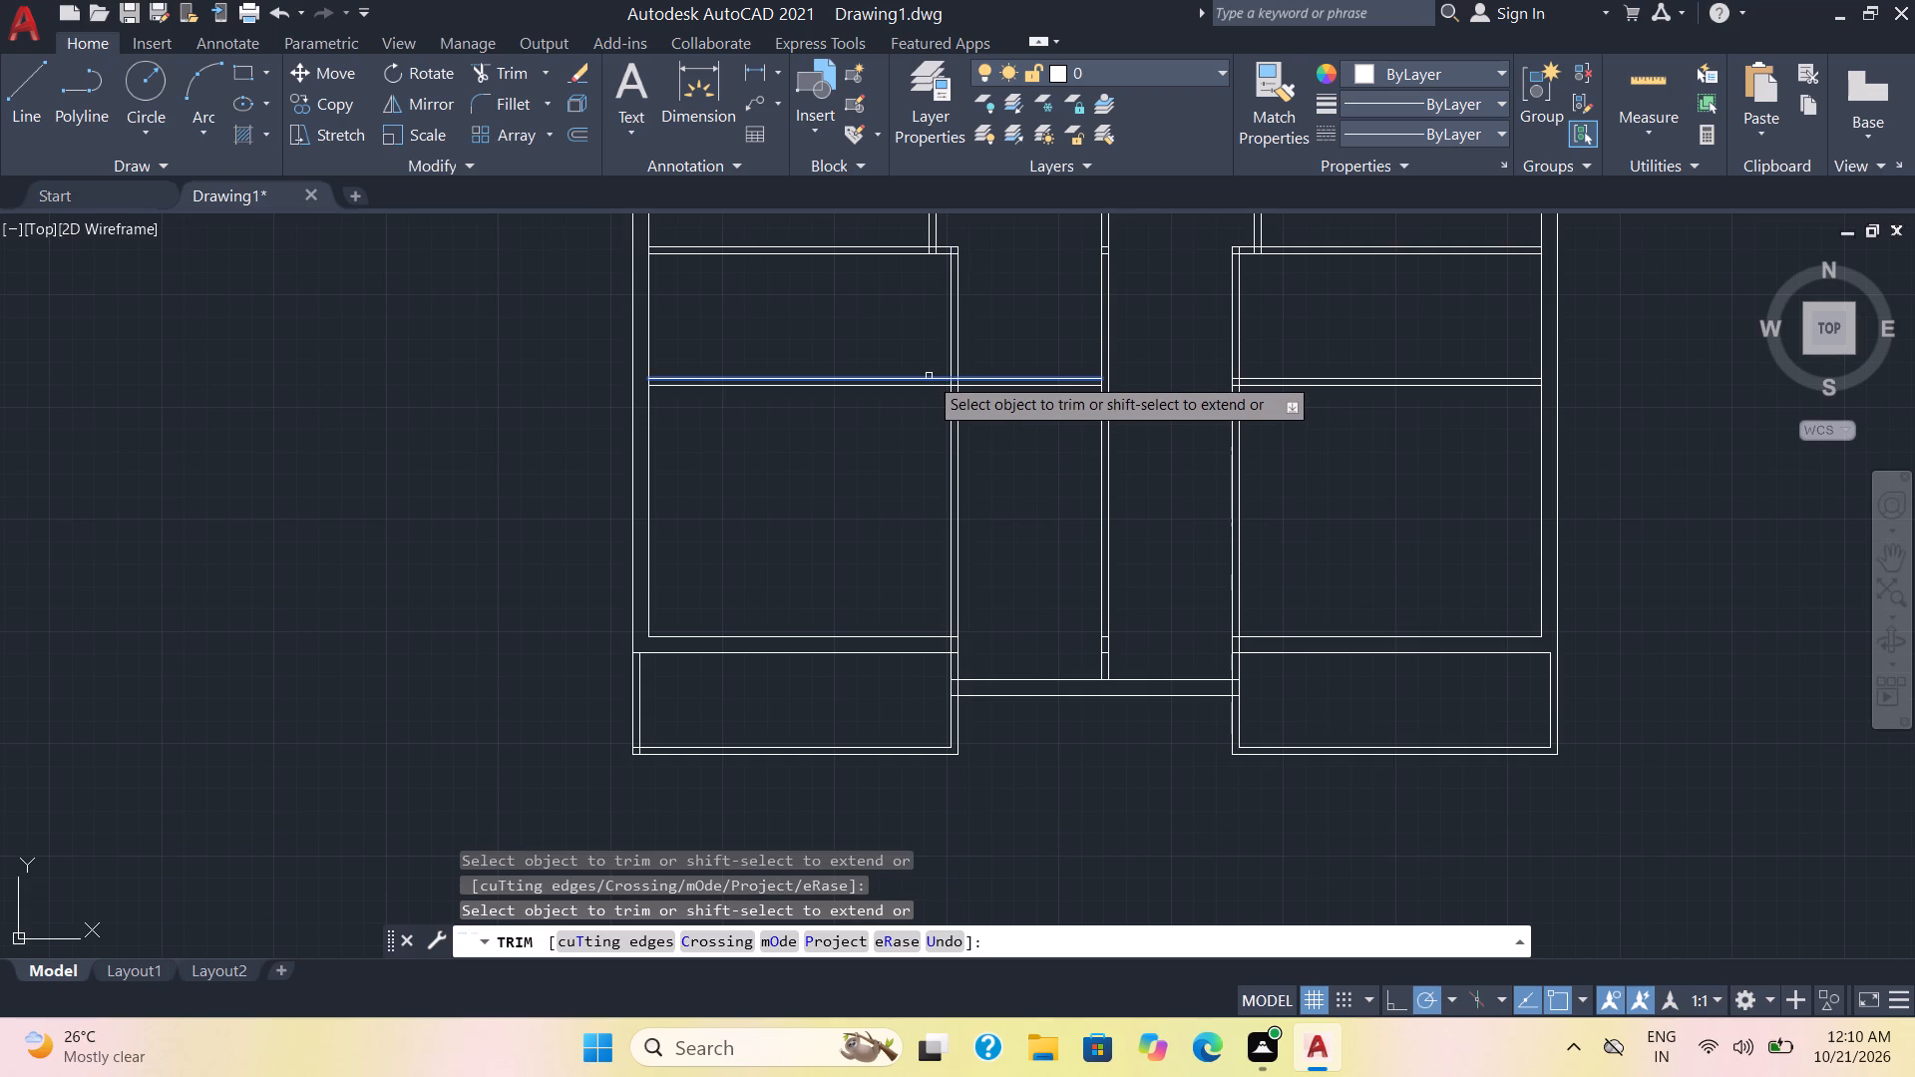
left_click(929, 379, "shift")
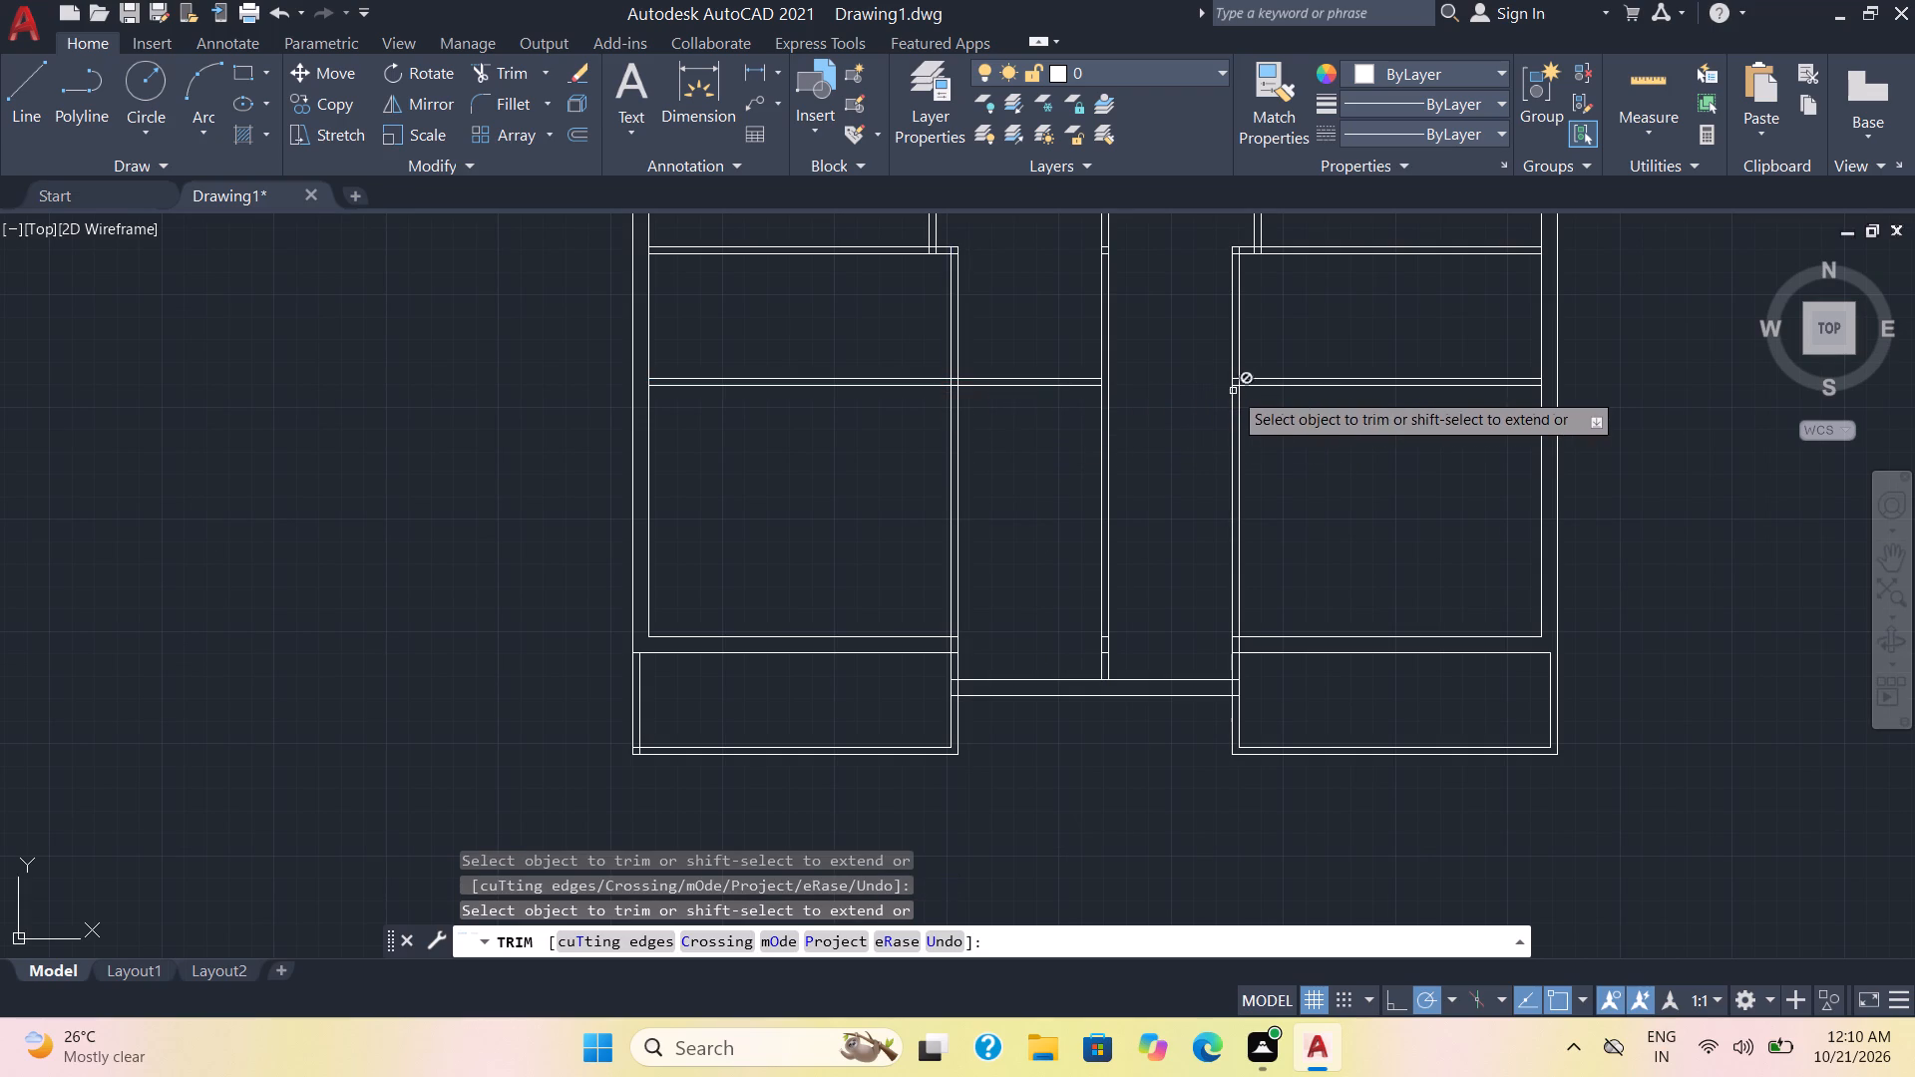
left_click(1256, 387, "shift")
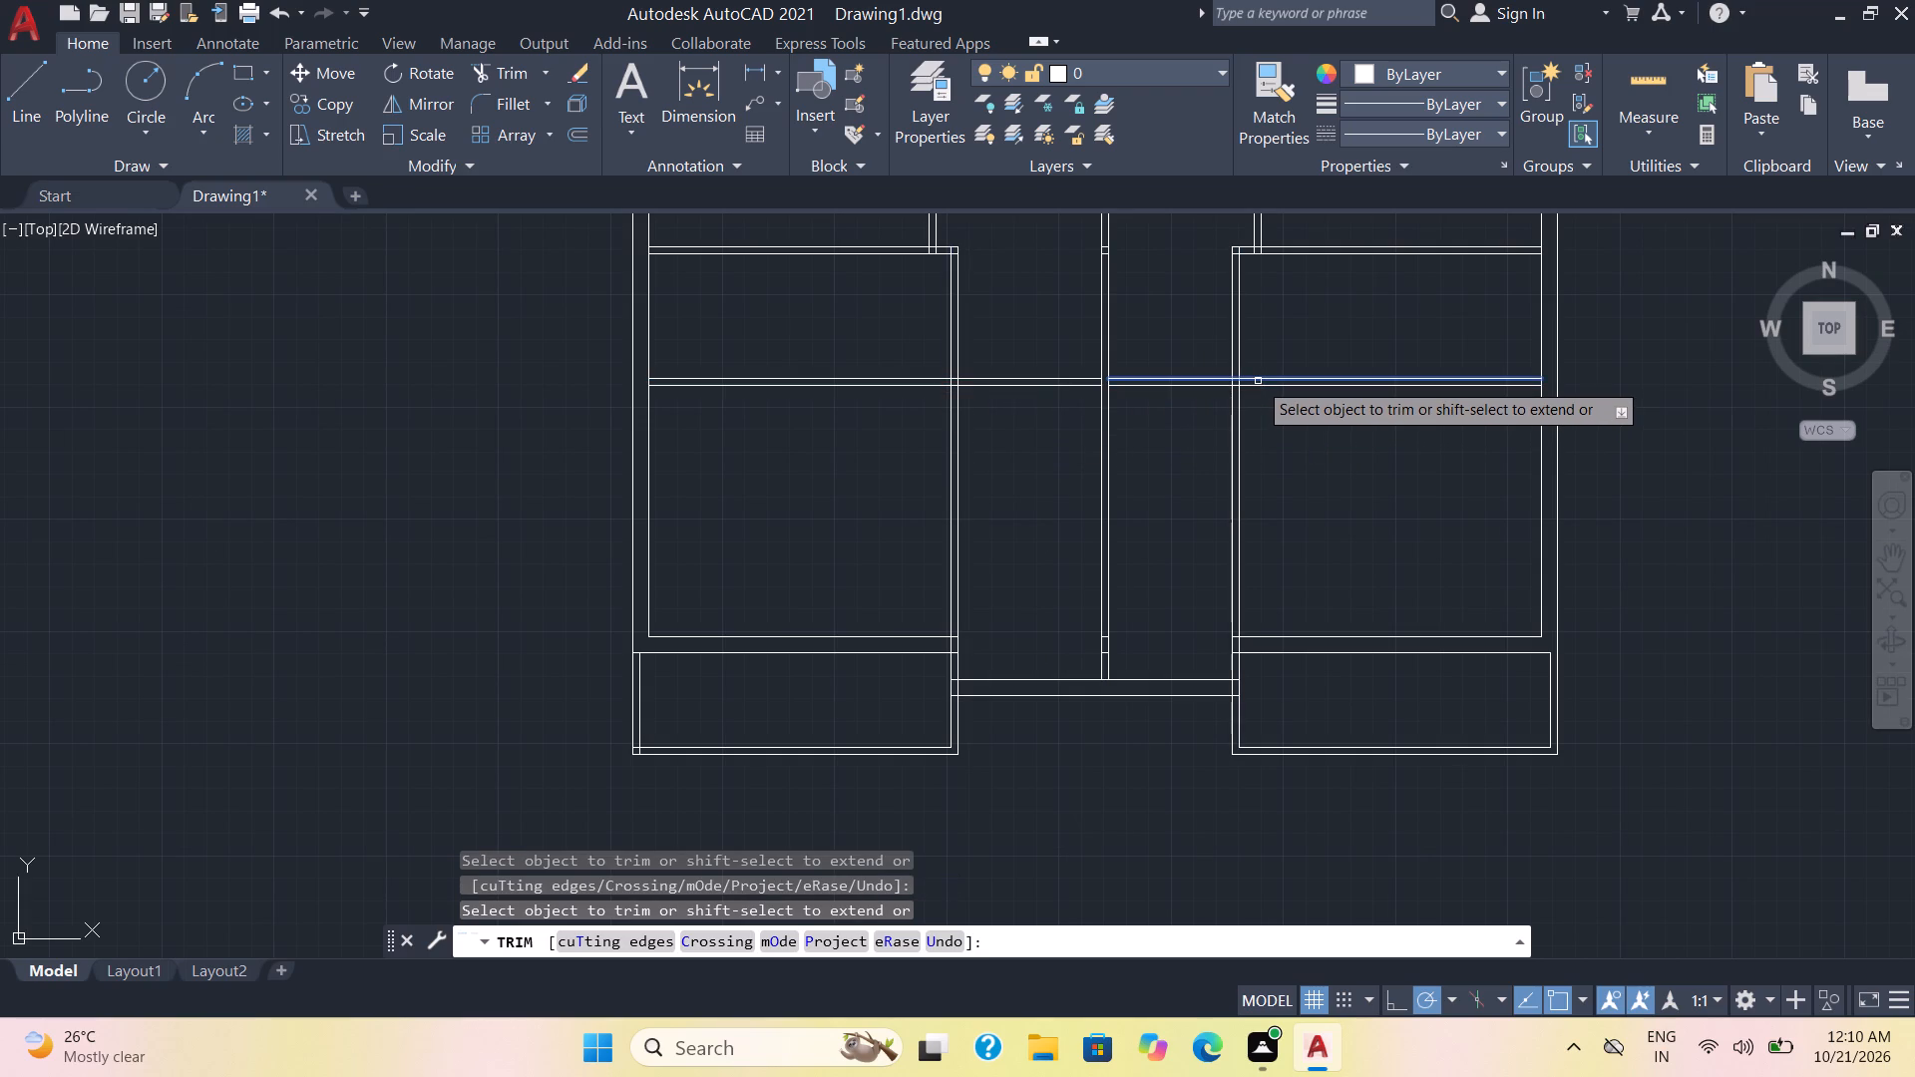
left_click(1258, 381, "shift")
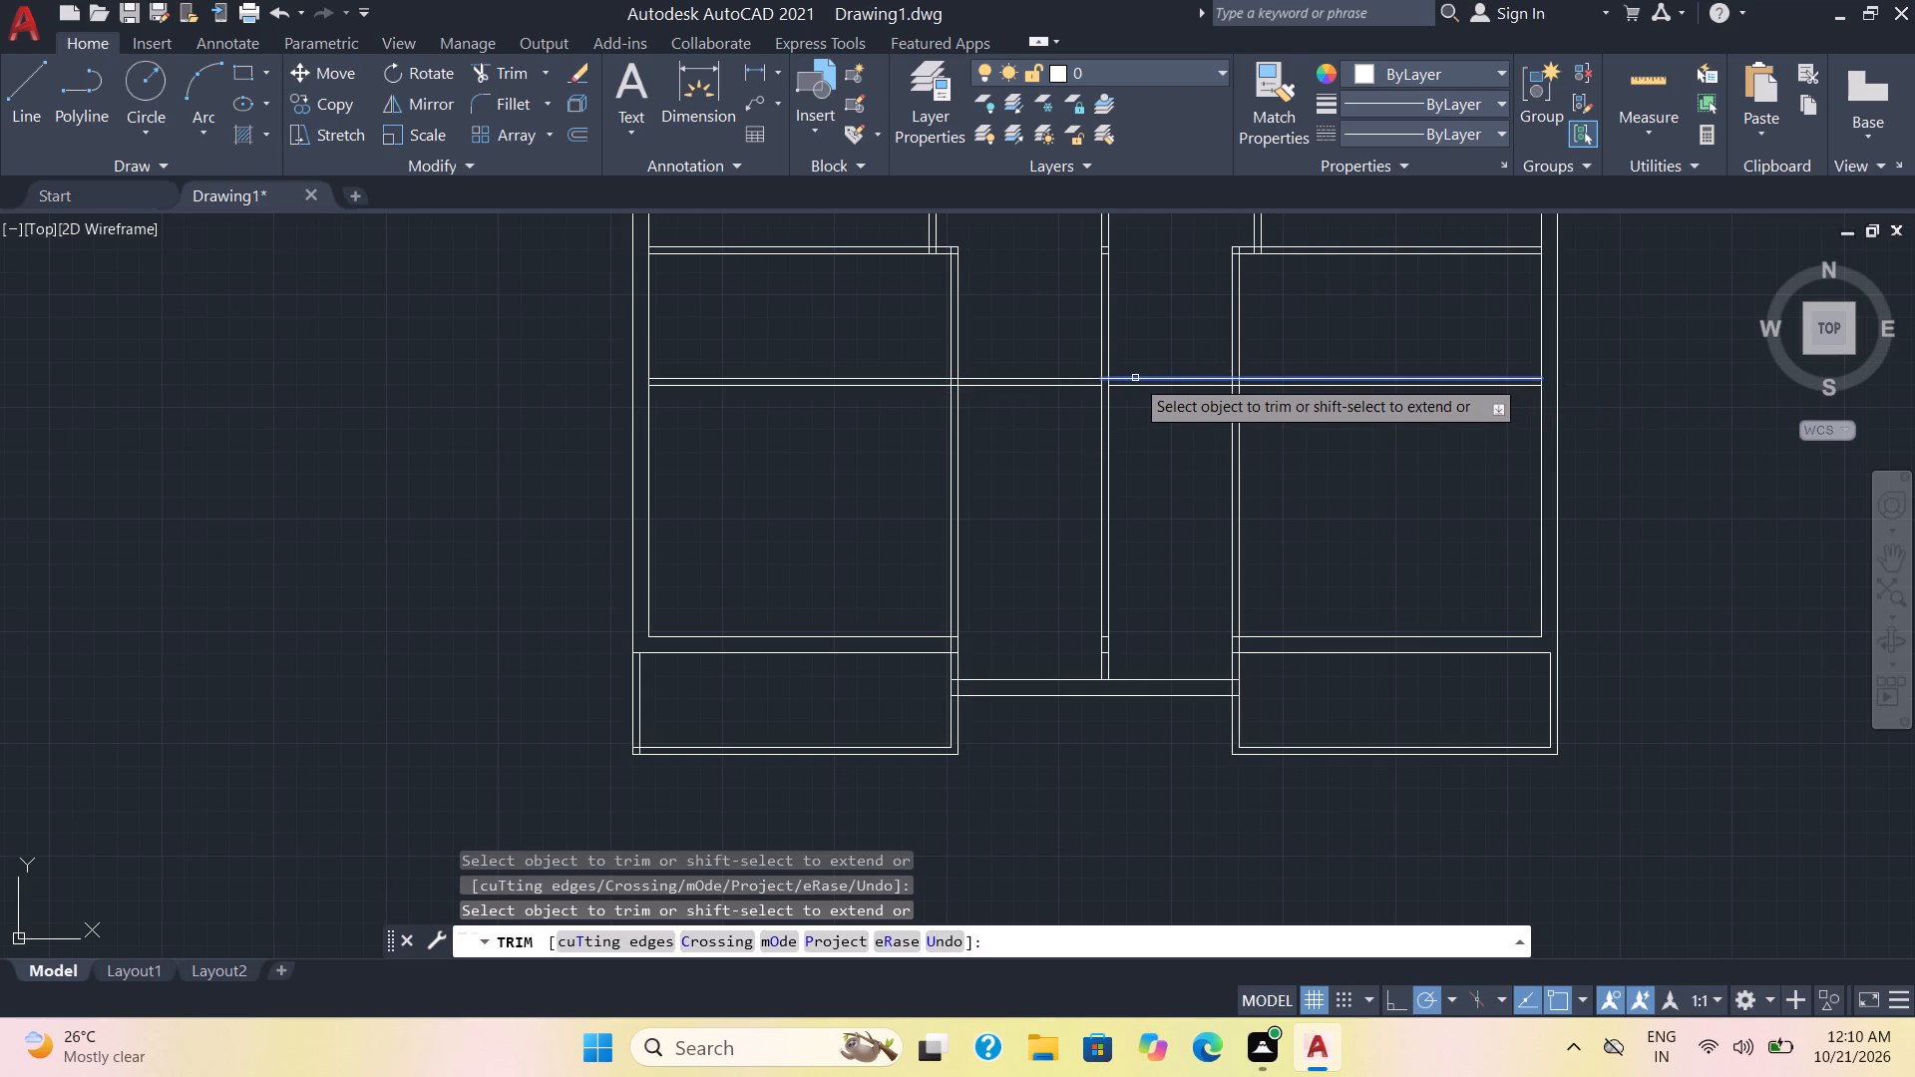
left_click(1135, 378, "shift")
left_click(1129, 386, "shift")
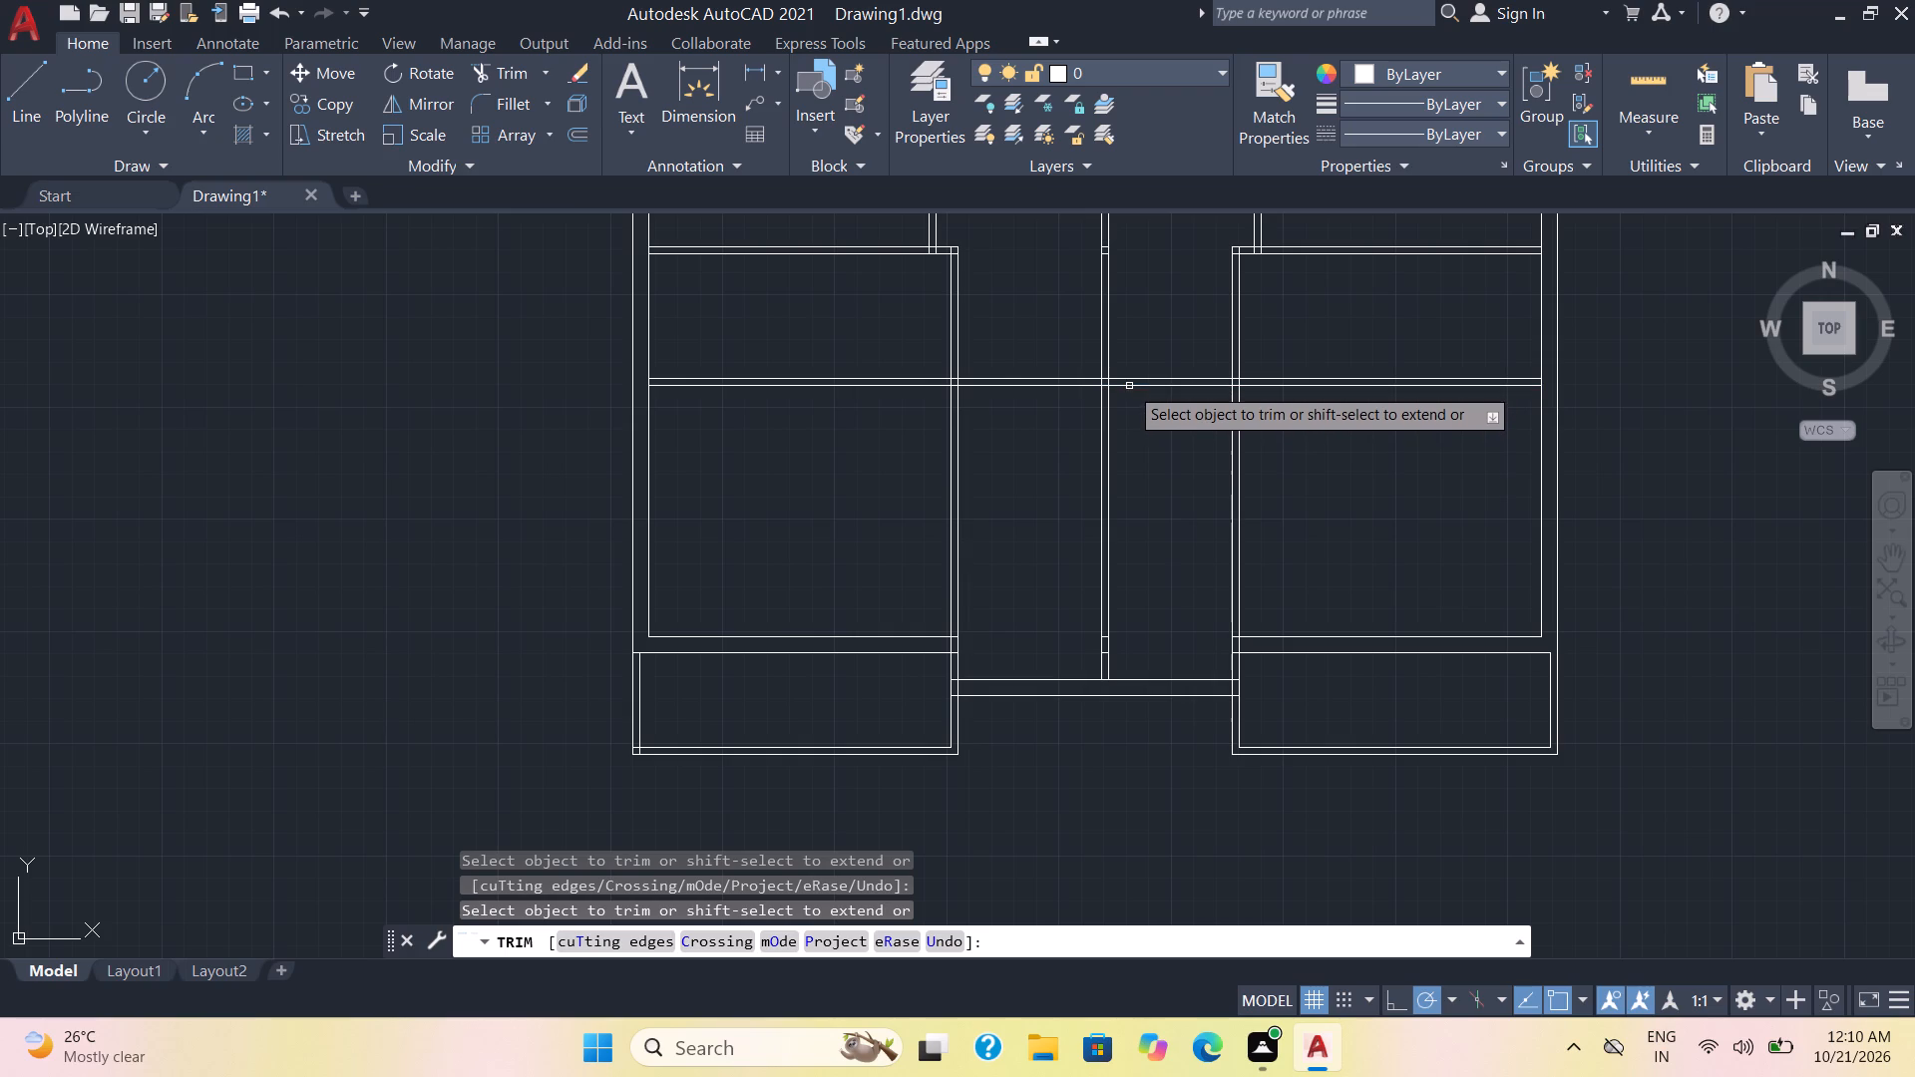
Trim the central partition lines below the new cross partition and between it and the upper horizontal partition.
scroll(791, 364, "down", 2)
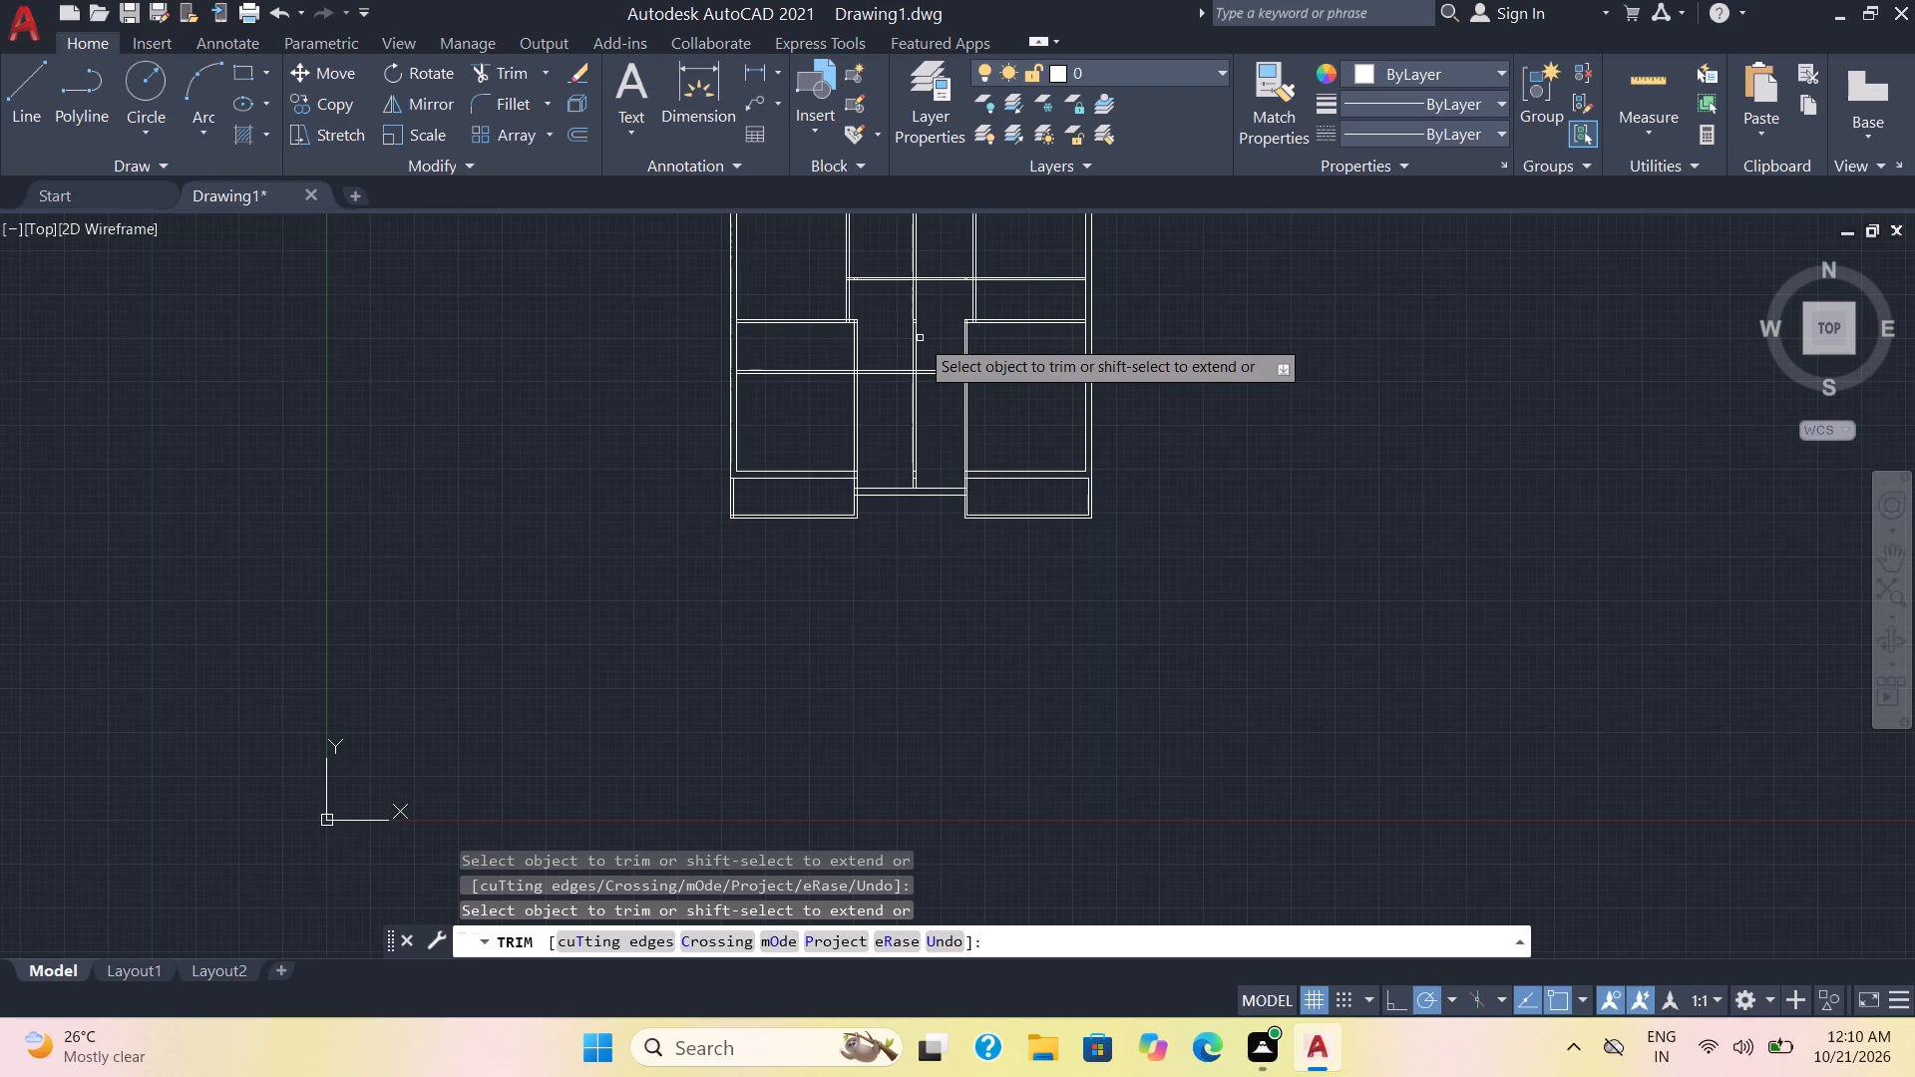
left_click(920, 416)
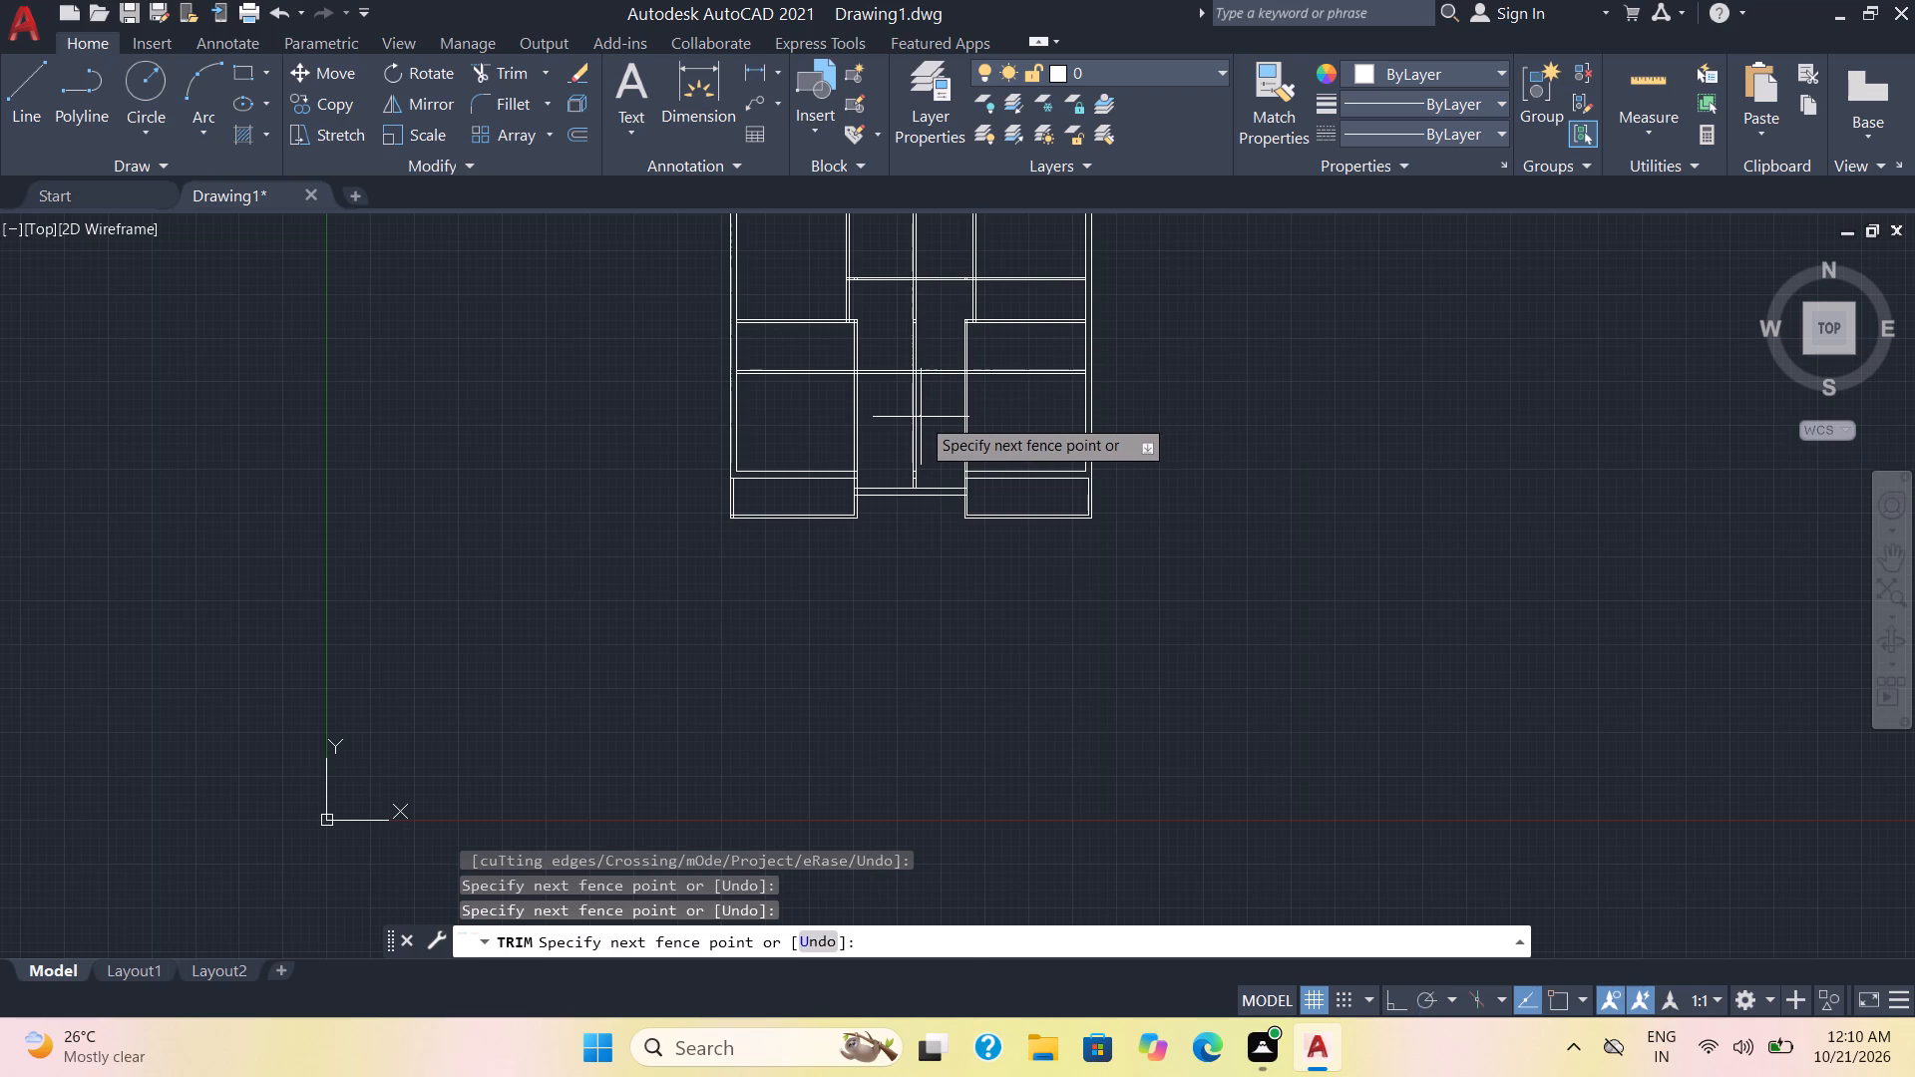
left_click(910, 422)
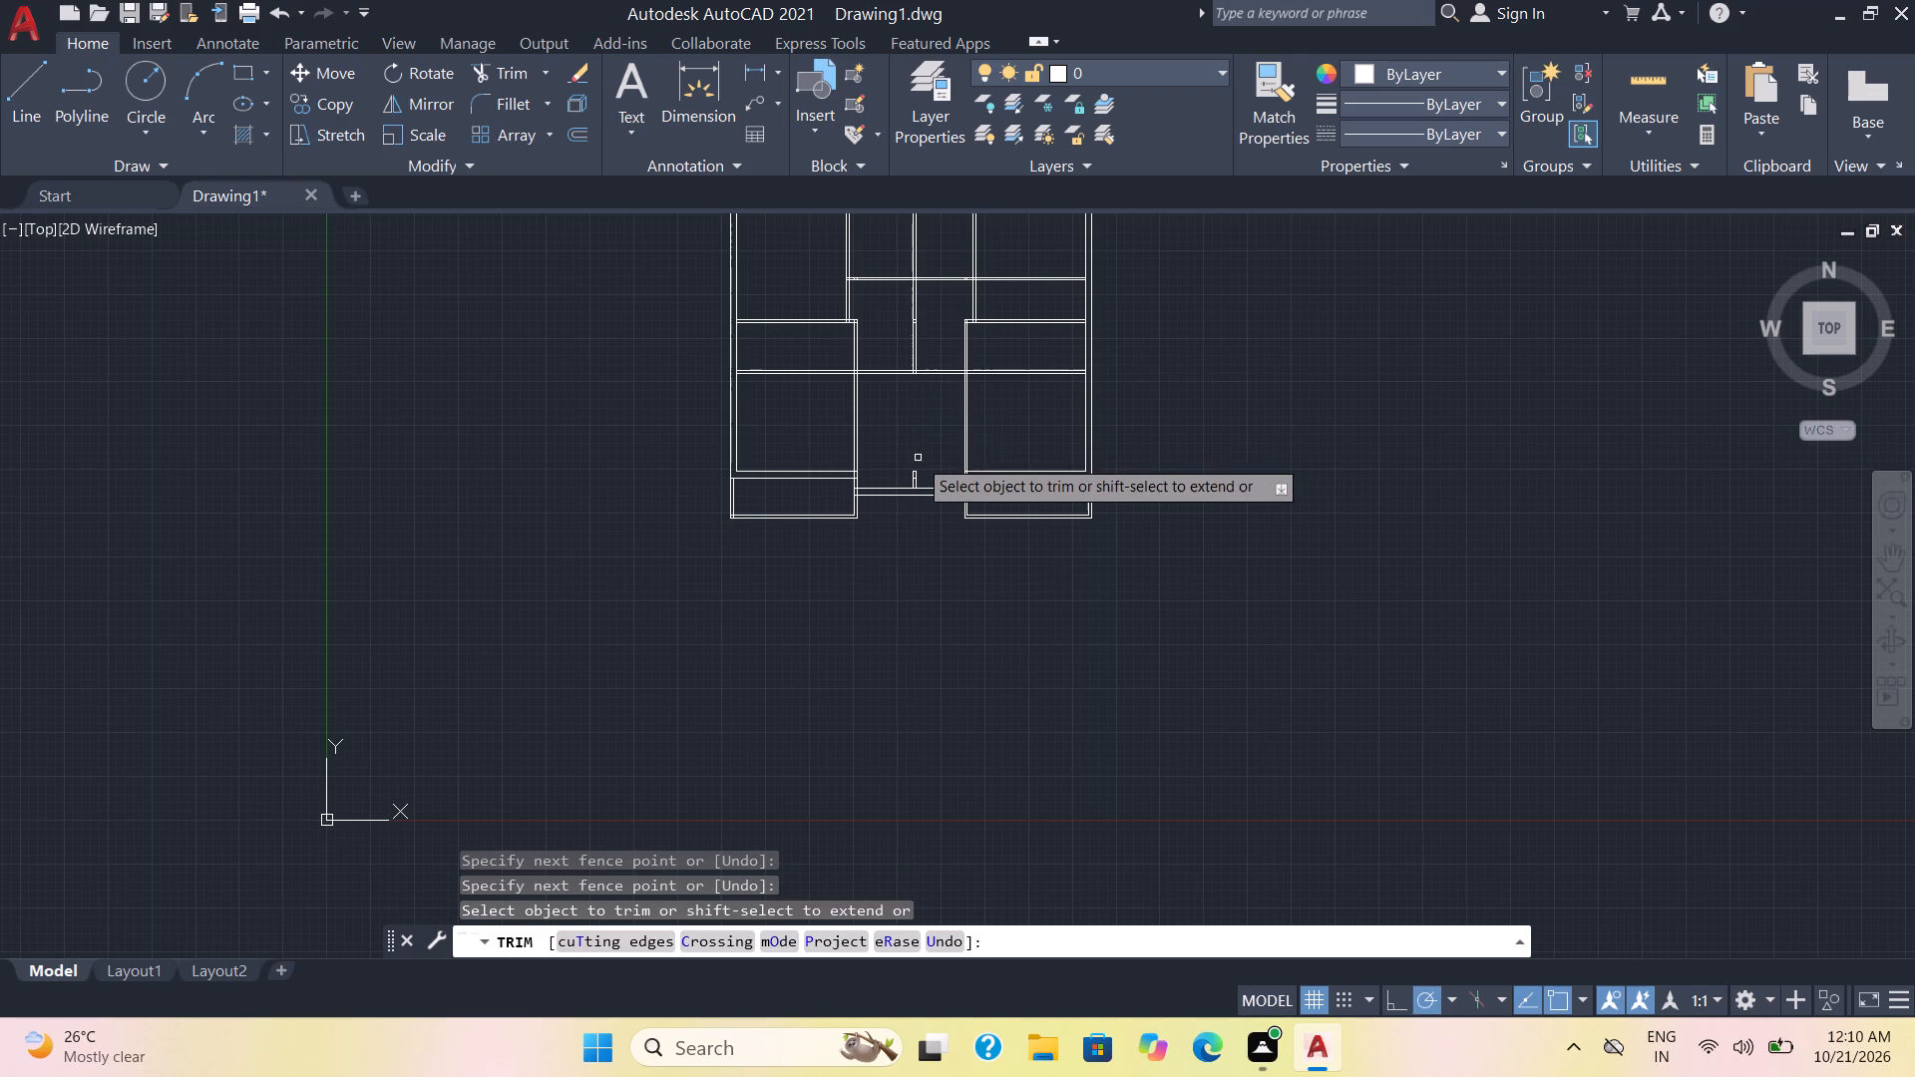
left_click(930, 323)
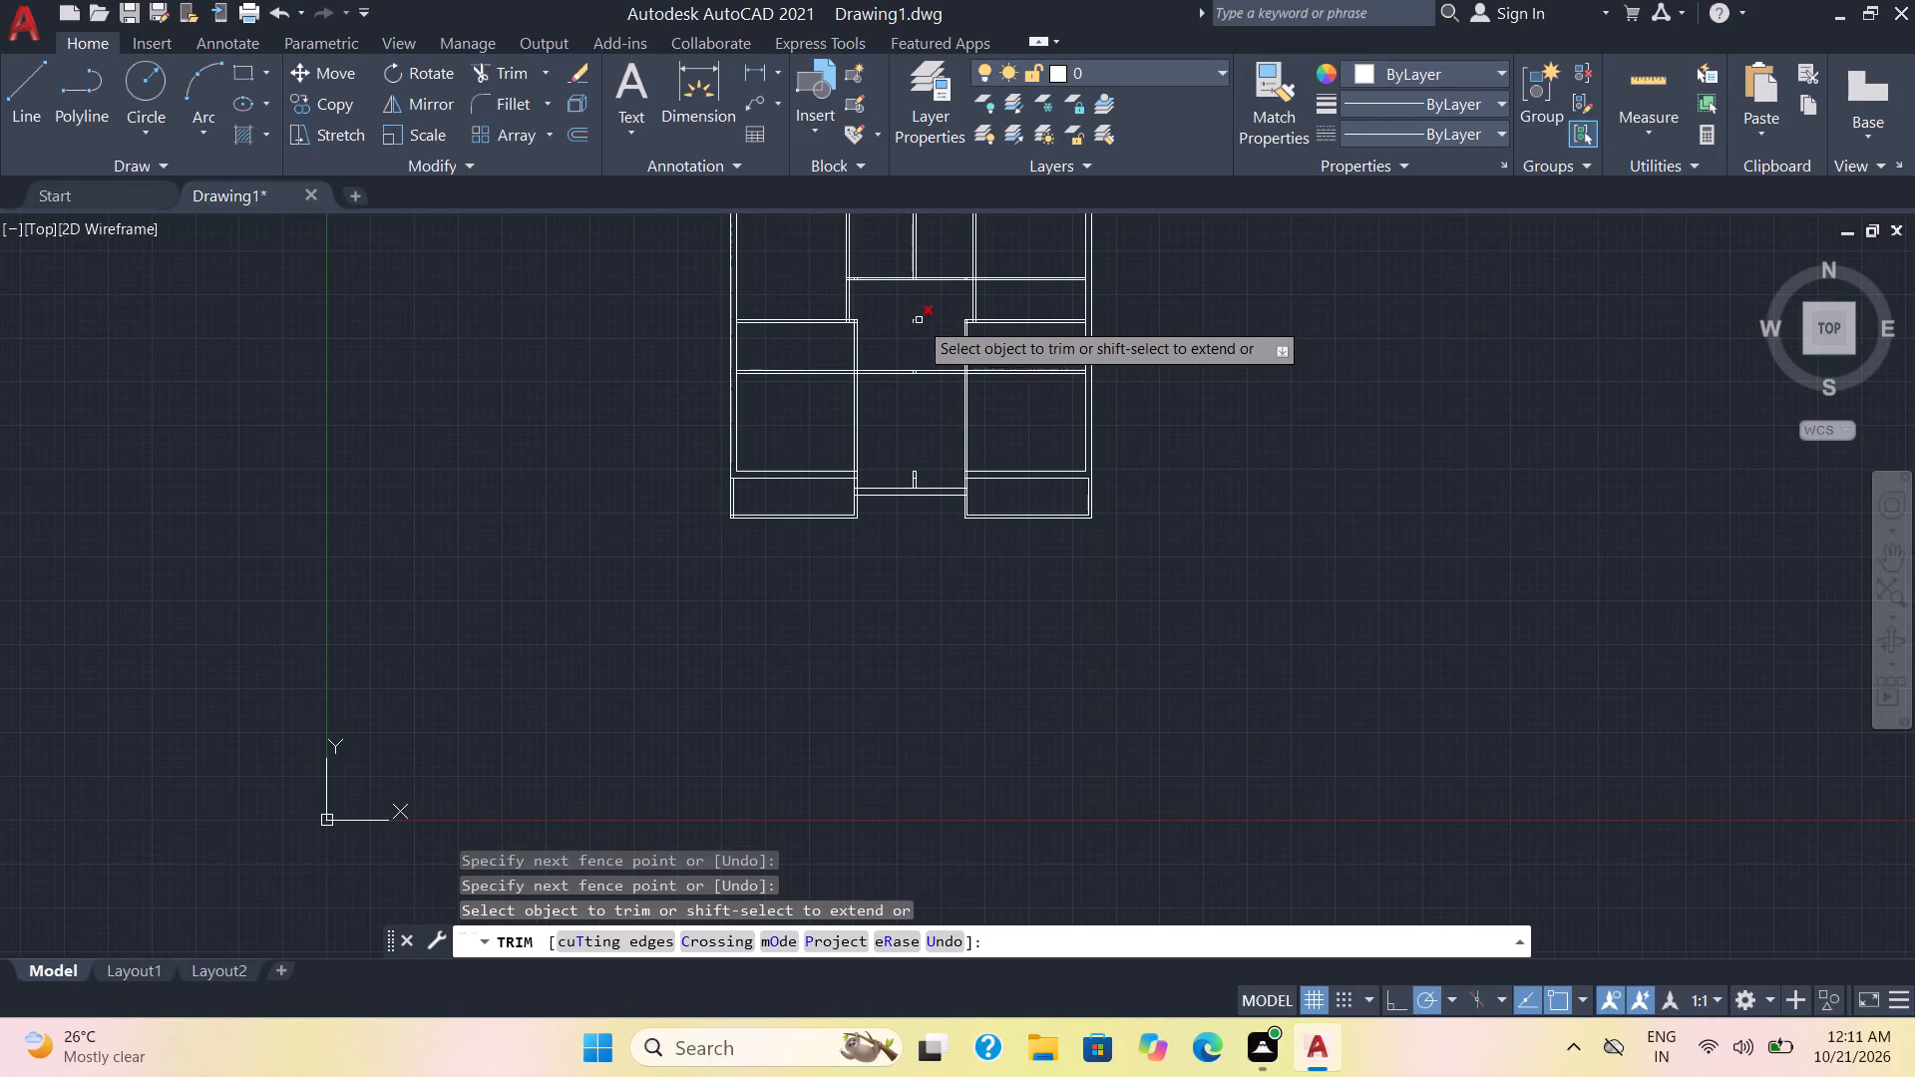
Trim the left and right vertical partition lines crossing the passage between the upper horizontal partitions and the new cross partition.
left_click_drag(873, 345, 838, 350)
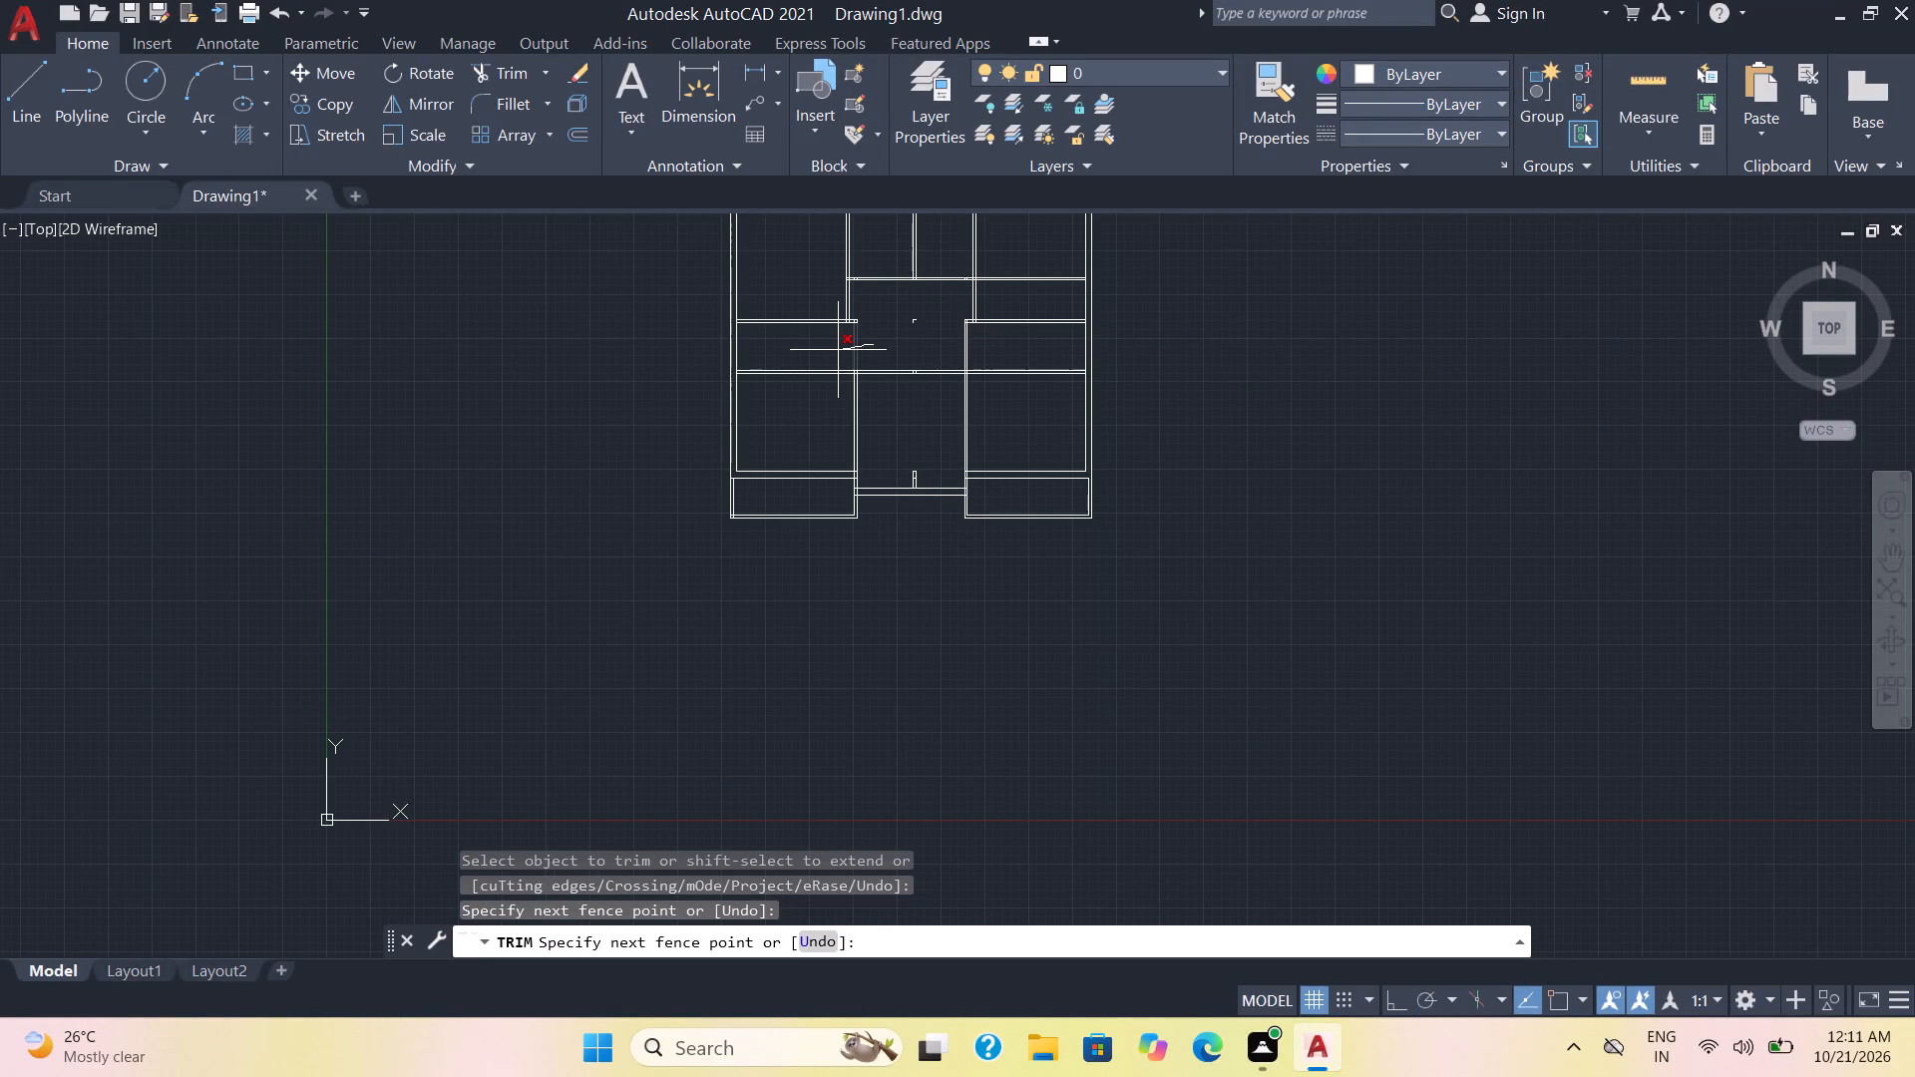
left_click_drag(838, 350, 838, 349)
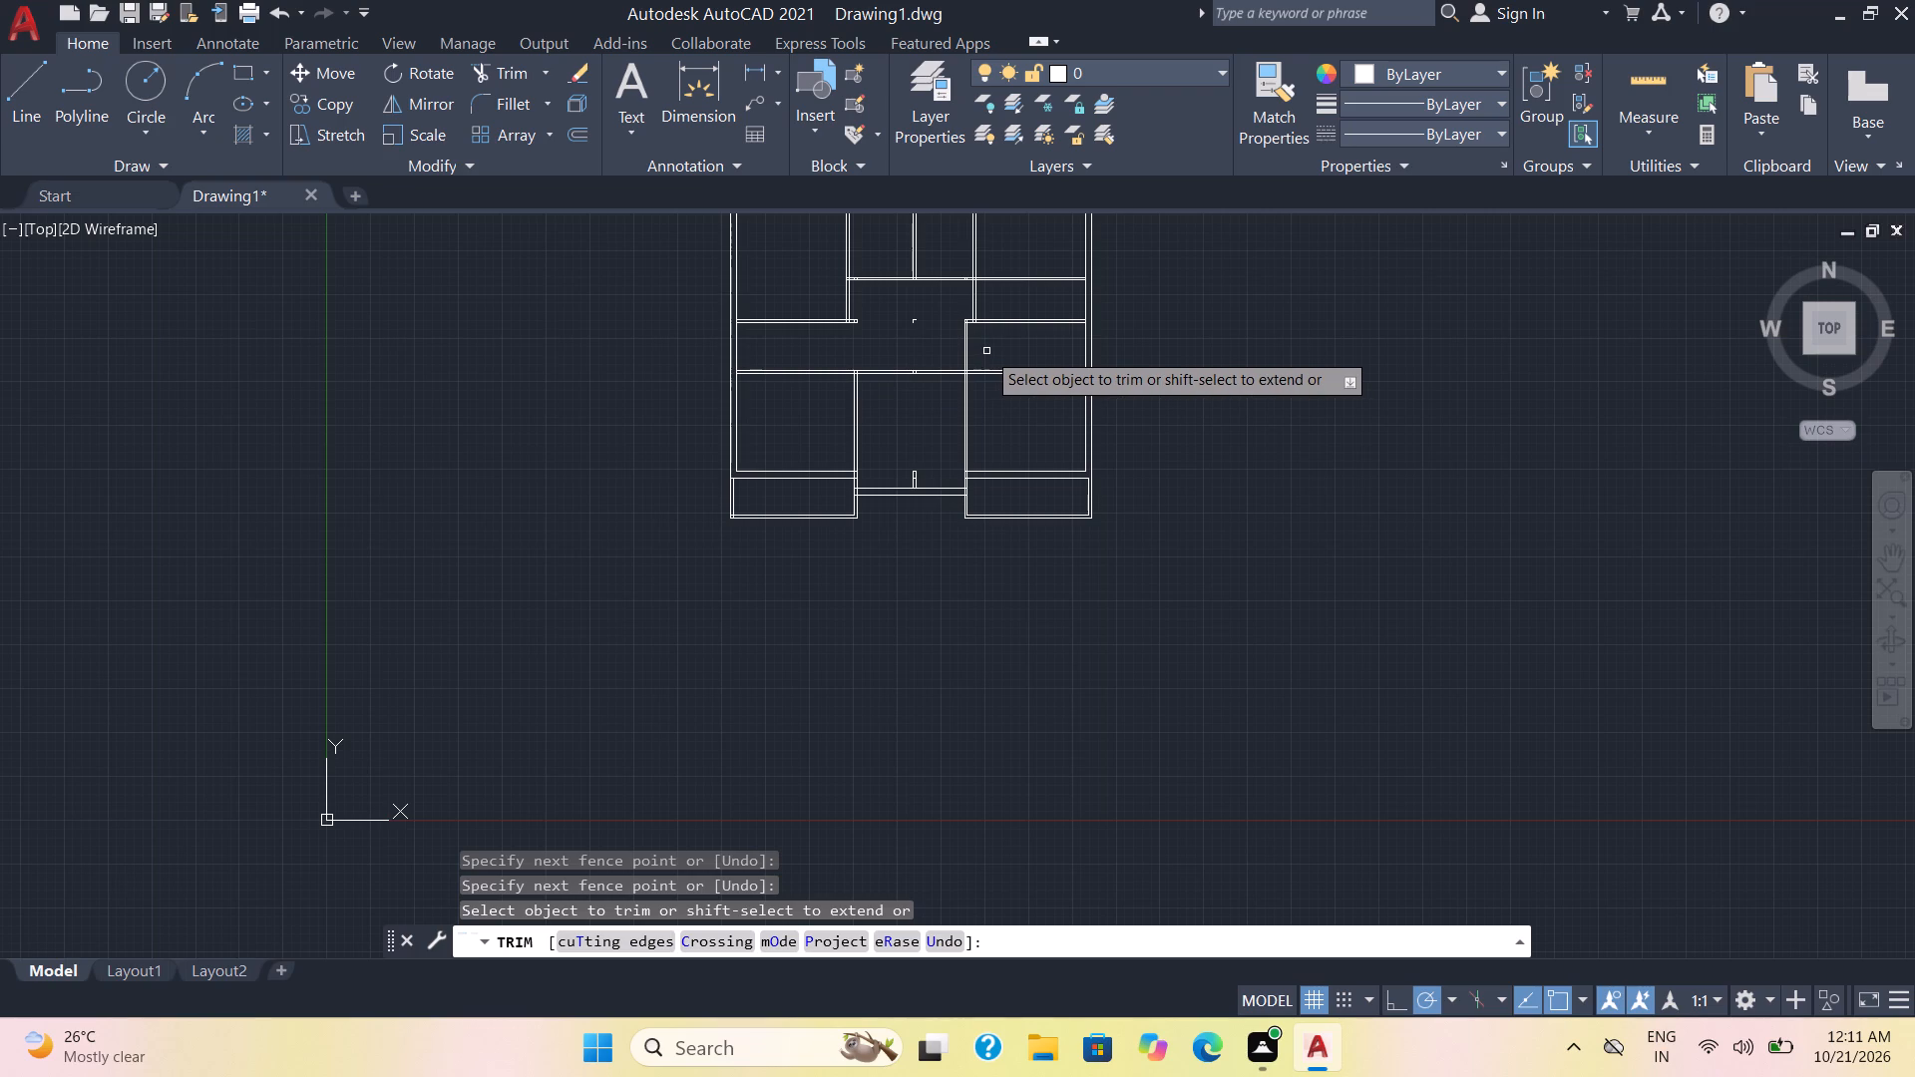
left_click_drag(988, 346, 988, 345)
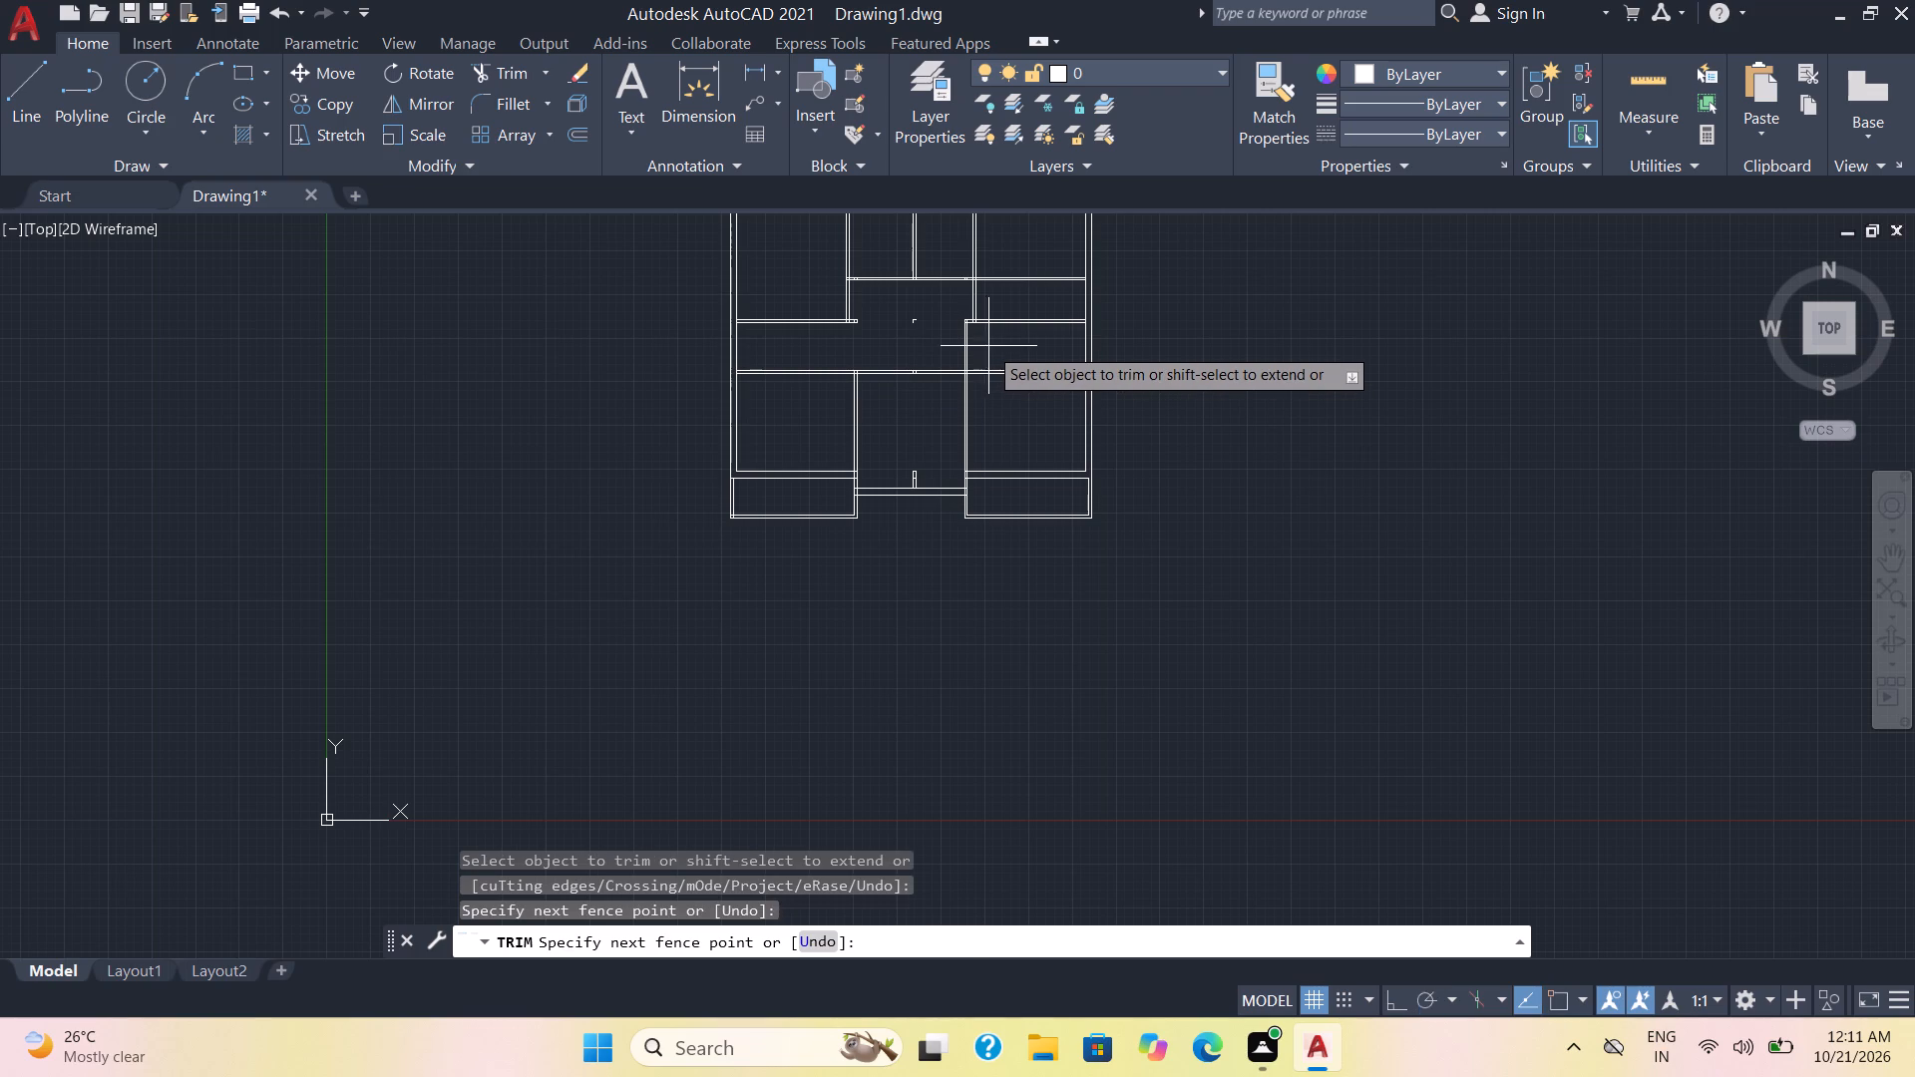
left_click_drag(988, 345, 931, 354)
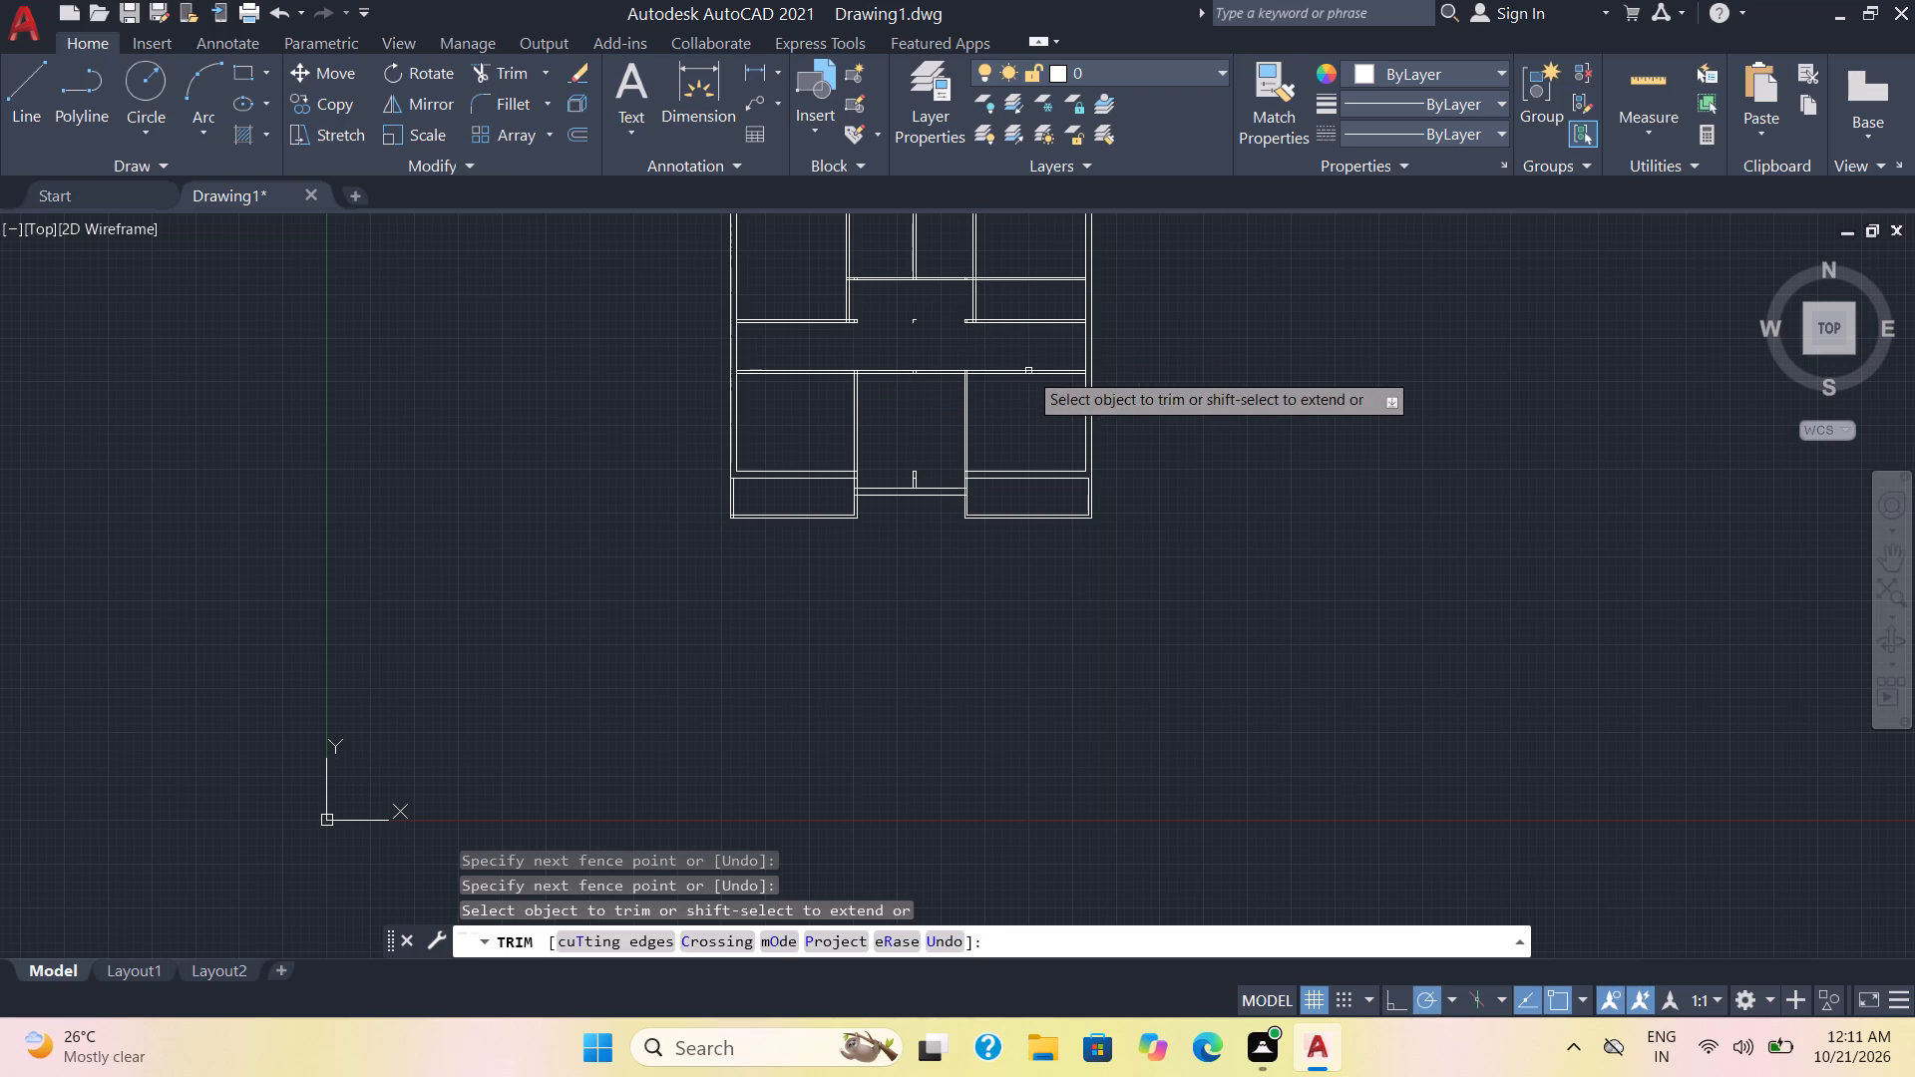
Trim the leftover central partition stubs above the front wall and between the upper partition ends in the central bay.
left_click_drag(919, 478, 912, 468)
left_click(913, 474)
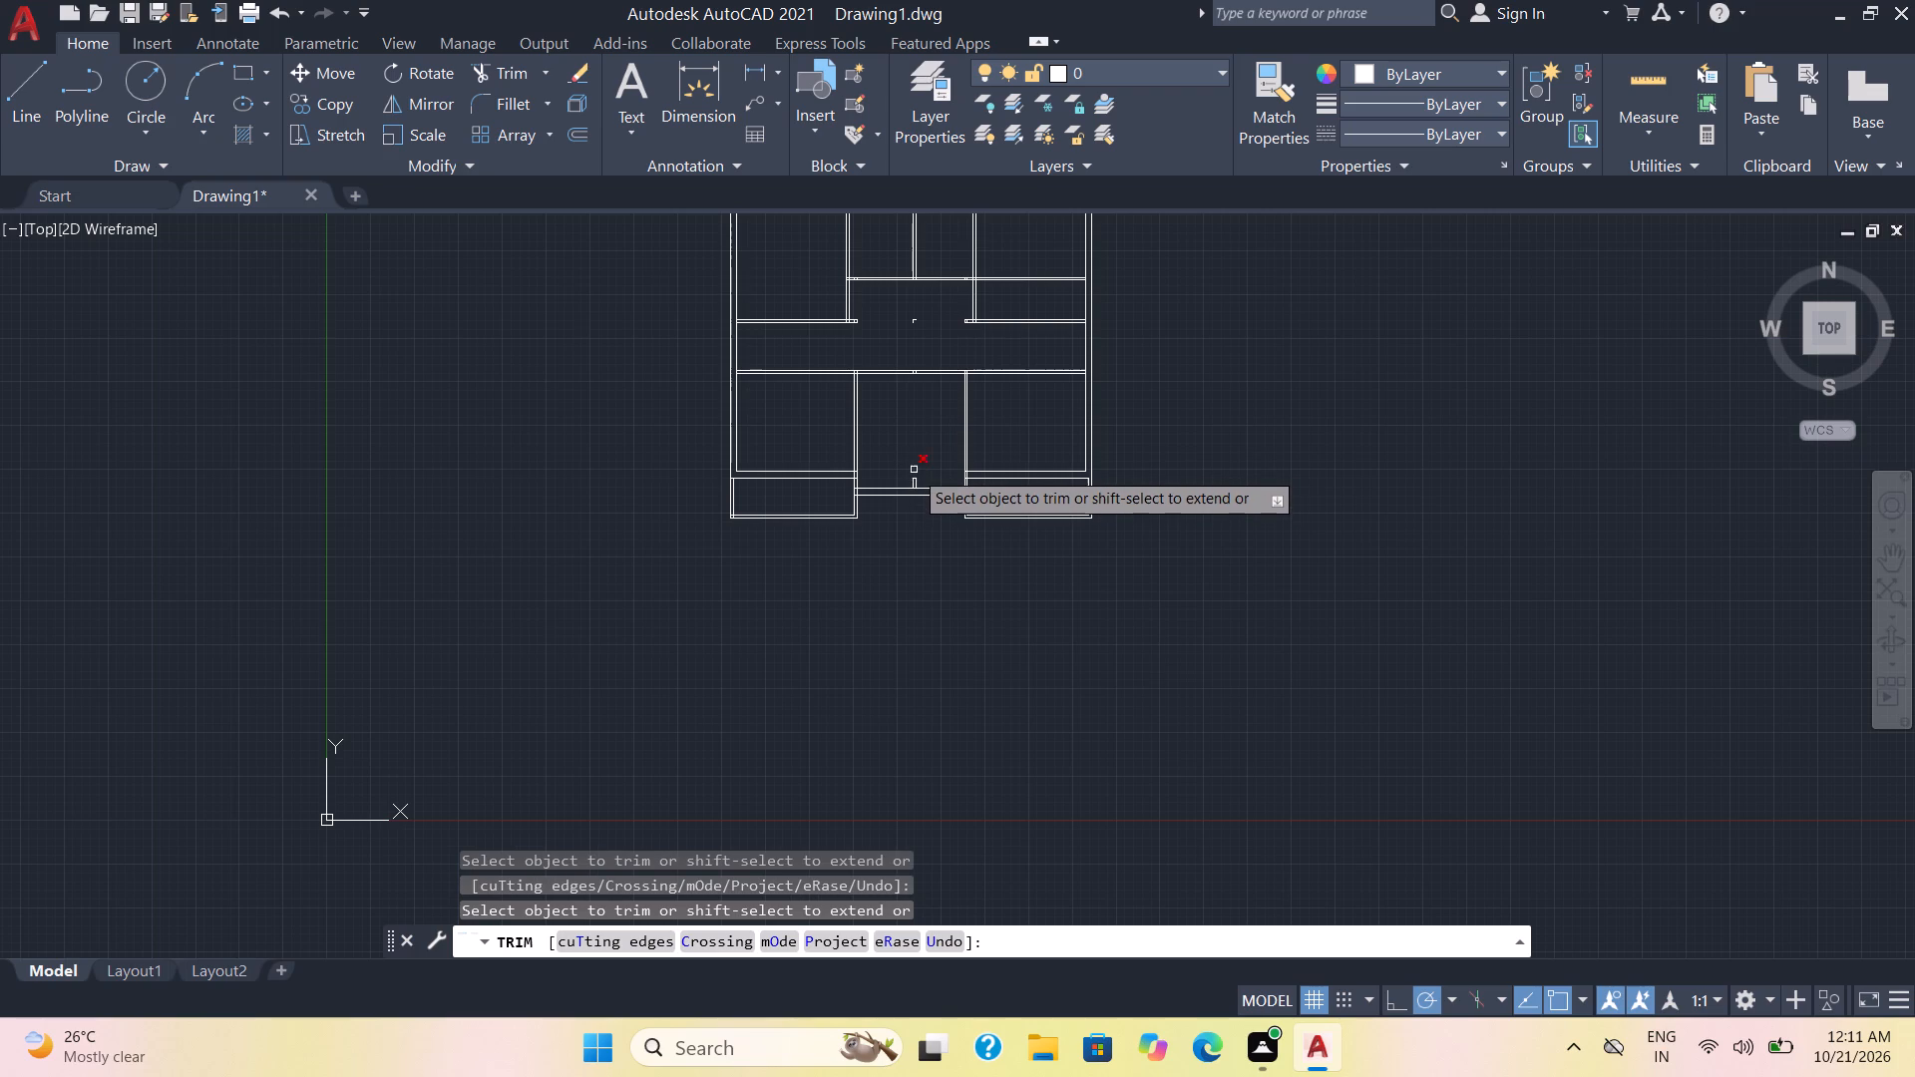
left_click(916, 469)
left_click(916, 482)
left_click(918, 483)
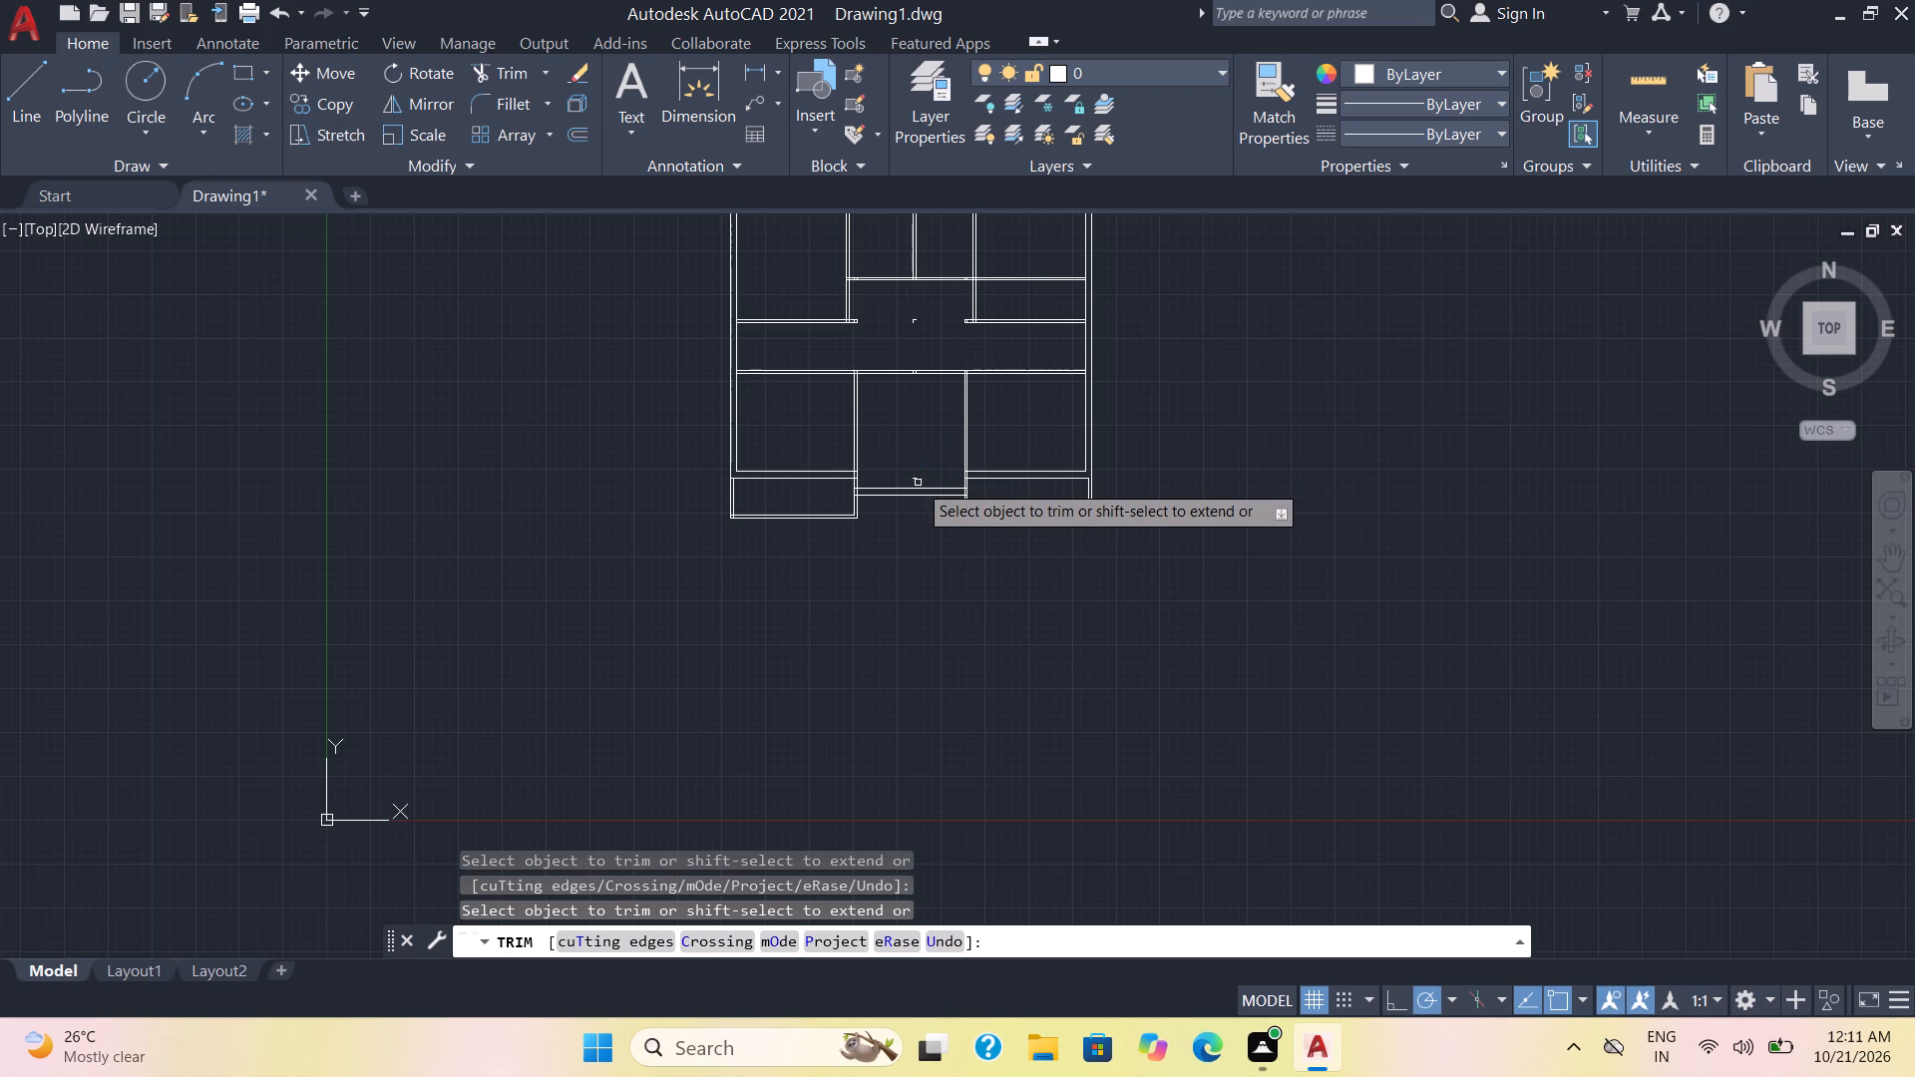
left_click(918, 479)
left_click(914, 320)
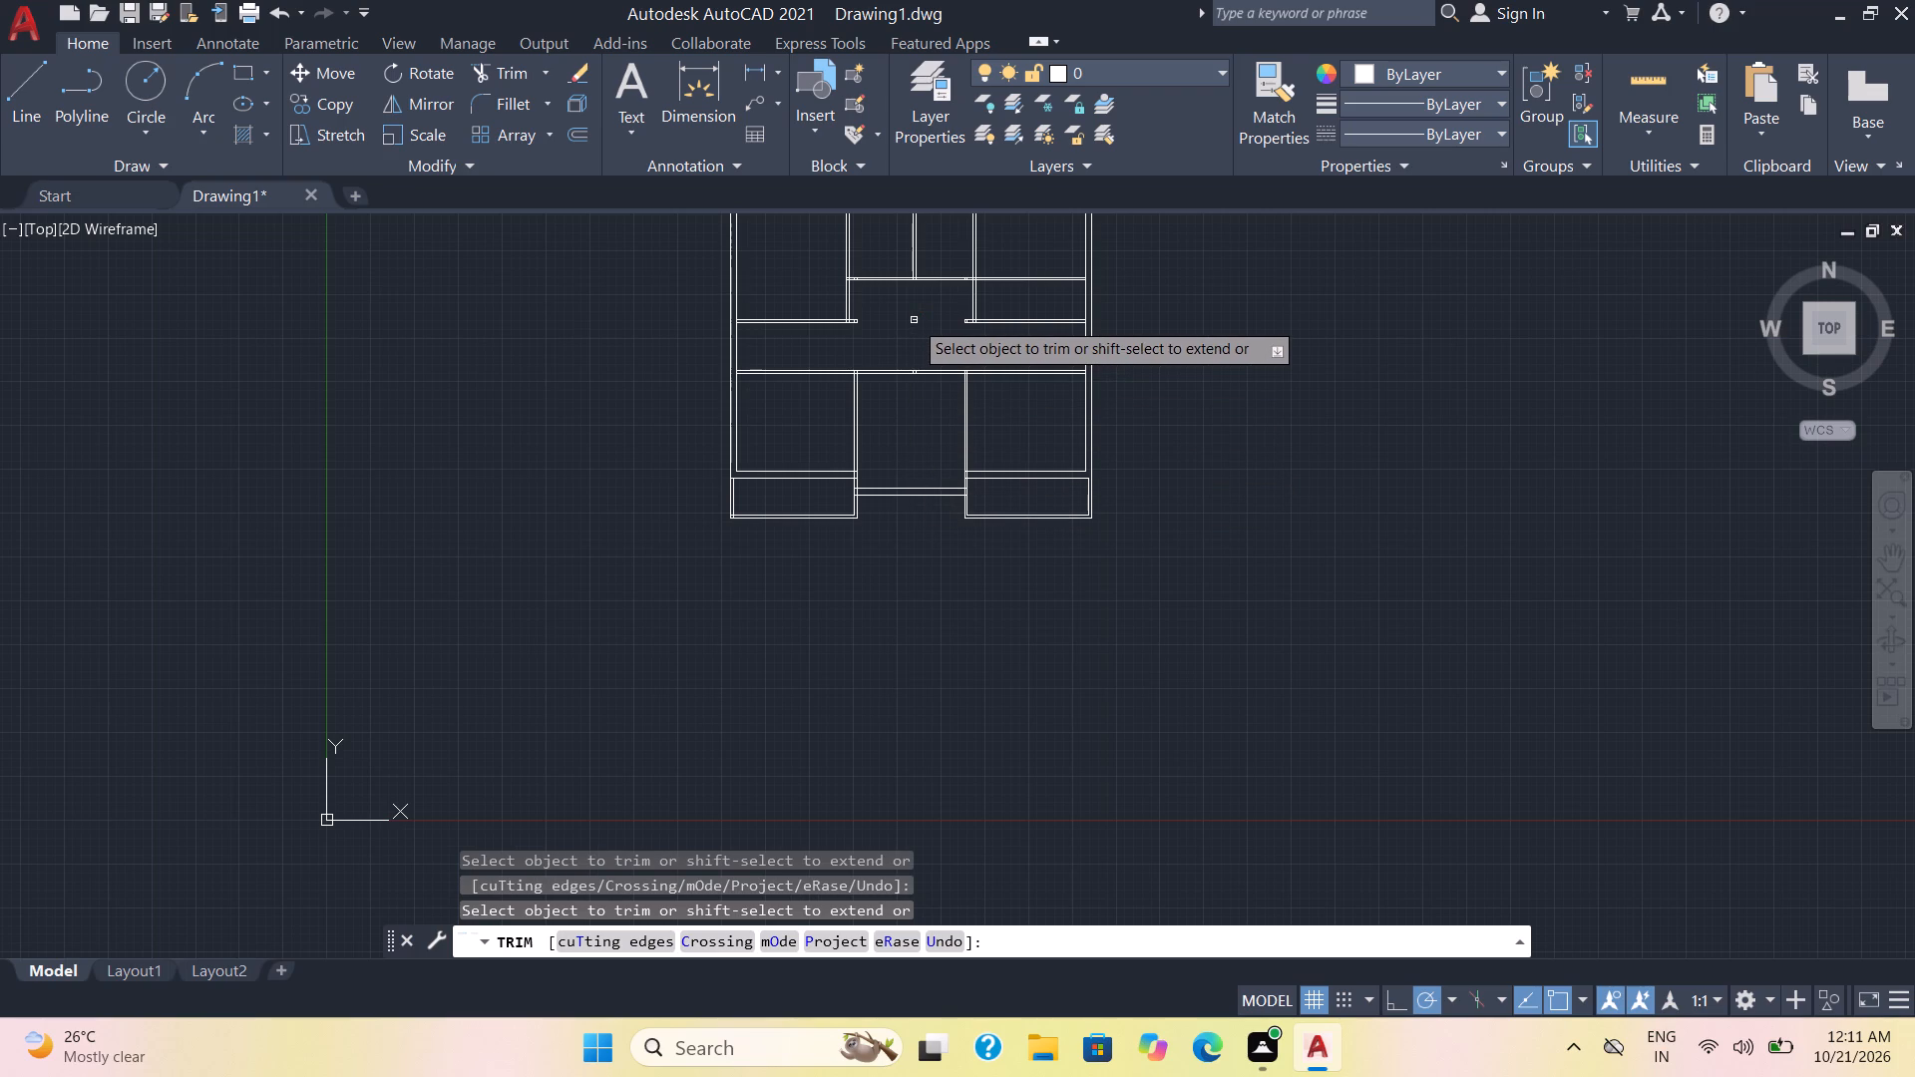
left_click(914, 320)
Trim the bay-side line between the lower left room and central bay, plus the room's bottom wall ends projecting past the remaining line.
scroll(915, 320, "down", 1)
scroll(915, 320, "up", 2)
middle_click_drag(915, 320, 907, 409)
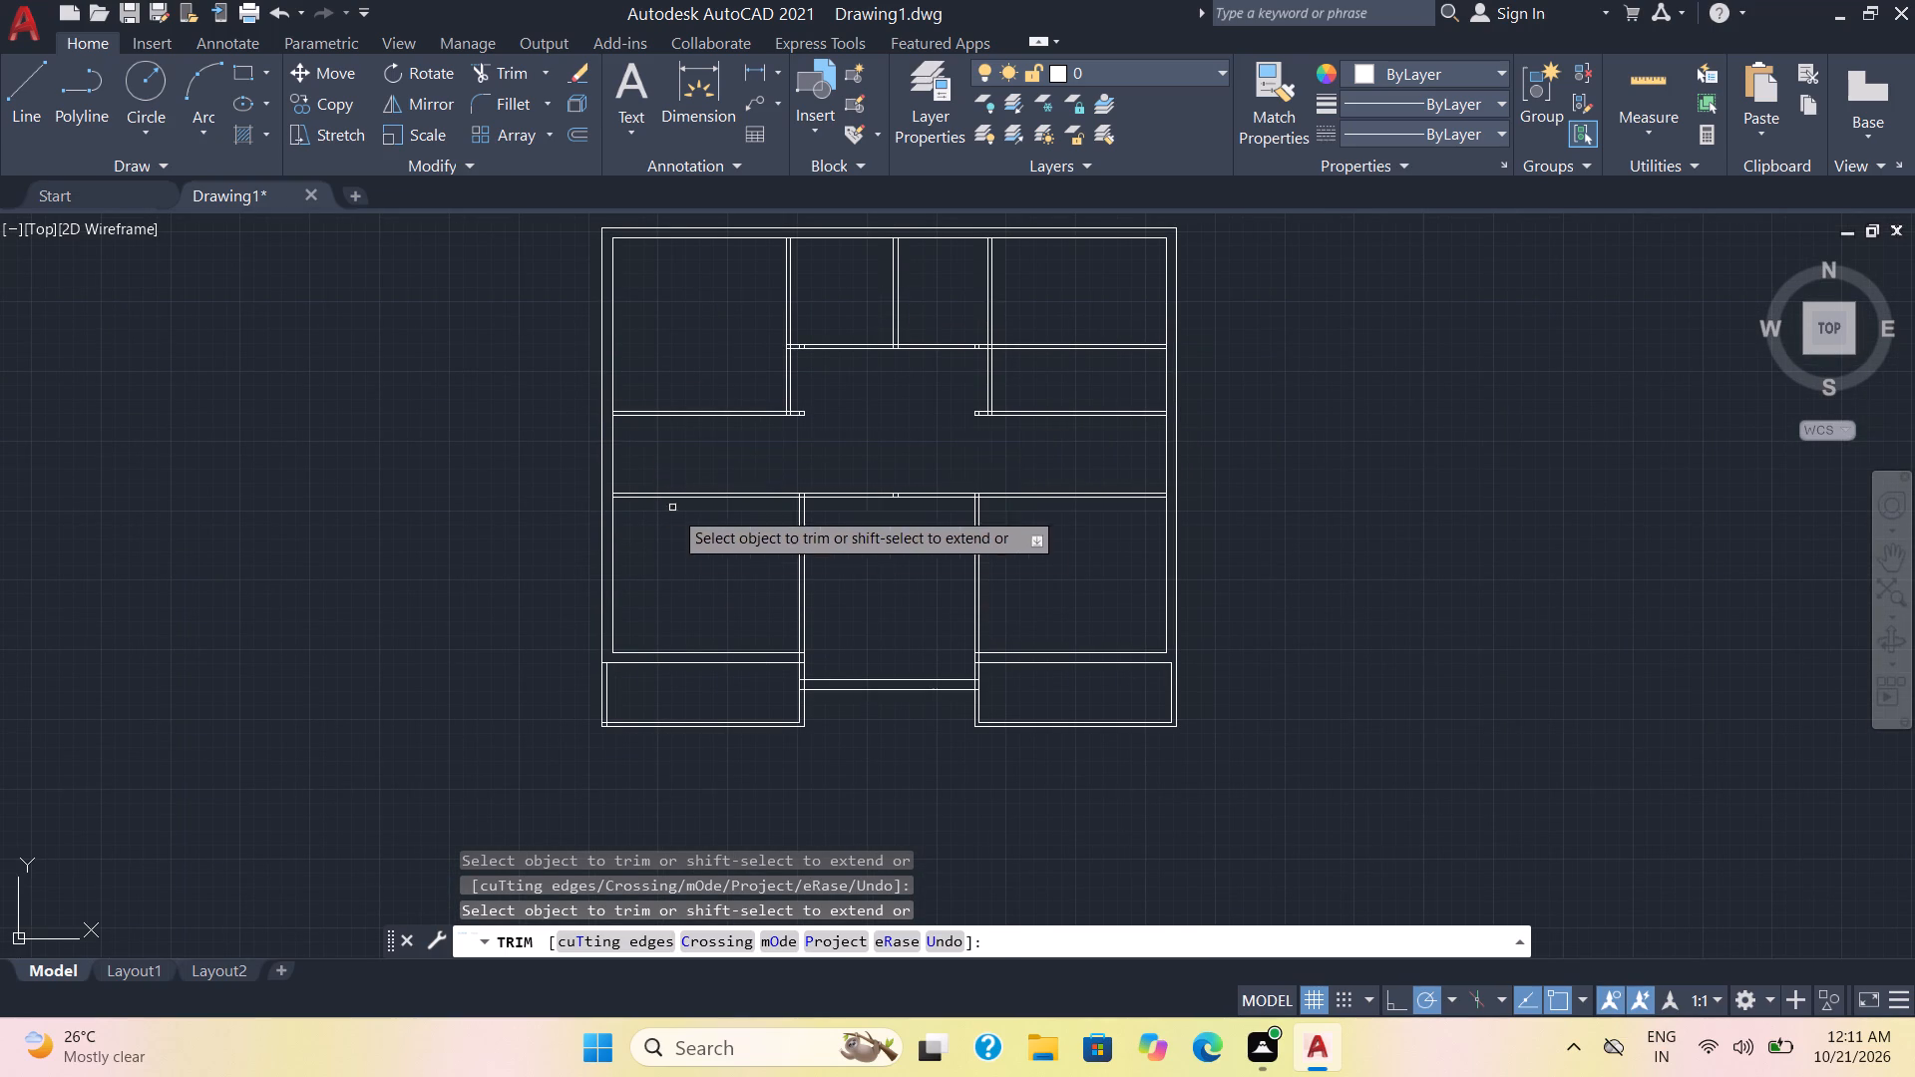
left_click(803, 639)
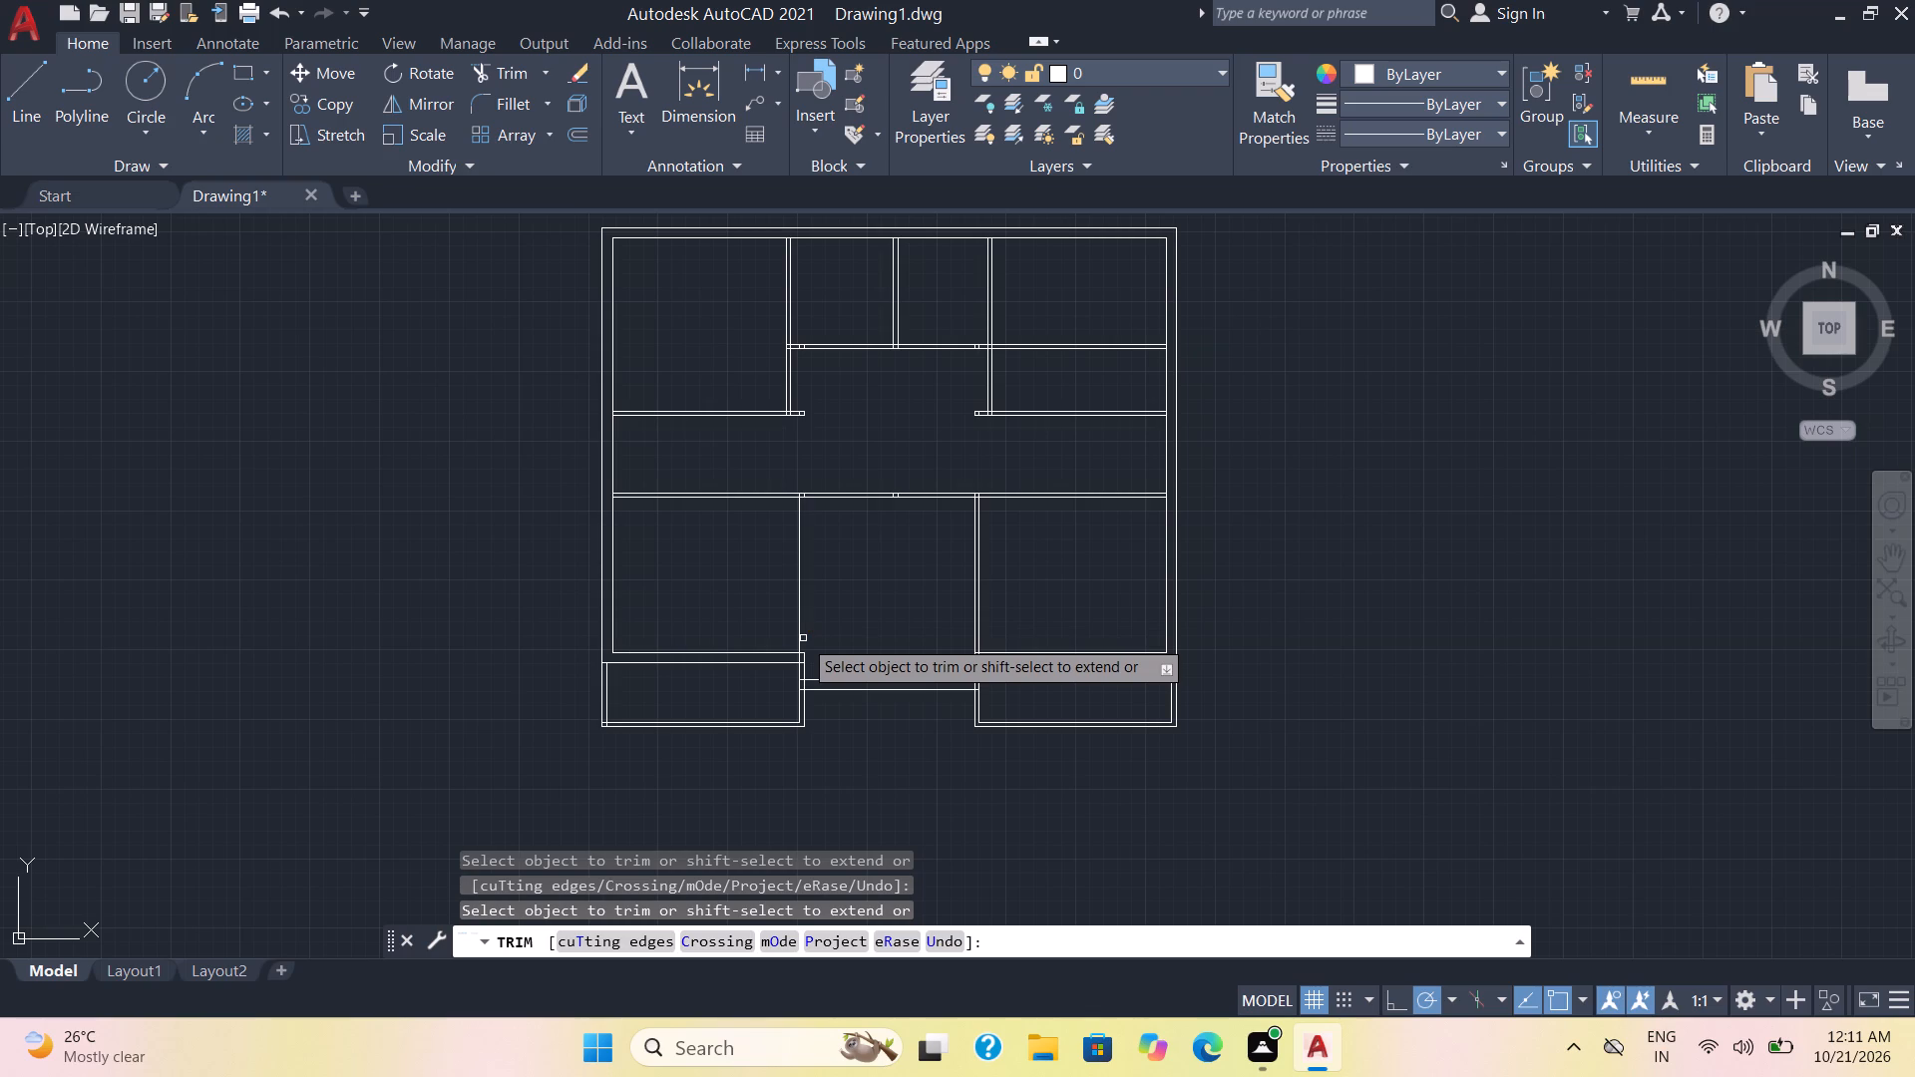
left_click(805, 669)
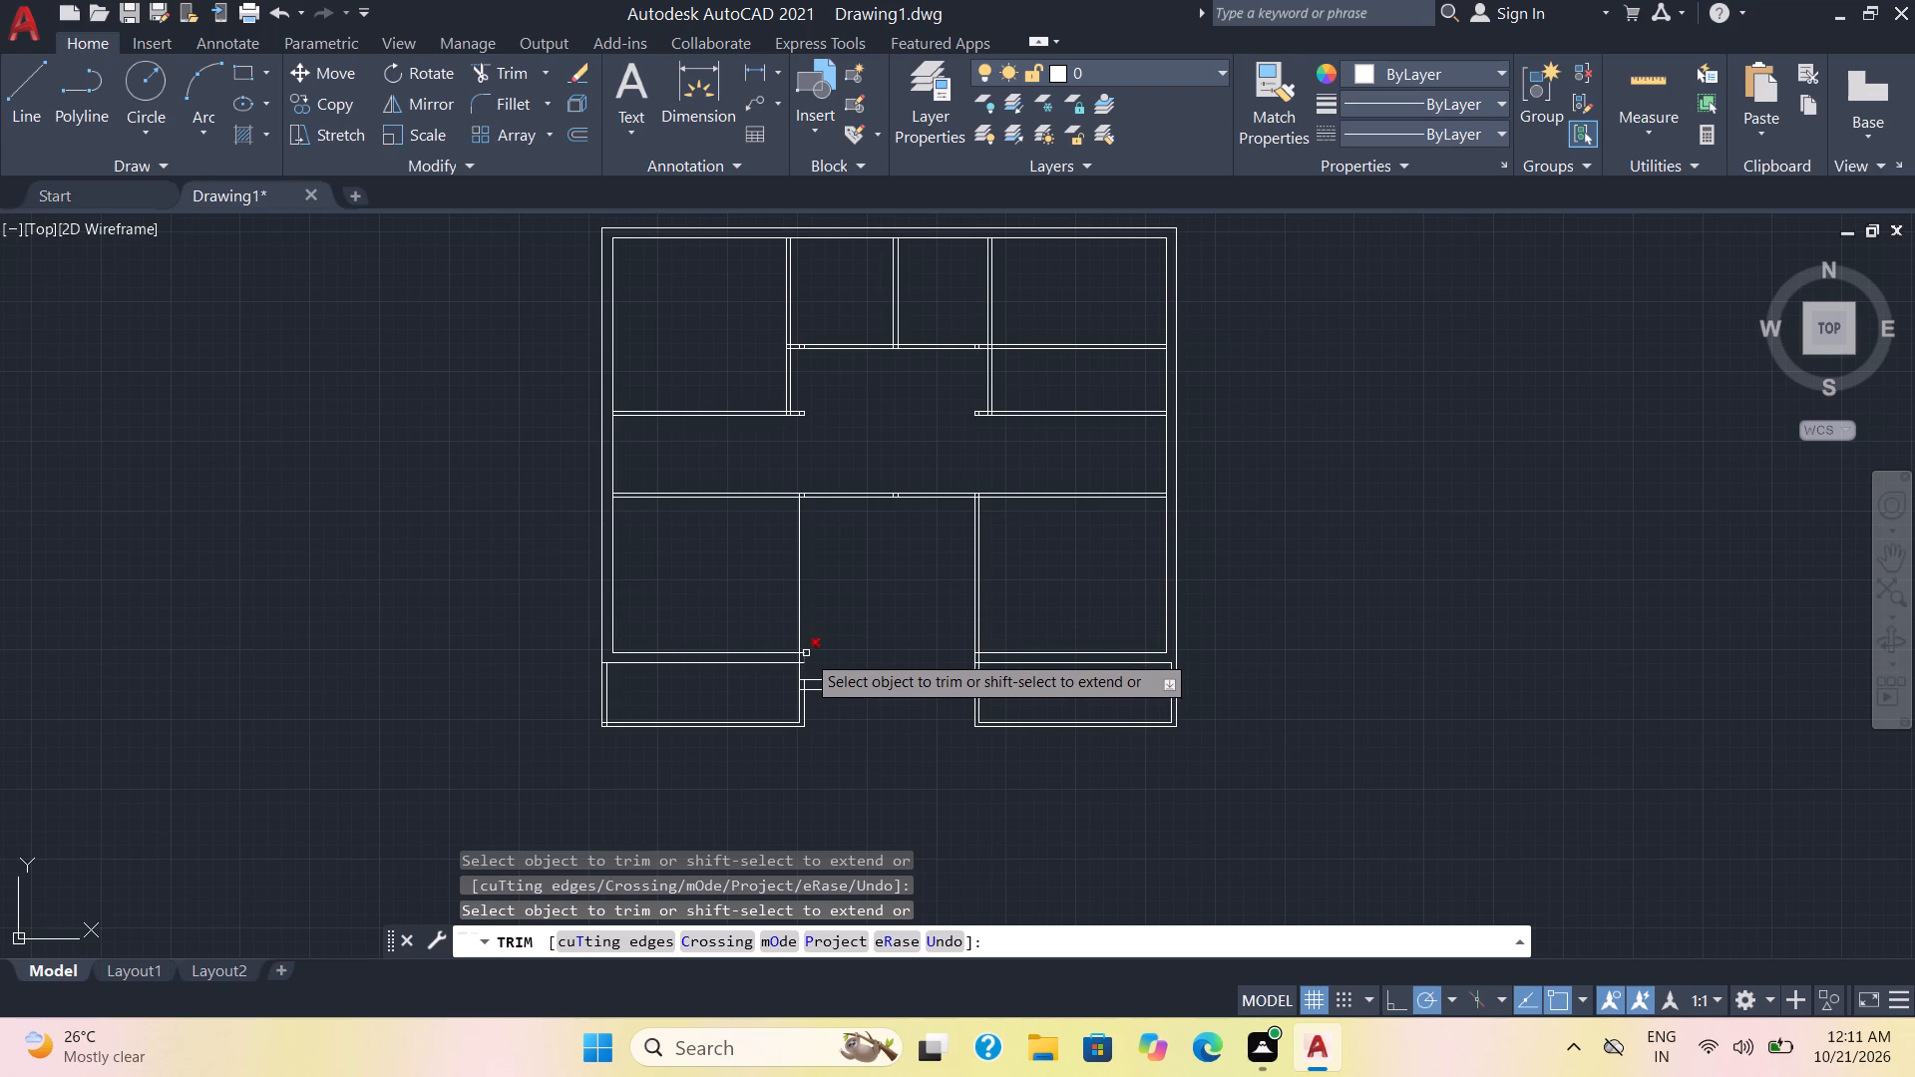
scroll(806, 653, "up", 2)
left_click(793, 667)
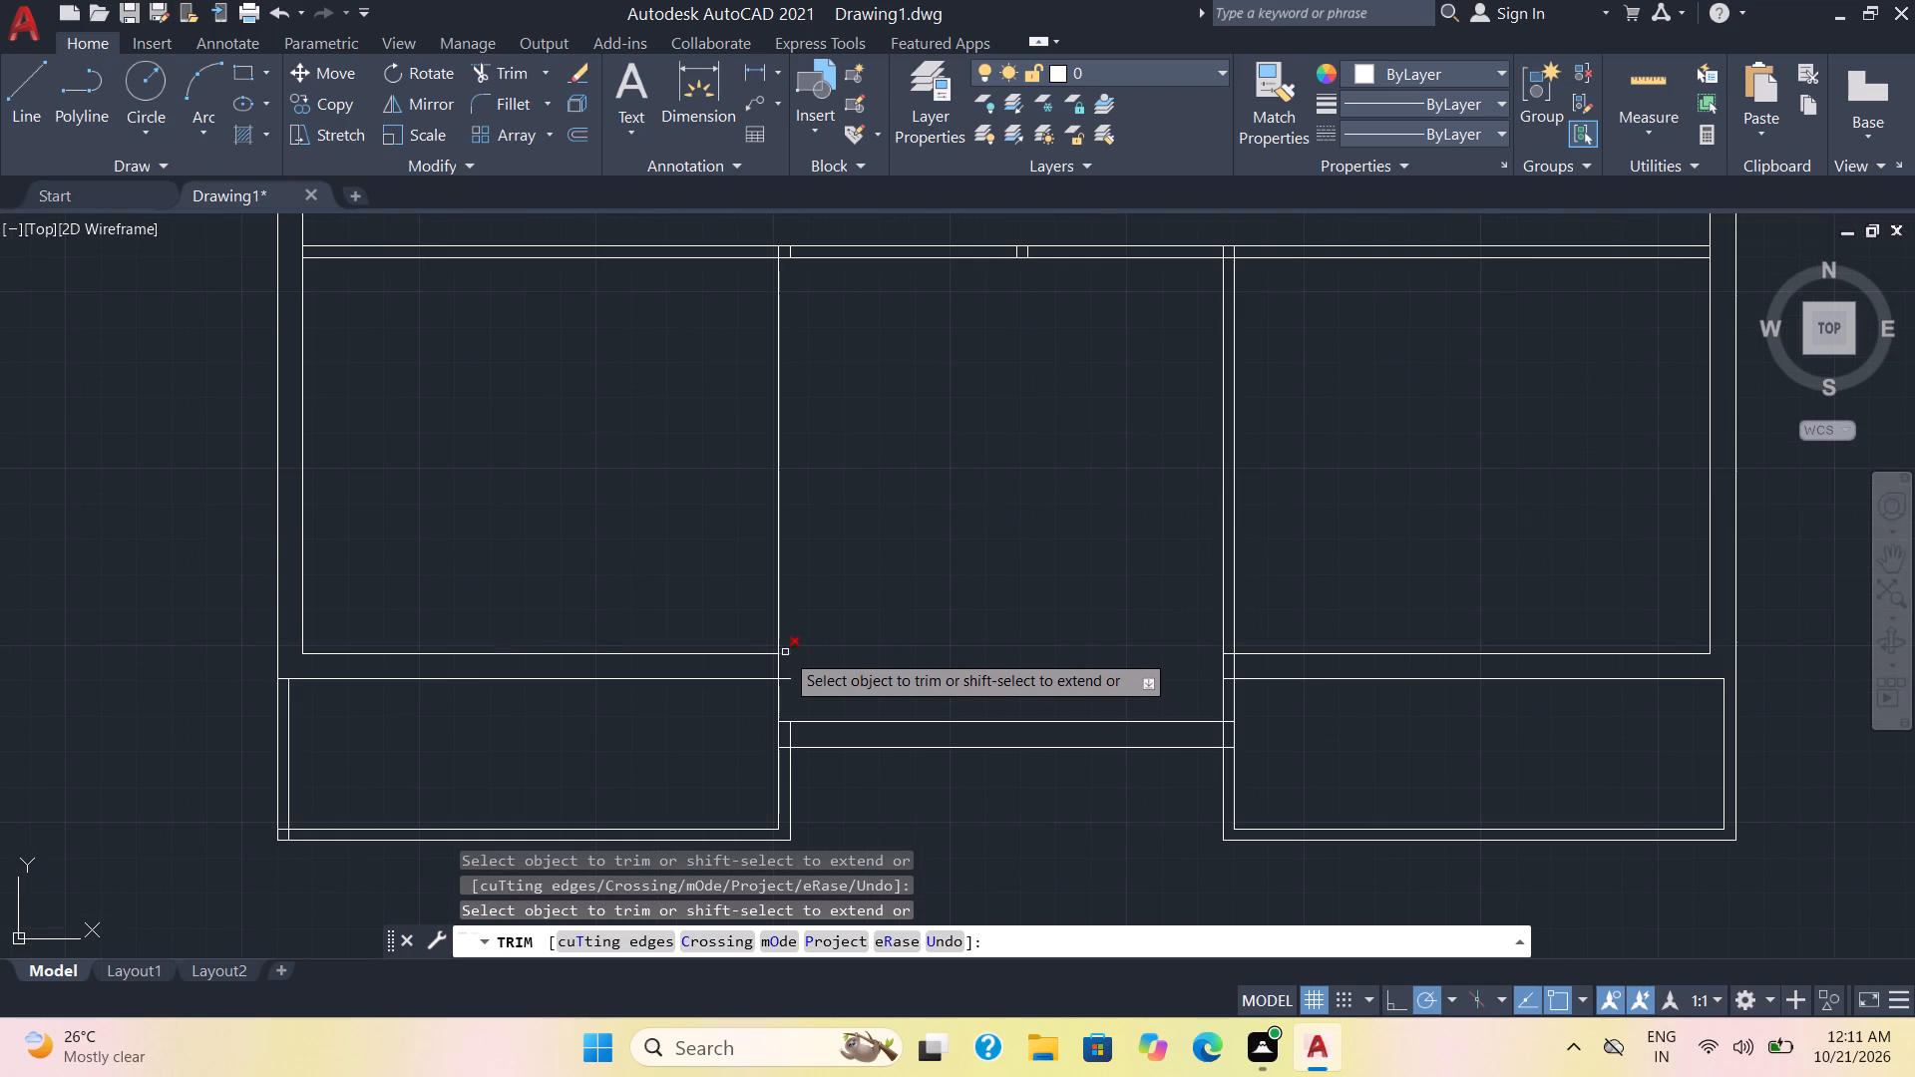
left_click(785, 652)
left_click(790, 681)
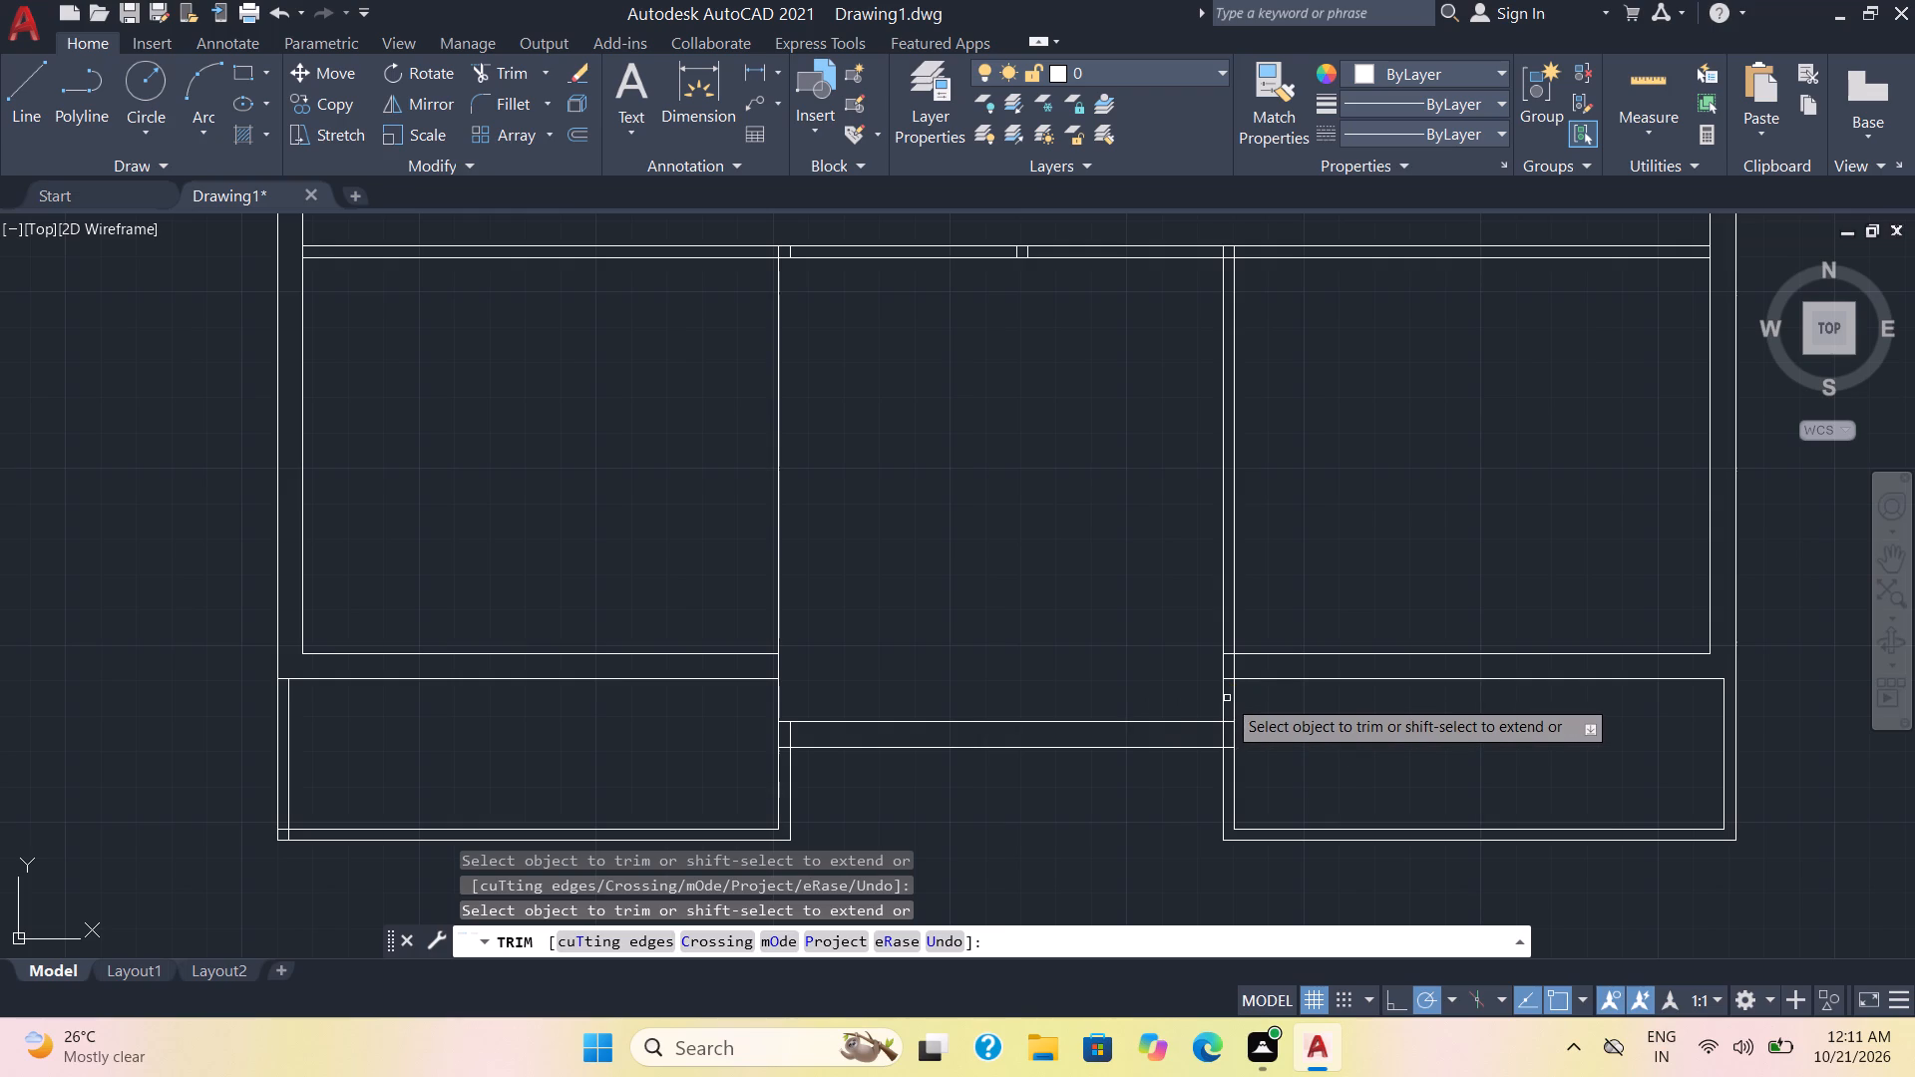
Trim the bay-side line between the lower right room and central bay, plus the room's bottom wall ends projecting past the remaining line.
left_click(1227, 698)
left_click(1215, 687)
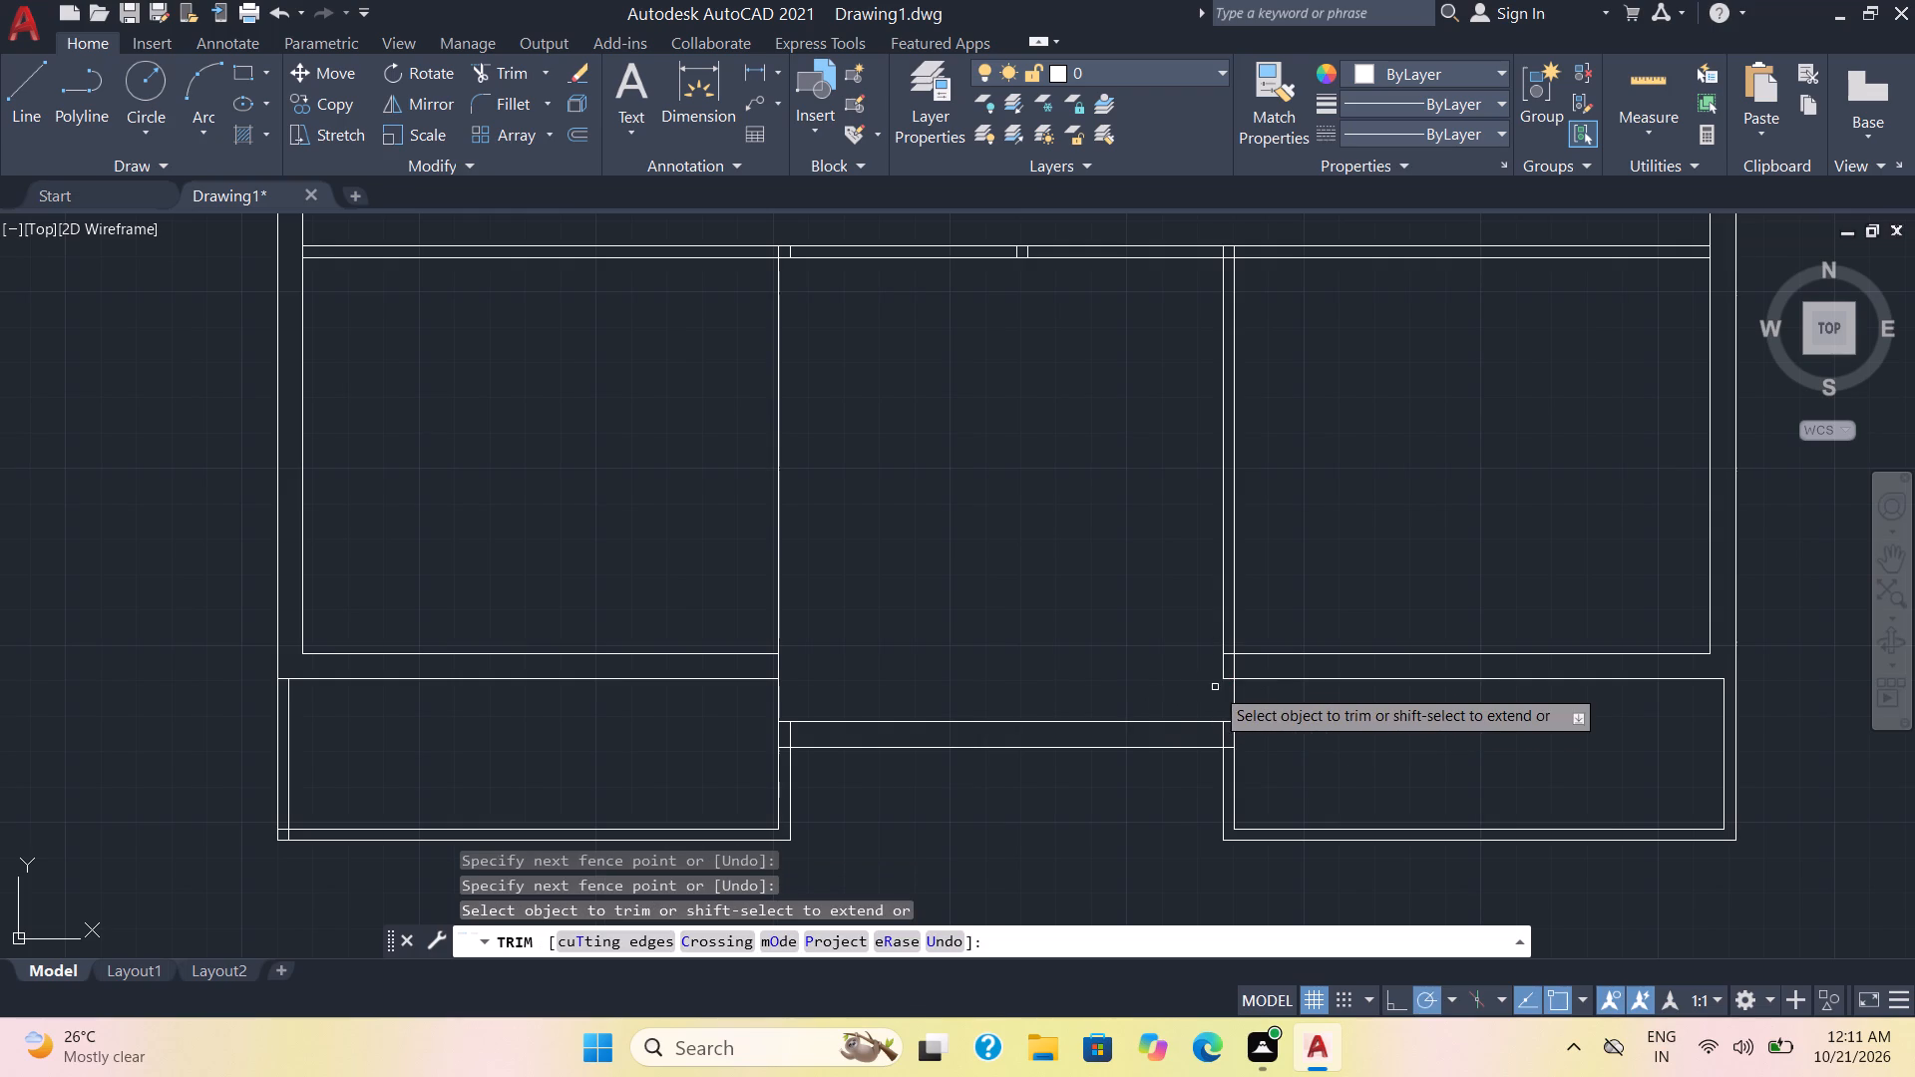
left_click(1225, 674)
left_click(1230, 681)
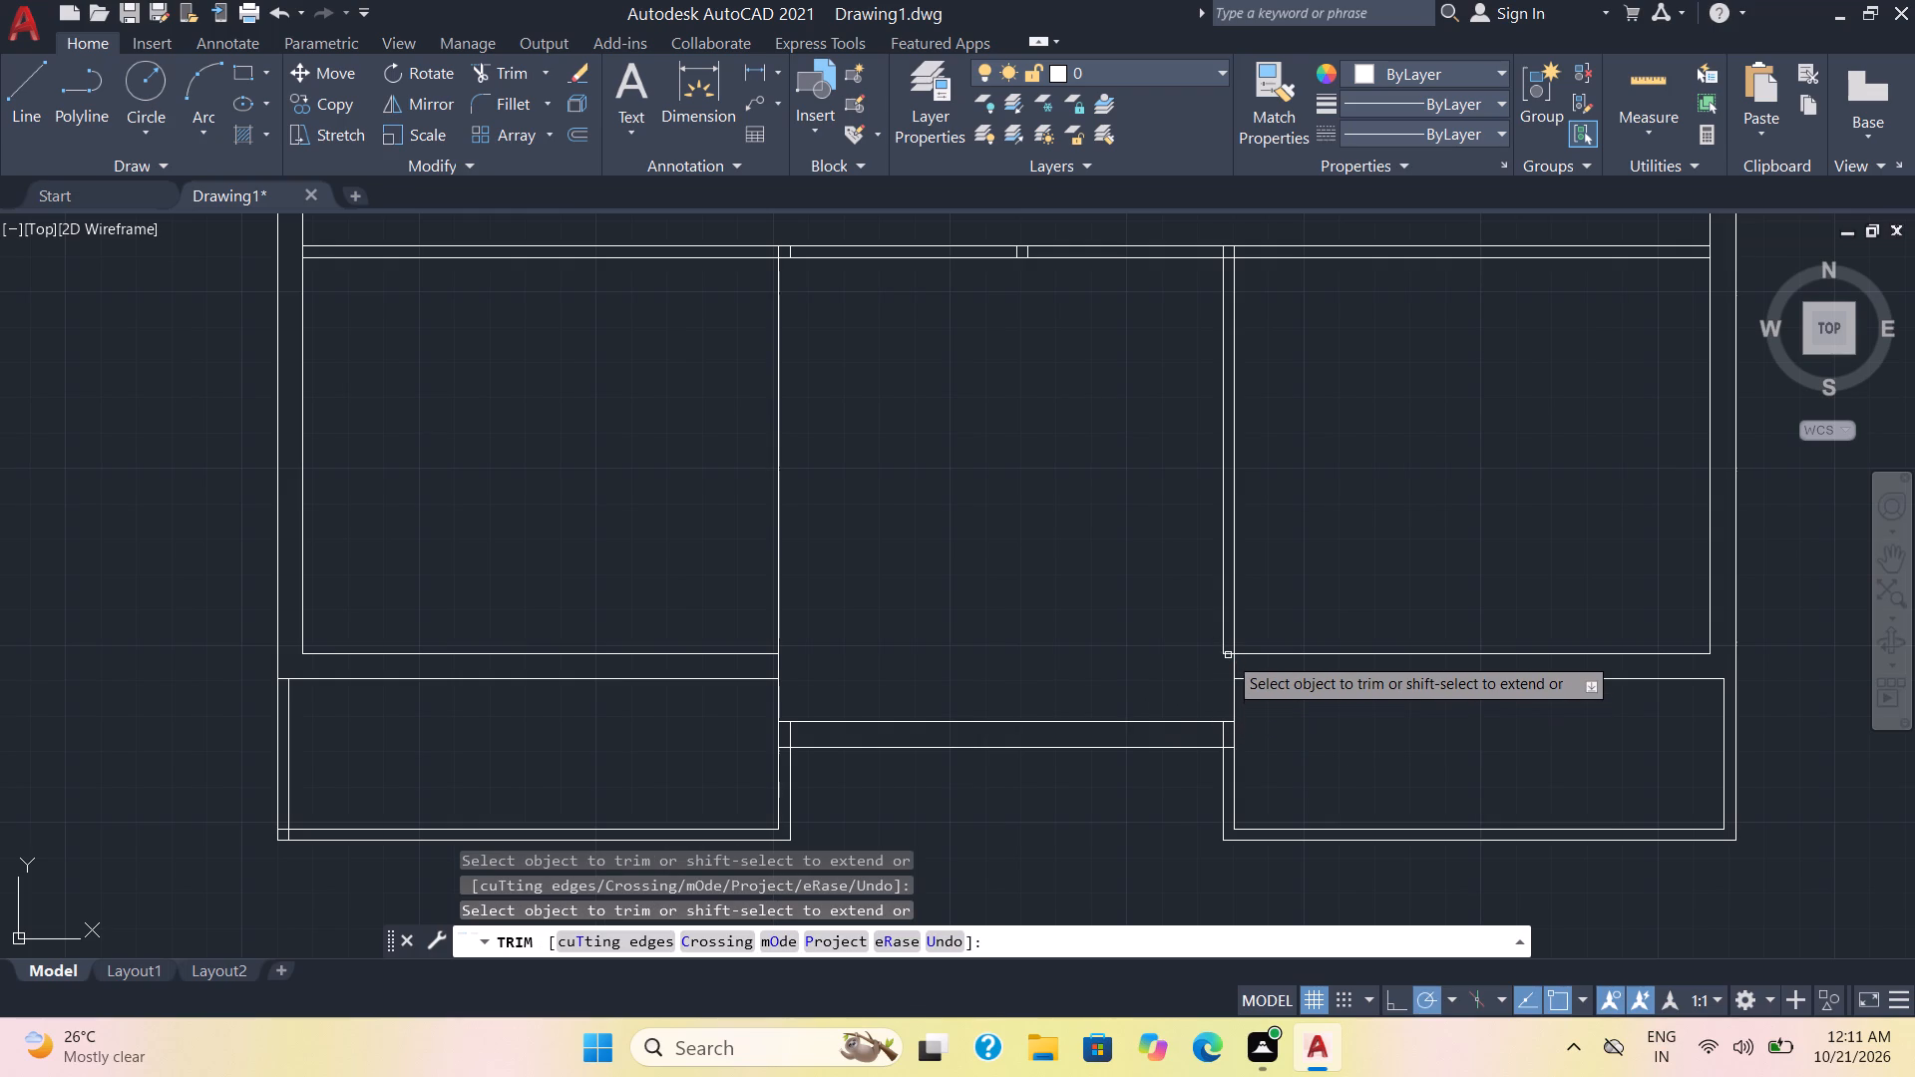
left_click(1228, 654)
left_click(1225, 652)
scroll(1203, 642, "down", 1)
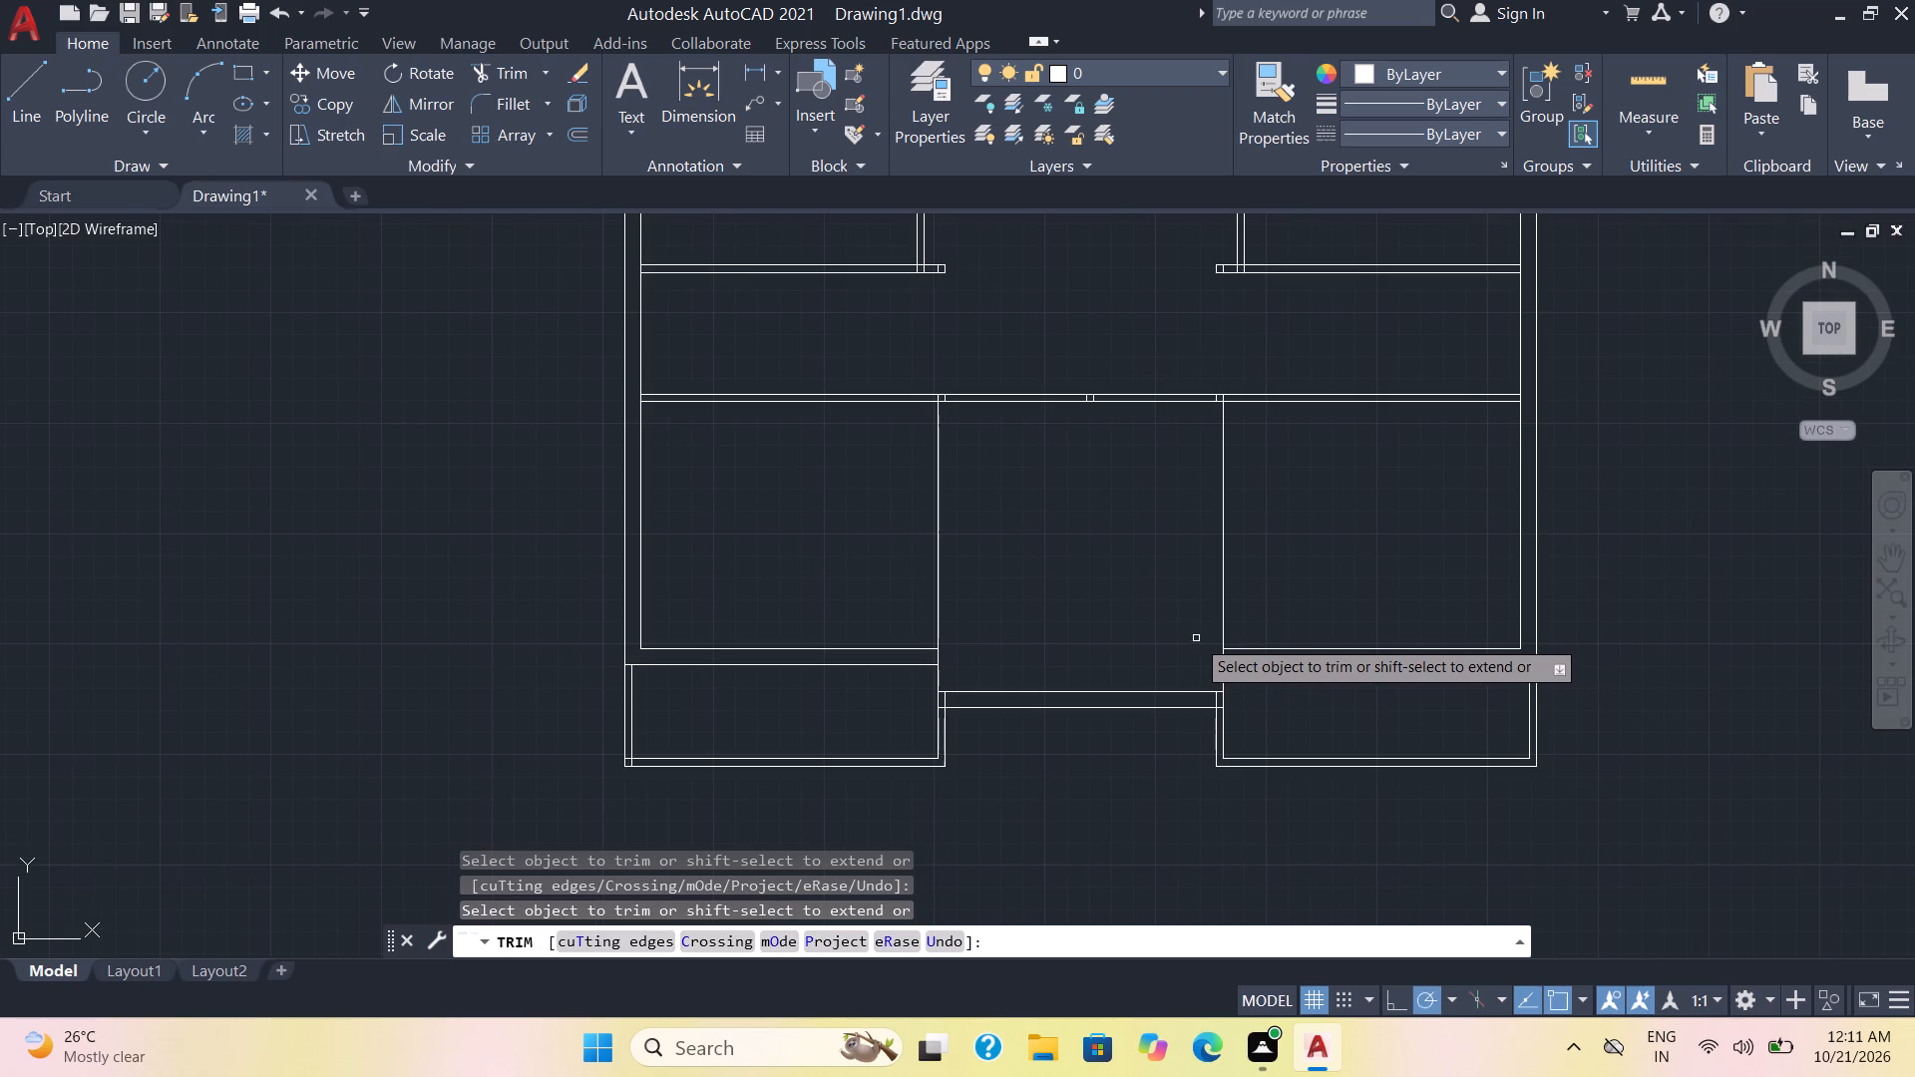
key("Escape")
Offset the remaining left and right side lines of the central bay 9" inward.
key("o")
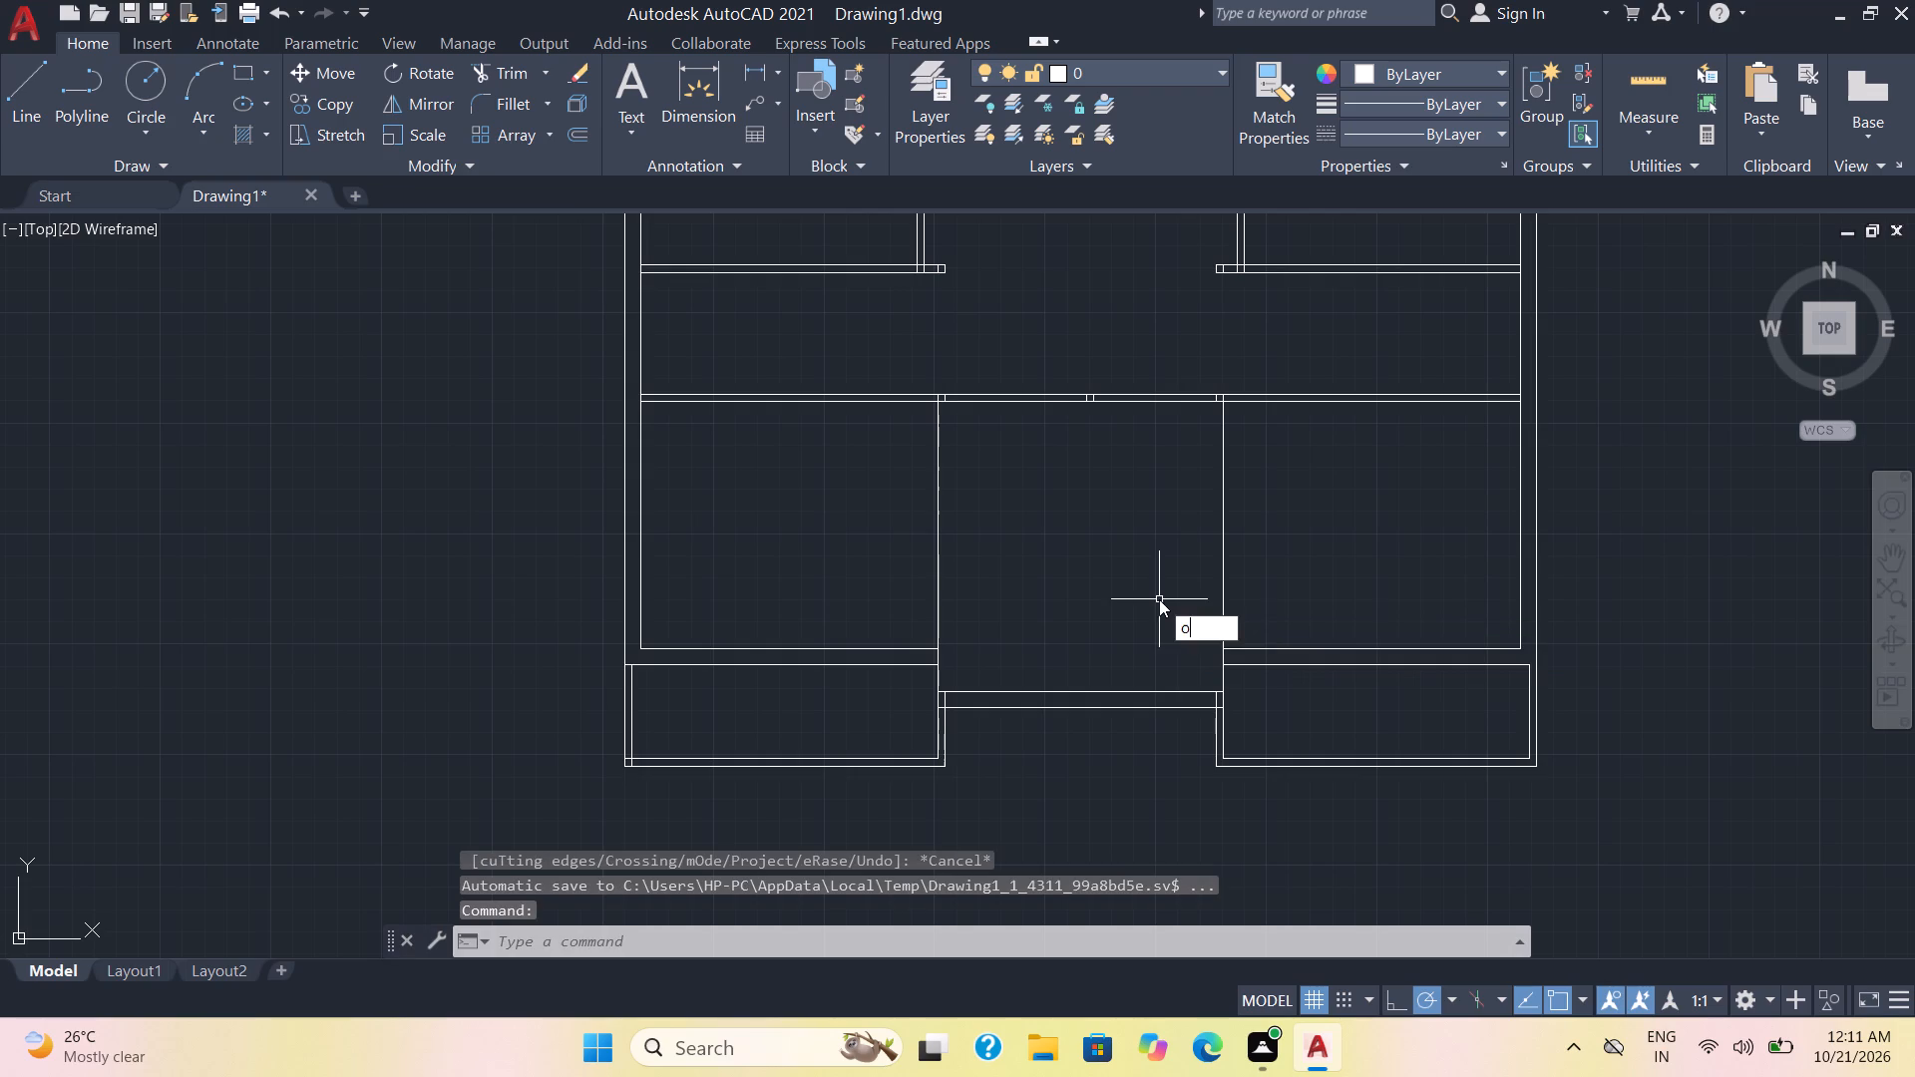
key("Return")
key("9")
key("Return")
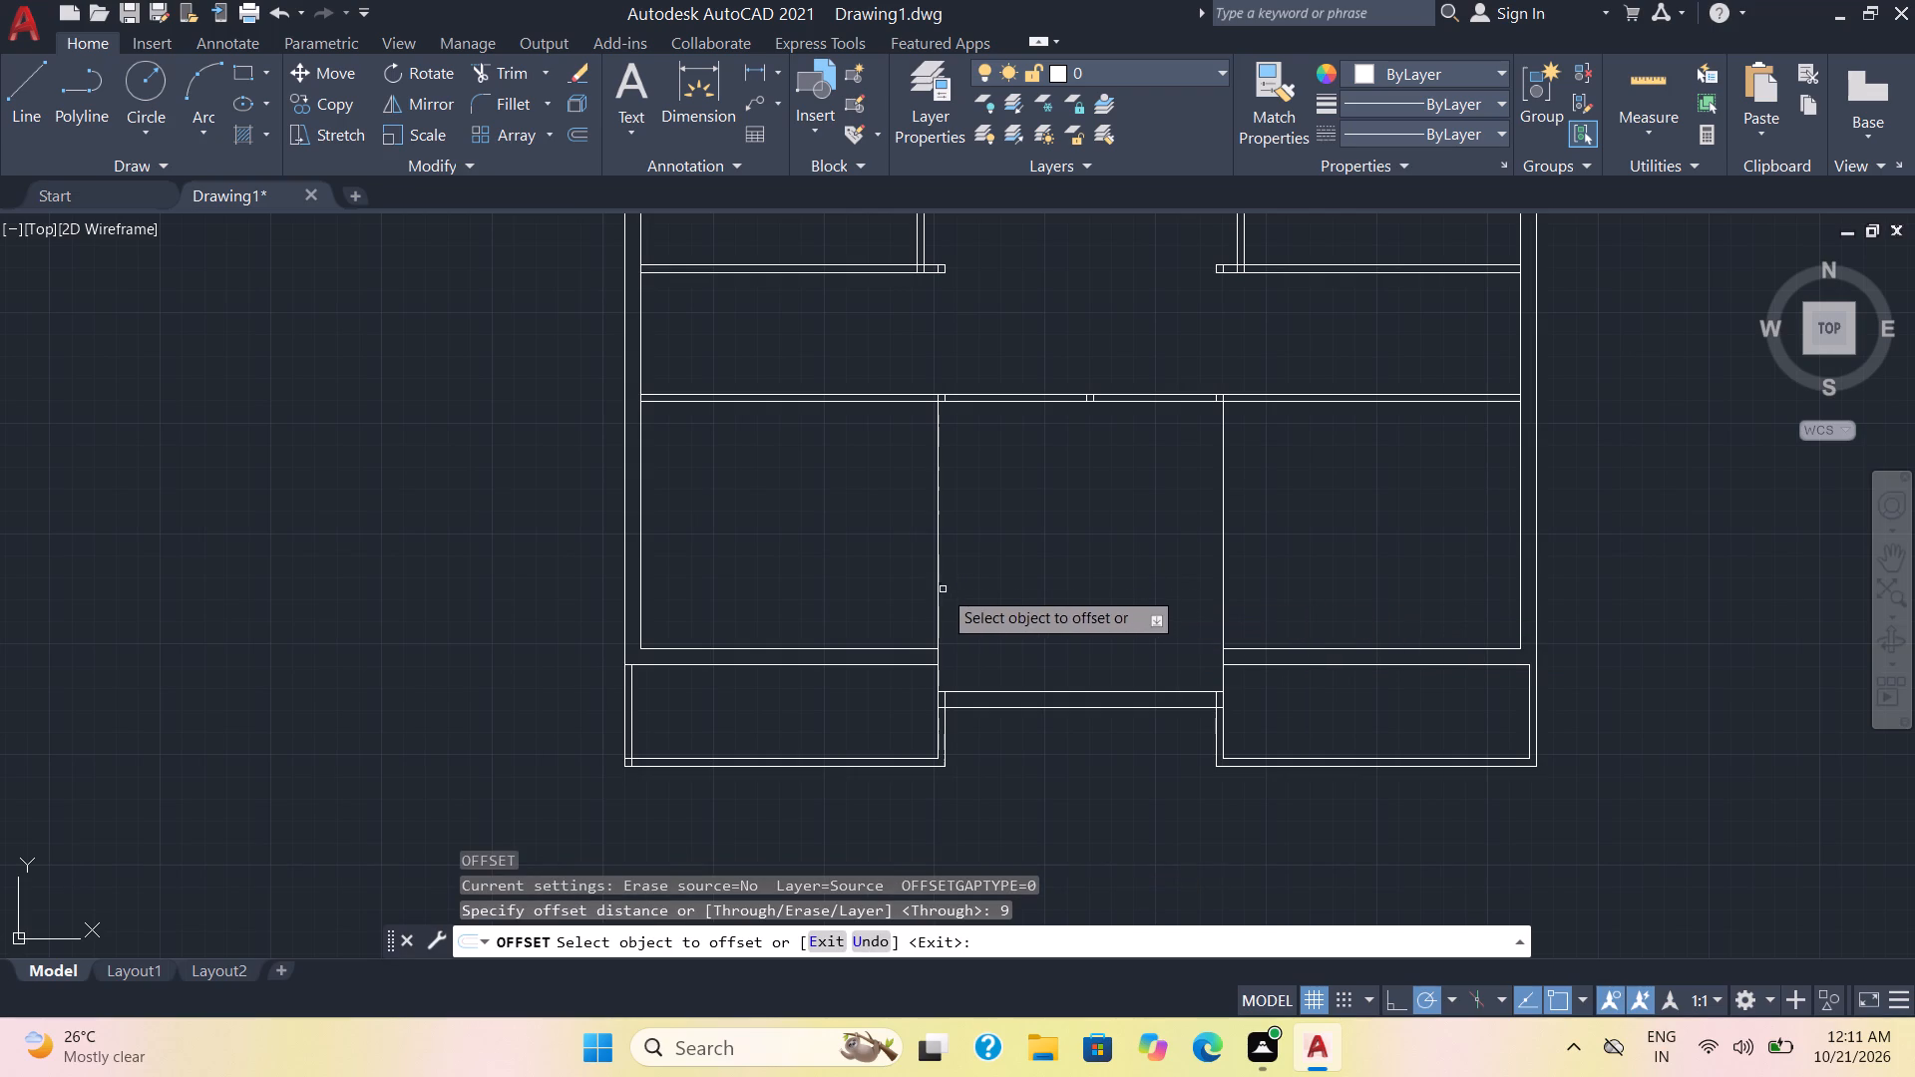
left_click(935, 594)
left_click(974, 590)
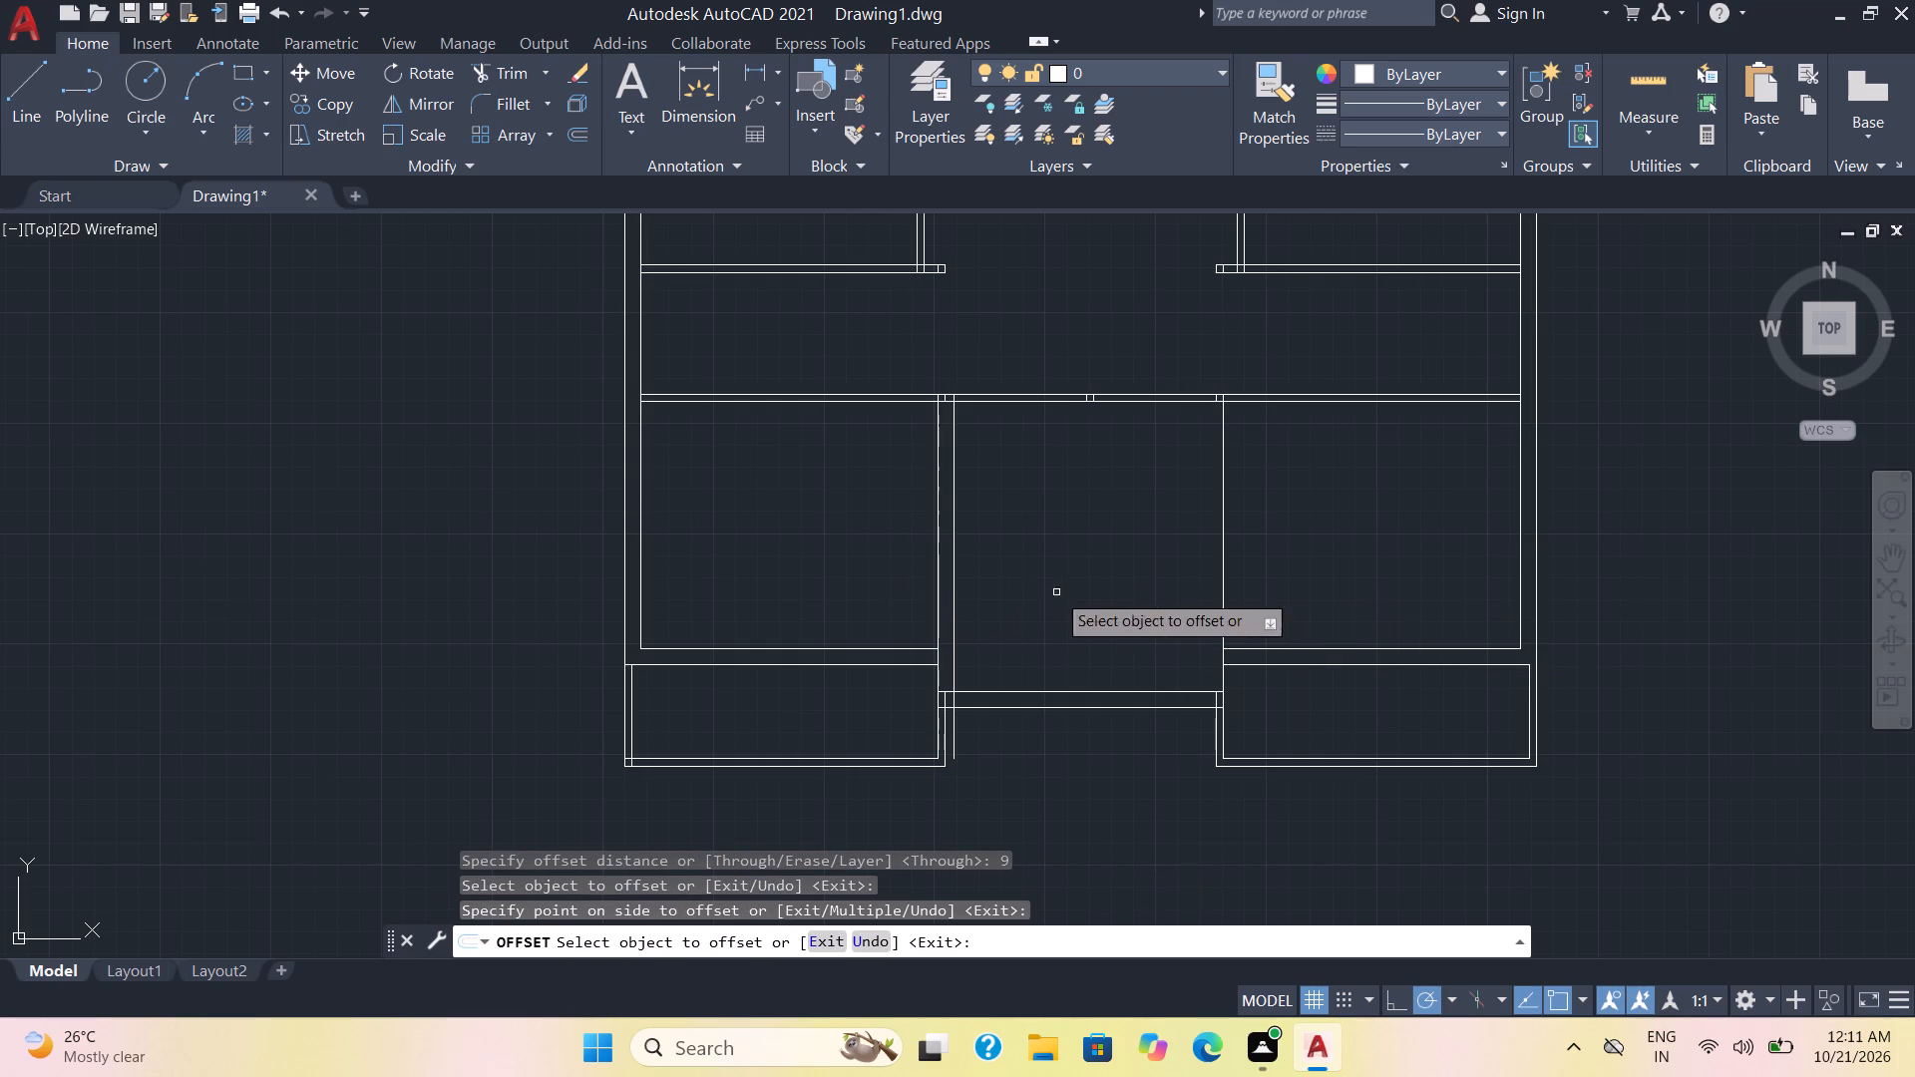
left_click(1222, 613)
left_click(1184, 611)
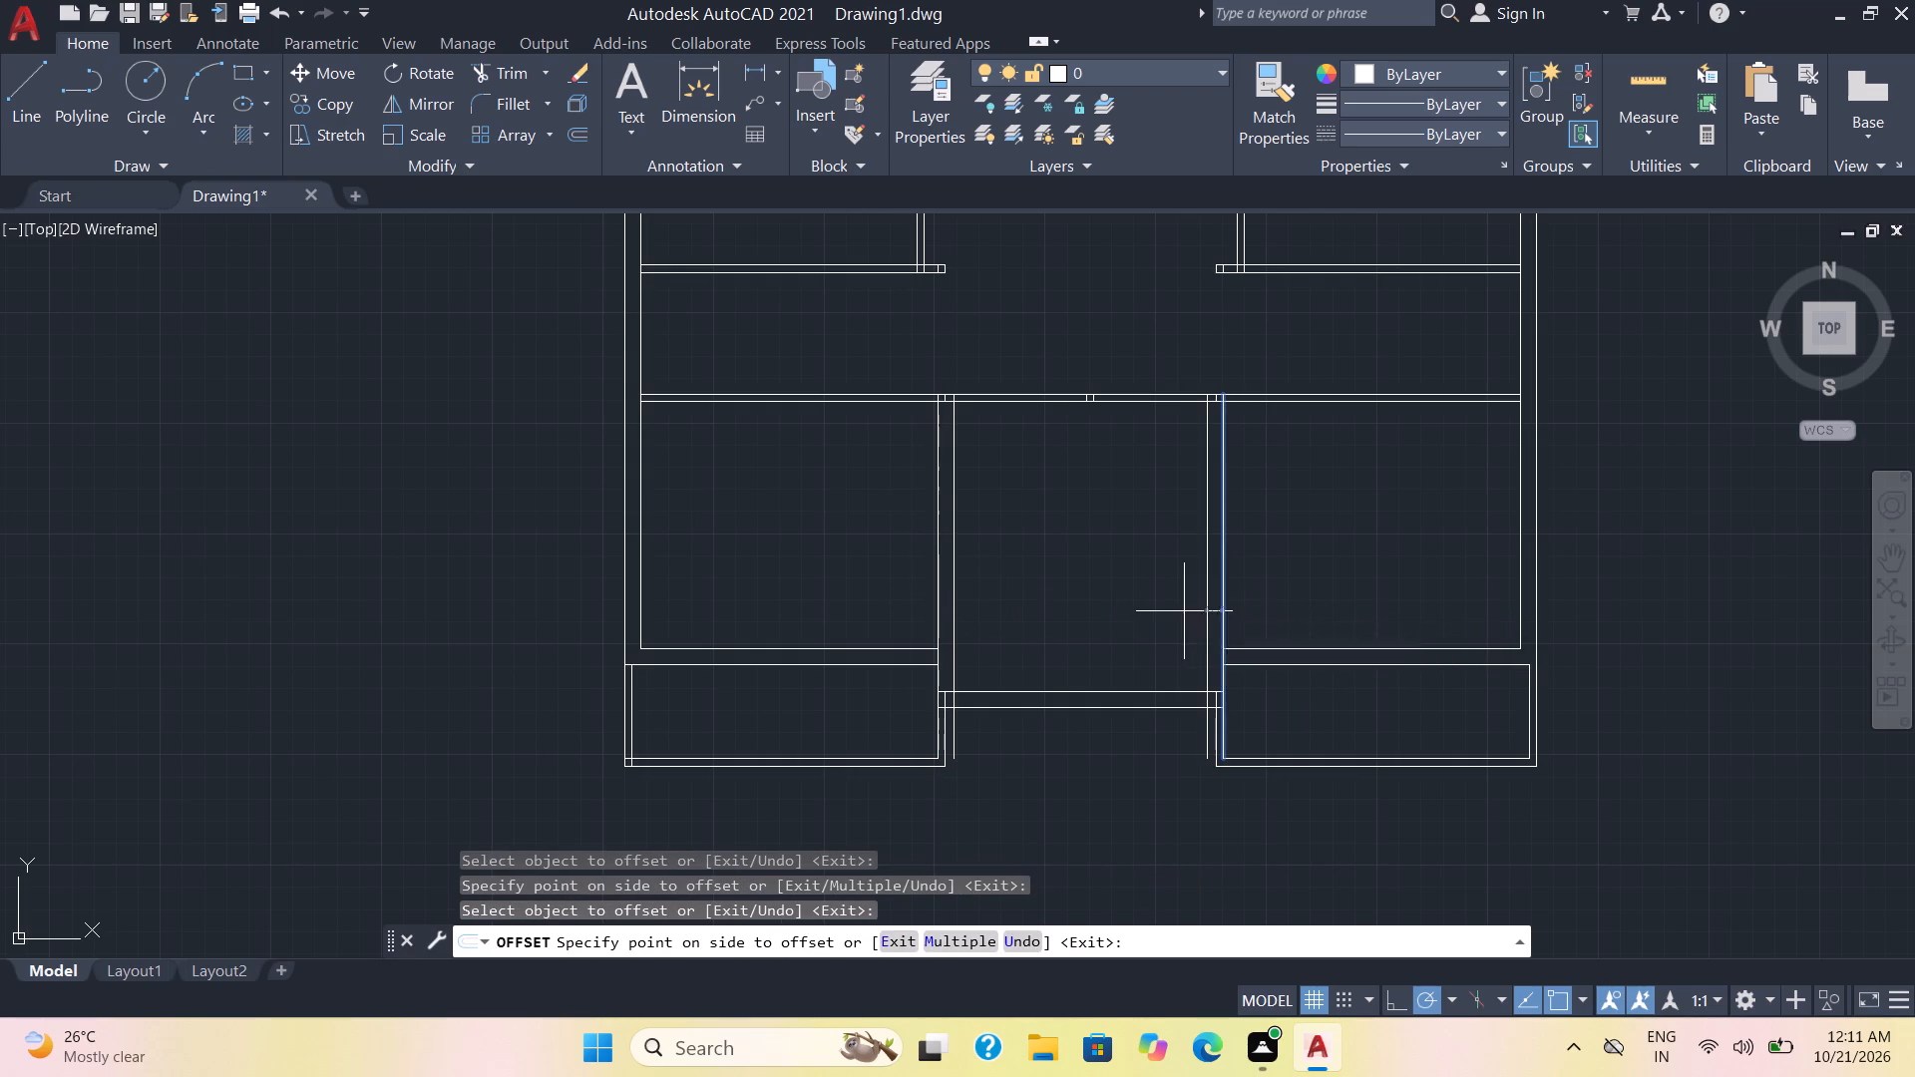
key("Escape")
Trim the new 9" wall lines below the front wall and the overlapping segments at both lower corners of the central room.
type("tr")
key("Return")
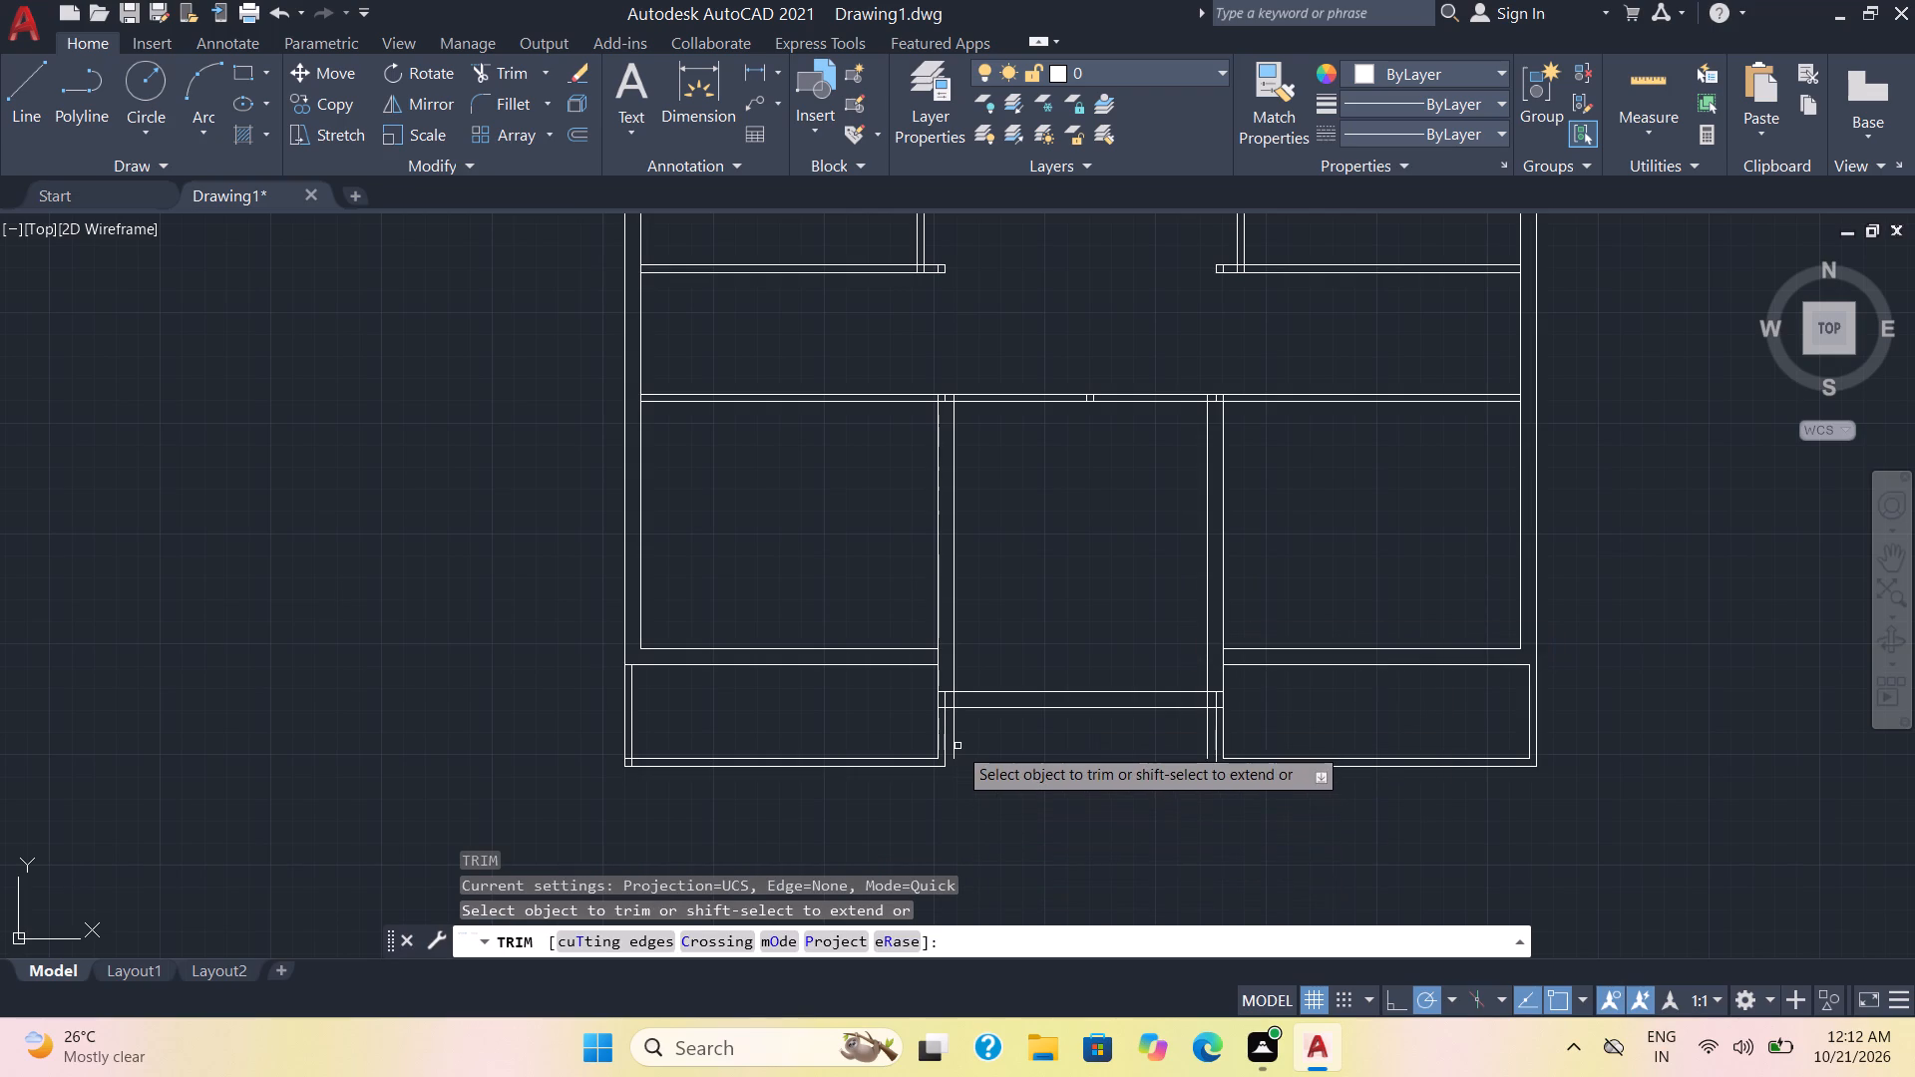
left_click(956, 736)
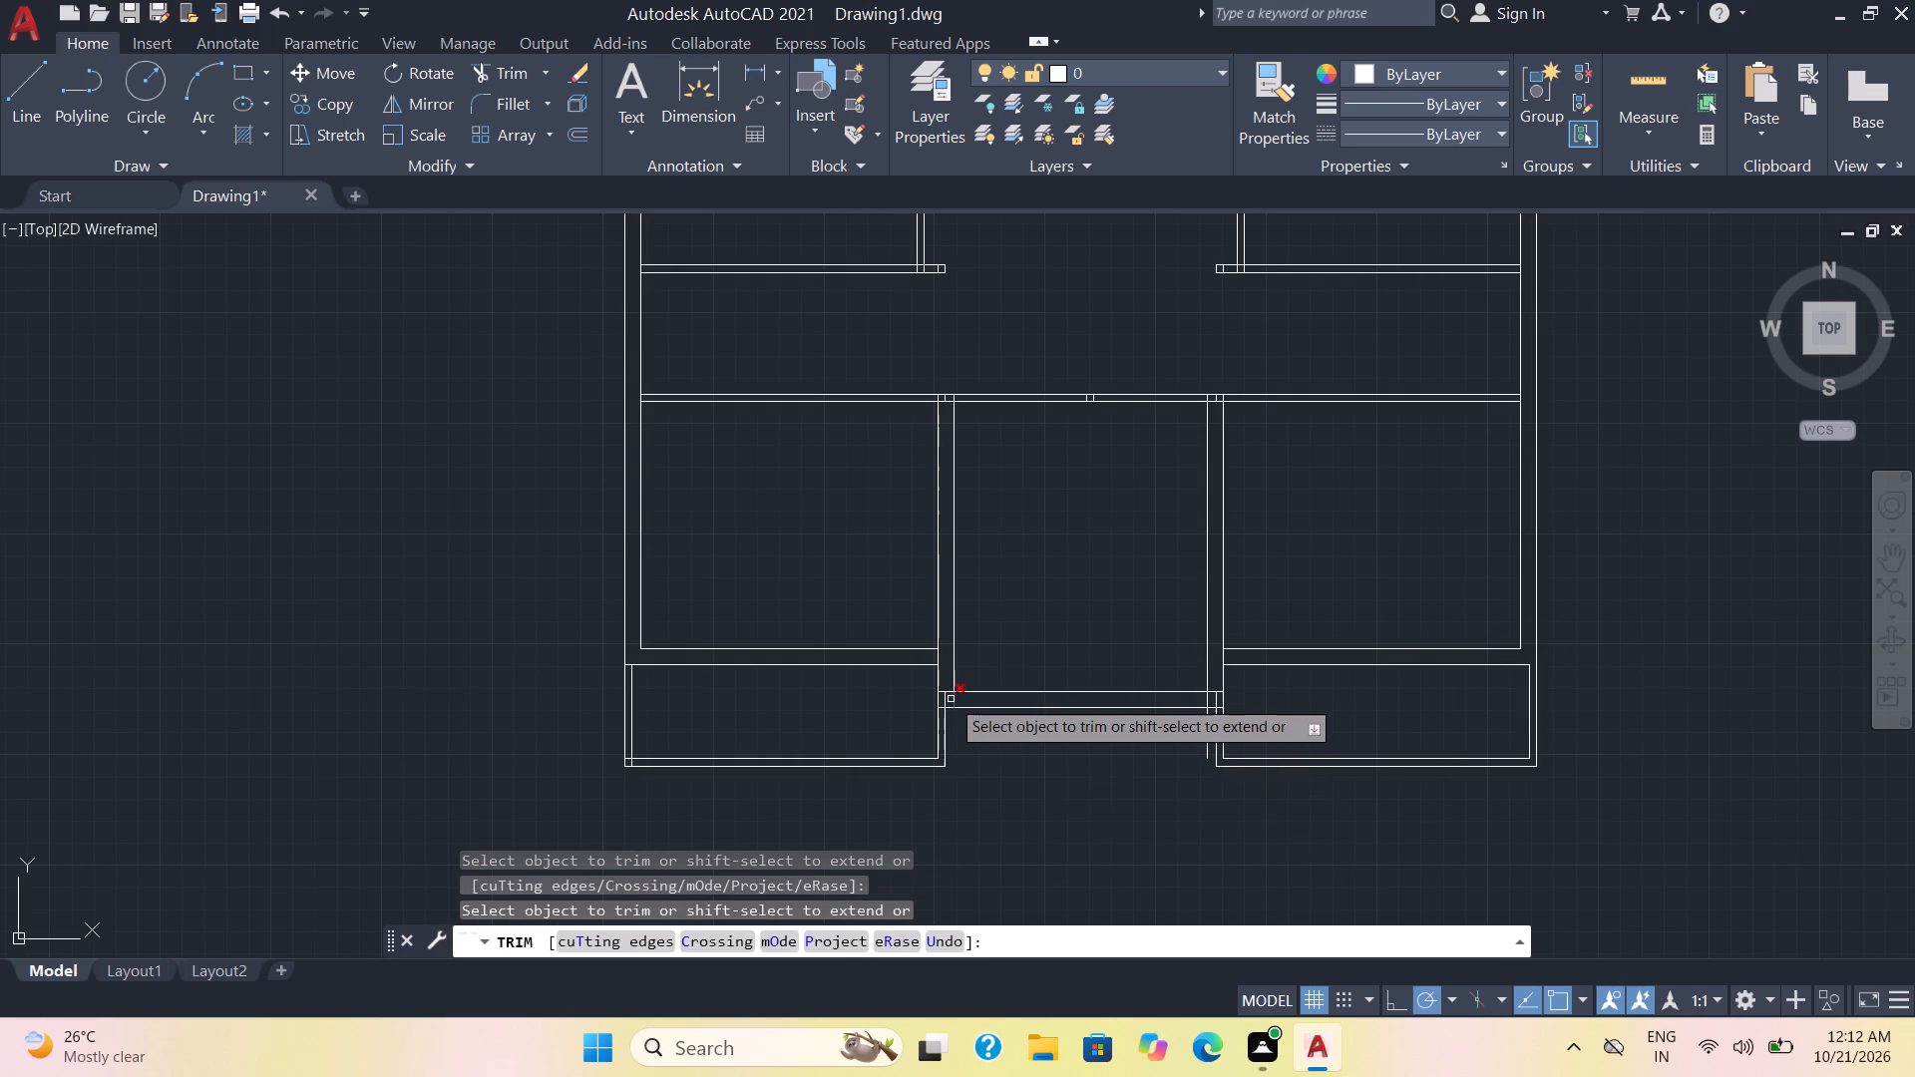
left_click(953, 697)
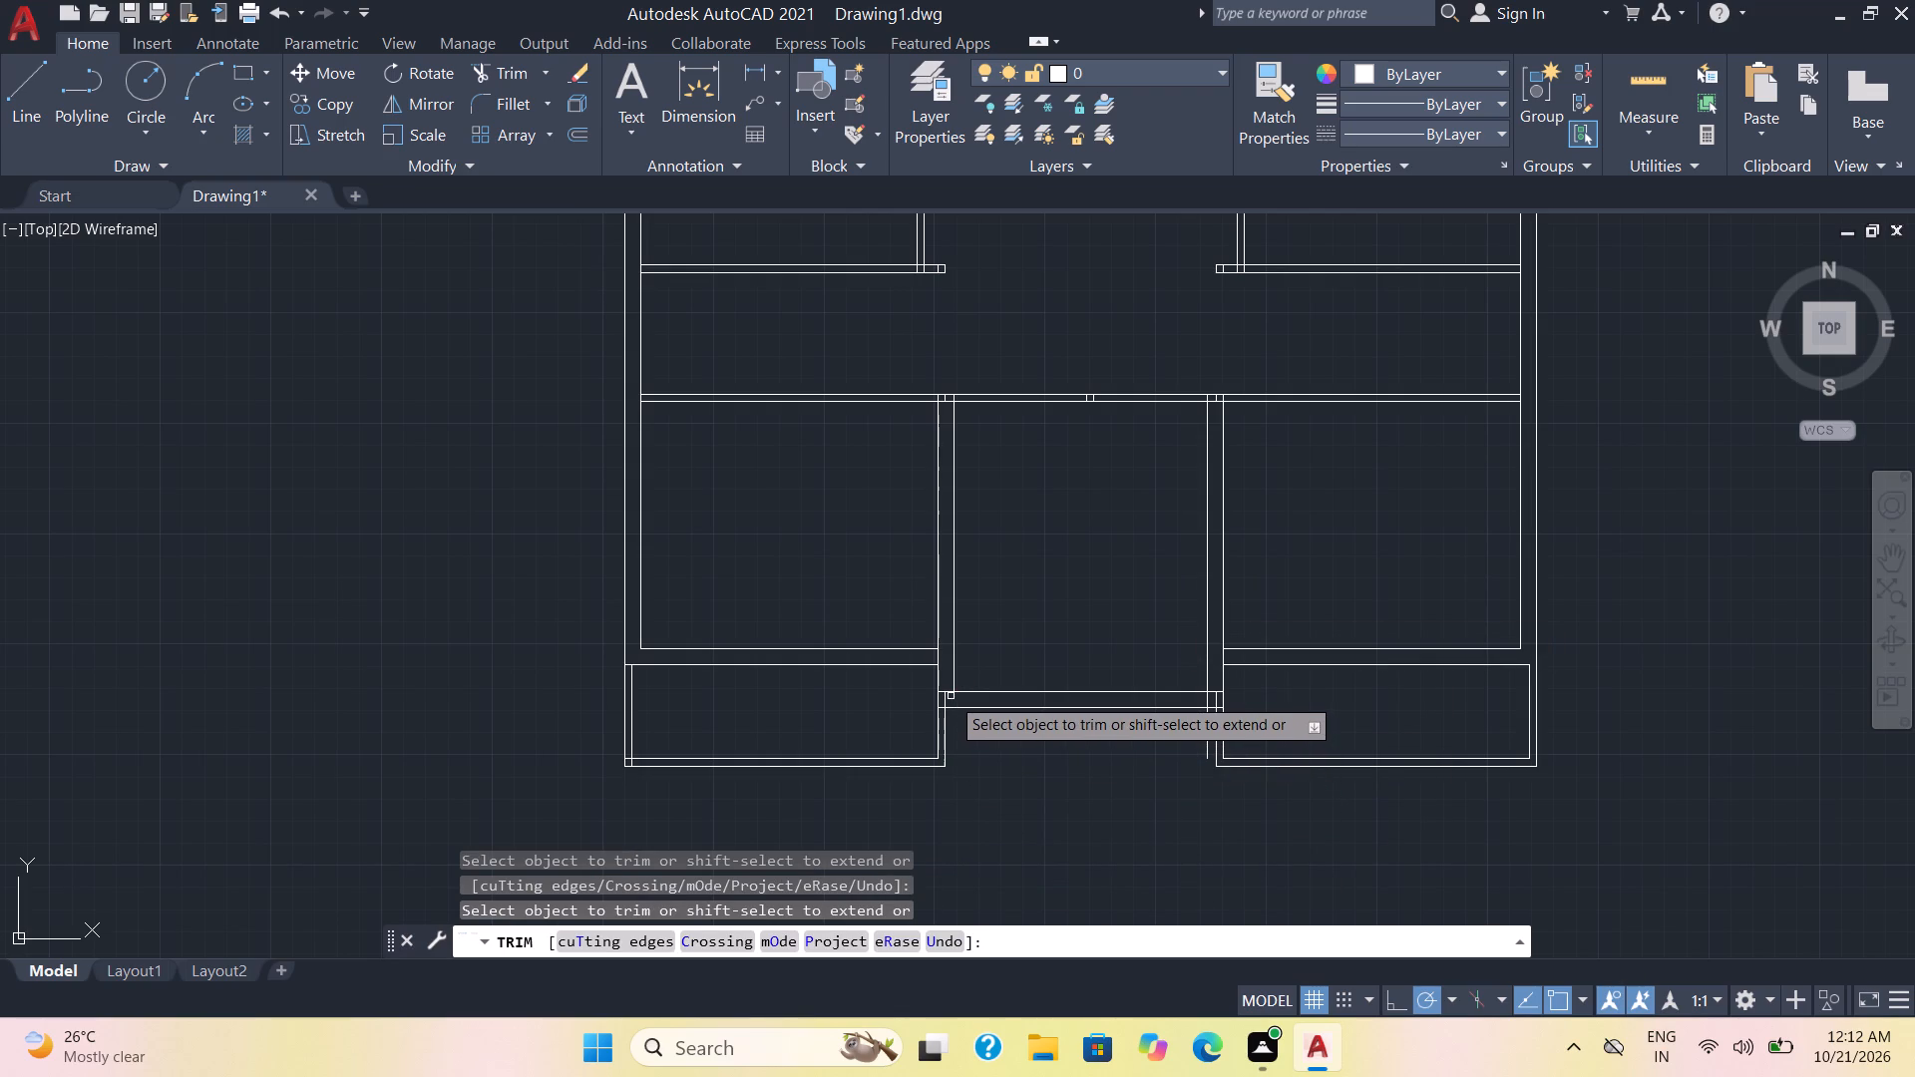
left_click(948, 696)
left_click(943, 691)
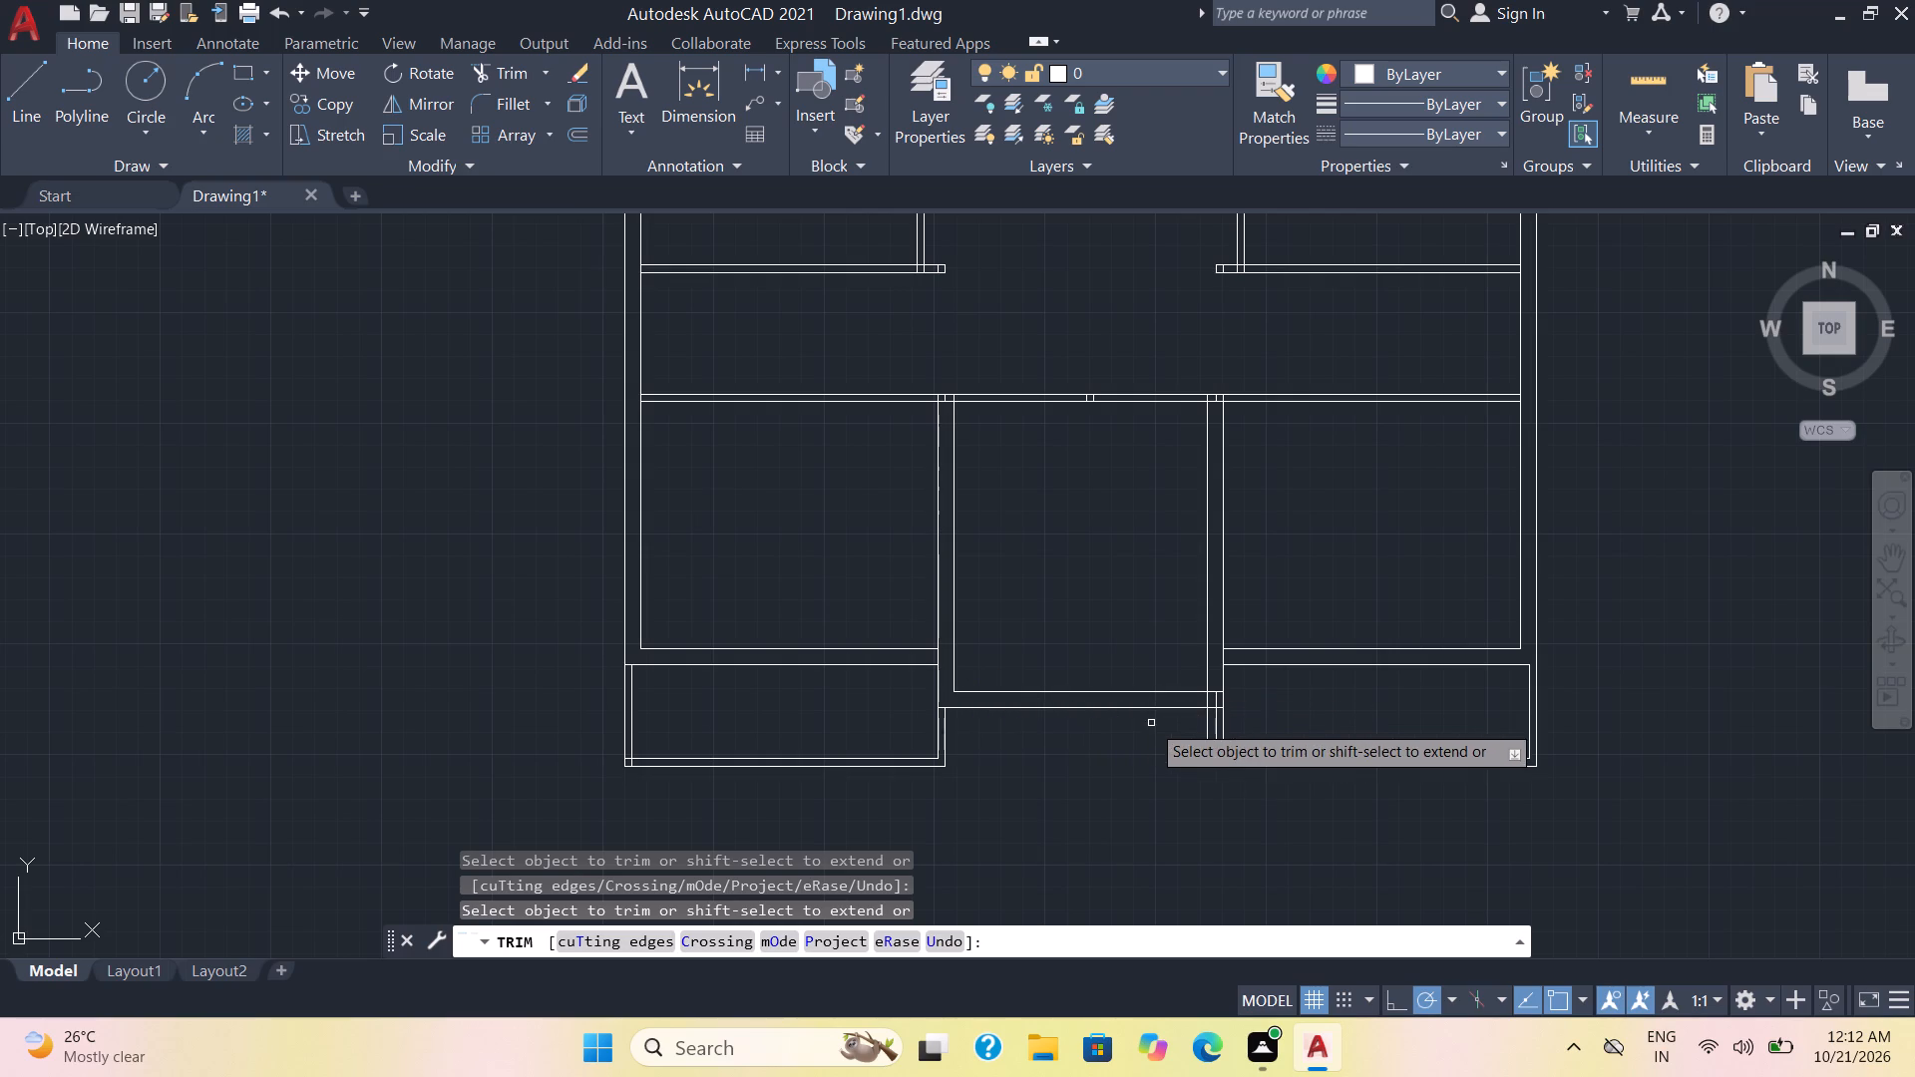
scroll(1151, 723, "up", 2)
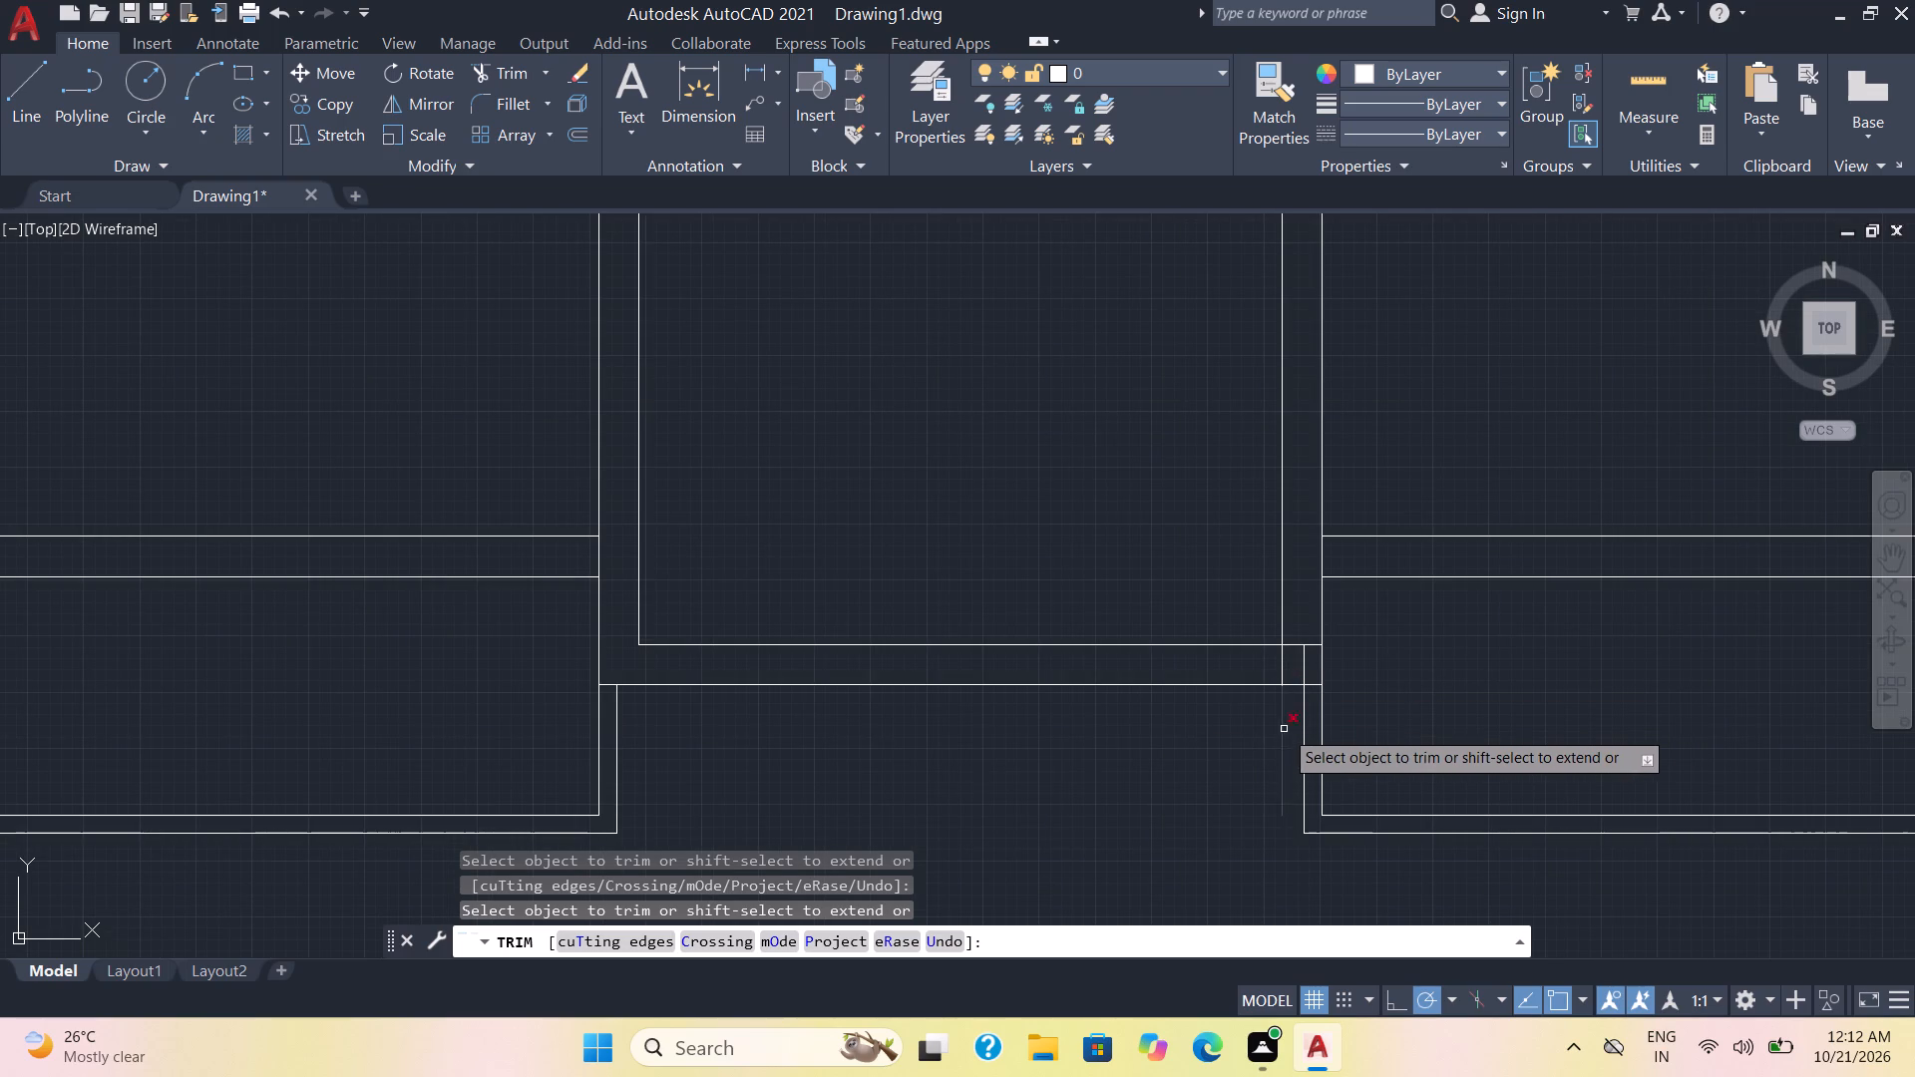
left_click(1285, 732)
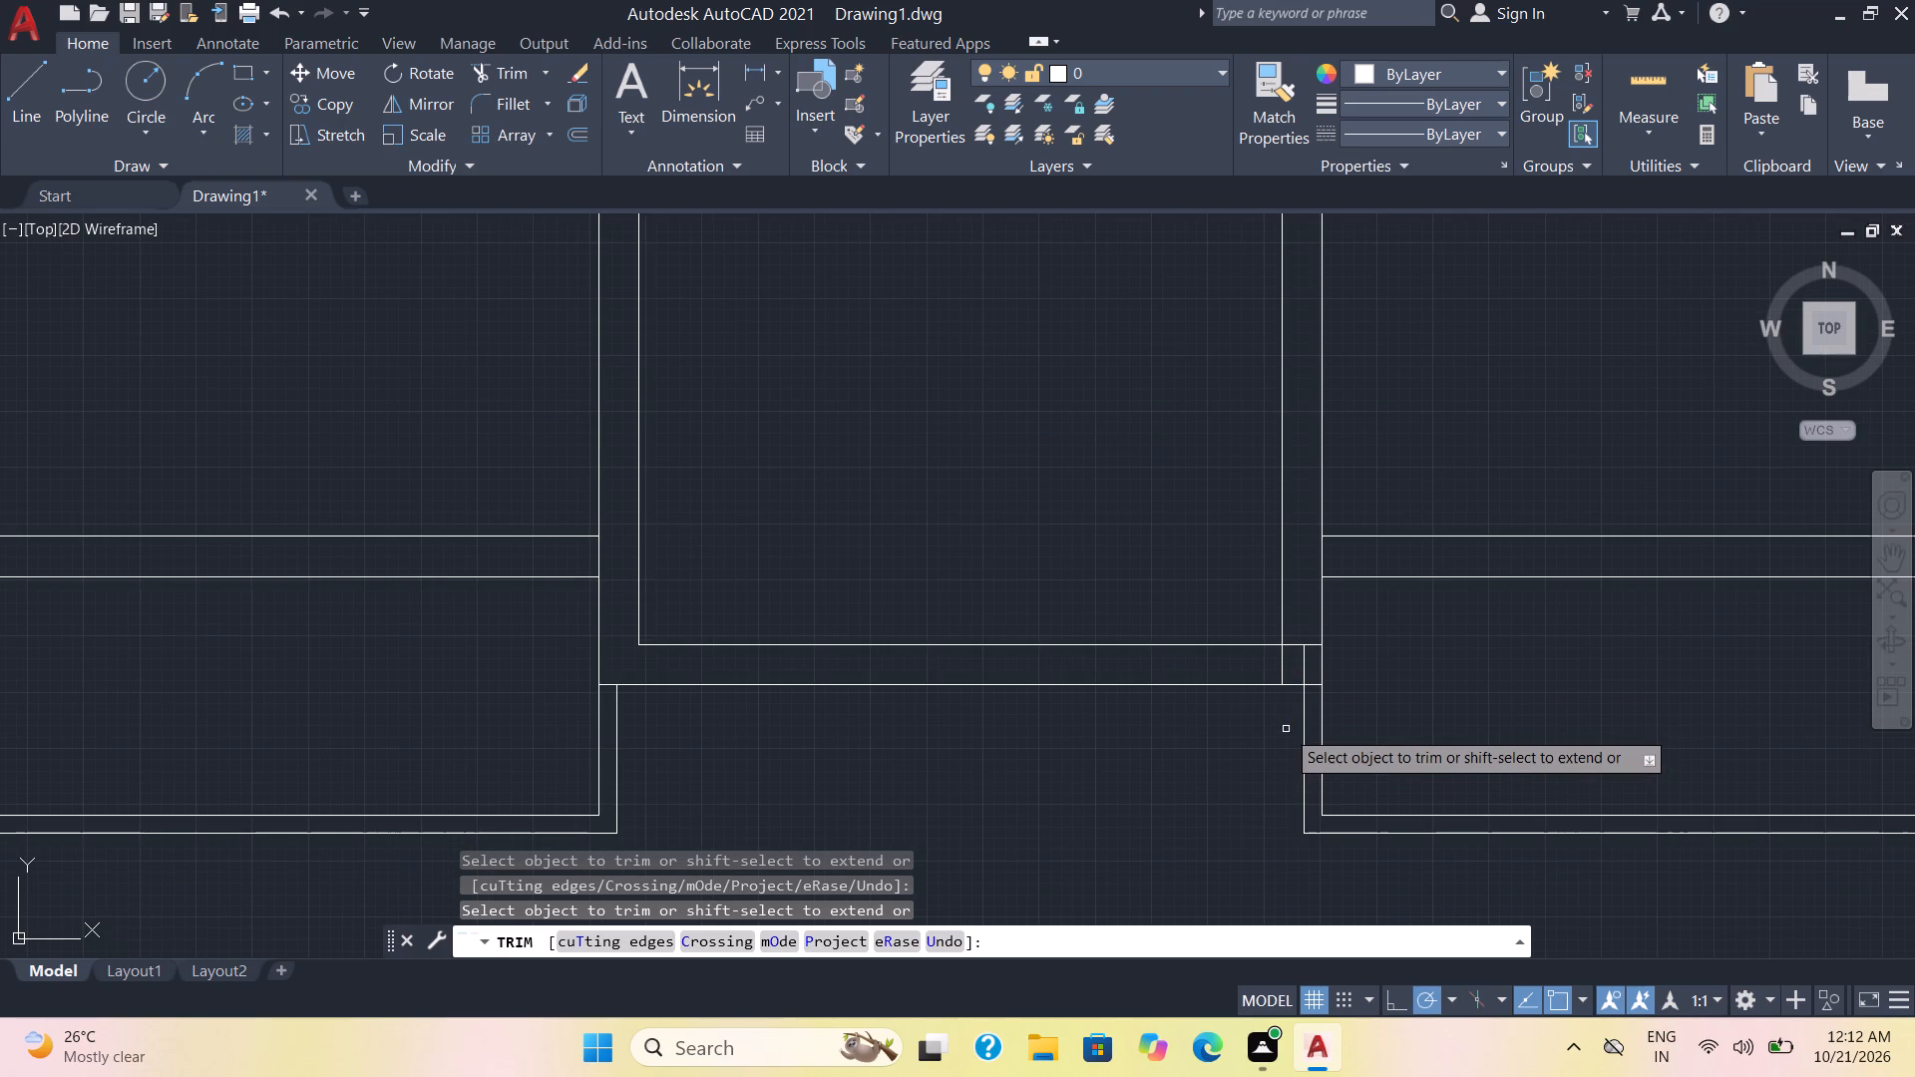
left_click(1302, 669)
left_click(1309, 643)
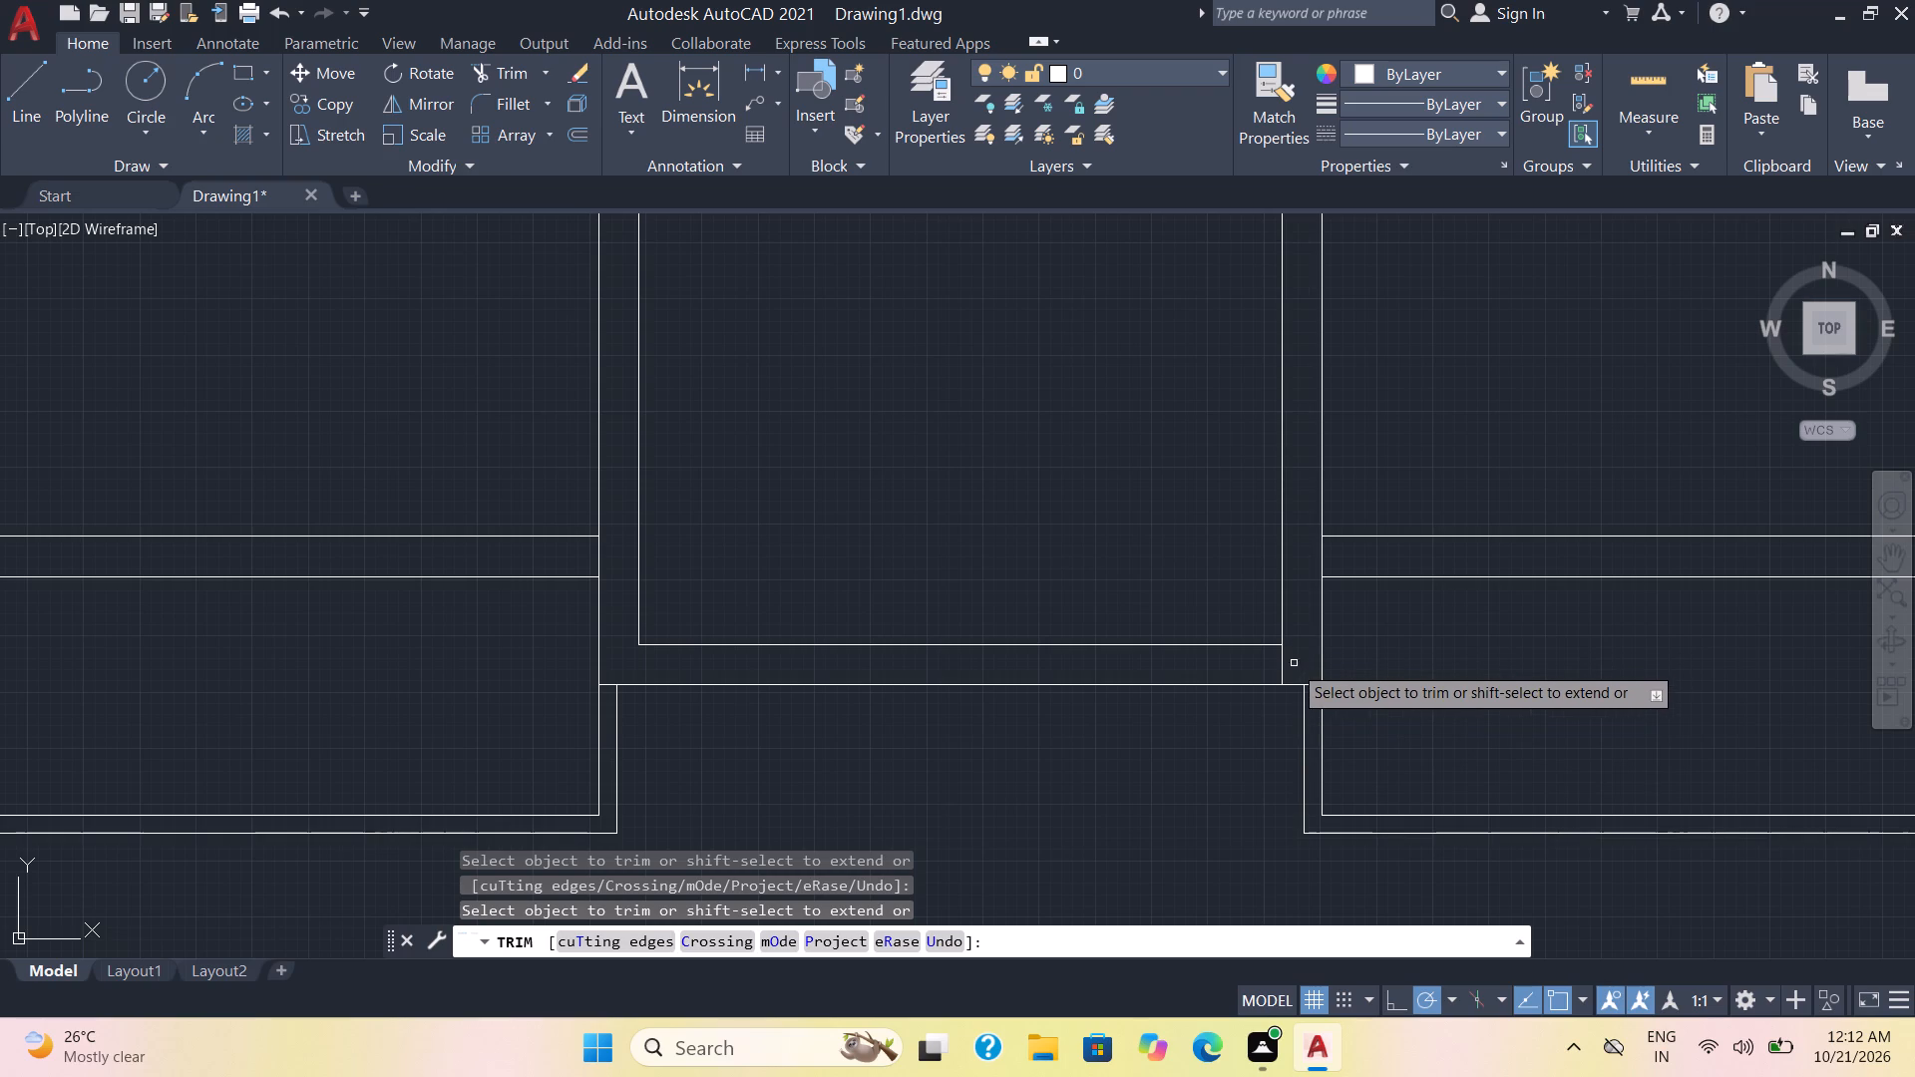
left_click(1283, 669)
Measure the clear width of the passage between the upper left room and the lower cross partition.
scroll(1103, 599, "down", 2)
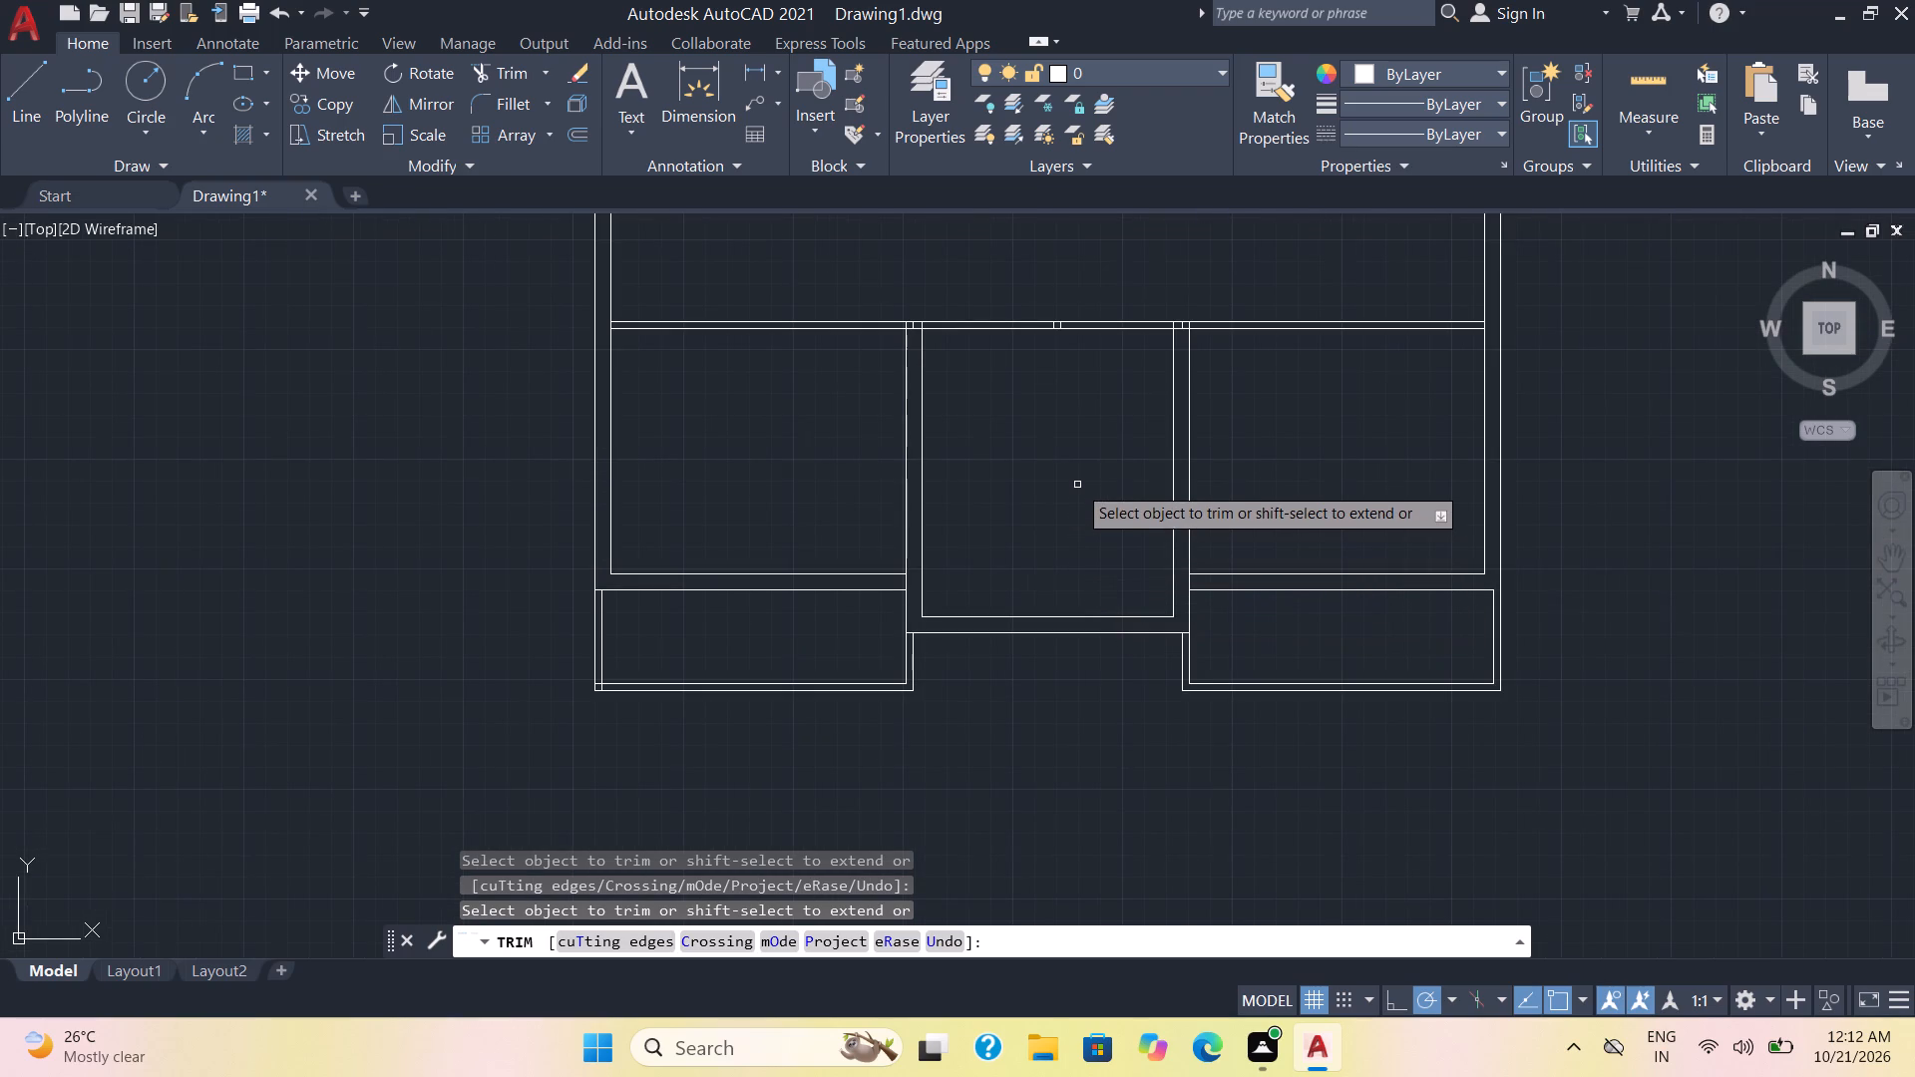
middle_click_drag(1077, 484, 1074, 594)
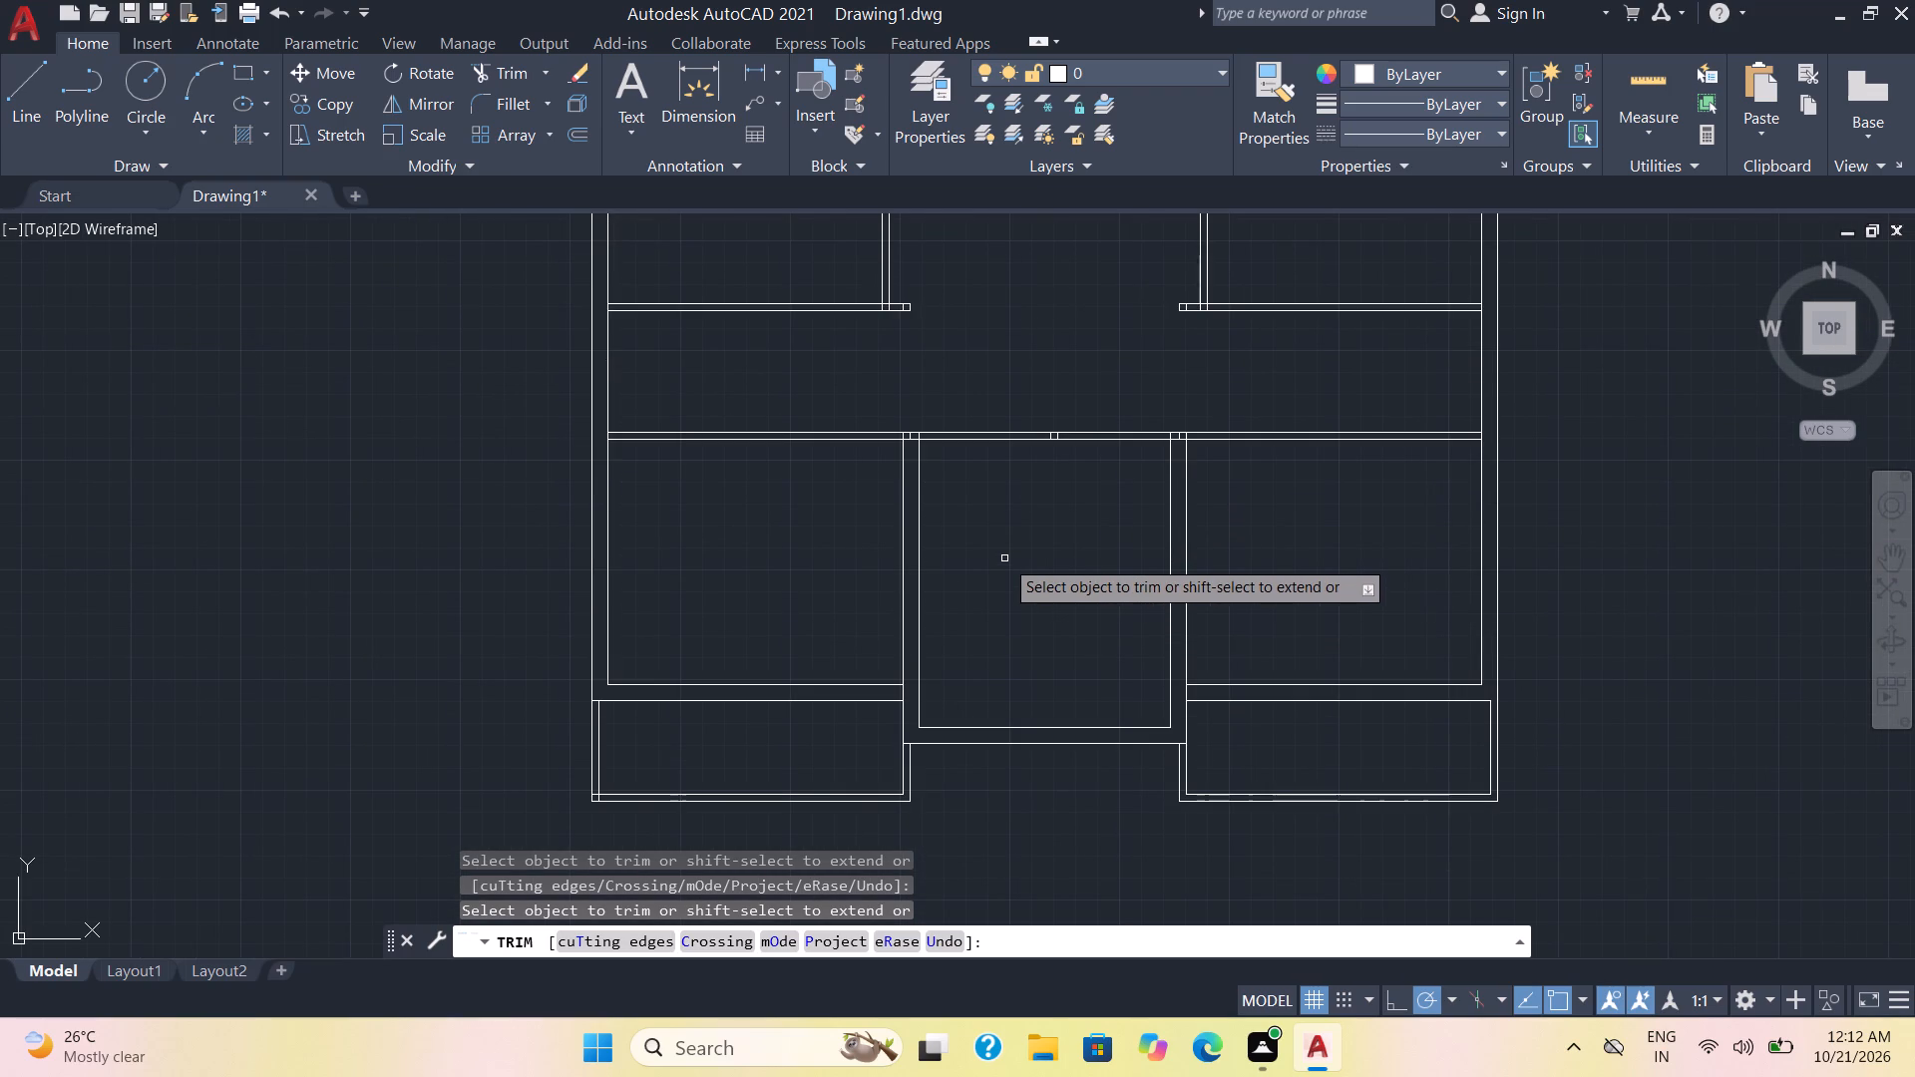
middle_click_drag(1003, 538, 1013, 603)
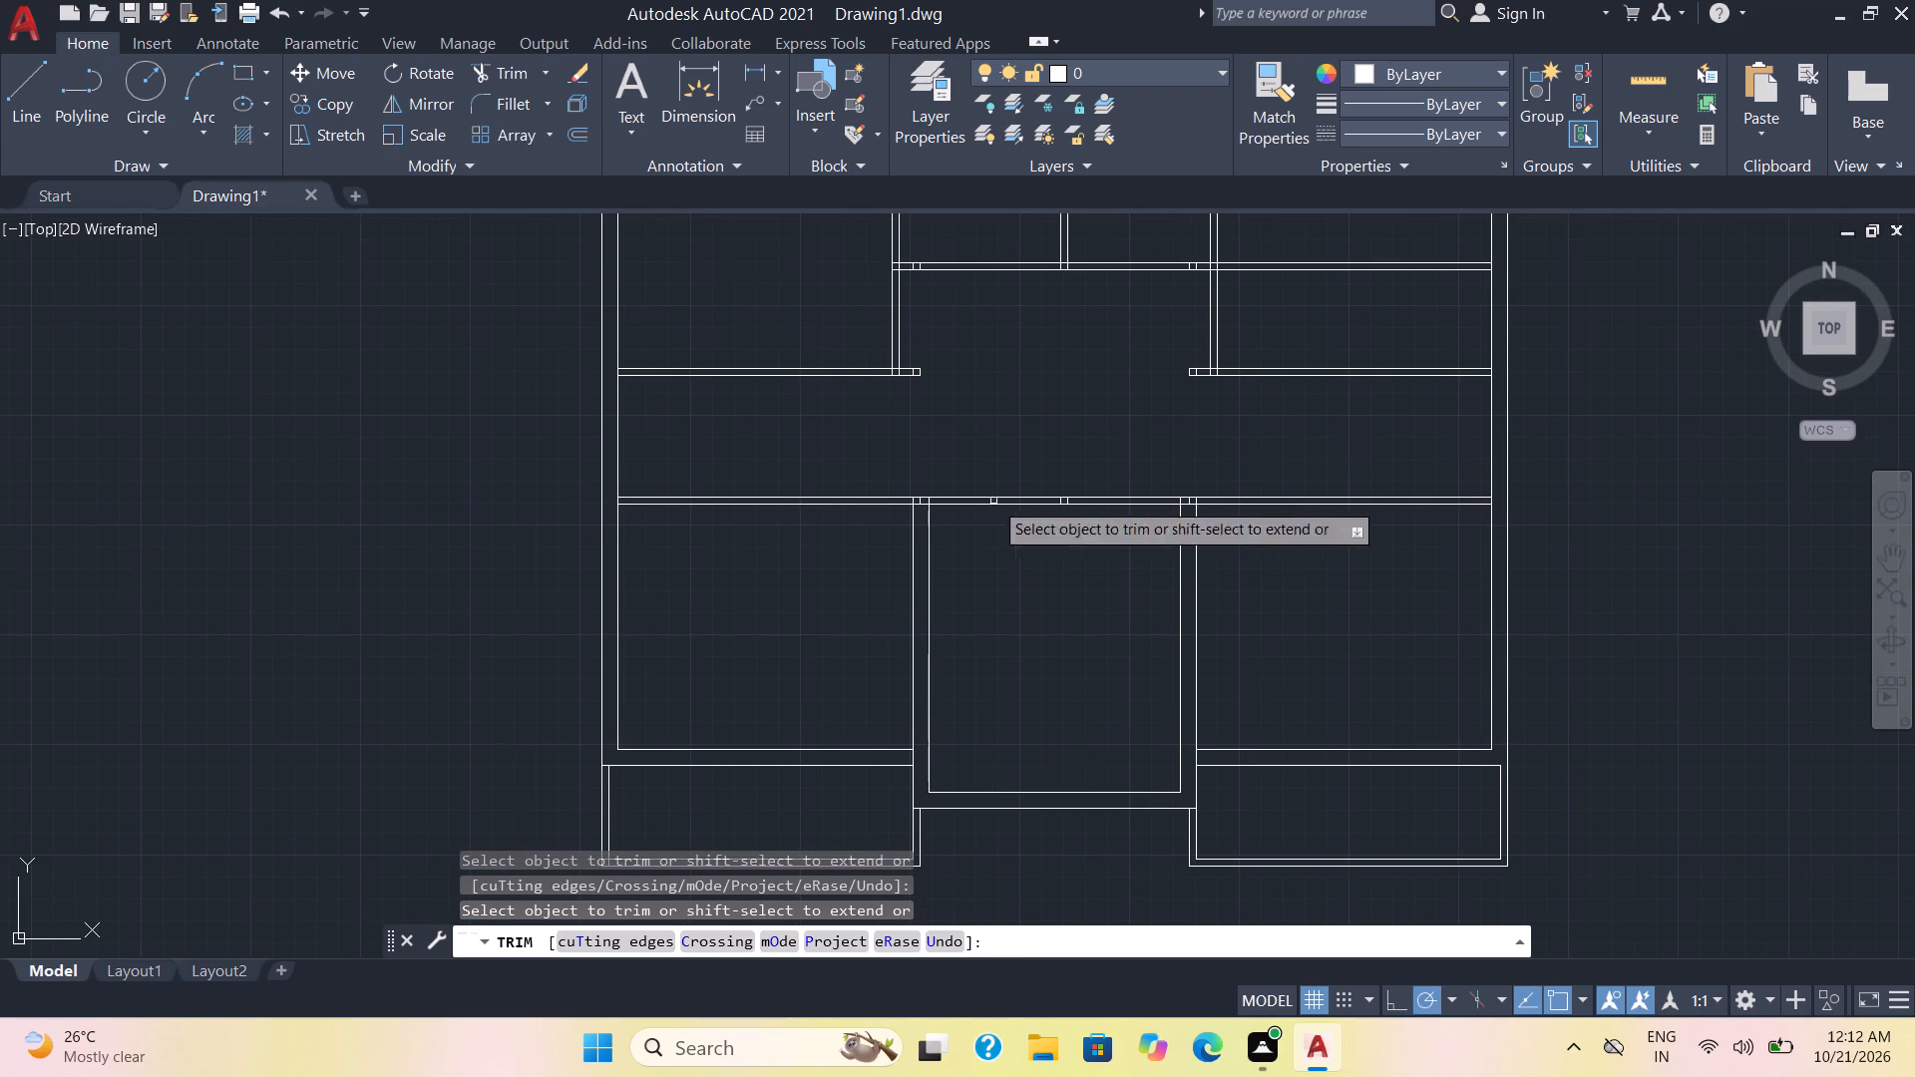
left_click(1659, 90)
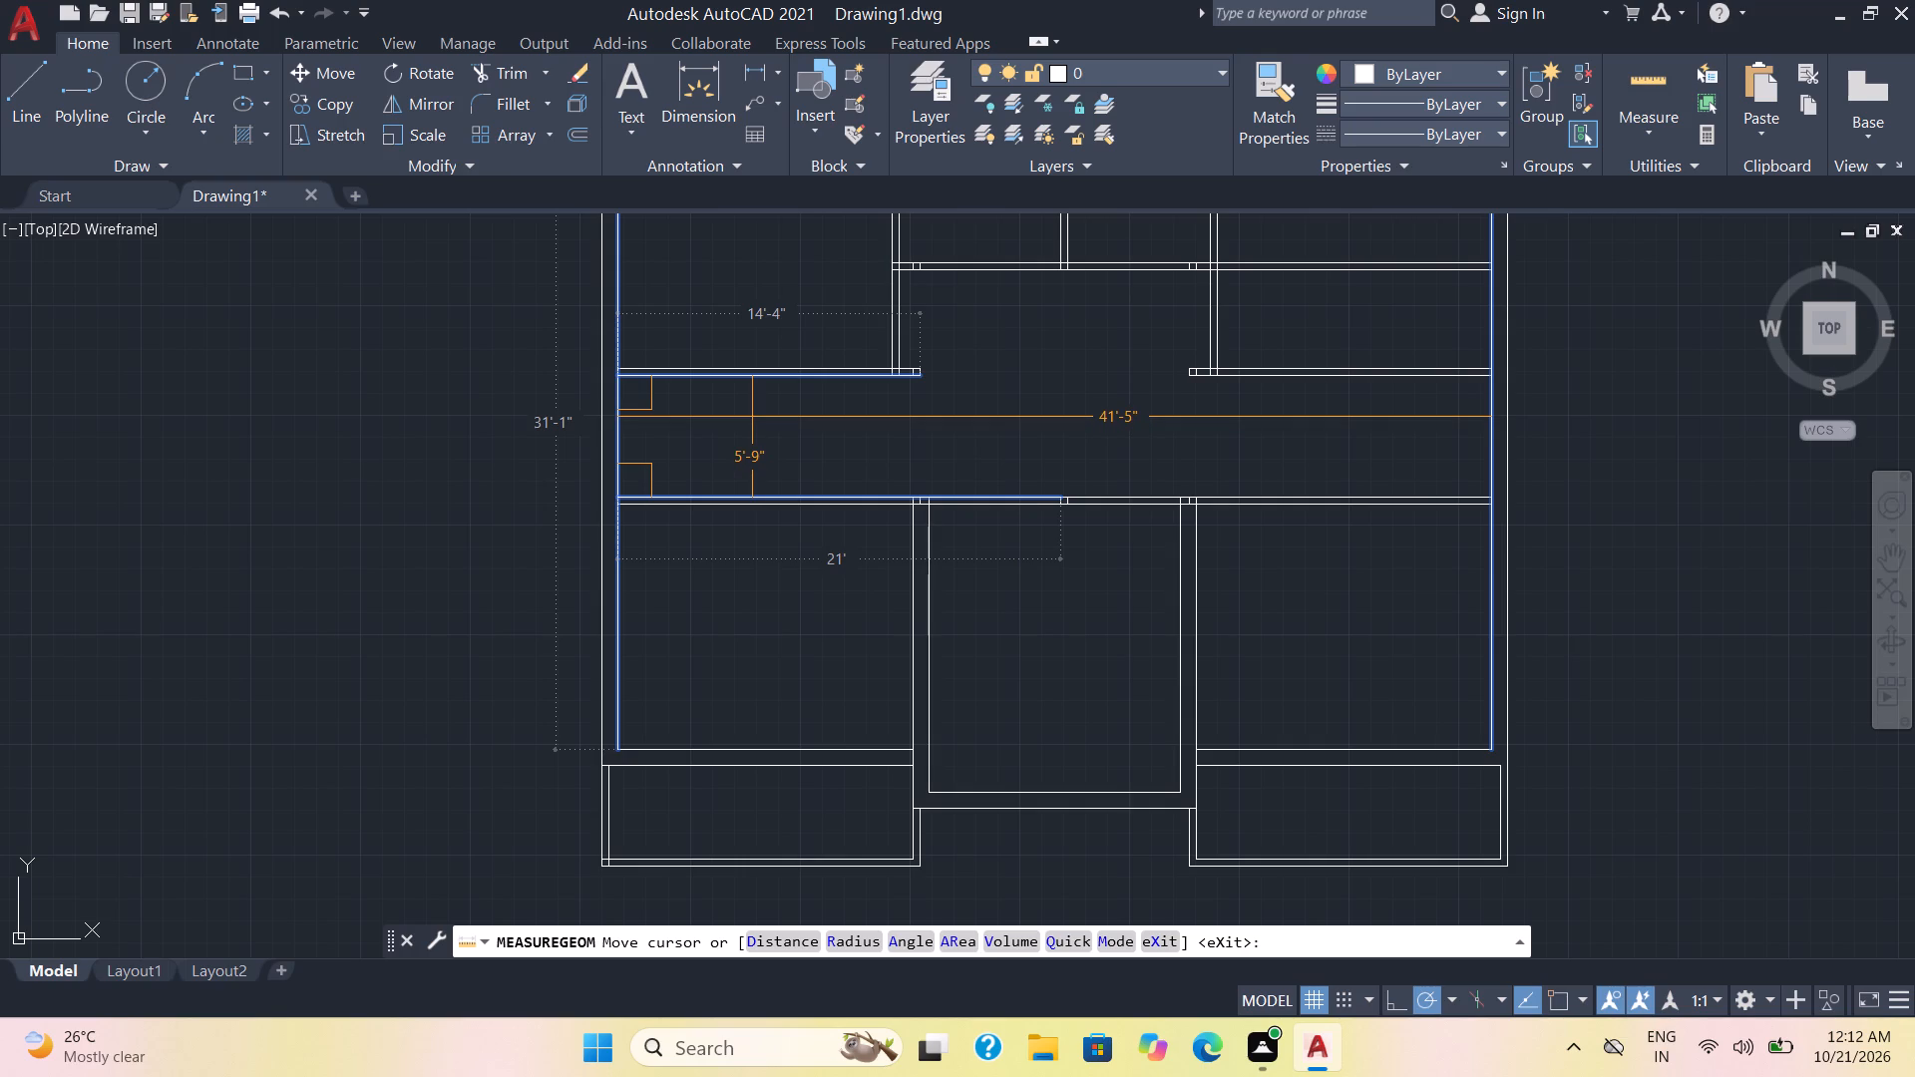
key("Escape")
Offset the lower cross partition's passage-side line 2.5' up into the passage, and offset that new line a further 4" upward.
key("o")
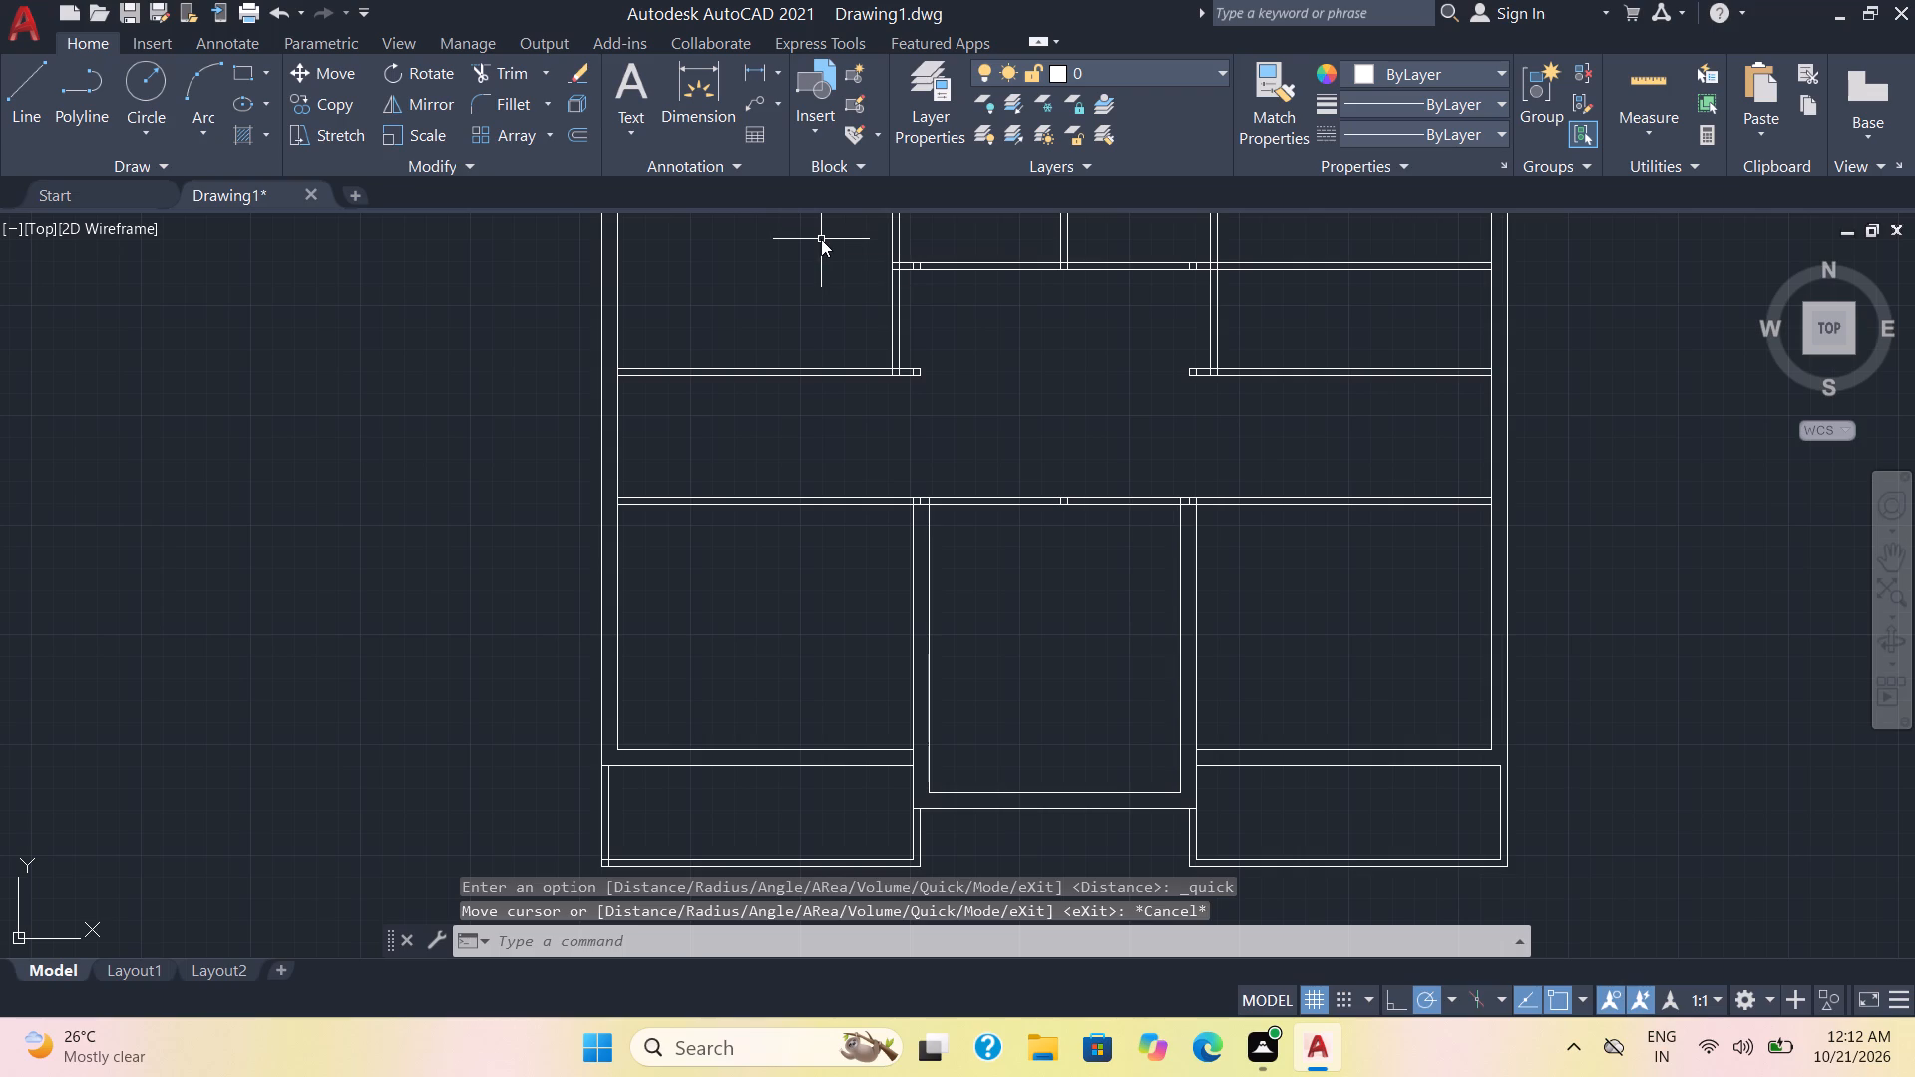
key("Return")
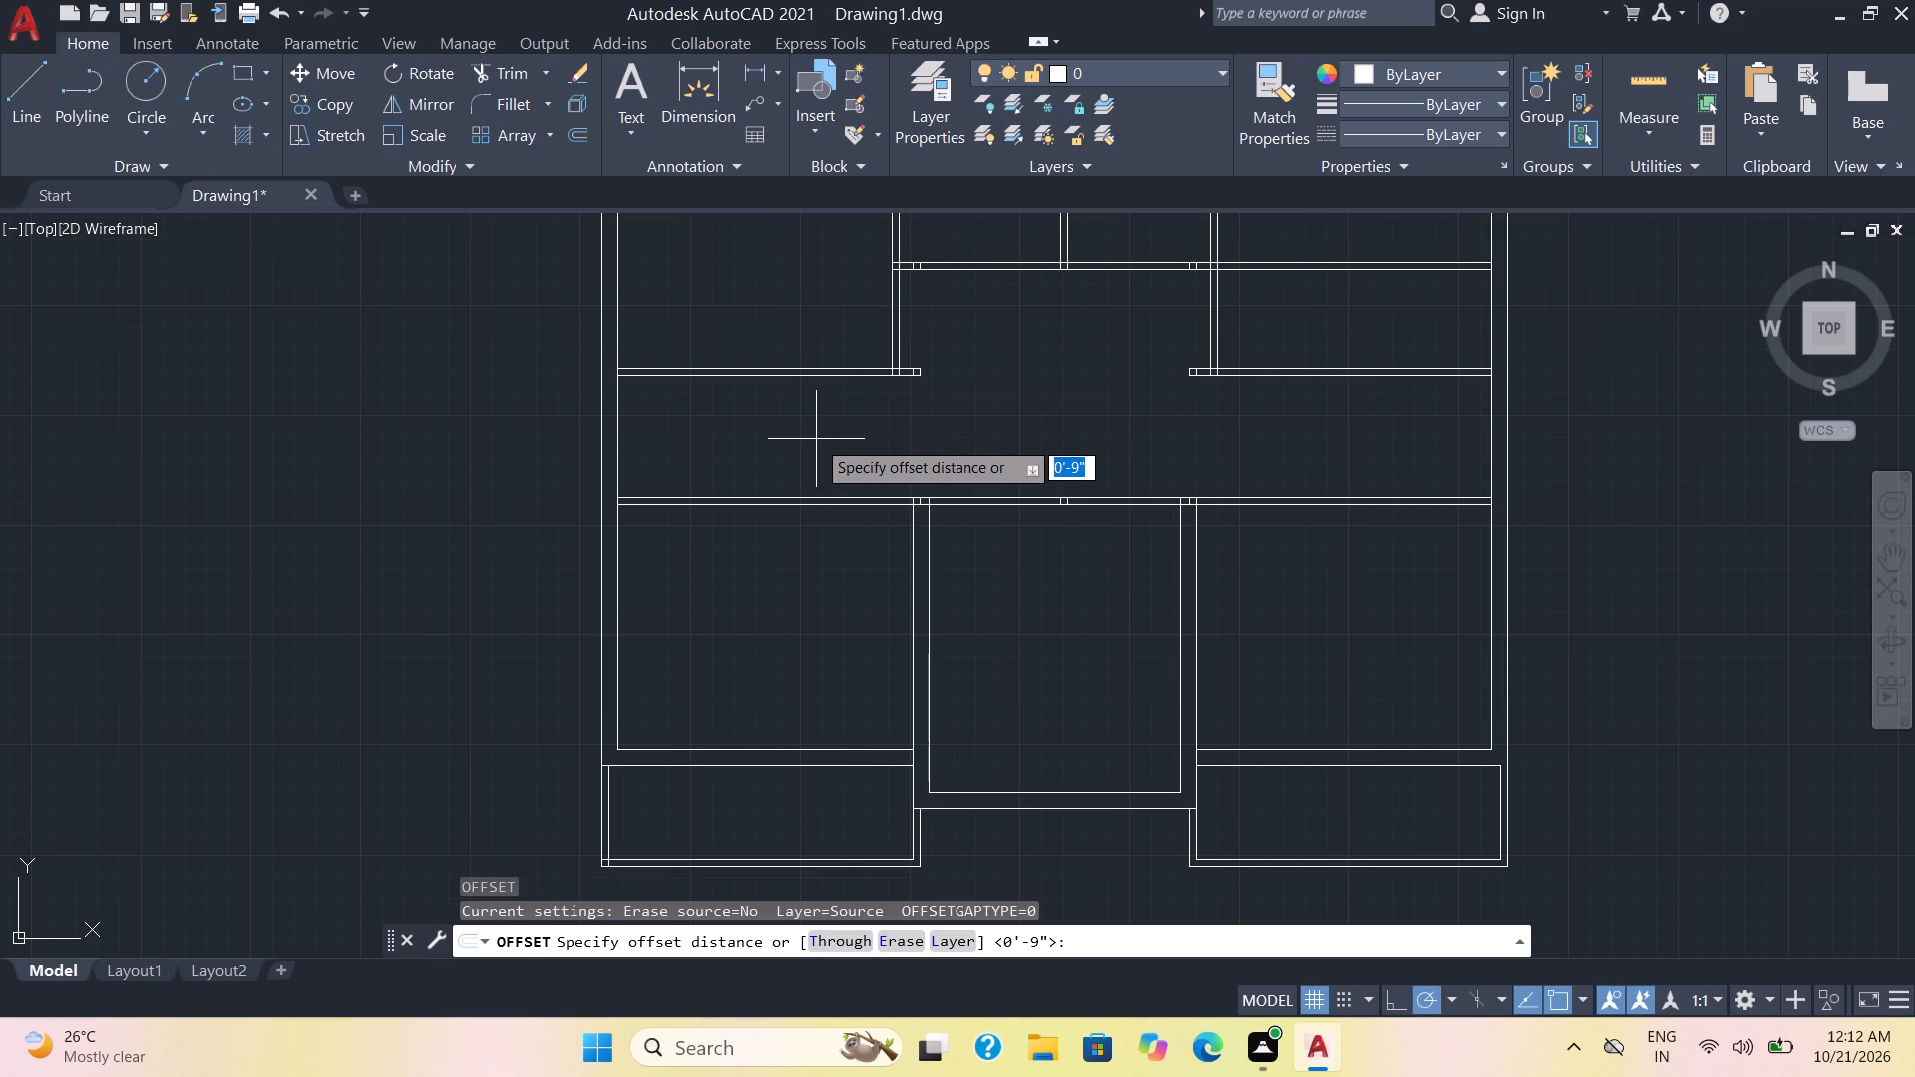
key("2")
key("period")
key("5")
key("apostrophe")
key("Return")
left_click(811, 497)
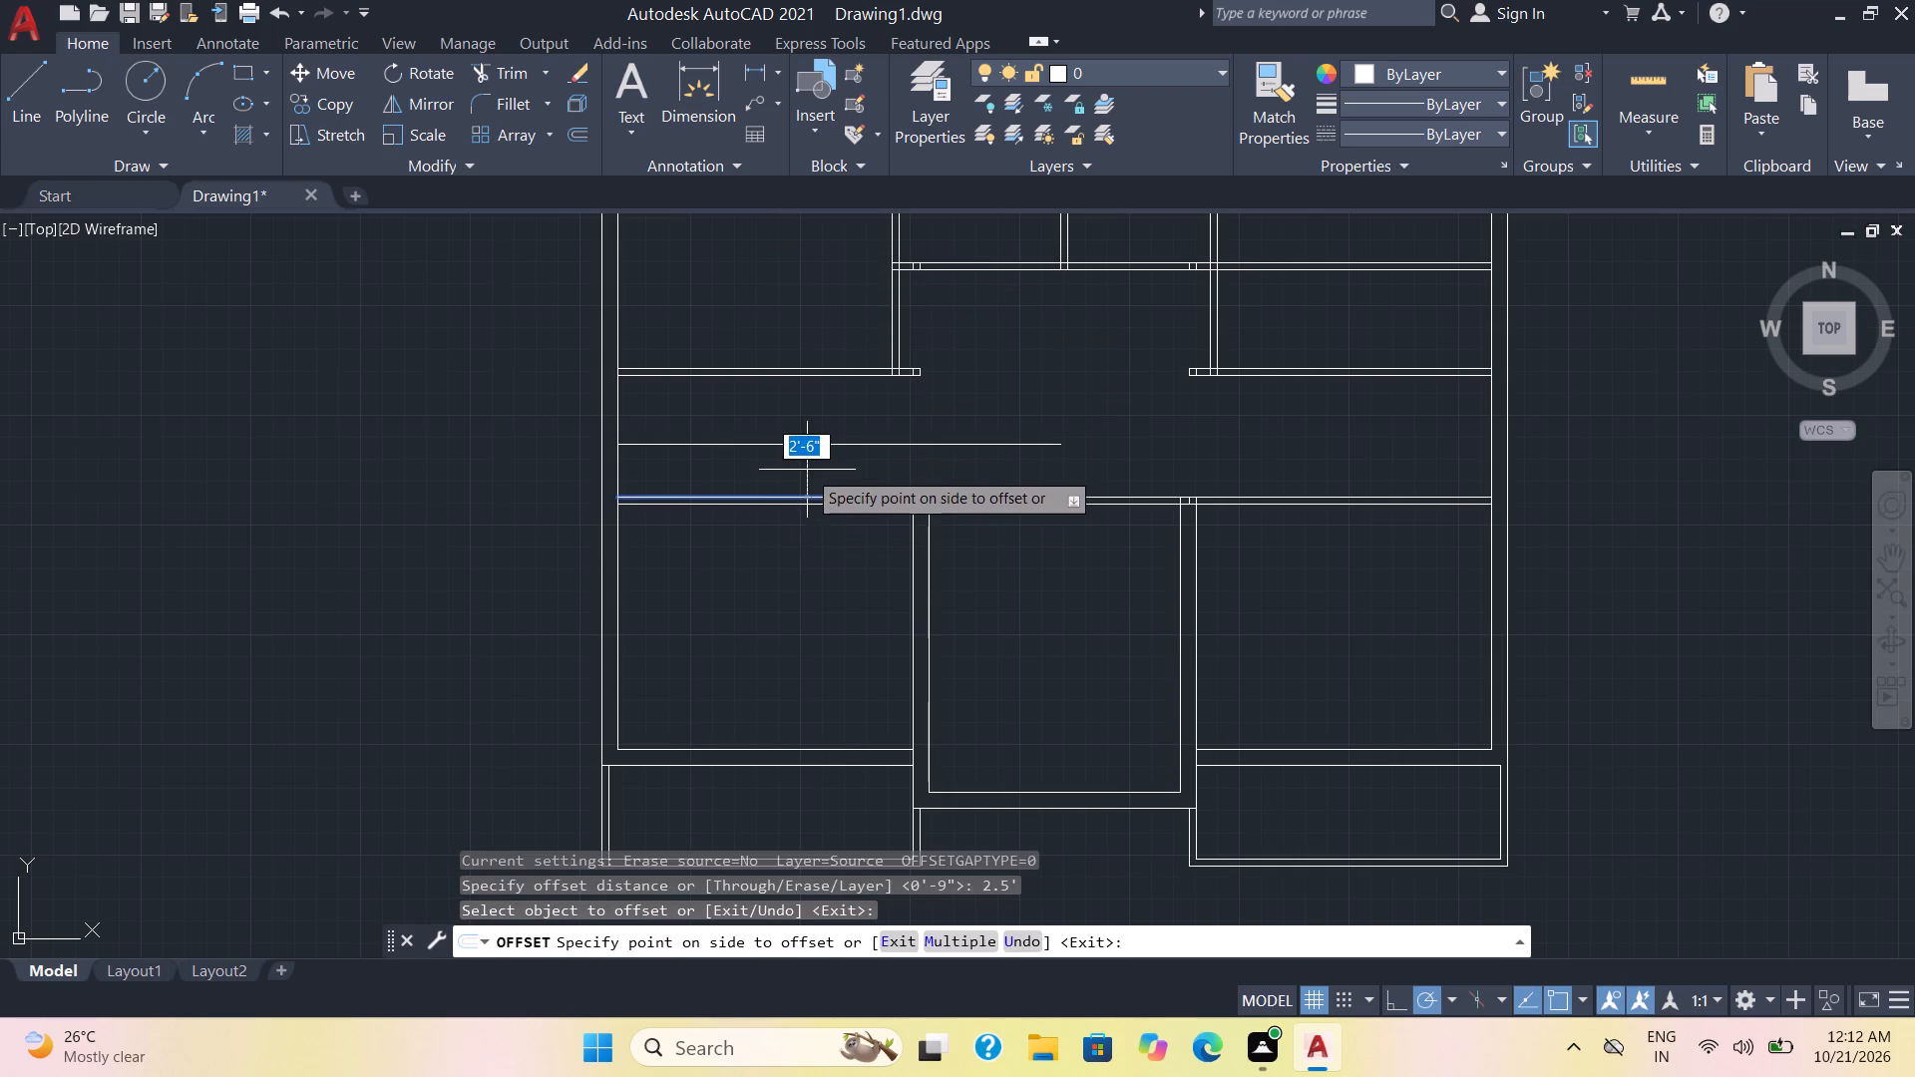
left_click(806, 461)
left_click(806, 444)
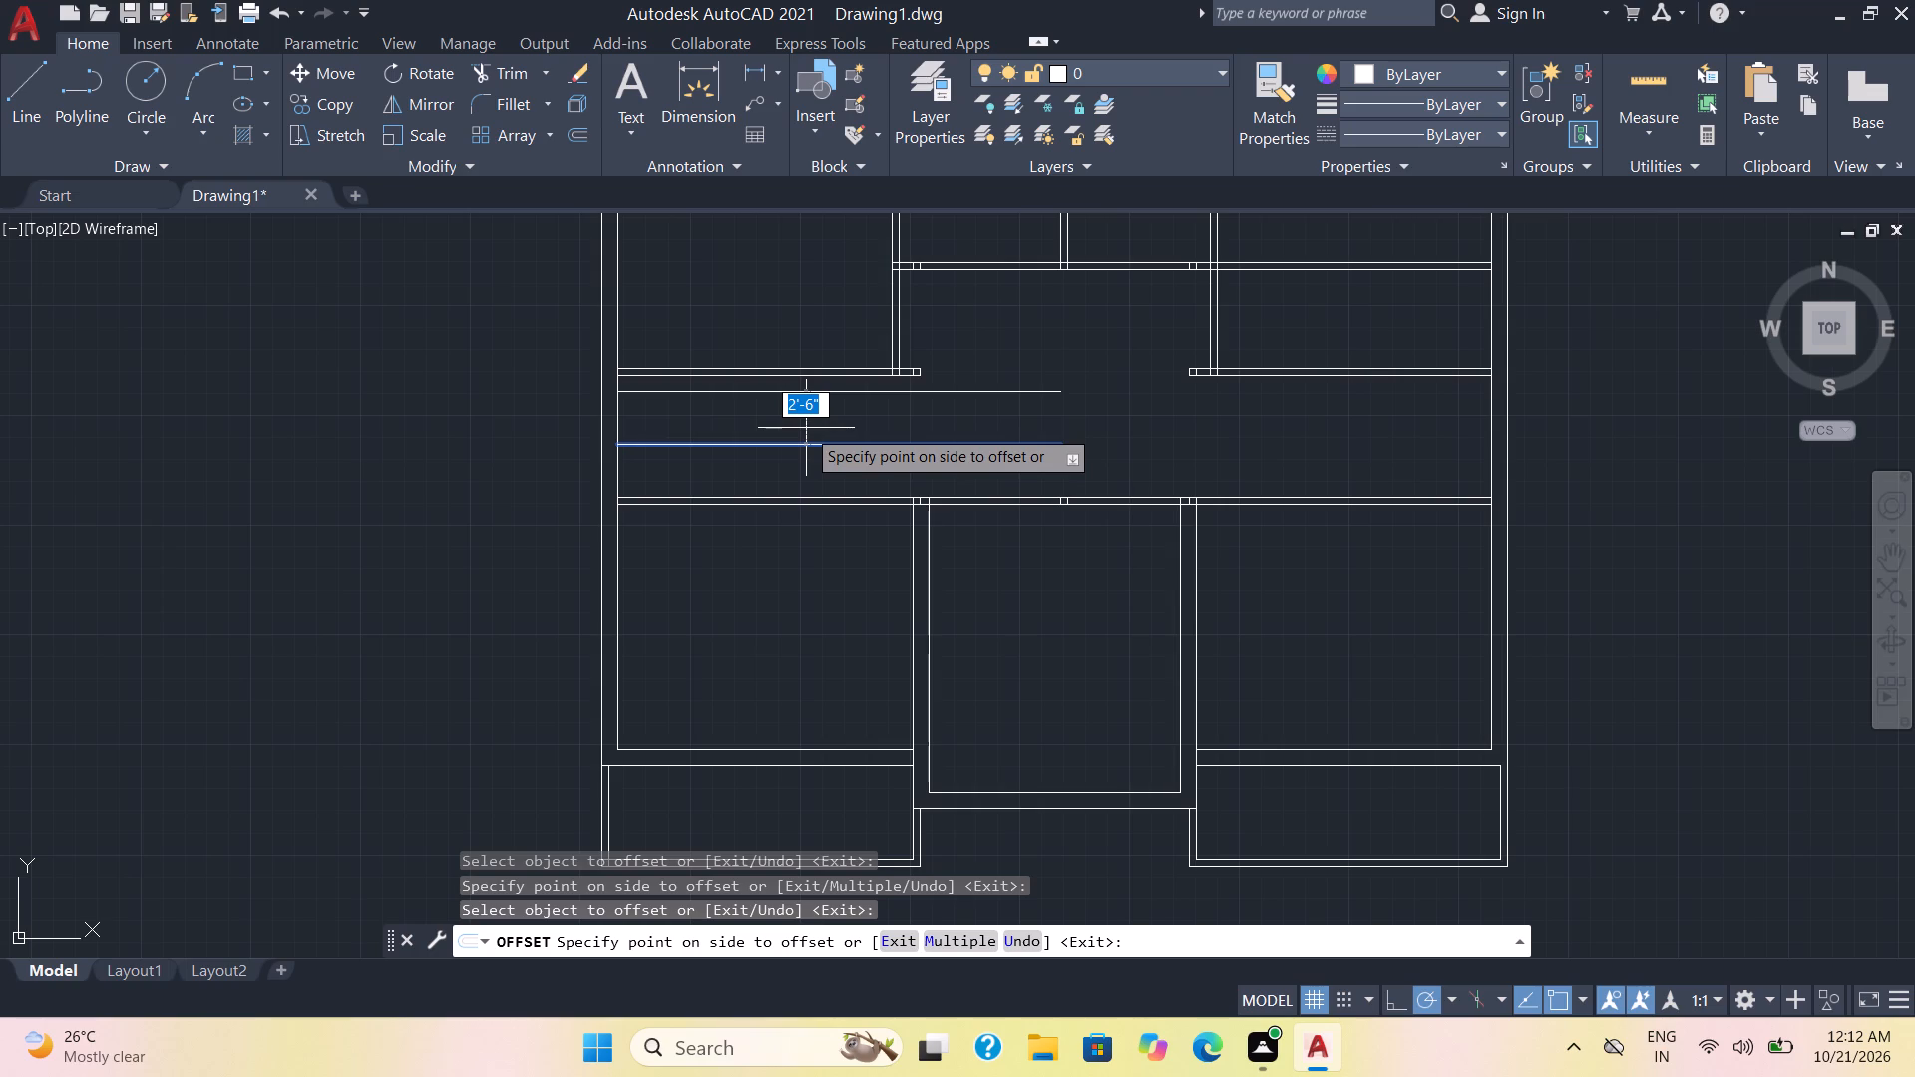
key("4")
key("Return")
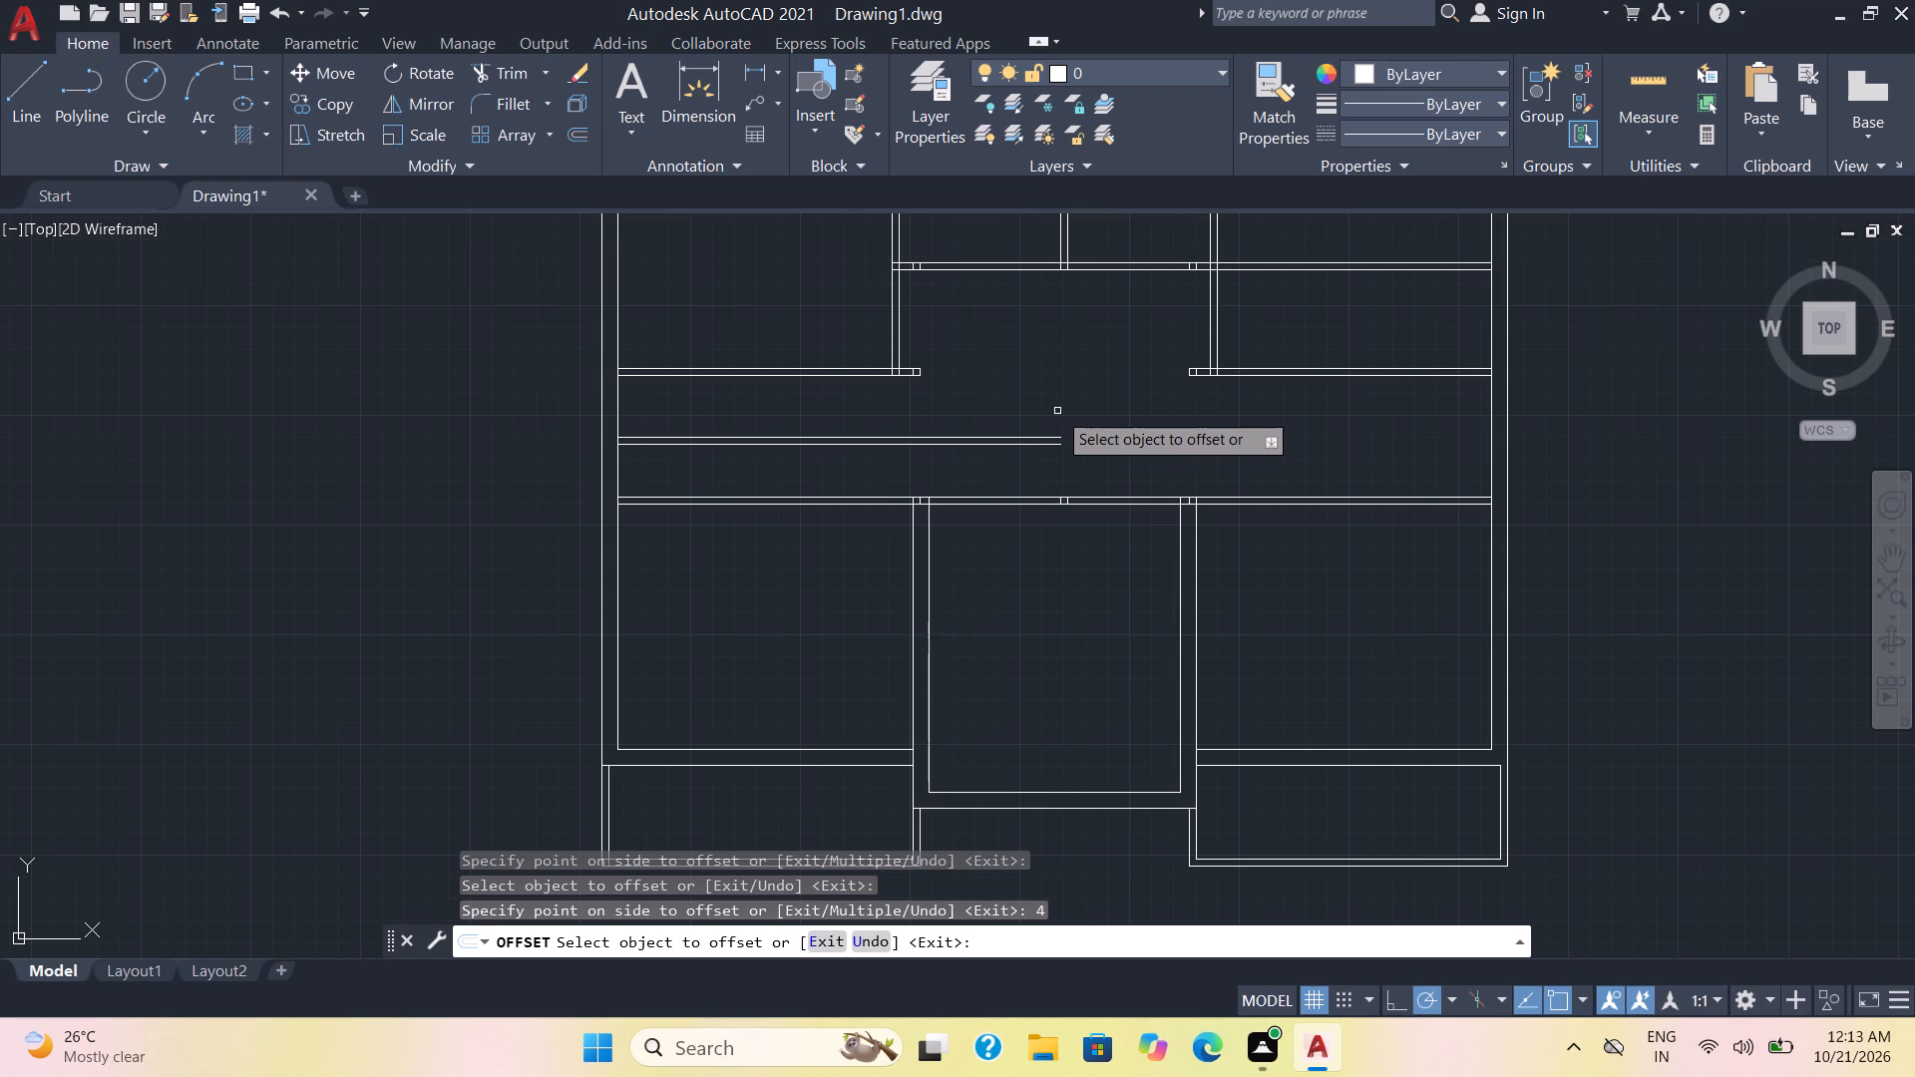
key("Escape")
Extend both new passage partition lines to the inner face of the right outer wall.
type("tr")
key("Return")
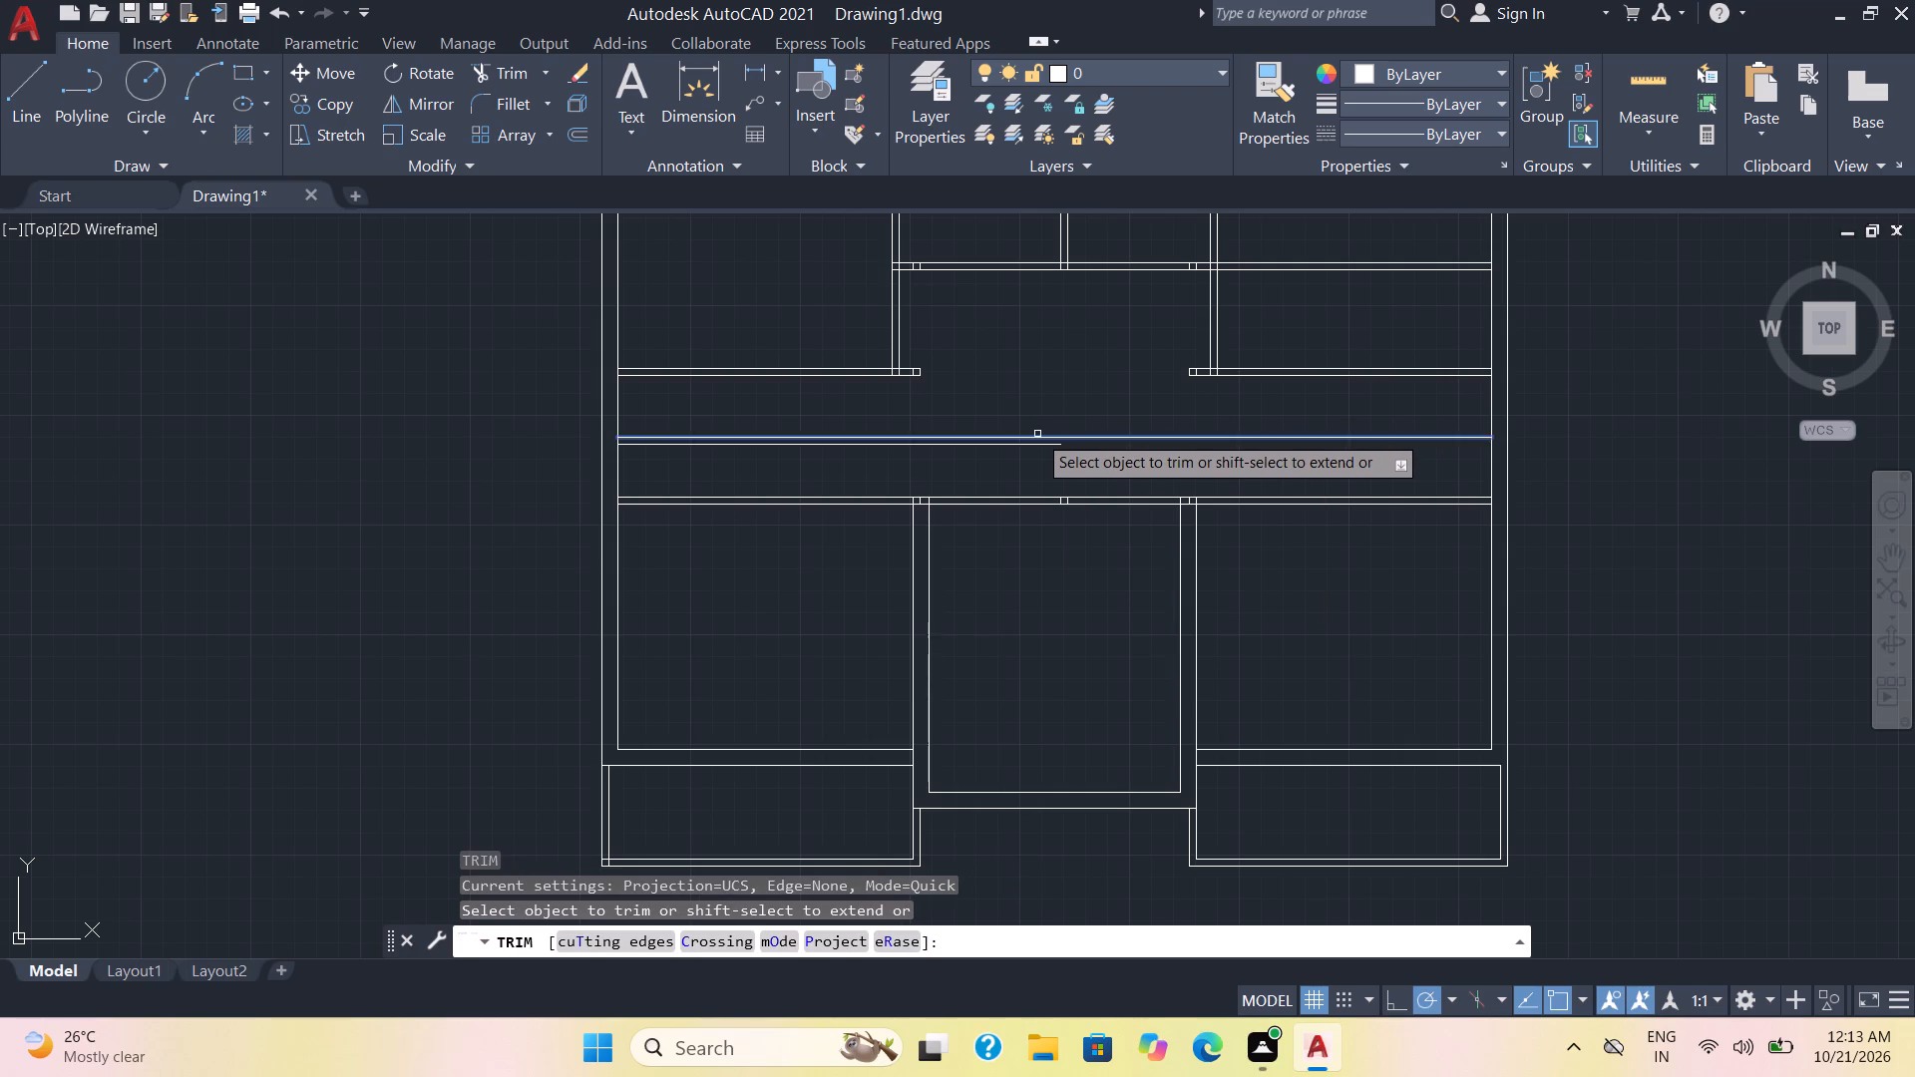
left_click(1037, 434, "shift")
left_click(1034, 447, "shift")
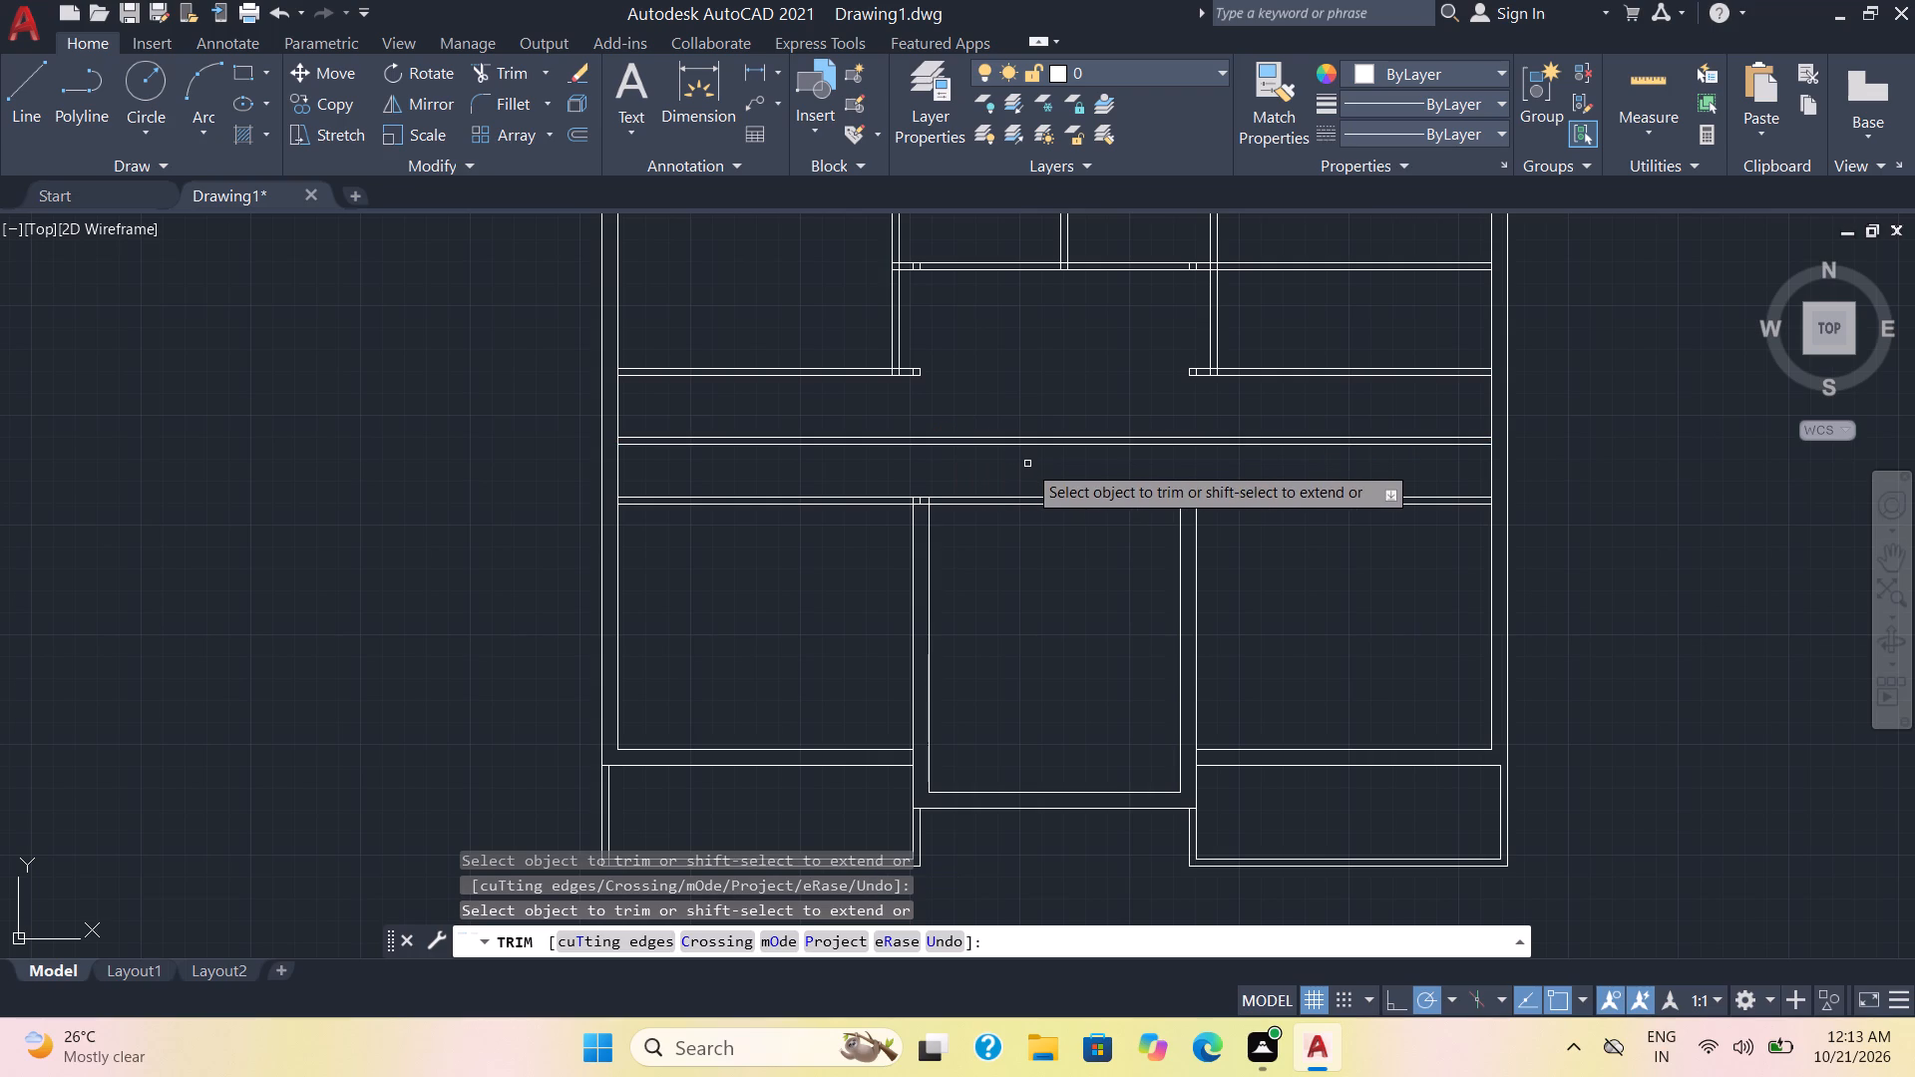
key("Escape")
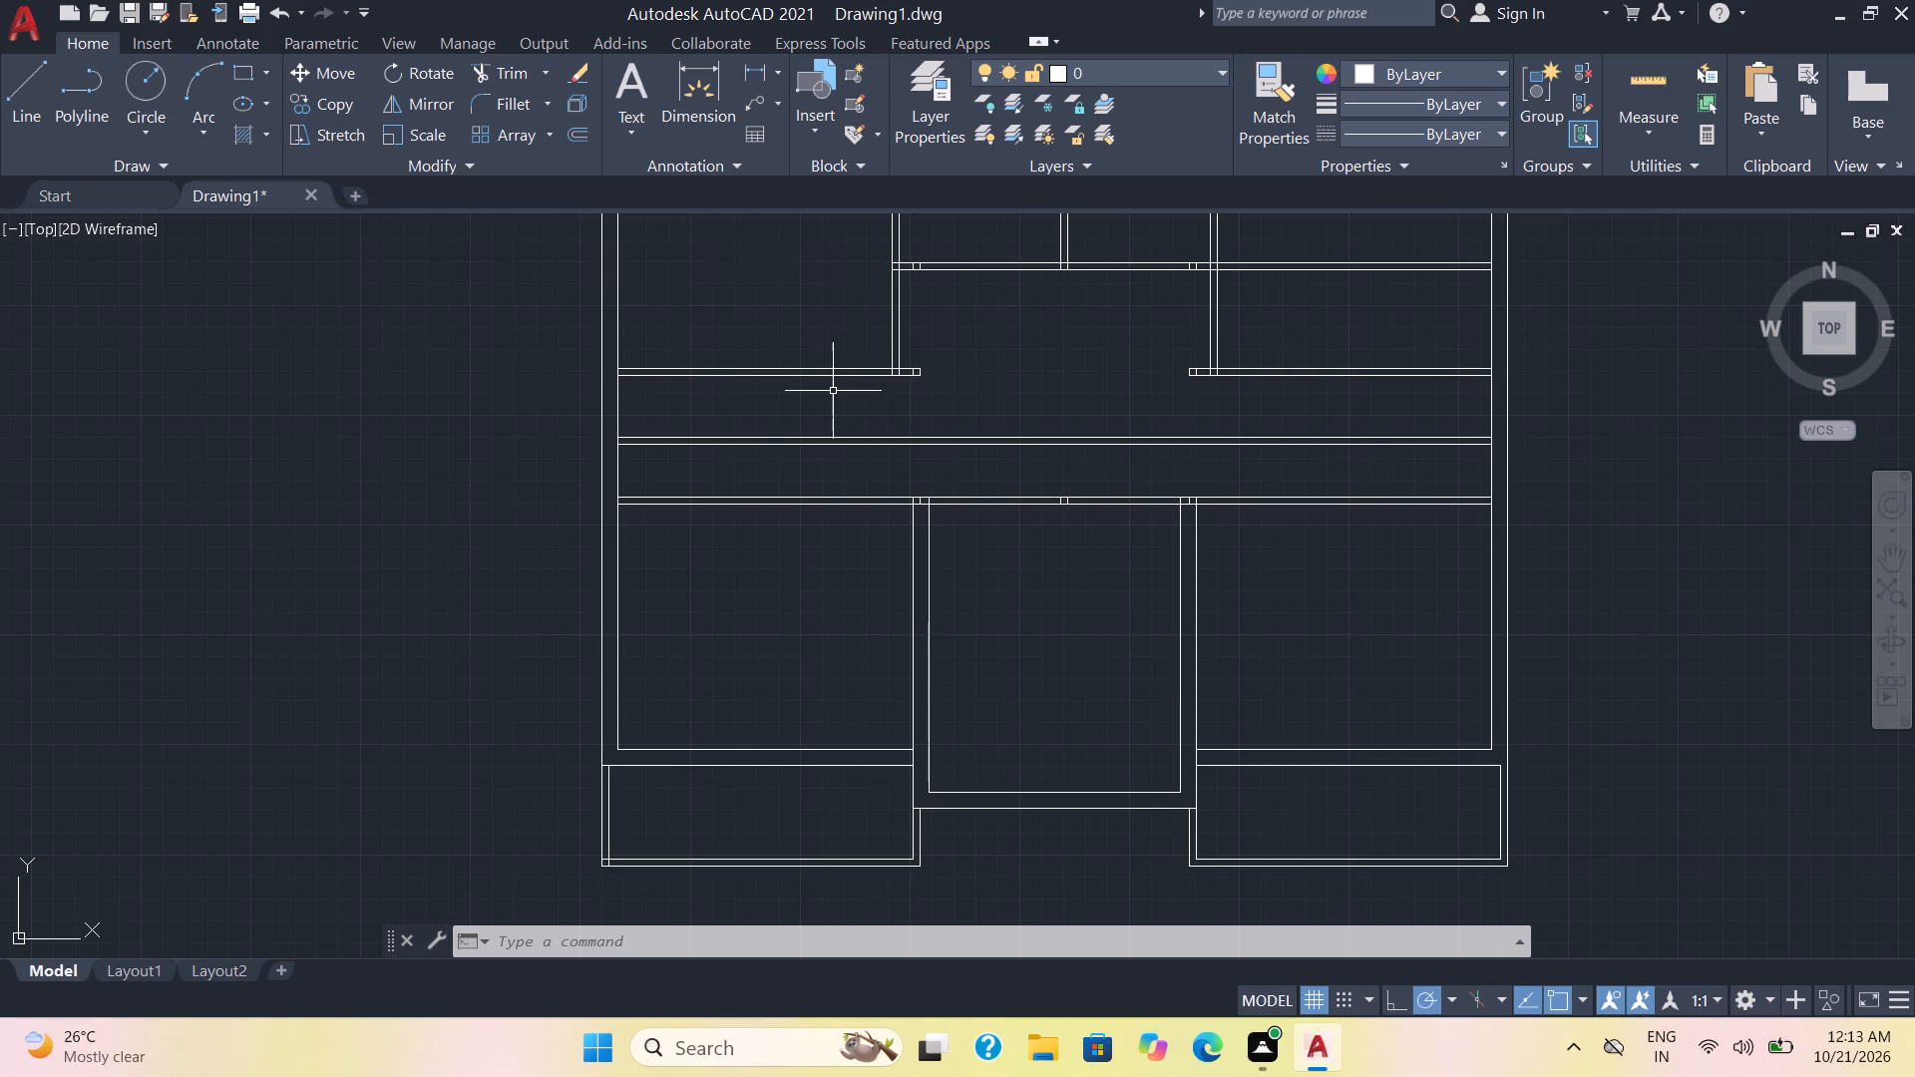
Offset the room-side lines of the upper left and lower left rooms' right walls 3' to the left for door openings.
key("o")
key("Return")
type("3'")
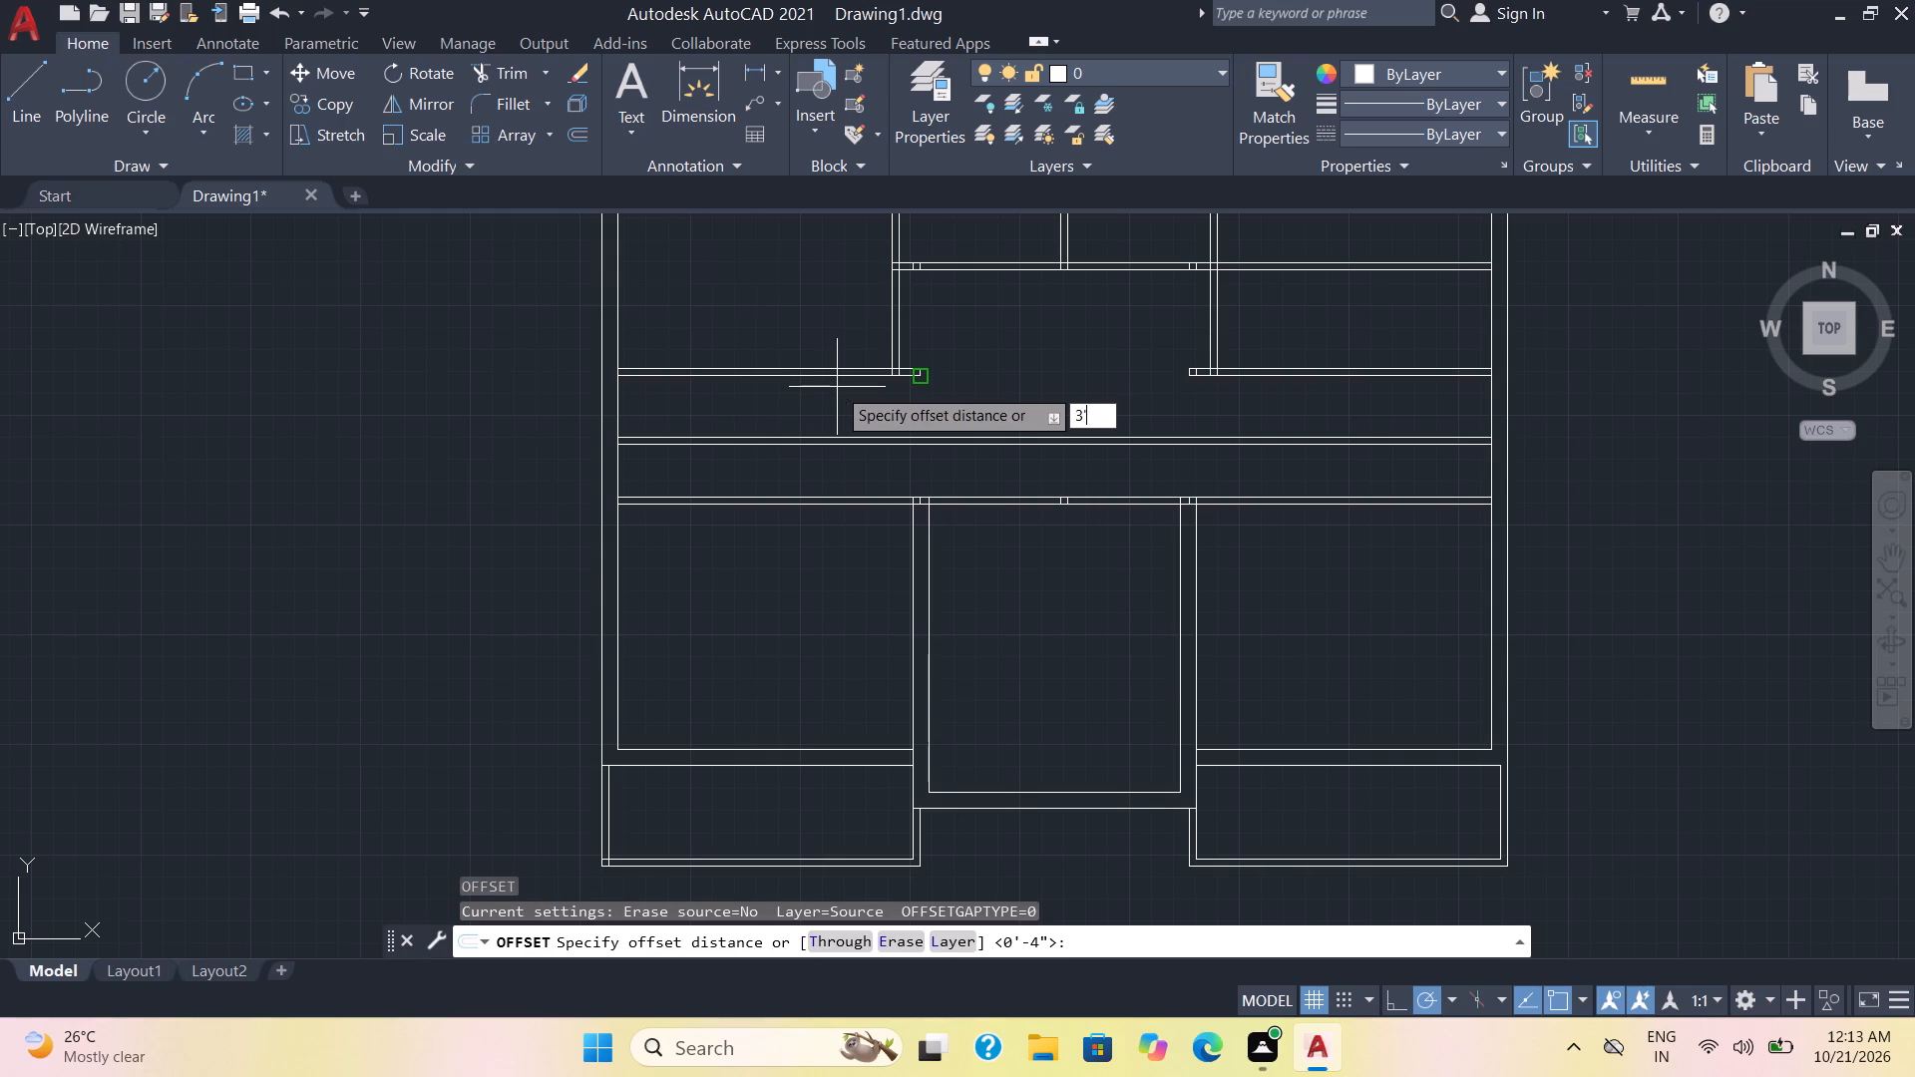
key("Return")
scroll(906, 383, "up", 2)
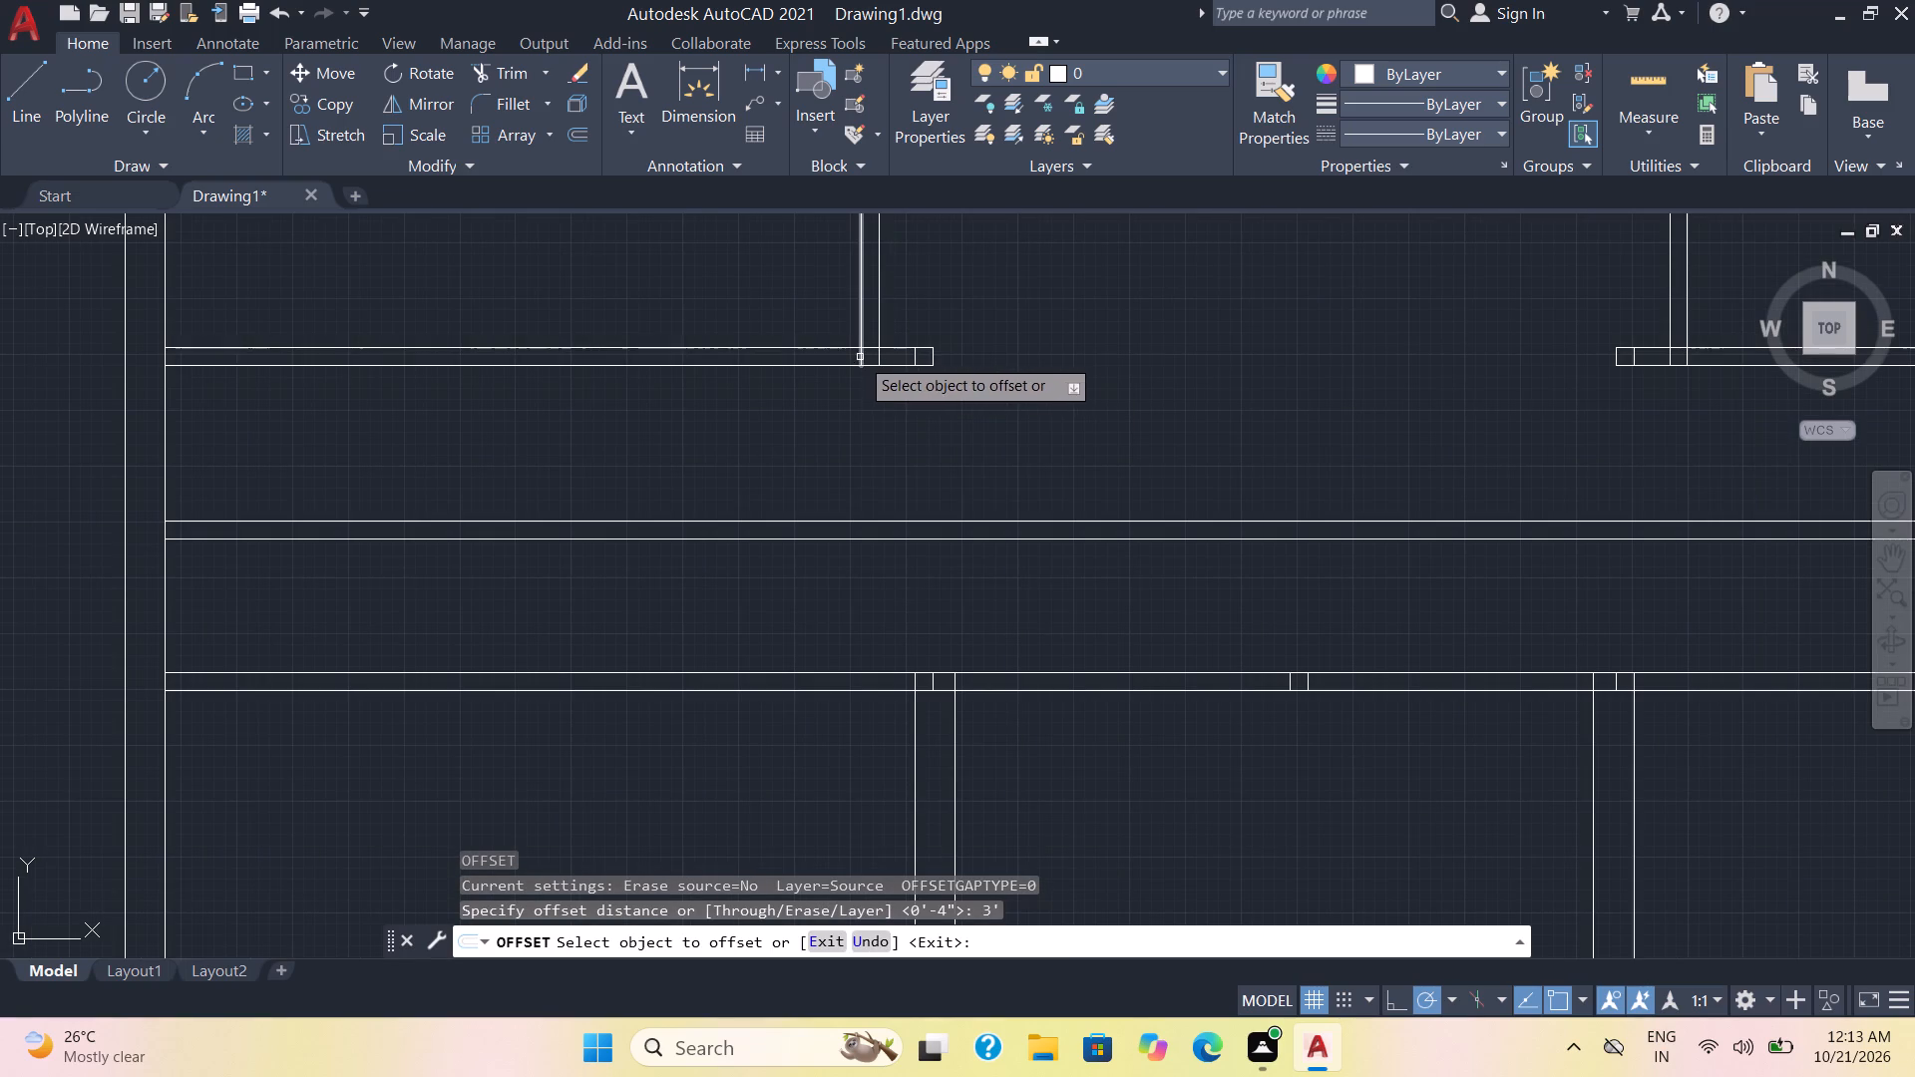
left_click(861, 357)
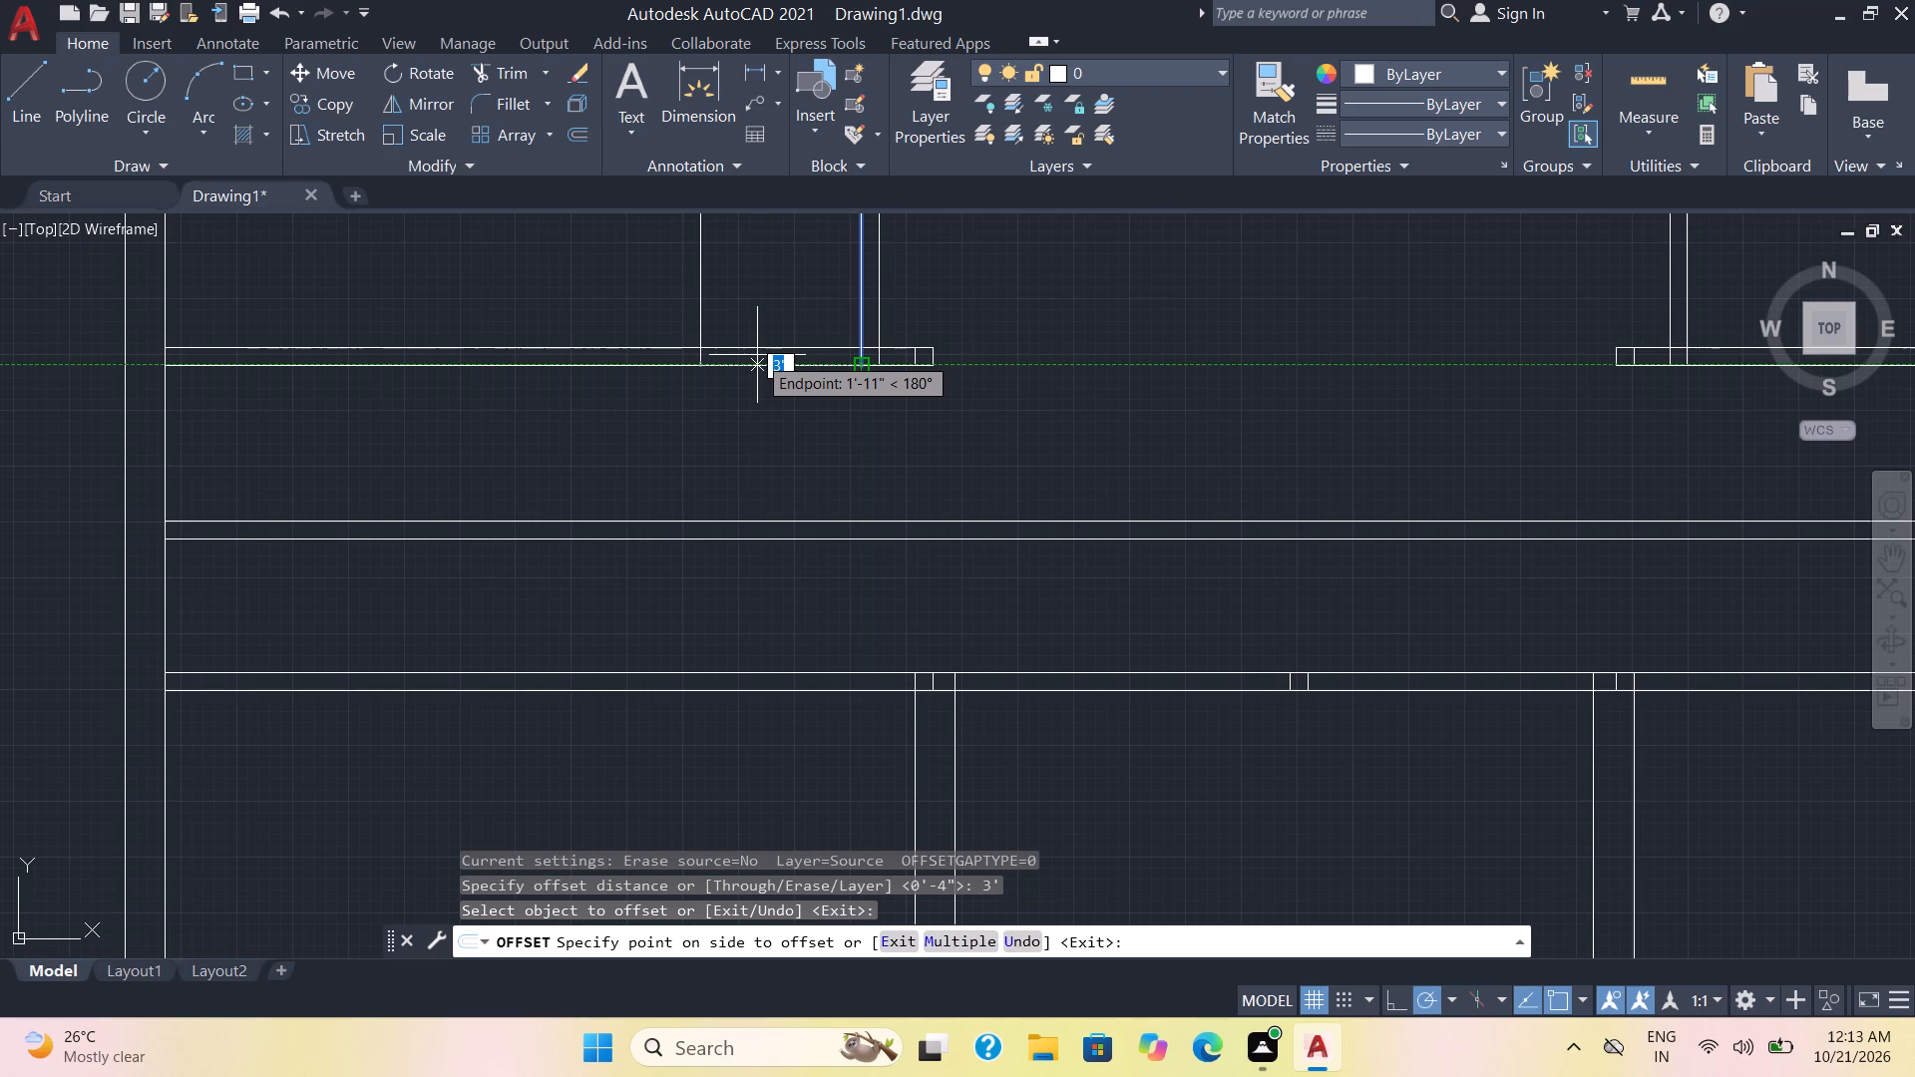
left_click(757, 355)
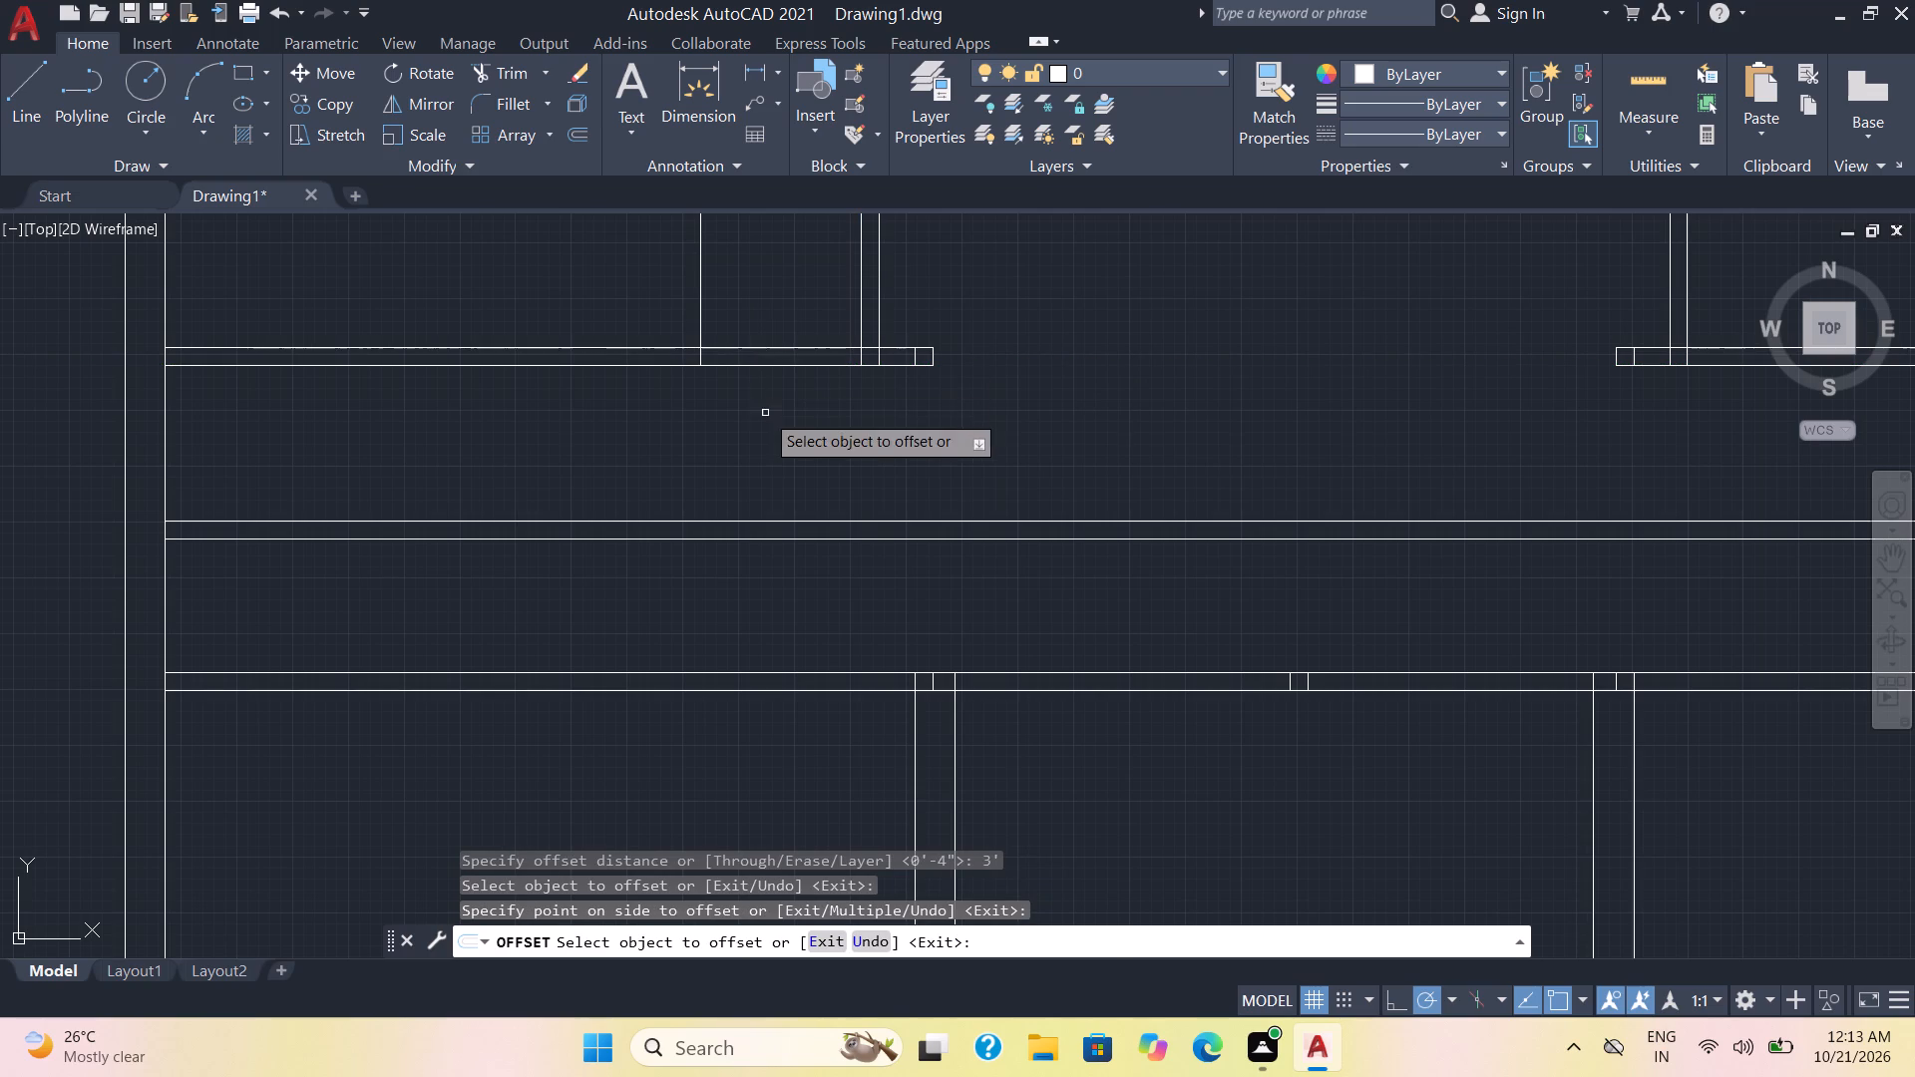
left_click(916, 719)
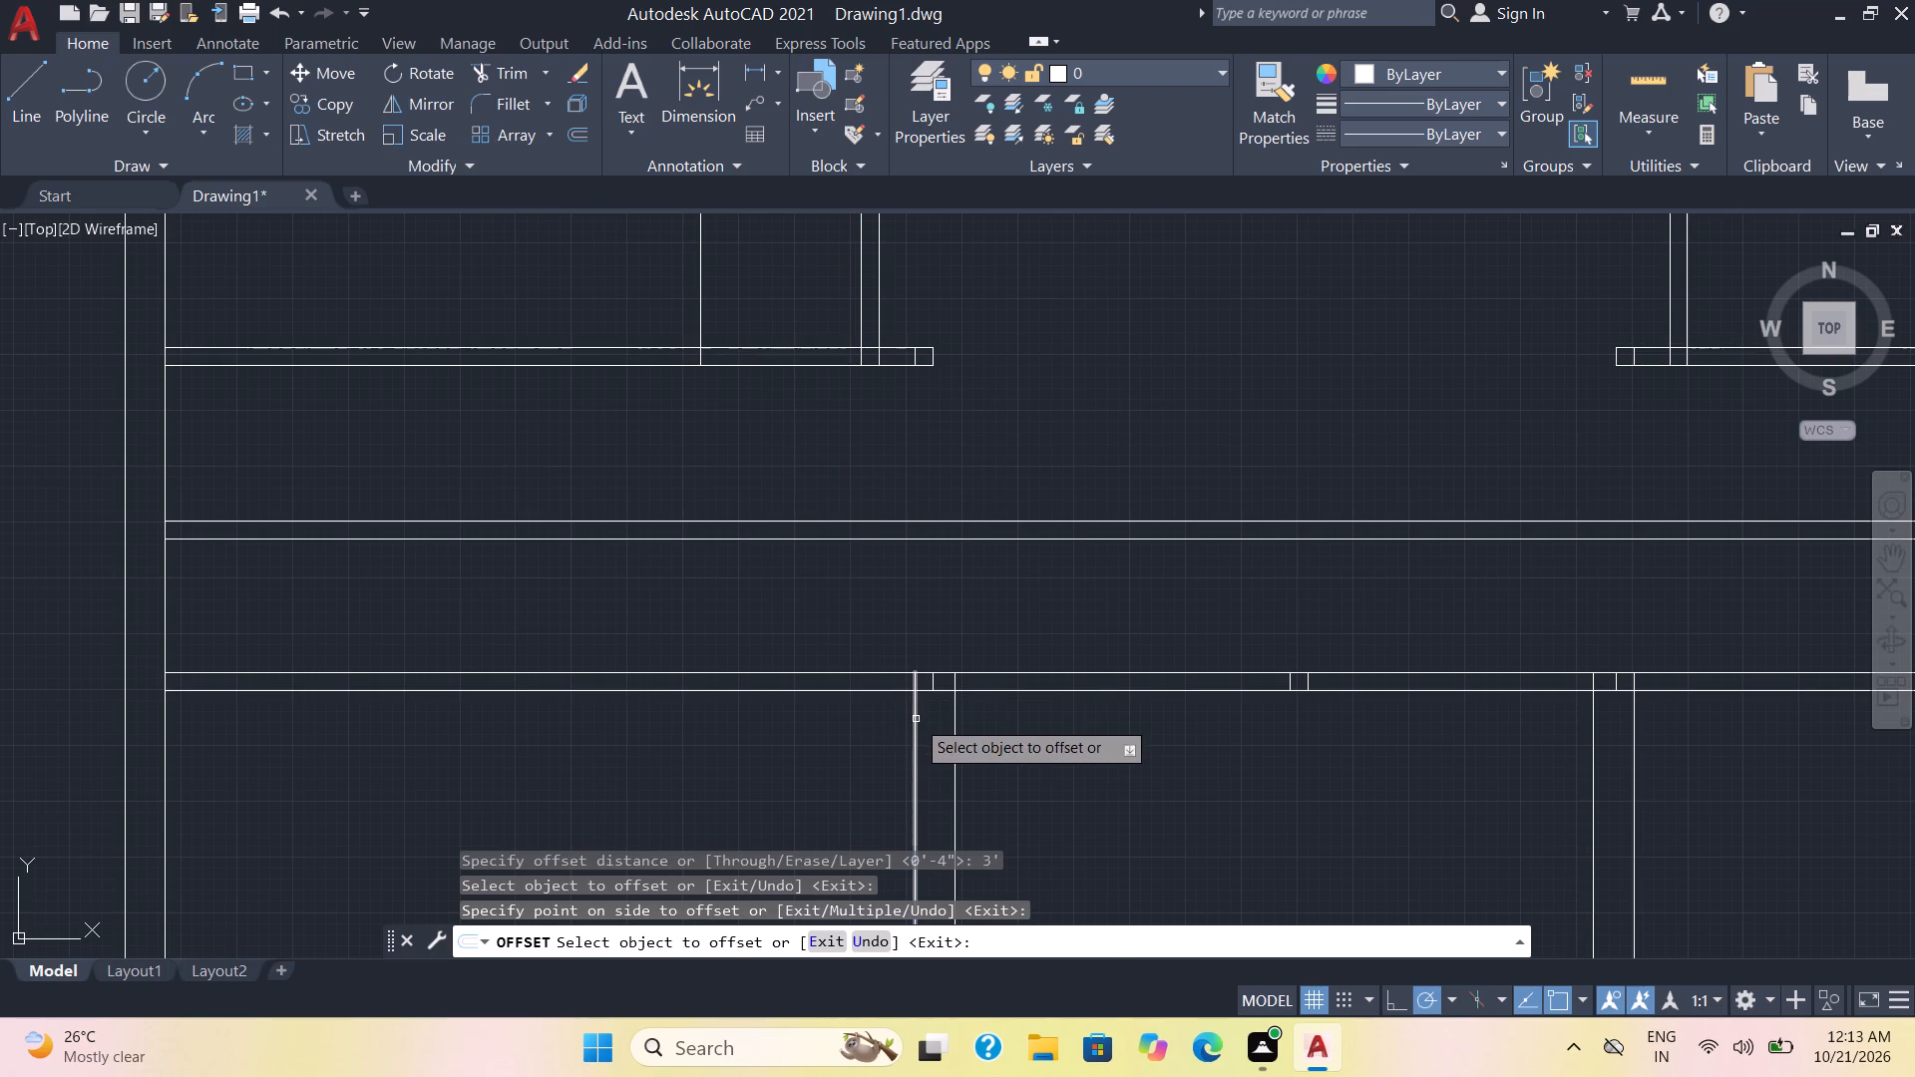
left_click(803, 728)
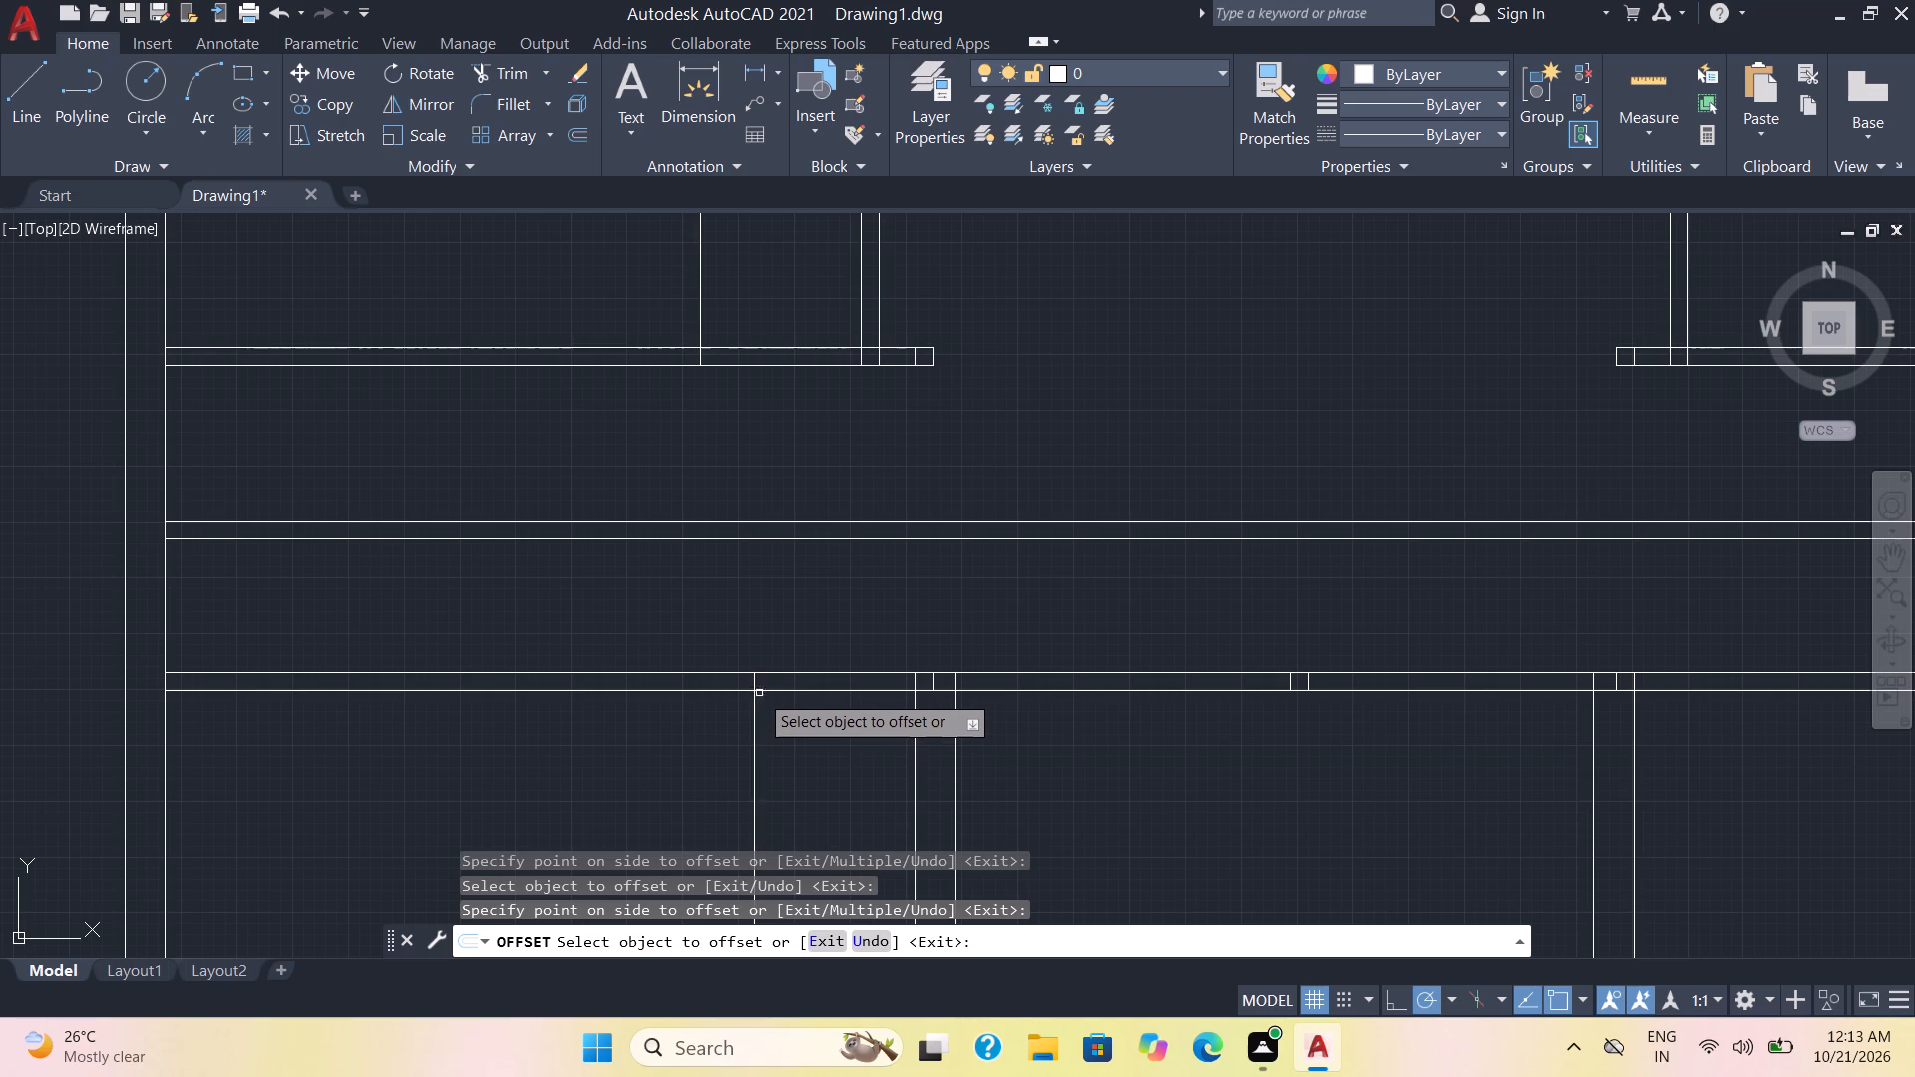
Trim the 3' door openings through both passage walls of the left rooms, removing the excess guide lines inside the rooms.
left_click(503, 67)
left_click(699, 293)
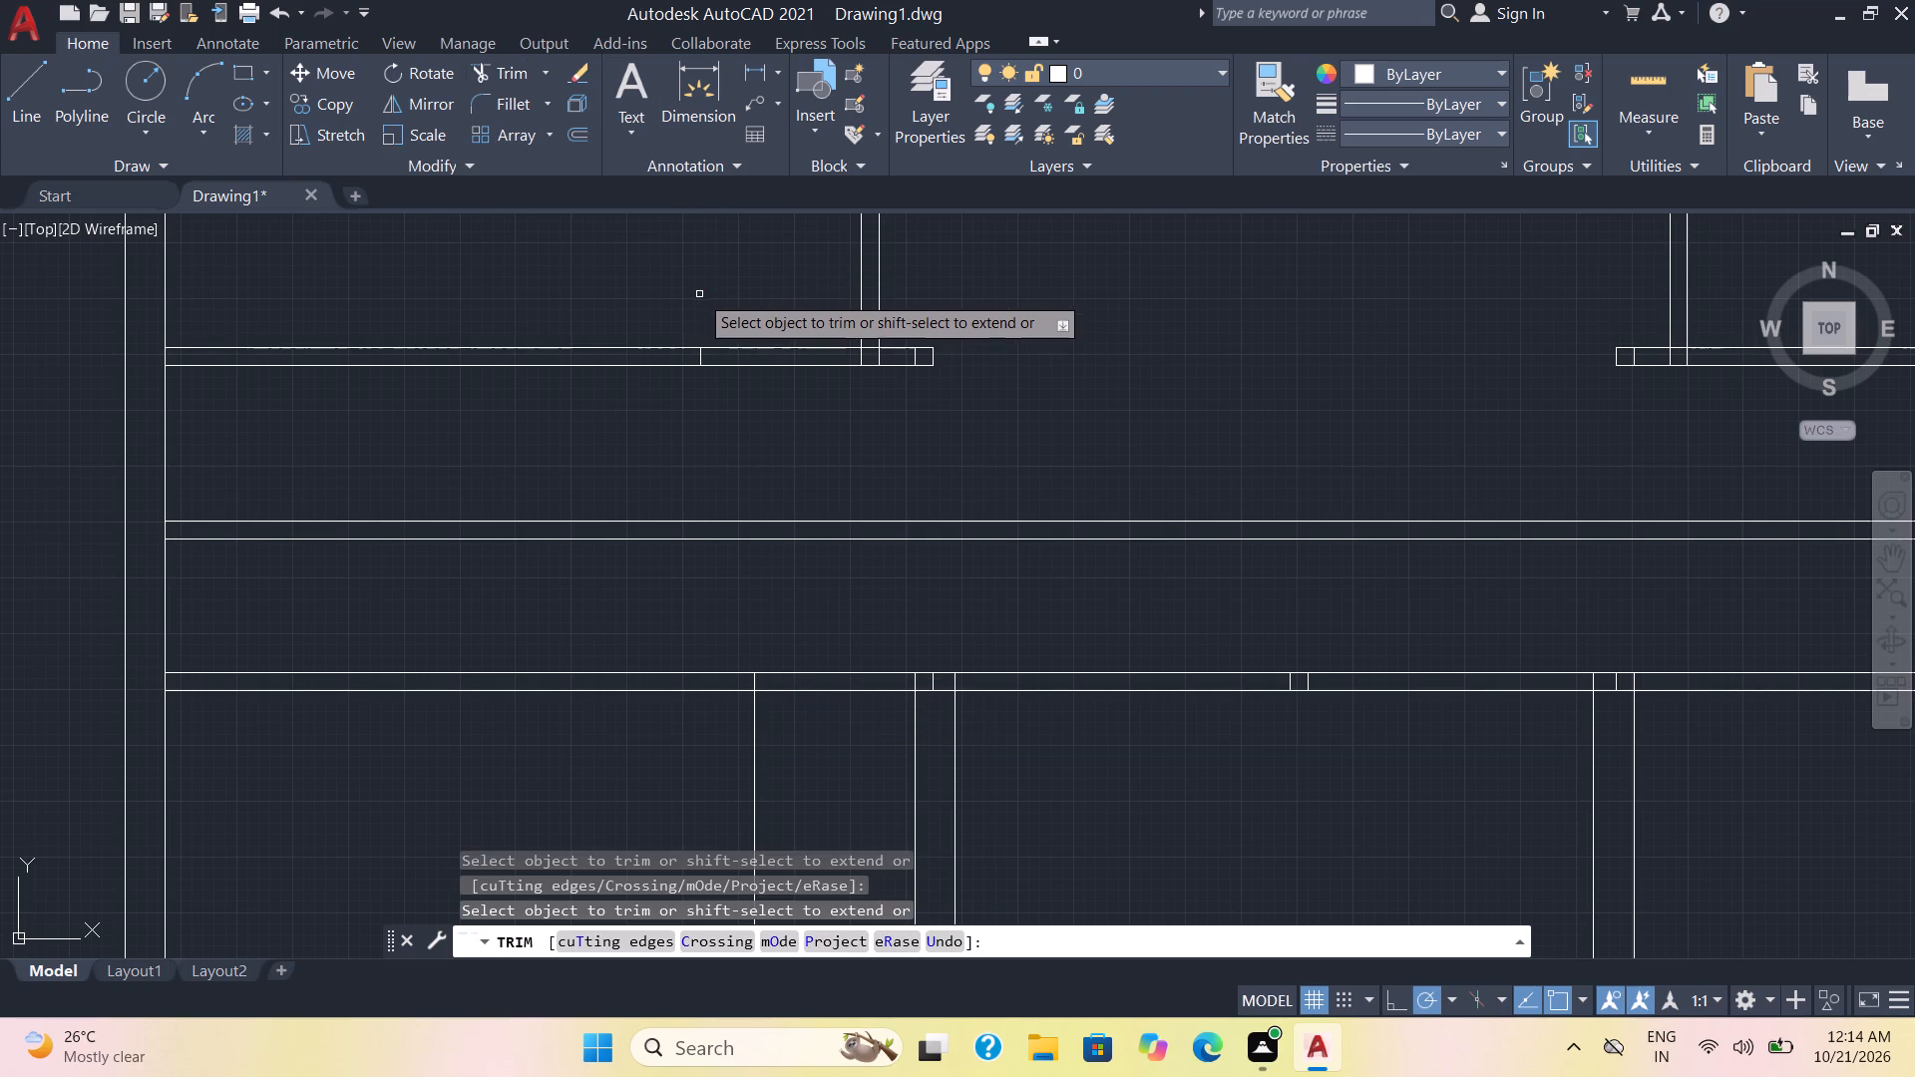
left_click(764, 346)
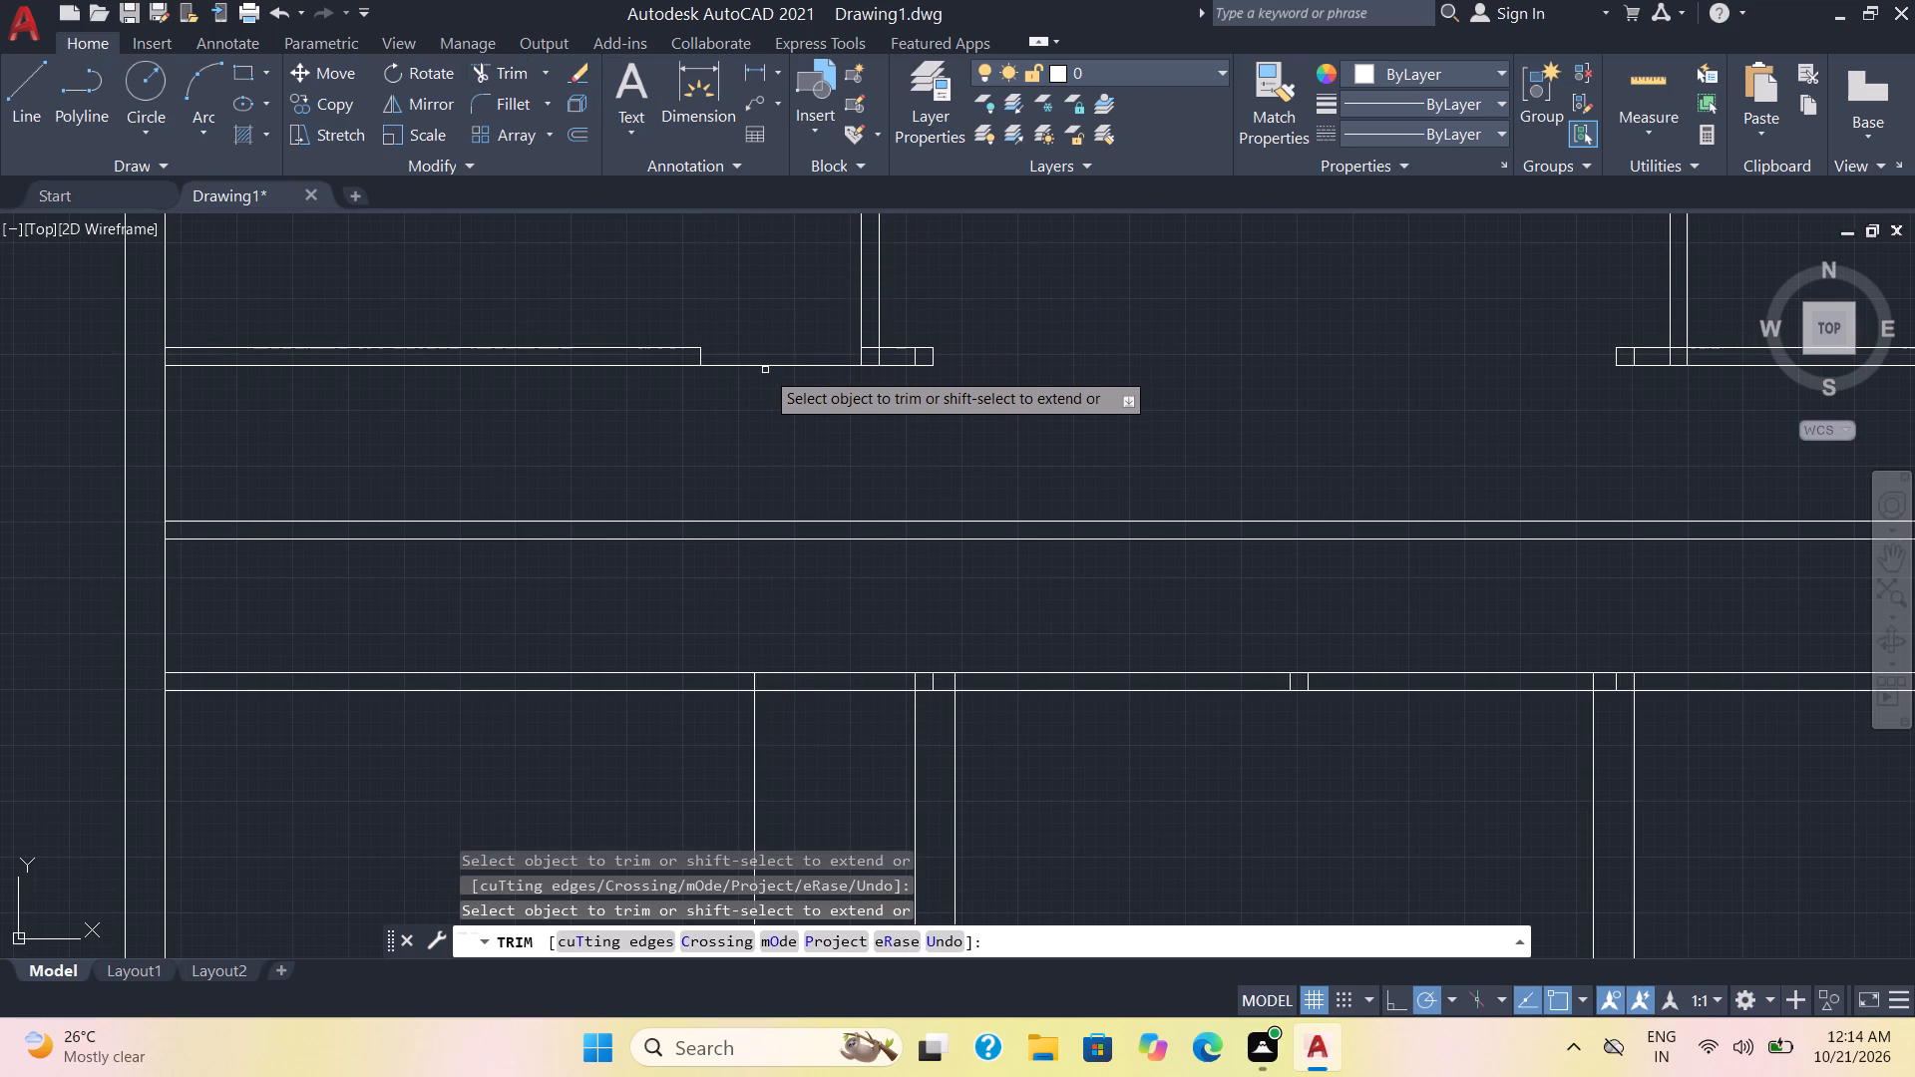
left_click(768, 364)
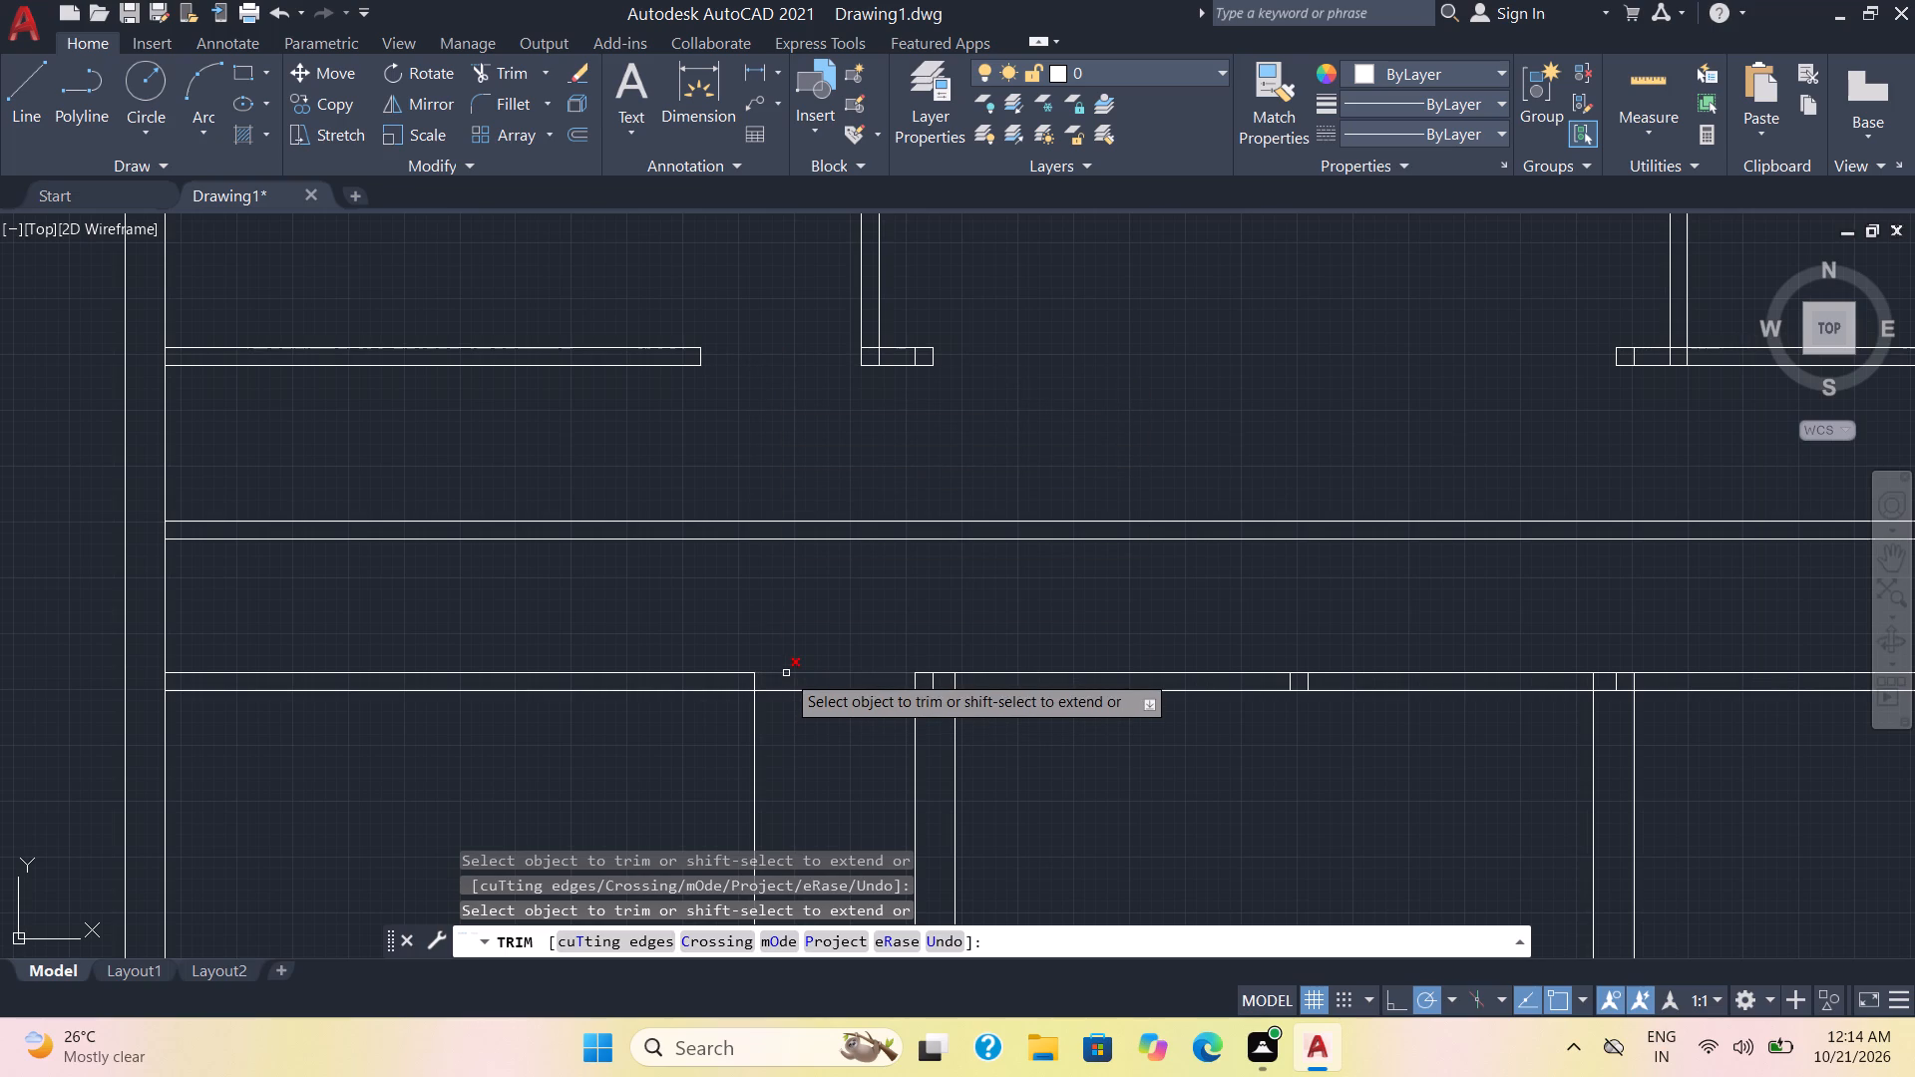
left_click(786, 673)
left_click(792, 691)
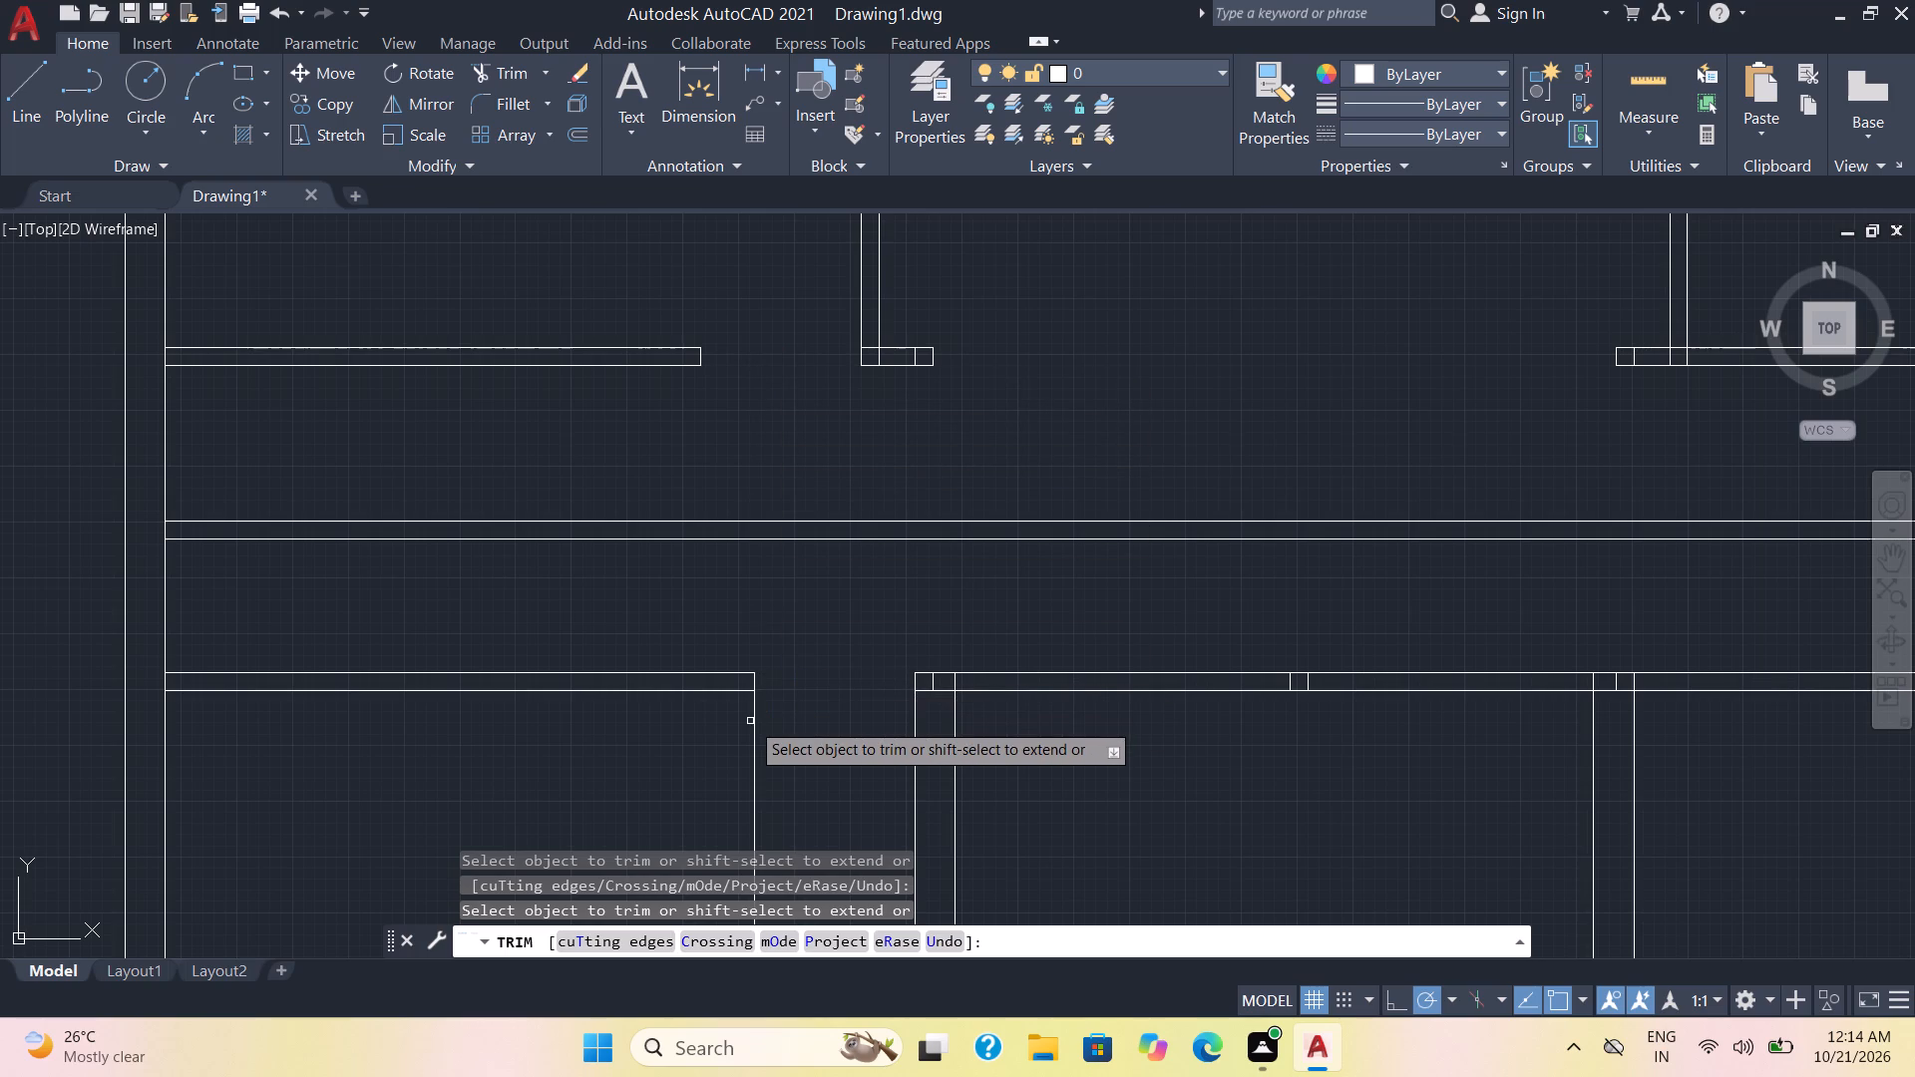
left_click(755, 721)
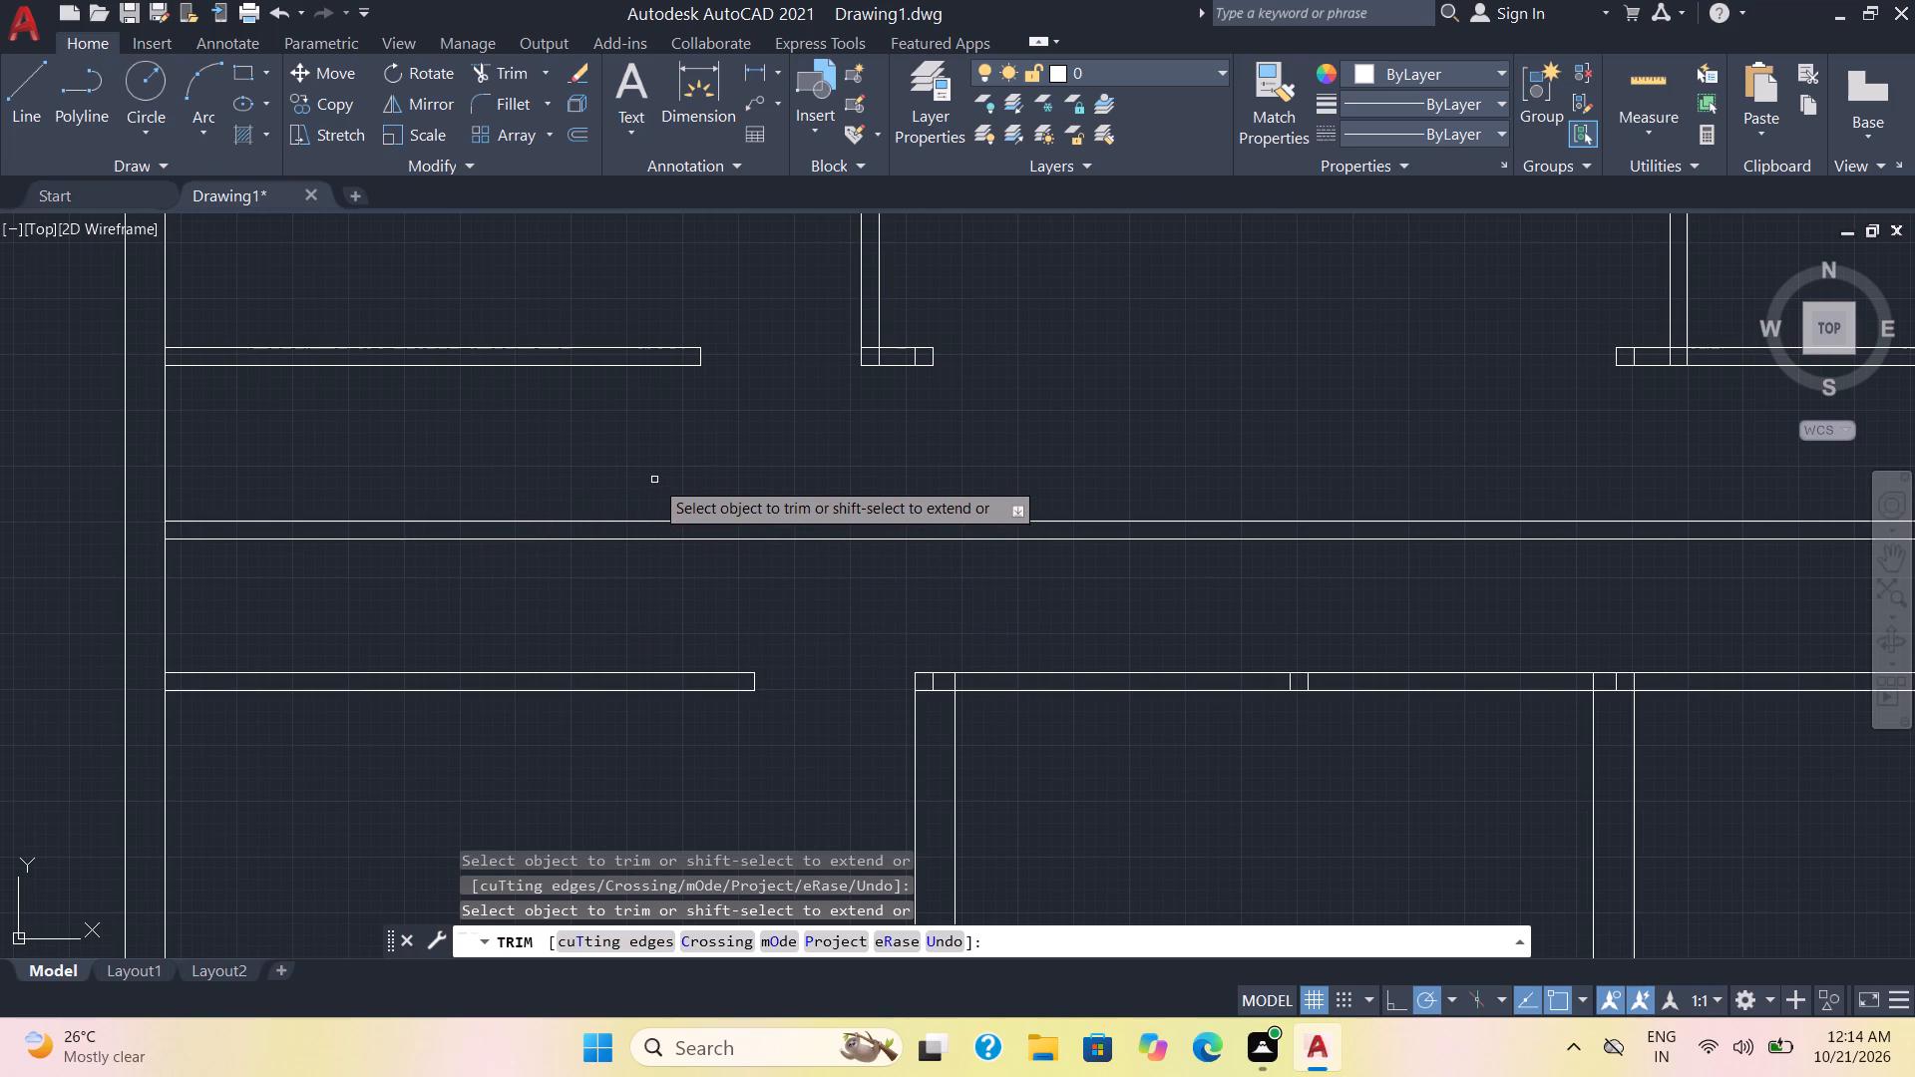
Extend the end line of the upper left room's door opening down across the passage to the lower cross partition.
left_click(701, 357, "shift")
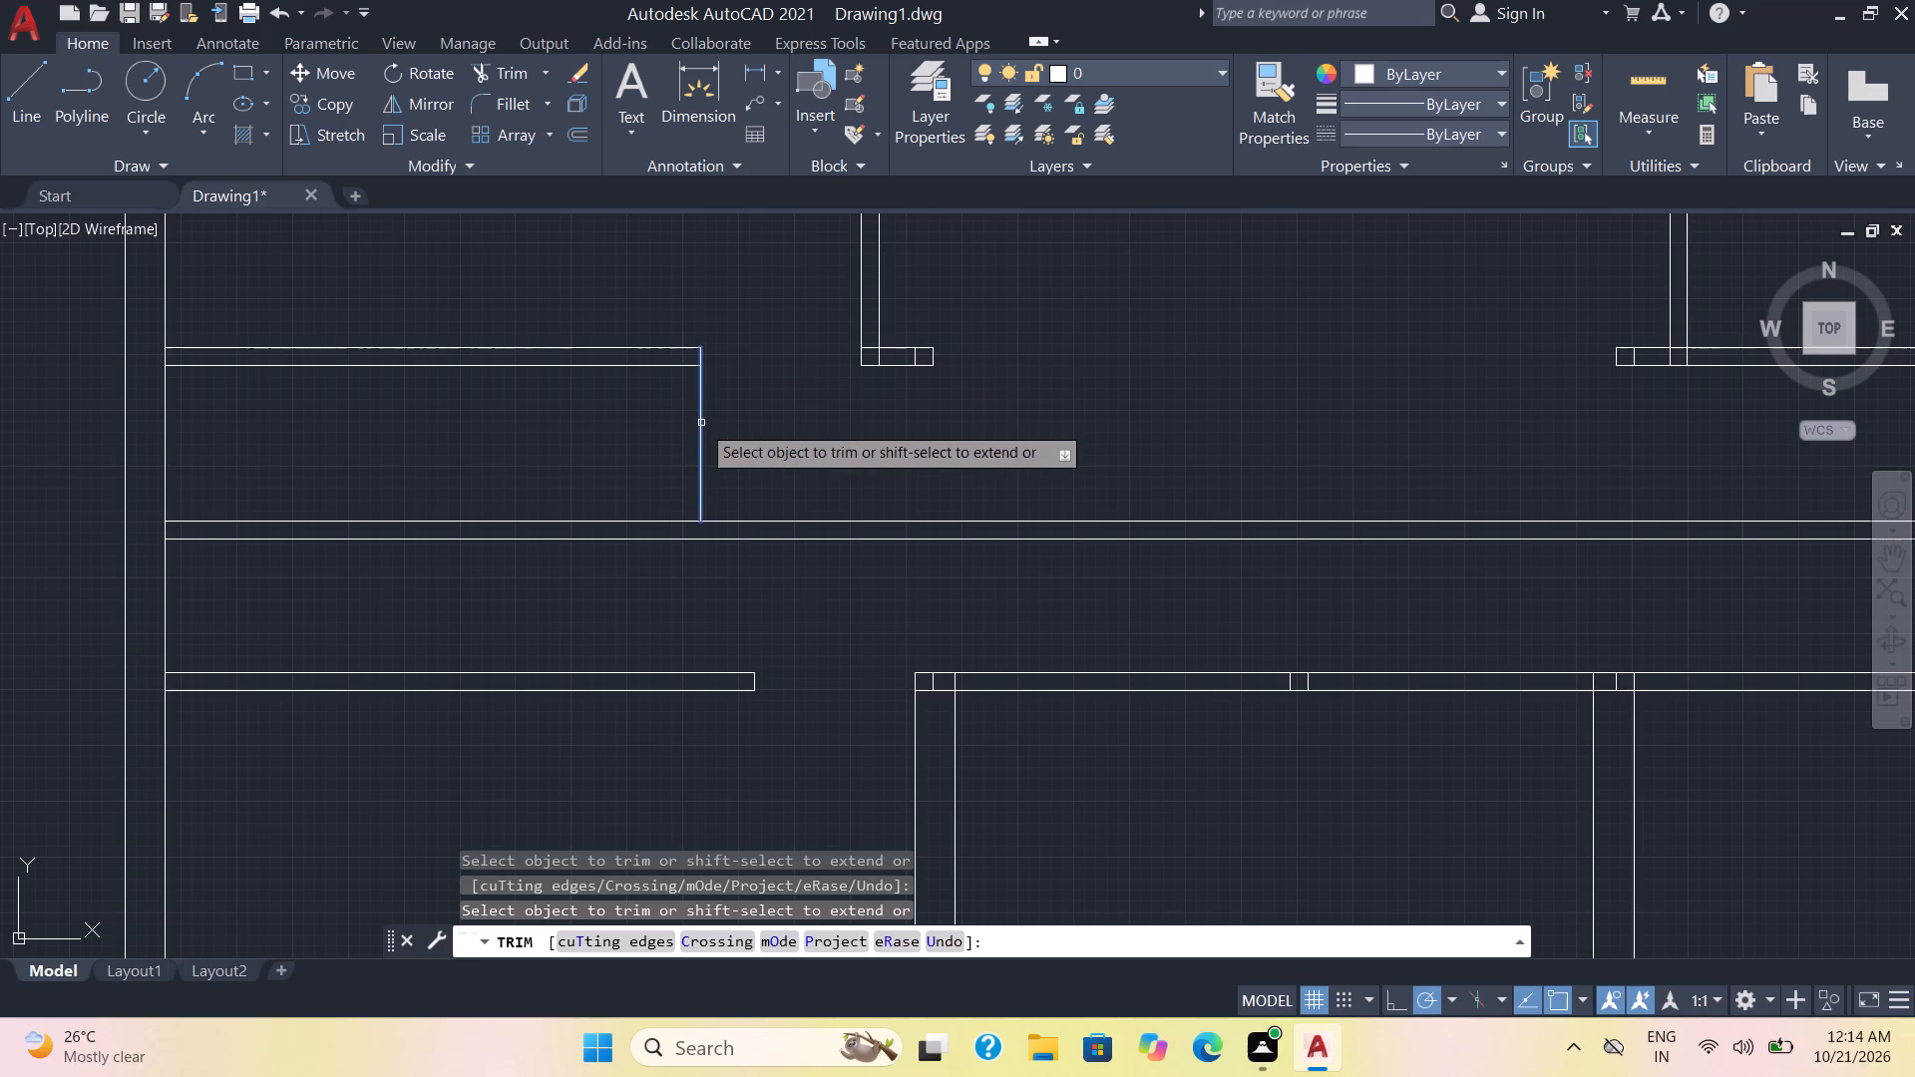
left_click(698, 470, "shift")
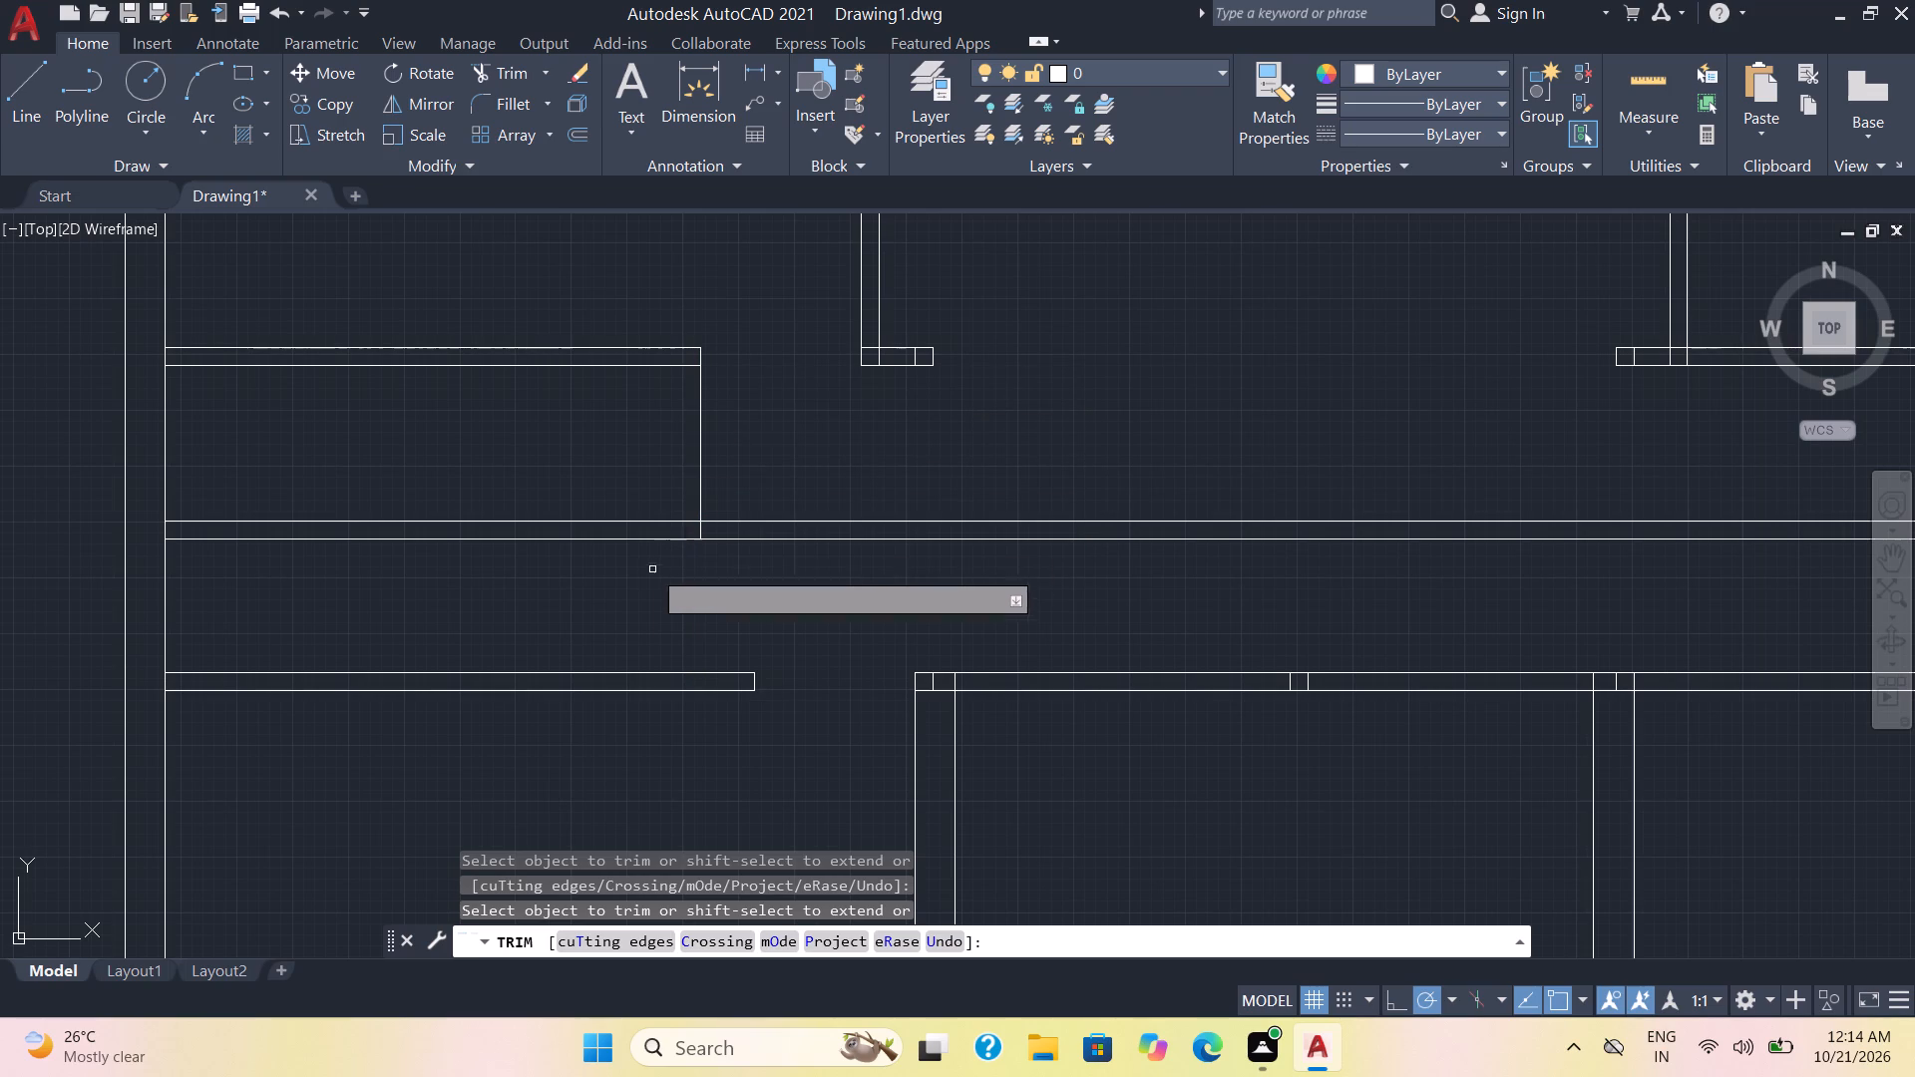
left_click(701, 529, "shift")
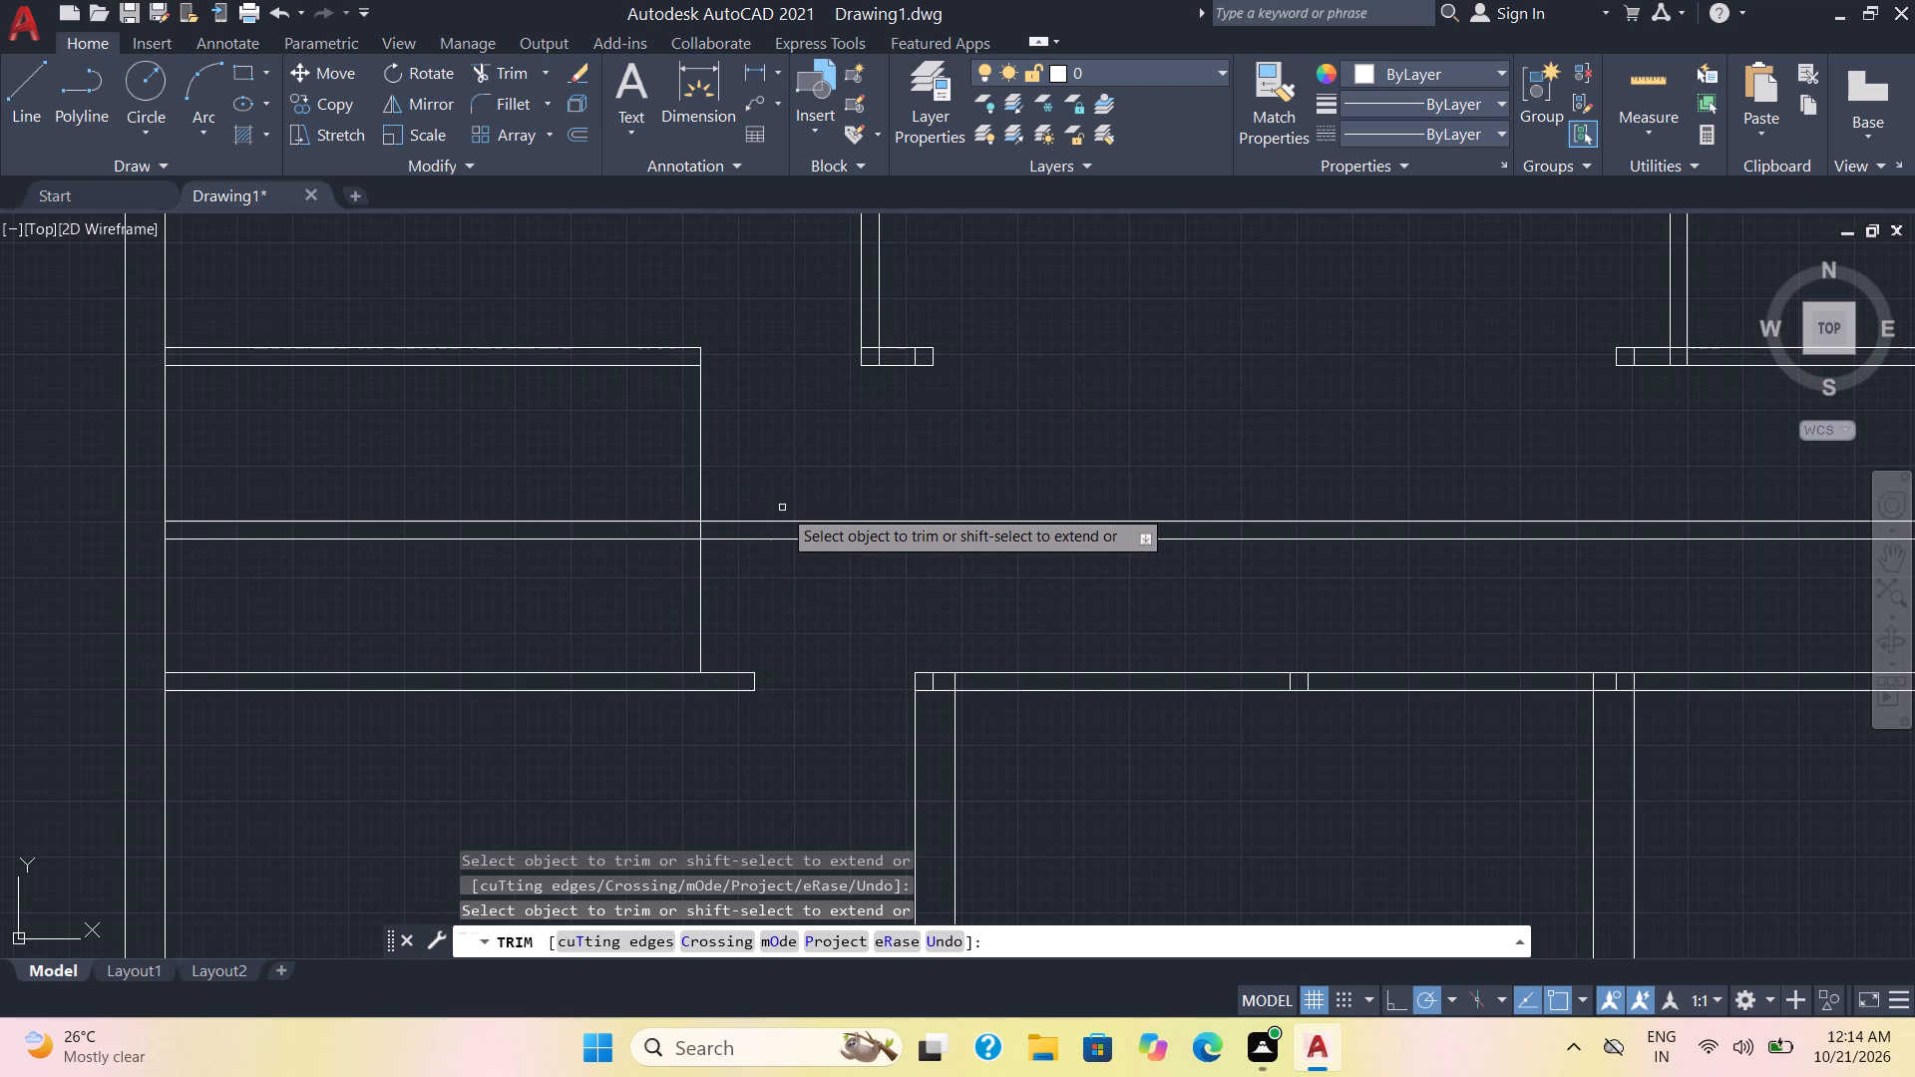
key("Escape")
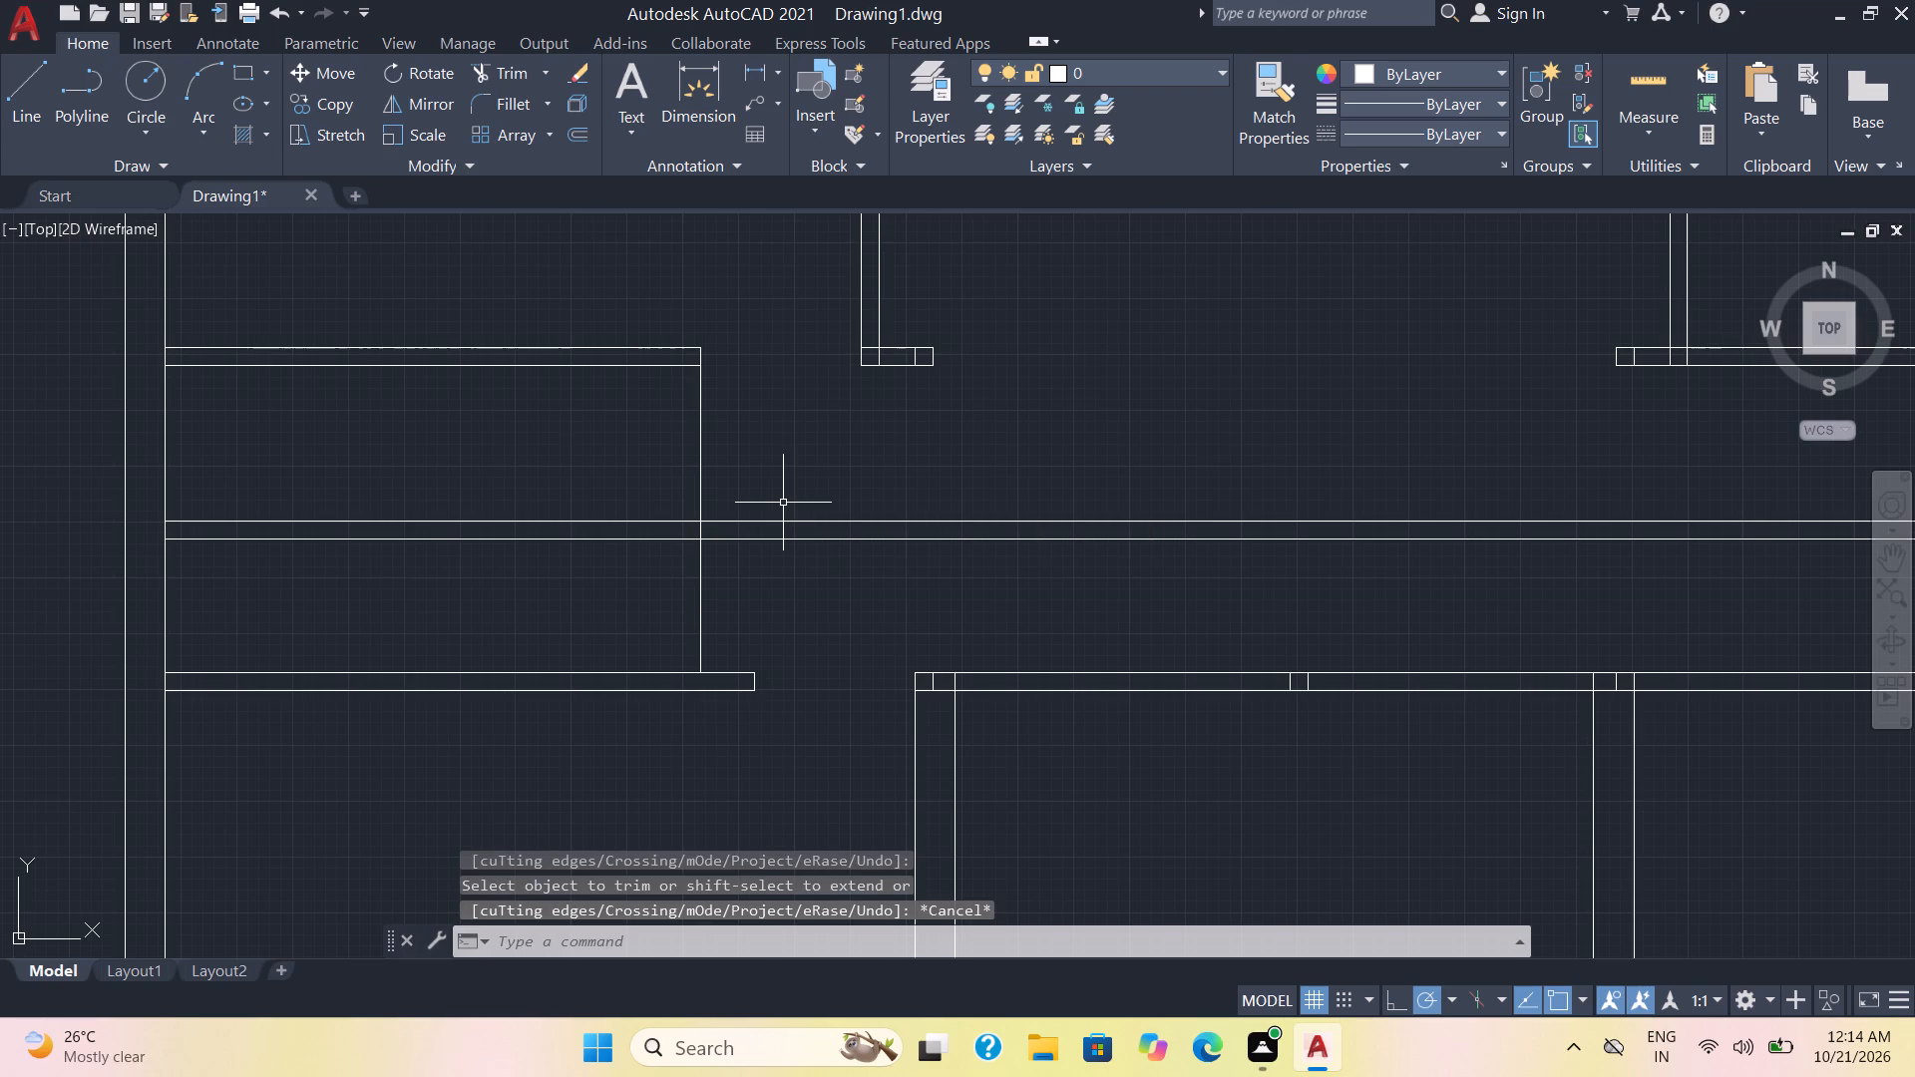
Offset the extended vertical line in the passage 3' to the left, and offset that copy a further 4" left.
key("o")
key("Return")
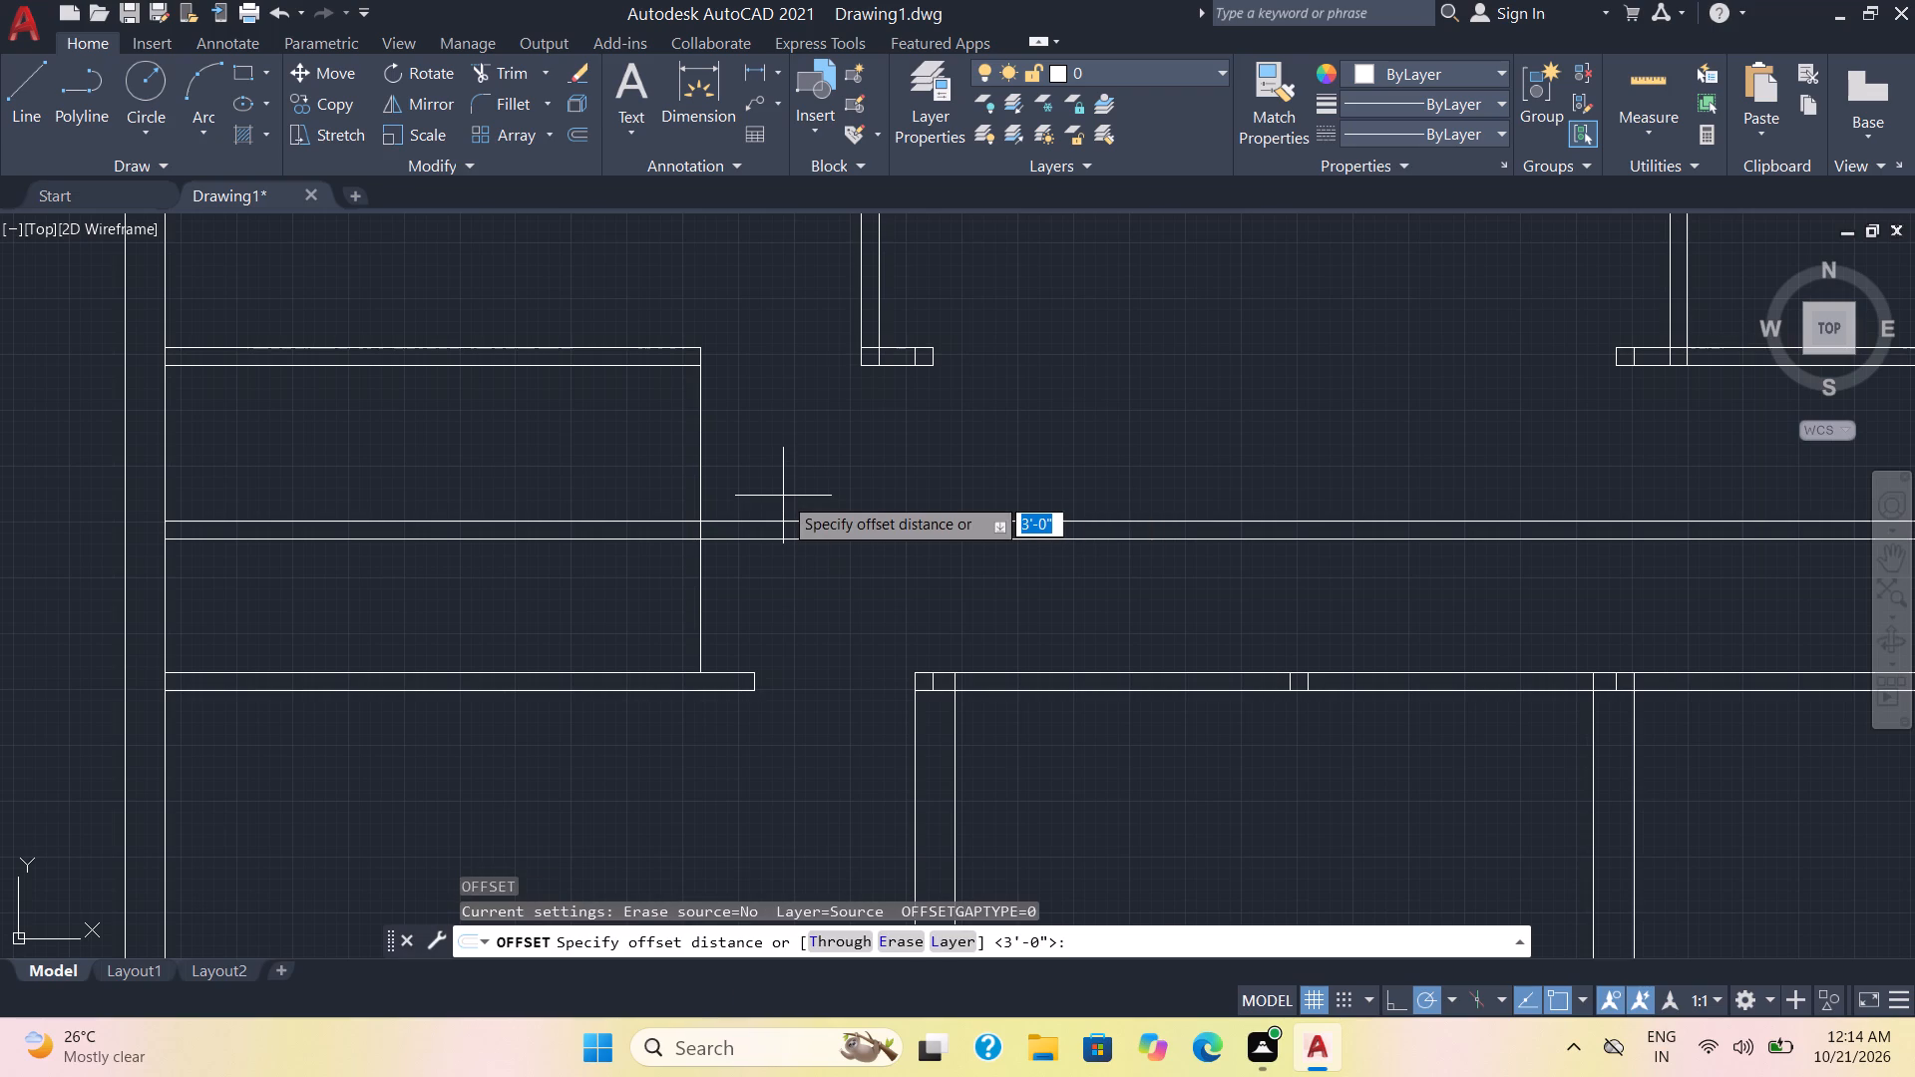
type("3'")
key("Return")
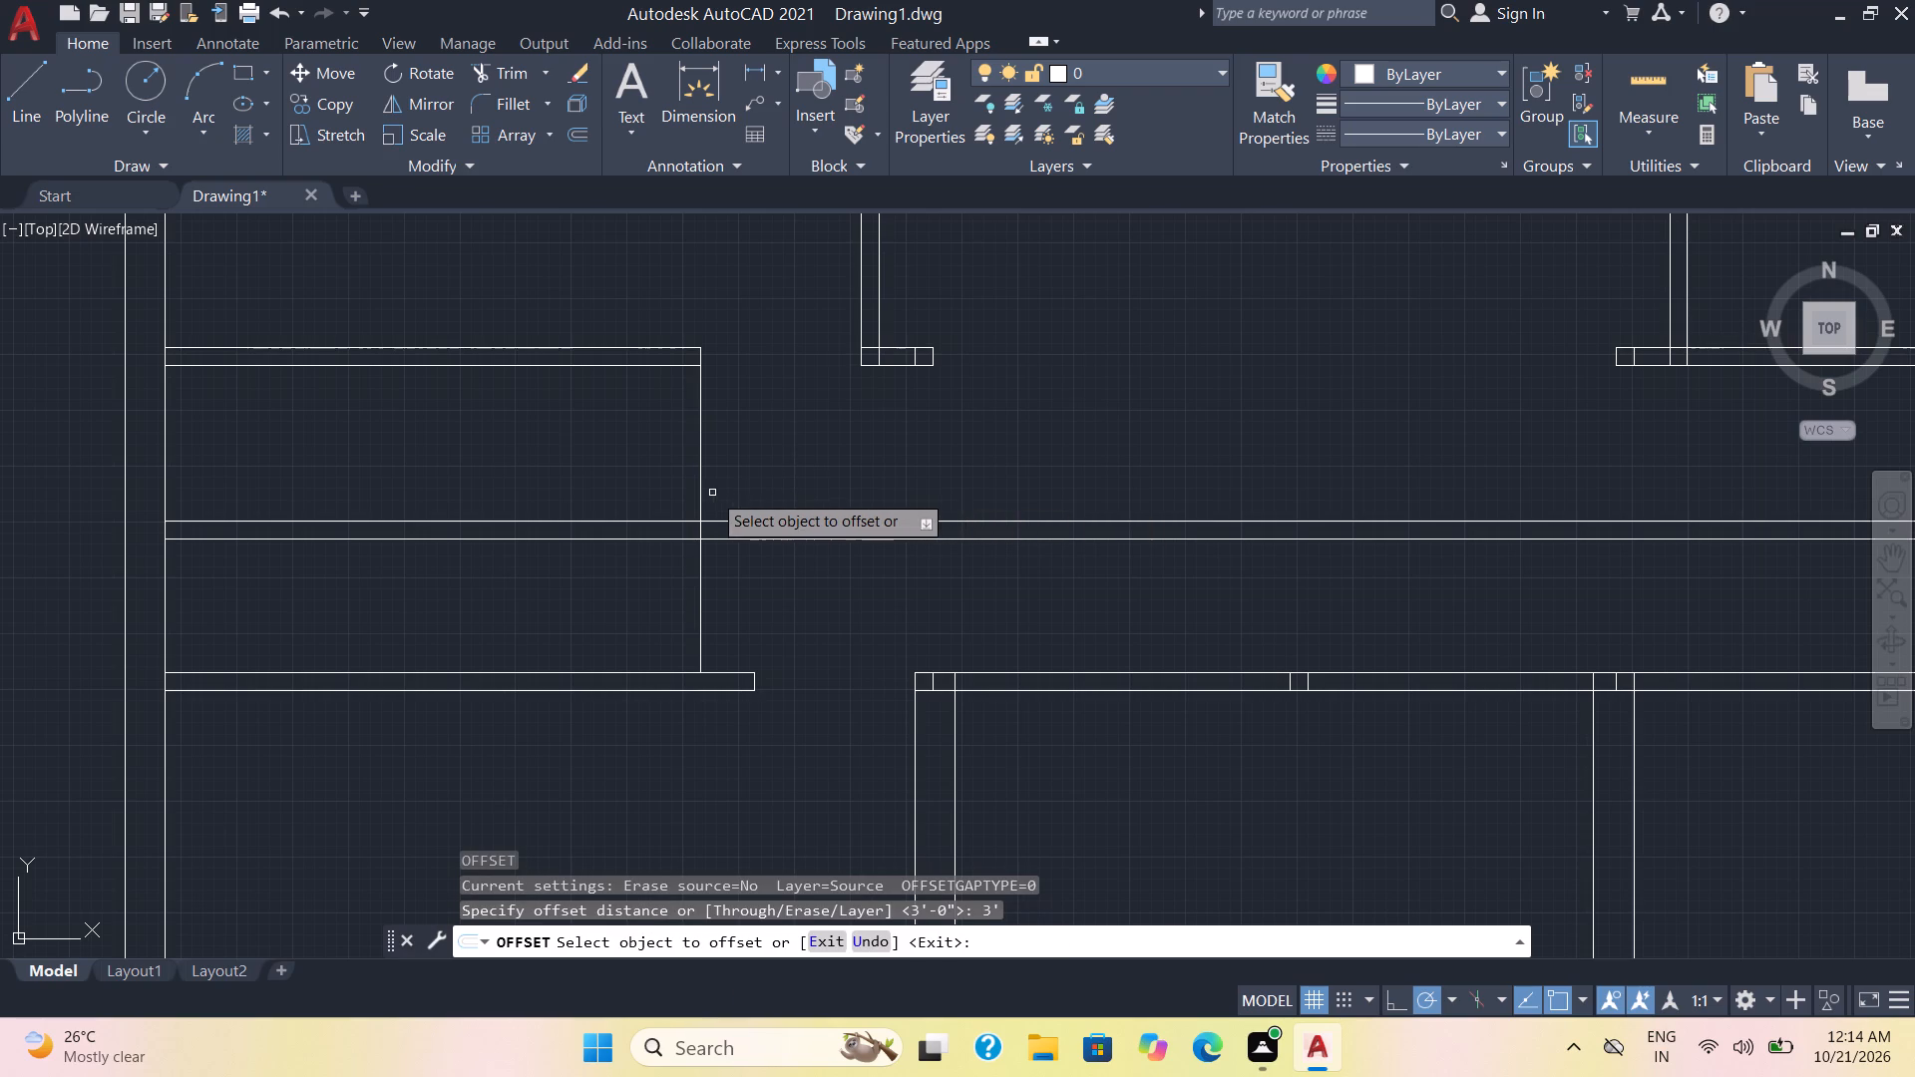
left_click(697, 493)
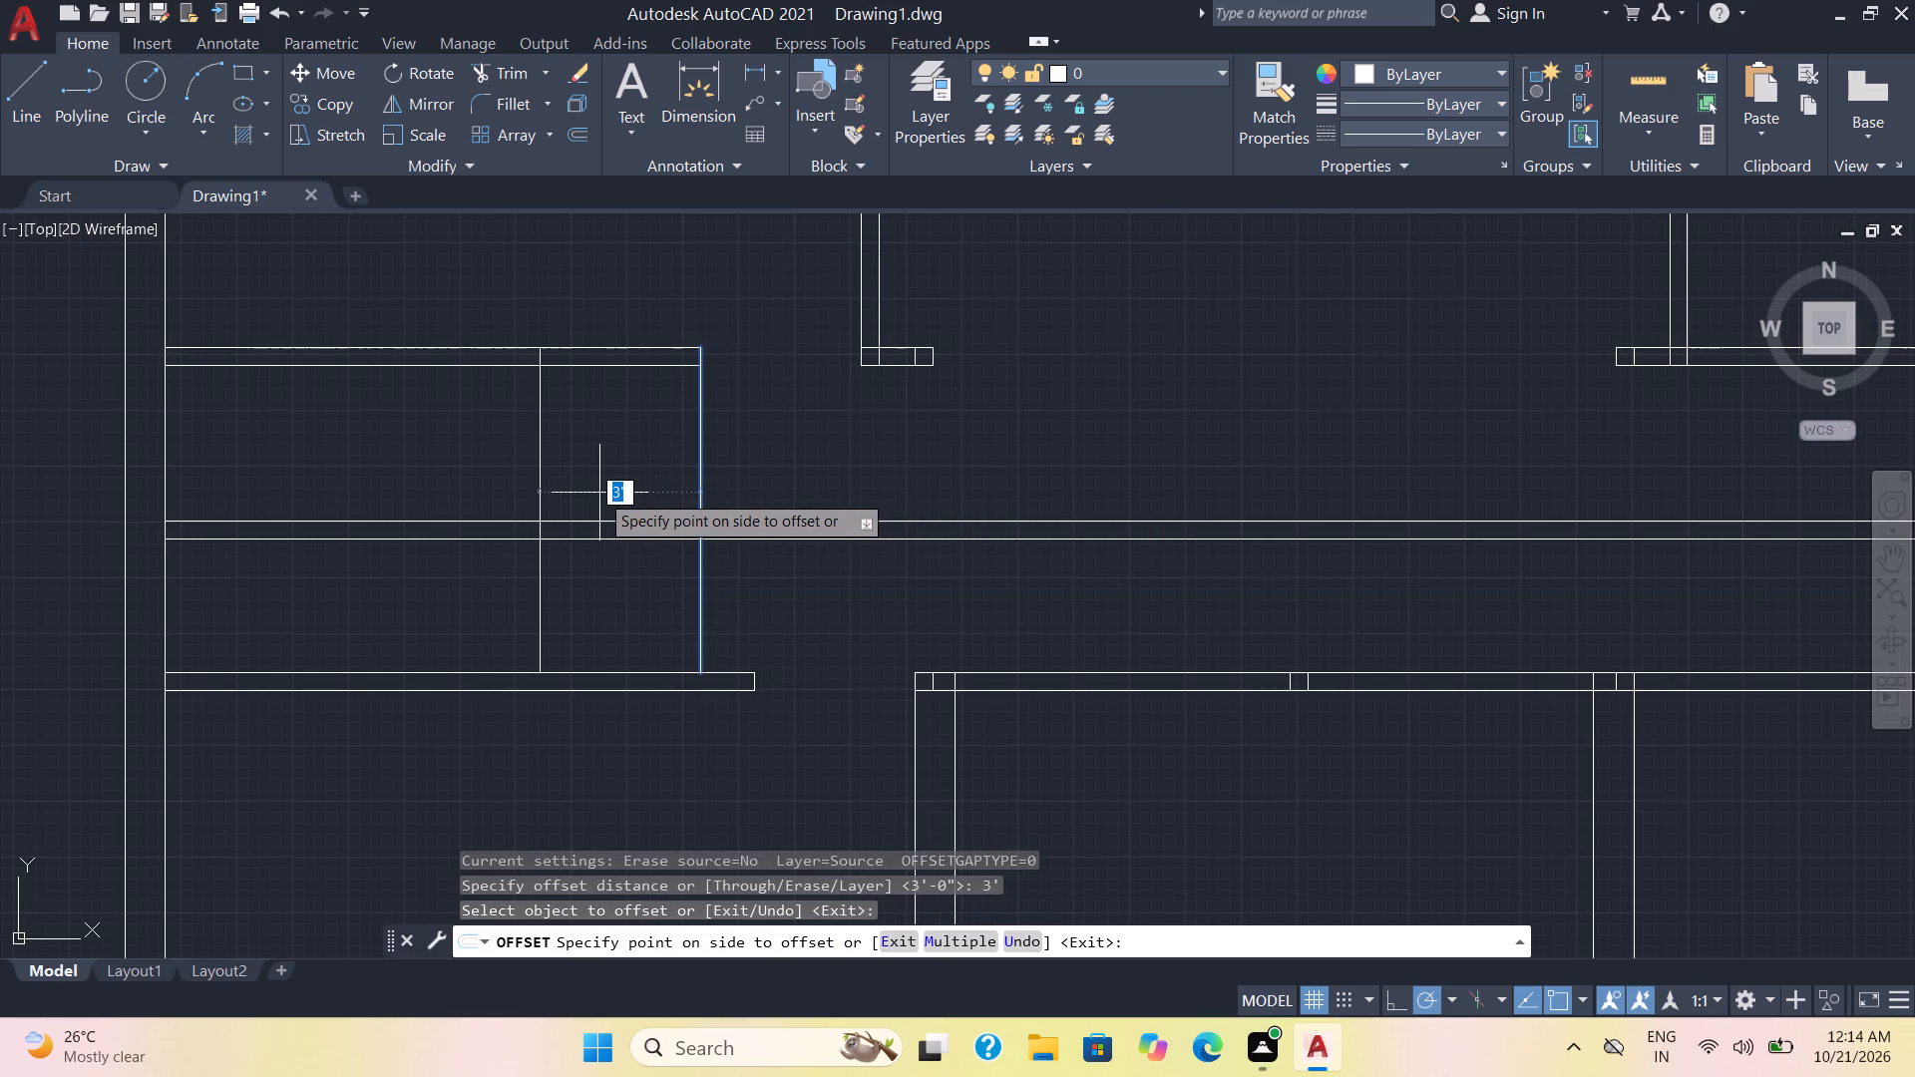
left_click(599, 493)
left_click(538, 496)
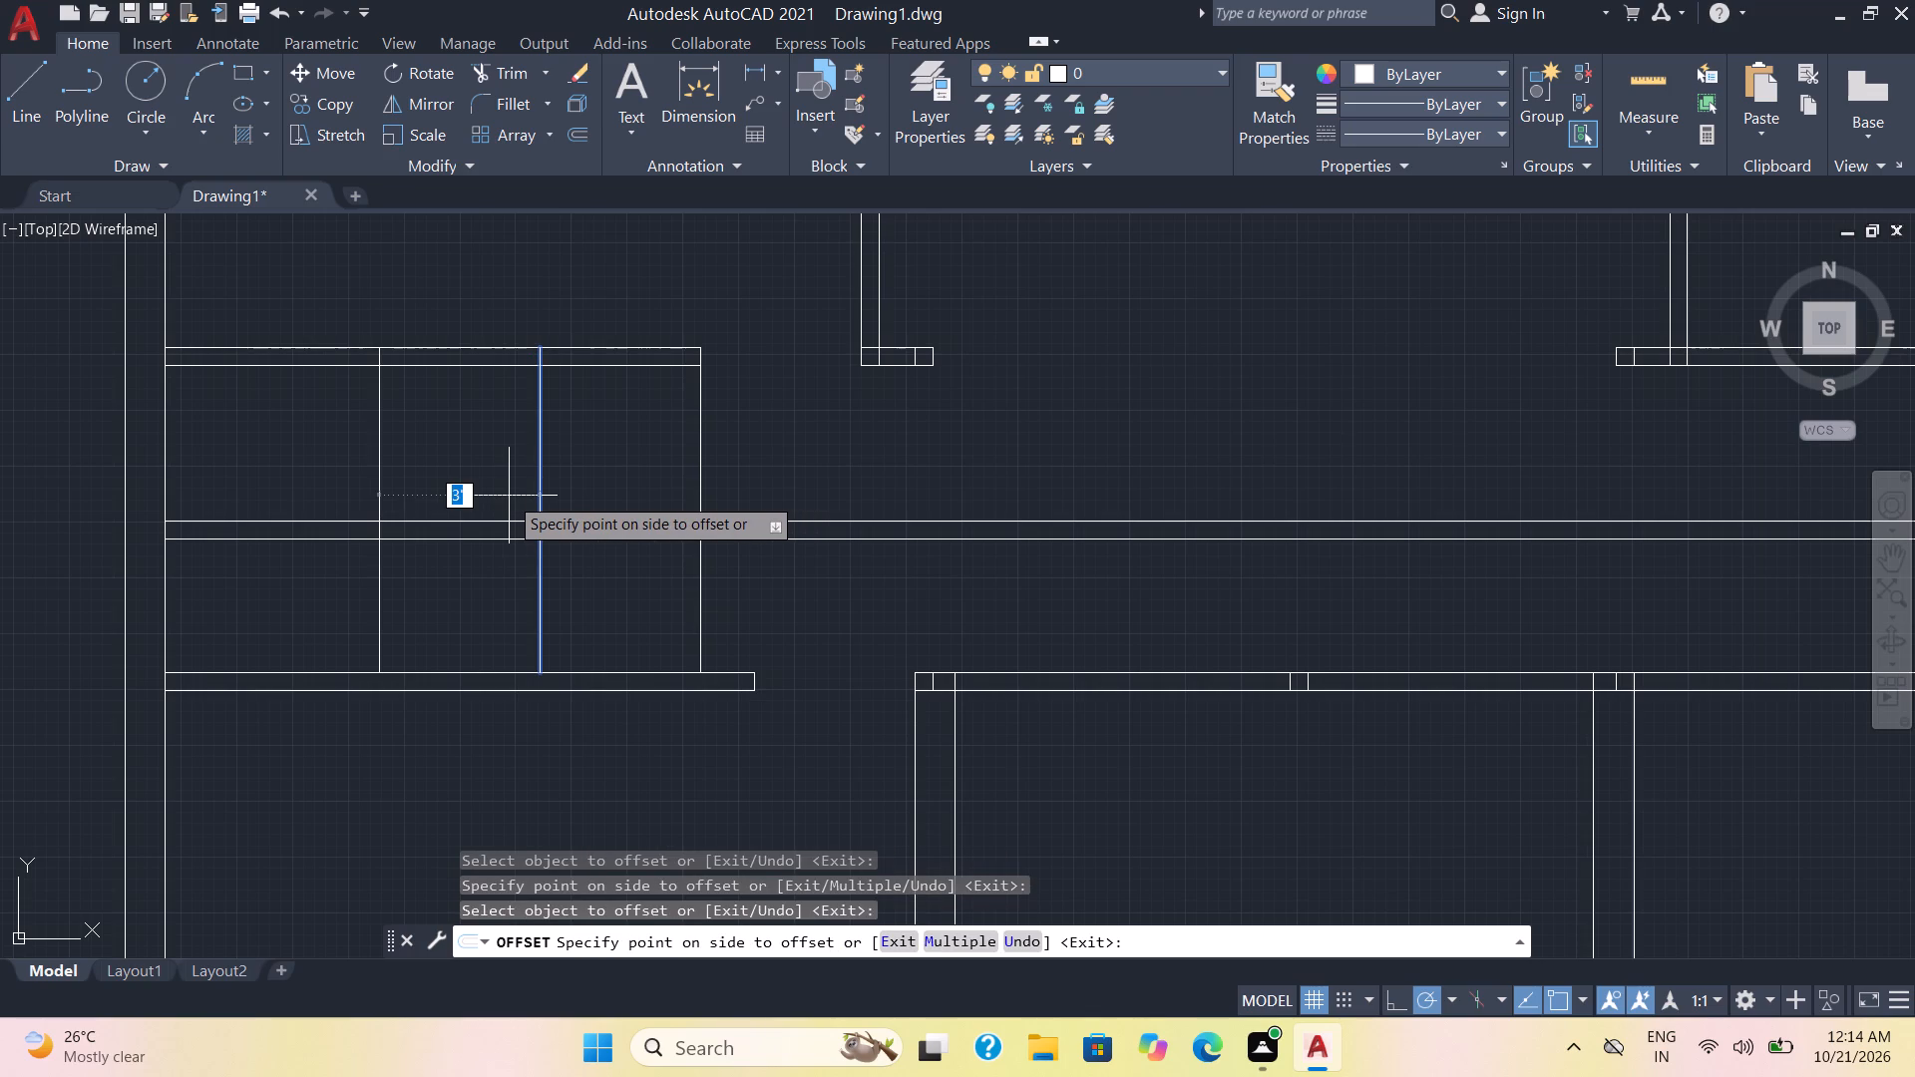
key("4")
key("Return")
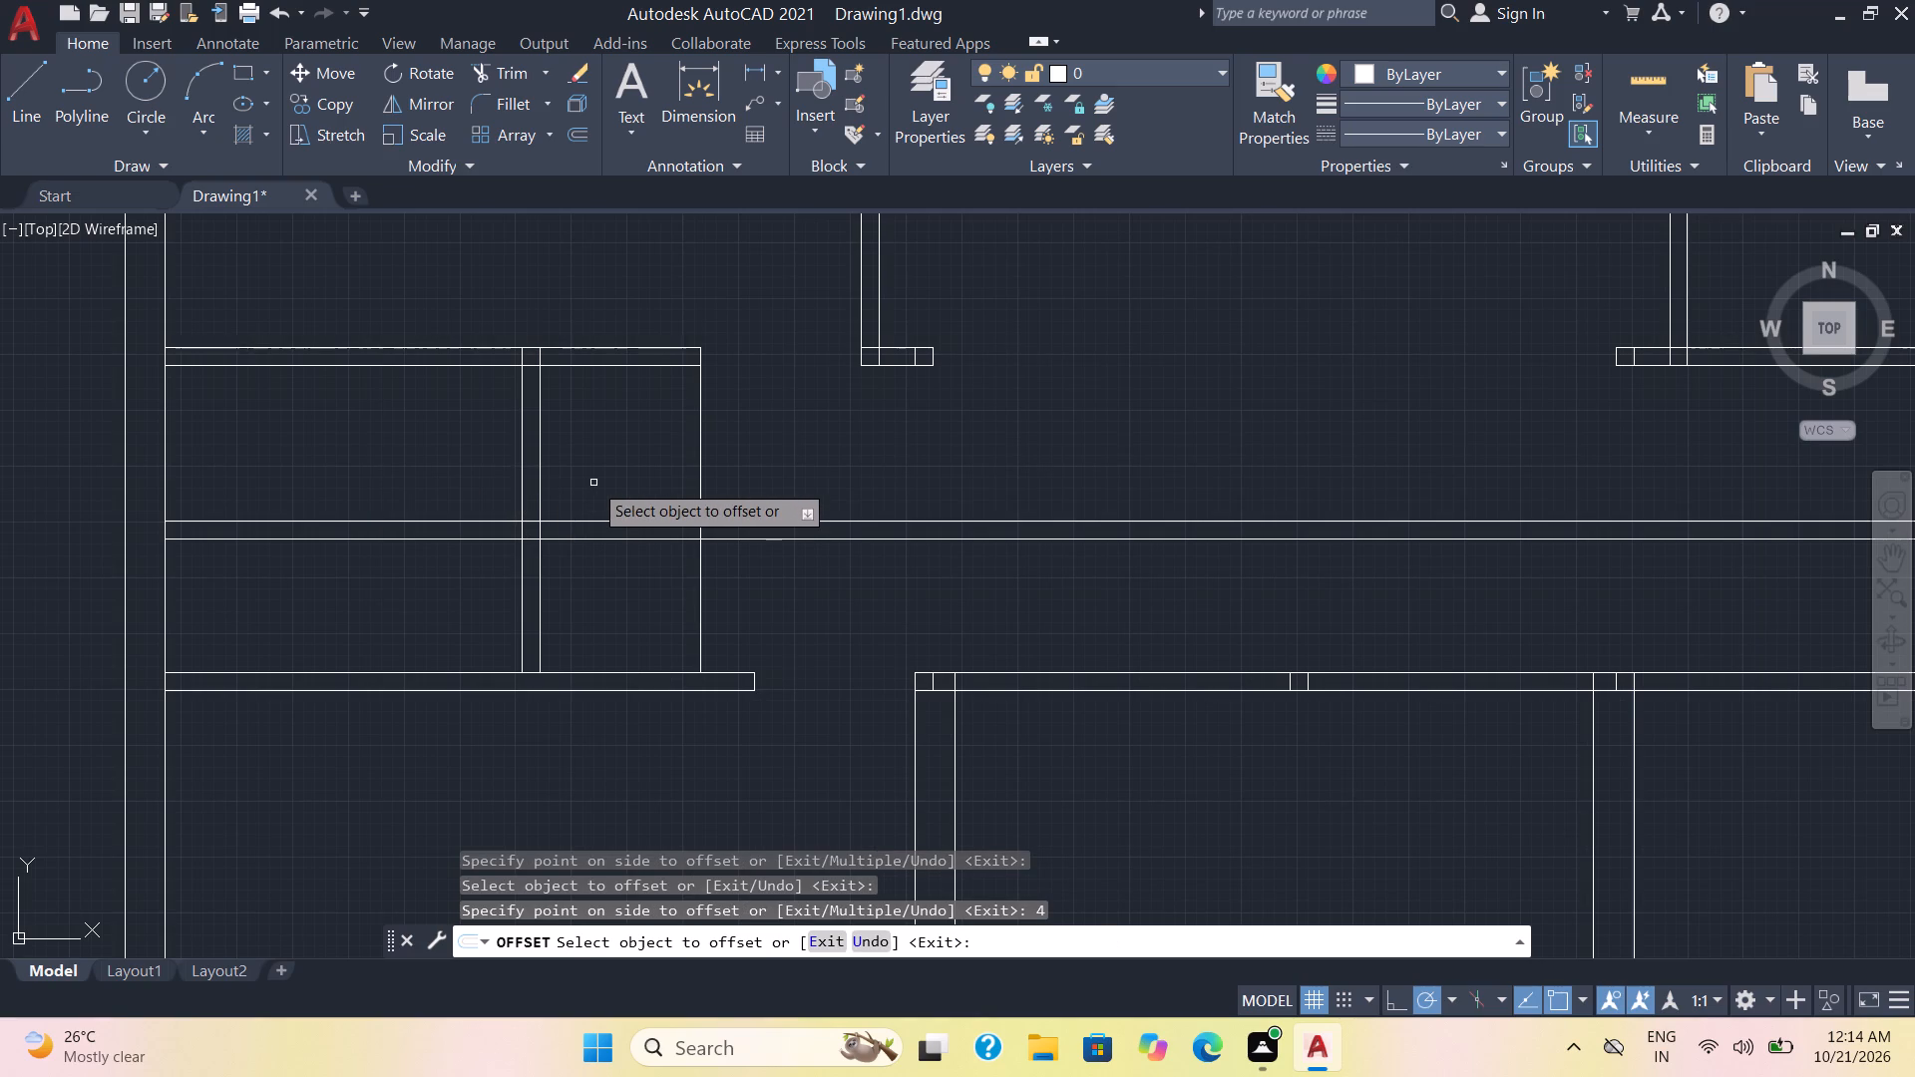
Trim the extended guide line and the middle passage lines between it and the new 4" partition at the left end.
scroll(593, 483, "down", 1)
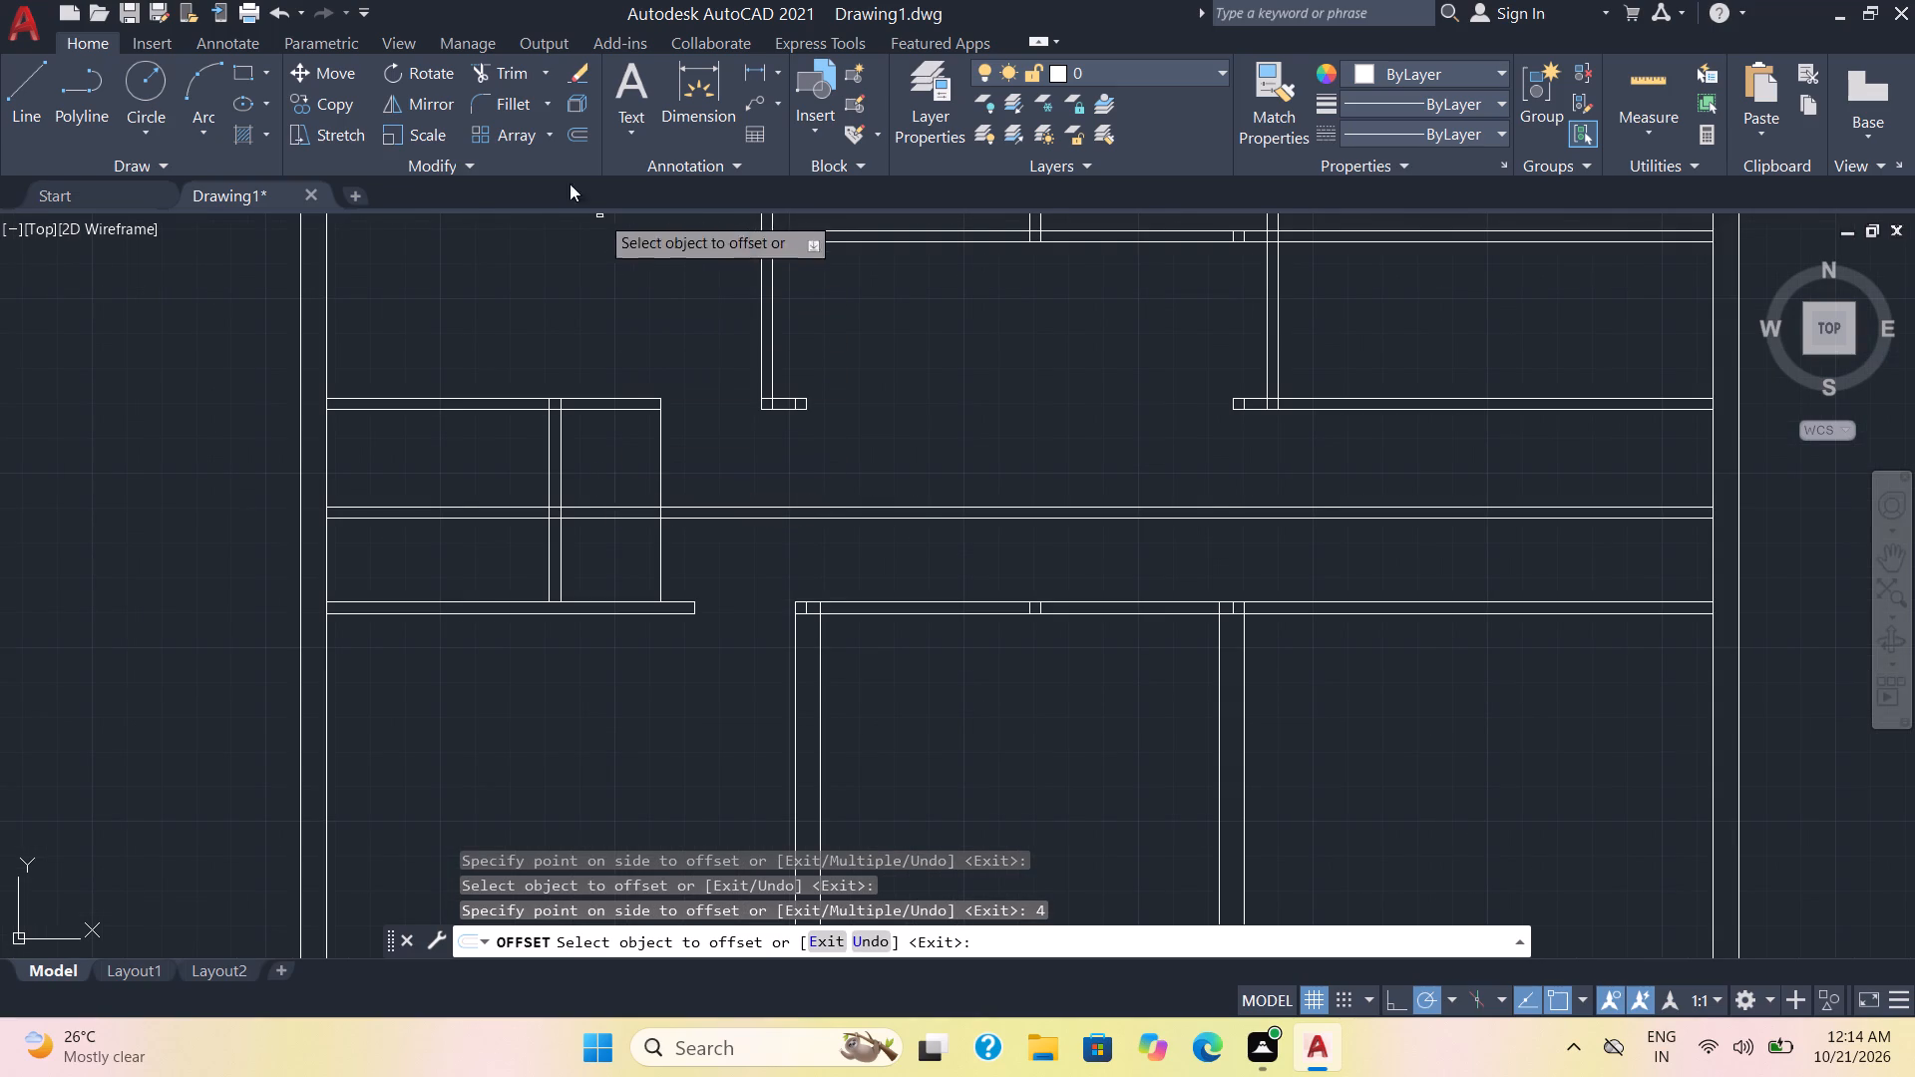
left_click(496, 66)
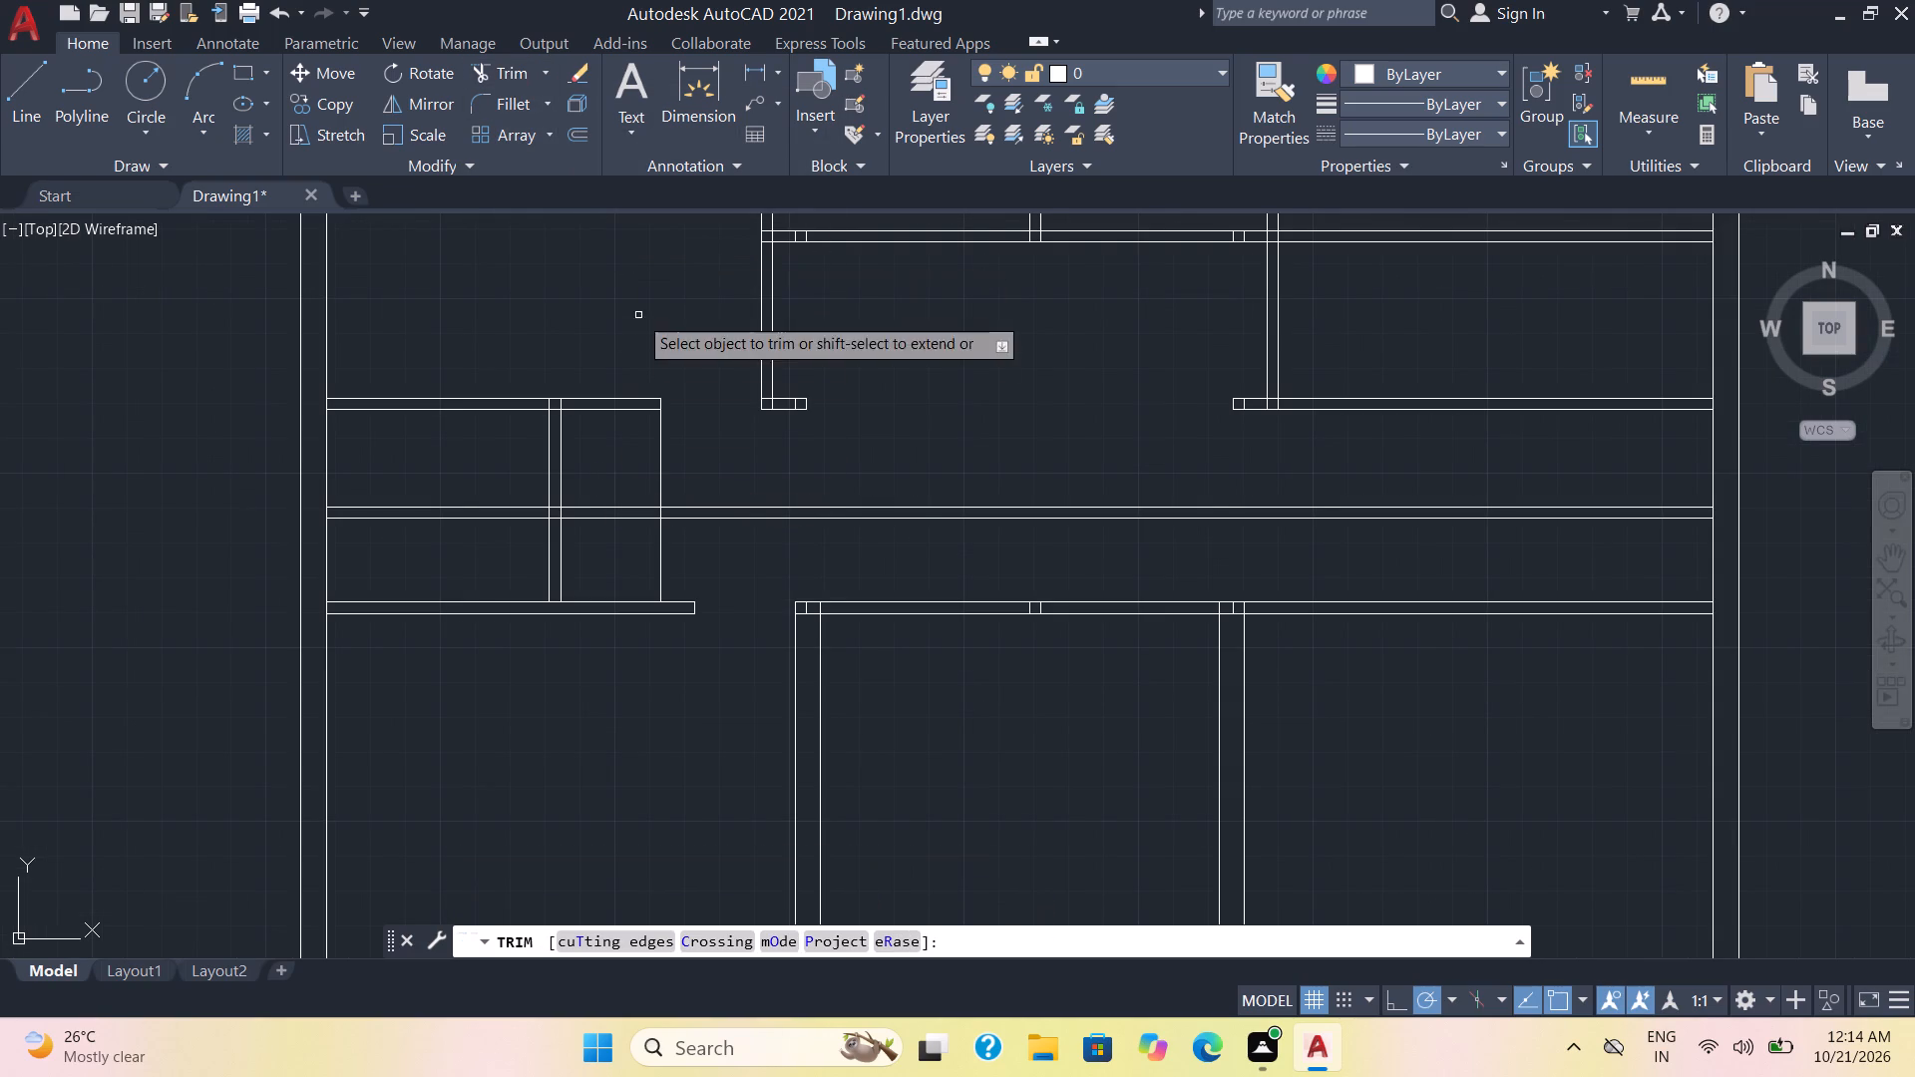
left_click_drag(616, 528, 680, 475)
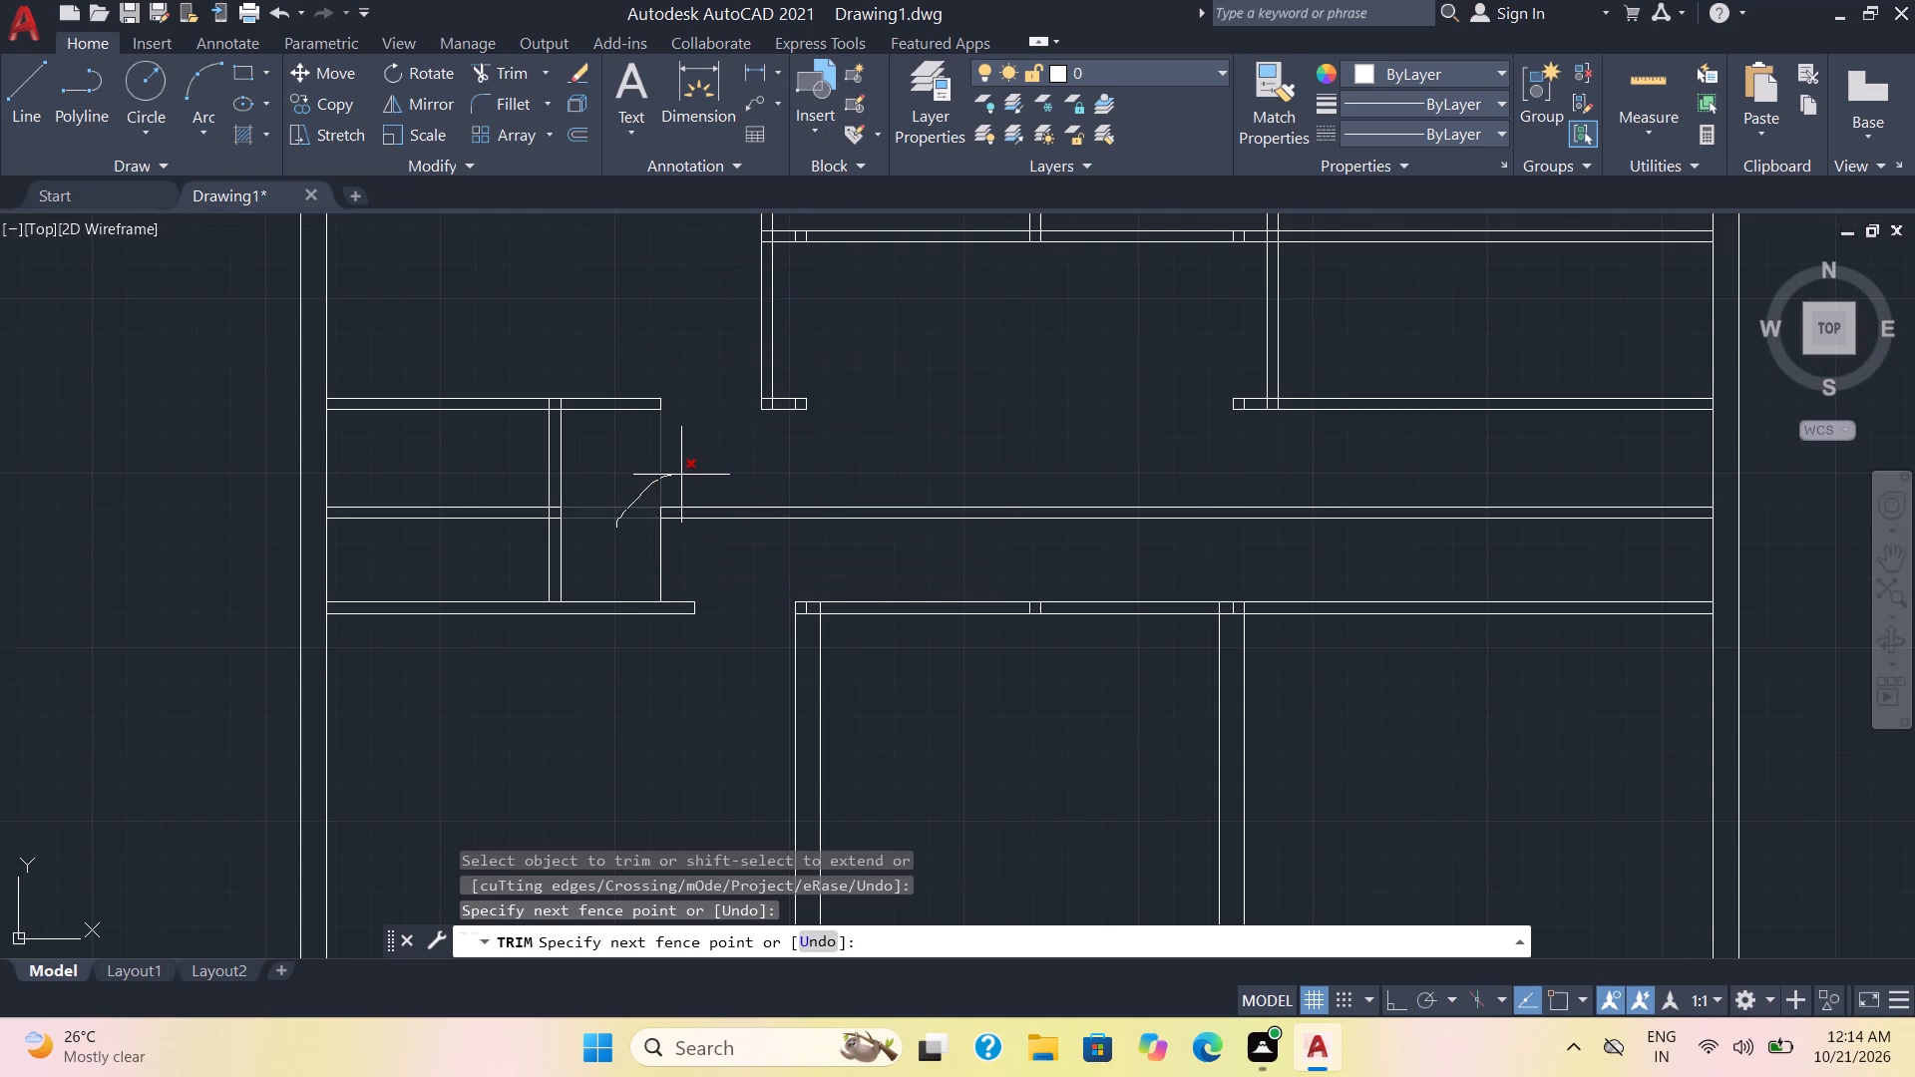
left_click_drag(680, 475, 670, 478)
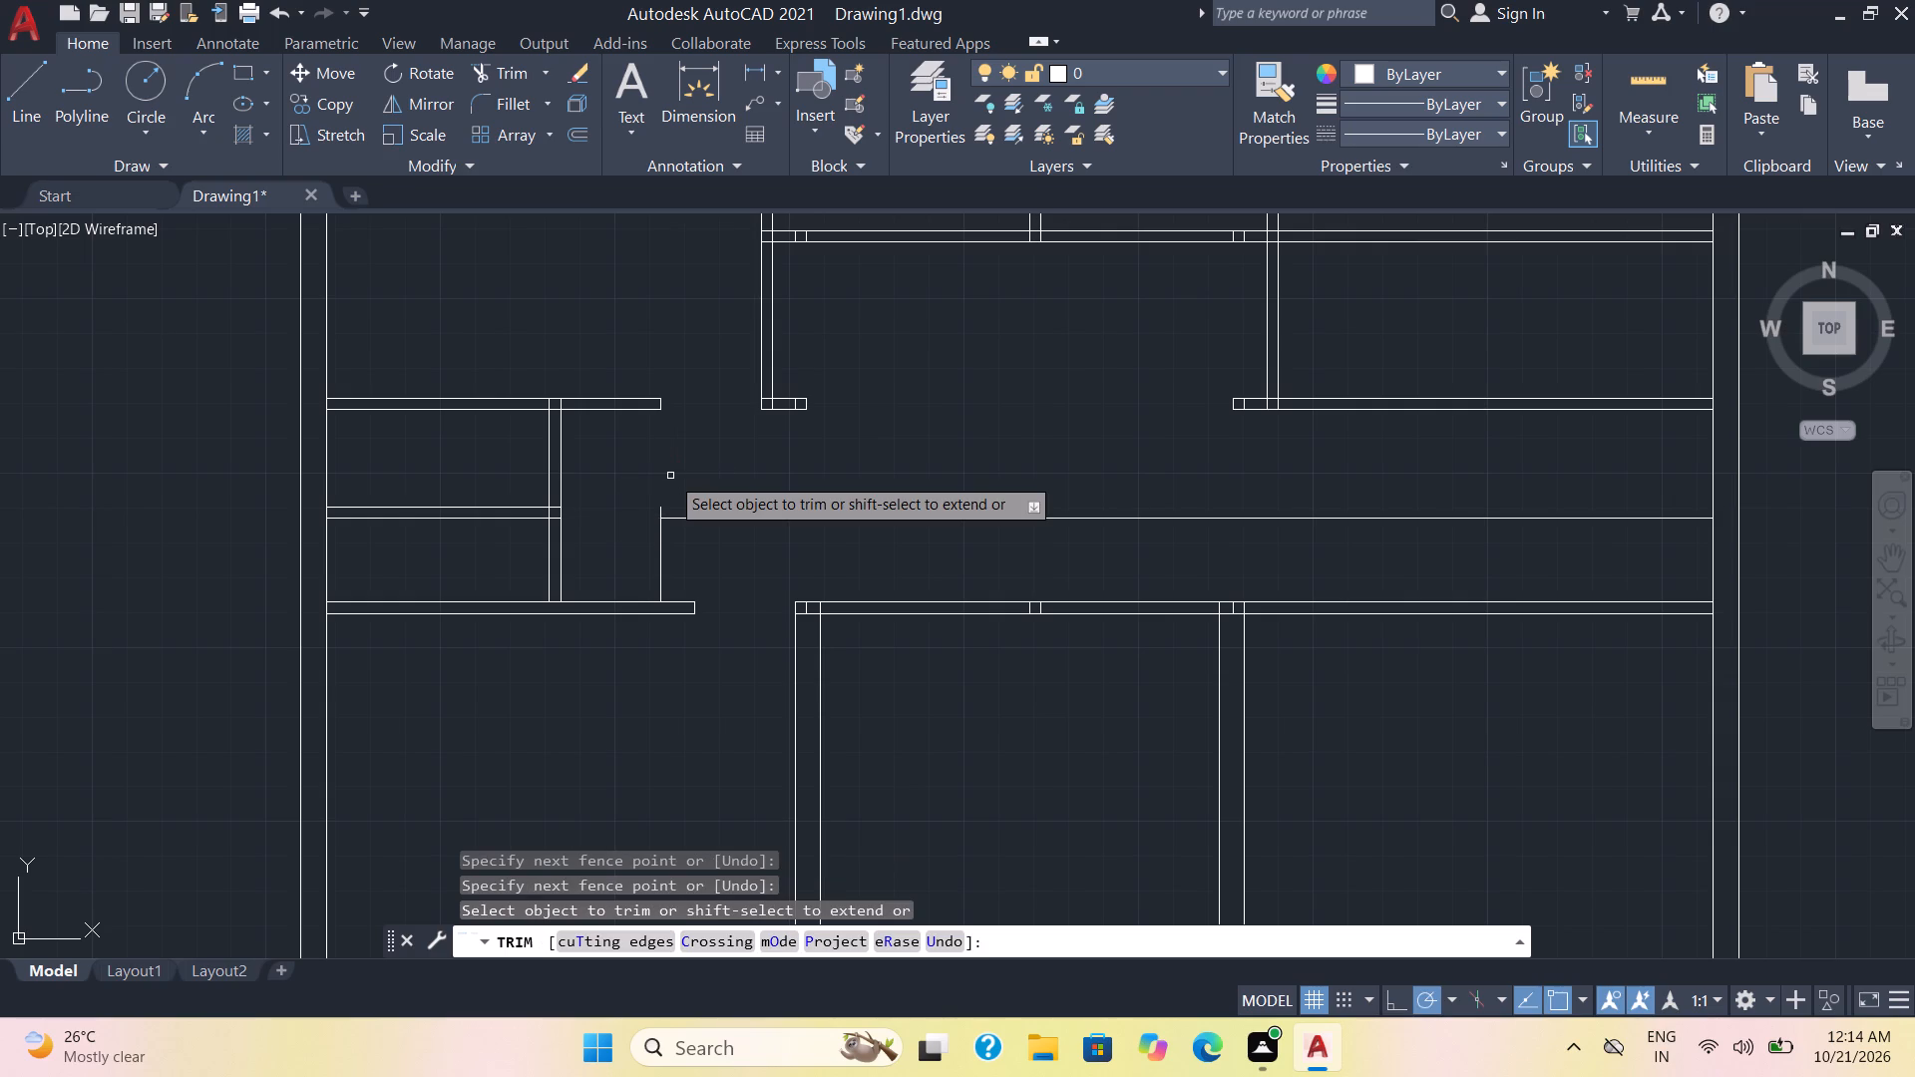
key("ctrl+z")
left_click_drag(670, 476, 642, 542)
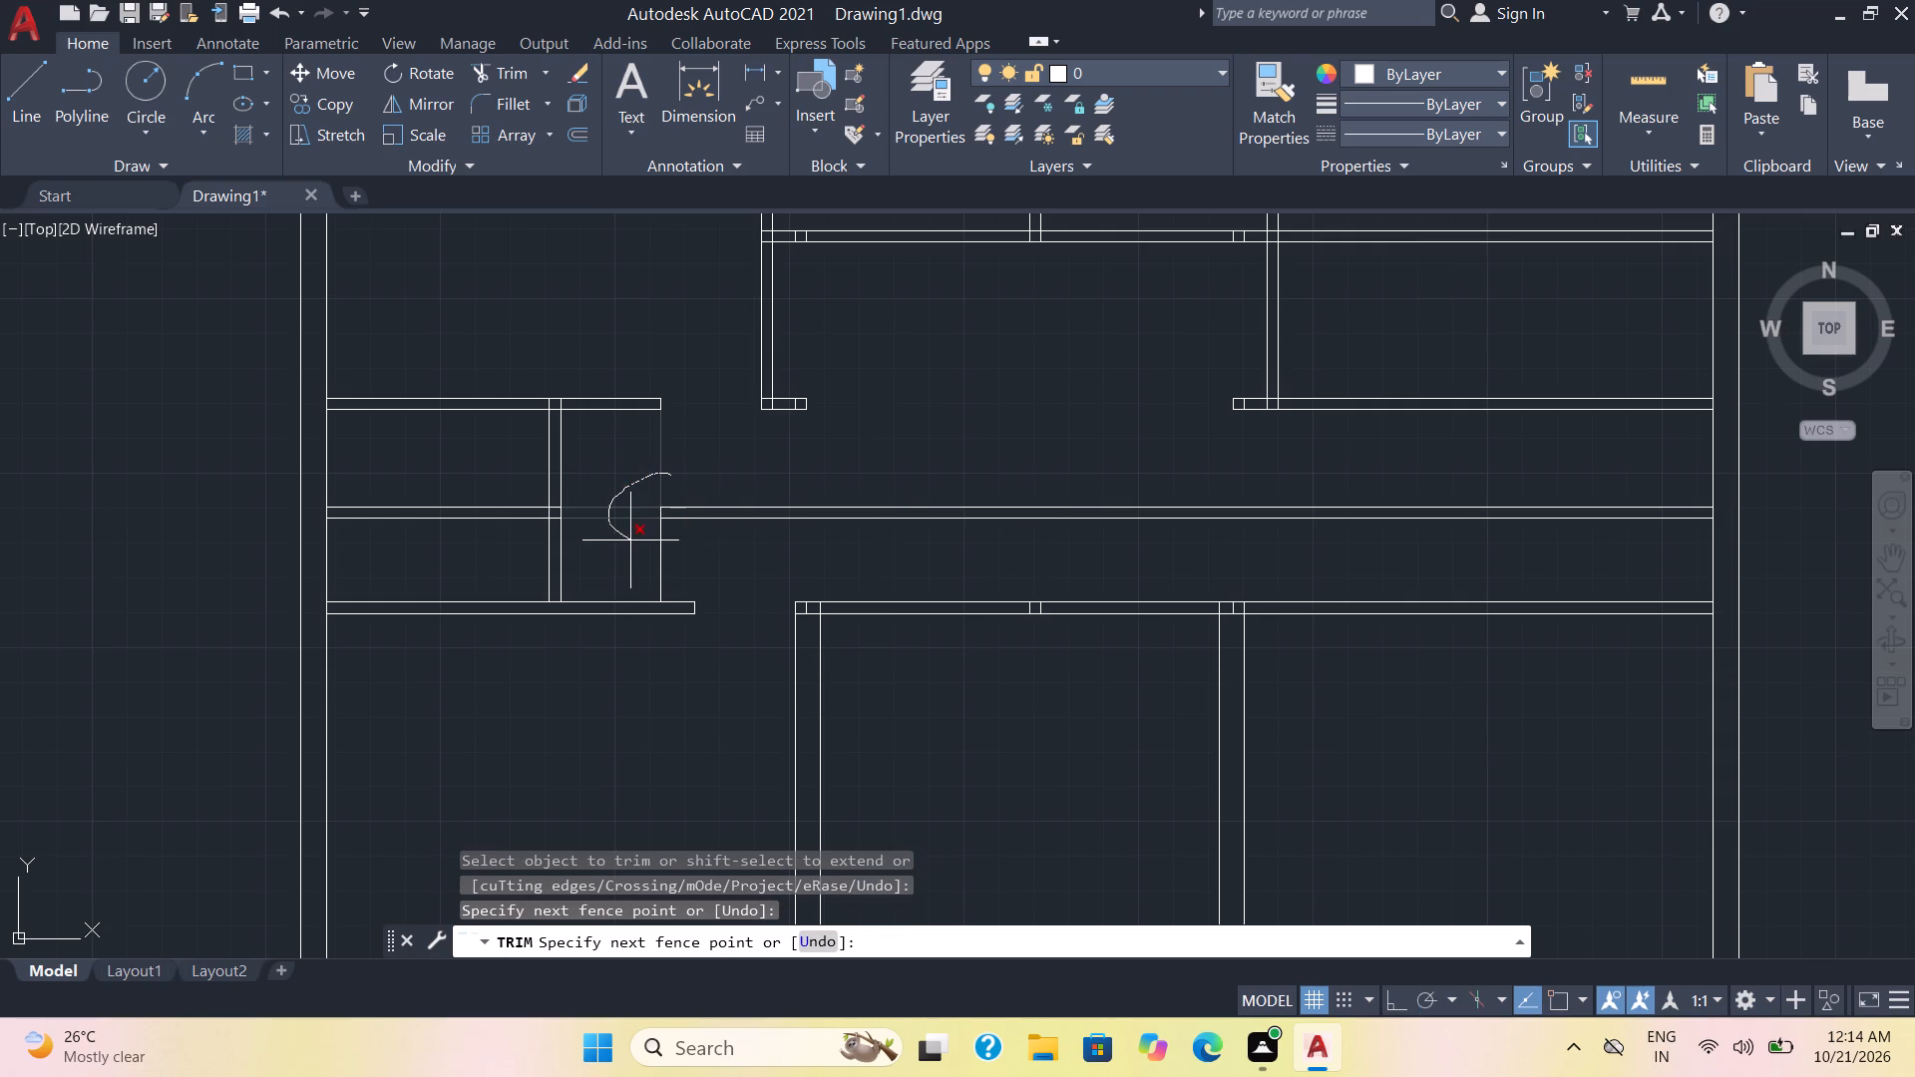
left_click_drag(642, 542, 675, 541)
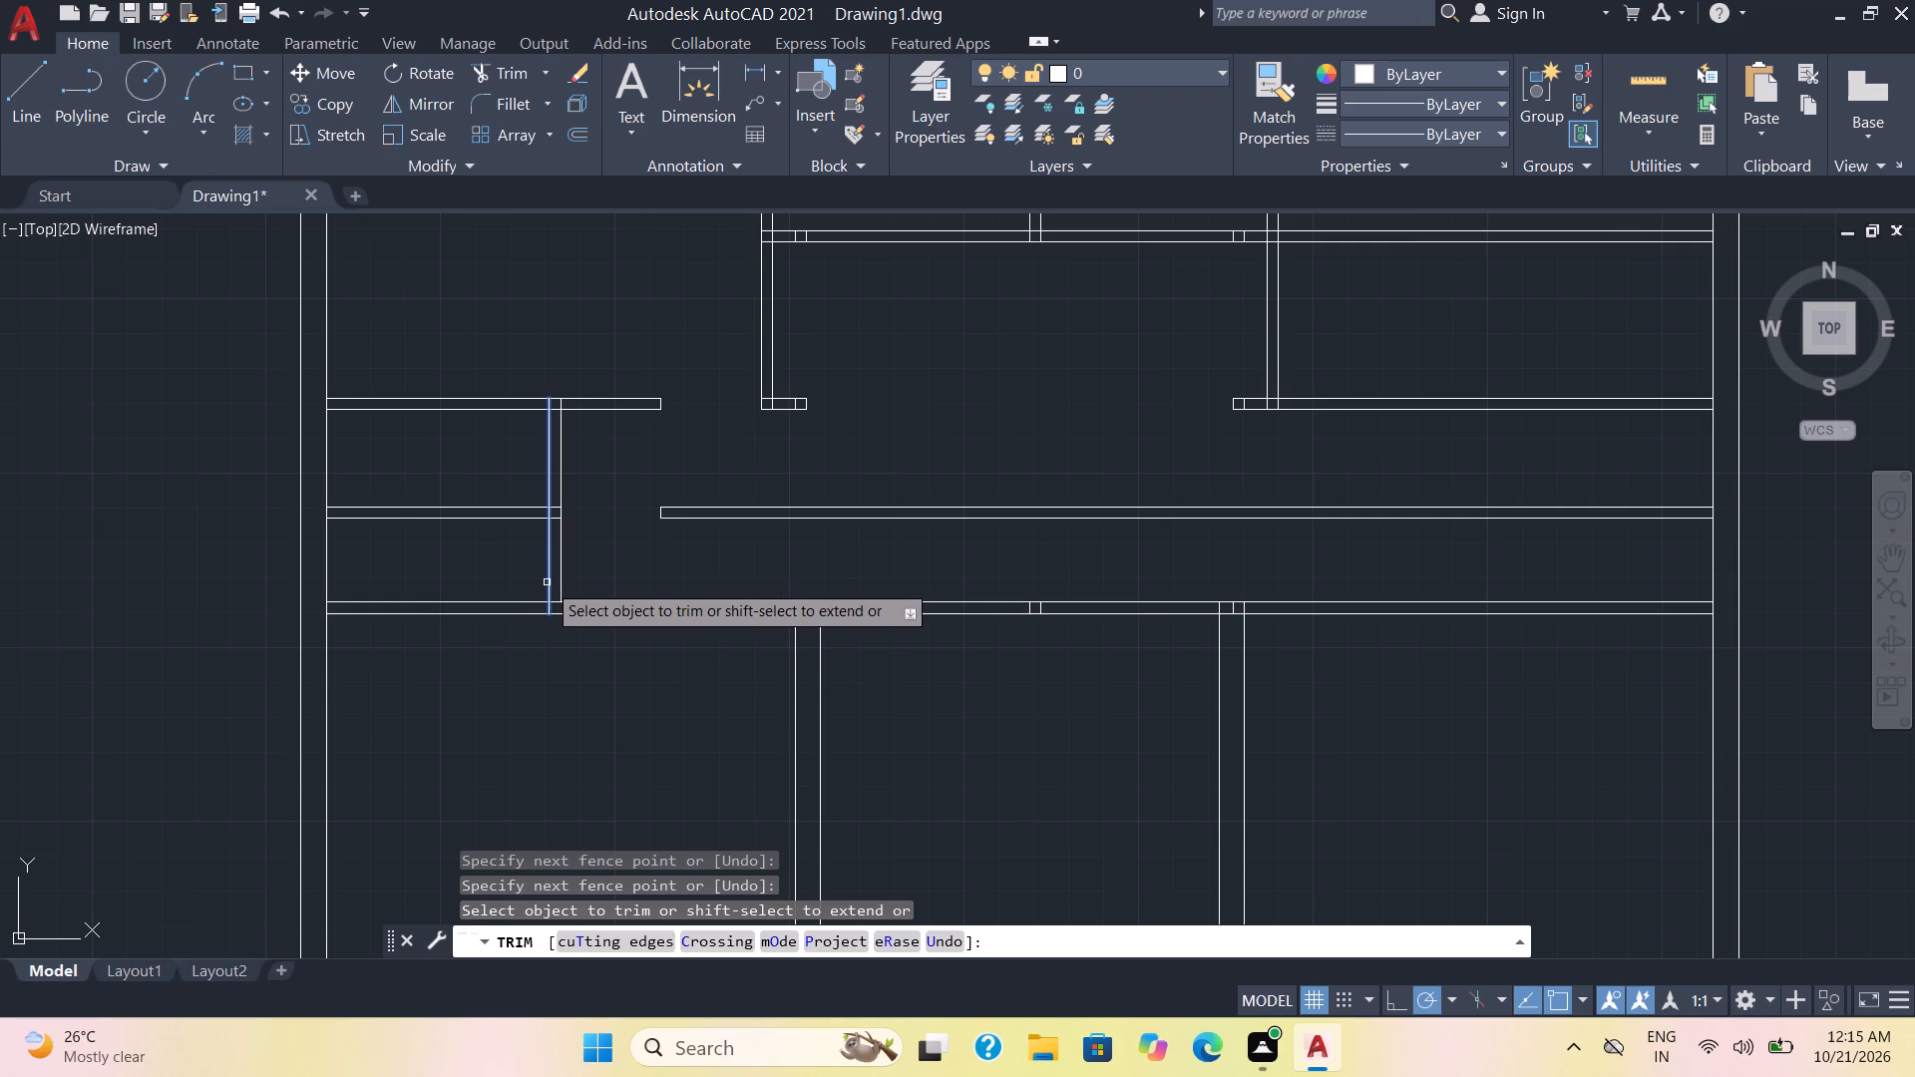
left_click(547, 582, "shift")
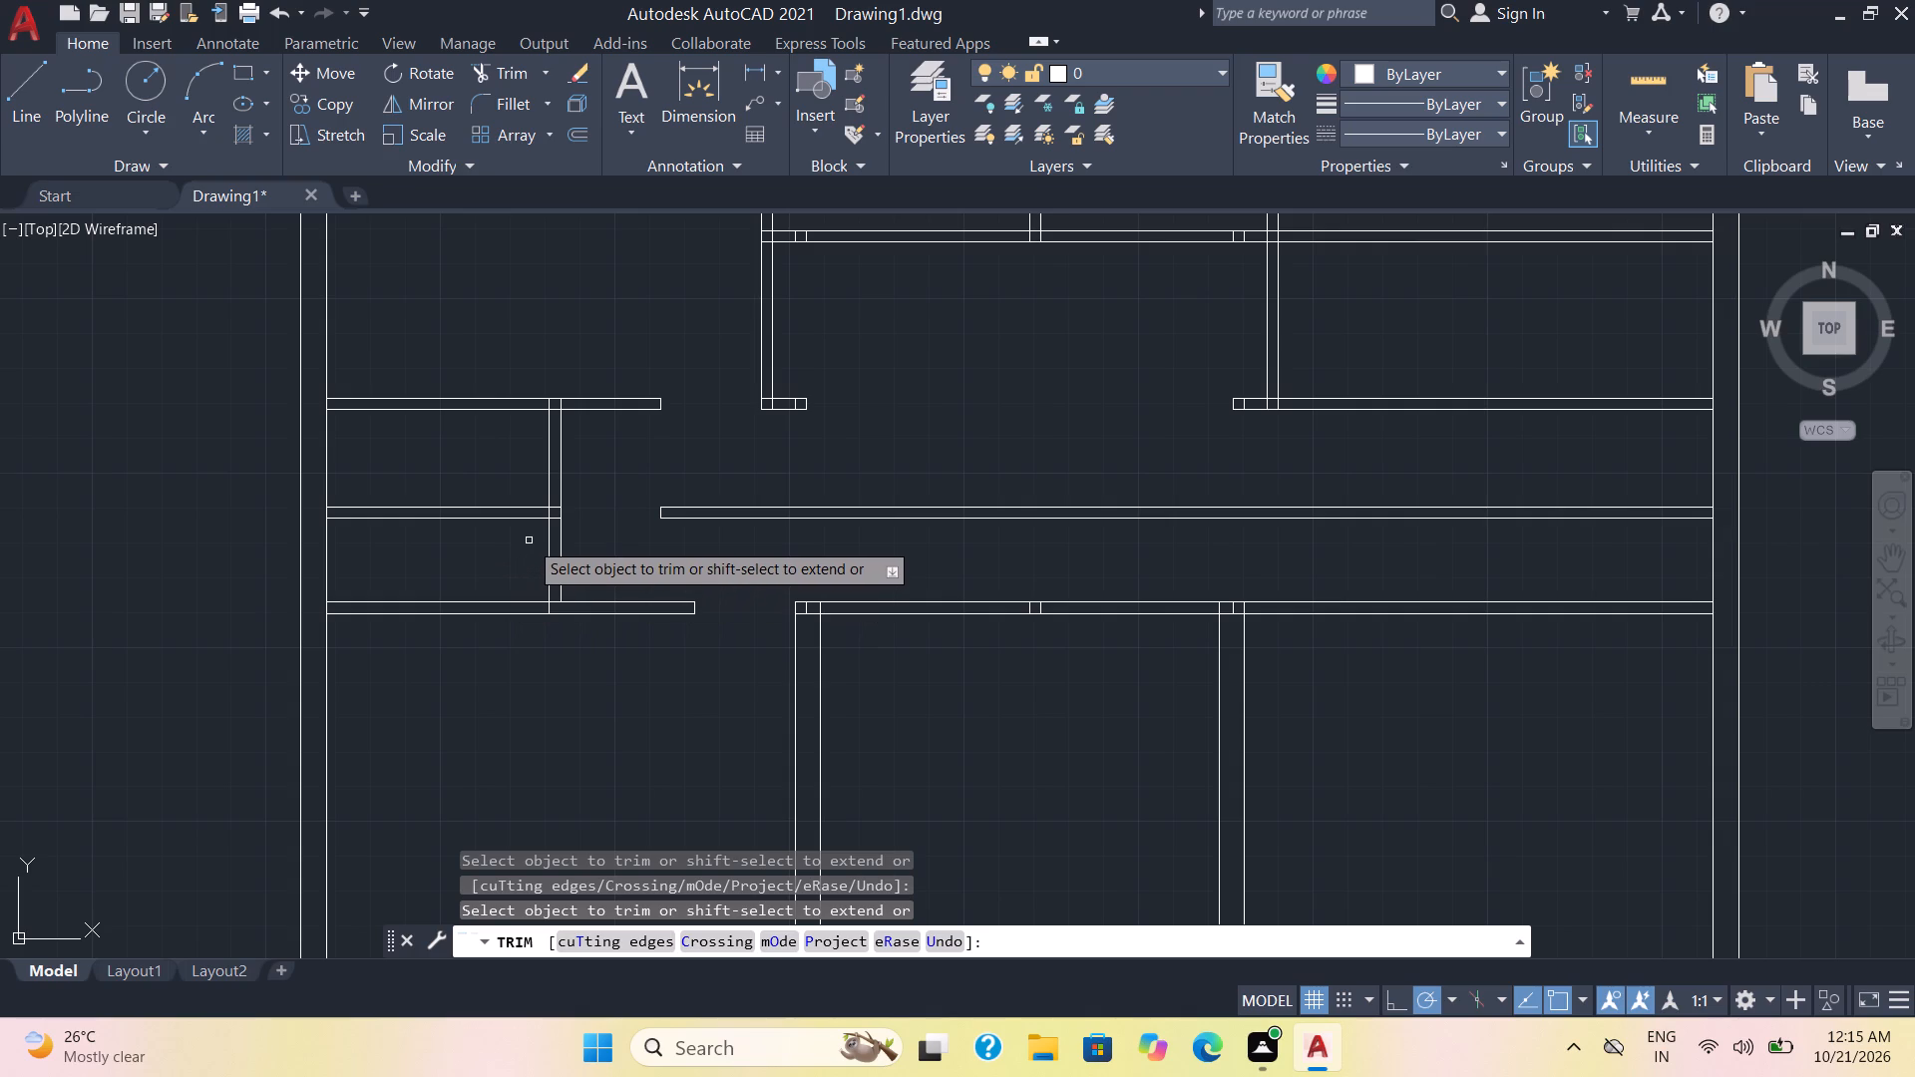
key("Escape")
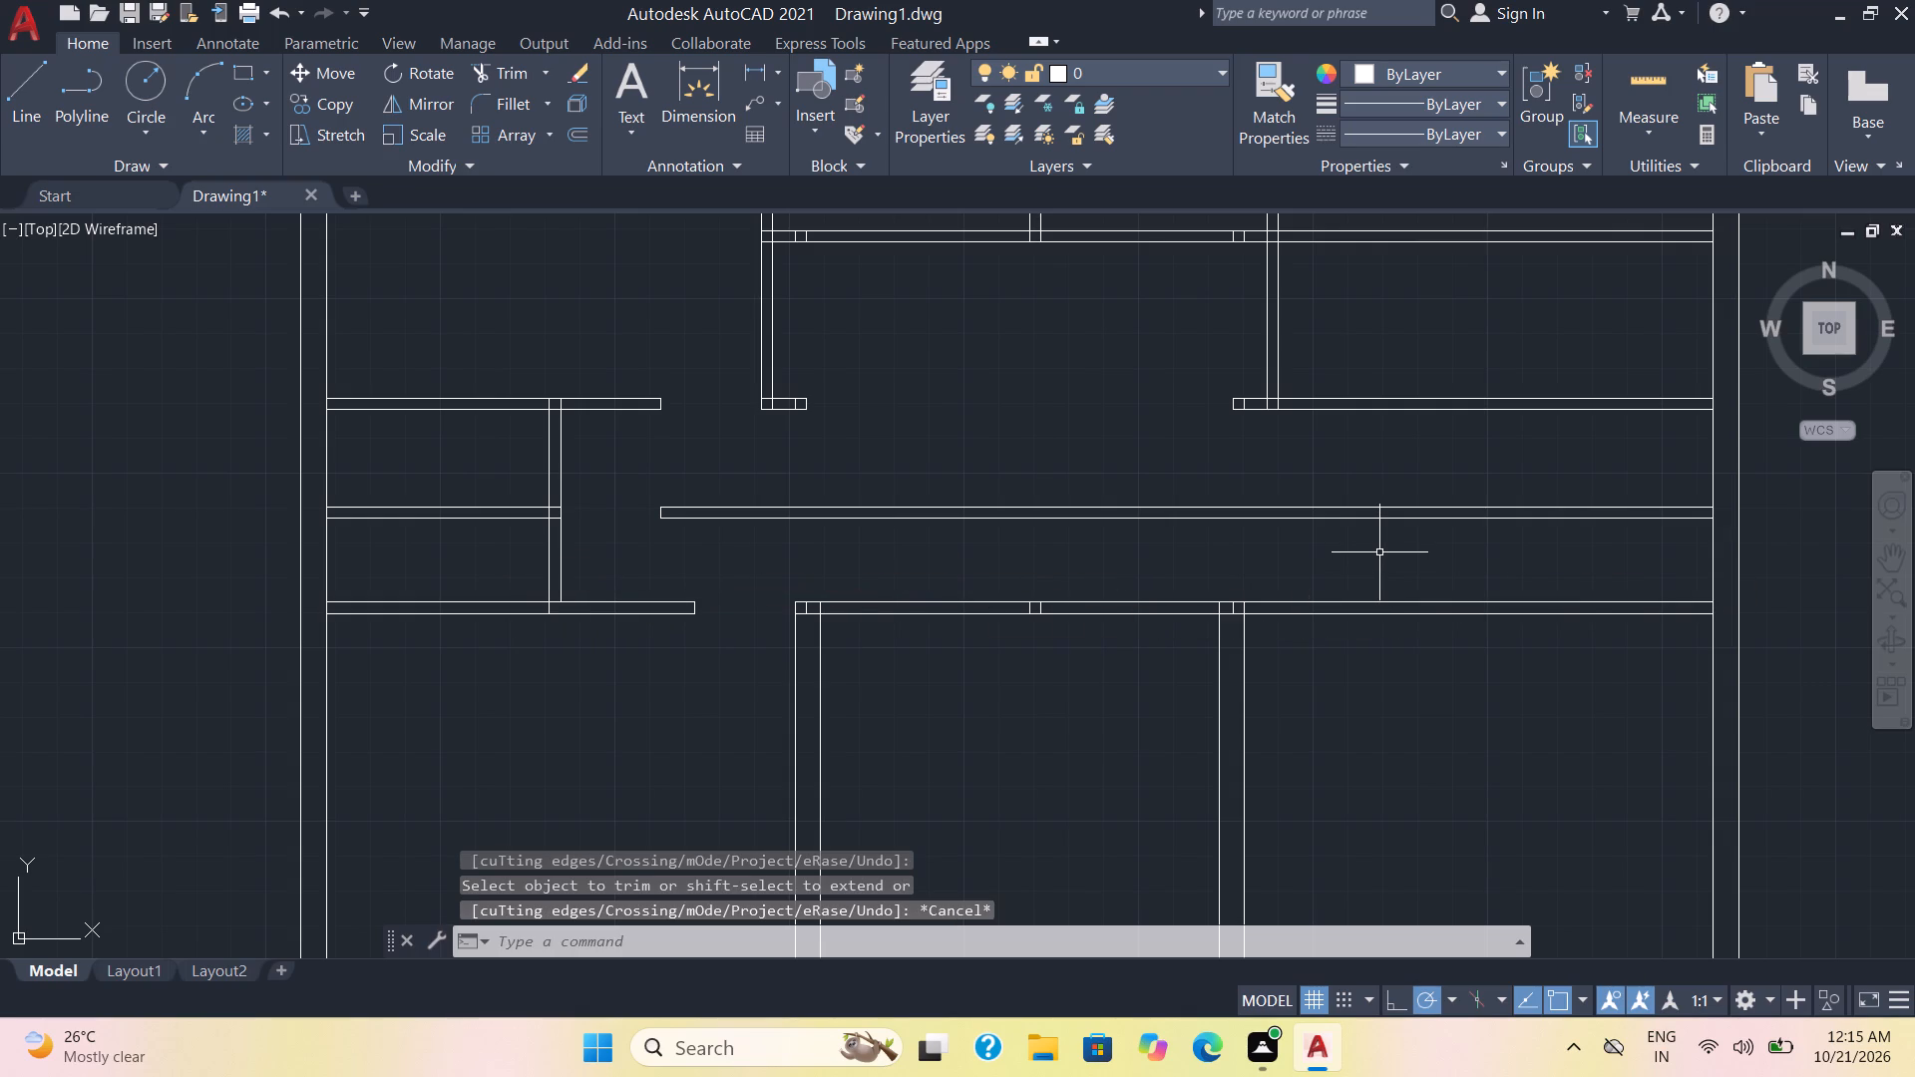
Offset the room-side lines of the upper right and lower right rooms' left walls 3' to the right for door openings.
key("o")
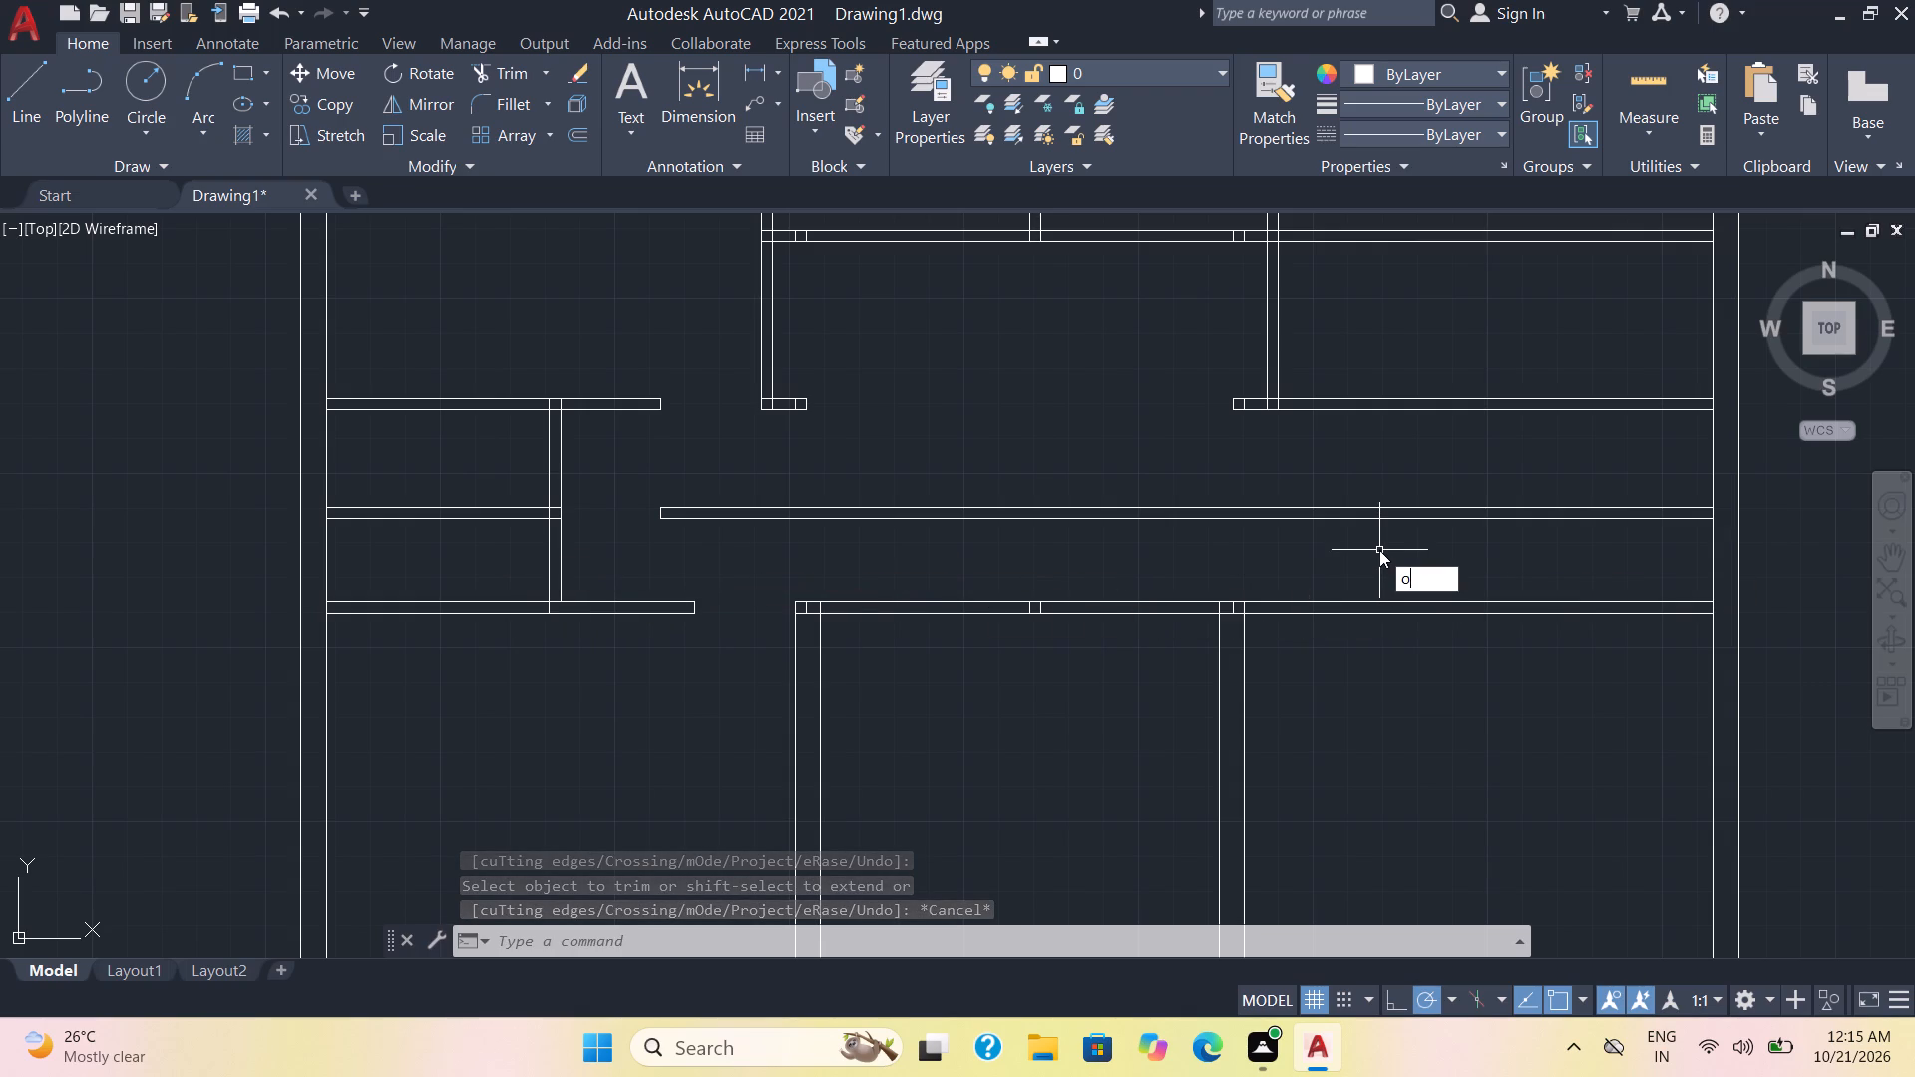
key("Return")
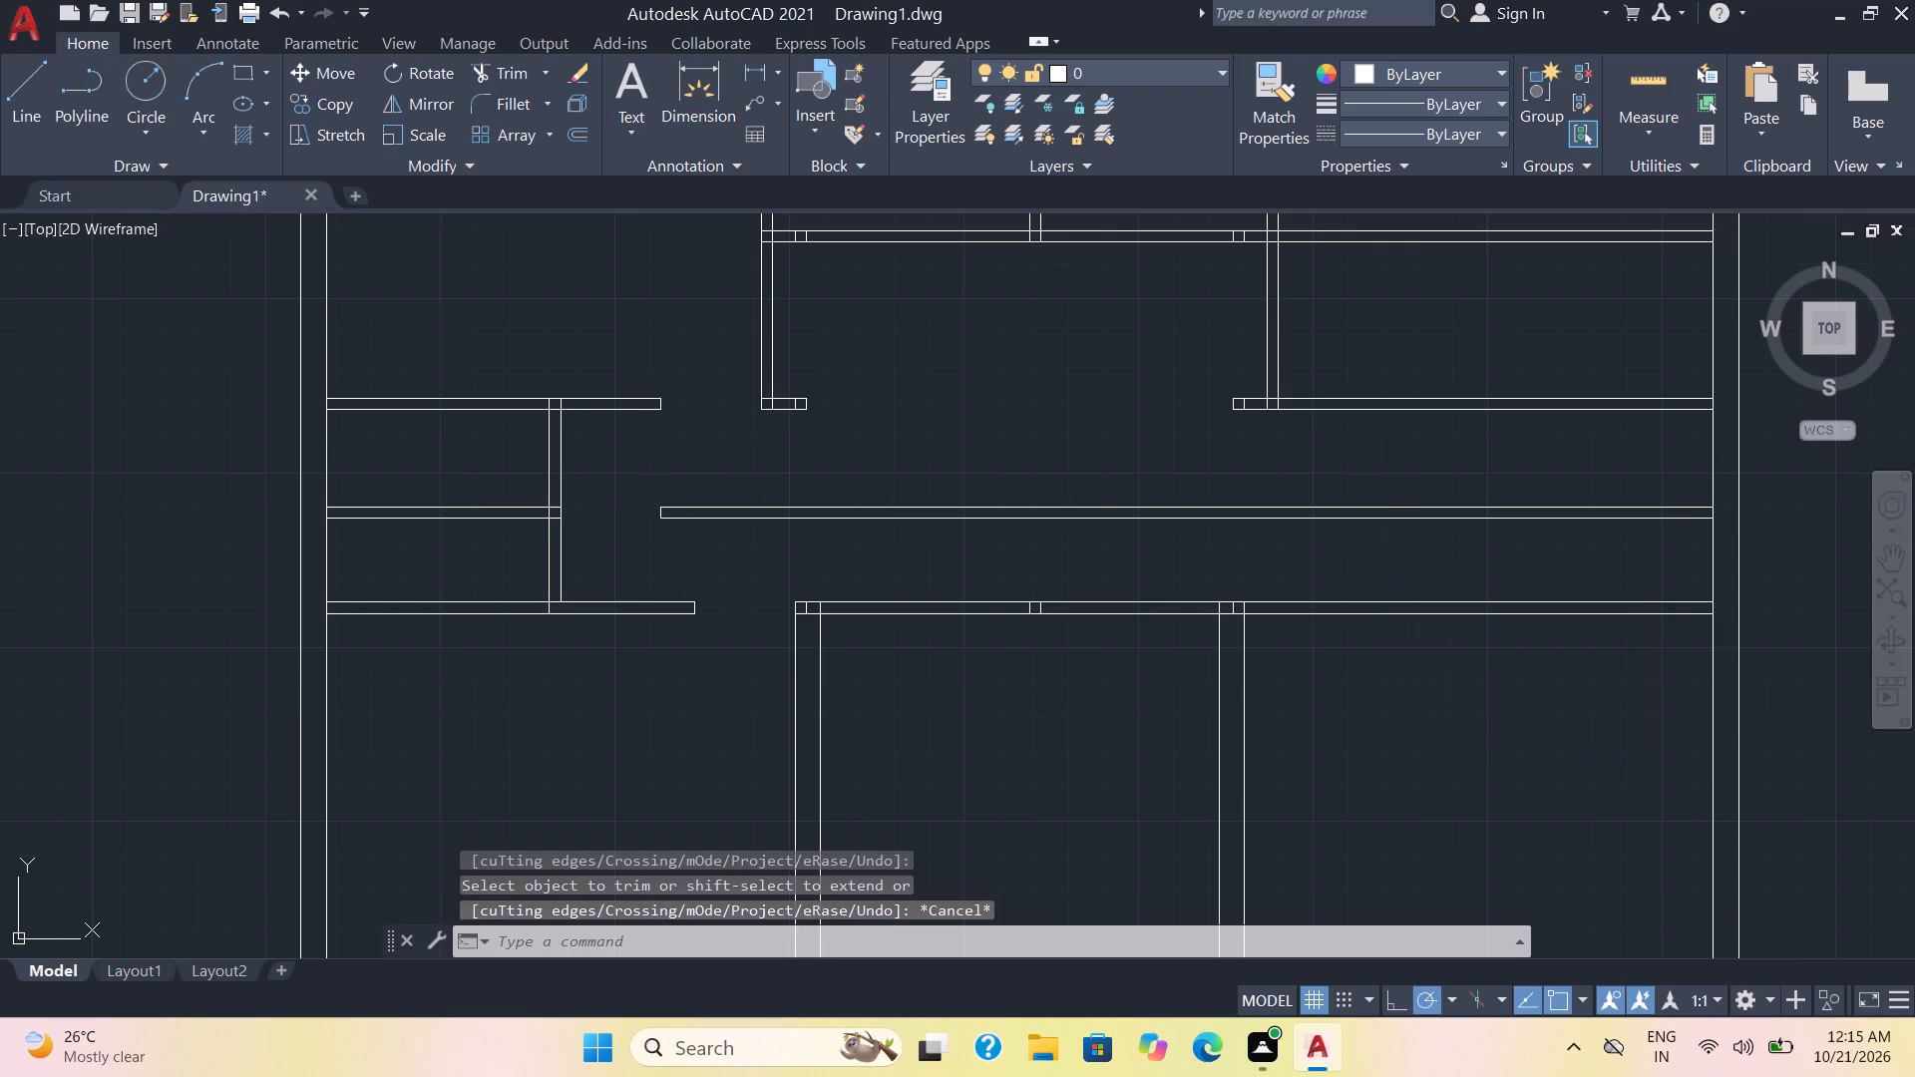
key("3")
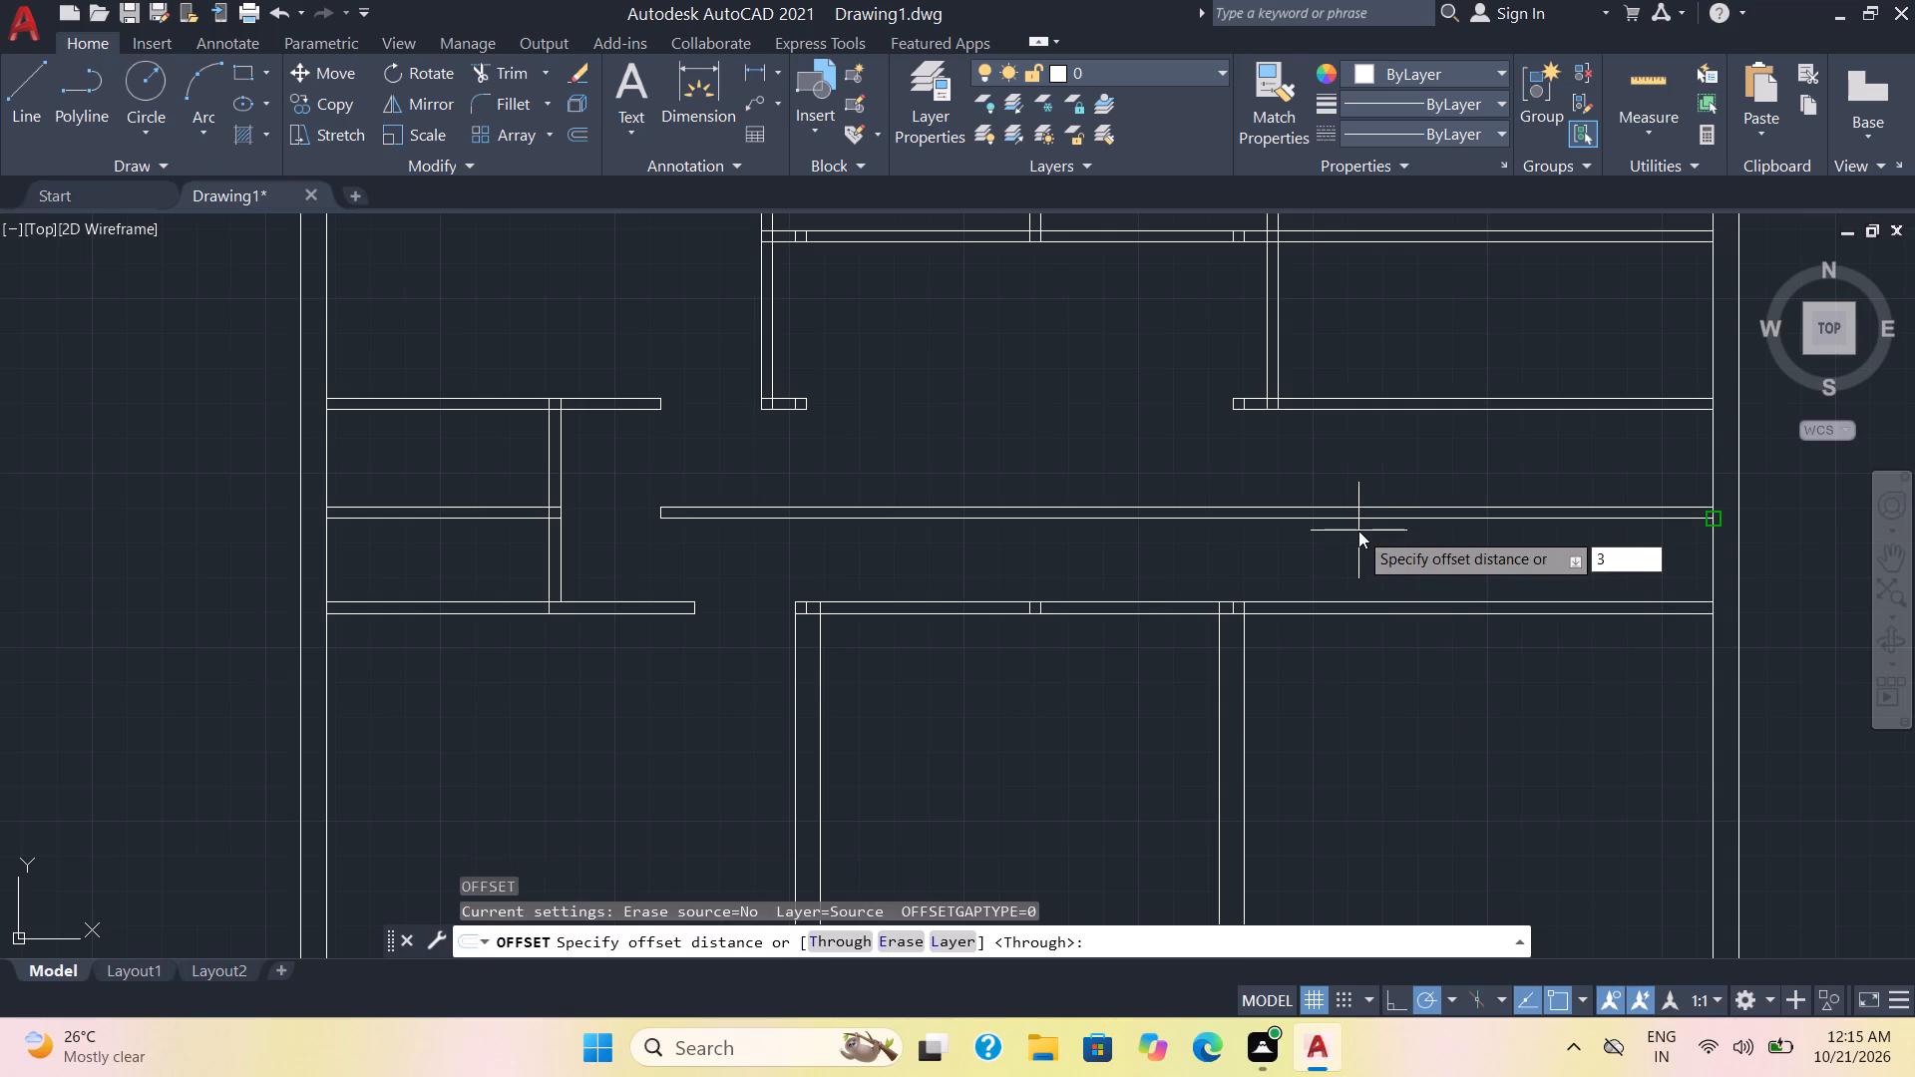
key("apostrophe")
key("Return")
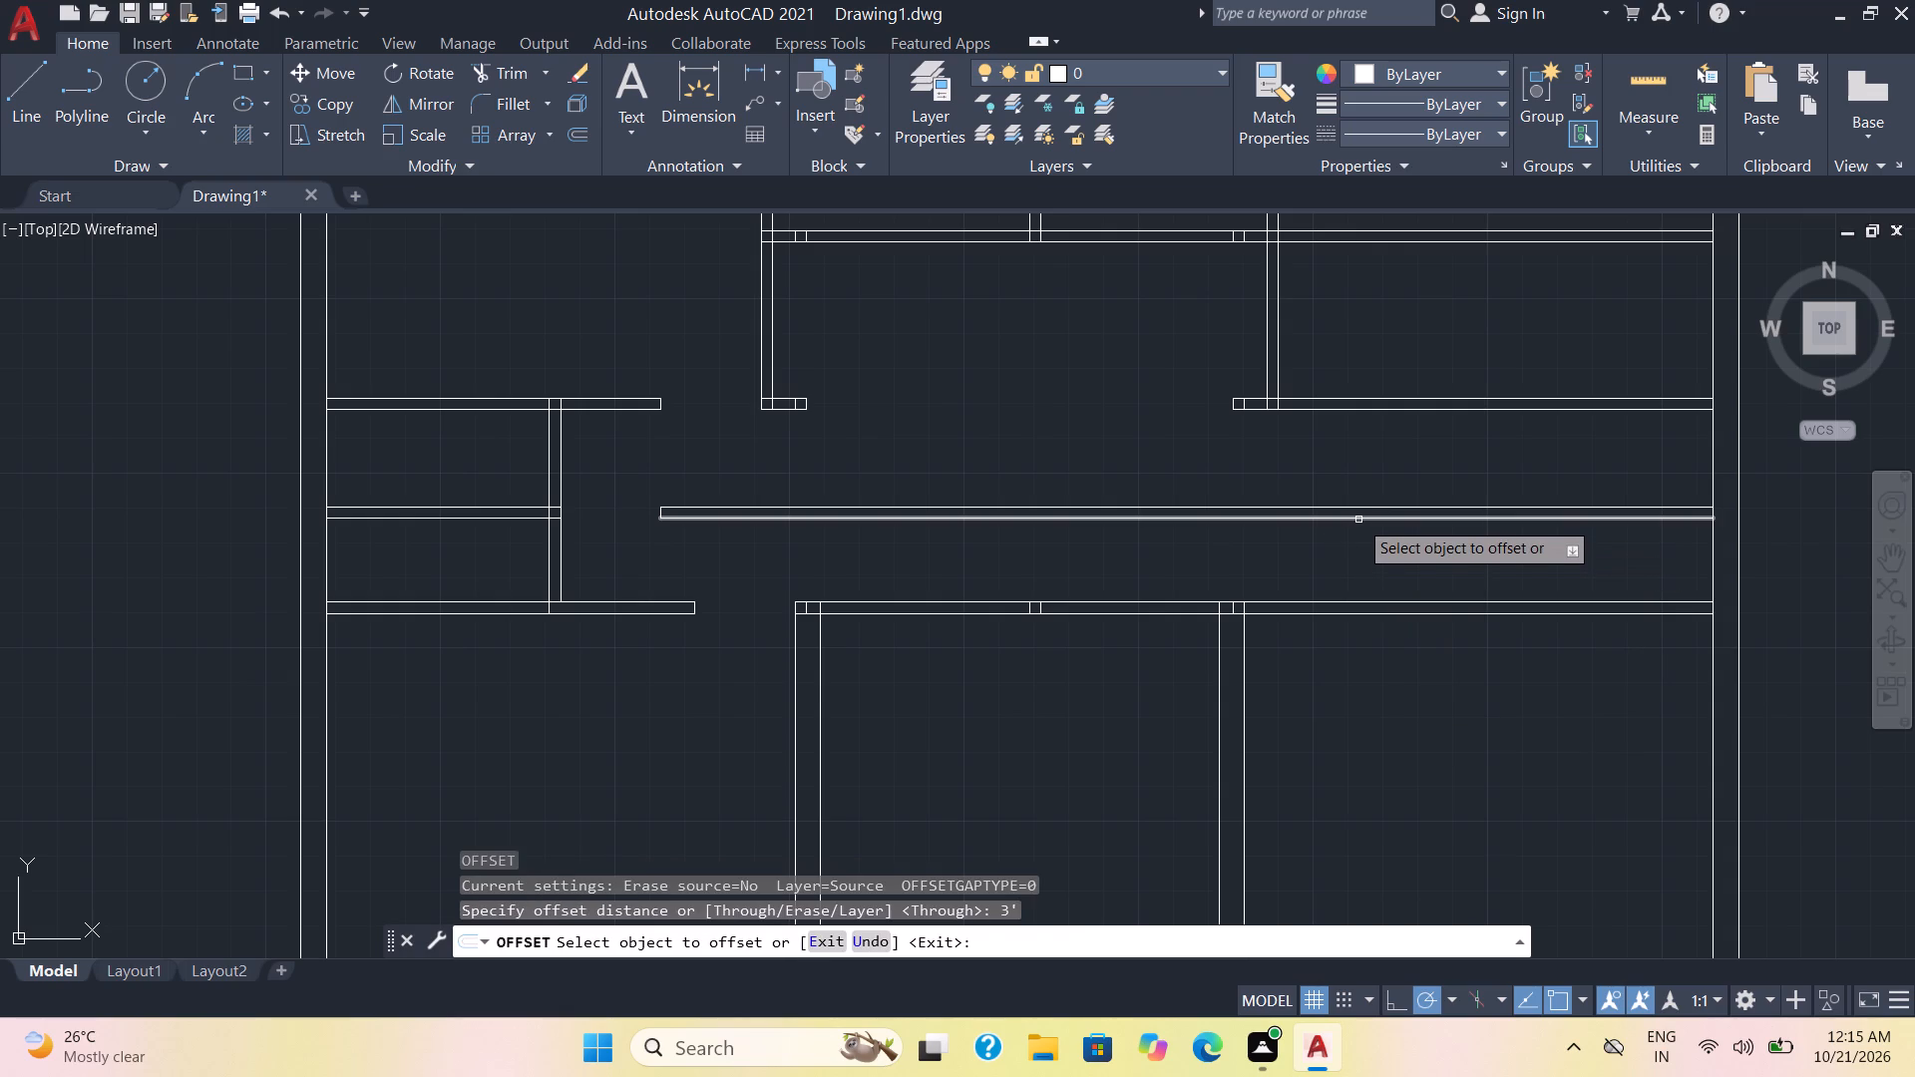
left_click(1278, 354)
left_click(1326, 356)
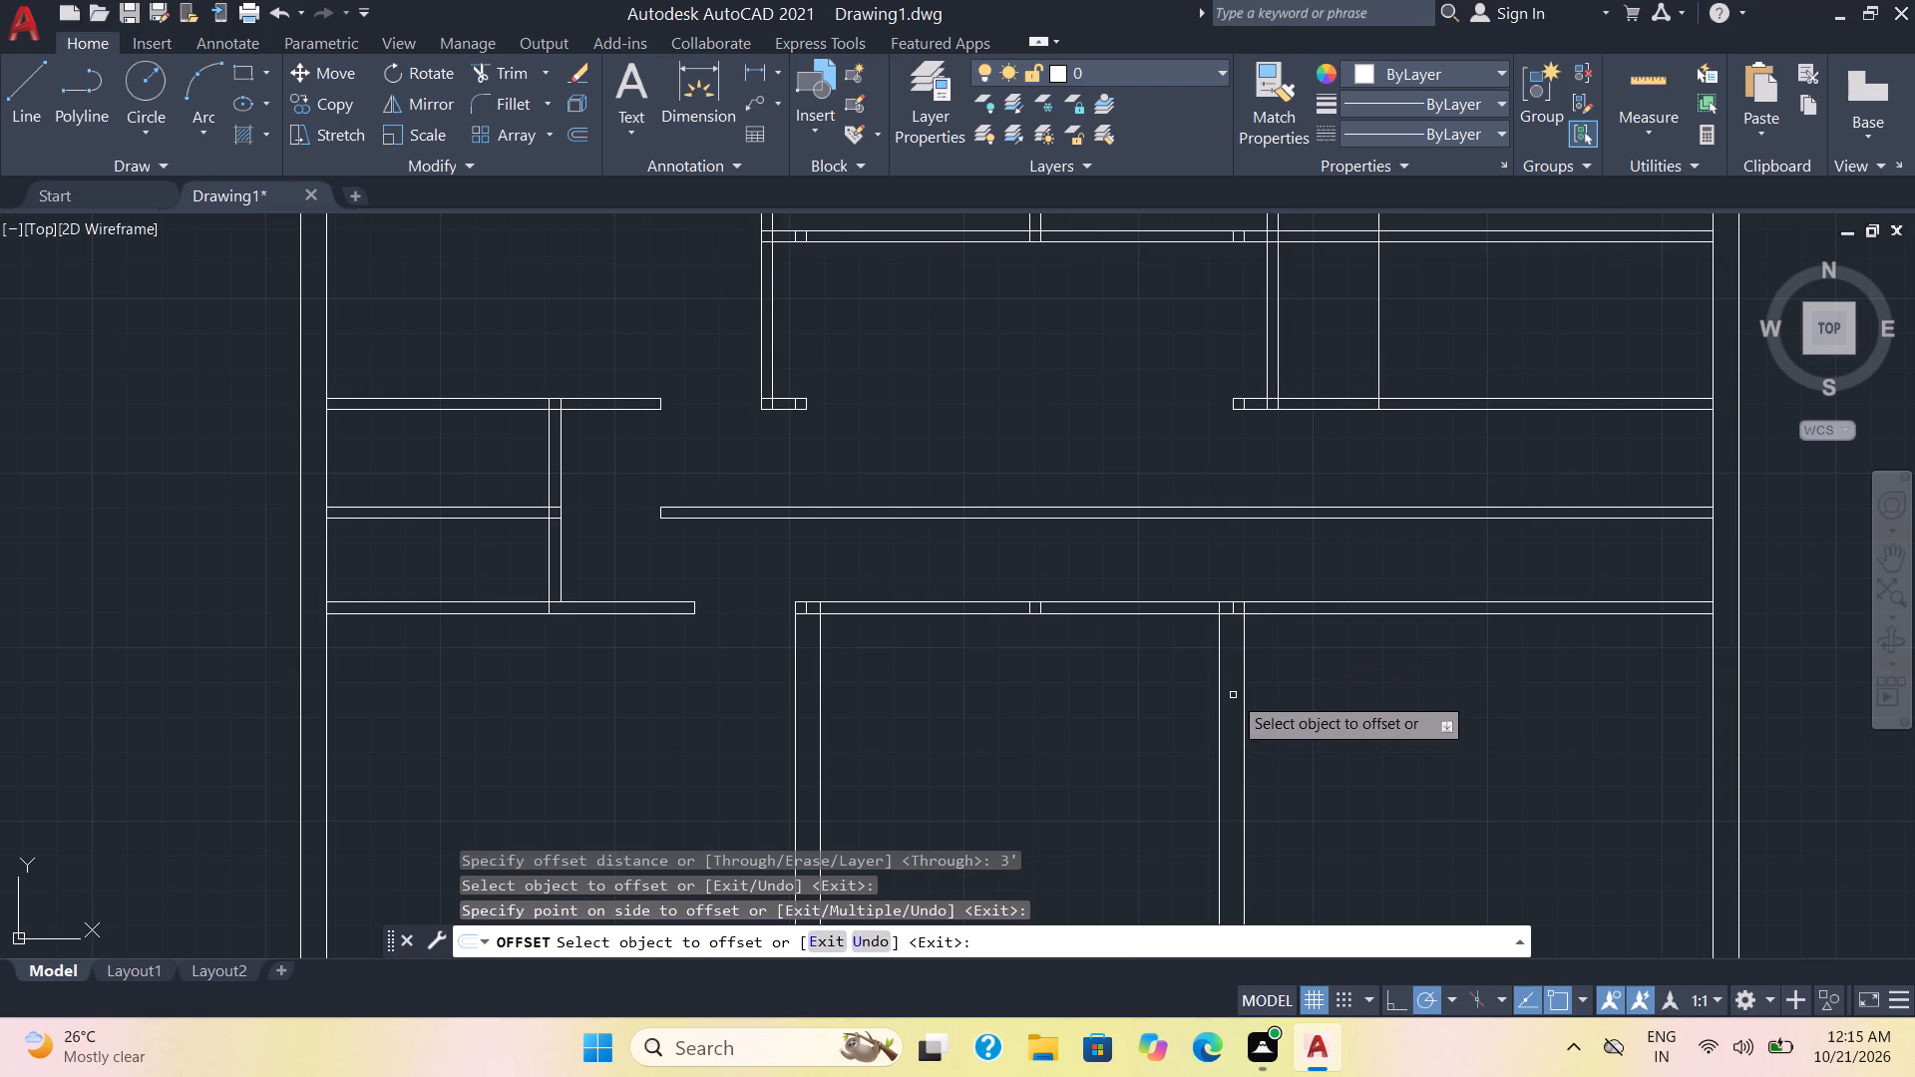
left_click(1247, 687)
left_click(1302, 684)
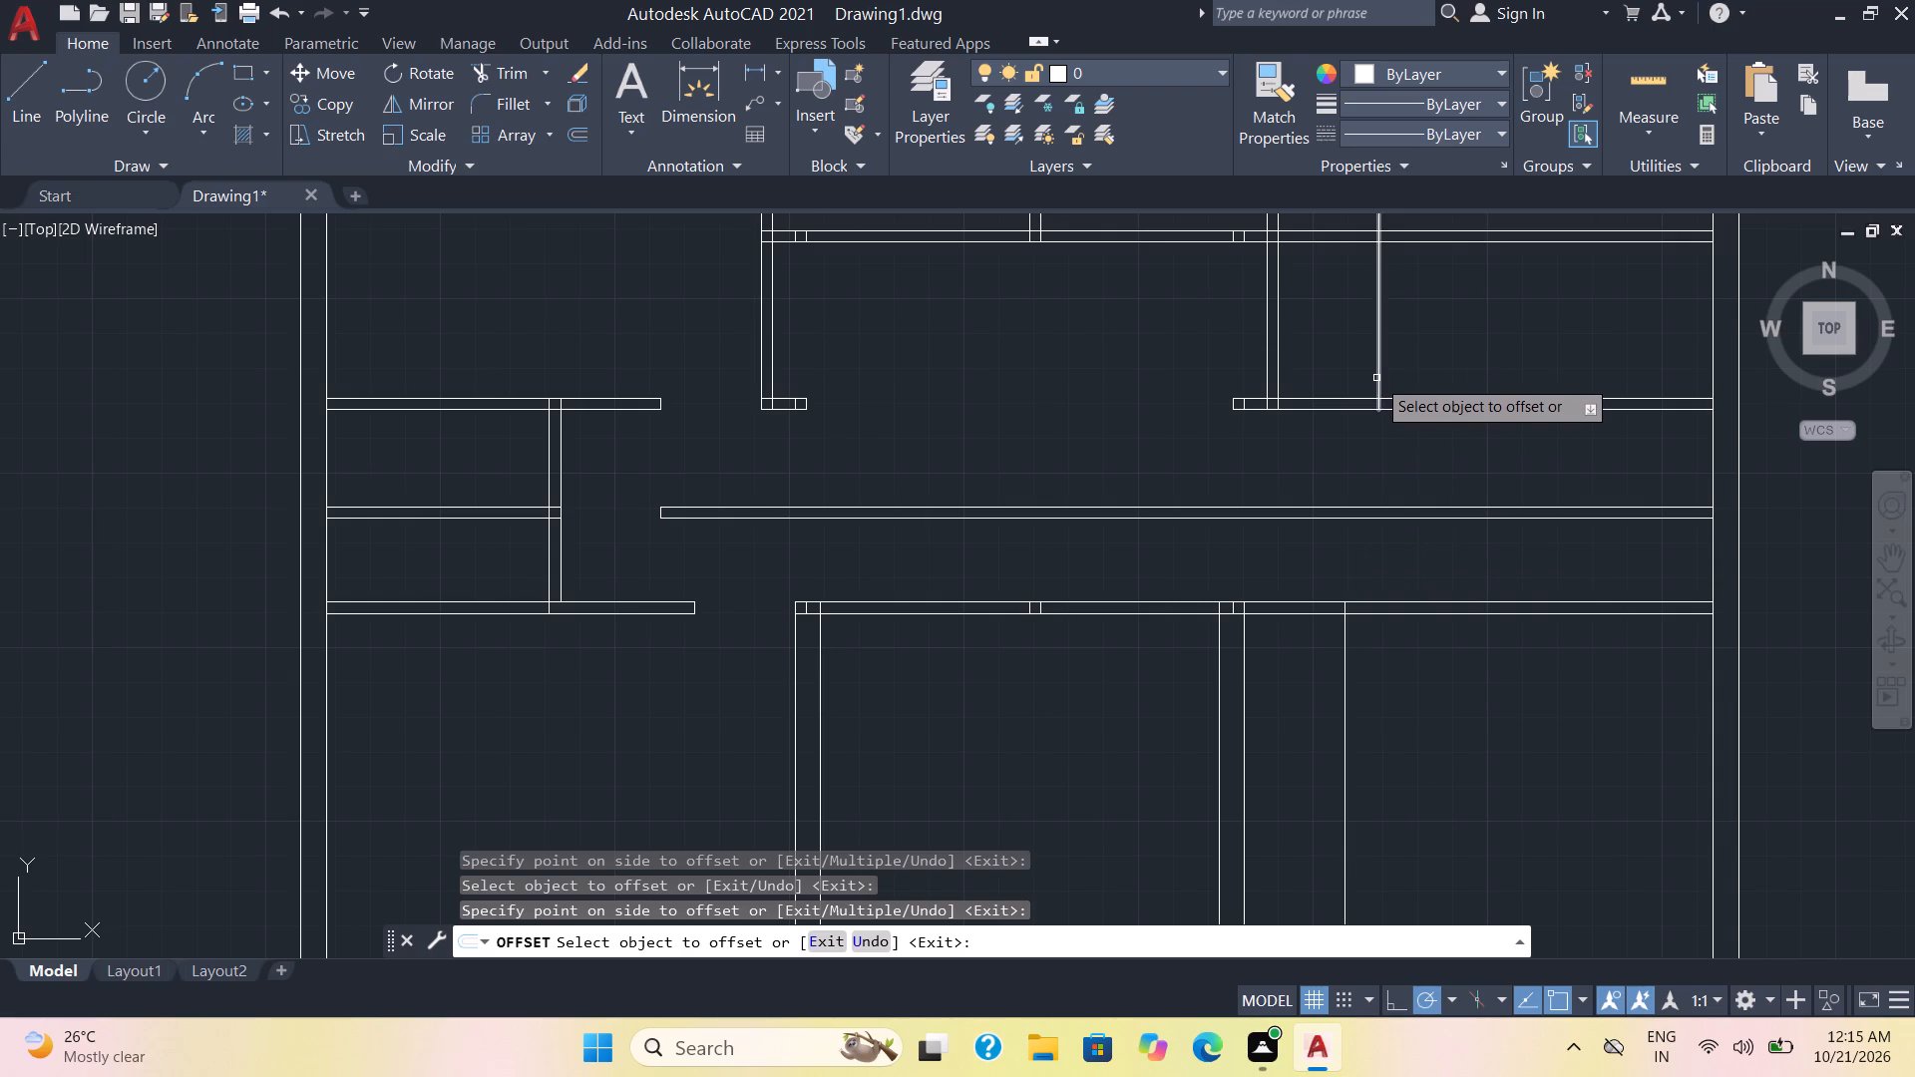
Trim the 3' door openings through both passage walls of the right rooms, removing the excess guide lines inside the rooms.
left_click(513, 68)
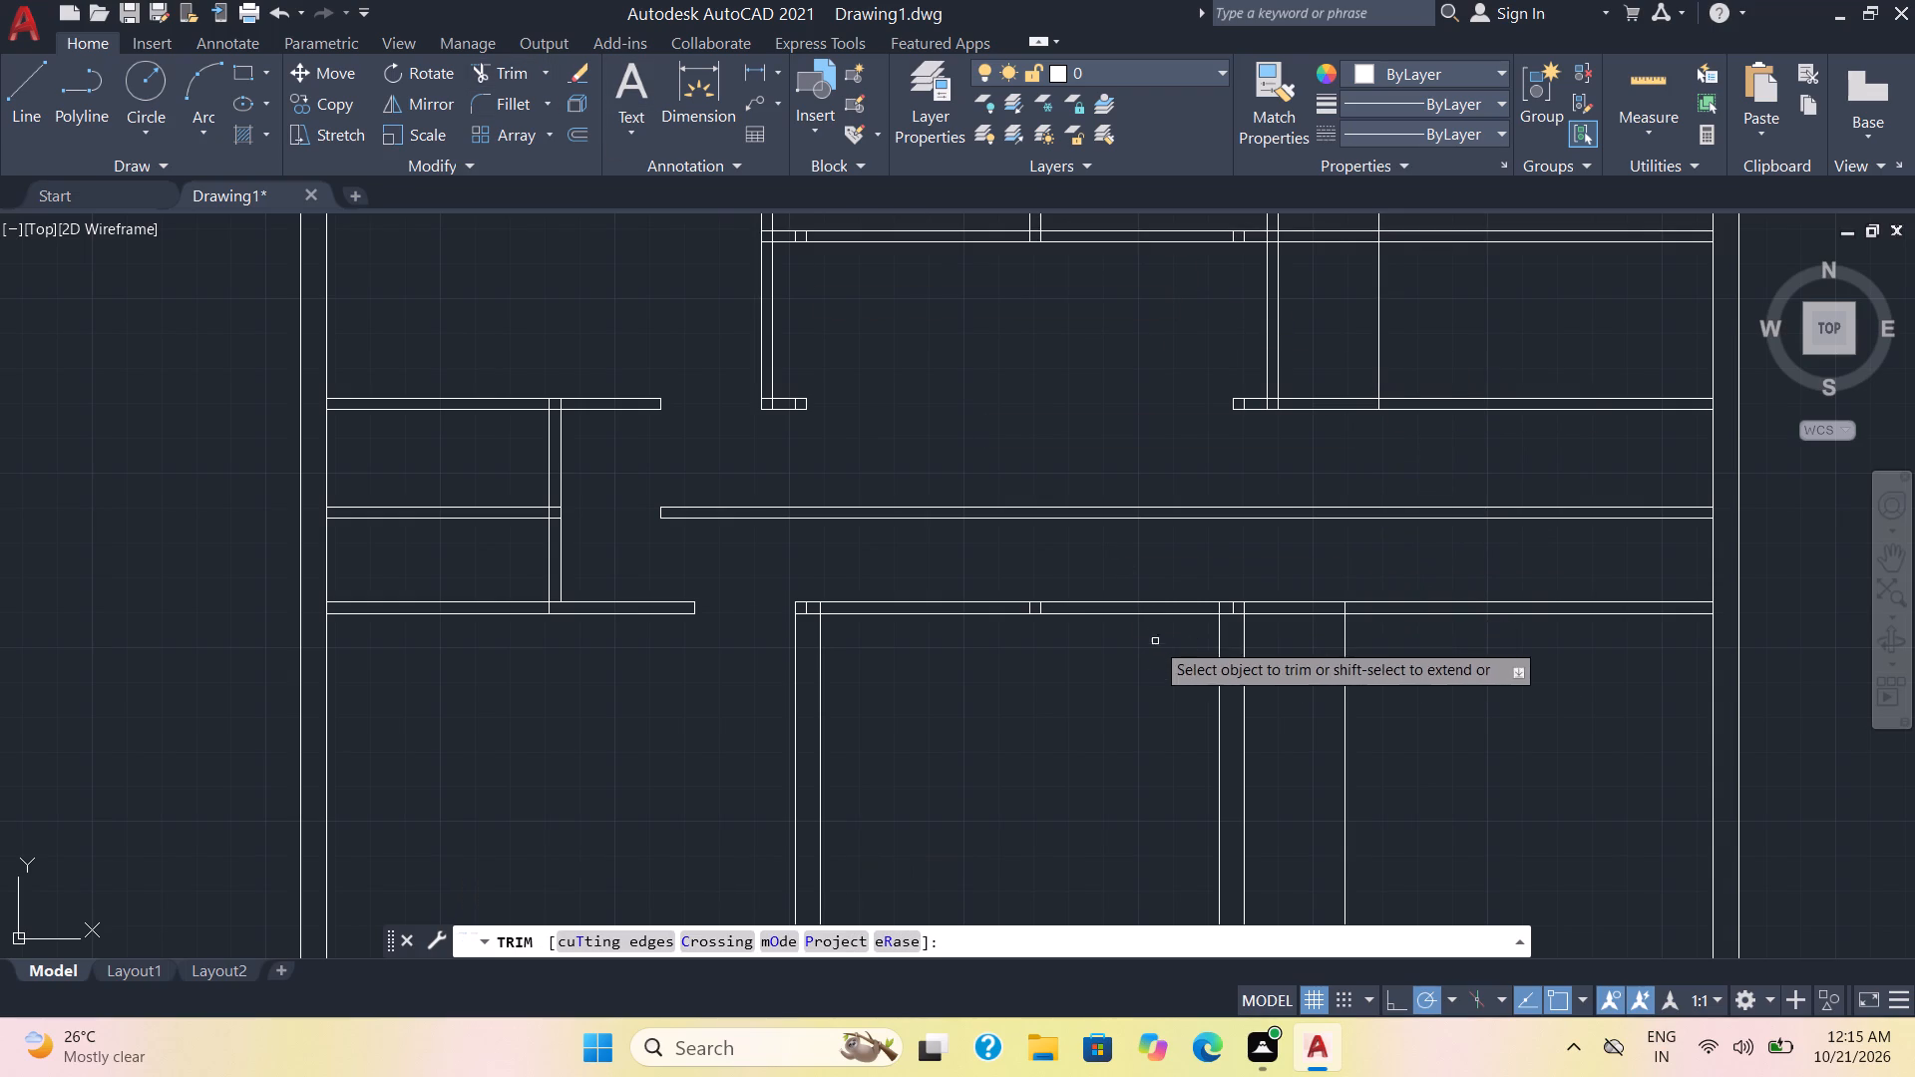
left_click_drag(1294, 638, 1320, 580)
left_click_drag(1336, 424, 1336, 423)
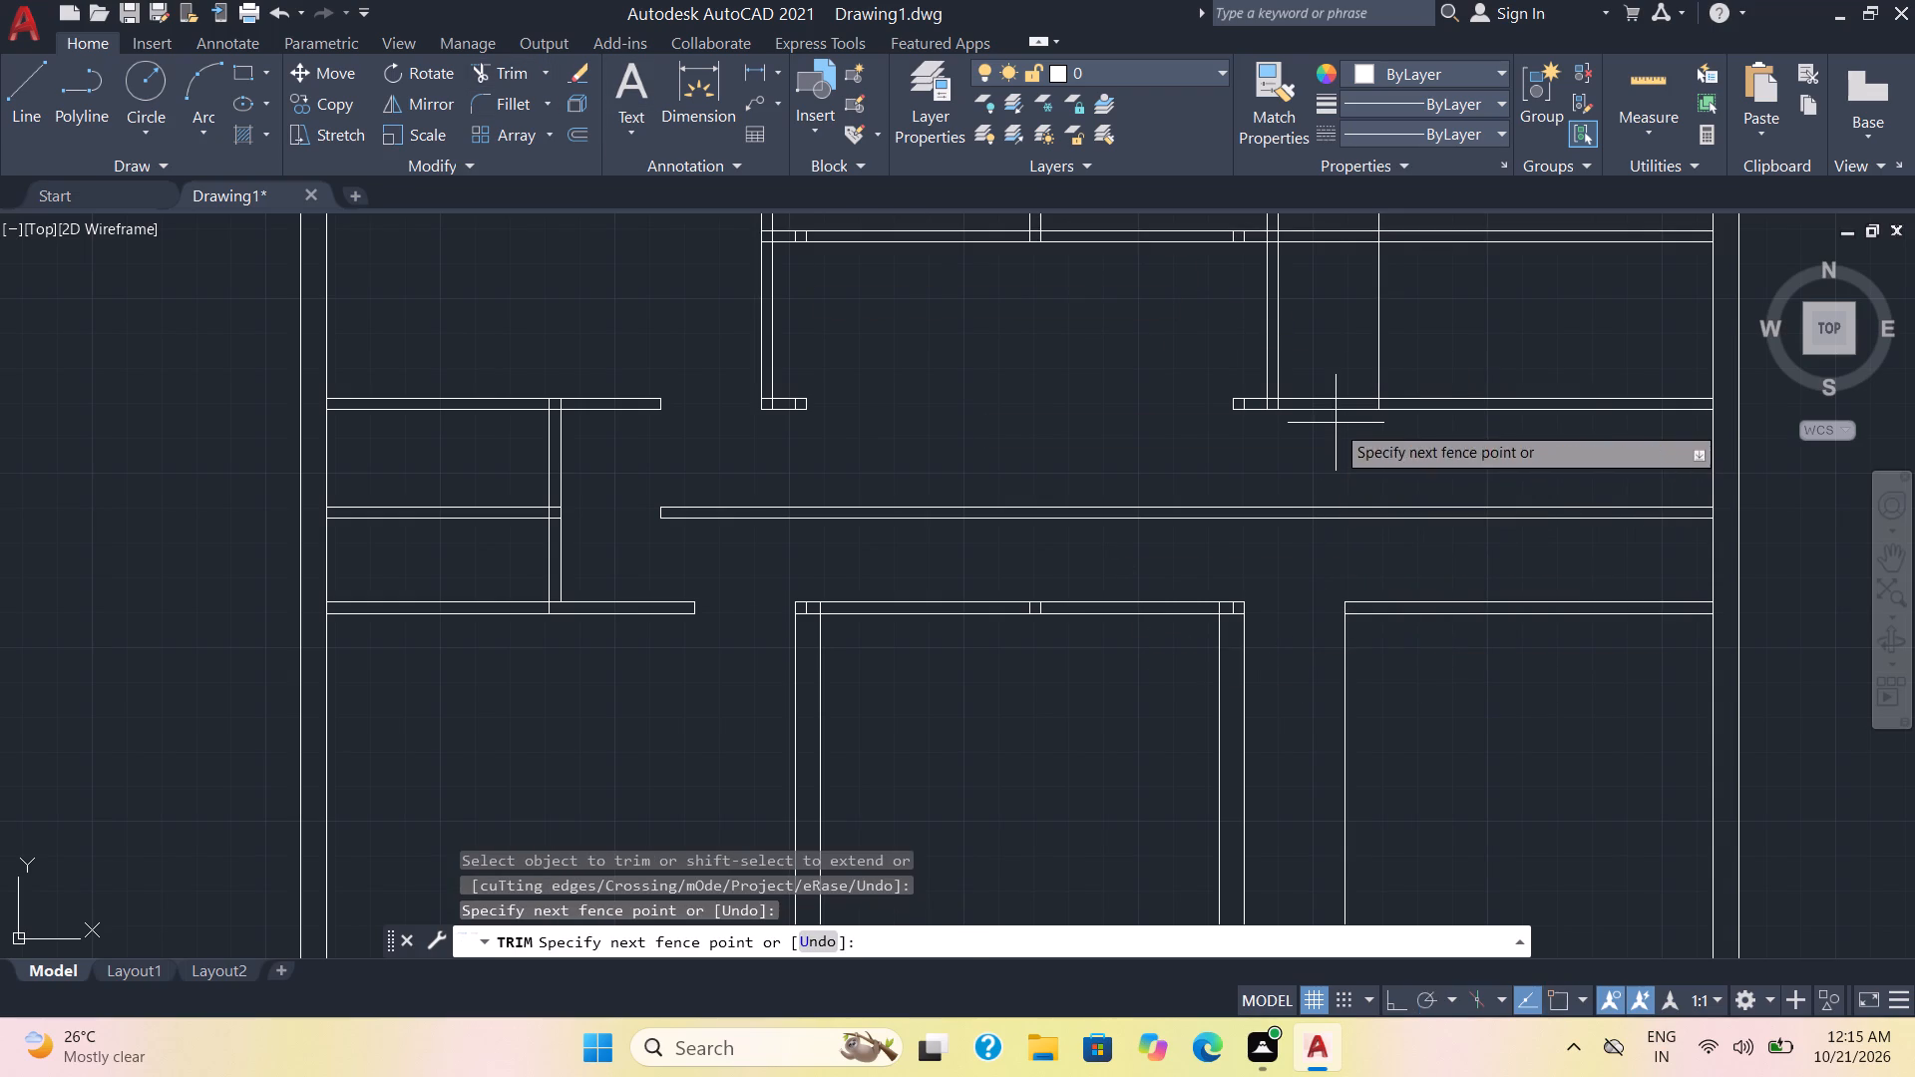
left_click_drag(1336, 423, 1340, 378)
left_click_drag(1358, 357, 1424, 350)
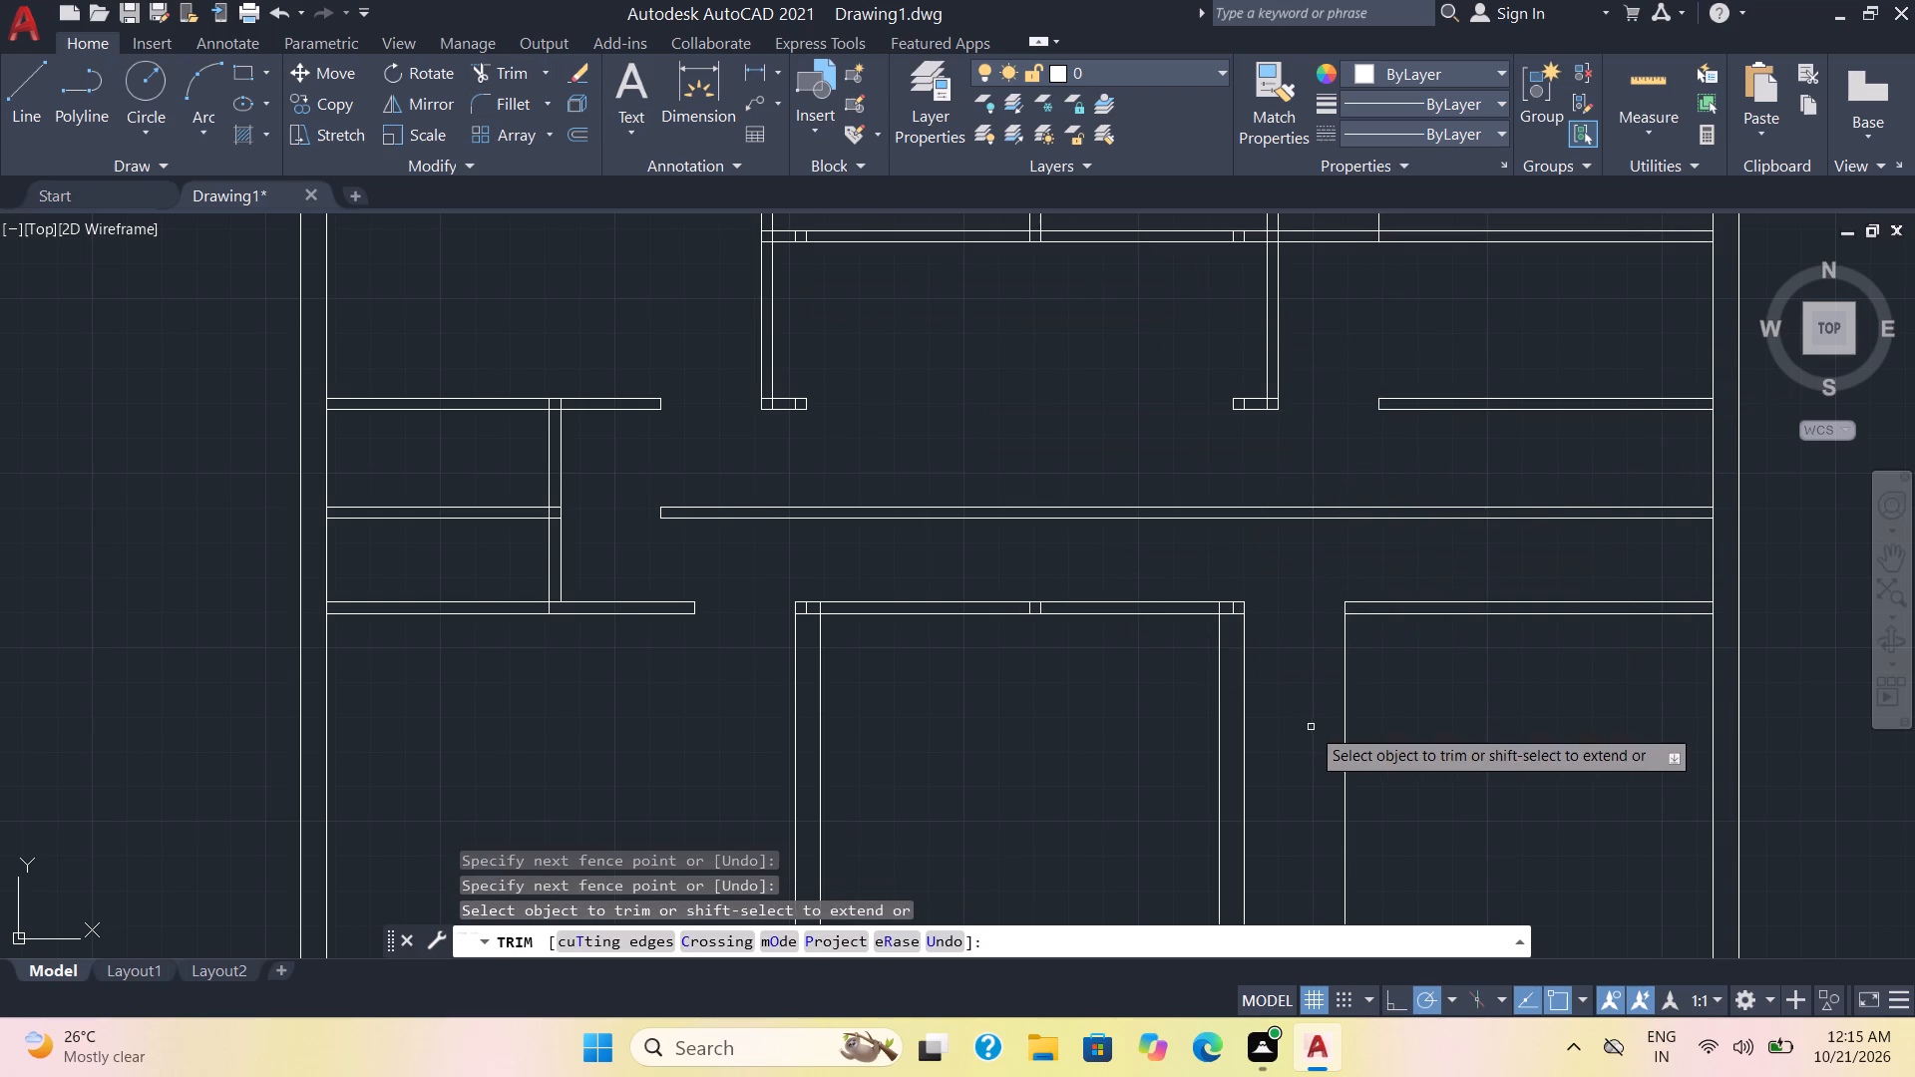
left_click_drag(1313, 732, 1400, 723)
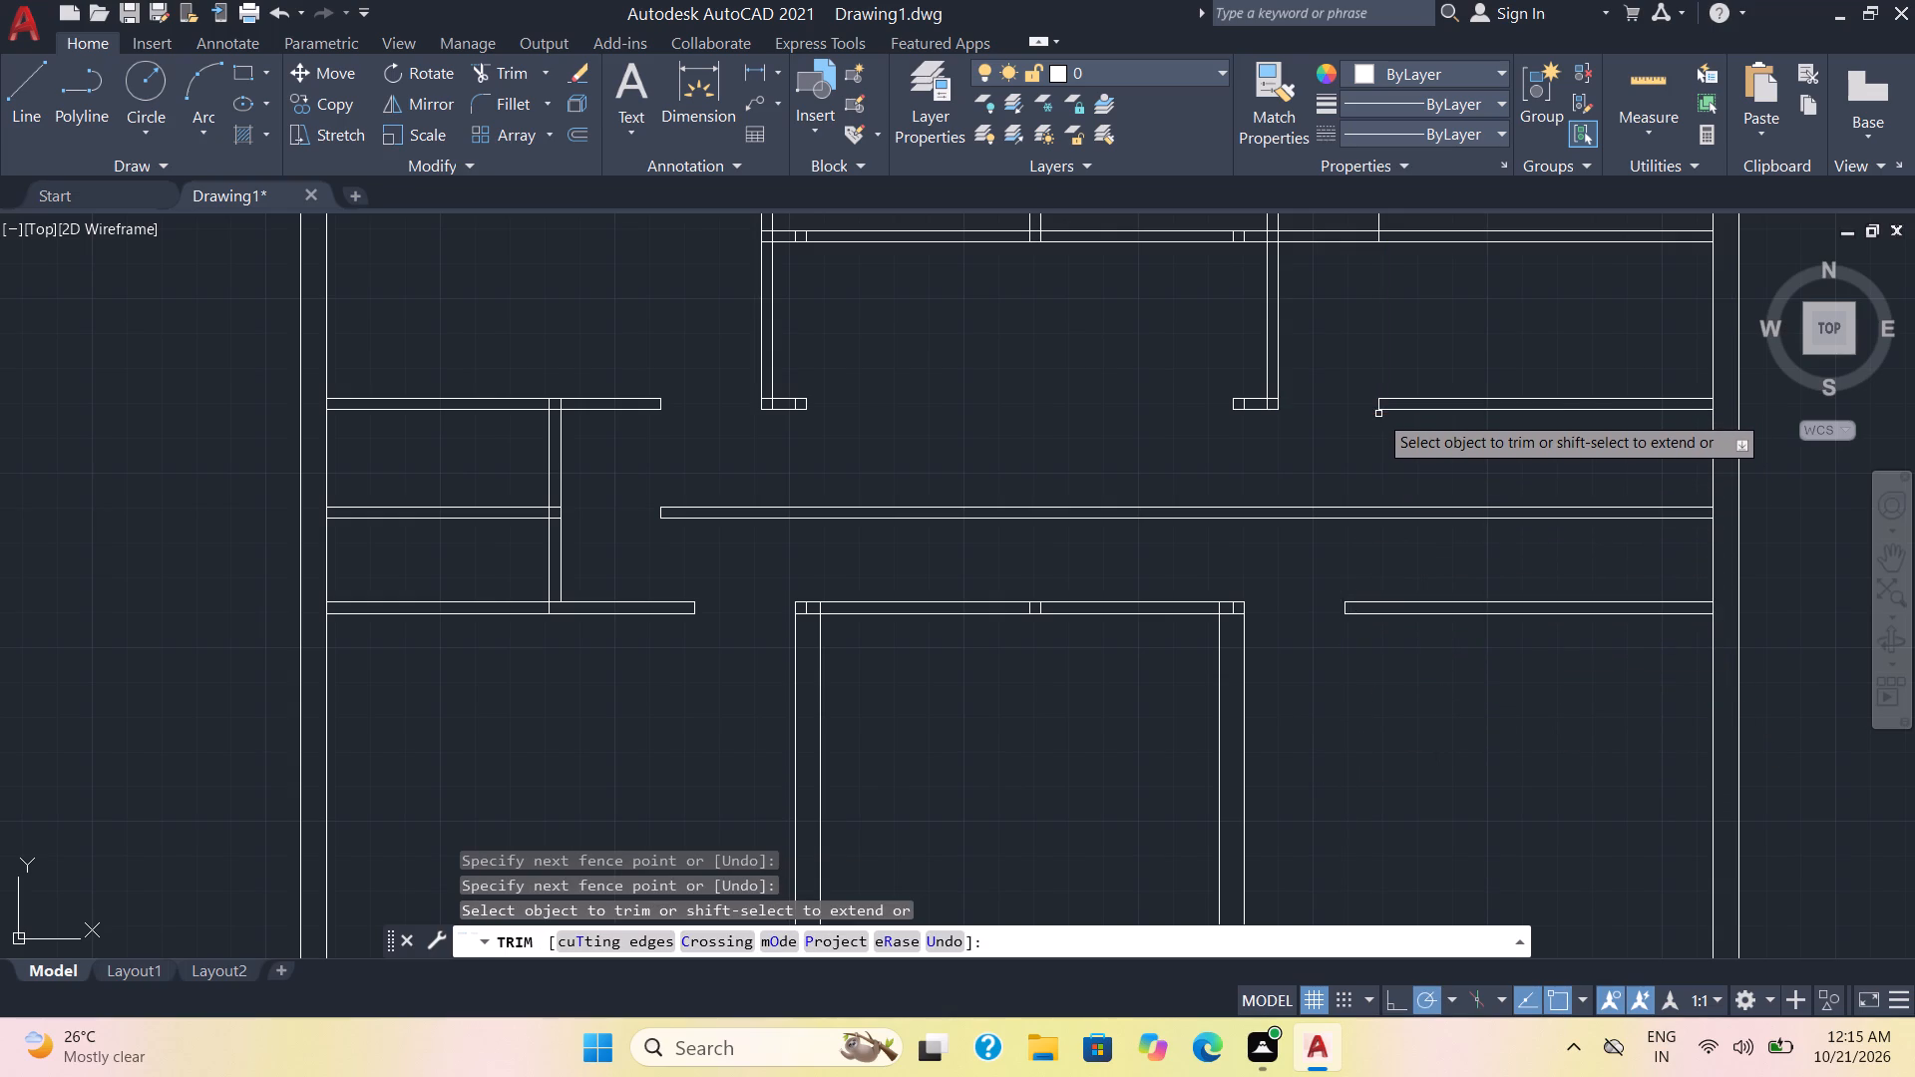
Extend the end line of the upper right room's door opening down across the passage to the lower cross partition.
scroll(1379, 409, "up", 1, "shift")
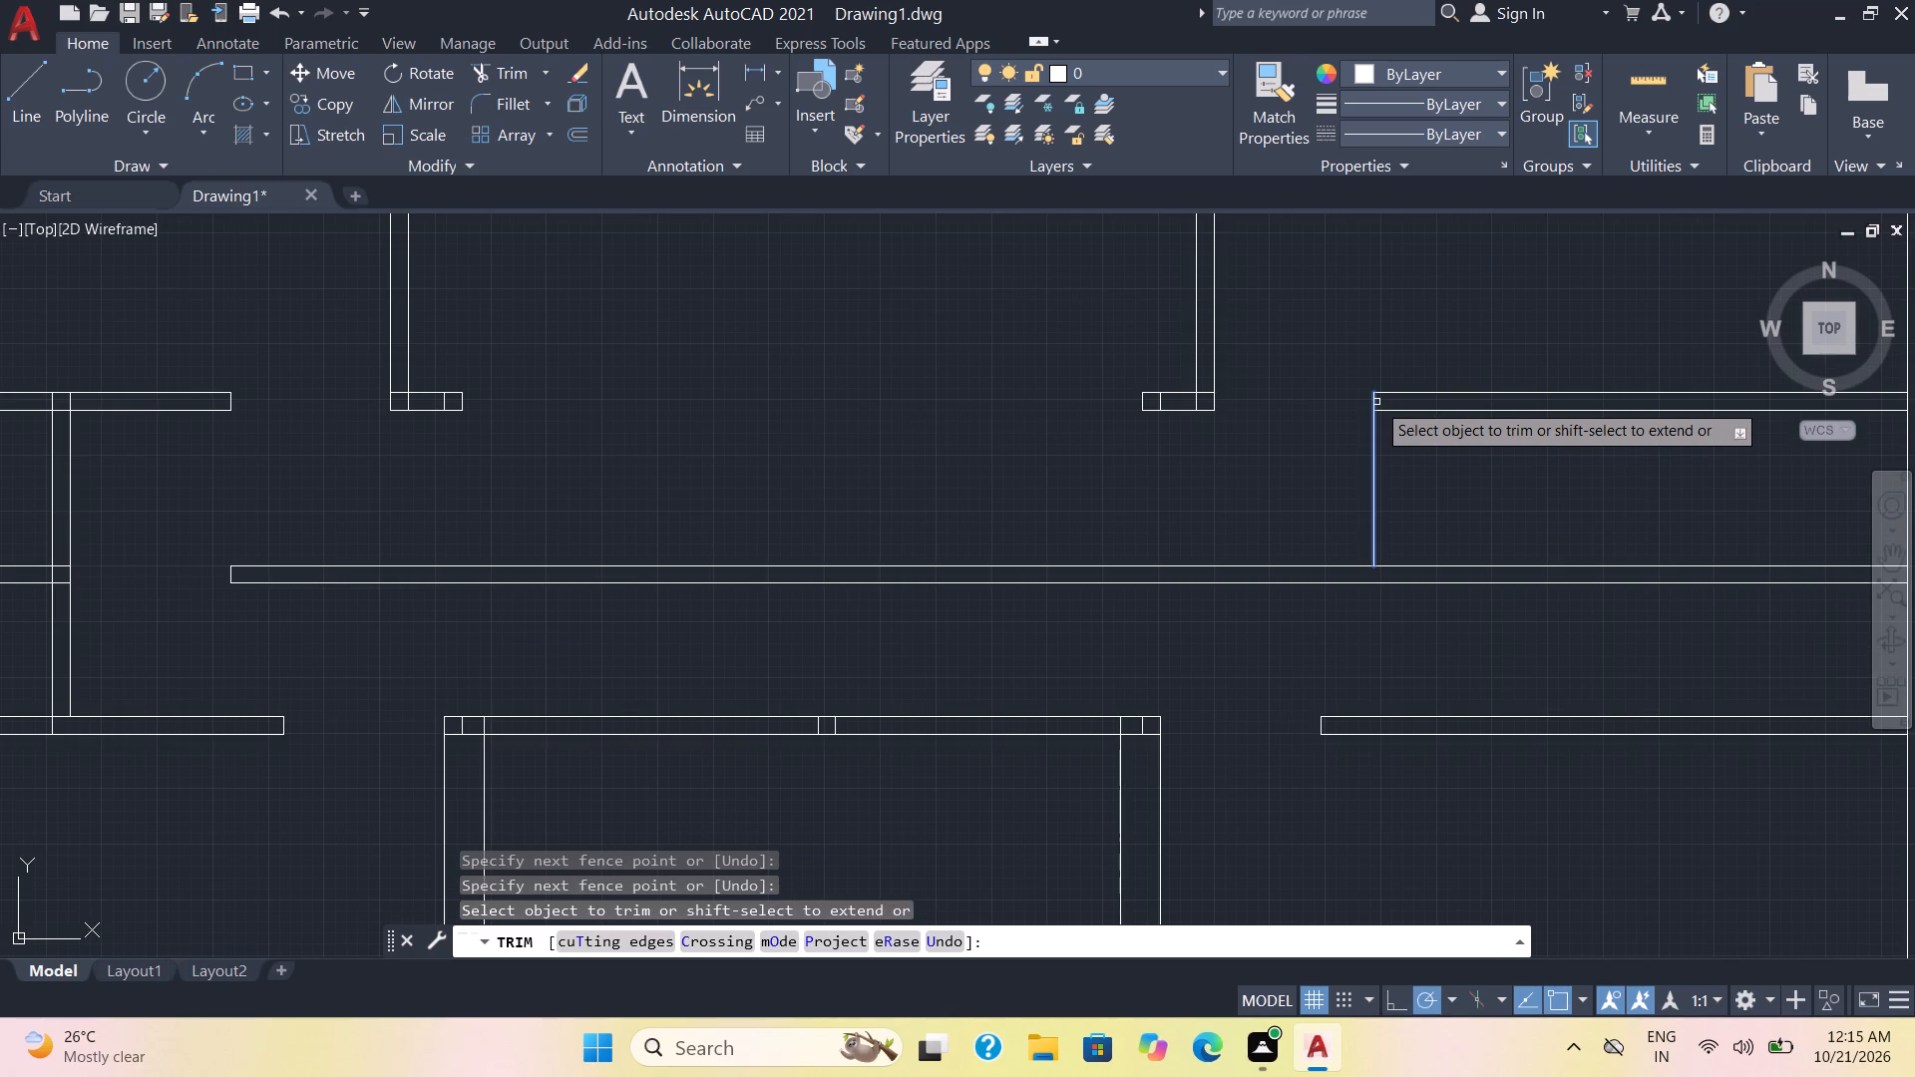
left_click(1376, 402, "shift")
left_click(1373, 509, "shift")
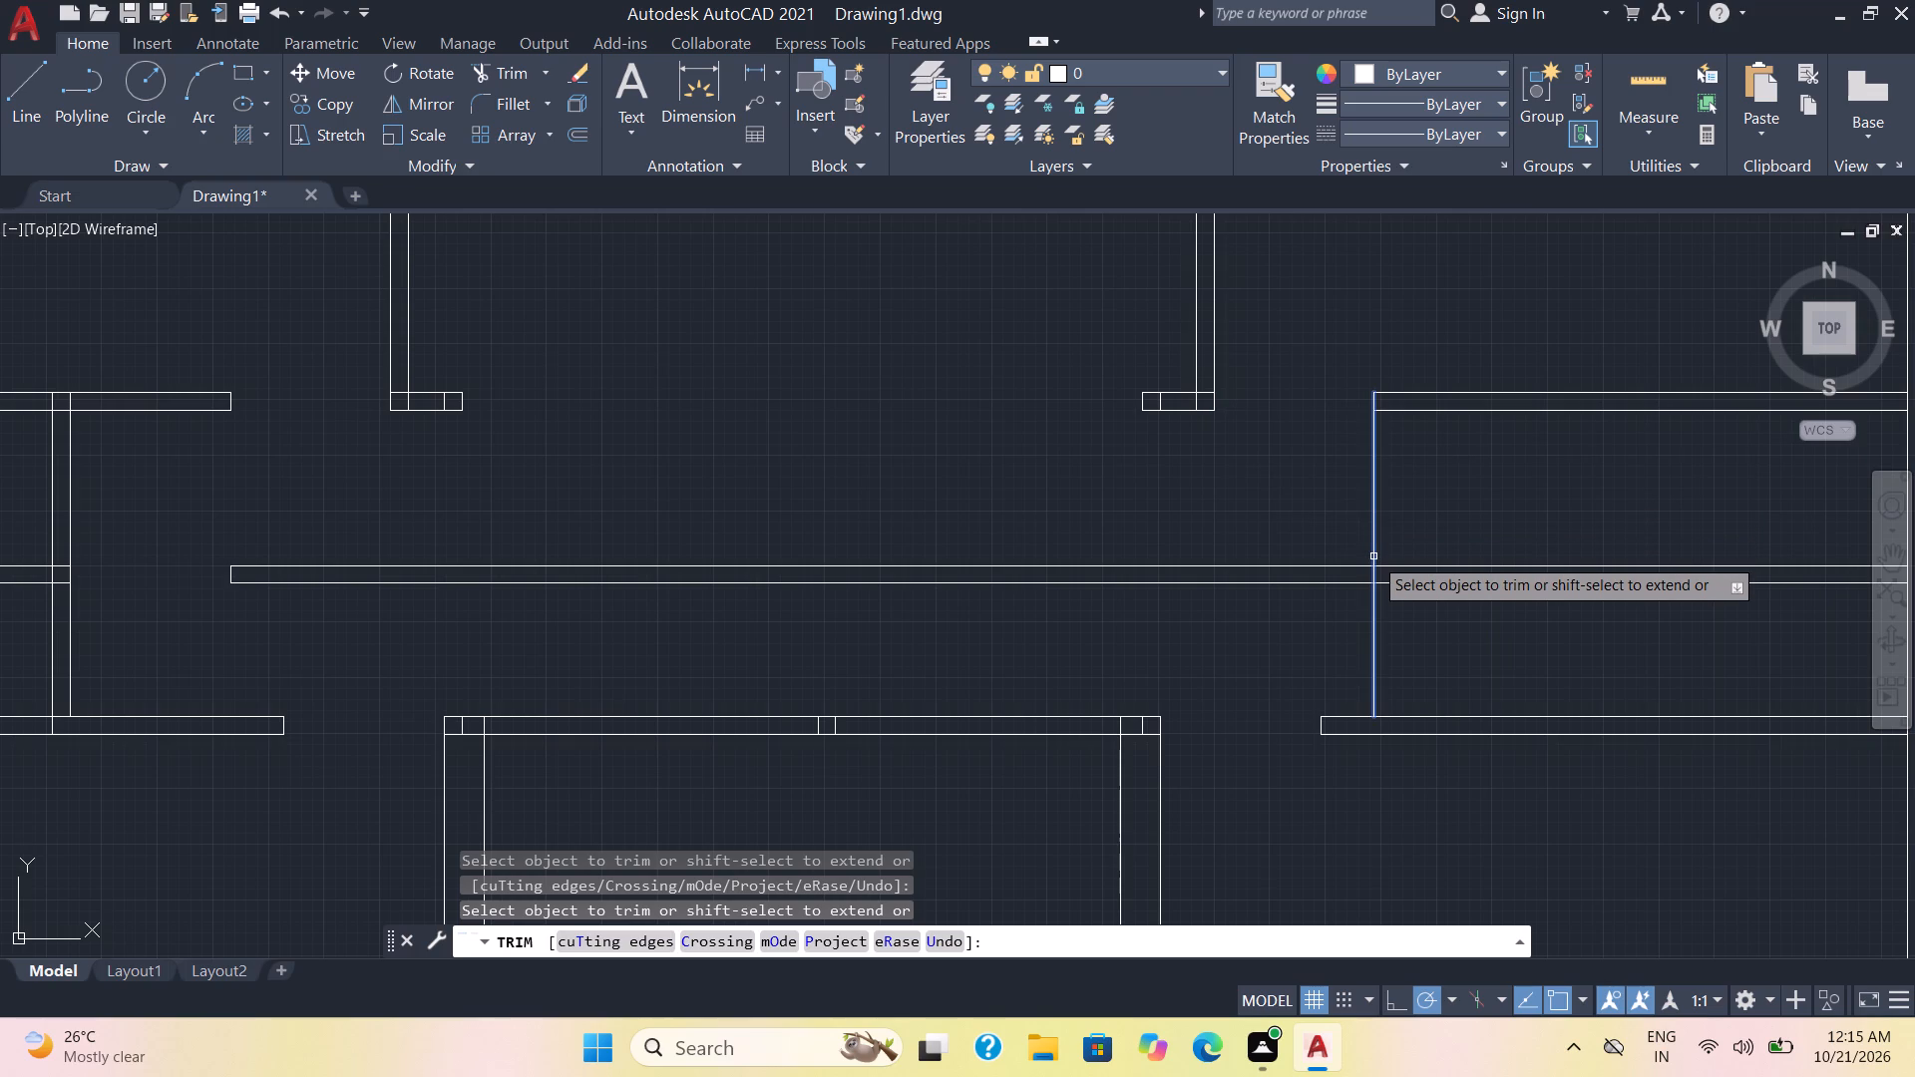
left_click(1373, 567, "shift")
scroll(1394, 543, "down", 1)
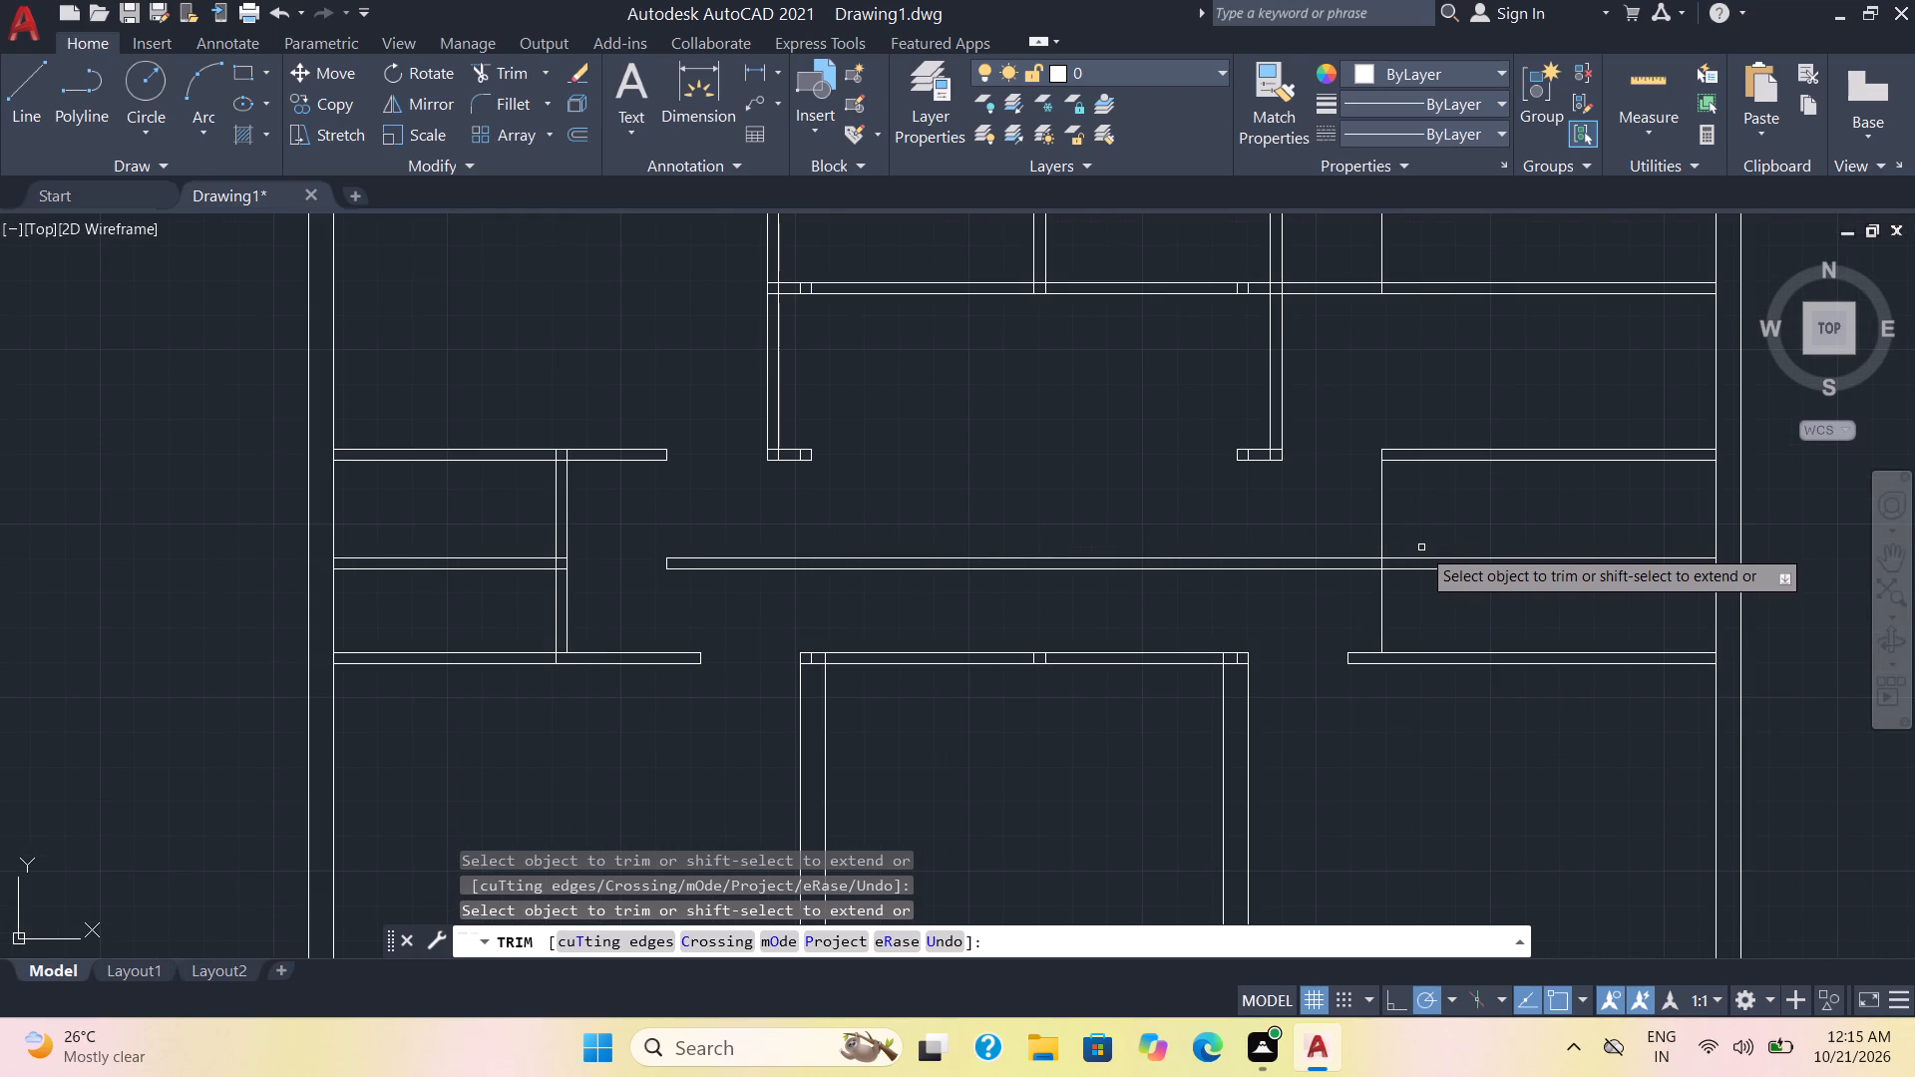
key("Escape")
Offset the extended vertical line in the right part of the passage 3' to the right, and that copy a further 4" right.
key("o")
key("Return")
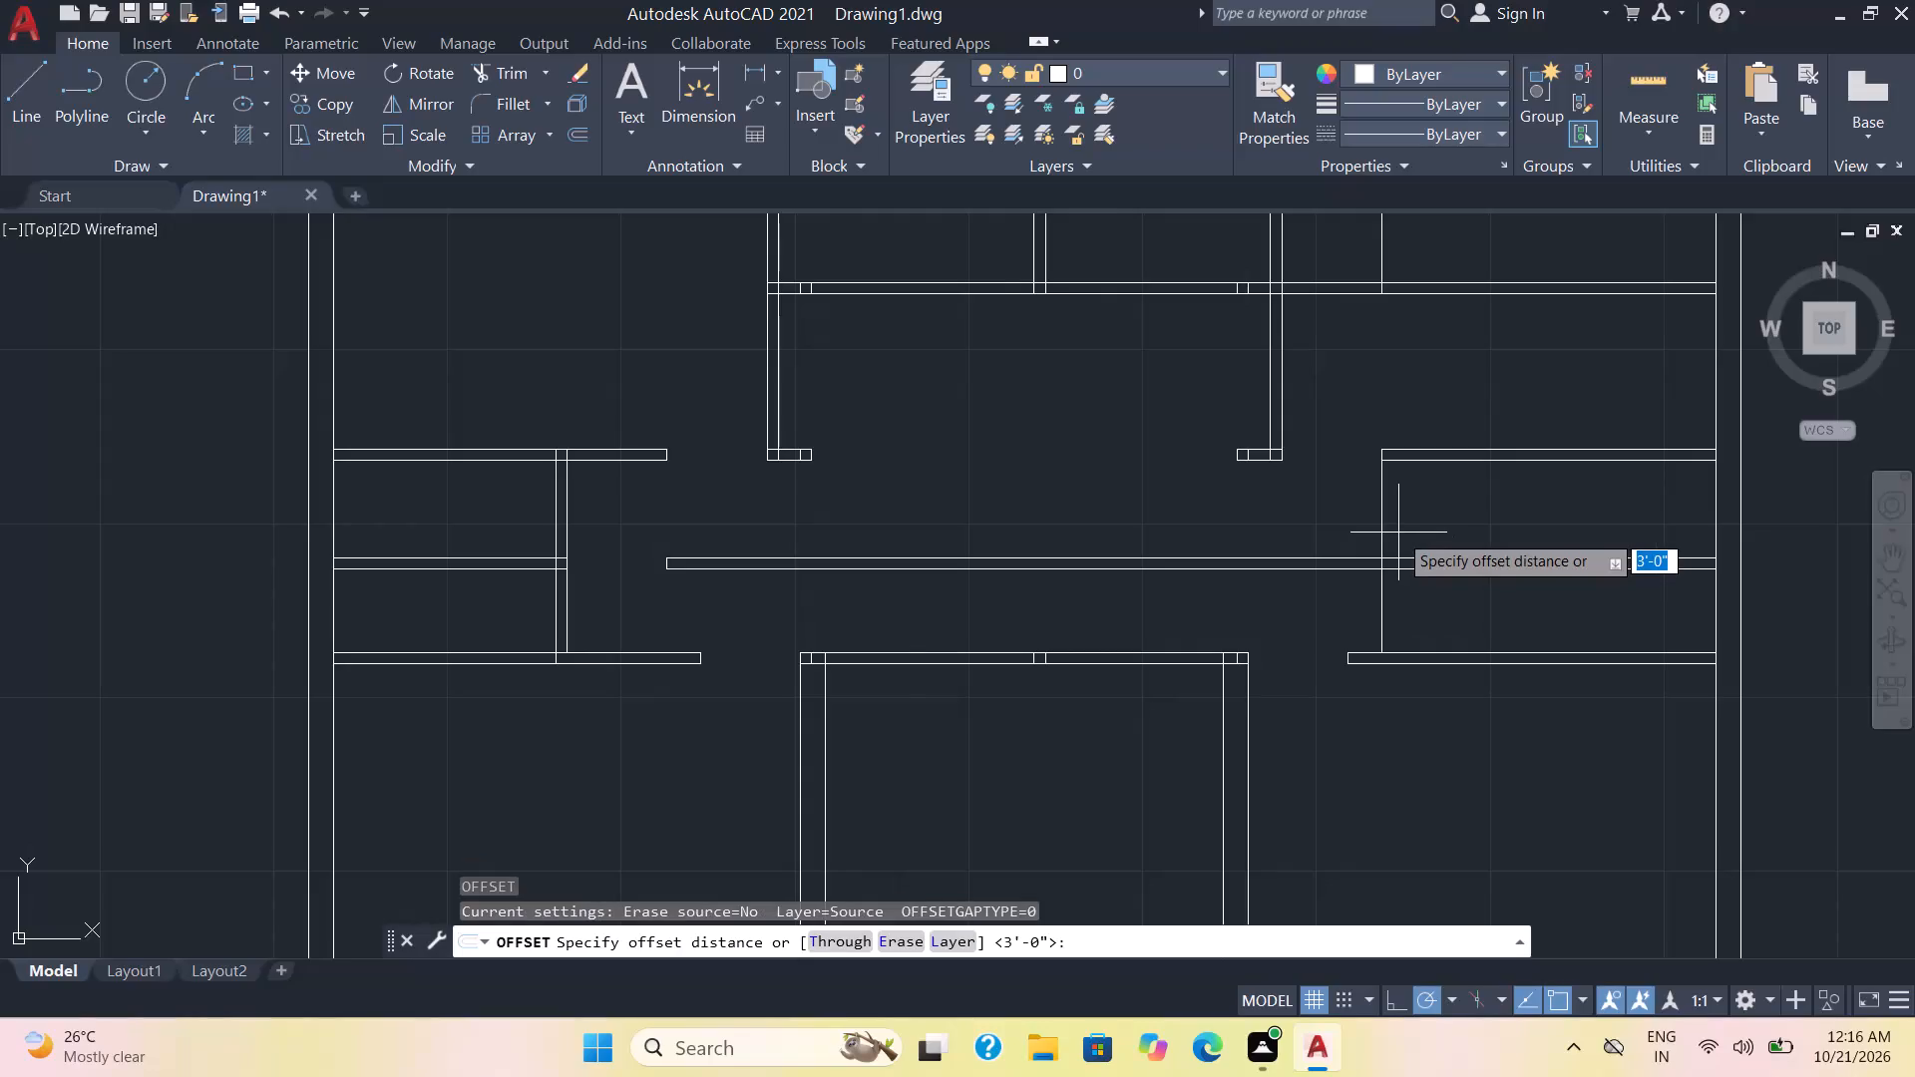
type("3'")
key("Return")
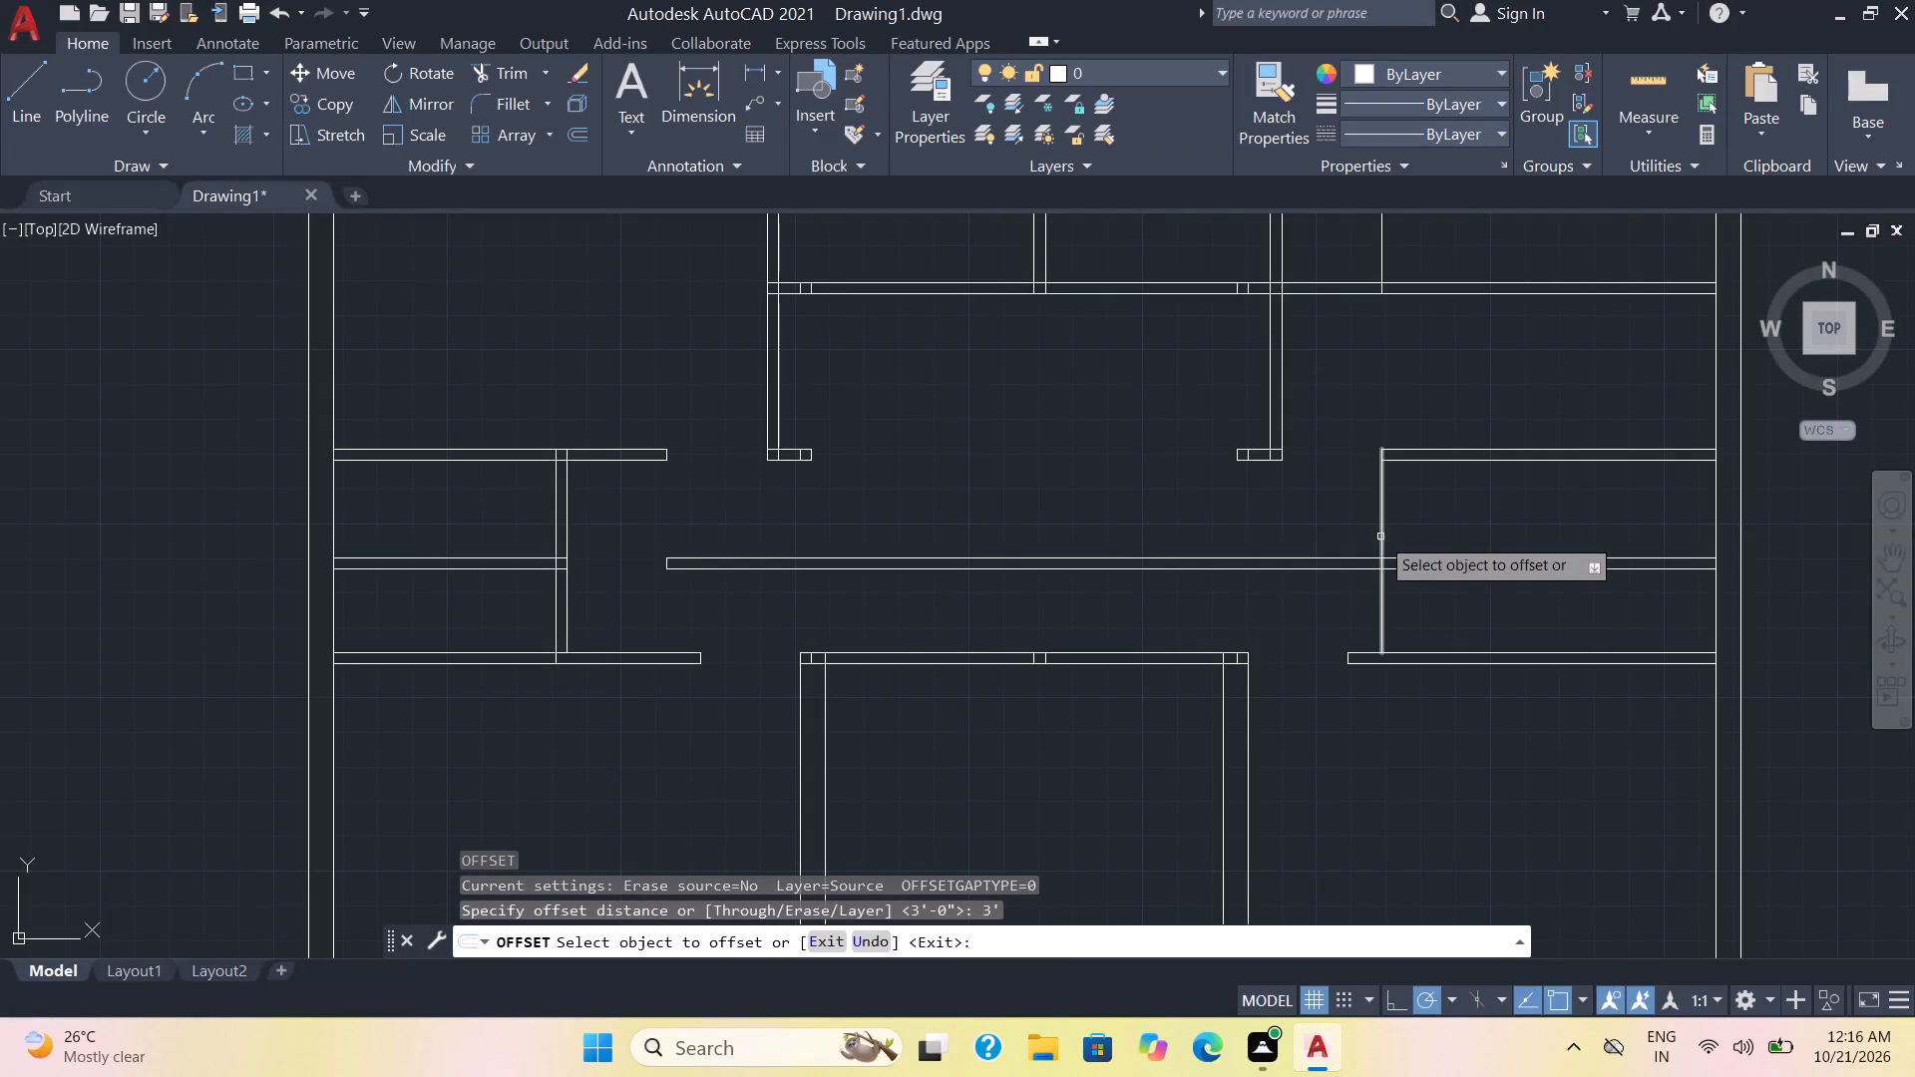
left_click(1380, 537)
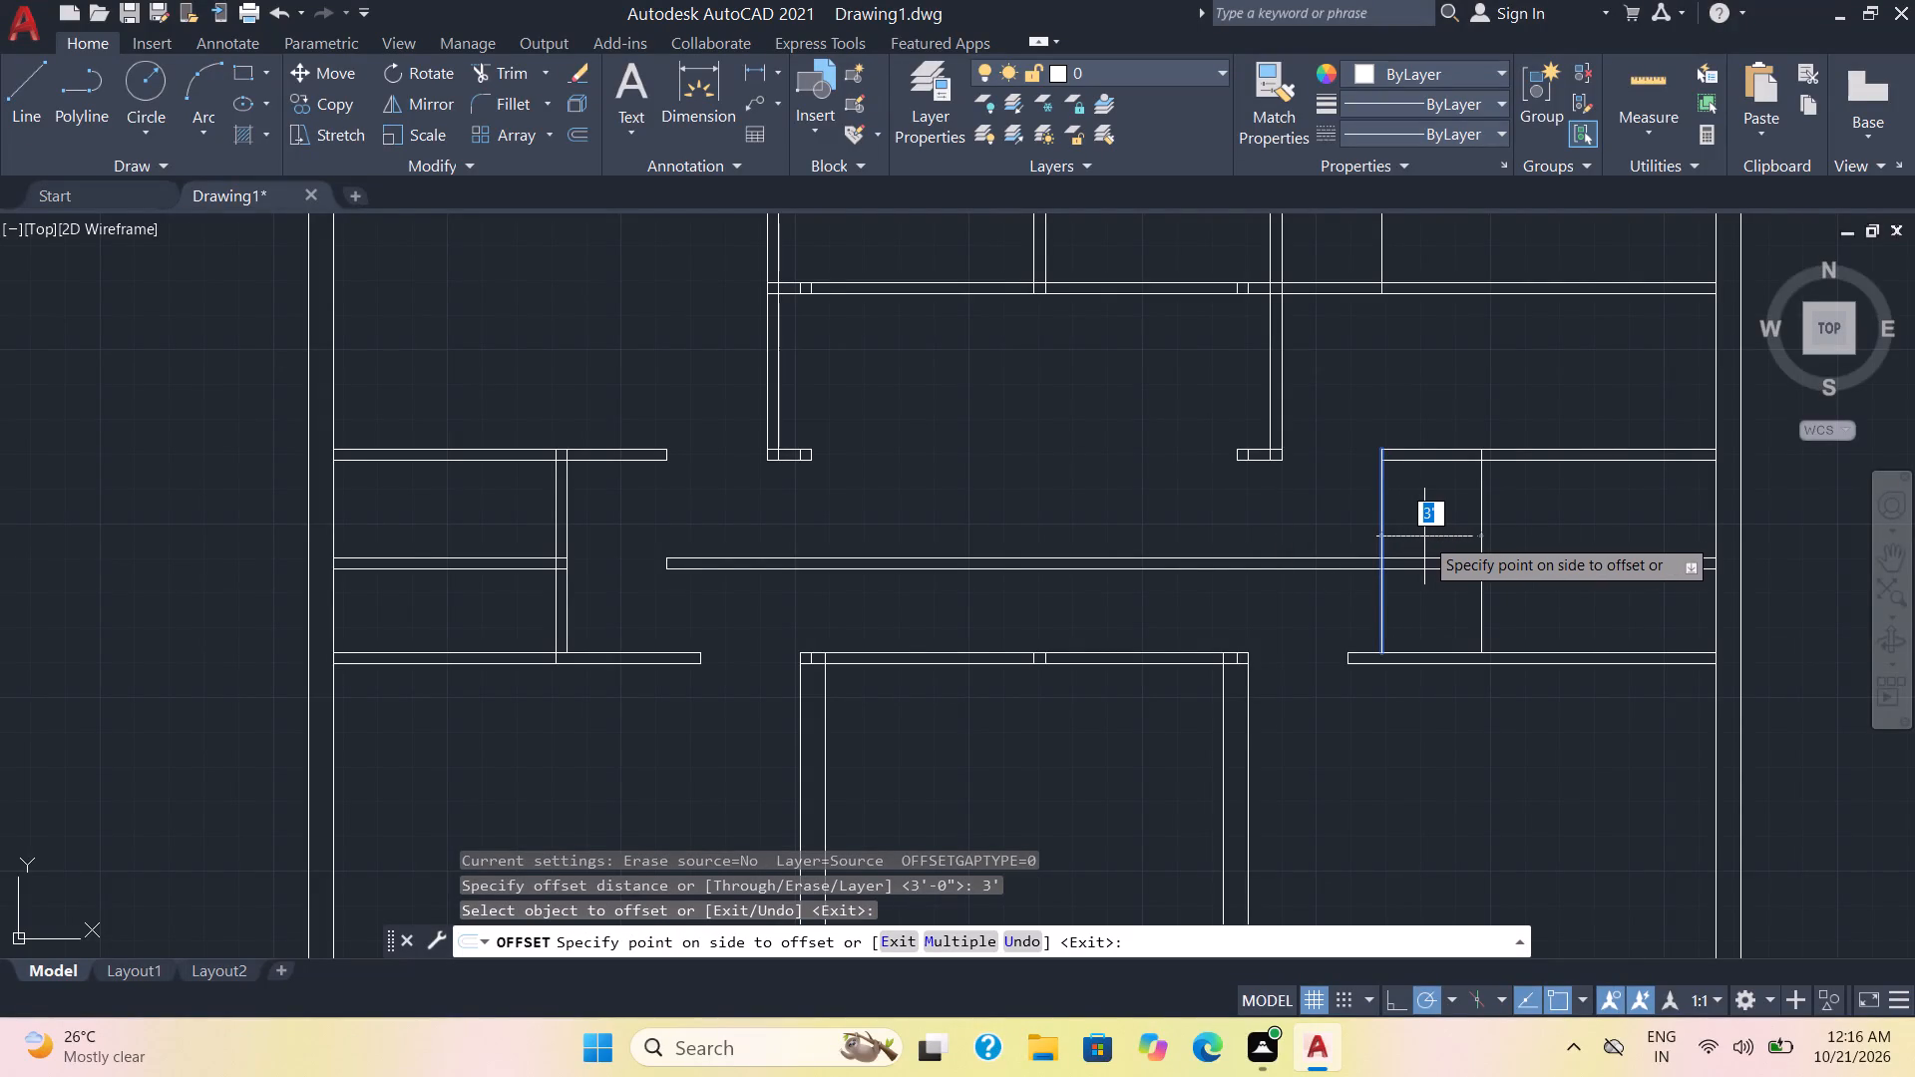
left_click(1424, 537)
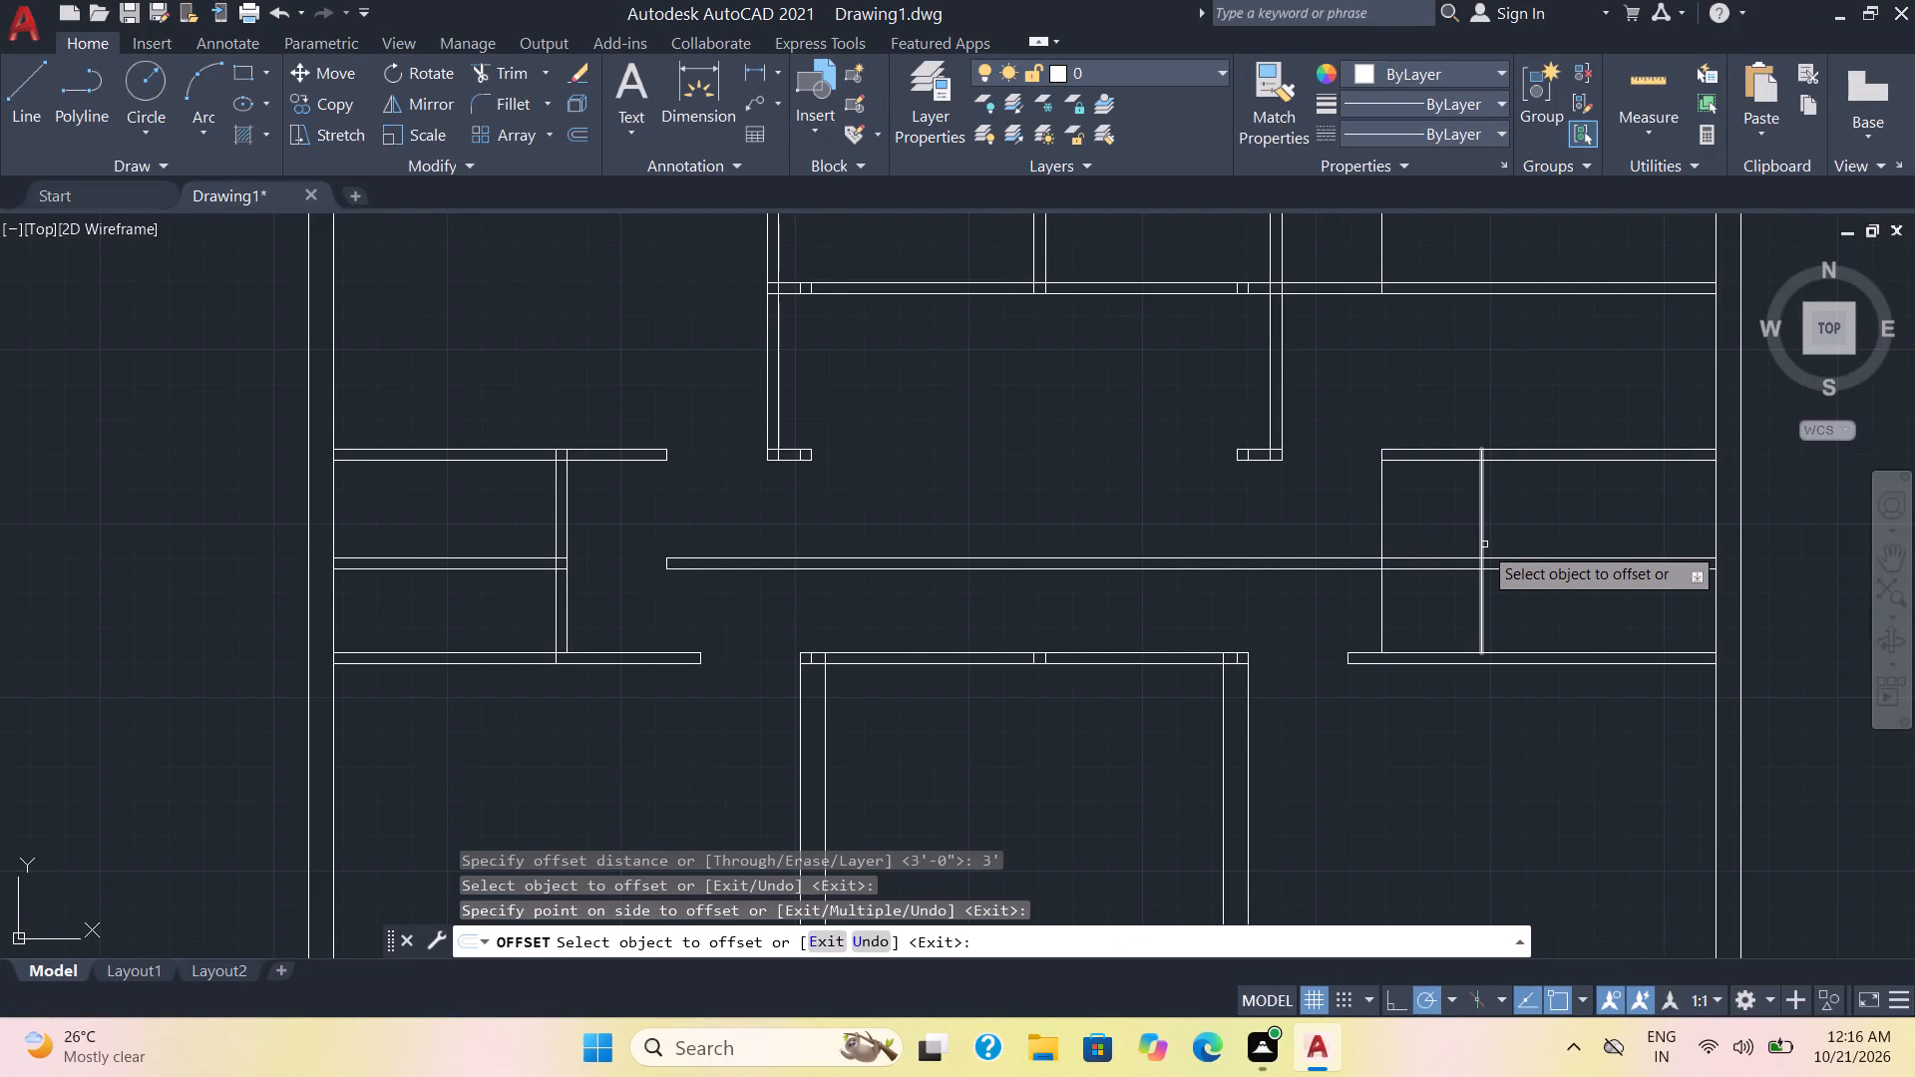
left_click(1482, 545)
key("4")
key("Return")
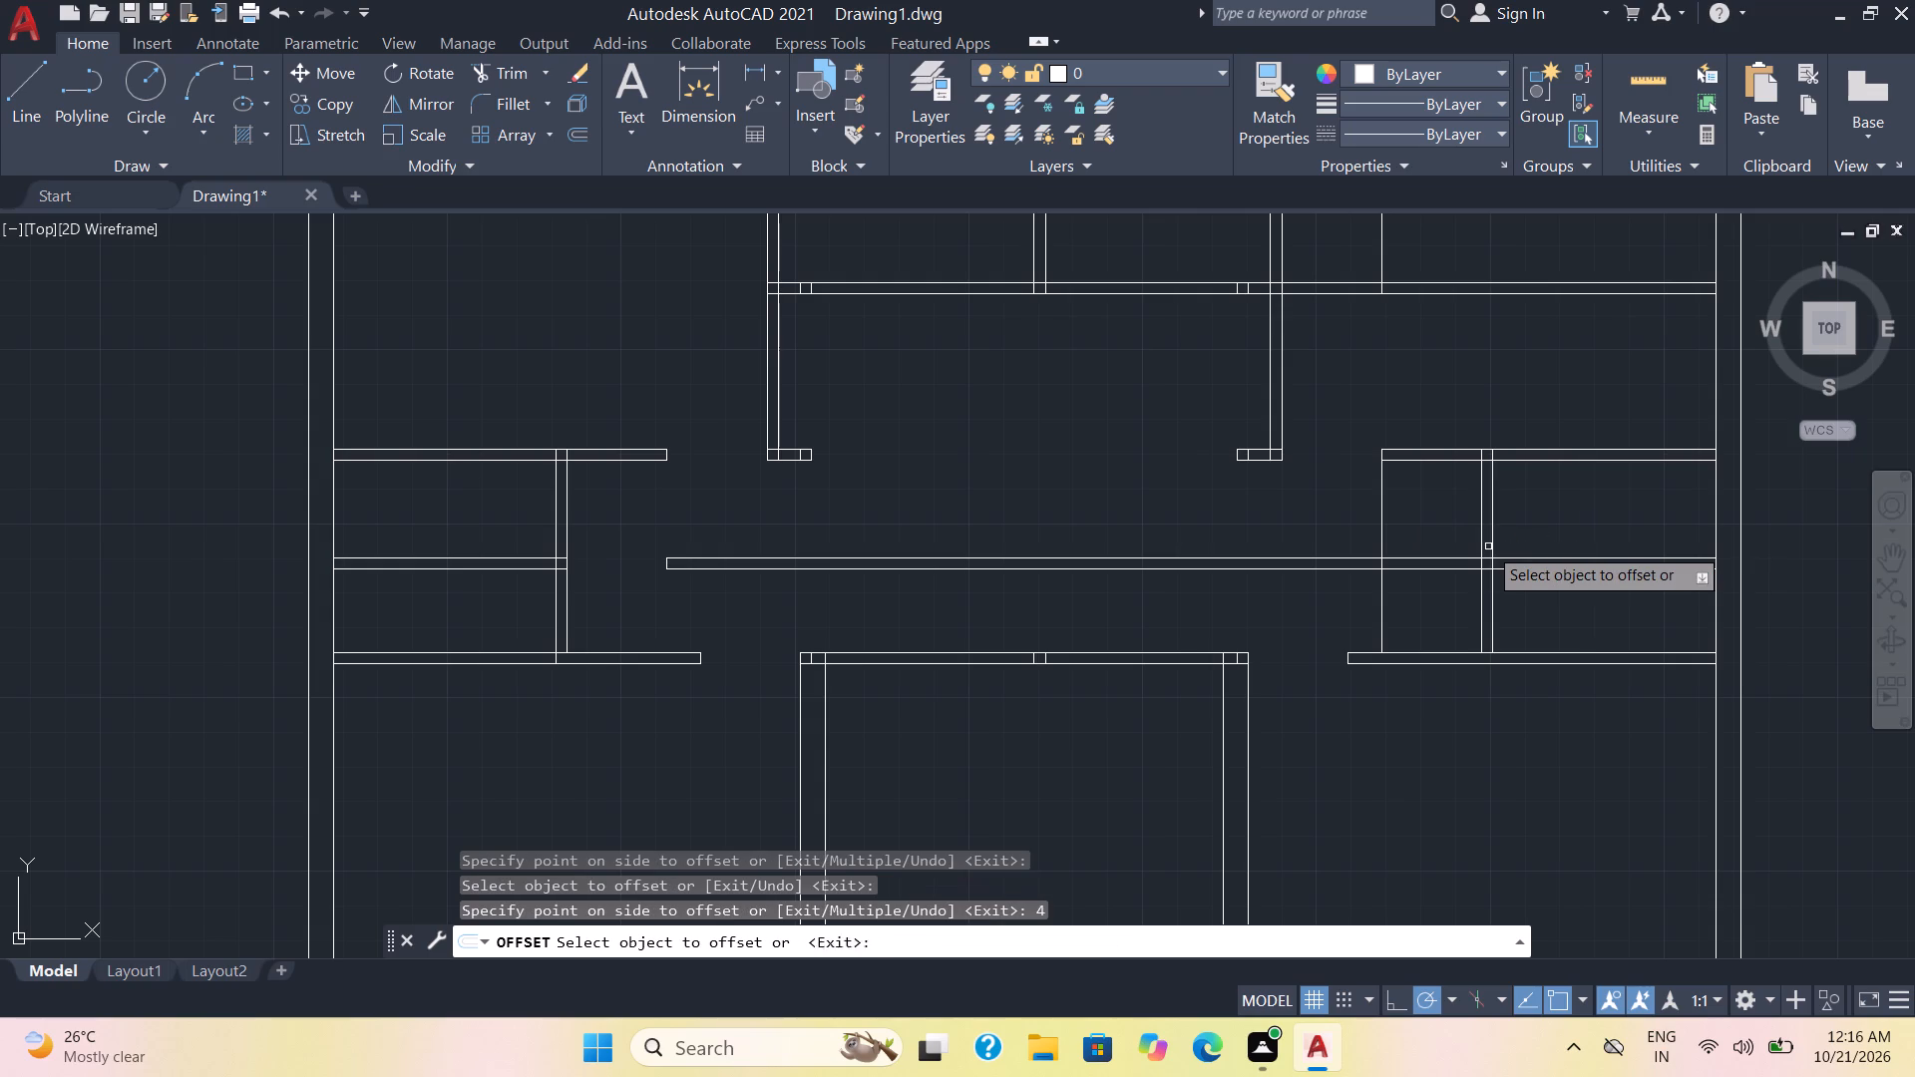
Trim away the extended guide line and the middle passage lines between the left and right 4" partitions, including leftover end pieces.
left_click(507, 79)
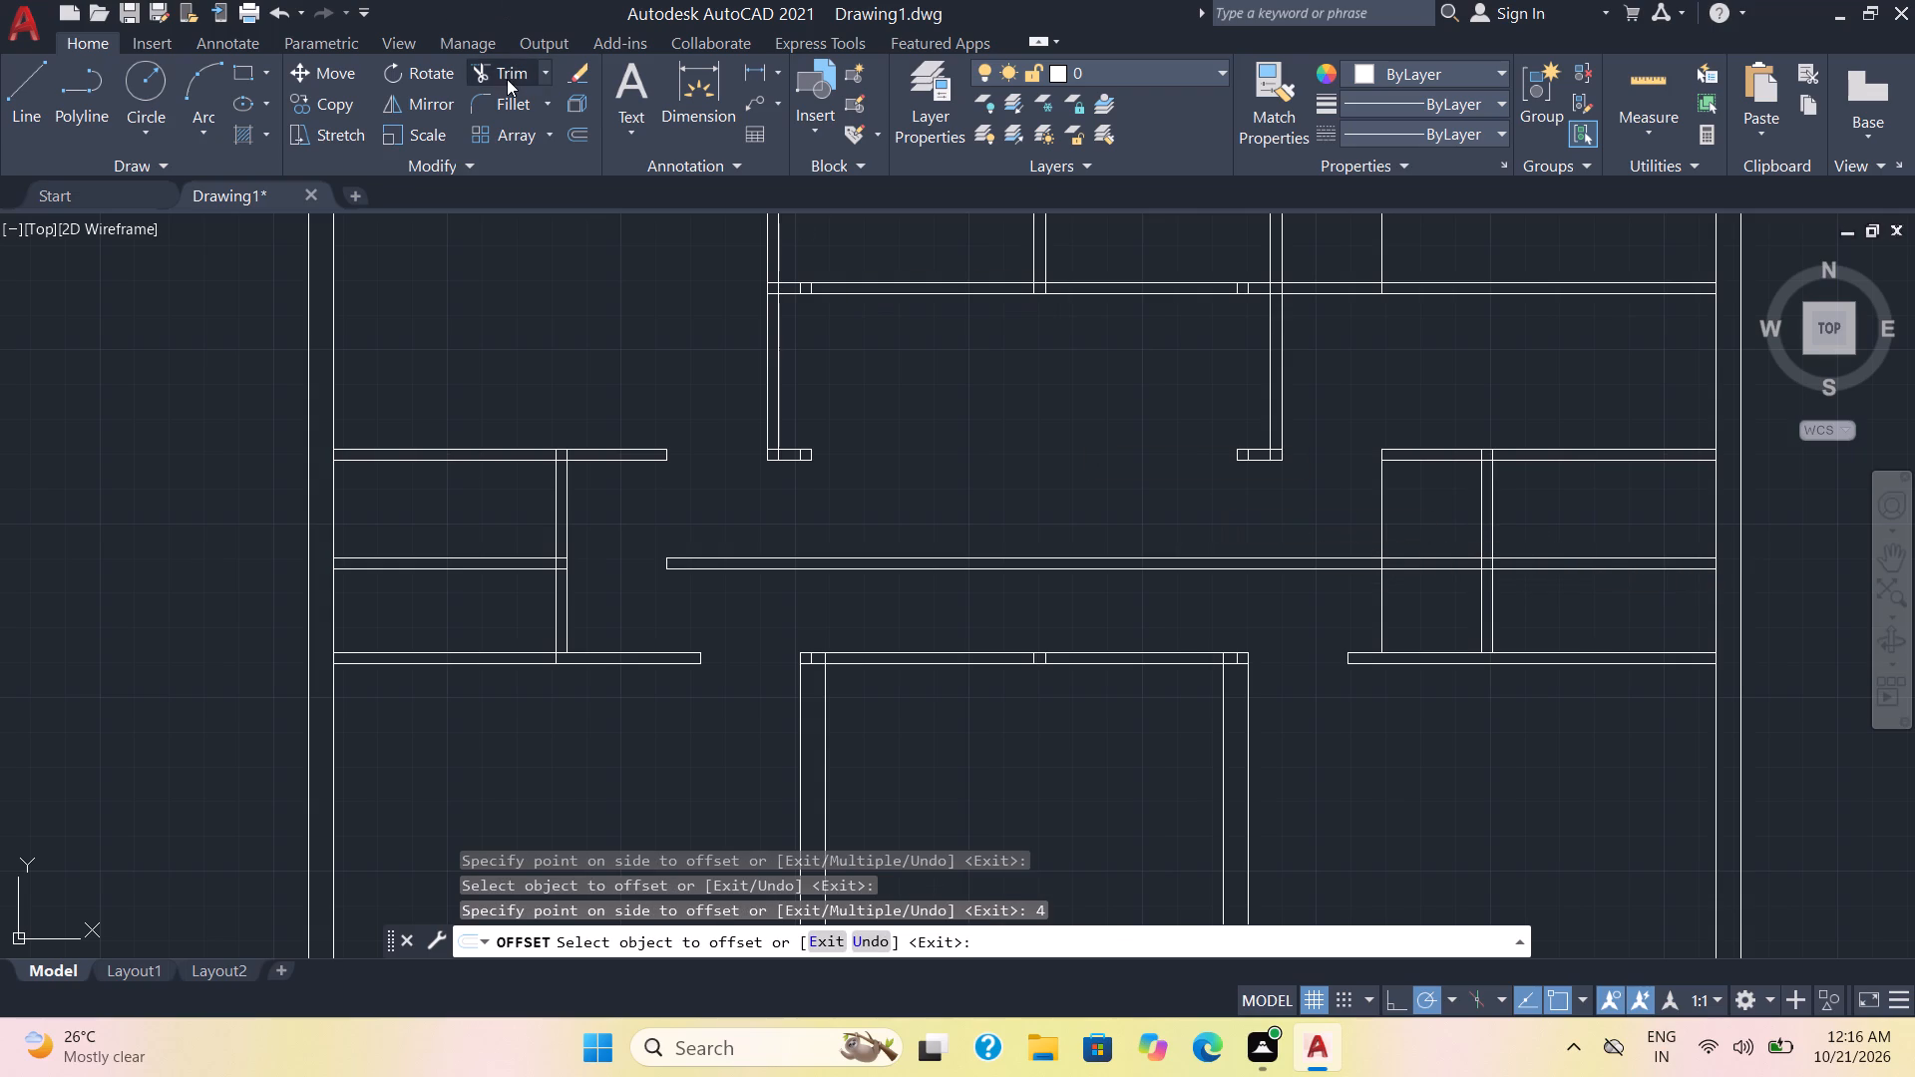
left_click_drag(1285, 501, 1402, 528)
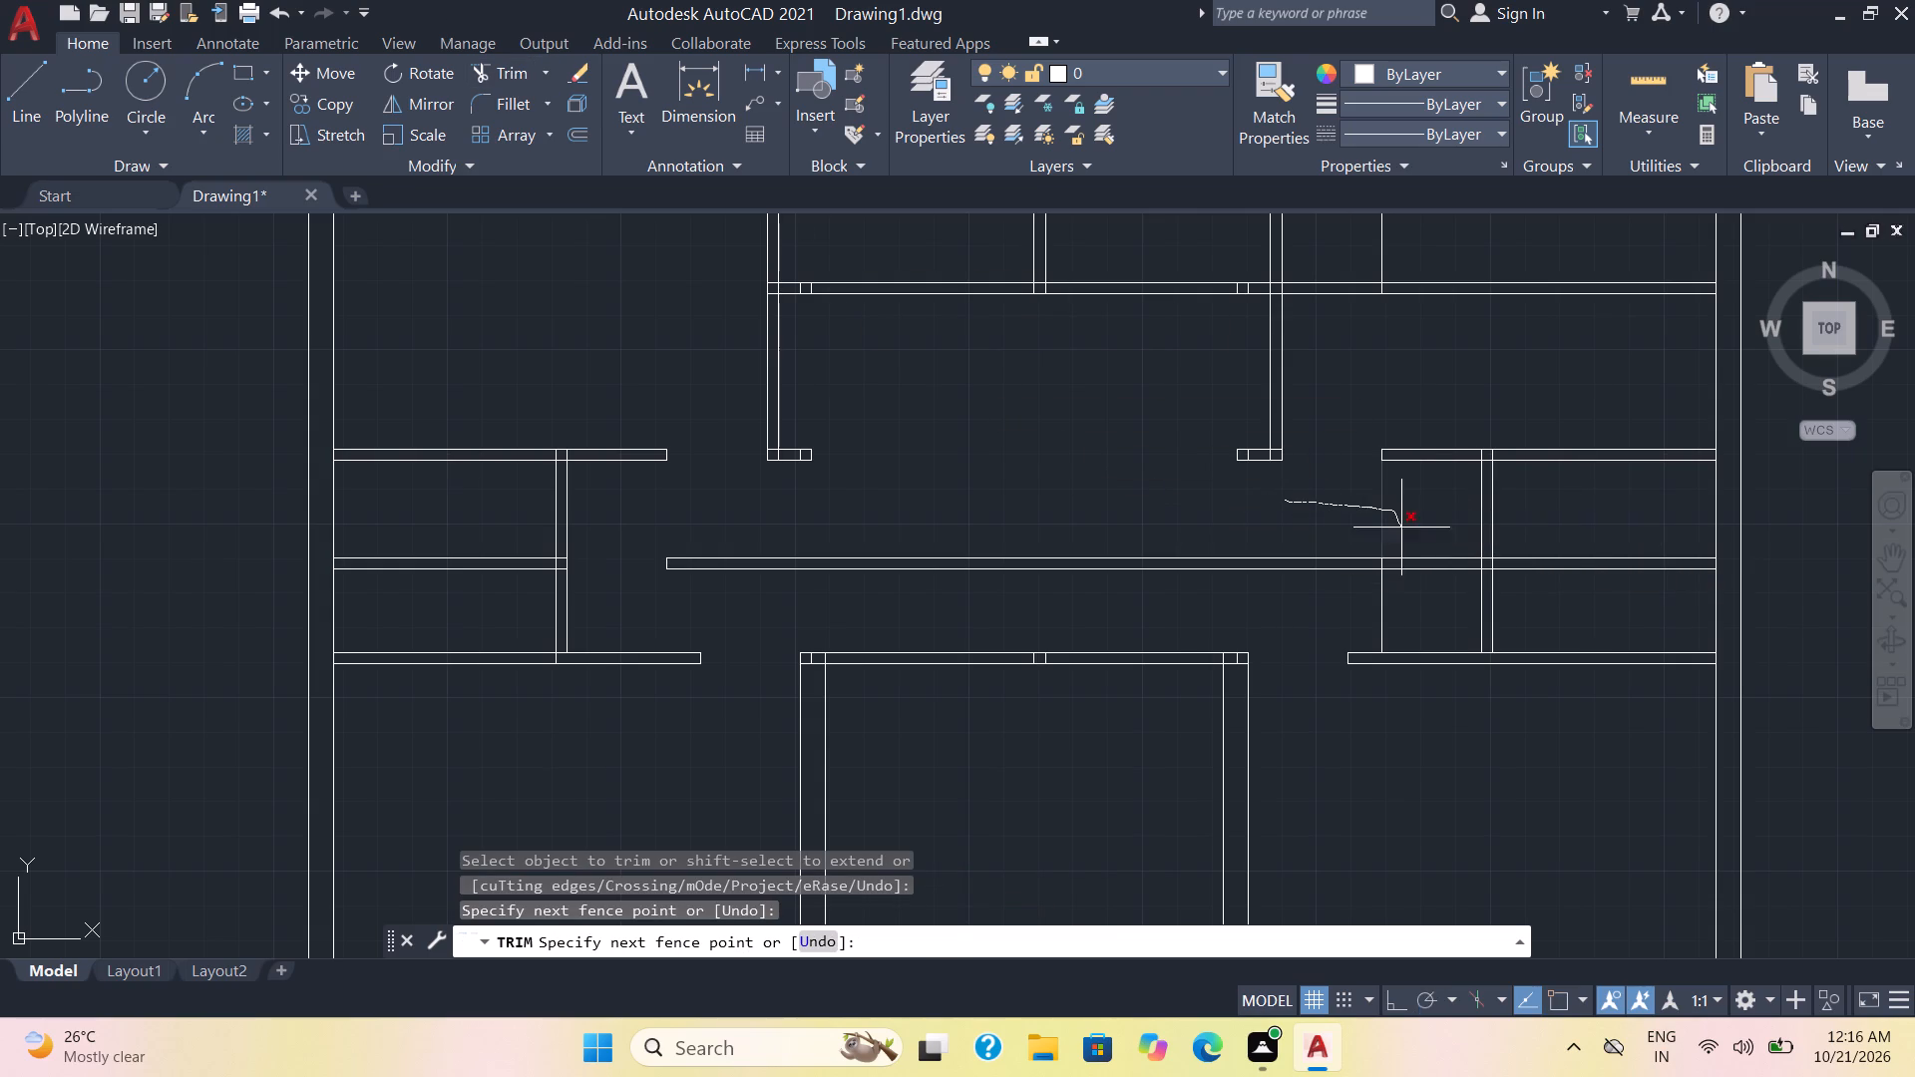
left_click_drag(1402, 528, 1352, 538)
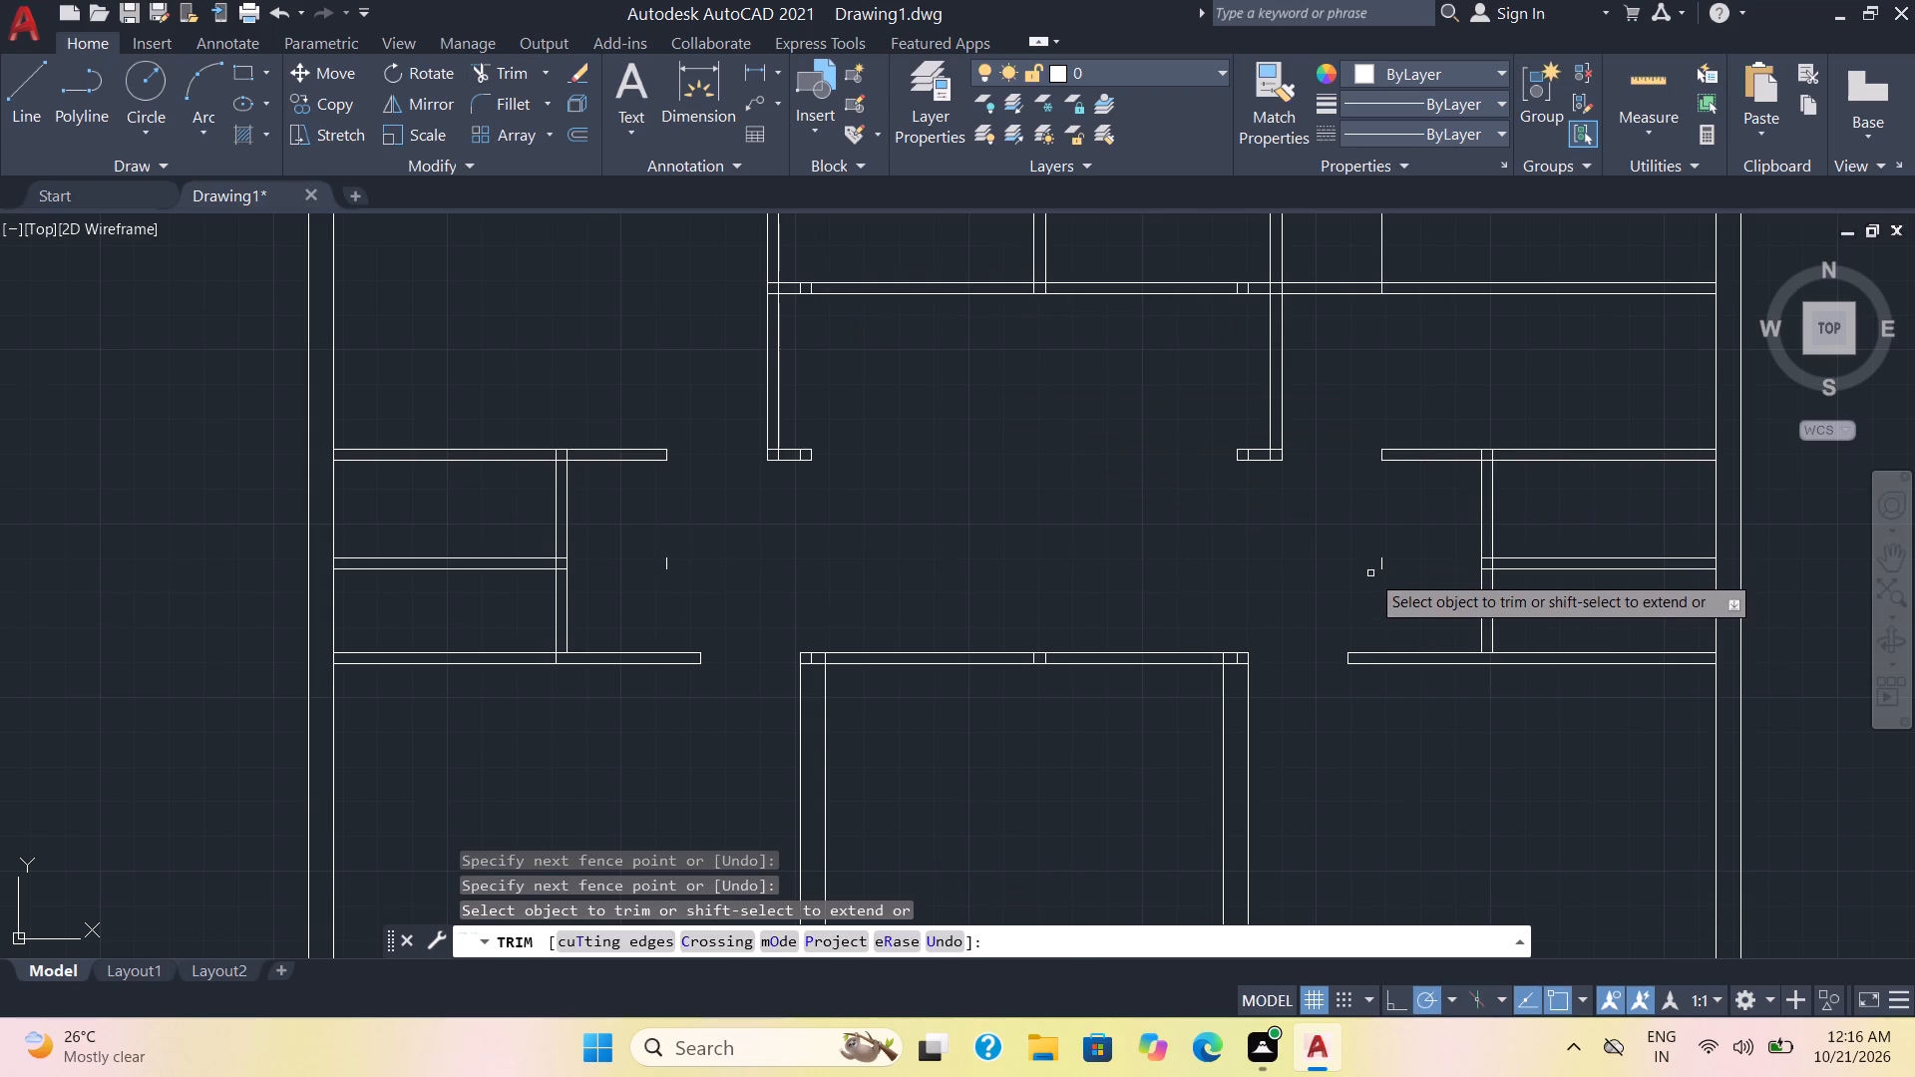
left_click_drag(1370, 562, 1393, 563)
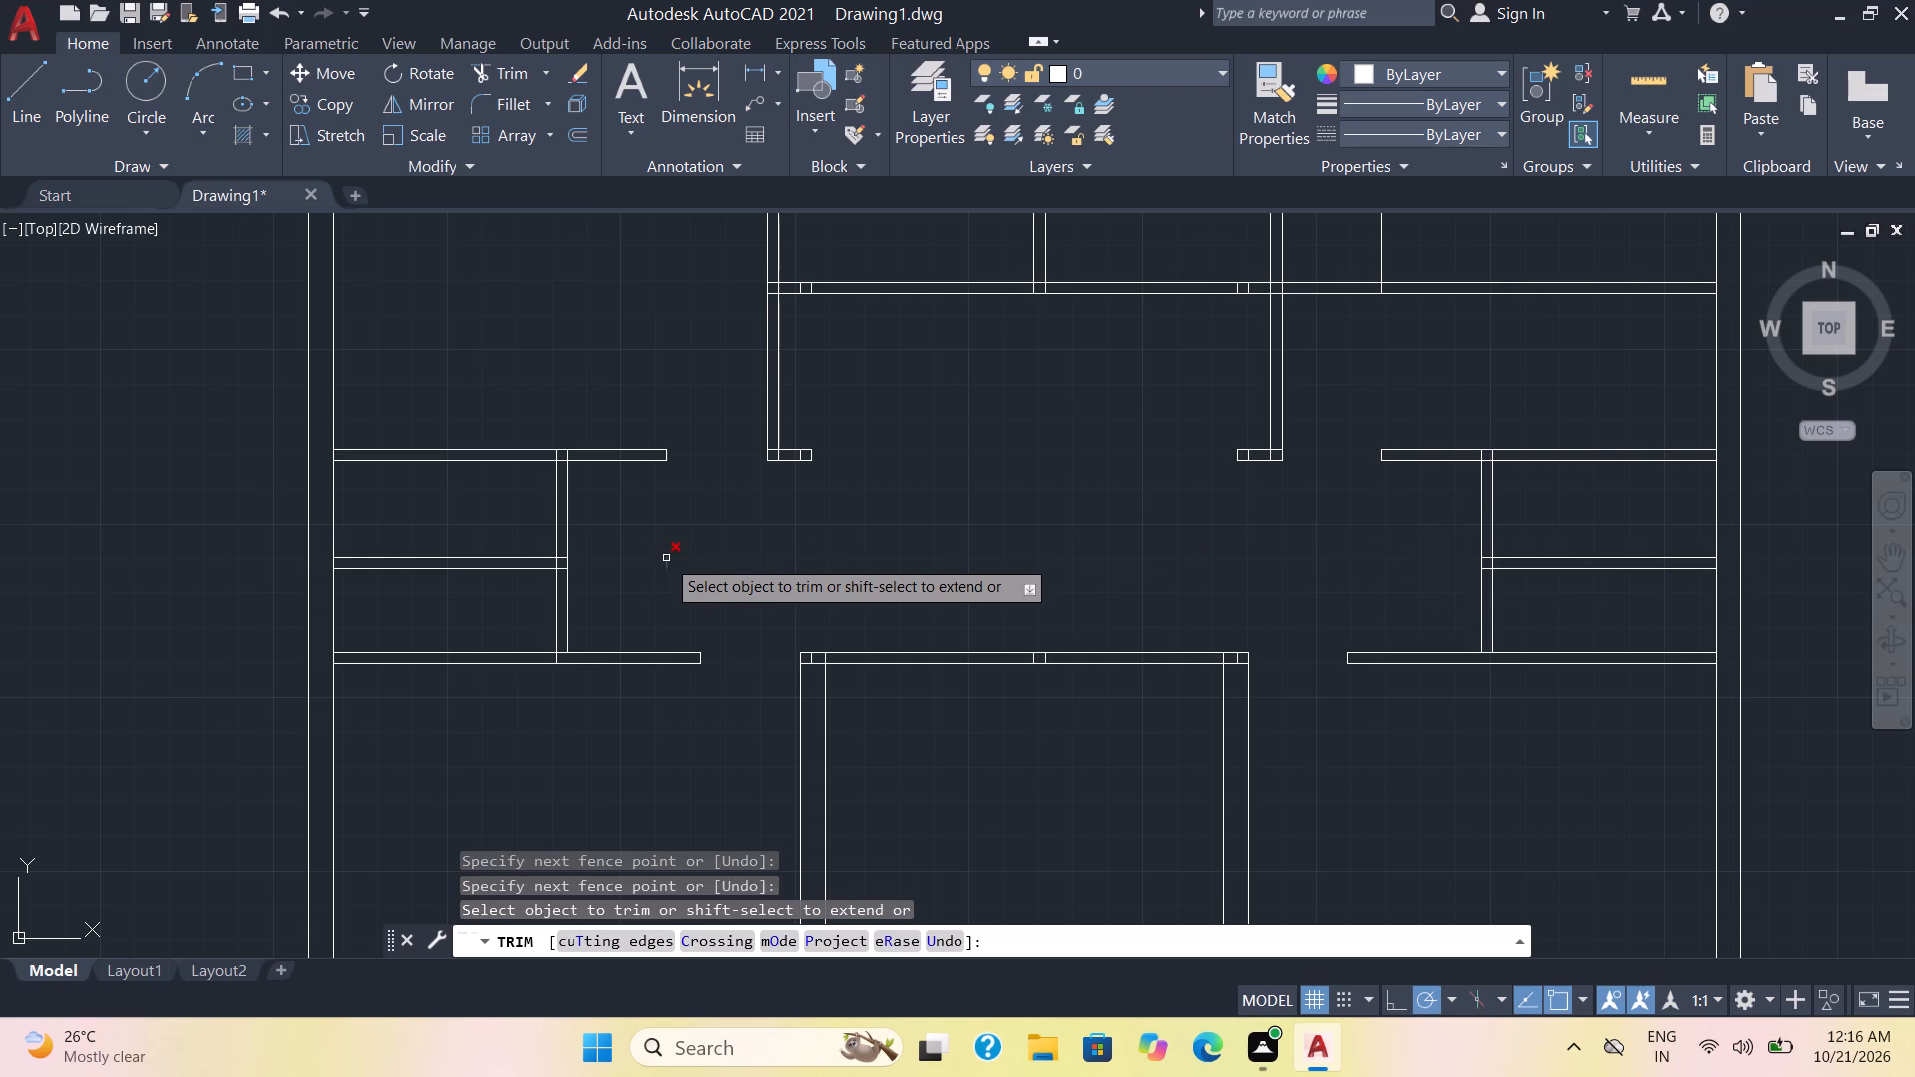
left_click(666, 559)
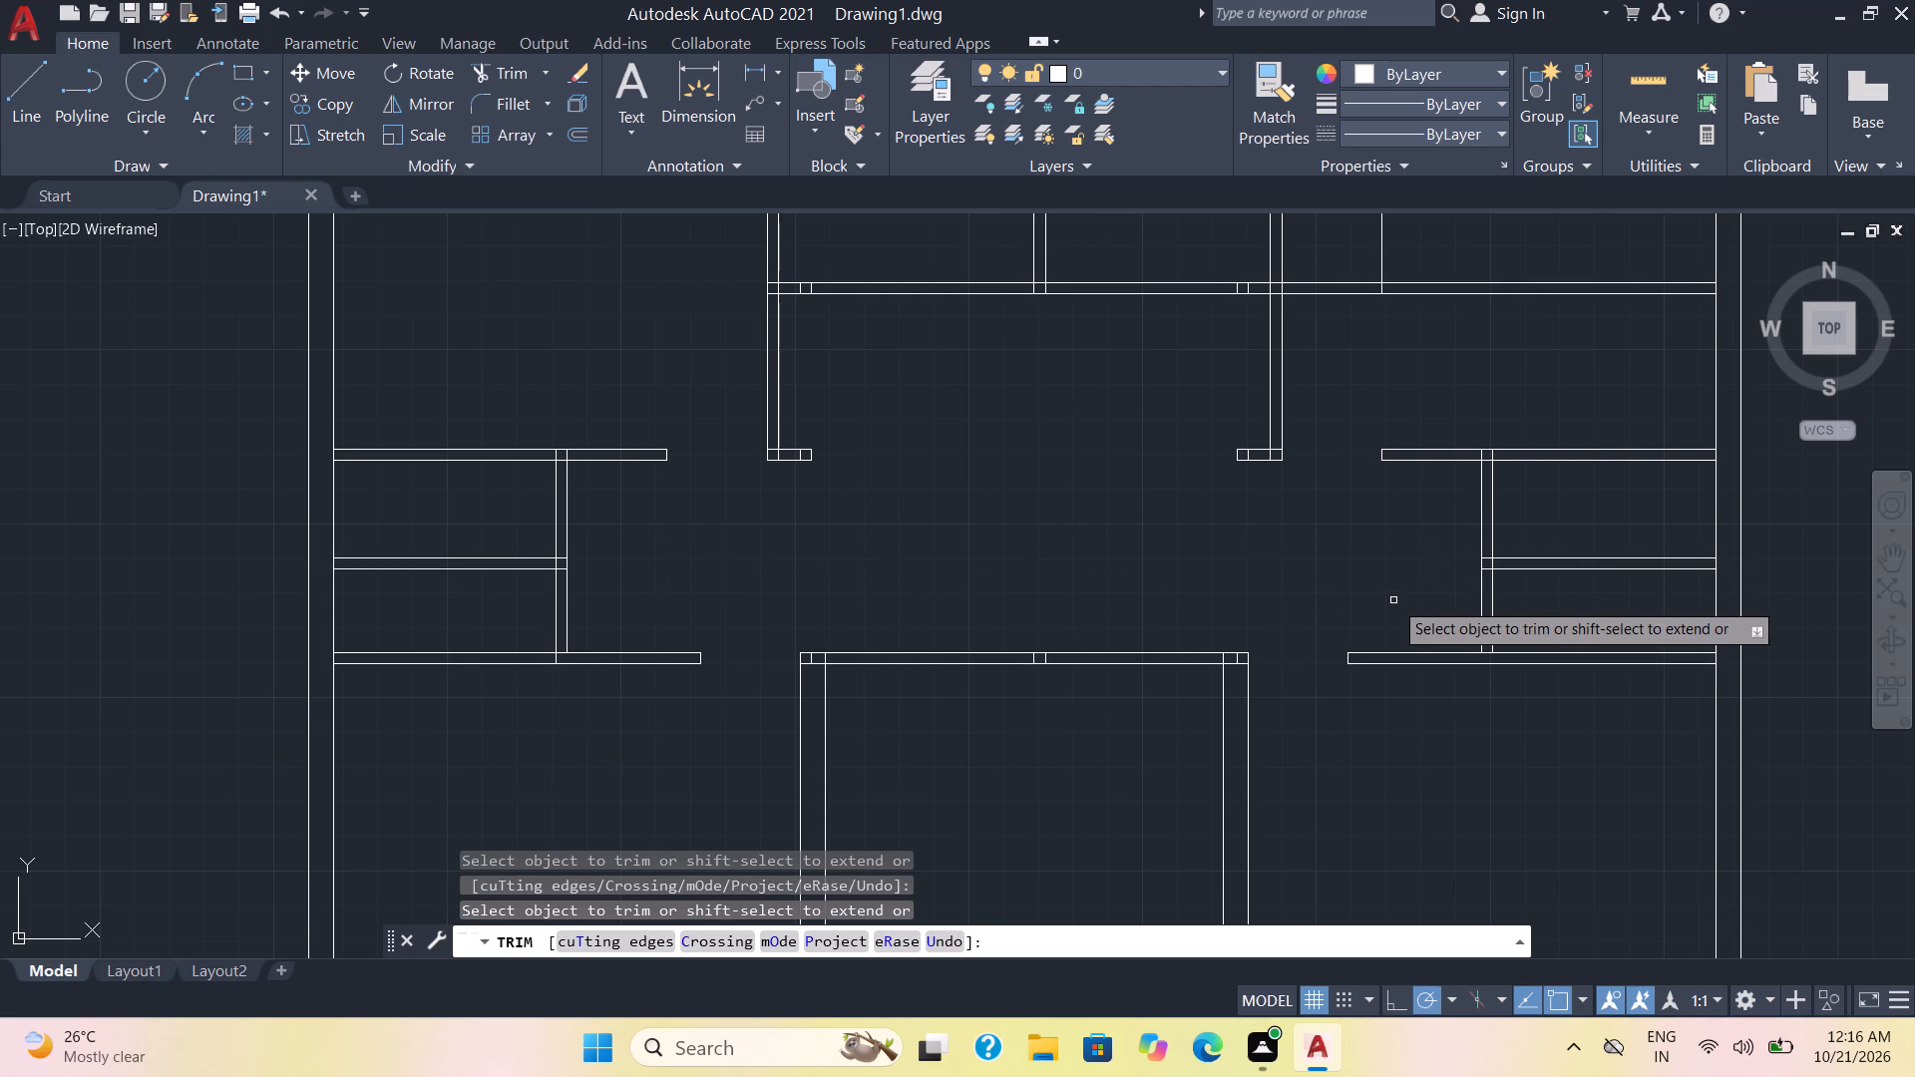
Delete the leftover vertical guide line above the cross partition in the upper right room.
middle_click_drag(1394, 578, 1260, 558)
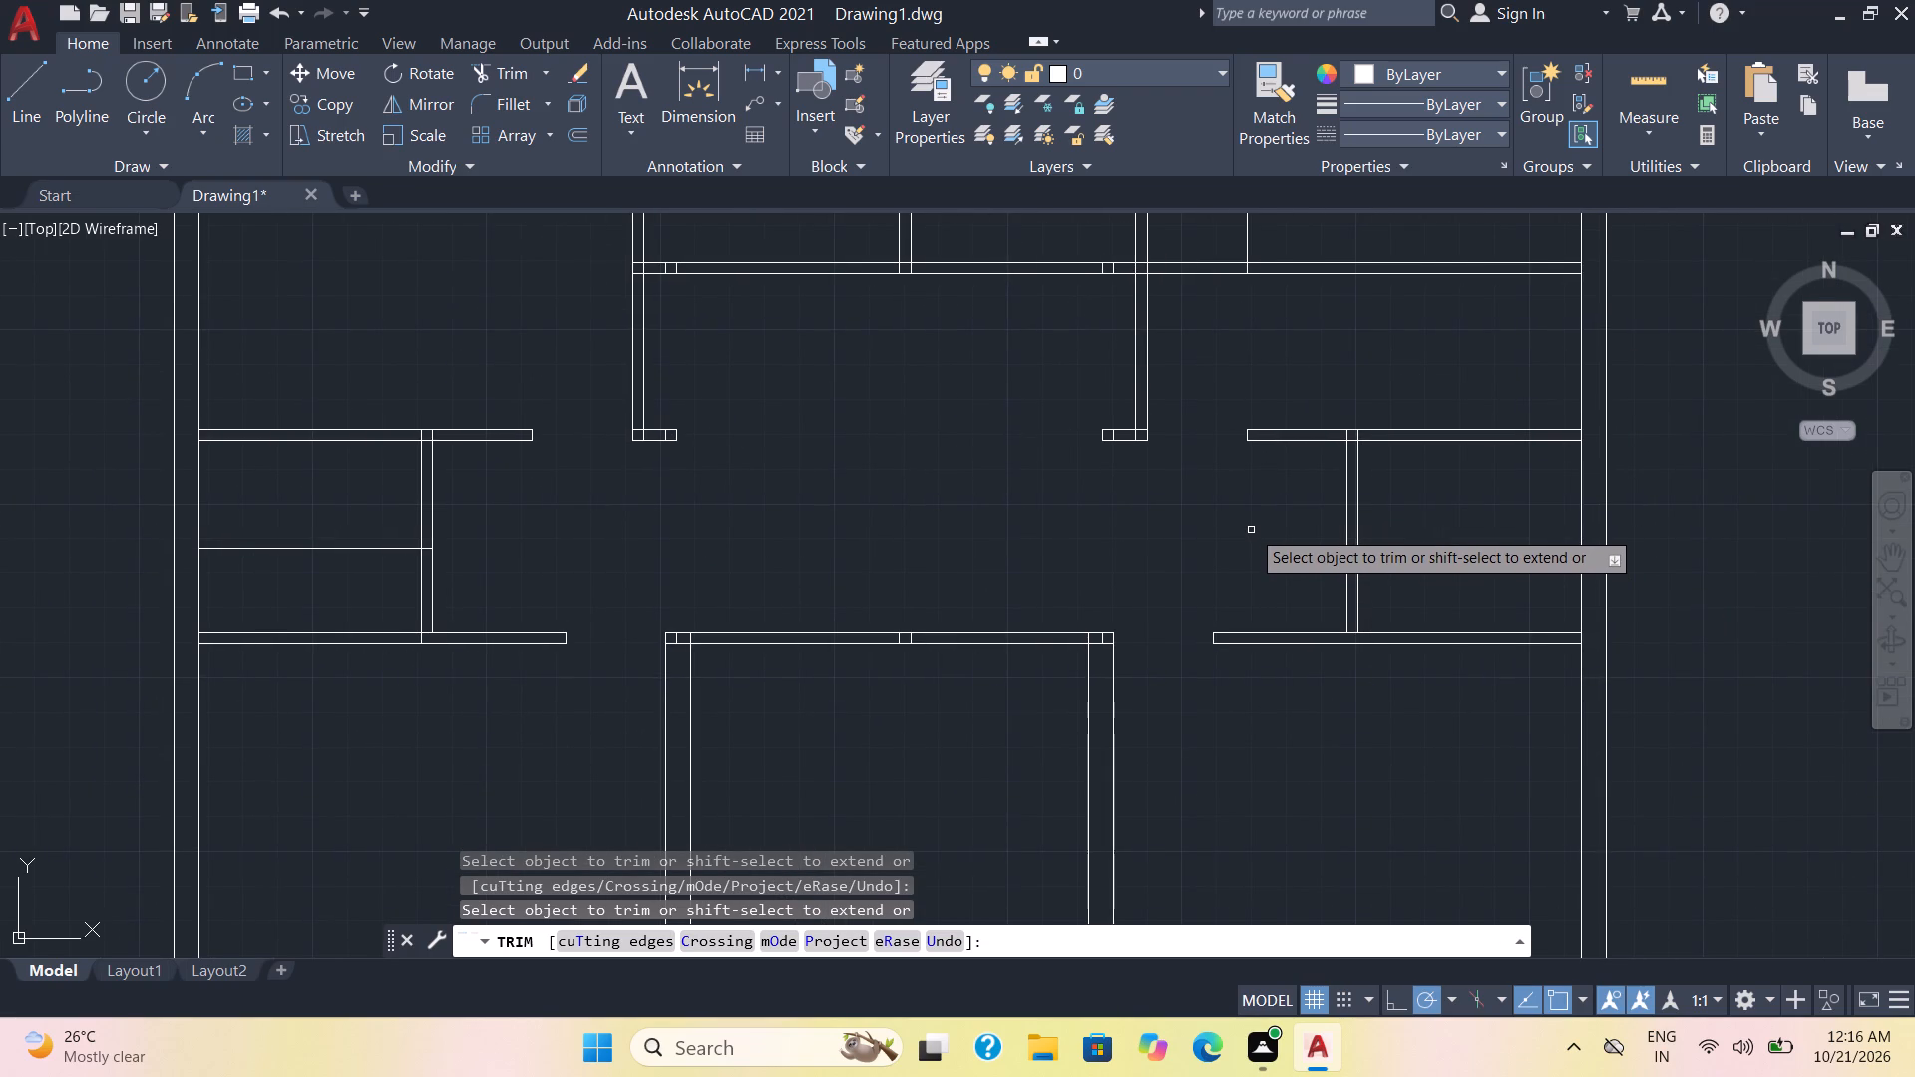
scroll(1251, 528, "down", 1)
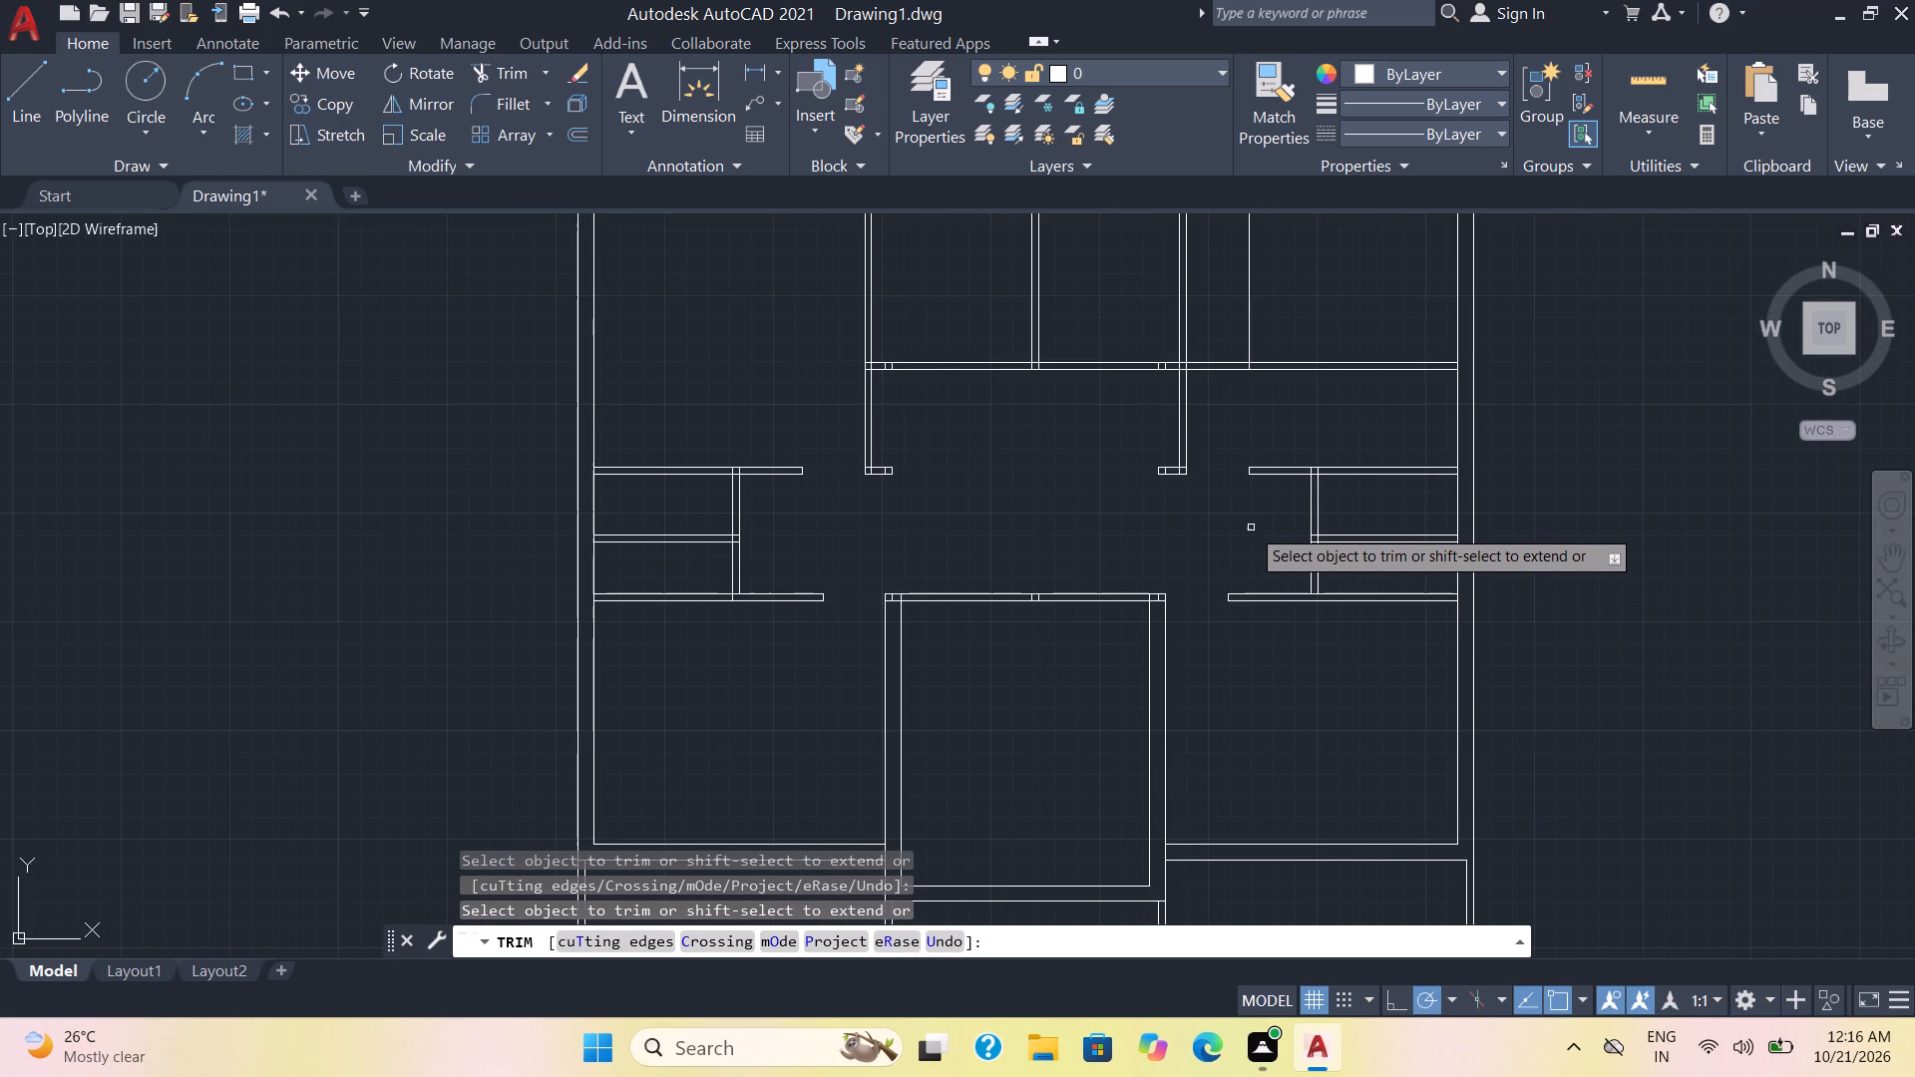
key("Escape")
left_click(1251, 304)
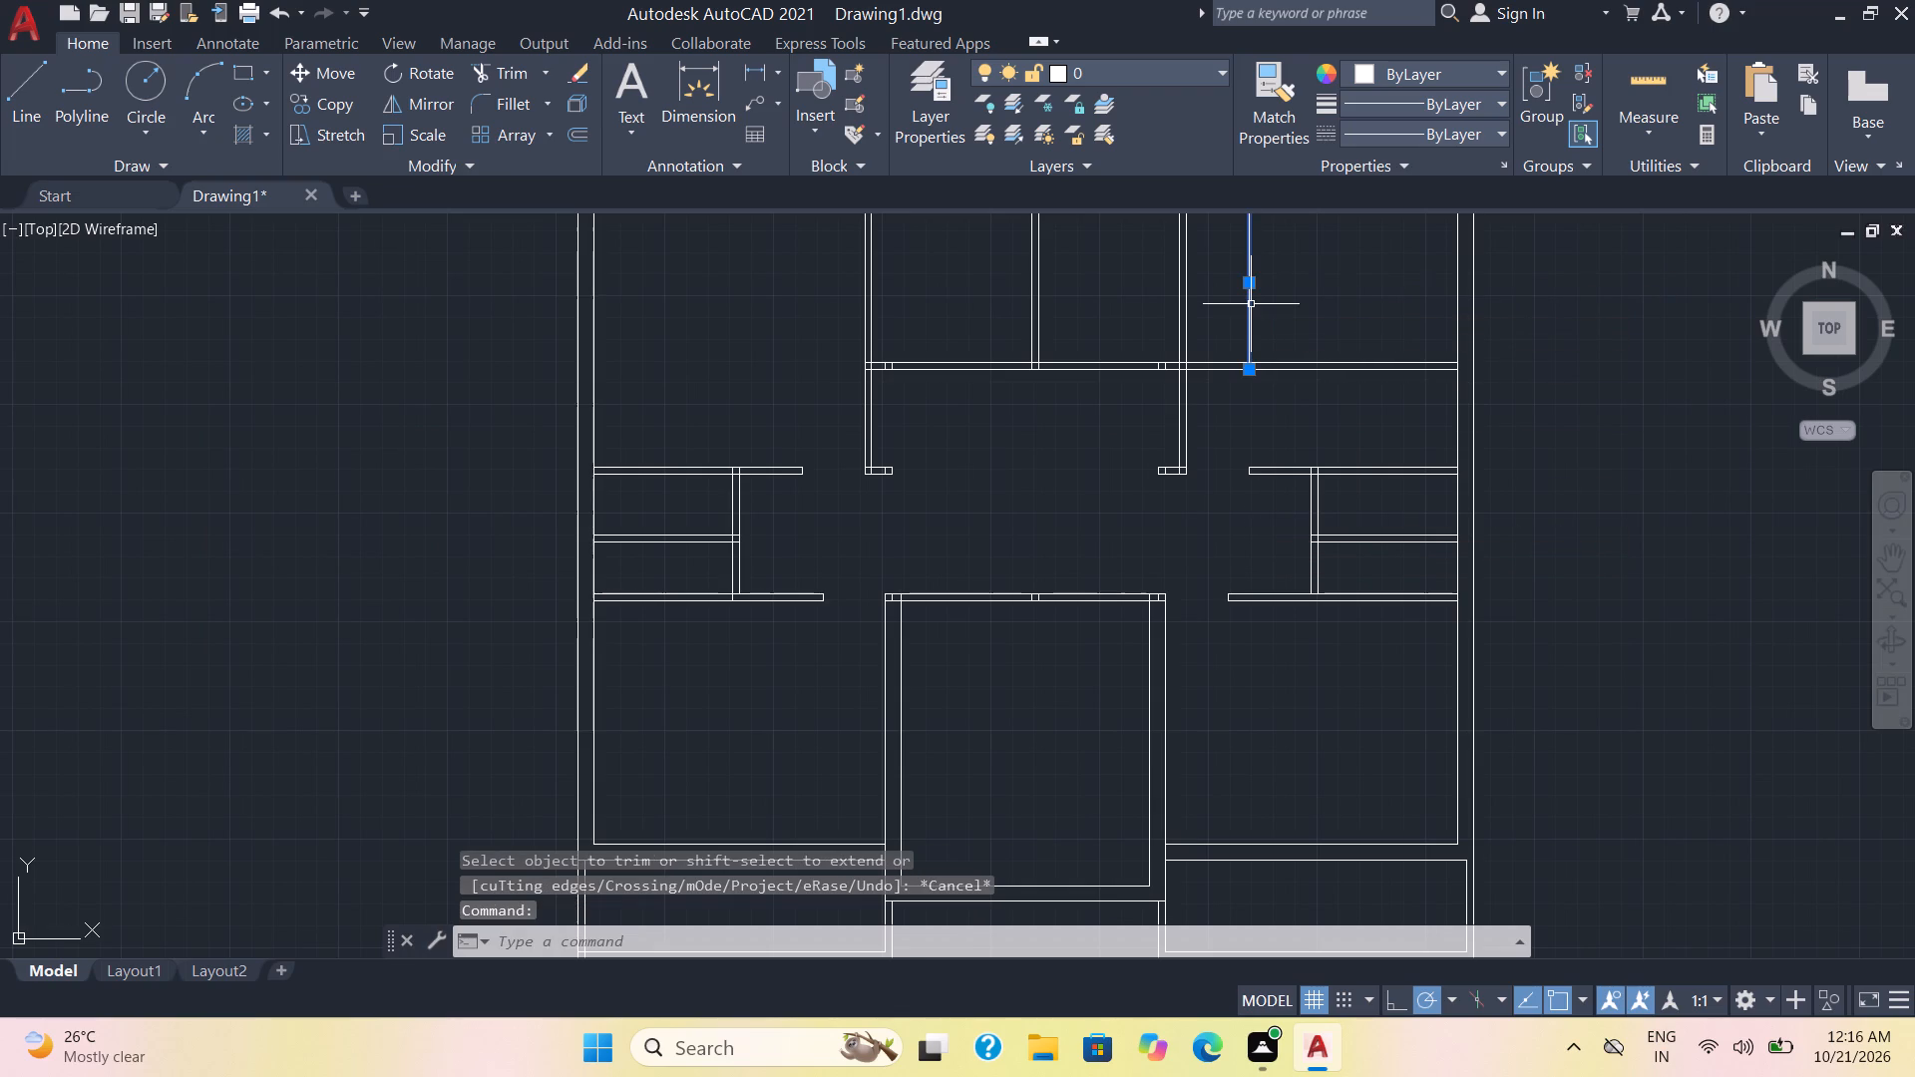
key("Delete")
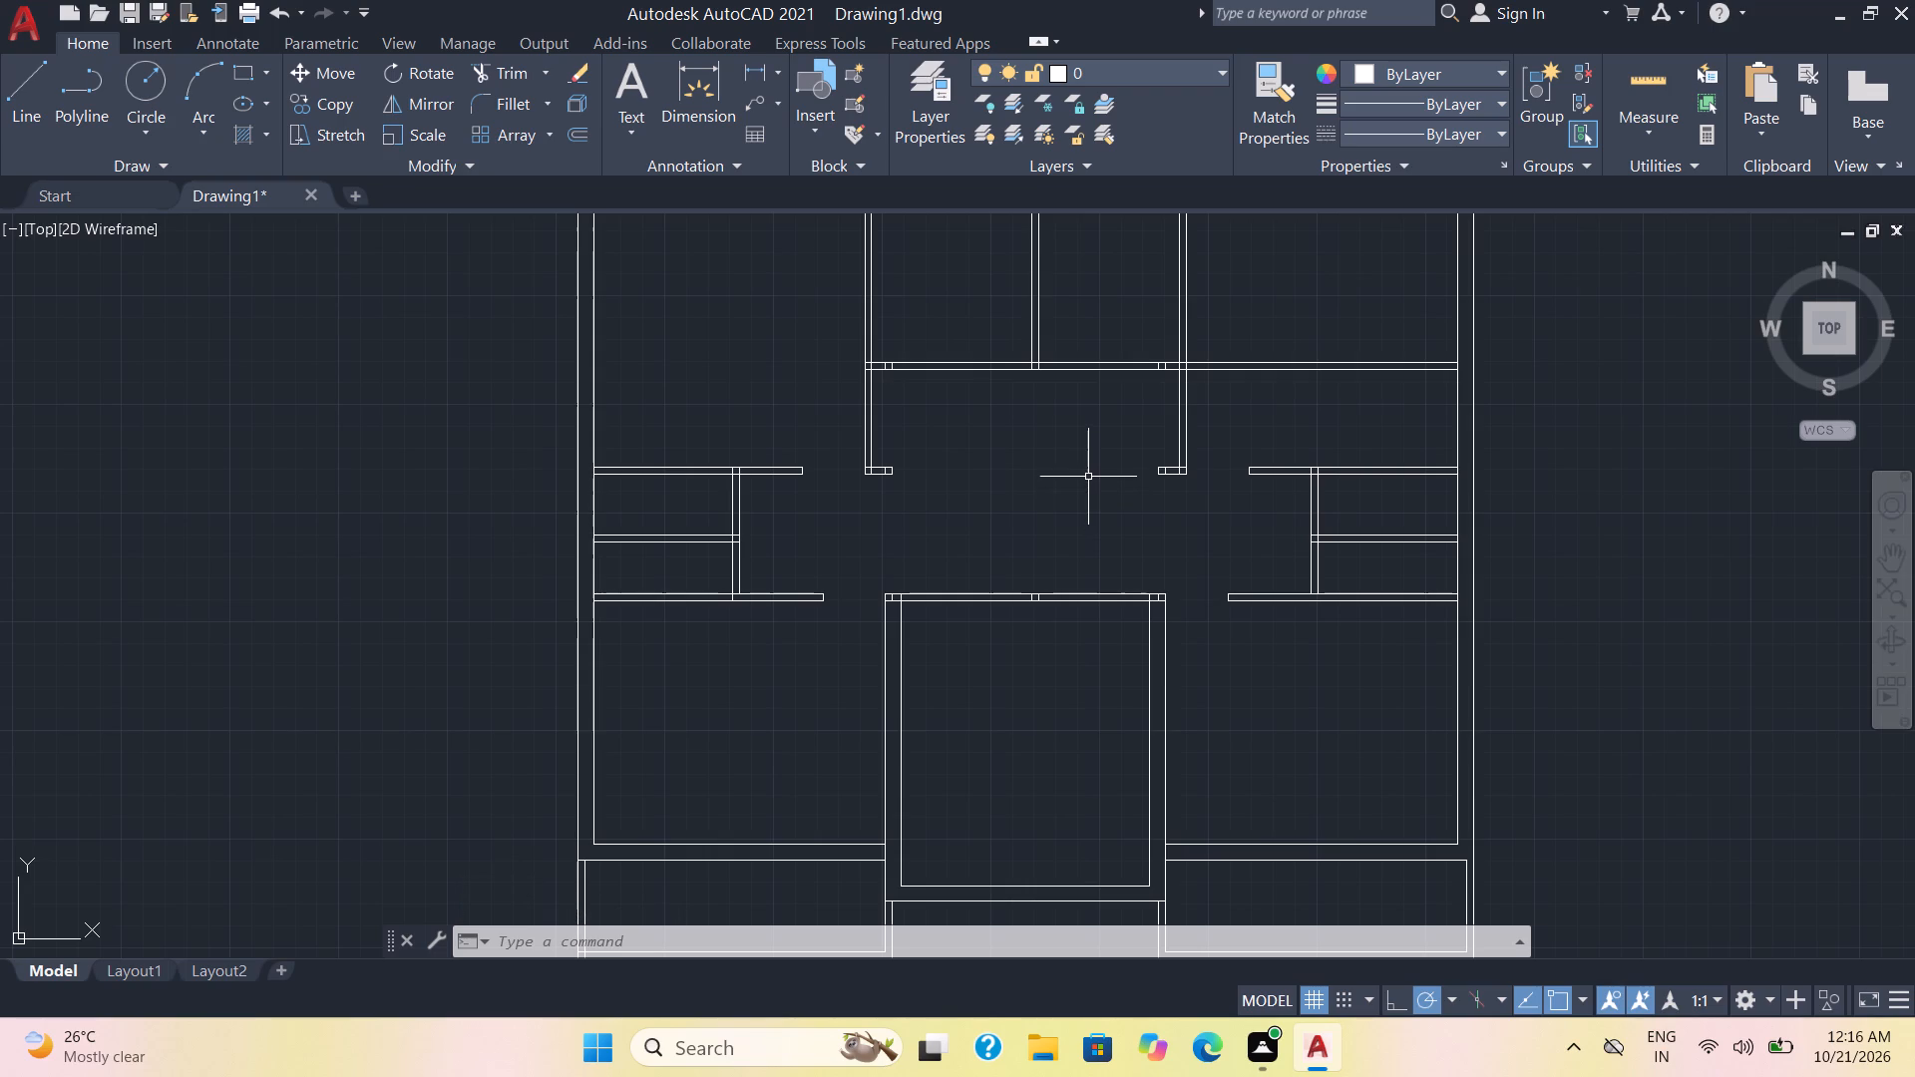
Trim away the short leftover stubs beside the lower ends of the two vertical partitions above the passage.
type("tr")
key("Return")
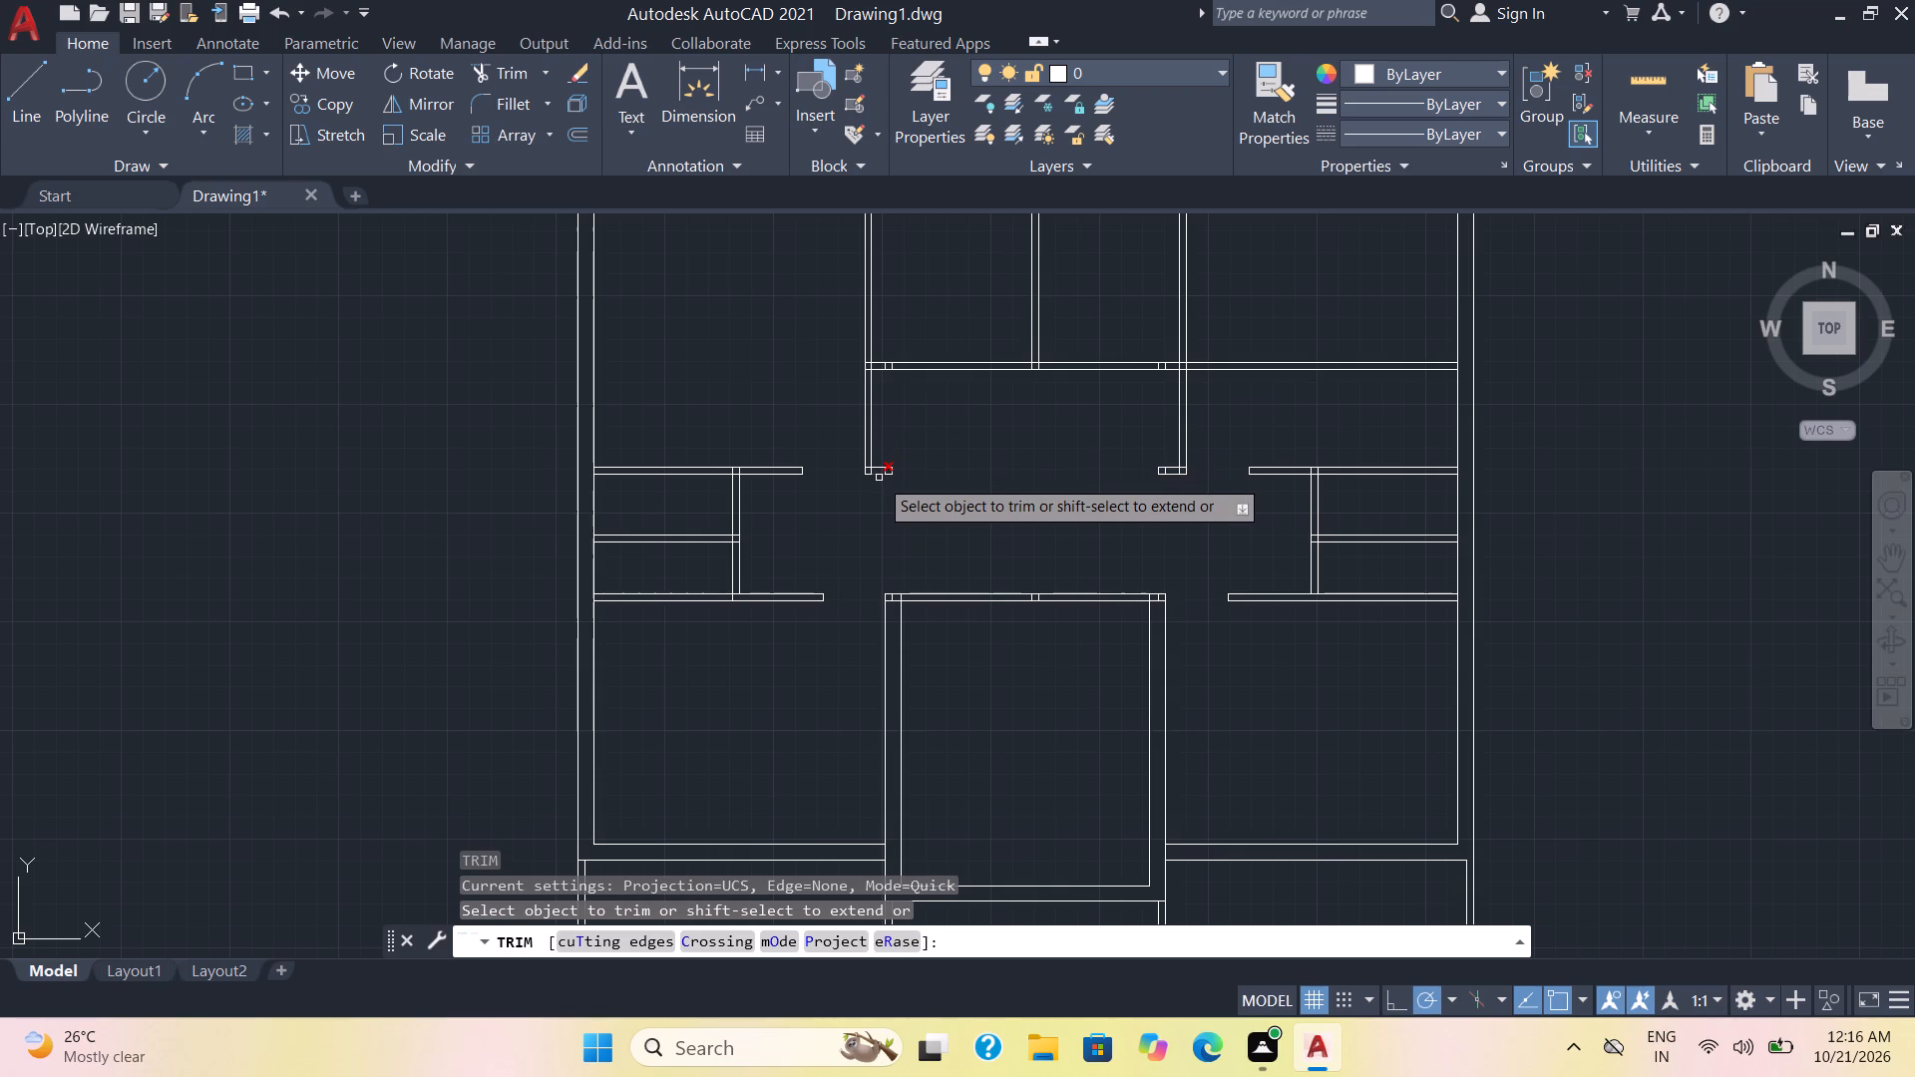
left_click(879, 478)
left_click(881, 470)
left_click(893, 470)
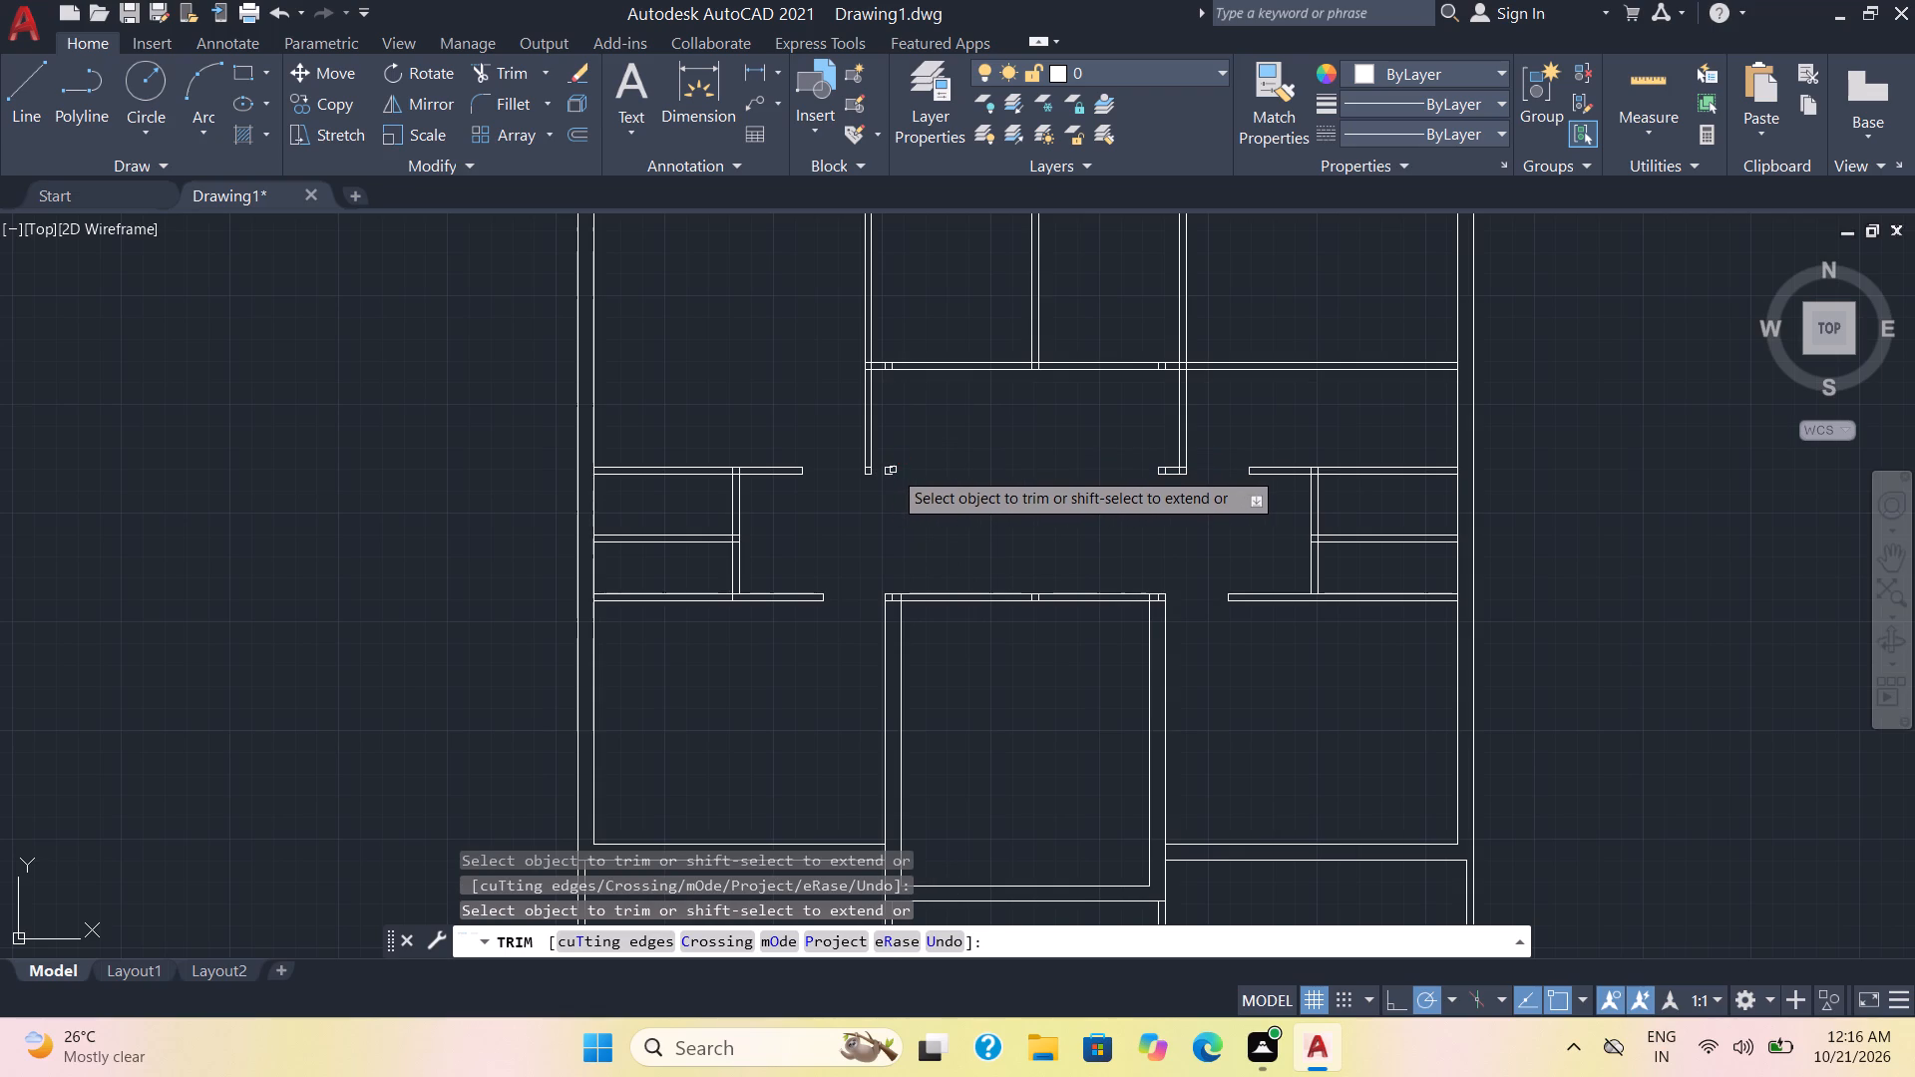
left_click(887, 471)
left_click(889, 468)
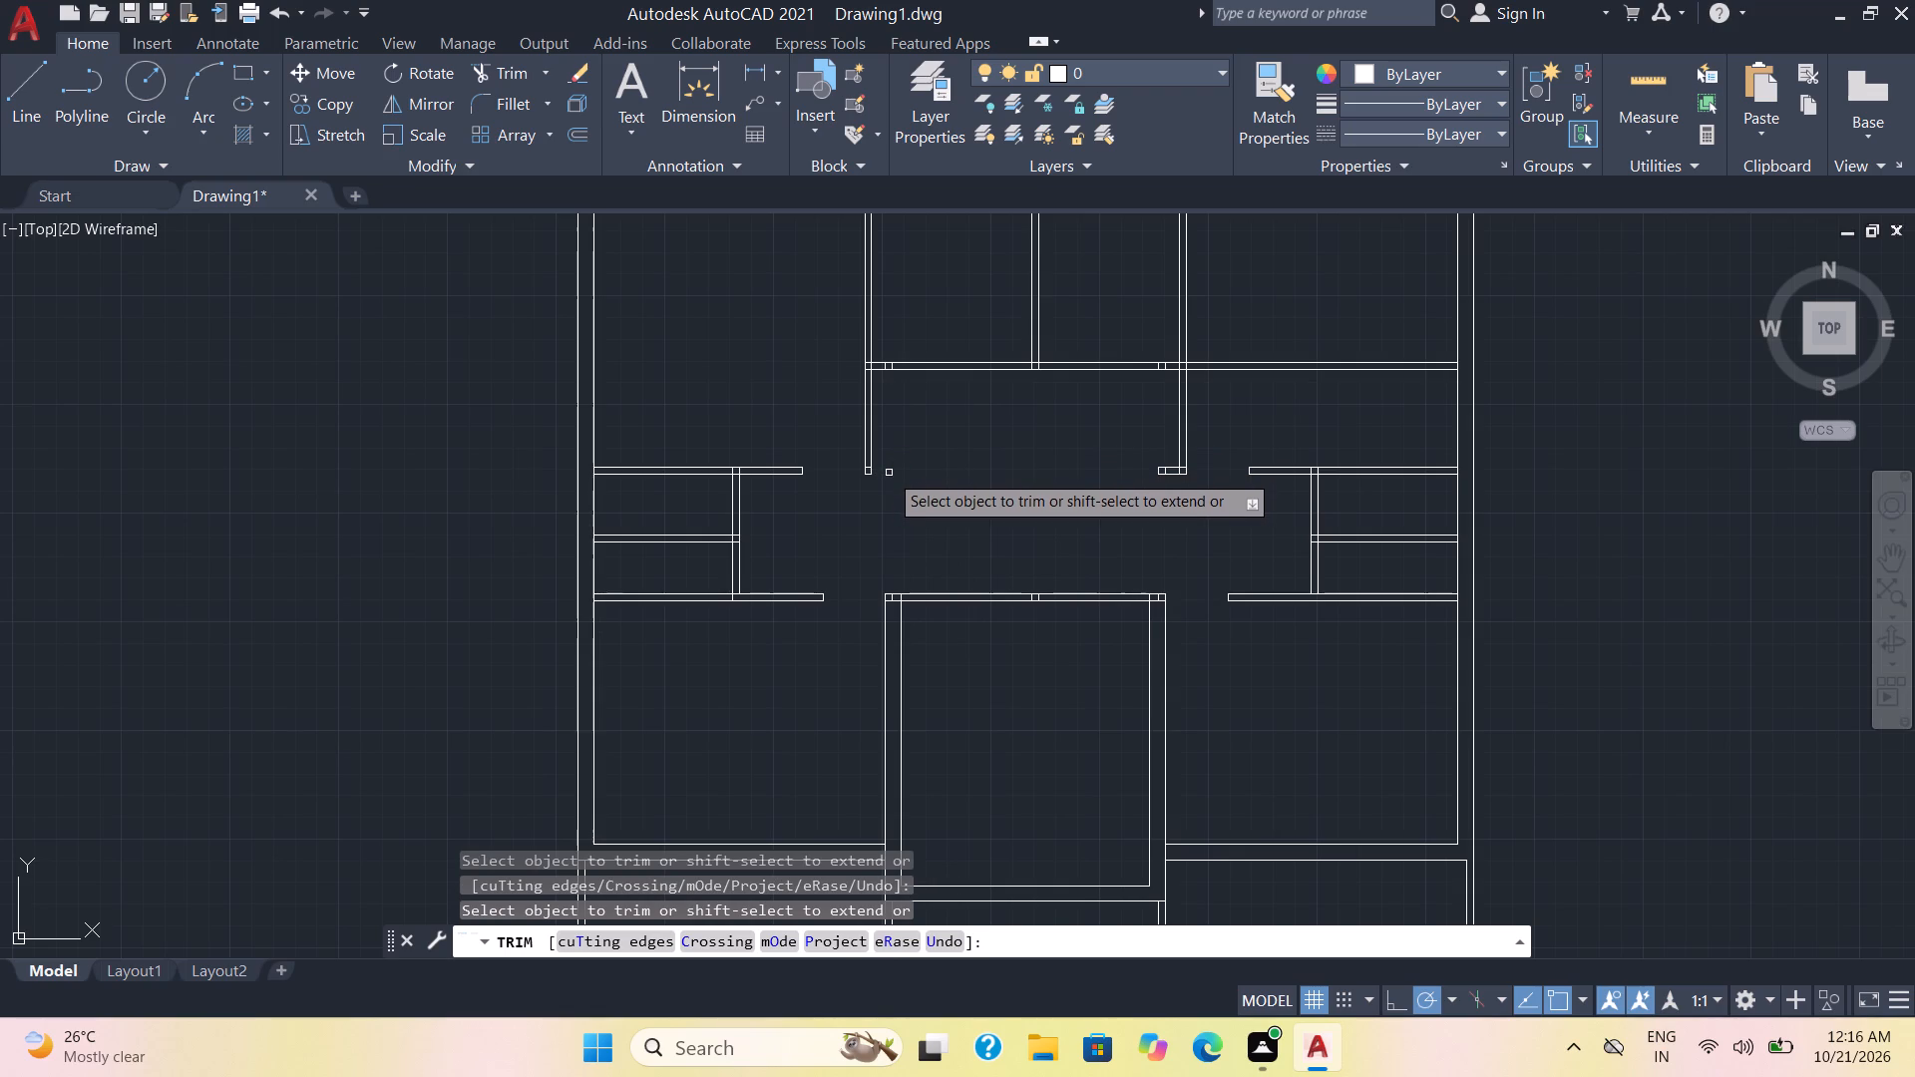
left_click(889, 473)
left_click_drag(1173, 482, 1157, 477)
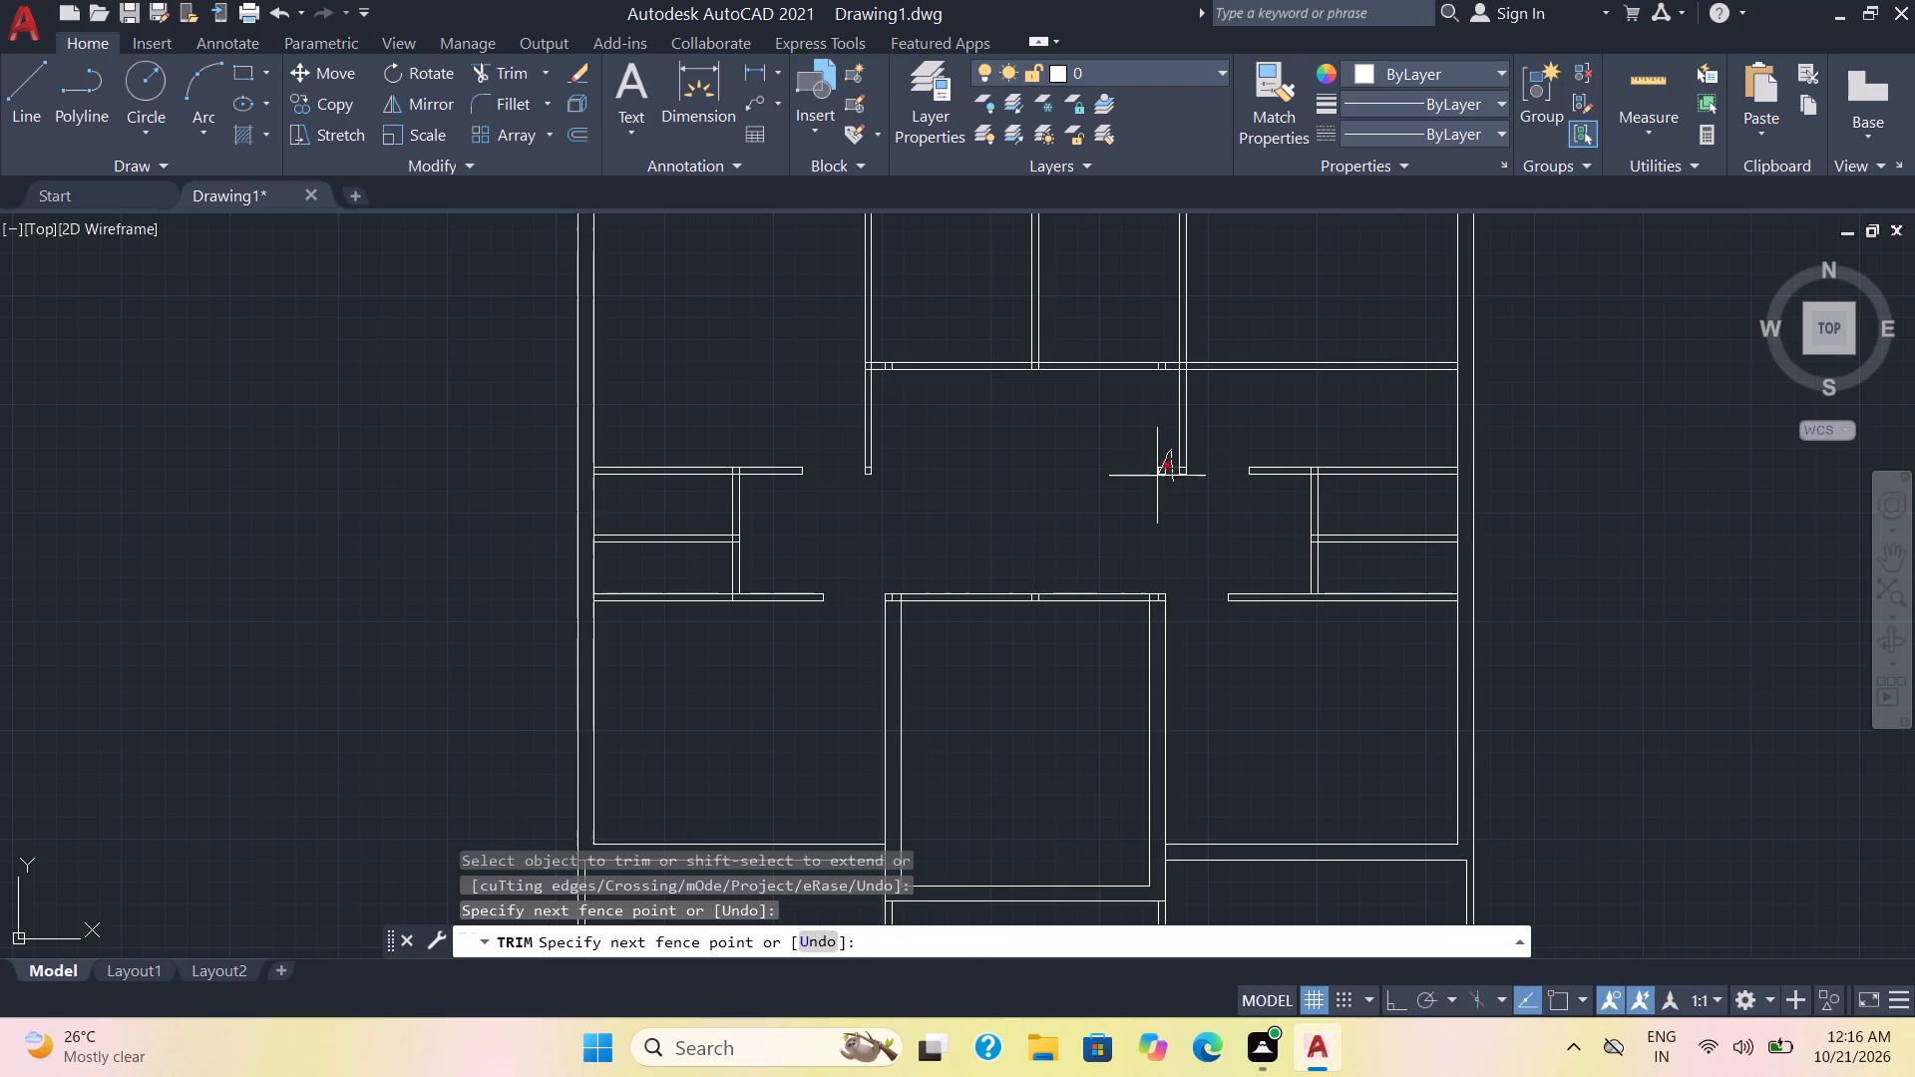
left_click_drag(1157, 477, 1163, 469)
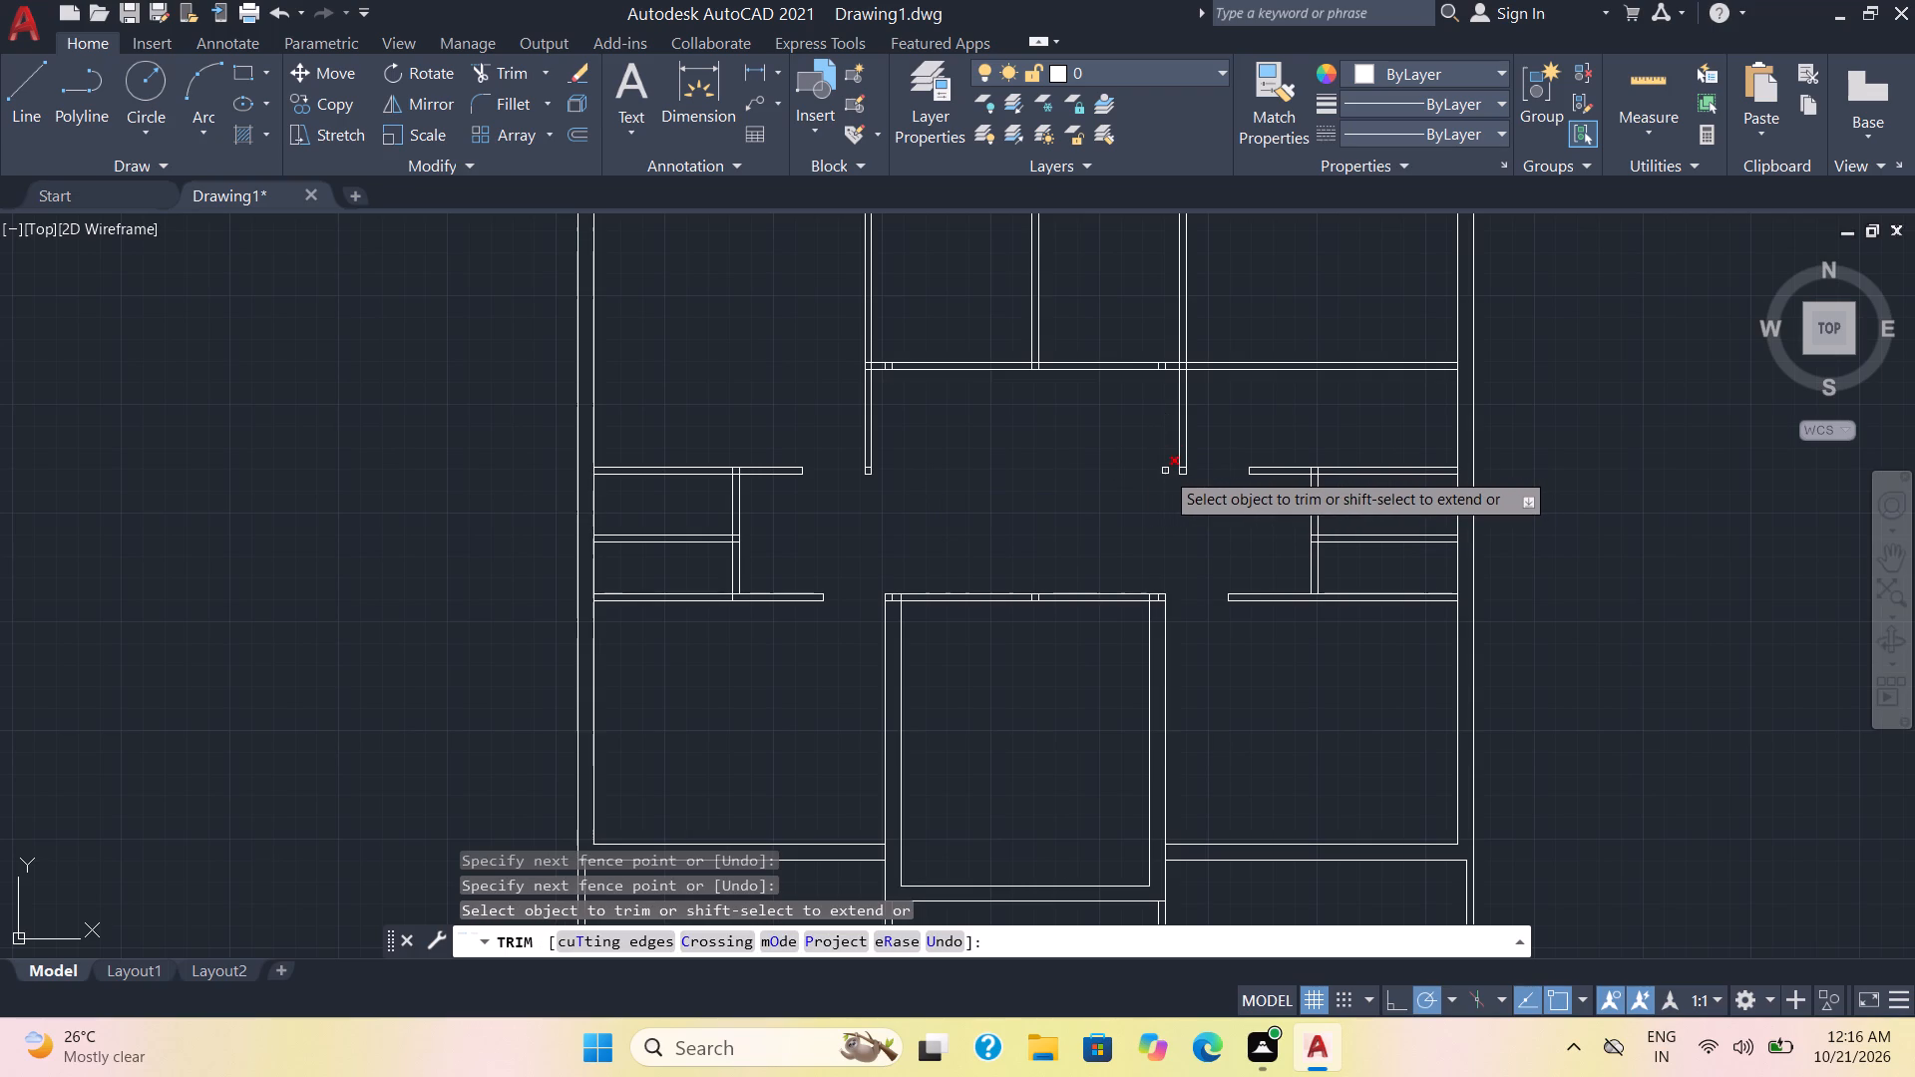
left_click(1165, 471)
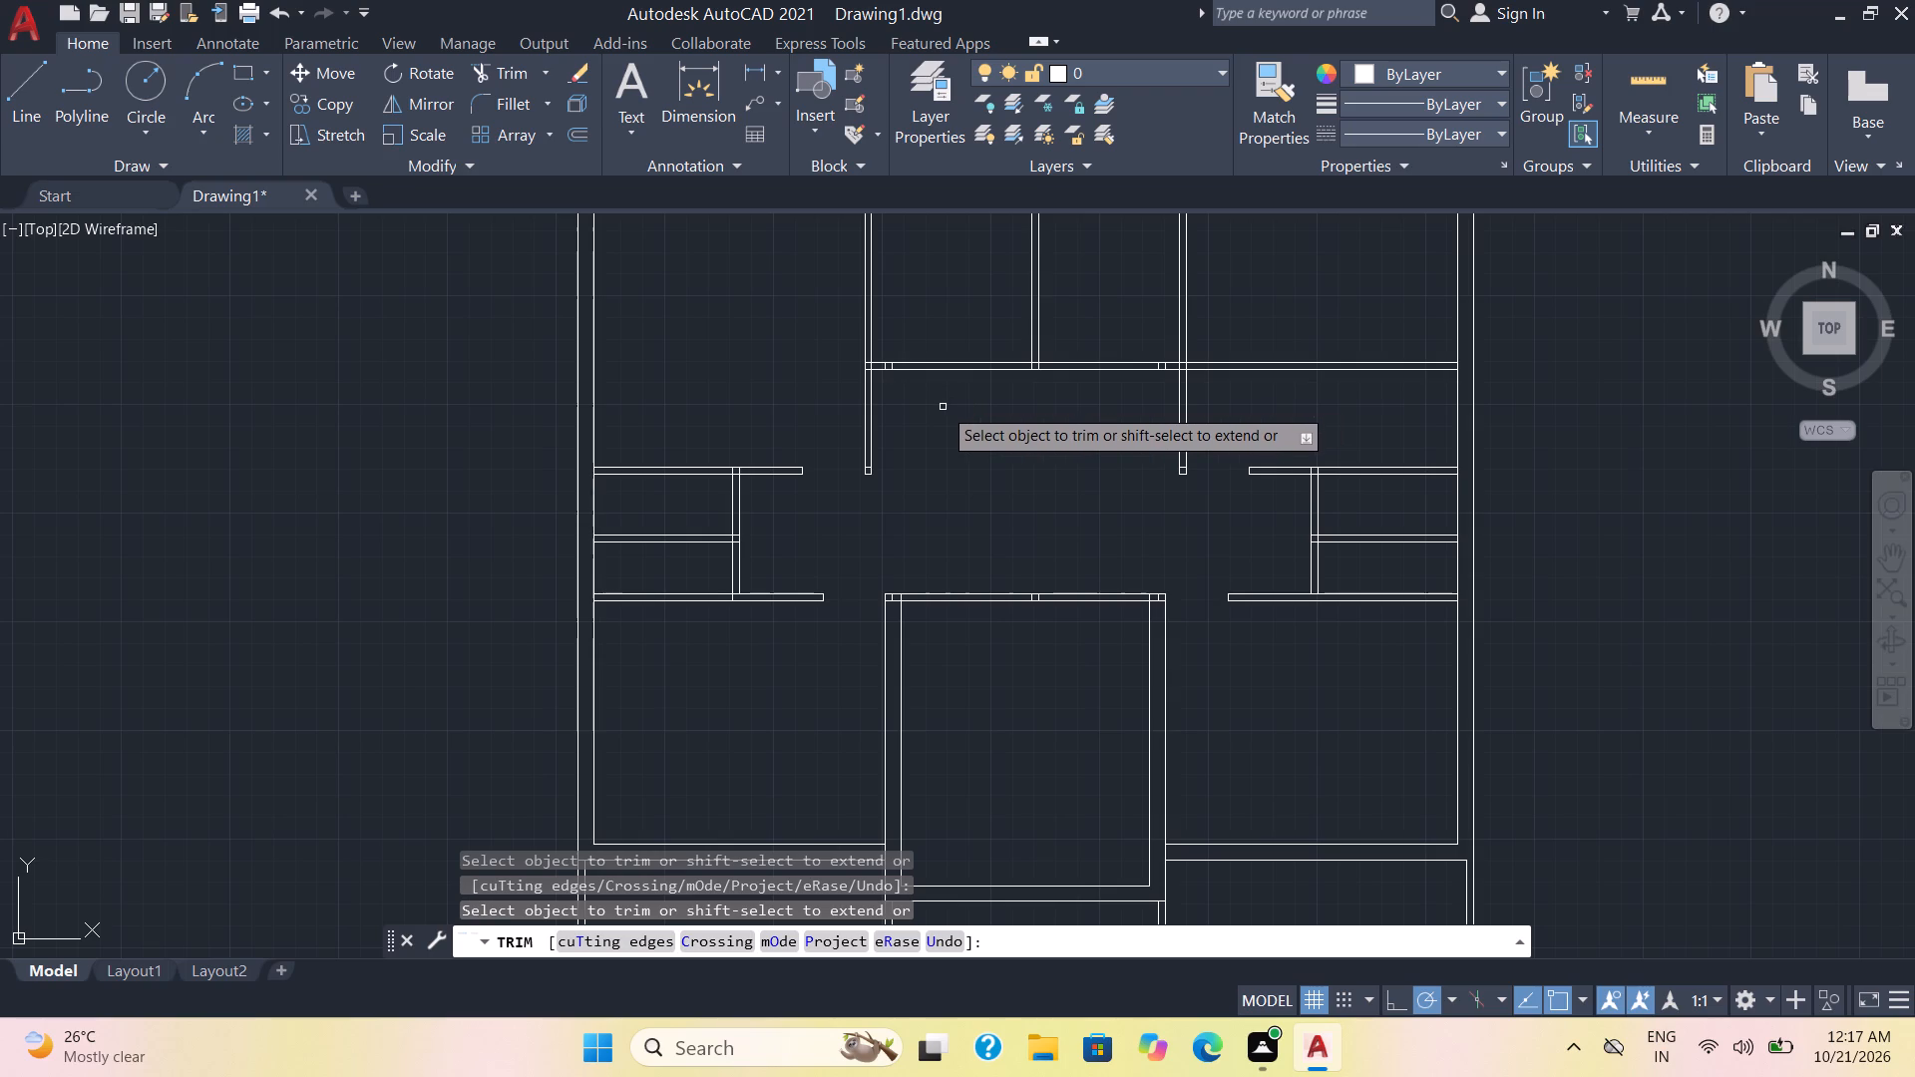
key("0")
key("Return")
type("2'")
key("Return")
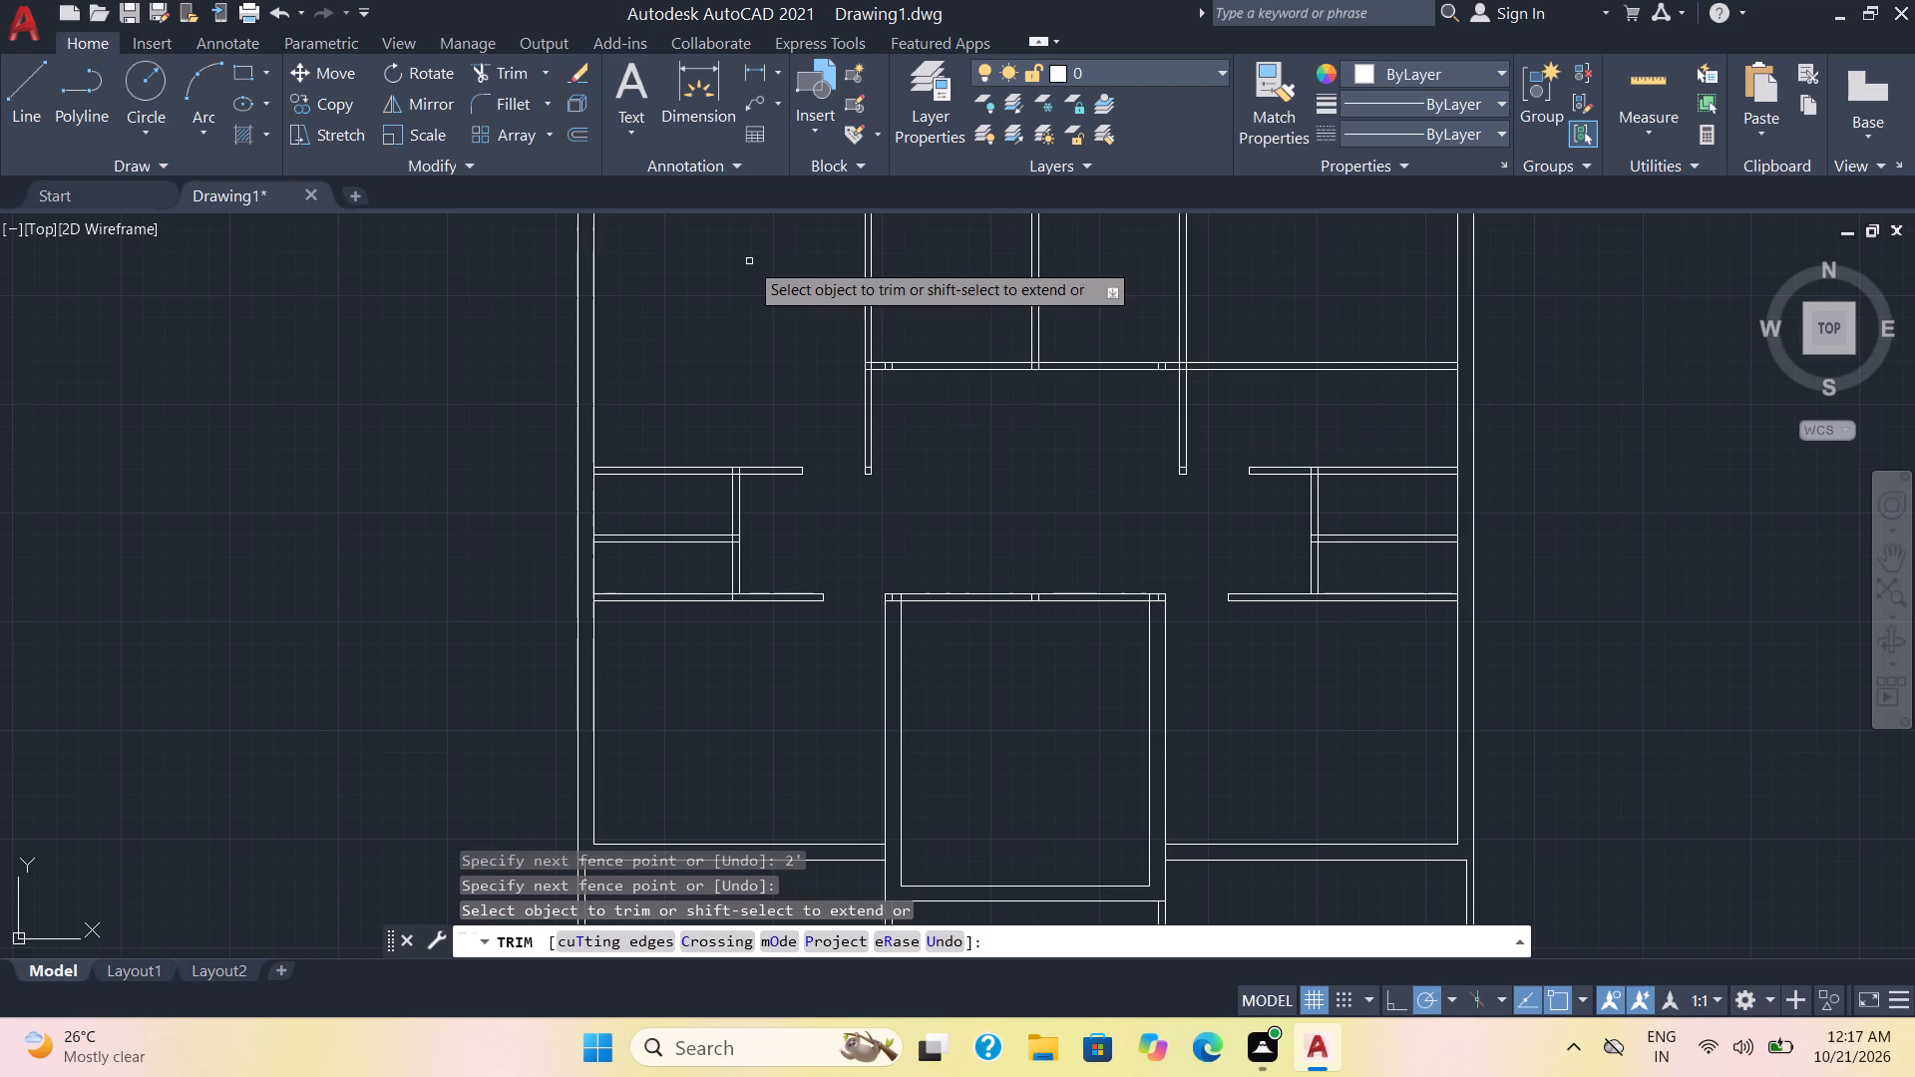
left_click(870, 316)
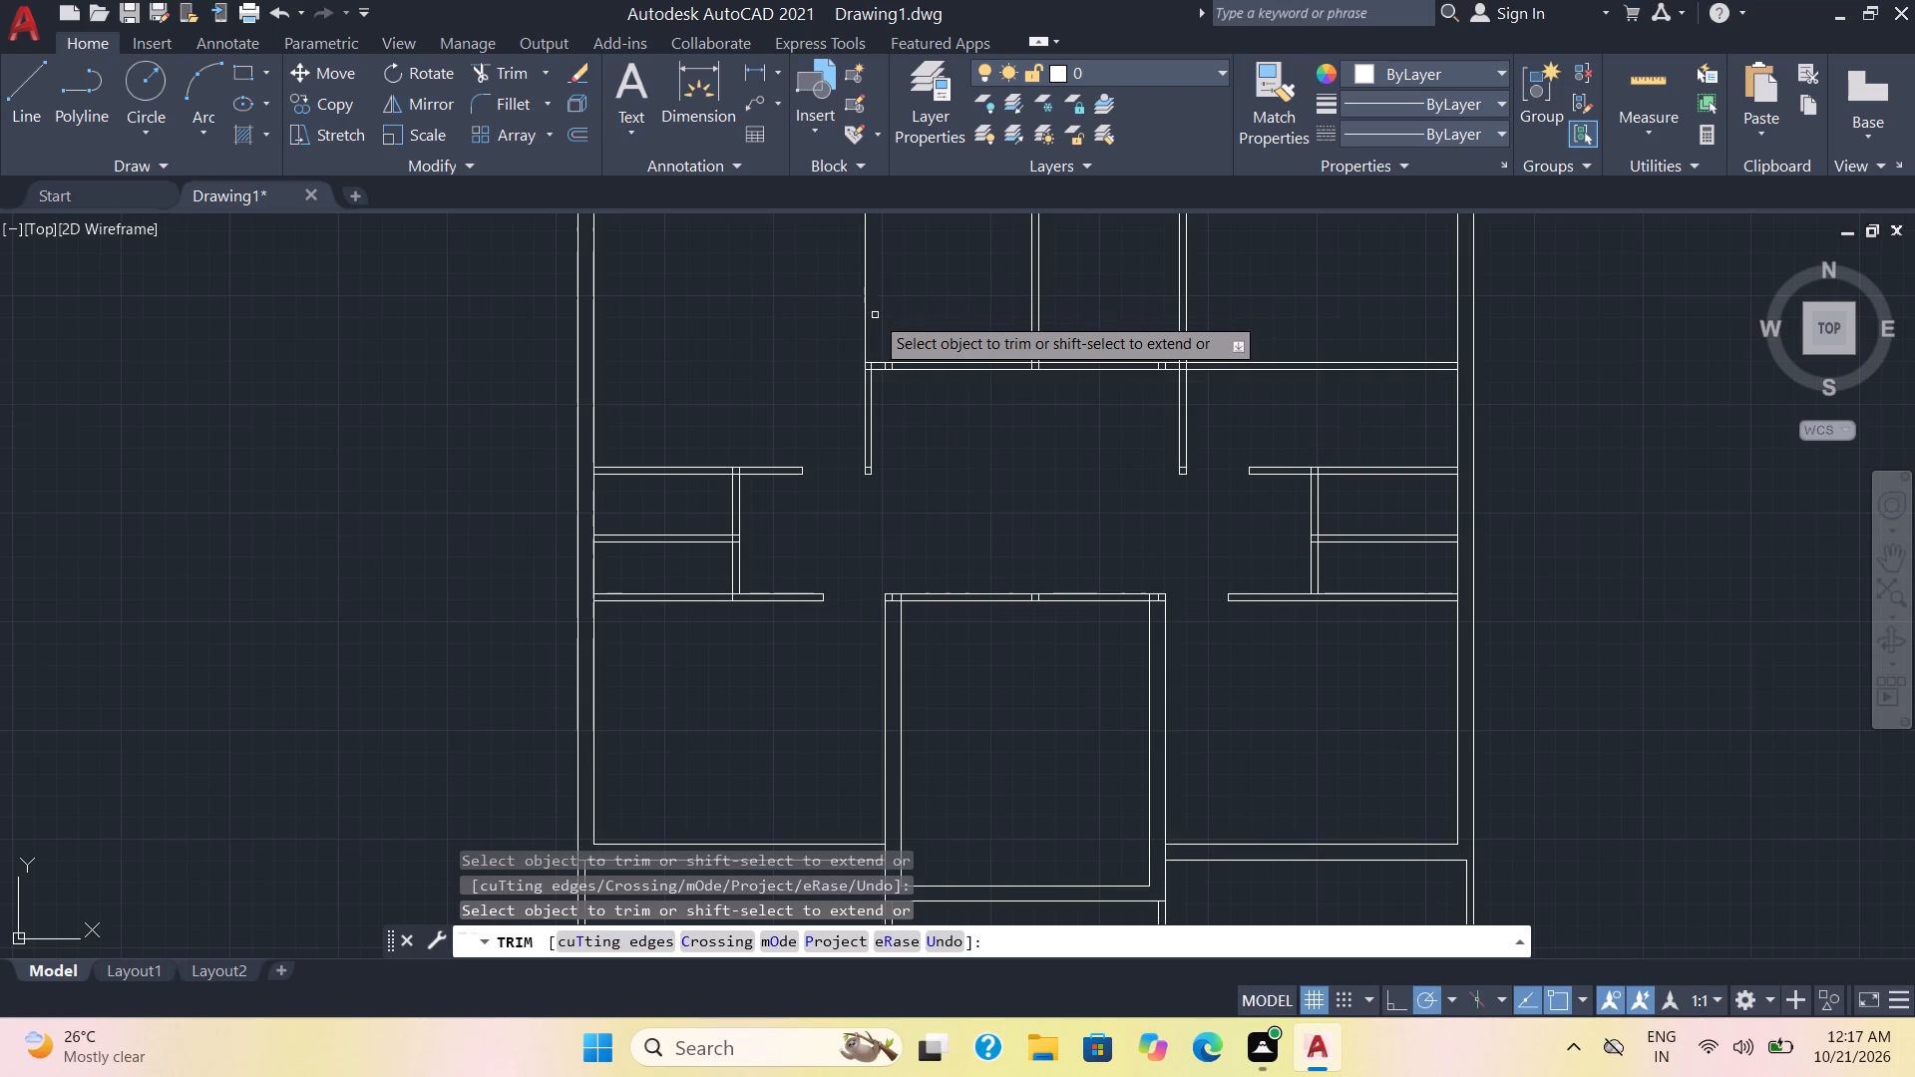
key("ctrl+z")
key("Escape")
Offset the inner faces of the left and right vertical partitions above the passage 2' inward, toward each other.
key("o")
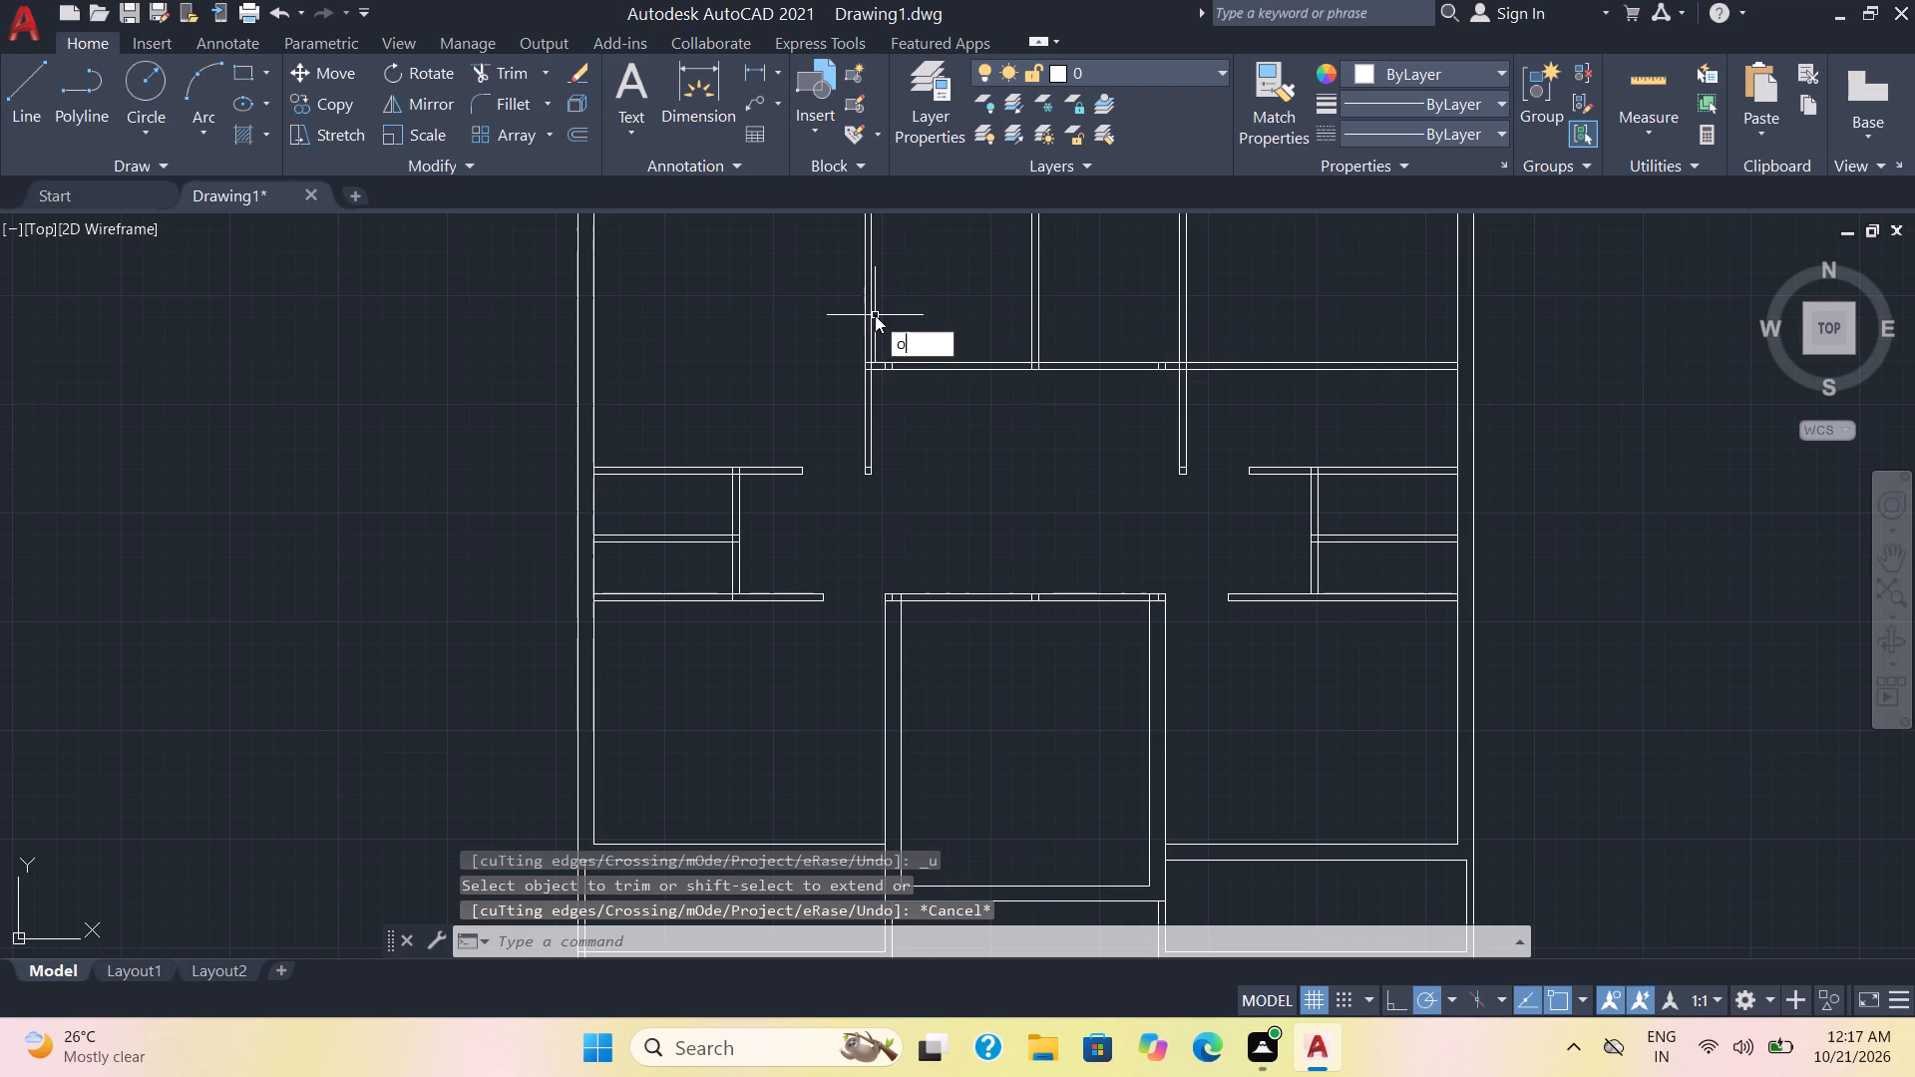
key("Return")
key("2")
key("apostrophe")
key("Return")
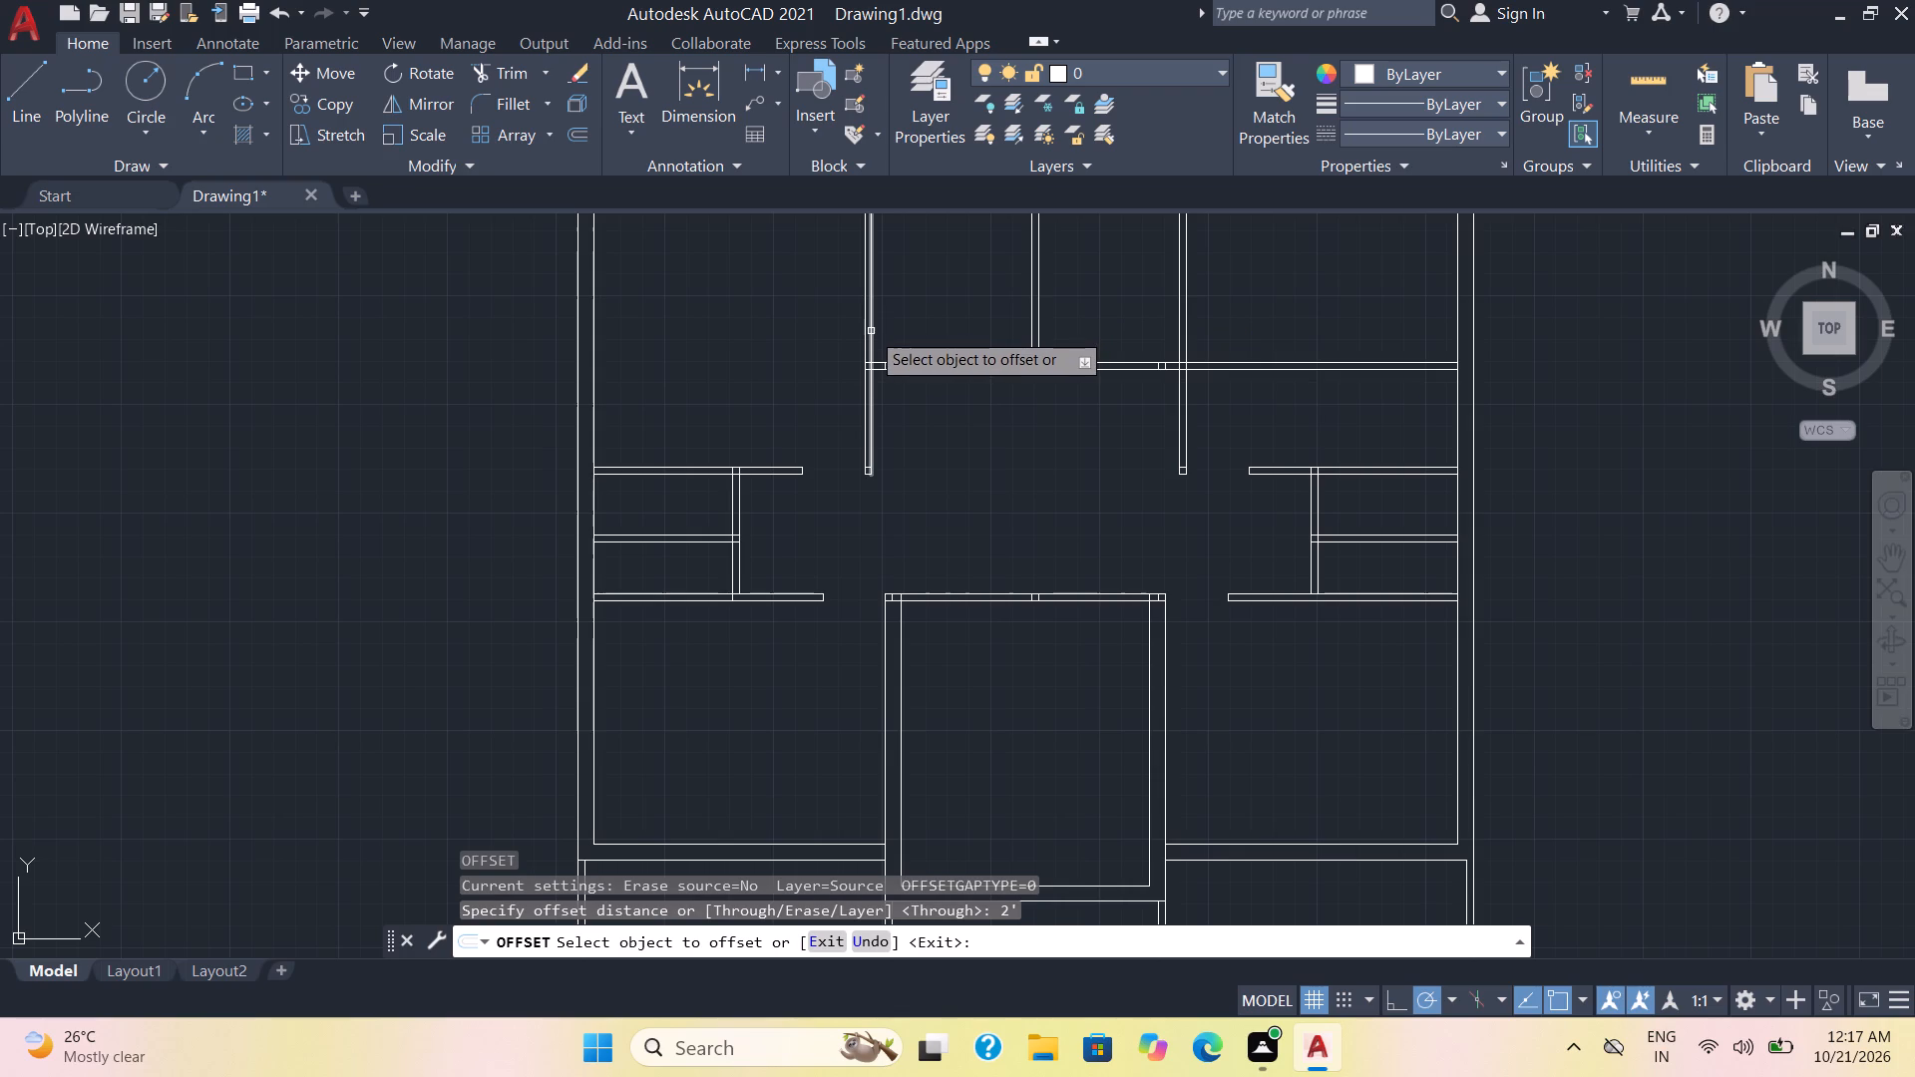
left_click(870, 331)
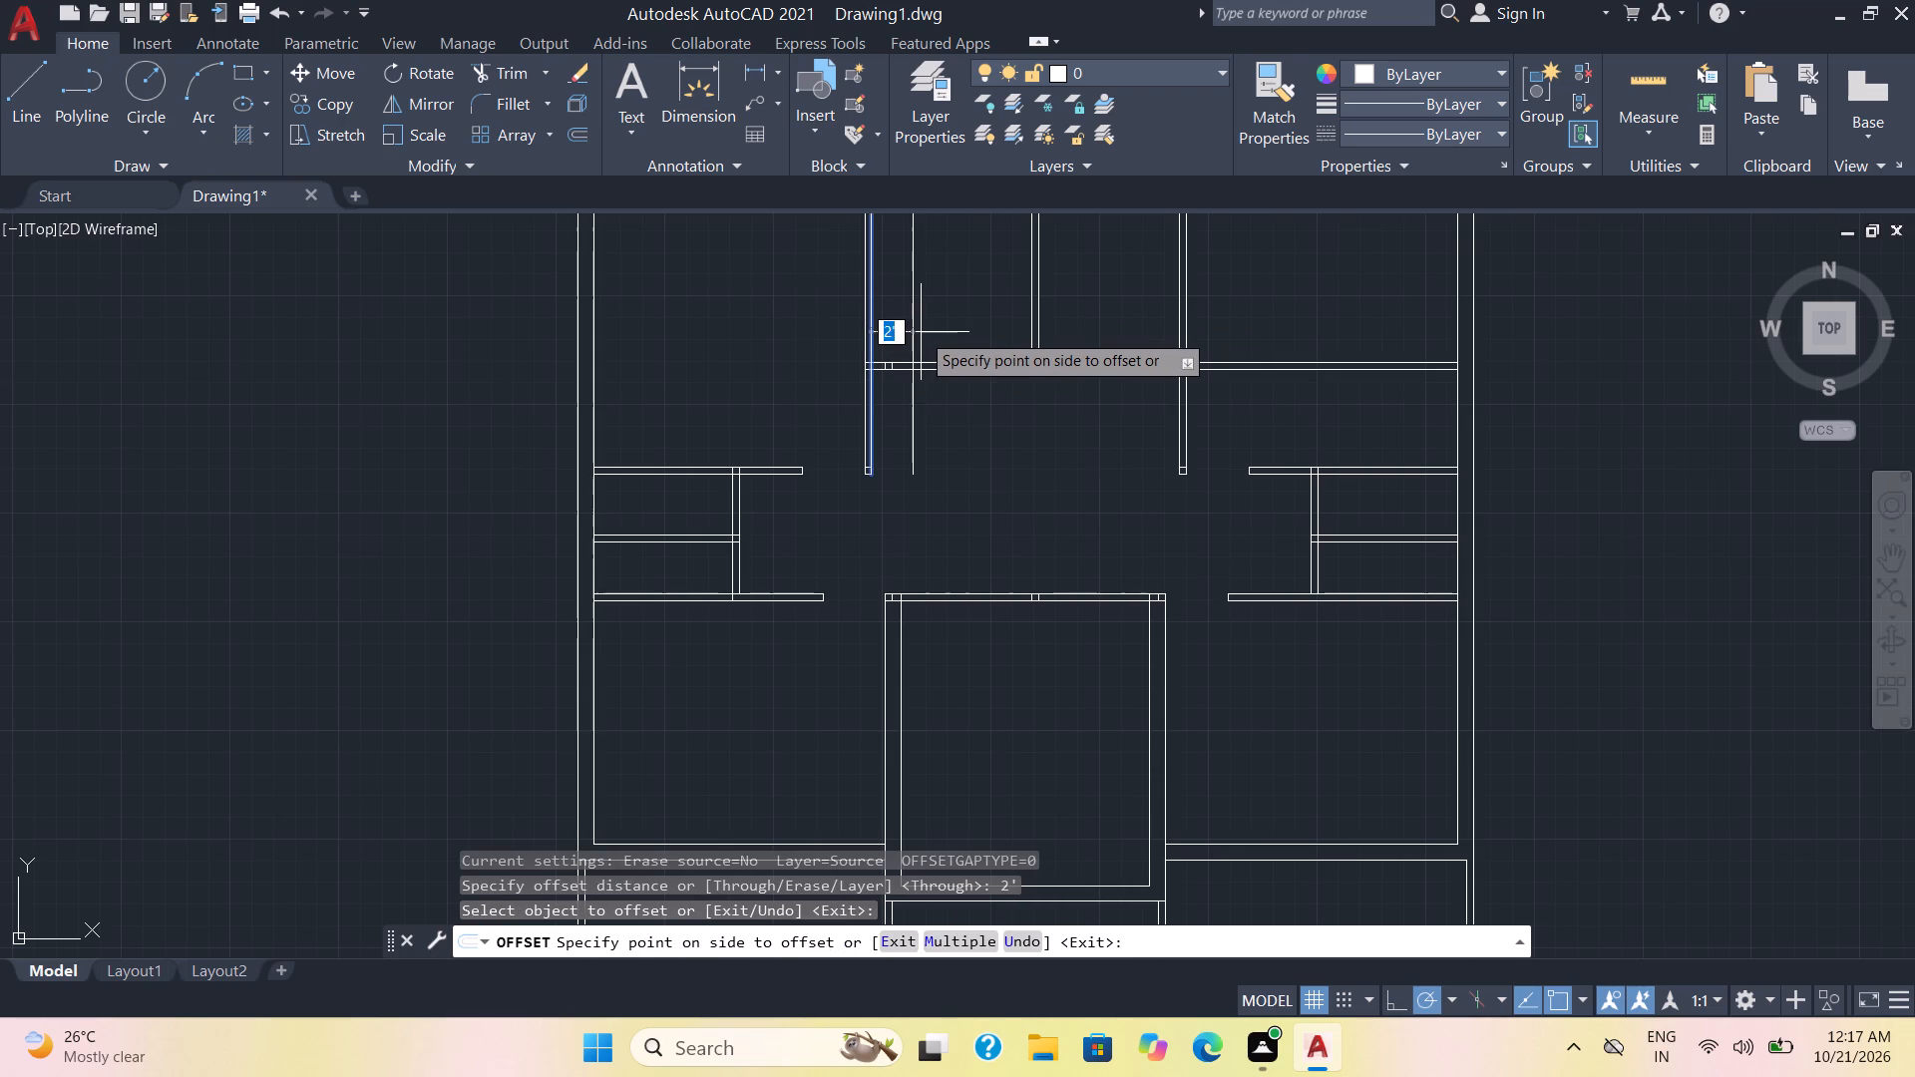
left_click(922, 332)
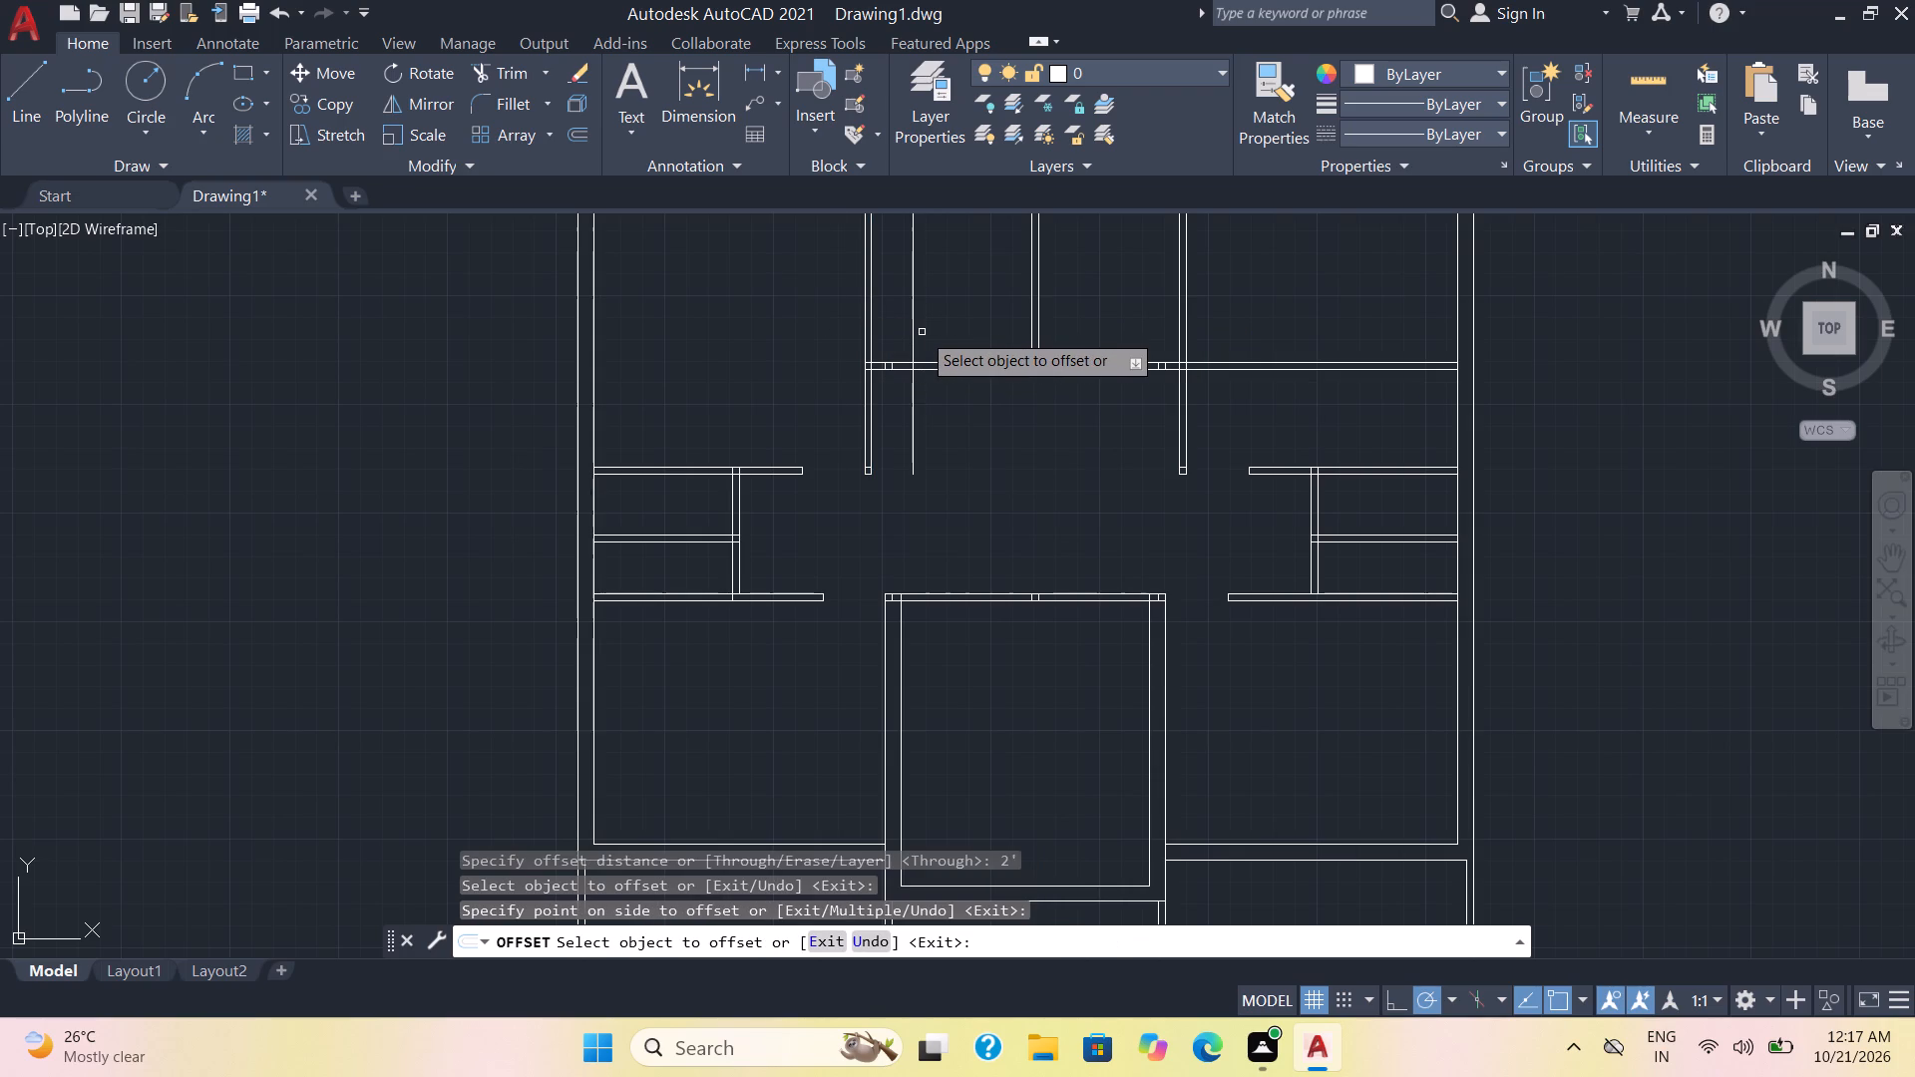
left_click(1177, 346)
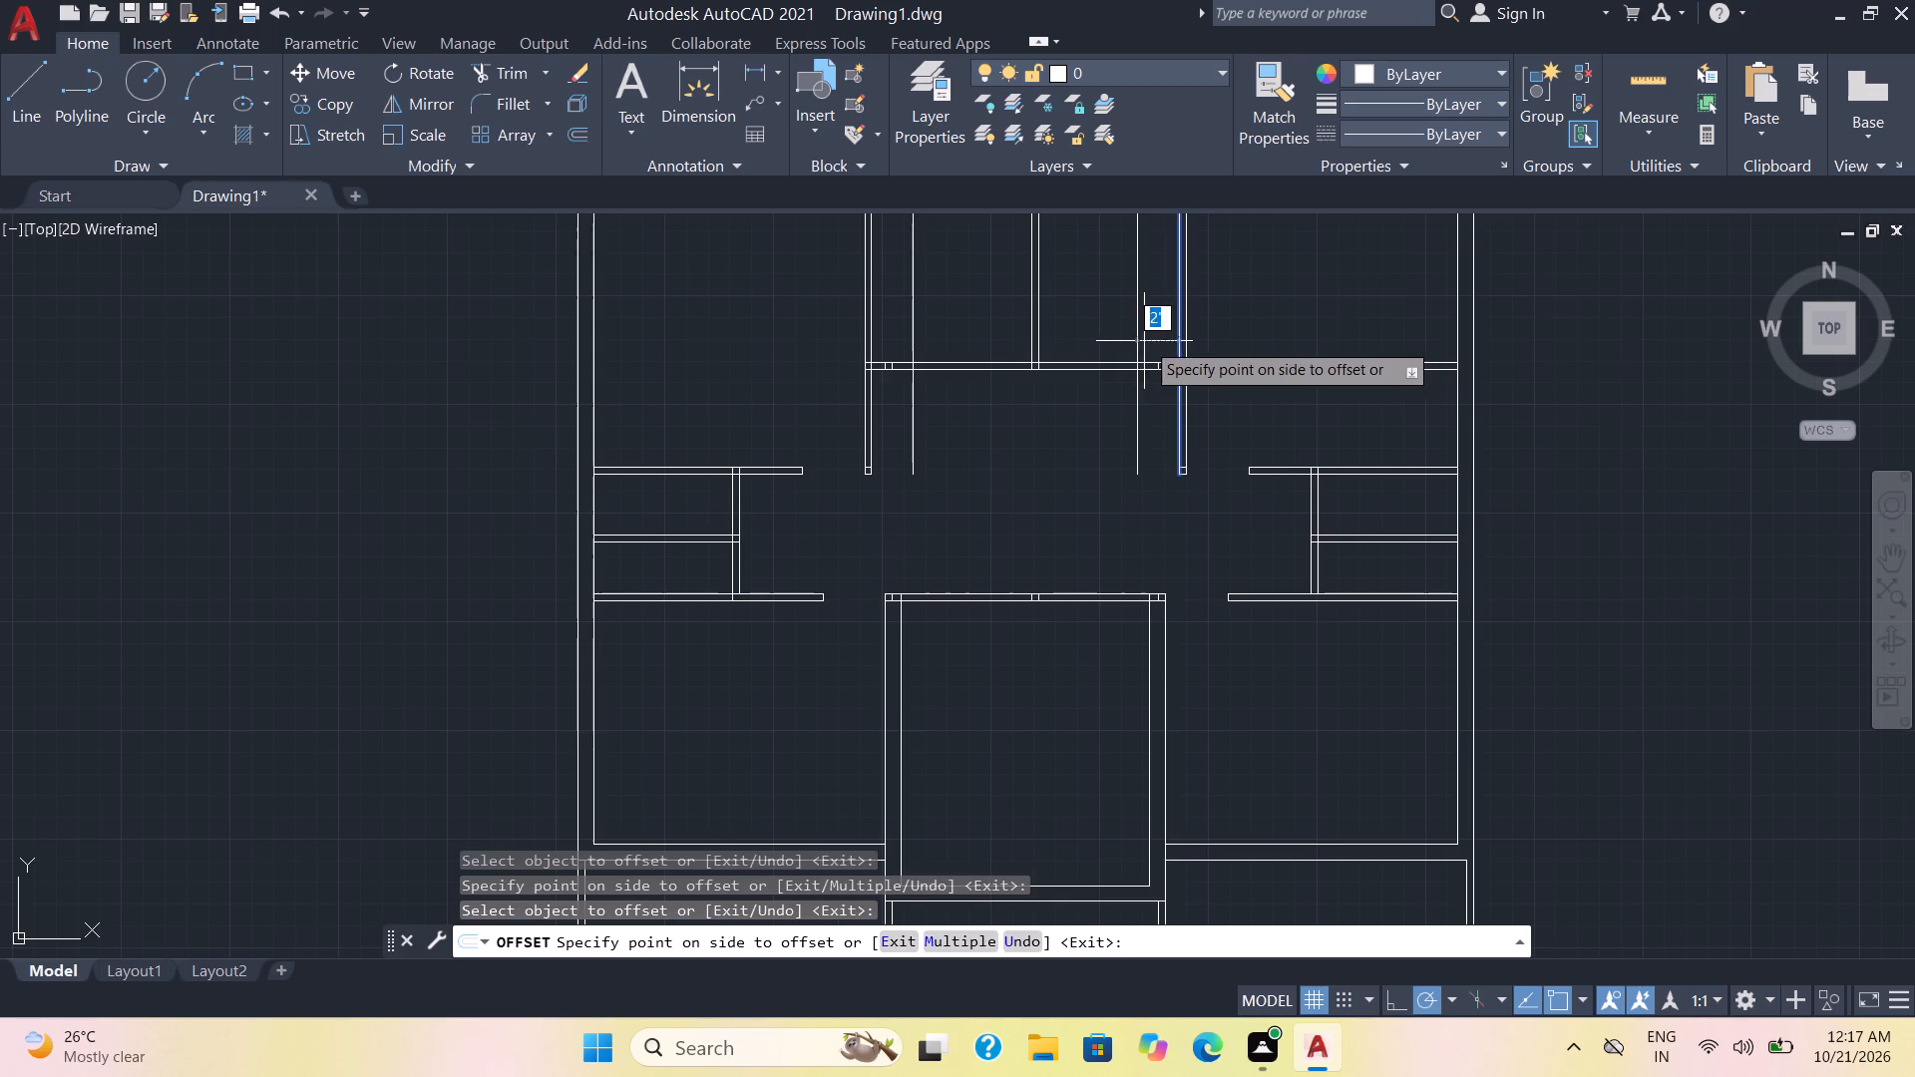
left_click(1112, 341)
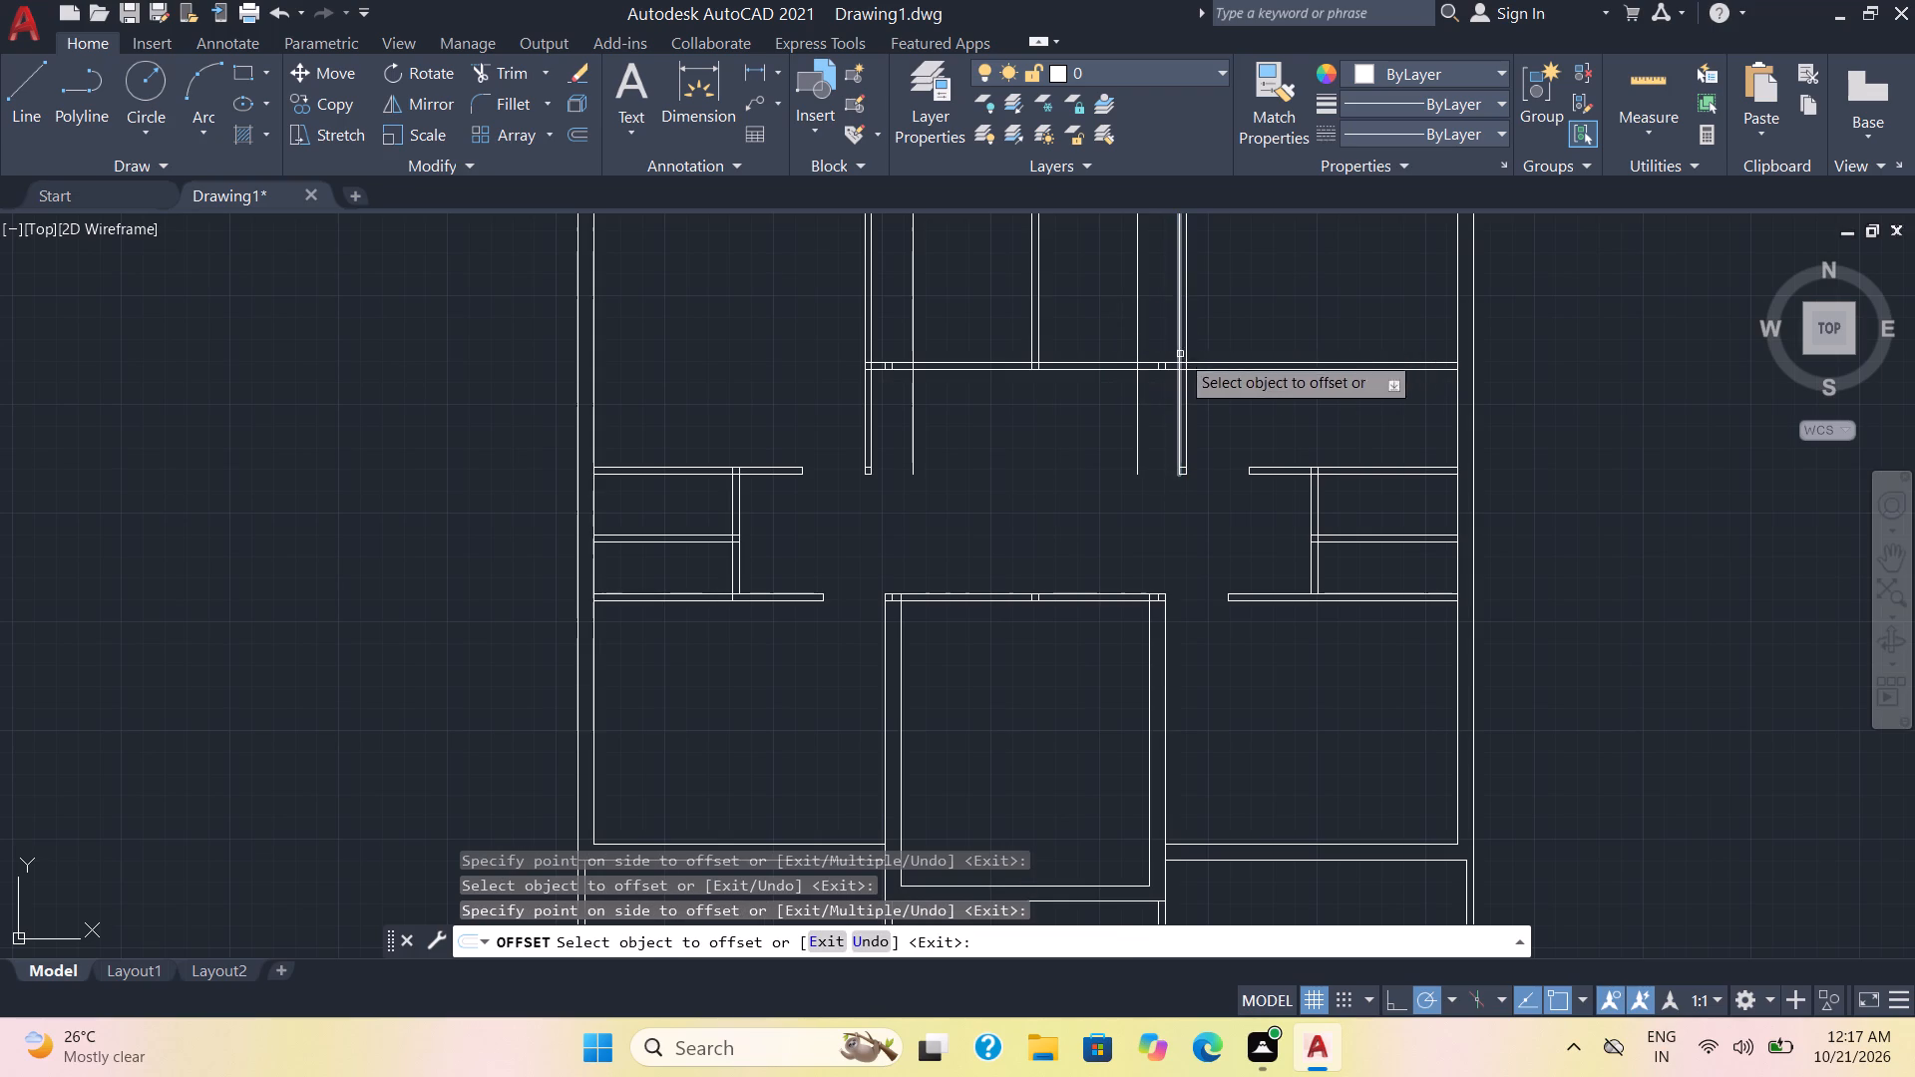
Offset the outer-wall-side faces of the right and left passage-end partitions 2' toward the building's outer side walls.
left_click(1321, 506)
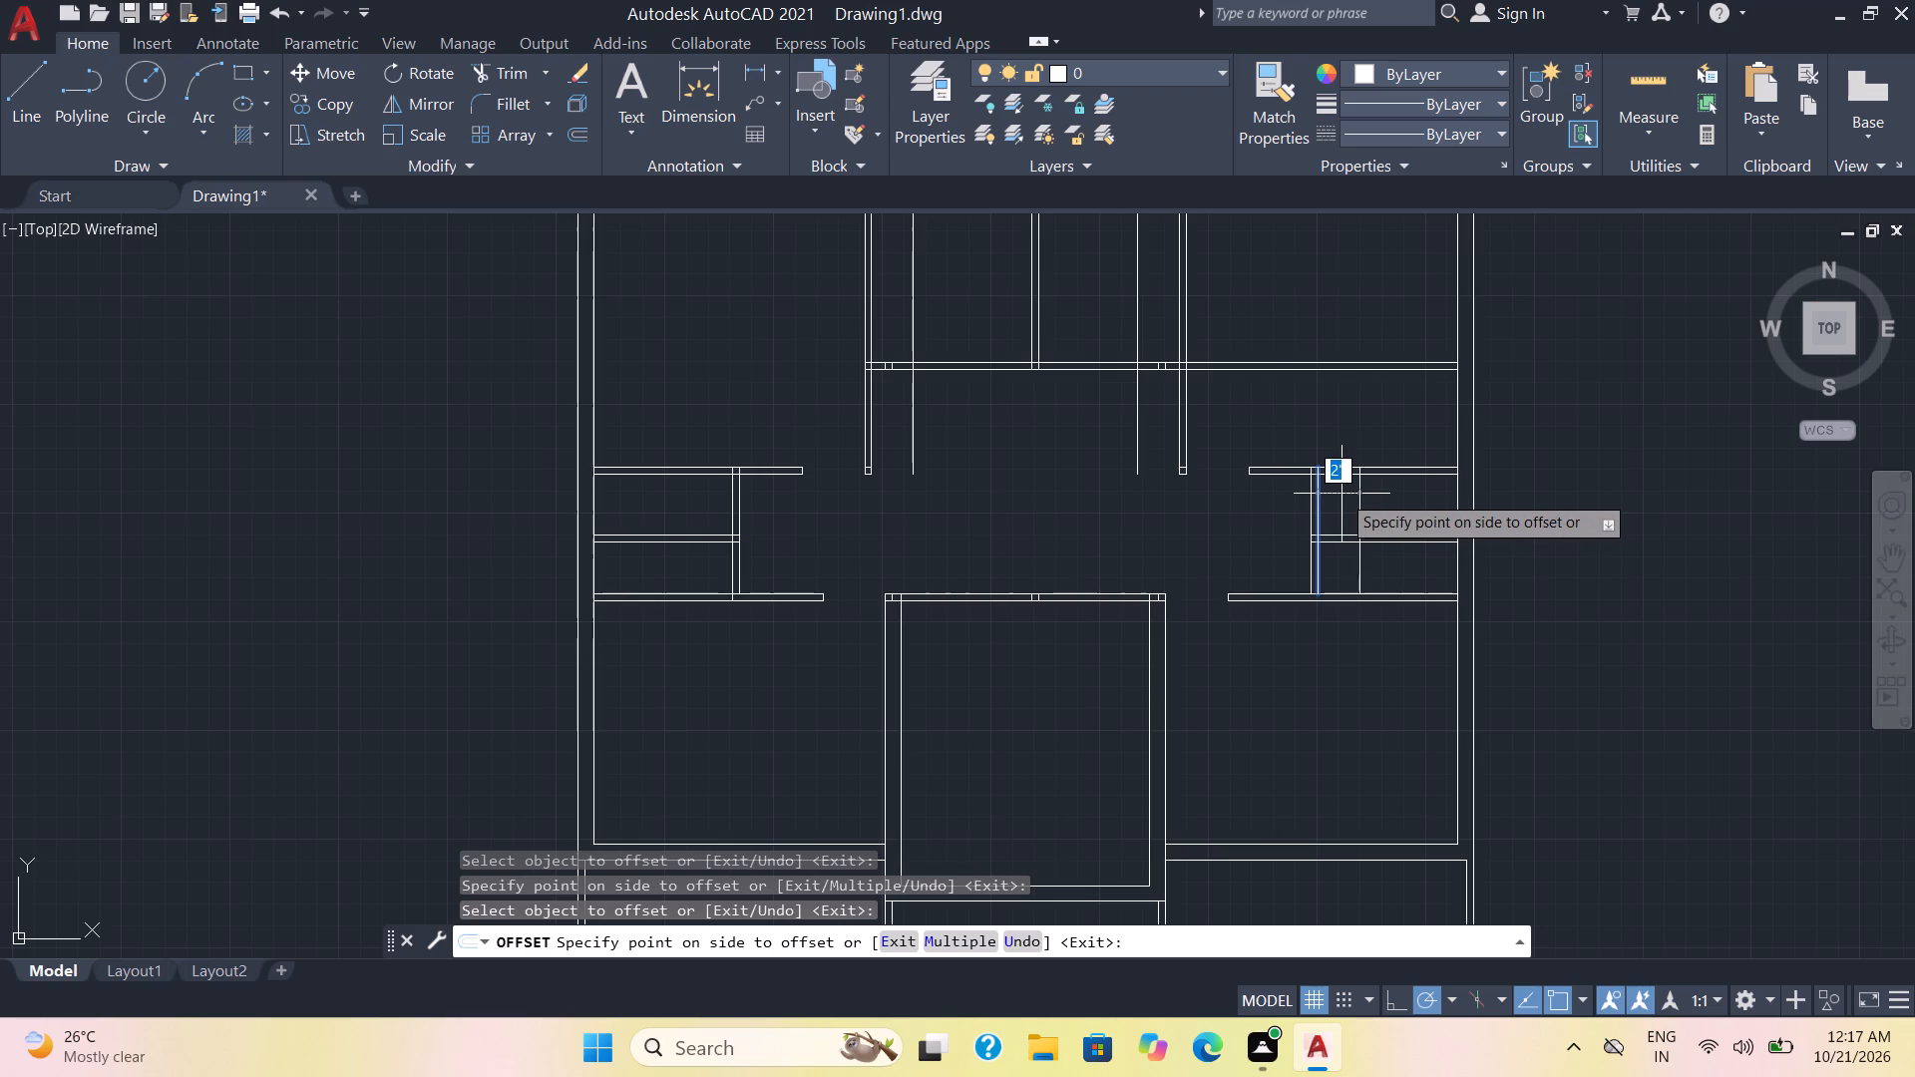
left_click(1341, 494)
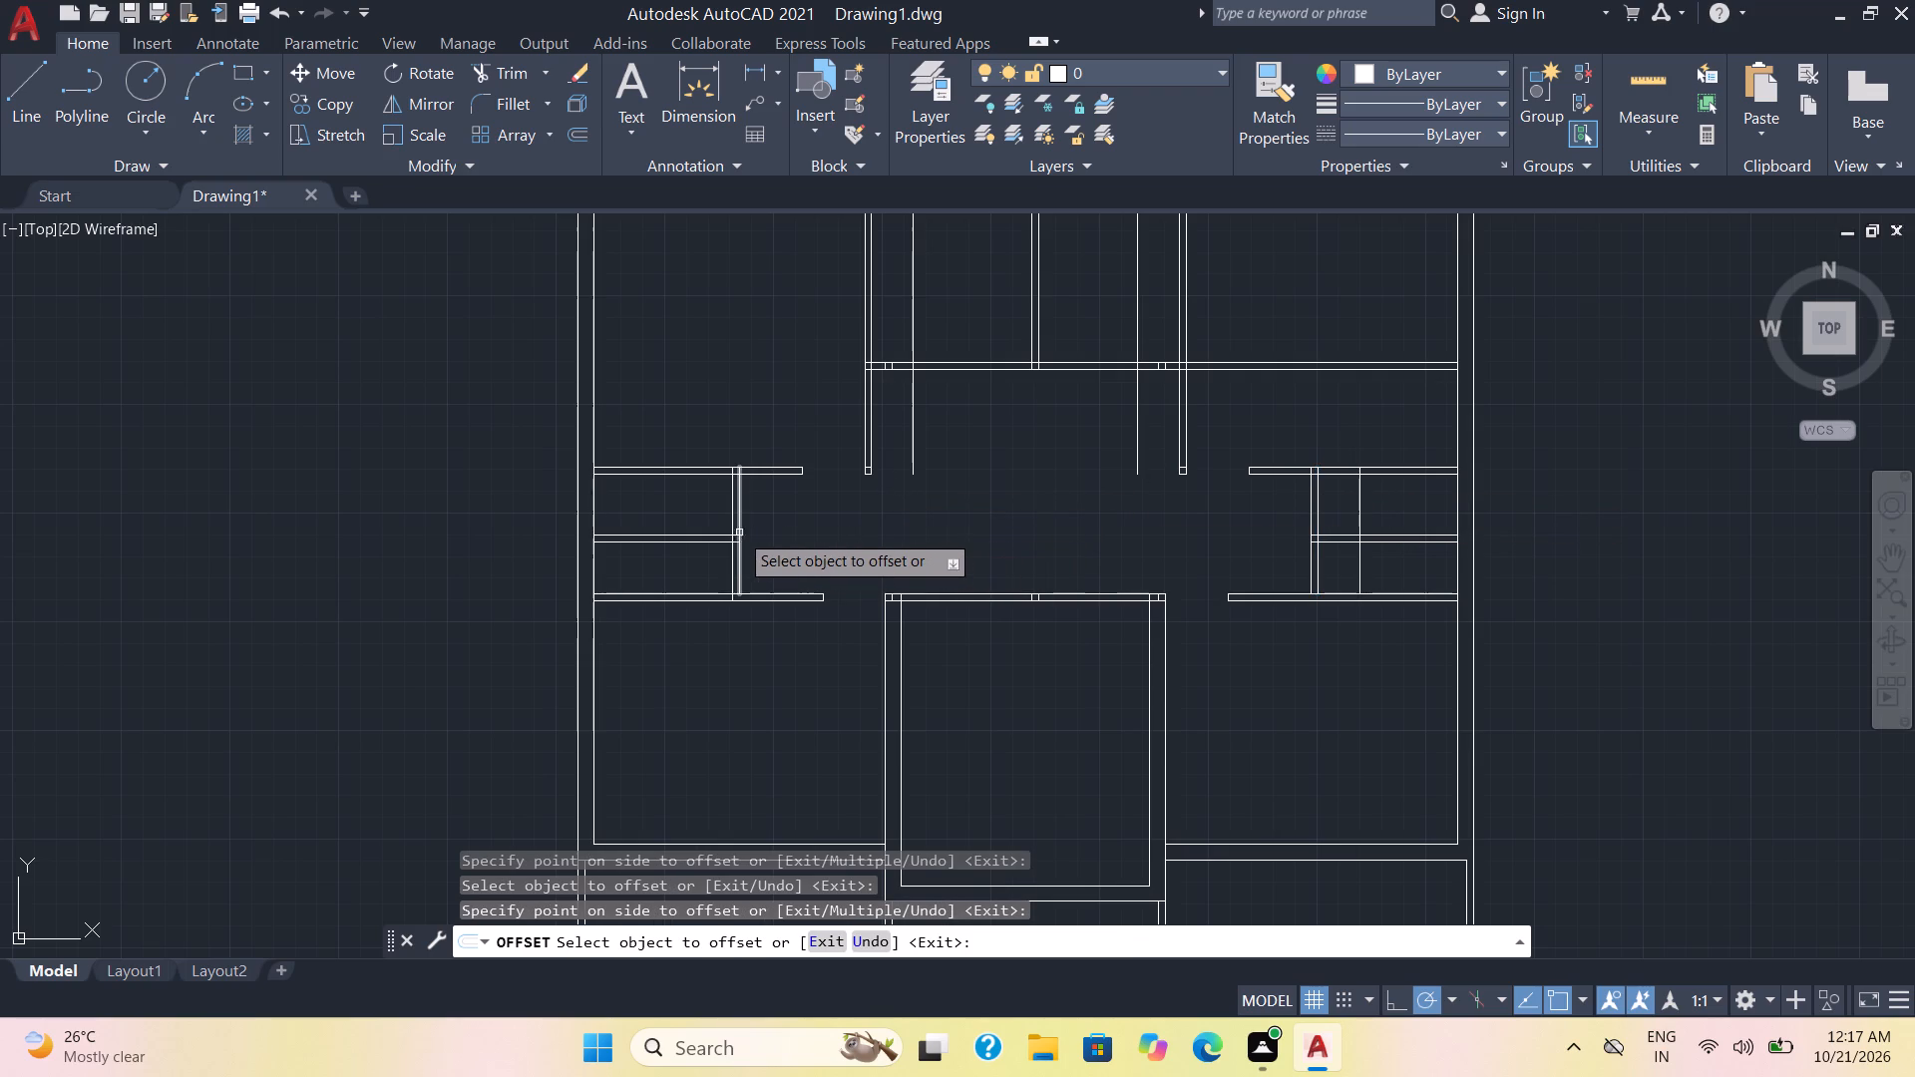
left_click(734, 517)
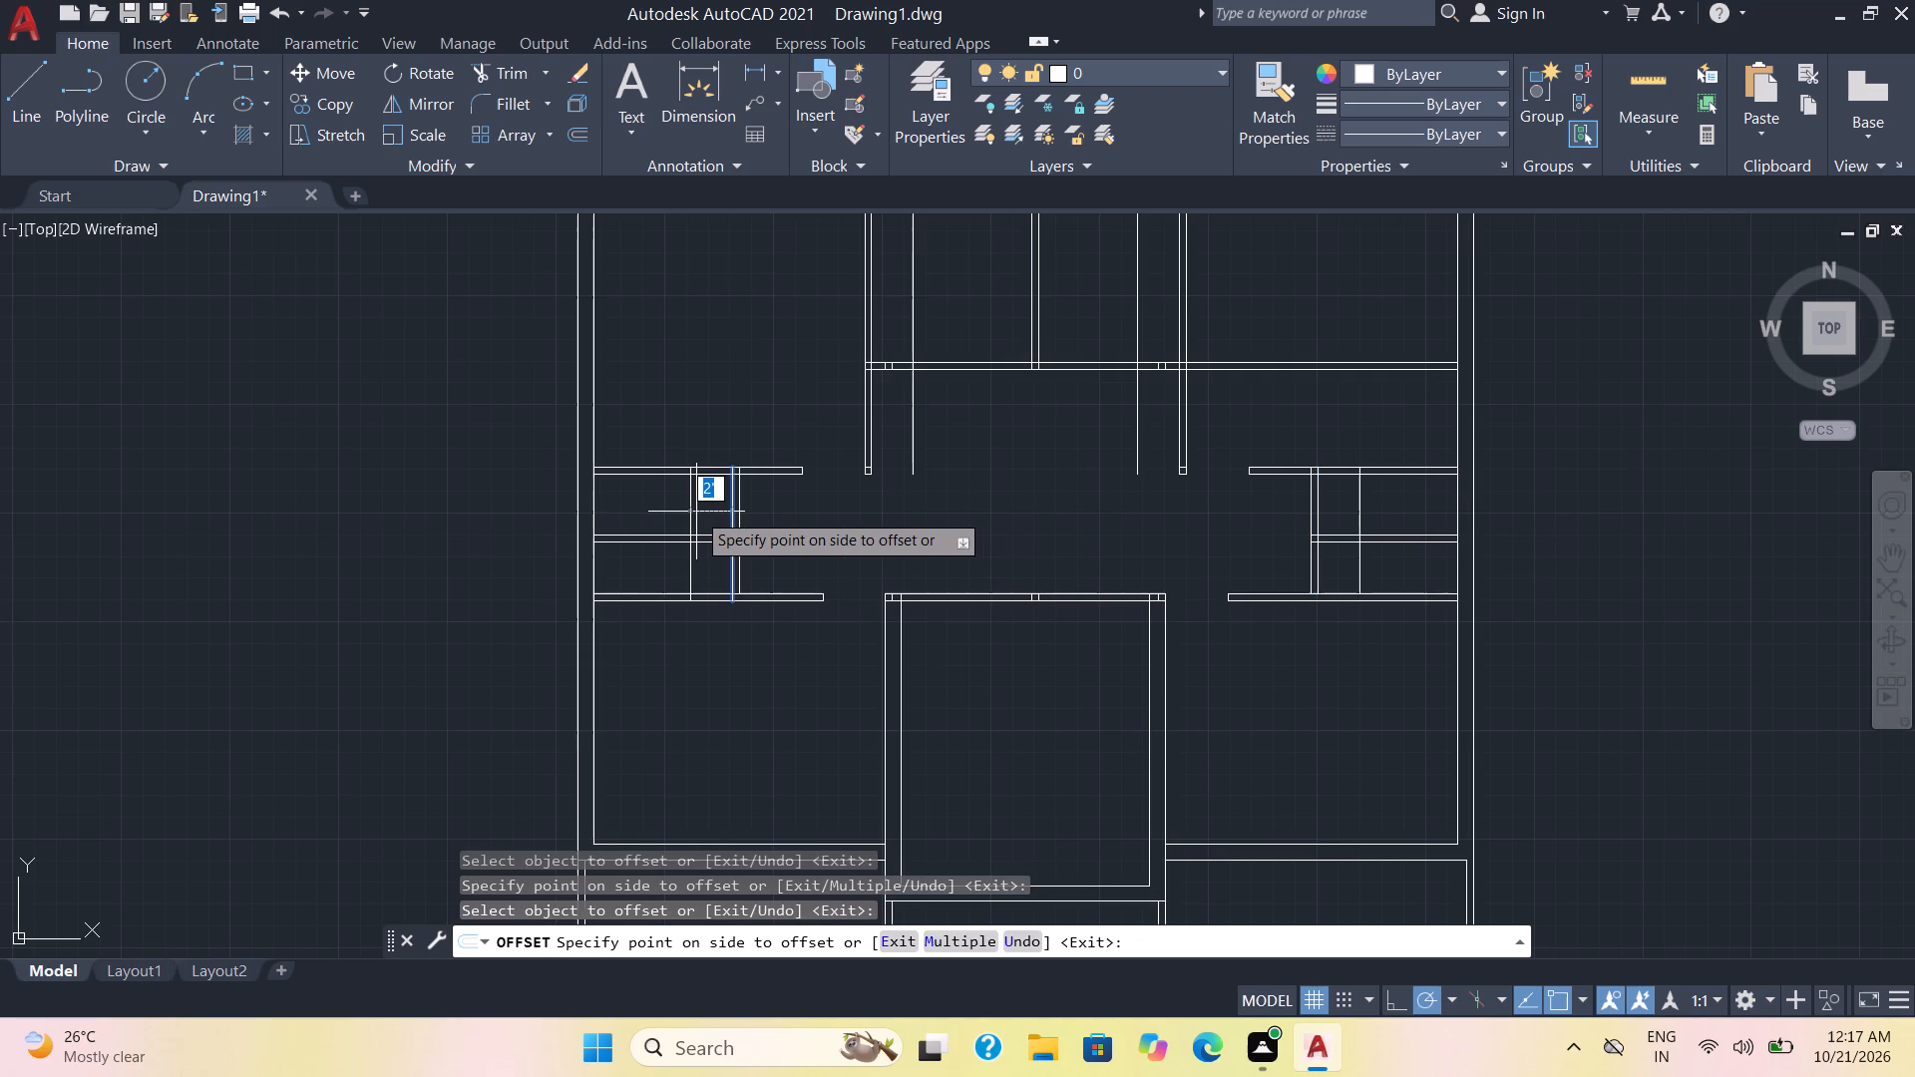
left_click(696, 512)
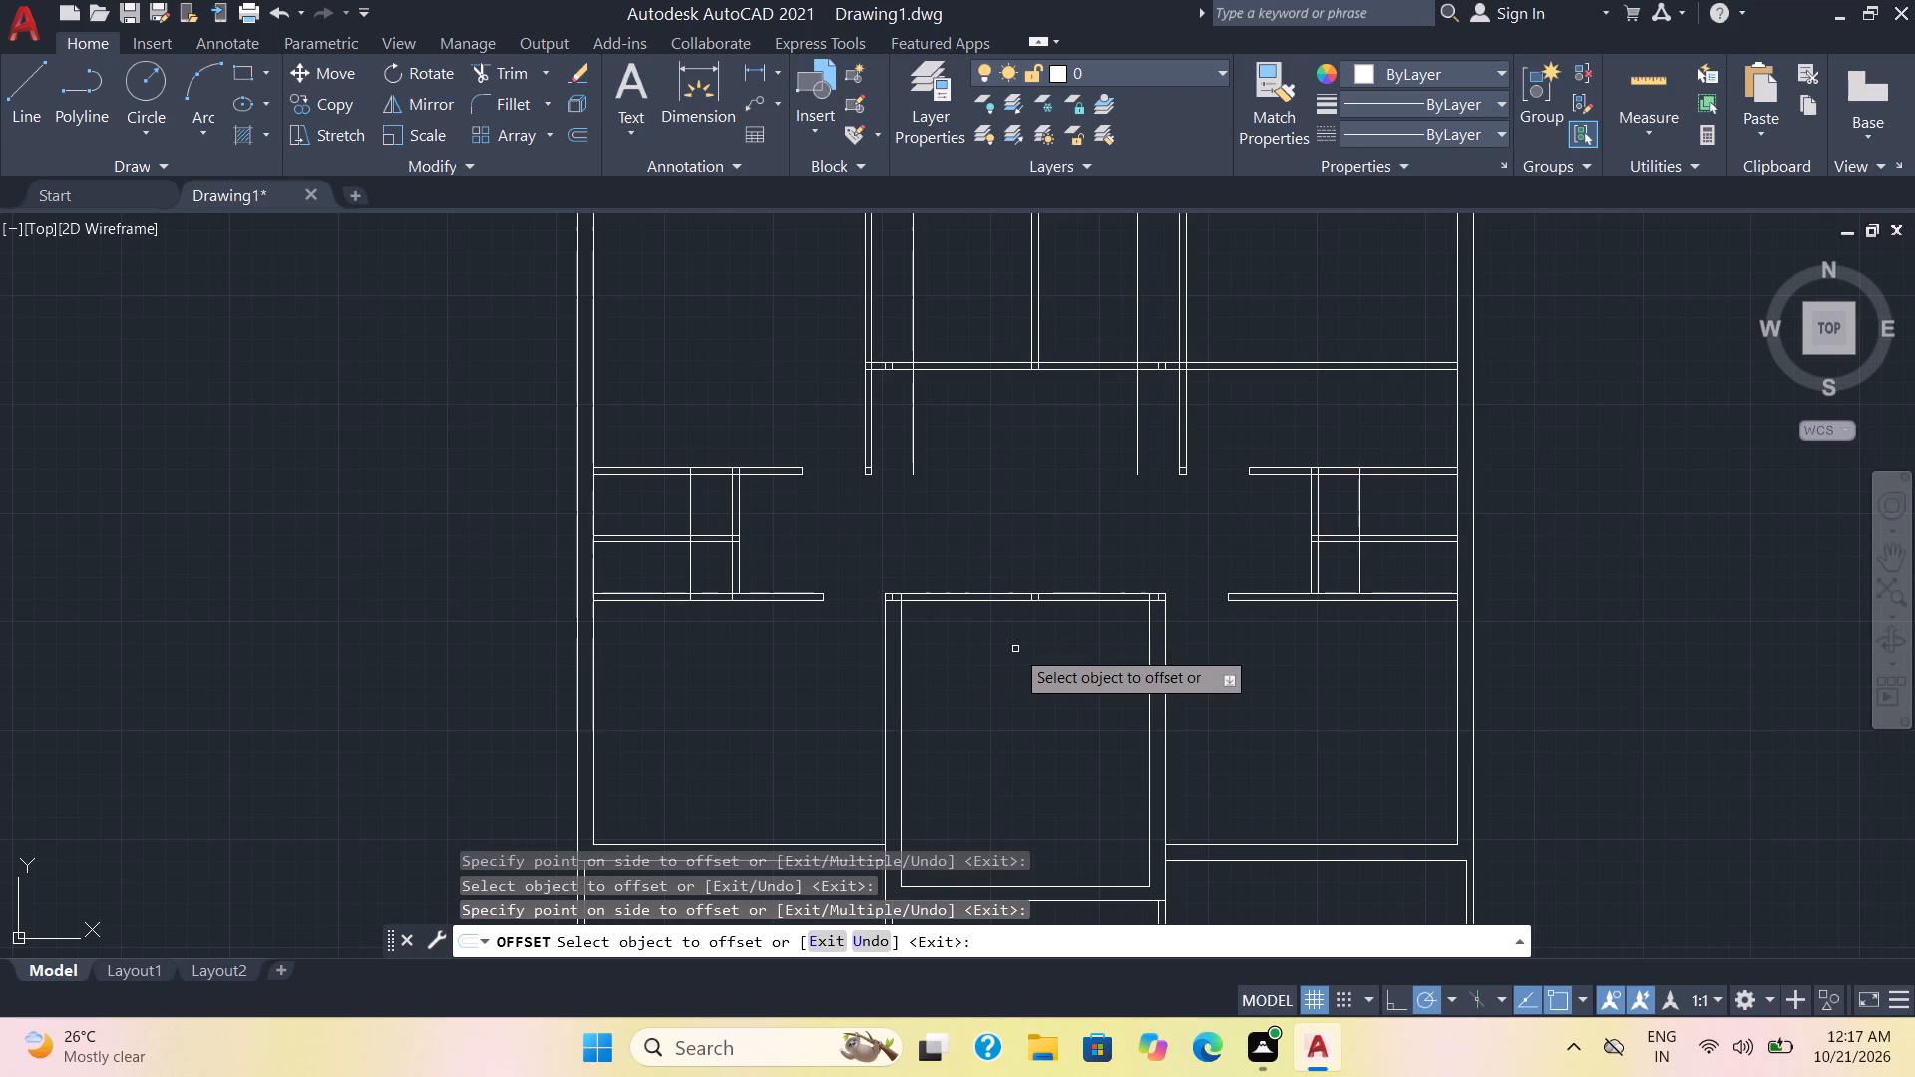
Offset the left short middle line in the lower central room's top wall 4" to the left.
middle_click_drag(1015, 647, 1025, 549)
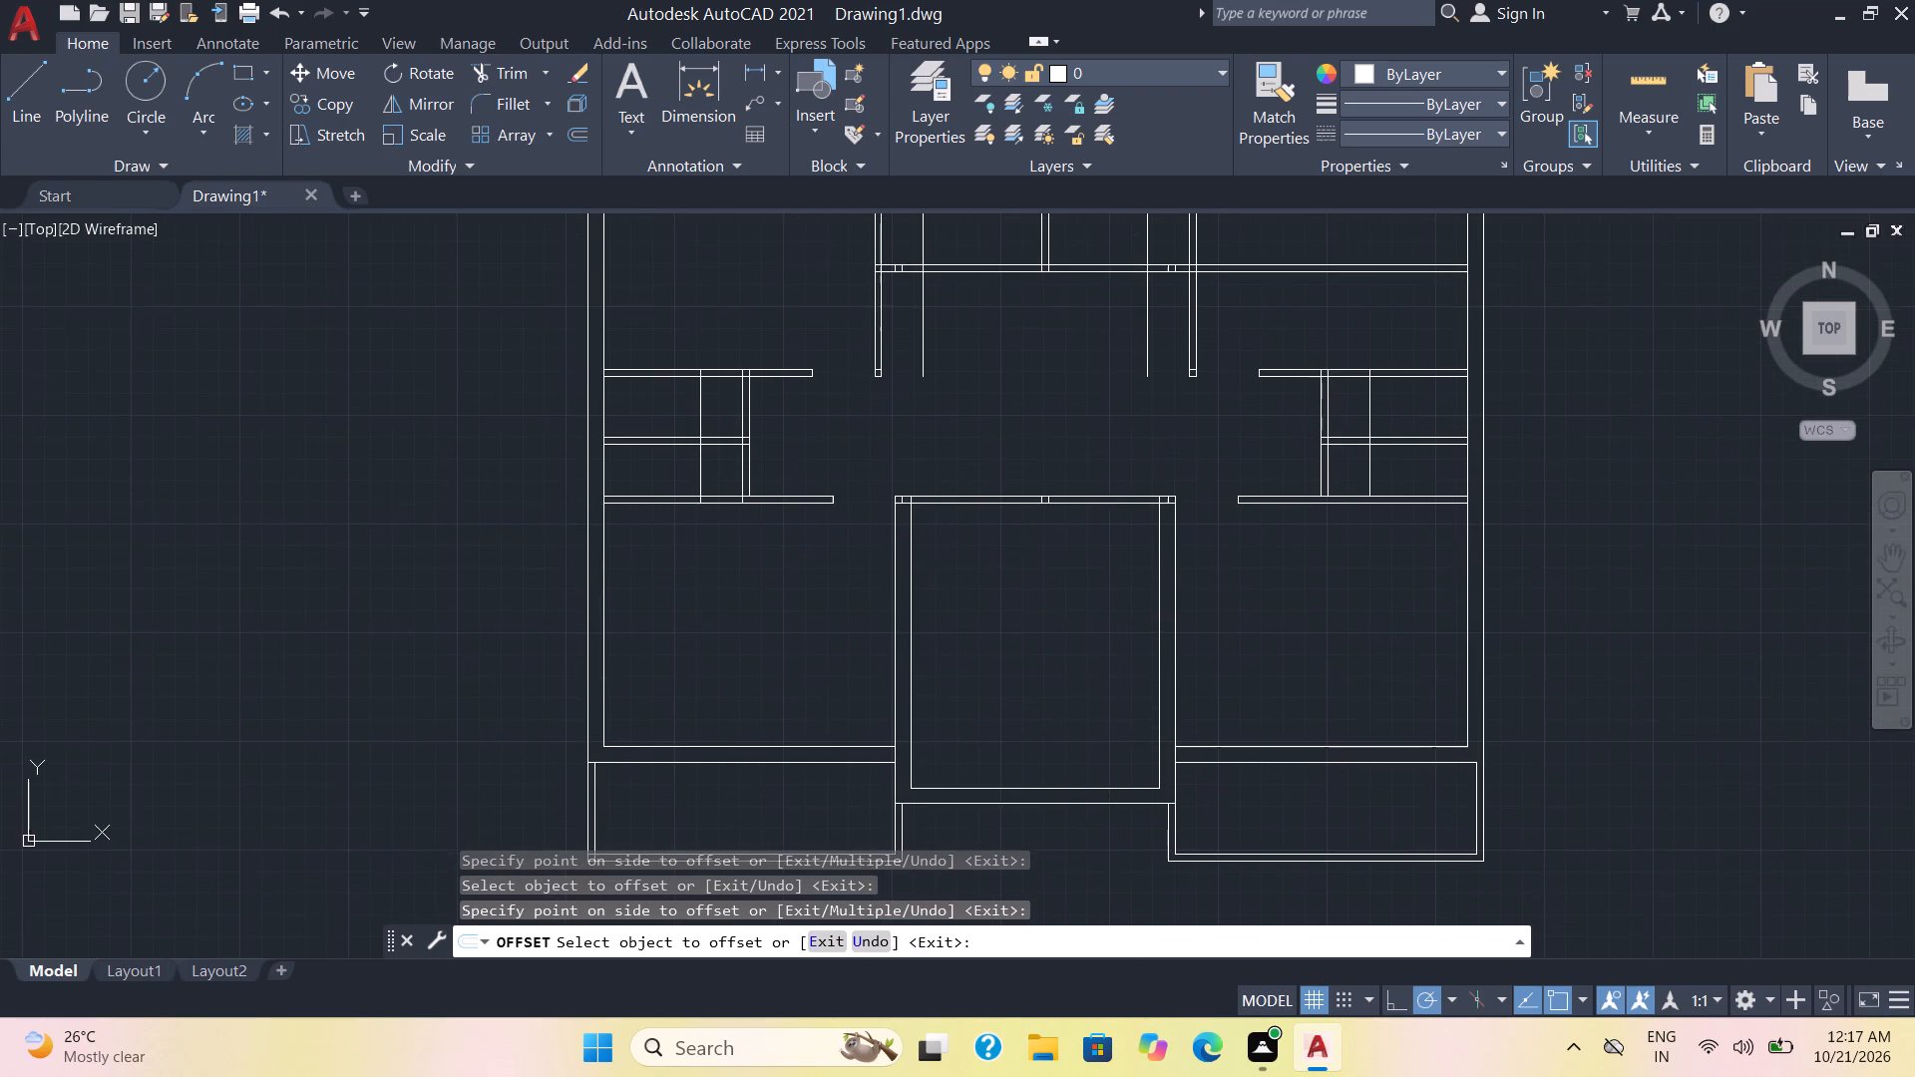
scroll(1041, 493, "up", 1)
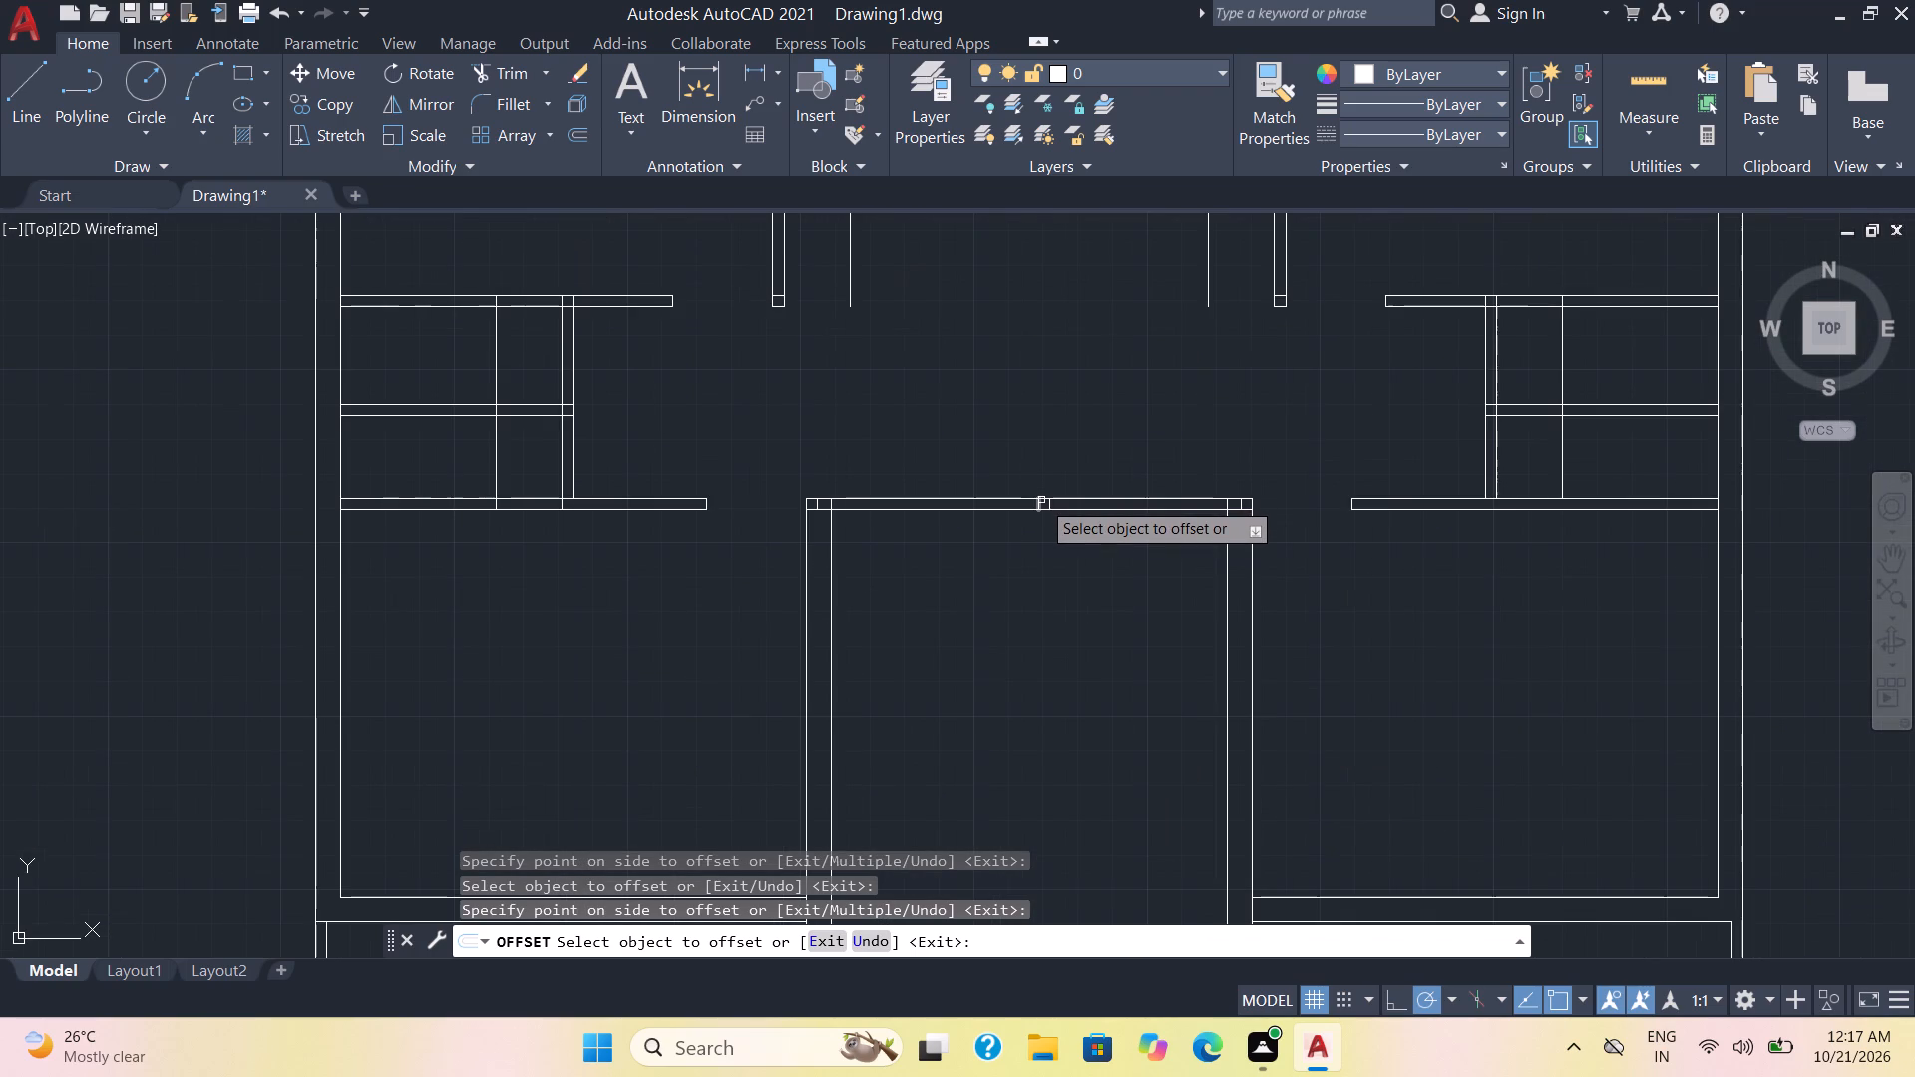
scroll(1040, 502, "up", 2)
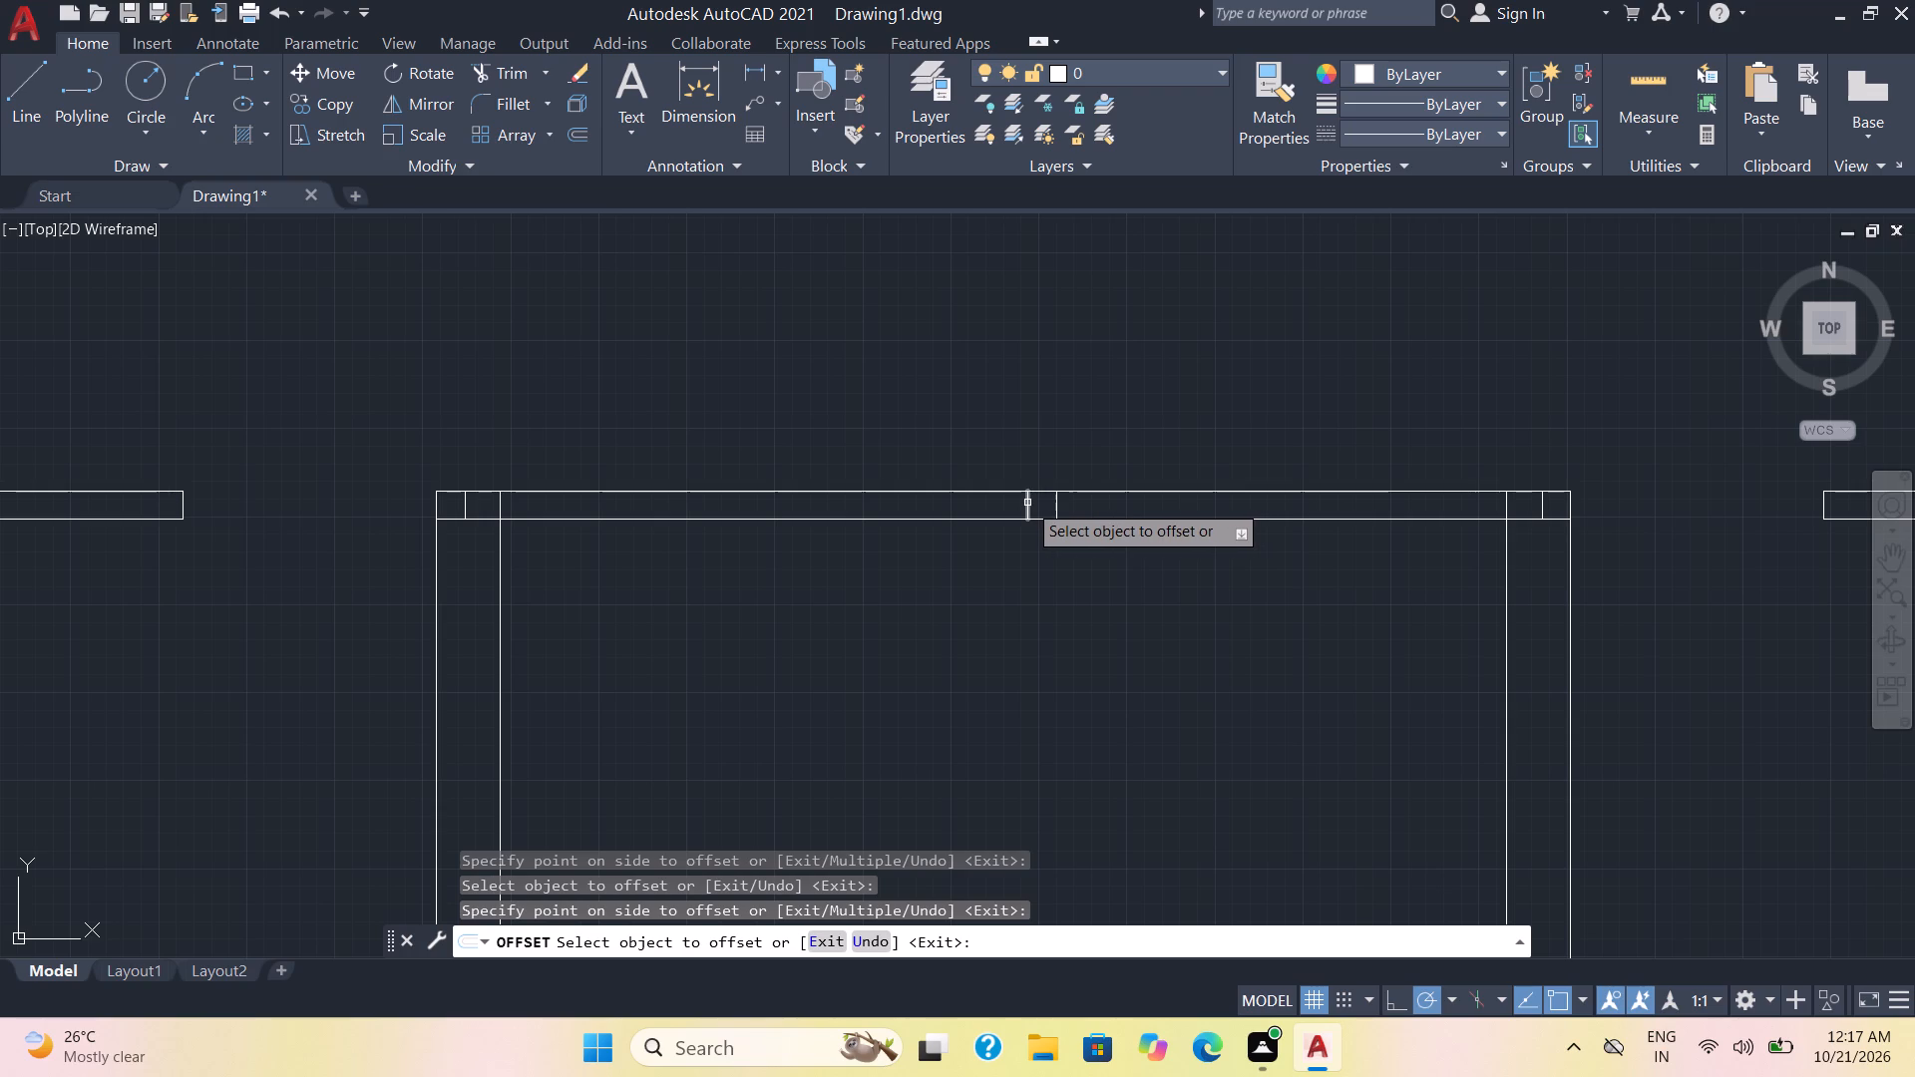
left_click(1027, 503)
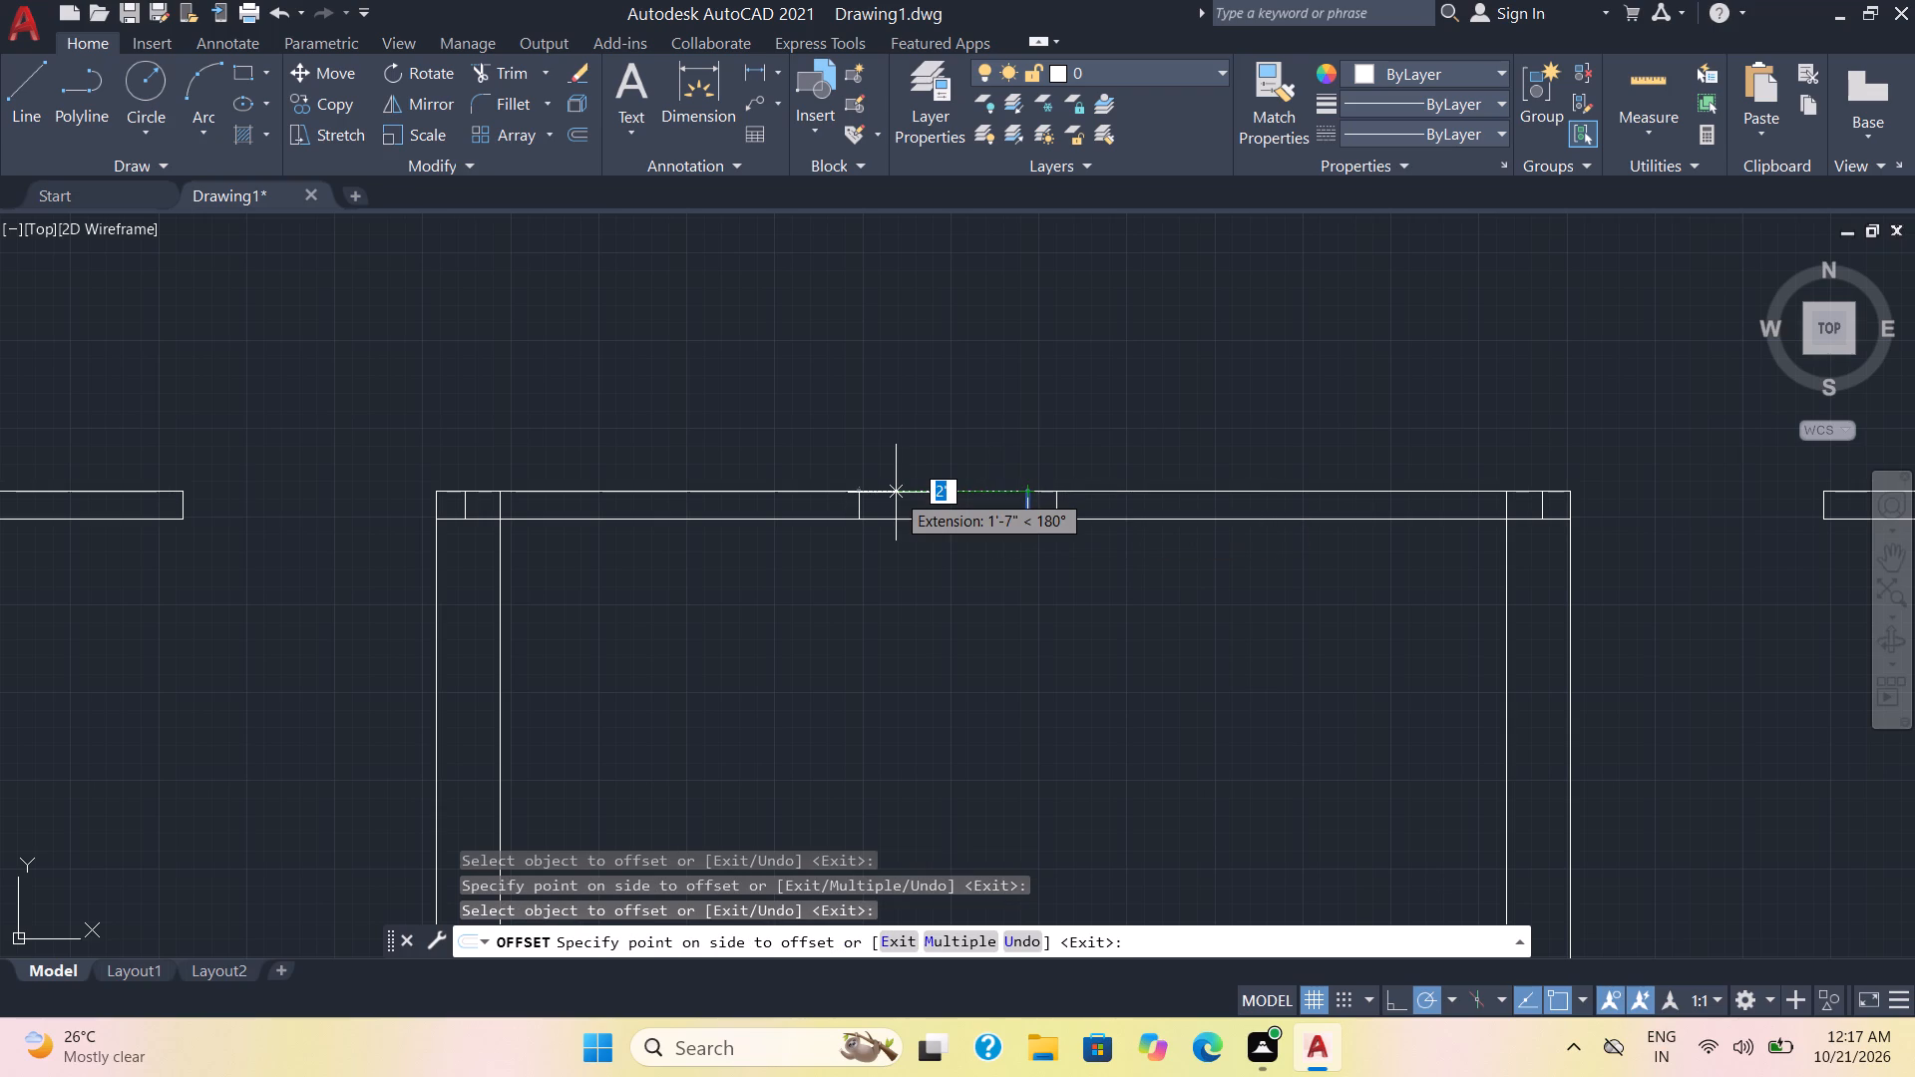
key("4")
key("Return")
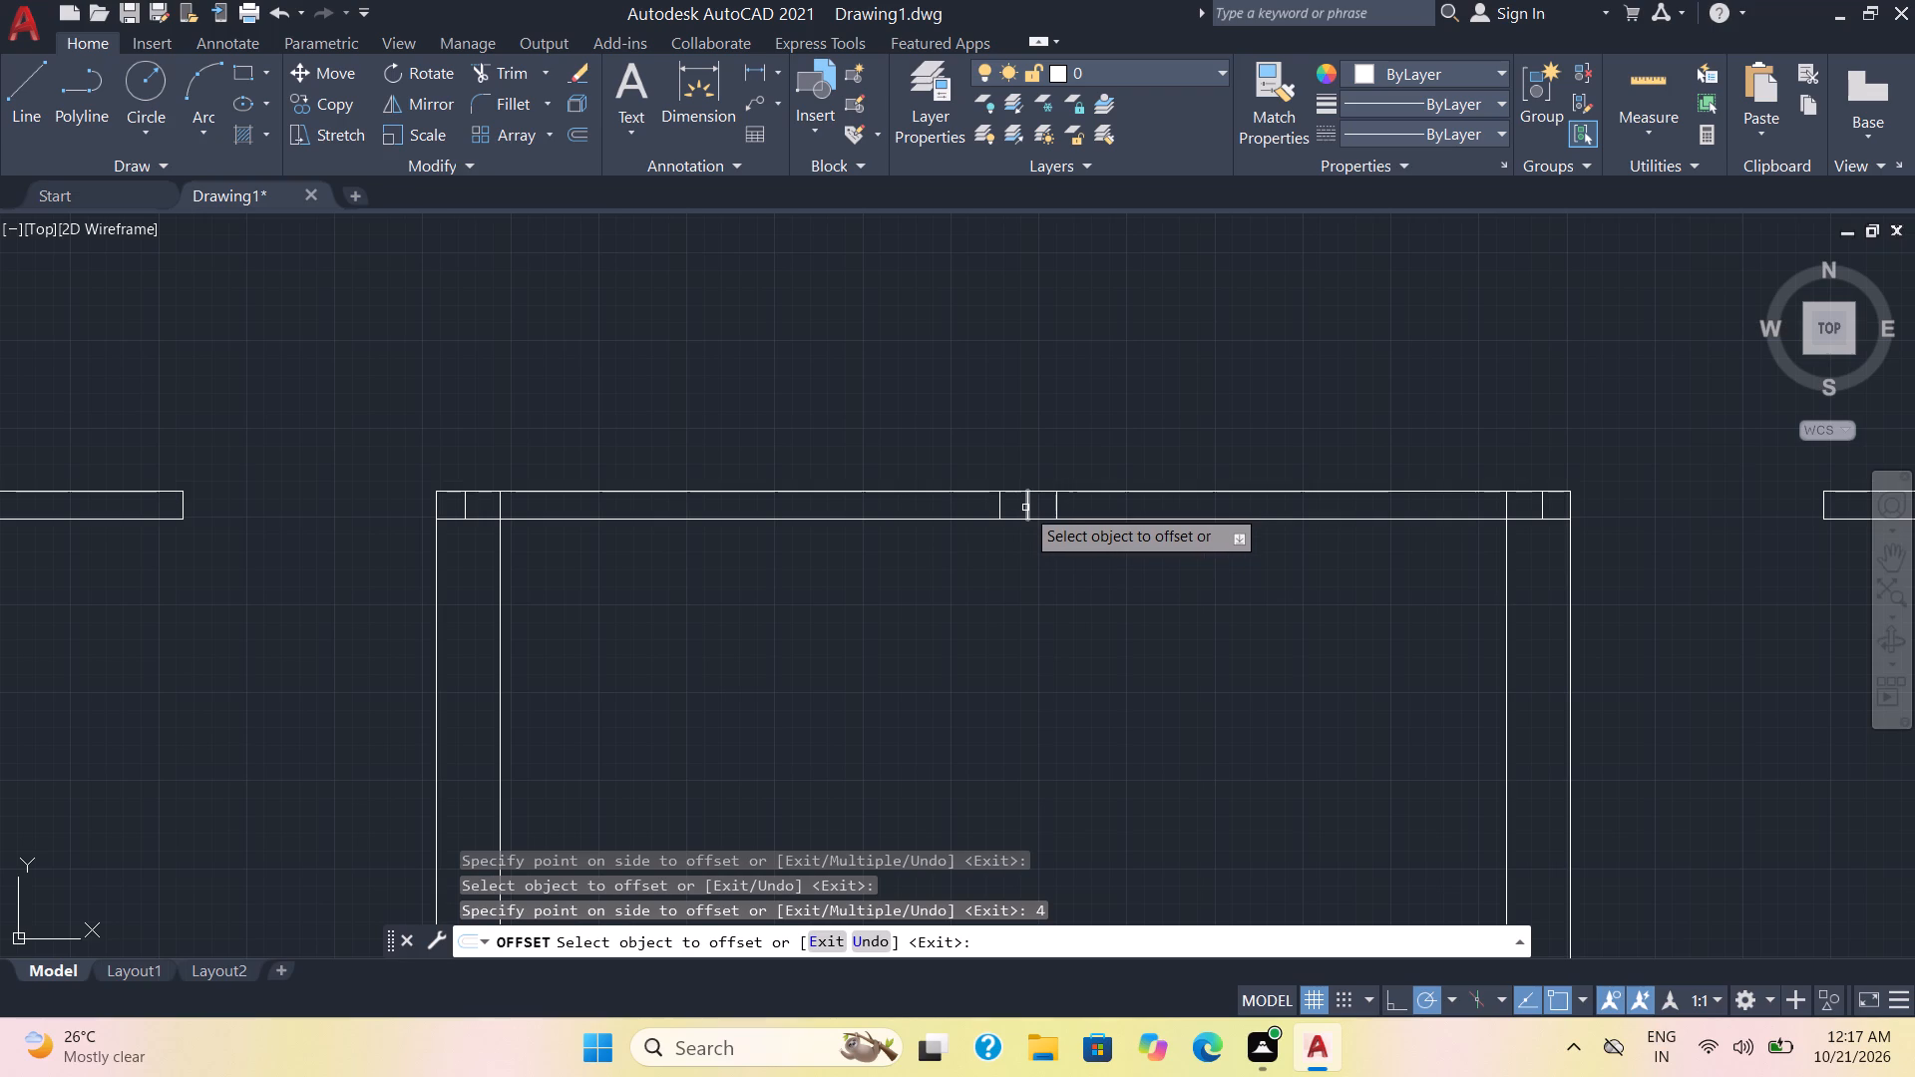
Offset the original left middle line in the lower central room's top wall 1' to the left and 1' to the right.
scroll(1026, 508, "down", 3)
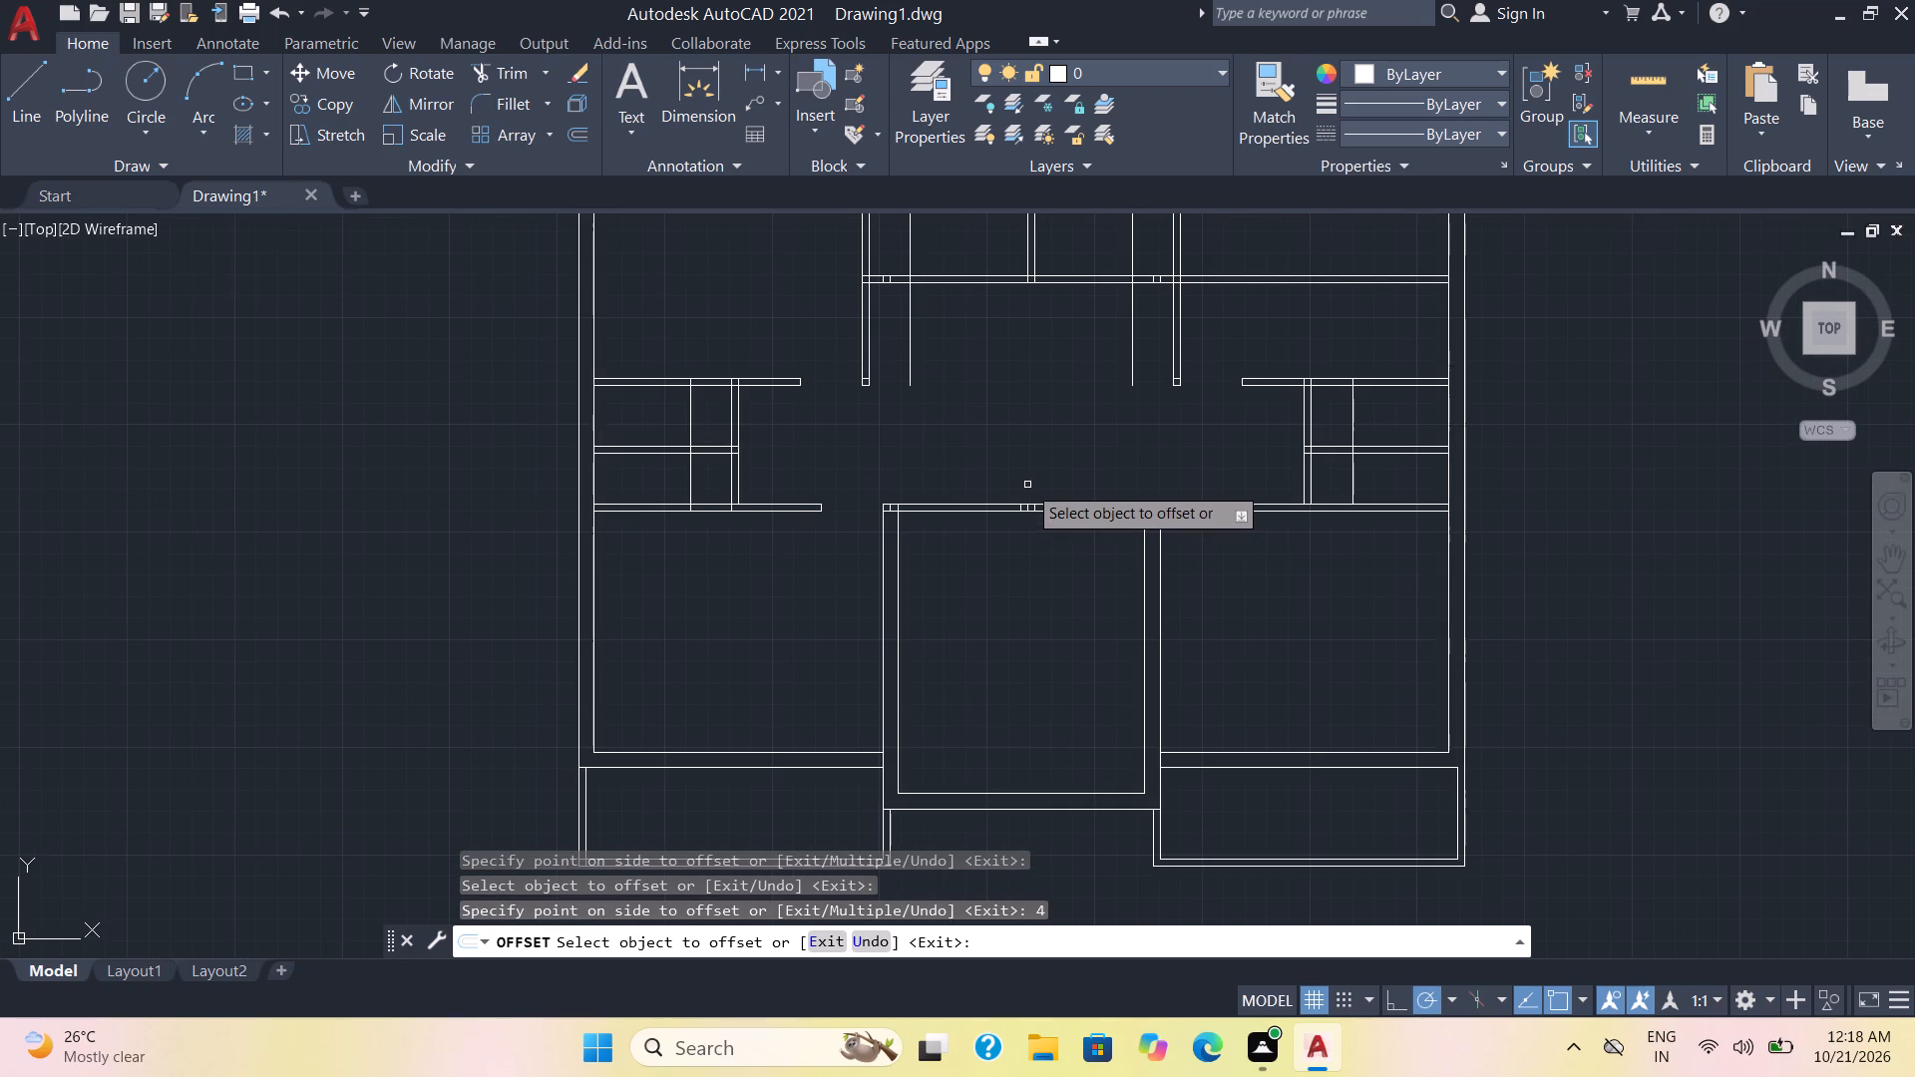
scroll(1028, 509, "up", 3)
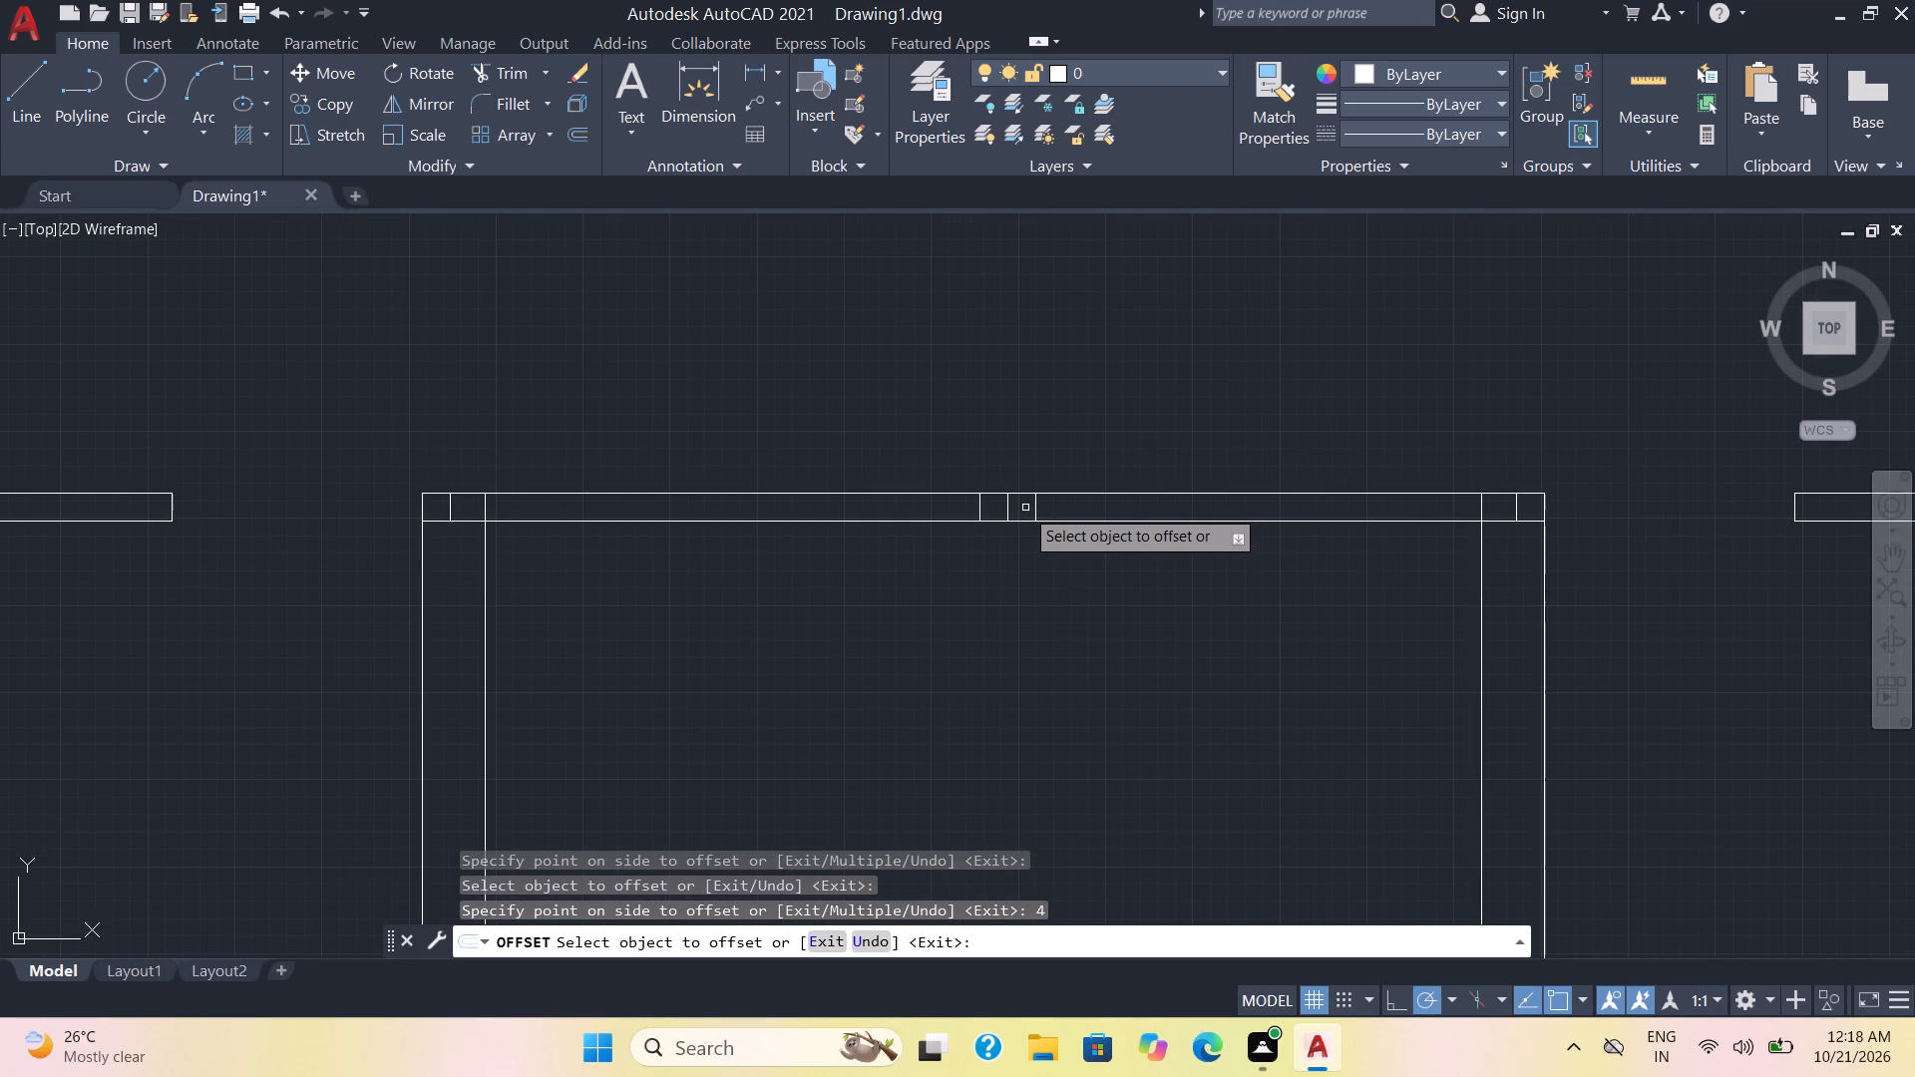
left_click(1007, 514)
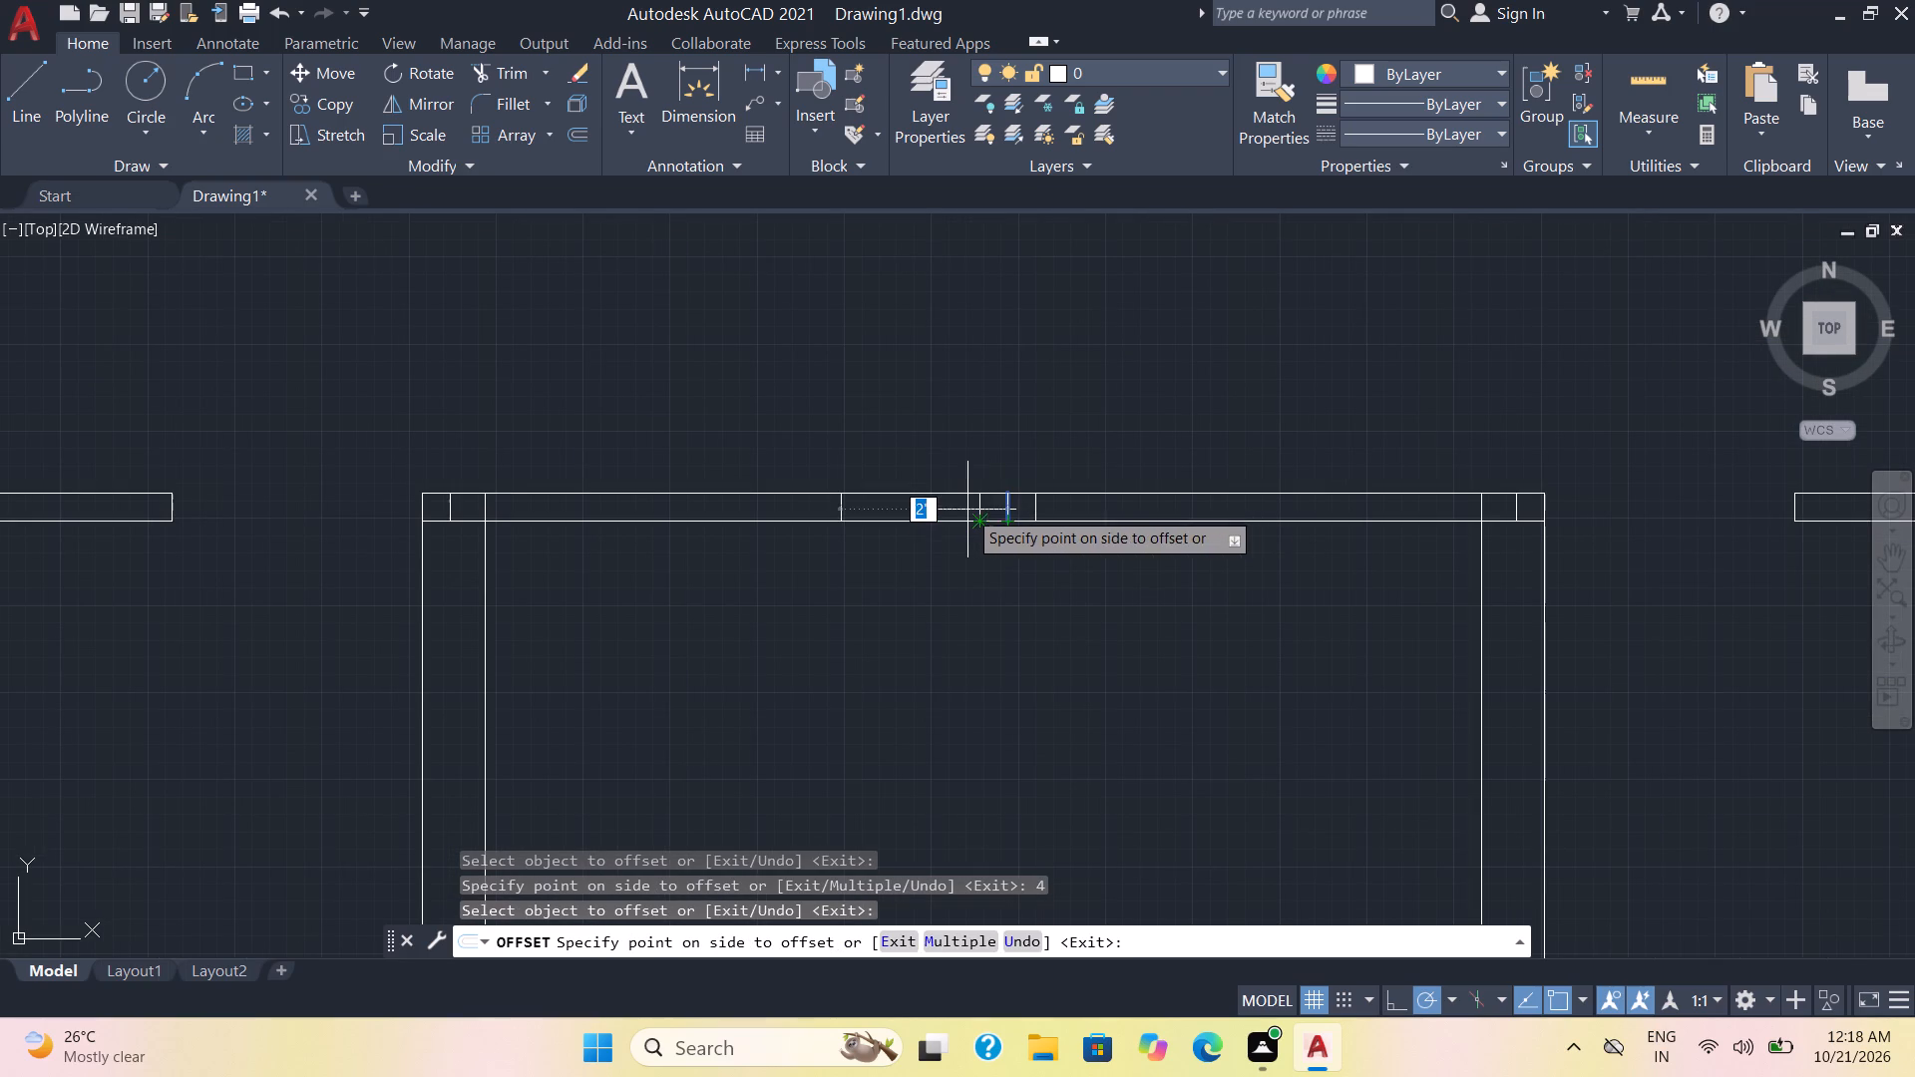
key("1")
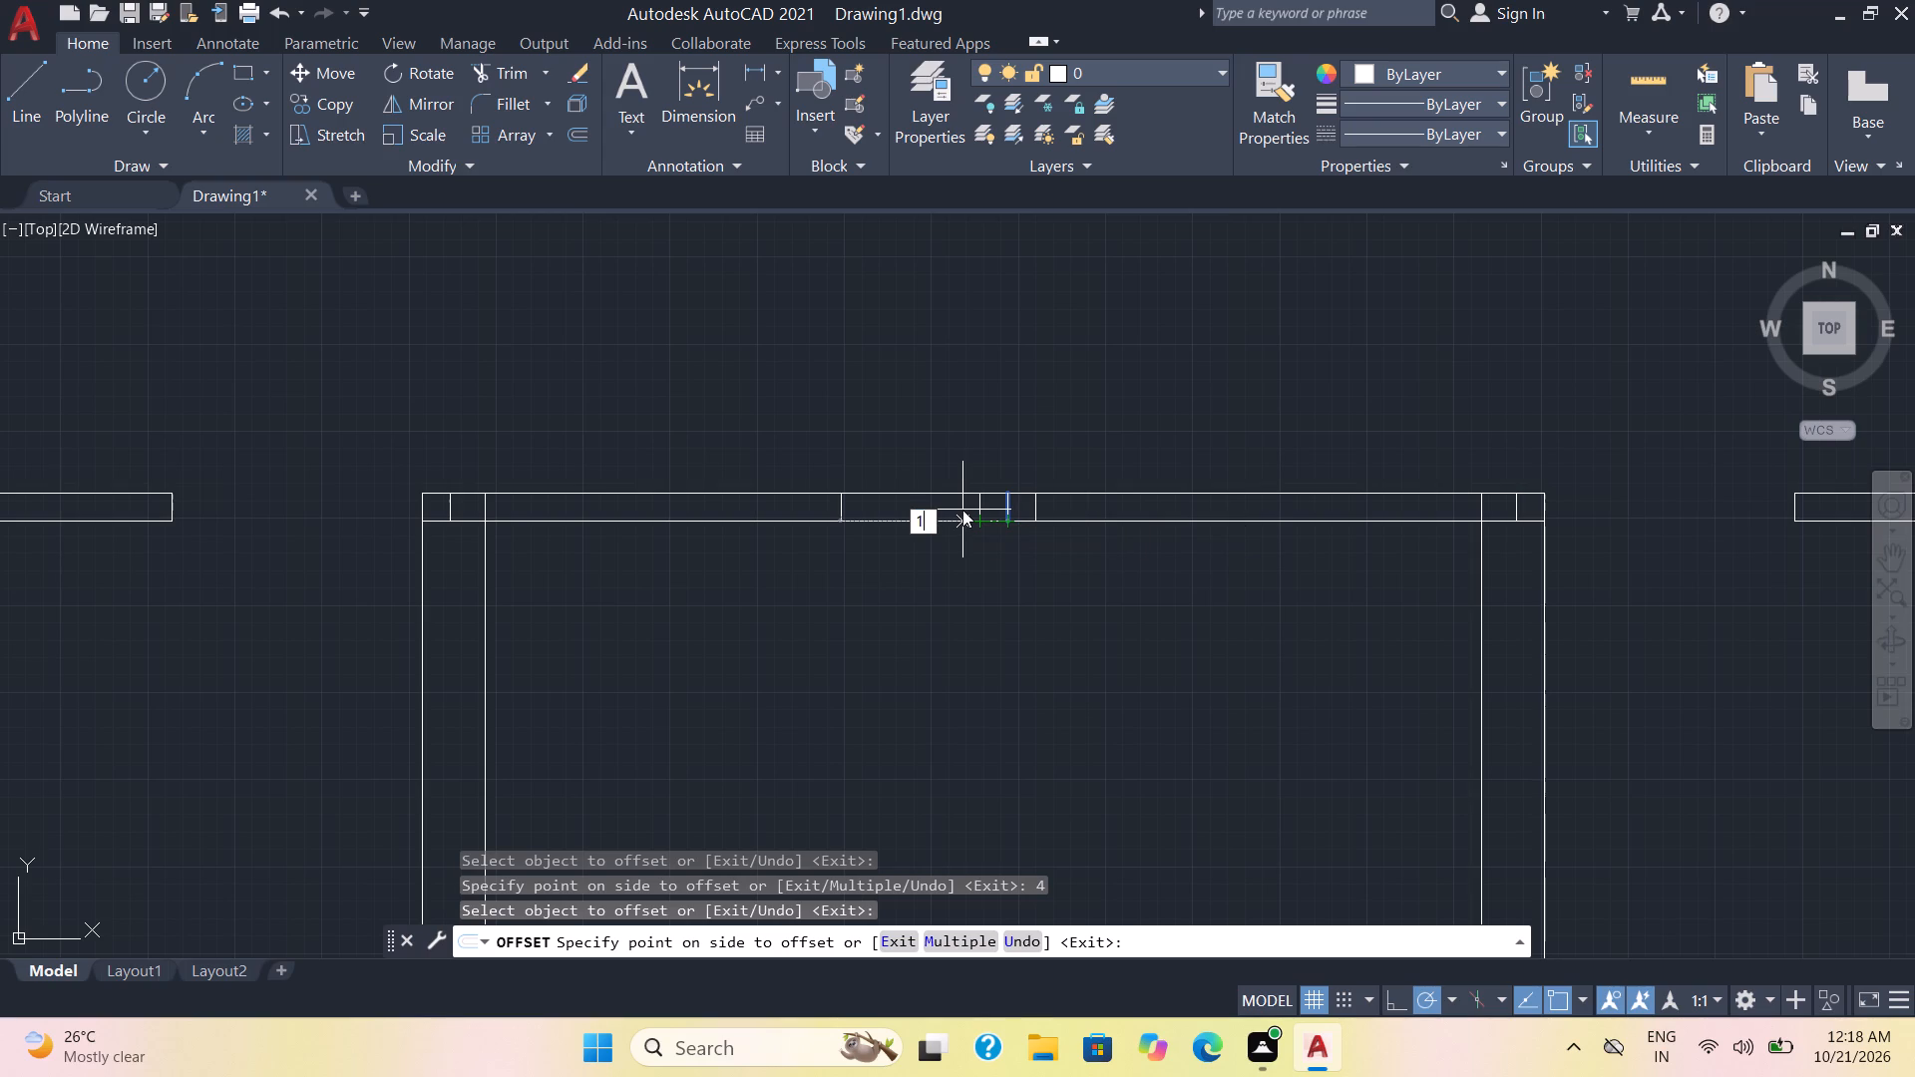
key("apostrophe")
key("Return")
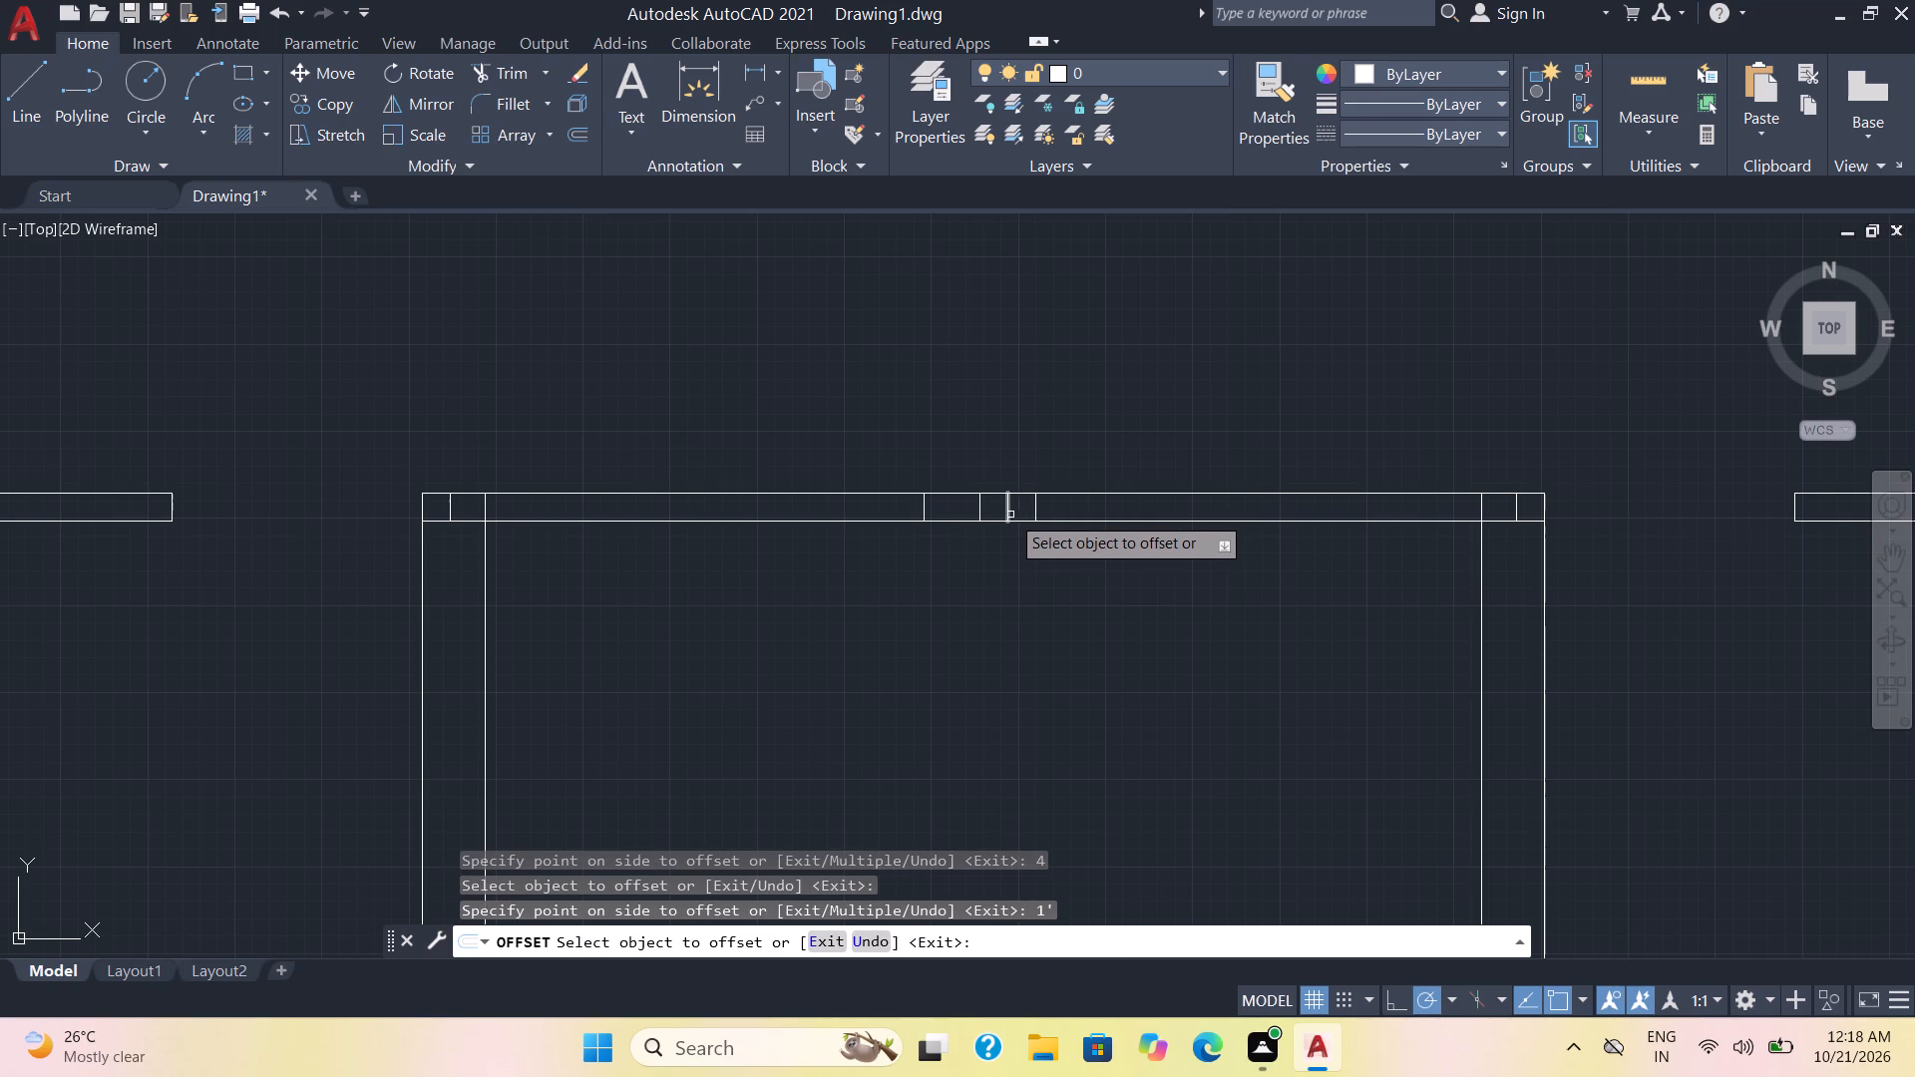
left_click(1010, 515)
type("1'")
key("Return")
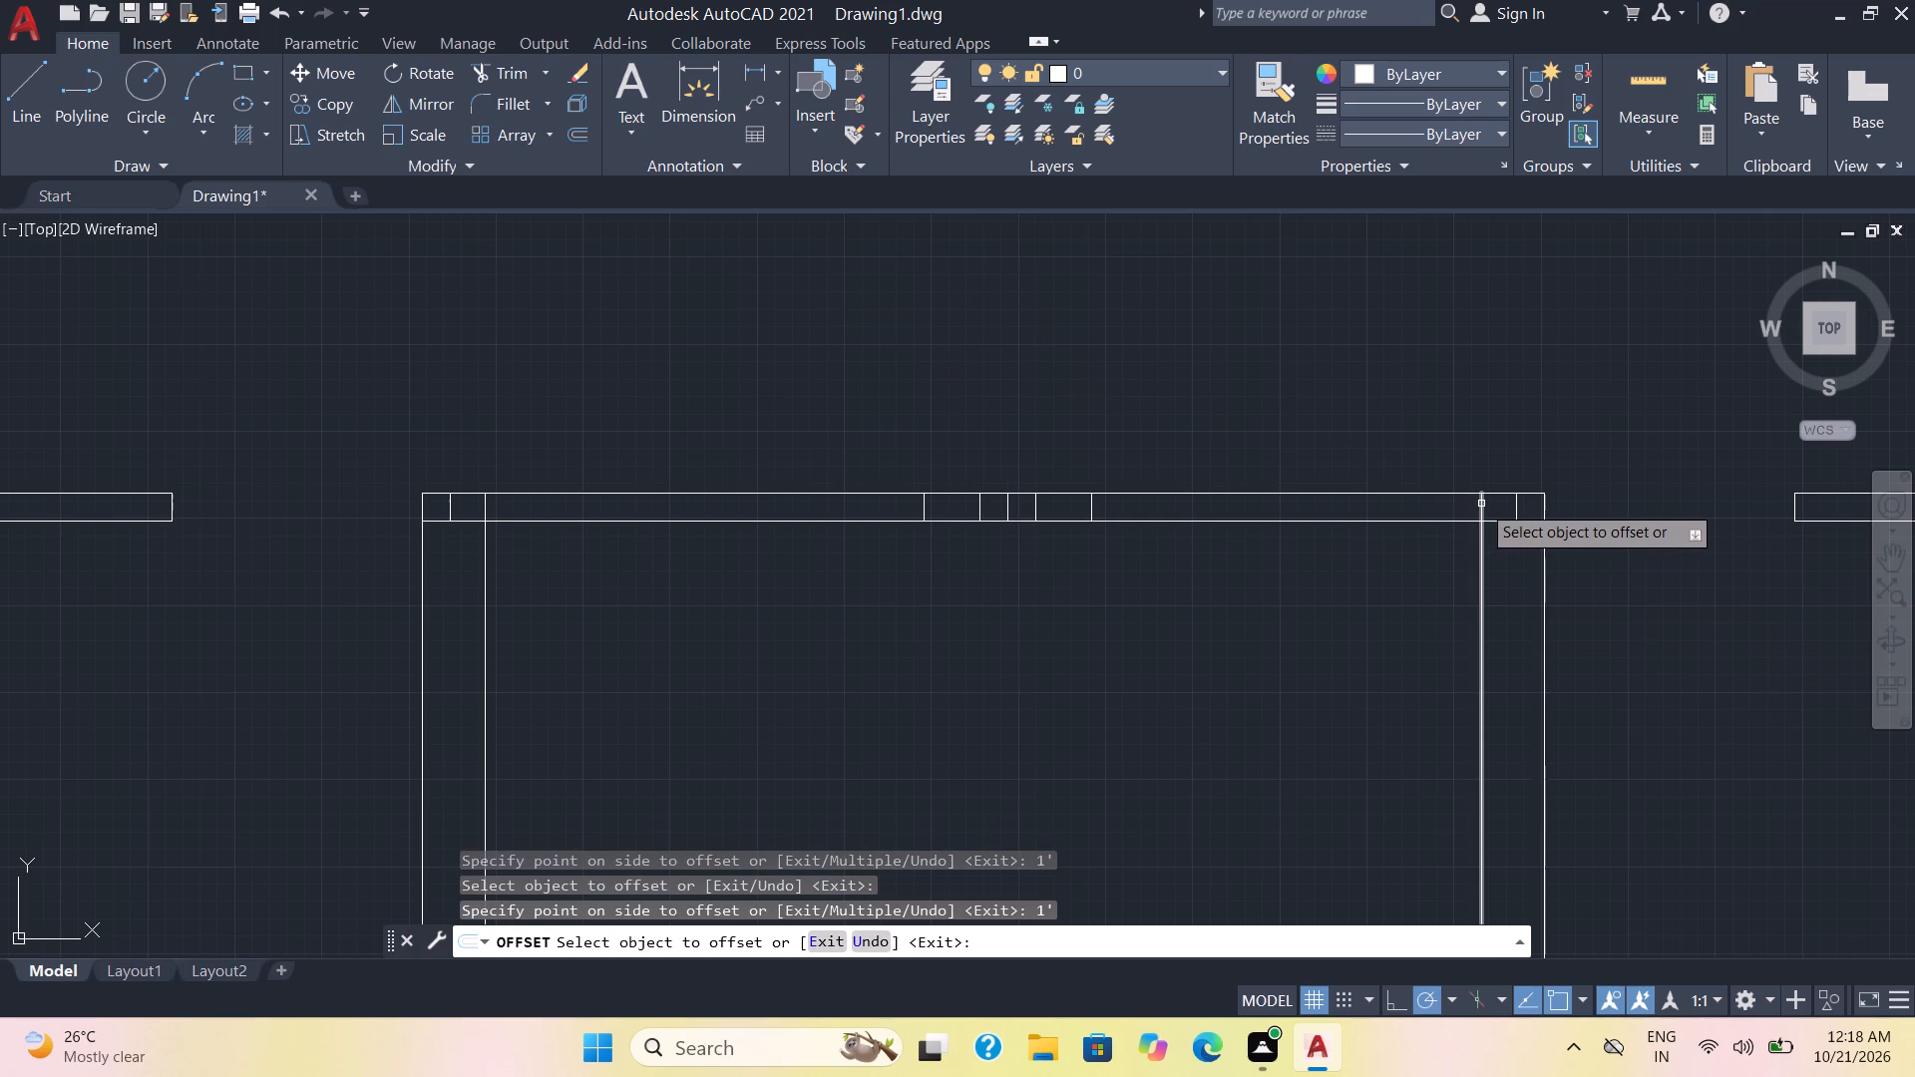
Offset the inner faces of the lower central room's right and left side walls 1' into the room.
left_click(1481, 504)
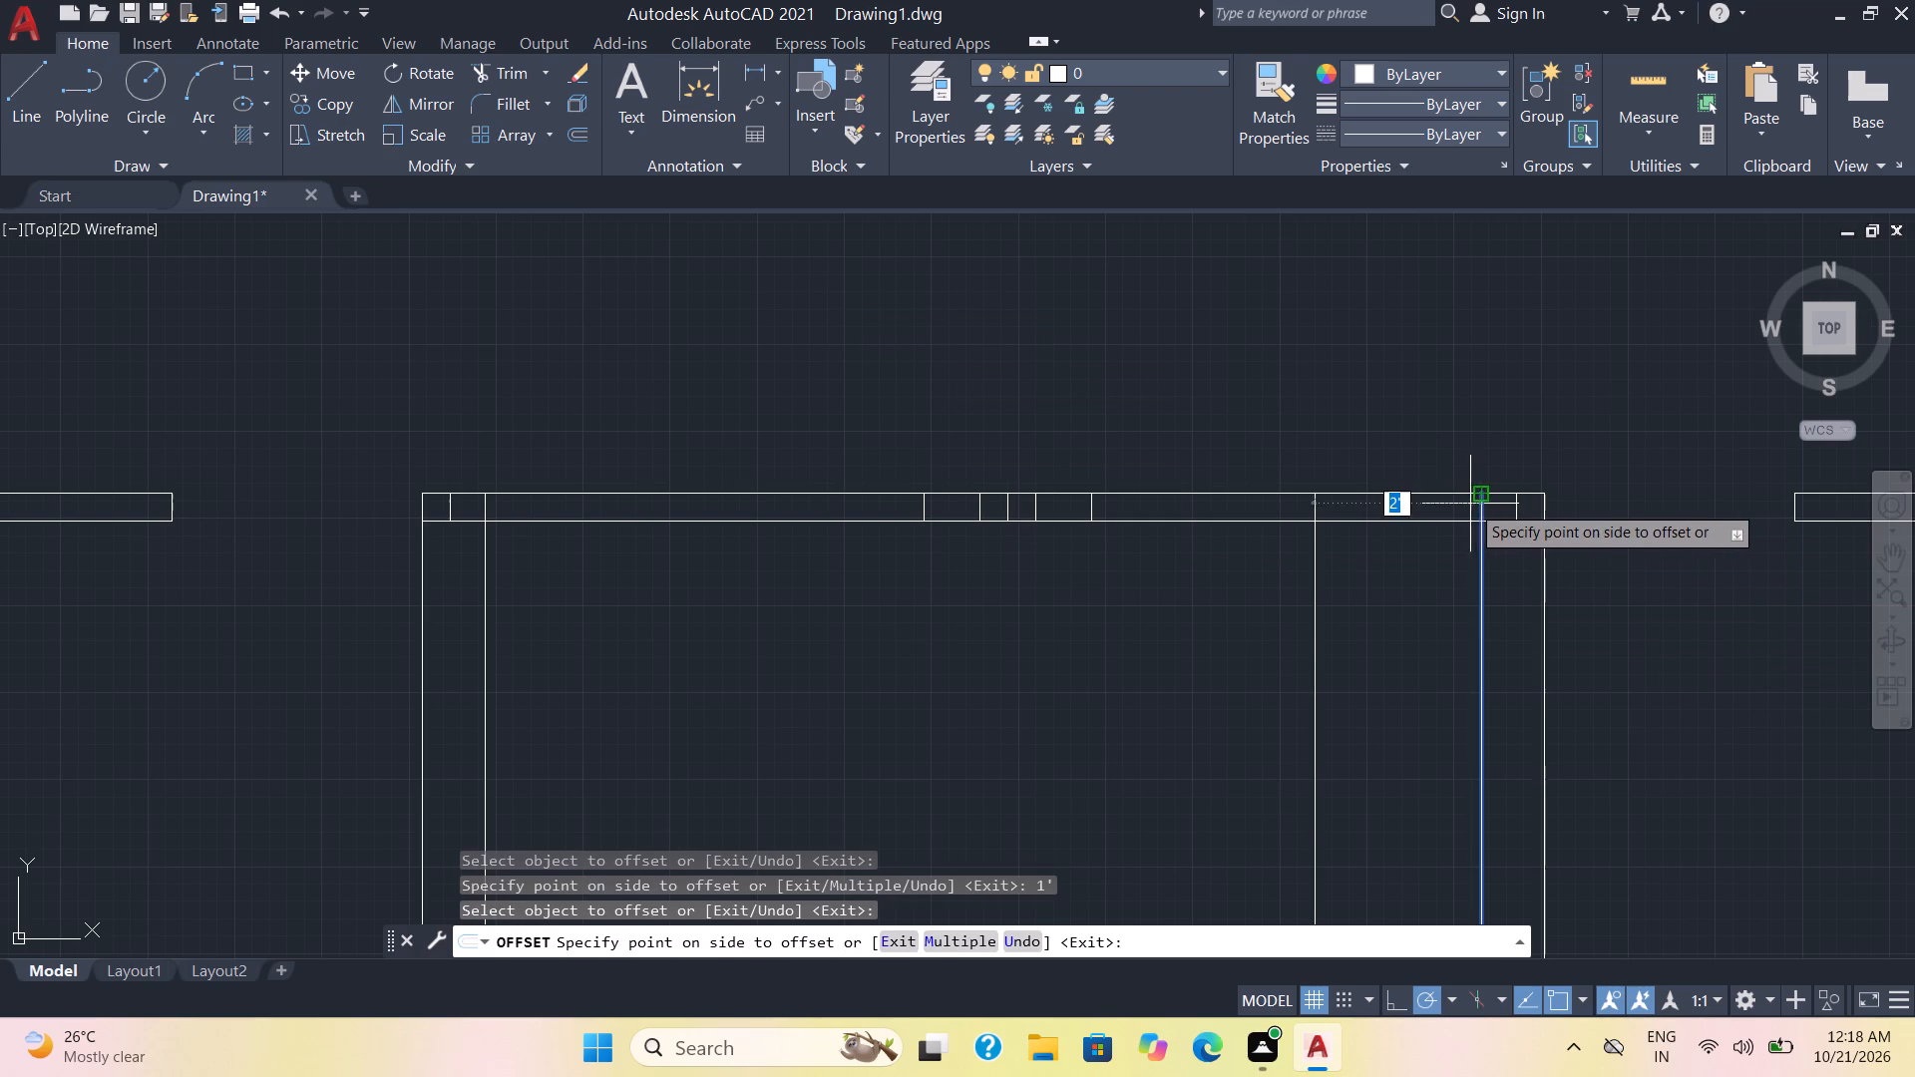
type("1'")
key("Return")
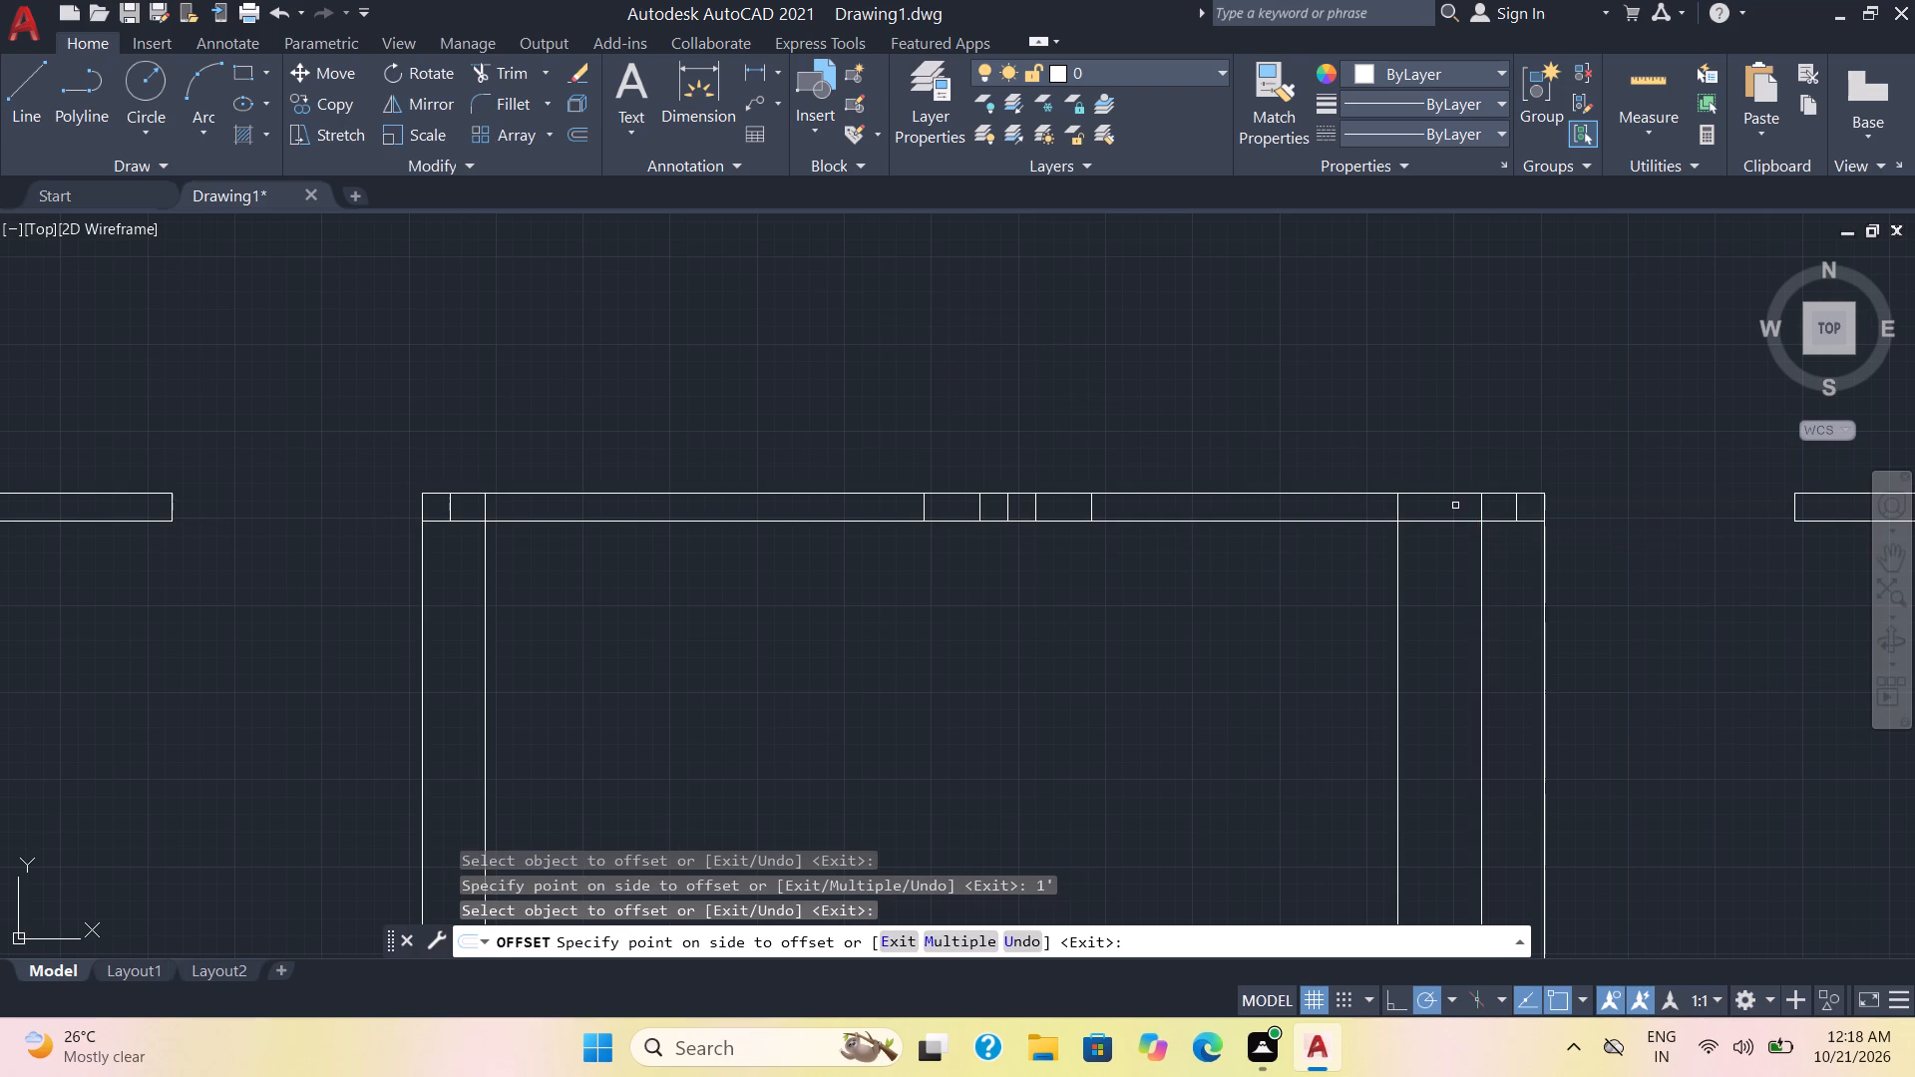
left_click(482, 623)
key("1")
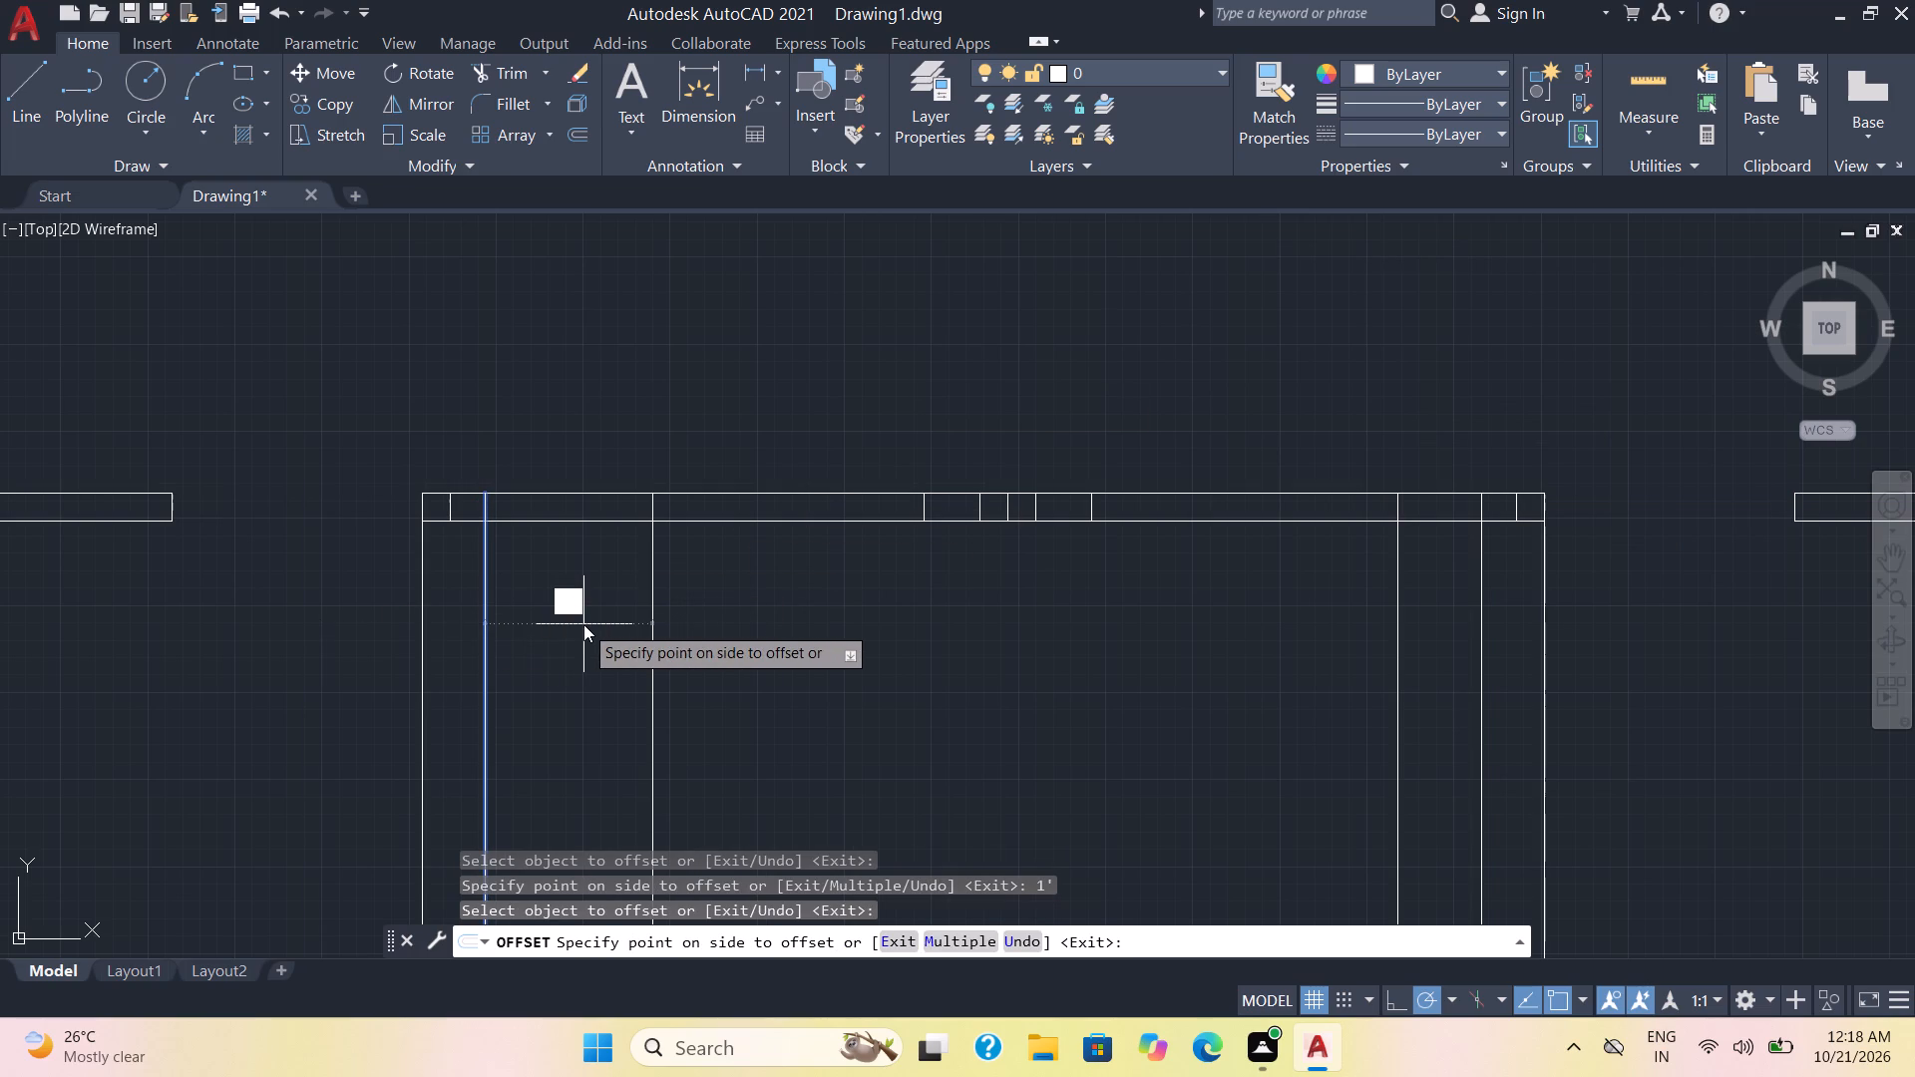
key("apostrophe")
key("Return")
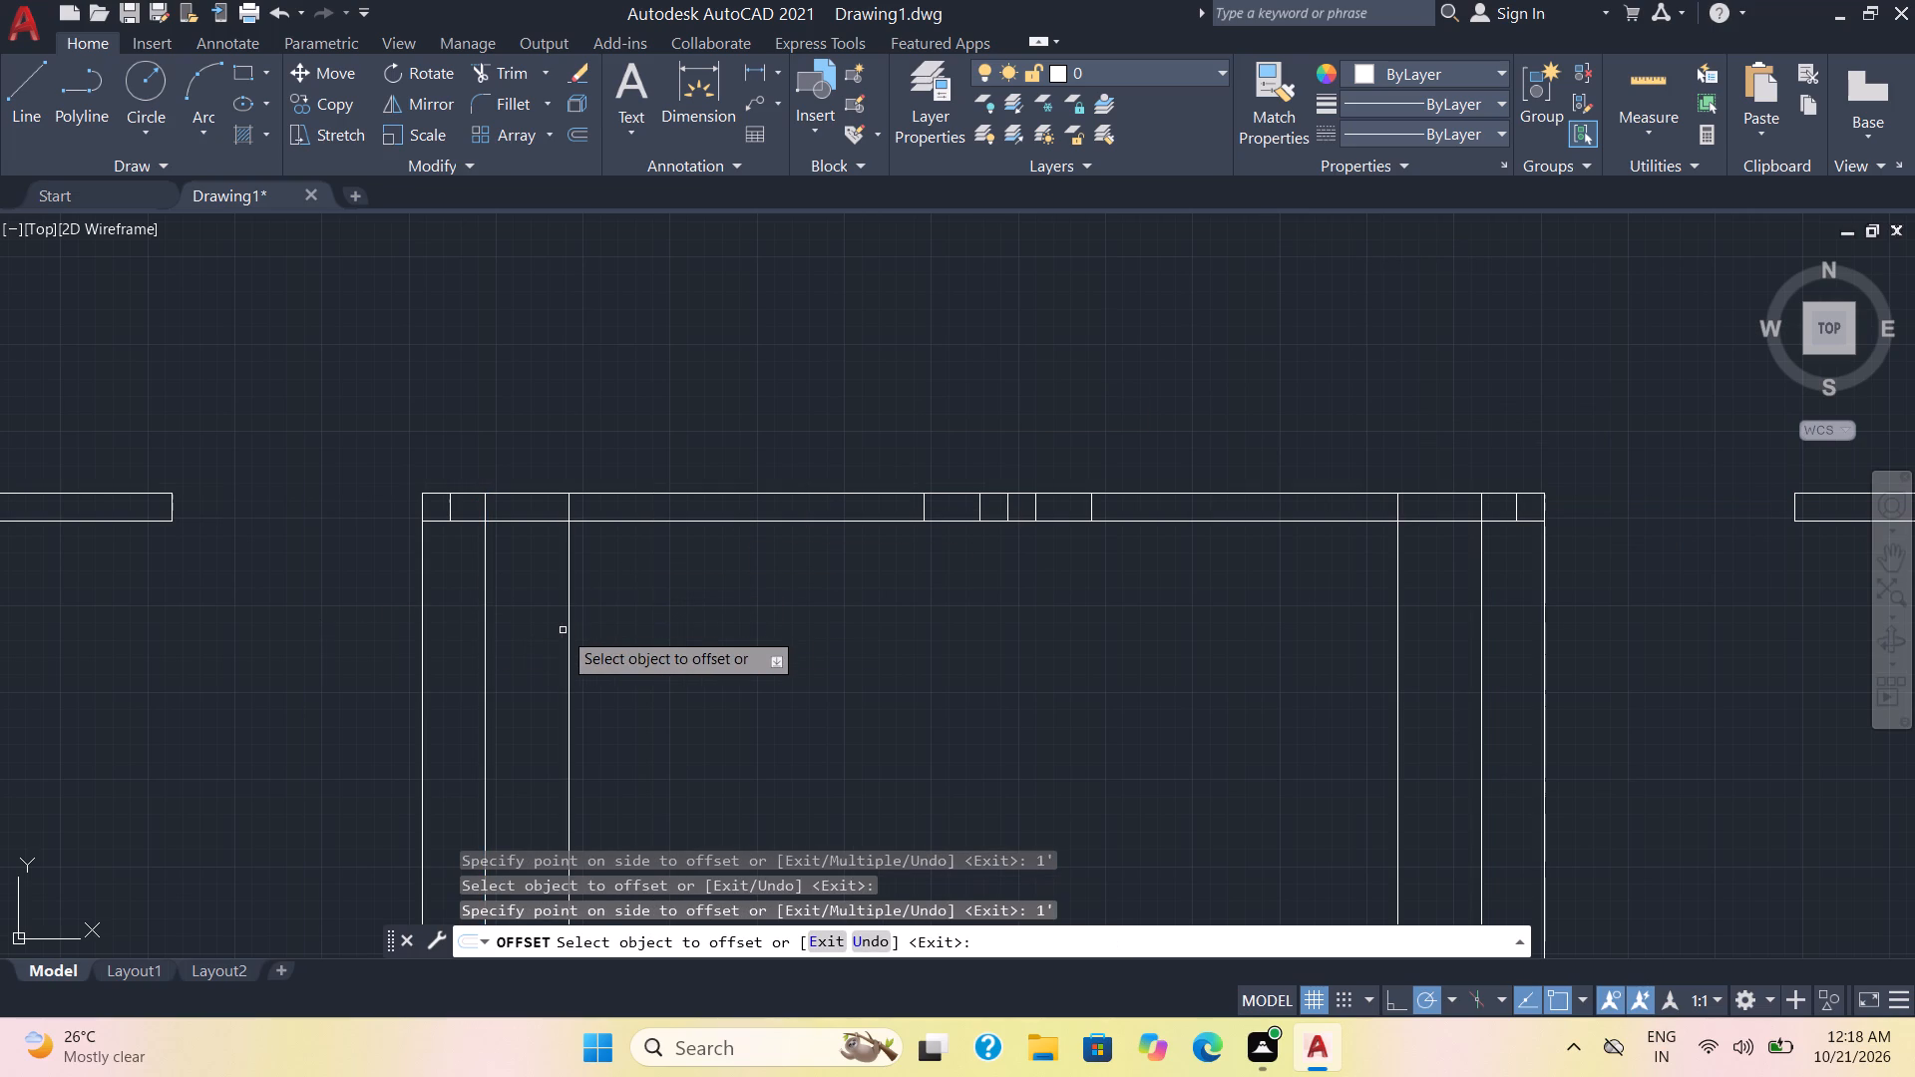
Trim the two guide lines inside the lower central room and cut two openings in its top wall between the marks.
left_click(510, 69)
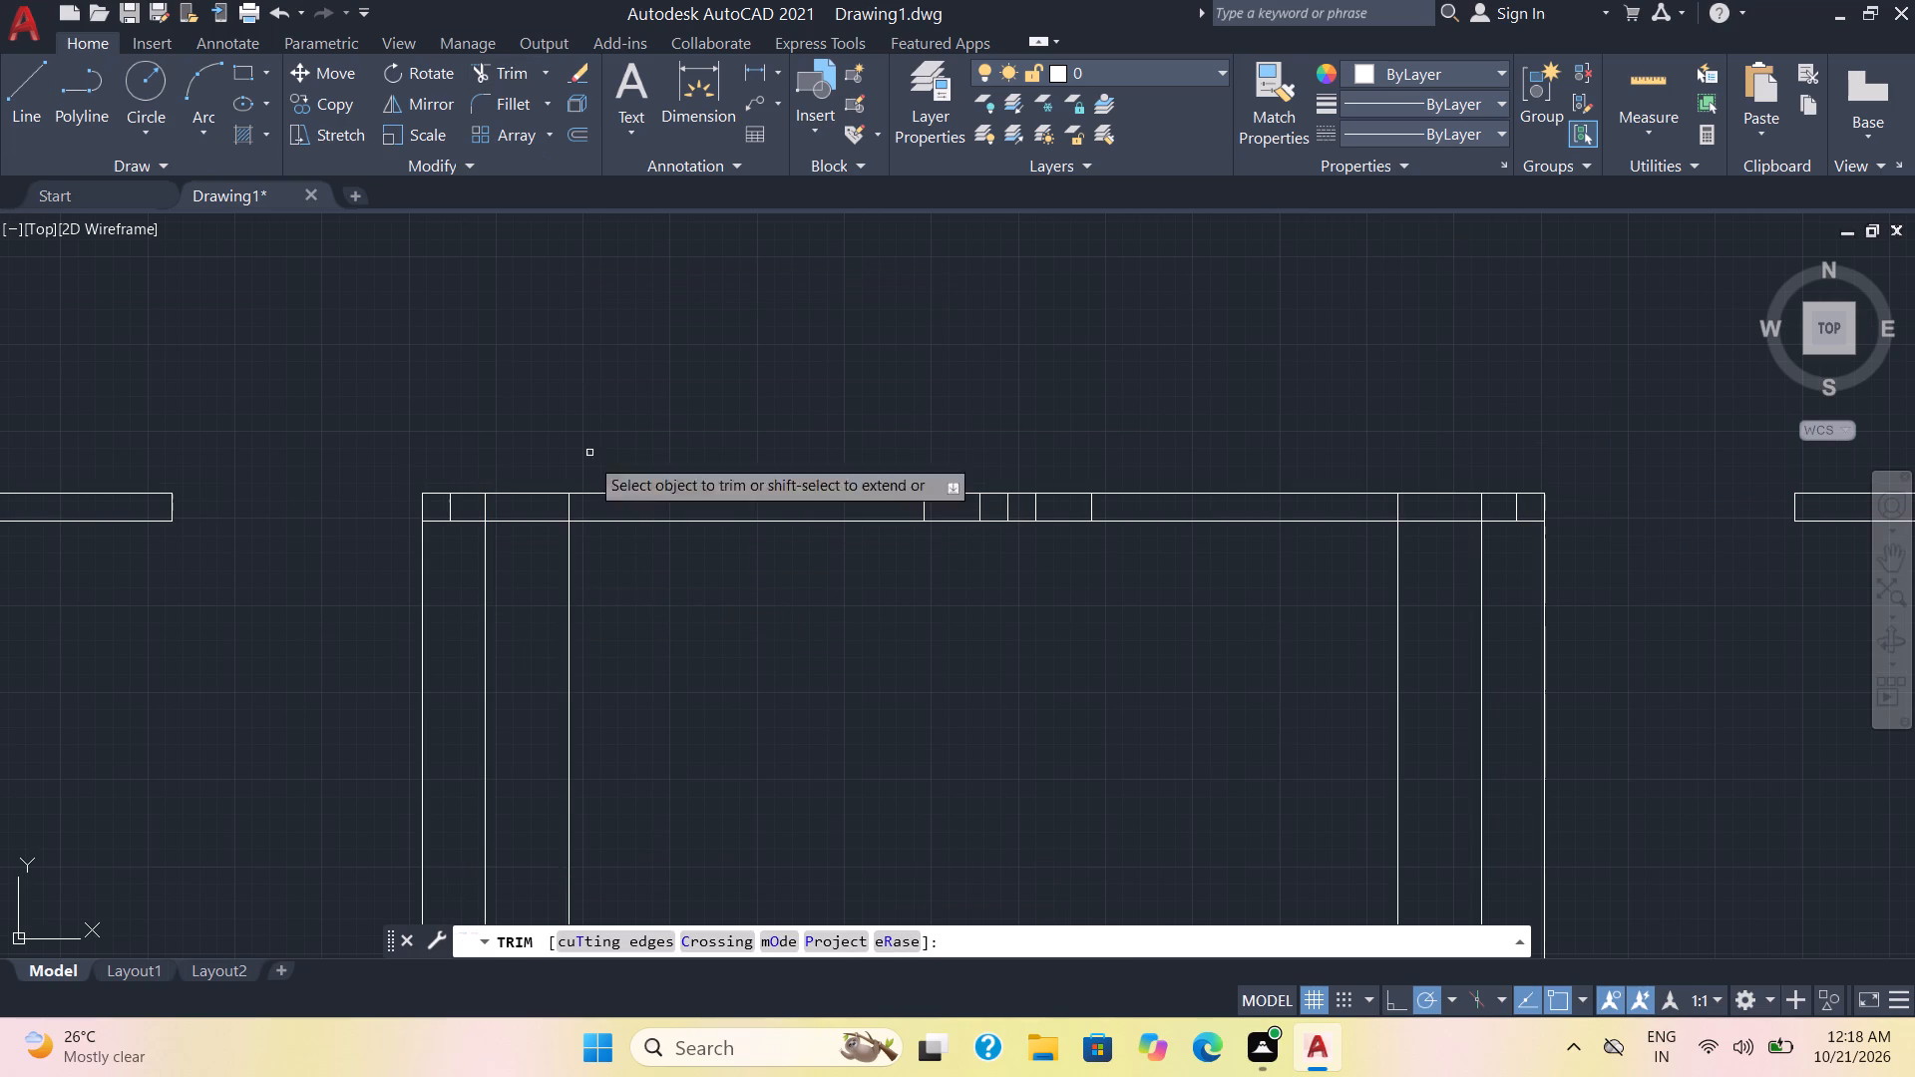
left_click(566, 591)
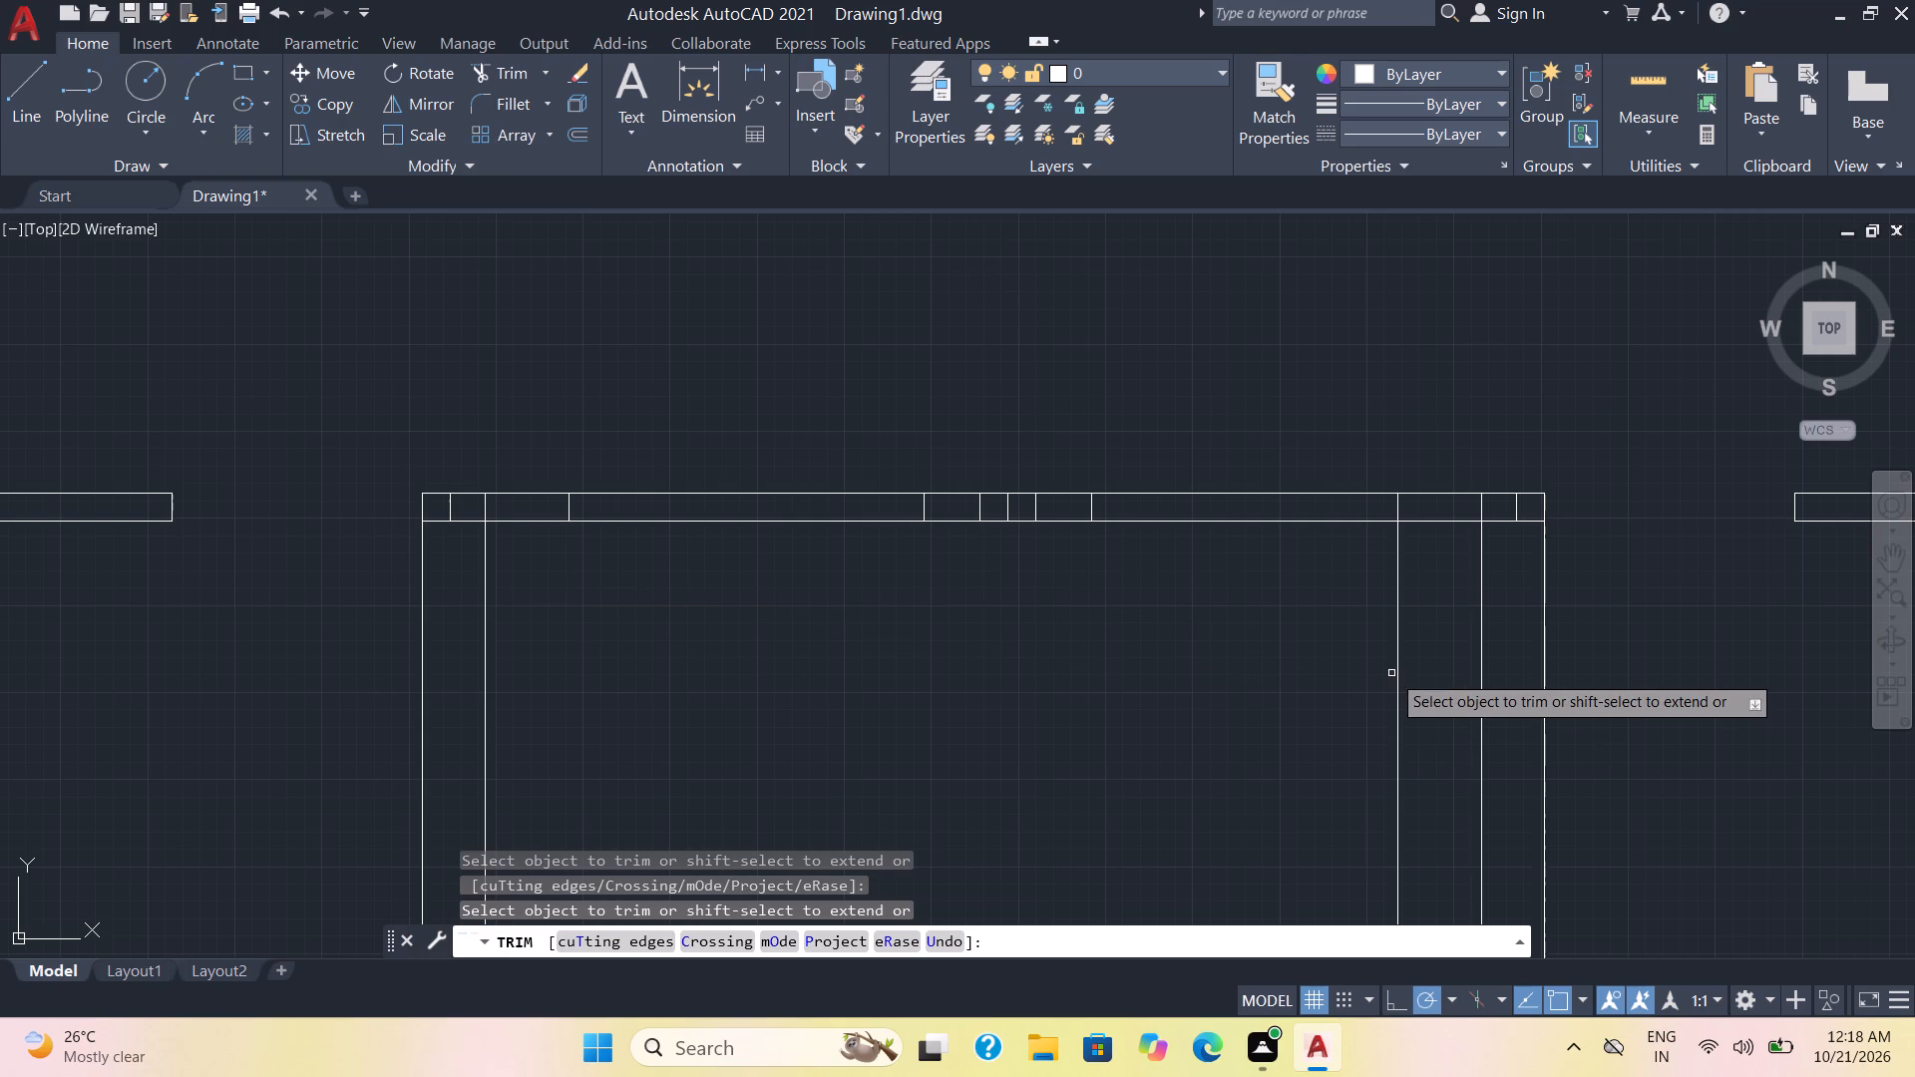
left_click(1399, 669)
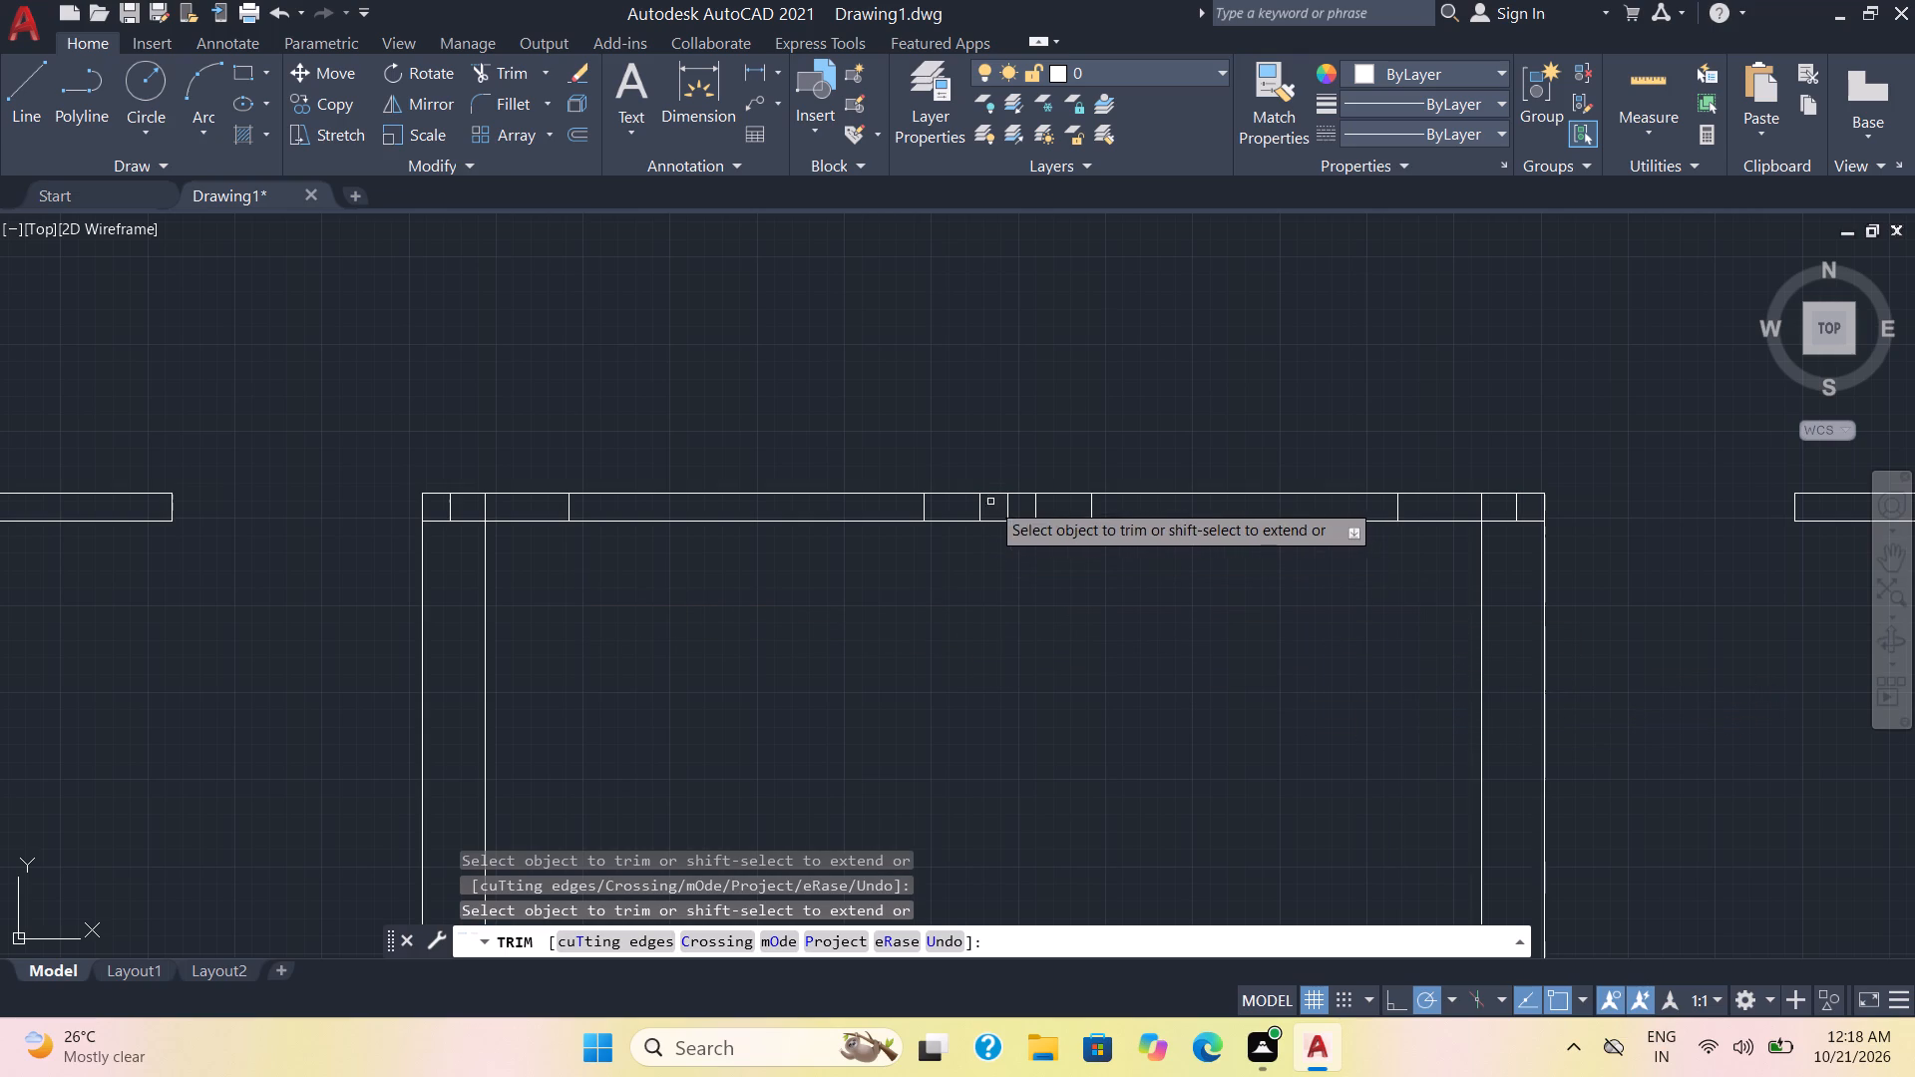
left_click_drag(757, 446, 762, 587)
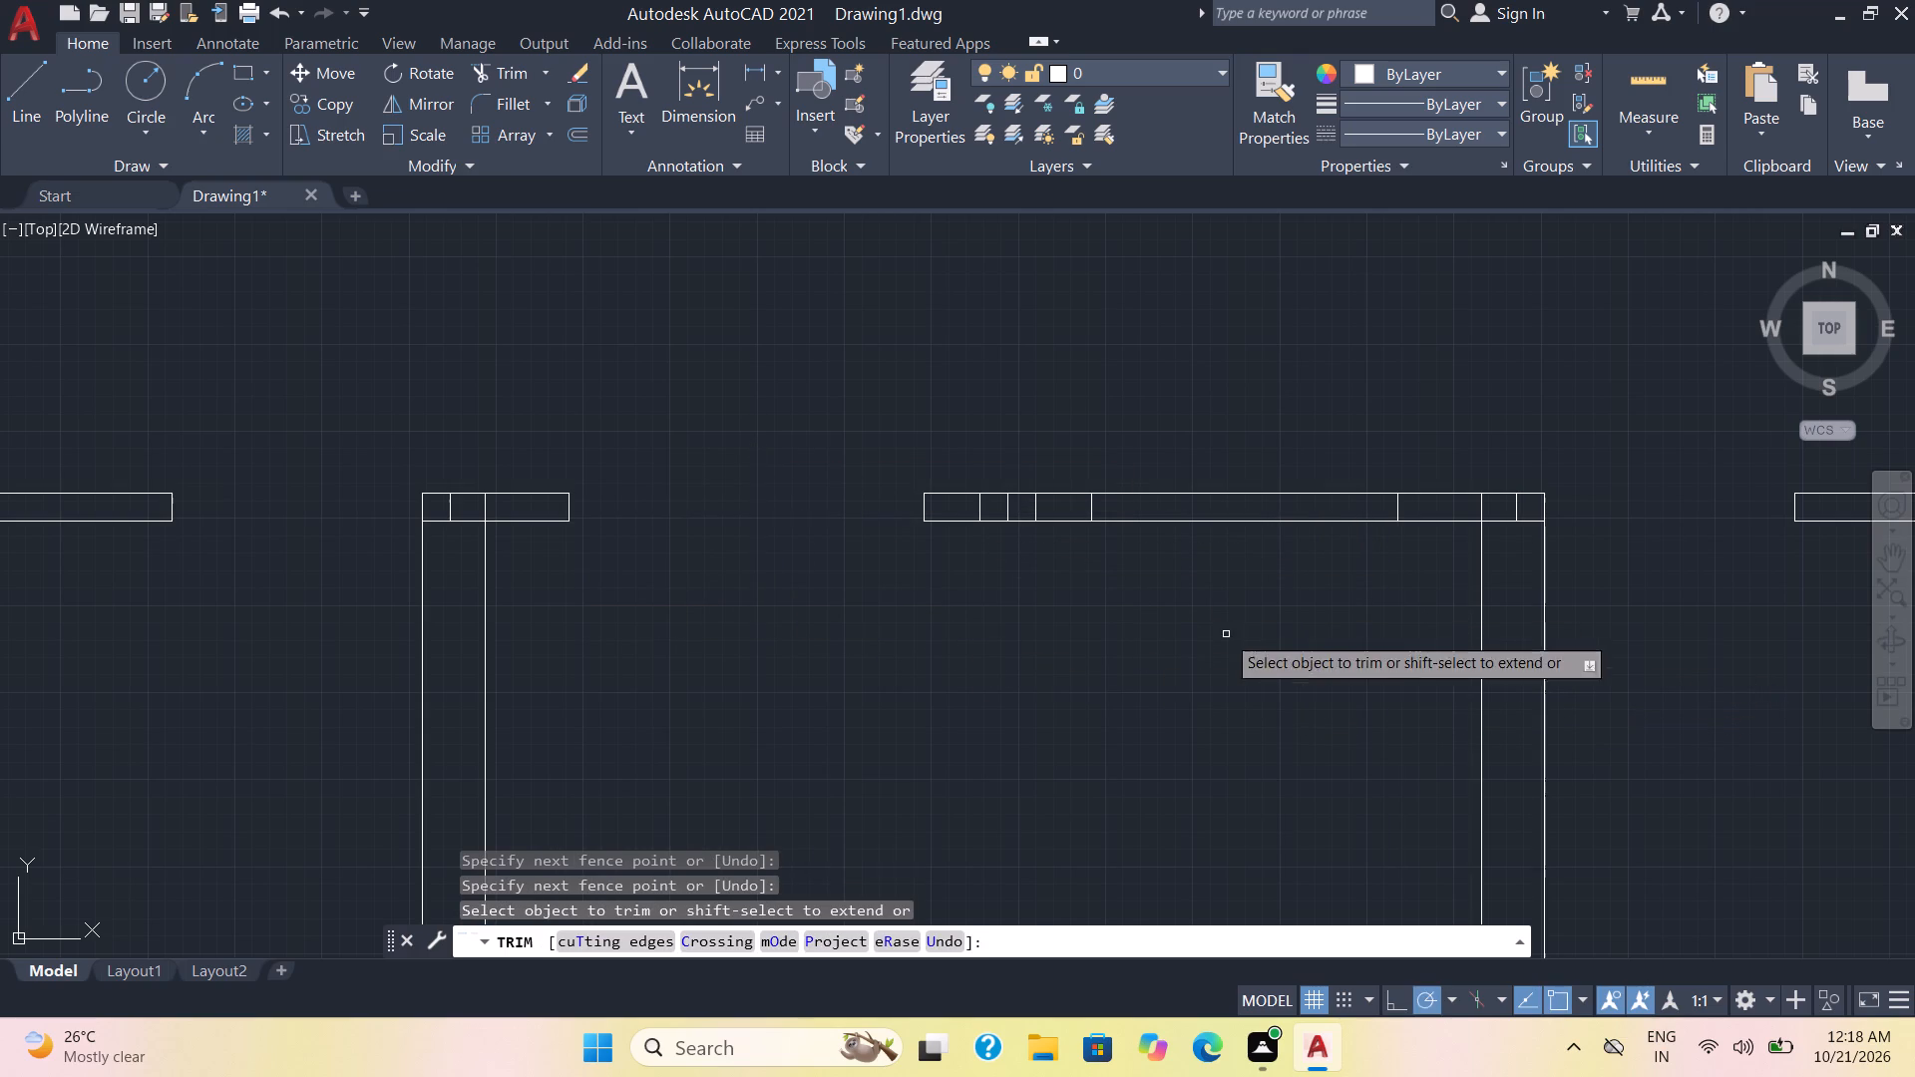
left_click_drag(1256, 616, 1254, 454)
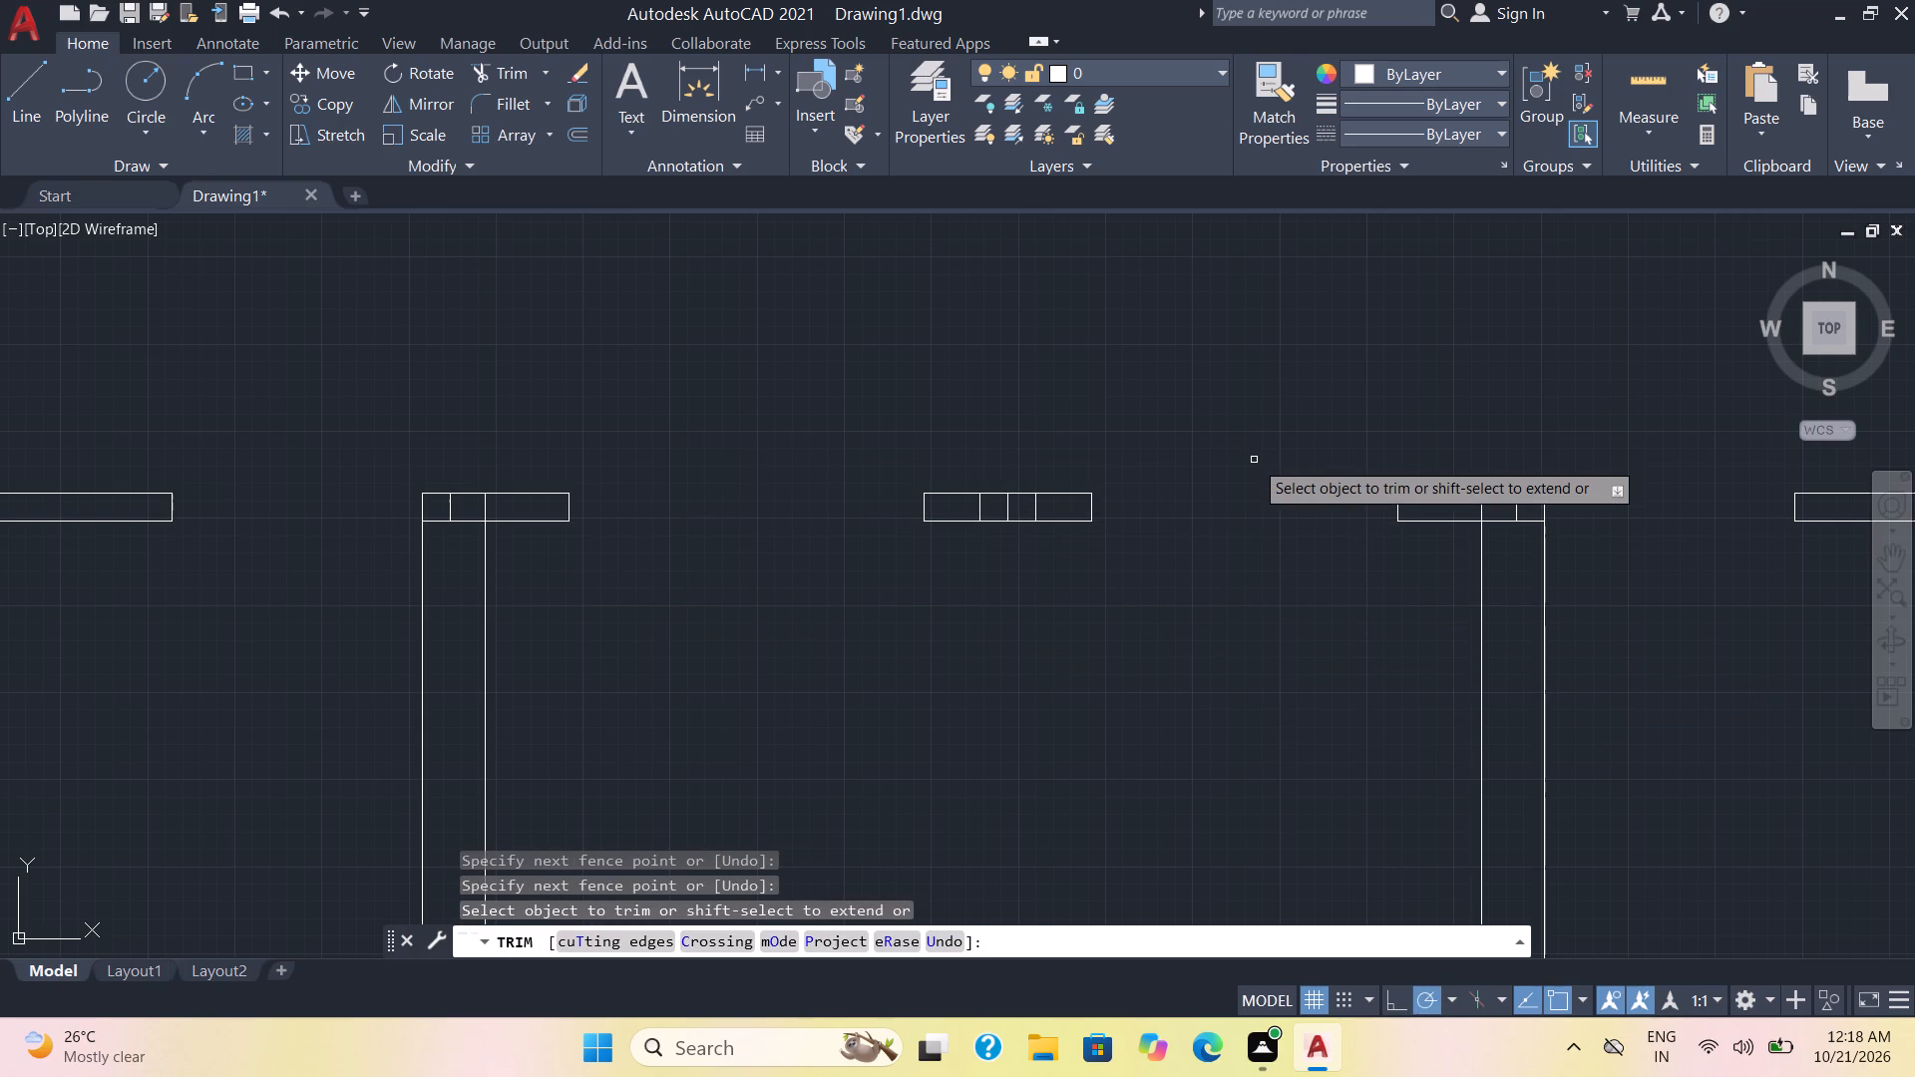
Extend both faces of the central vertical partition down to the middle stub of the lower central room's top wall.
scroll(1254, 460, "down", 3)
middle_click_drag(1239, 418, 1198, 485)
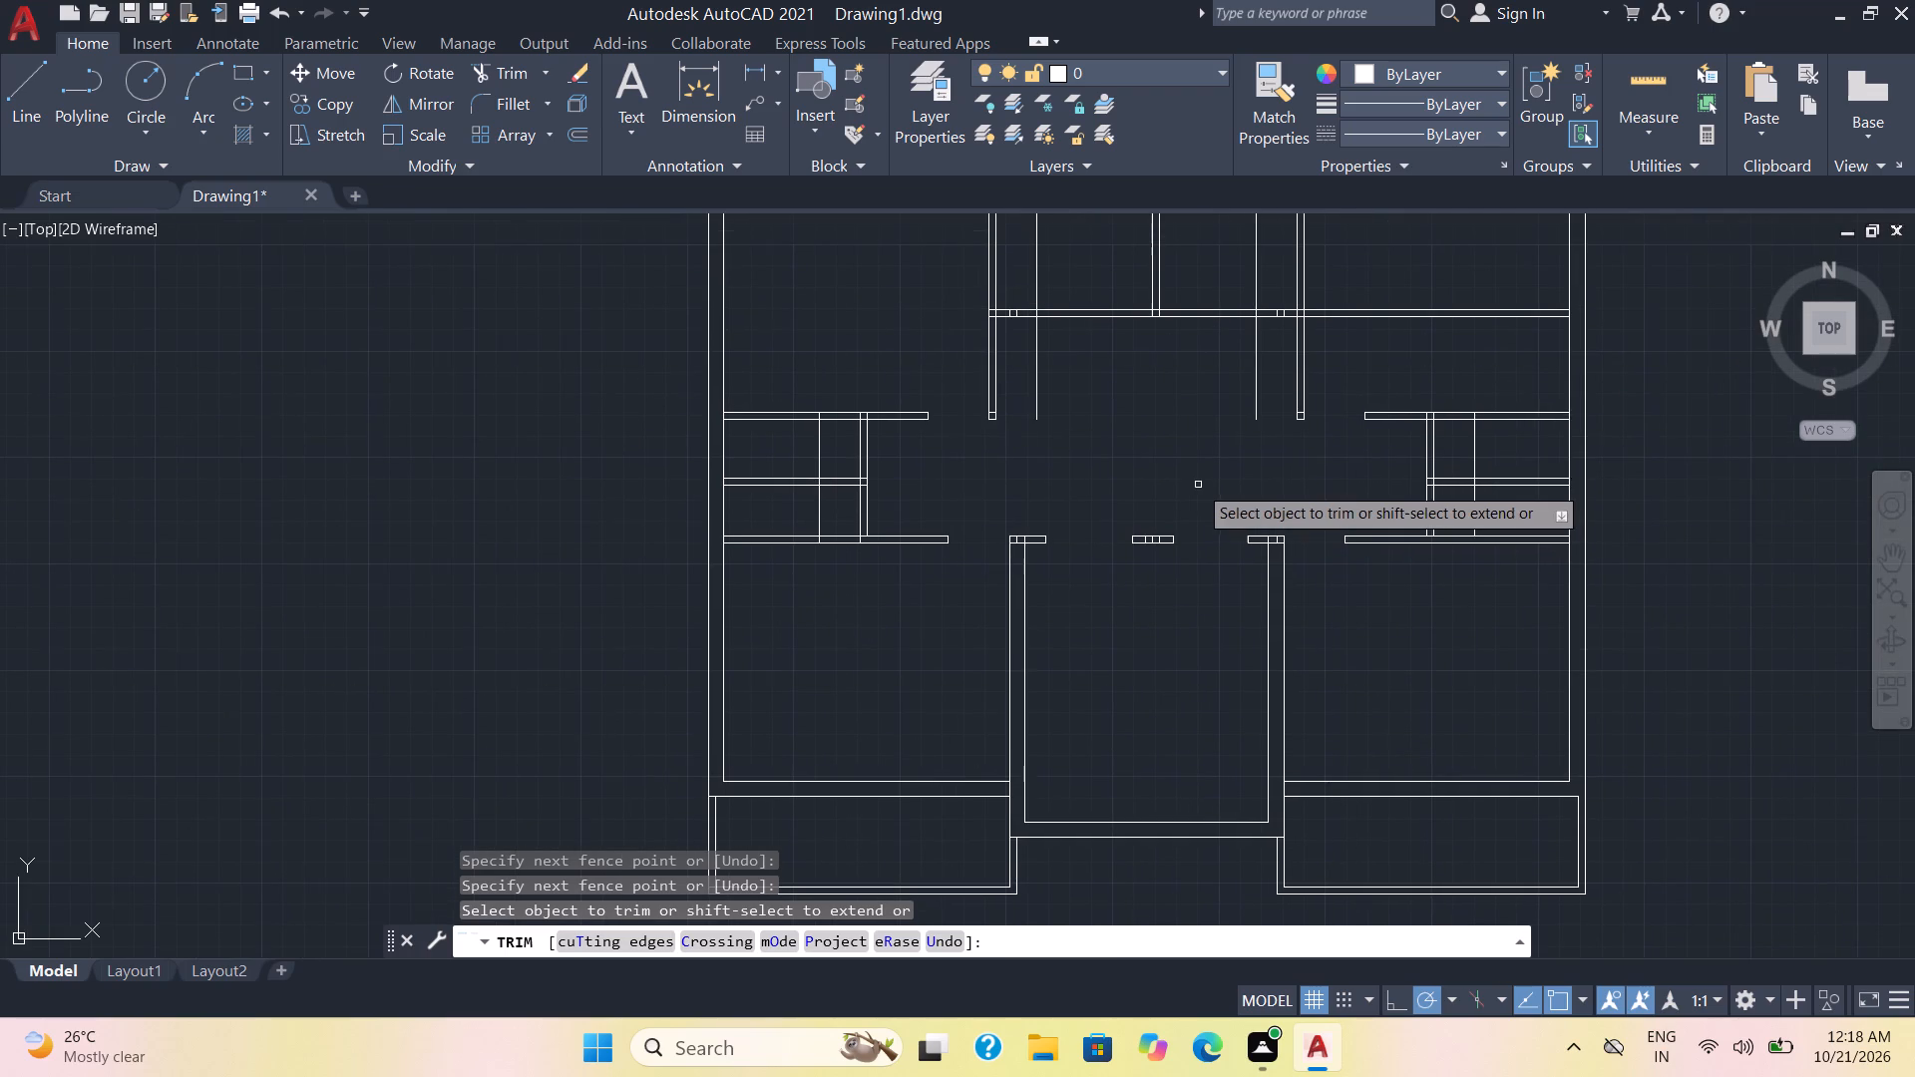
scroll(1188, 453, "up", 2)
middle_click_drag(1168, 423, 1168, 593)
scroll(1158, 568, "down", 1)
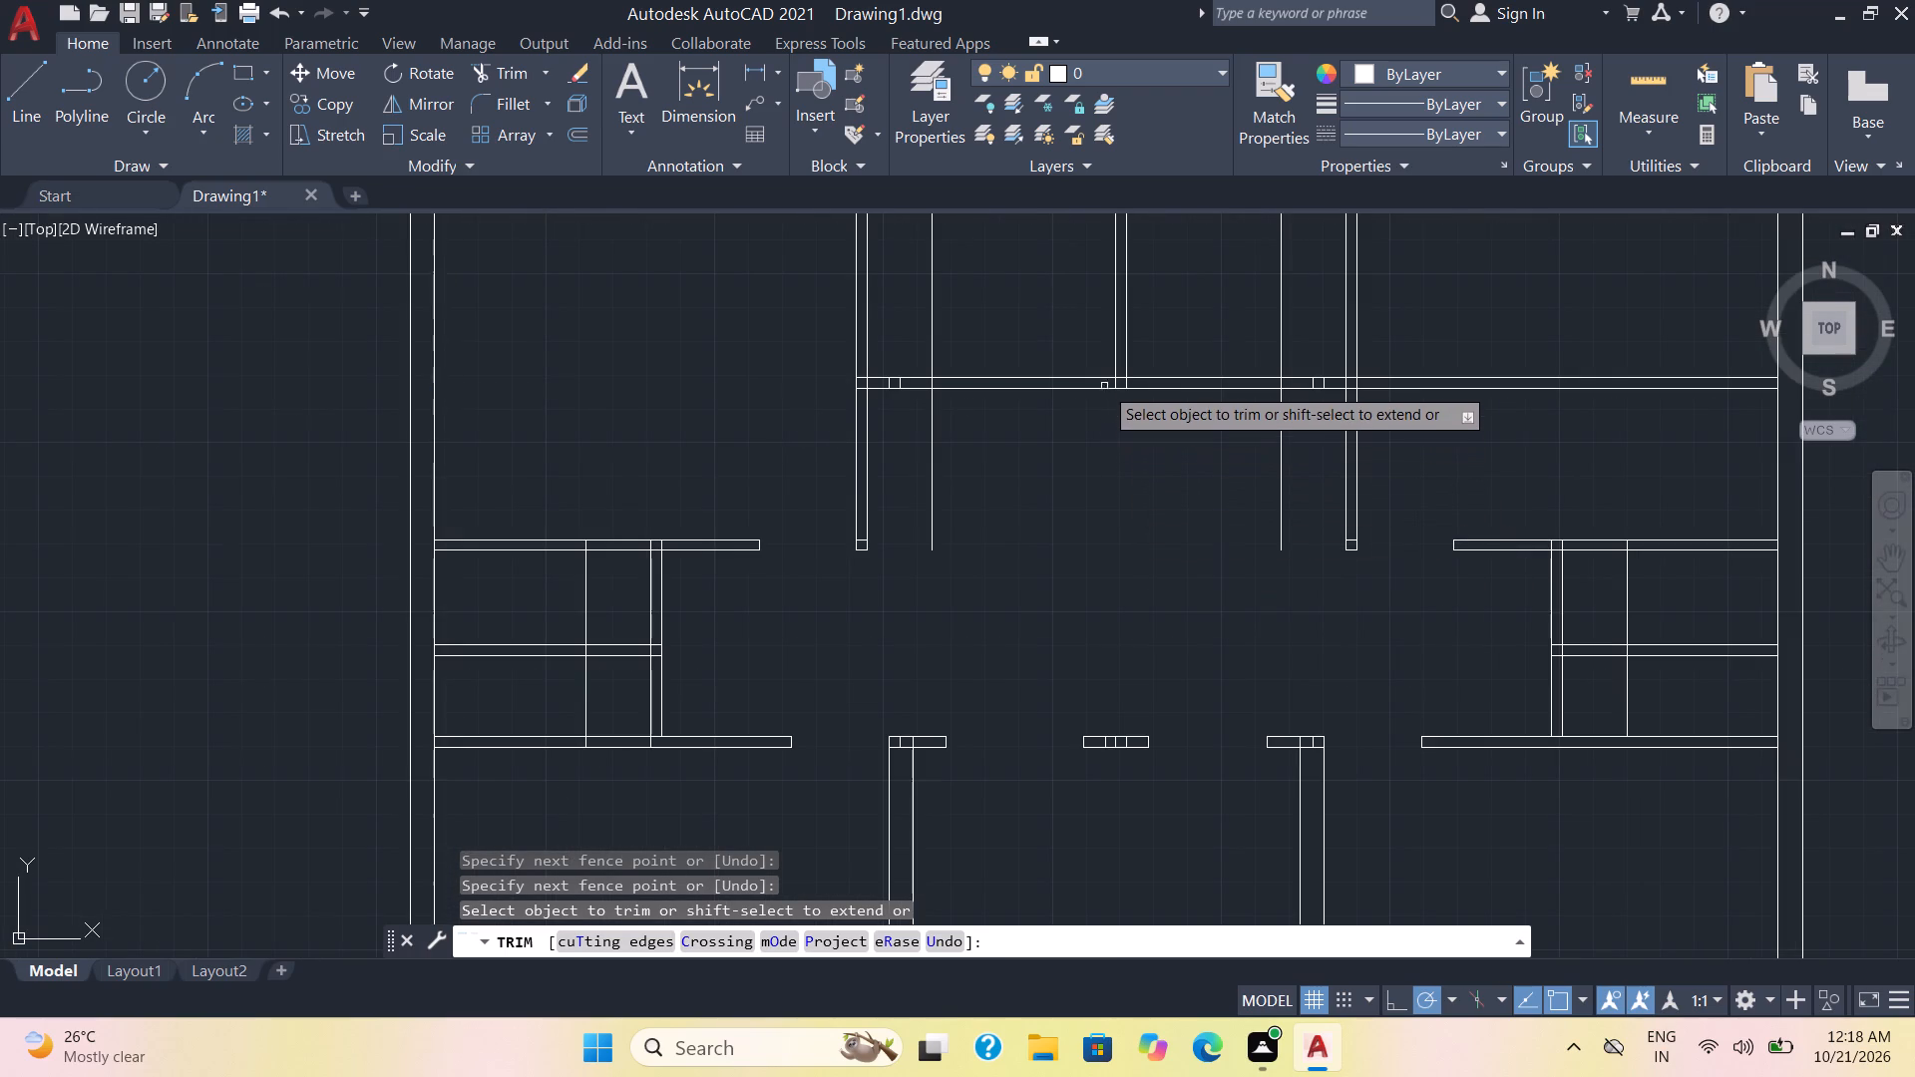
left_click(1116, 383, "shift")
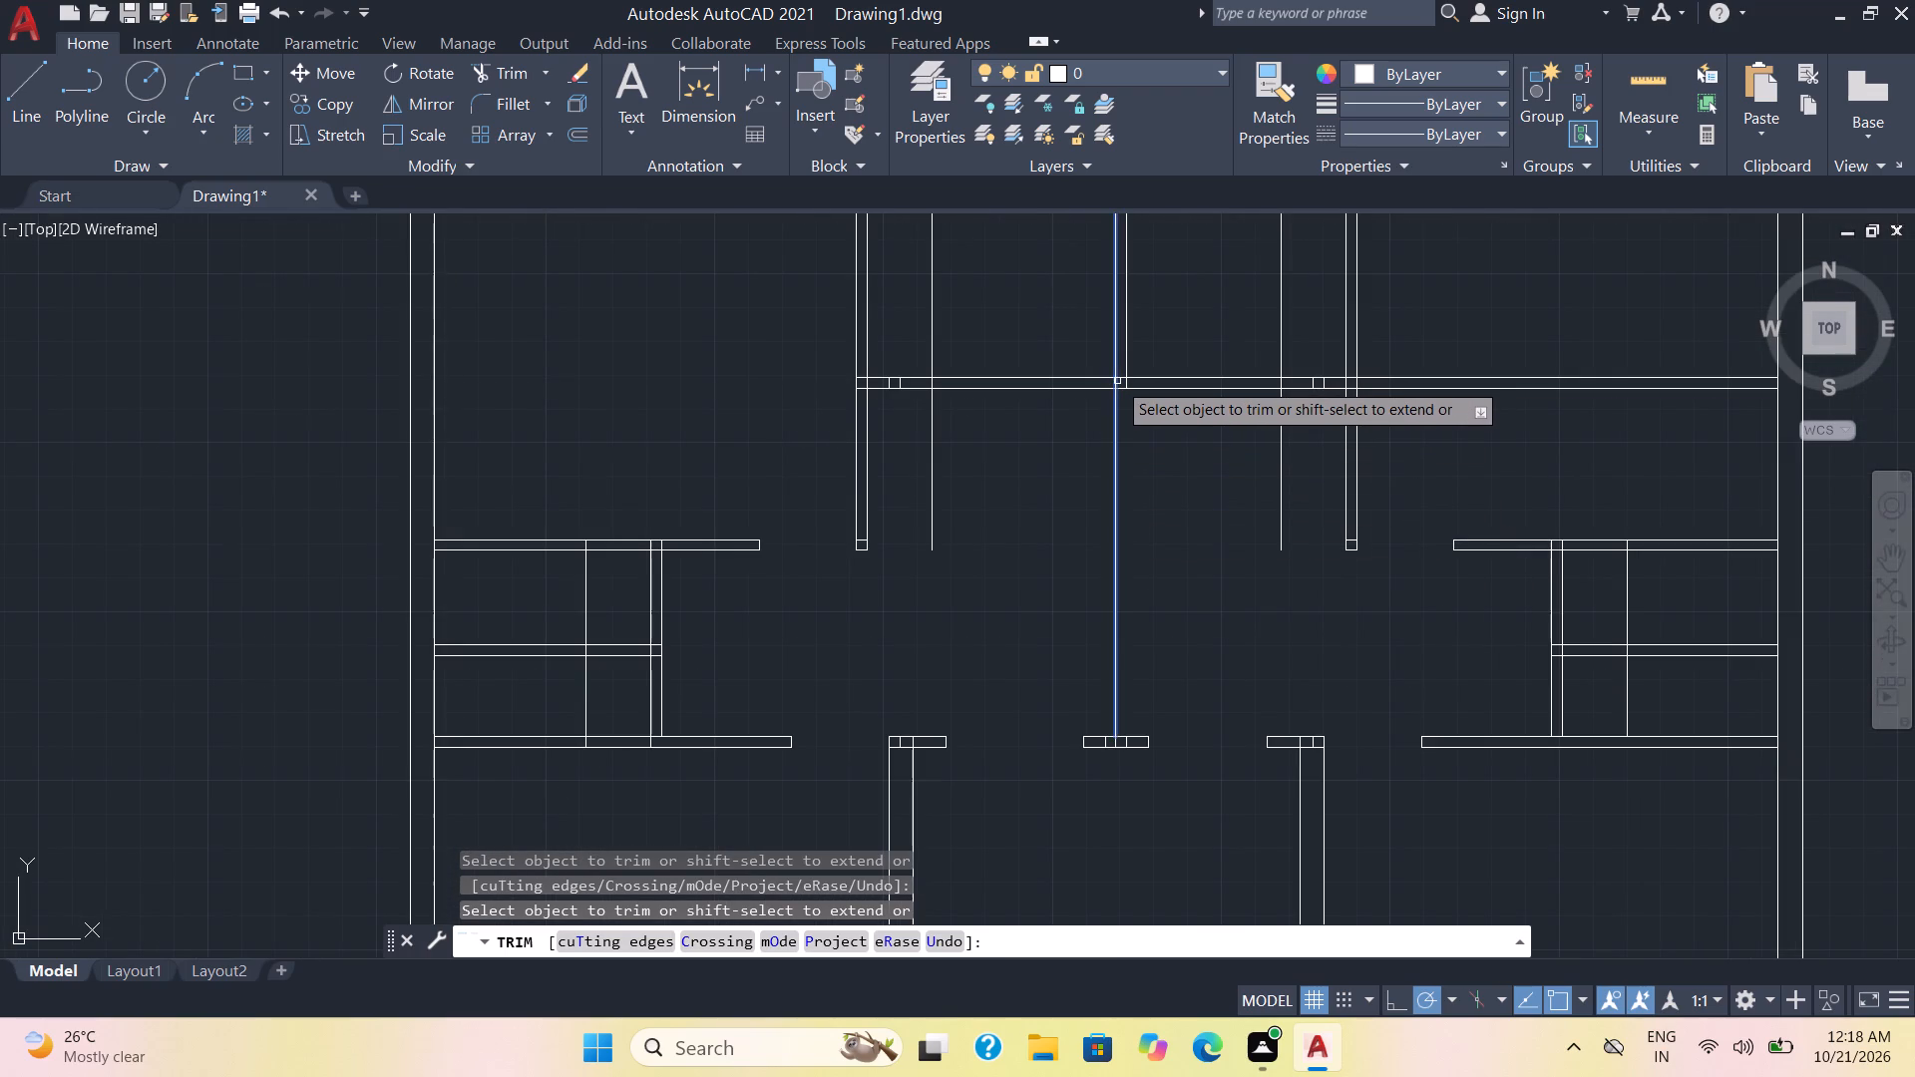
left_click(1127, 377, "shift")
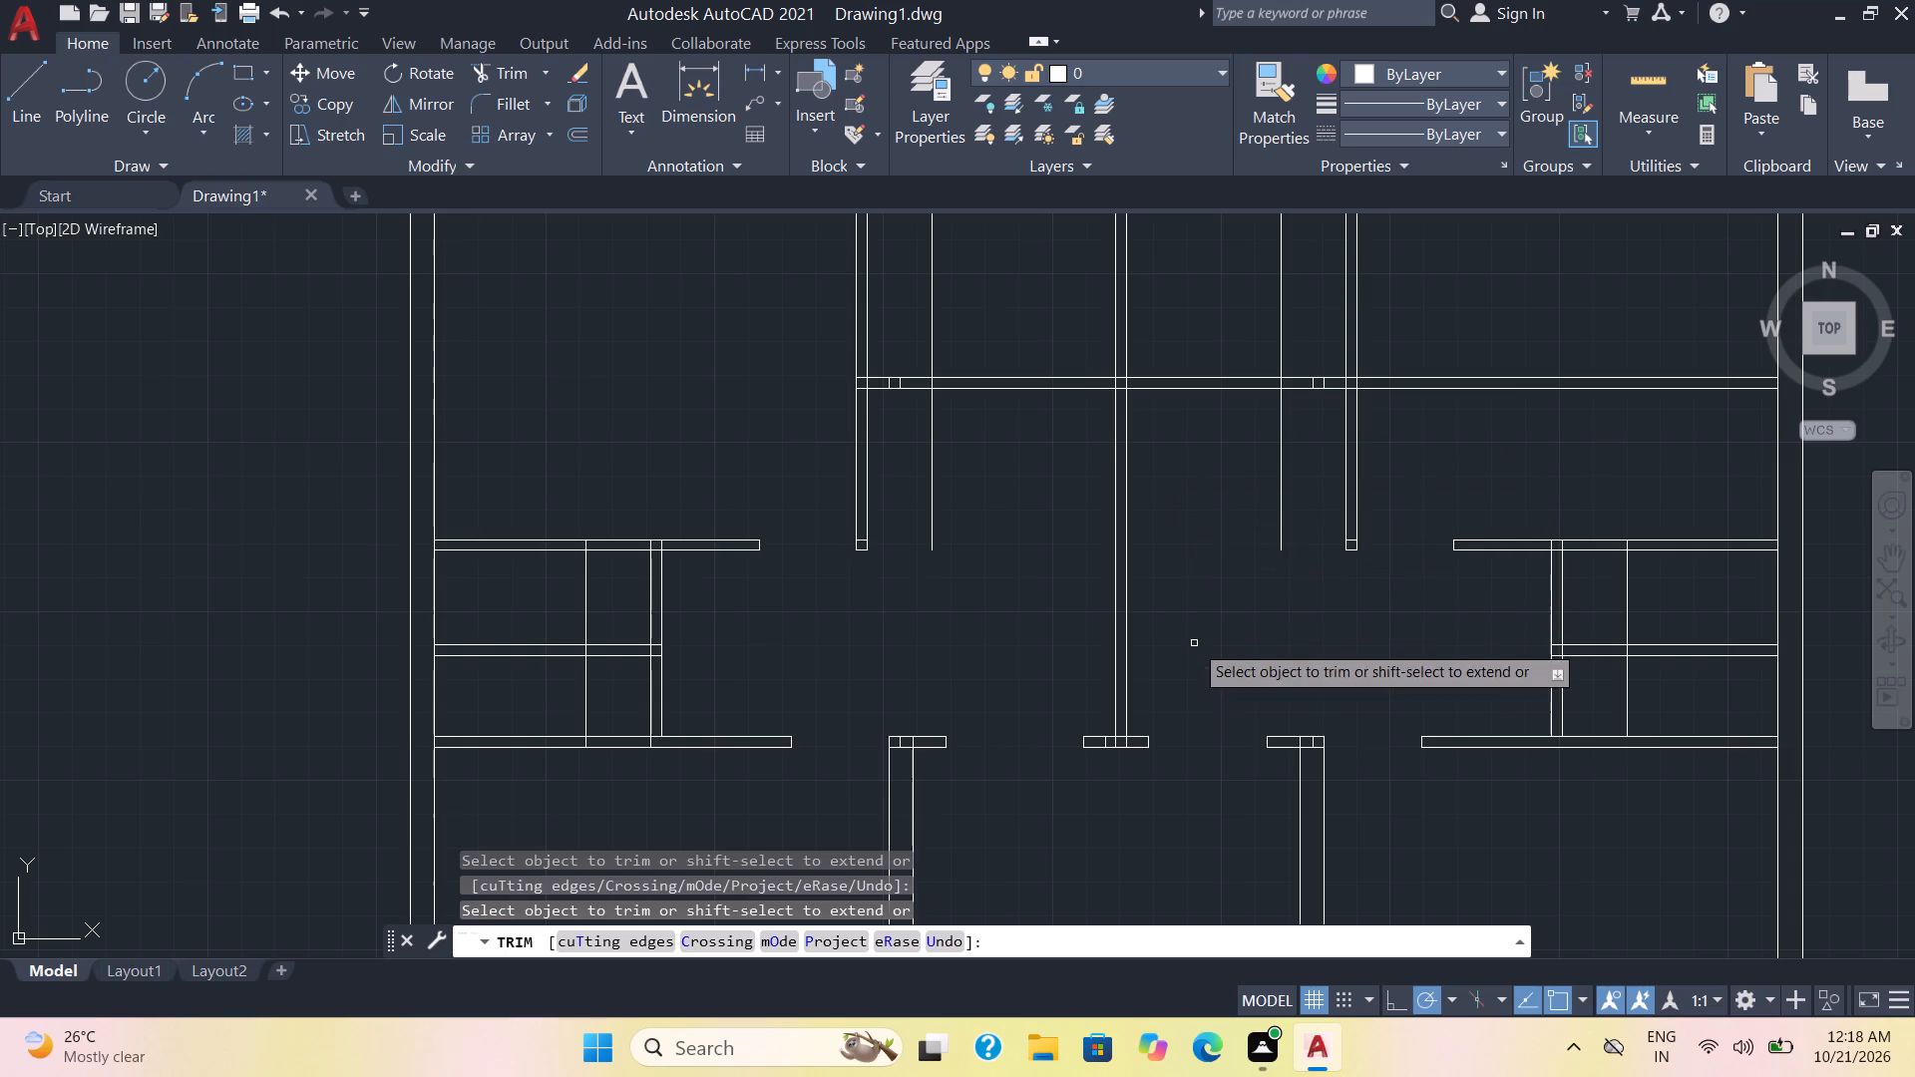
Trim the short cross lines in the middle wall stub and its top edge between the central partition's faces.
scroll(1153, 725, "up", 1)
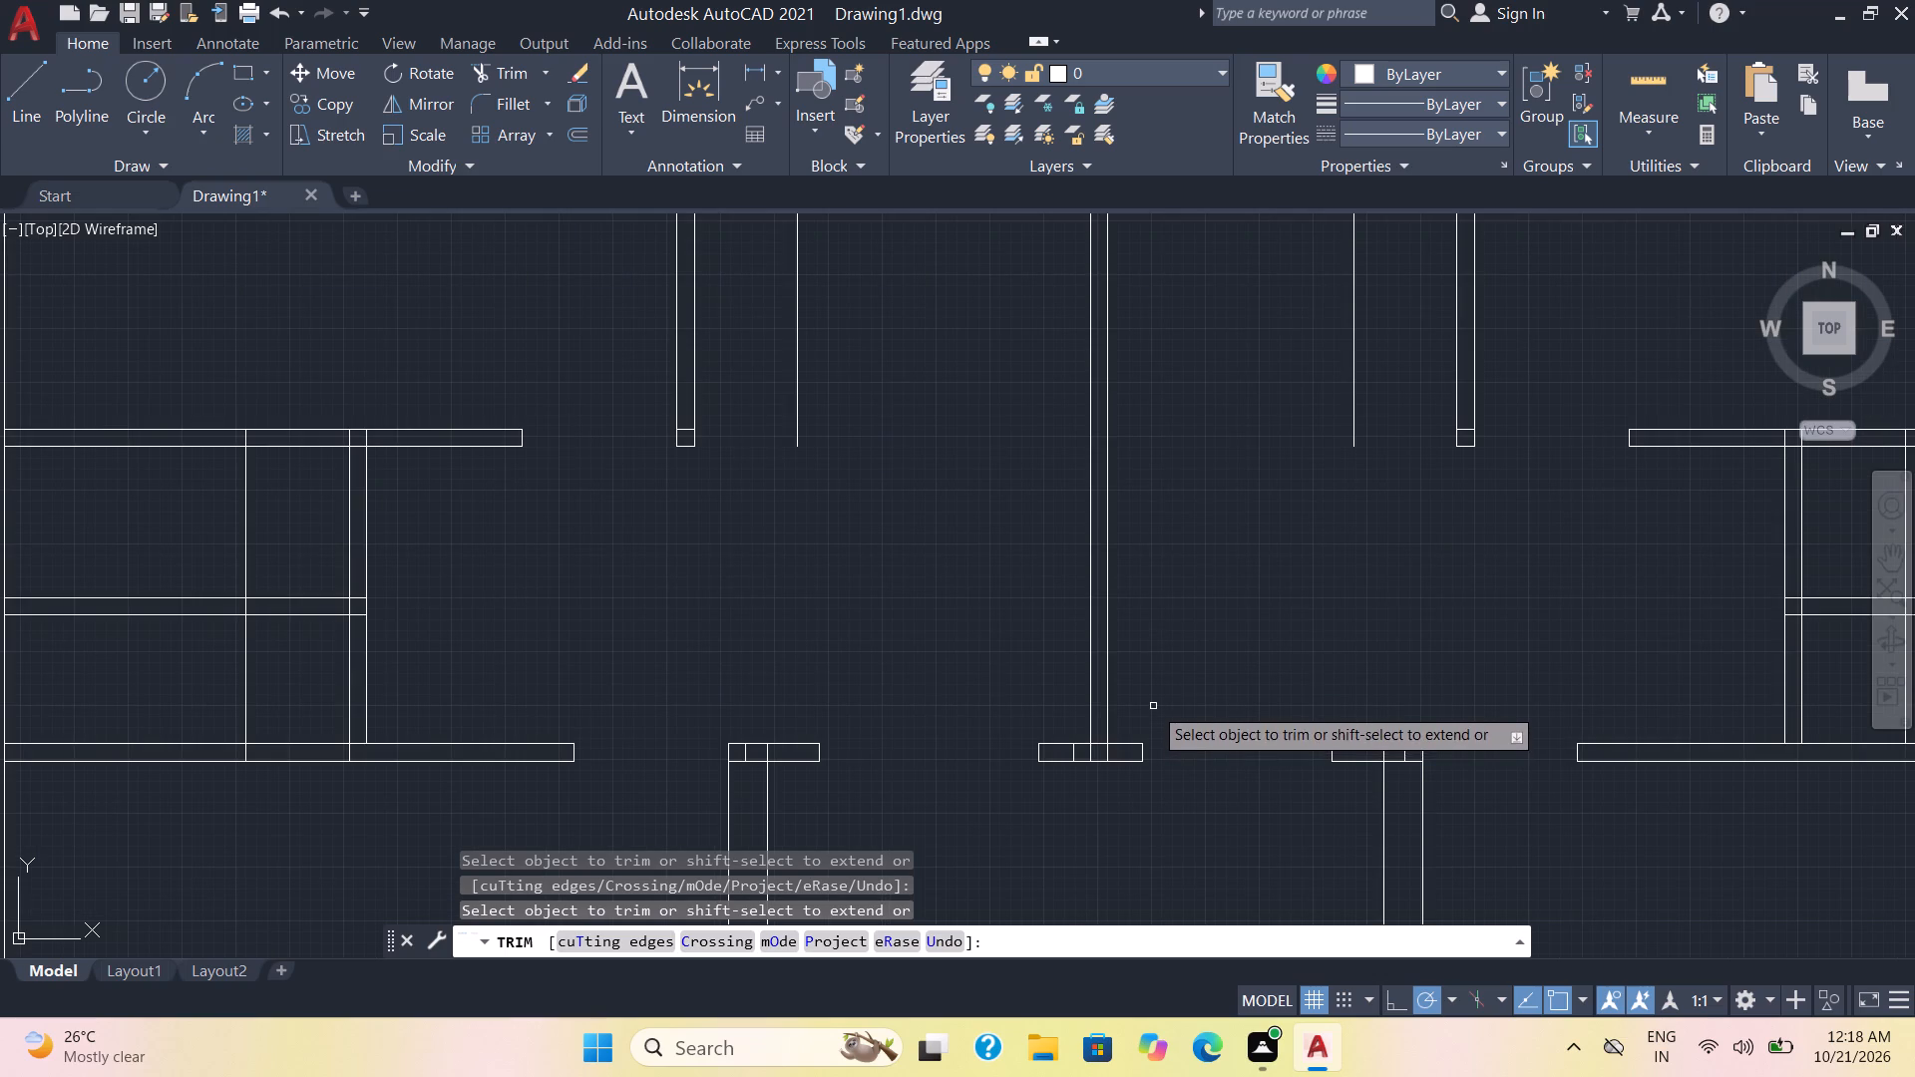
left_click(1090, 753)
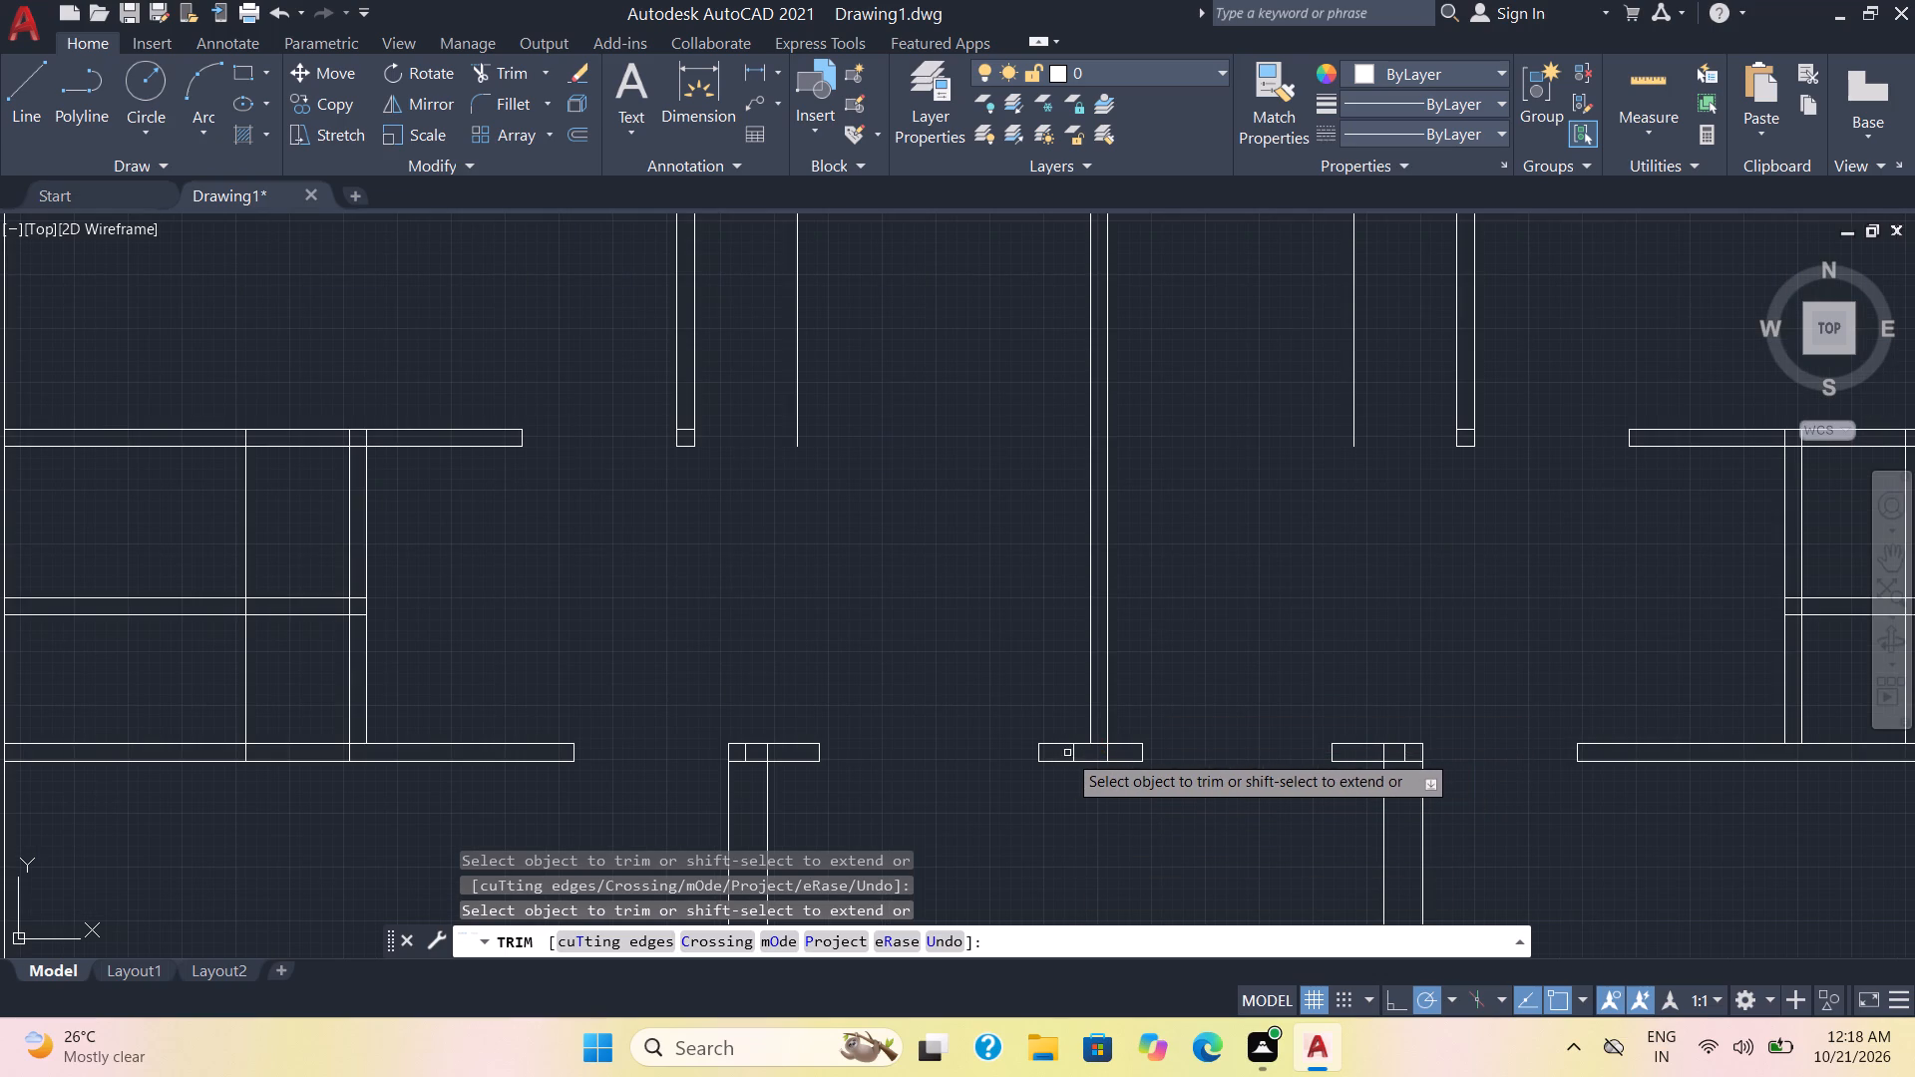
left_click(1072, 753)
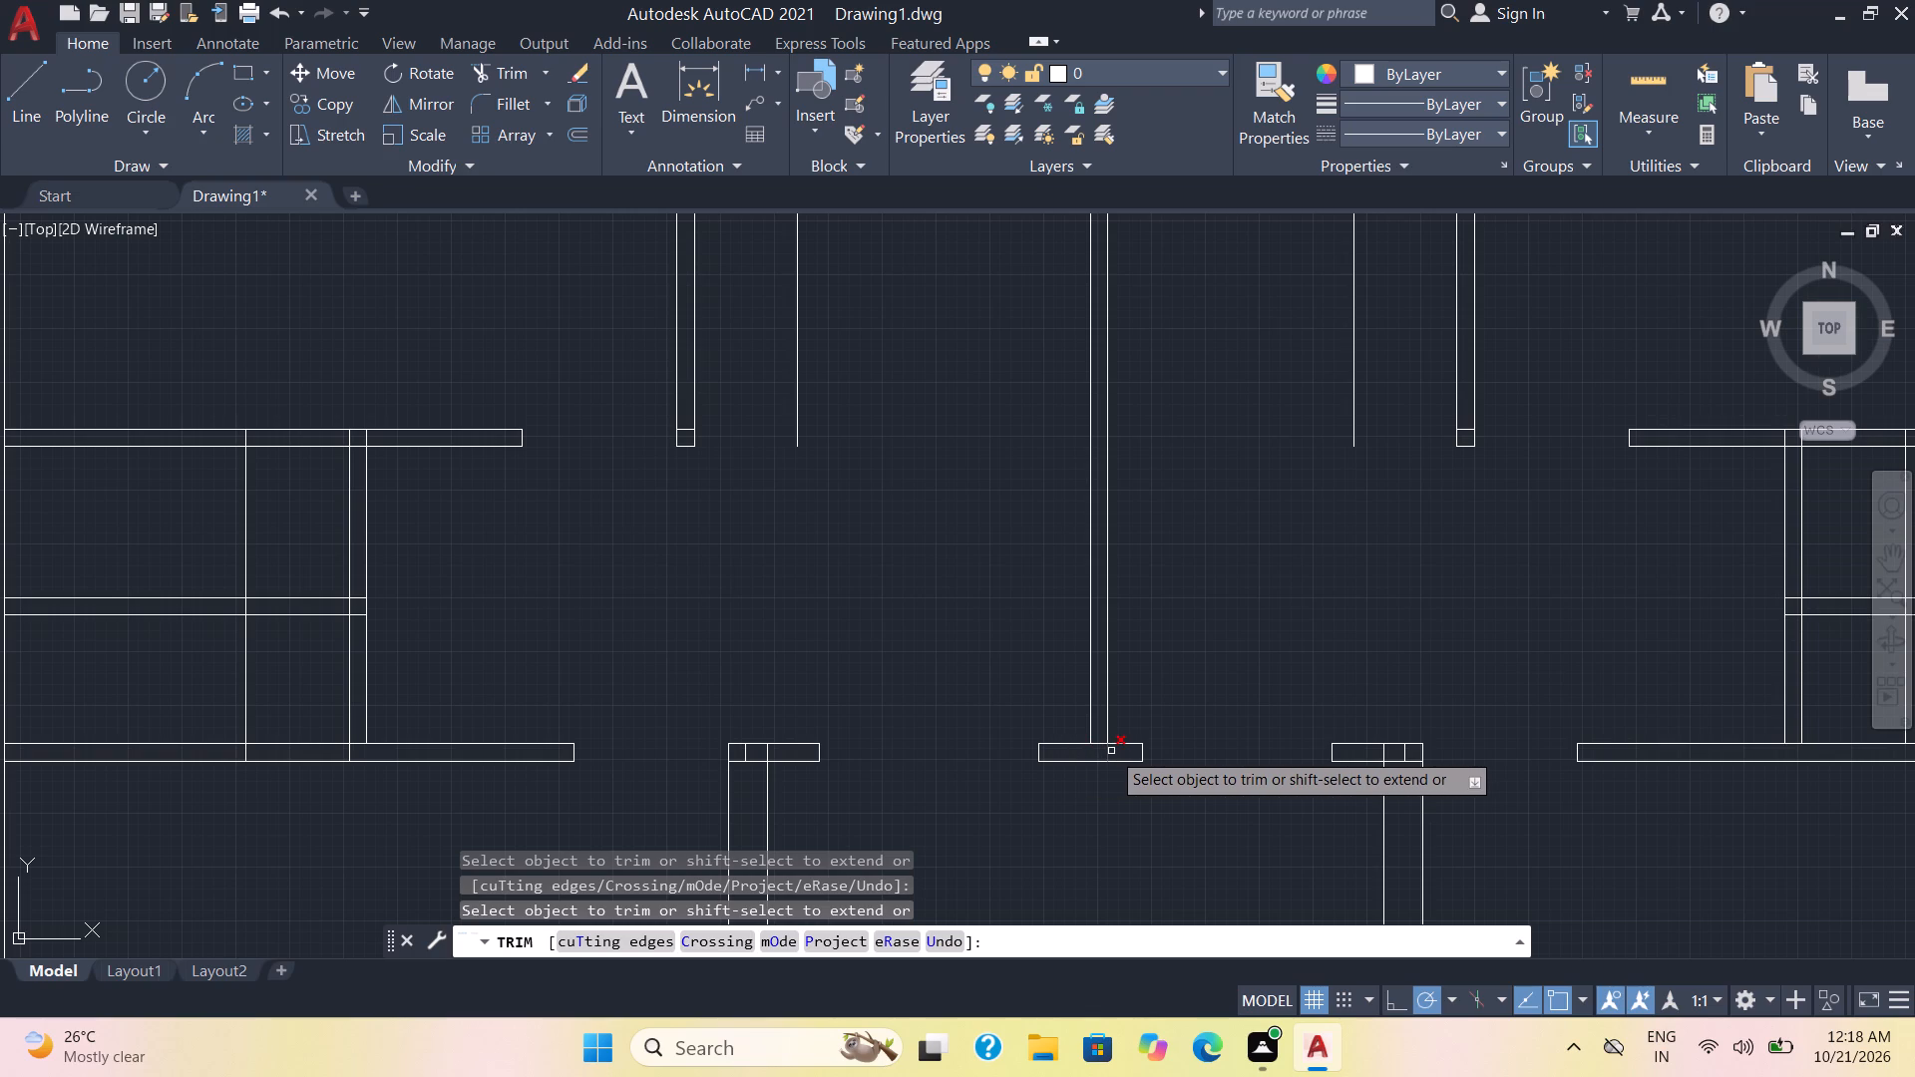
left_click(1111, 751)
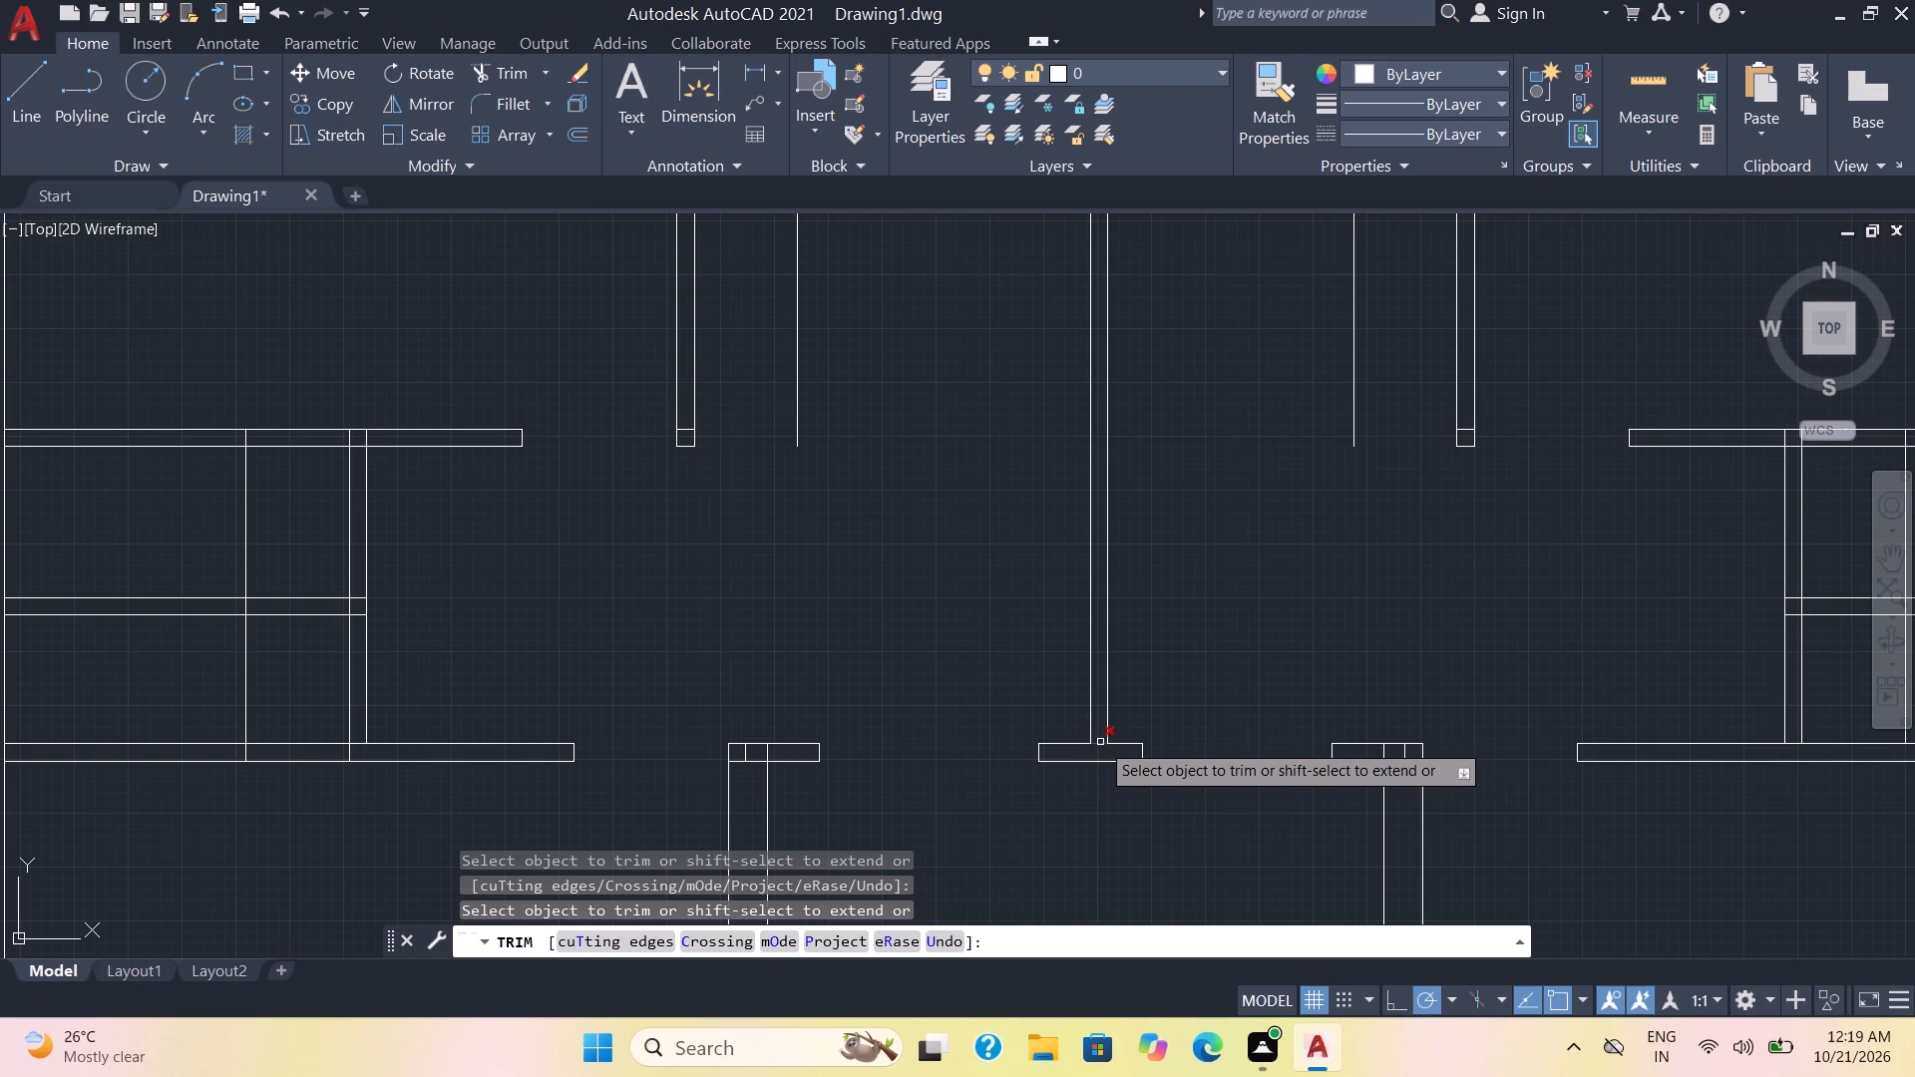
left_click(1100, 742)
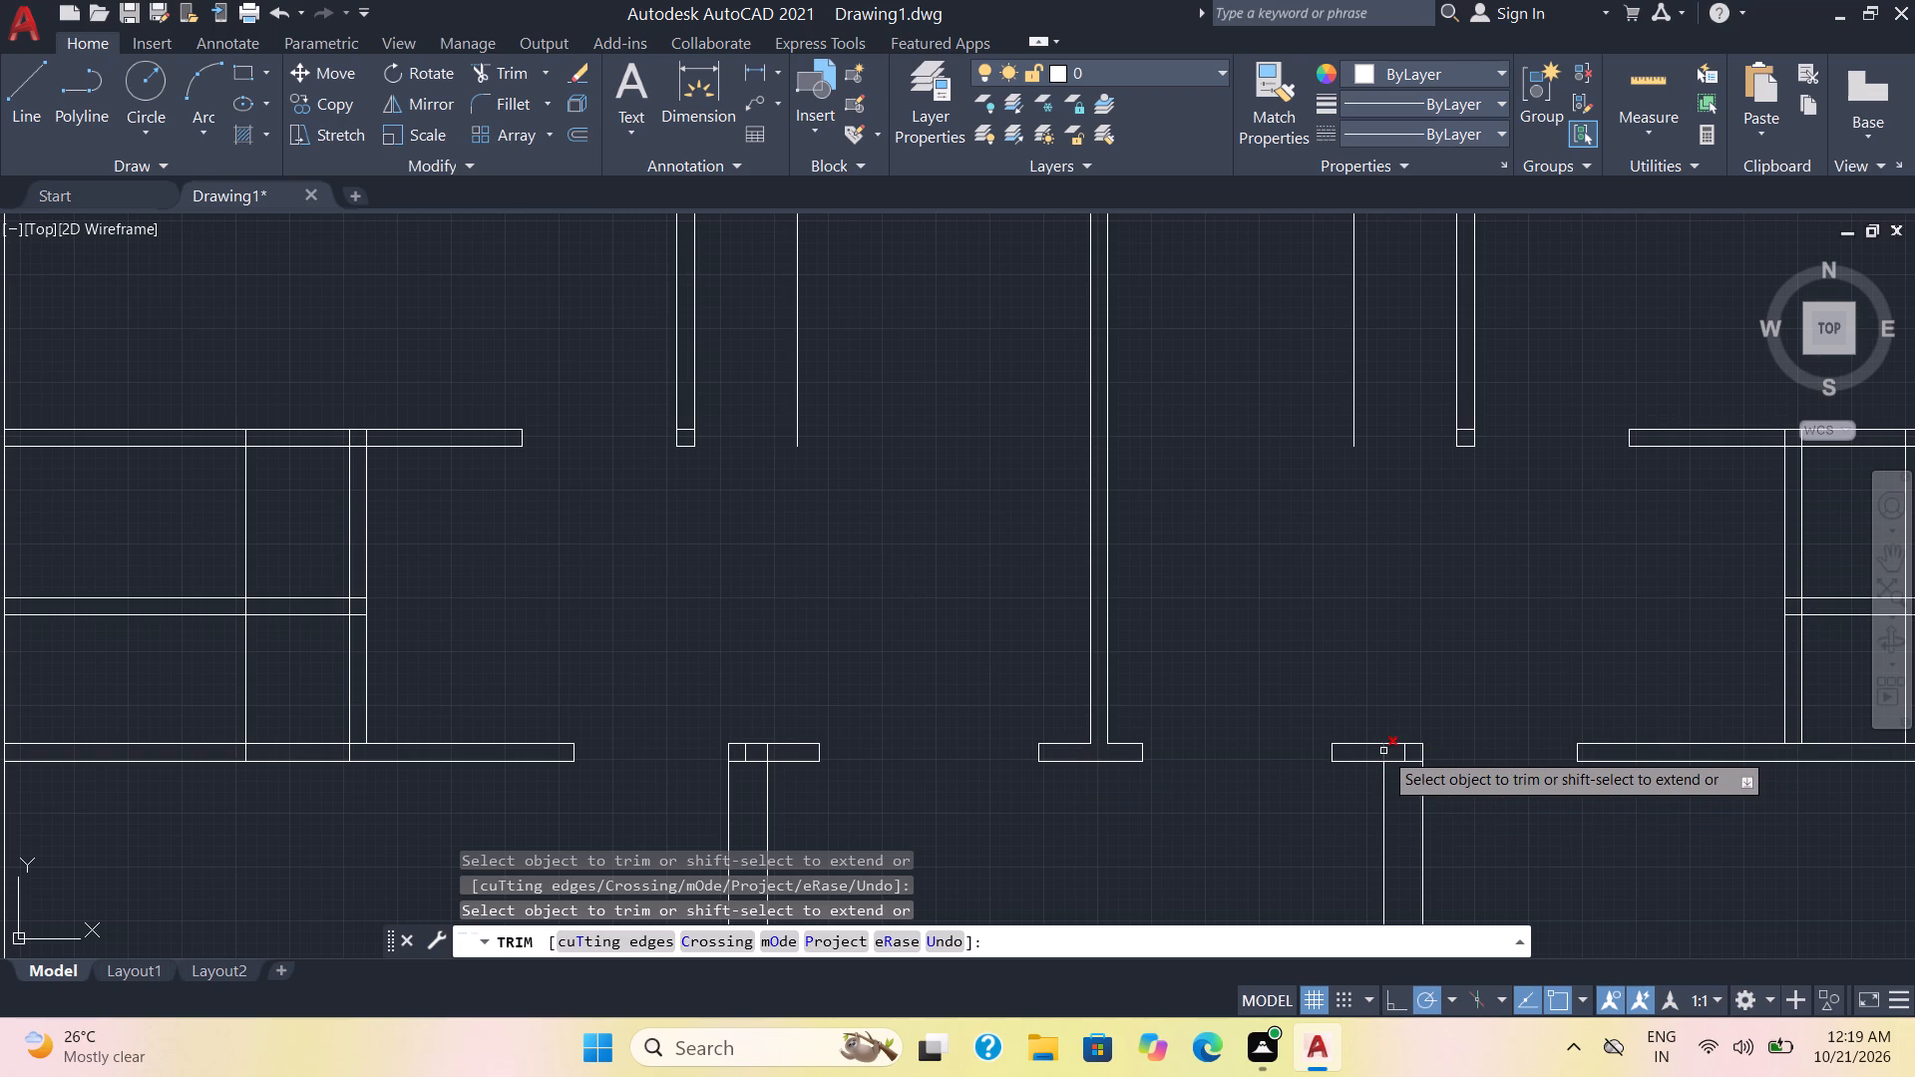
Clean up the lower central room's top corners by trimming short cross lines and bottom edges, keeping the right wall's inner face extended upward.
left_click(1383, 751)
left_click(1404, 753)
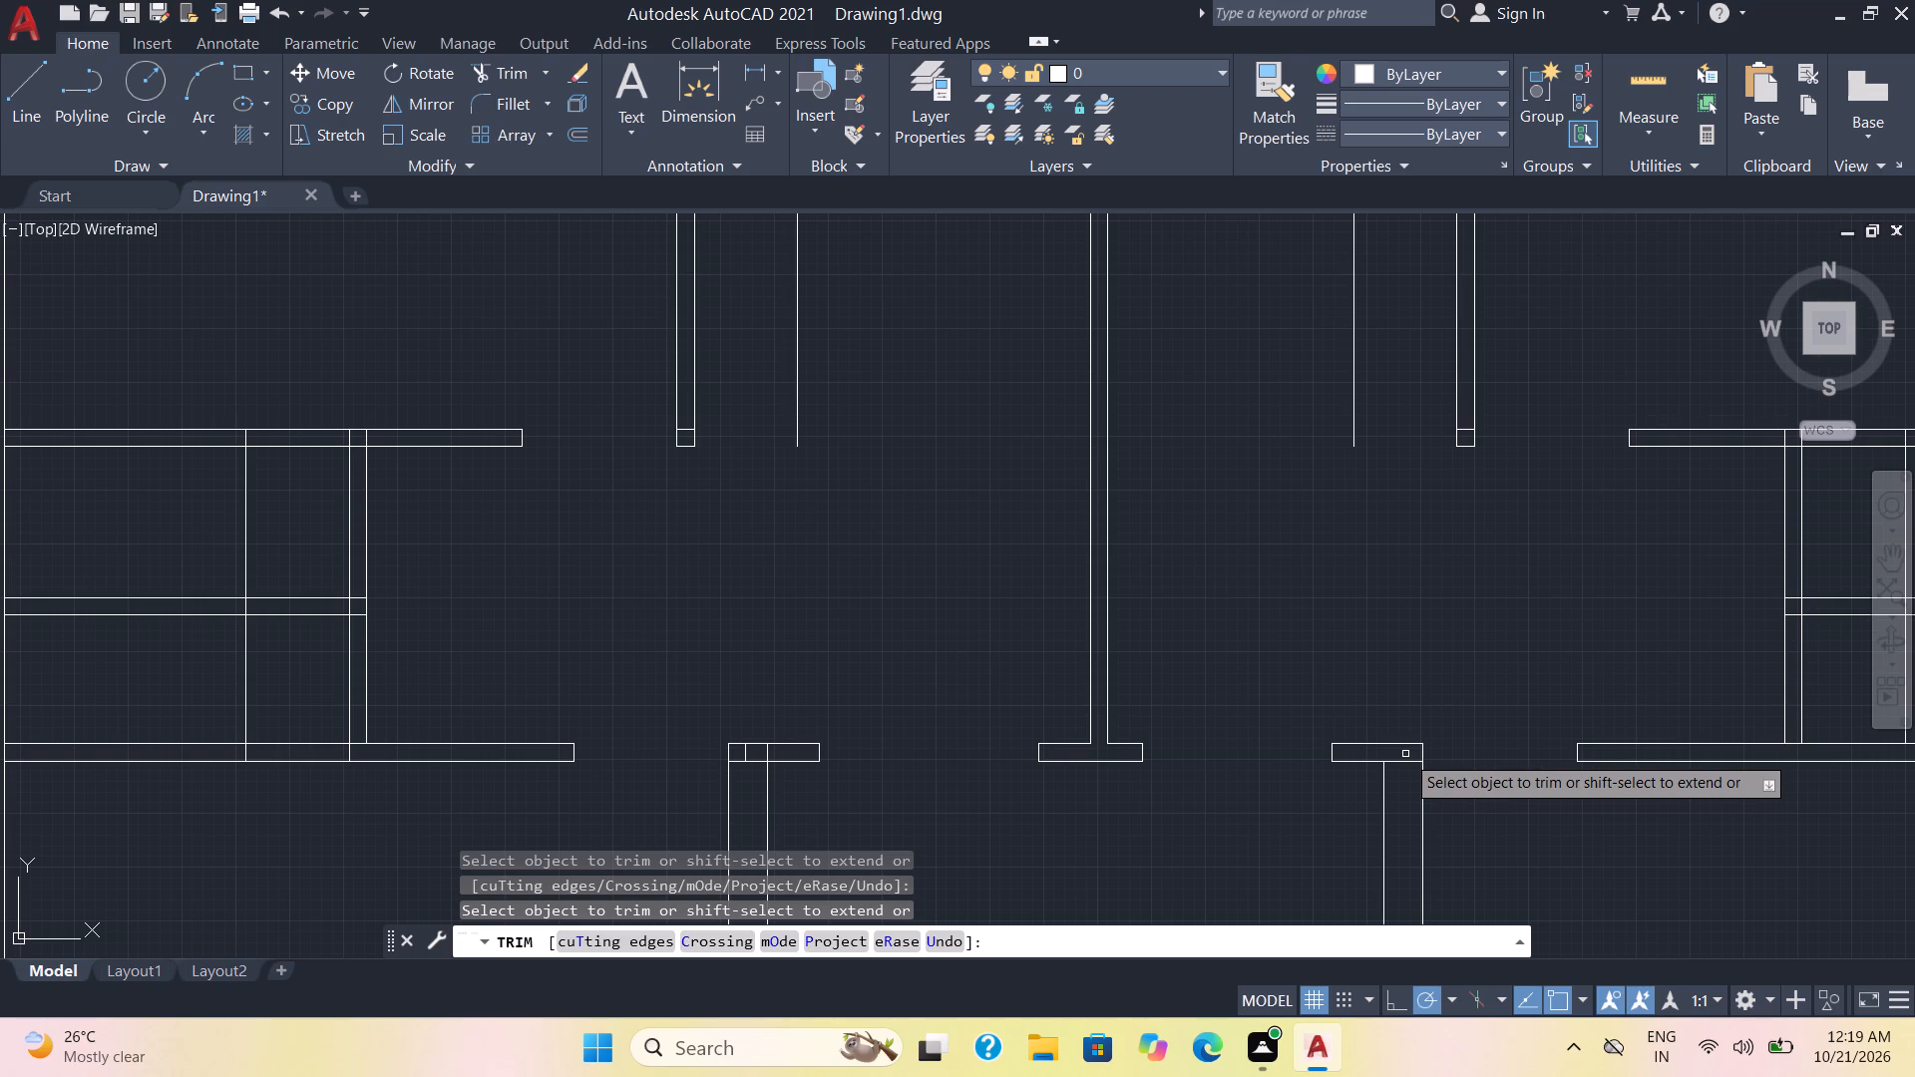
left_click(1406, 759)
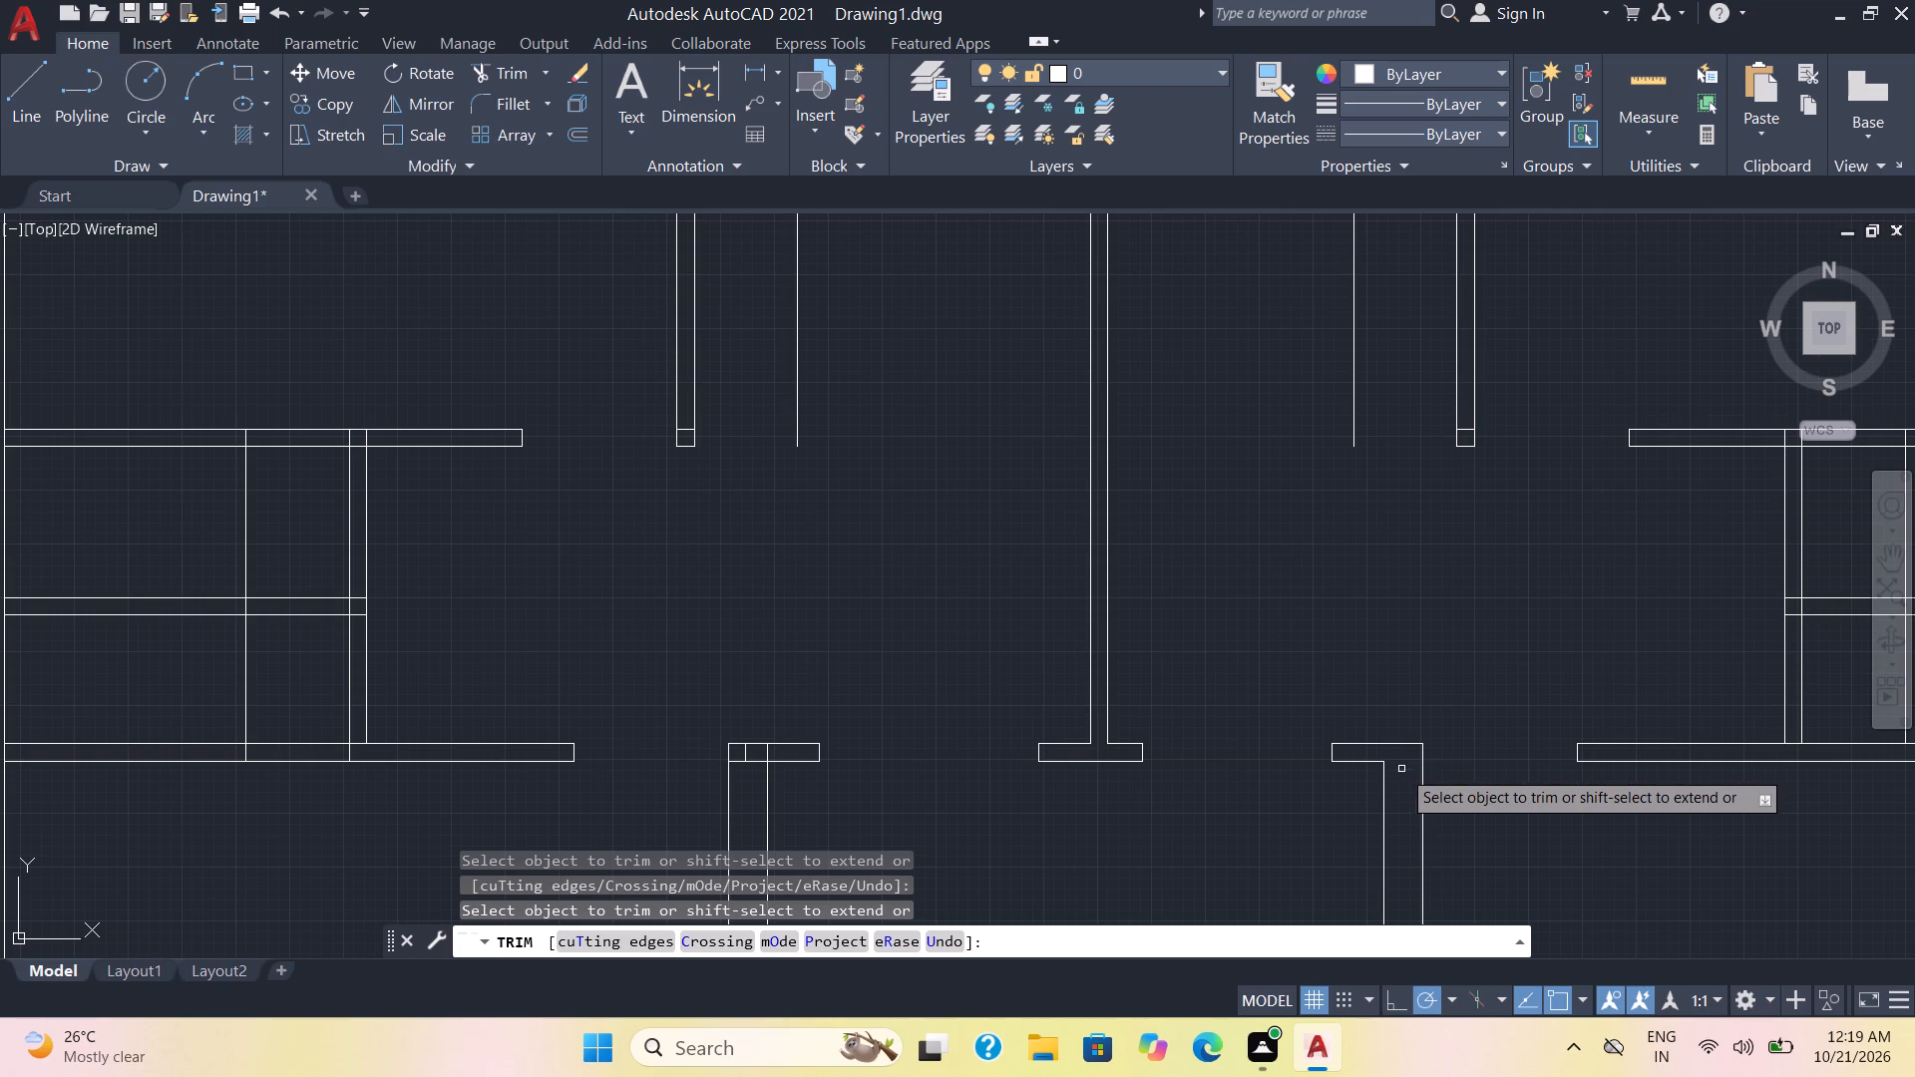
left_click(1383, 791, "shift")
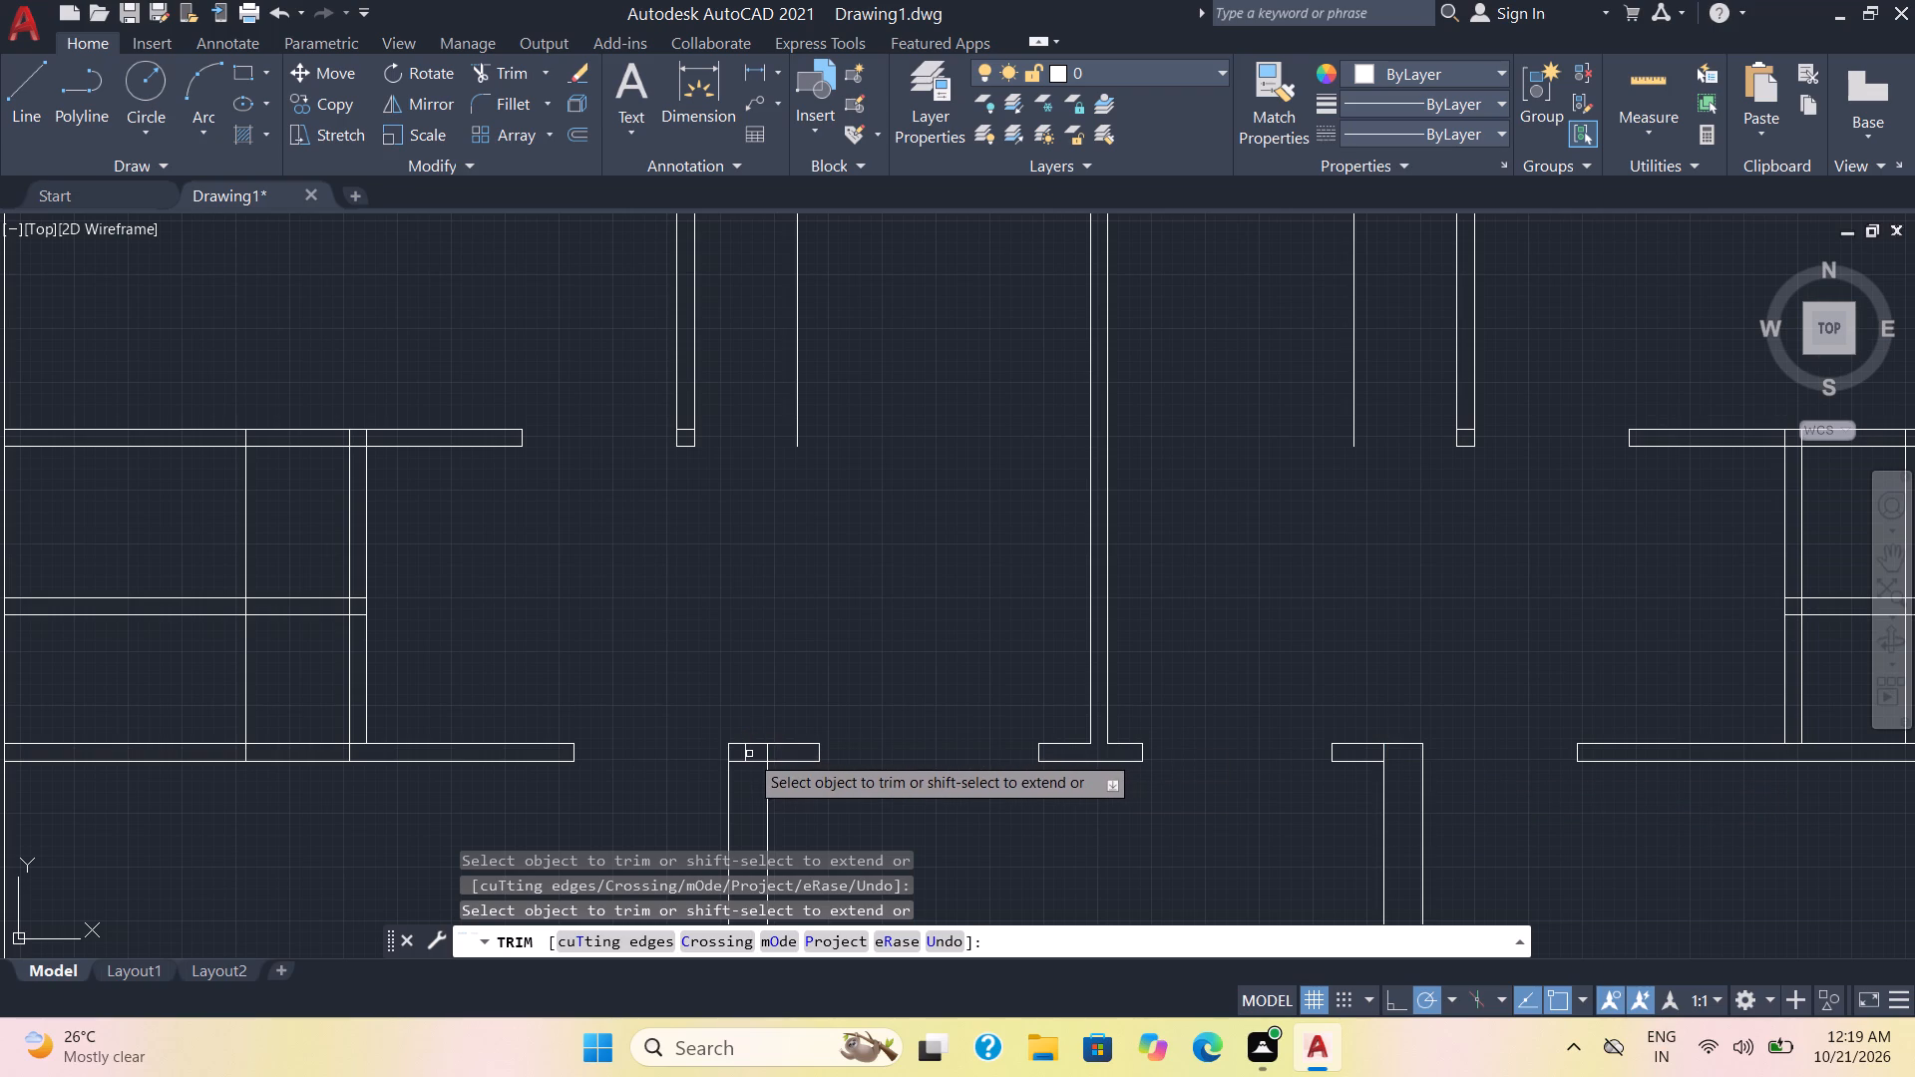
left_click(746, 754)
left_click(755, 762)
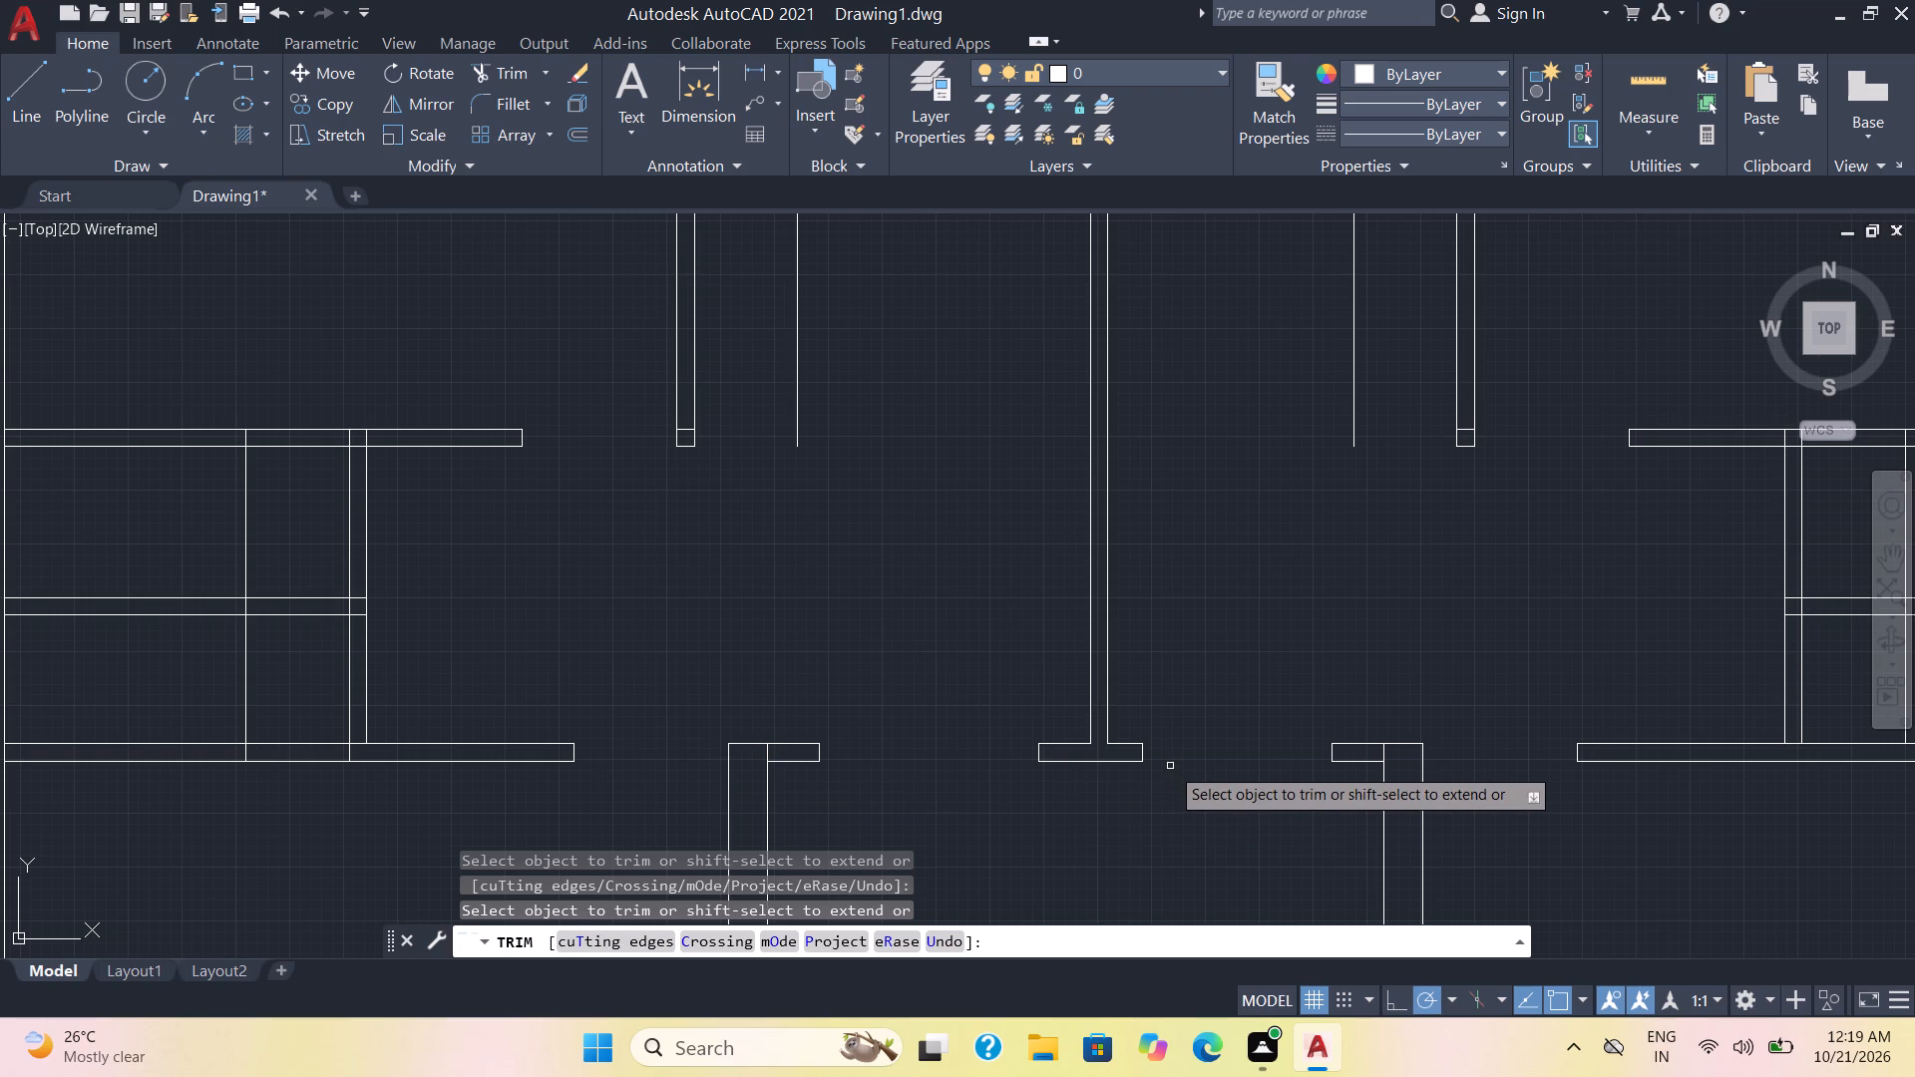
key("Escape")
Quick-measure the distances between the central partition and the right passage-end partition.
left_click(1645, 88)
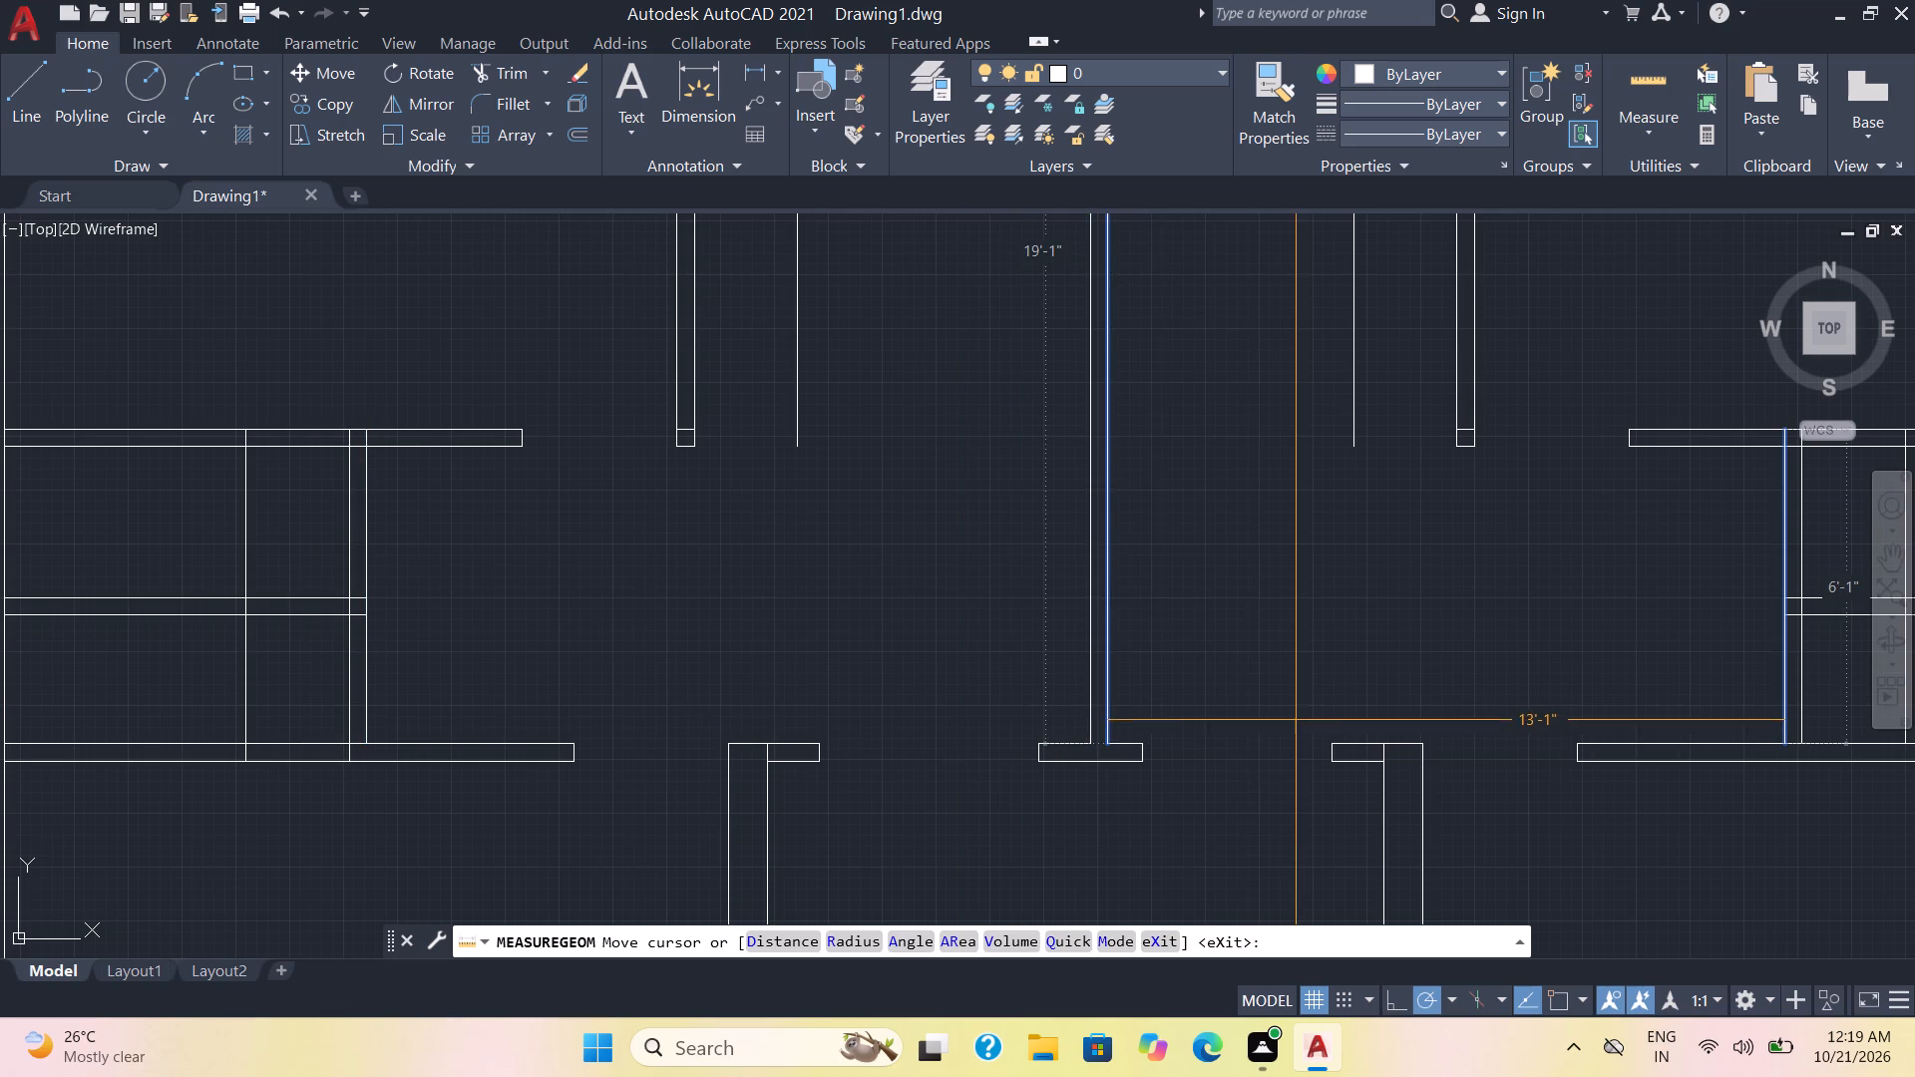
scroll(1296, 720, "down", 2)
key("Escape")
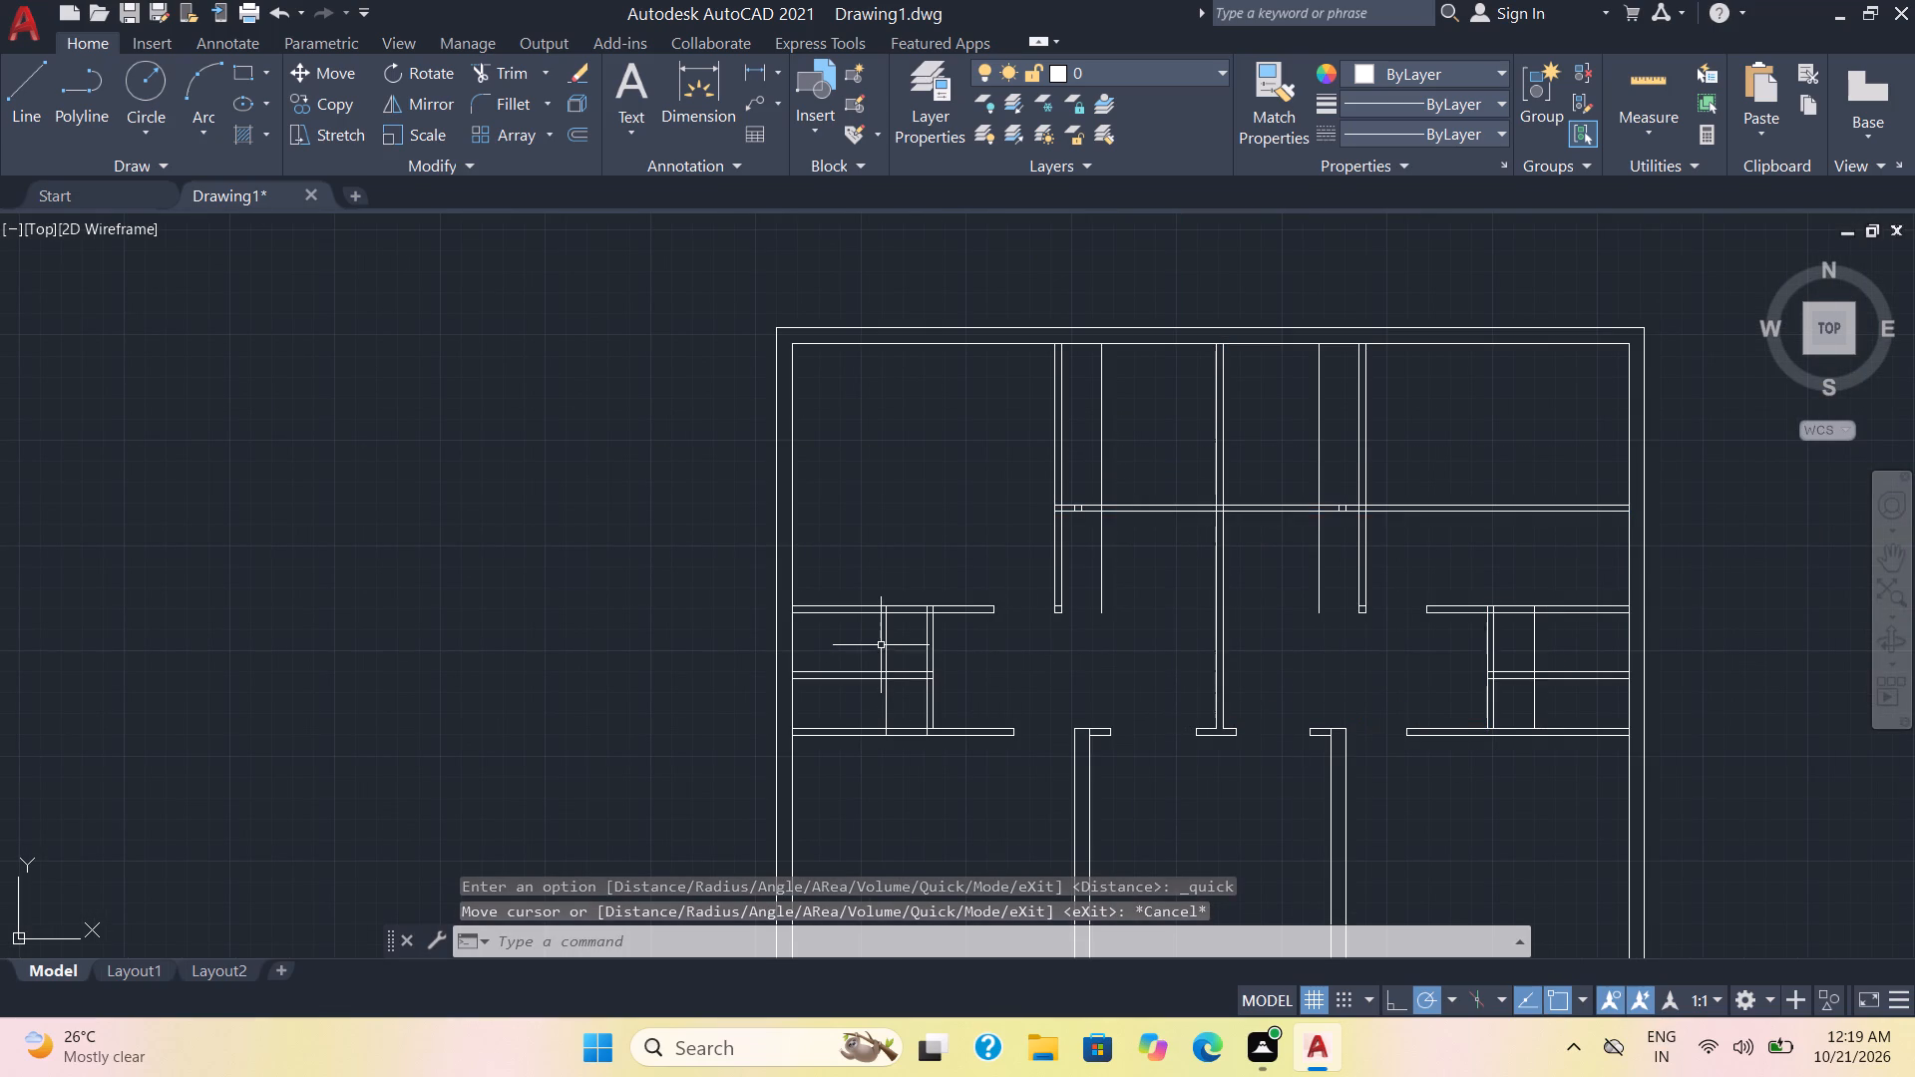
Trim the upper guide line in the right passage end and cut the opening in its upper wall beside the partition.
key("t")
key("r")
key("Return")
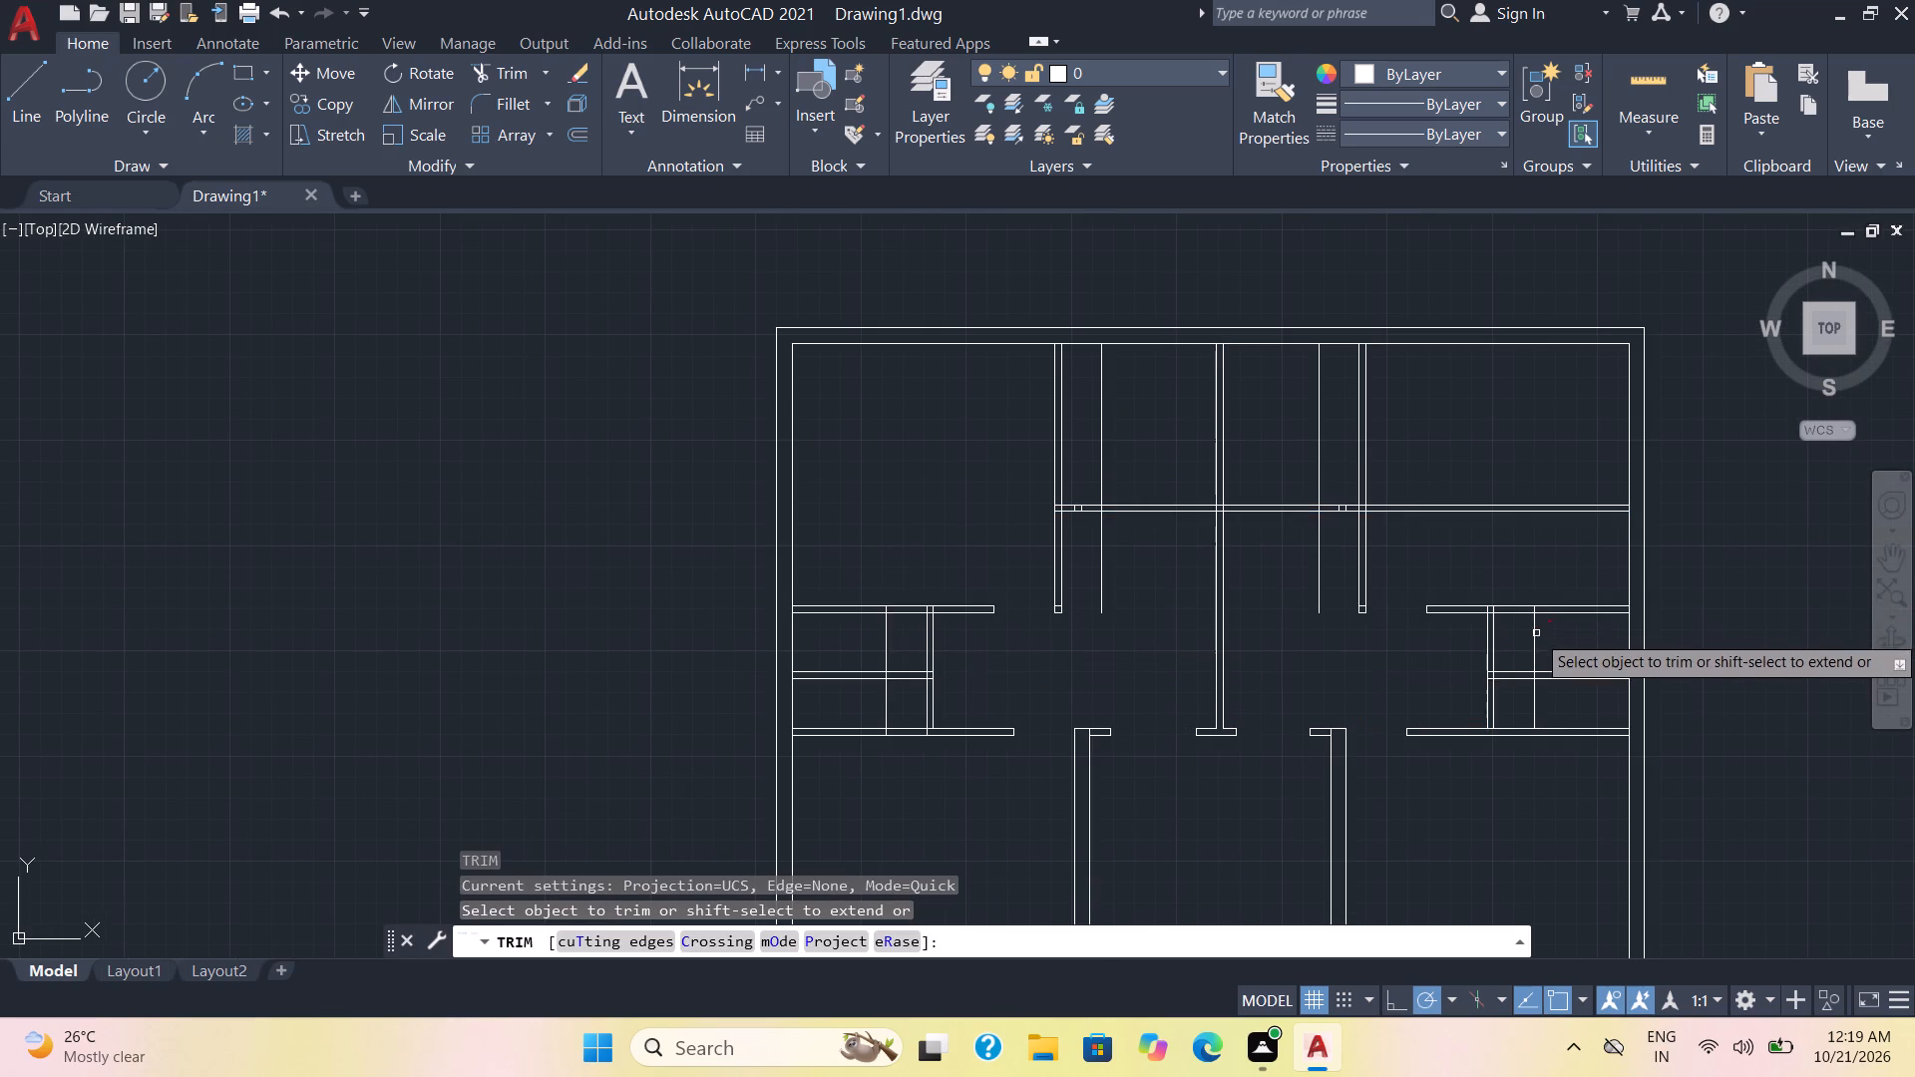
left_click(1538, 639)
left_click(1517, 611)
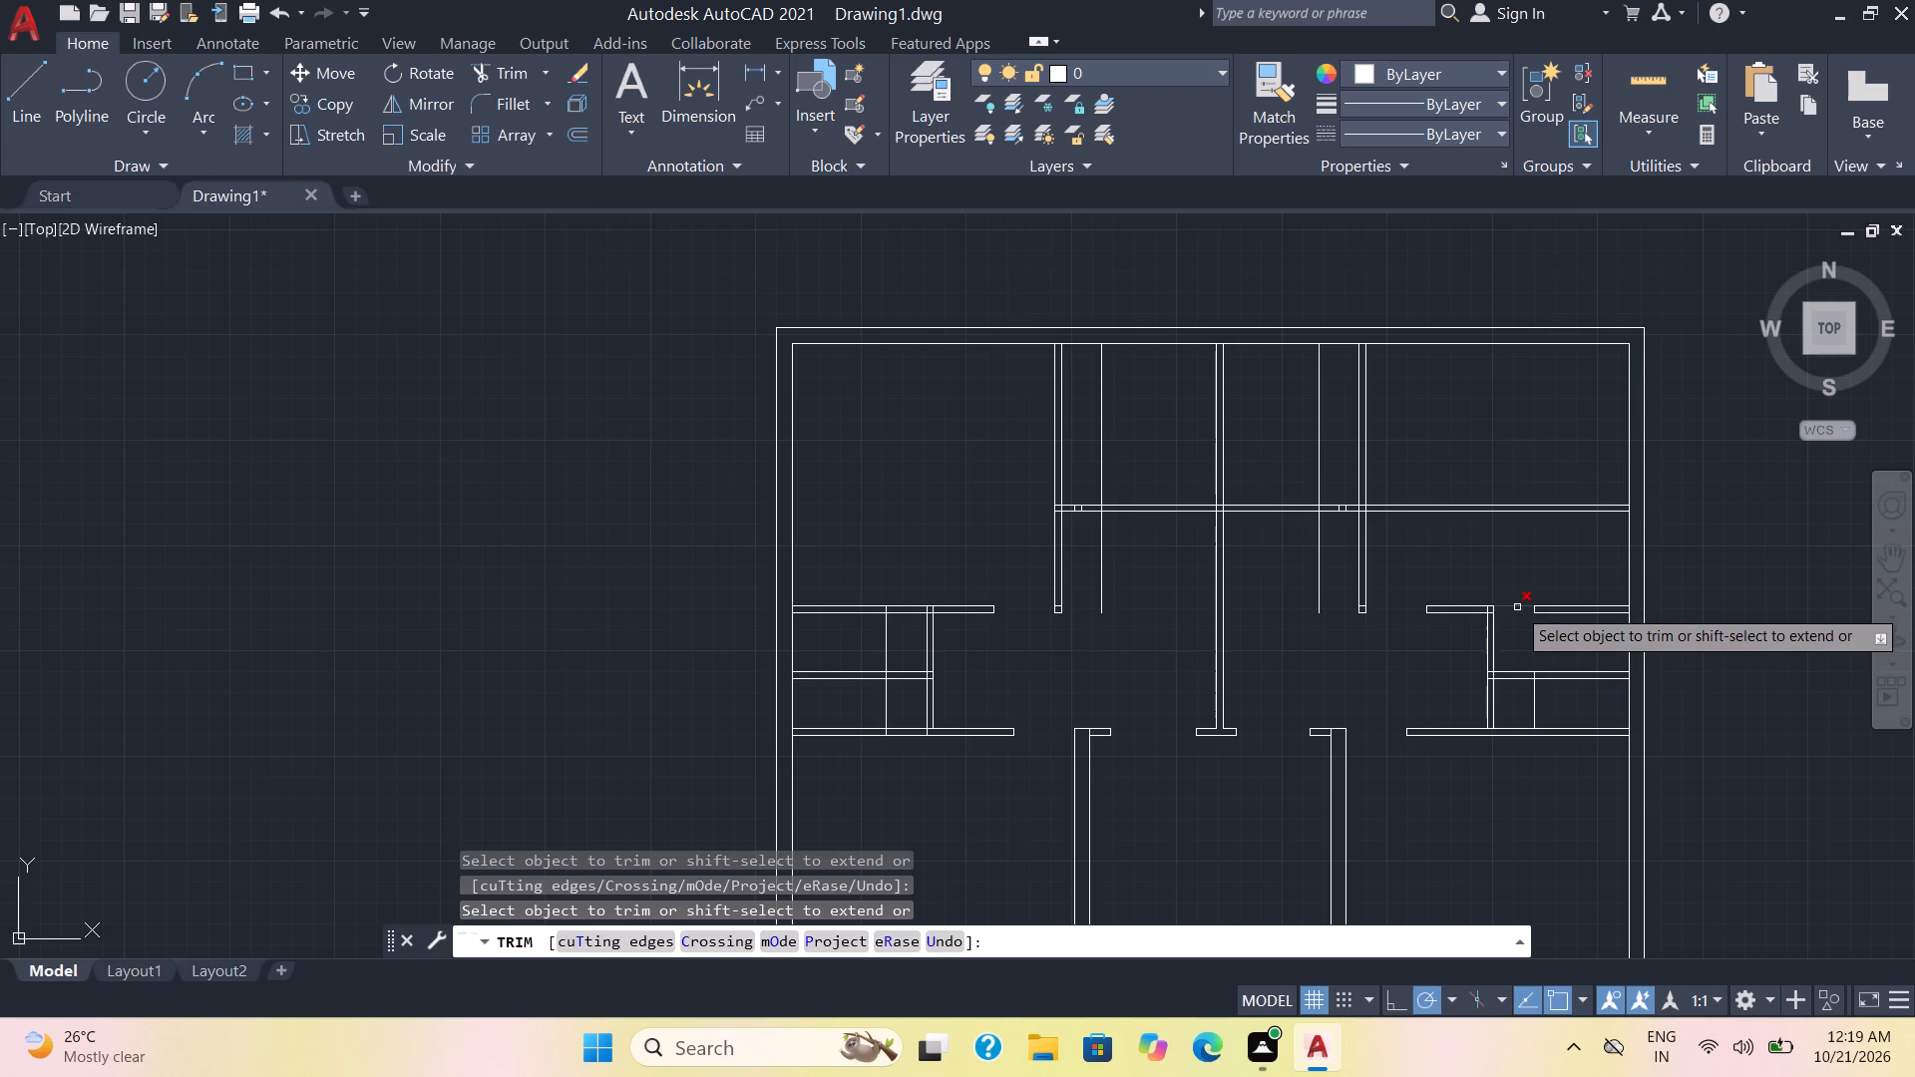
left_click(1517, 607)
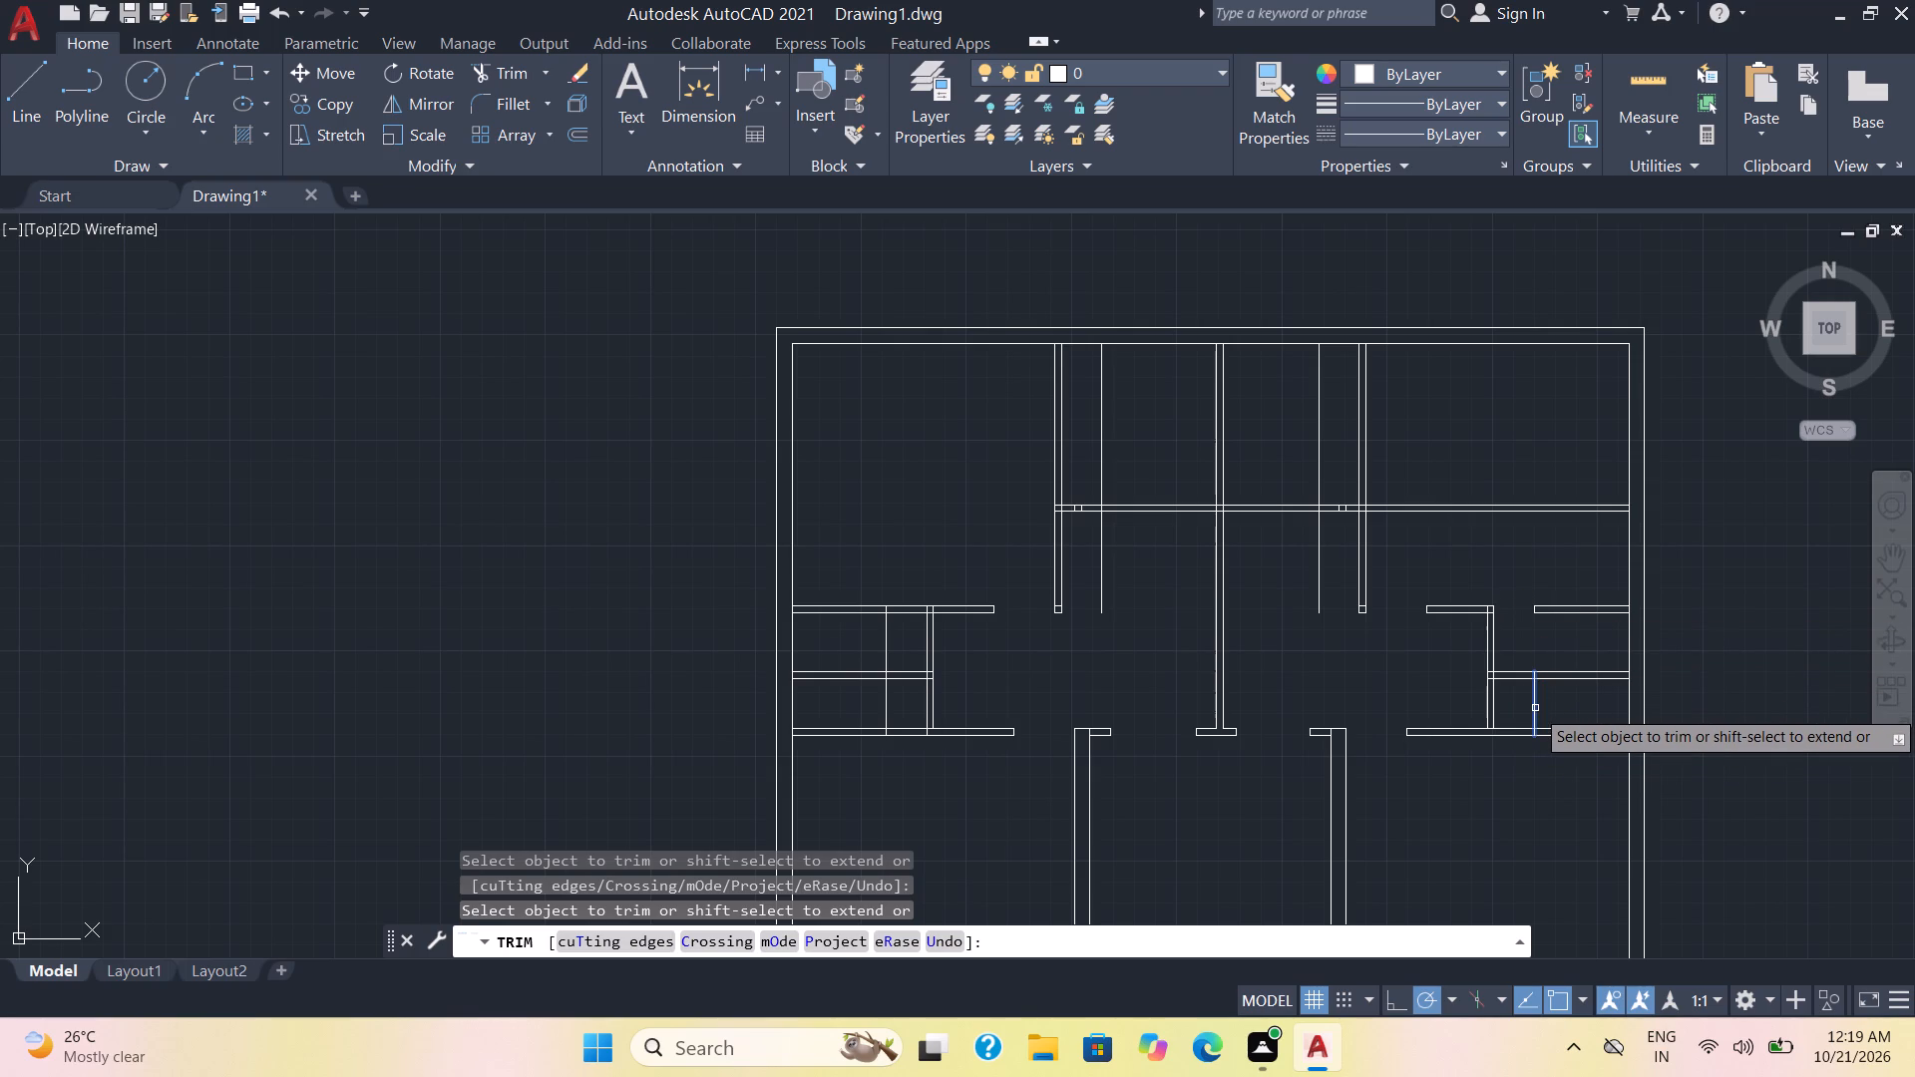
Trim the lower guide line in the right passage end and cut the opening in its lower wall beside the partition.
left_click(1535, 708, "shift")
left_click(1513, 746)
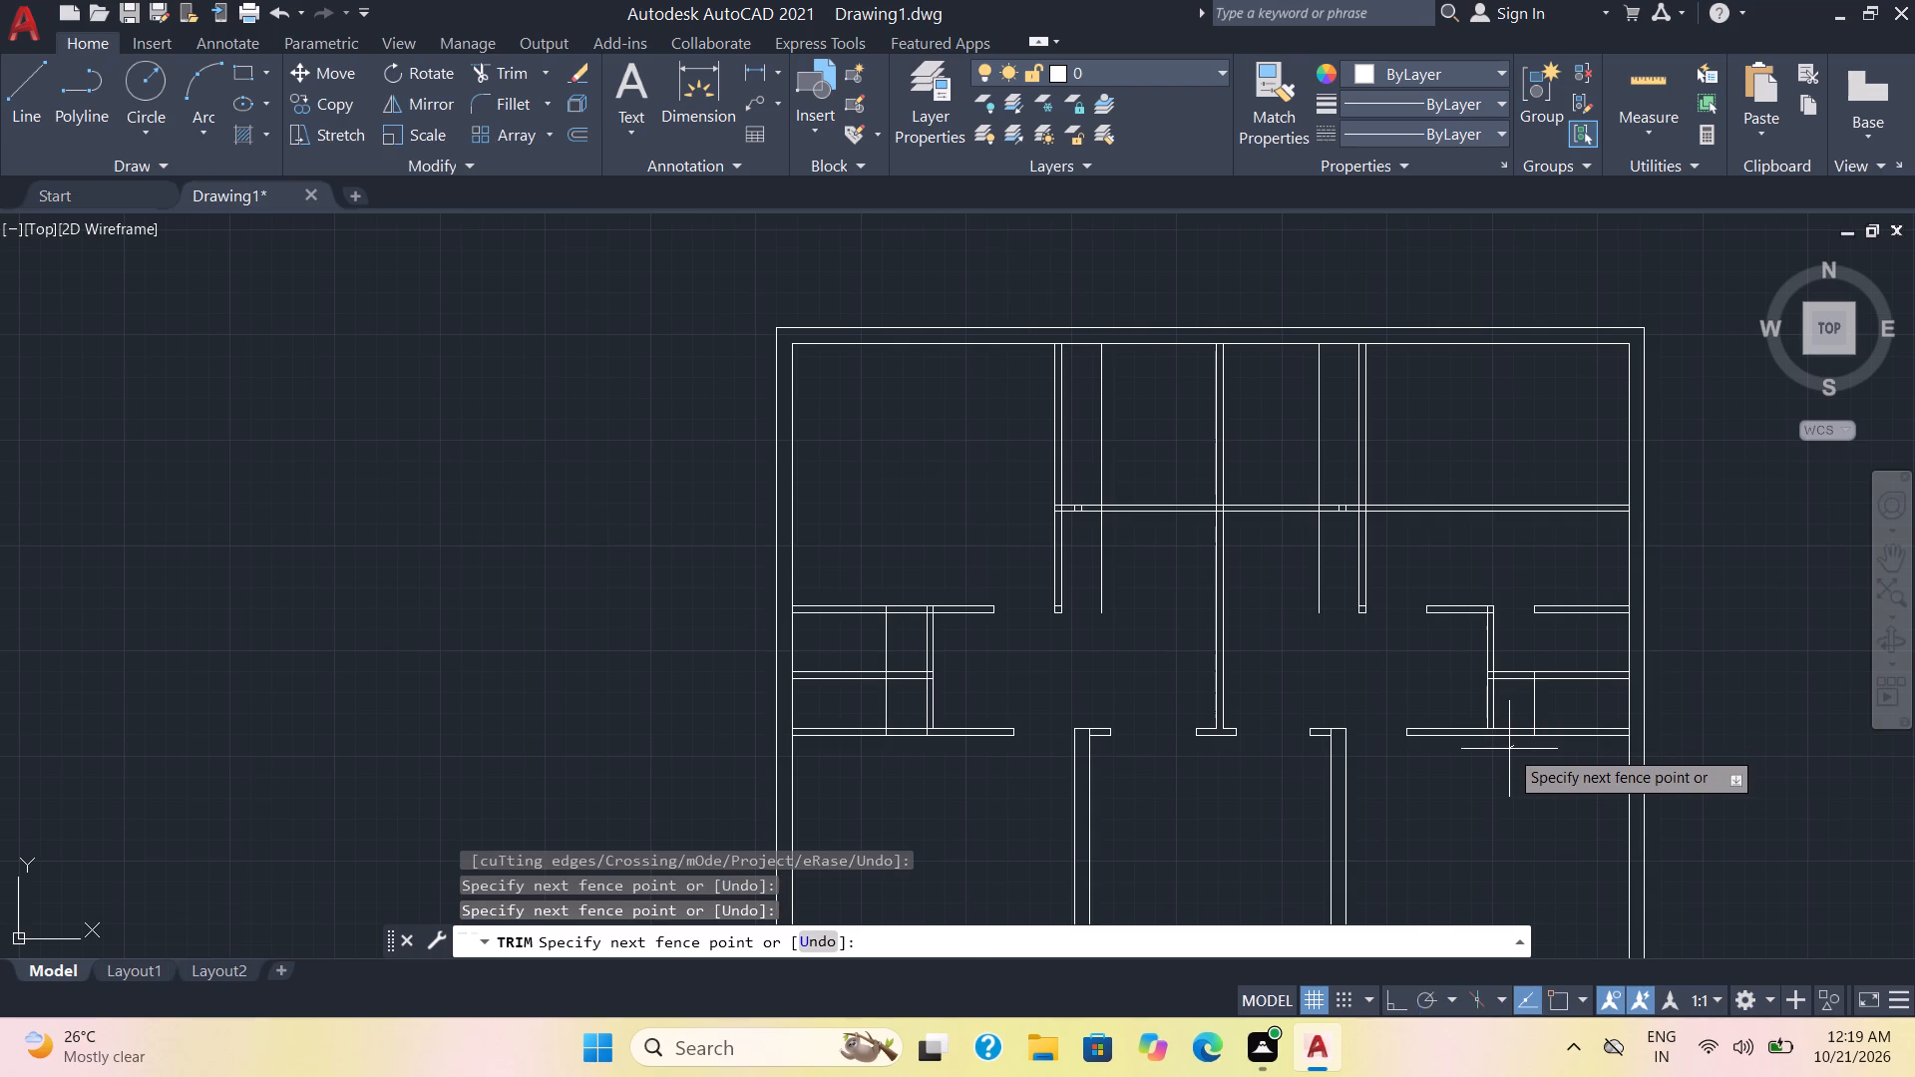
left_click(1502, 757)
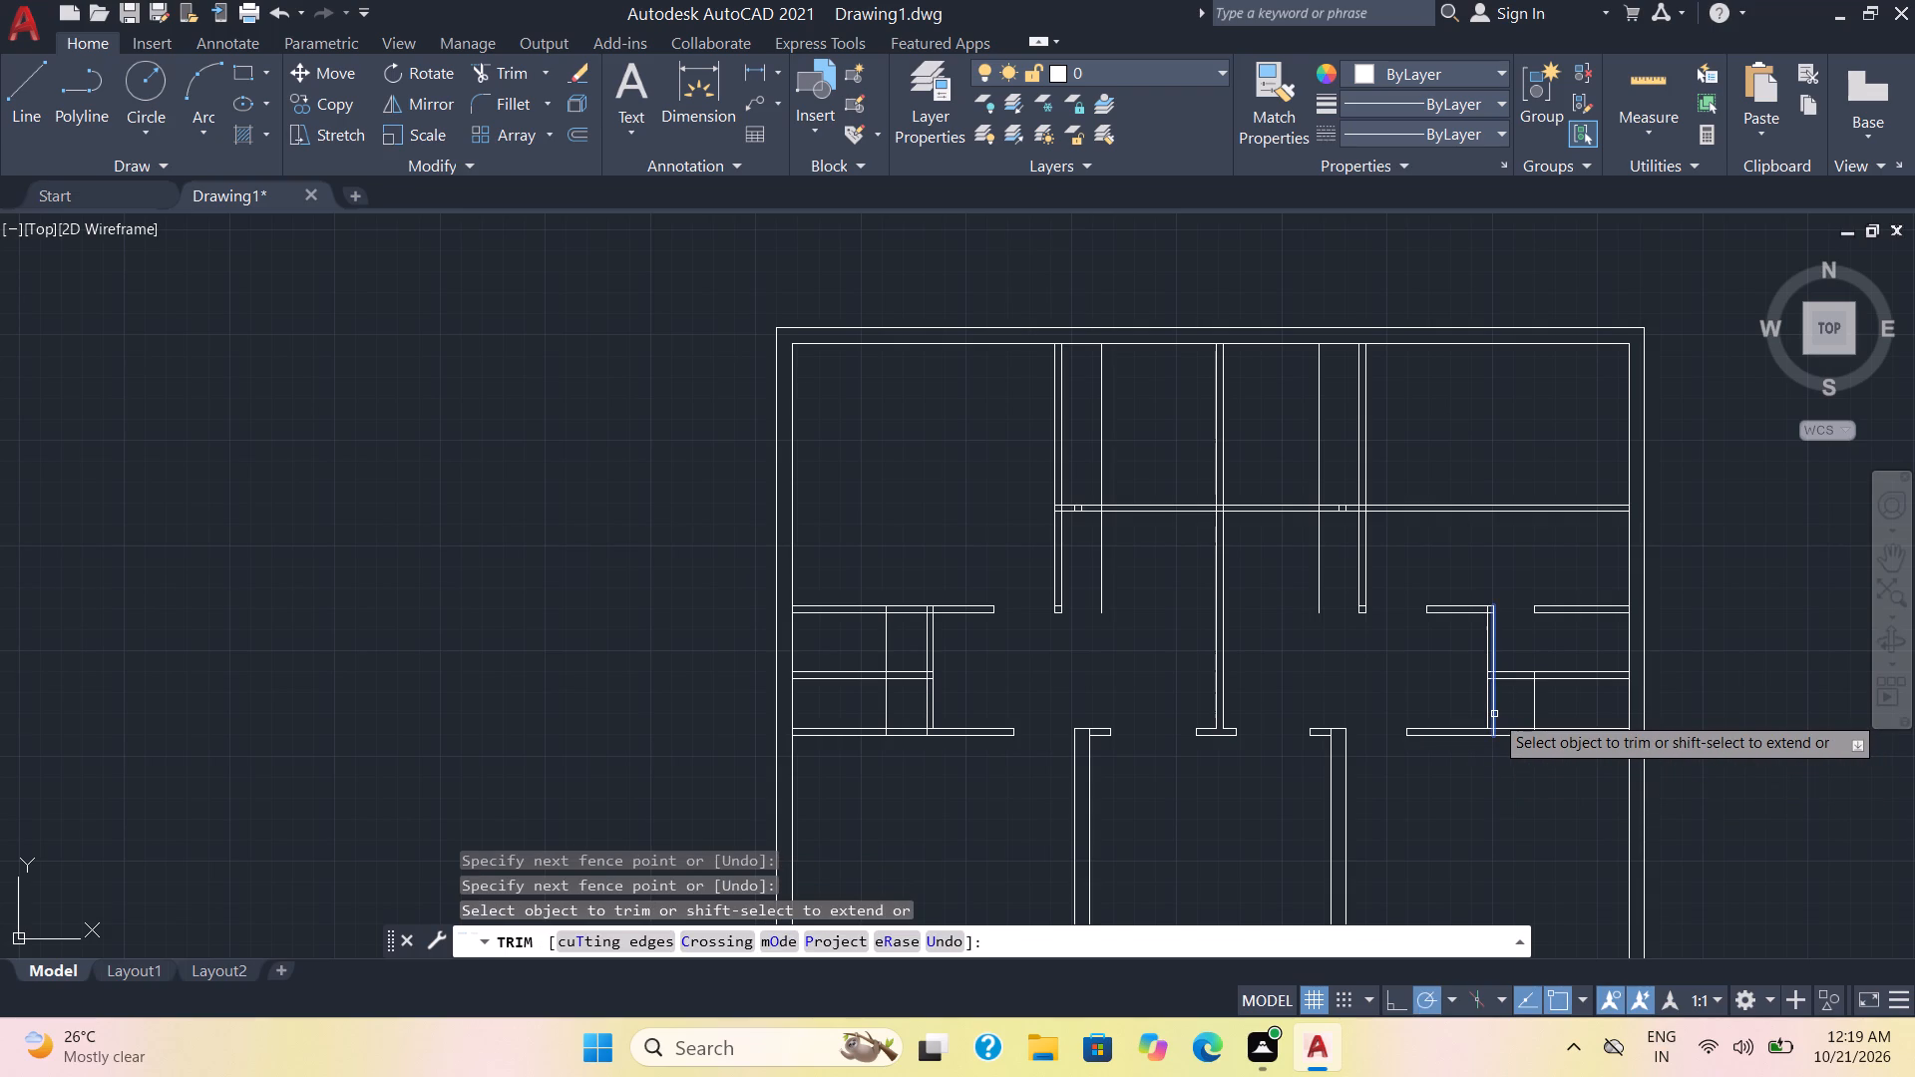
left_click(1494, 714, "shift")
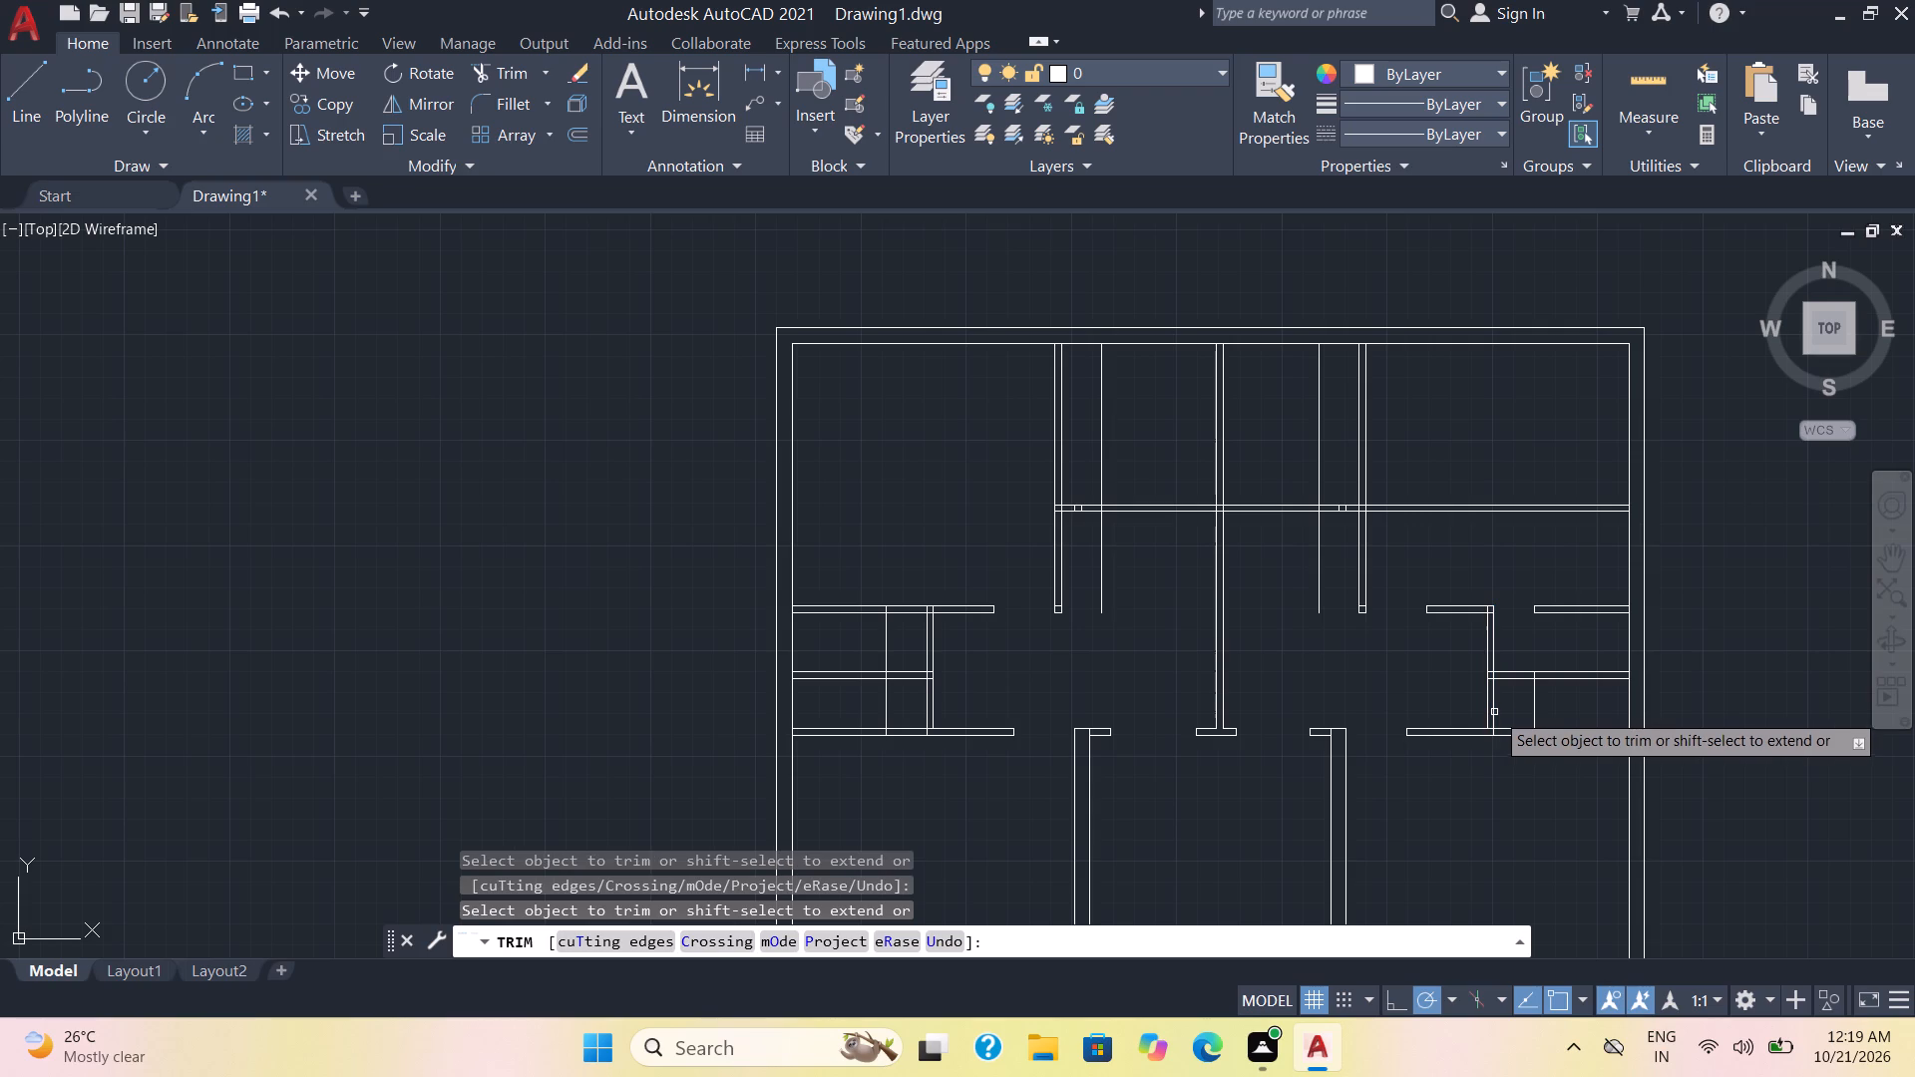
left_click(1535, 706)
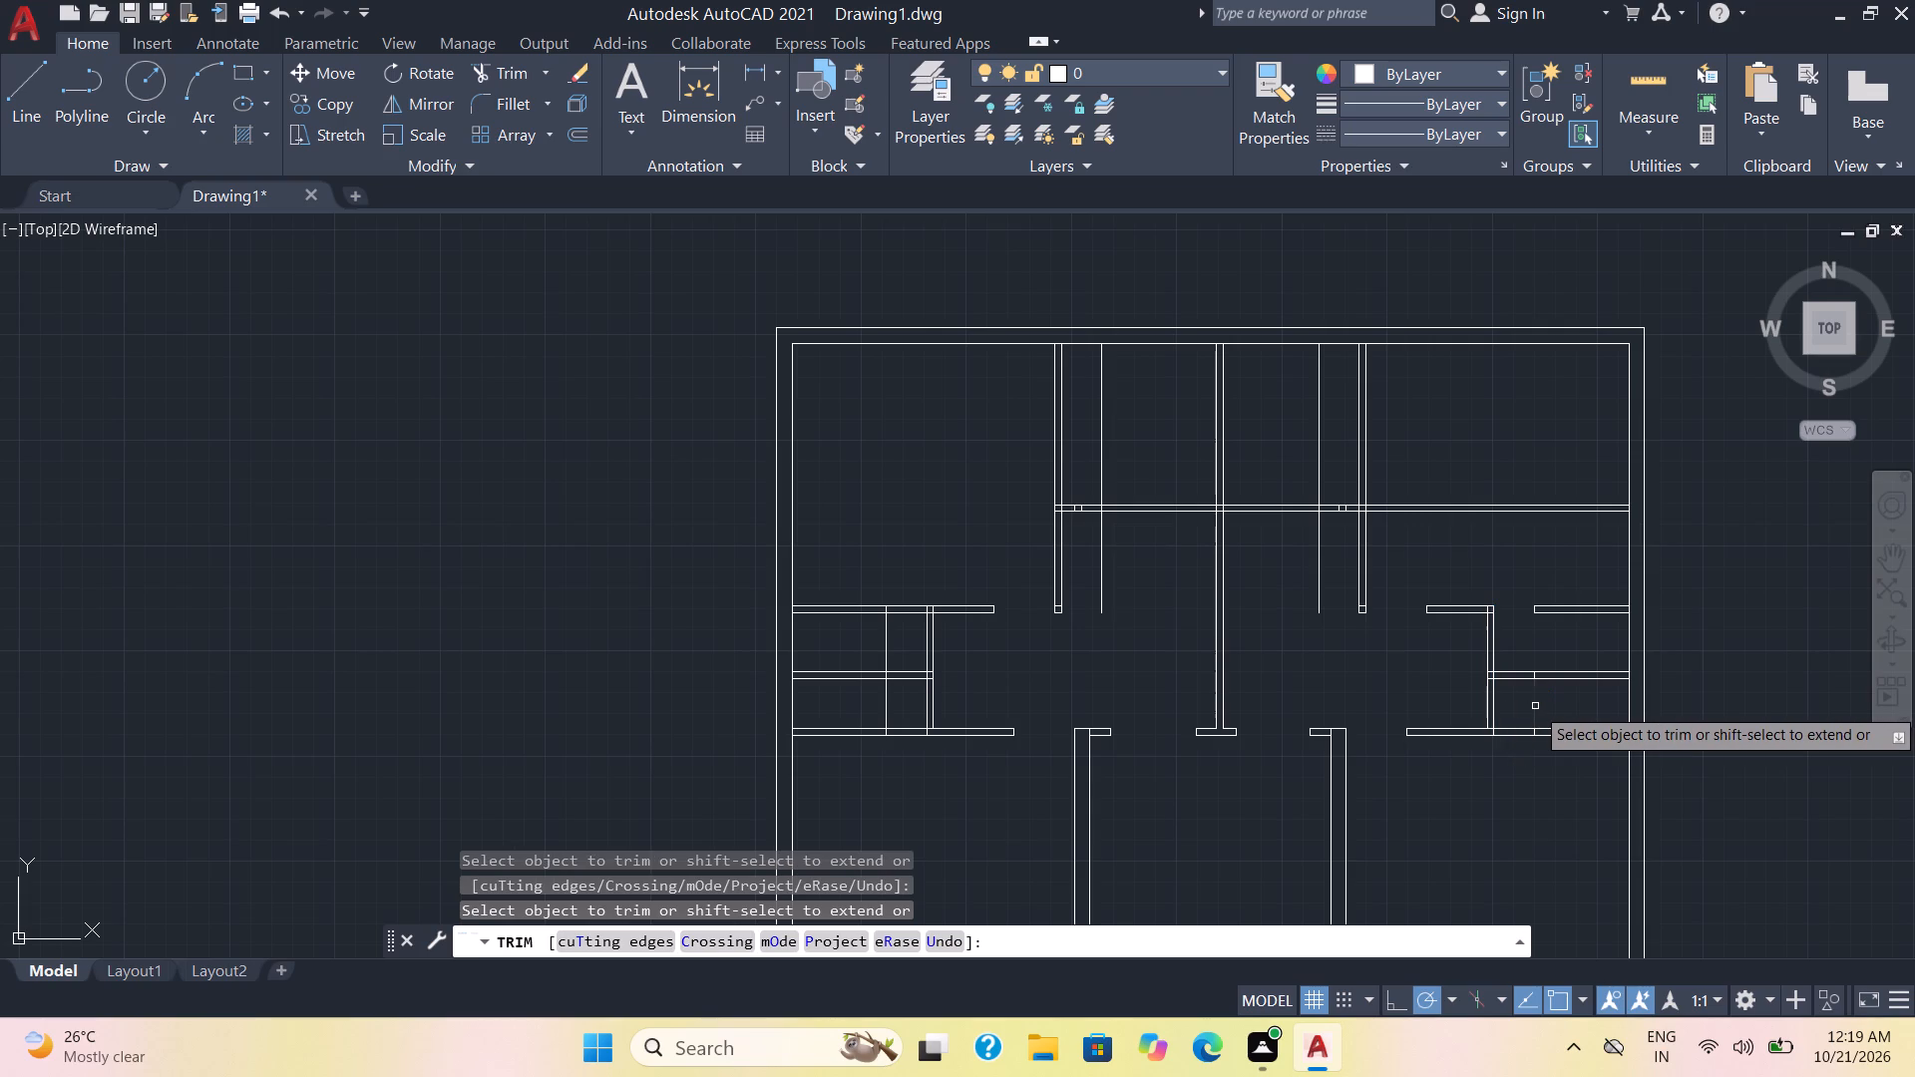
left_click_drag(1521, 717, 1517, 777)
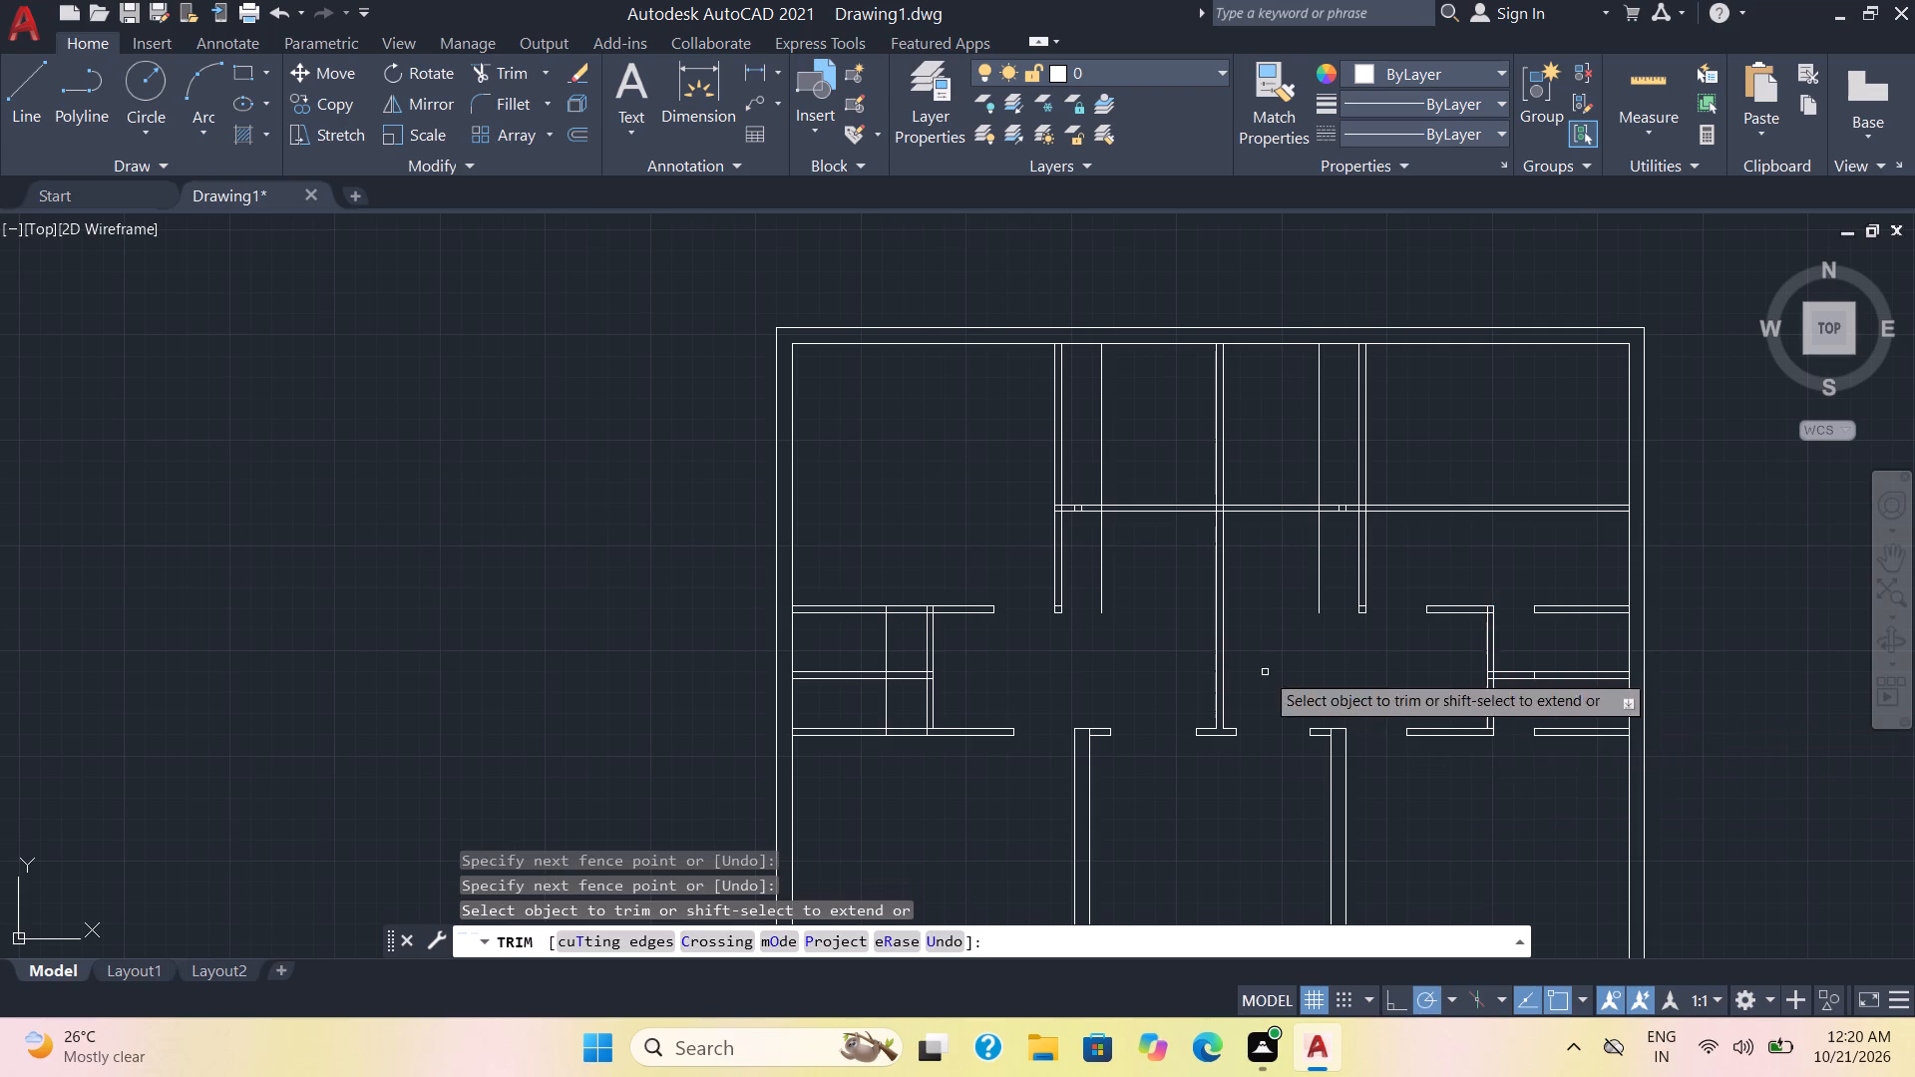
Trim the left guide line and cut the opening in the horizontal partition beside the left upper vertical partition, removing the leftover stub.
left_click(1102, 462)
left_click(1099, 544)
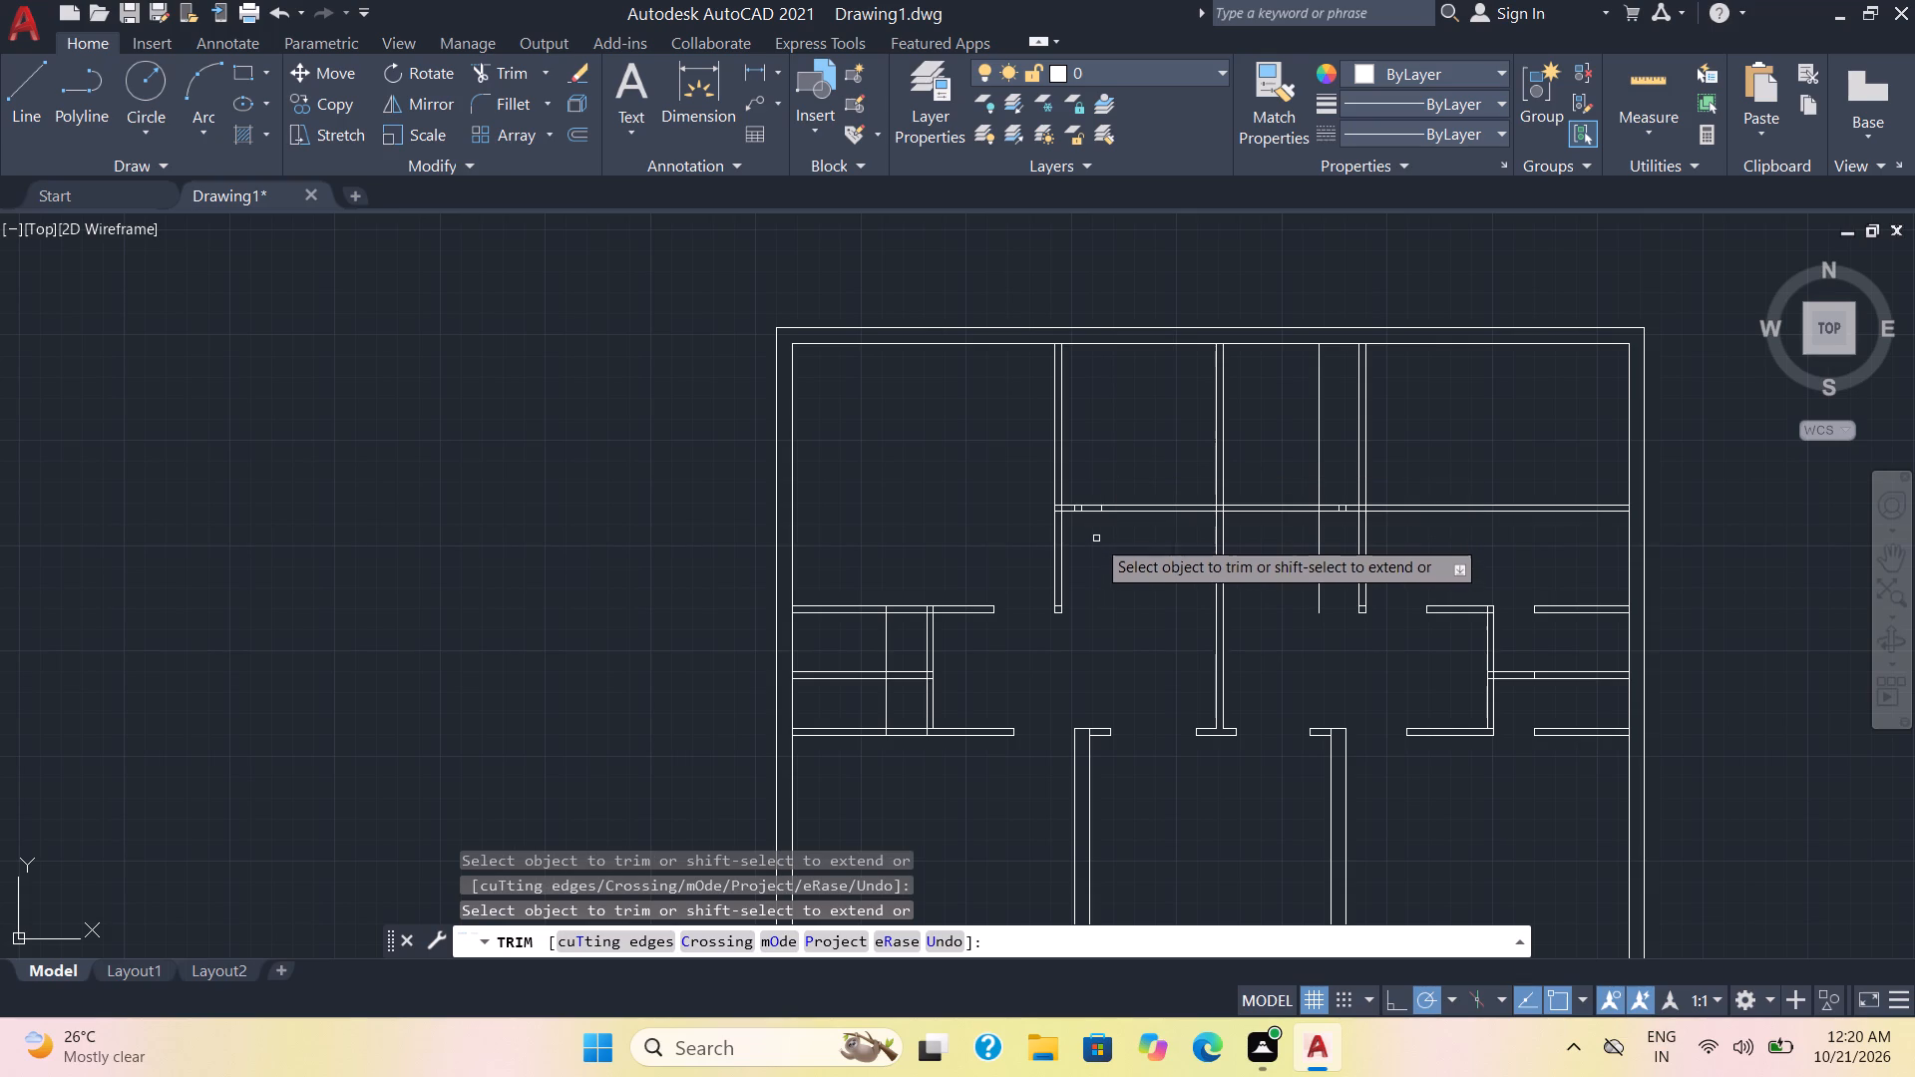
left_click_drag(1093, 523, 1091, 486)
scroll(1079, 494, "up", 2)
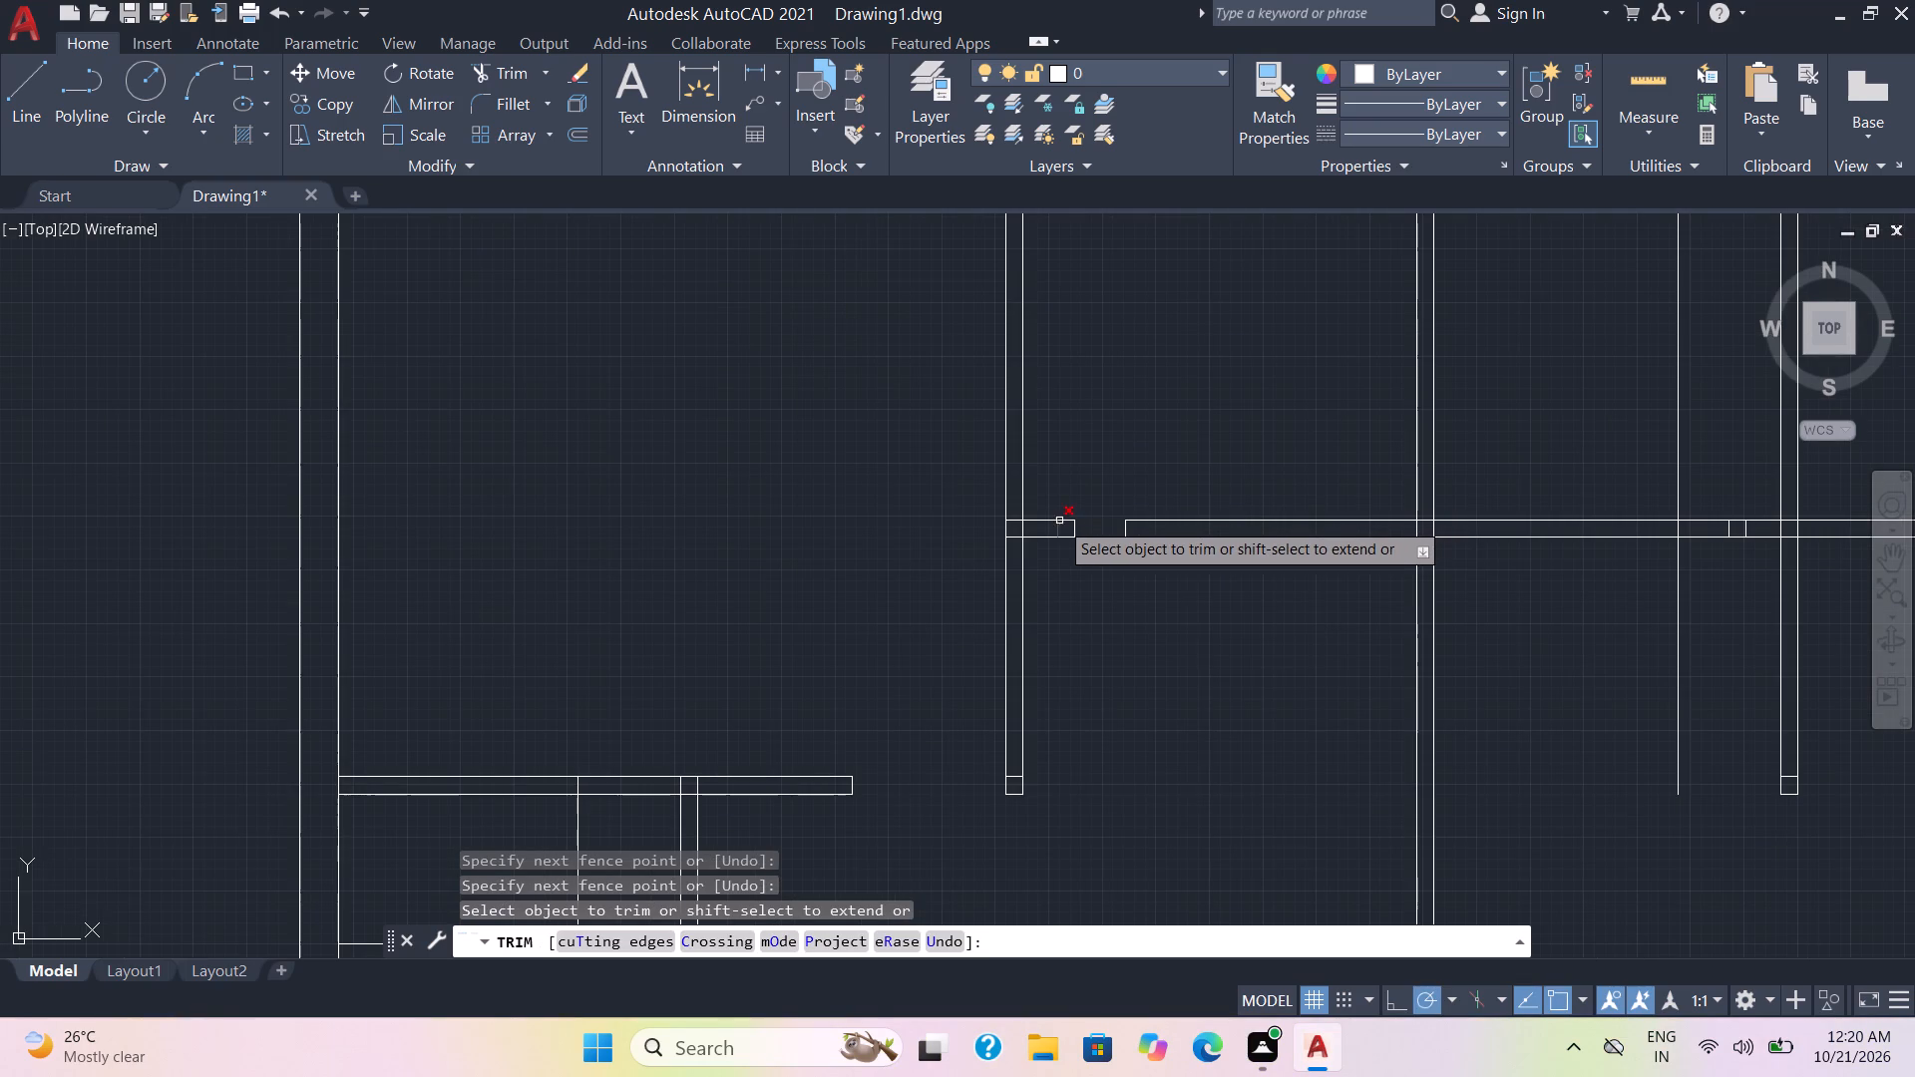
left_click(1059, 525)
left_click(1079, 530)
left_click_drag(1055, 532, 1053, 547)
left_click_drag(1053, 547, 1063, 510)
scroll(1065, 517, "down", 1)
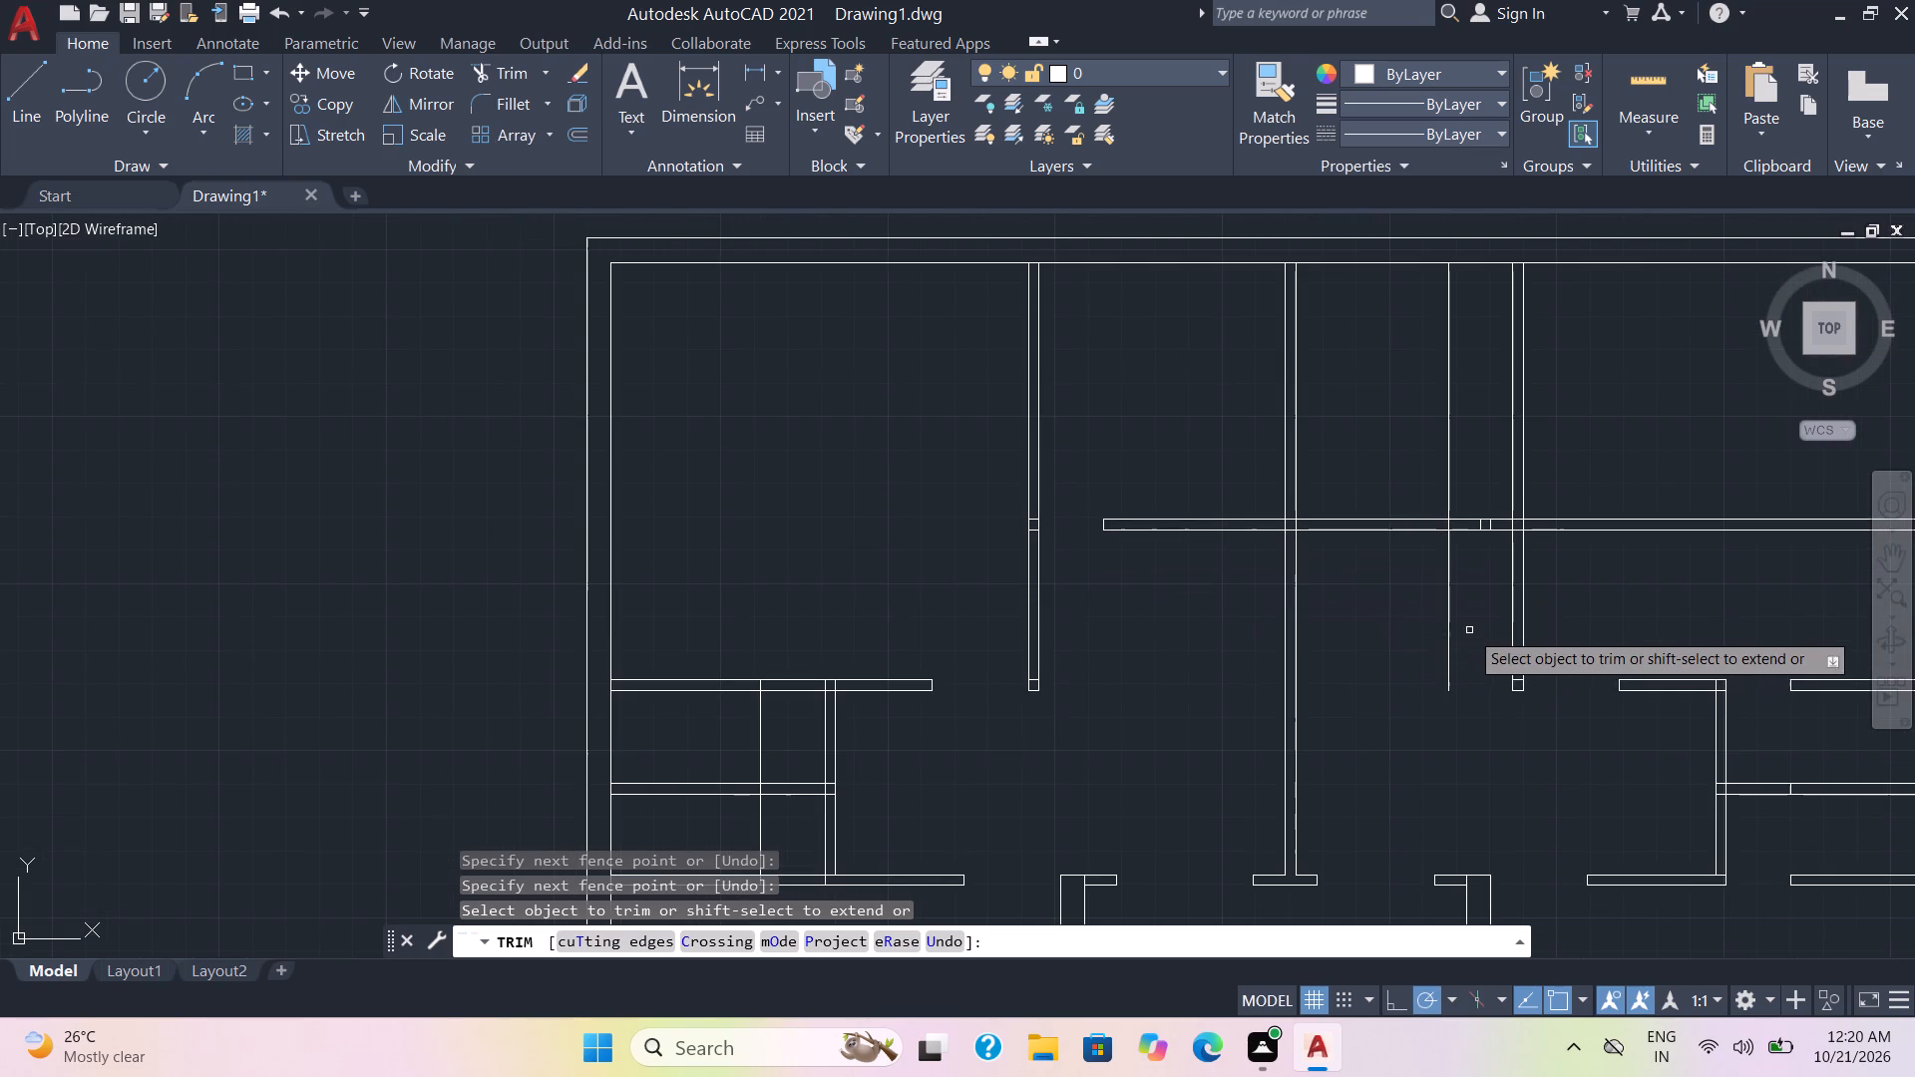
Trim the right guide line and cut the opening in the horizontal partition beside the right upper vertical partition, removing leftover marks.
left_click(1449, 636)
left_click(1446, 488)
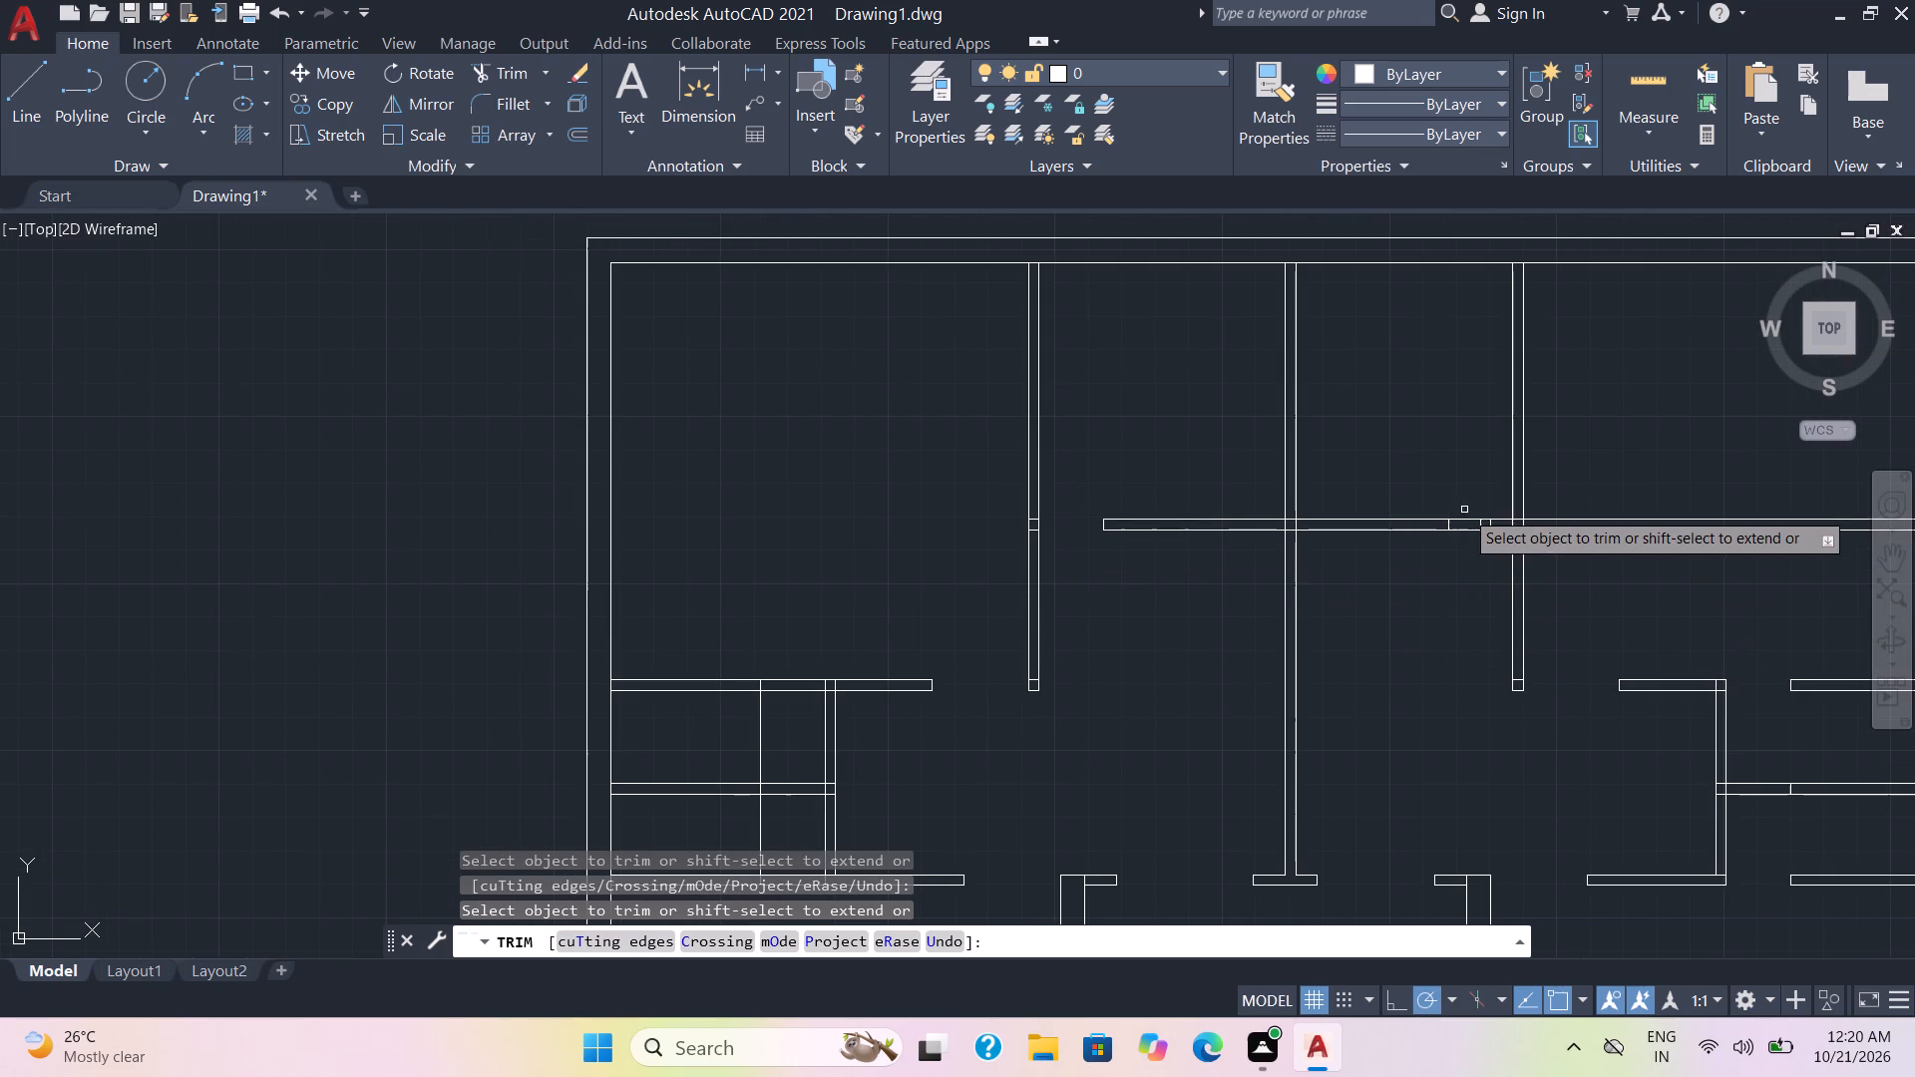
left_click_drag(1464, 510, 1473, 564)
left_click_drag(1490, 553, 1481, 529)
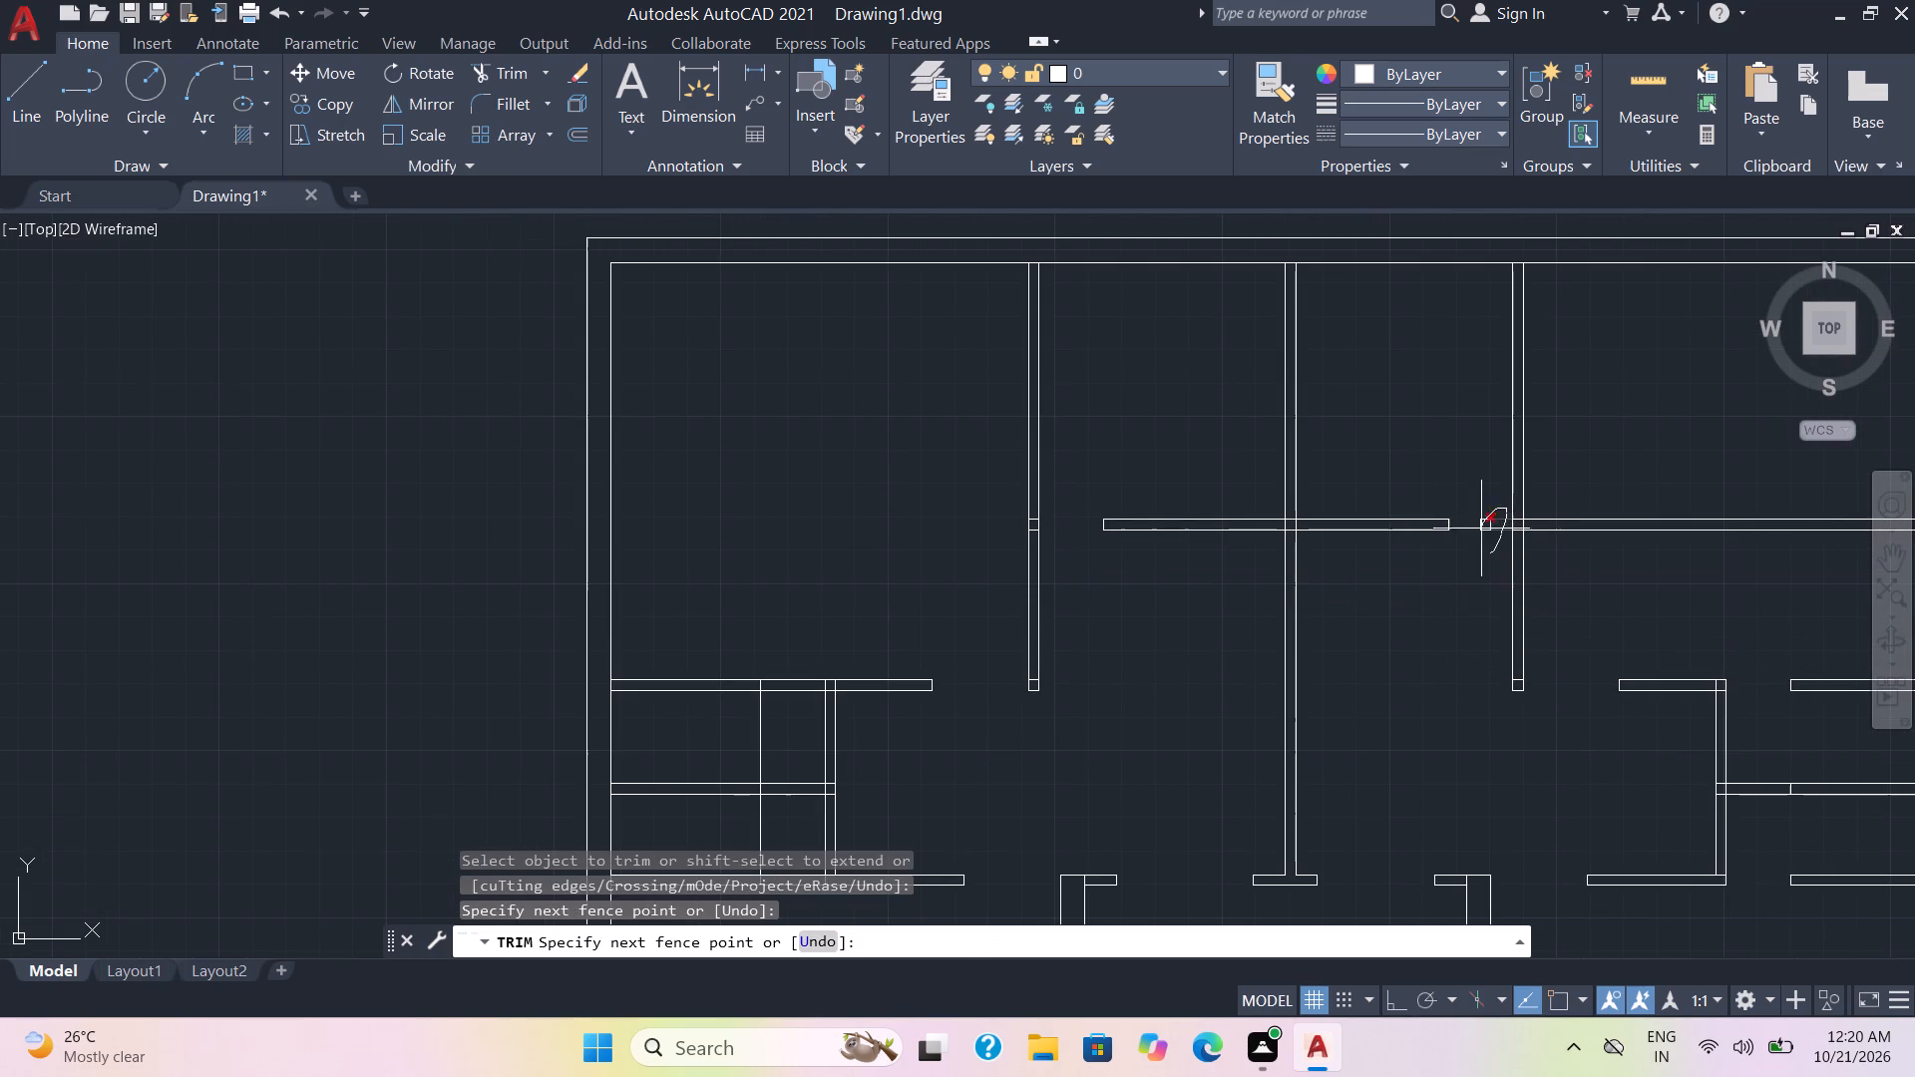
left_click_drag(1481, 529, 1479, 538)
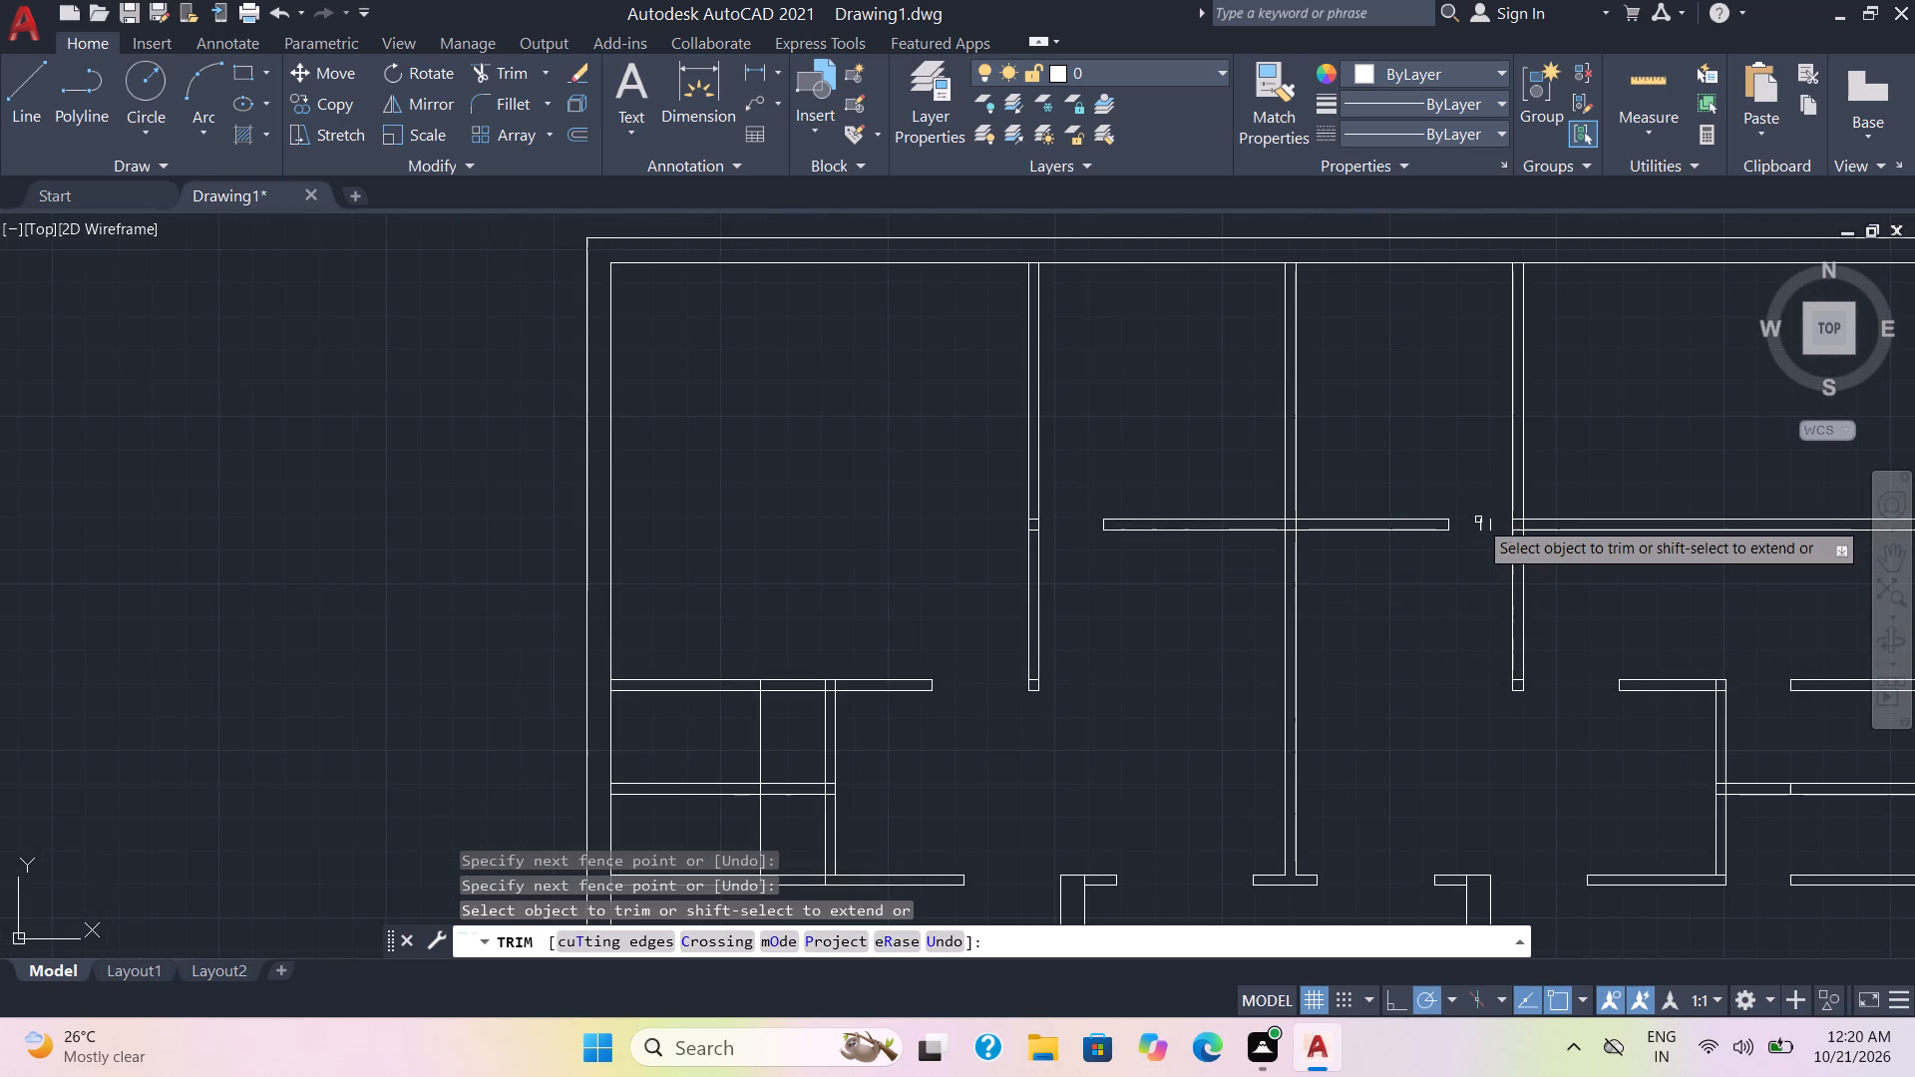
left_click_drag(1468, 530, 1491, 524)
scroll(1454, 558, "down", 1)
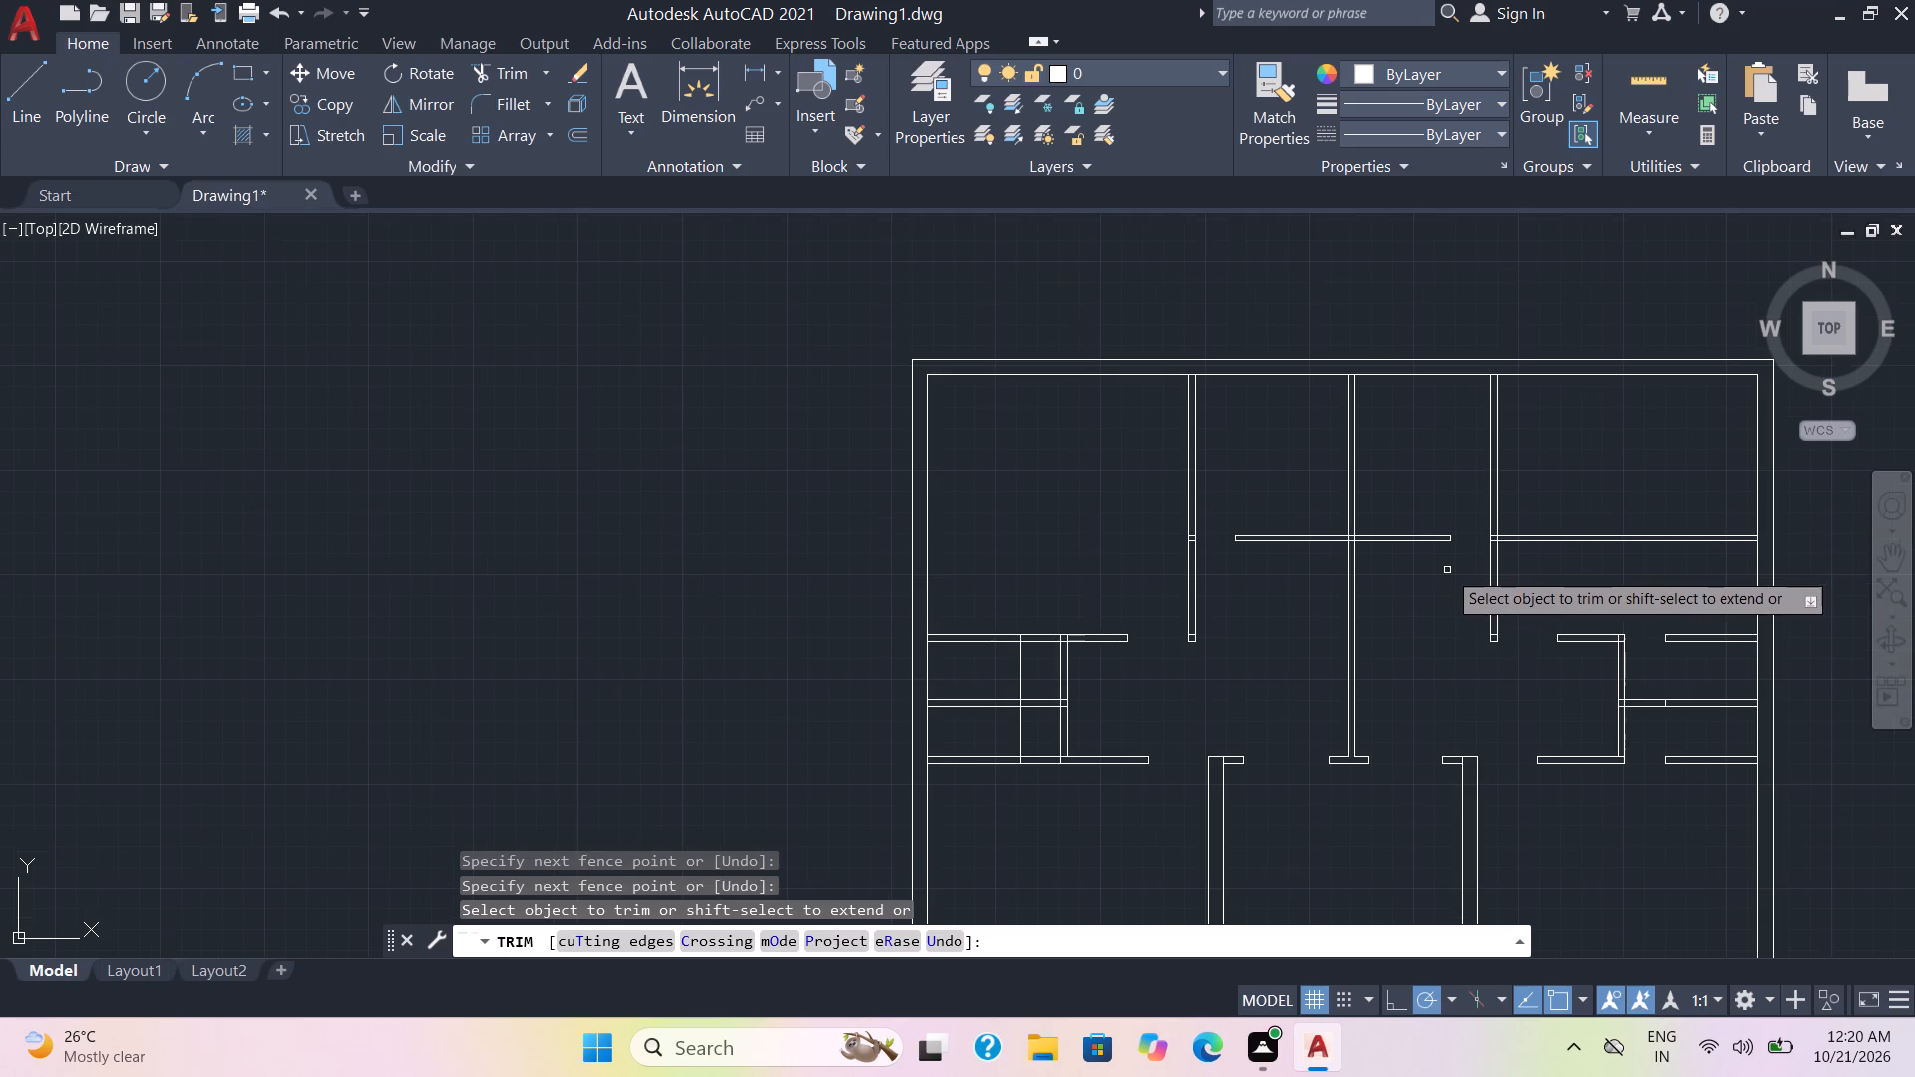
Cut the openings in the left passage end's upper and lower walls beside the partition and trim away the vertical guide line.
middle_click_drag(1164, 668, 1340, 596)
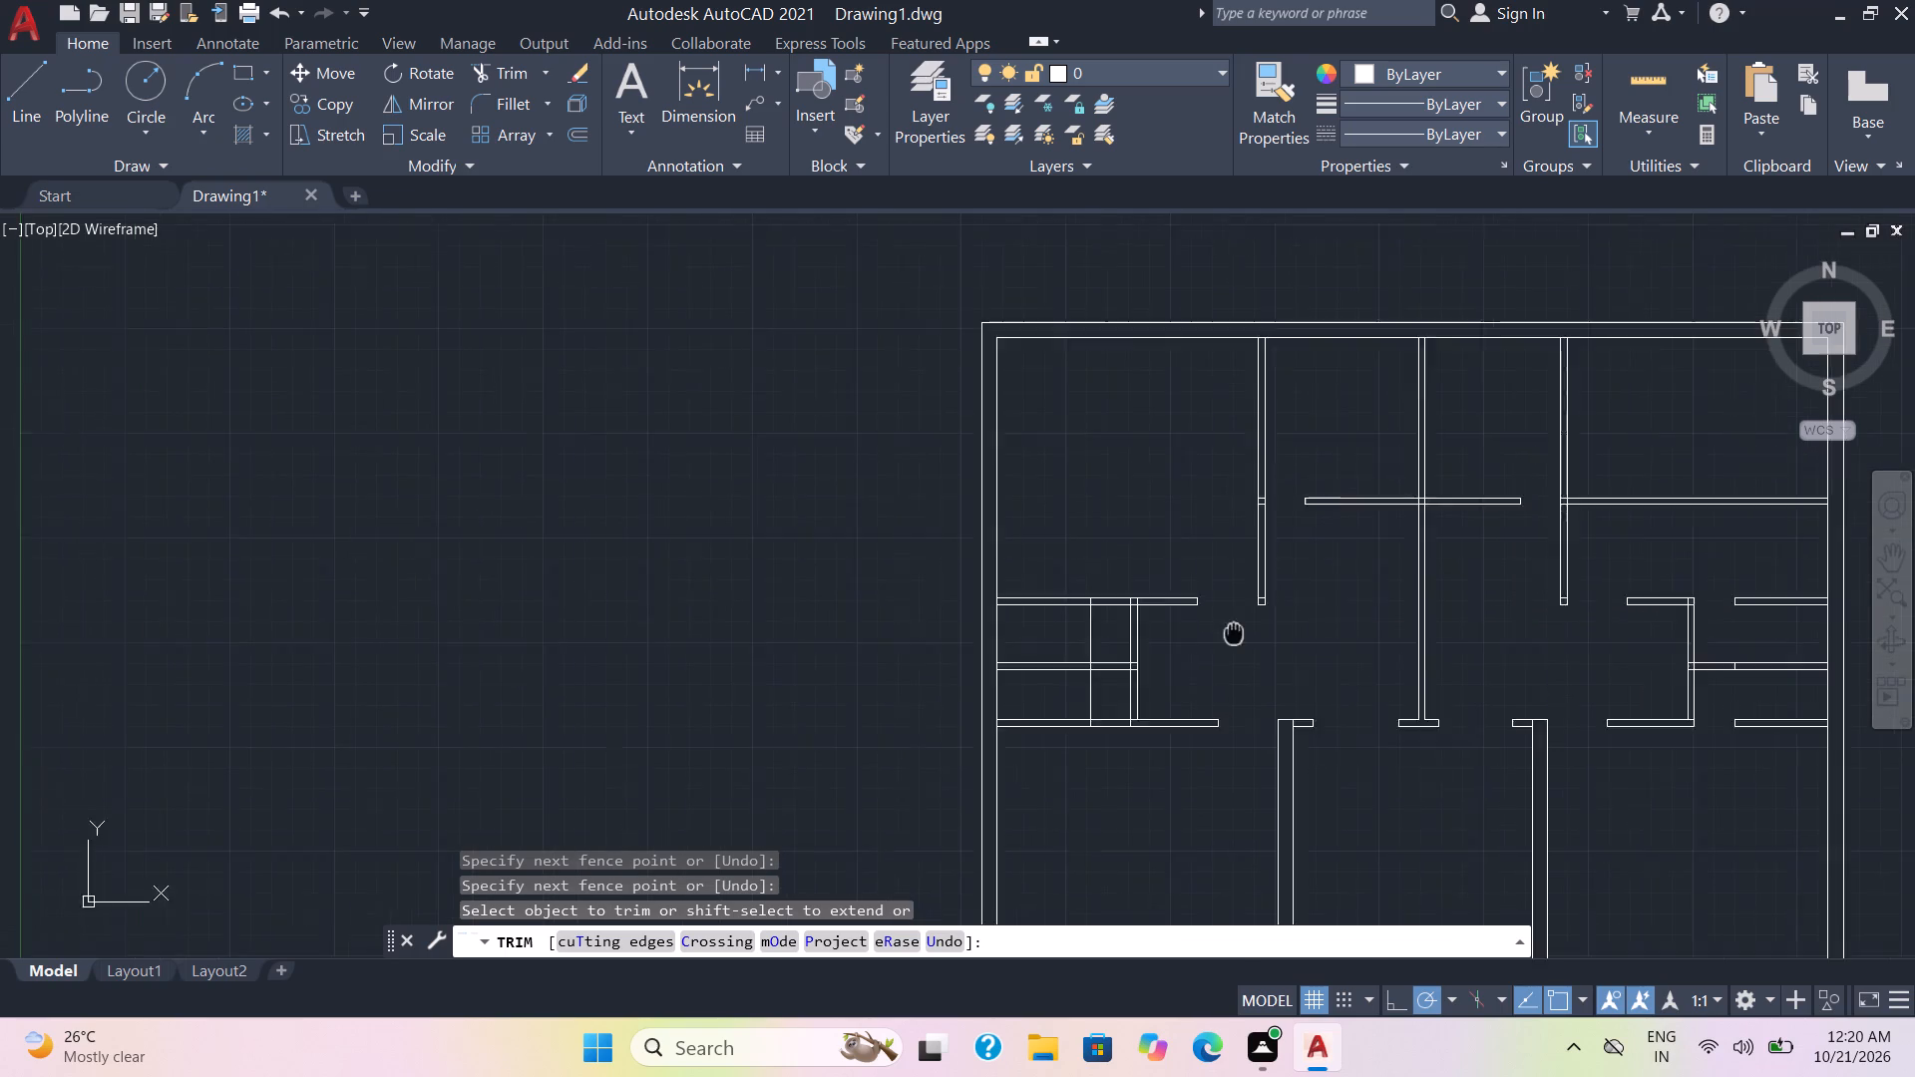
middle_click_drag(1340, 596, 1349, 595)
left_click_drag(1220, 586, 1234, 538)
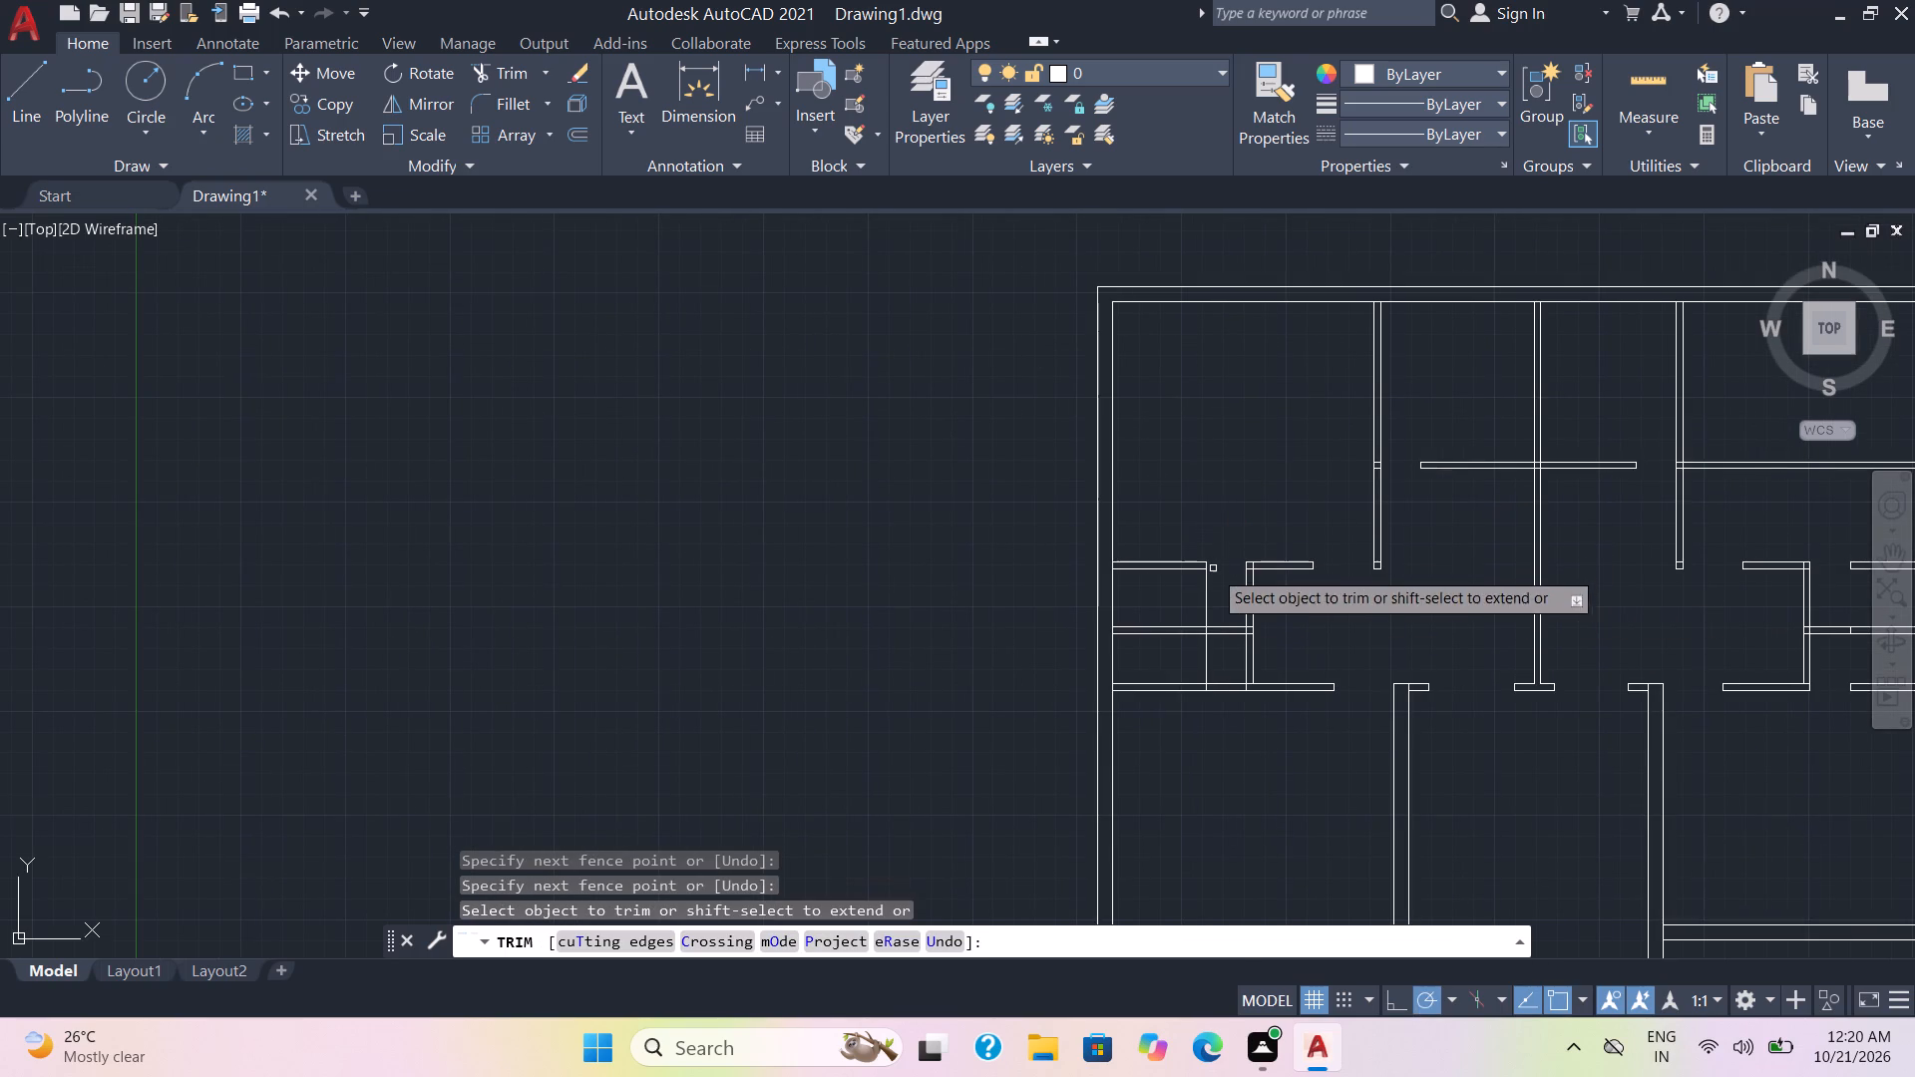
left_click(1209, 587)
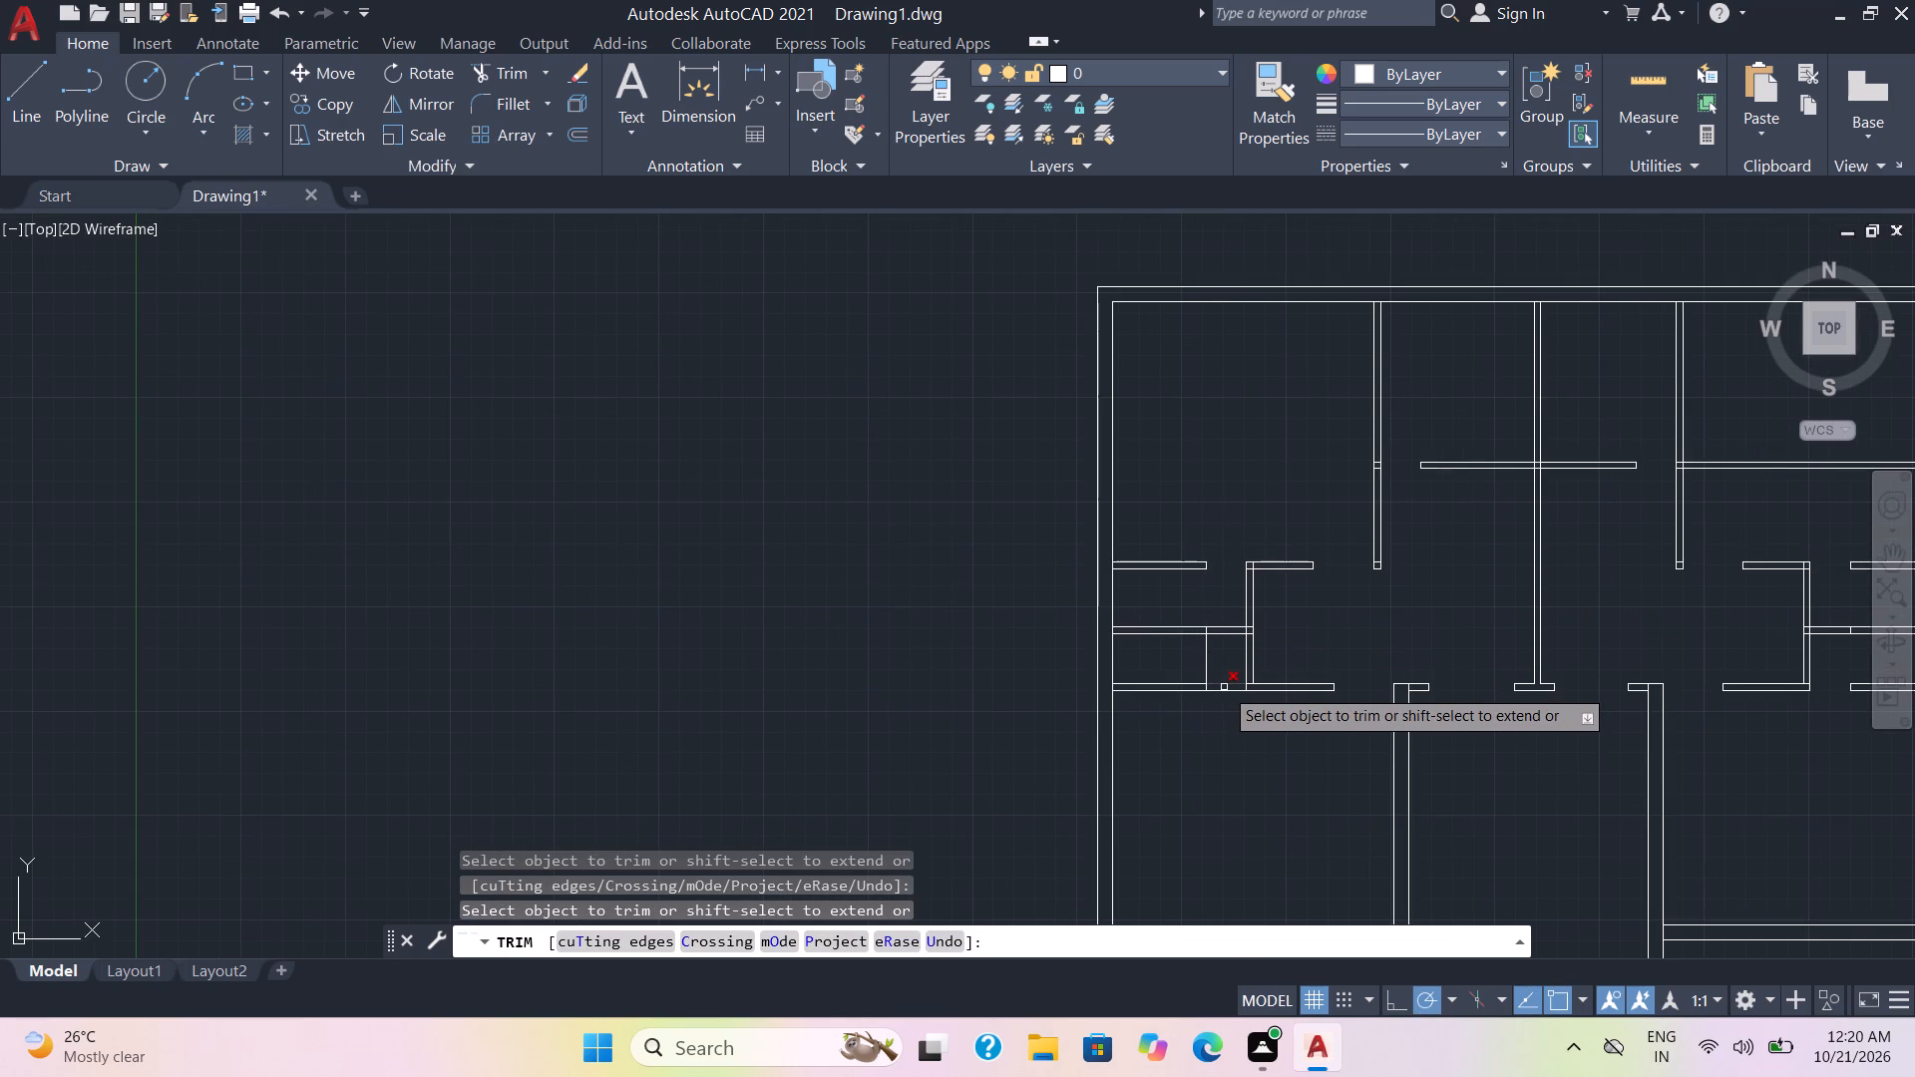
left_click_drag(1226, 695, 1189, 668)
left_click_drag(1195, 661, 1197, 661)
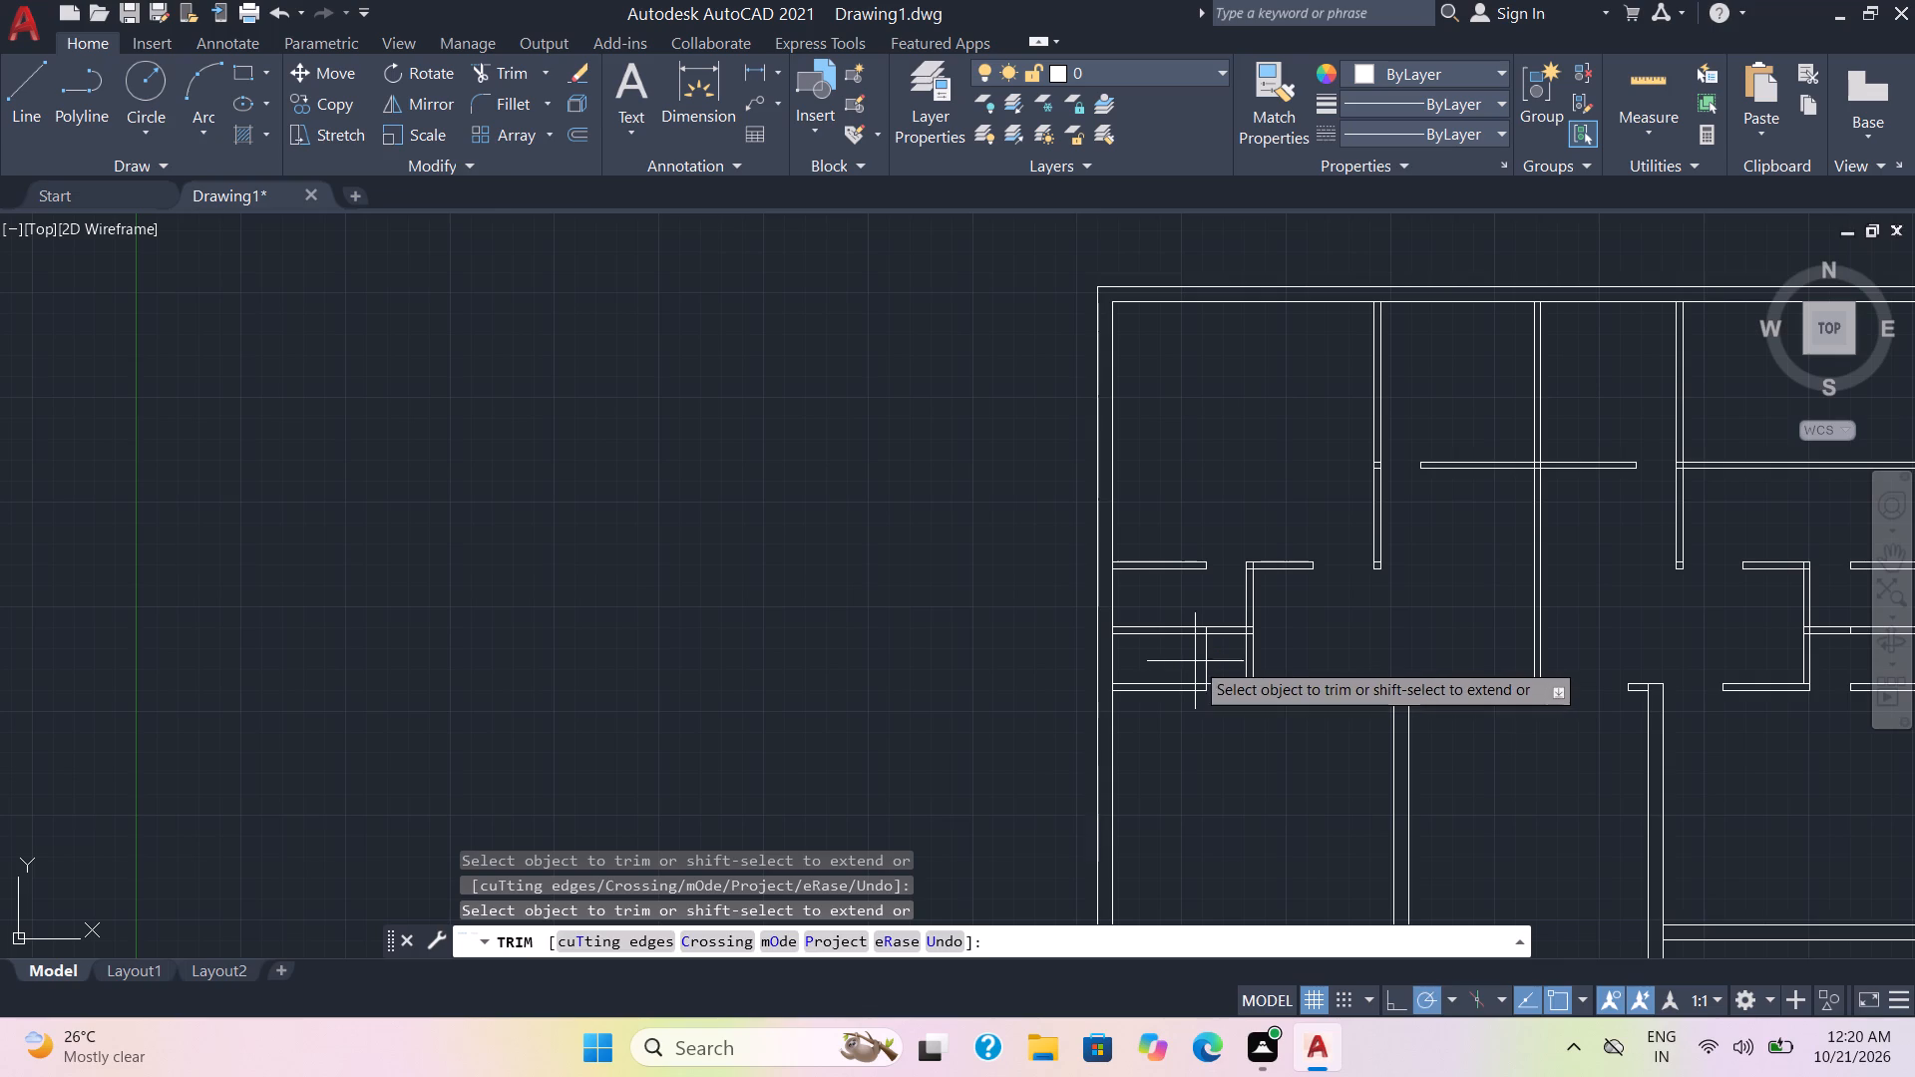
left_click_drag(1197, 661, 1232, 709)
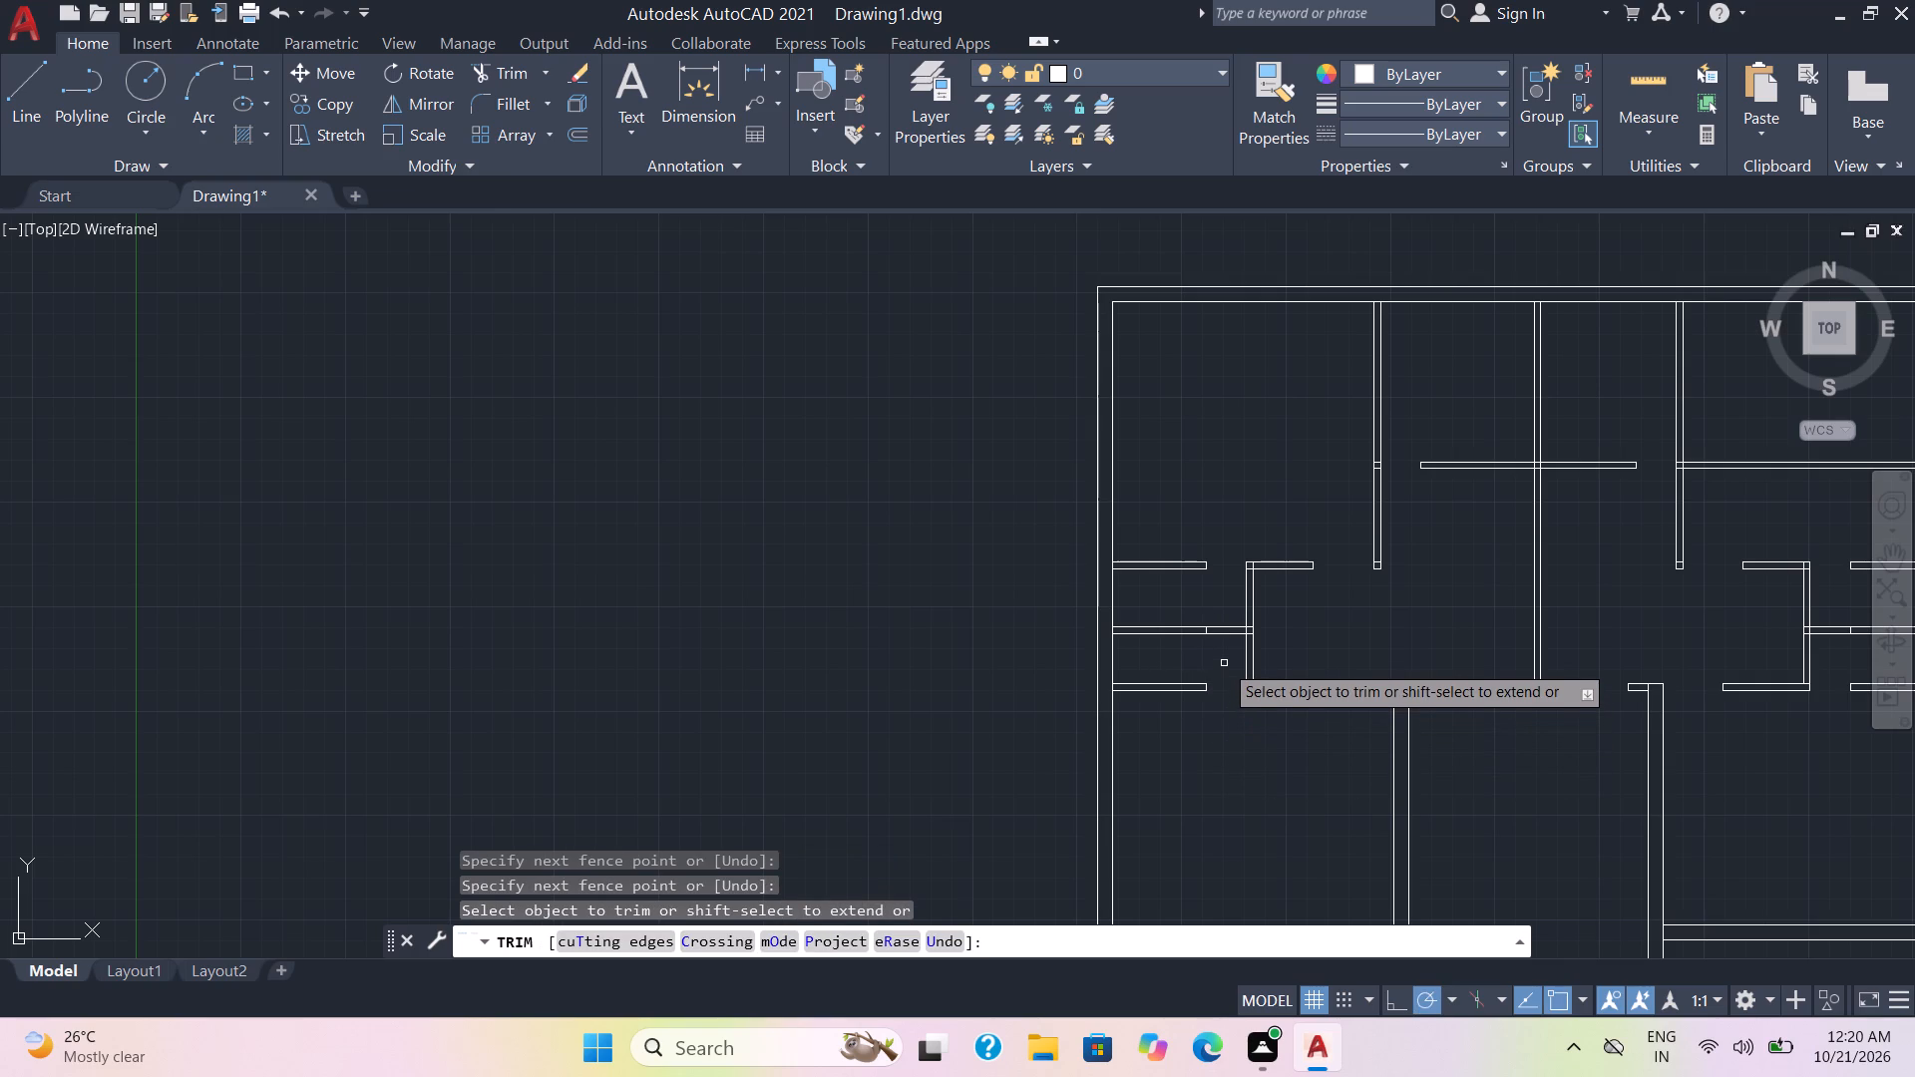
Trim the overlapping line ends at the outer bottom corner of the lower left projection.
scroll(1224, 658, "down", 1)
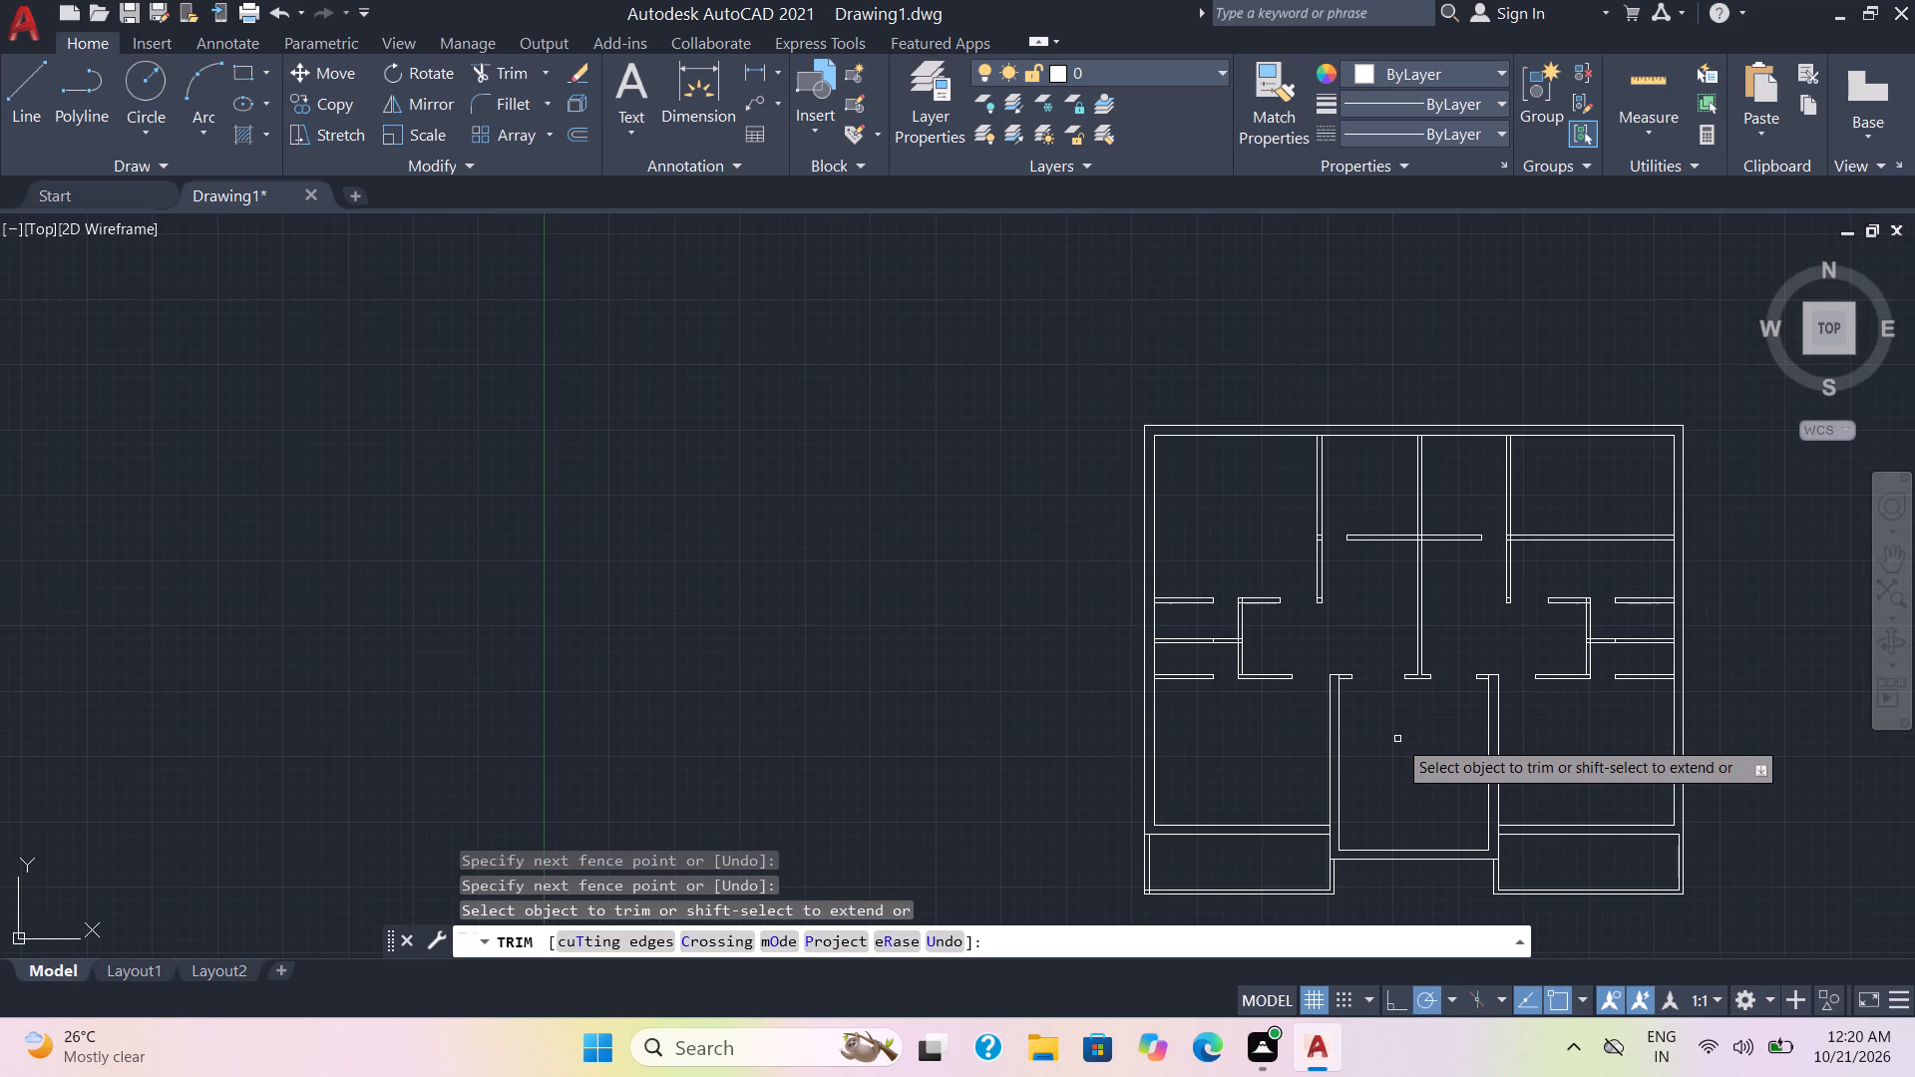
middle_click_drag(1398, 739, 1409, 636)
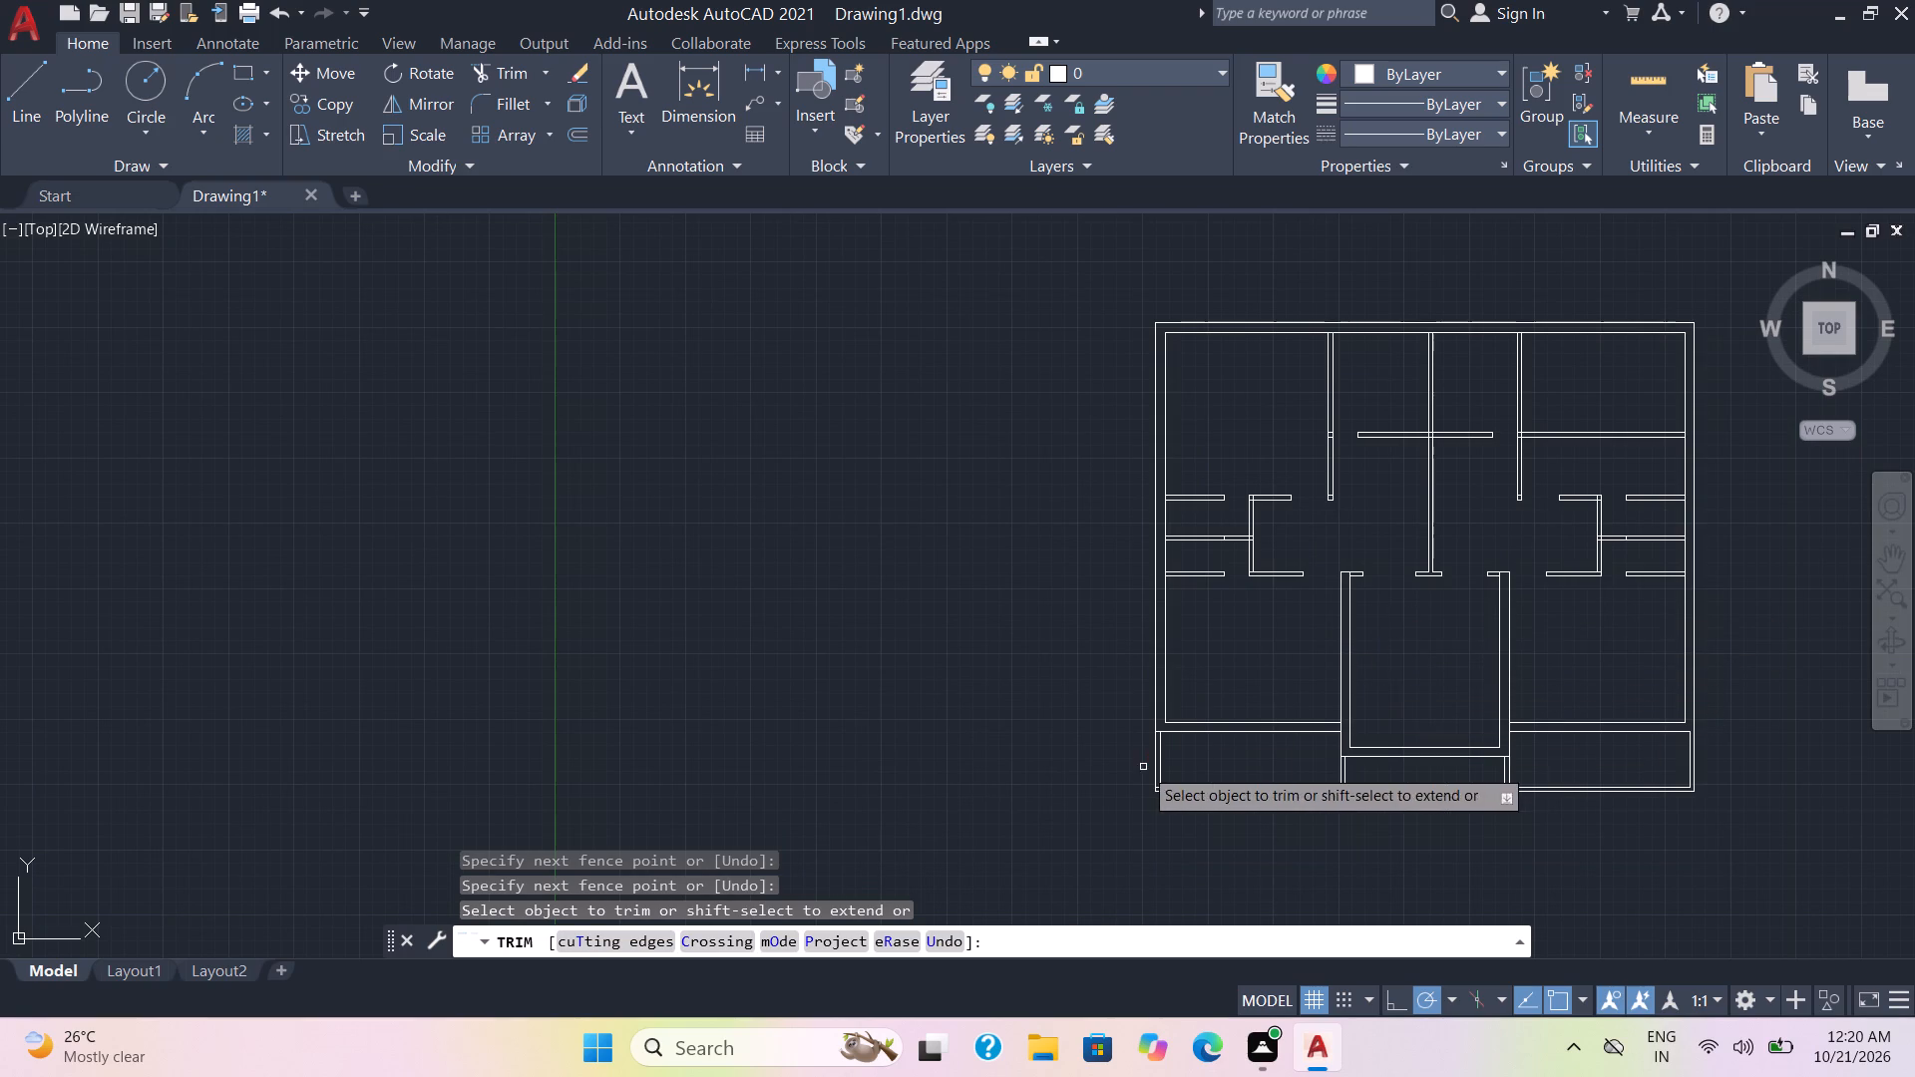
scroll(1292, 757, "up", 1)
middle_click_drag(1292, 758, 1390, 609)
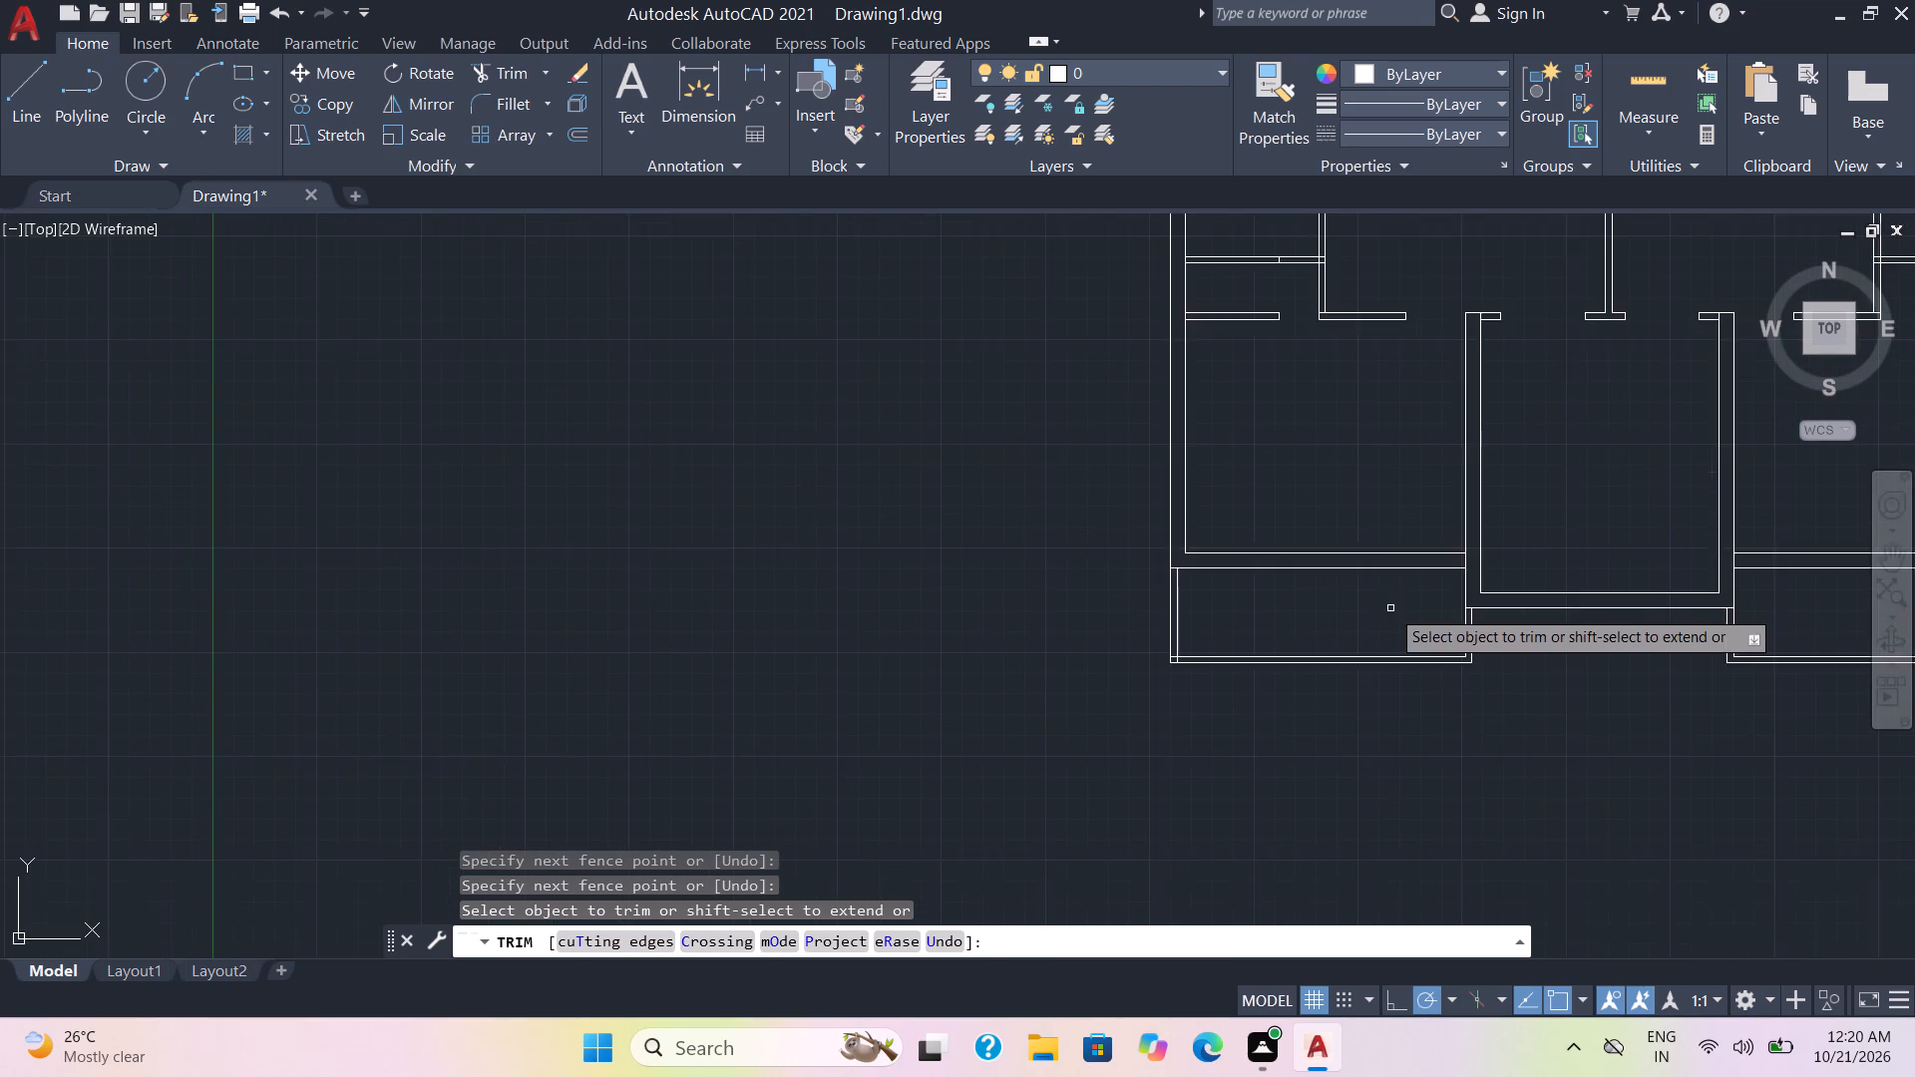
scroll(1390, 608, "up", 2)
left_click(838, 742)
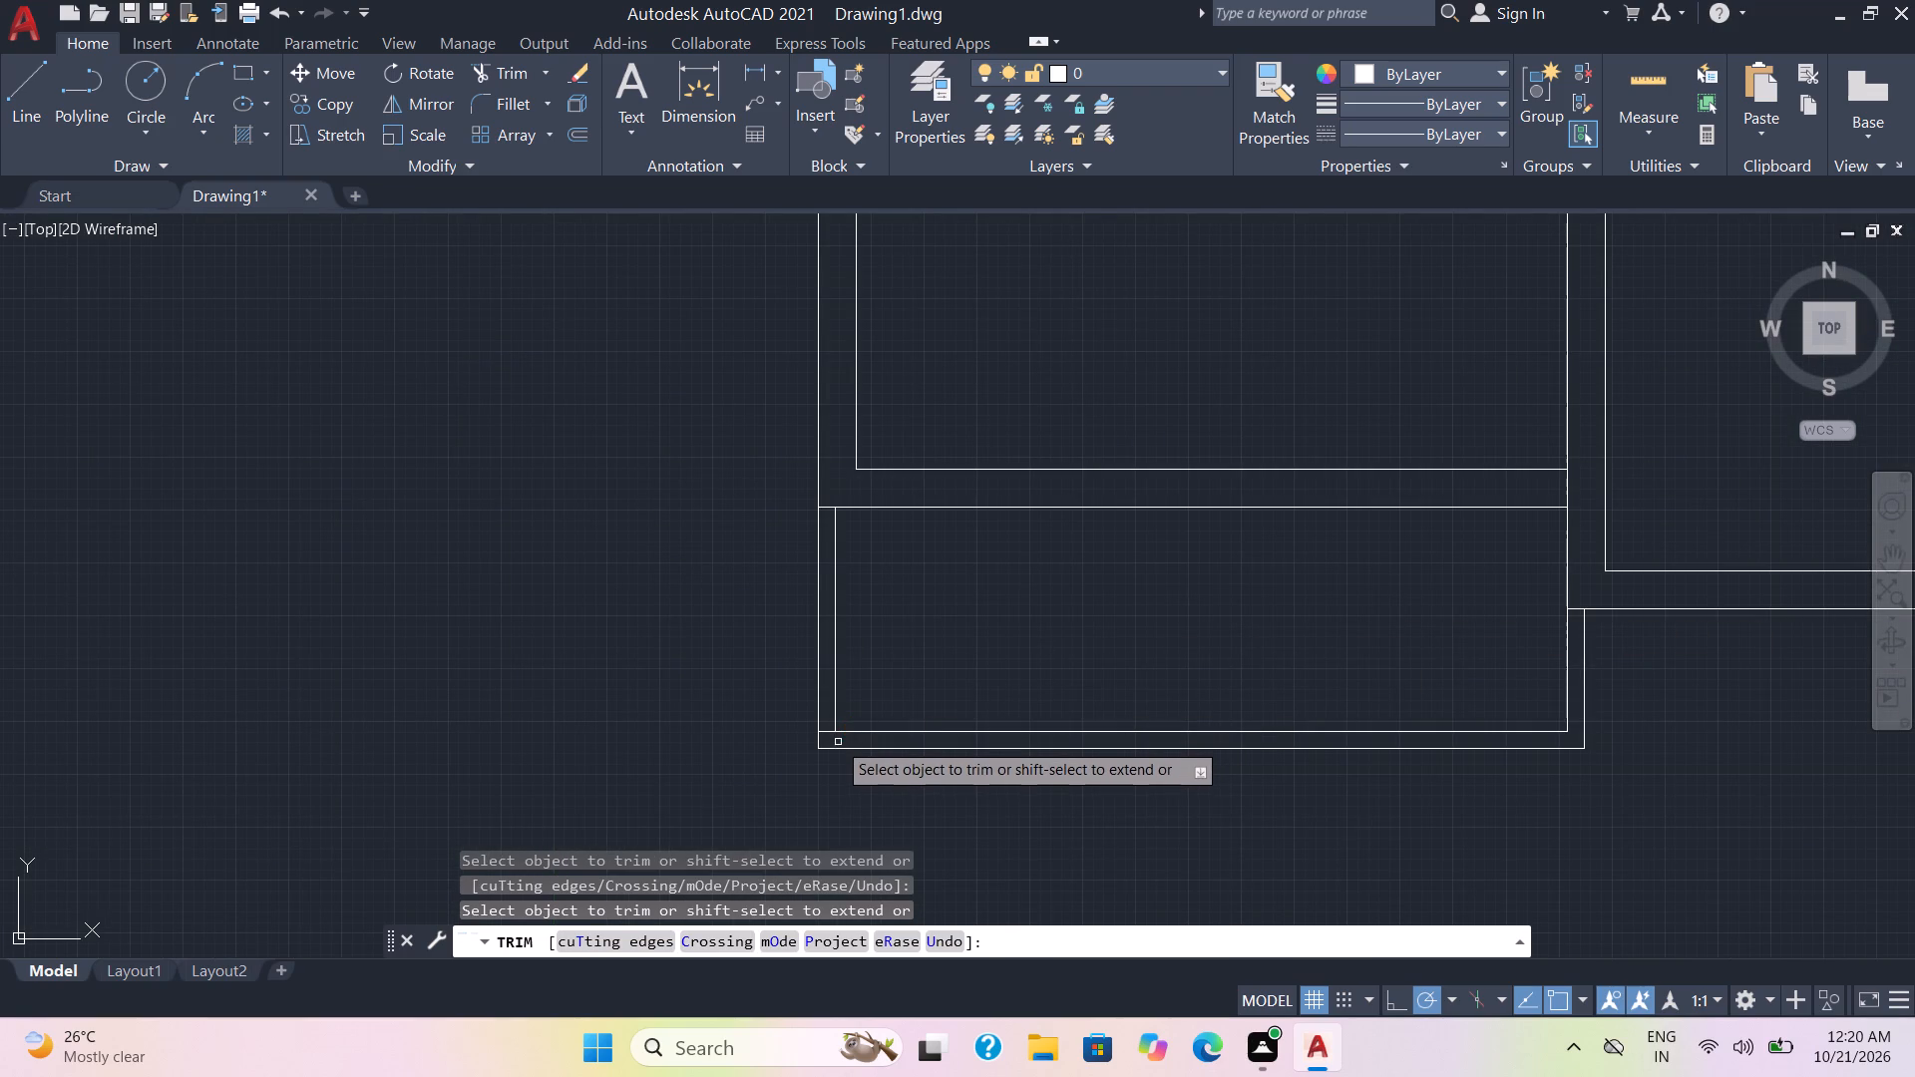
left_click(824, 731)
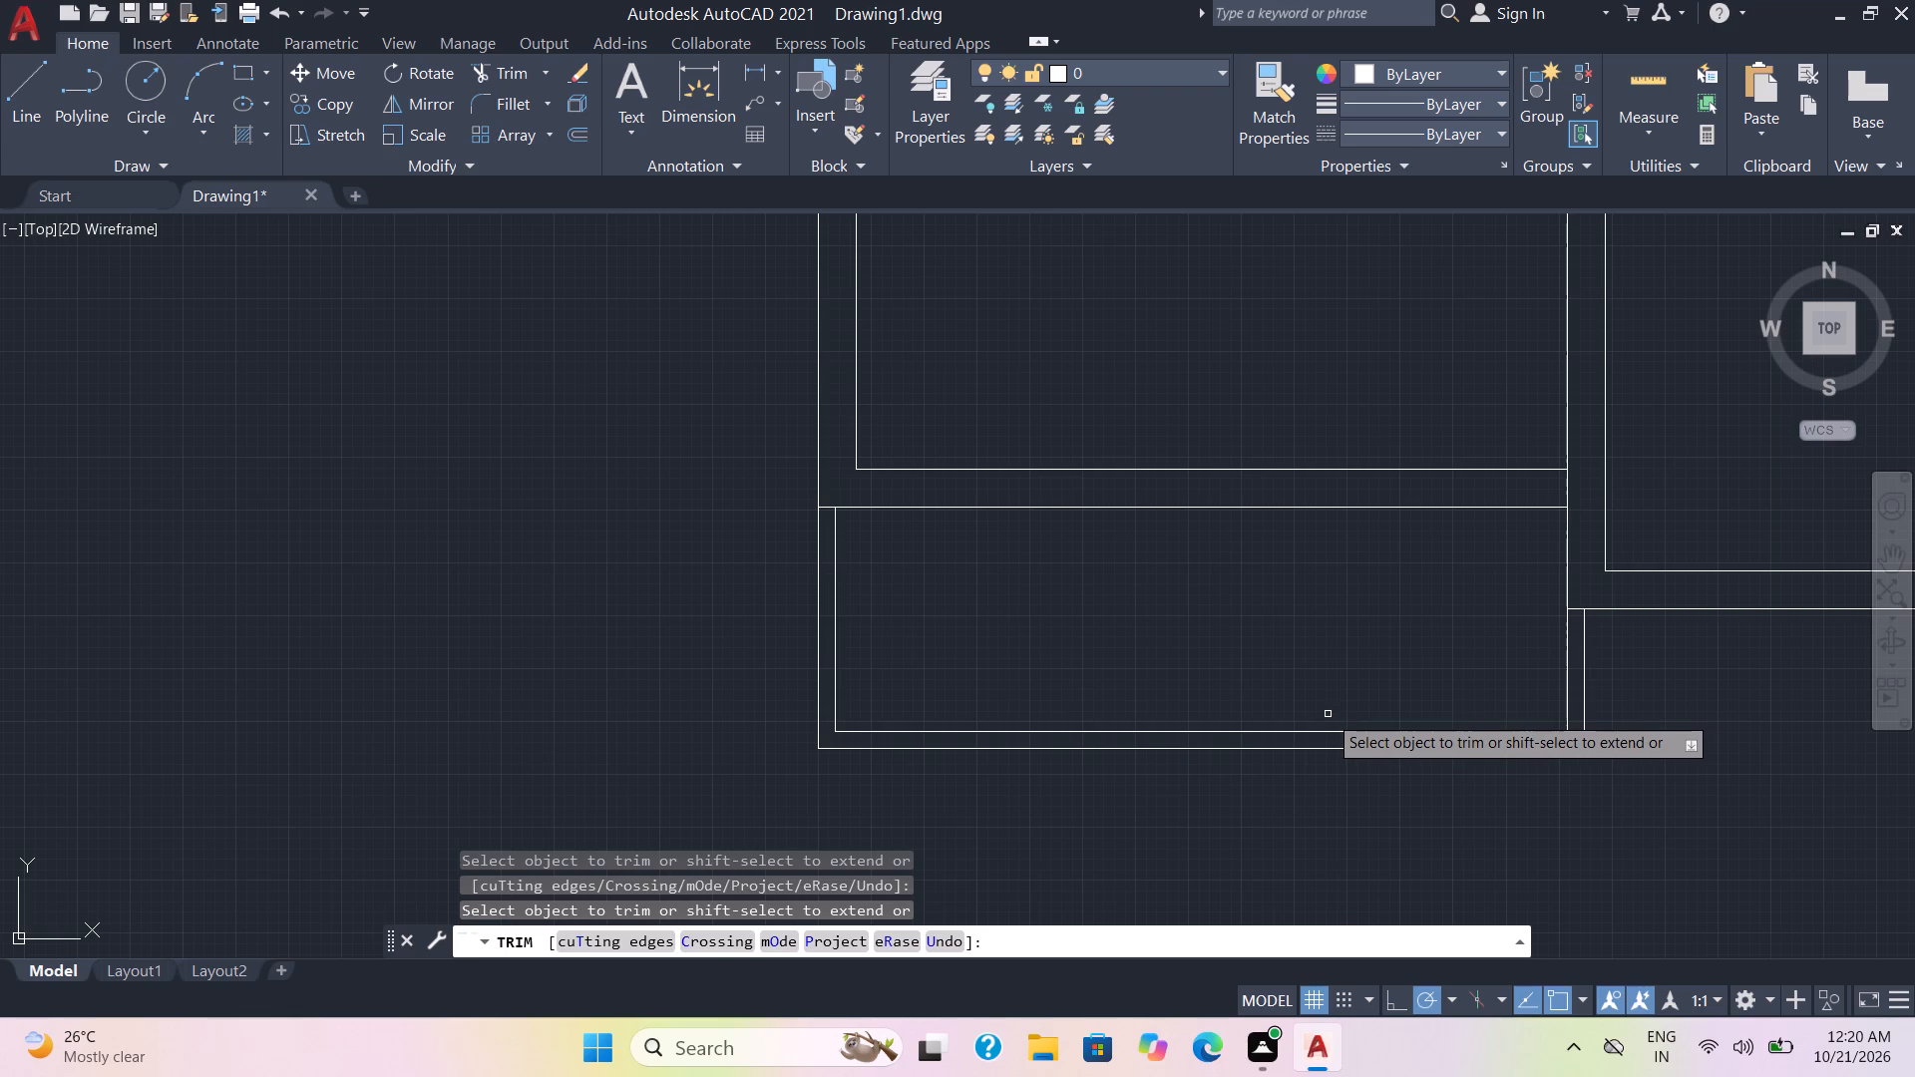
Trim the left outer wall's inner line where the left passage end's lower wall joins it.
scroll(1221, 699, "down", 1)
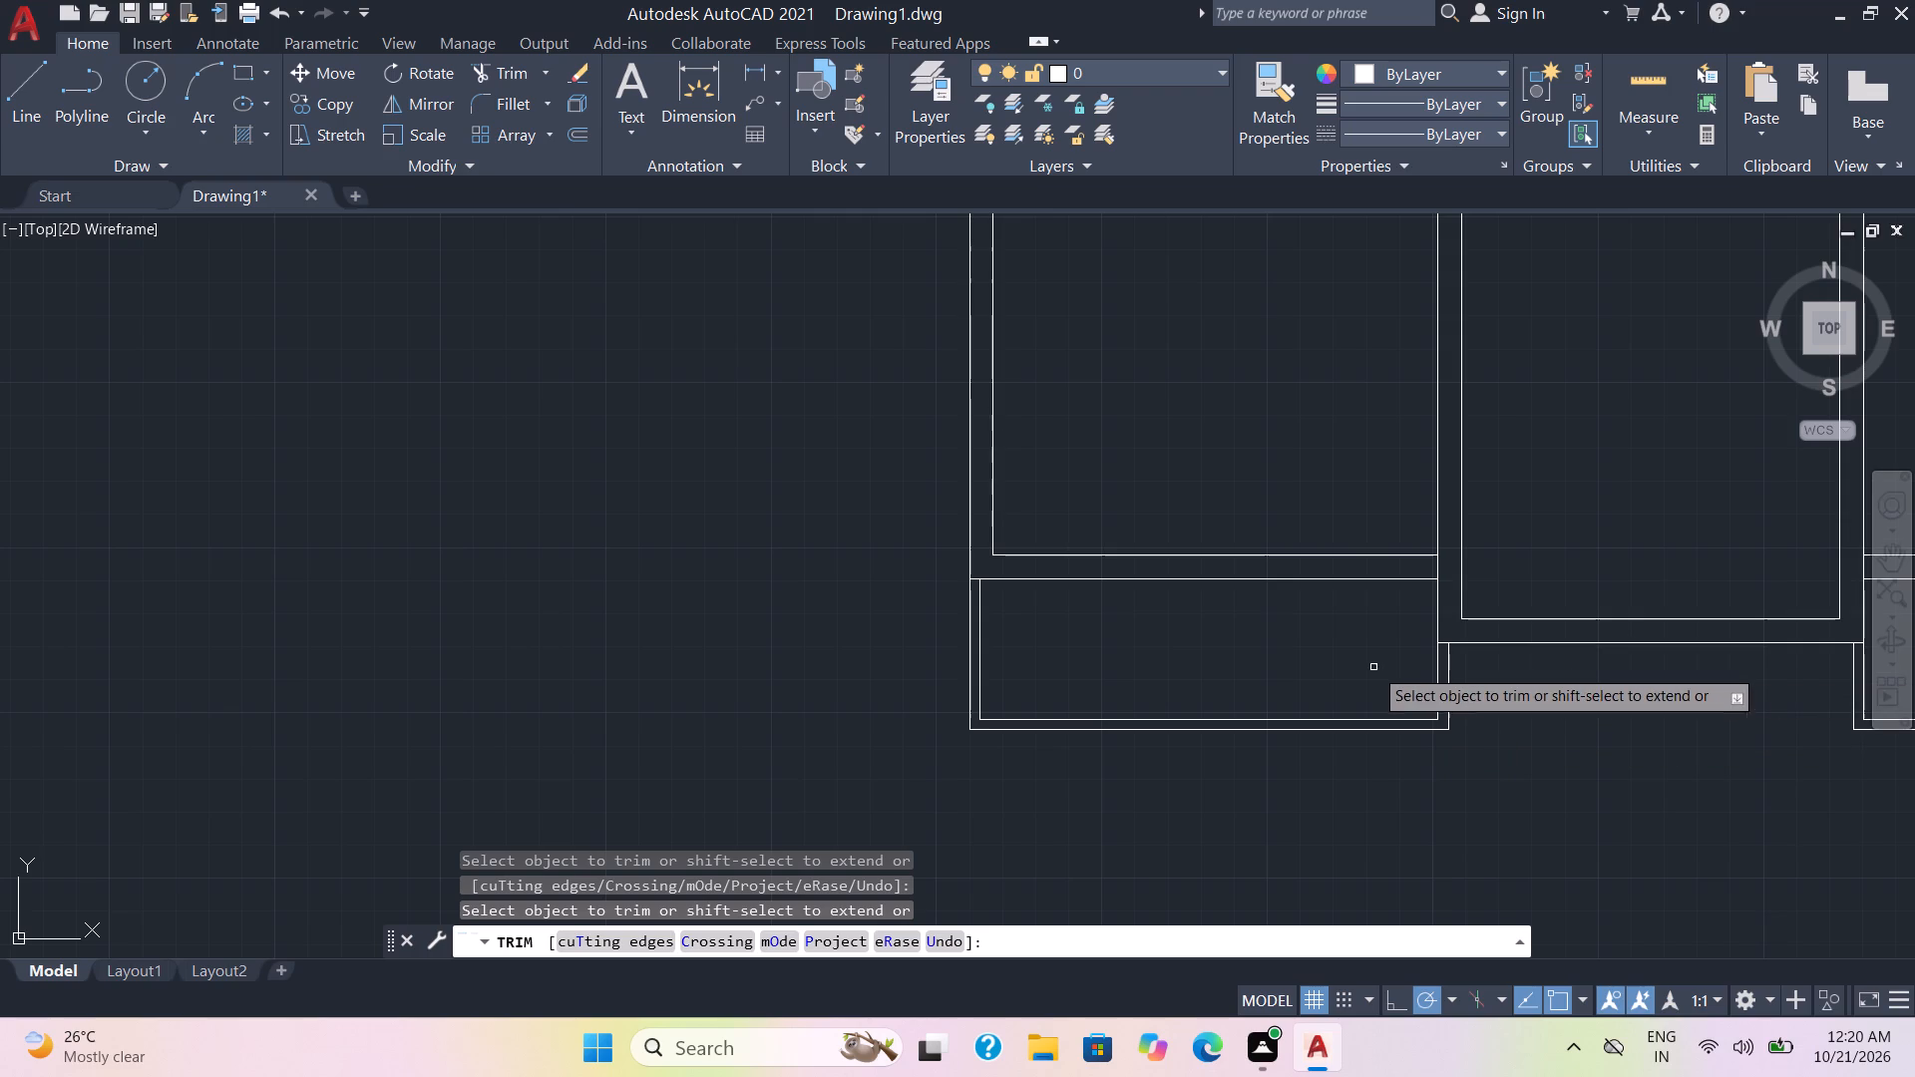
scroll(1396, 641, "down", 1)
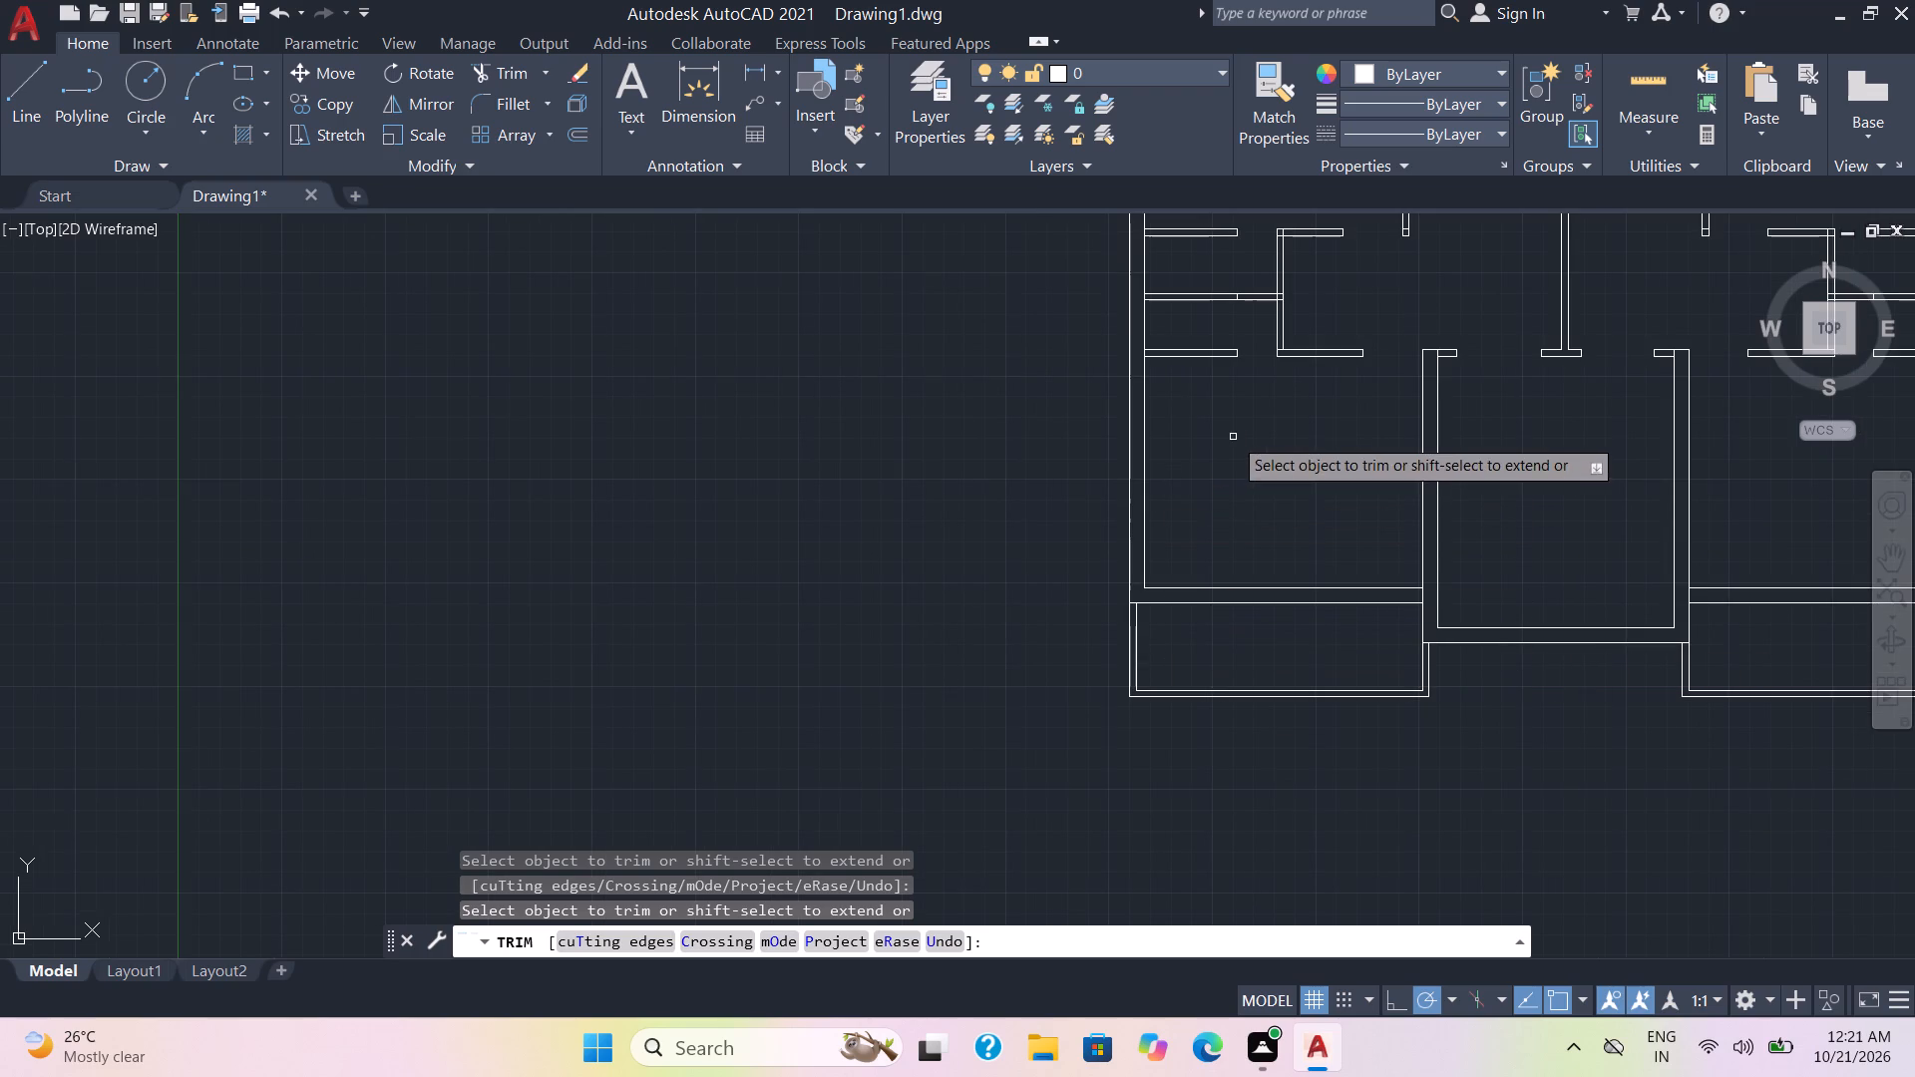
middle_click_drag(1234, 437, 1249, 644)
scroll(1241, 634, "up", 1)
scroll(1126, 563, "up", 2)
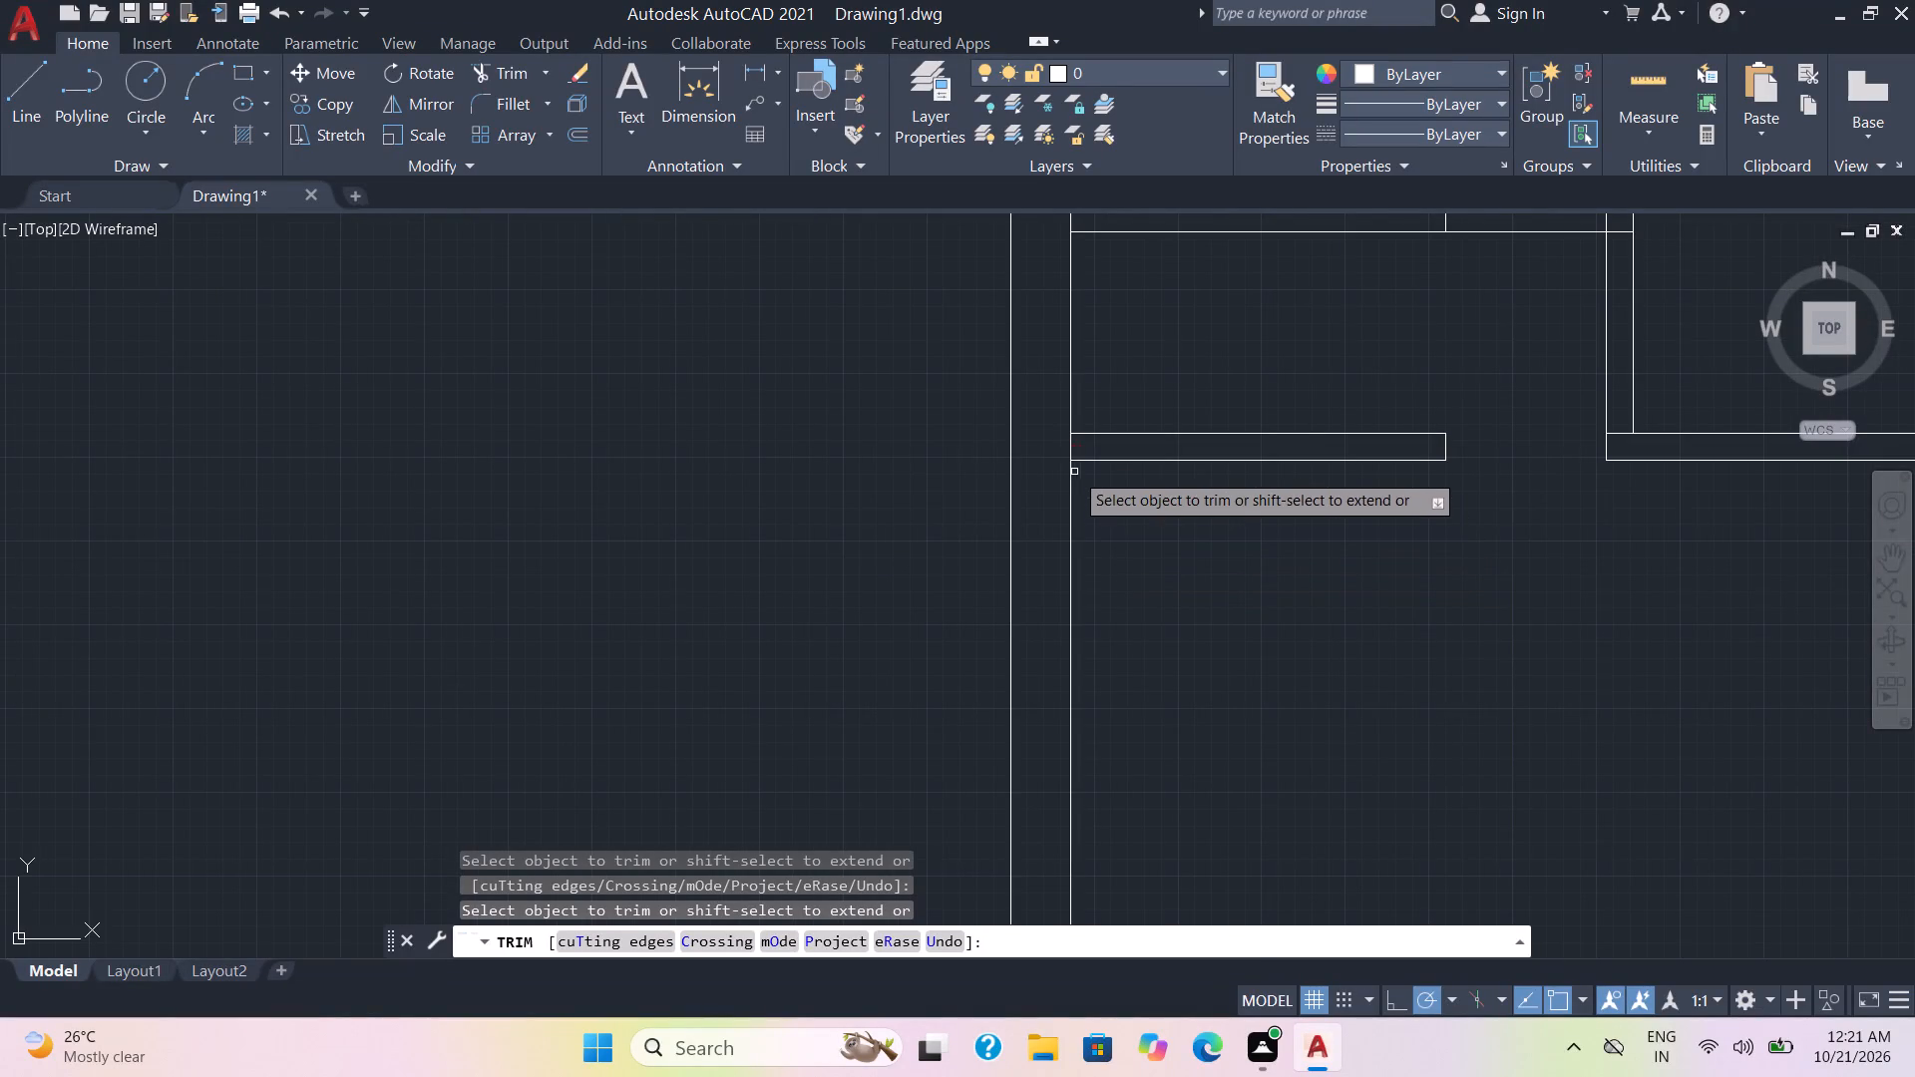
left_click(1073, 445)
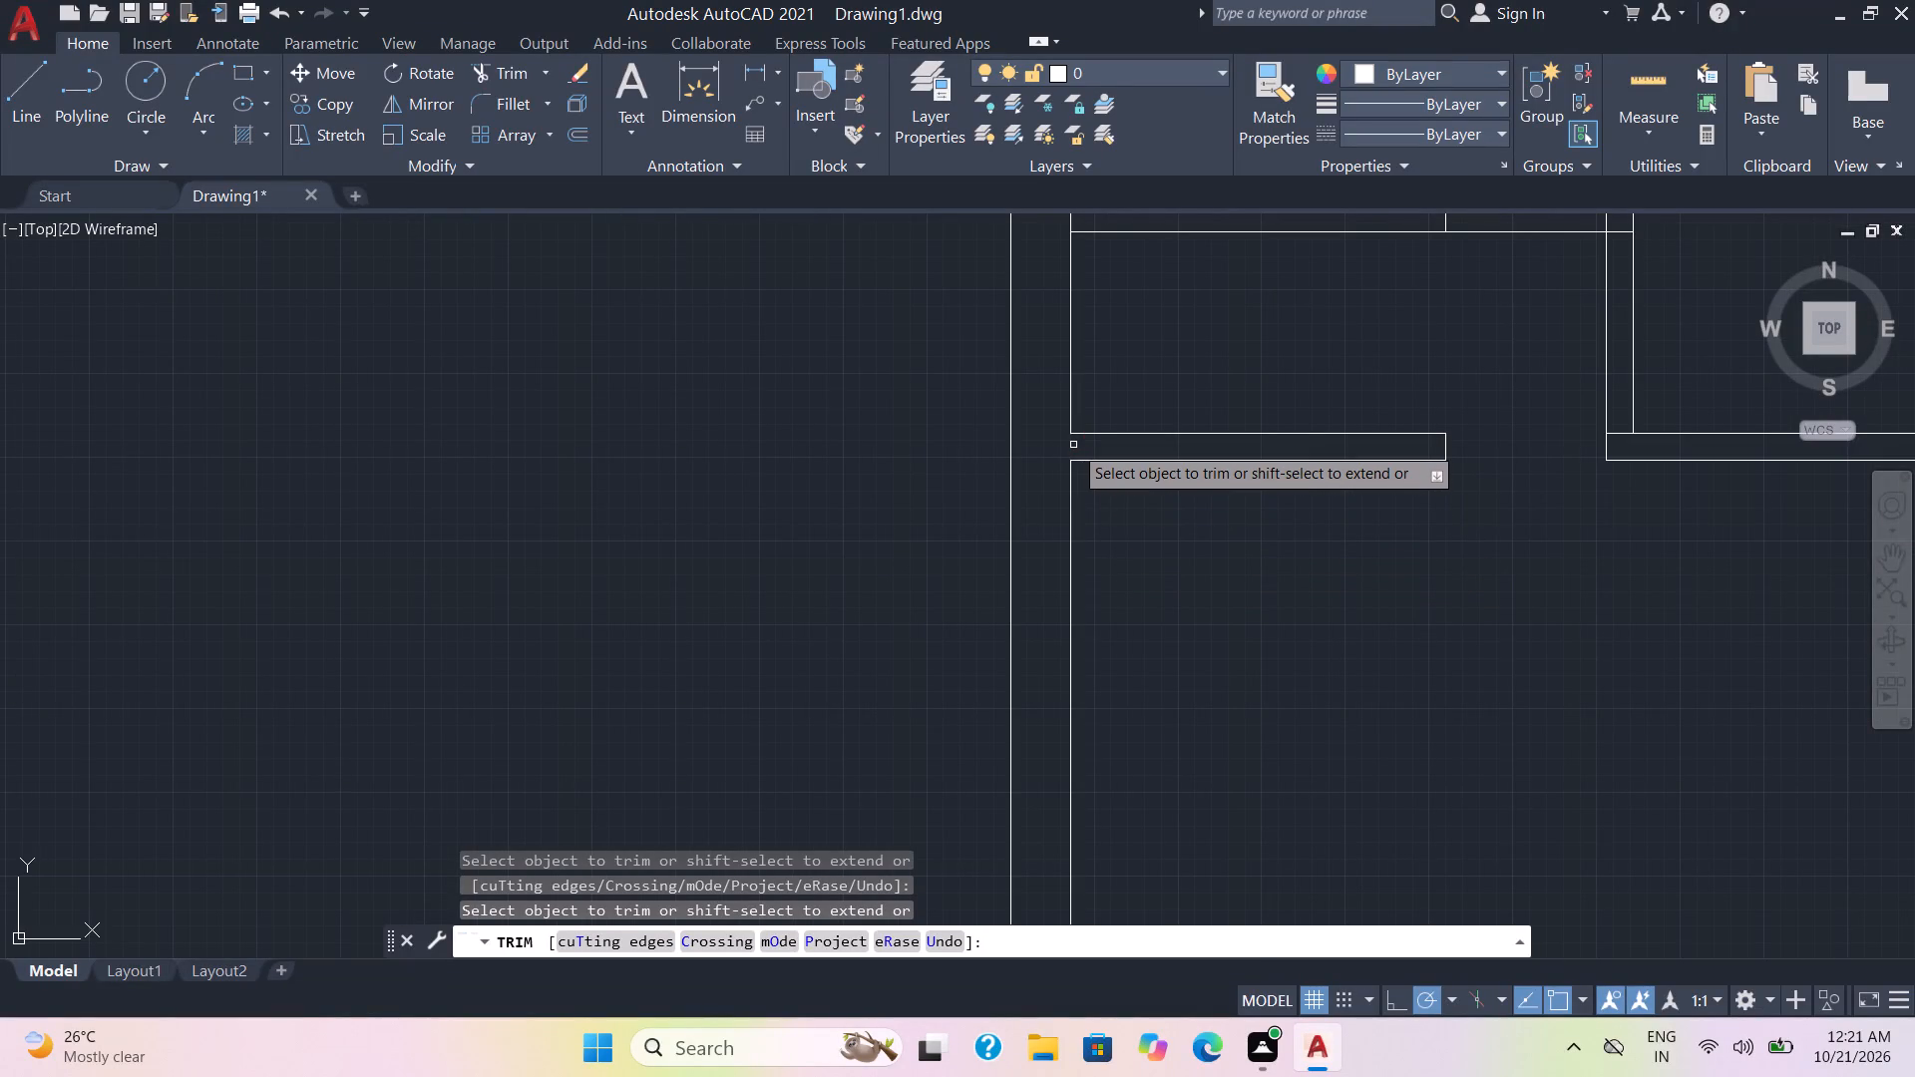
Trim the guide stub in the left passage end's middle divider and the crossing lines where the partition meets the divider and lower wall.
scroll(1395, 341, "down", 1)
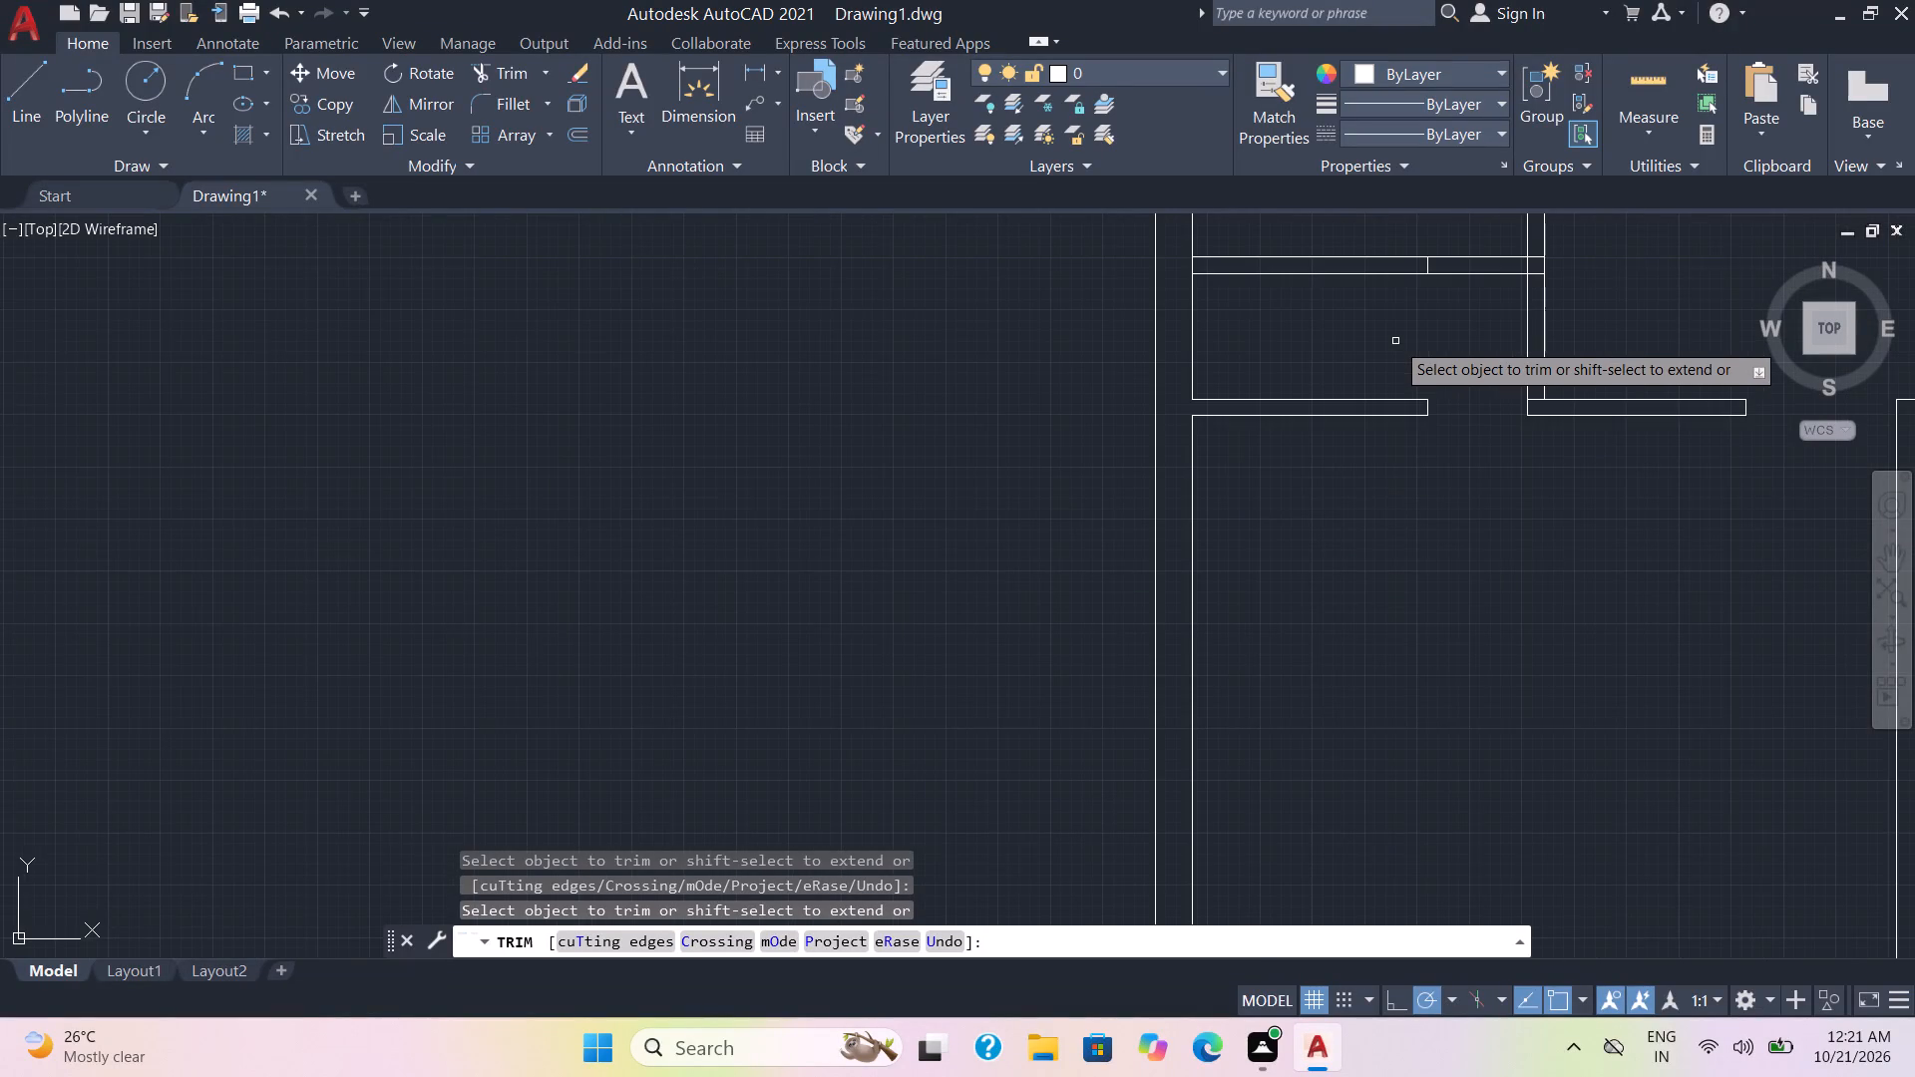
scroll(1395, 341, "down", 1)
scroll(1413, 325, "up", 2)
middle_click_drag(1419, 305, 1338, 460)
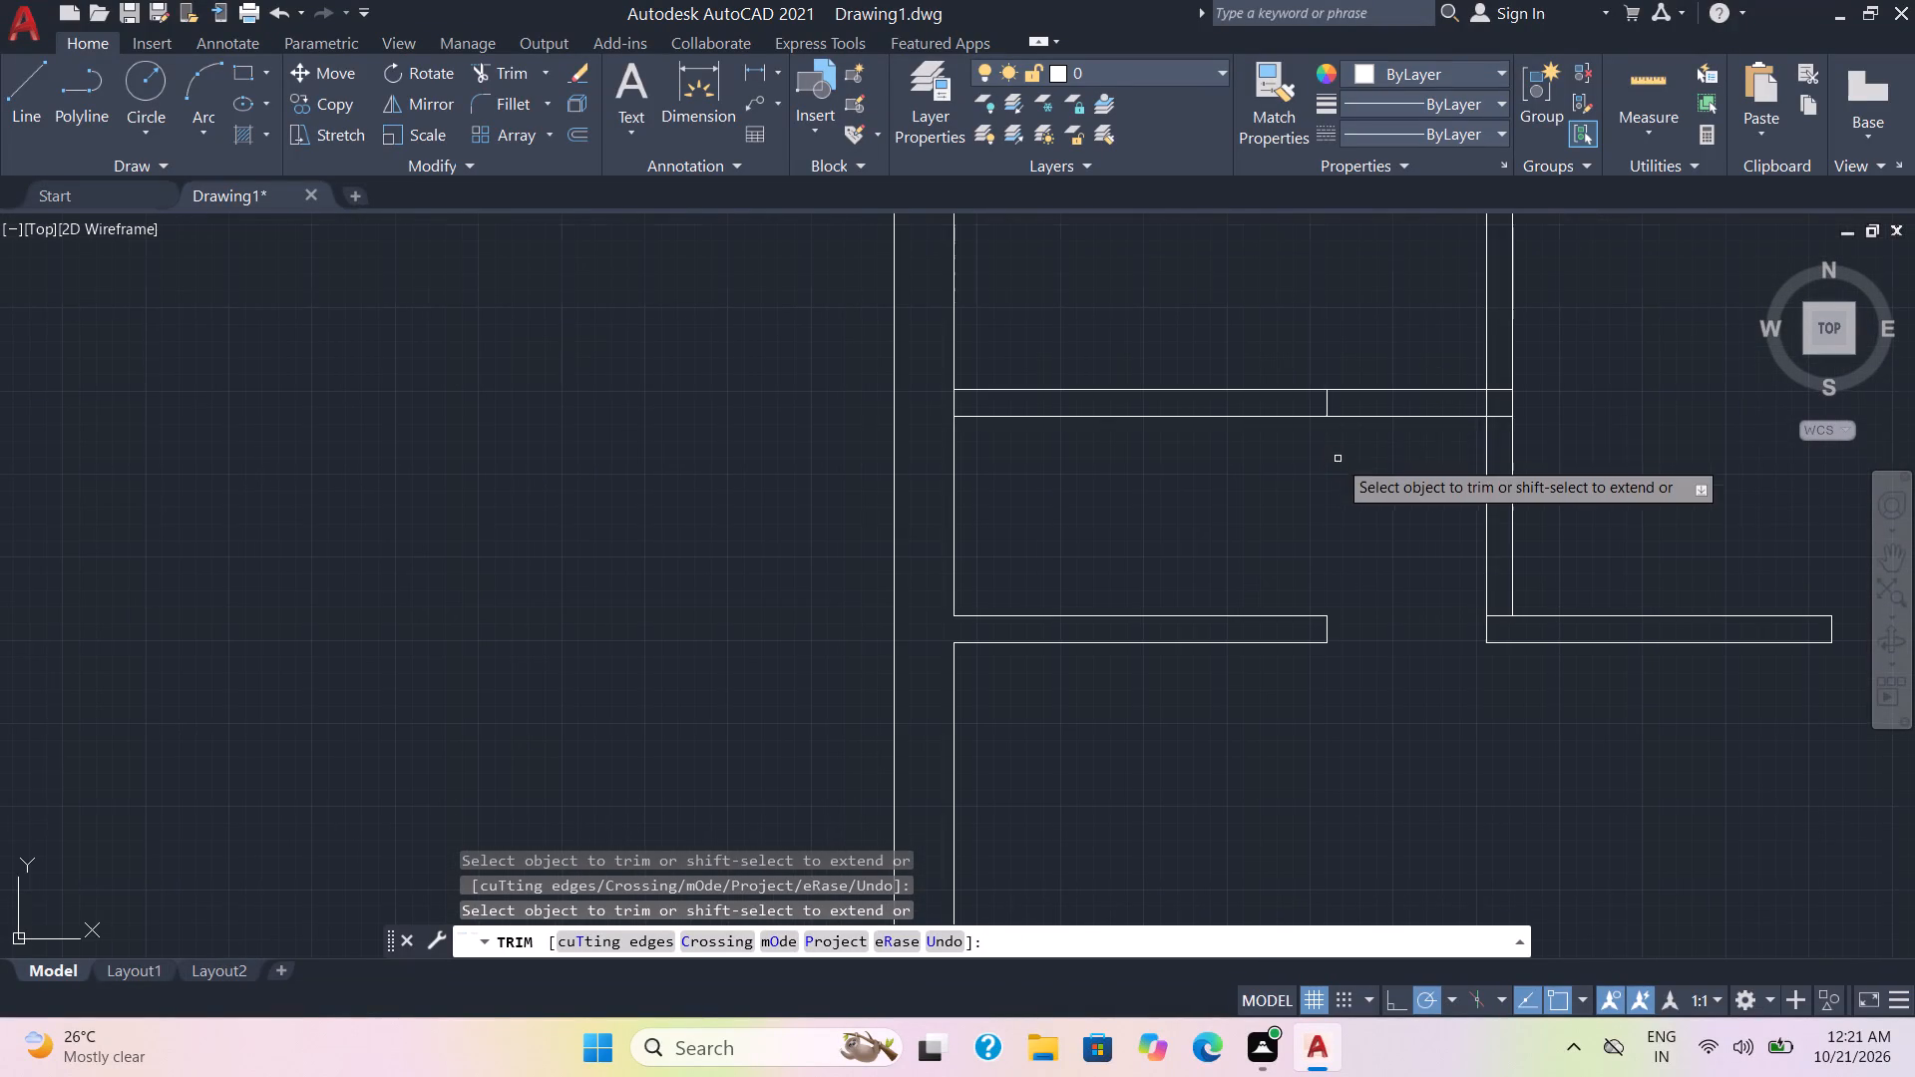
left_click(1328, 403)
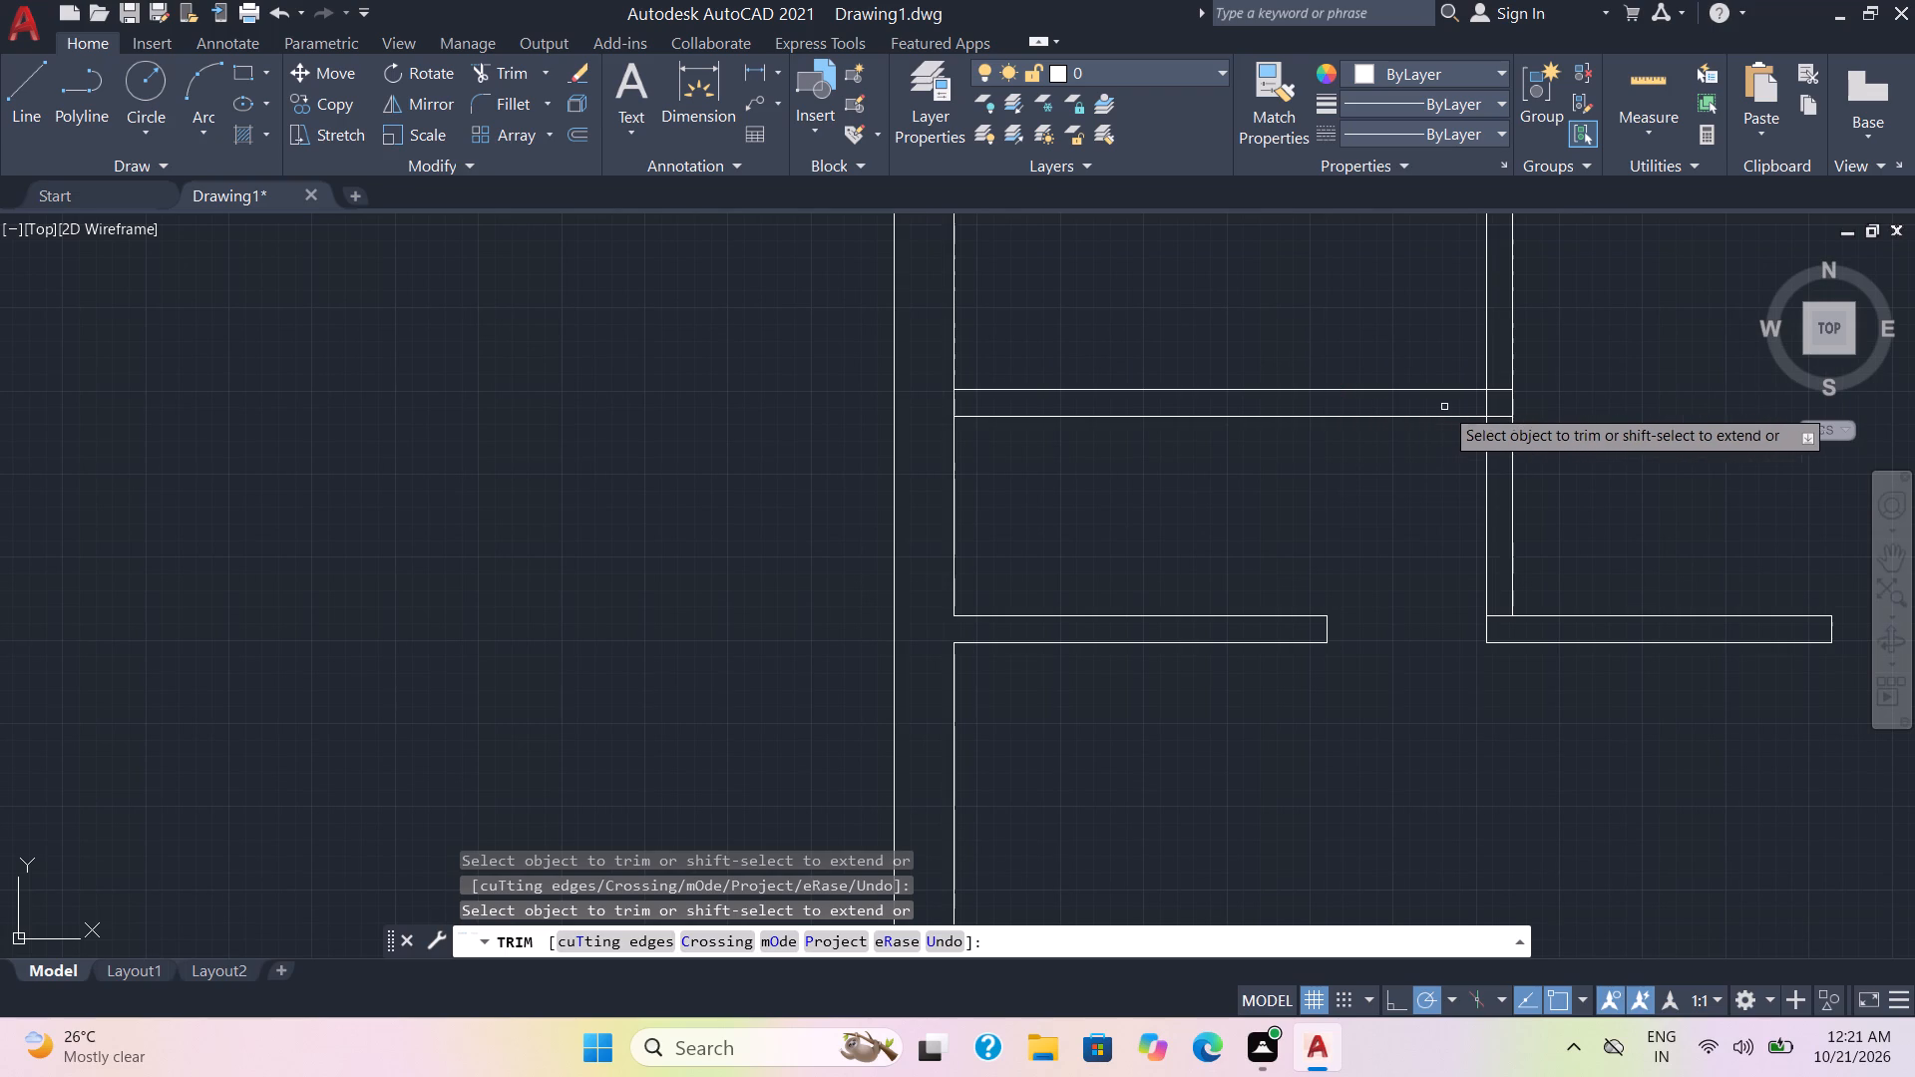
left_click(1489, 407)
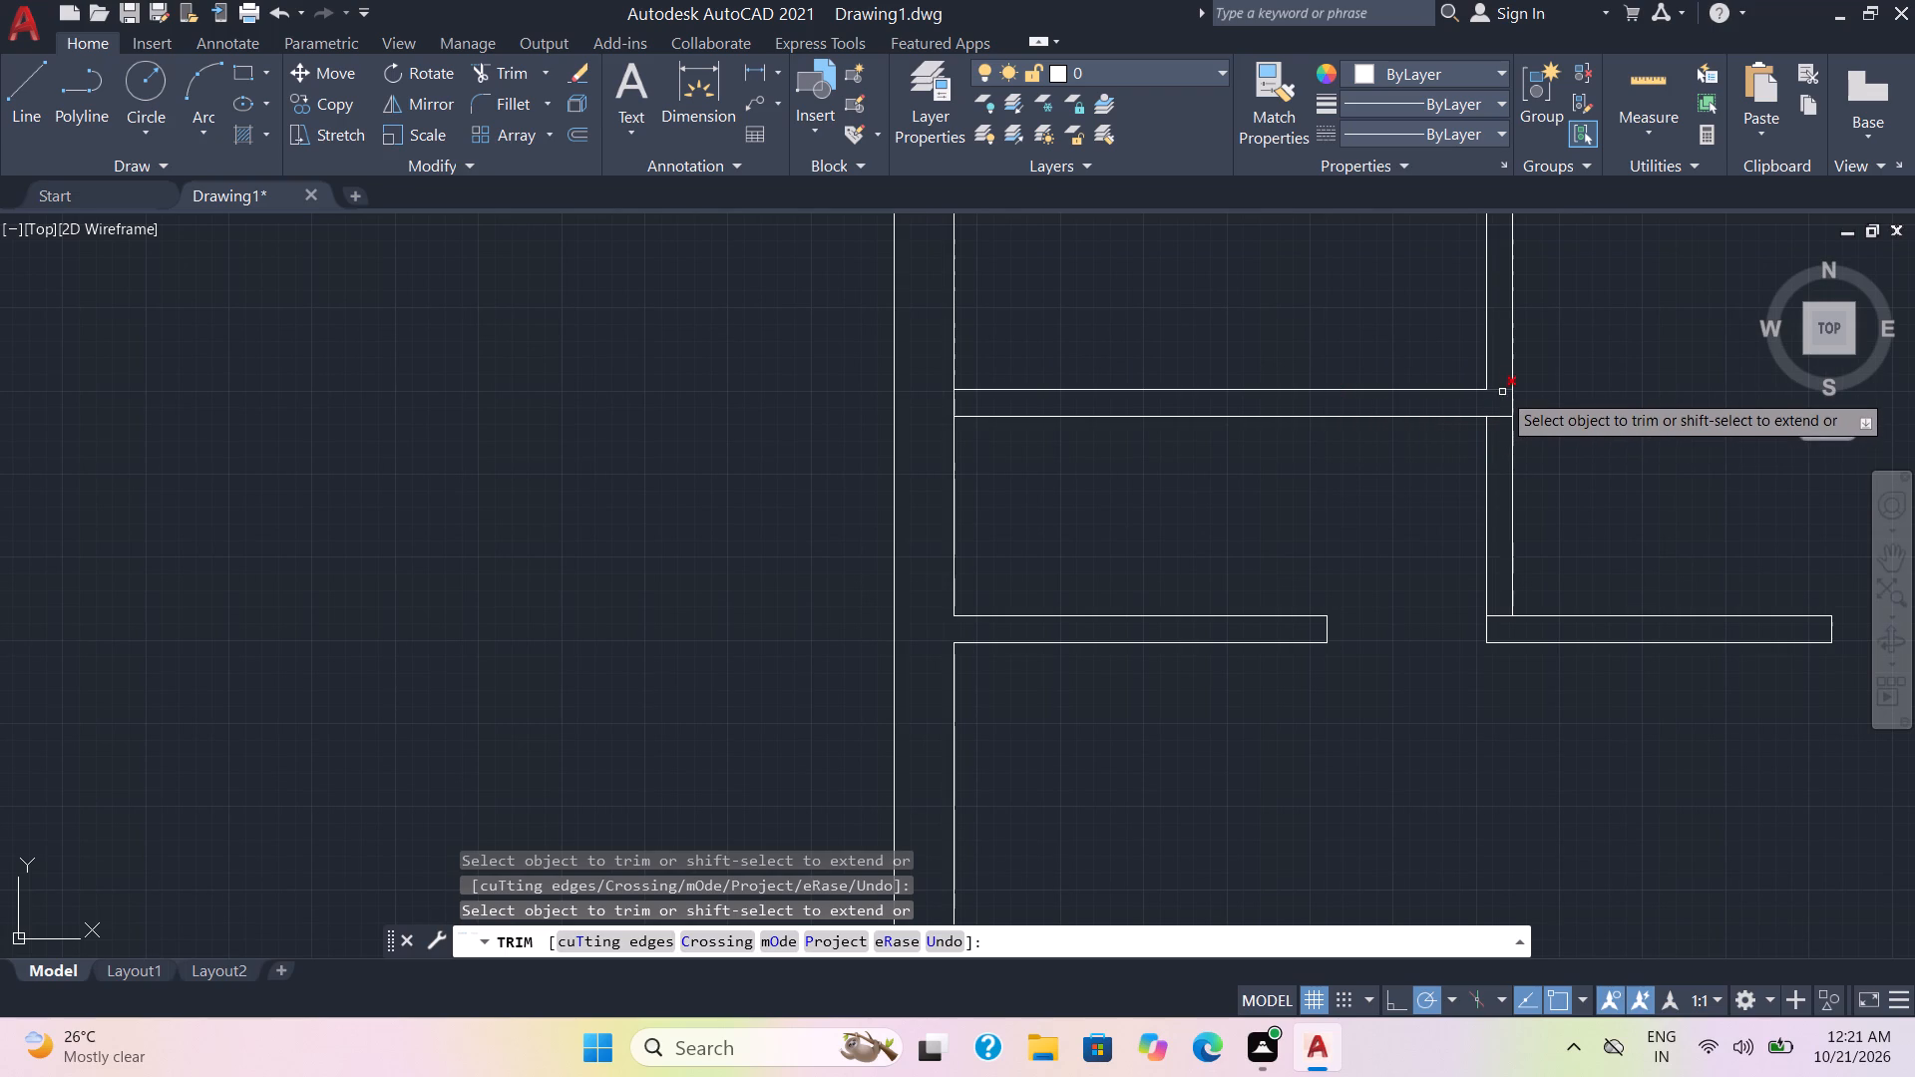
left_click(1502, 390)
left_click(1505, 420)
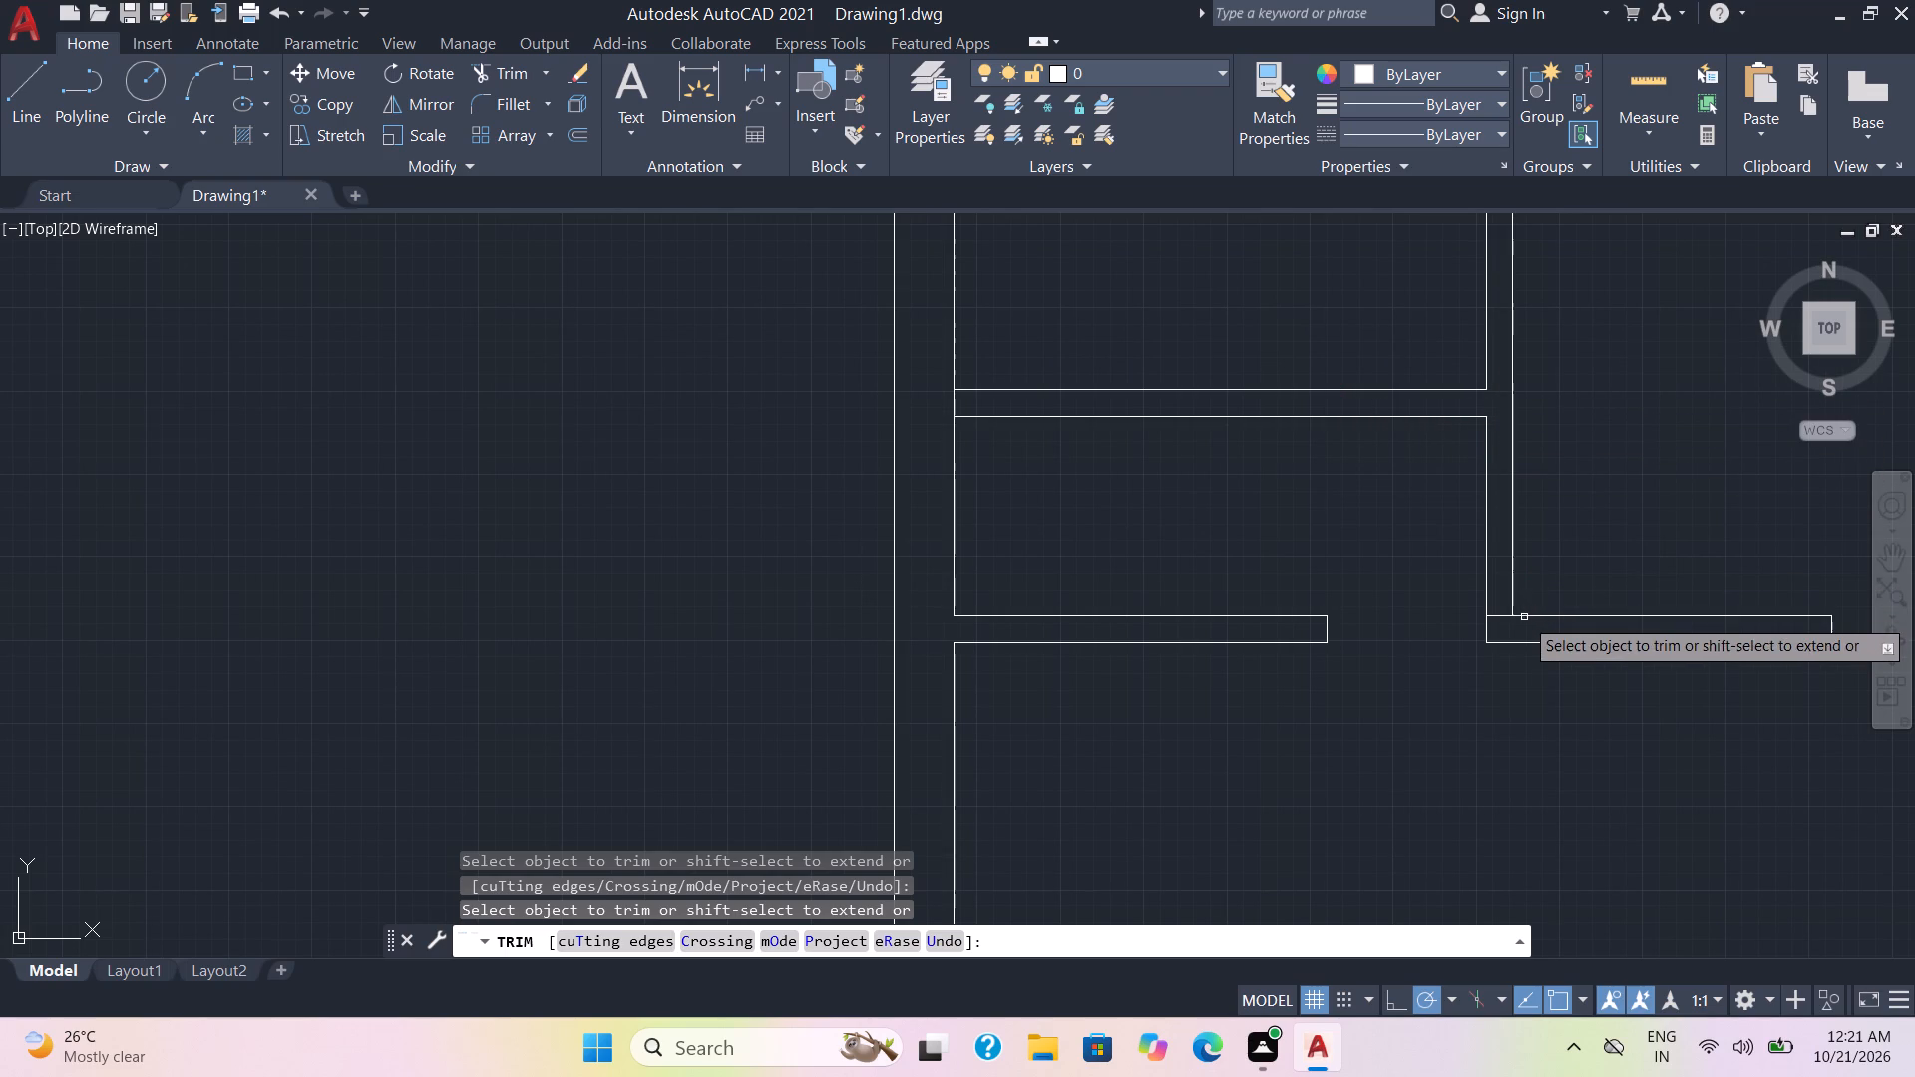
left_click(1501, 619)
Trim the crossing lines where the left passage end's upper wall meets the outer wall and the vertical partition.
scroll(1452, 576, "down", 3)
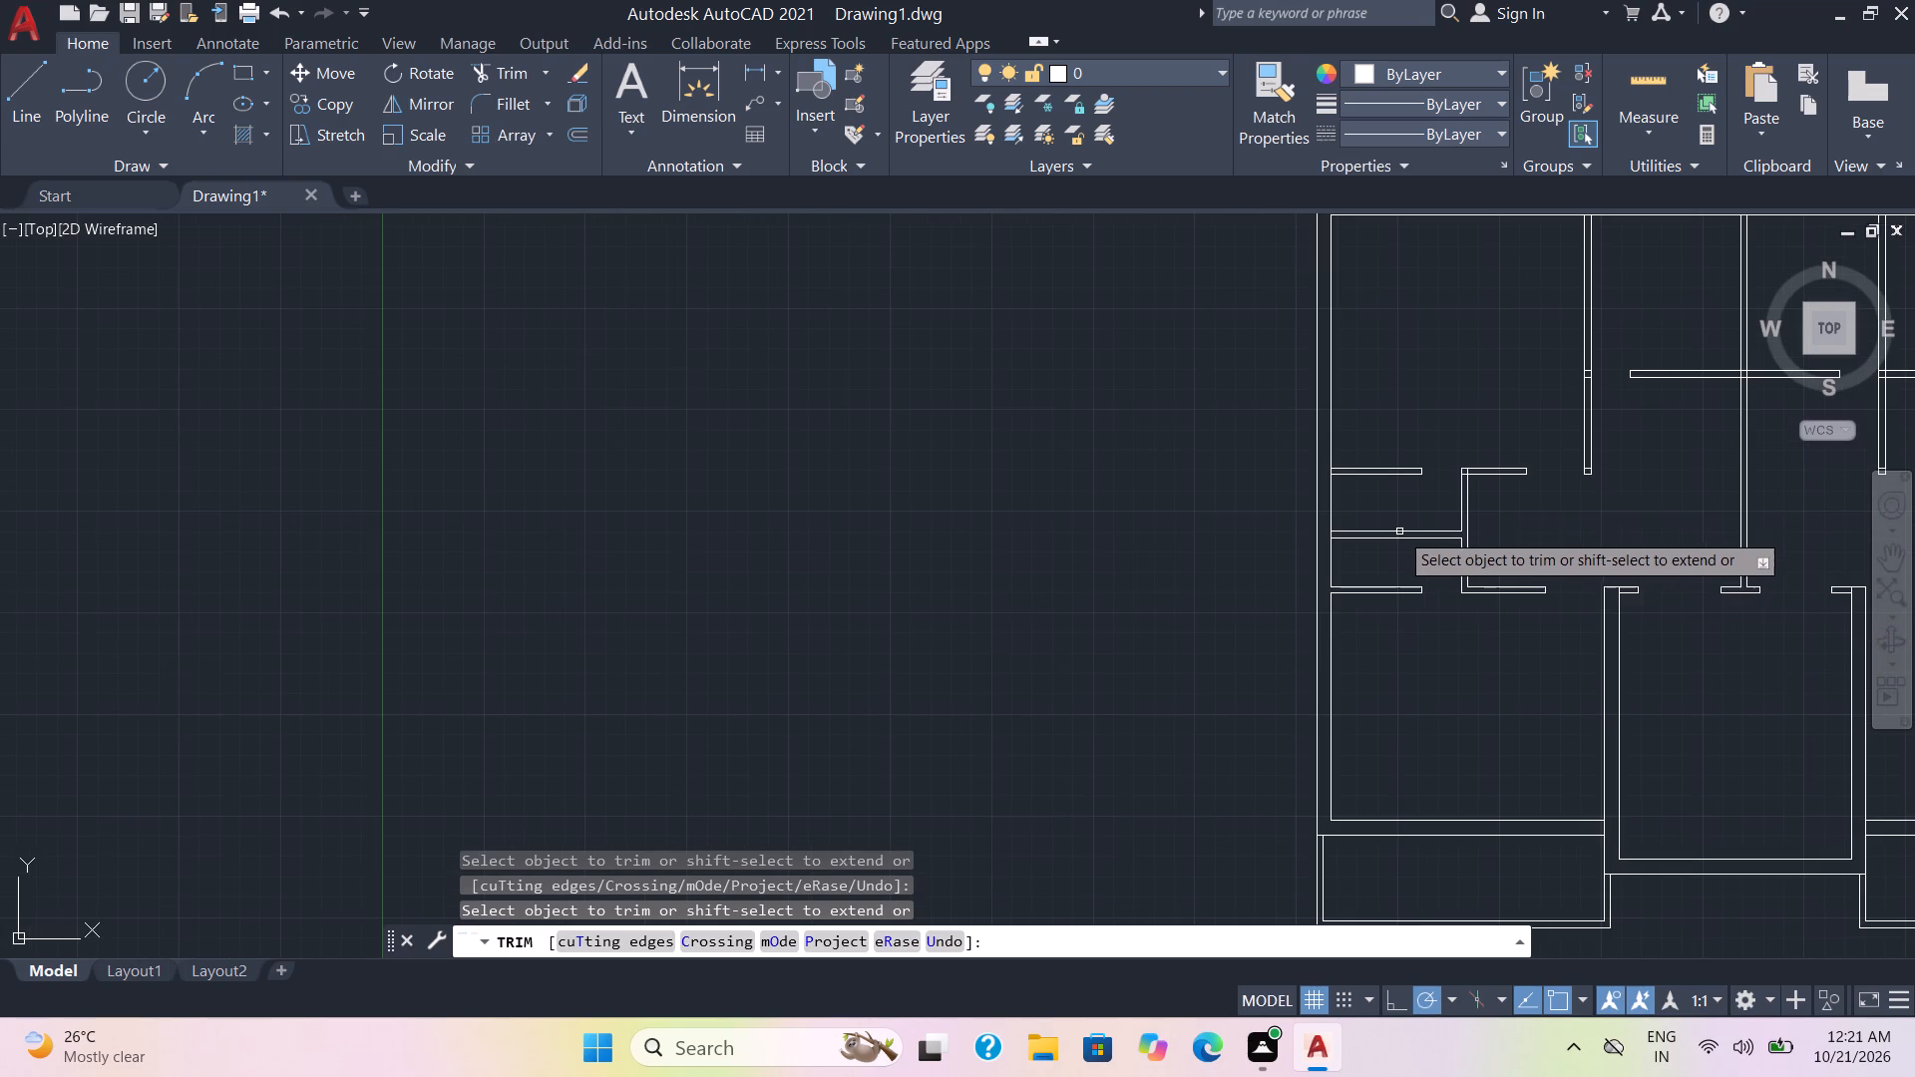
middle_click_drag(1395, 510, 1227, 670)
scroll(1395, 510, "down", 1)
scroll(1218, 641, "up", 3)
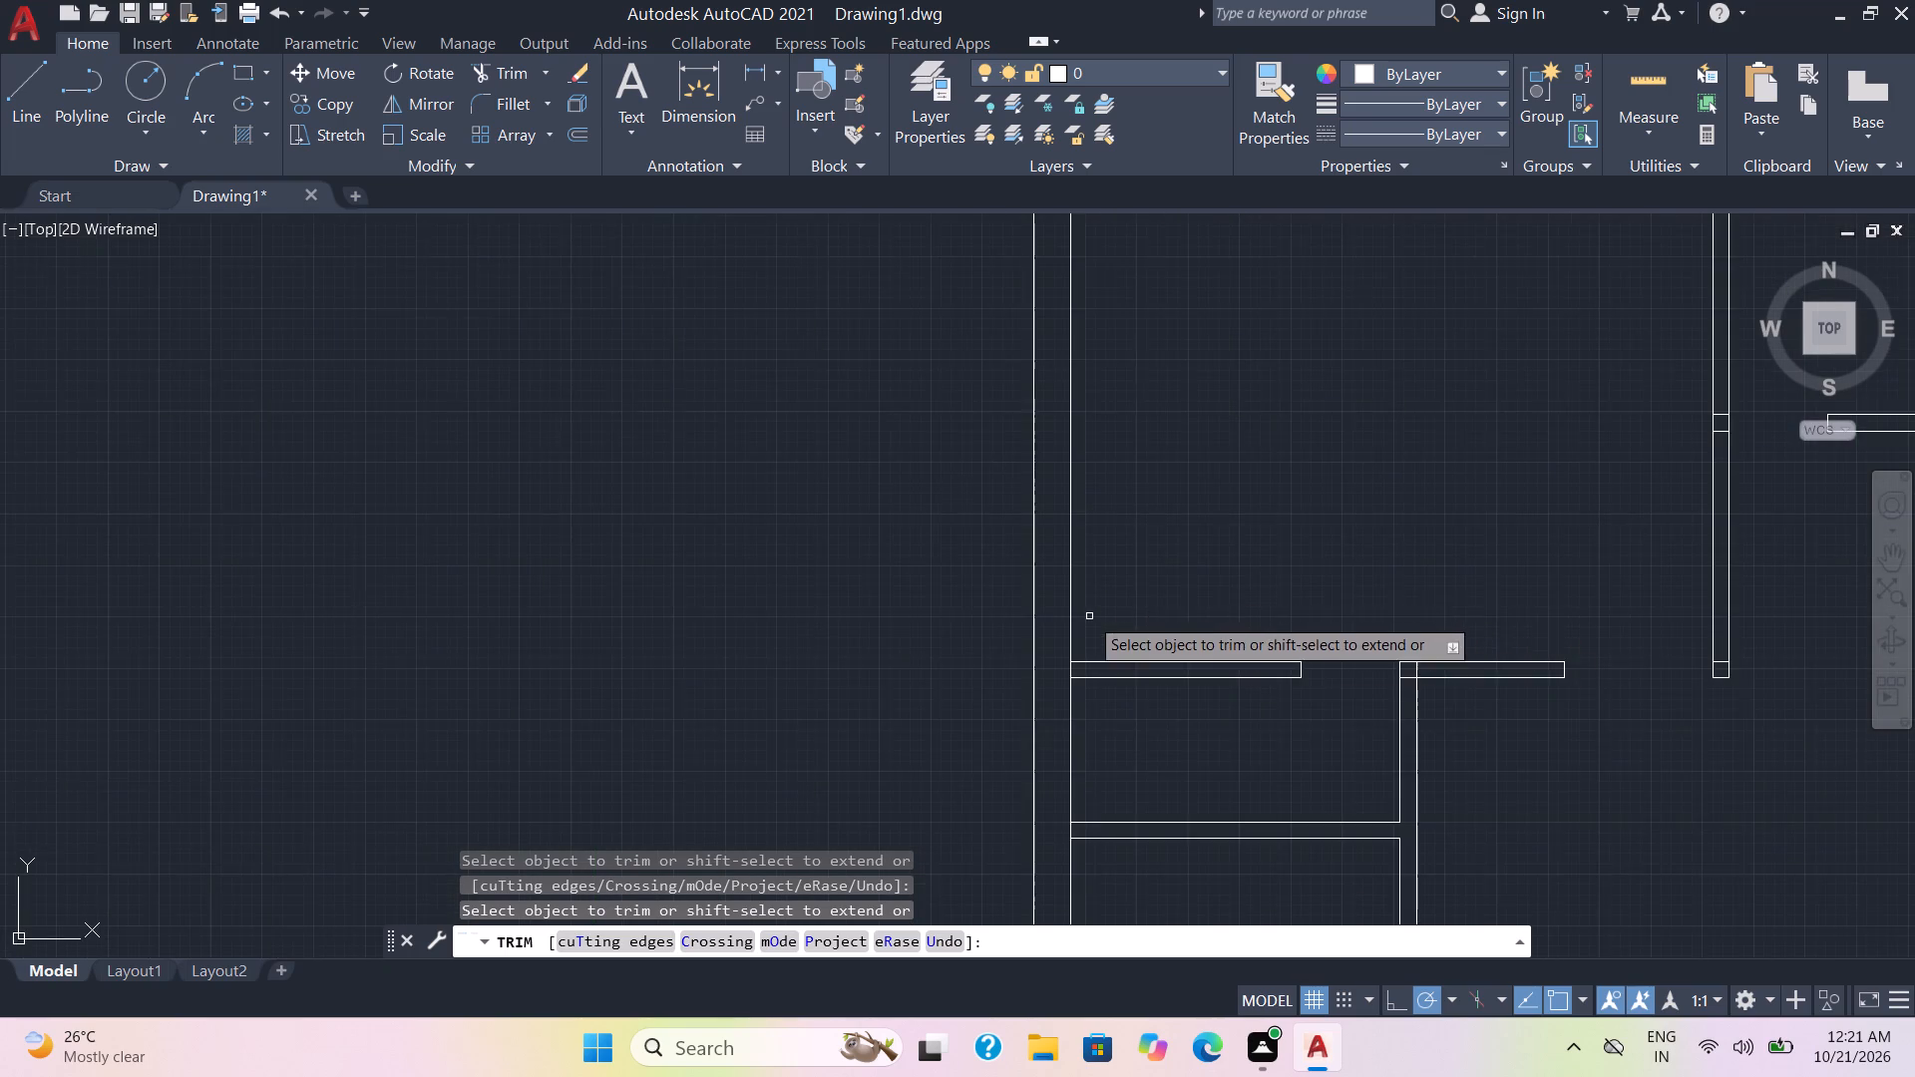
scroll(1089, 616, "up", 1)
left_click(1058, 707)
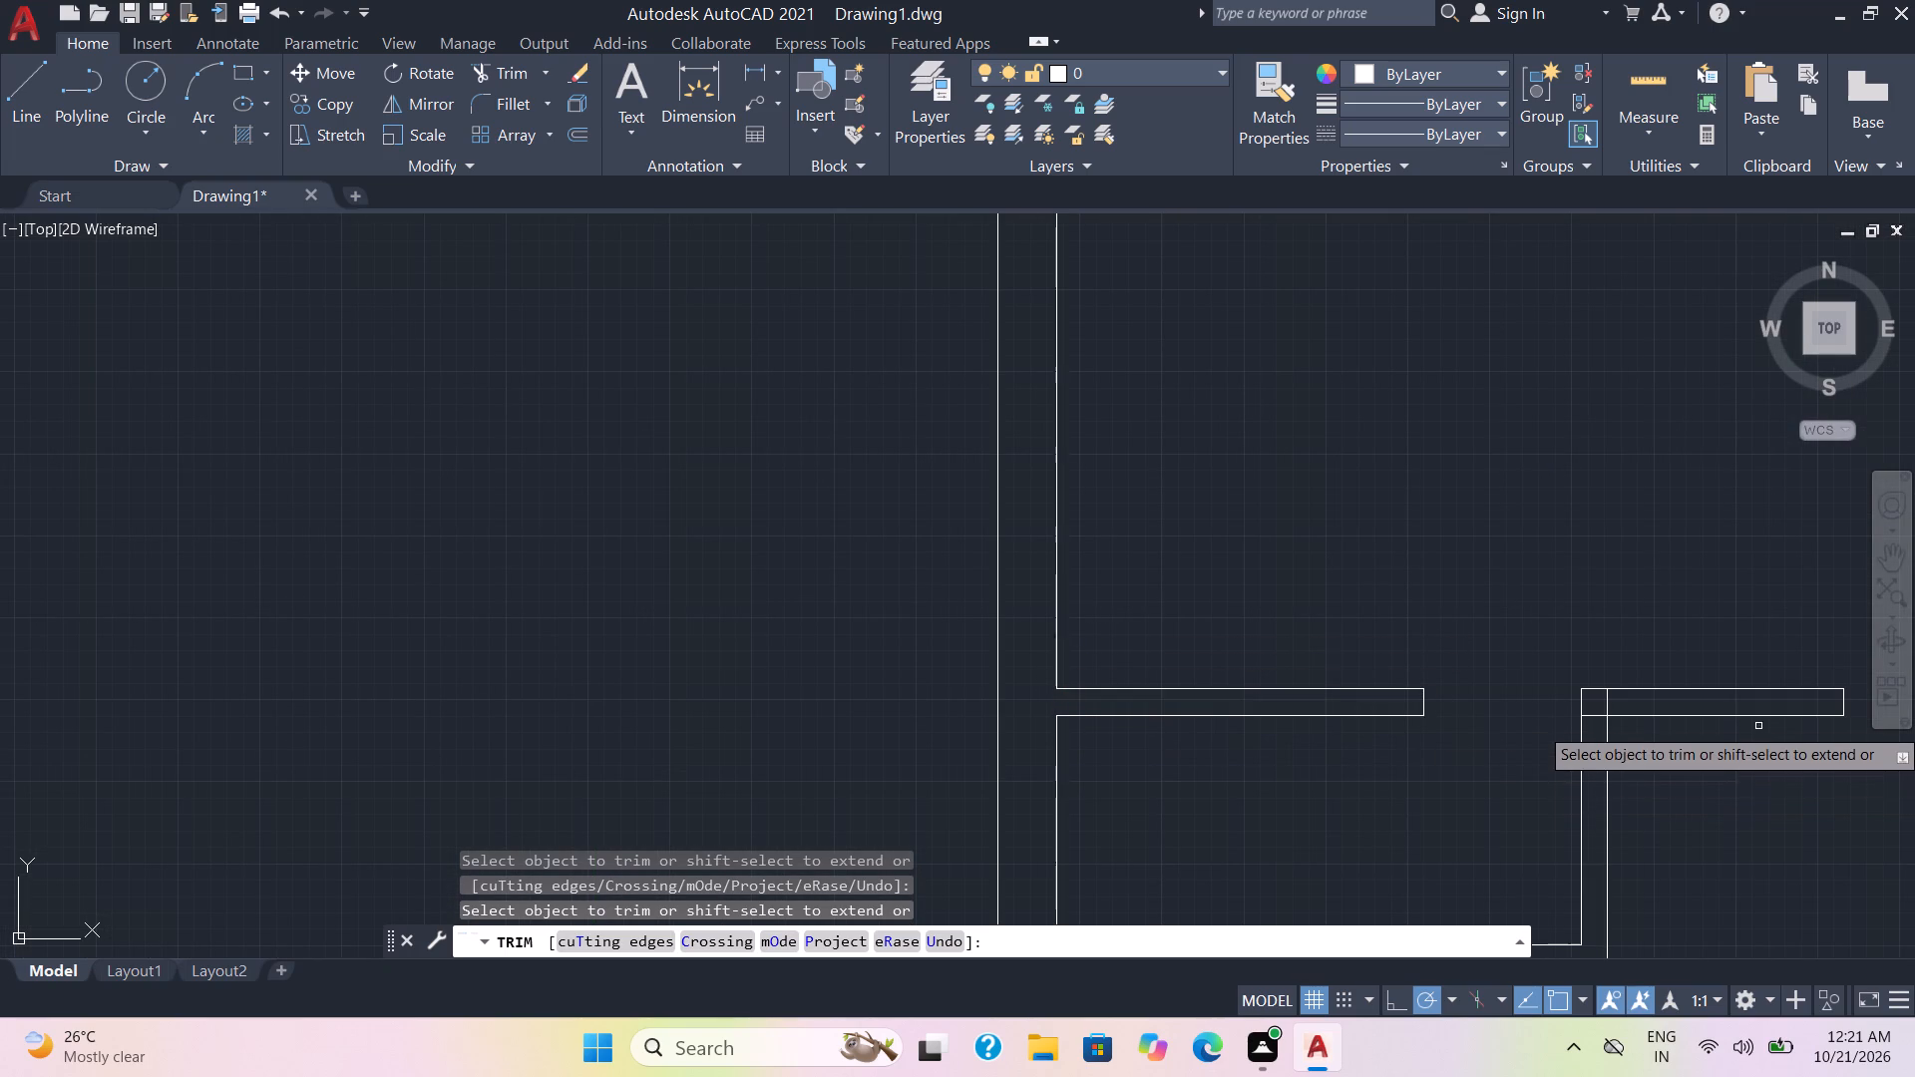
left_click(1597, 717)
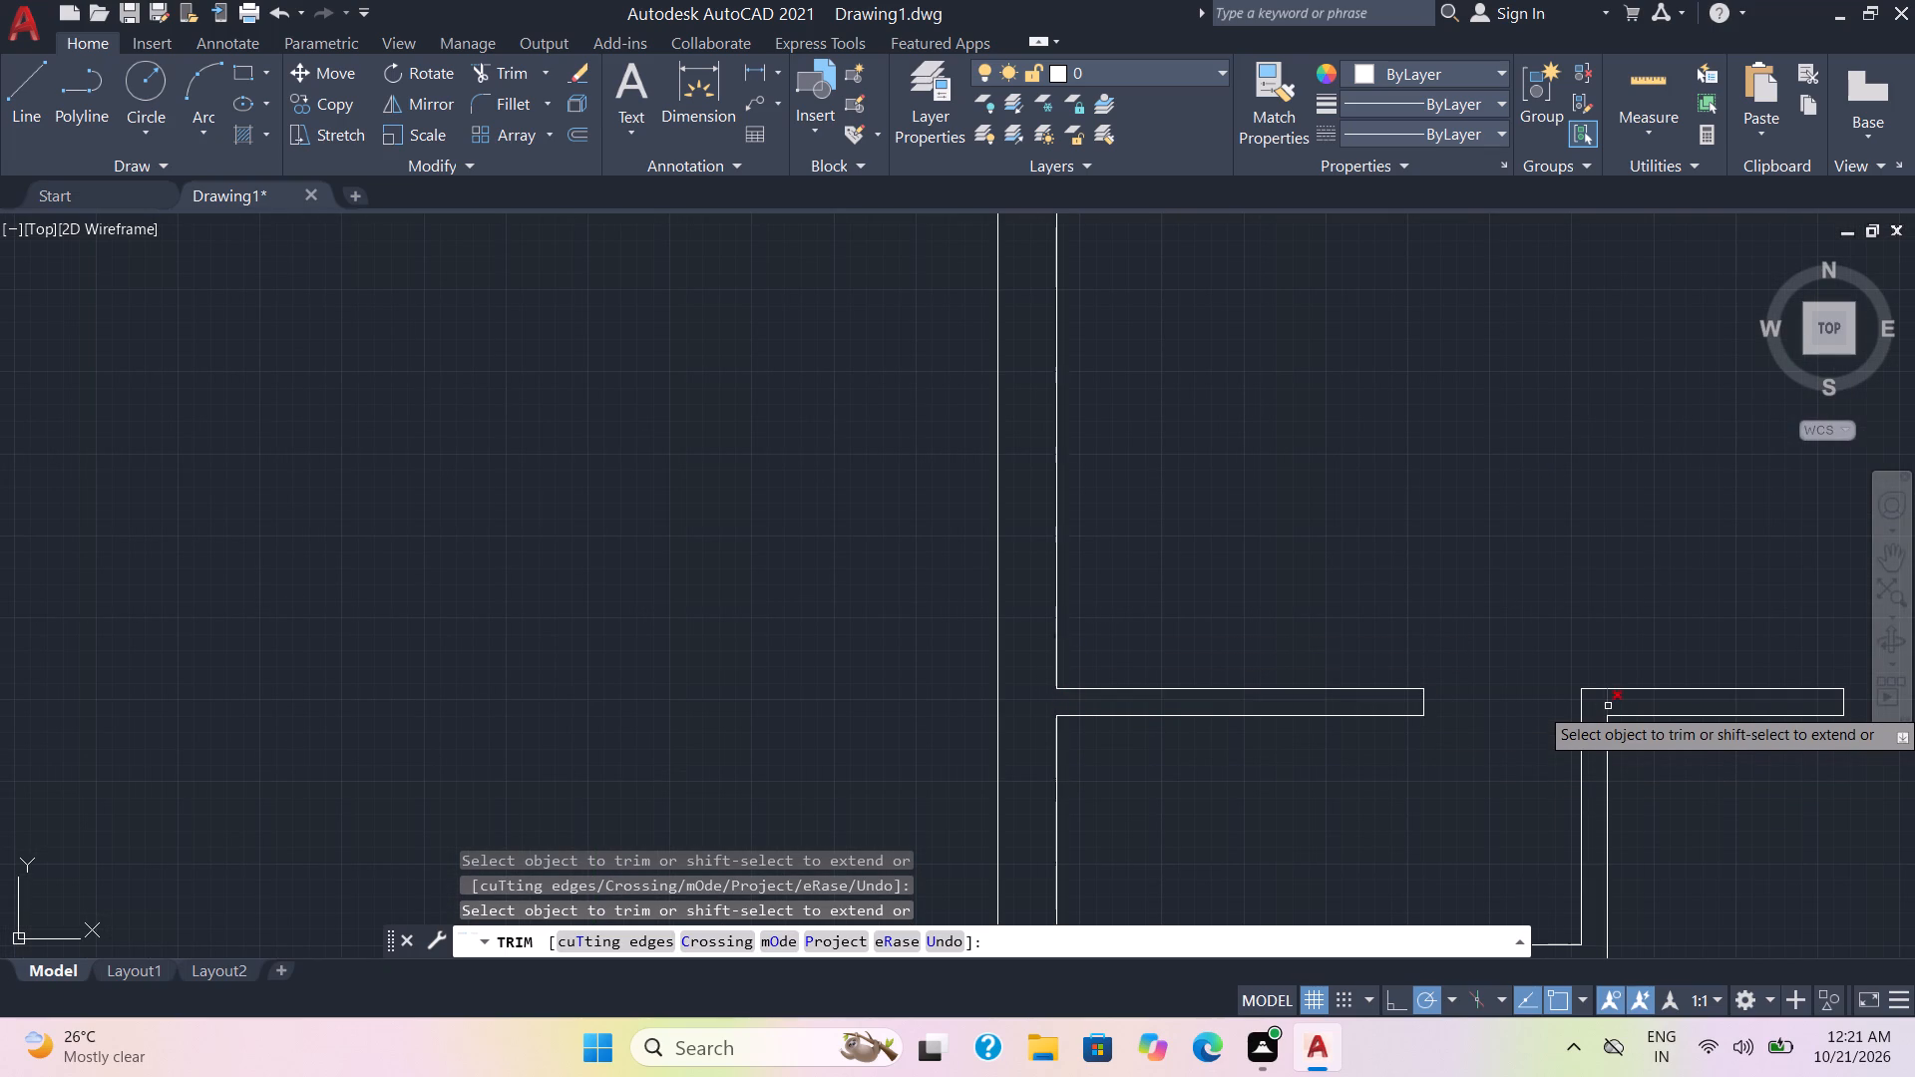
left_click(1608, 706)
Trim the leftover cross lines inside the left upper vertical partition, at its lower end and at the horizontal partition's level.
scroll(1533, 626, "down", 3)
middle_click_drag(1495, 587, 1142, 482)
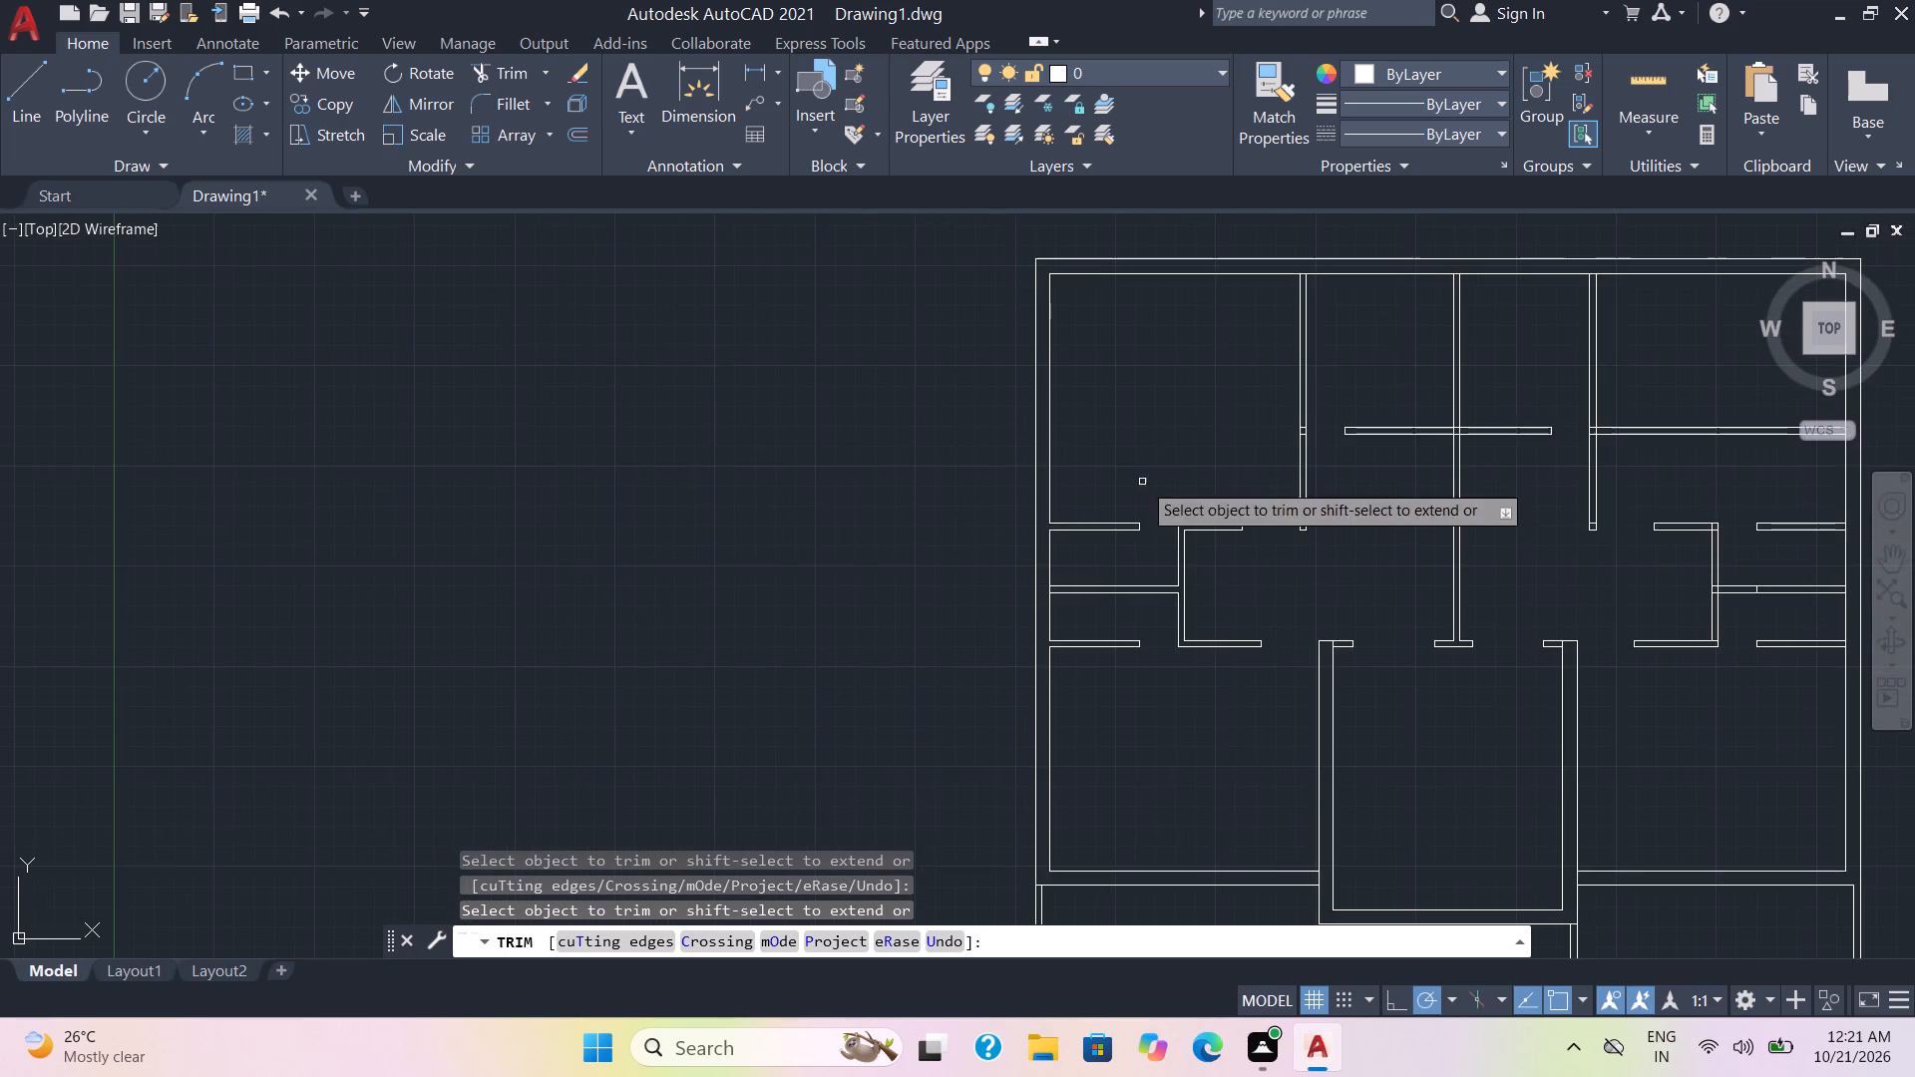
scroll(1367, 505, "up", 3)
left_click(1080, 578)
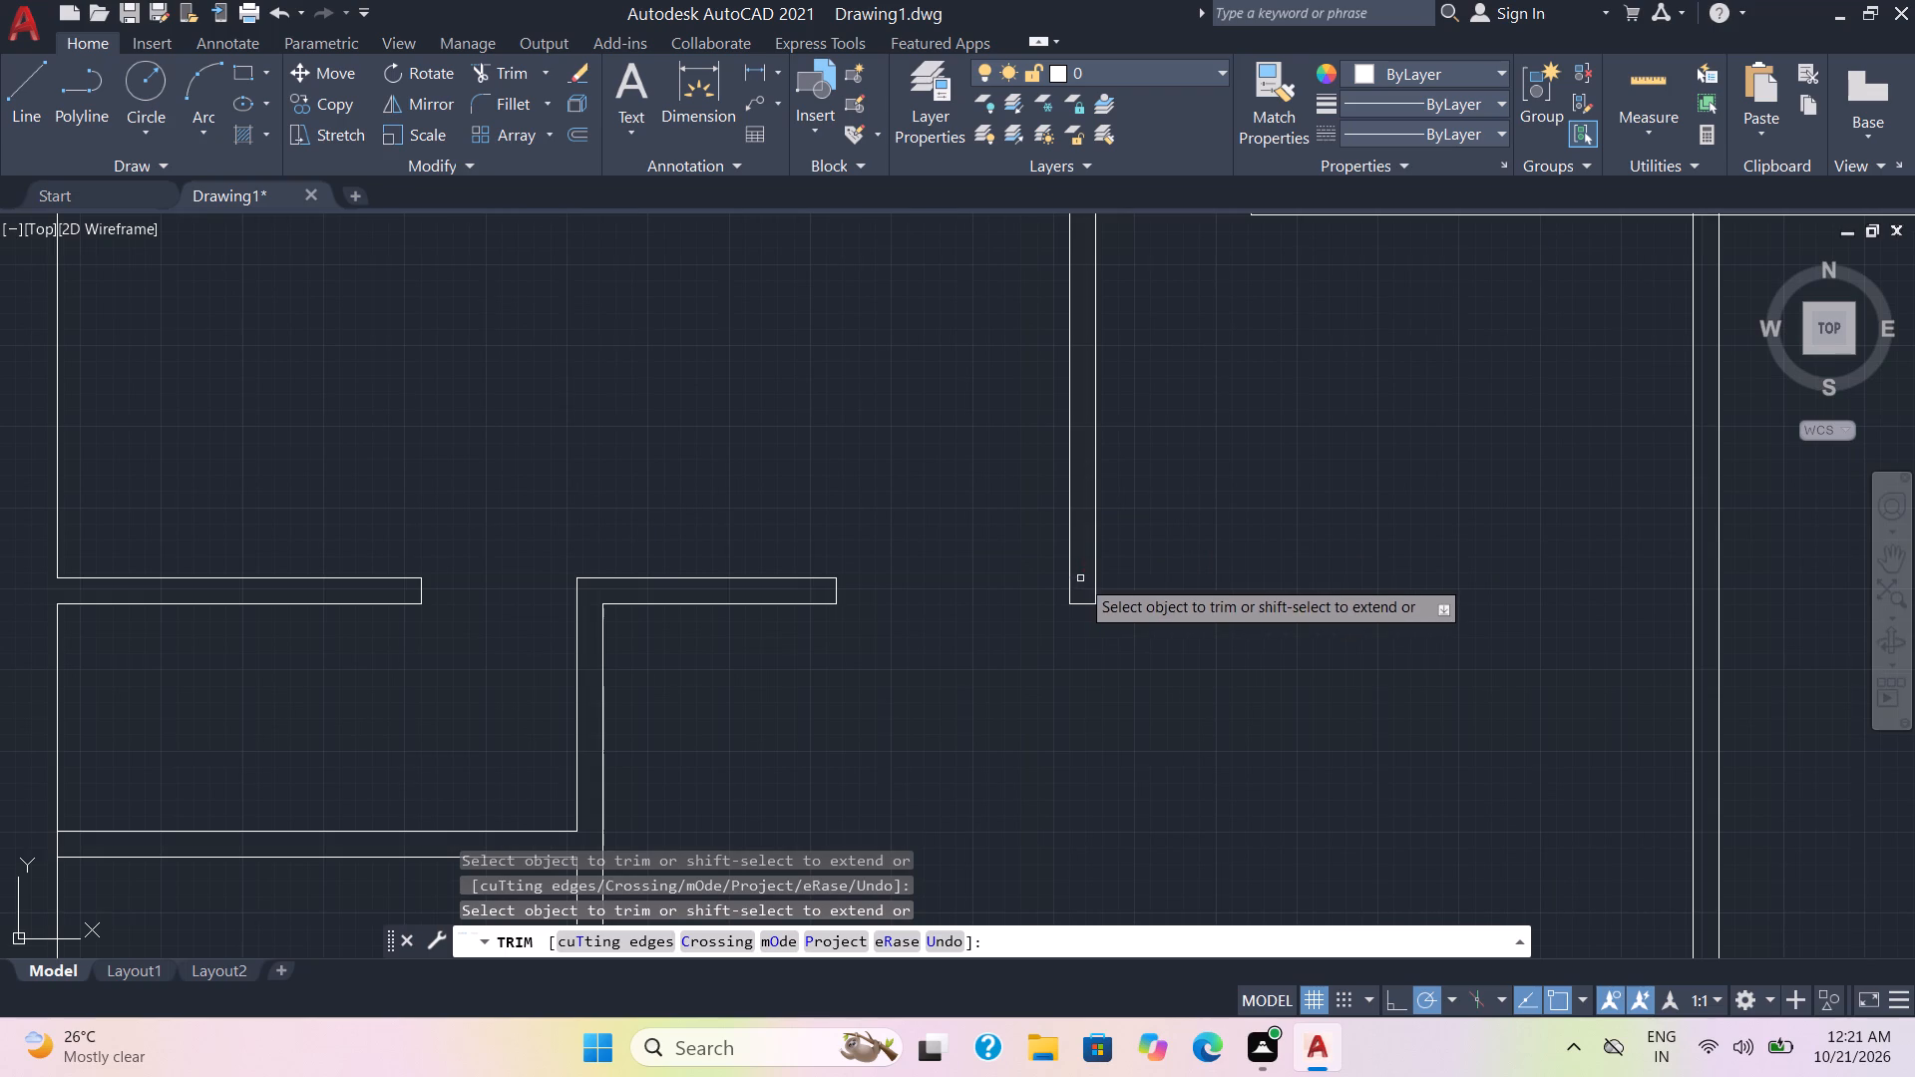
scroll(1144, 499, "down", 3)
scroll(1147, 419, "up", 3)
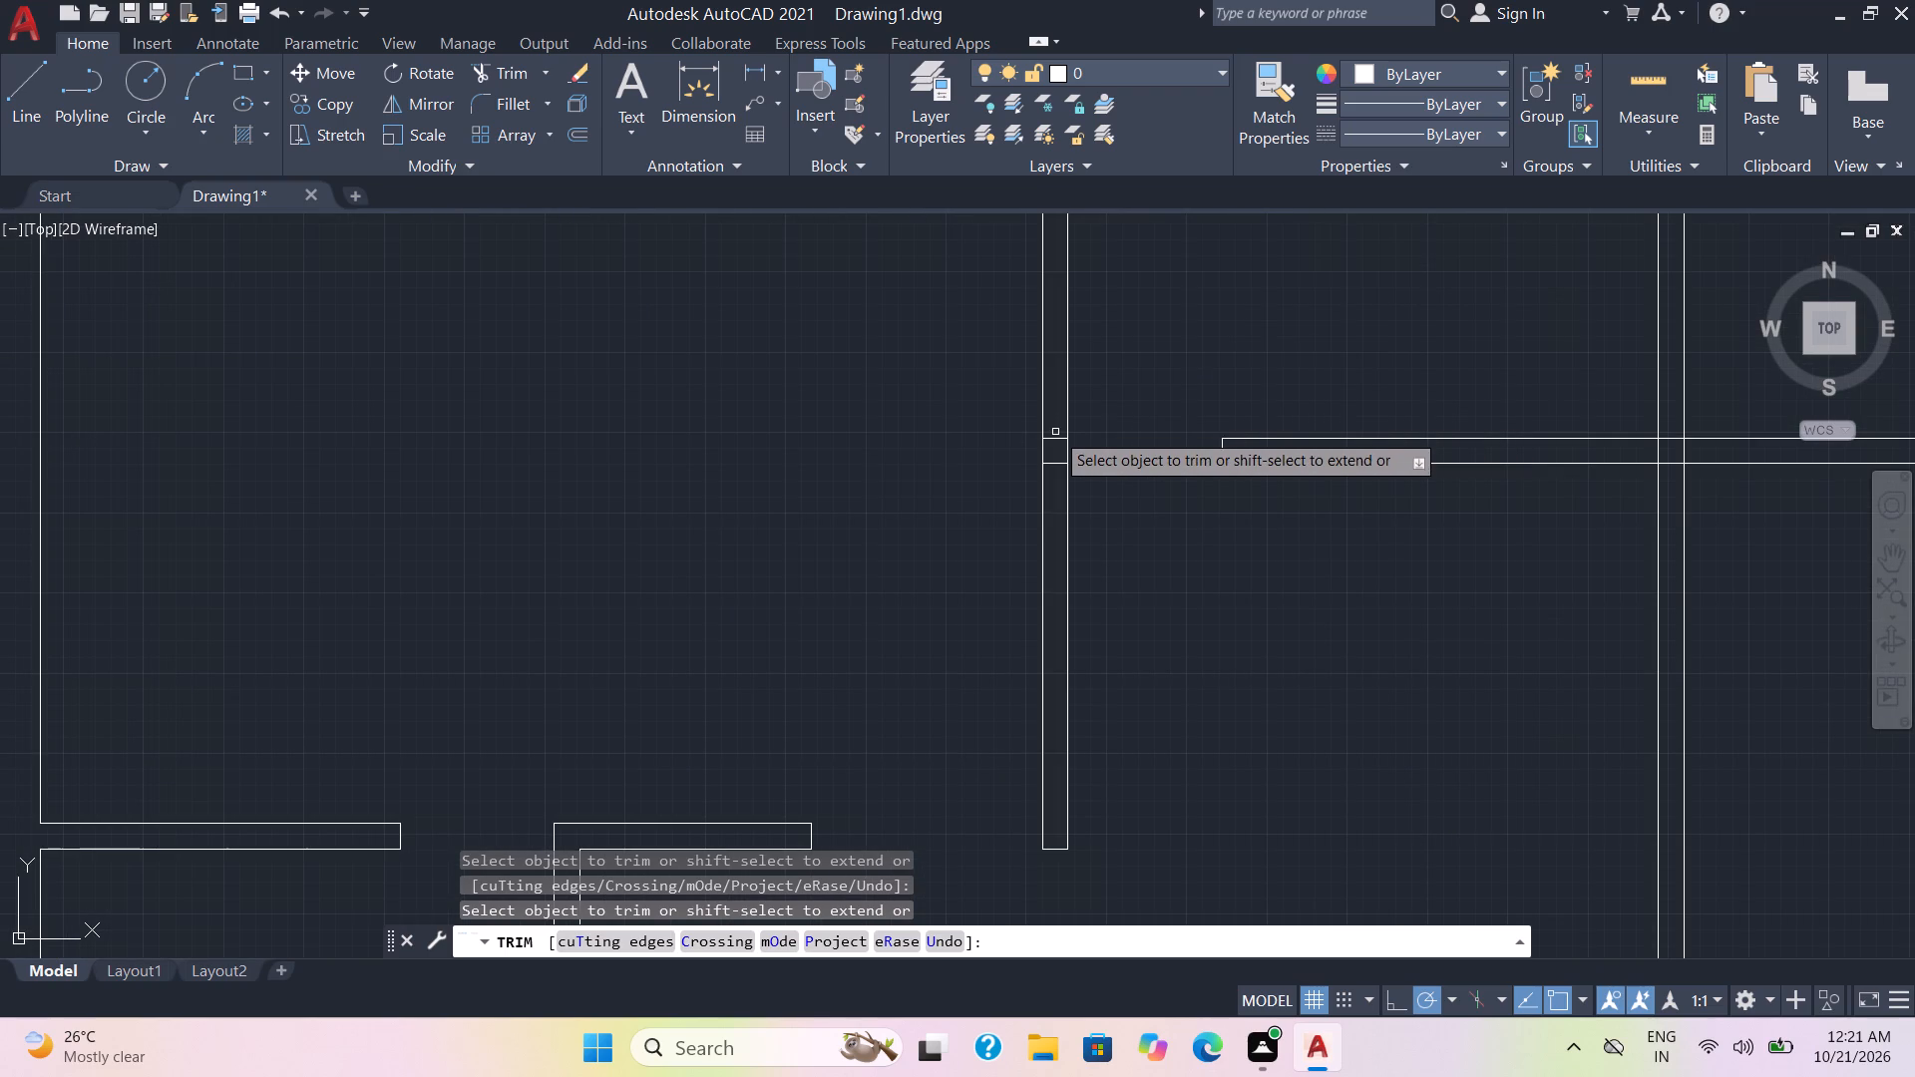
left_click_drag(1054, 428, 1054, 466)
Trim the top outer wall's inner line where the left and central upper vertical partitions join it.
scroll(1050, 453, "down", 2)
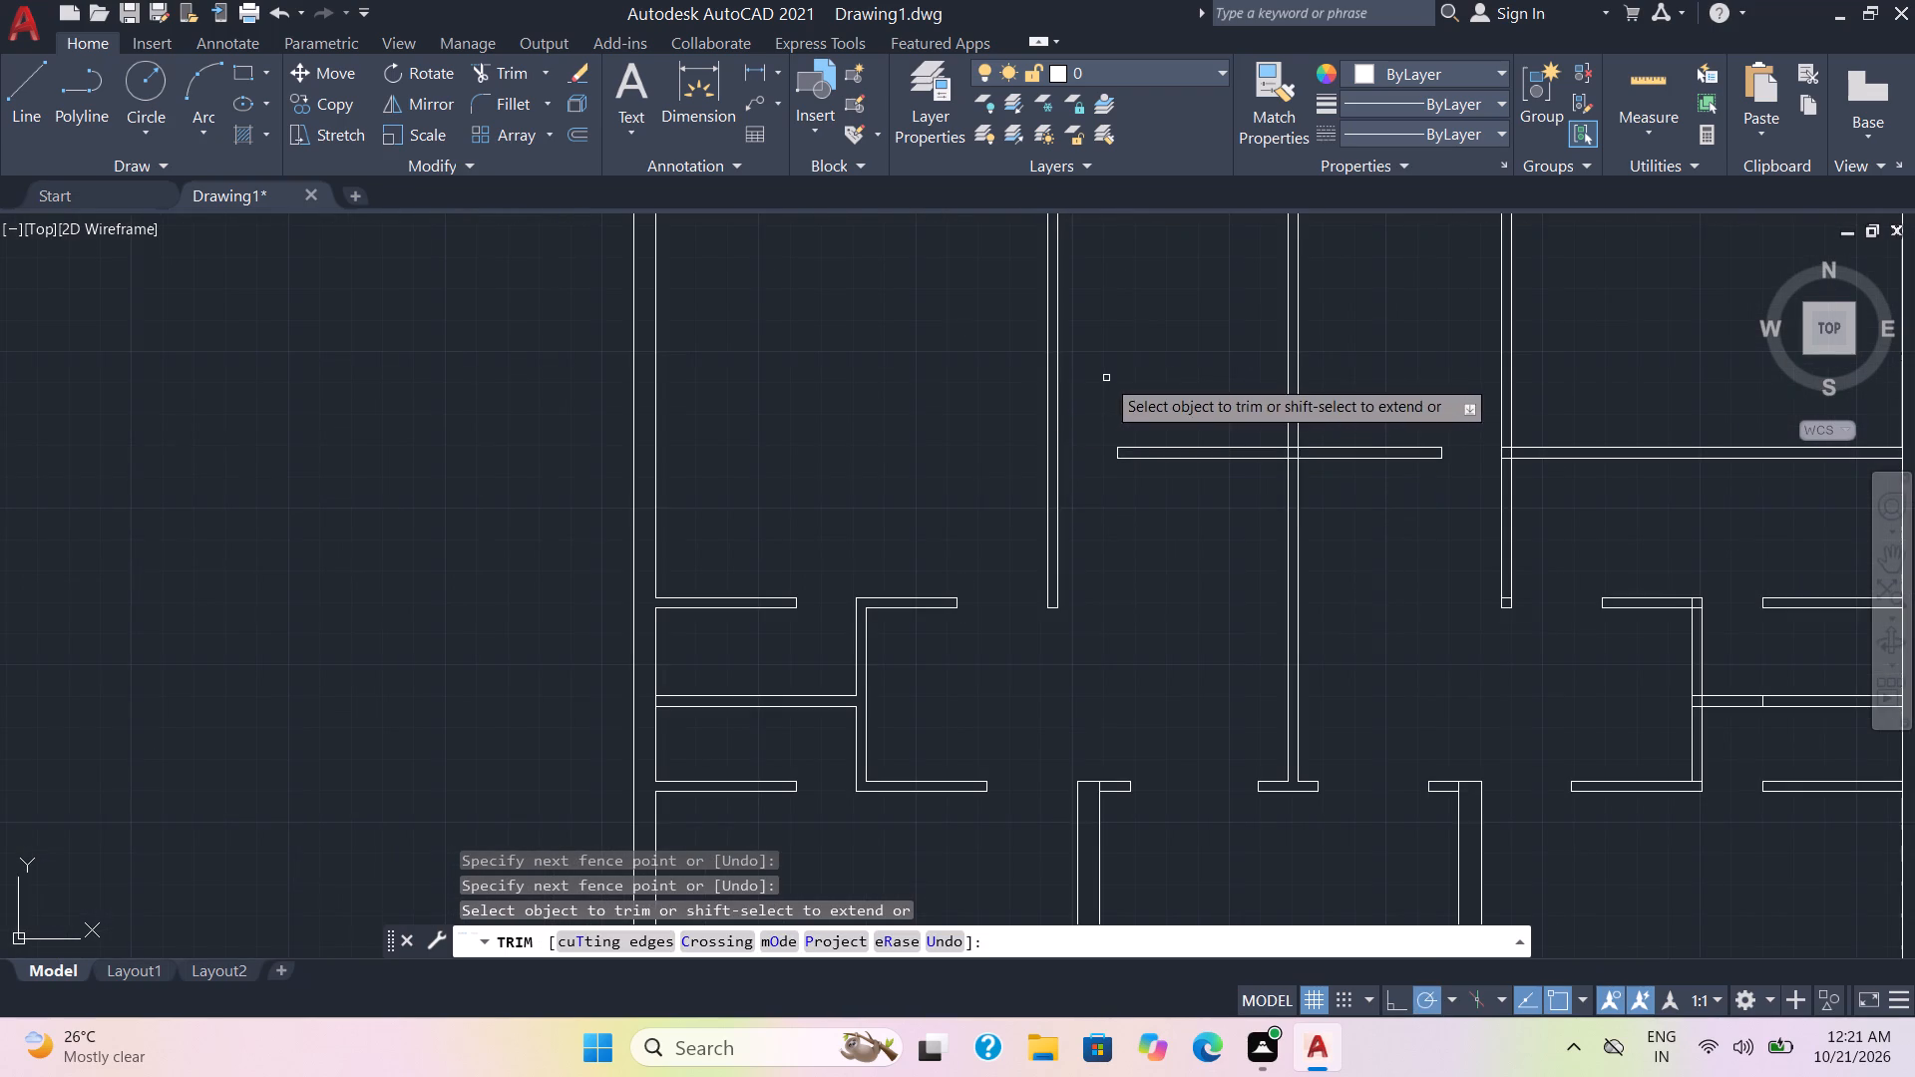
middle_click_drag(1106, 378, 1125, 691)
scroll(1087, 614, "up", 2)
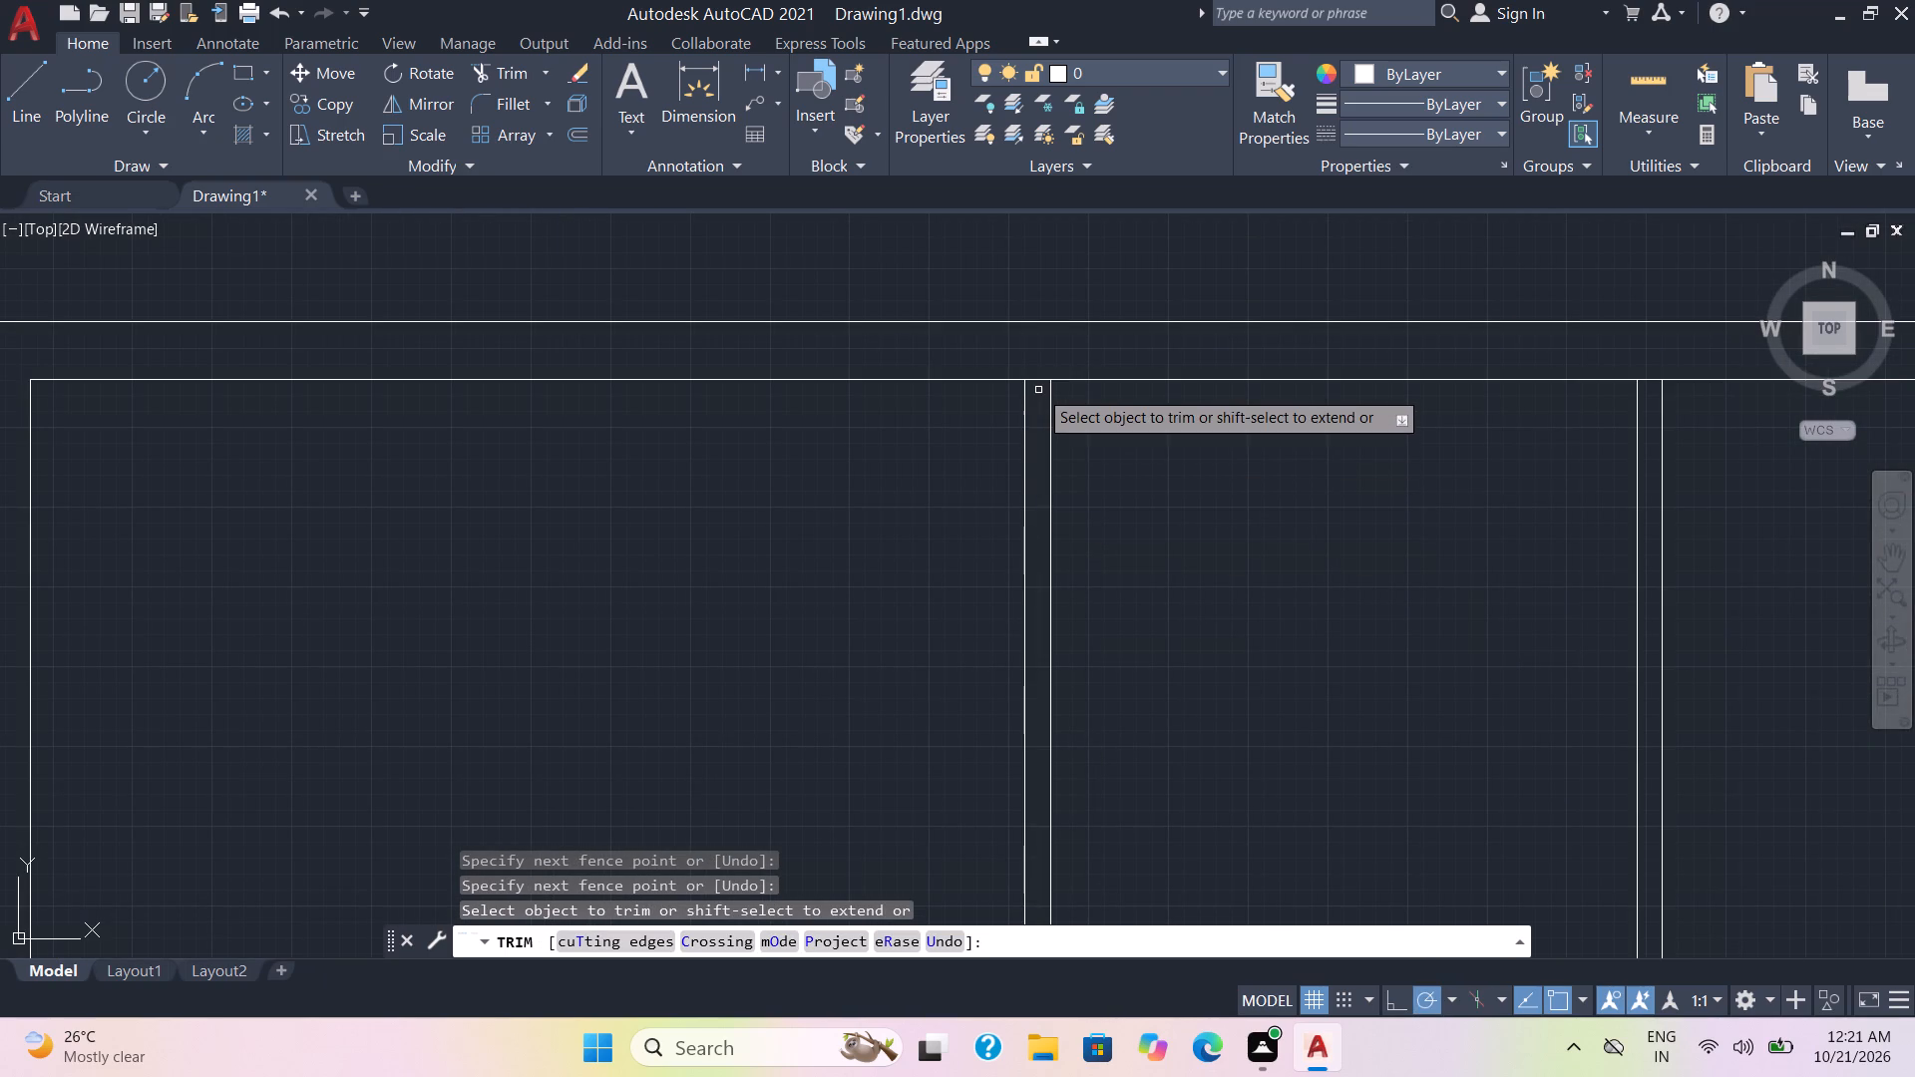
left_click(1038, 378)
scroll(1432, 471, "down", 2)
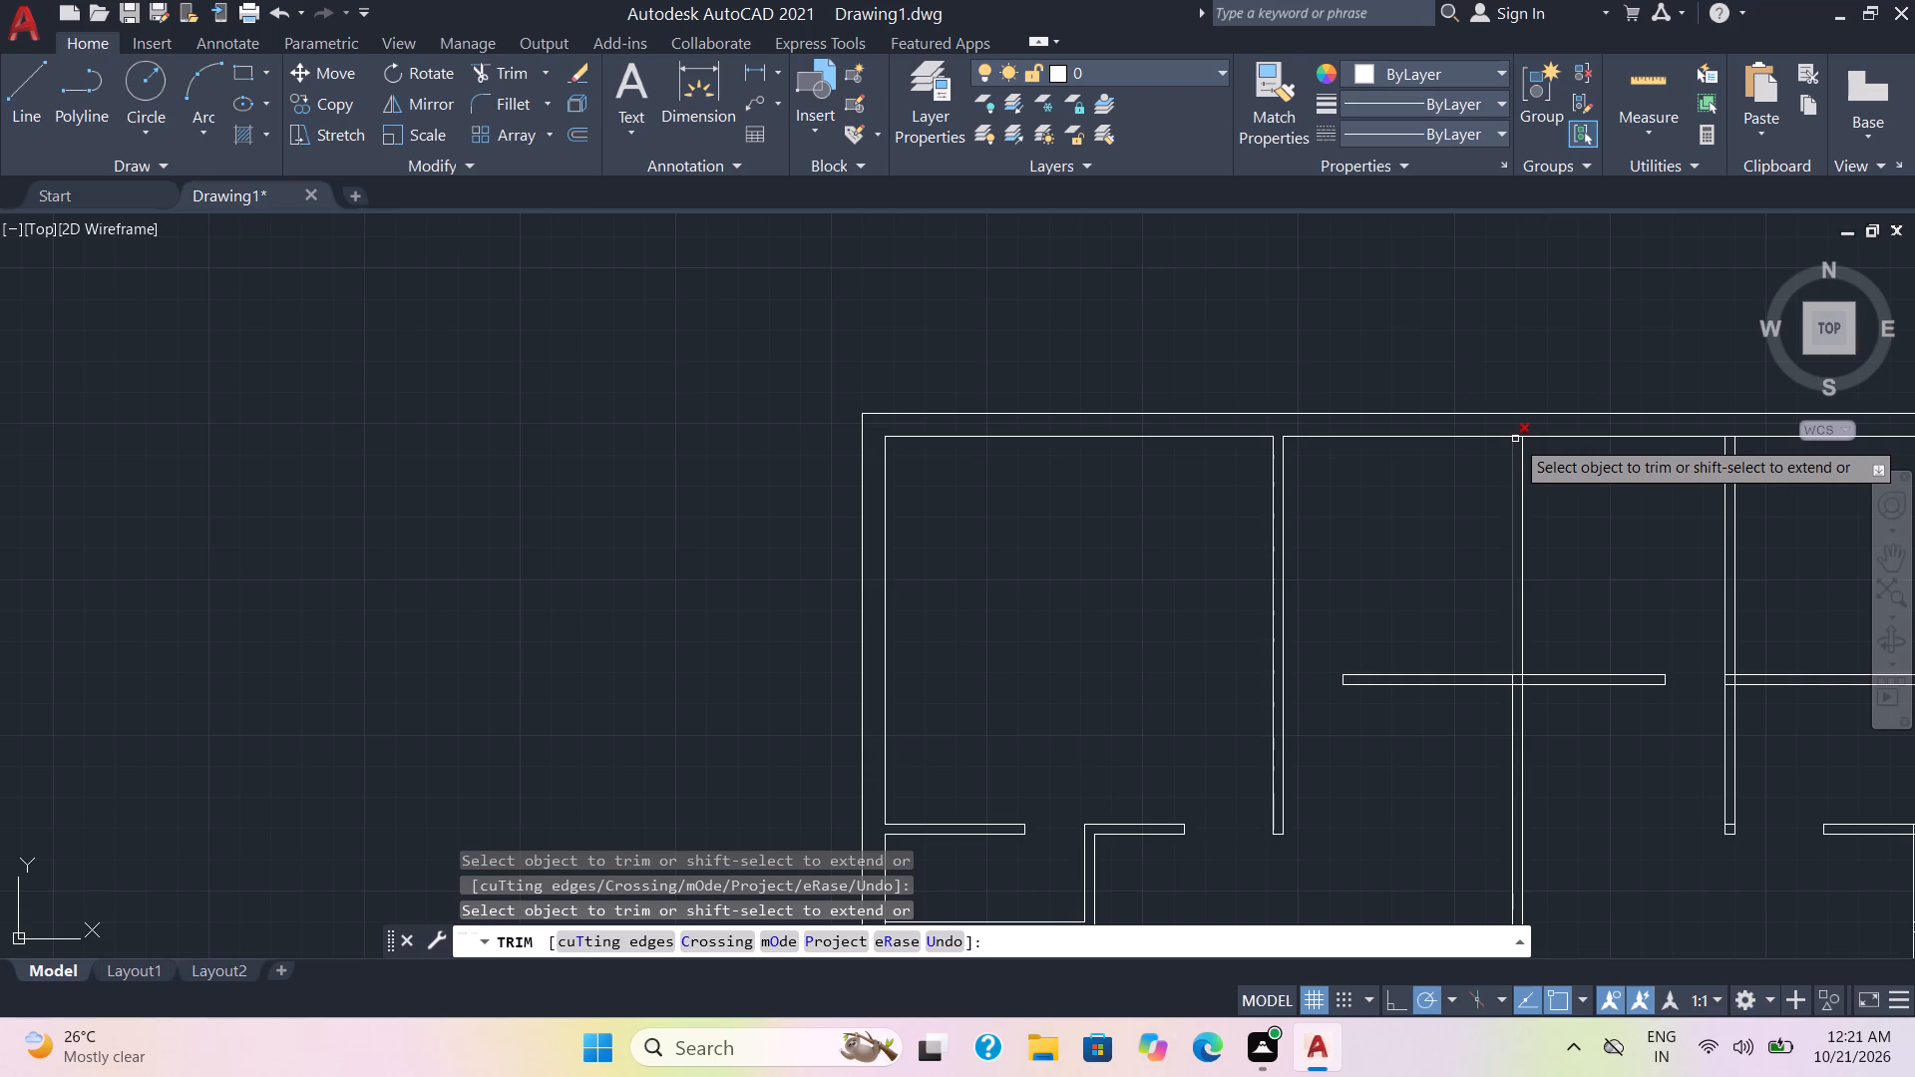
scroll(1518, 437, "up", 2)
left_click(1506, 435)
scroll(1505, 463, "down", 3)
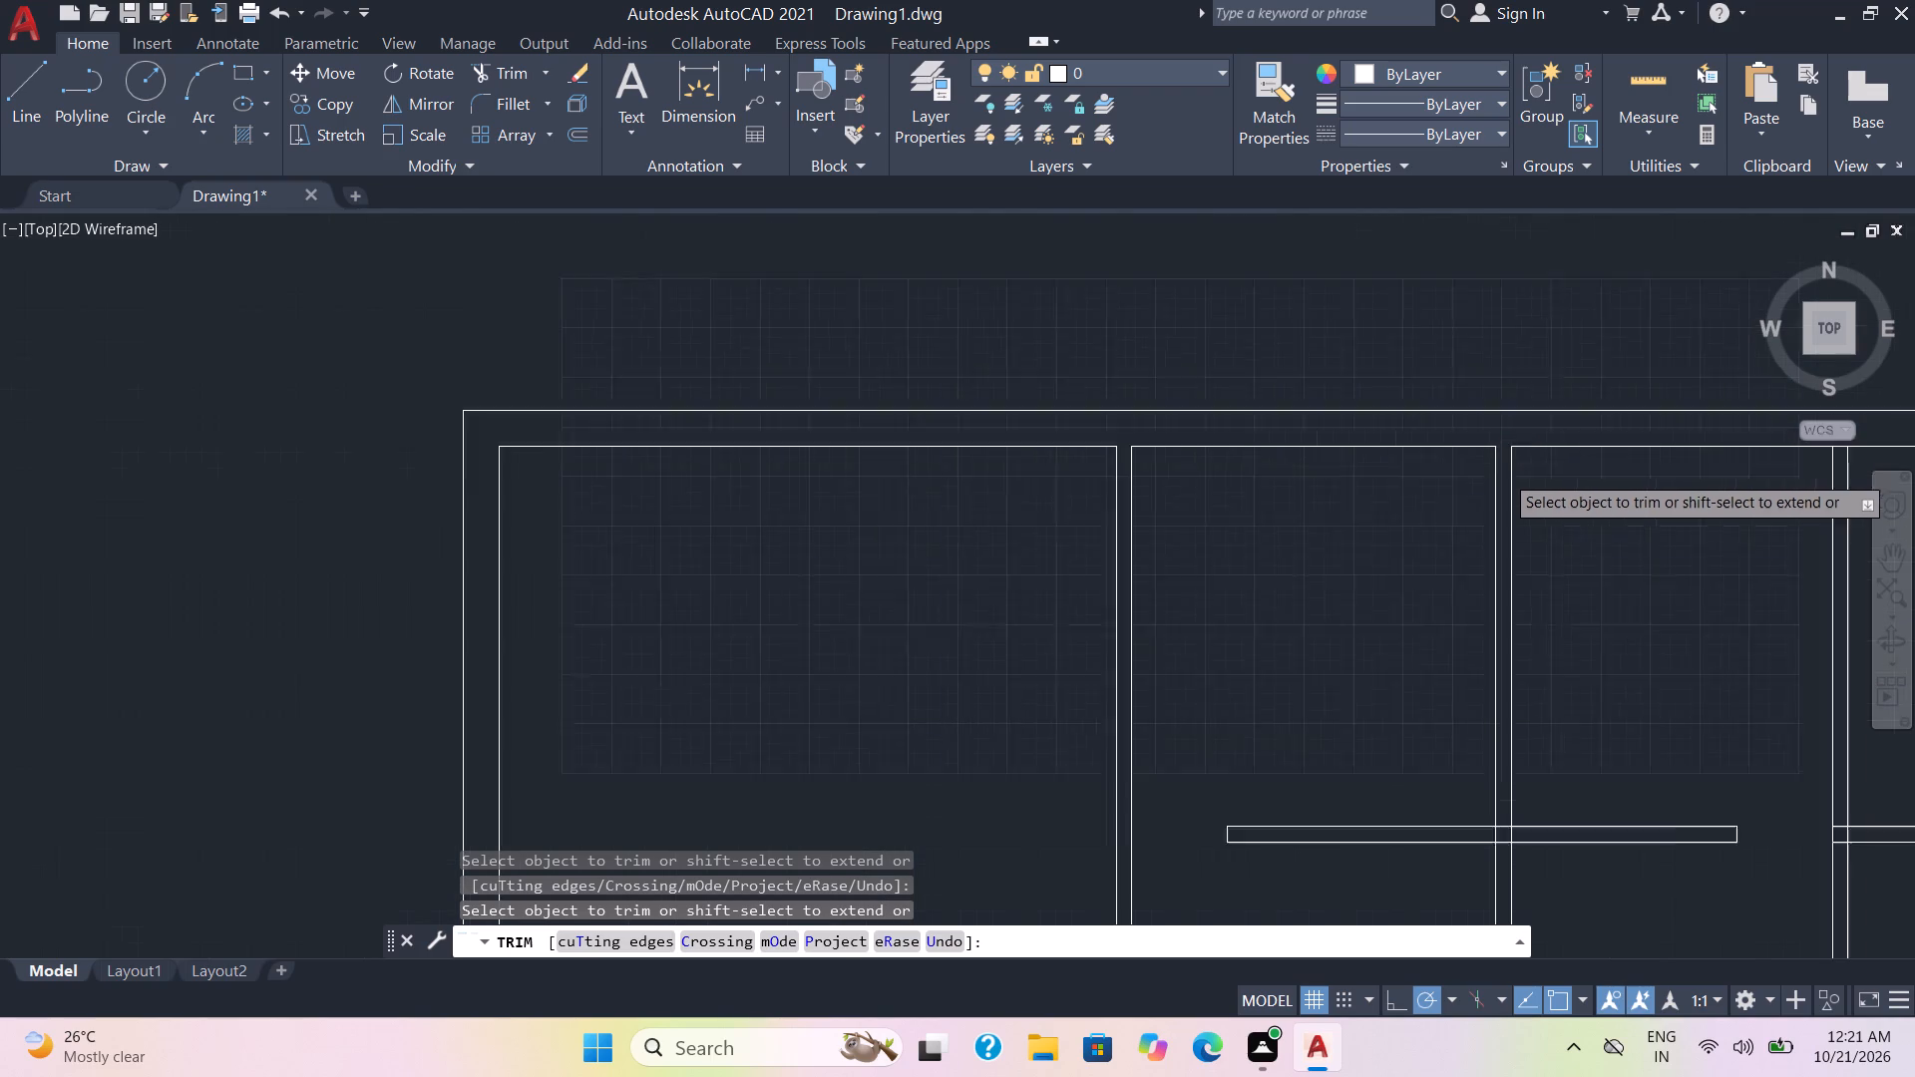
Trim all crossing lines inside the intersection of the central vertical partition and the horizontal partition.
middle_click_drag(1544, 738, 1347, 728)
scroll(1327, 685, "up", 2)
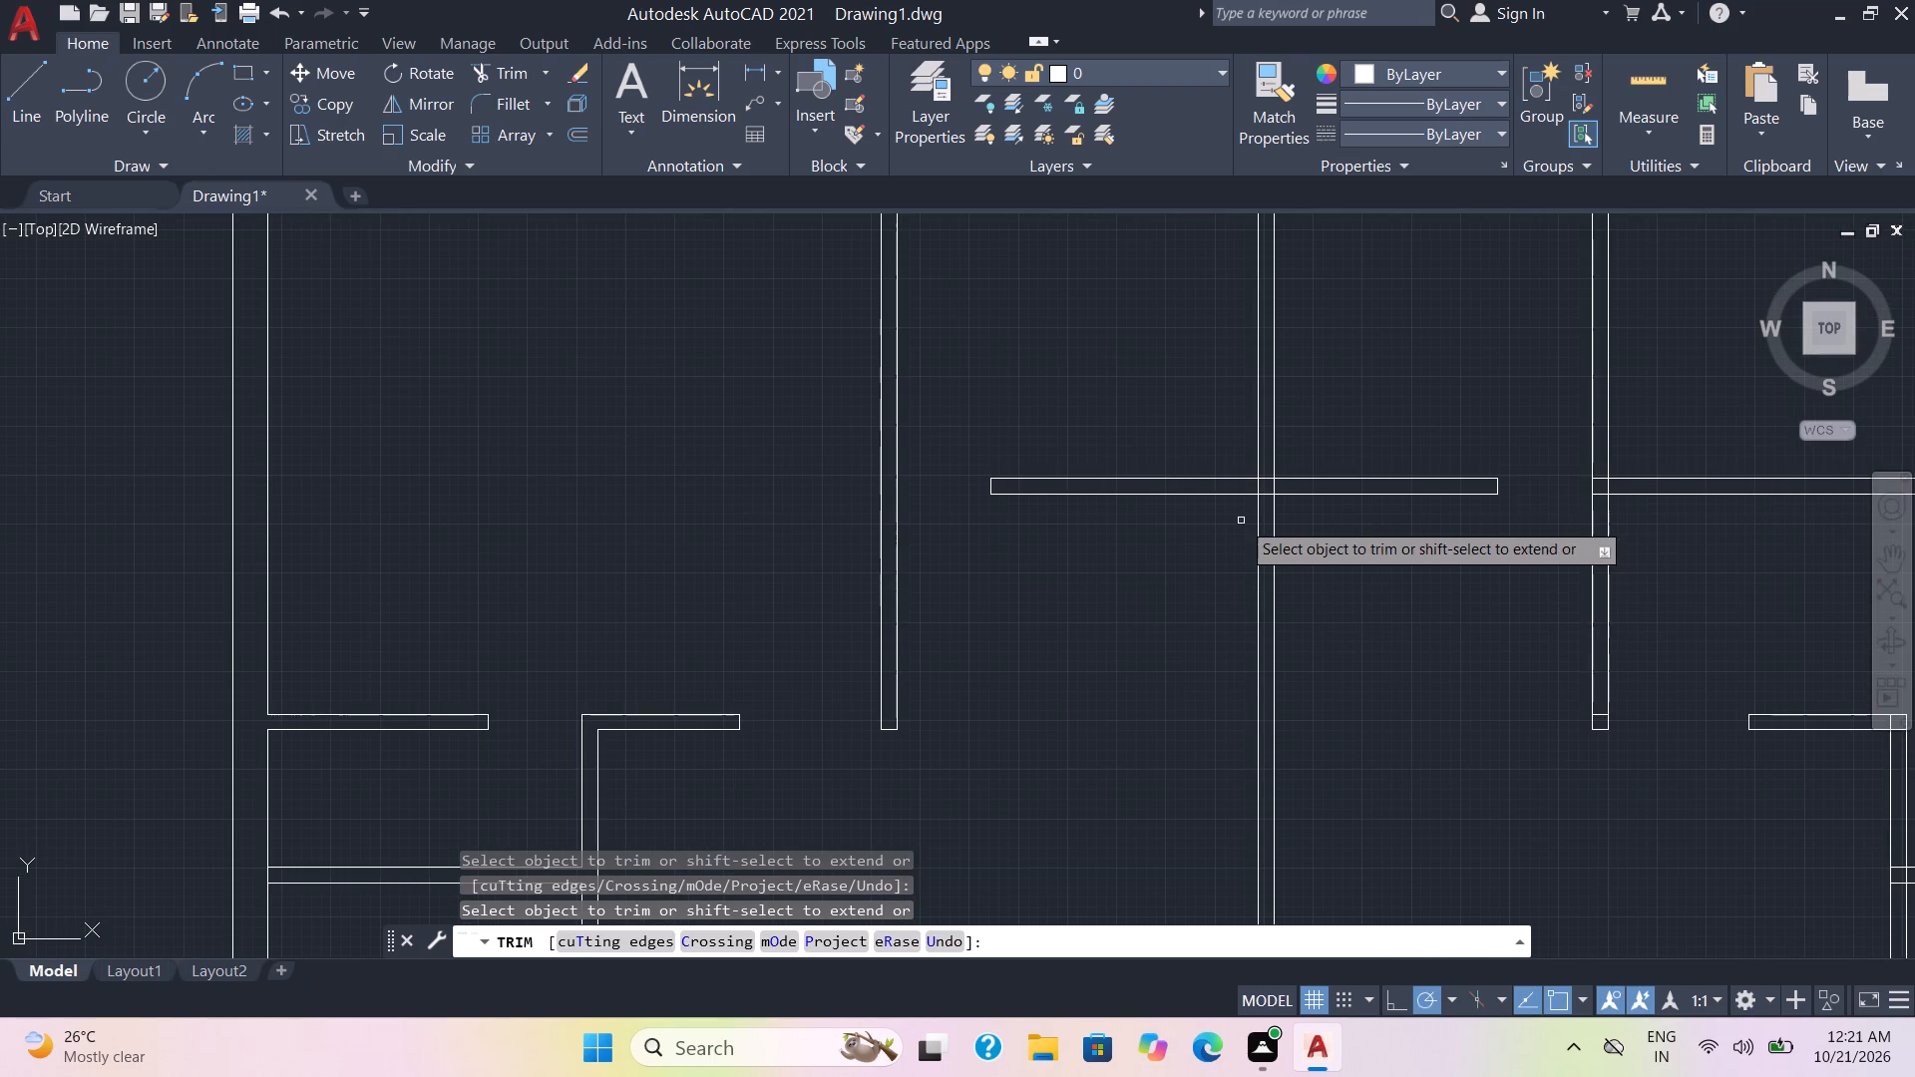
left_click_drag(1246, 484, 1286, 488)
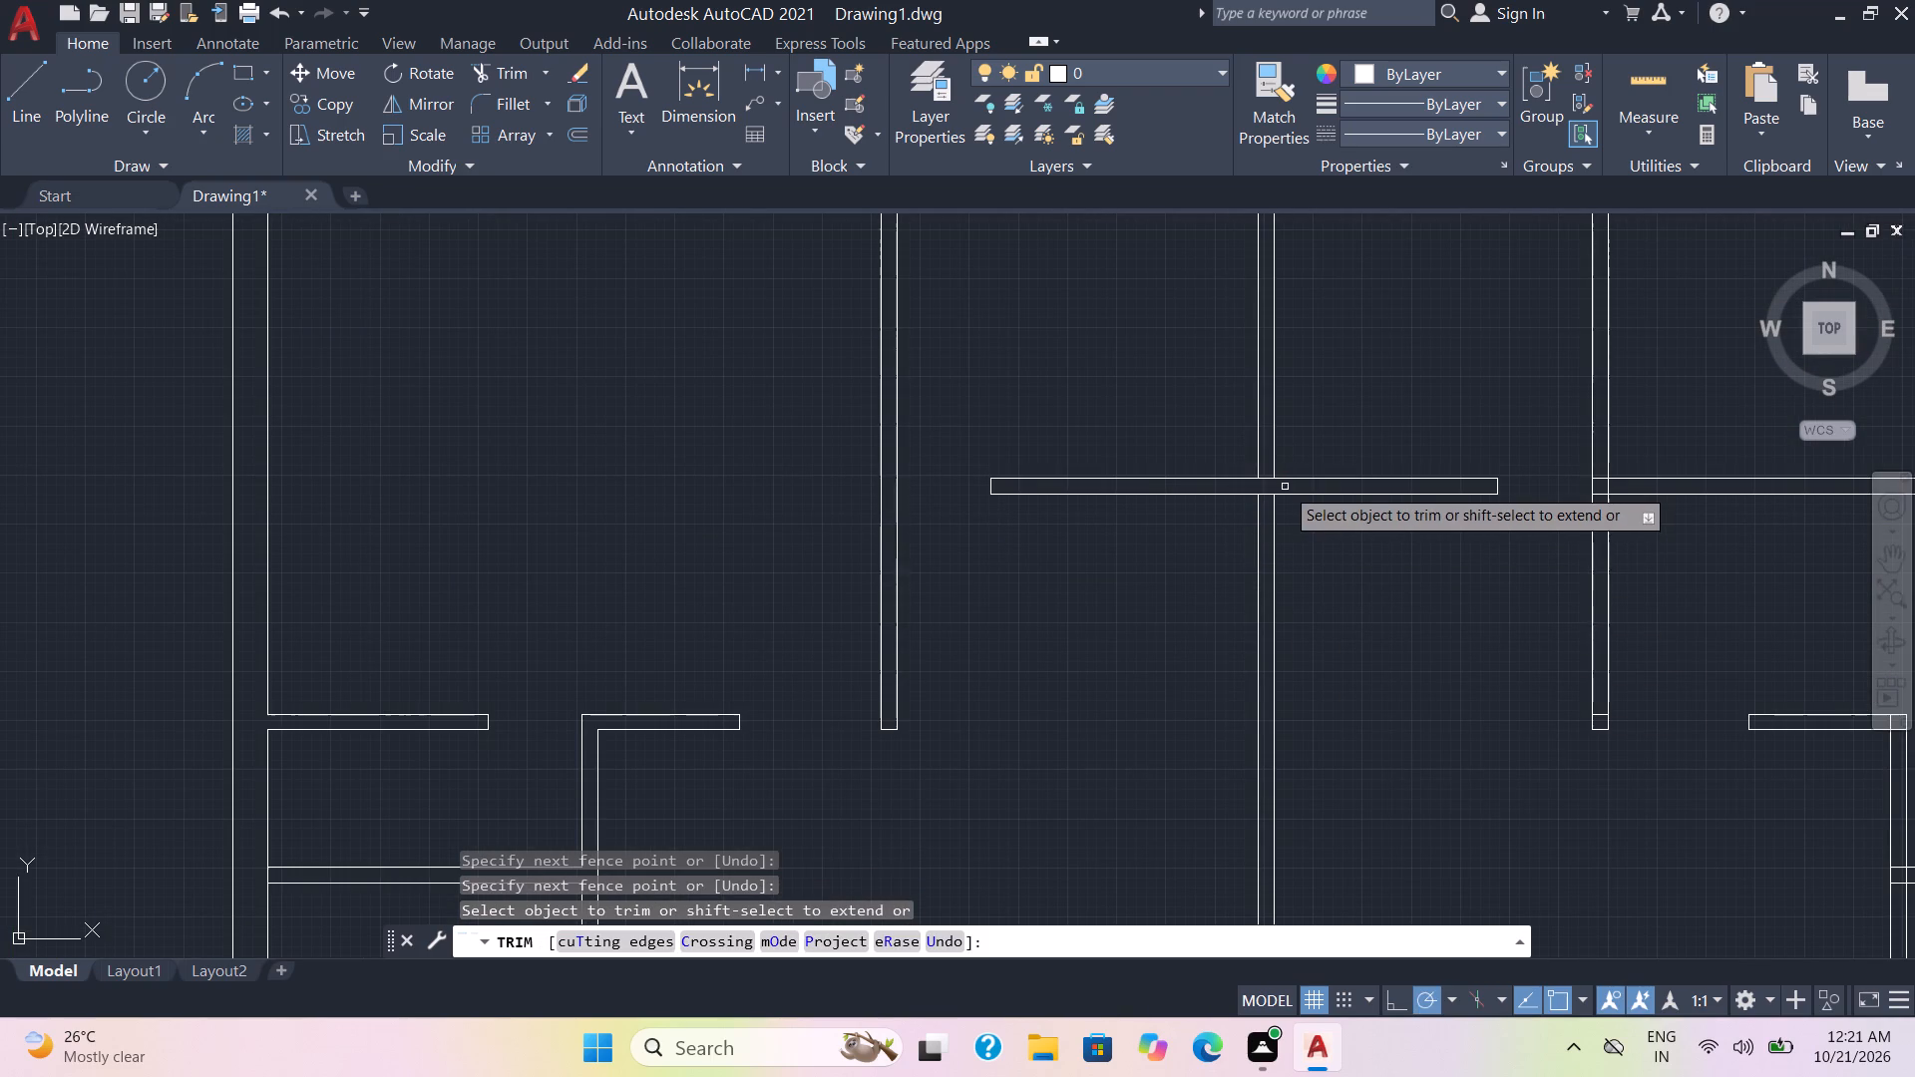
left_click_drag(1267, 470, 1267, 509)
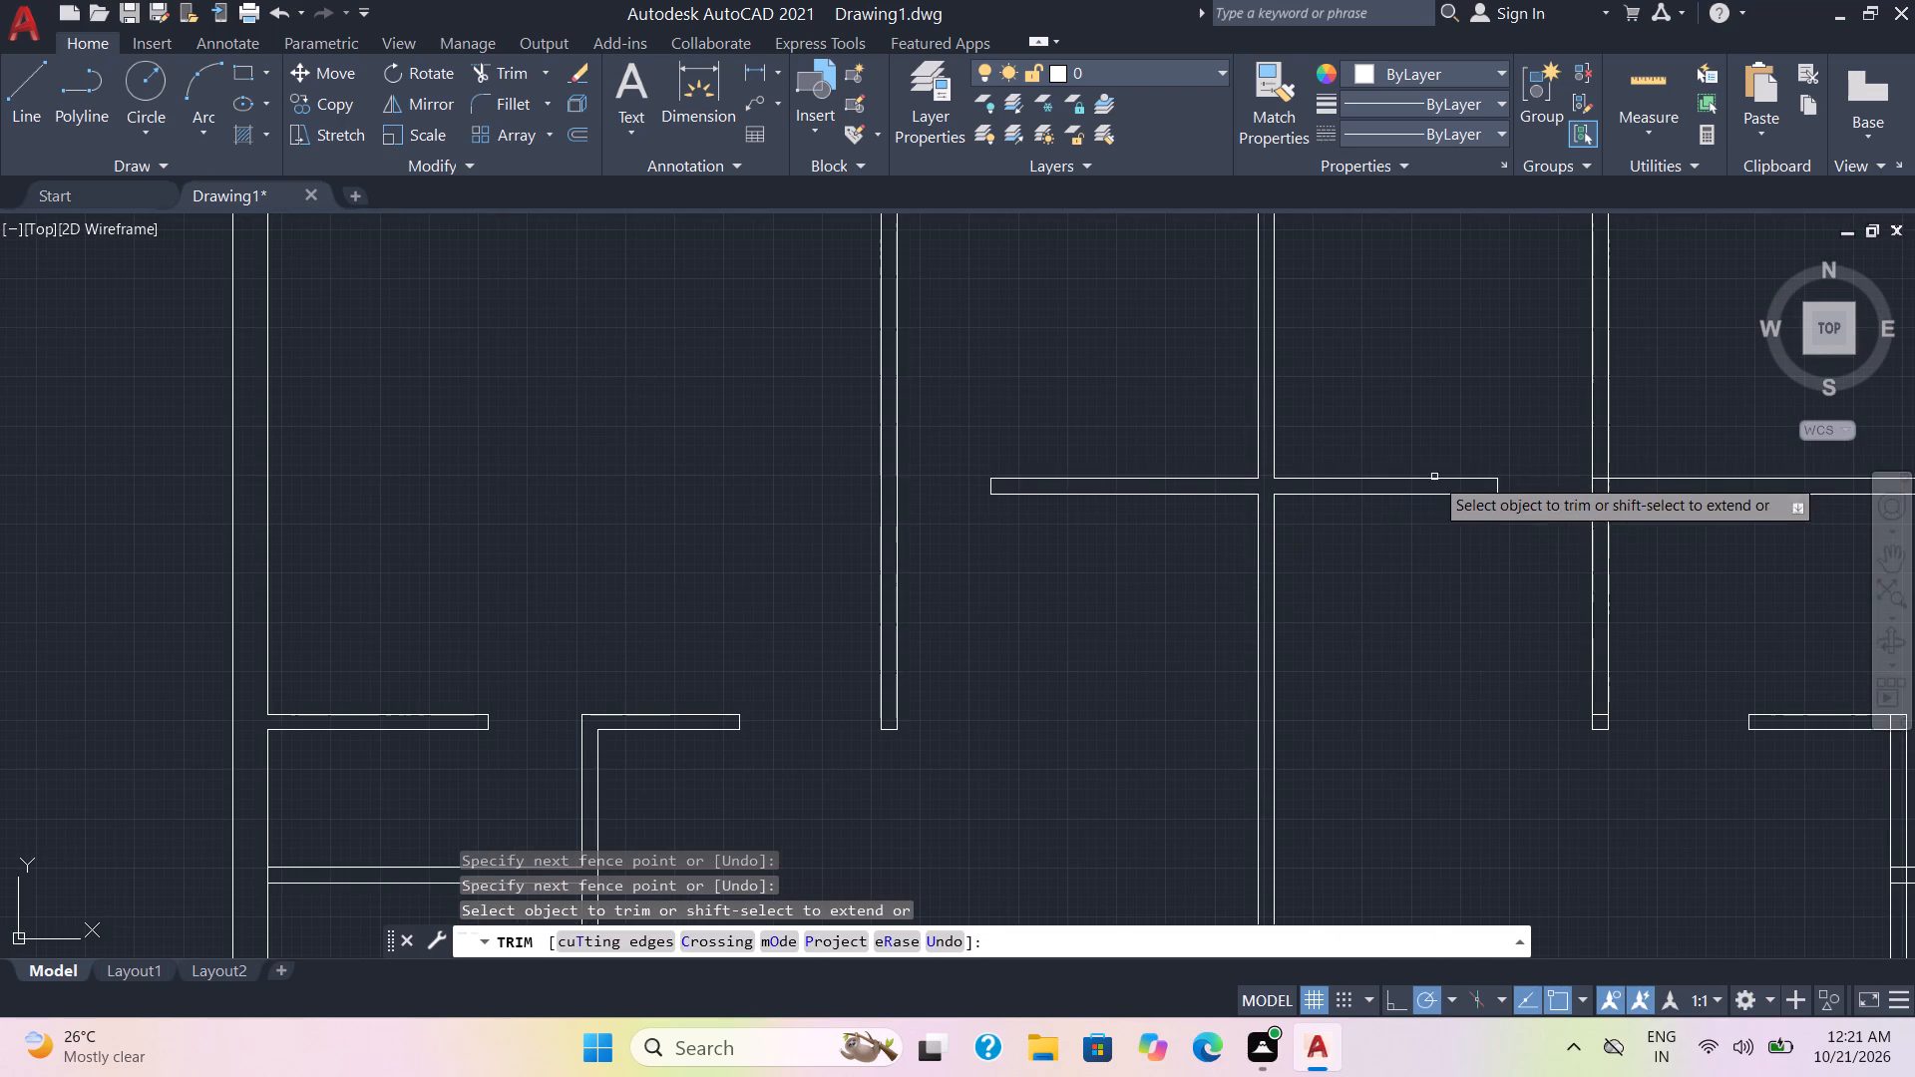
Trim the crossing lines where the right upper vertical partition meets the horizontal partition, and the leftover cross line at its lower end.
left_click_drag(1602, 468, 1604, 490)
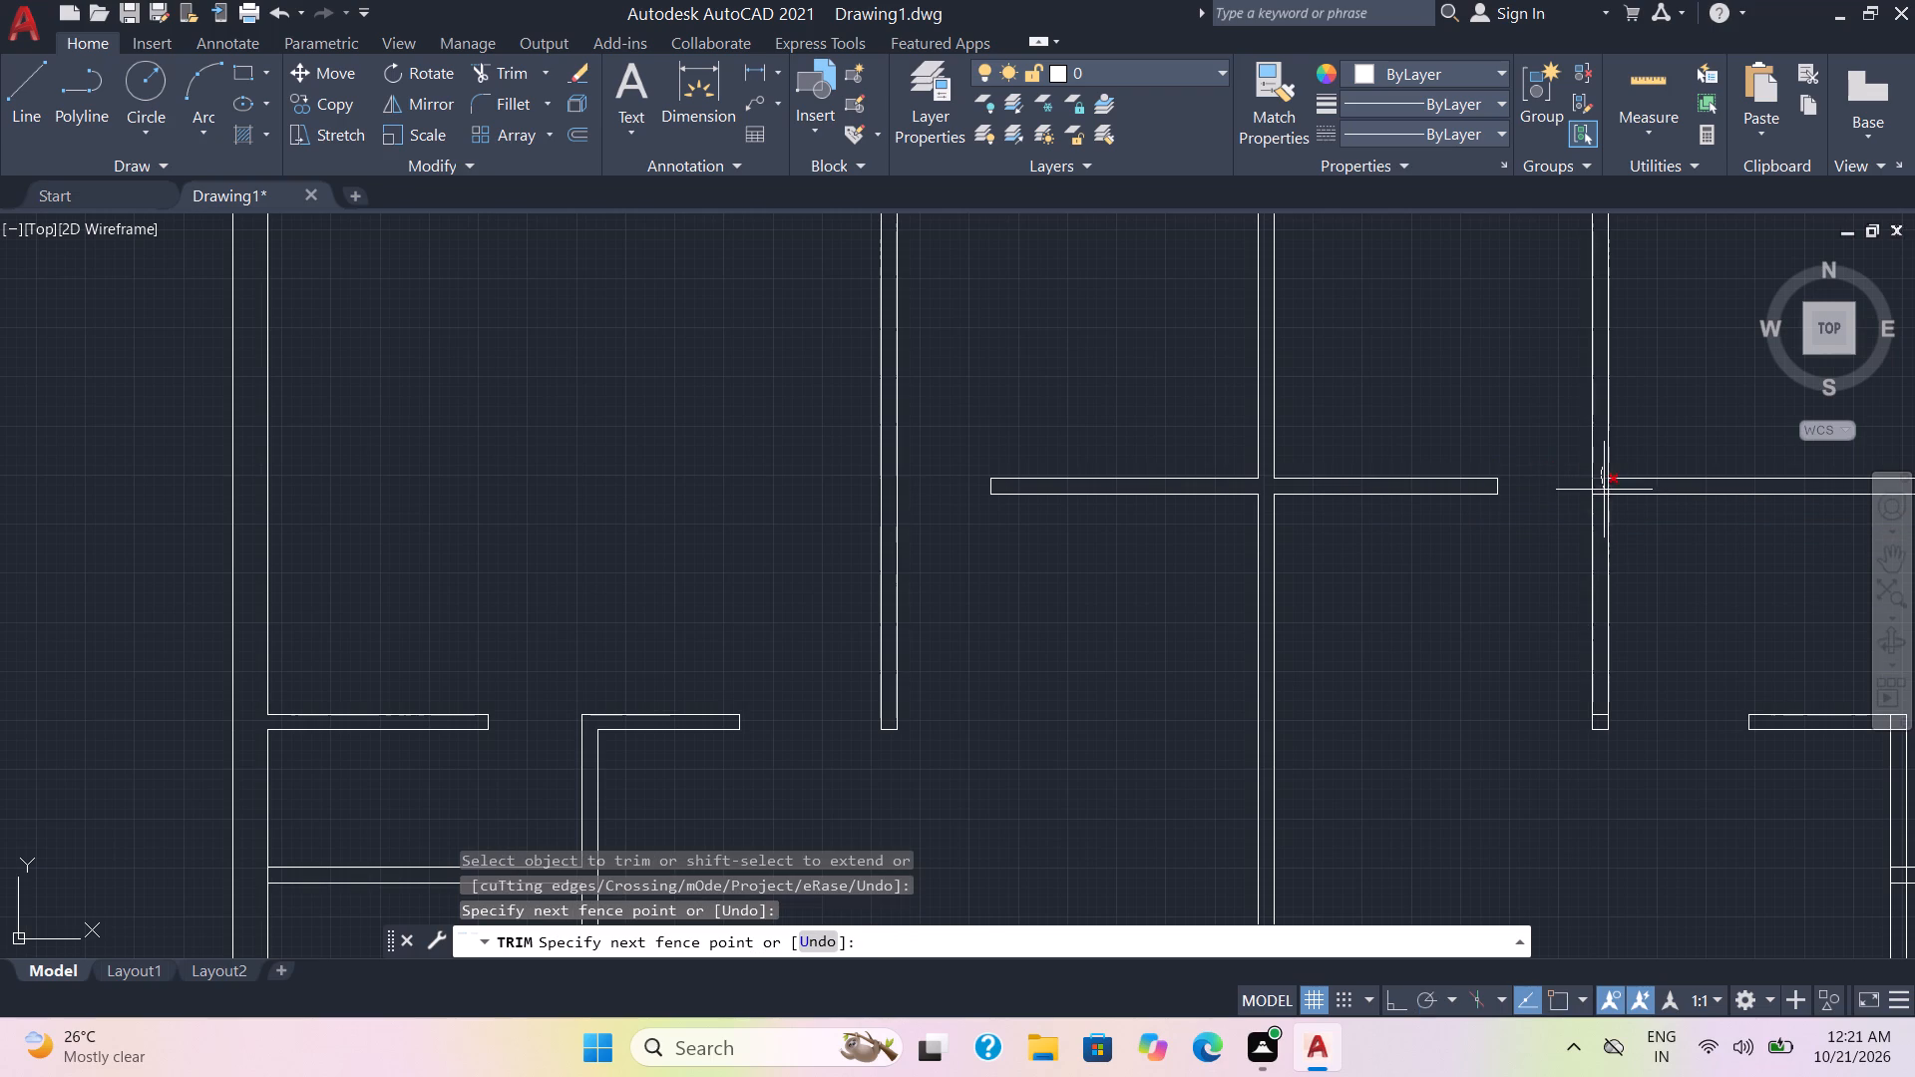
left_click_drag(1604, 490, 1600, 501)
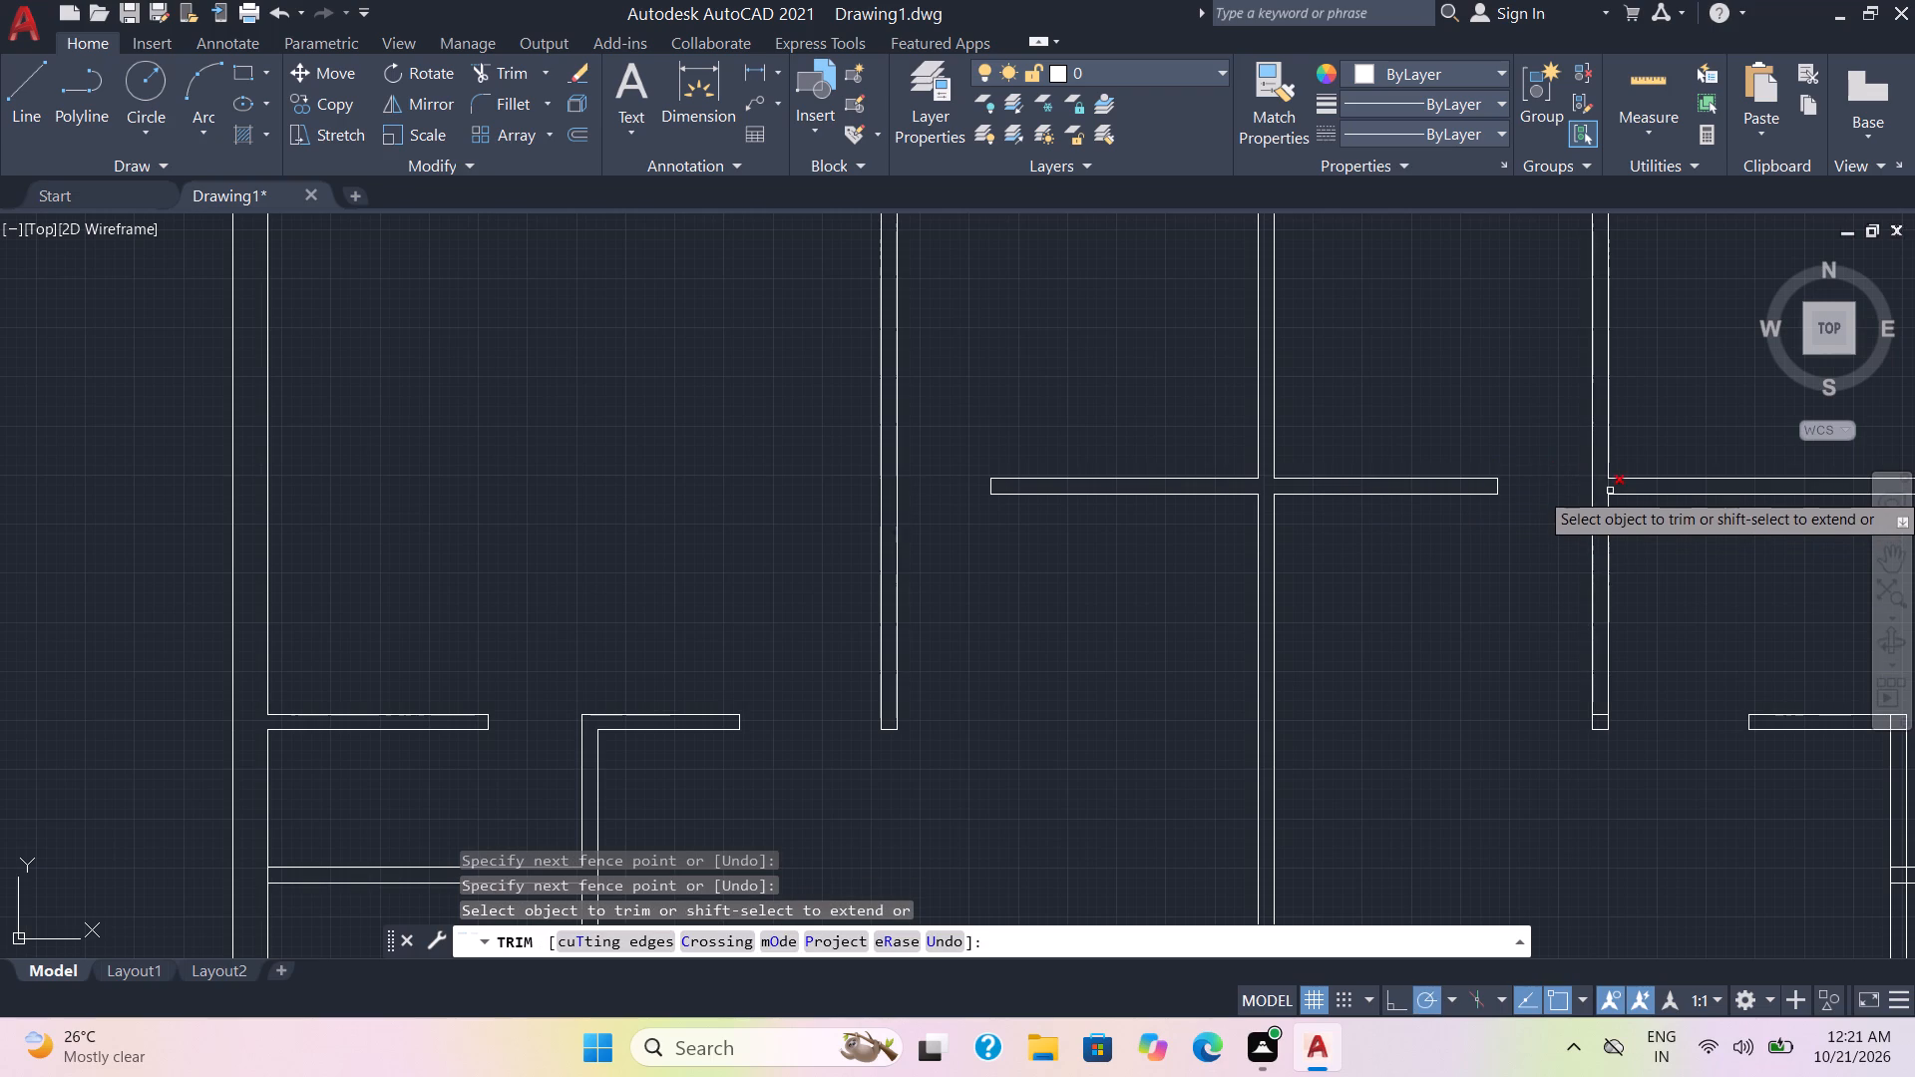
left_click(1610, 488)
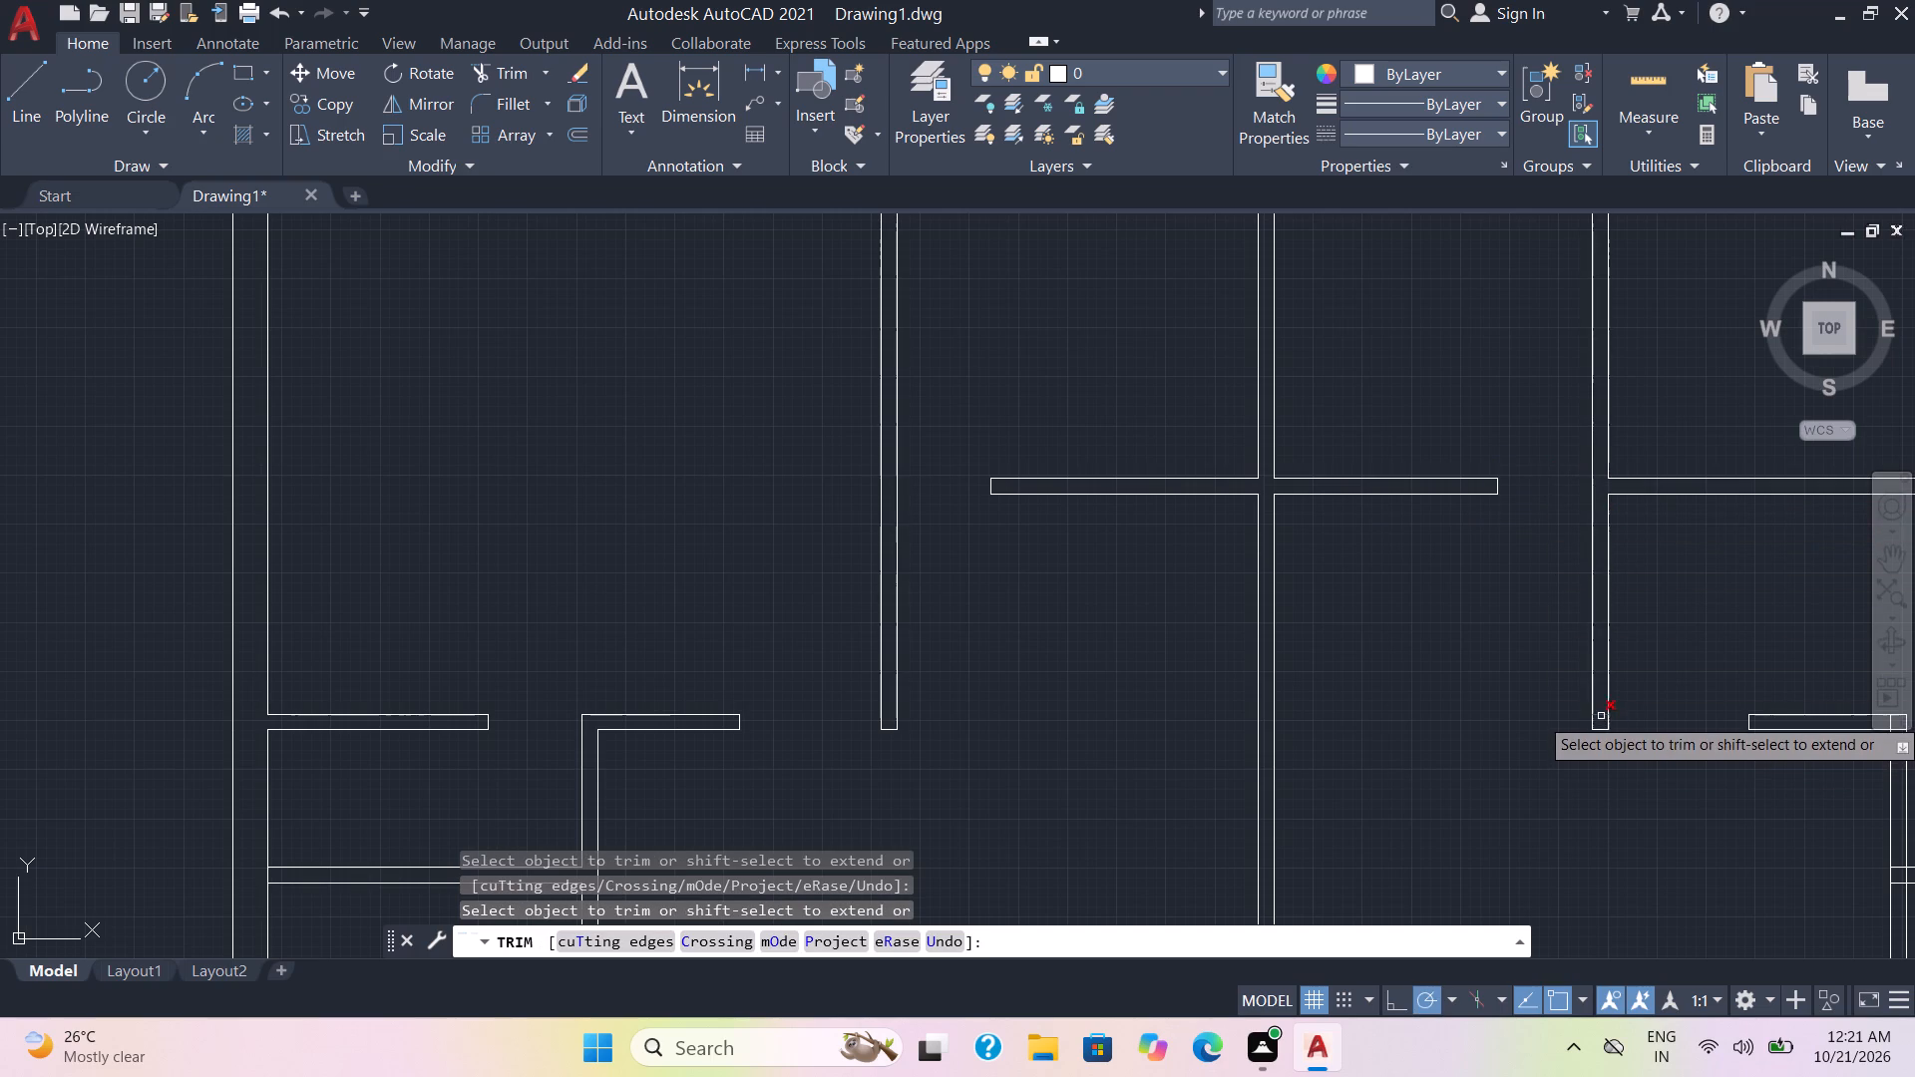
left_click(1601, 716)
Trim the top outer wall's inner line where the right upper vertical partition joins it.
scroll(1557, 466, "down", 1)
middle_click_drag(1644, 395, 1513, 617)
scroll(1645, 395, "down", 1)
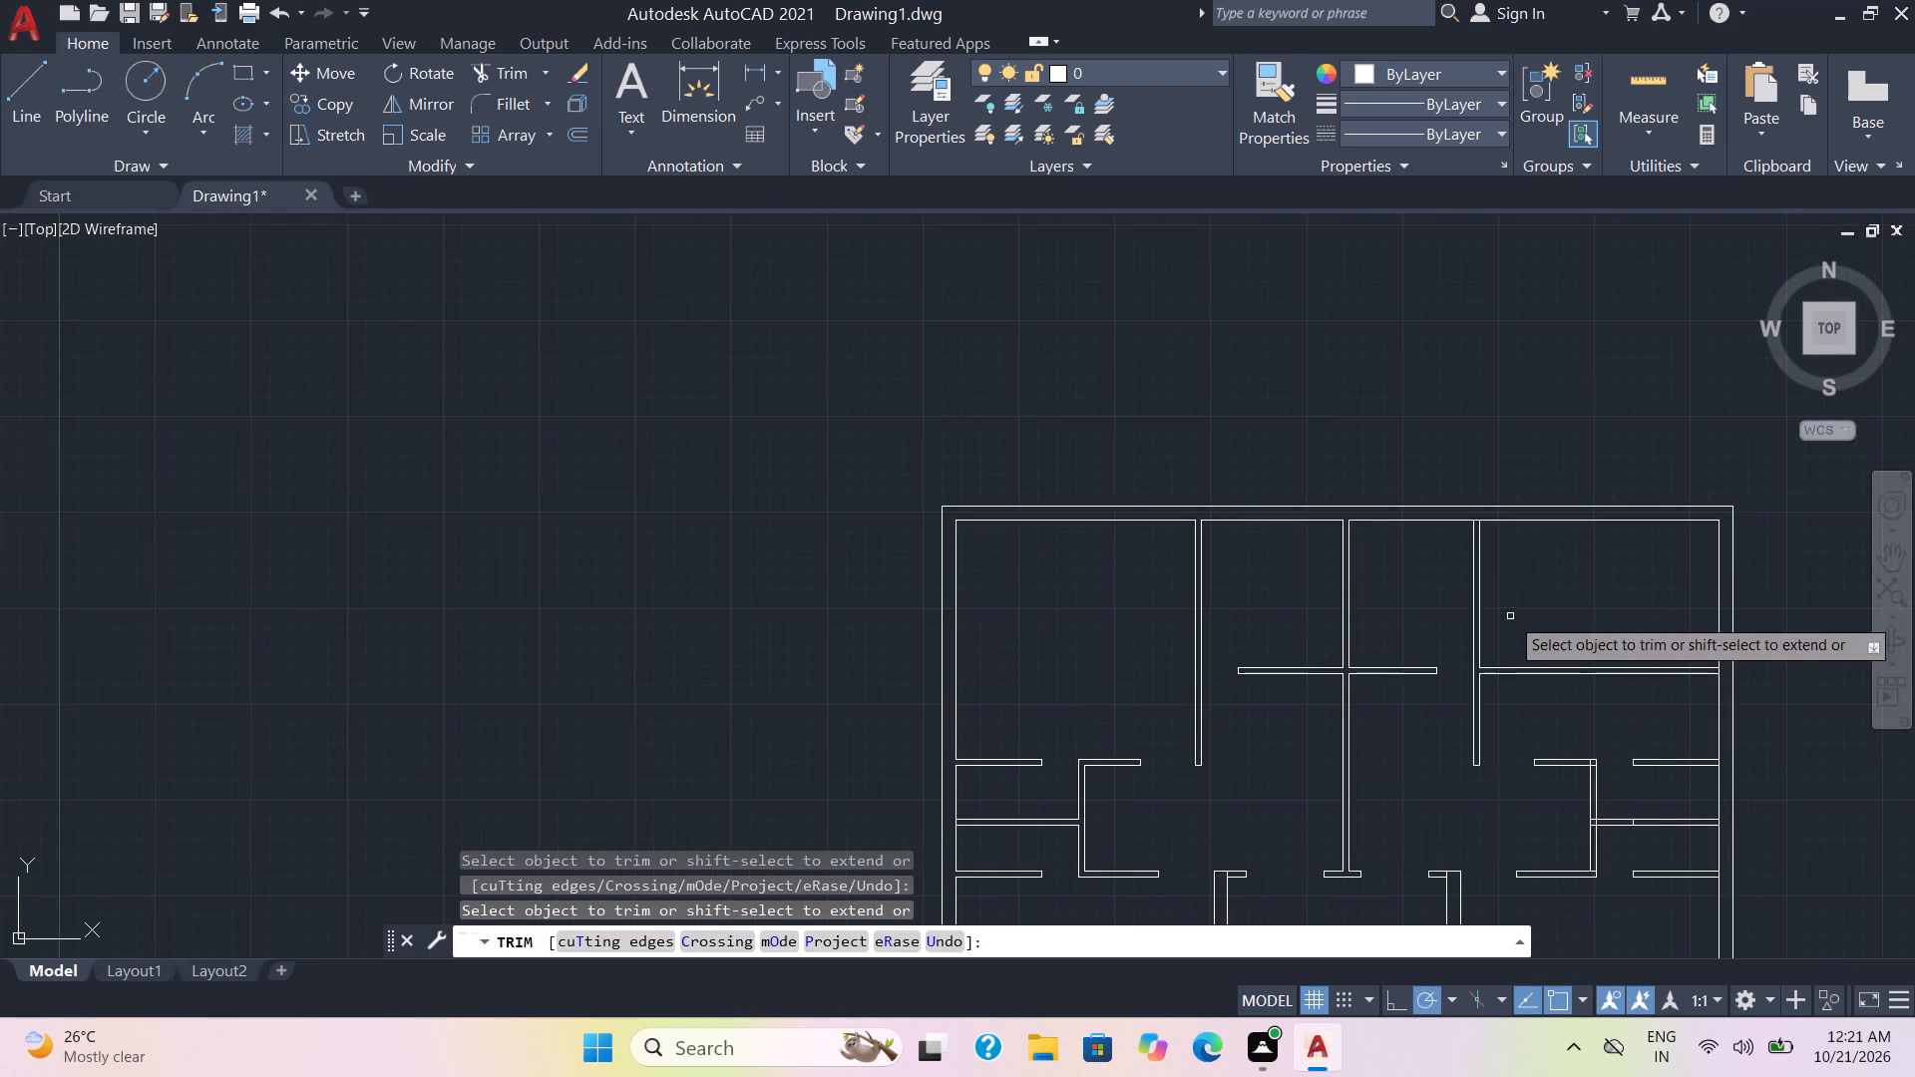
scroll(1503, 597, "up", 2)
left_click(1424, 406)
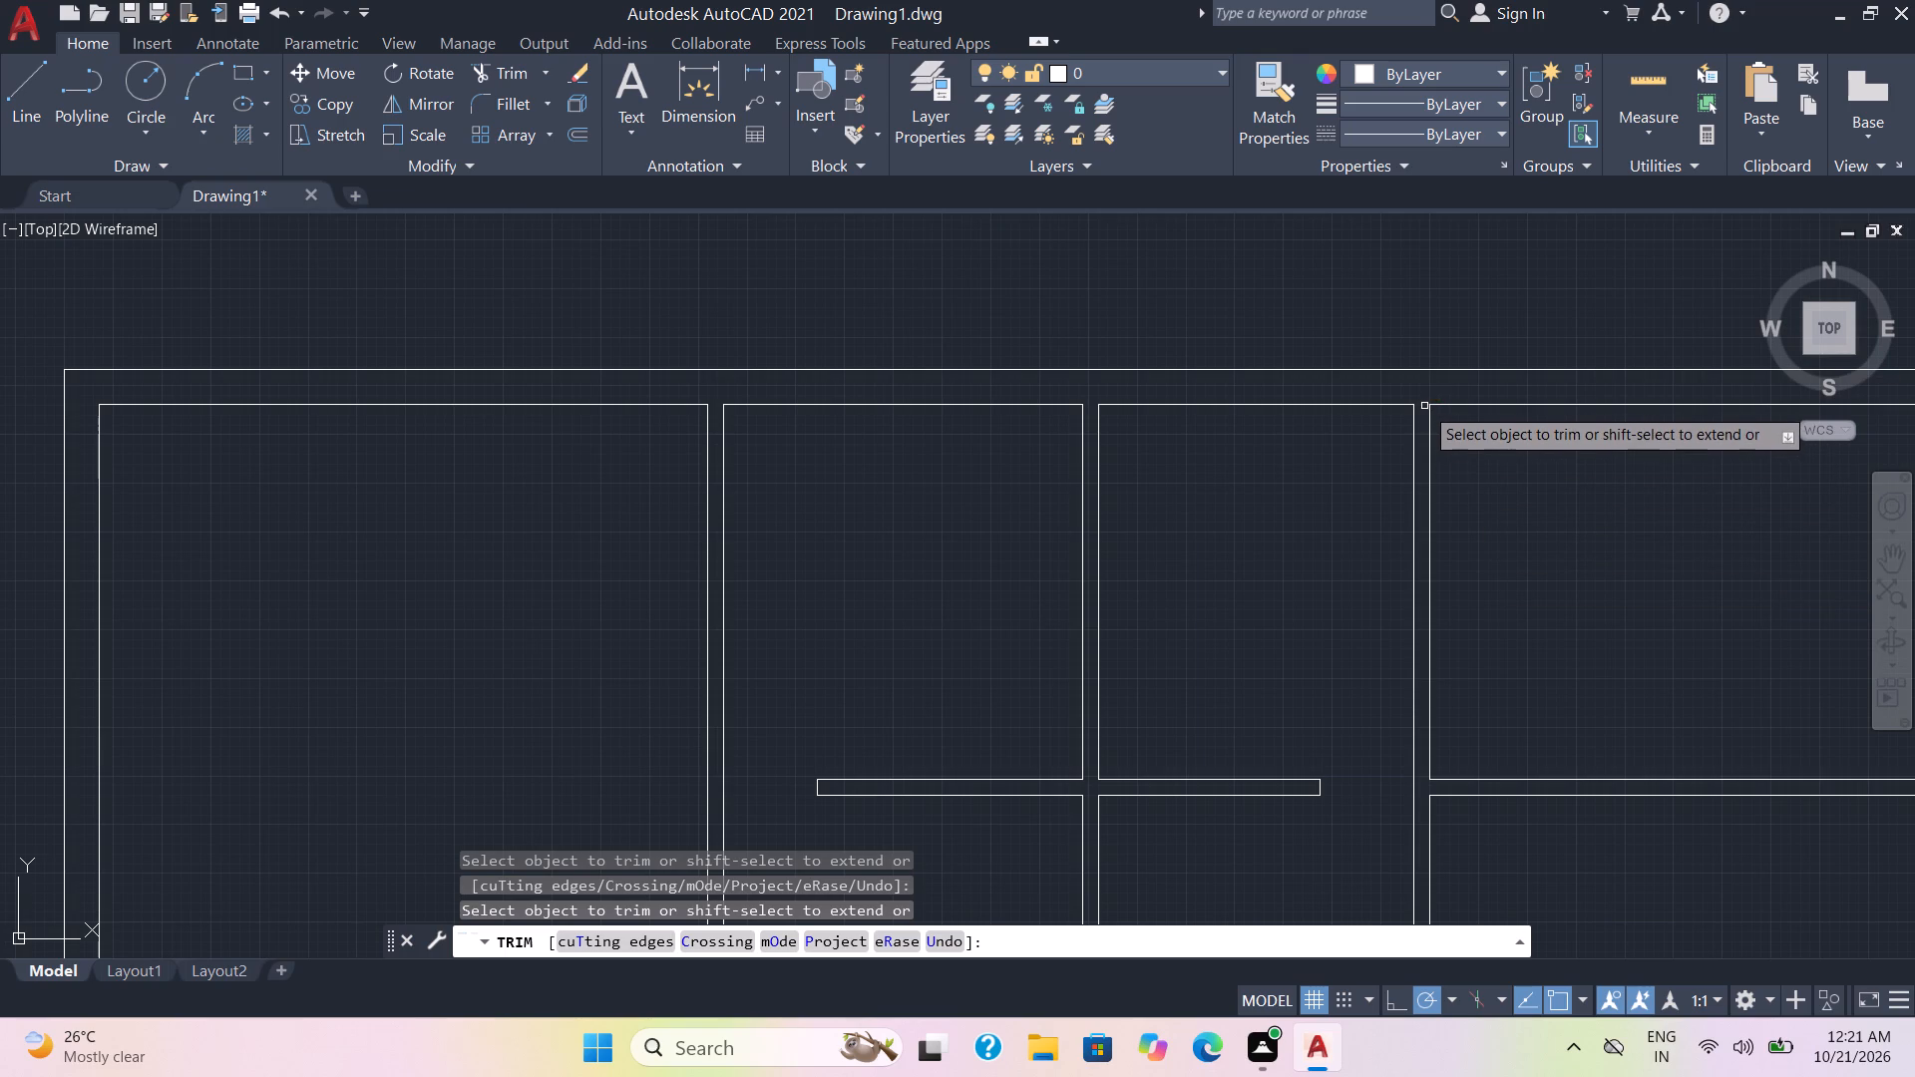
Trim the right outer wall's inner line at its junctions with the three short horizontal partitions.
scroll(1475, 475, "down", 3)
middle_click_drag(1496, 549, 1261, 505)
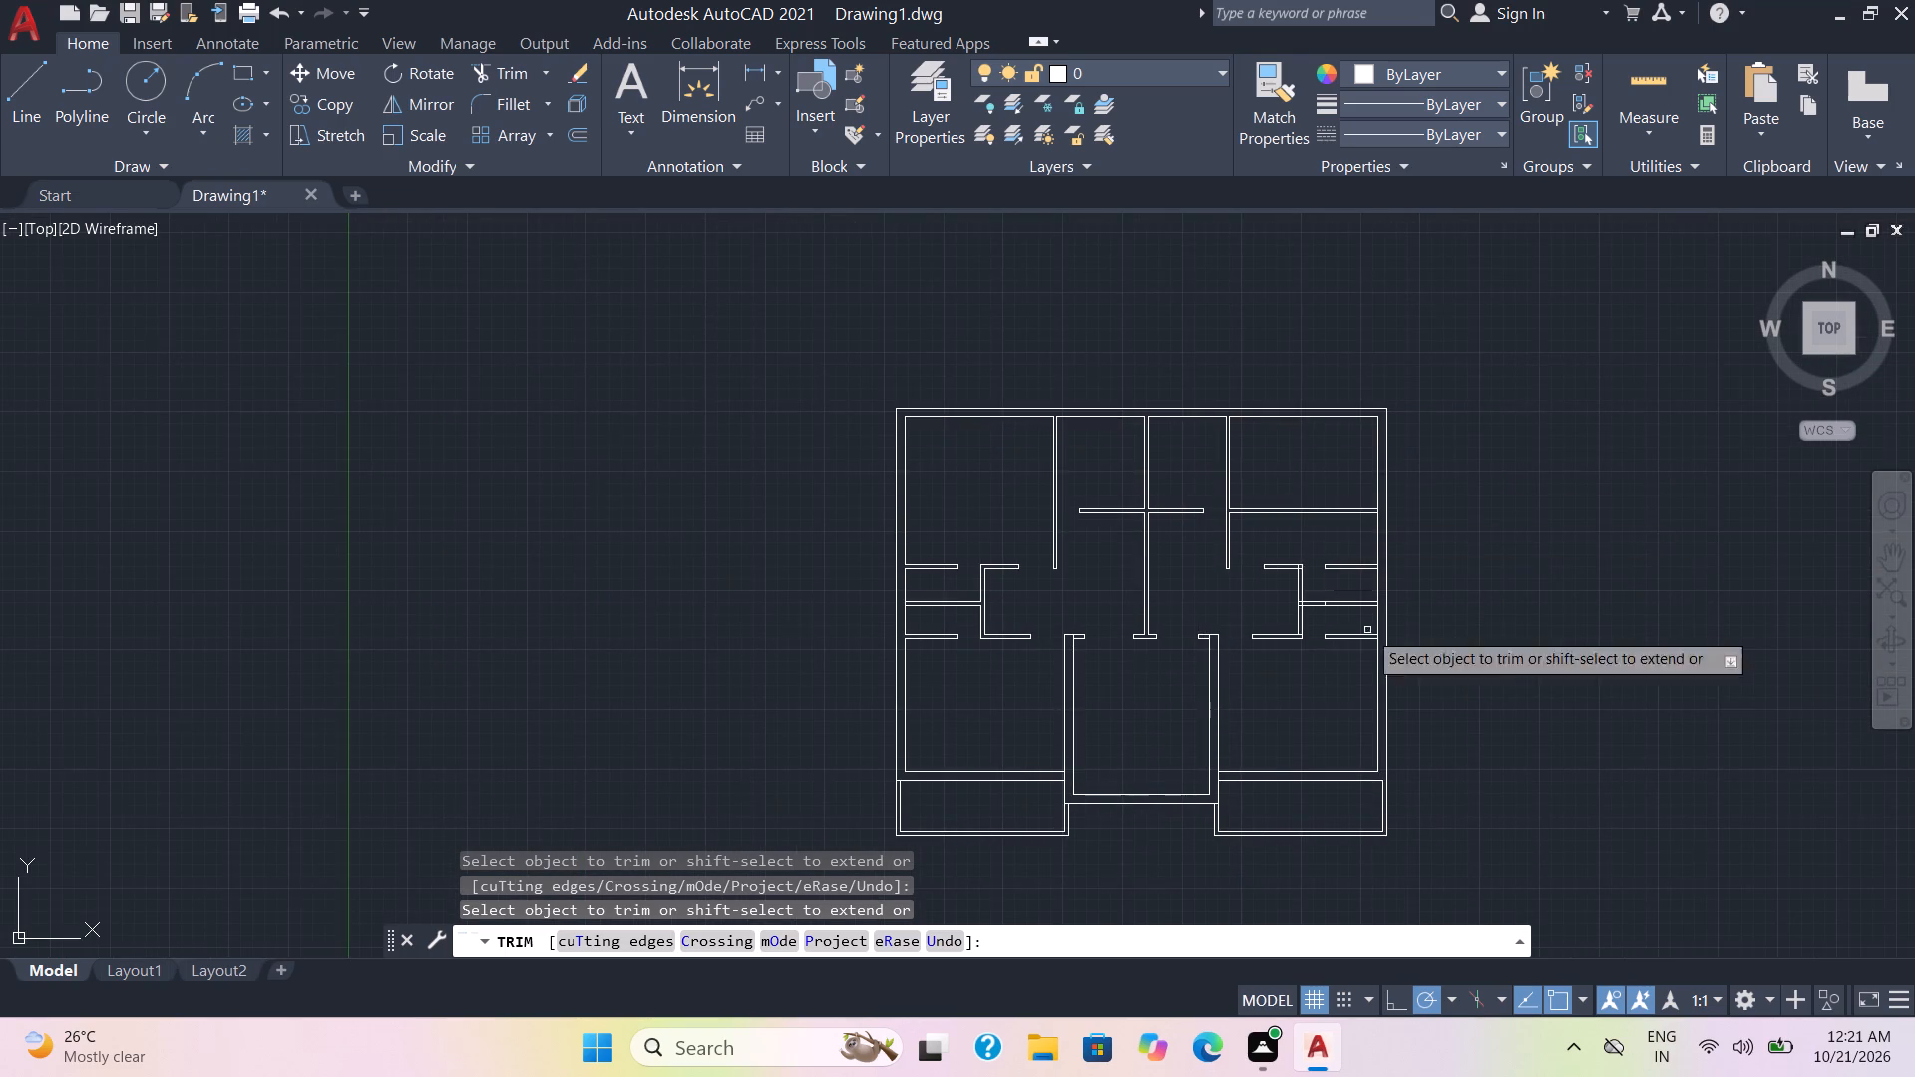
scroll(1364, 636, "up", 3)
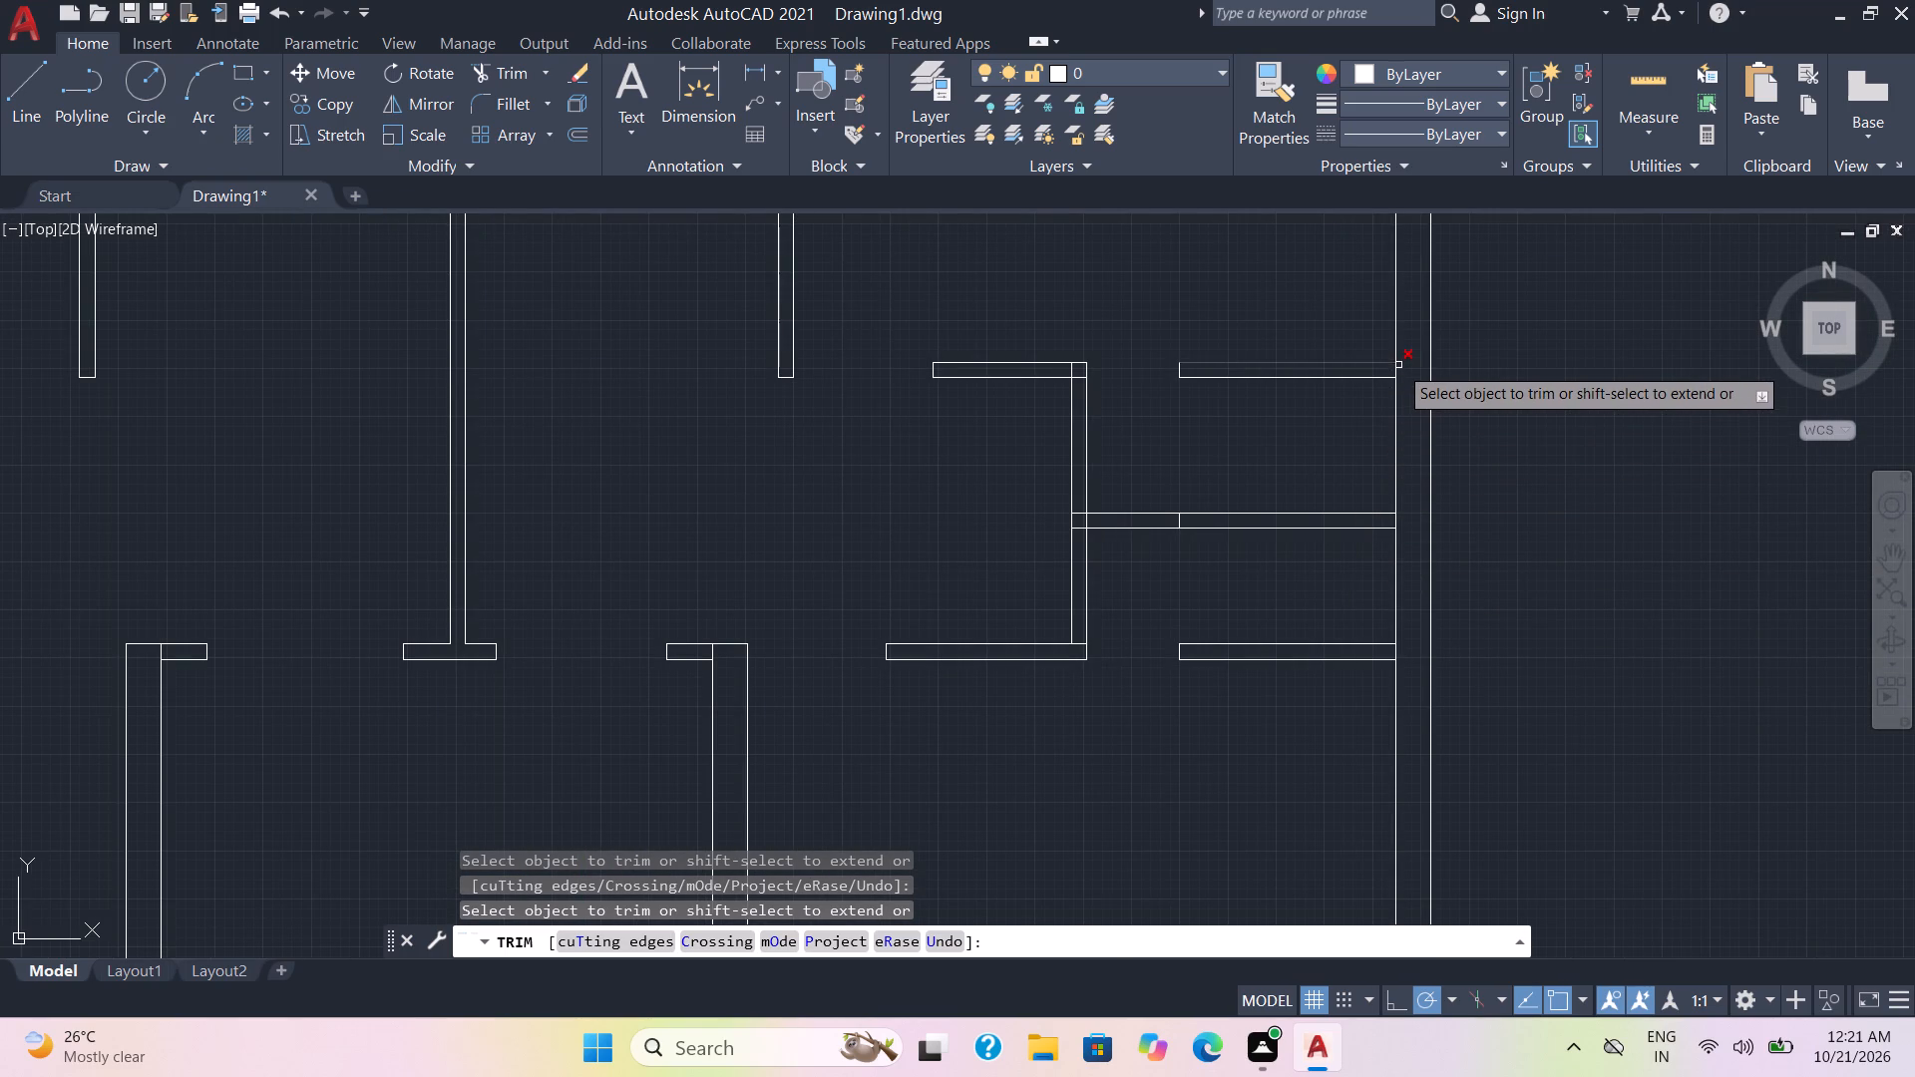
left_click(1392, 370)
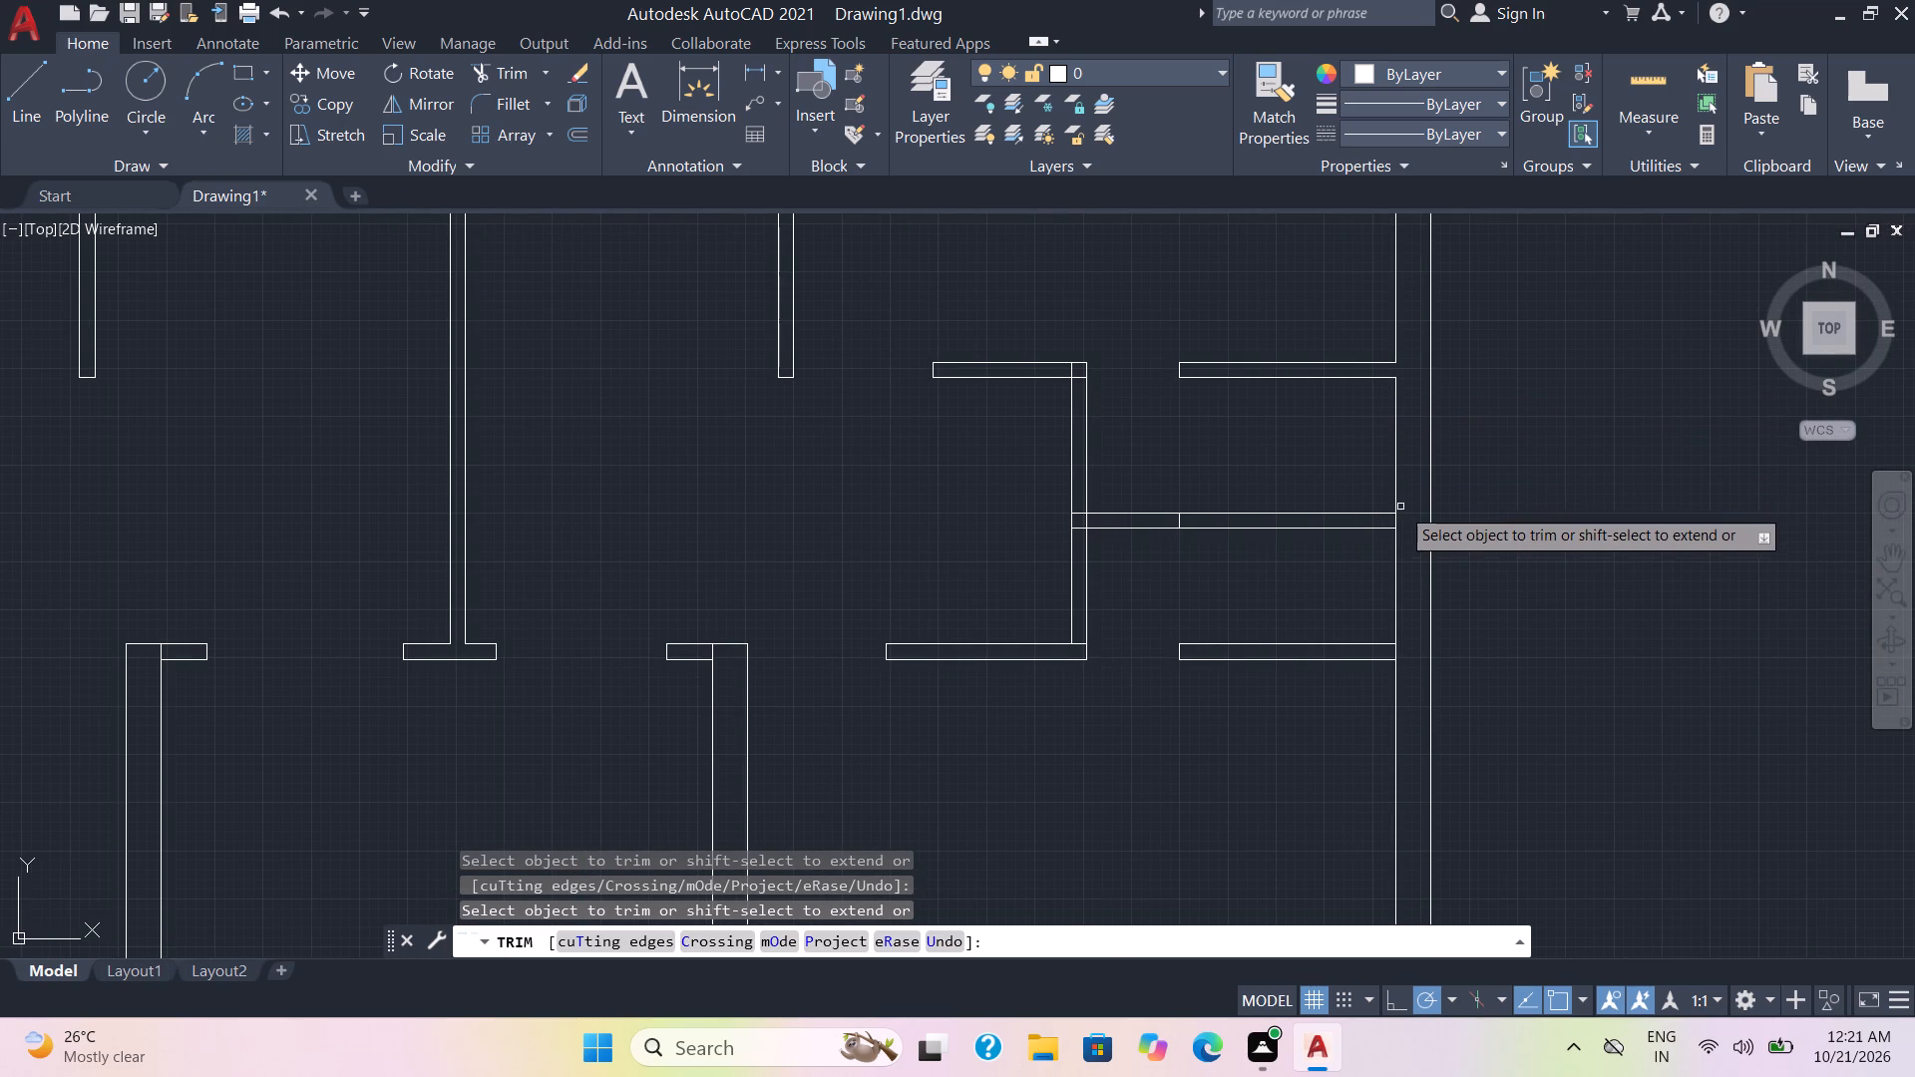
left_click(1394, 520)
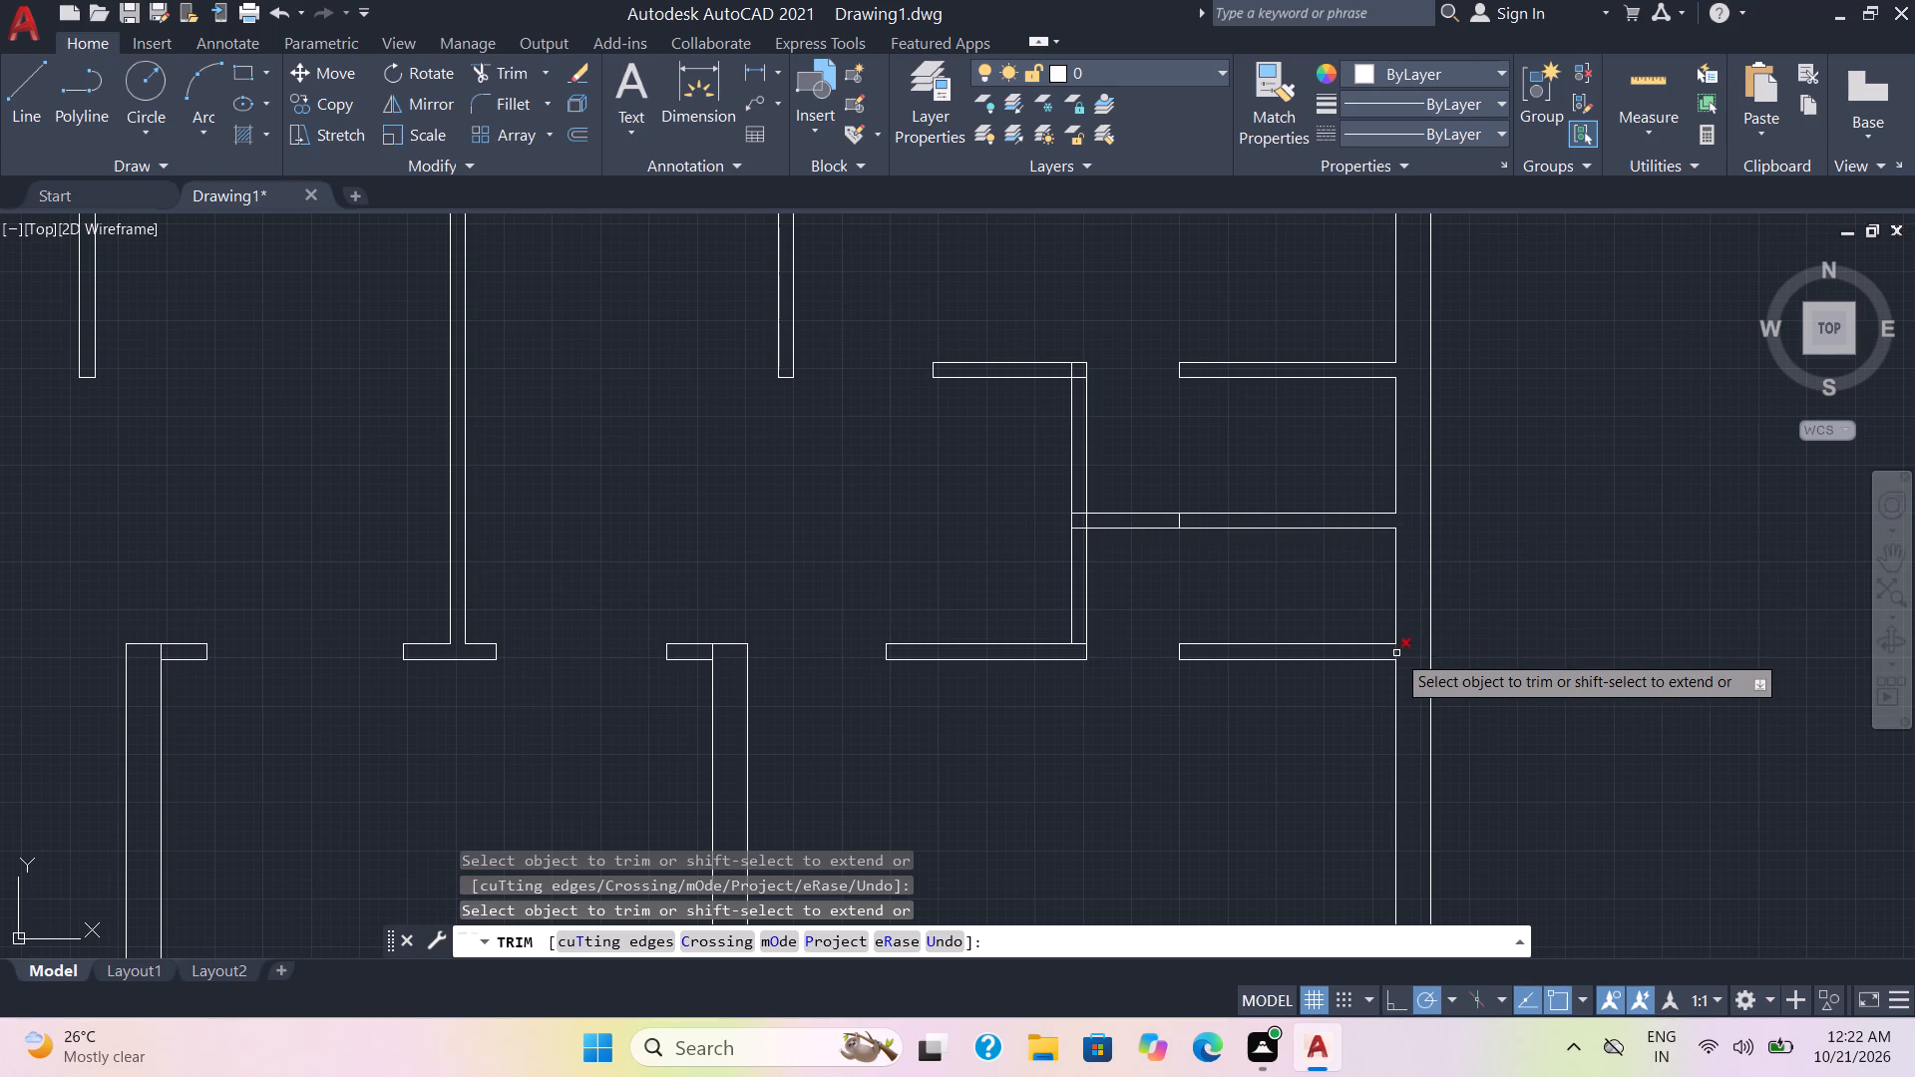
left_click(1396, 653)
Trim the stray cross line in the right middle partition and the crossing lines at the adjoining vertical partition's middle junction and two corners.
left_click(1182, 522)
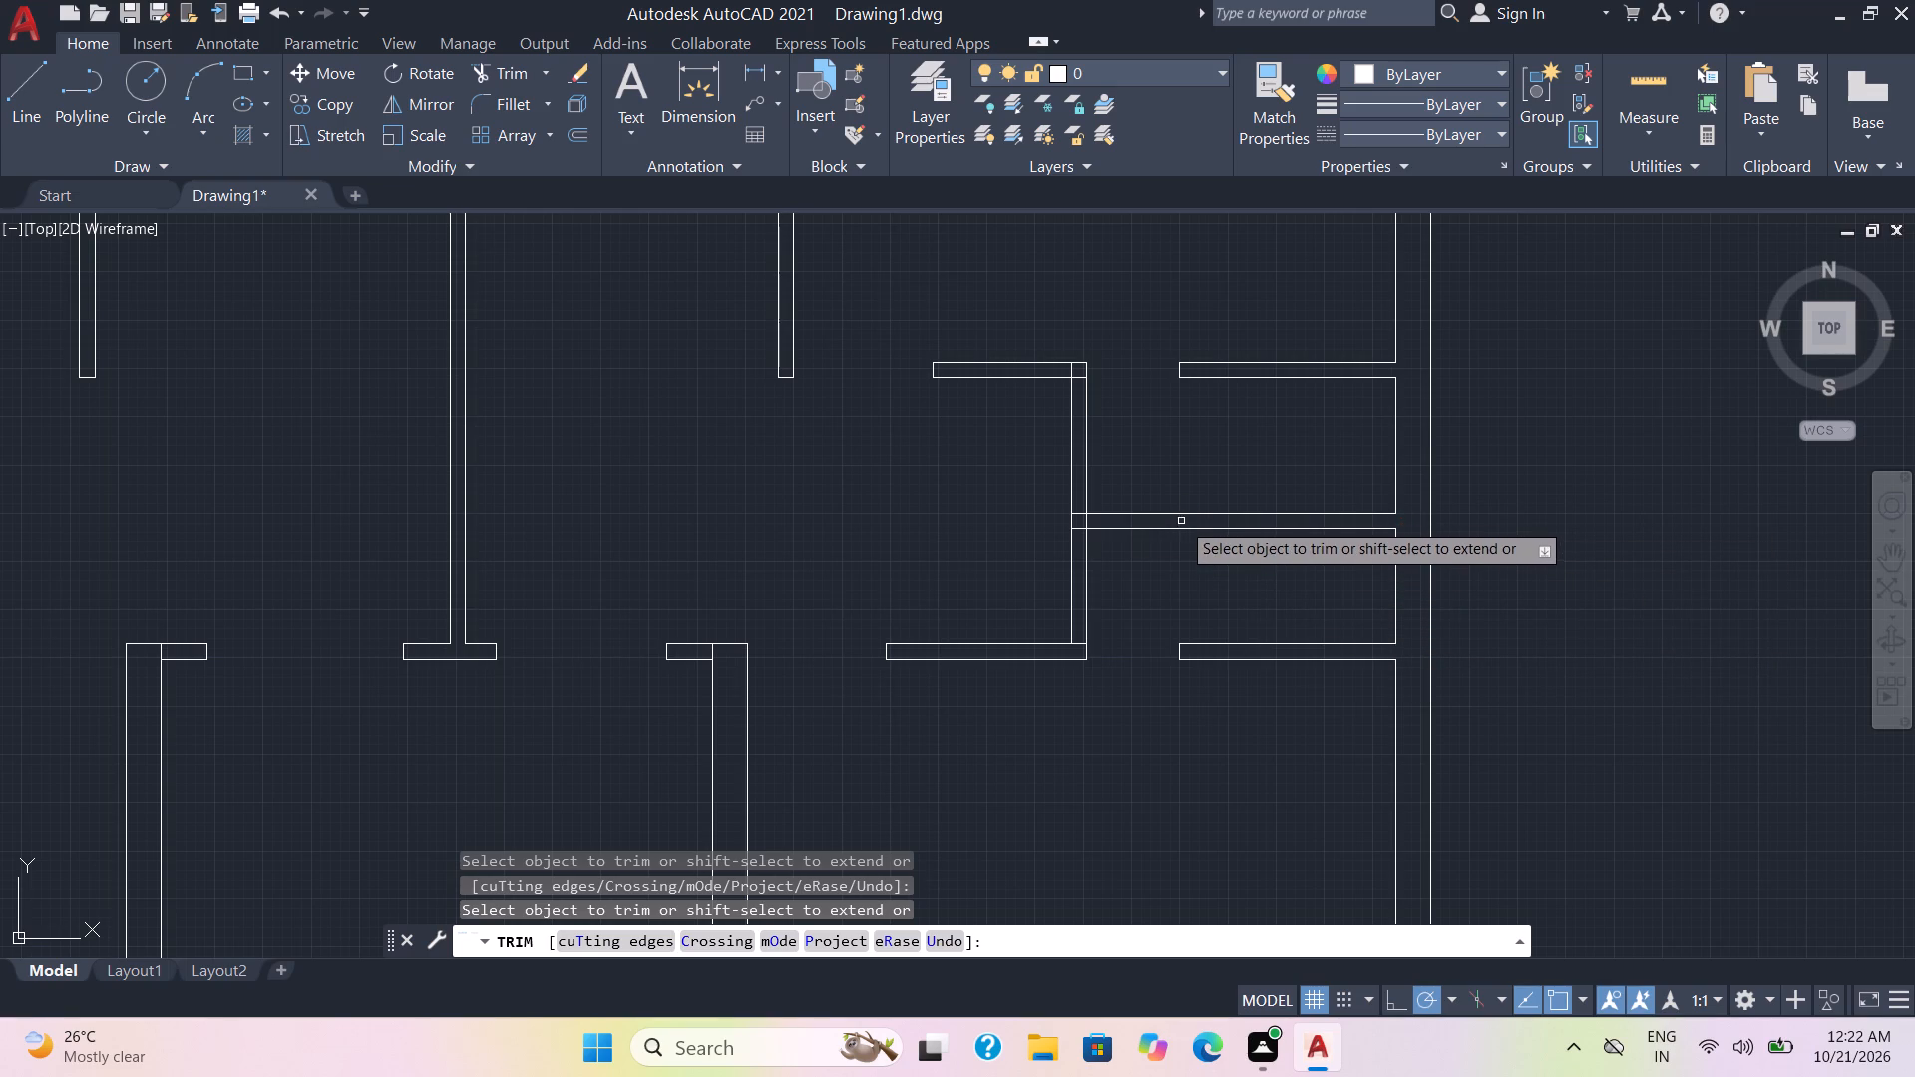
left_click_drag(1081, 503, 1081, 518)
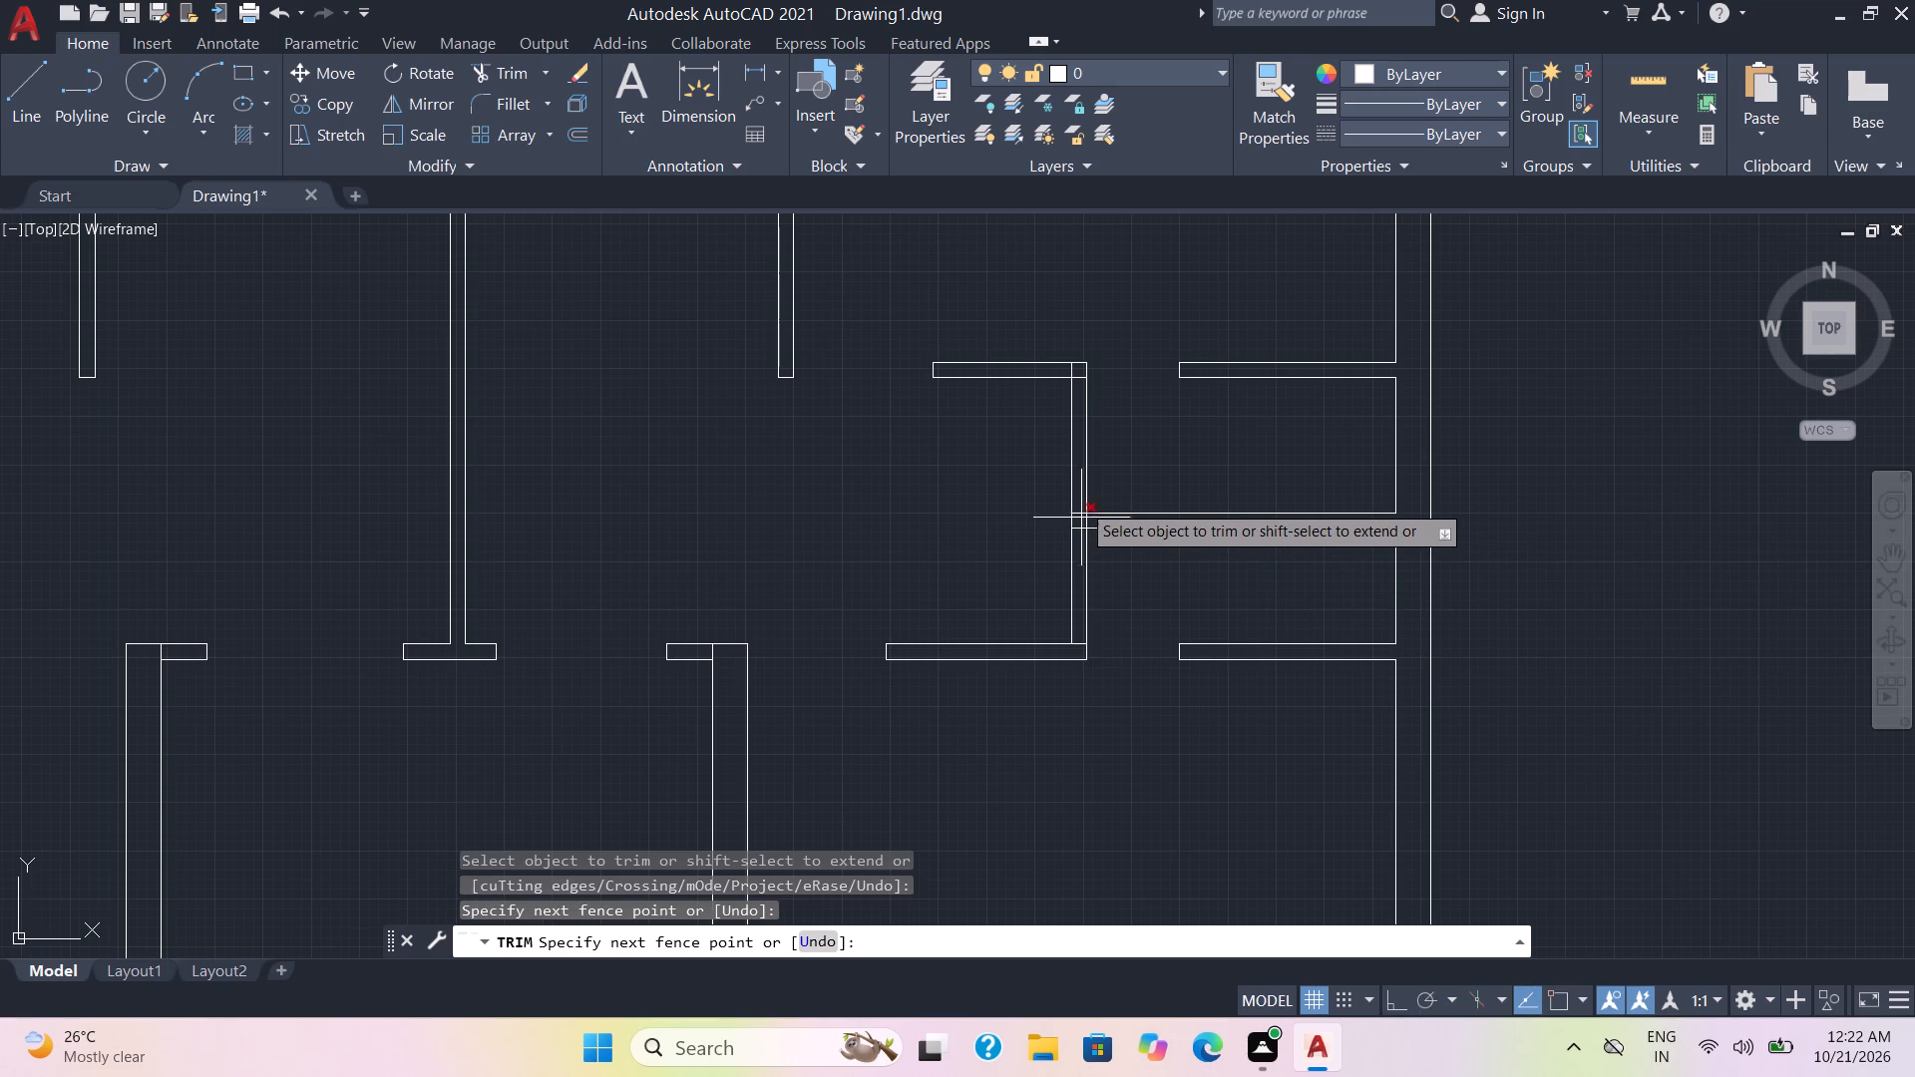
left_click_drag(1081, 518, 1080, 537)
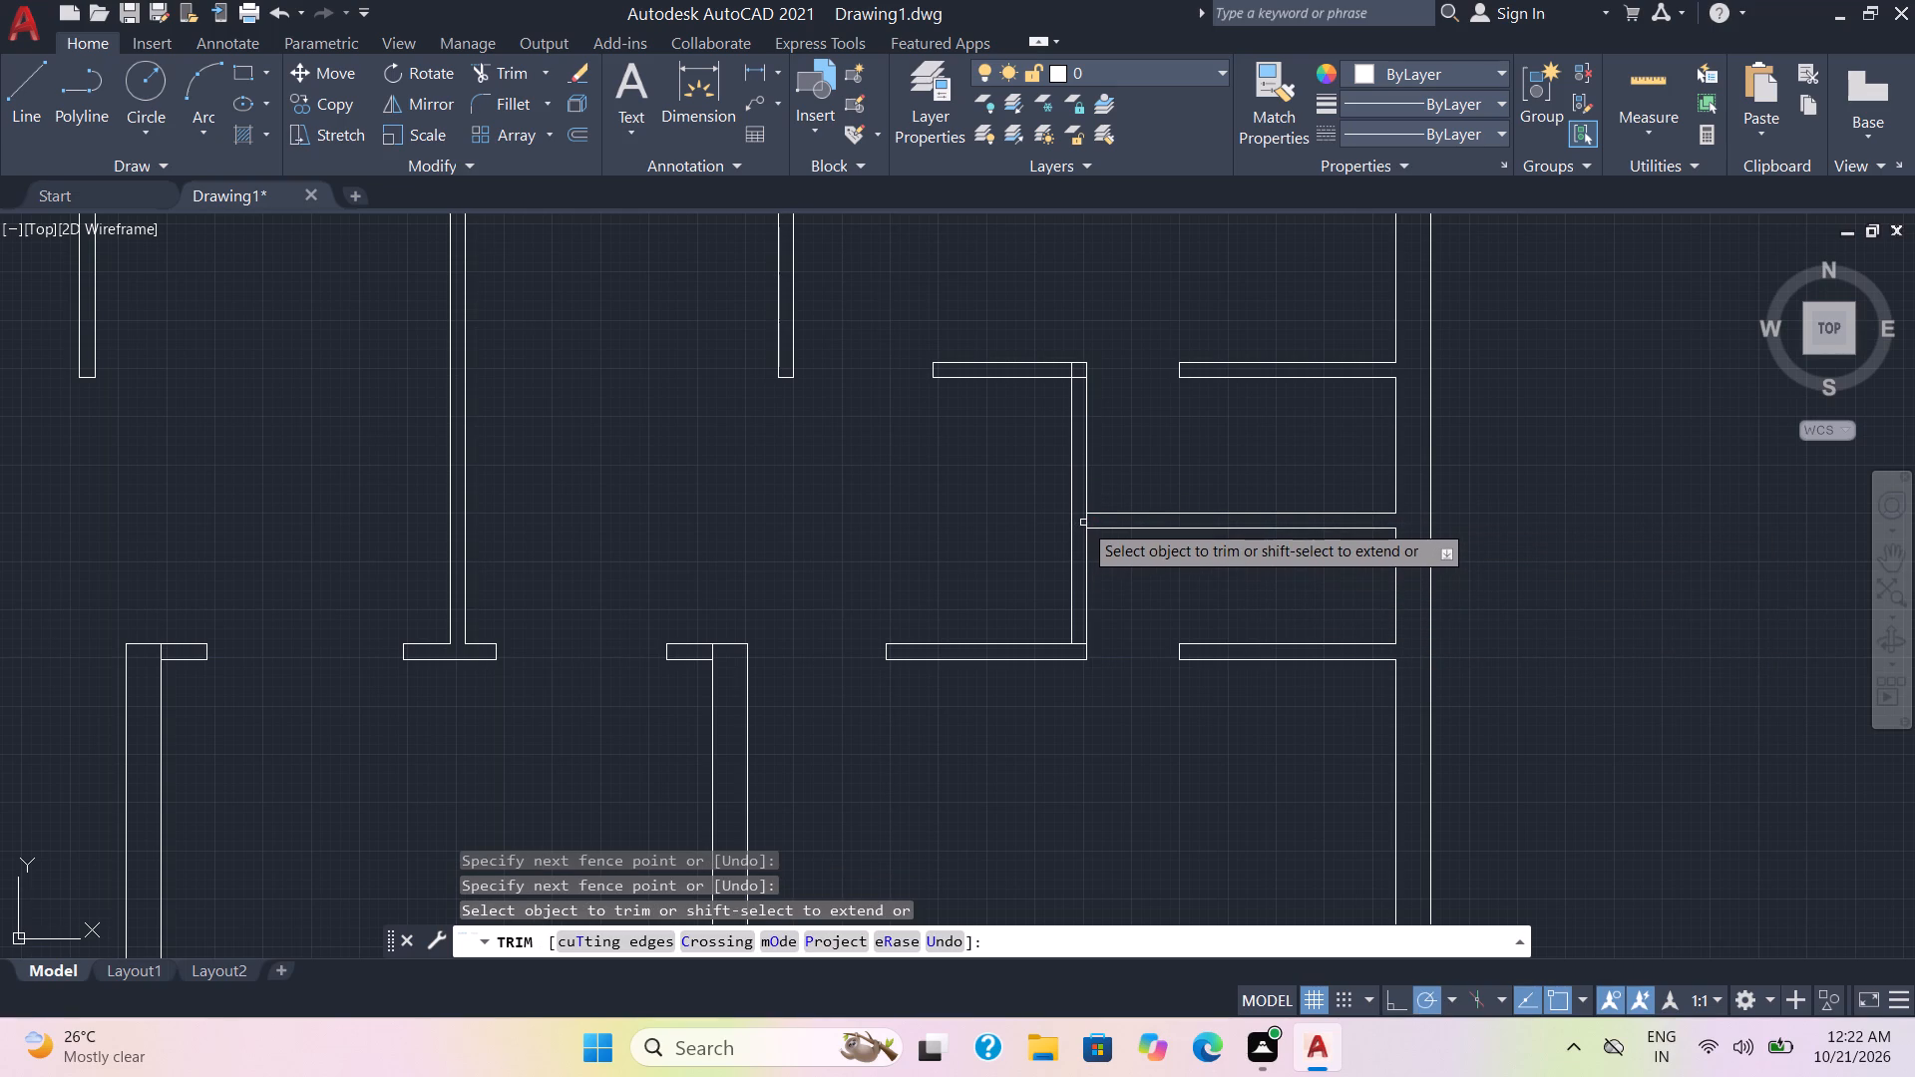
left_click(1085, 523)
left_click(1084, 379)
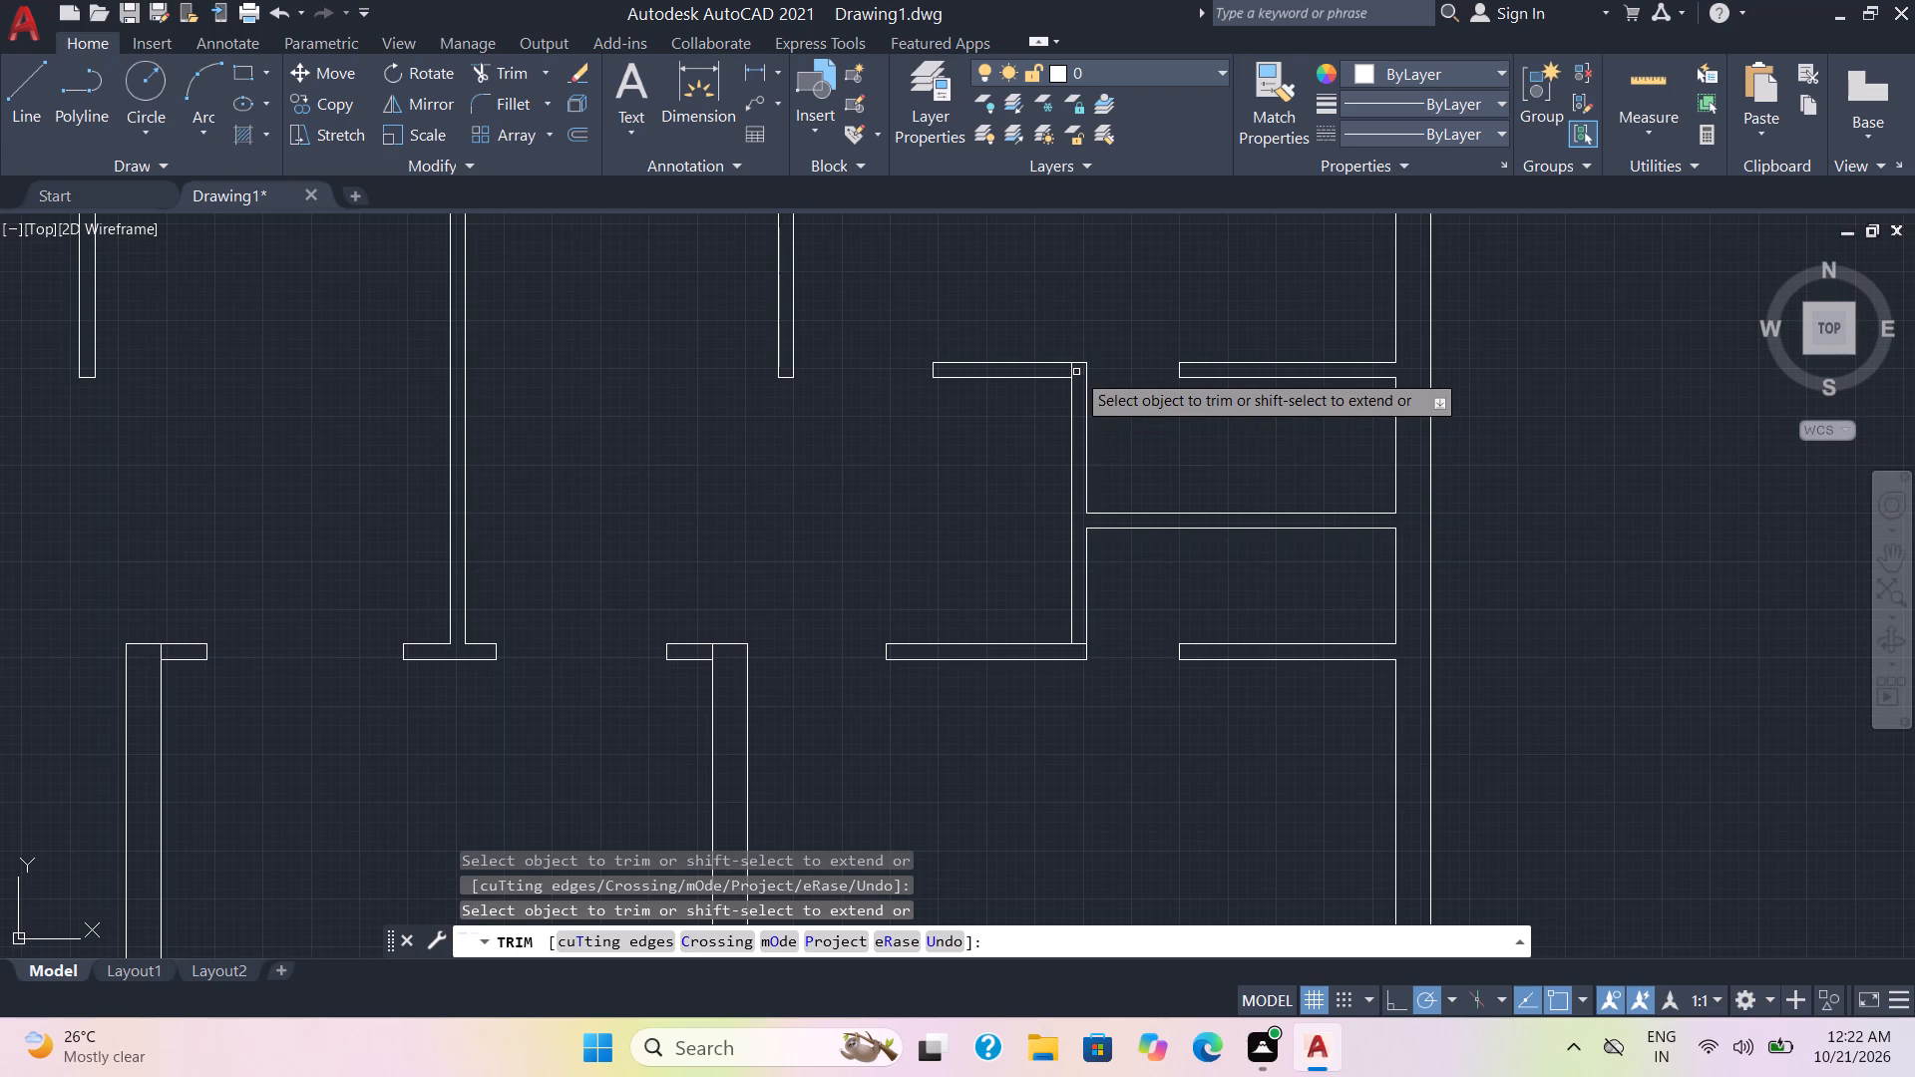
left_click(1070, 372)
left_click(1077, 641)
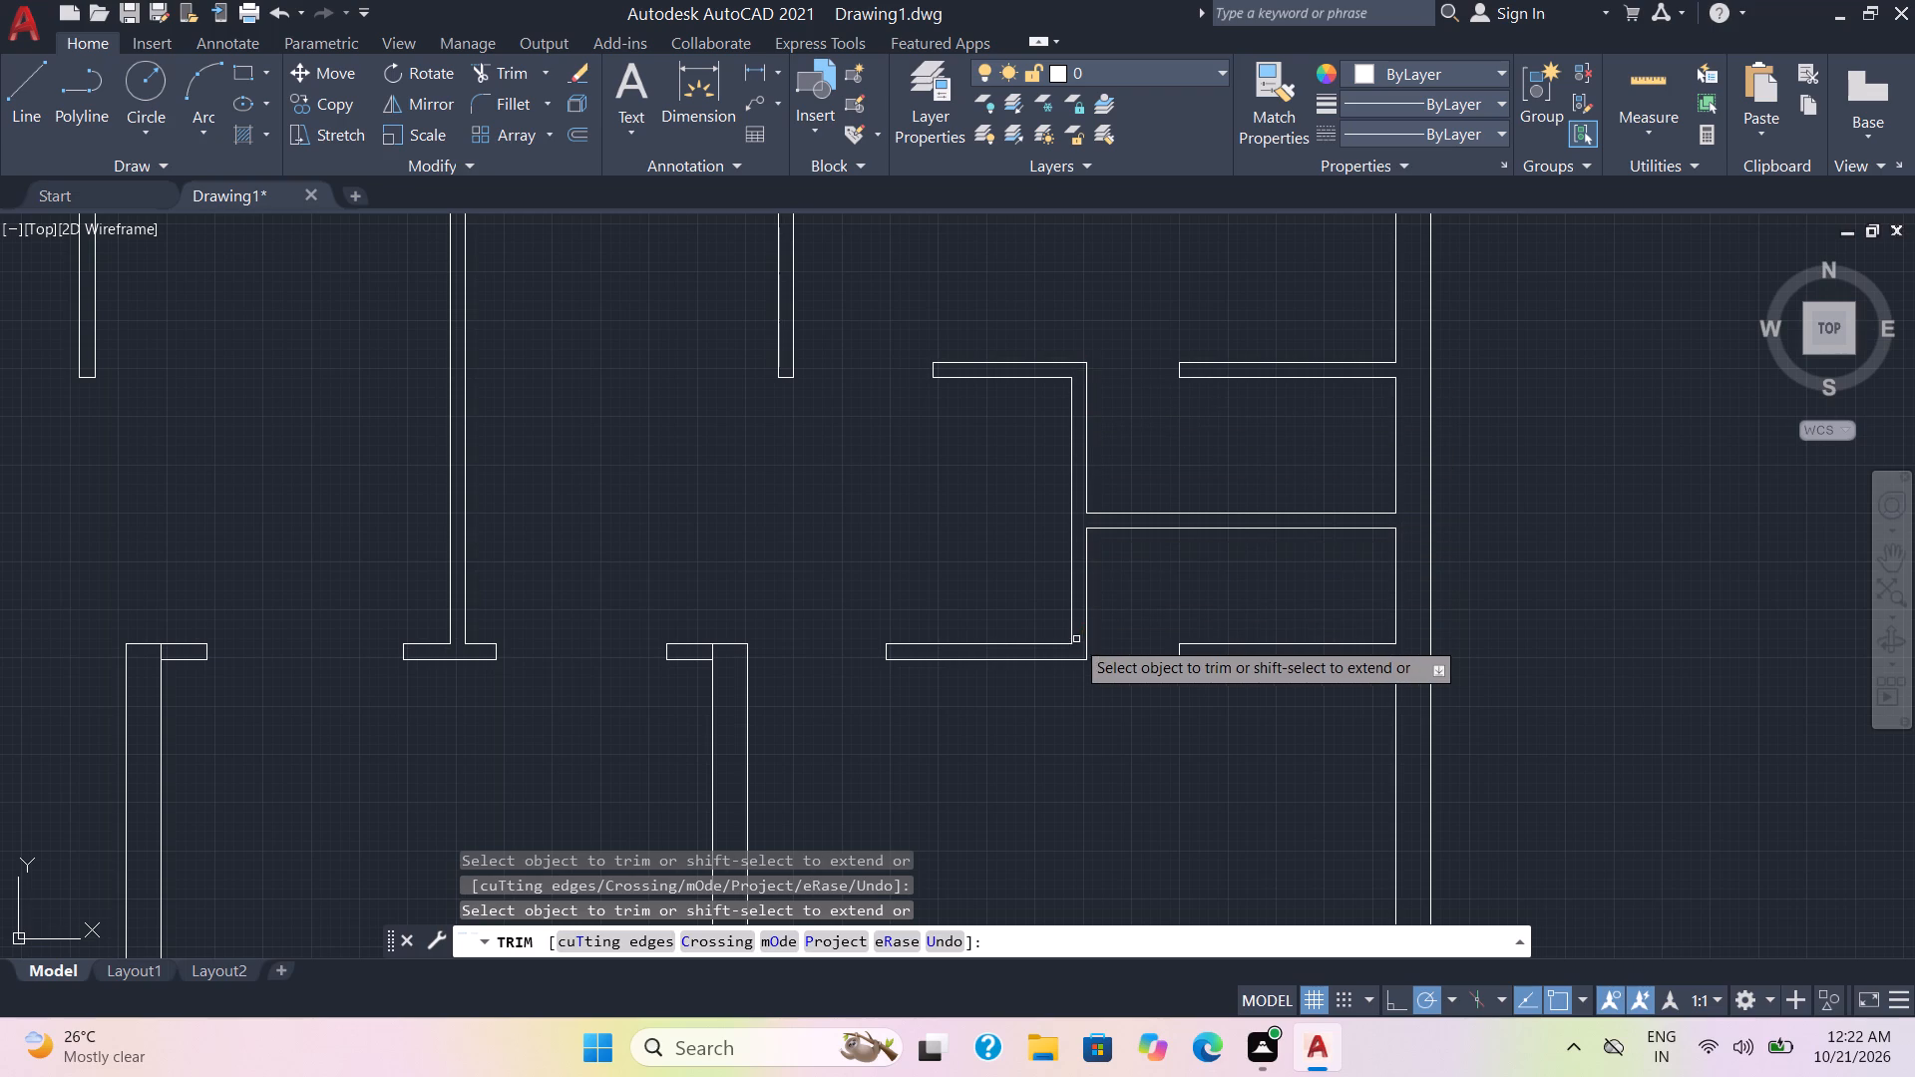
Trim the leftover lines where the short partition stubs meet the upper ends of the central lower room's two side walls.
scroll(938, 547, "down", 1)
middle_click_drag(884, 551, 1159, 486)
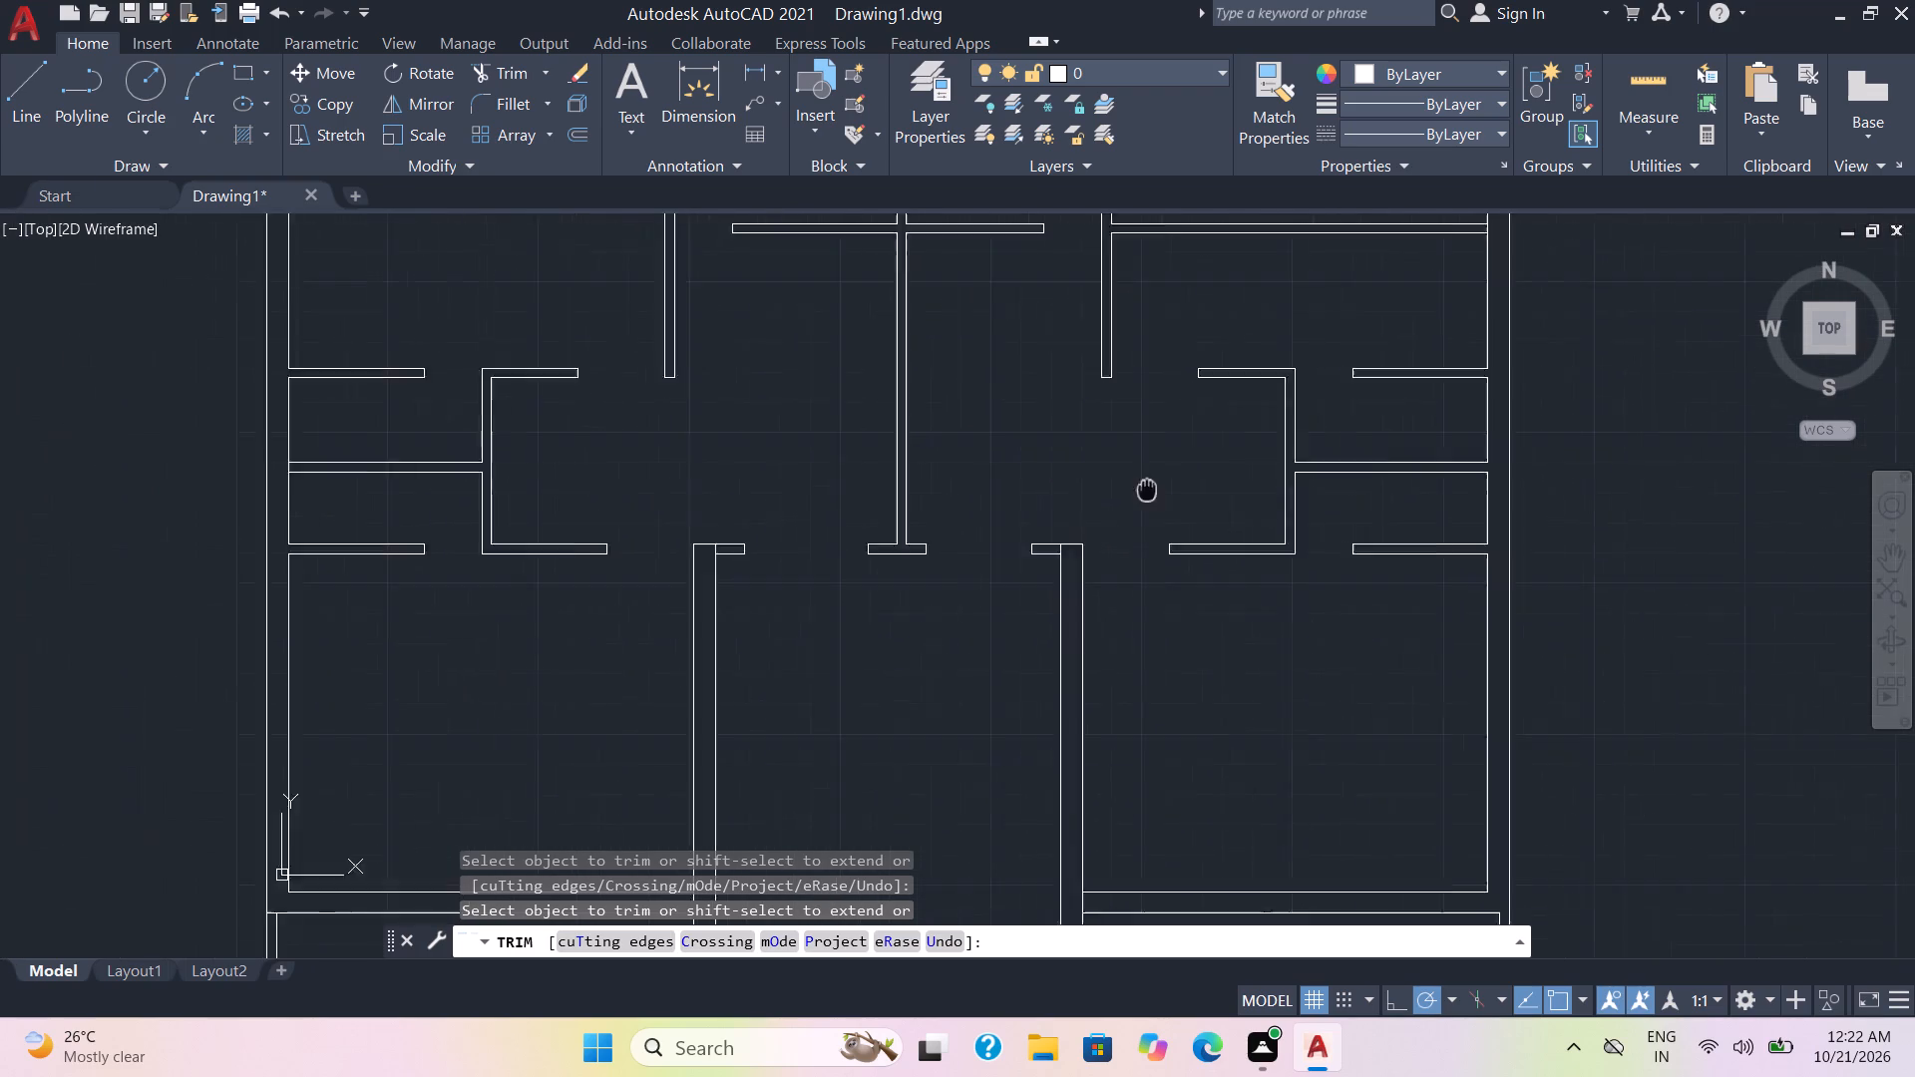
middle_click_drag(1159, 486, 1276, 472)
left_click(1189, 535)
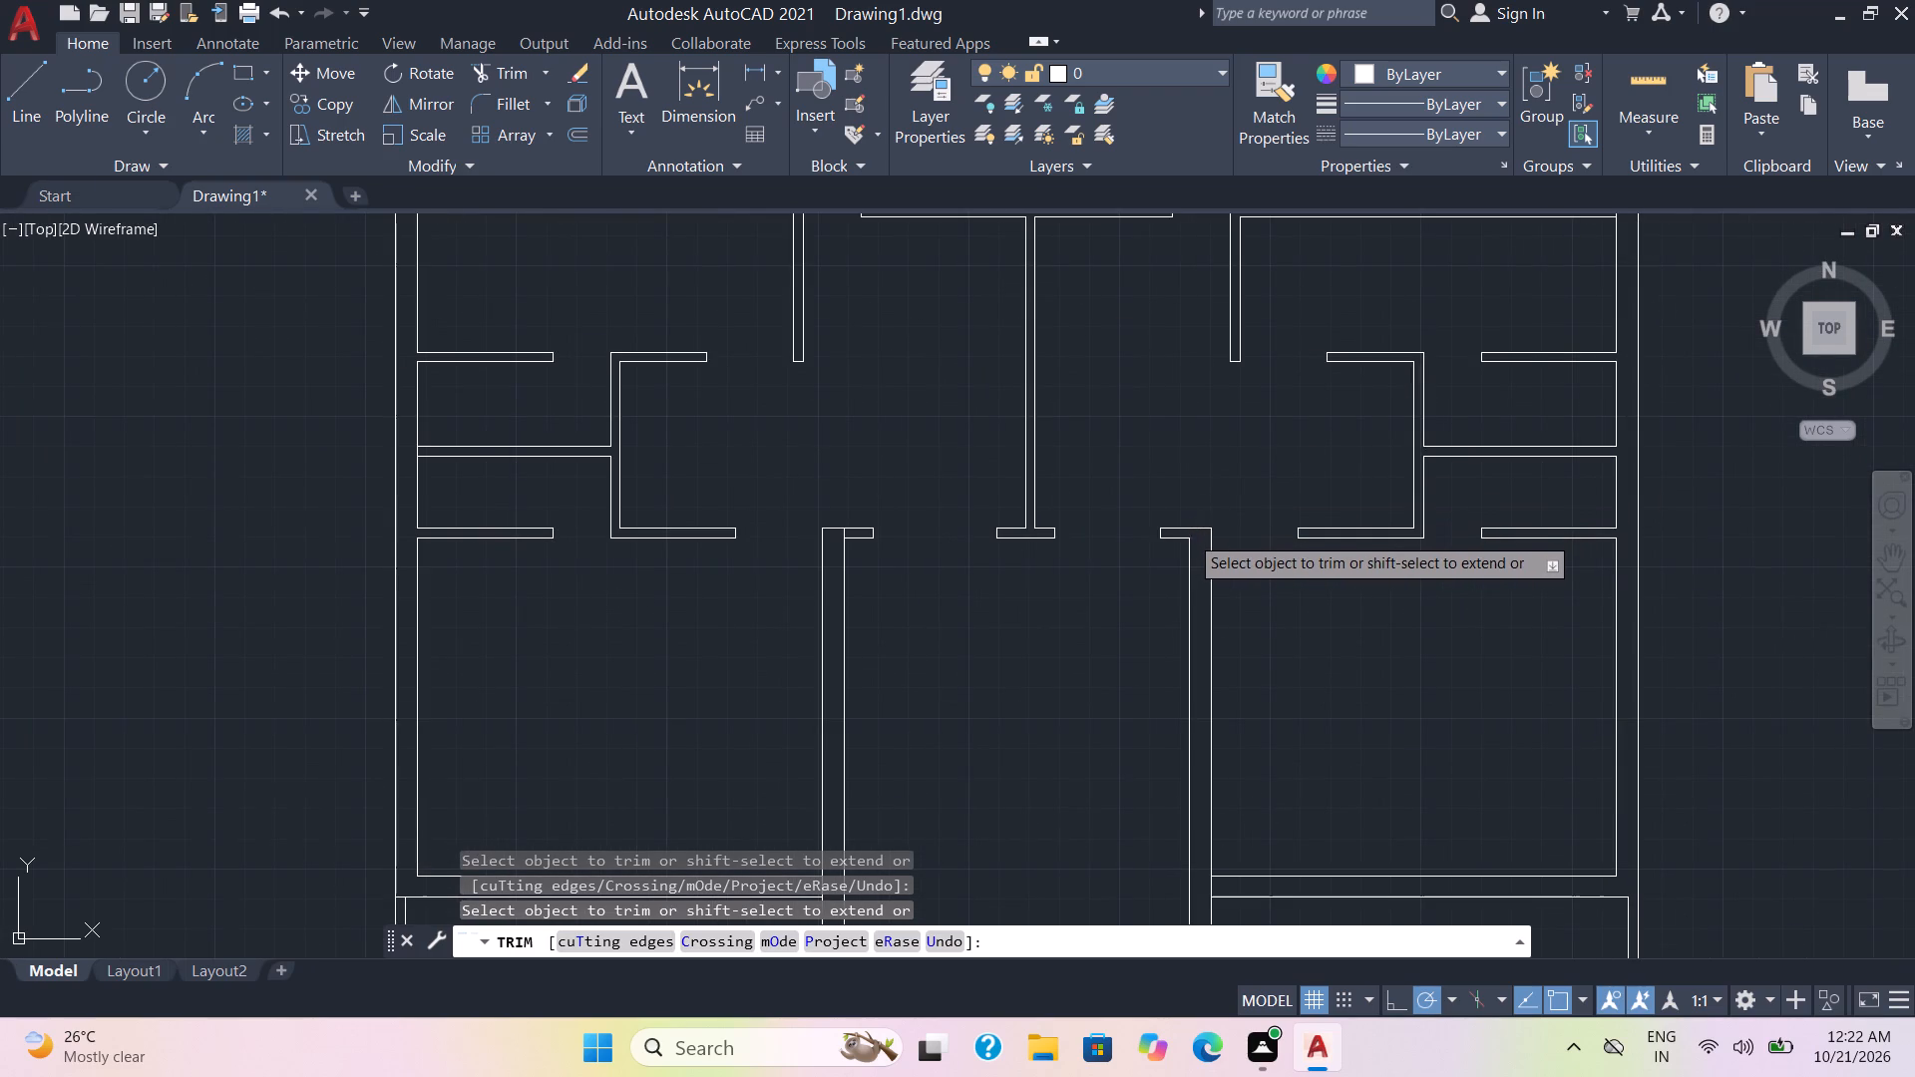
left_click(844, 534)
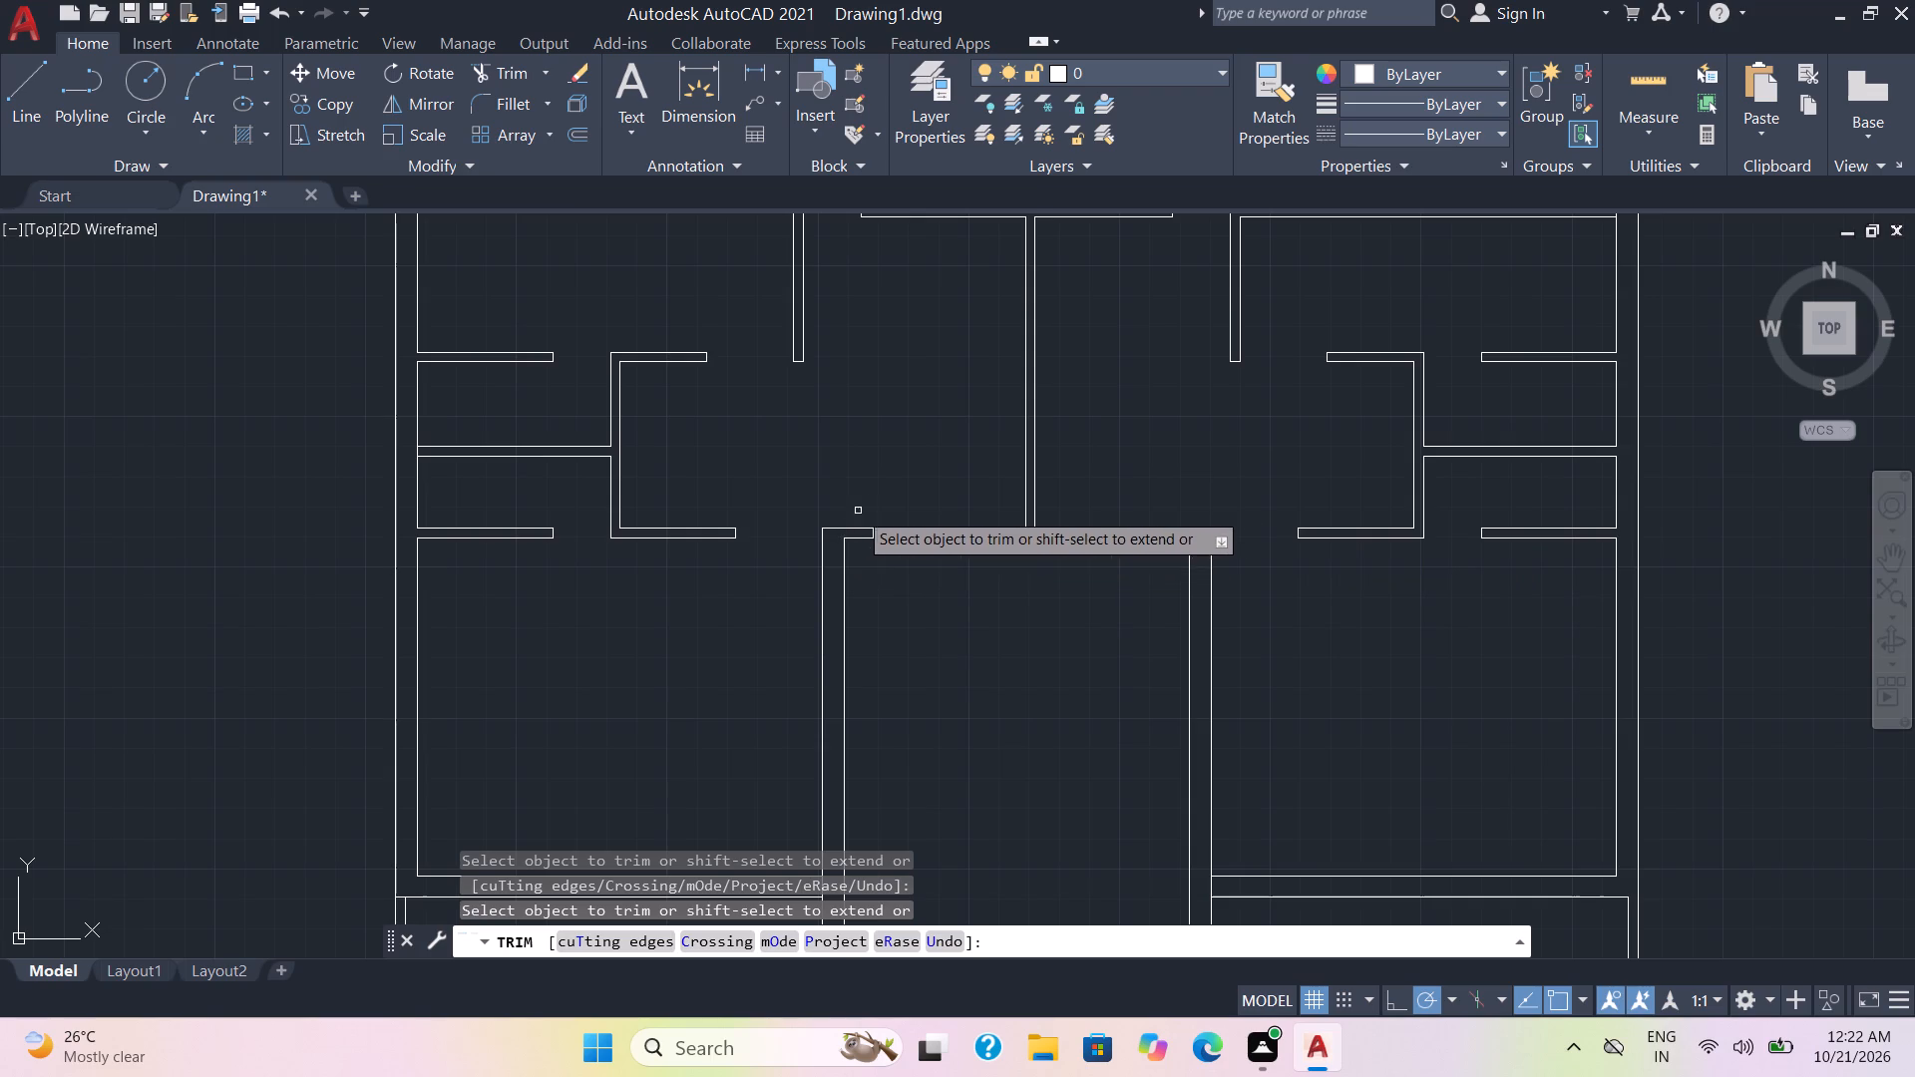
Trim the central lower room's outer side lines where the left and right lower rooms' bottom walls join them.
scroll(878, 500, "down", 3)
scroll(917, 563, "up", 2)
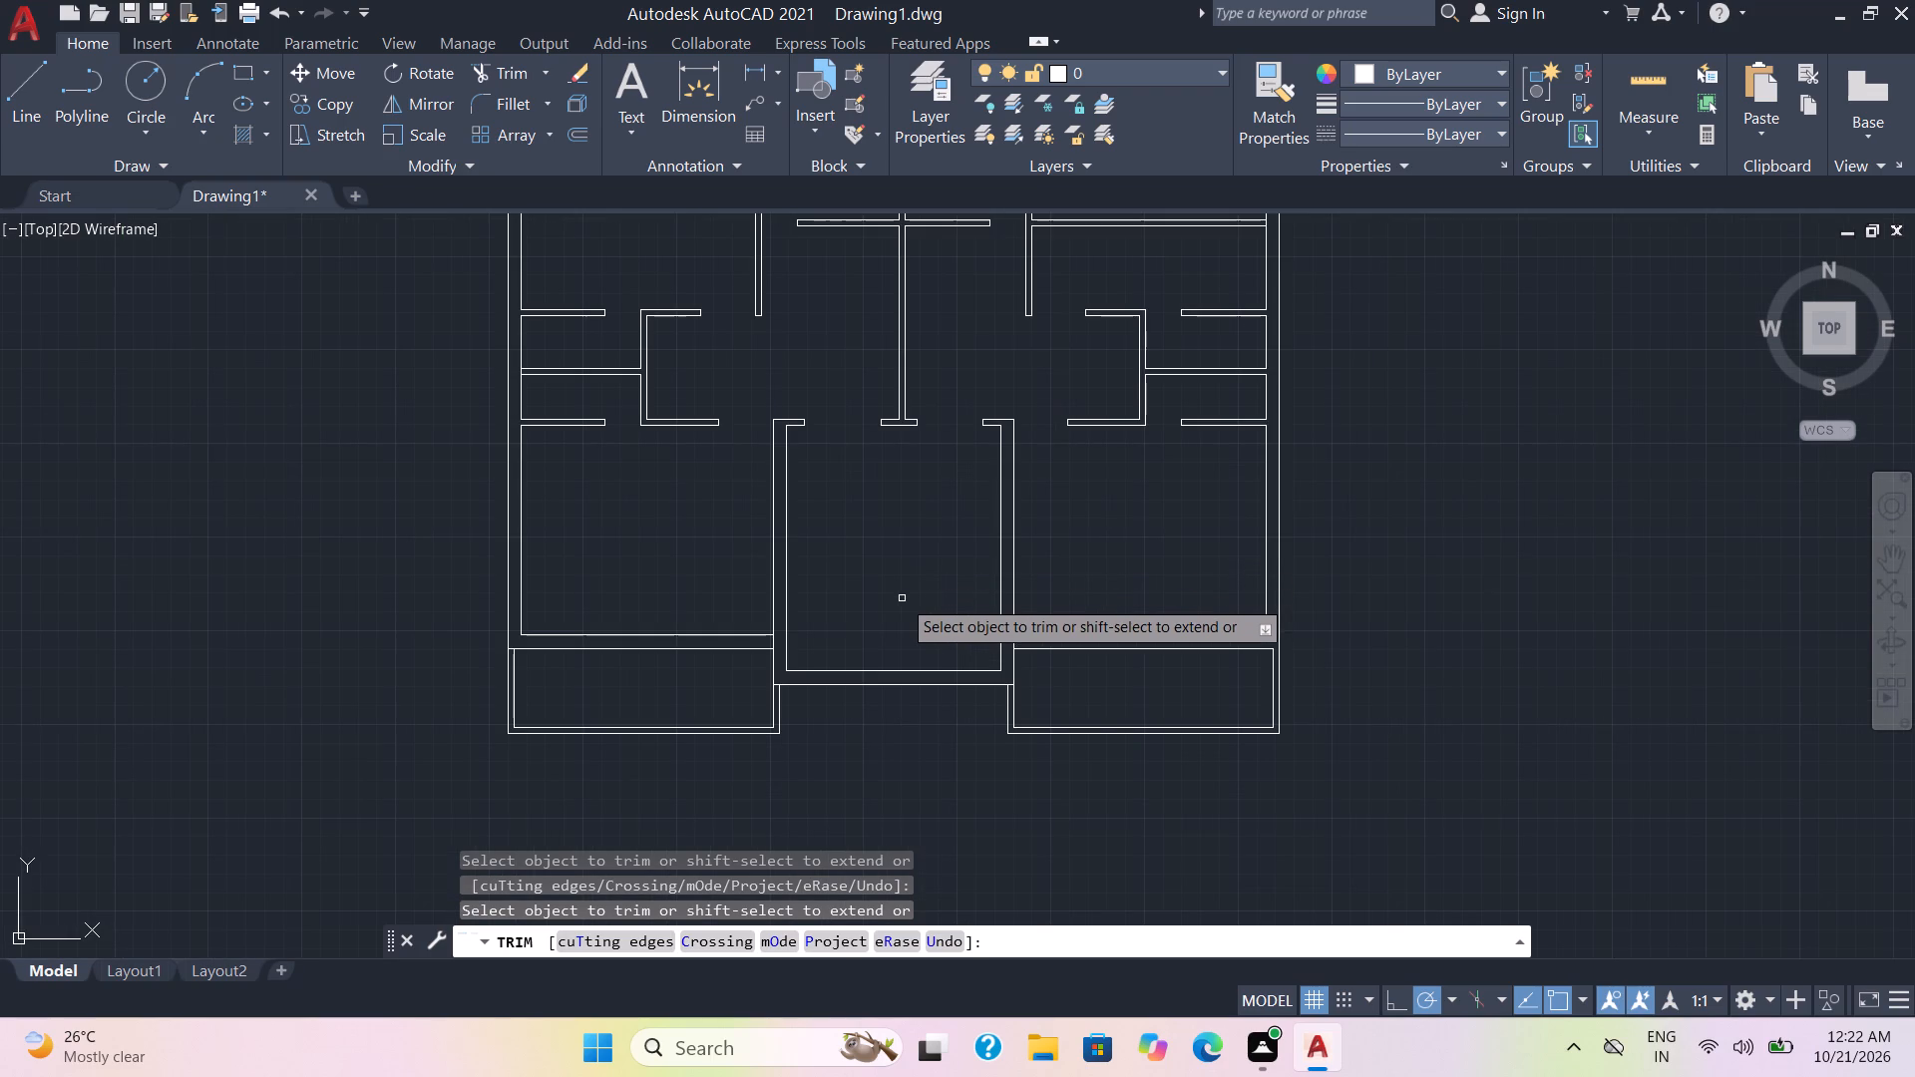
middle_click_drag(898, 604, 1083, 481)
scroll(1083, 481, "up", 2)
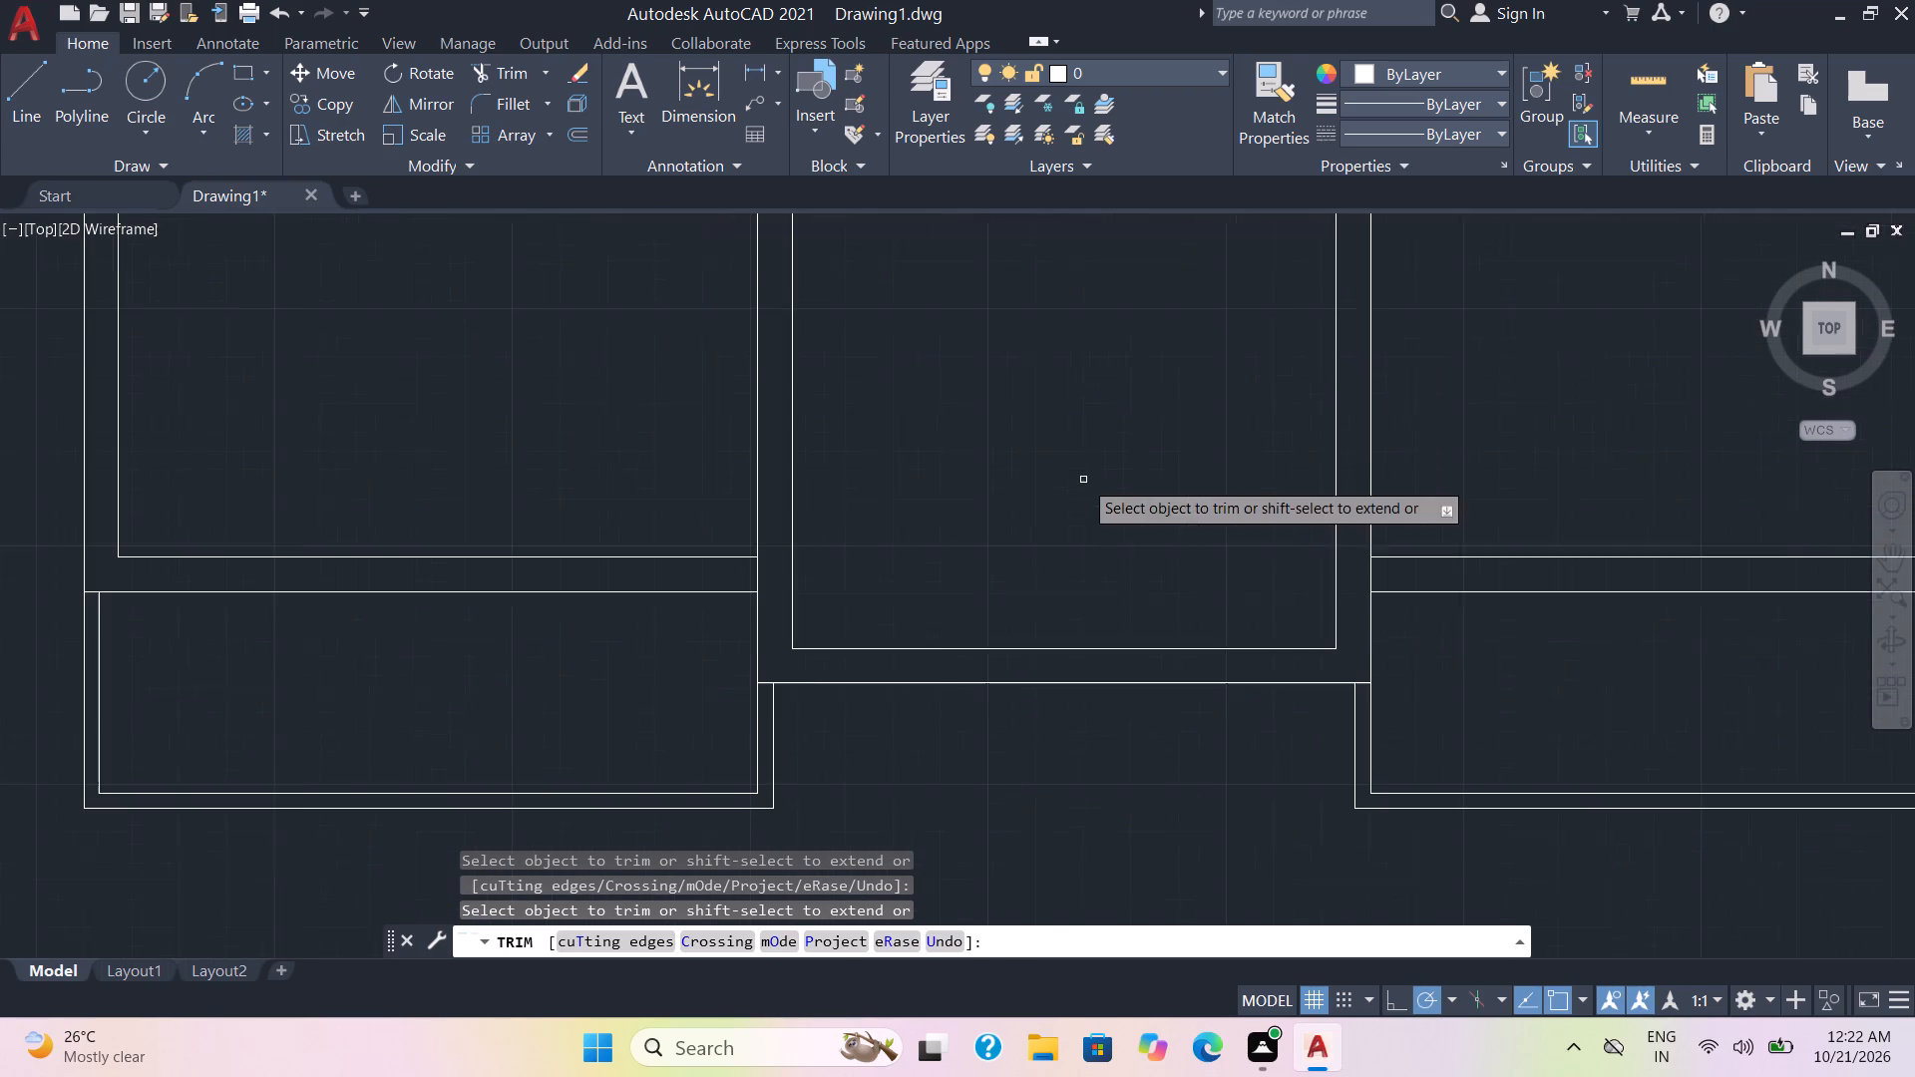
left_click(1369, 569)
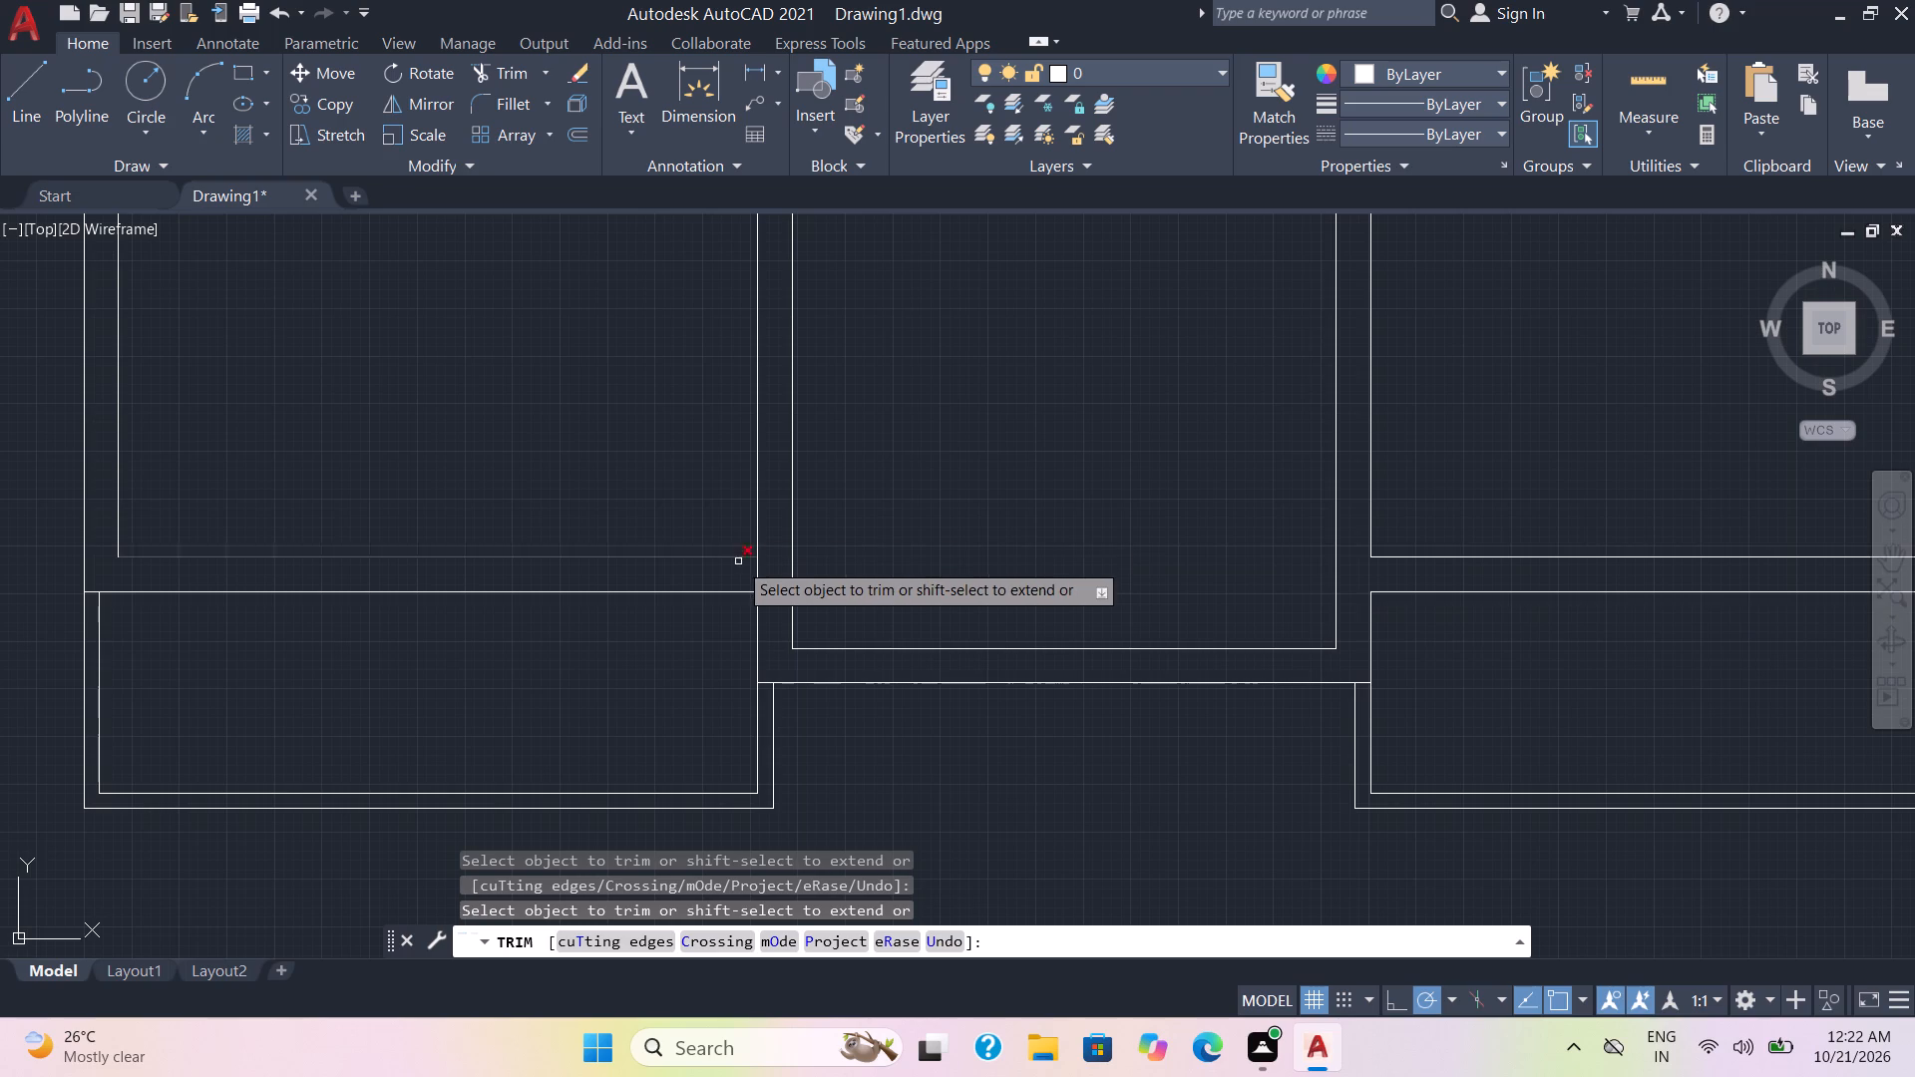
left_click(757, 574)
Trim the ends of the central room's bottom outer line inside the thin side walls of both lower projections.
scroll(940, 510, "down", 2)
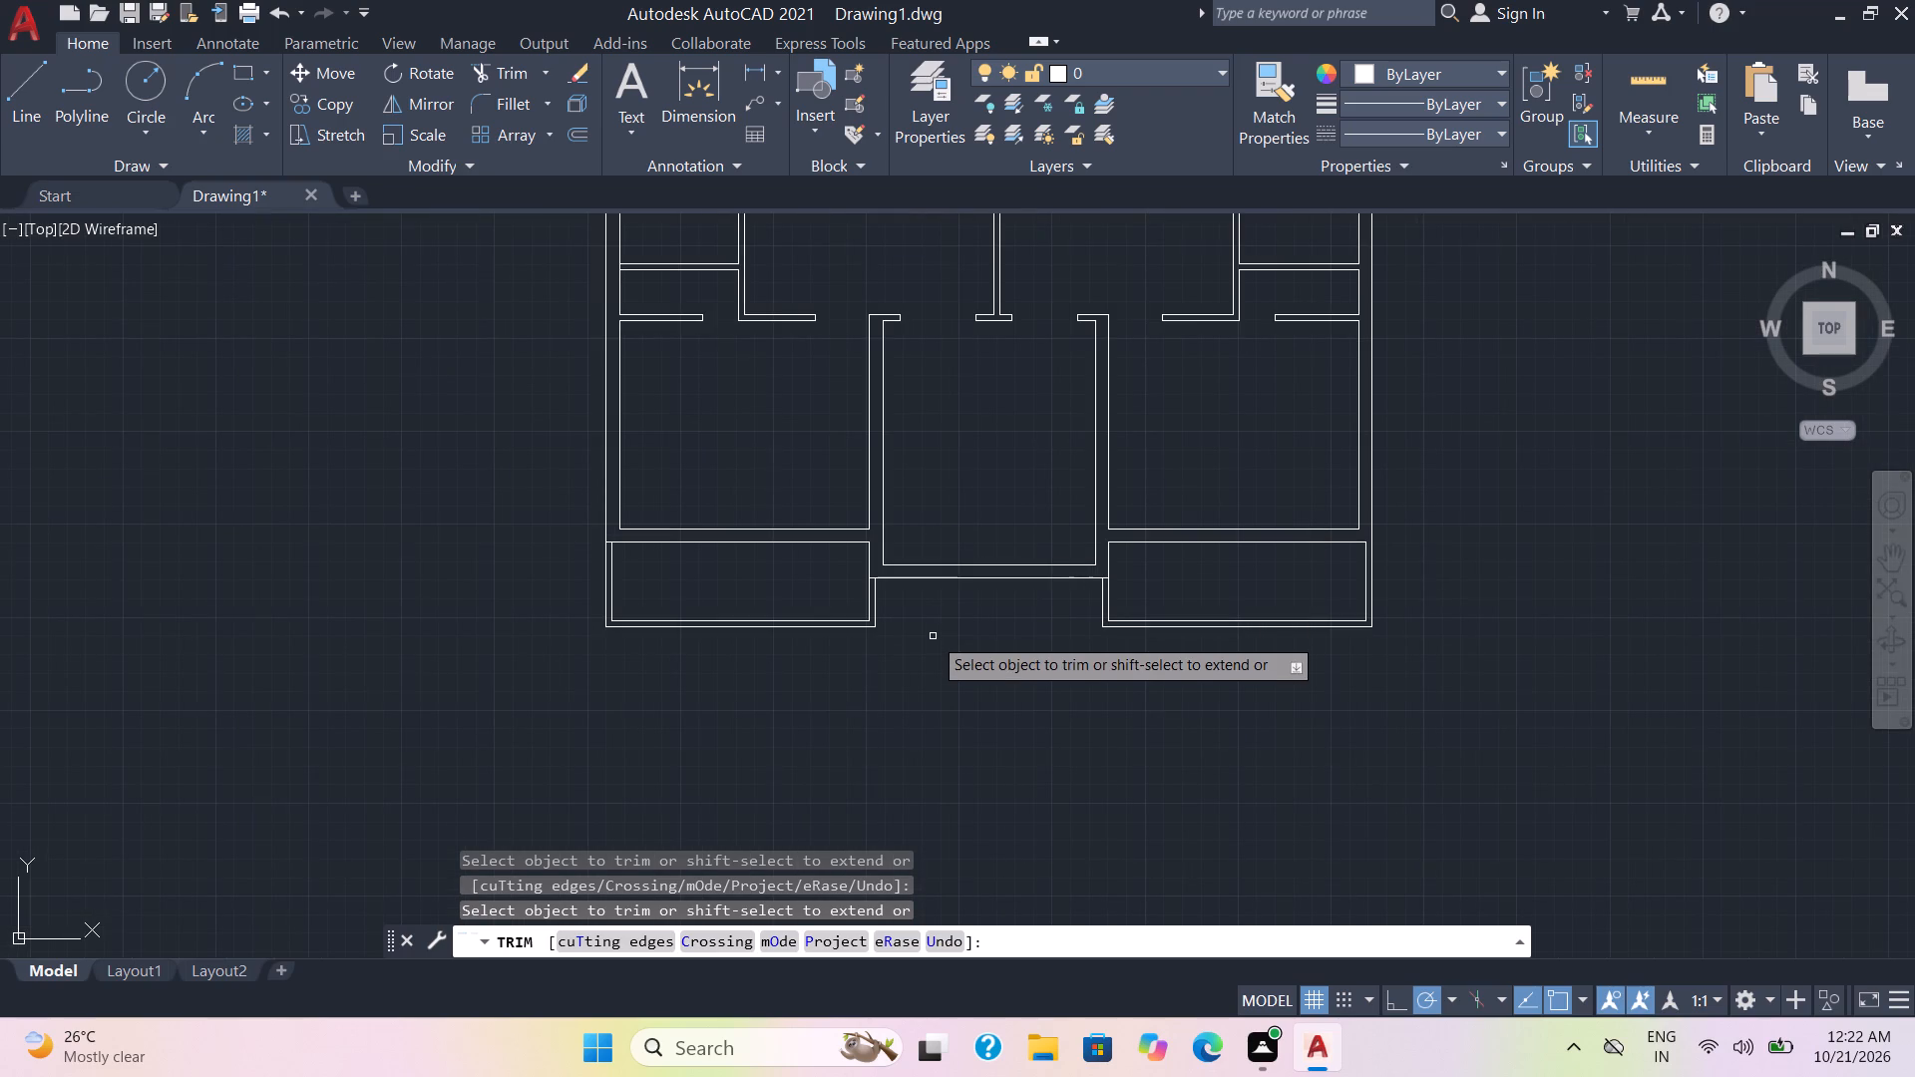
scroll(933, 633, "up", 2)
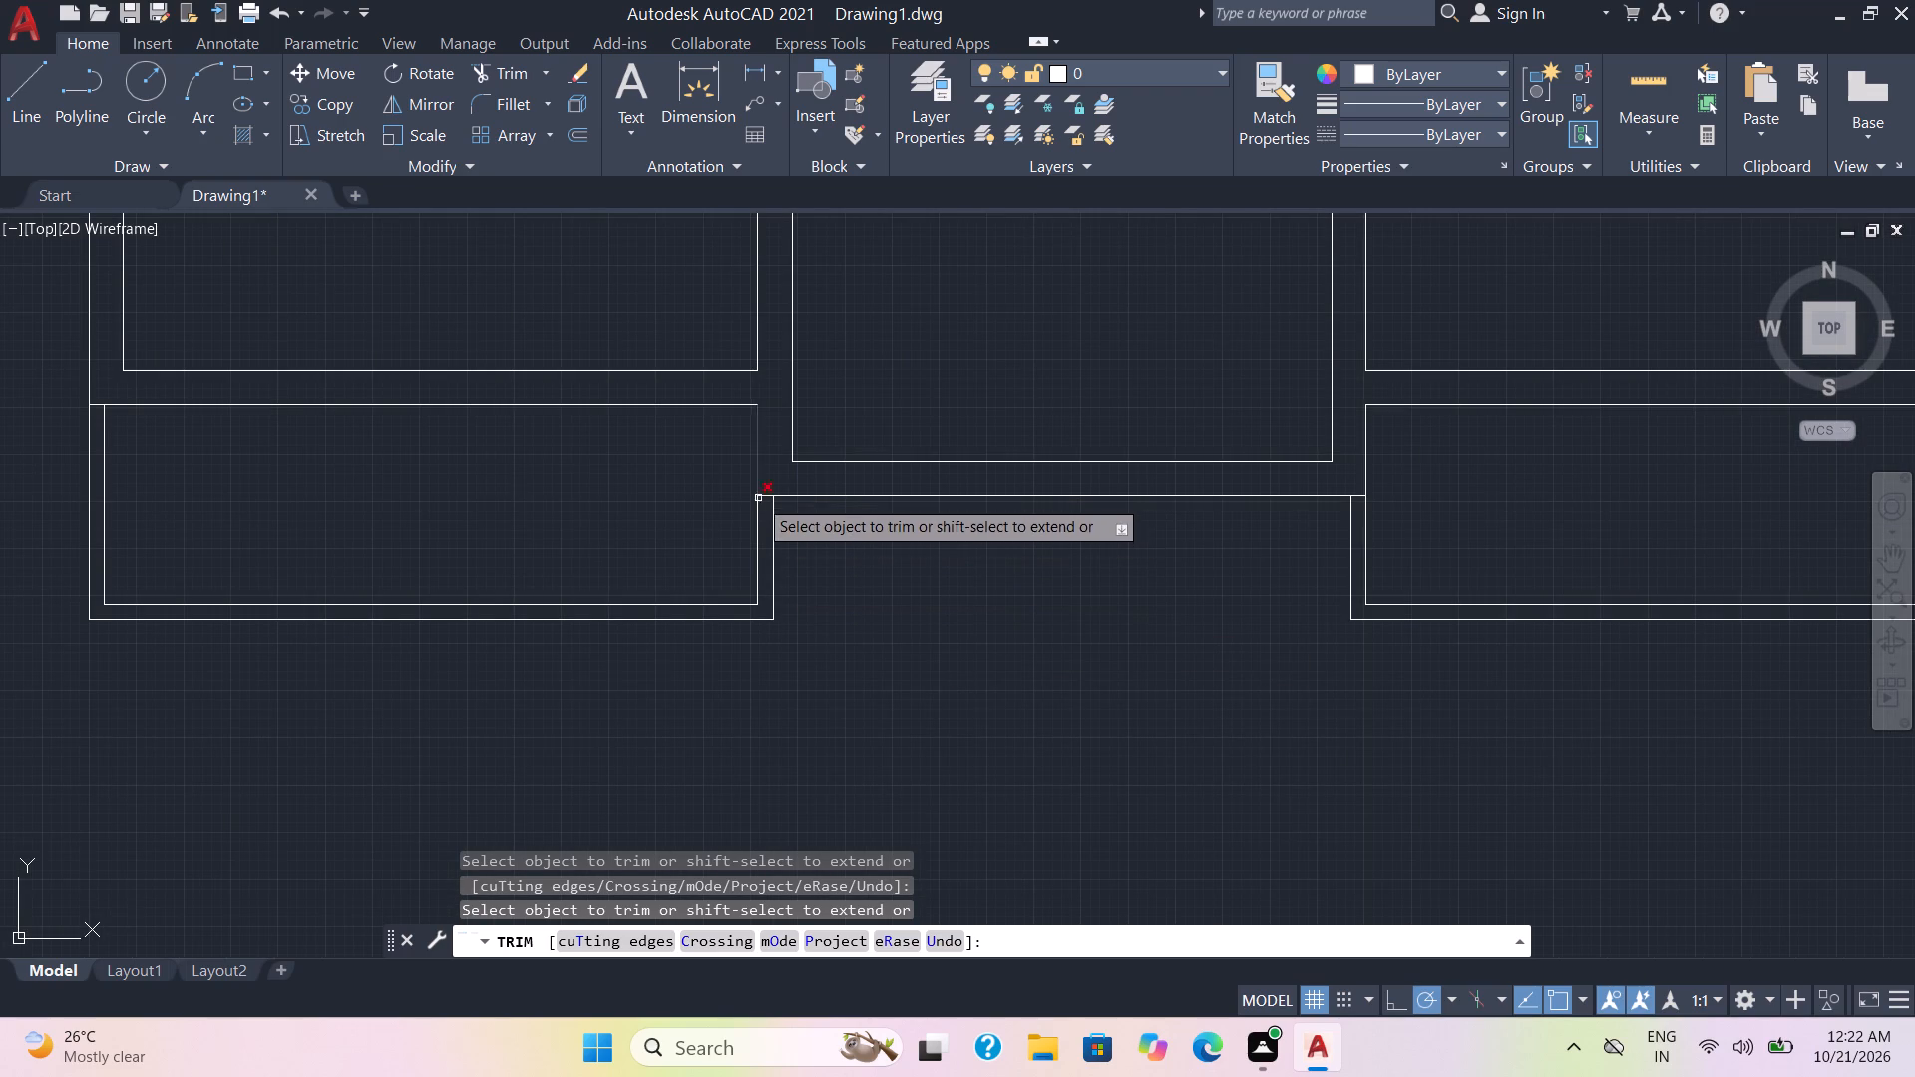
left_click(764, 498)
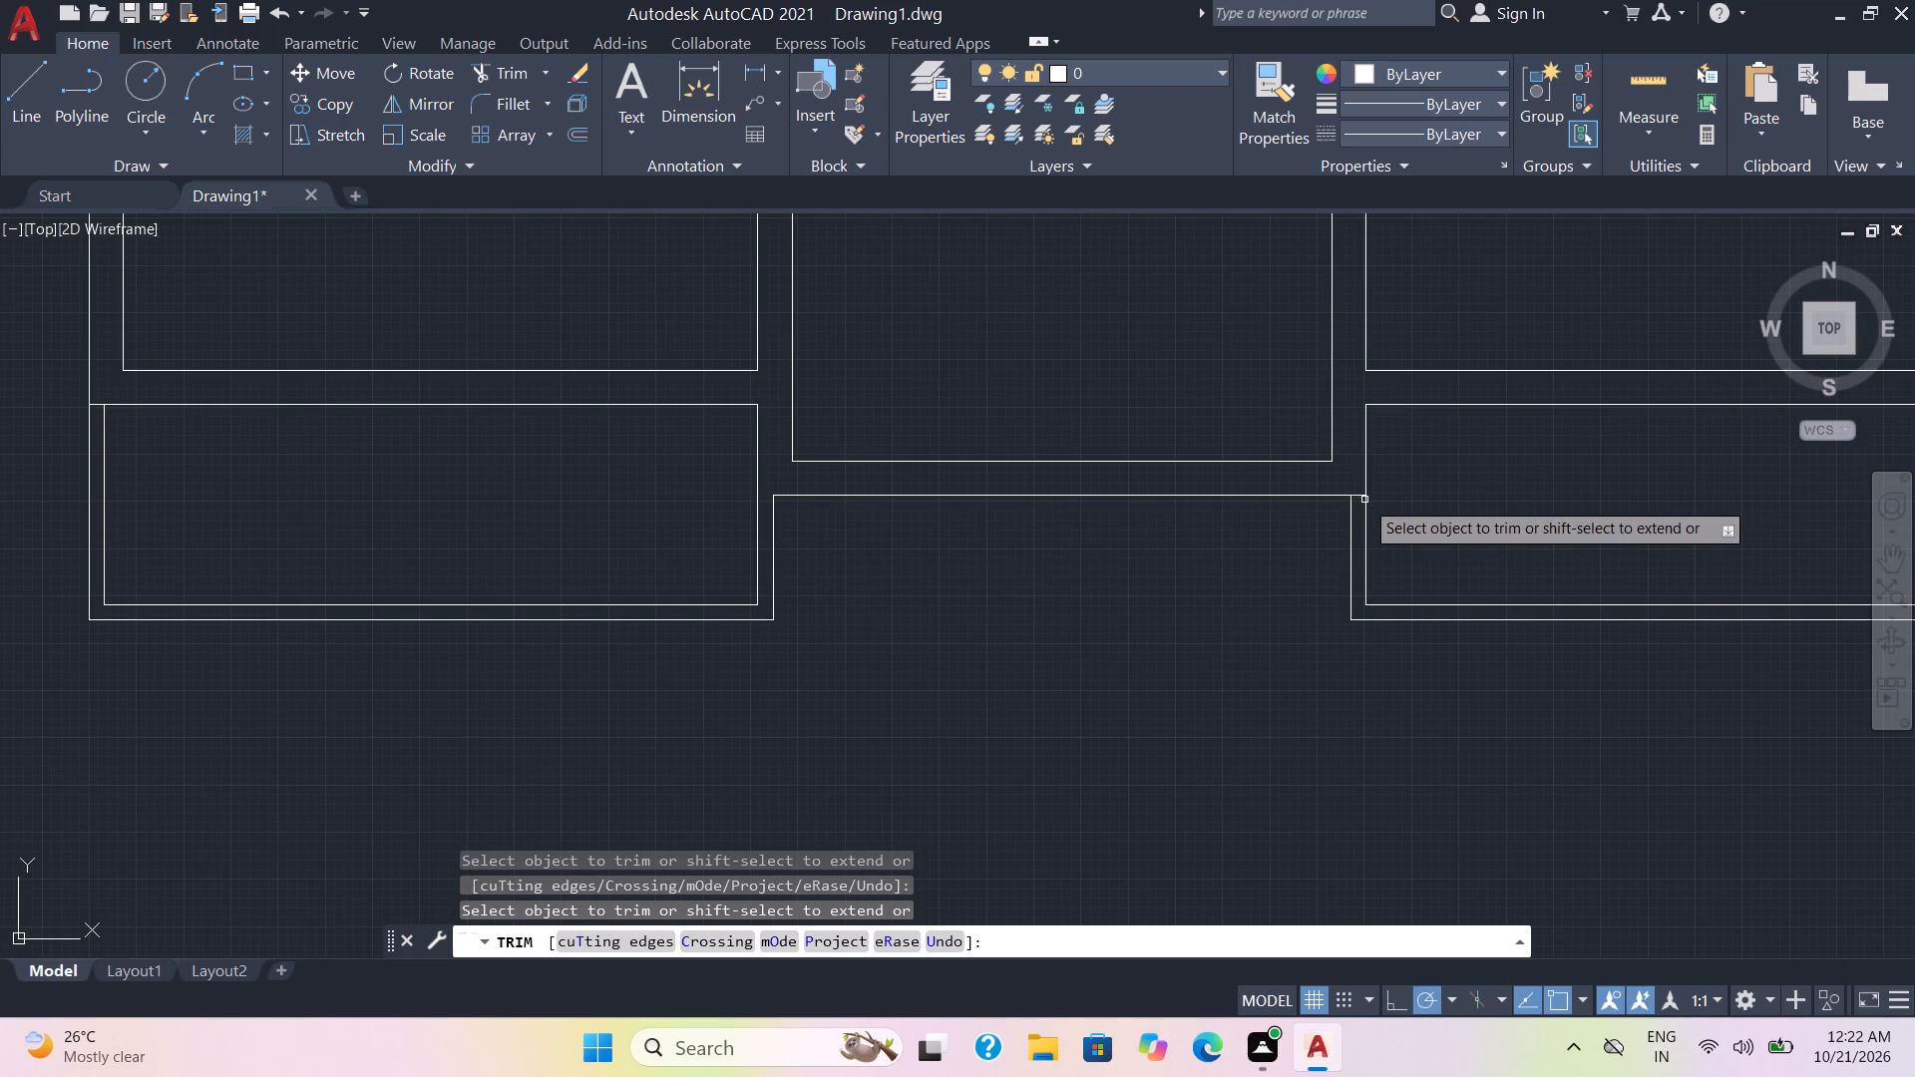
left_click(1357, 495)
Draw a rectangle 2' long and 3" wide in the empty area left of the floor plan.
scroll(1190, 512, "down", 3)
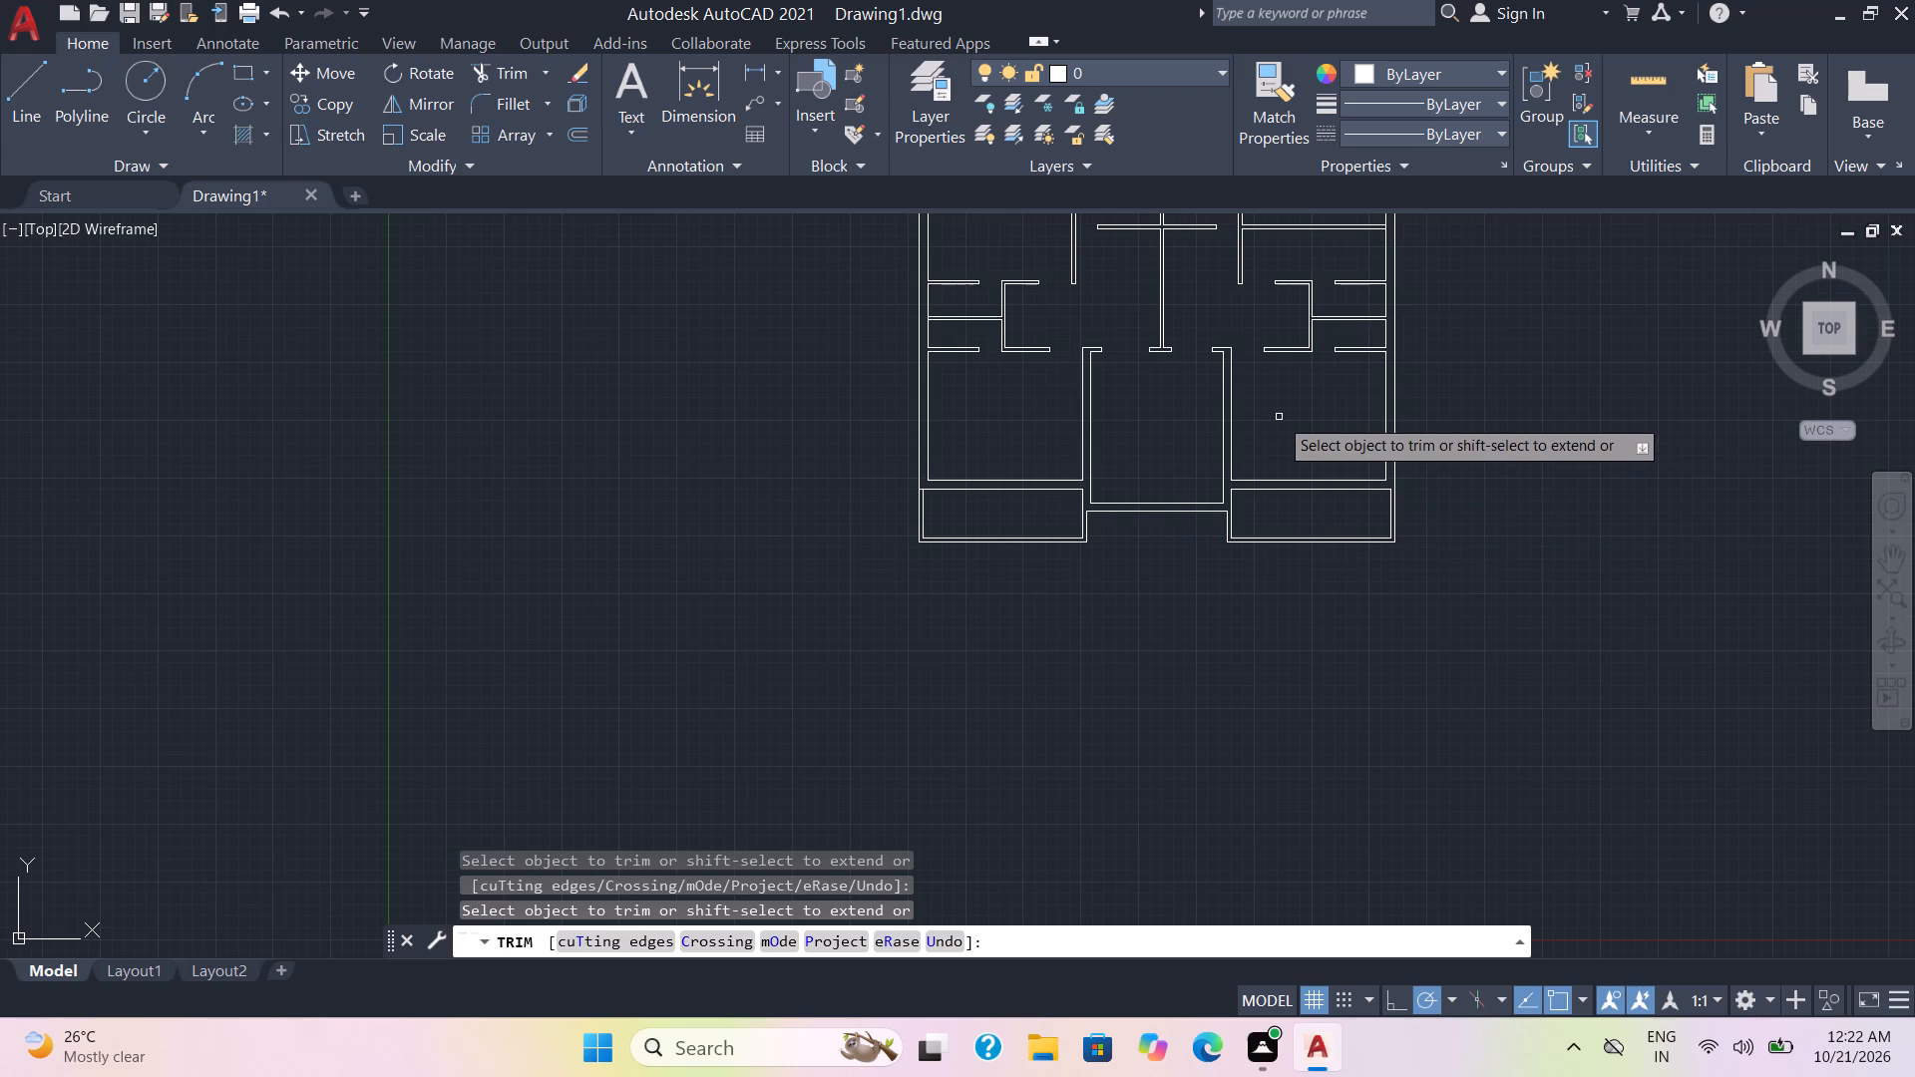
scroll(1279, 417, "up", 1)
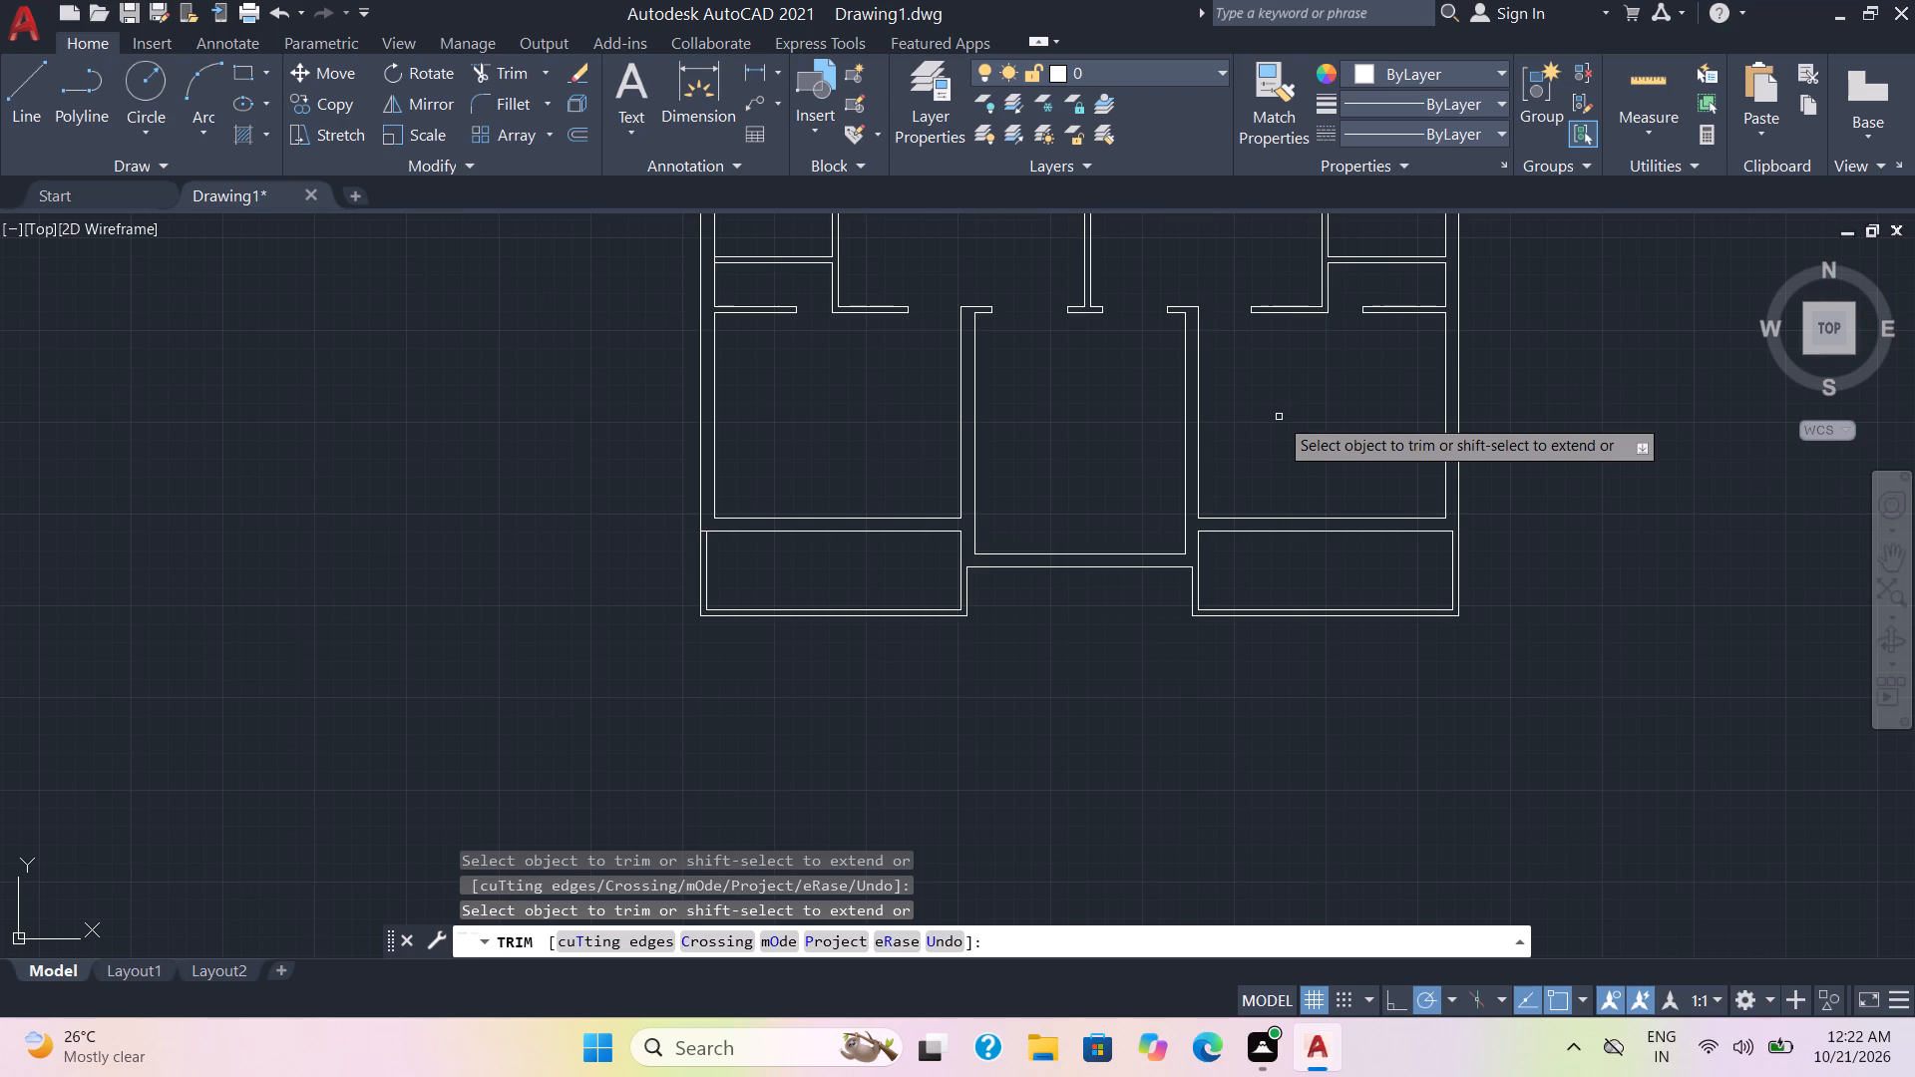
scroll(1279, 417, "down", 1)
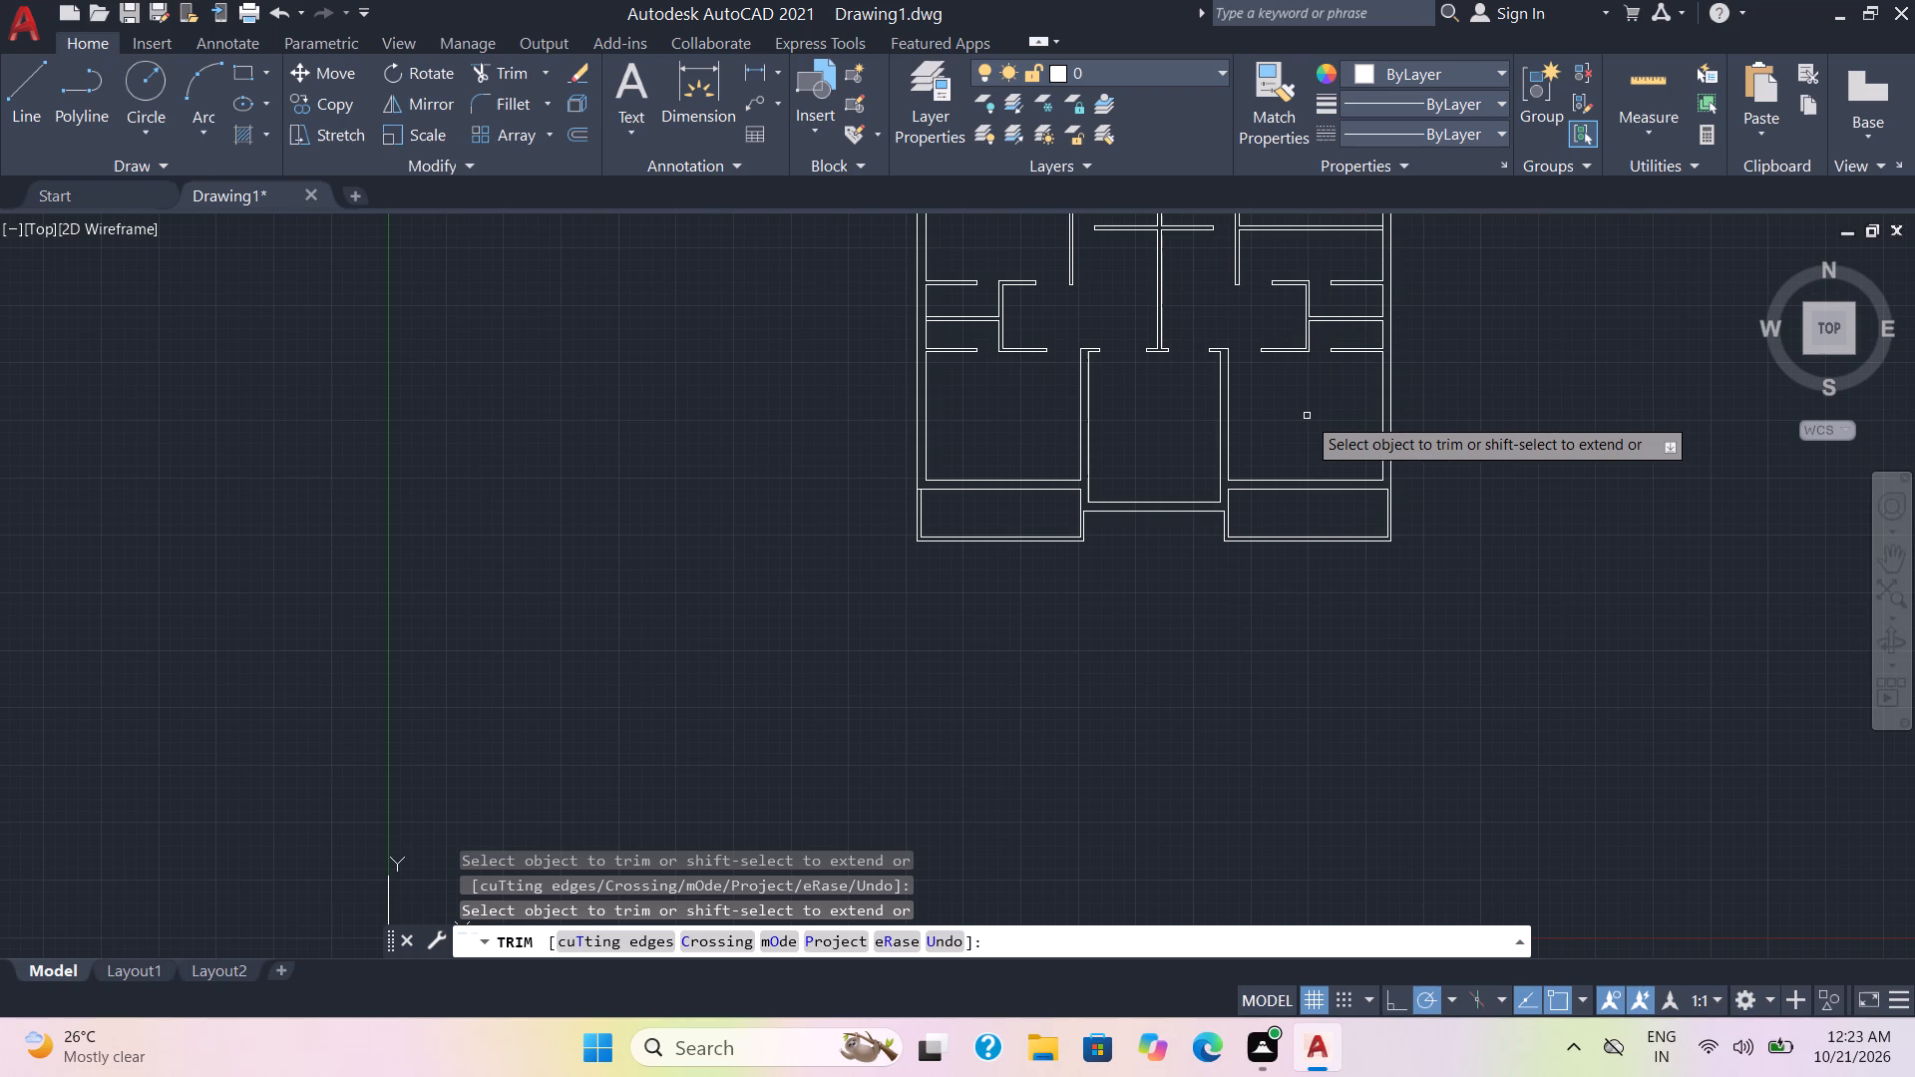
scroll(1307, 416, "down", 1)
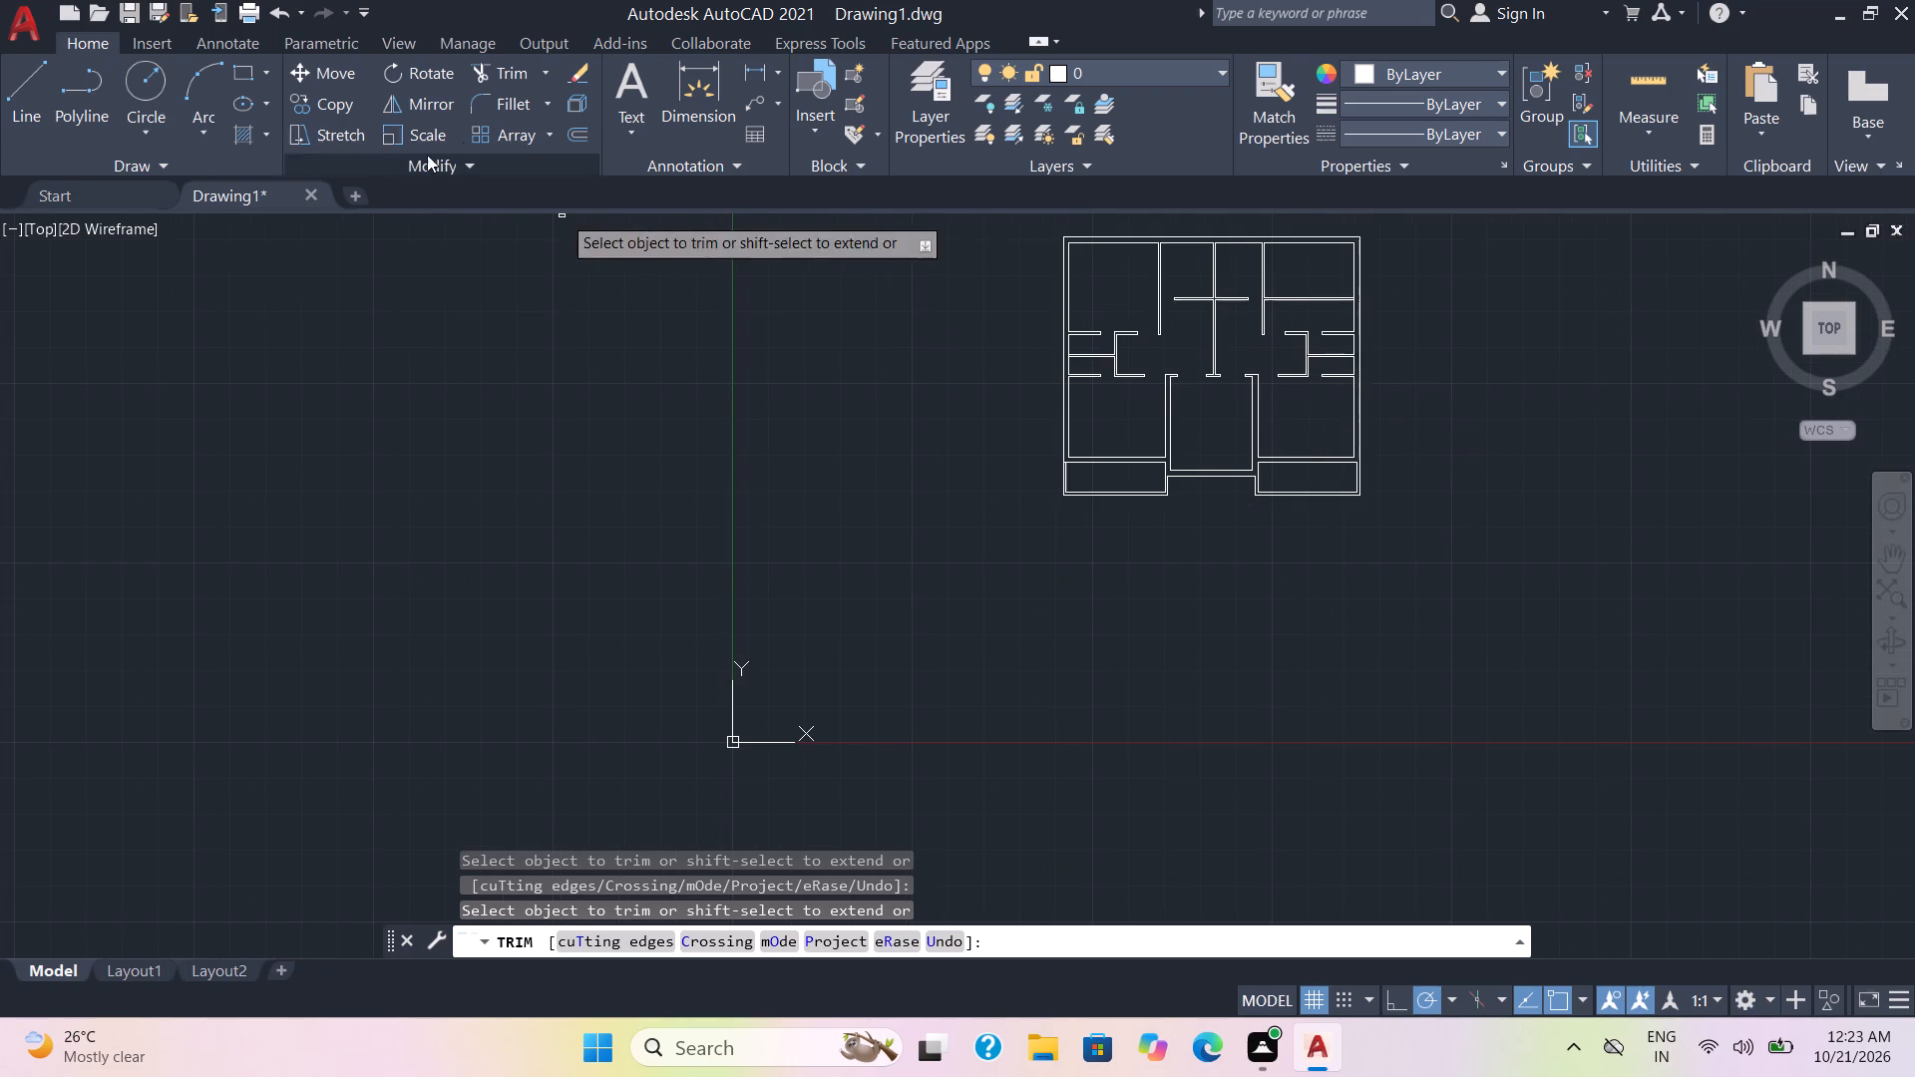
left_click(237, 72)
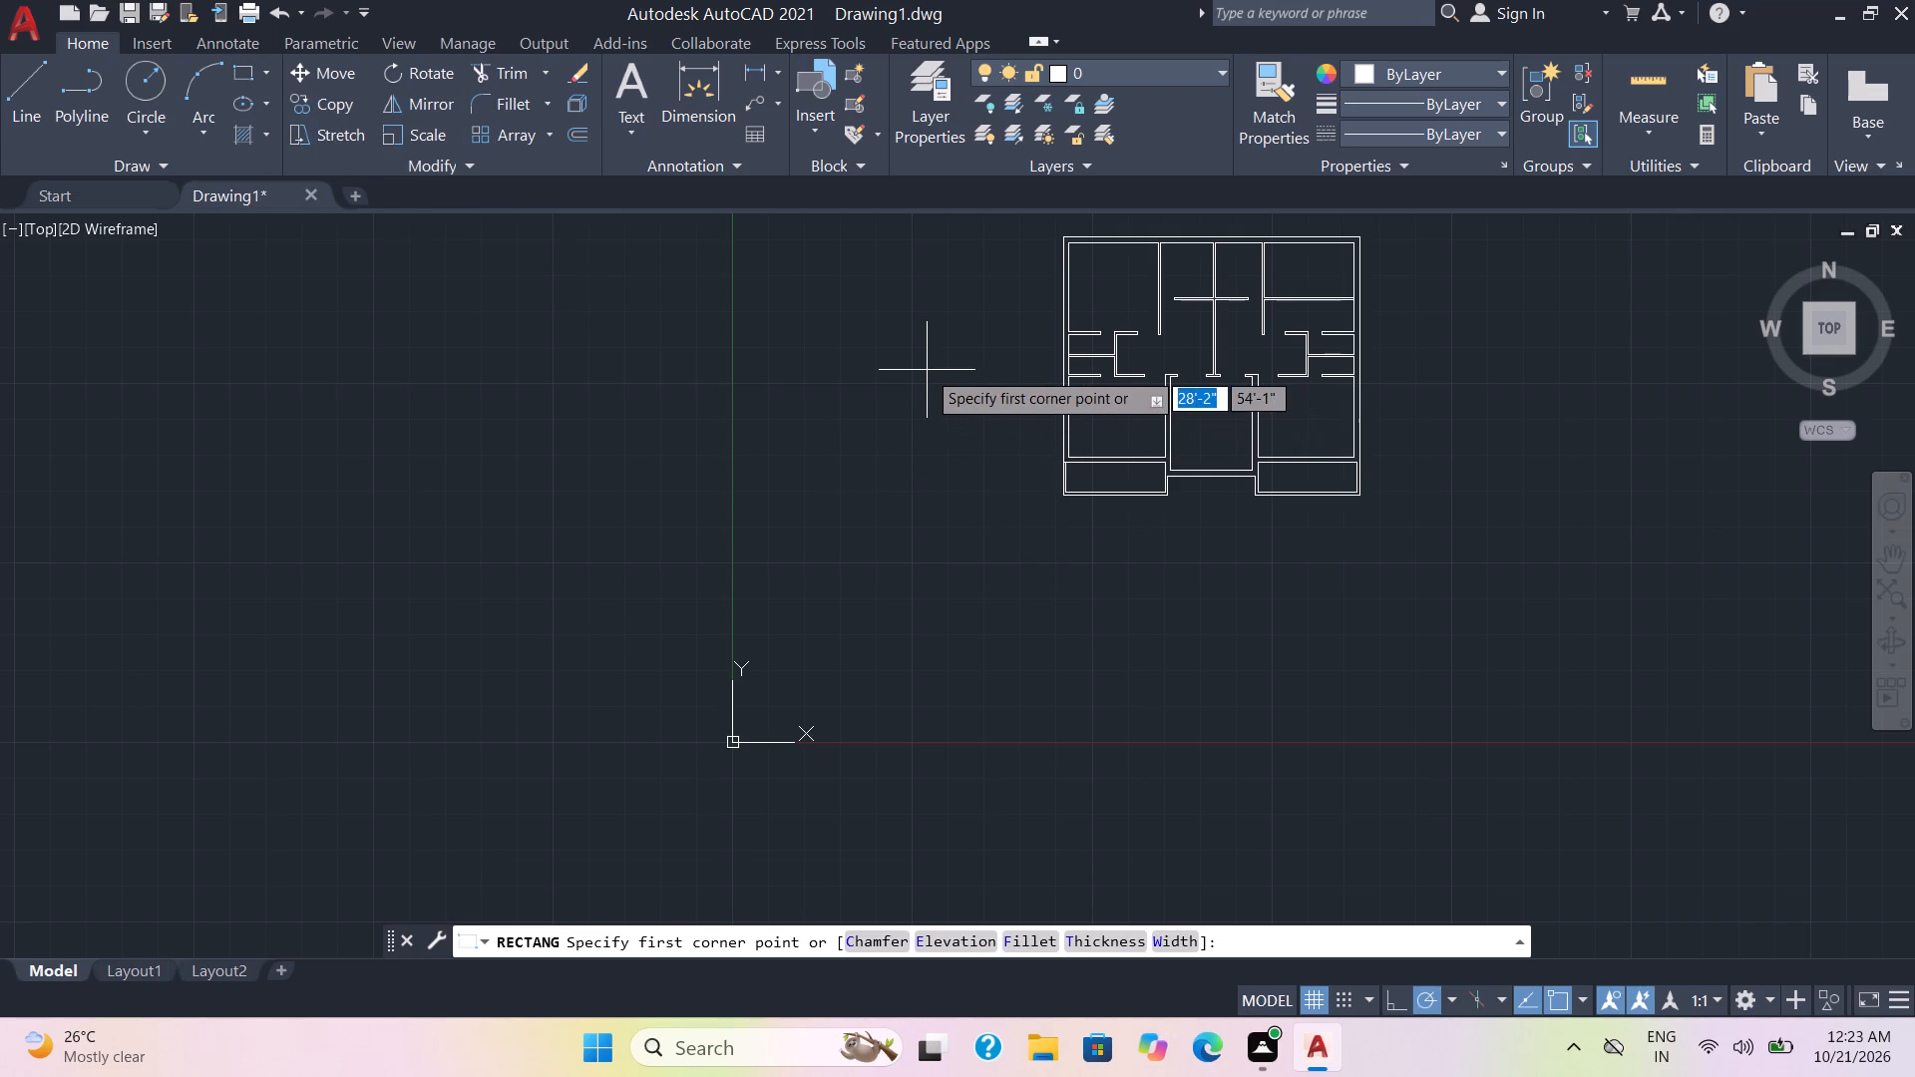
left_click(927, 370)
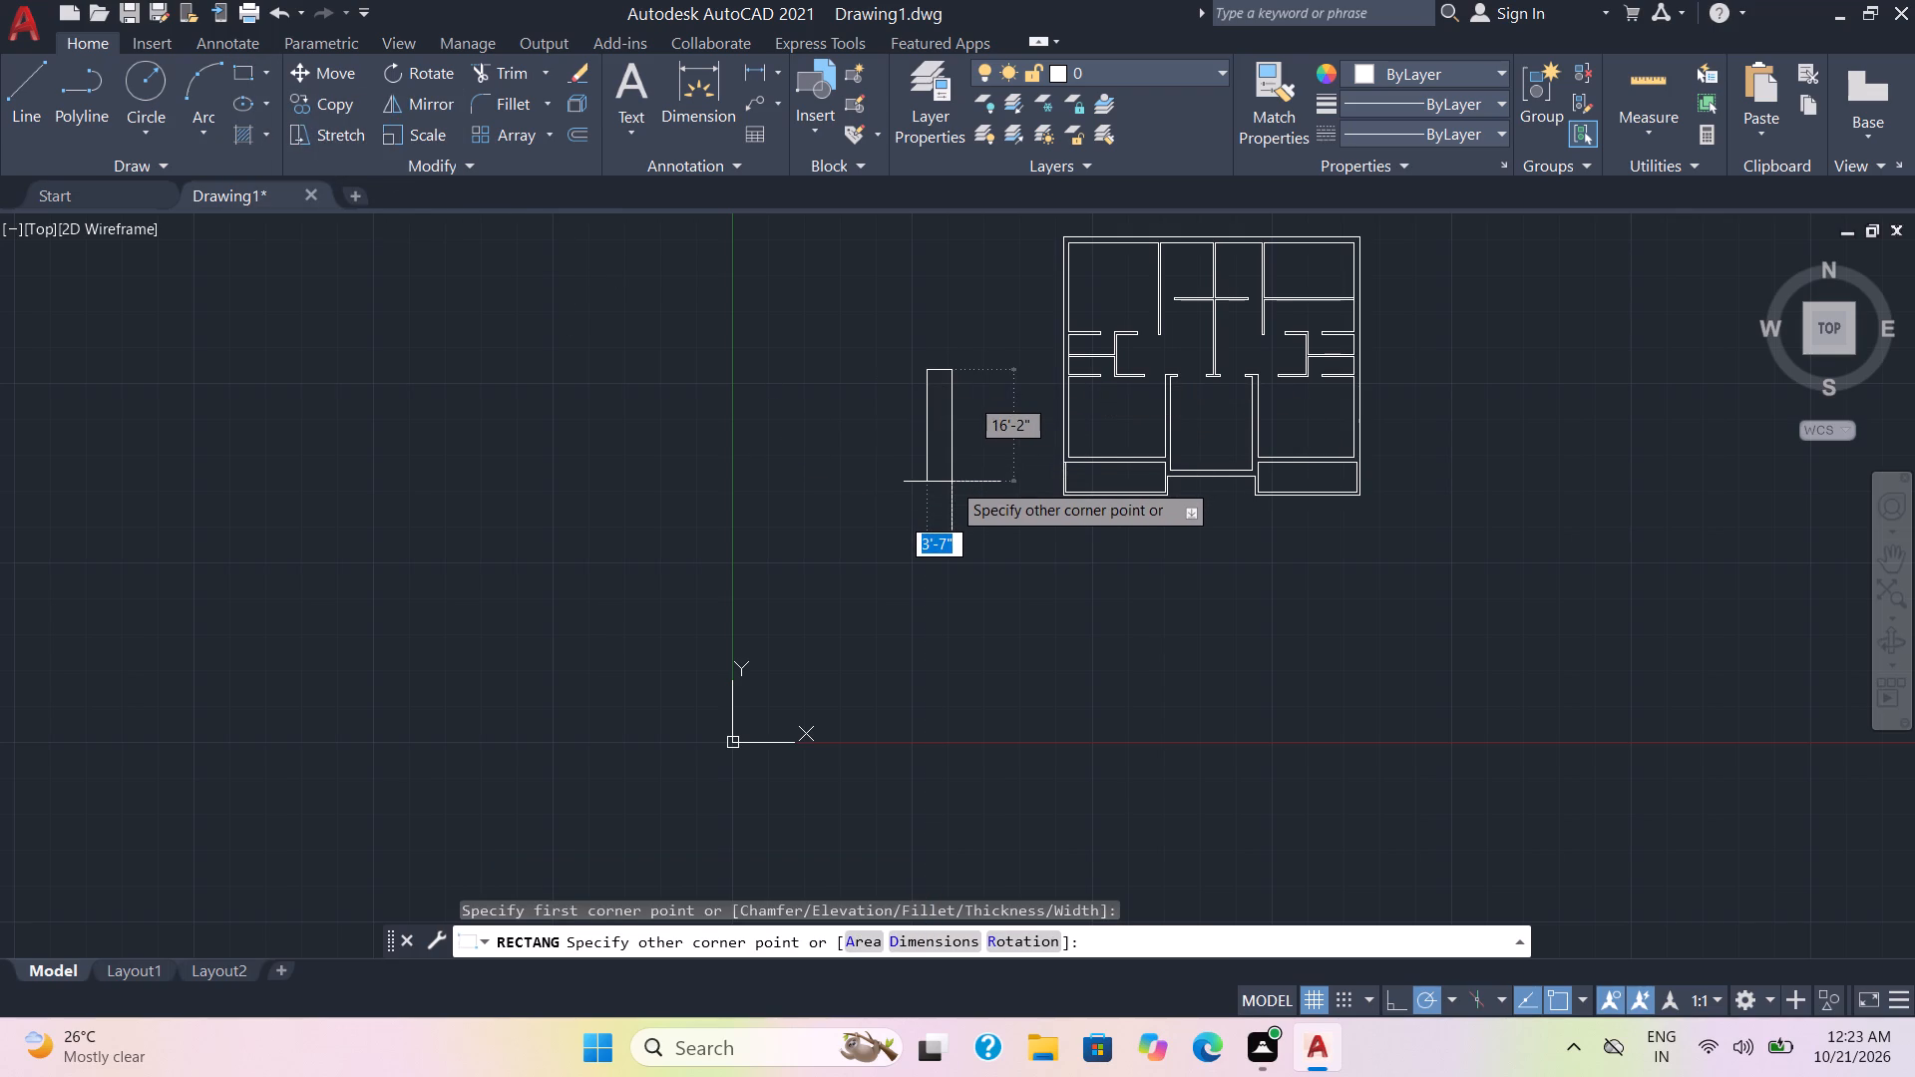
key("d")
key("Return")
key("2")
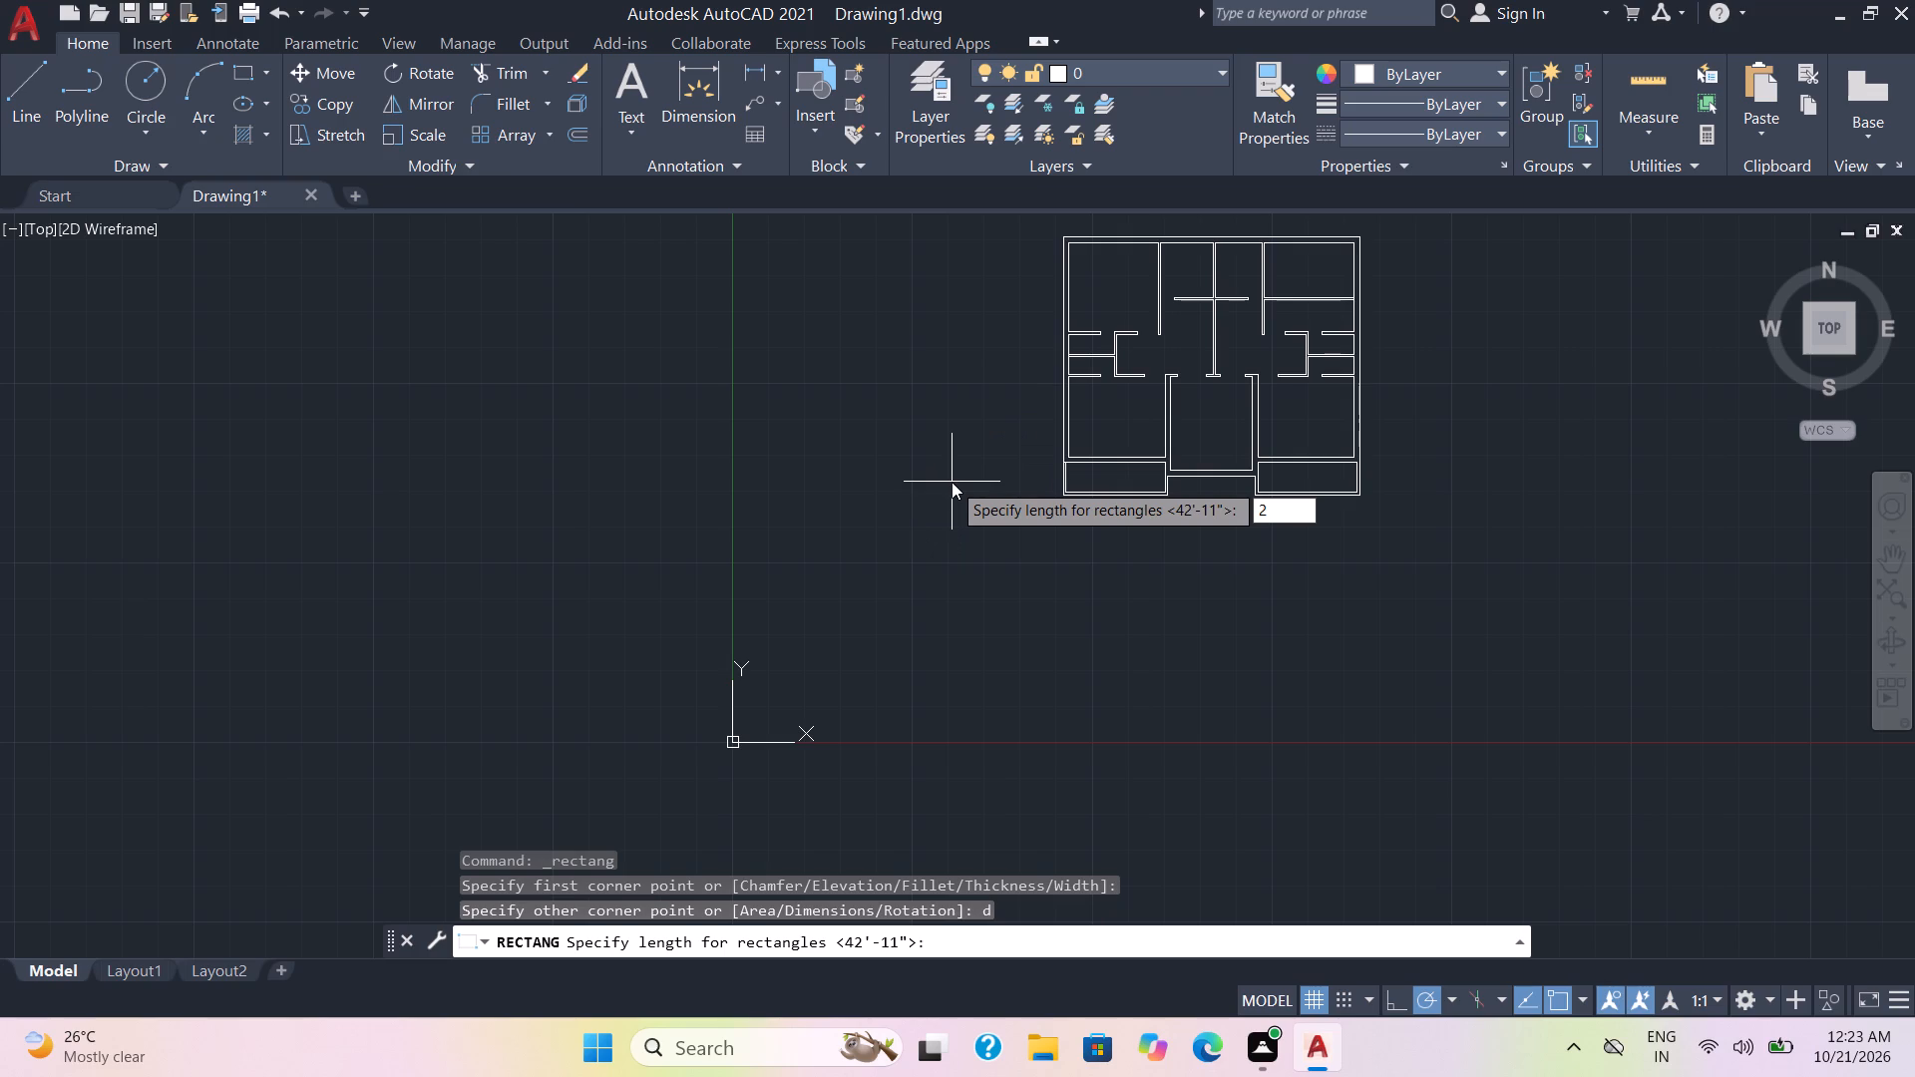
key("apostrophe")
key("Return")
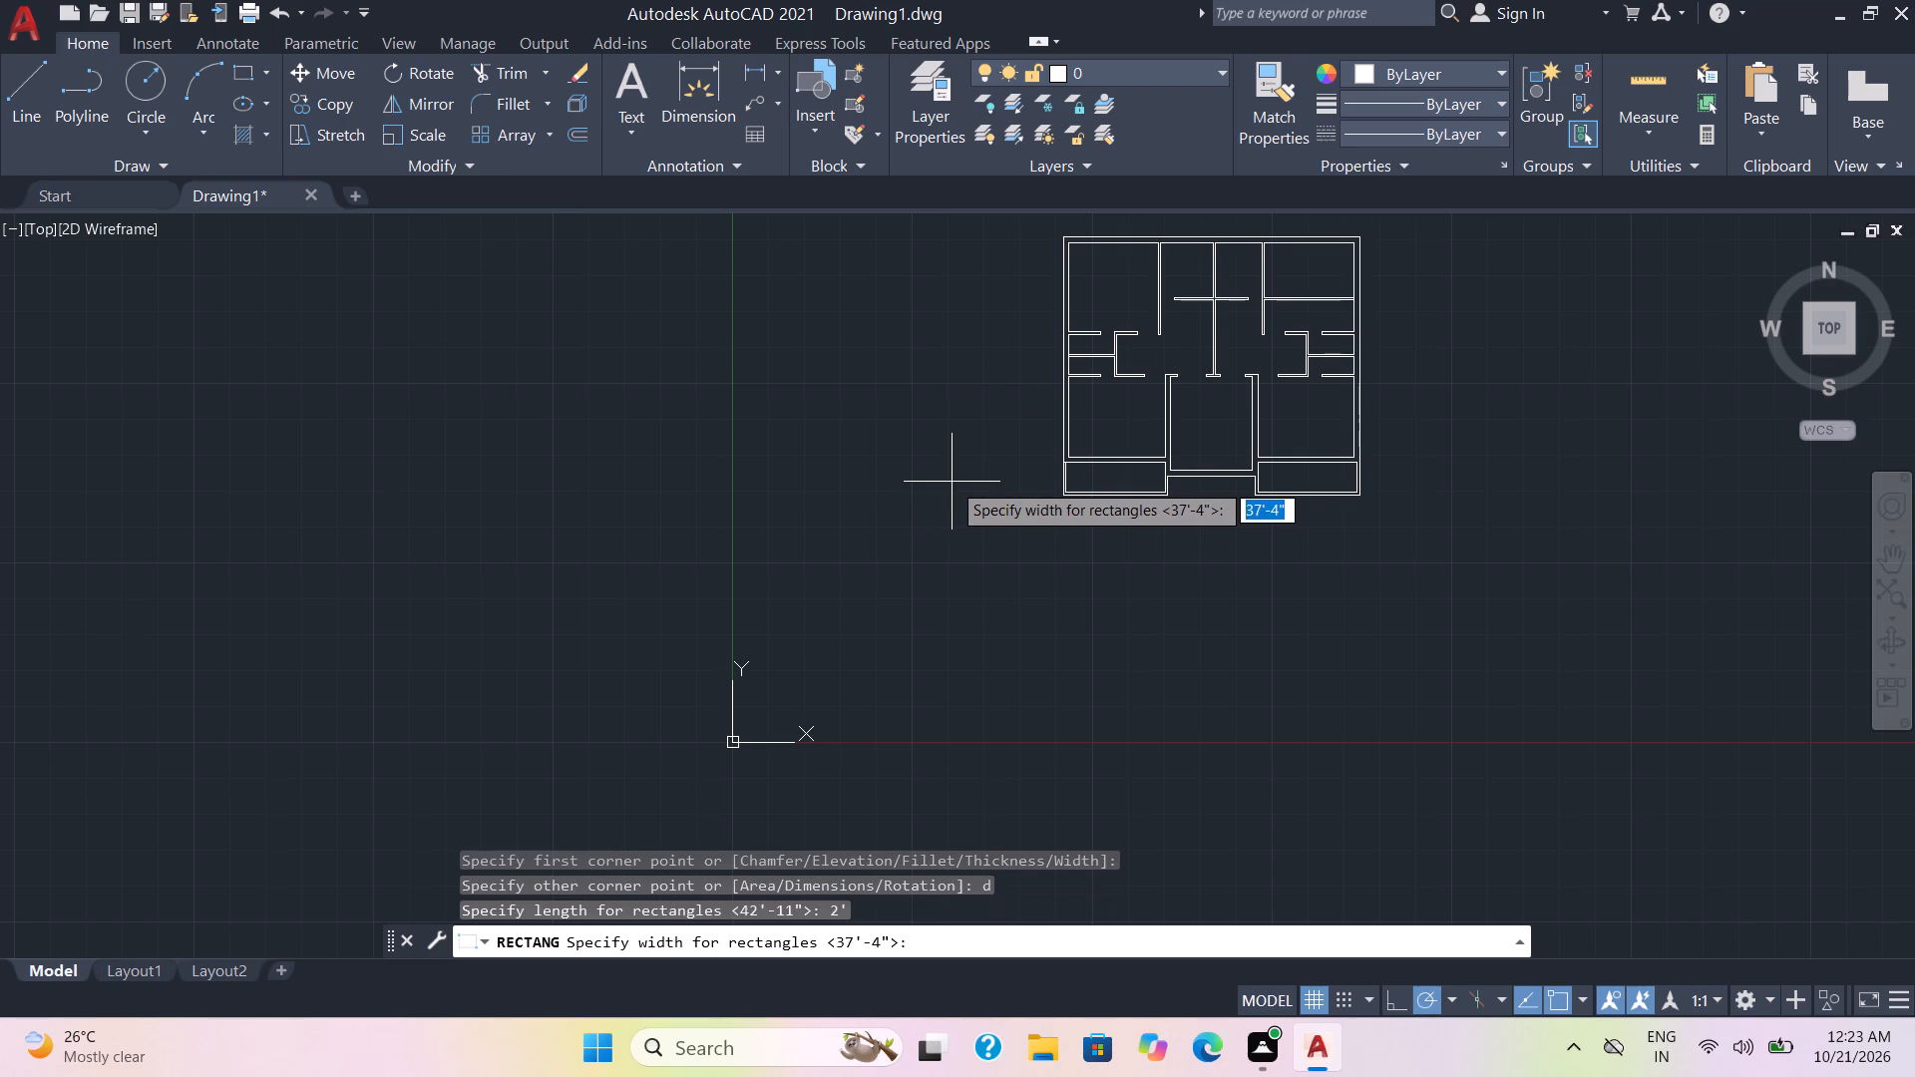
key("3")
key("Return")
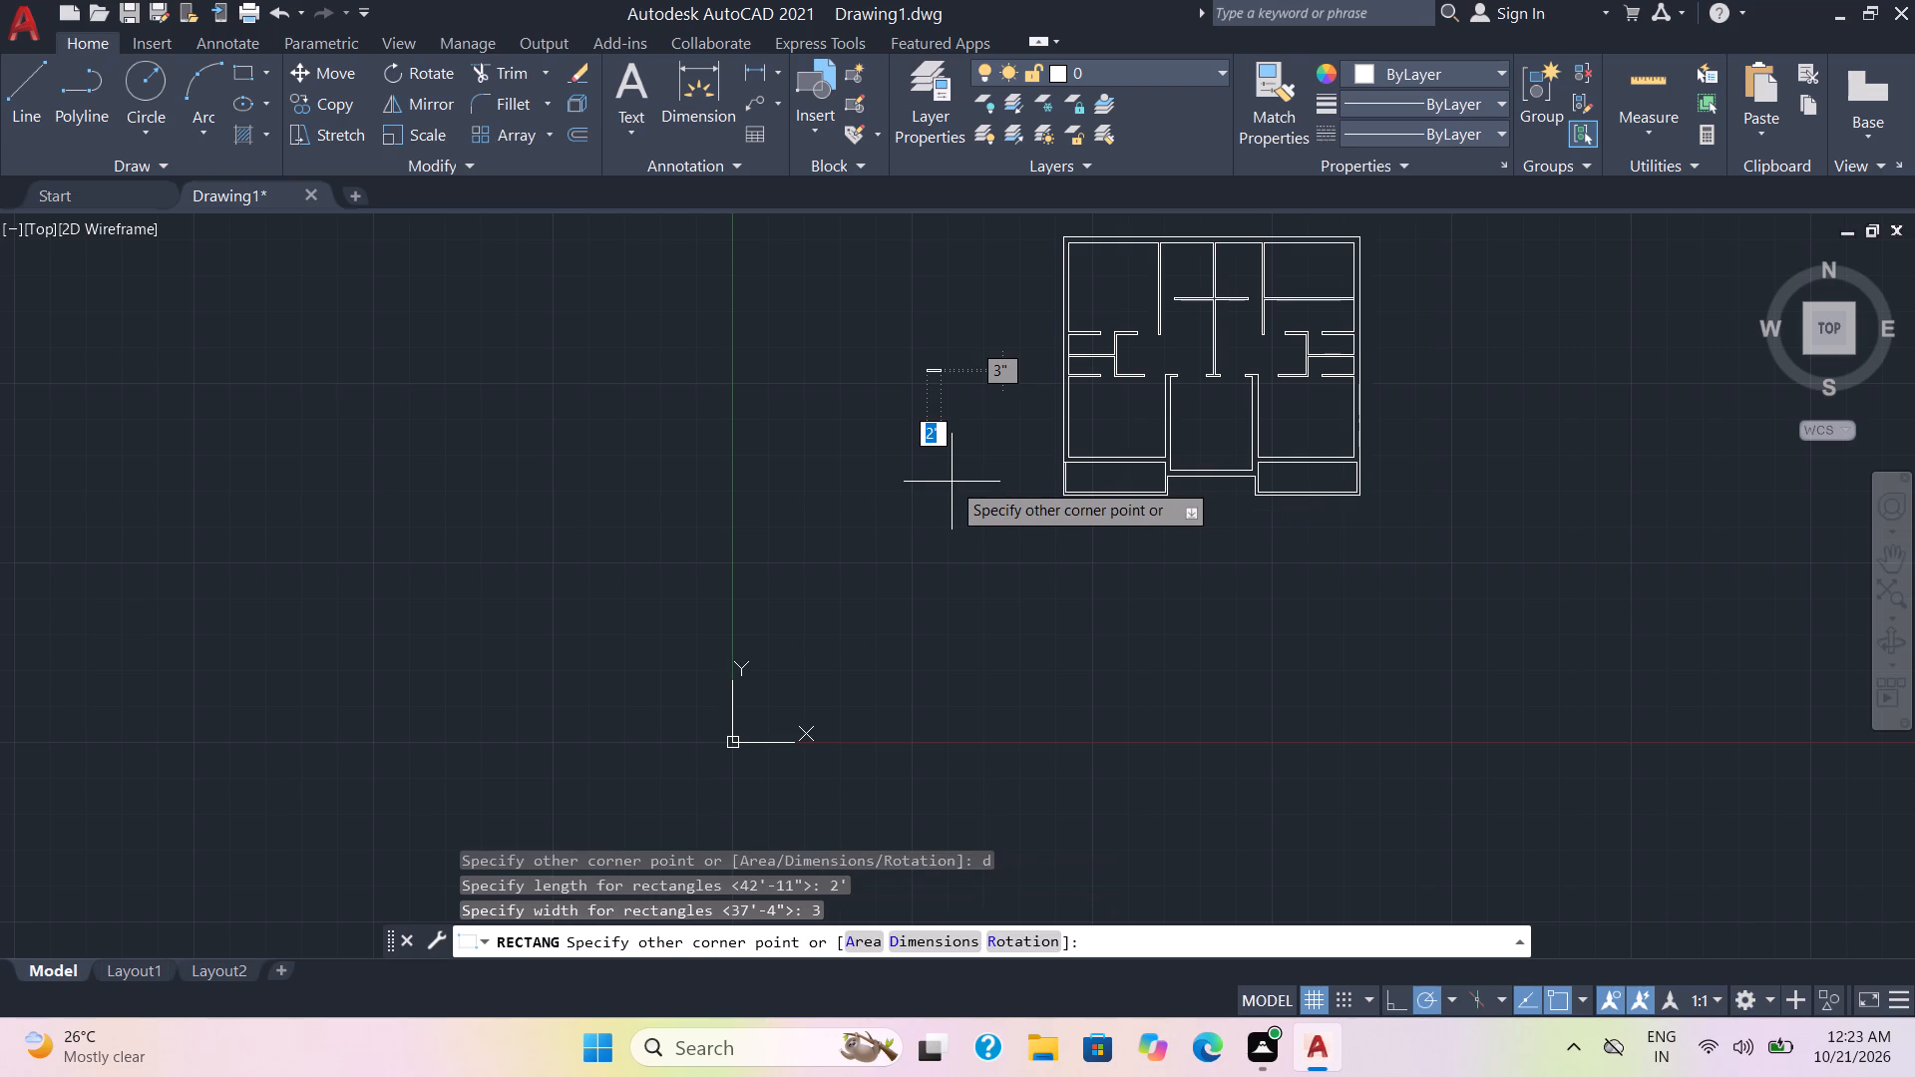
left_click(969, 435)
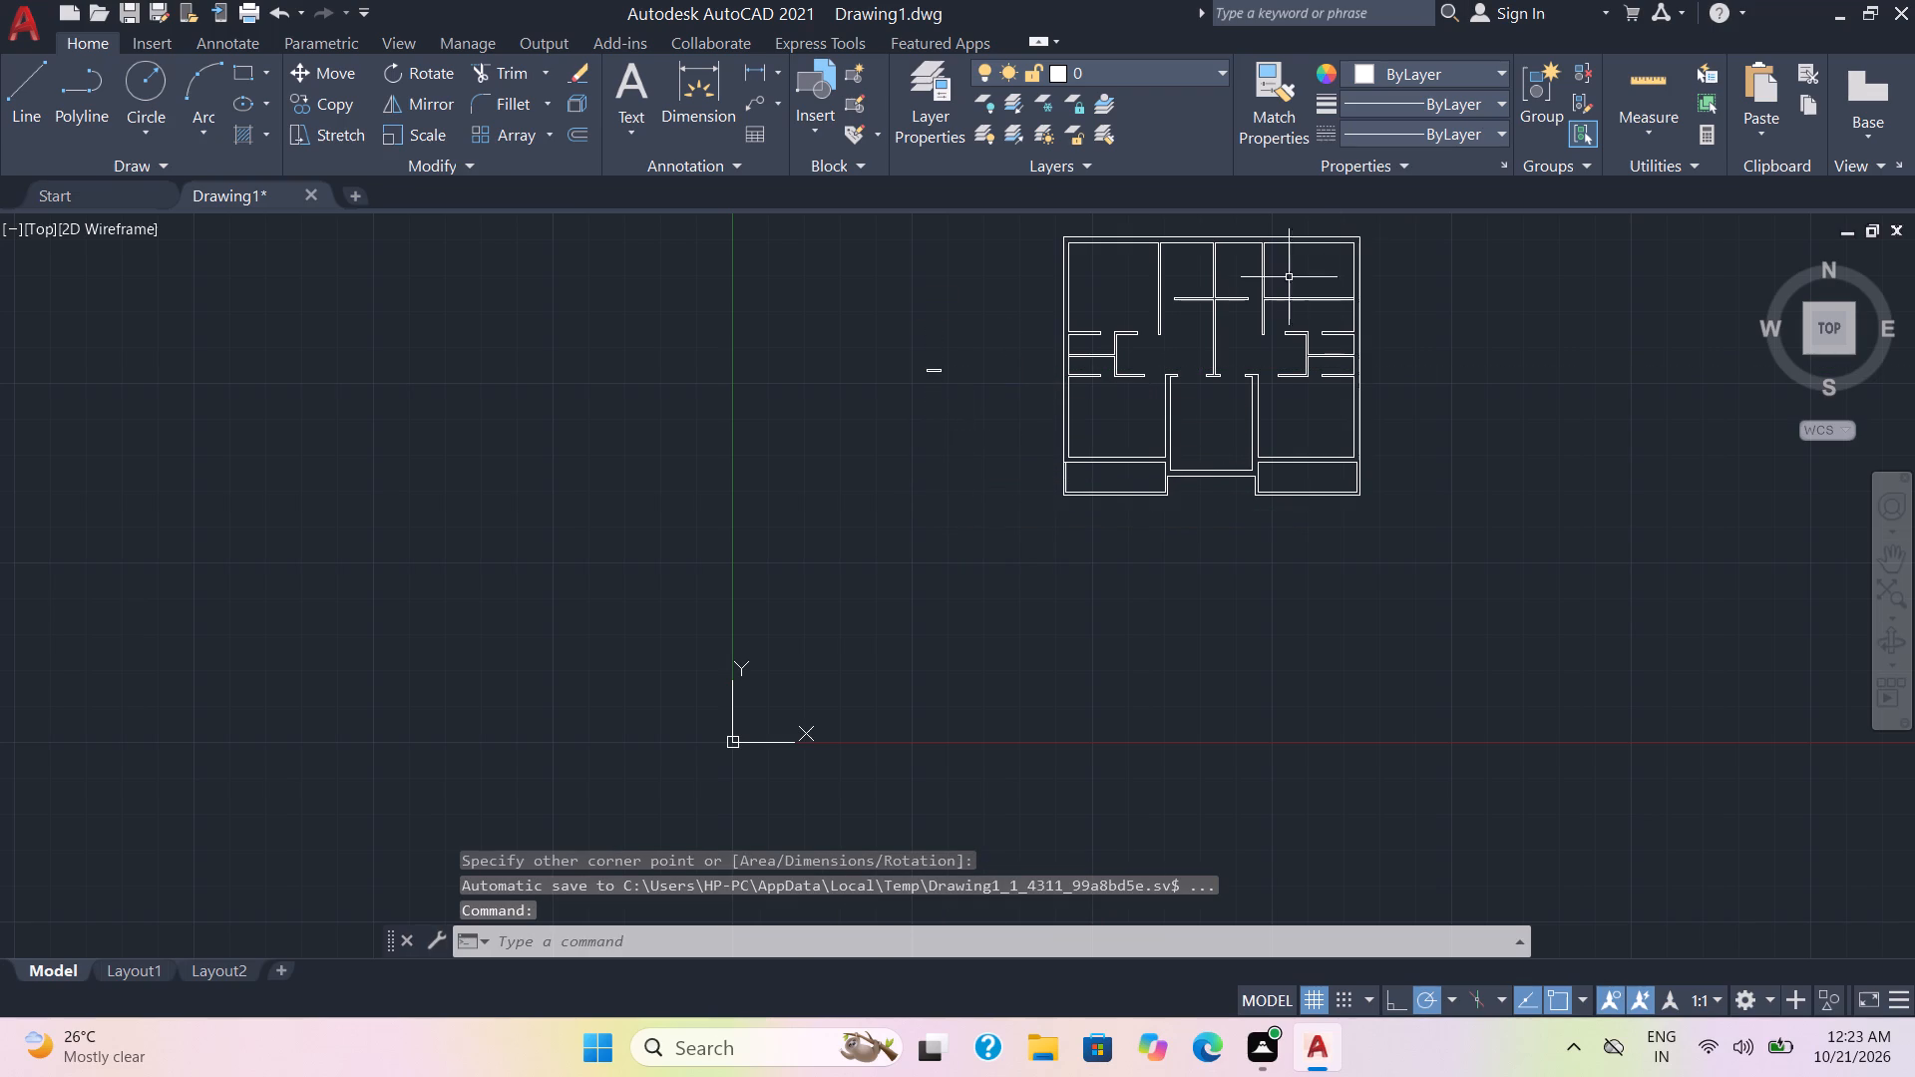
Copy the 2' by 3" rectangle to the empty space just outside the floor plan's left outer wall.
scroll(997, 354, "up", 2)
left_click_drag(837, 444, 848, 437)
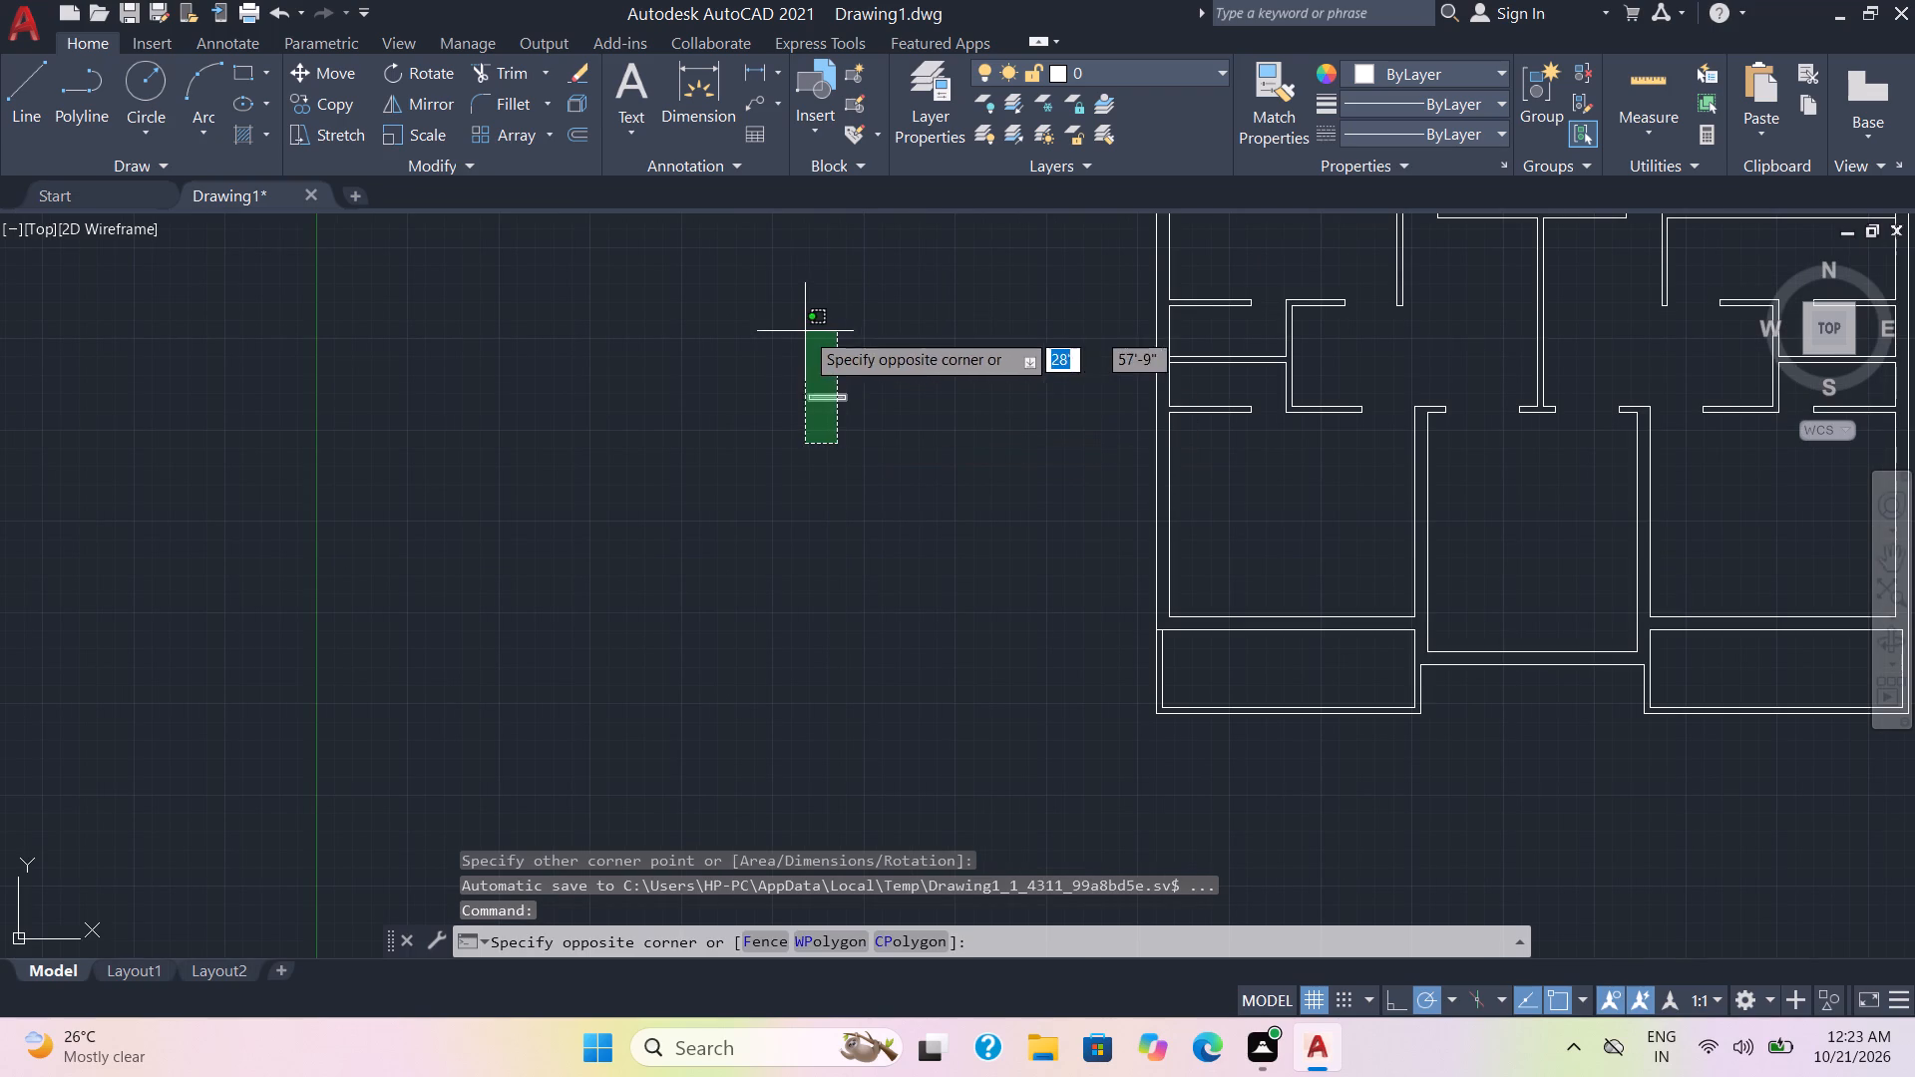
left_click(773, 336)
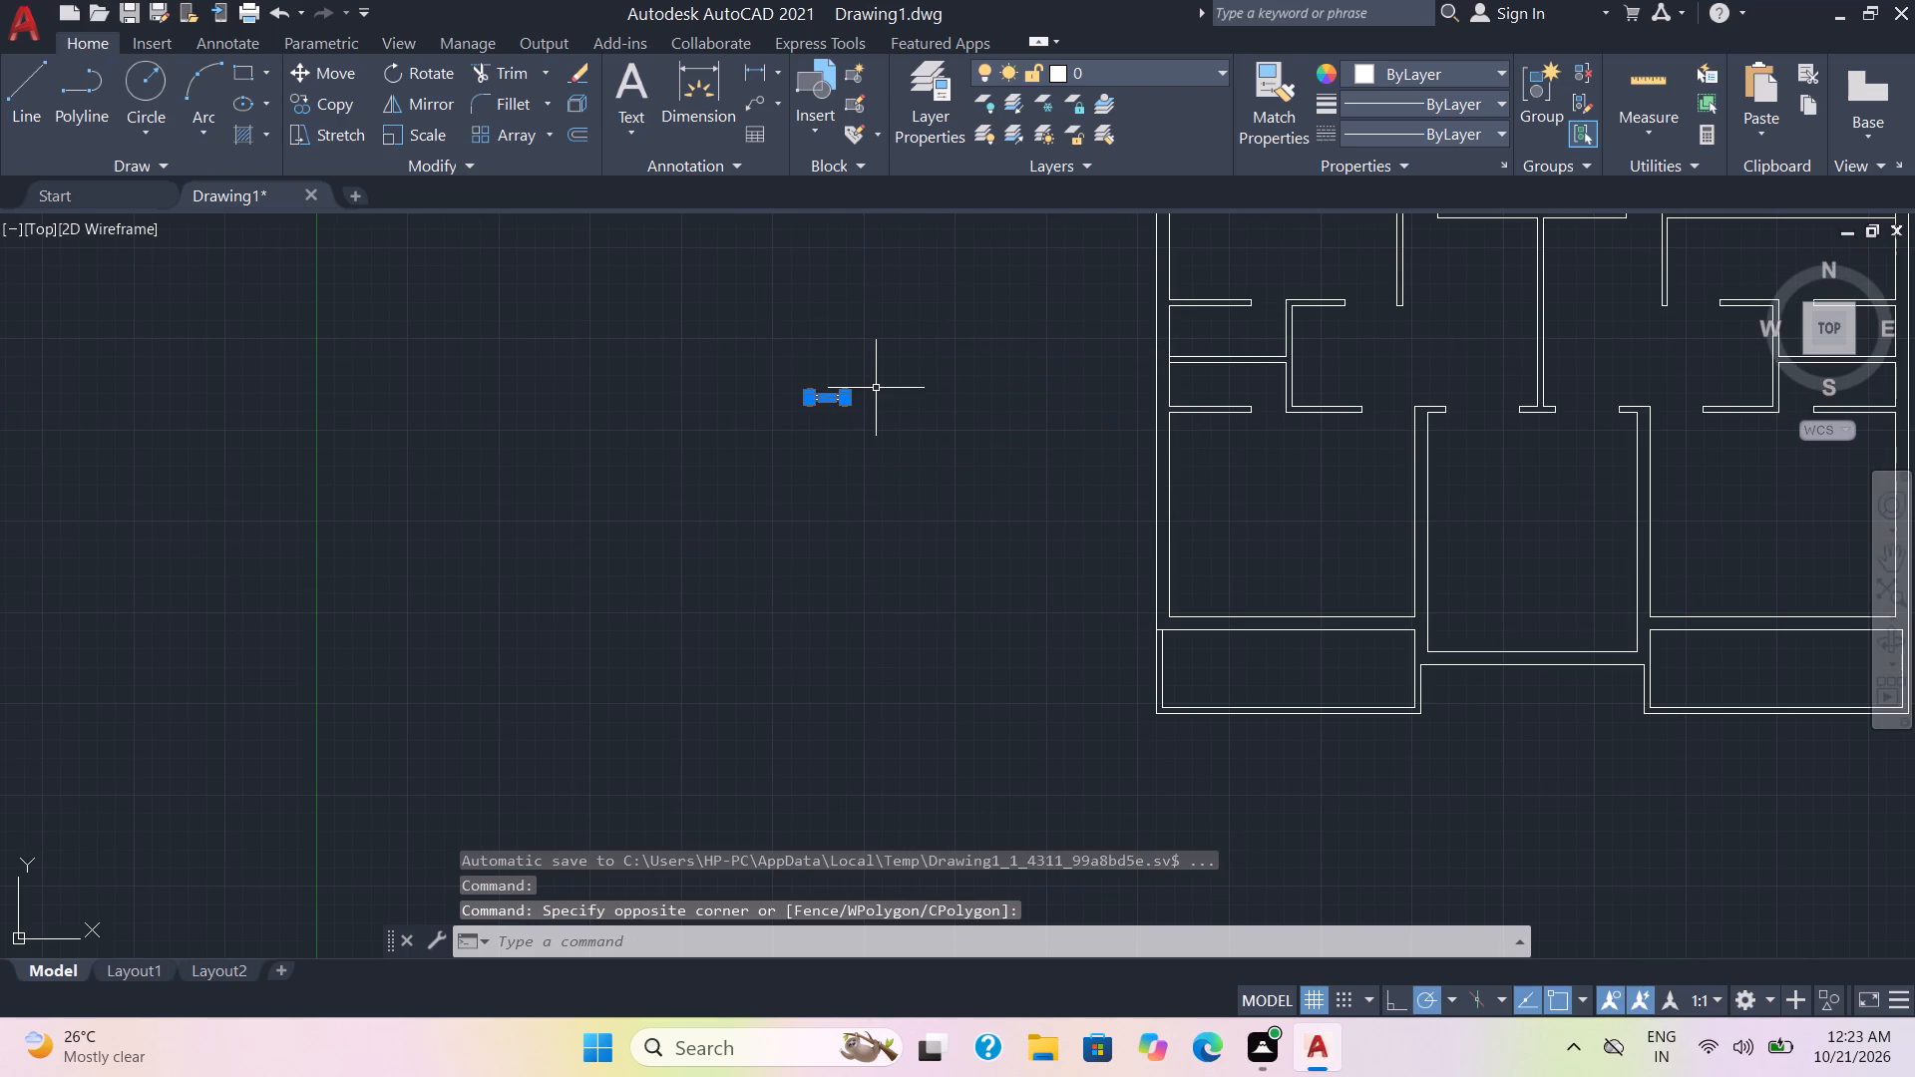
type("co")
key("Return")
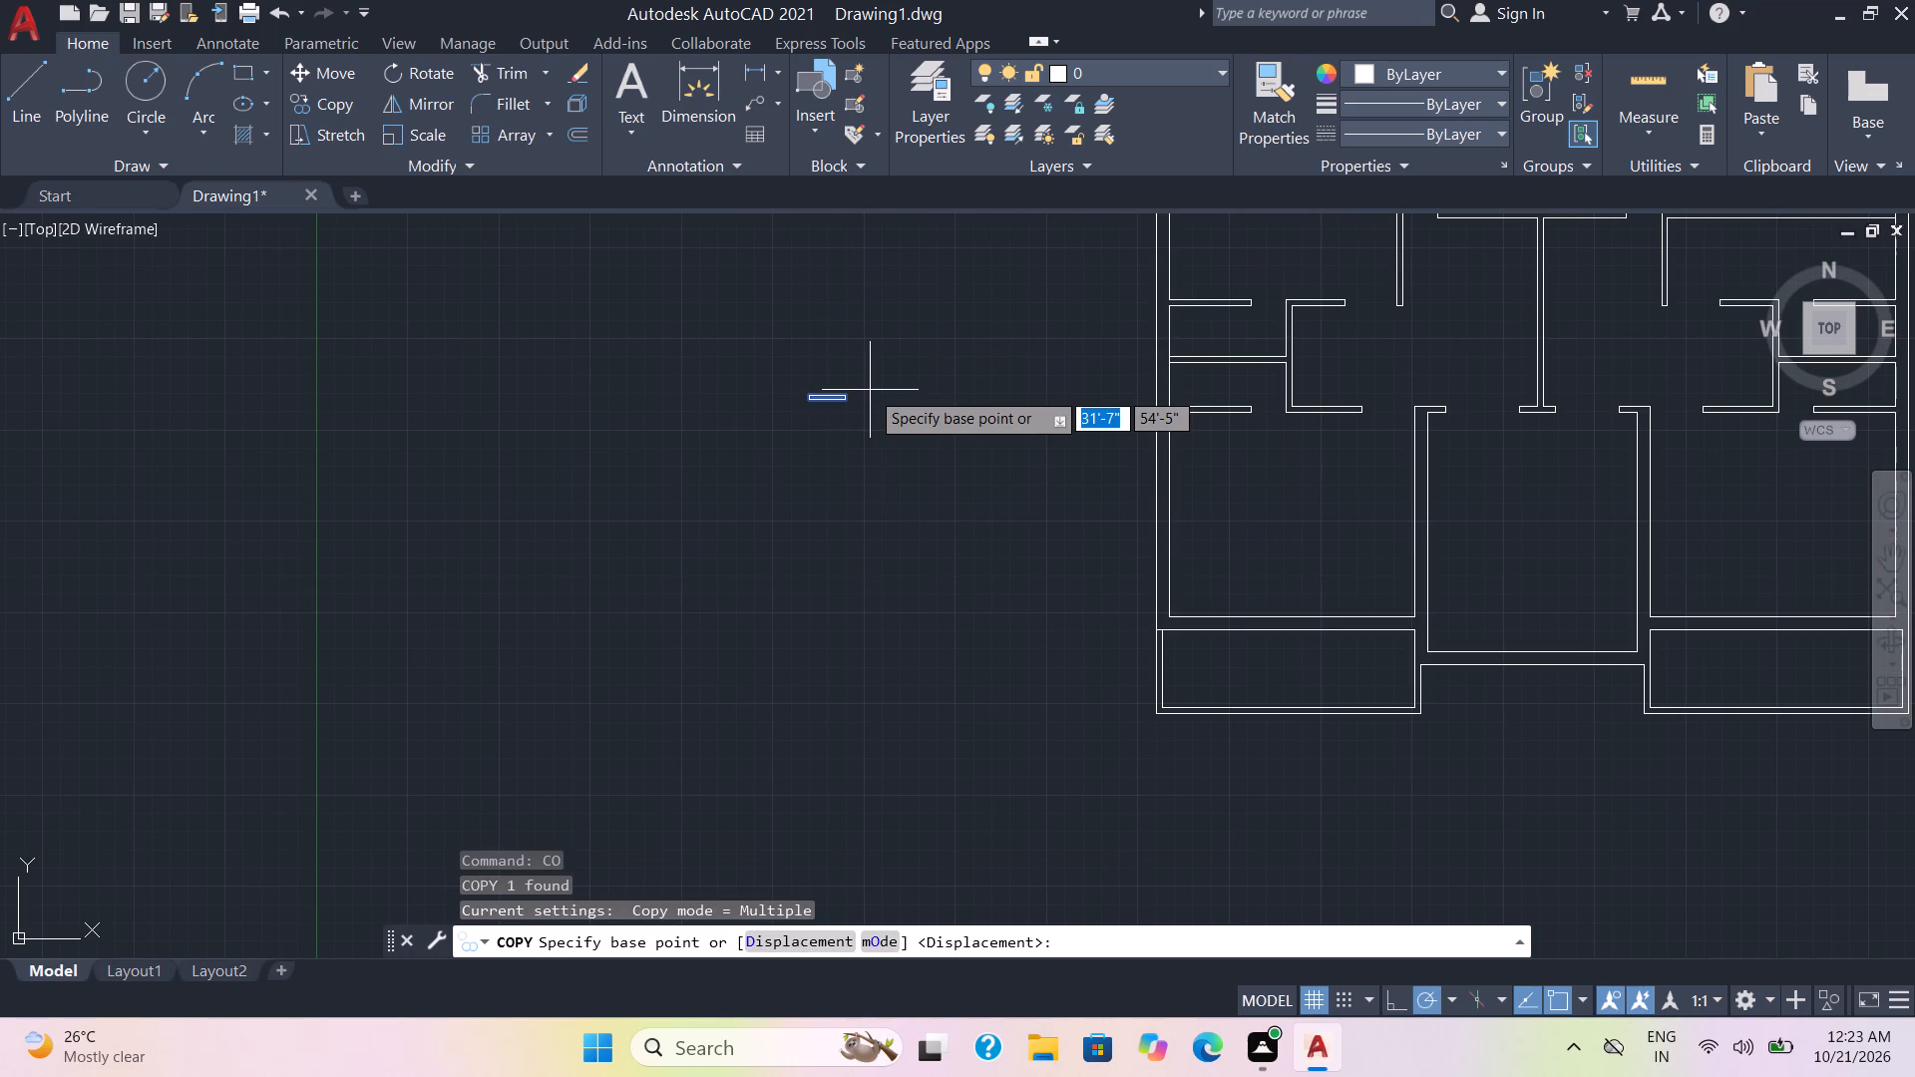
left_click(848, 402)
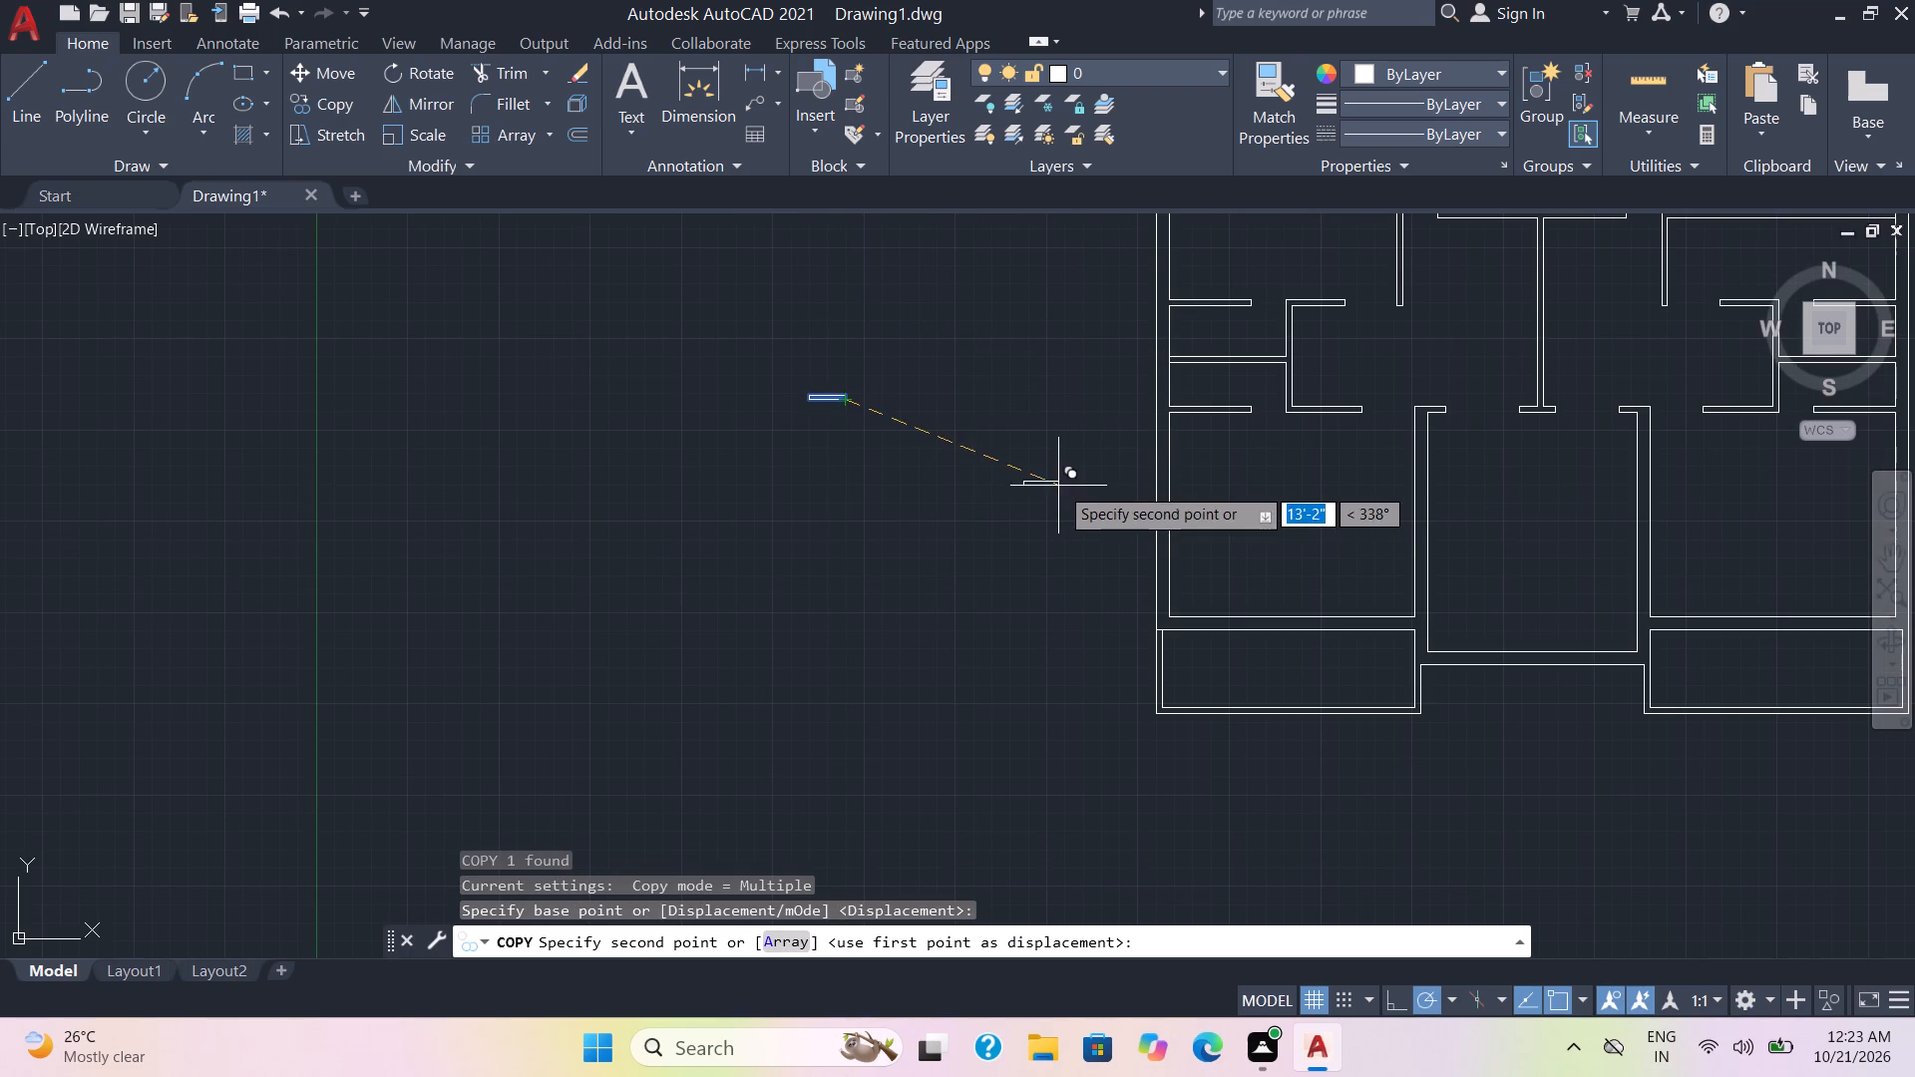
left_click(1104, 419)
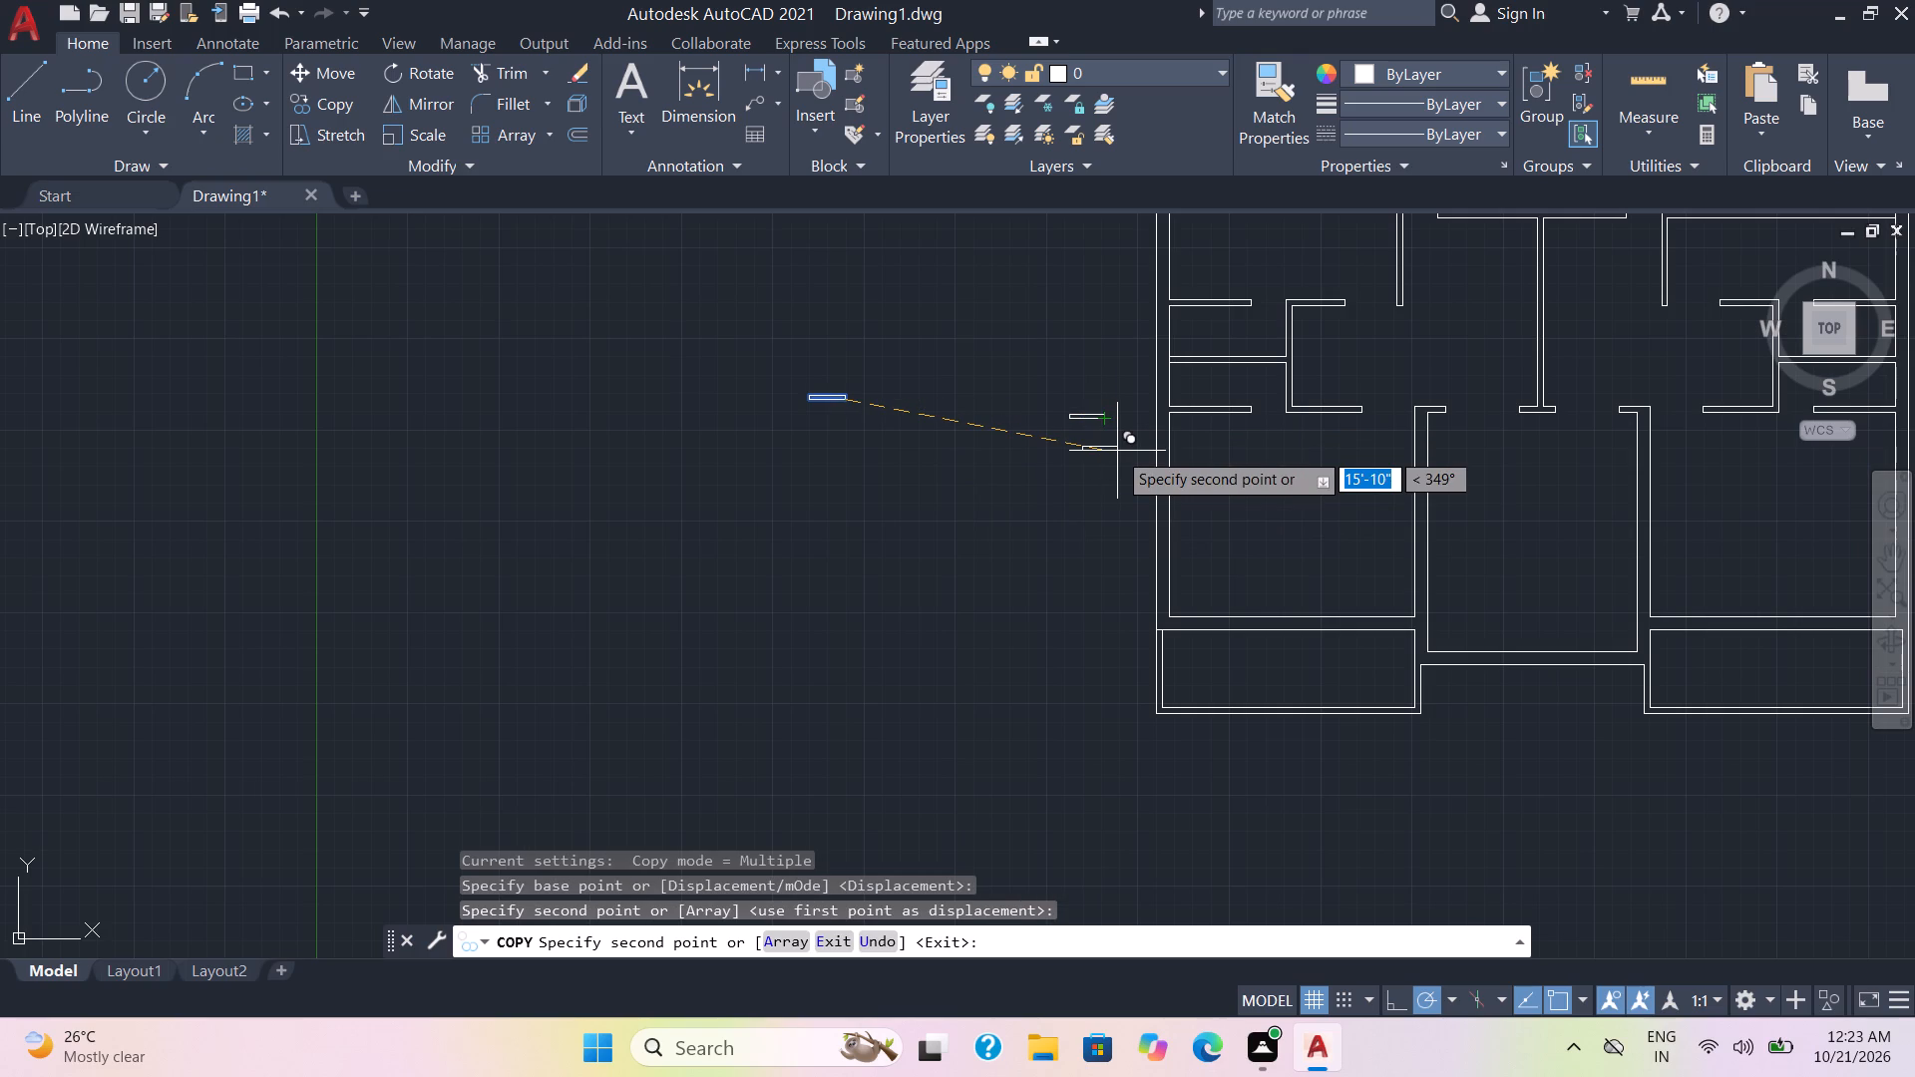
key("Escape")
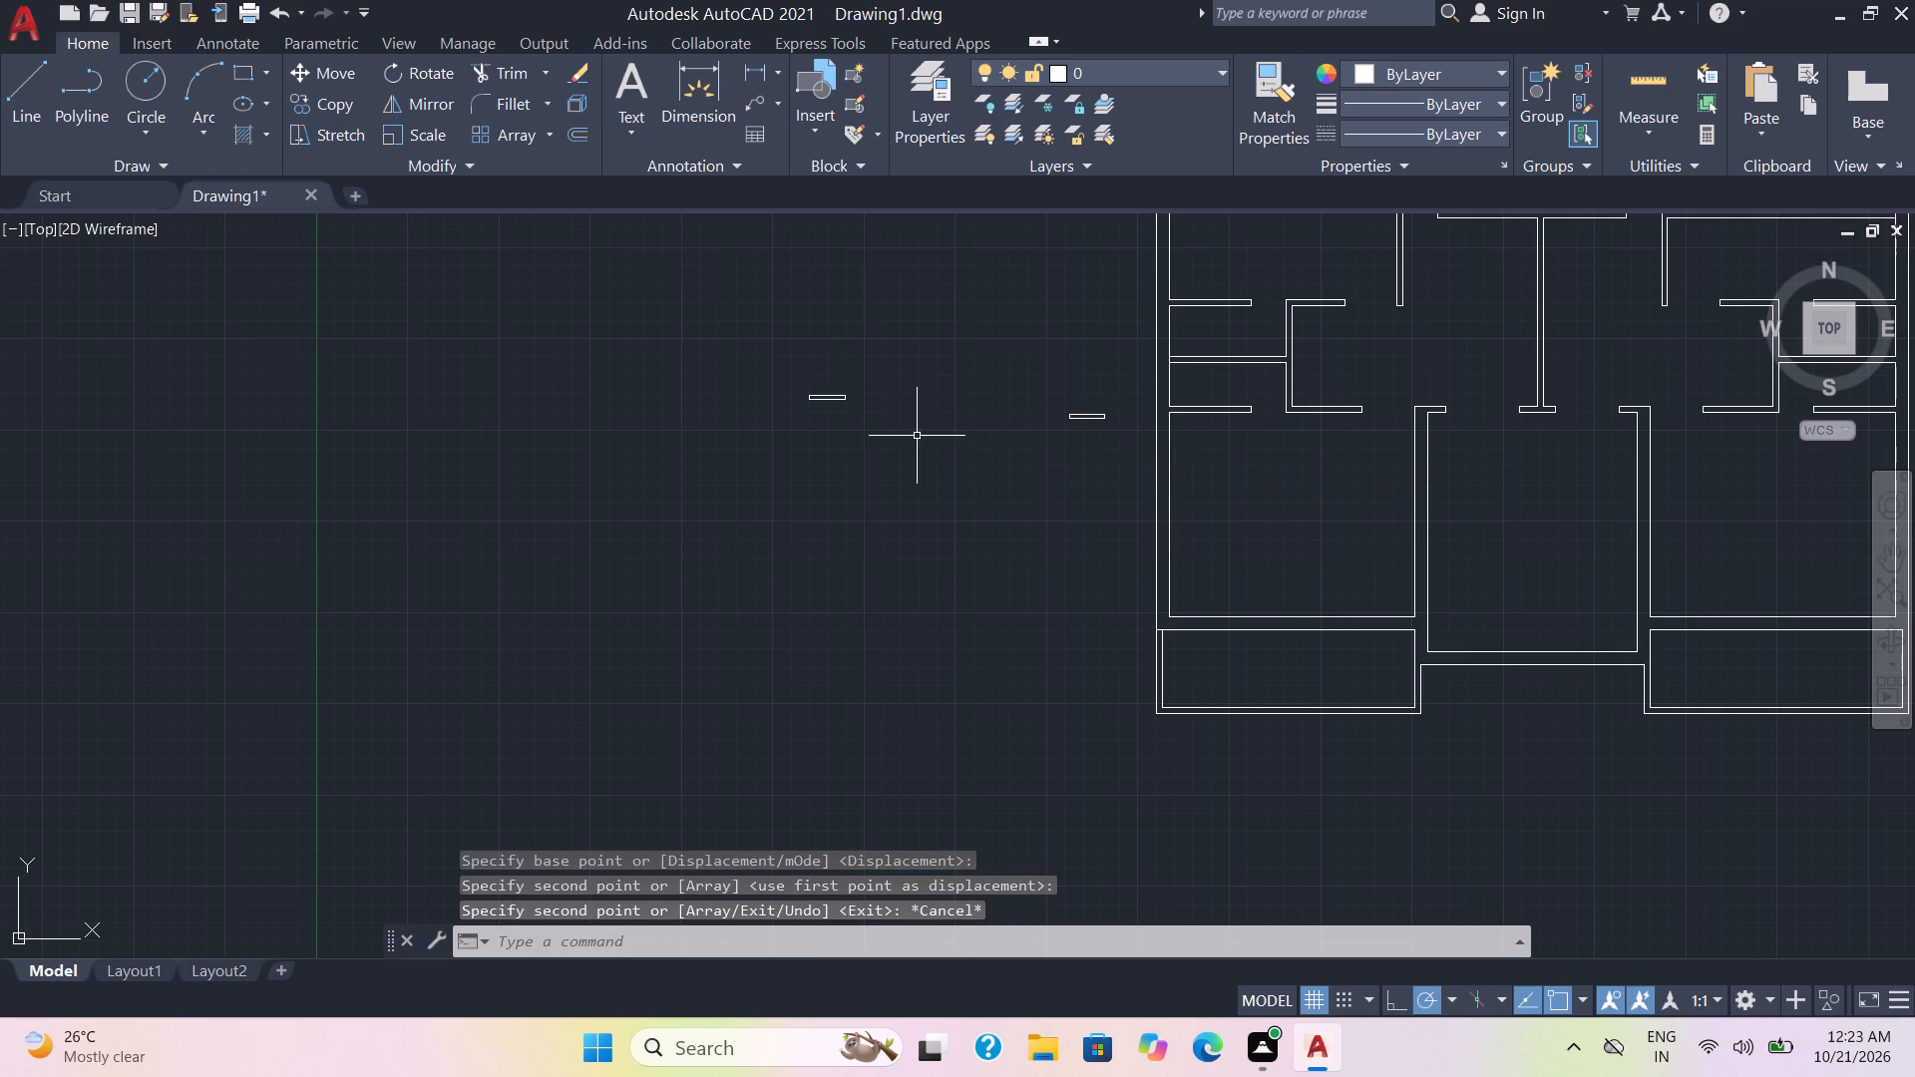
Rotate the original 2' by 3" rectangle 270° about its upper-left end so that it stands upright.
left_click(891, 425)
left_click(752, 348)
type("ro")
key("Return")
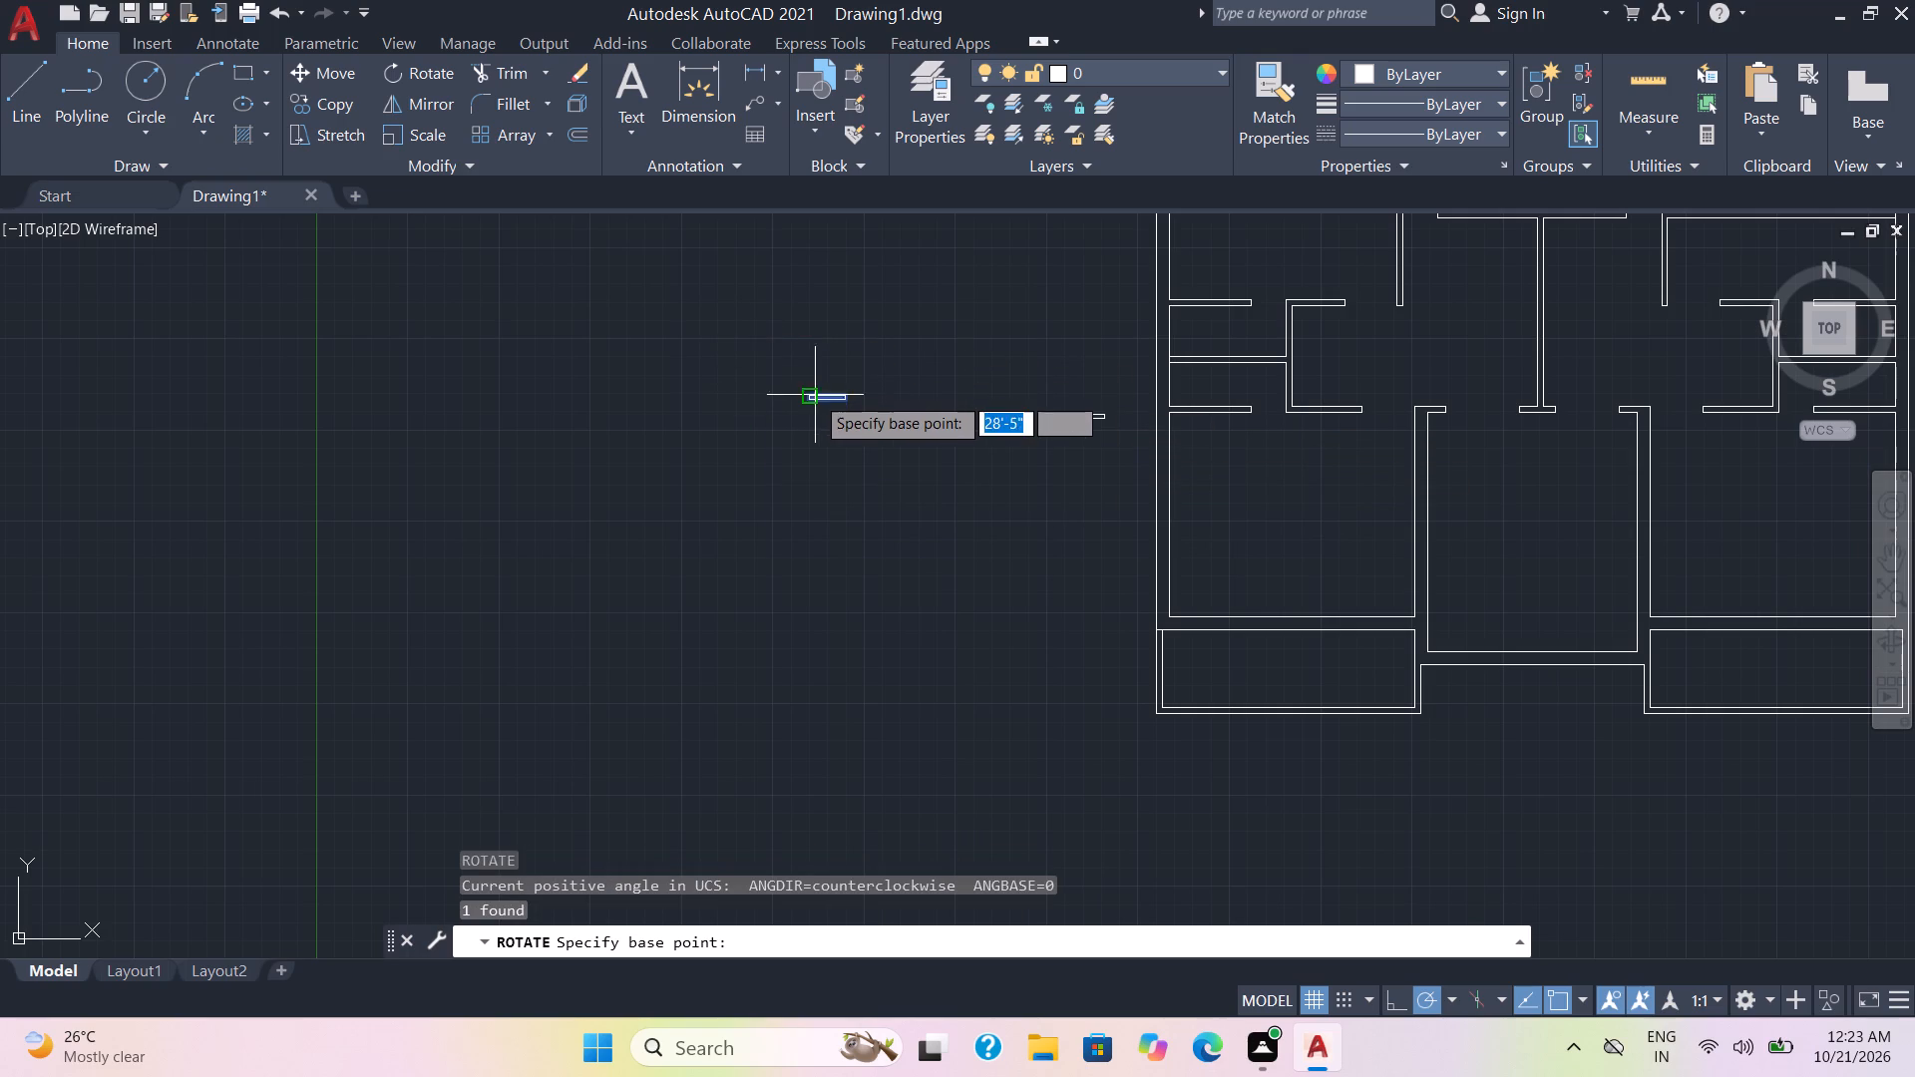
left_click(817, 395)
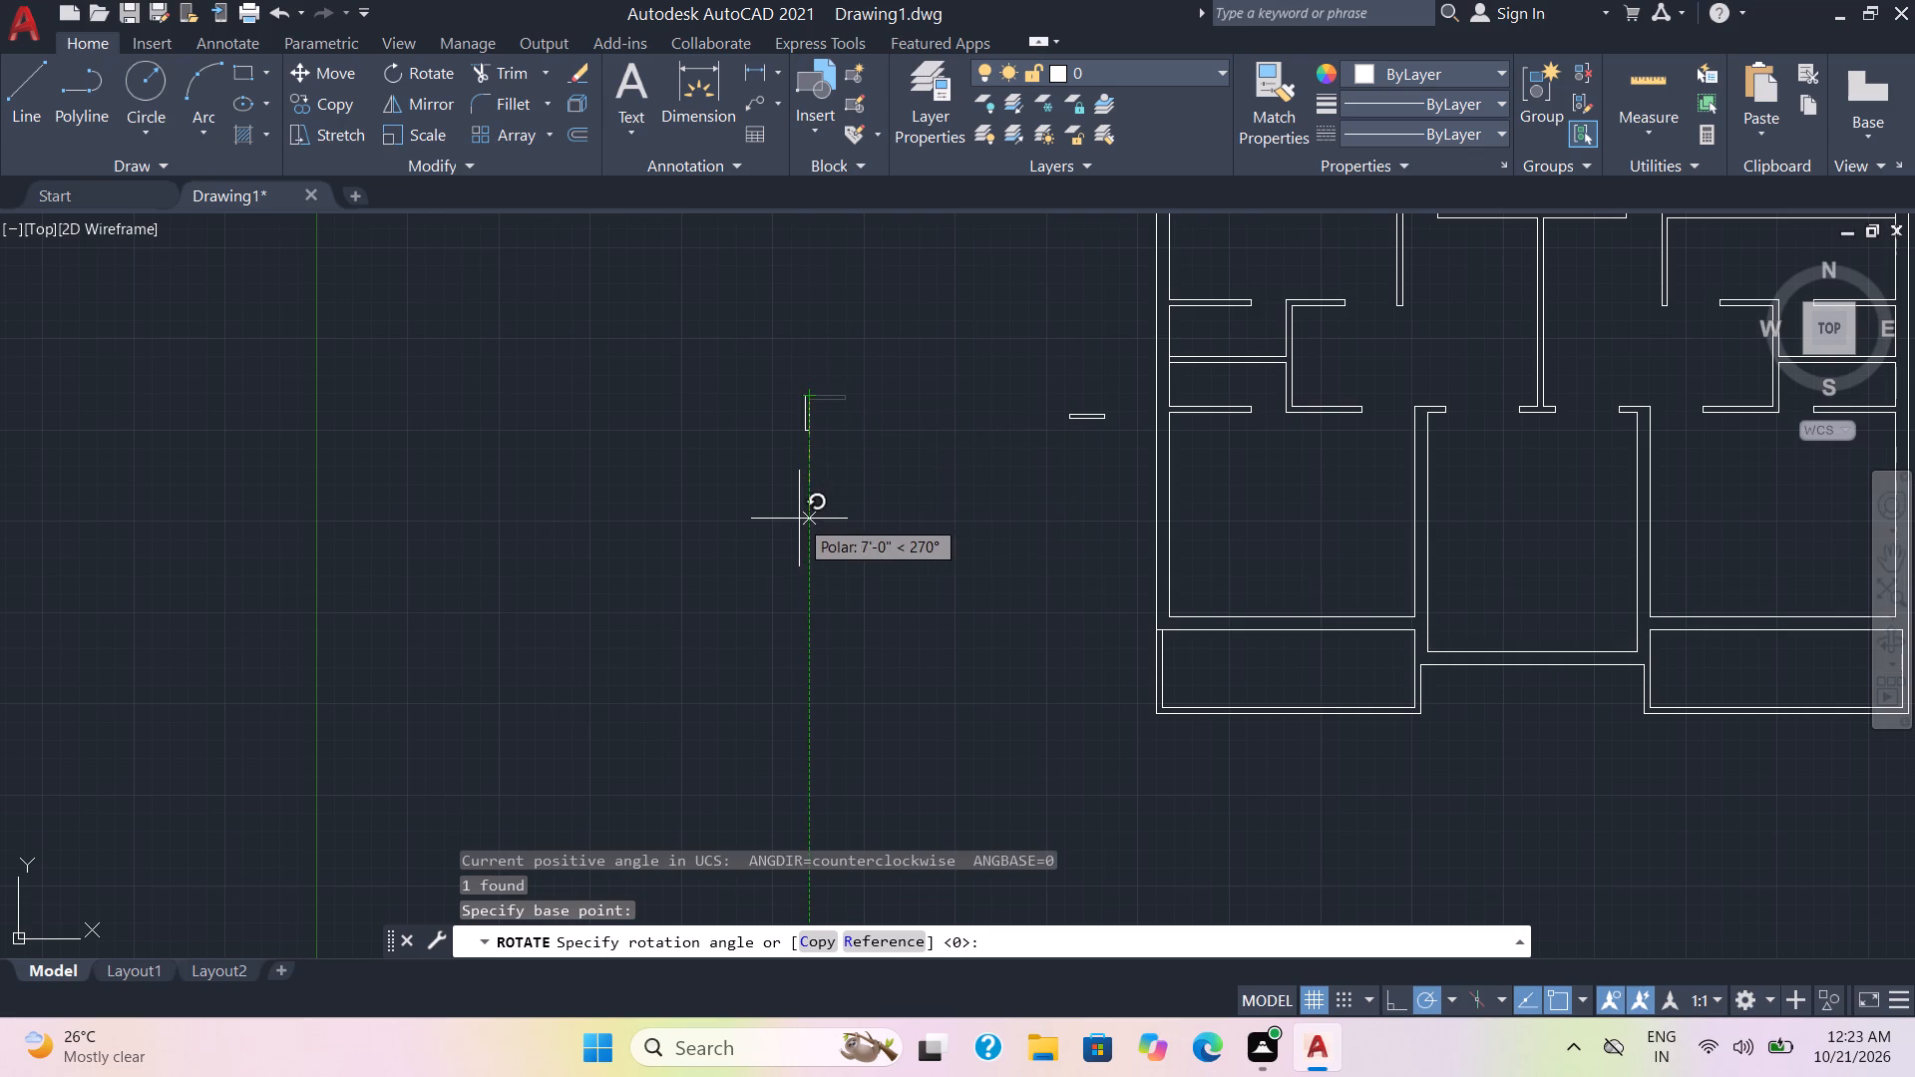
left_click(799, 519)
Copy the upright rectangle from its lower-right corner to the bottom of the lower-left small room's right wall, against the inner face.
left_click(830, 469)
left_click(796, 375)
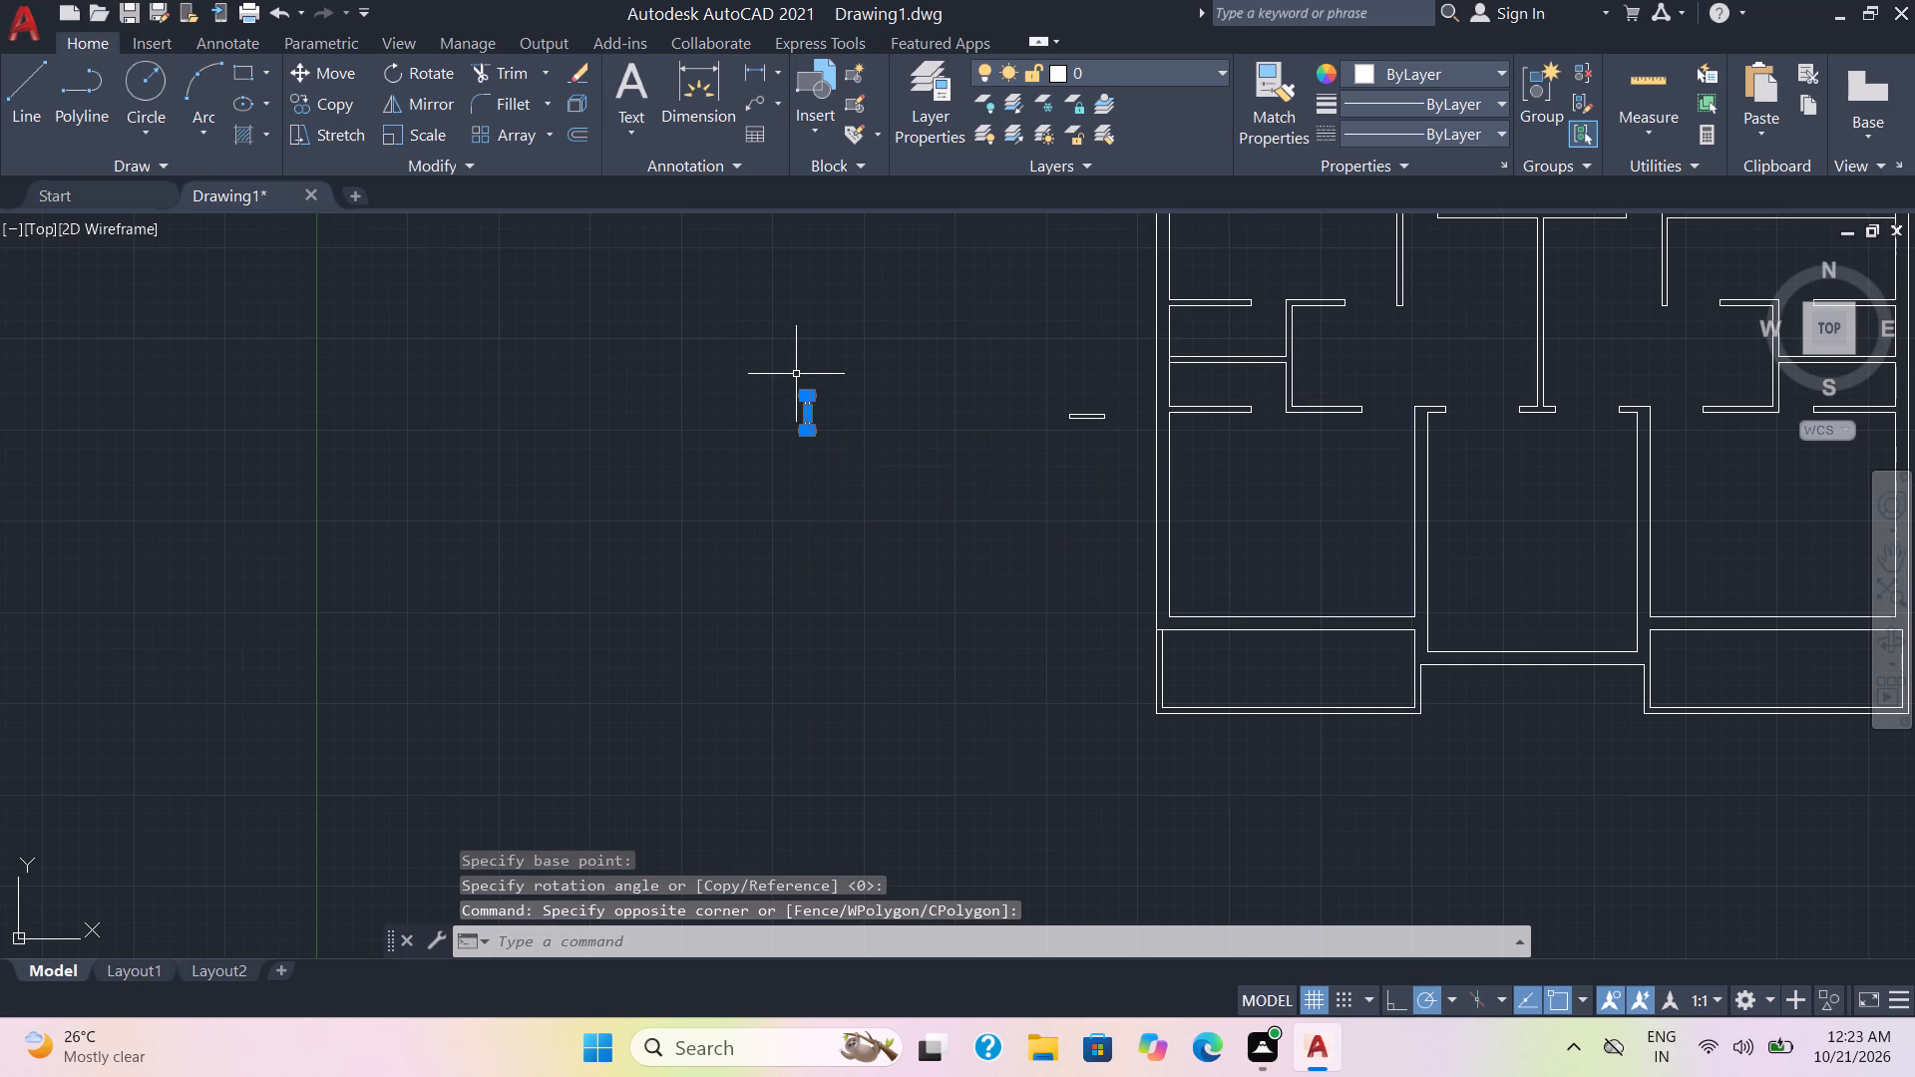
type("co")
key("Return")
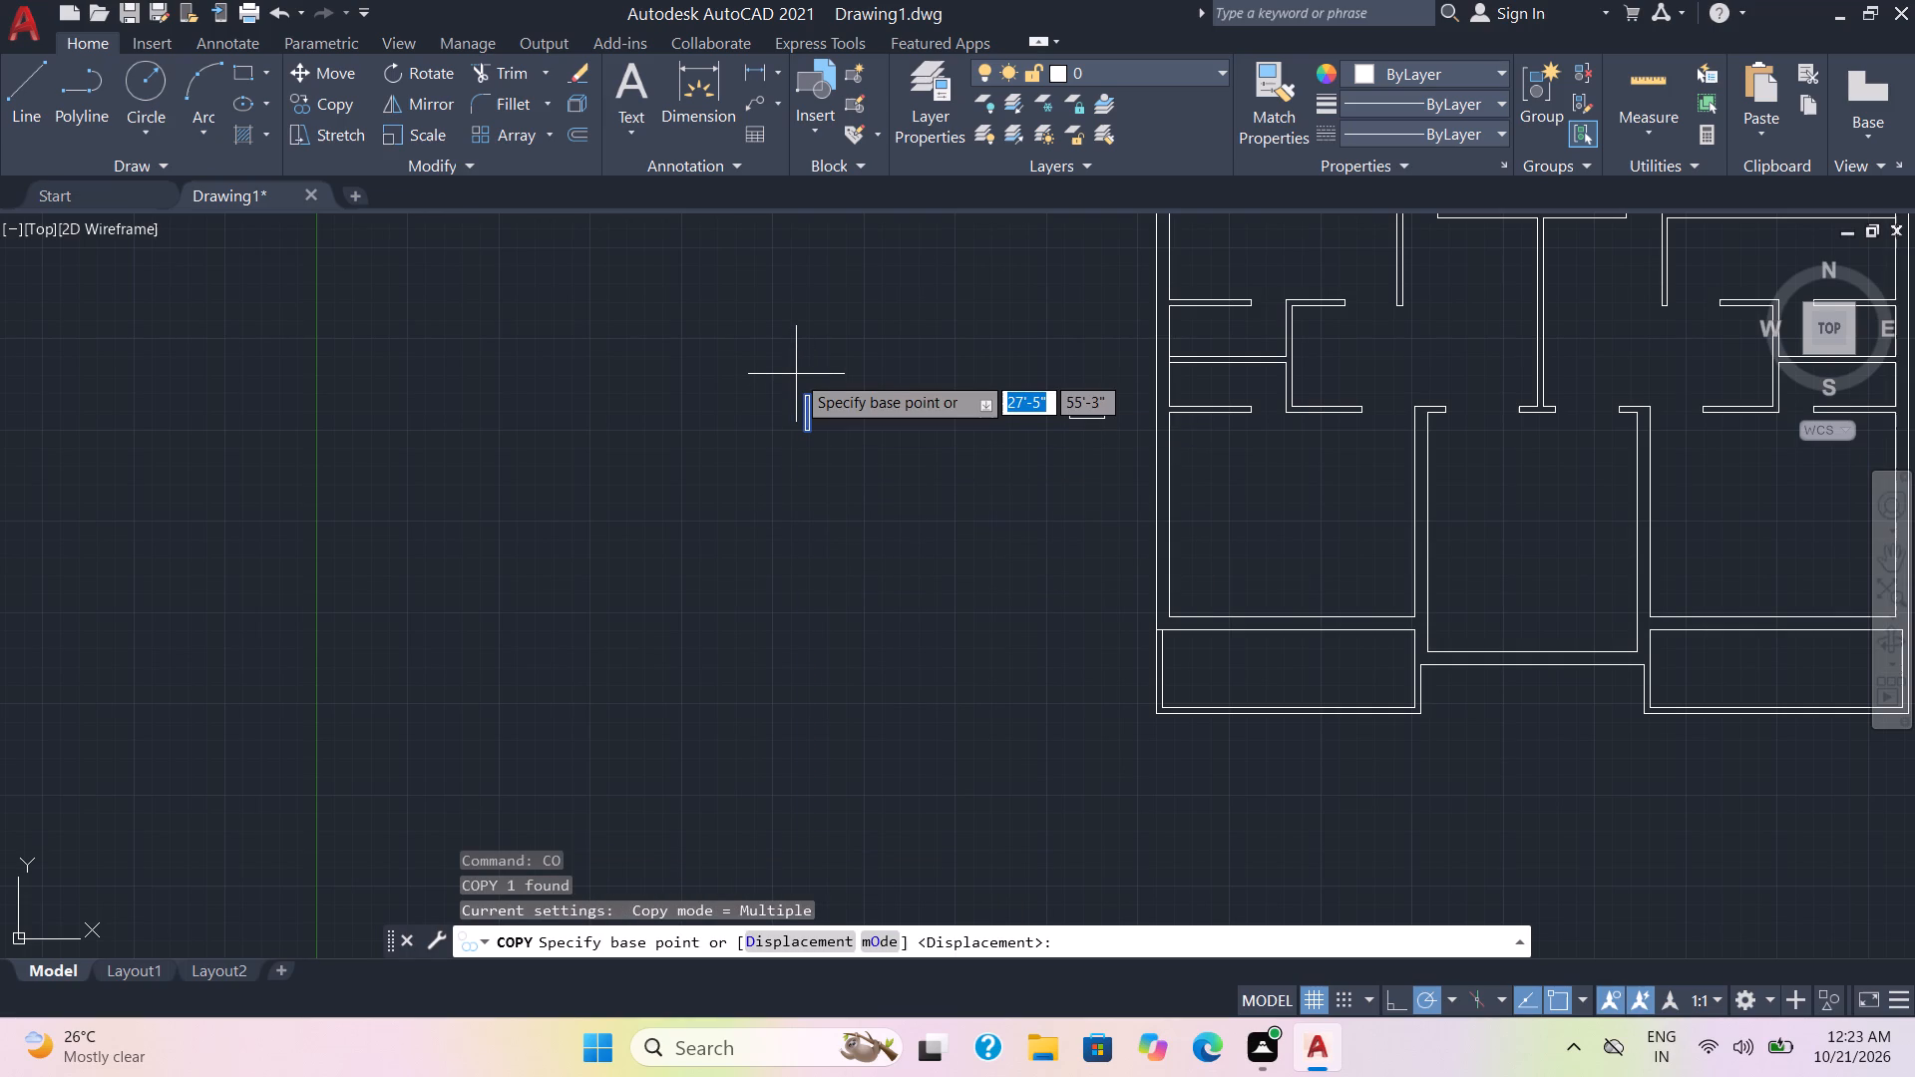
scroll(807, 435, "up", 2)
left_click(807, 424)
scroll(1256, 578, "down", 2)
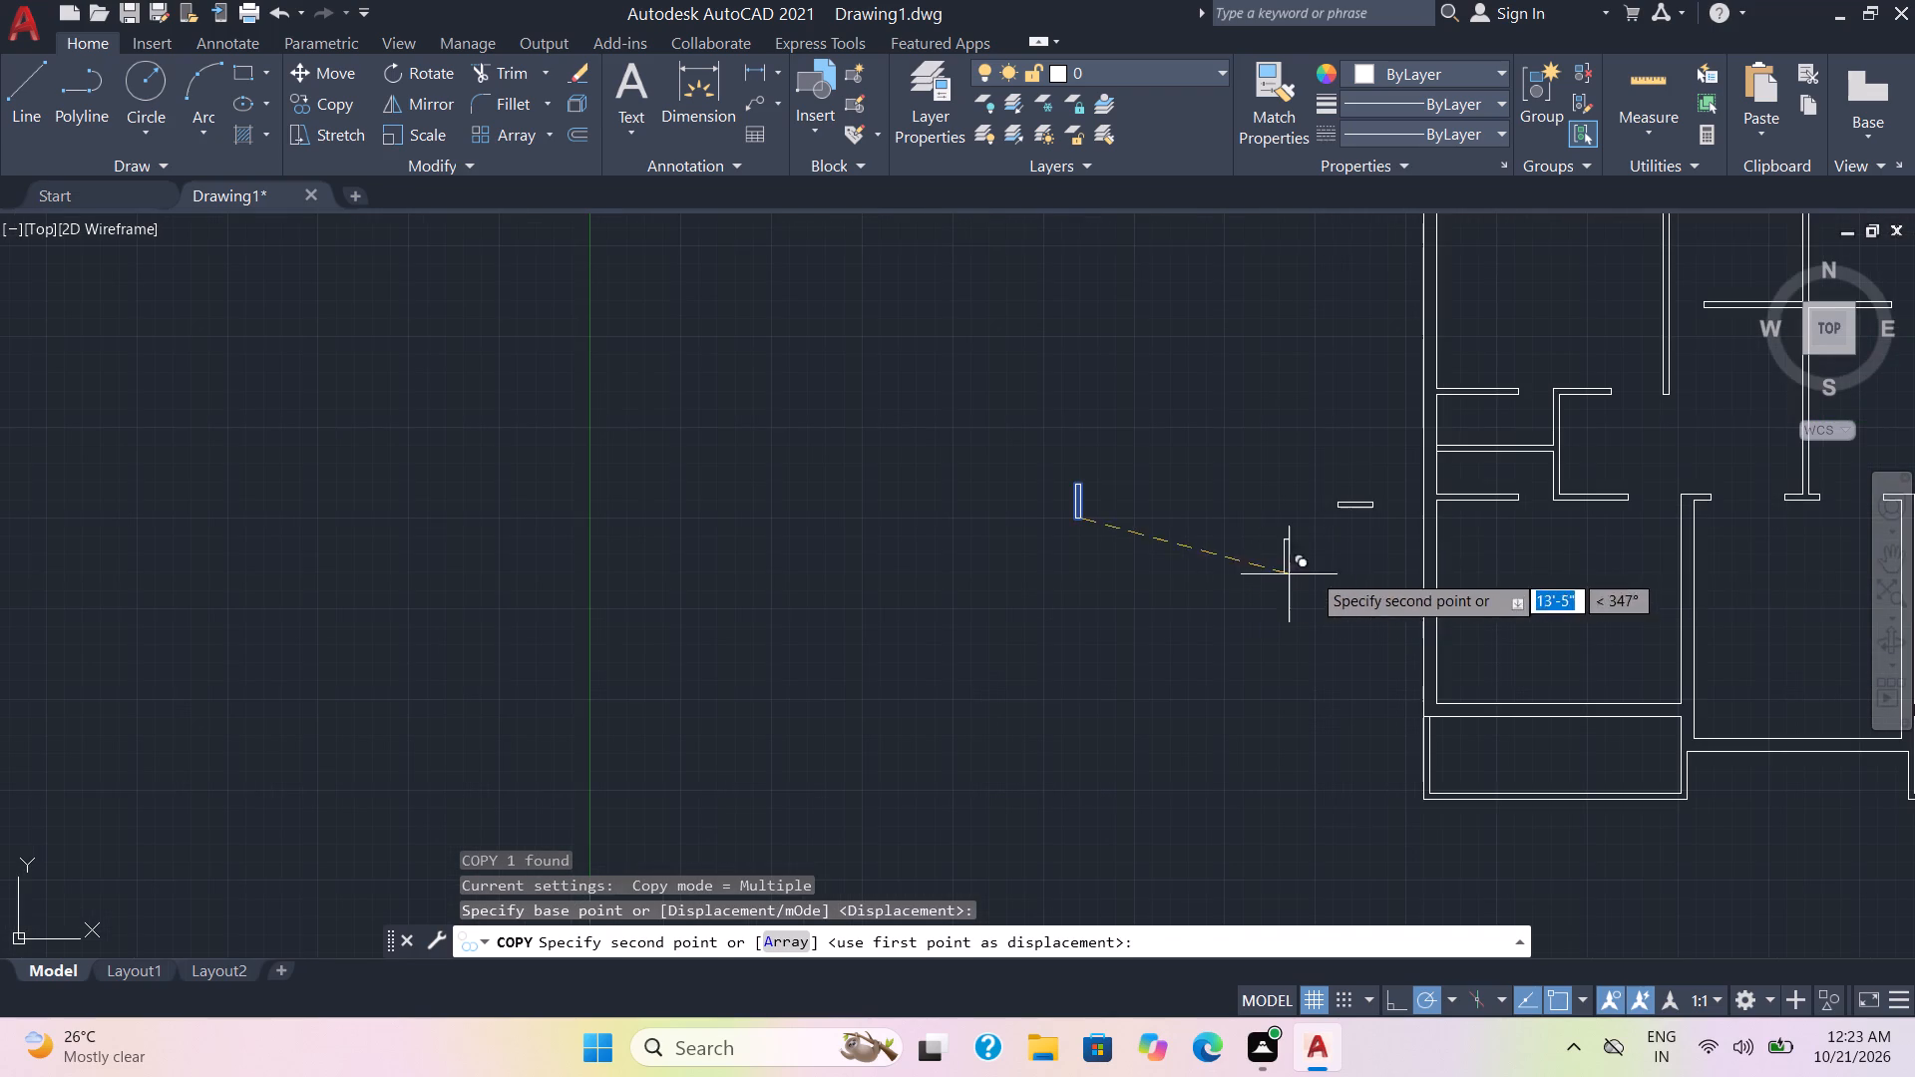
scroll(1639, 569, "up", 2)
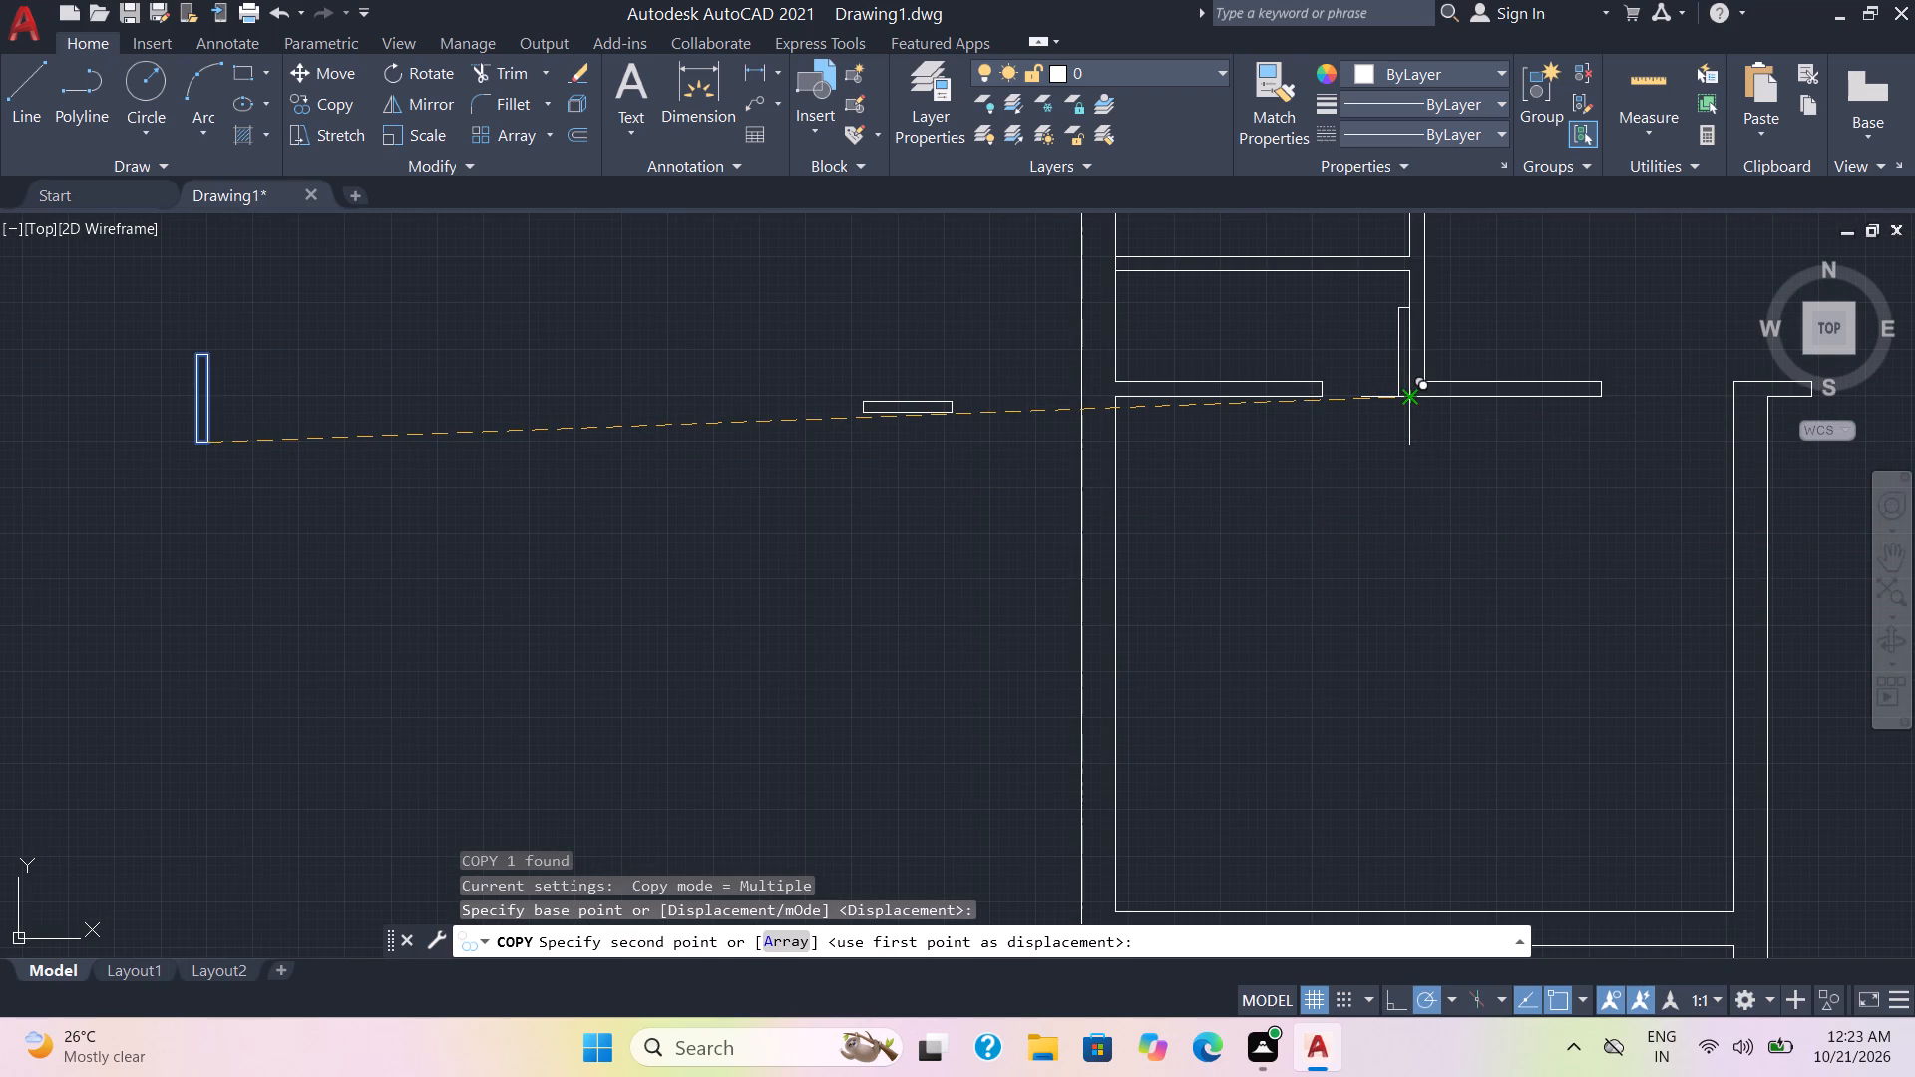
left_click(1403, 396)
Place another copy rising from the top corner of the upper-left small room's right wall, beside that room's door opening.
scroll(1409, 343, "down", 3)
middle_click_drag(1408, 283, 1303, 460)
scroll(1295, 460, "up", 3)
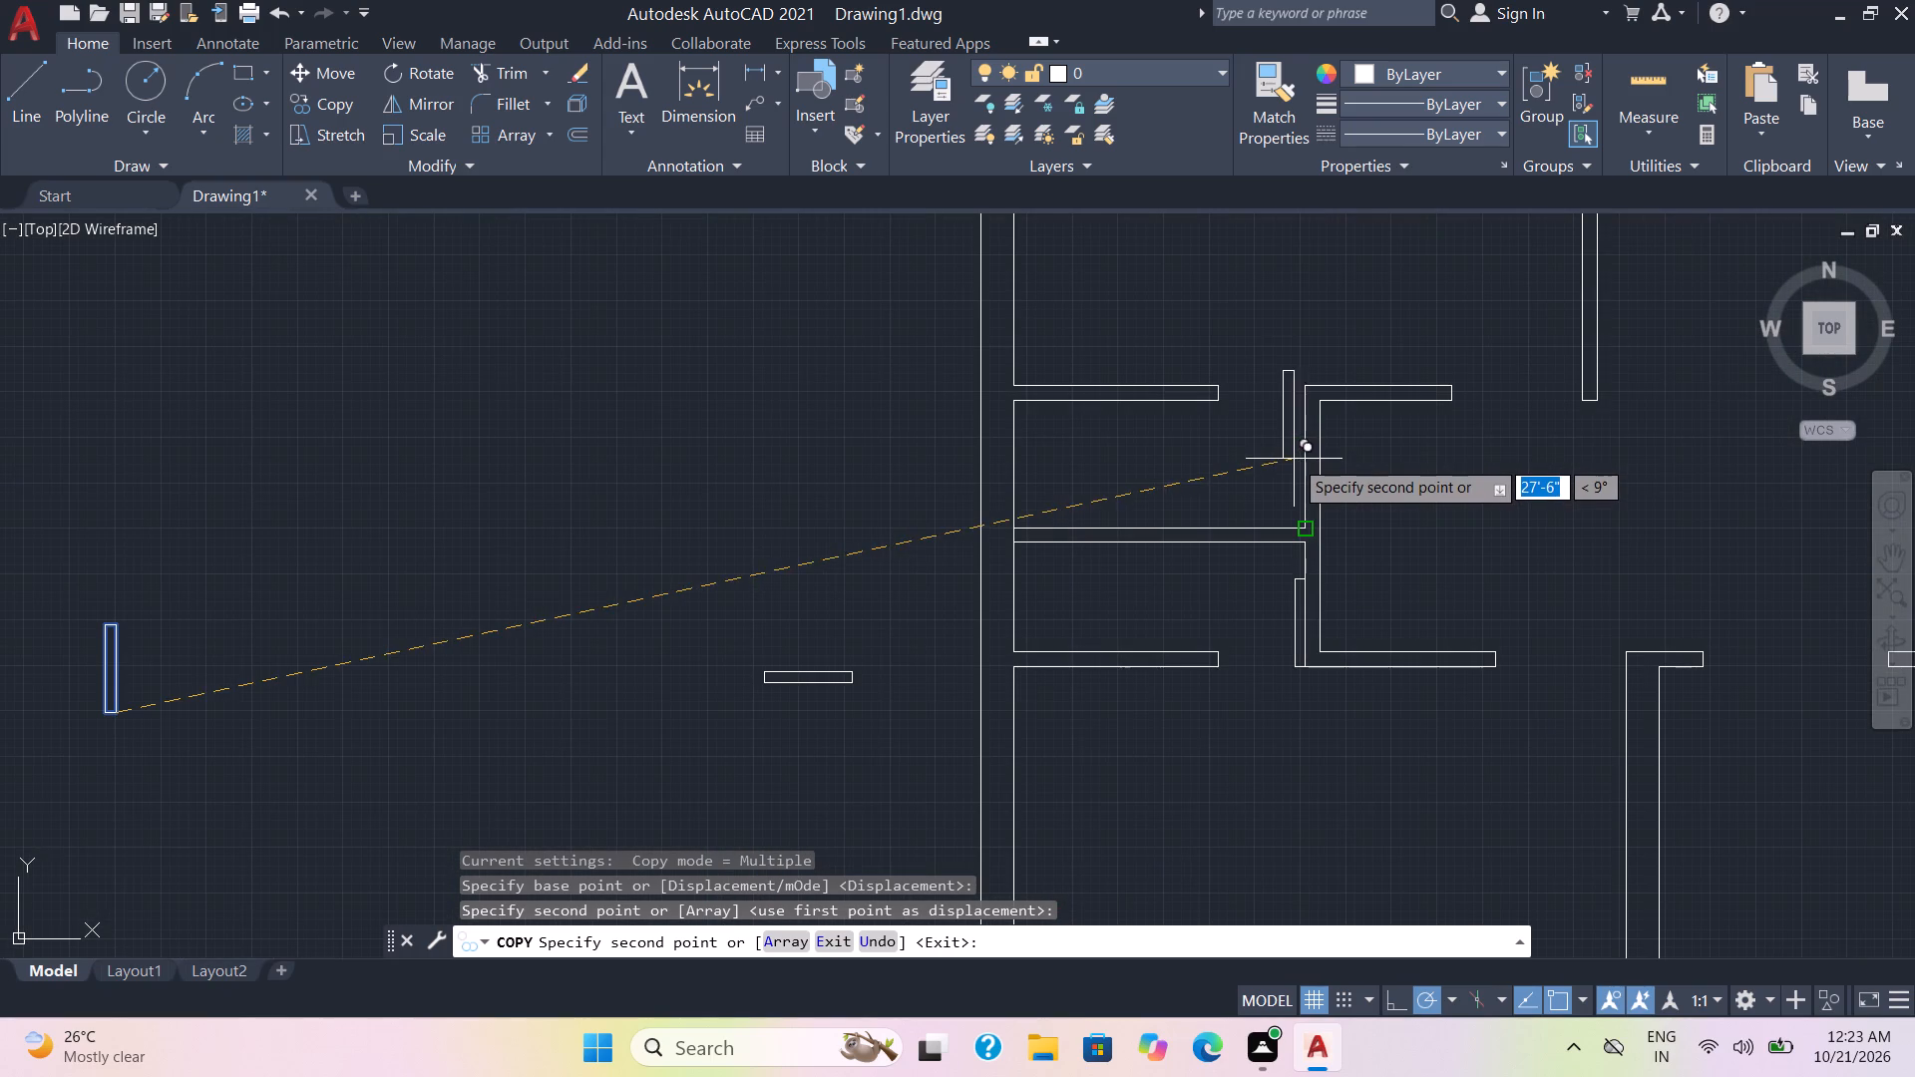
scroll(1306, 475, "up", 3)
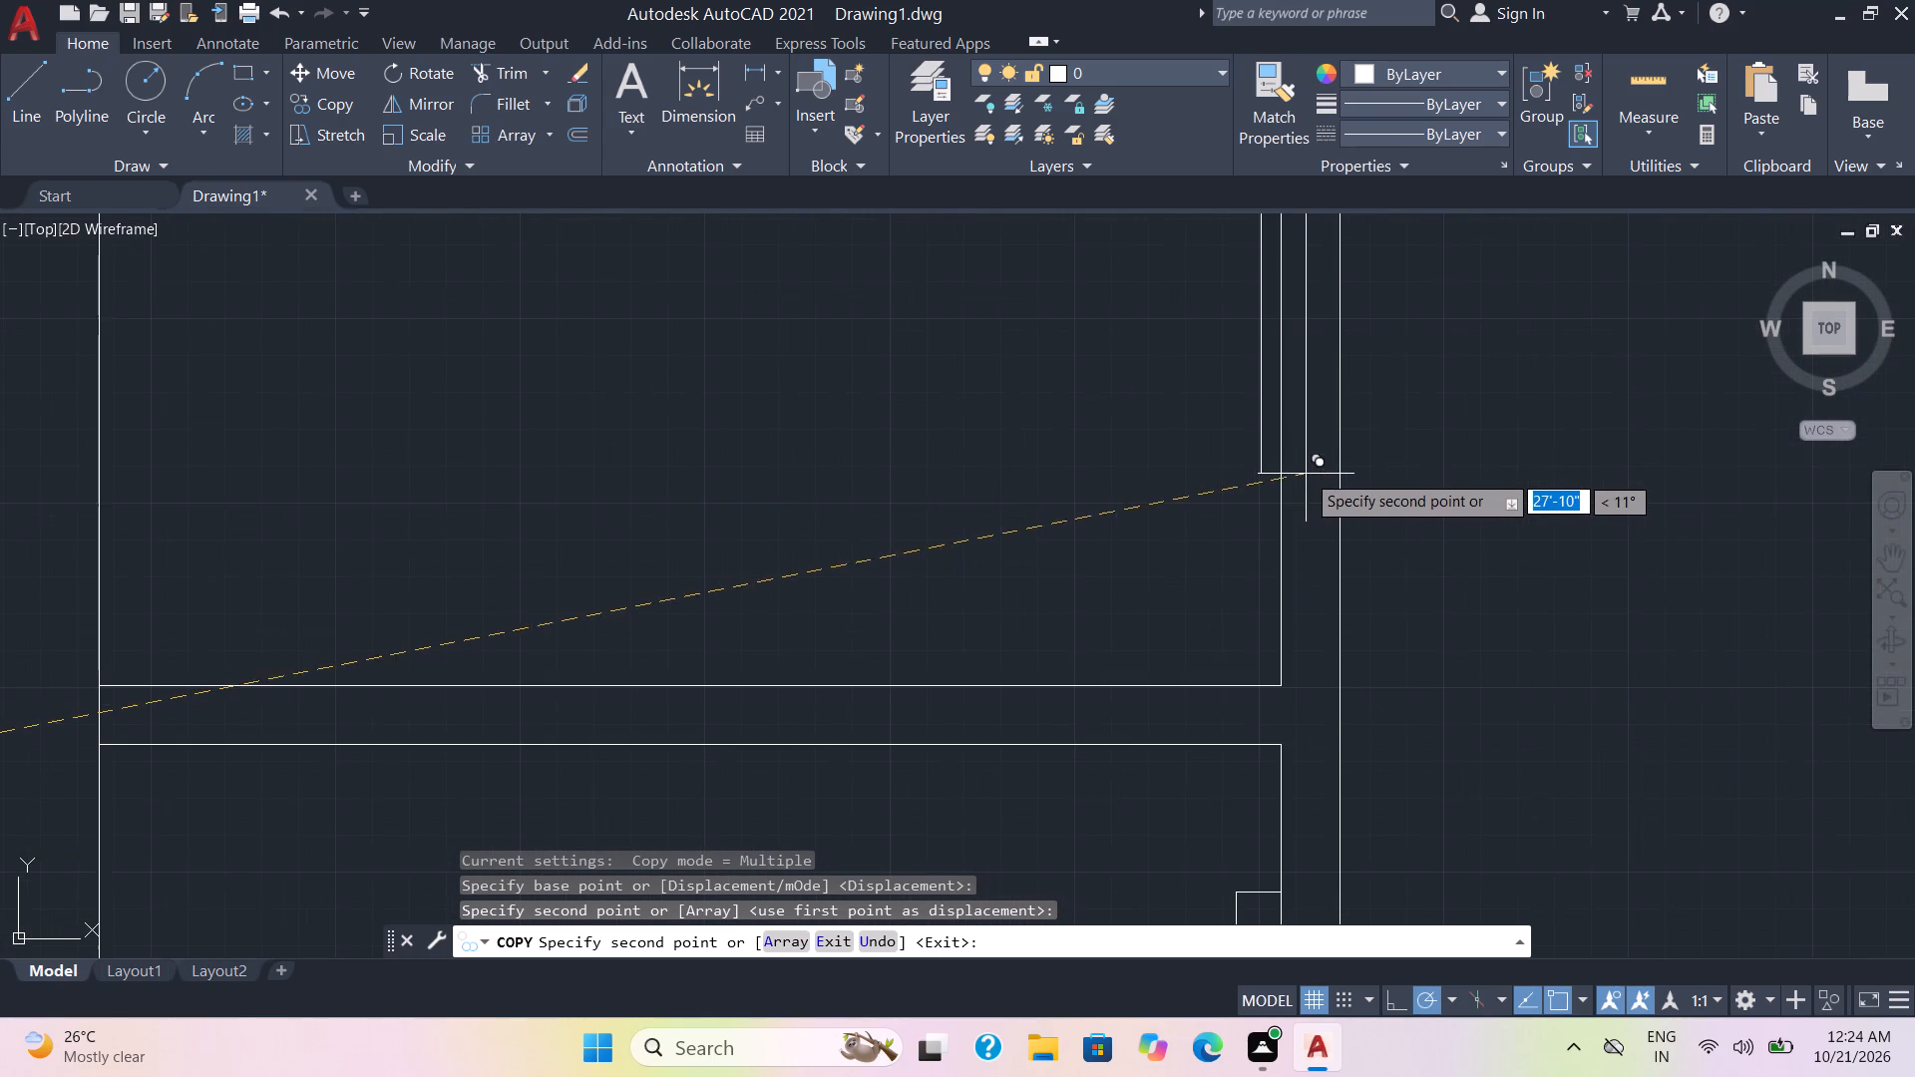
scroll(1280, 472, "down", 2)
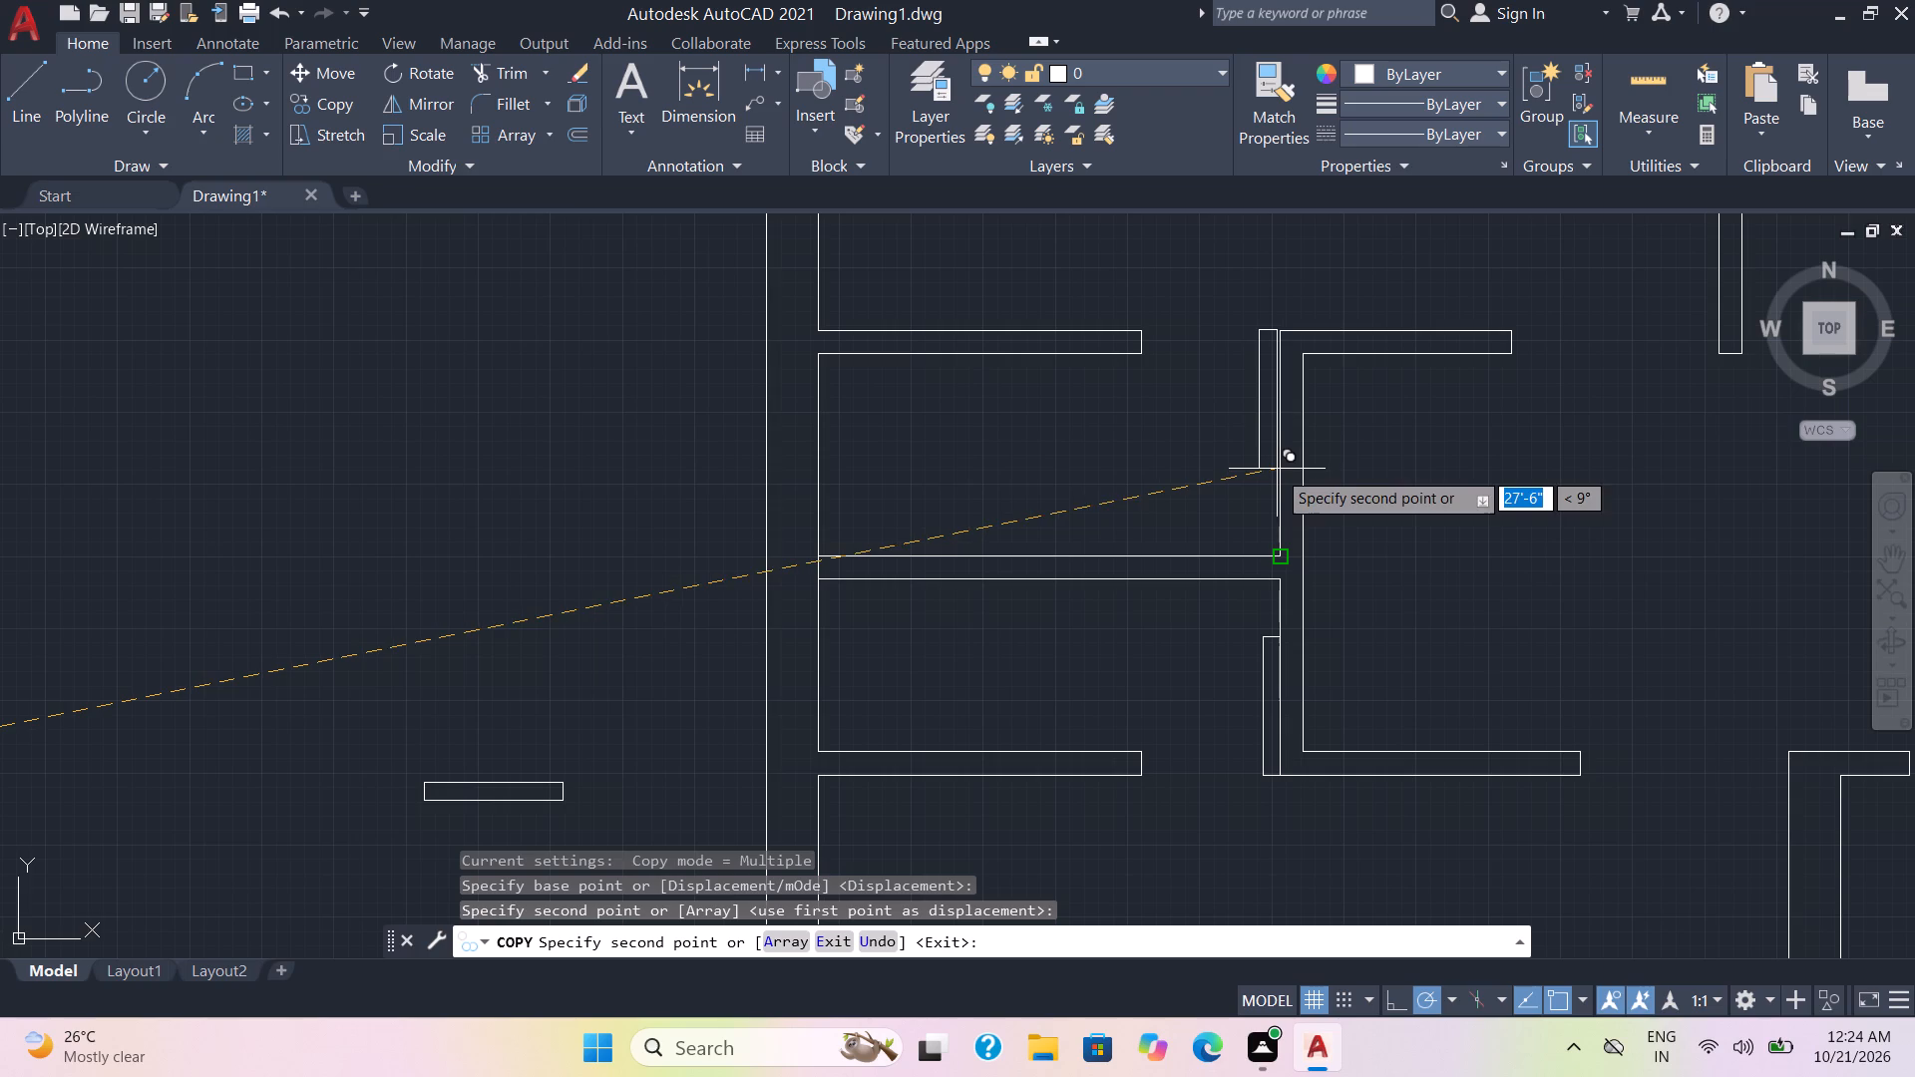
scroll(1281, 468, "up", 1)
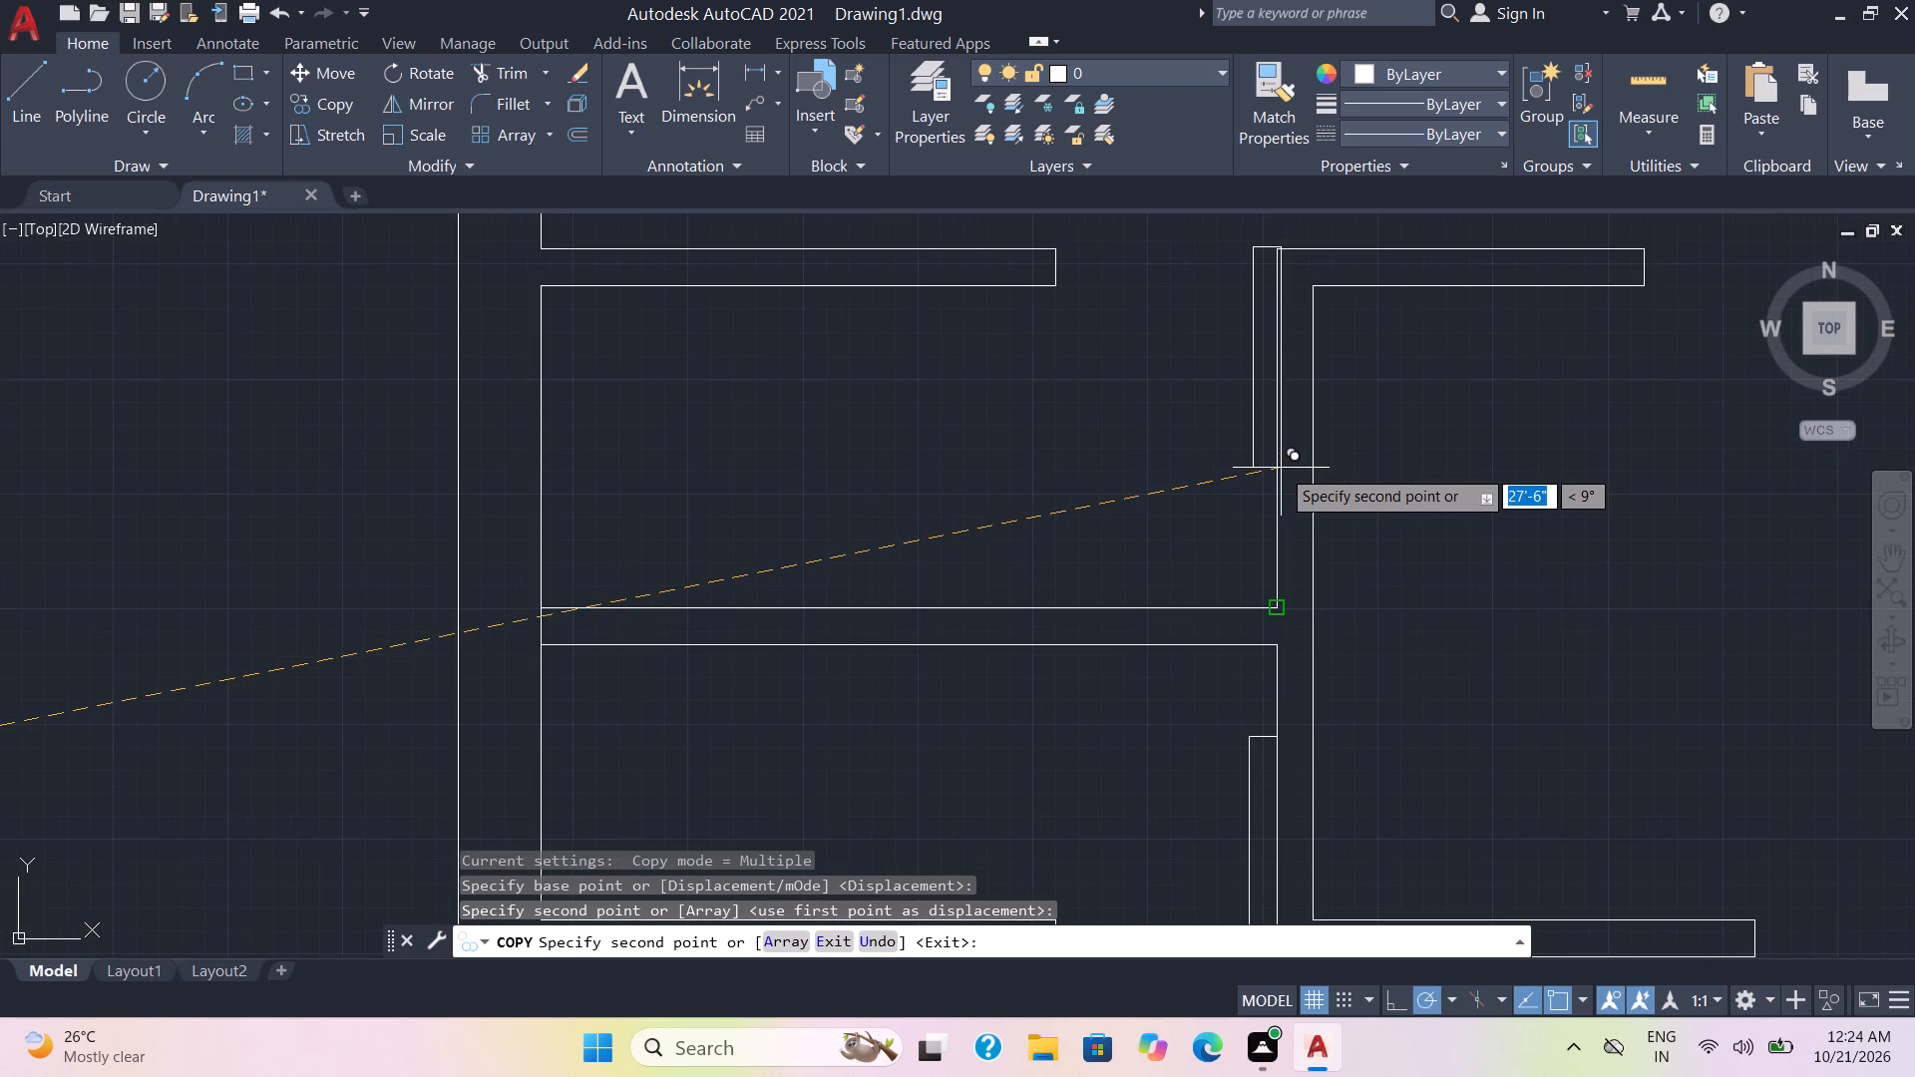
left_click(1273, 253)
Place two copies along the left vertical partition: at the lower end of its left face, and on its right face near the horizontal partition.
scroll(1273, 257, "down", 3)
scroll(1340, 330, "down", 1)
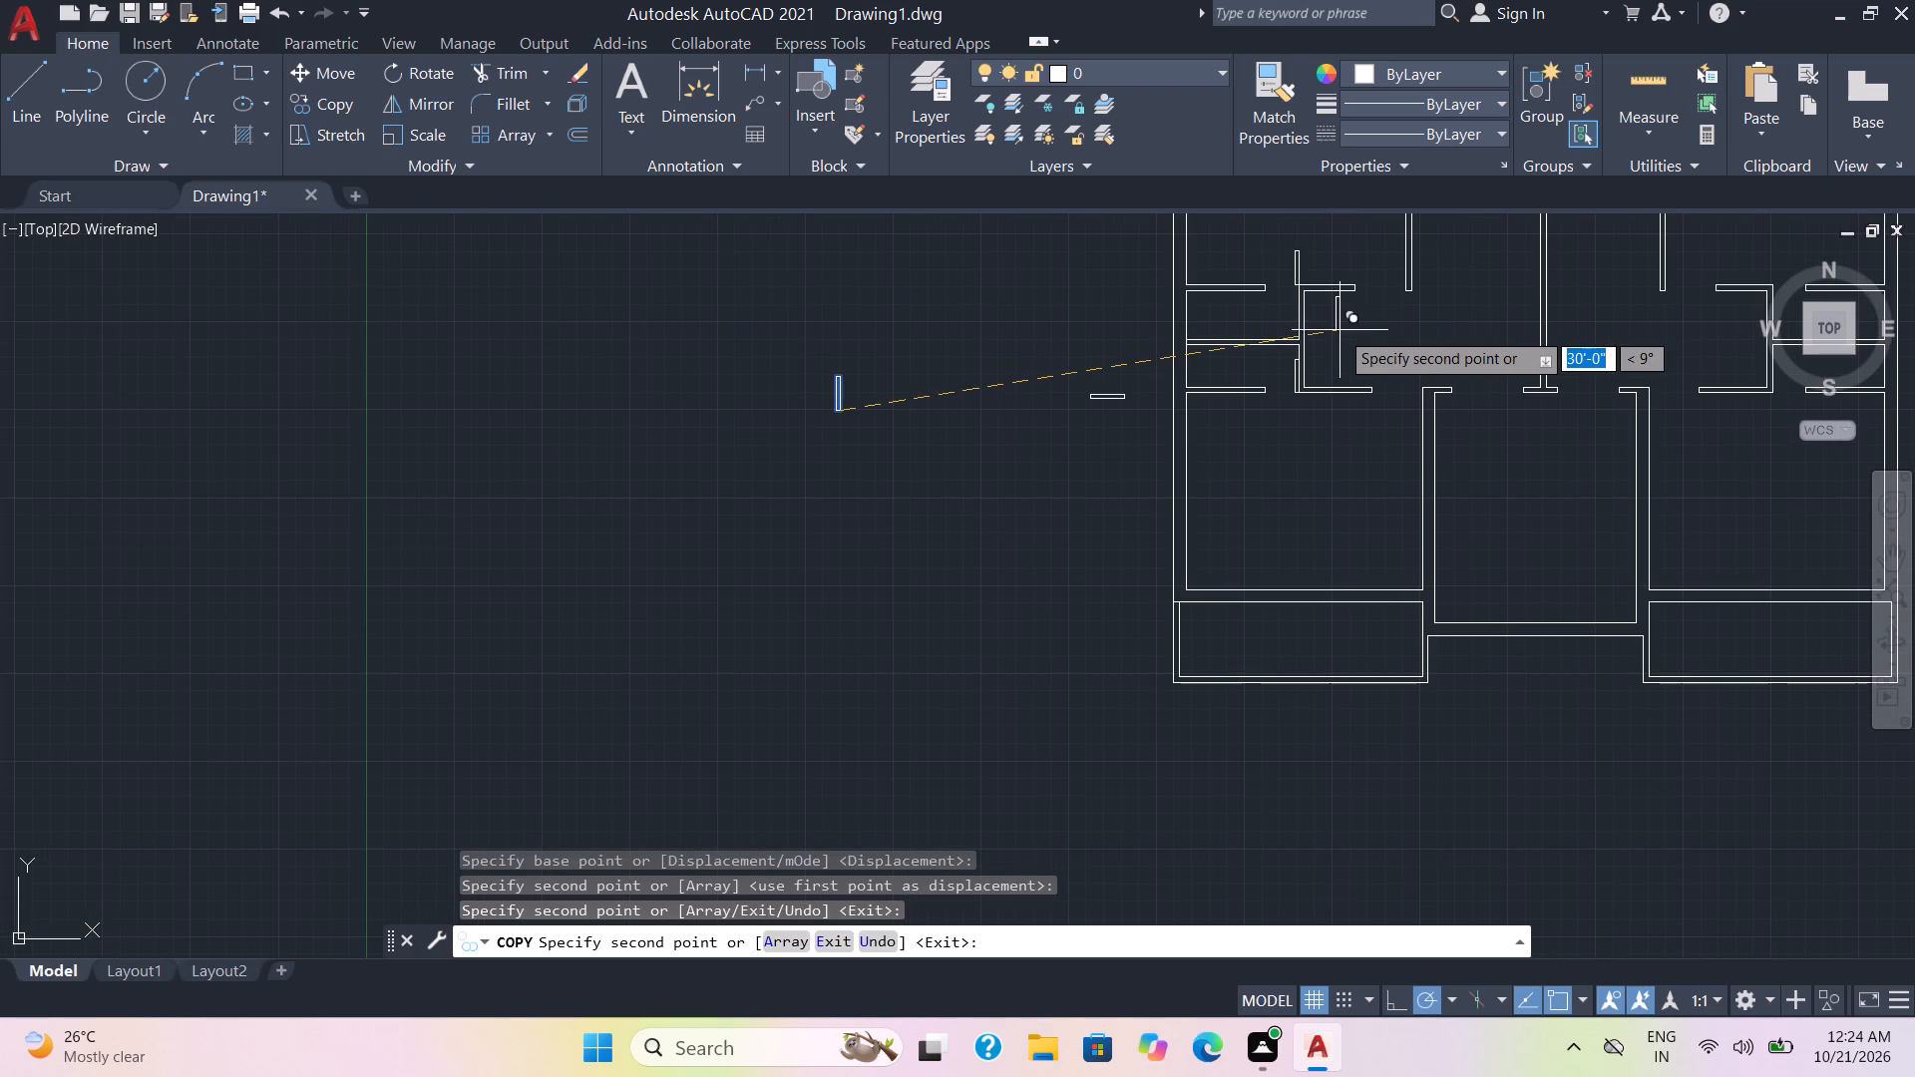
scroll(1399, 291, "up", 3)
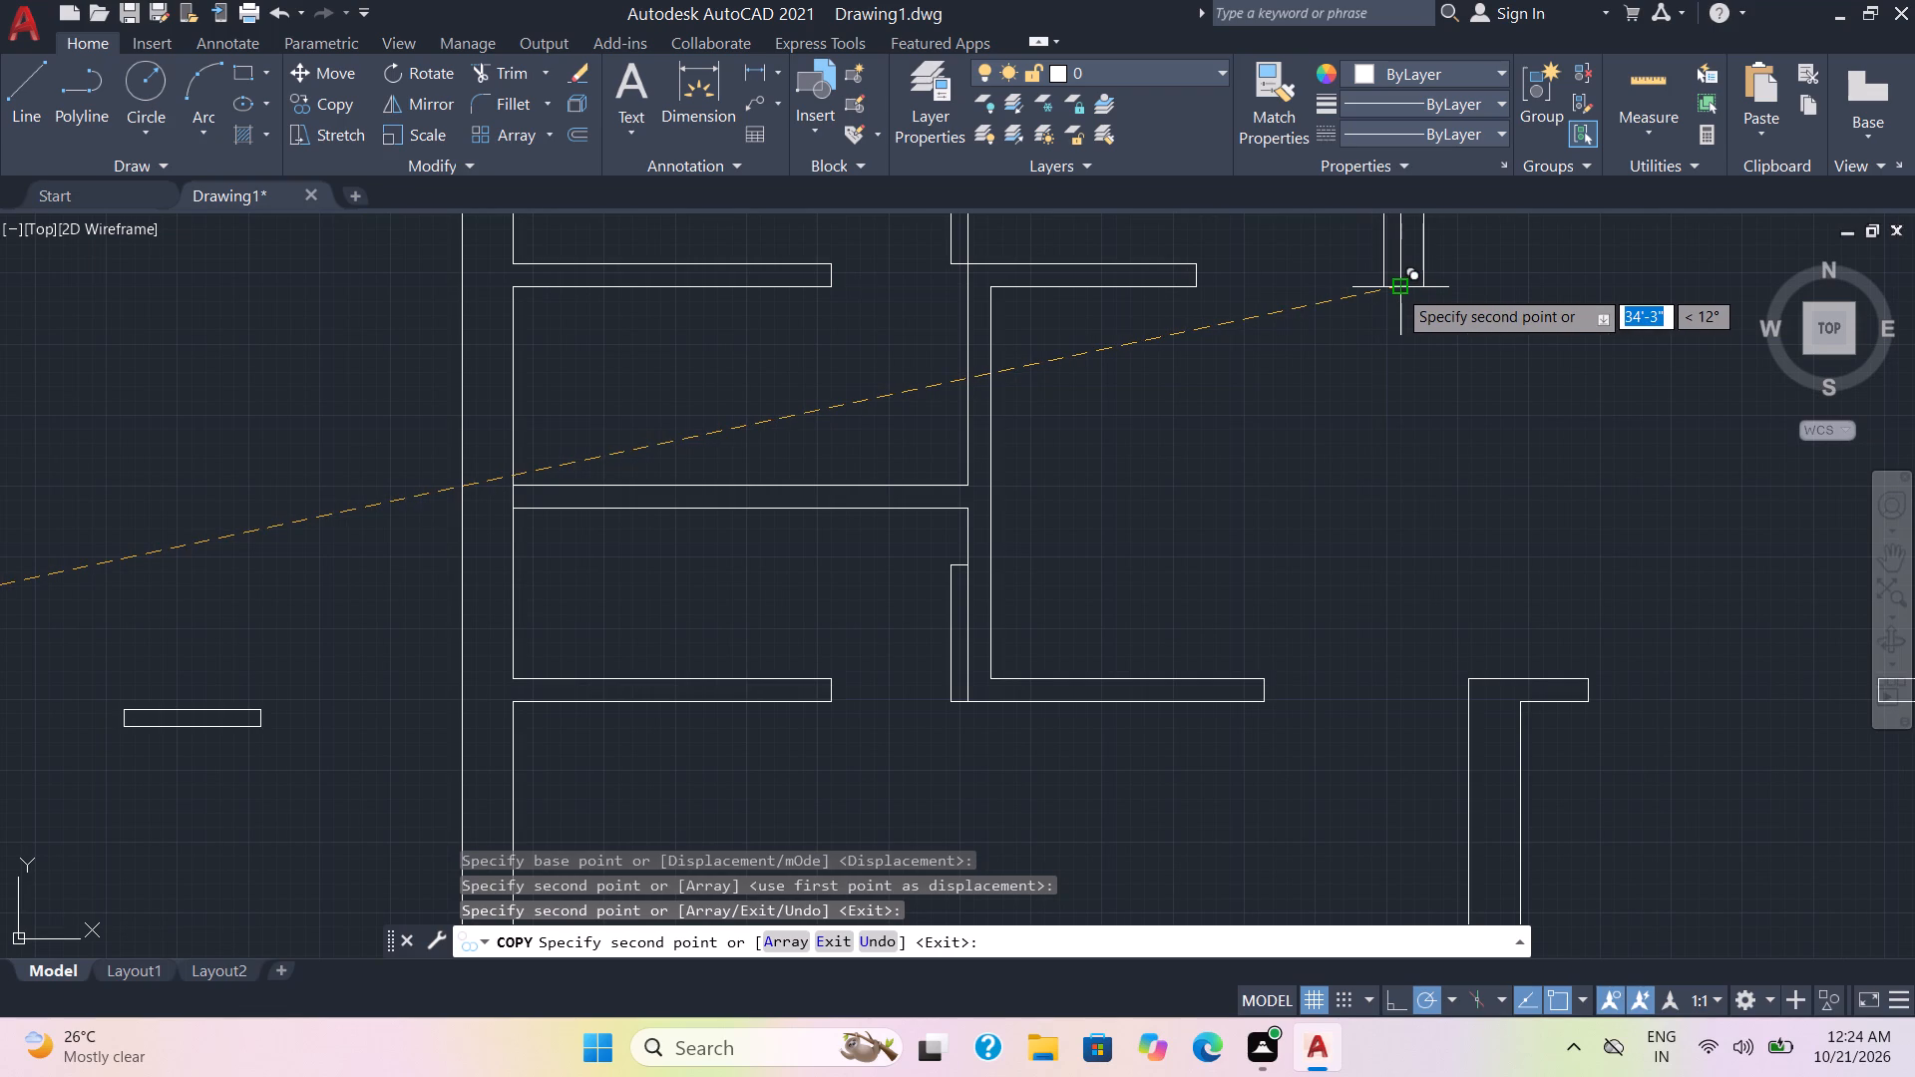
left_click(1401, 288)
scroll(1402, 416, "down", 3)
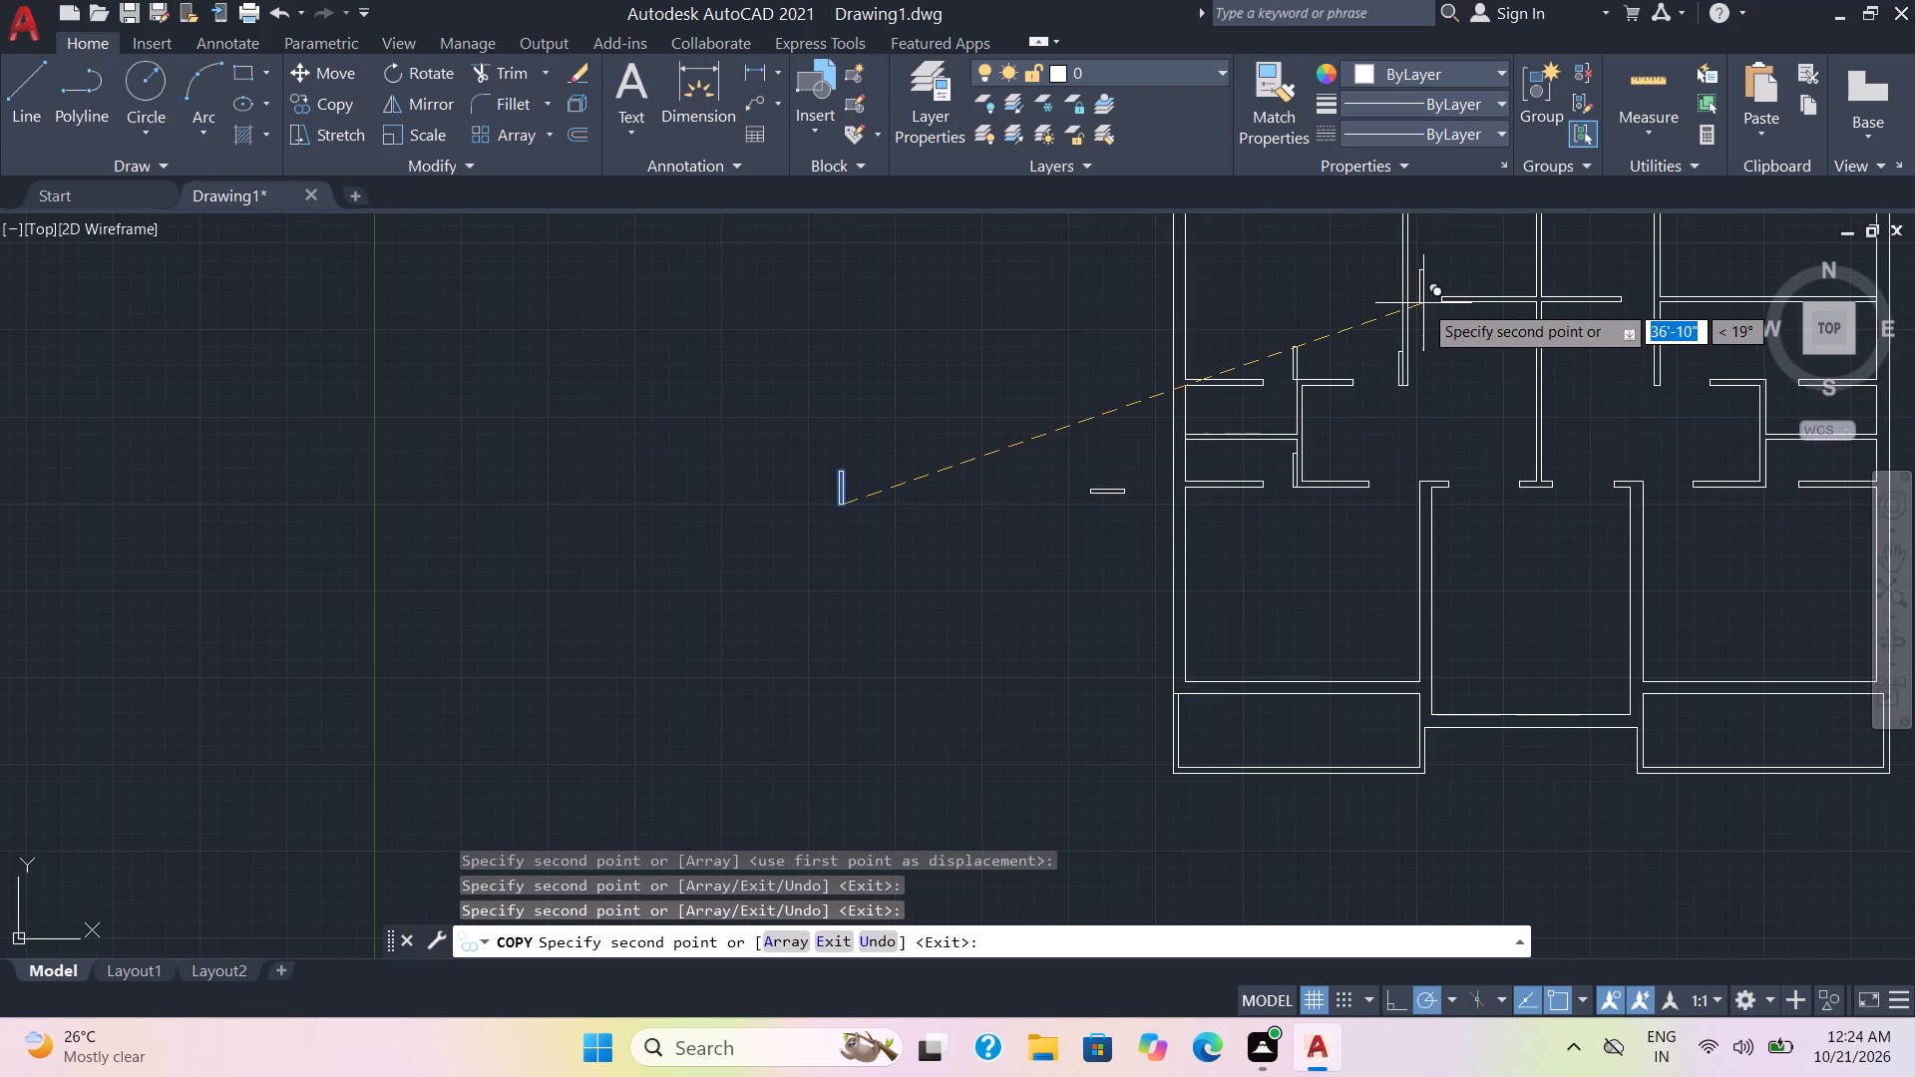
scroll(1423, 303, "up", 3)
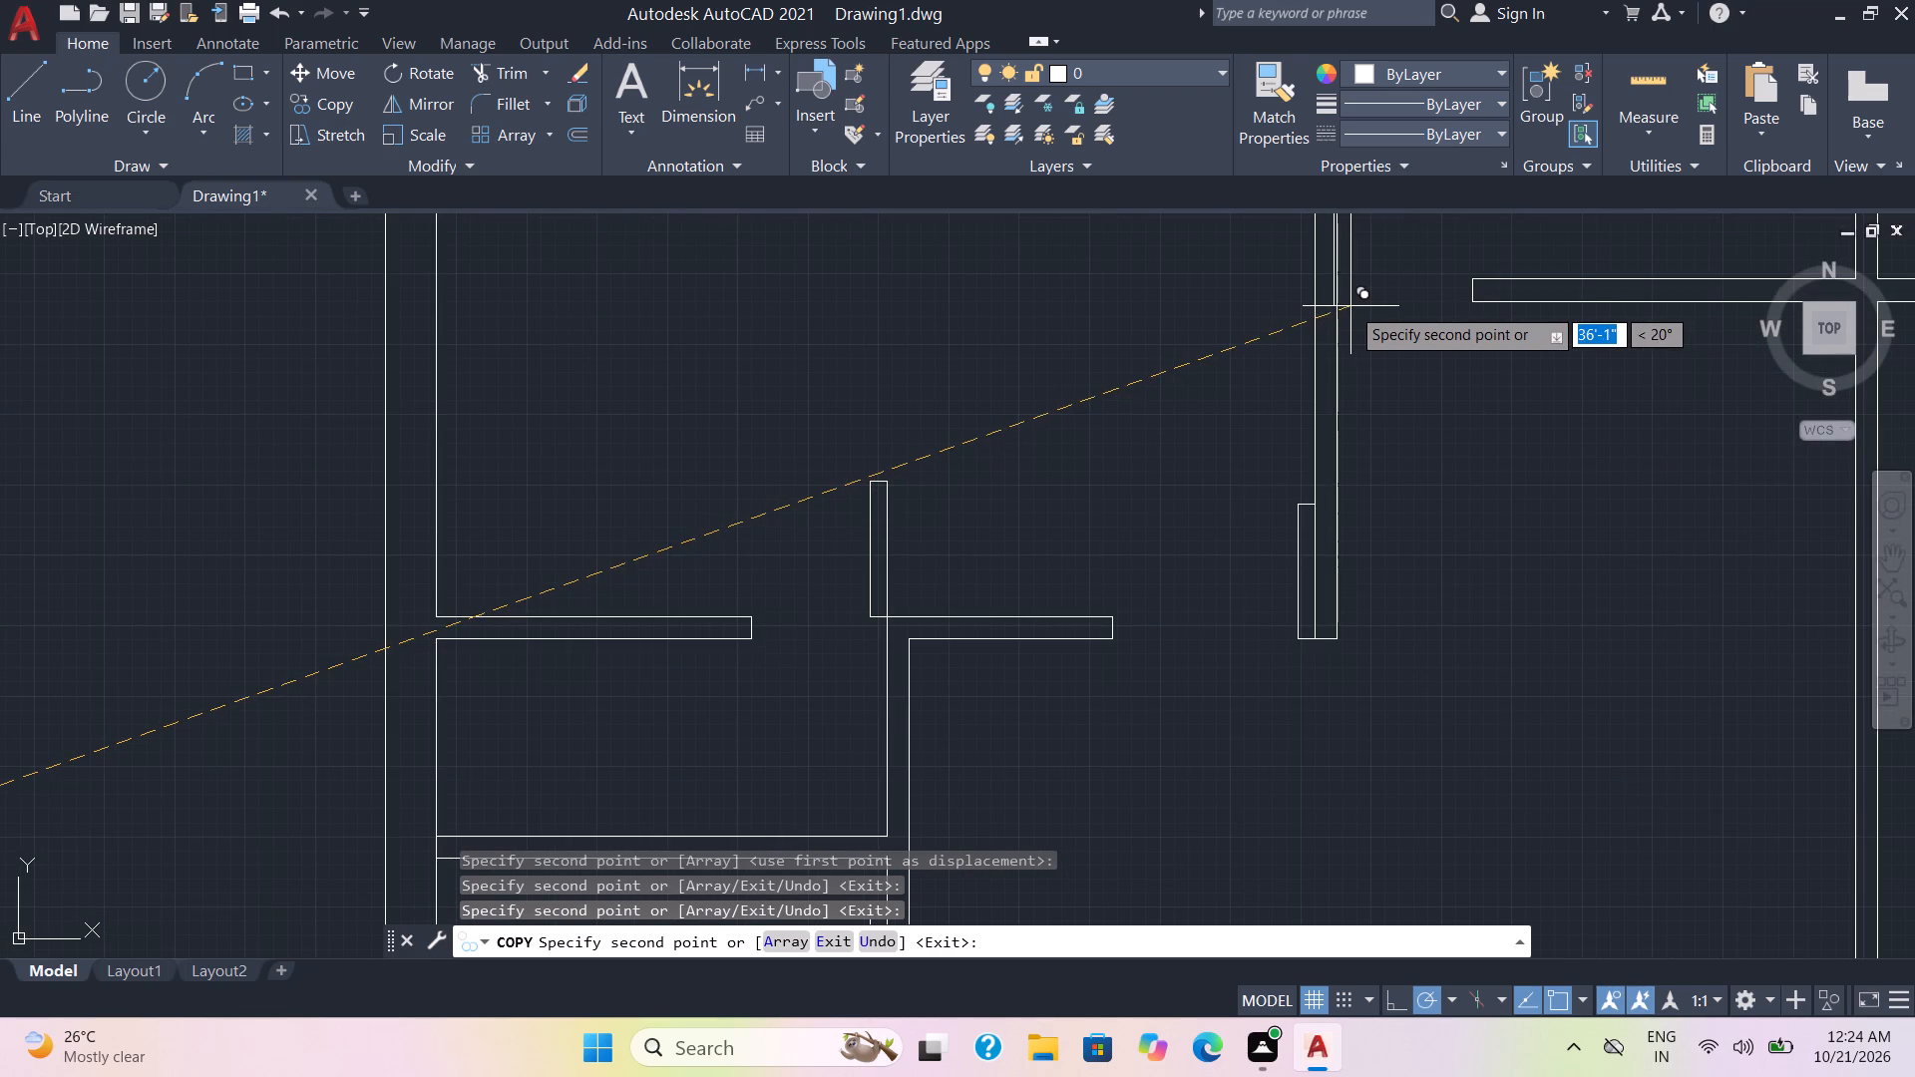
scroll(1350, 306, "down", 2)
scroll(1348, 304, "up", 2)
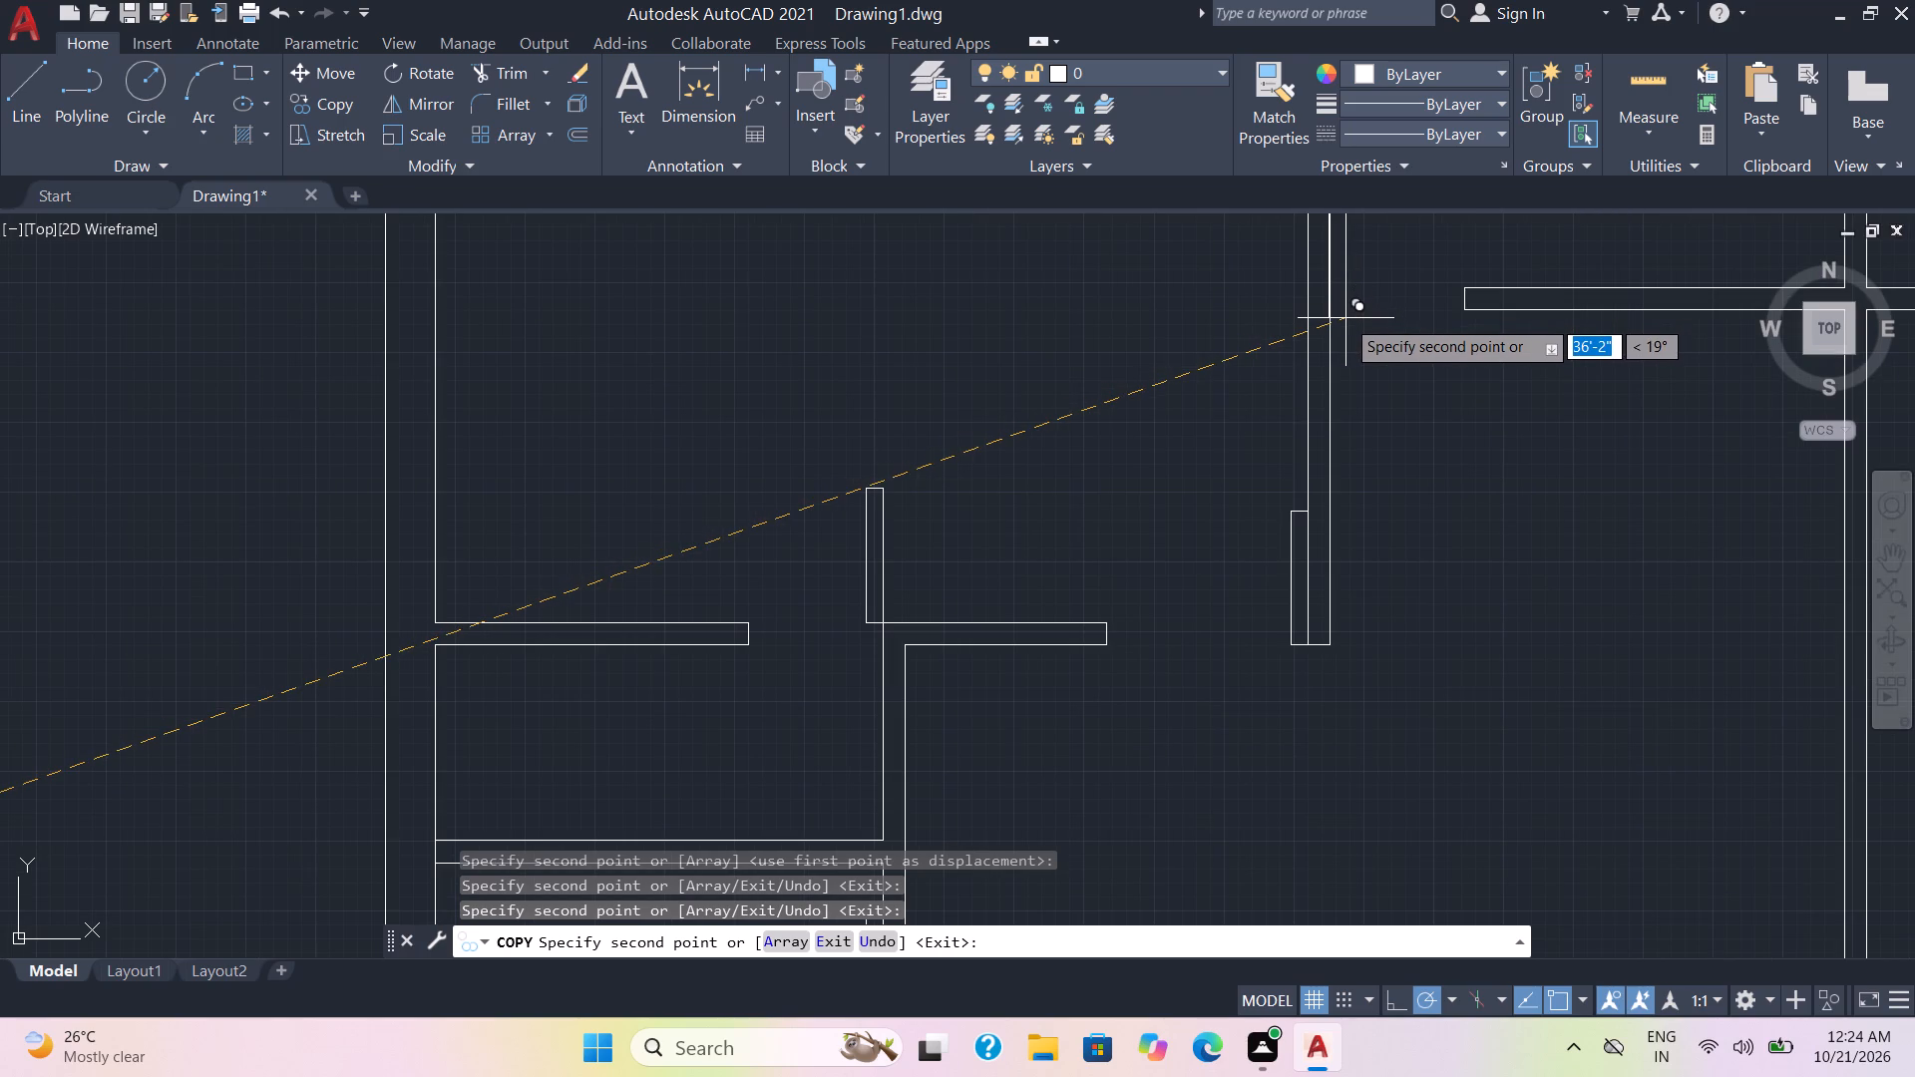
left_click(1345, 318)
Place the upright rectangle against the left face of the right vertical partition at its lower end.
scroll(1411, 359, "down", 2)
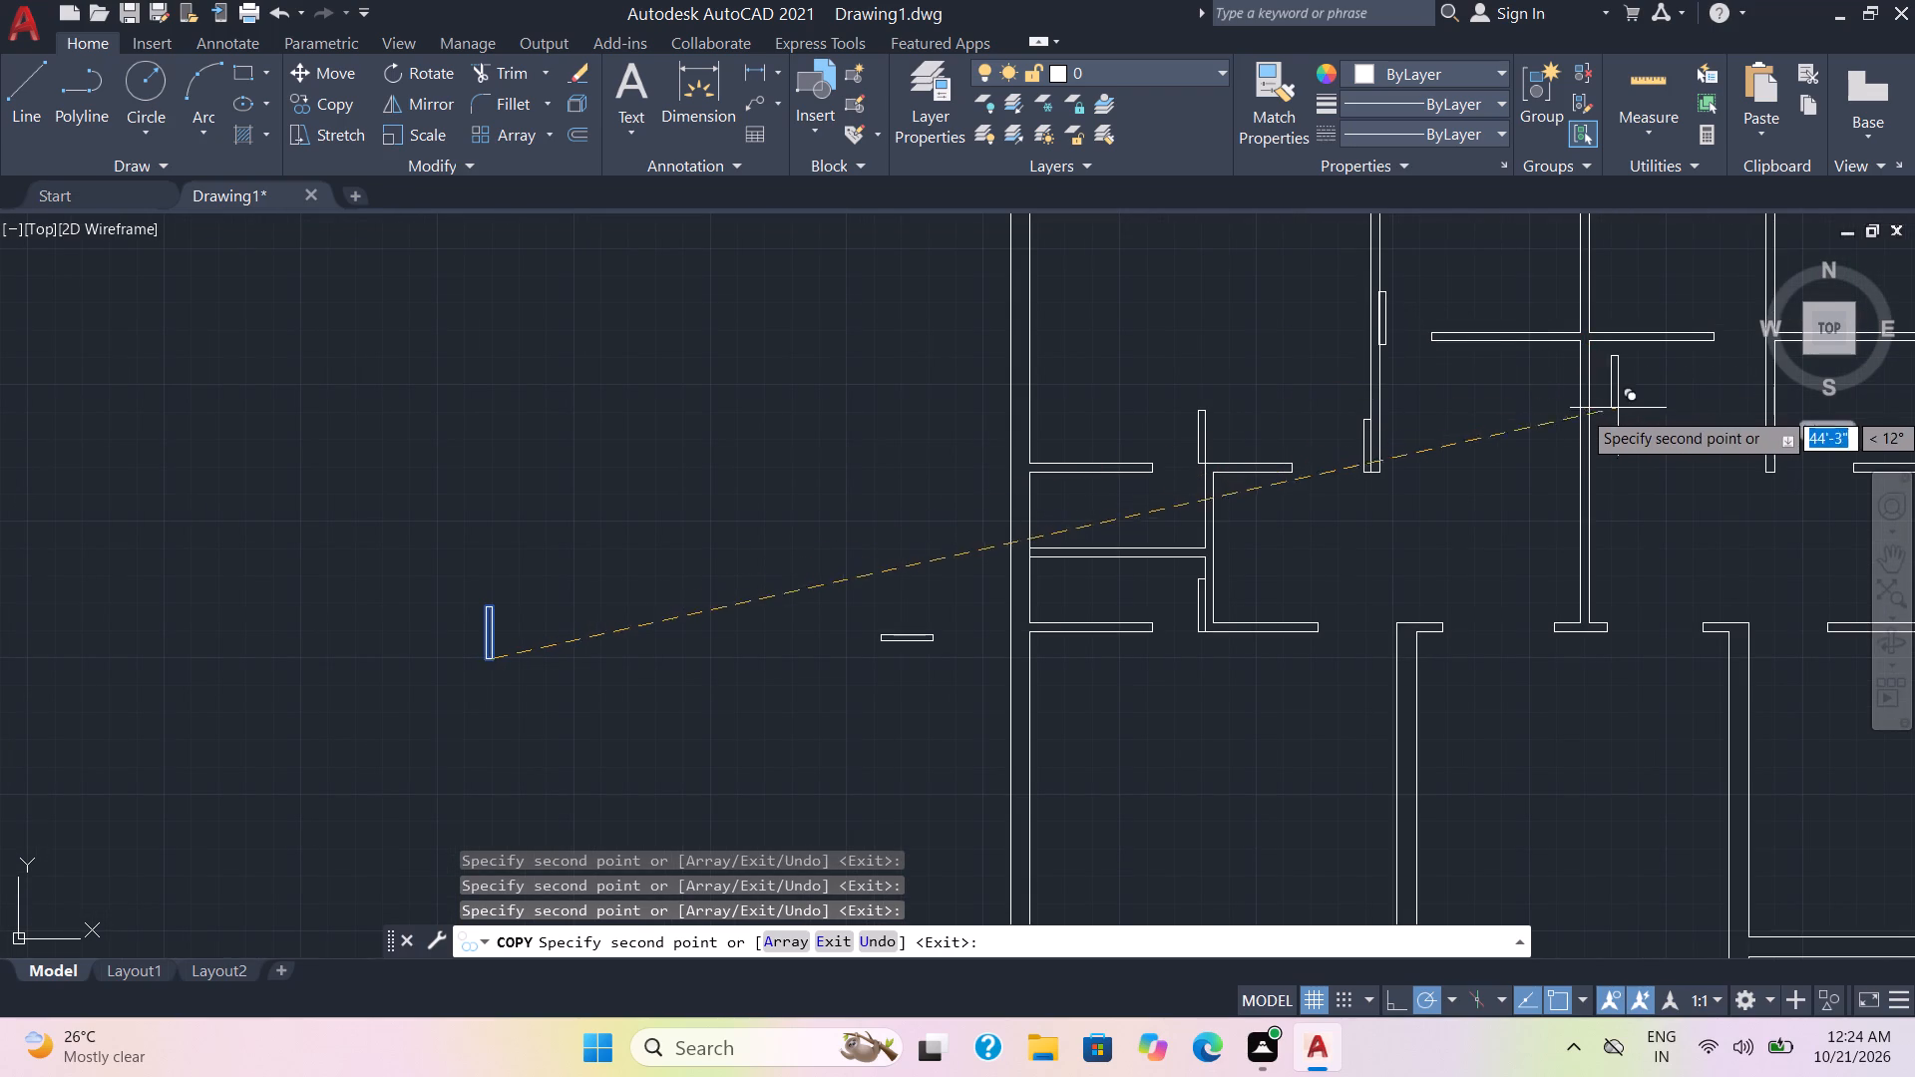
middle_click_drag(1655, 421, 1591, 417)
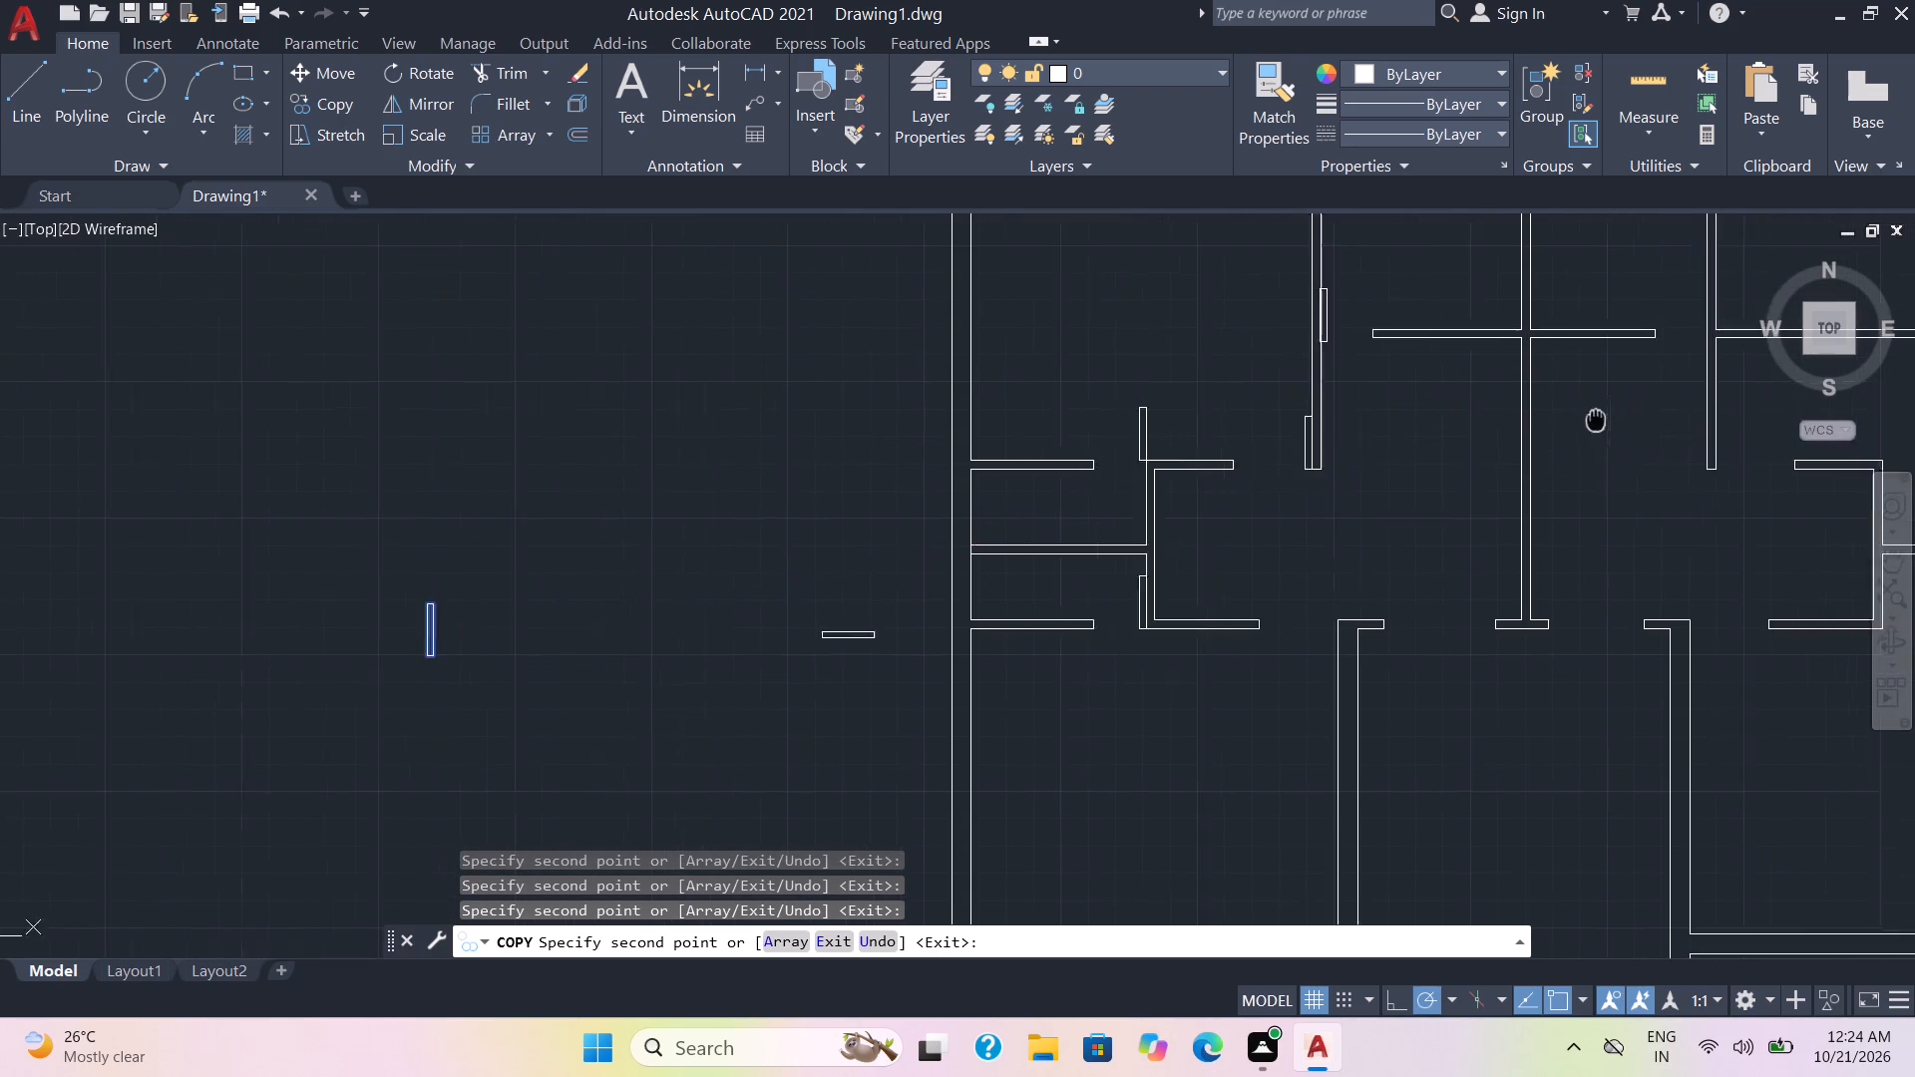
middle_click_drag(1591, 417, 1314, 400)
scroll(1417, 325, "up", 3)
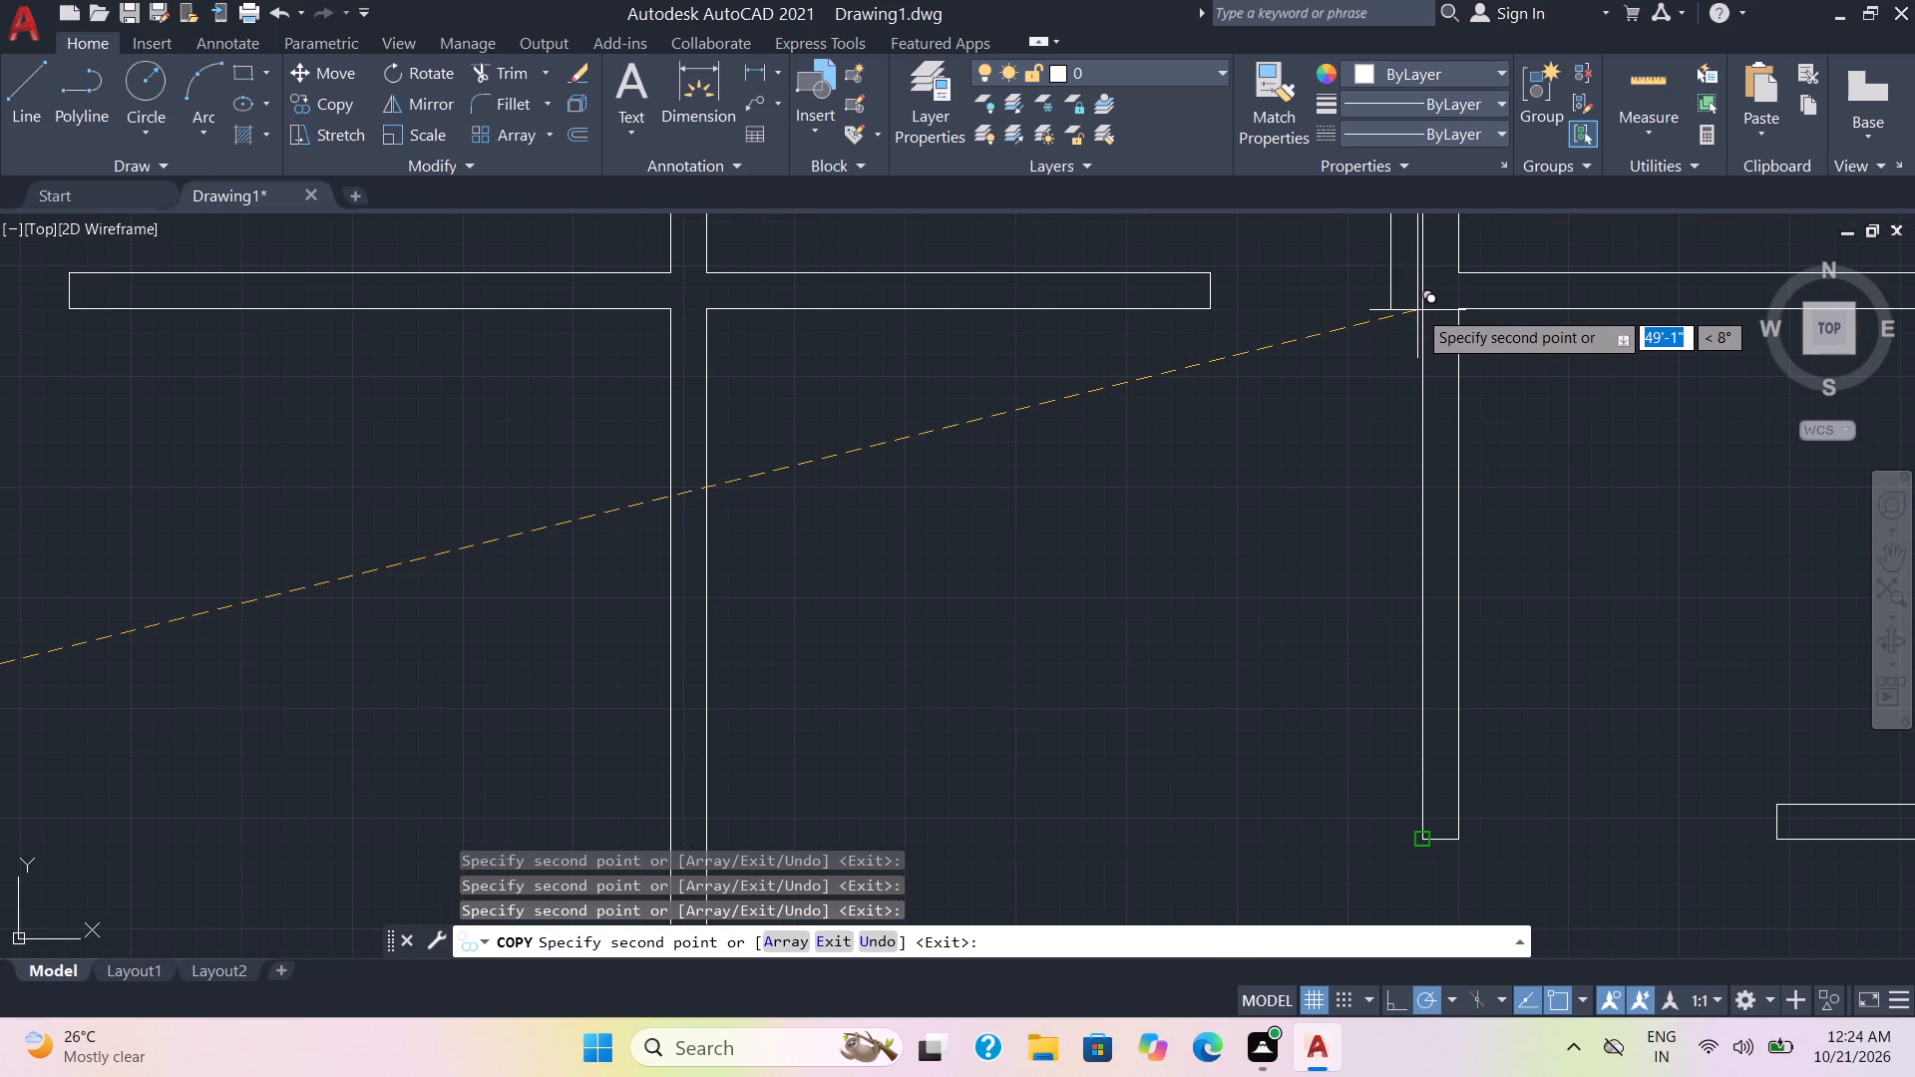
scroll(1421, 308, "up", 1)
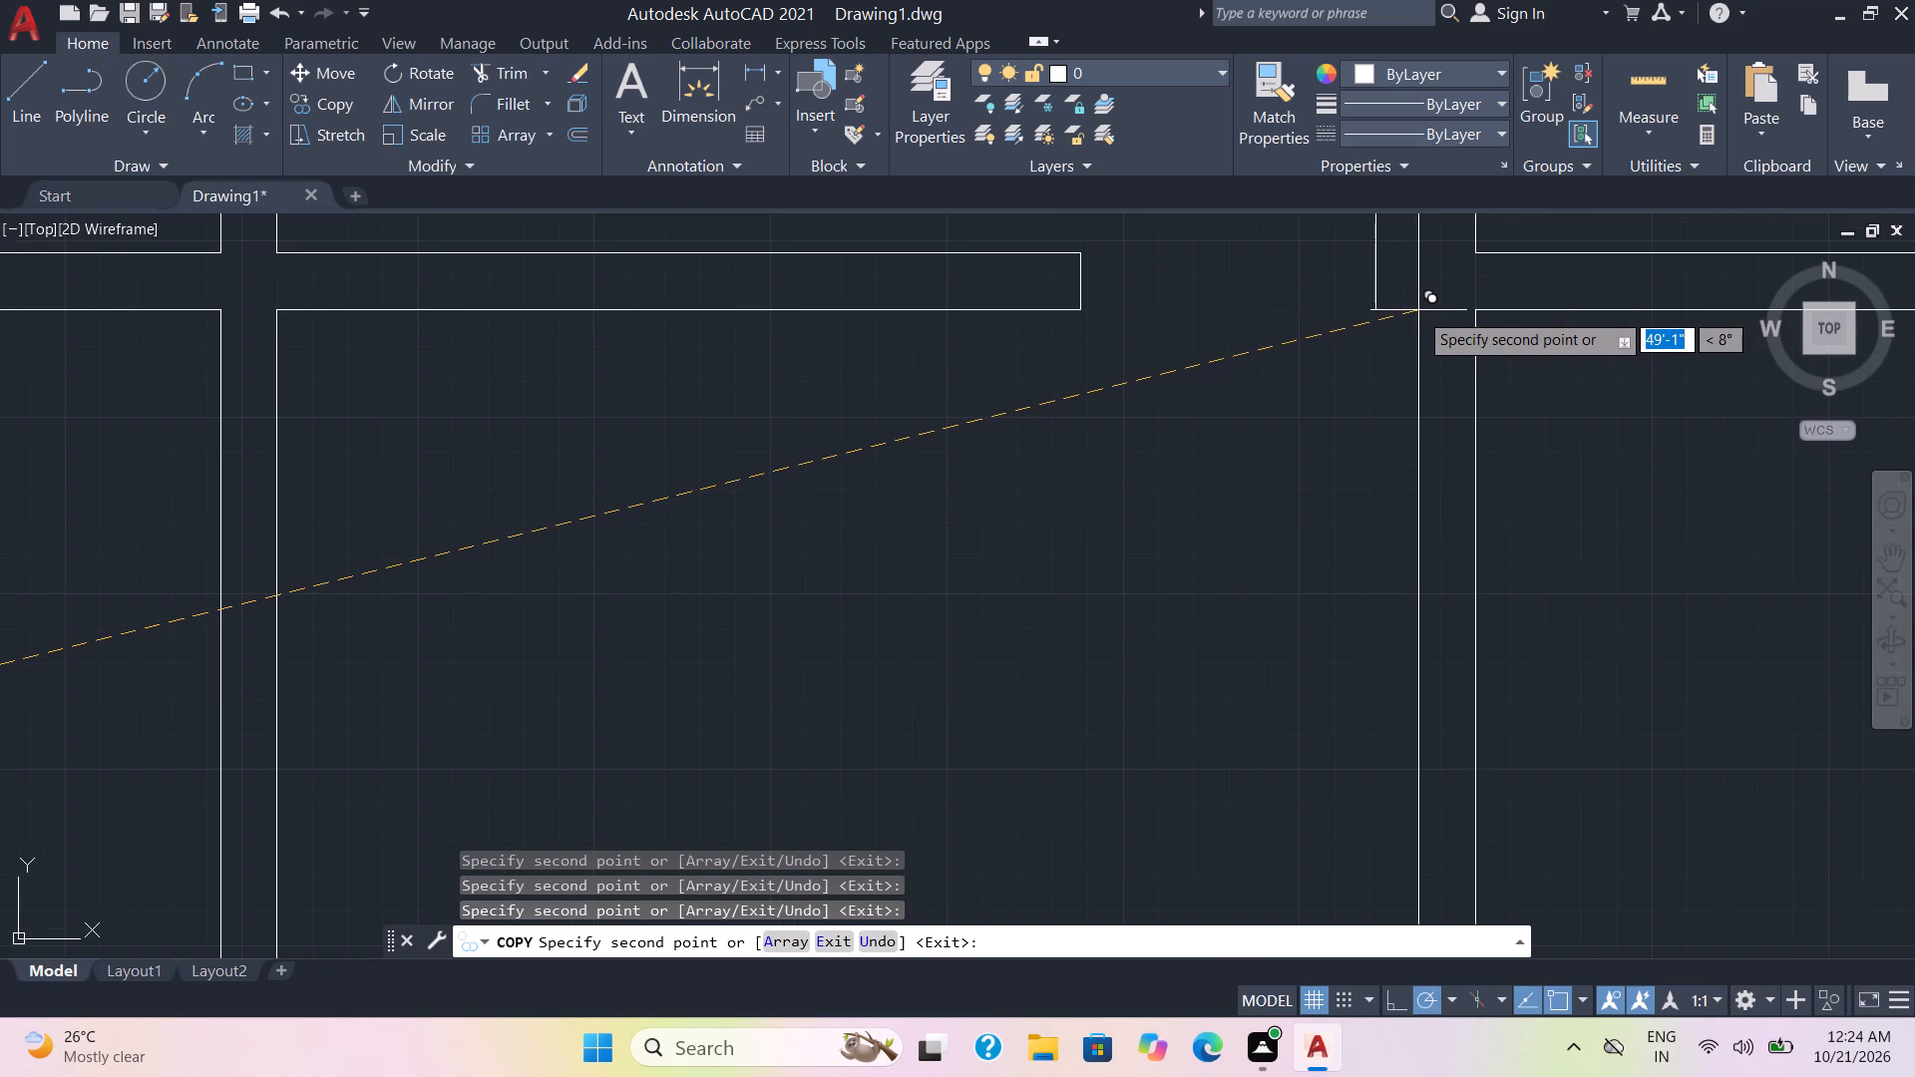
left_click(1418, 311)
scroll(1418, 311, "down", 2)
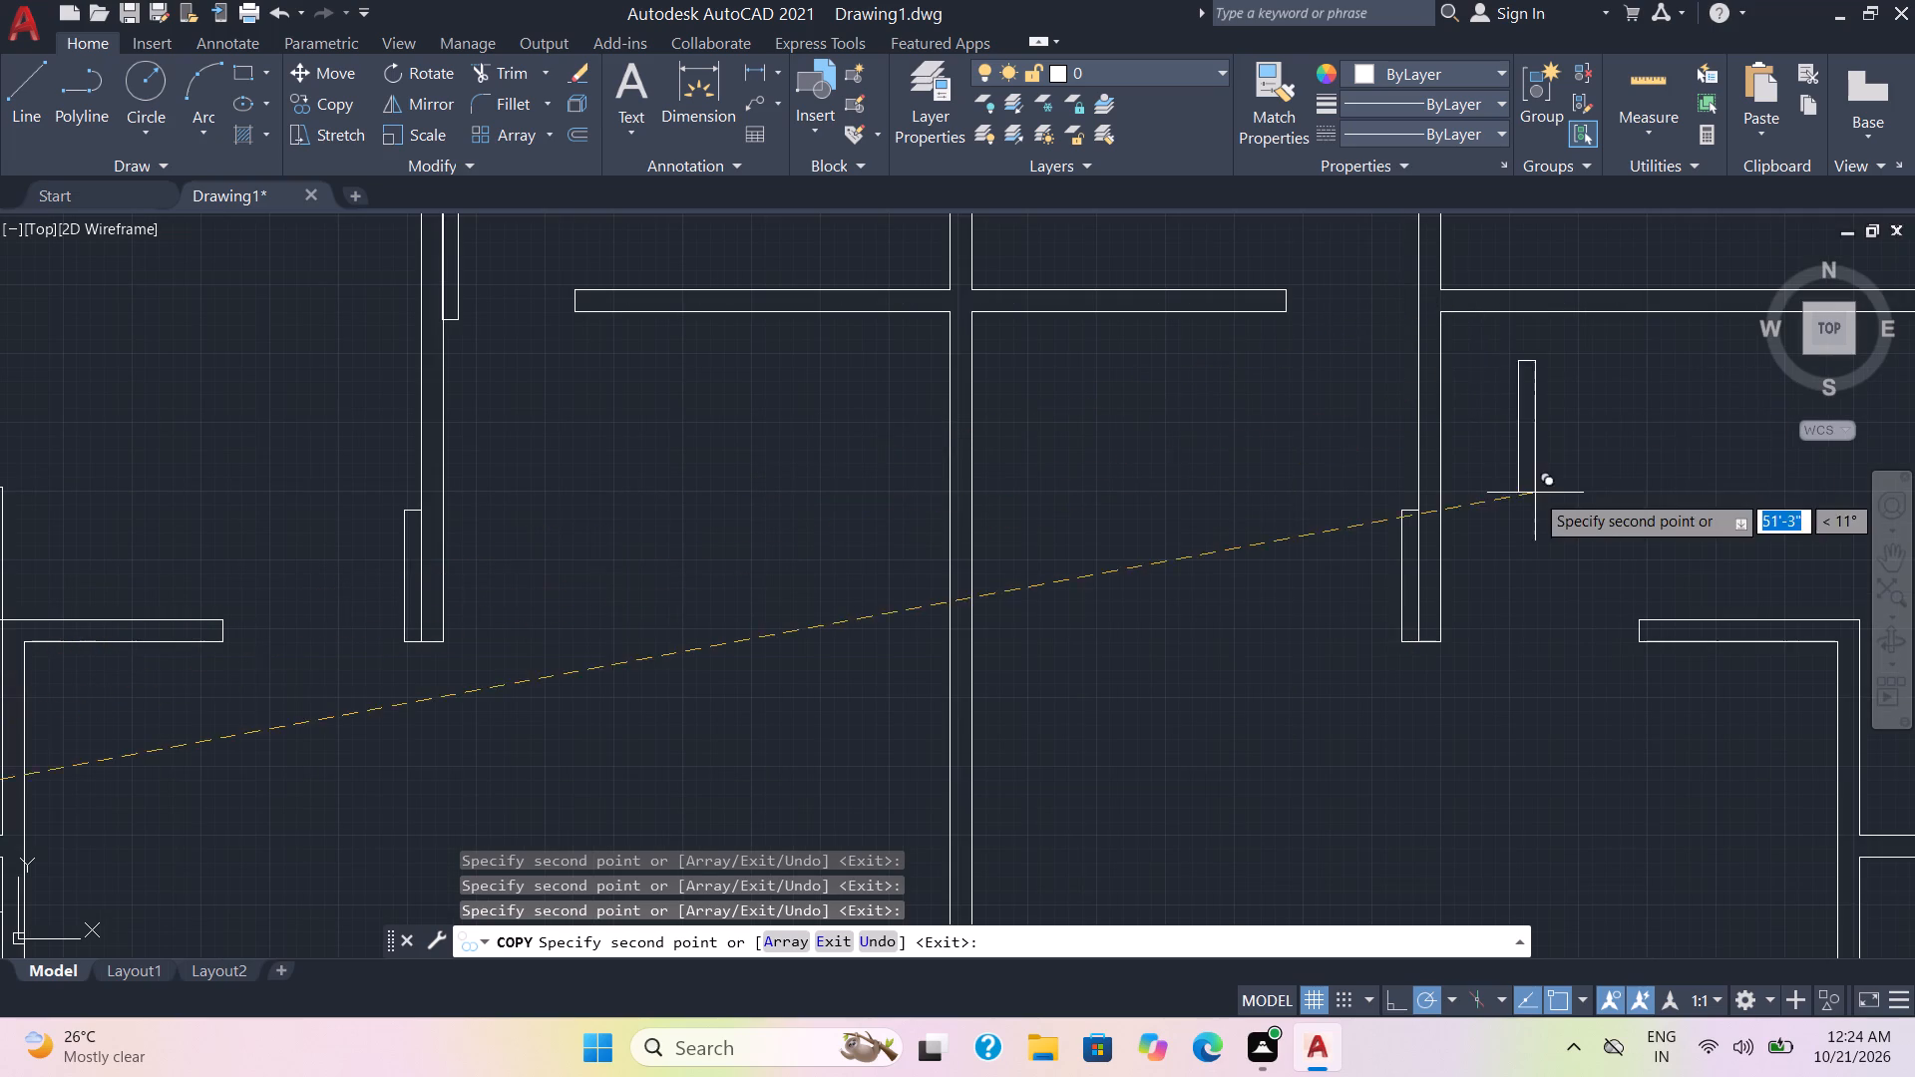
scroll(1427, 359, "up", 3)
middle_click_drag(1389, 298, 1314, 794)
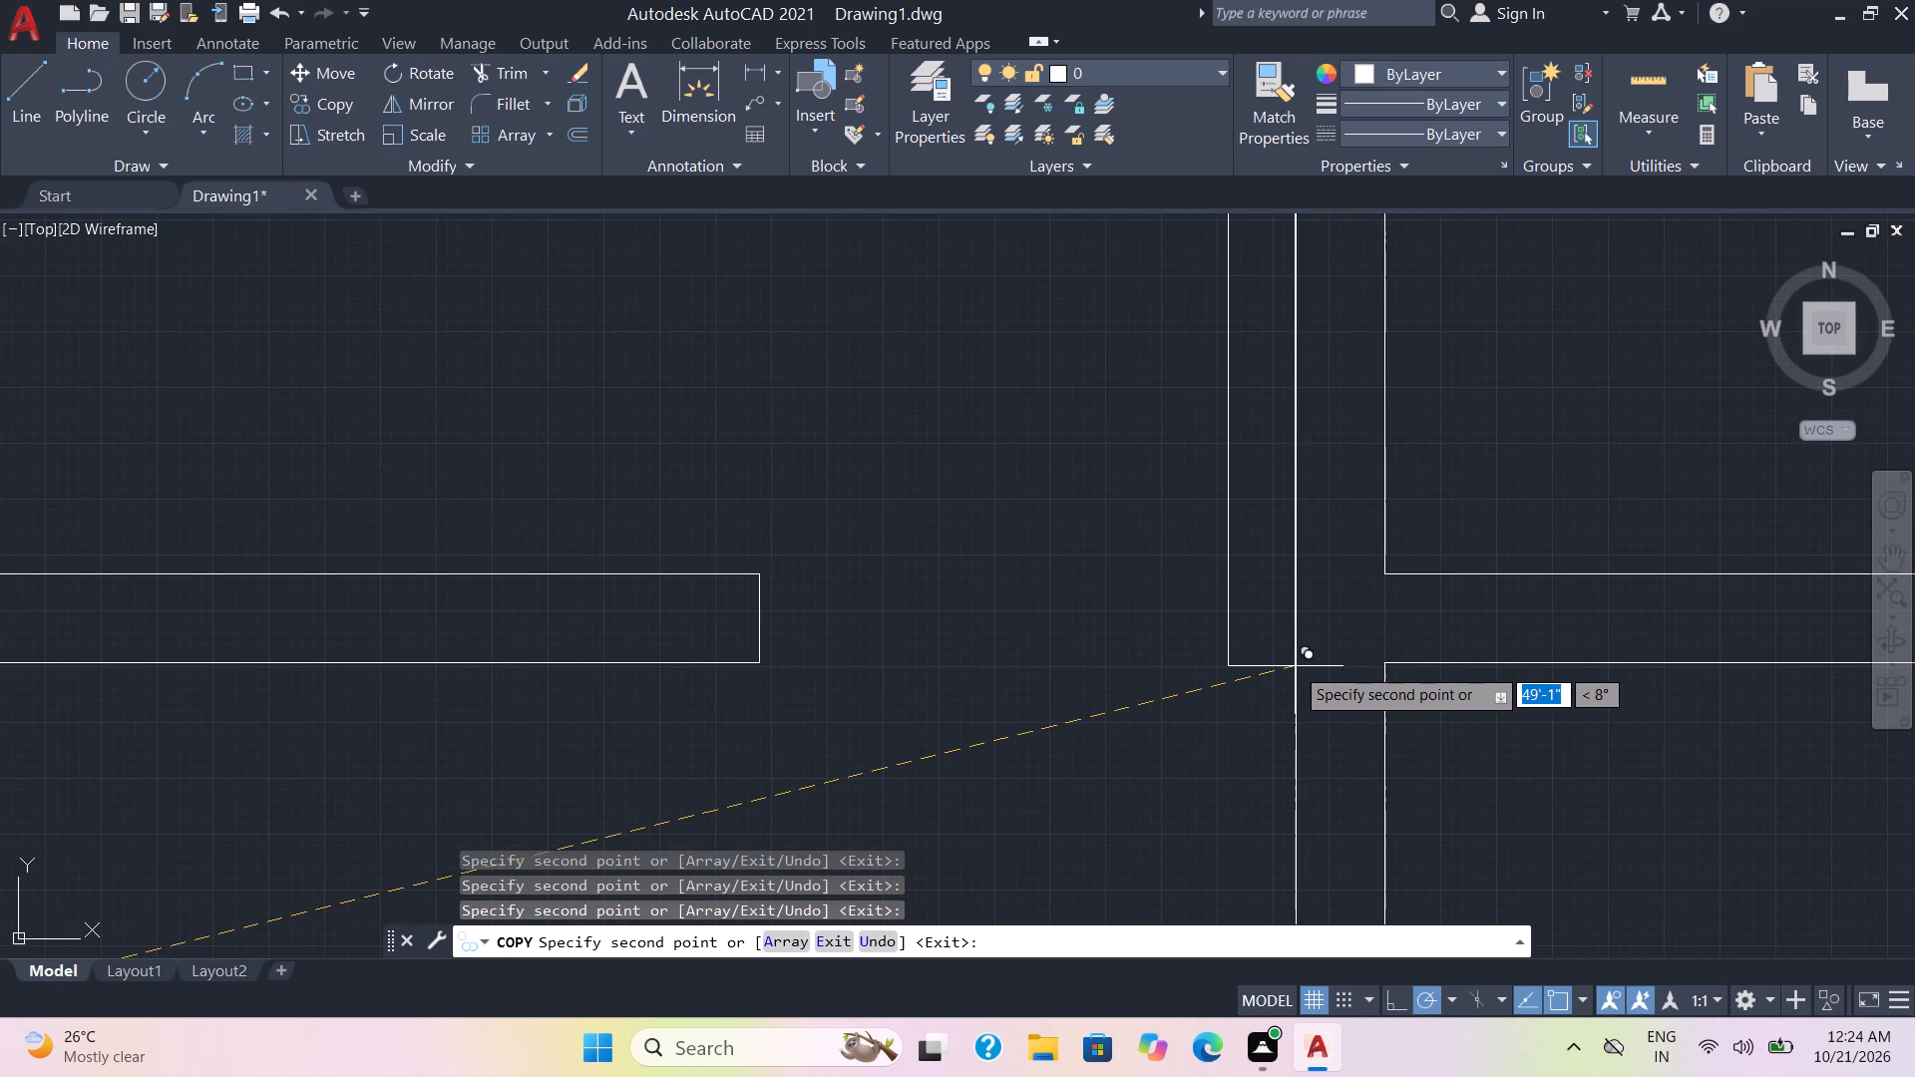
left_click(1295, 666)
scroll(1459, 733, "down", 3)
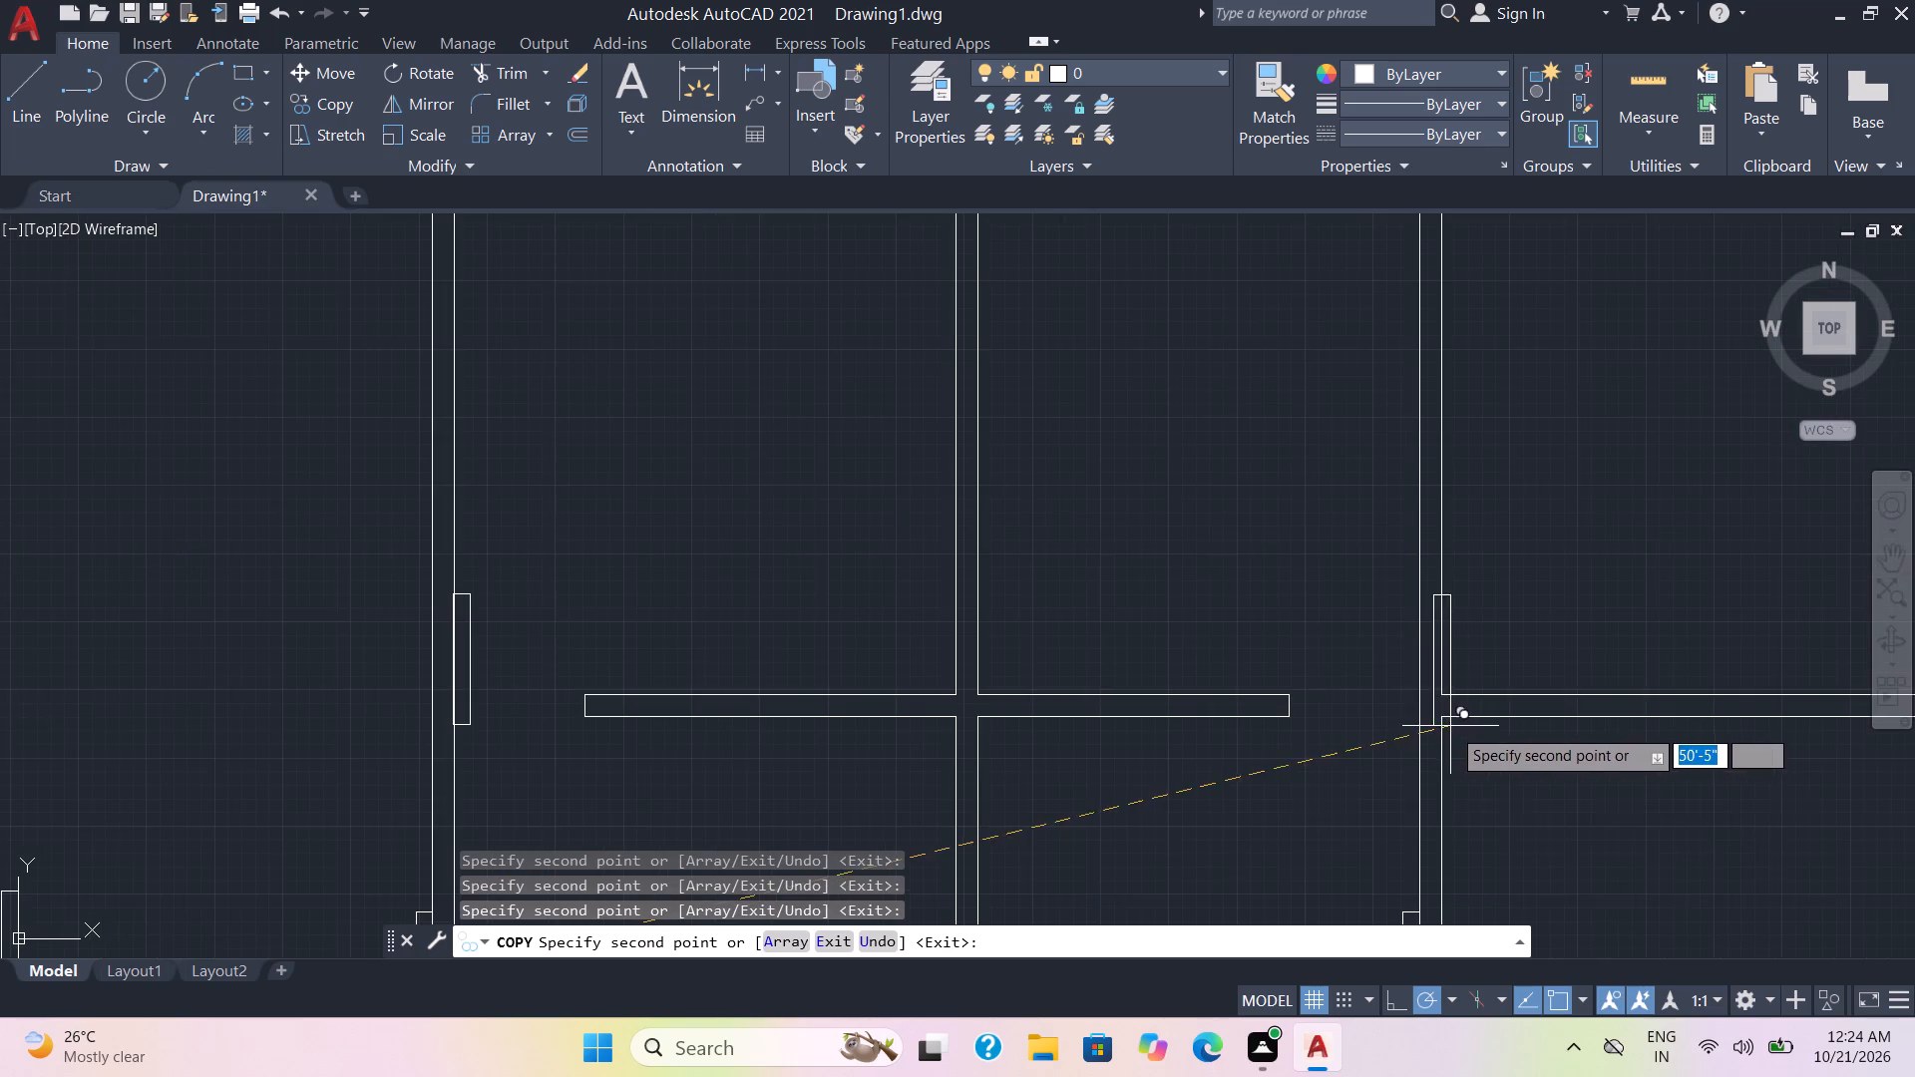
Place a copy against the right face of the right vertical partition, flush with its lower end.
scroll(1520, 864, "down", 2)
middle_click_drag(1522, 840, 1271, 380)
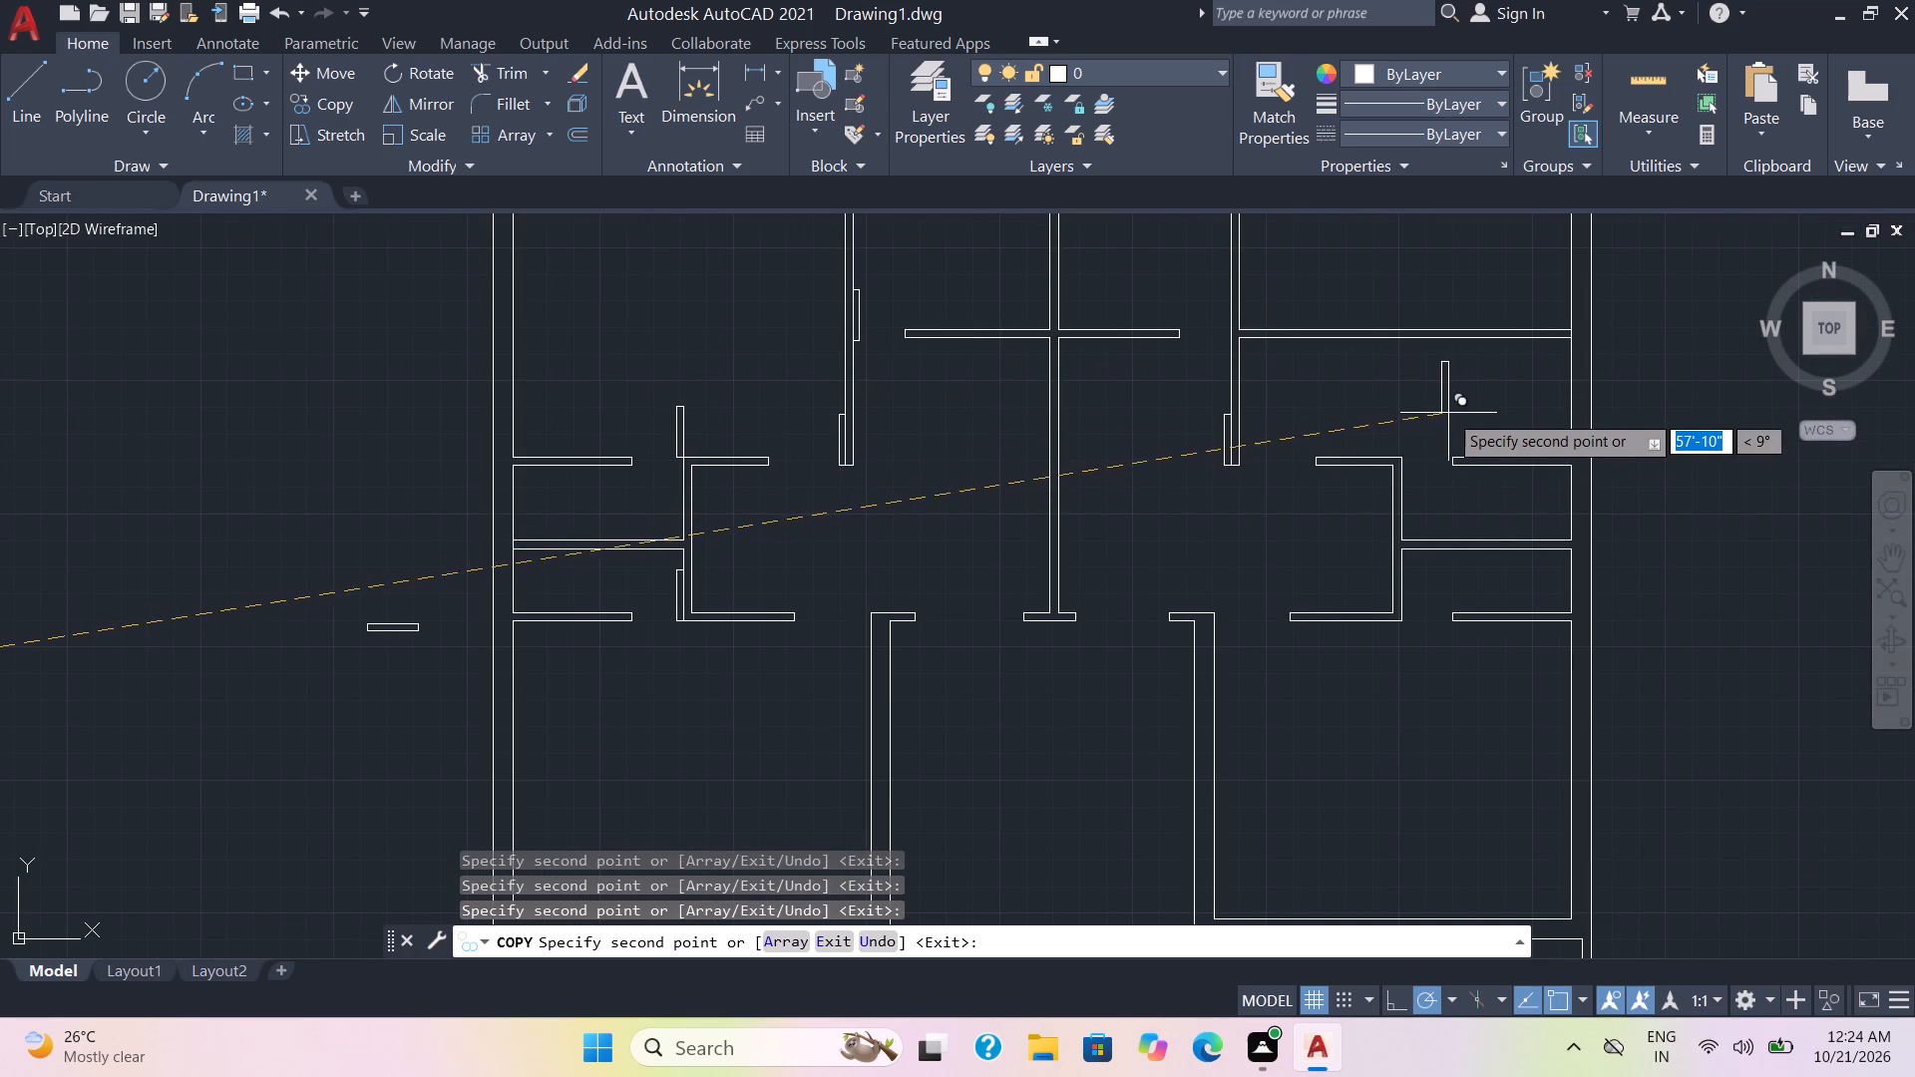
scroll(1448, 413, "down", 1)
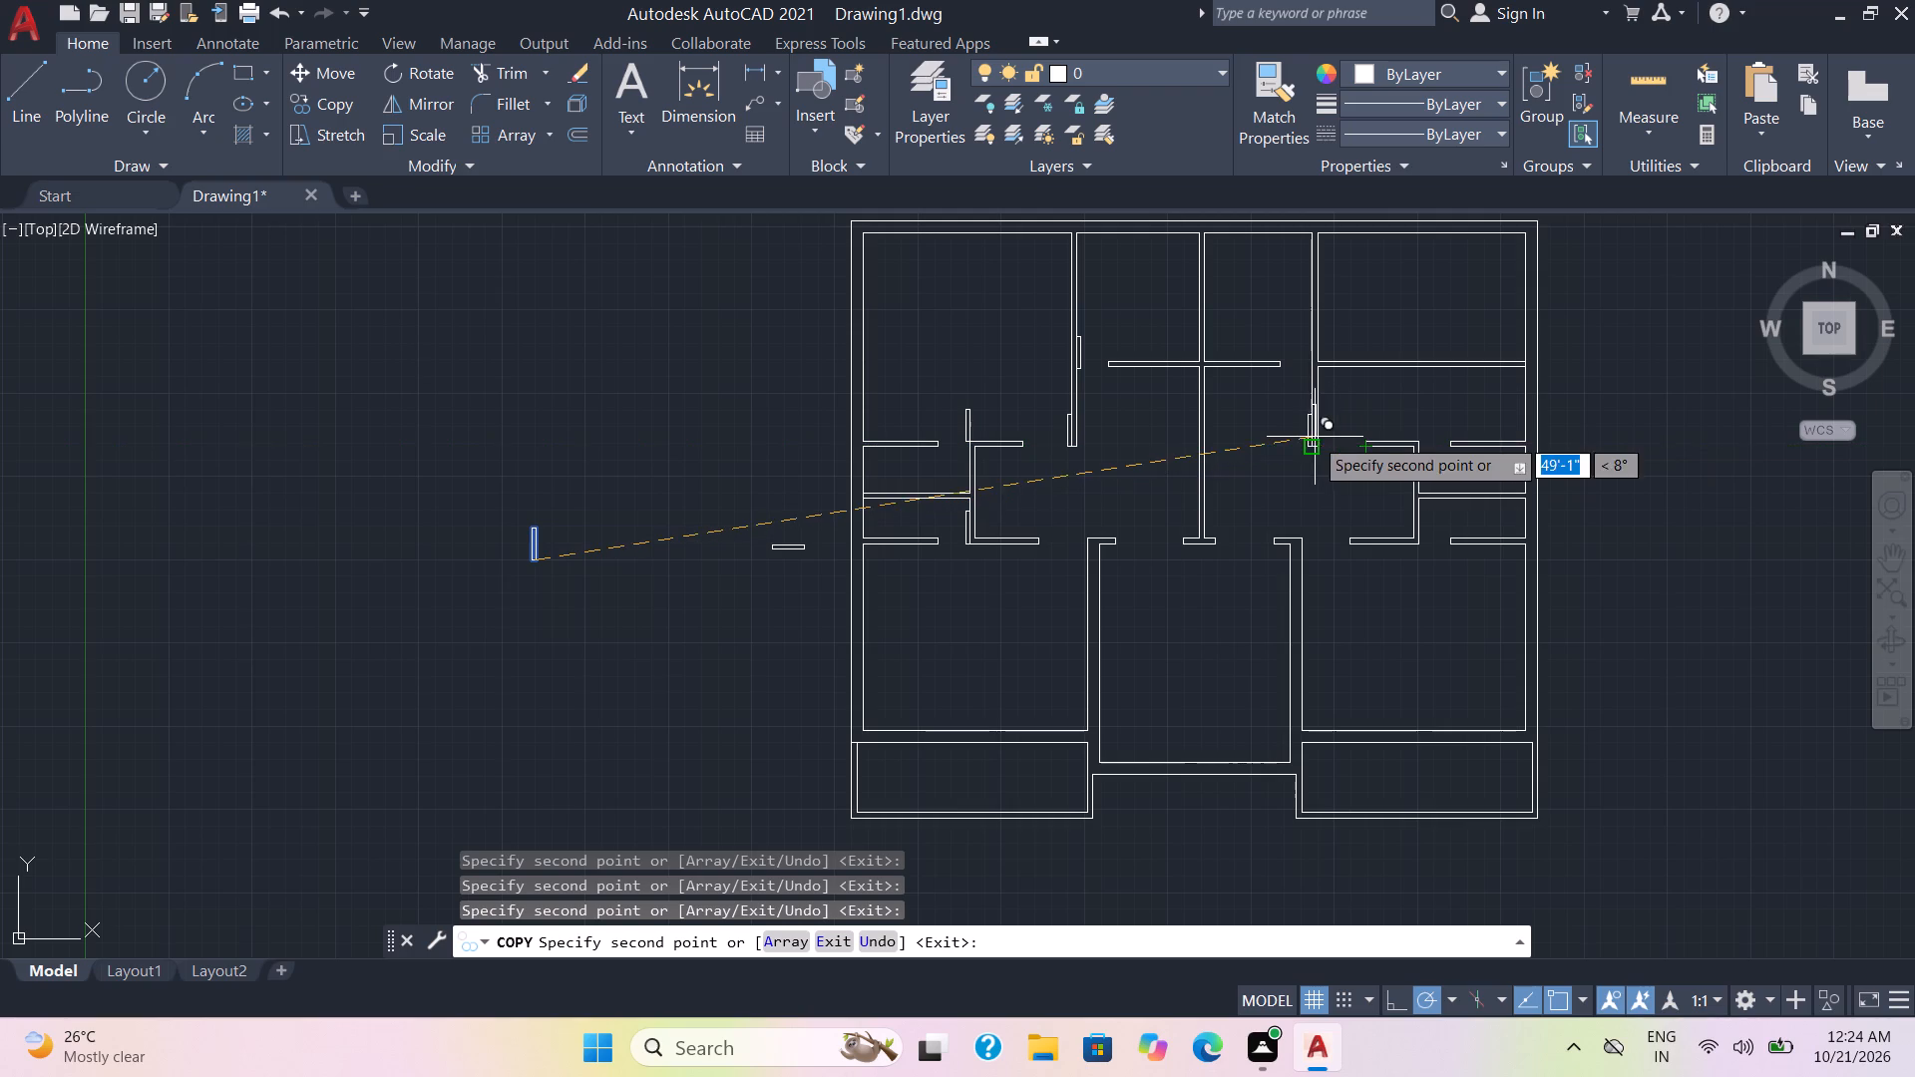
scroll(1334, 432, "up", 2)
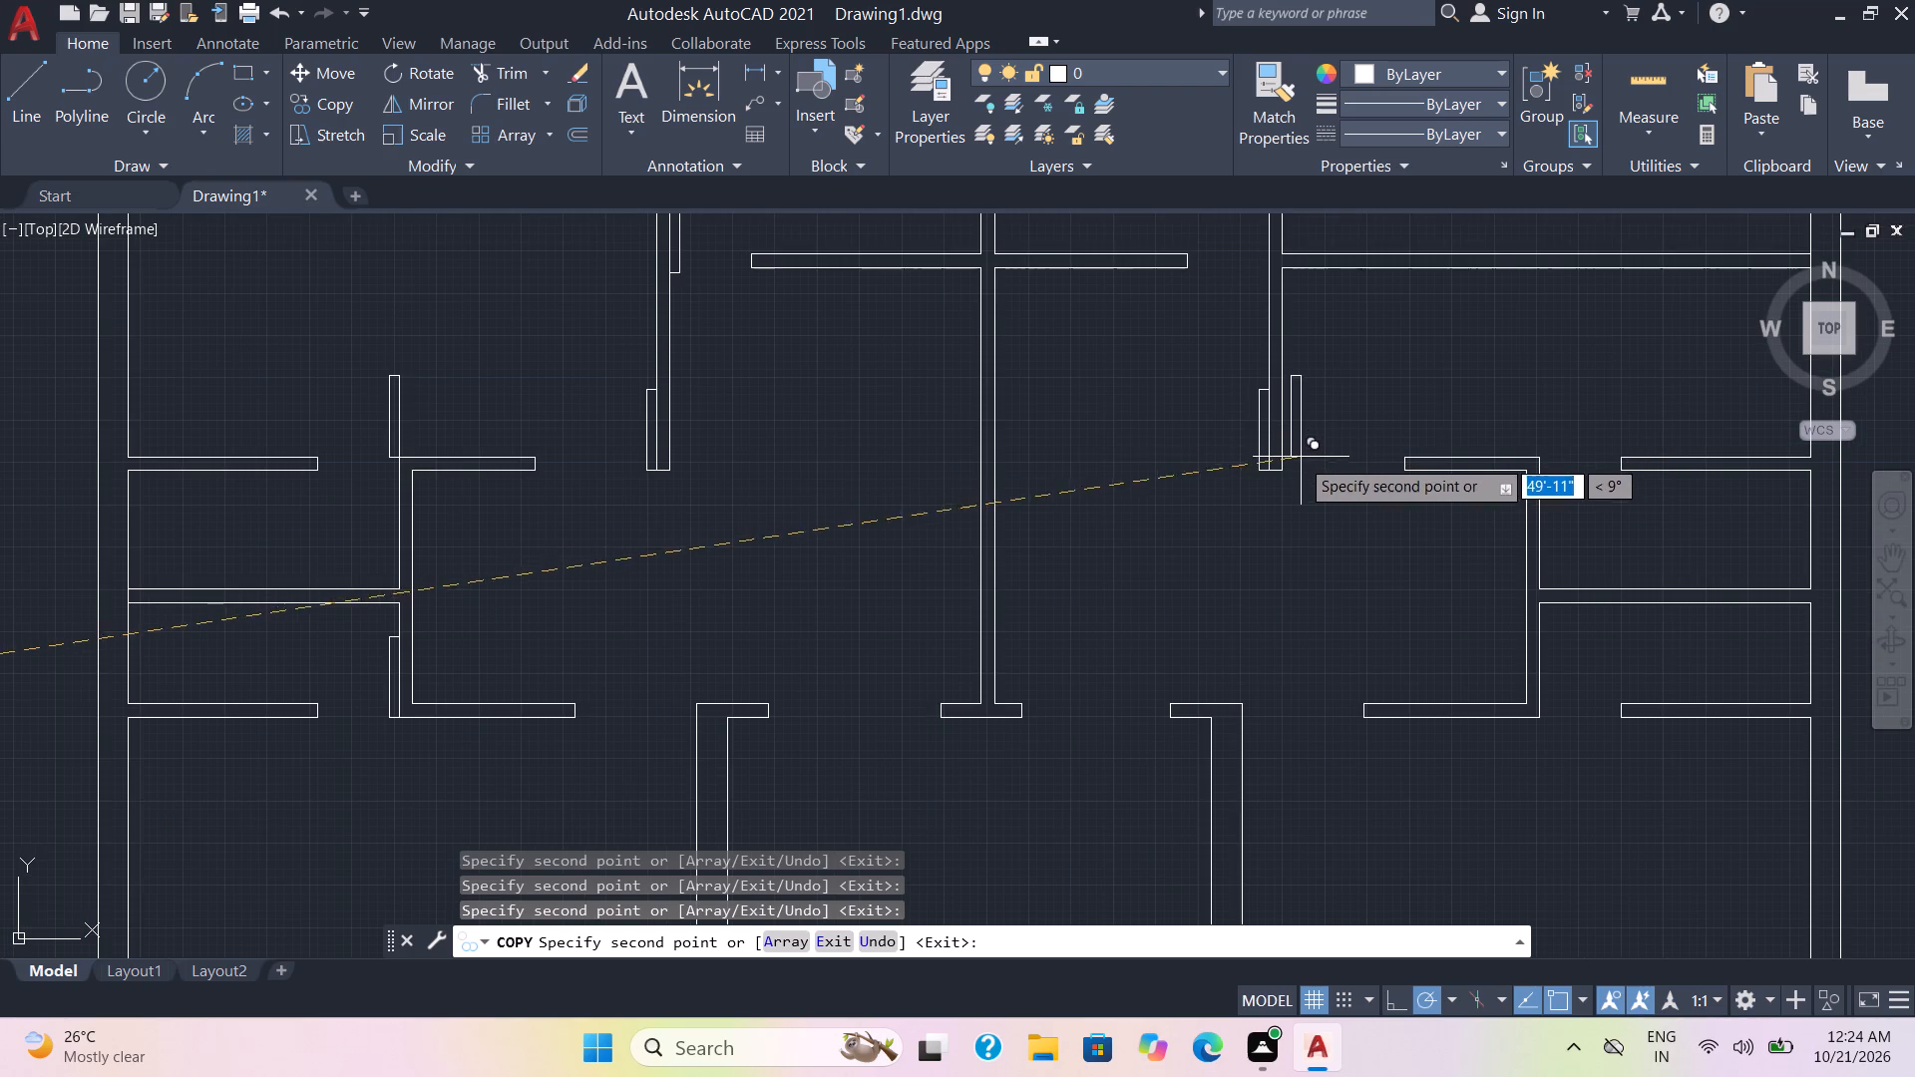
scroll(1298, 470, "up", 3)
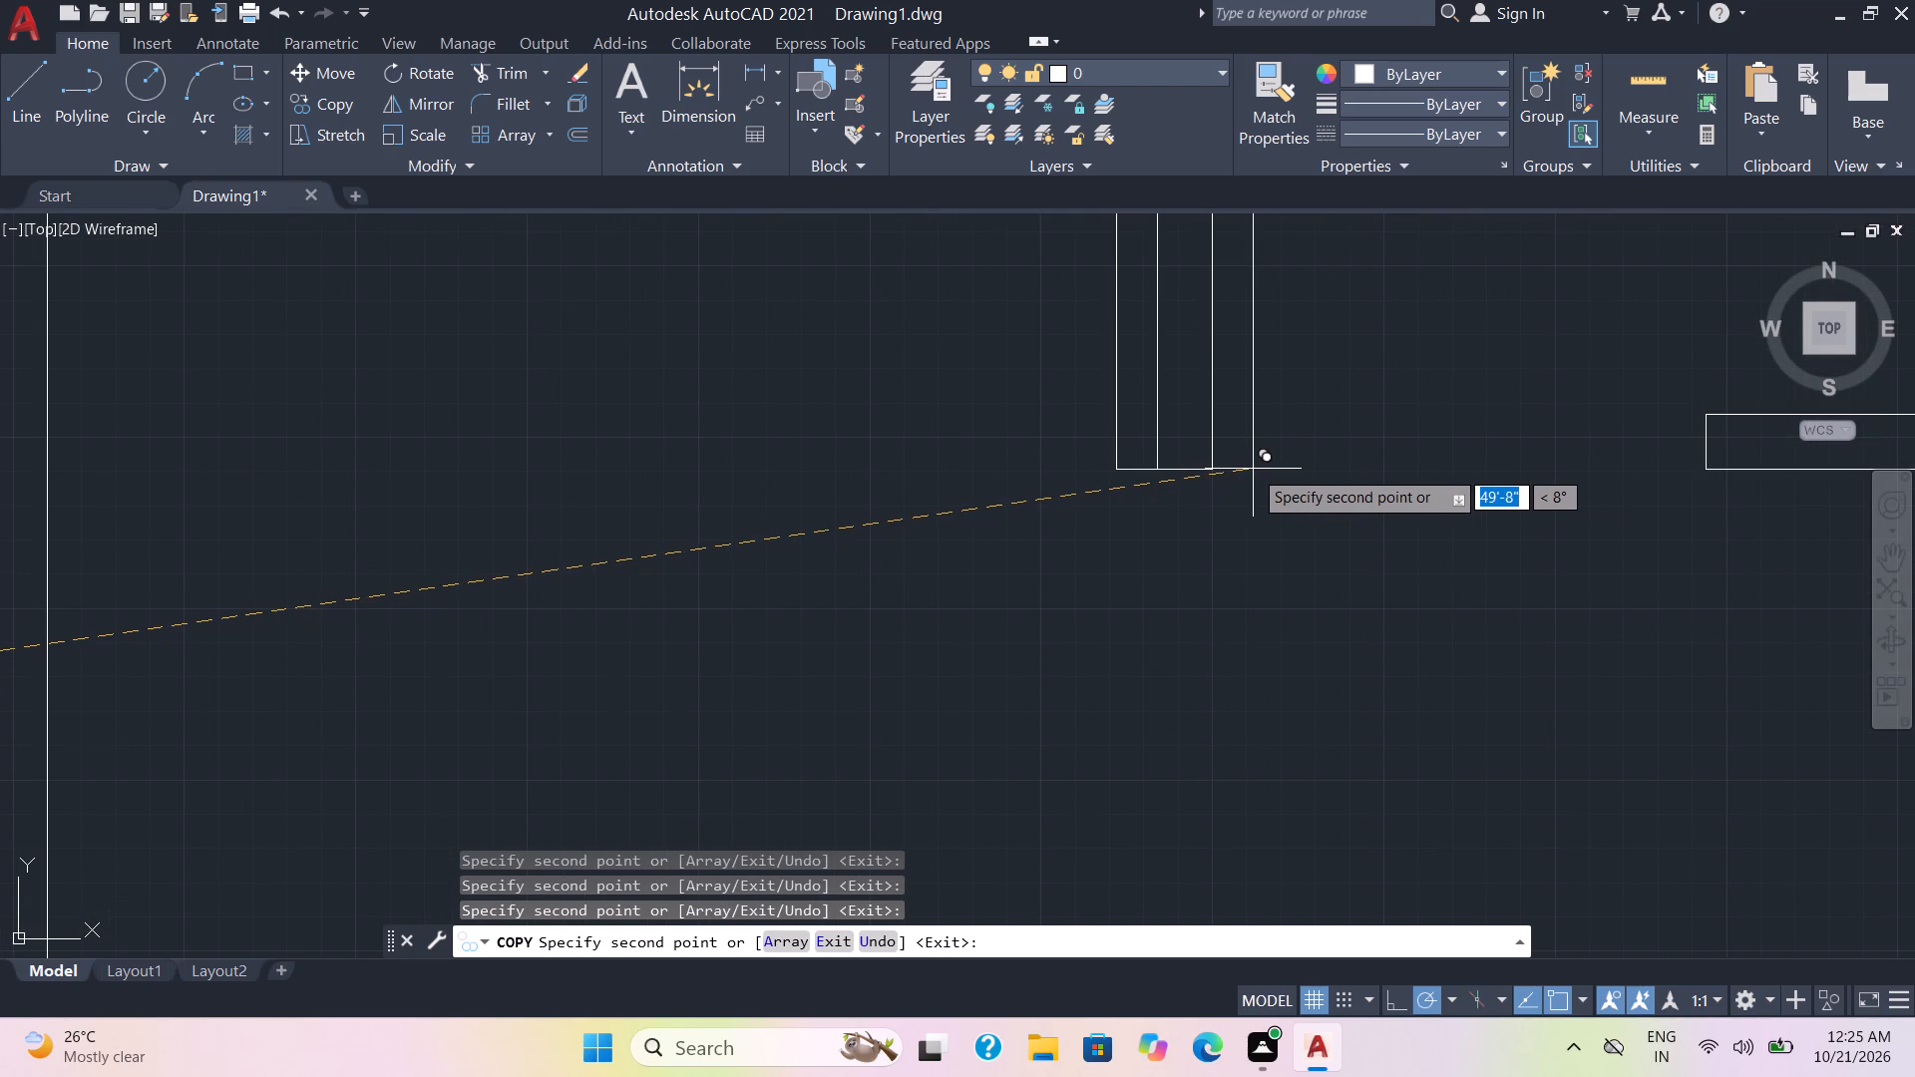
left_click(1253, 469)
Place a copy inside the upper-right small room, against its left wall and flush with the wall's top corner.
scroll(1326, 477, "down", 3)
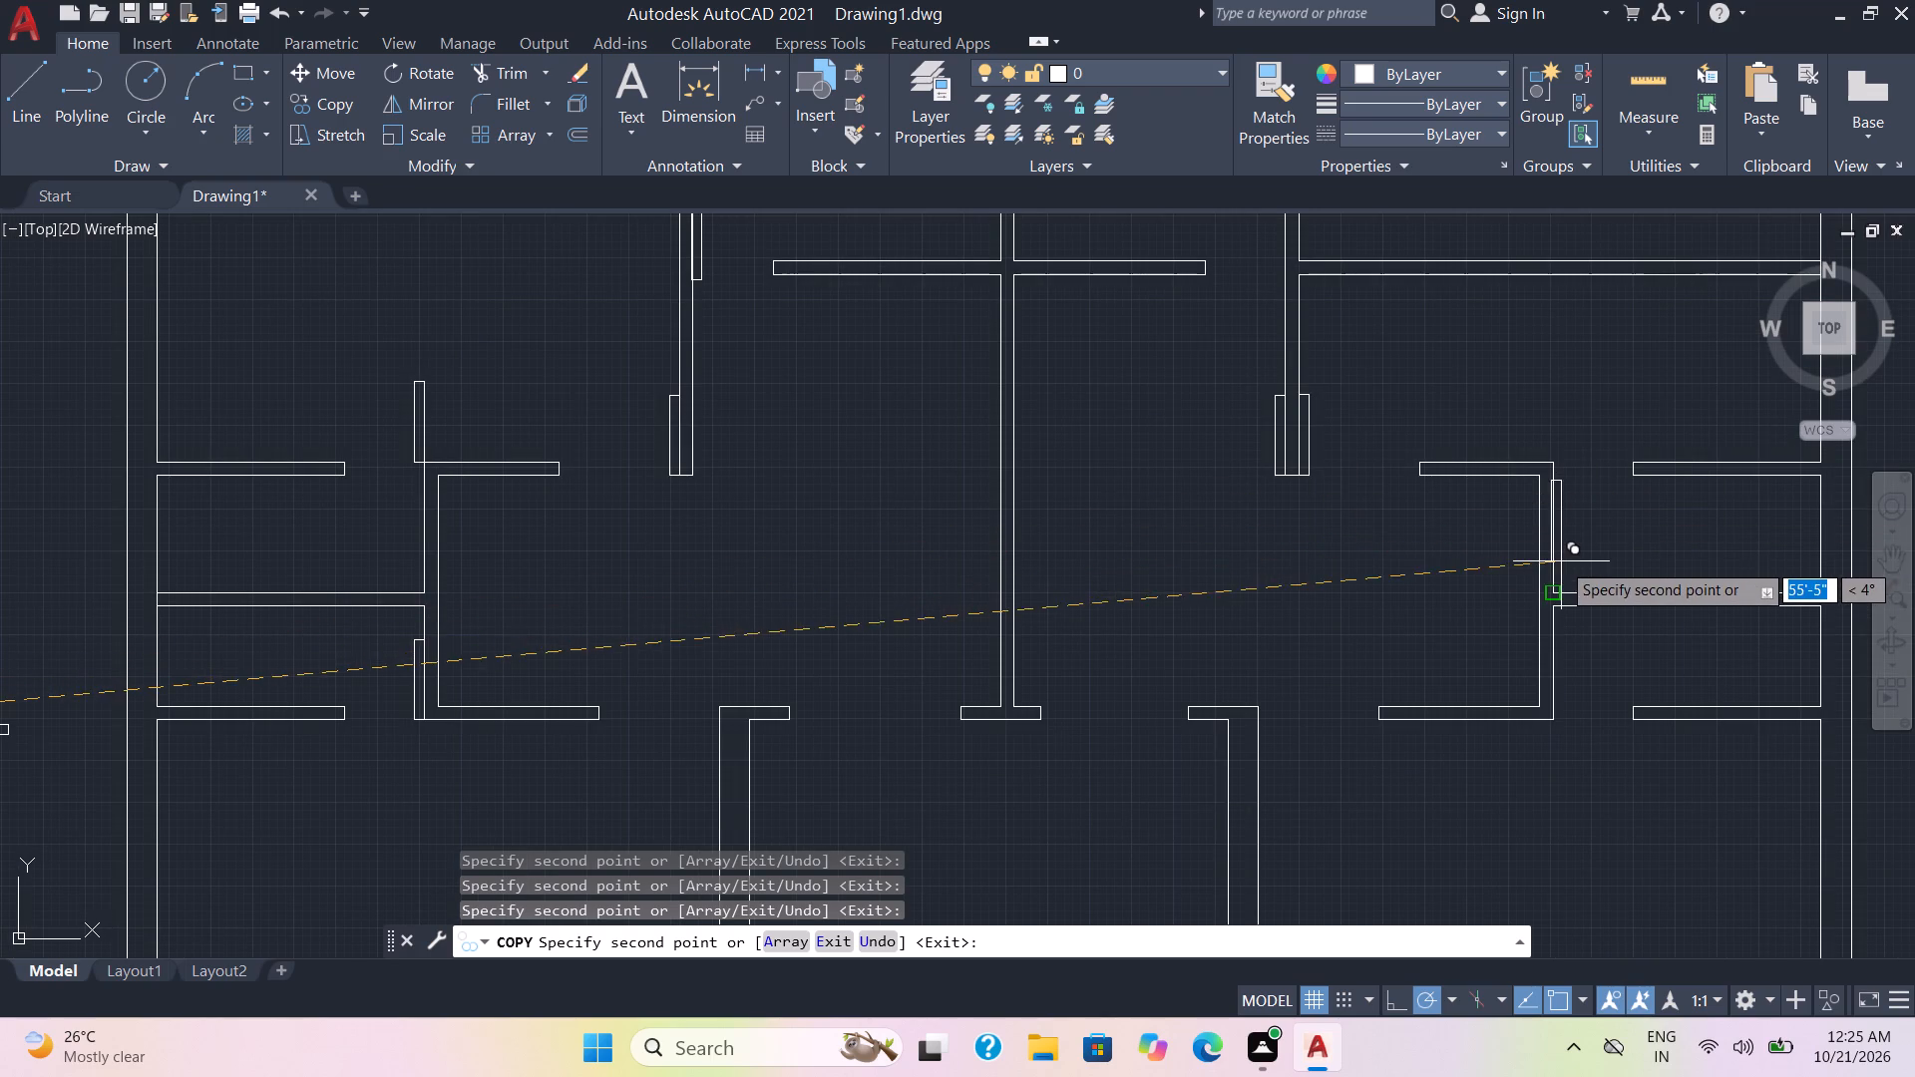
scroll(1563, 548, "up", 3)
middle_click_drag(1549, 536, 1549, 705)
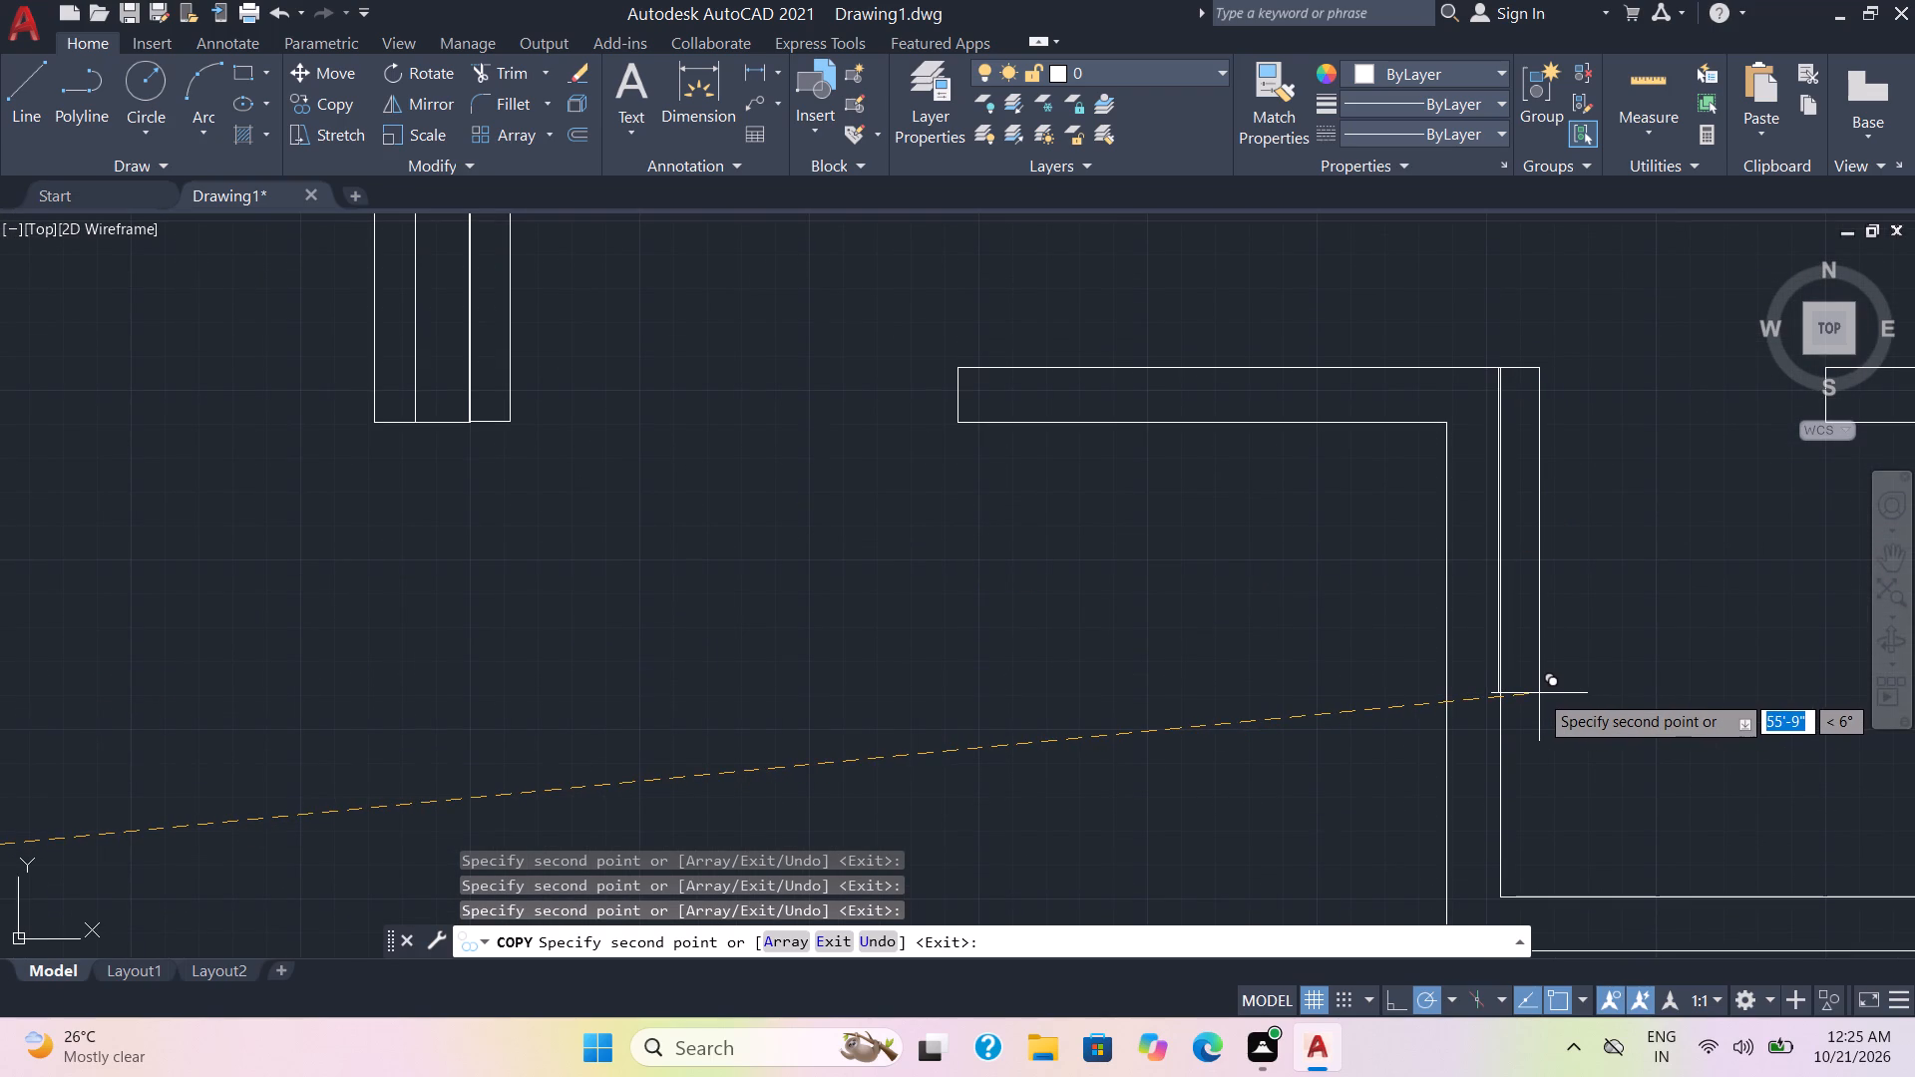
left_click(1540, 693)
scroll(1573, 699, "down", 3)
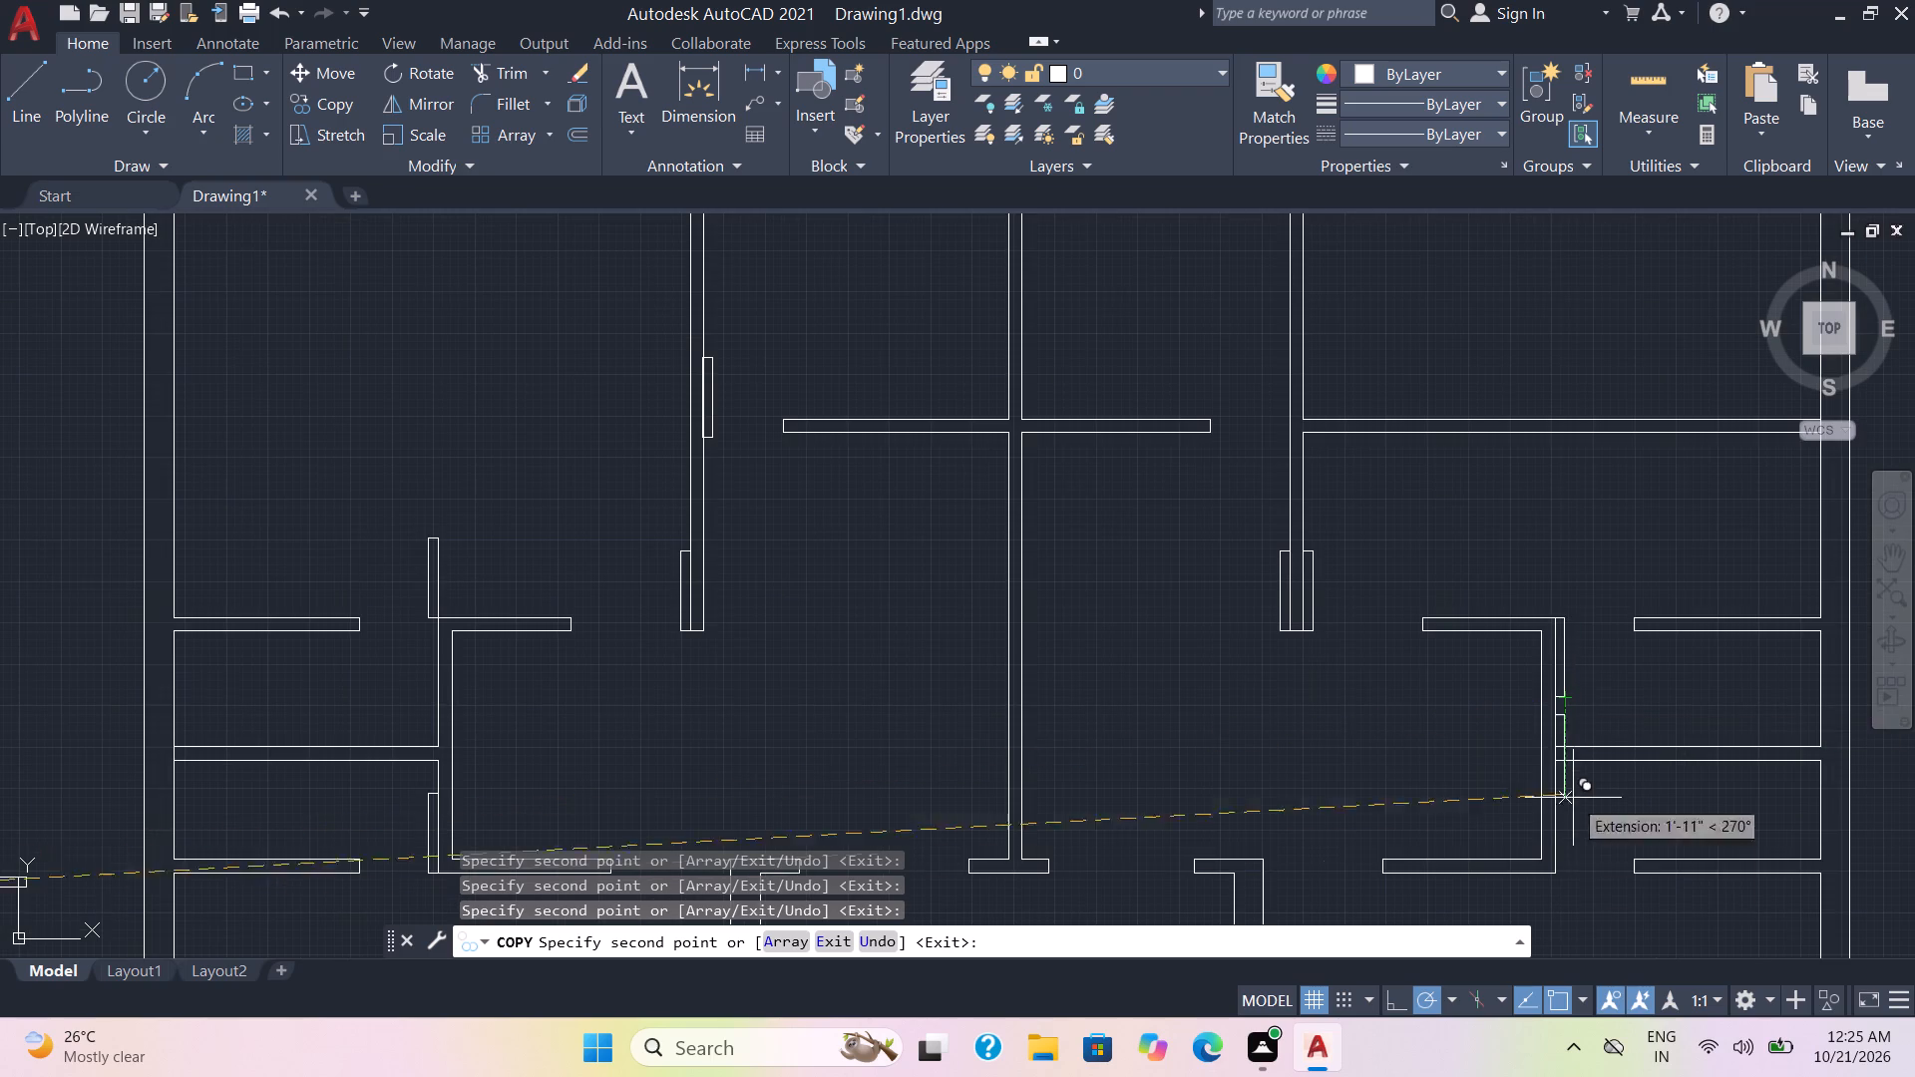
Place a copy inside the lower small room on the right side, against its left wall and flush with the wall's bottom corner.
middle_click_drag(1575, 861, 1588, 588)
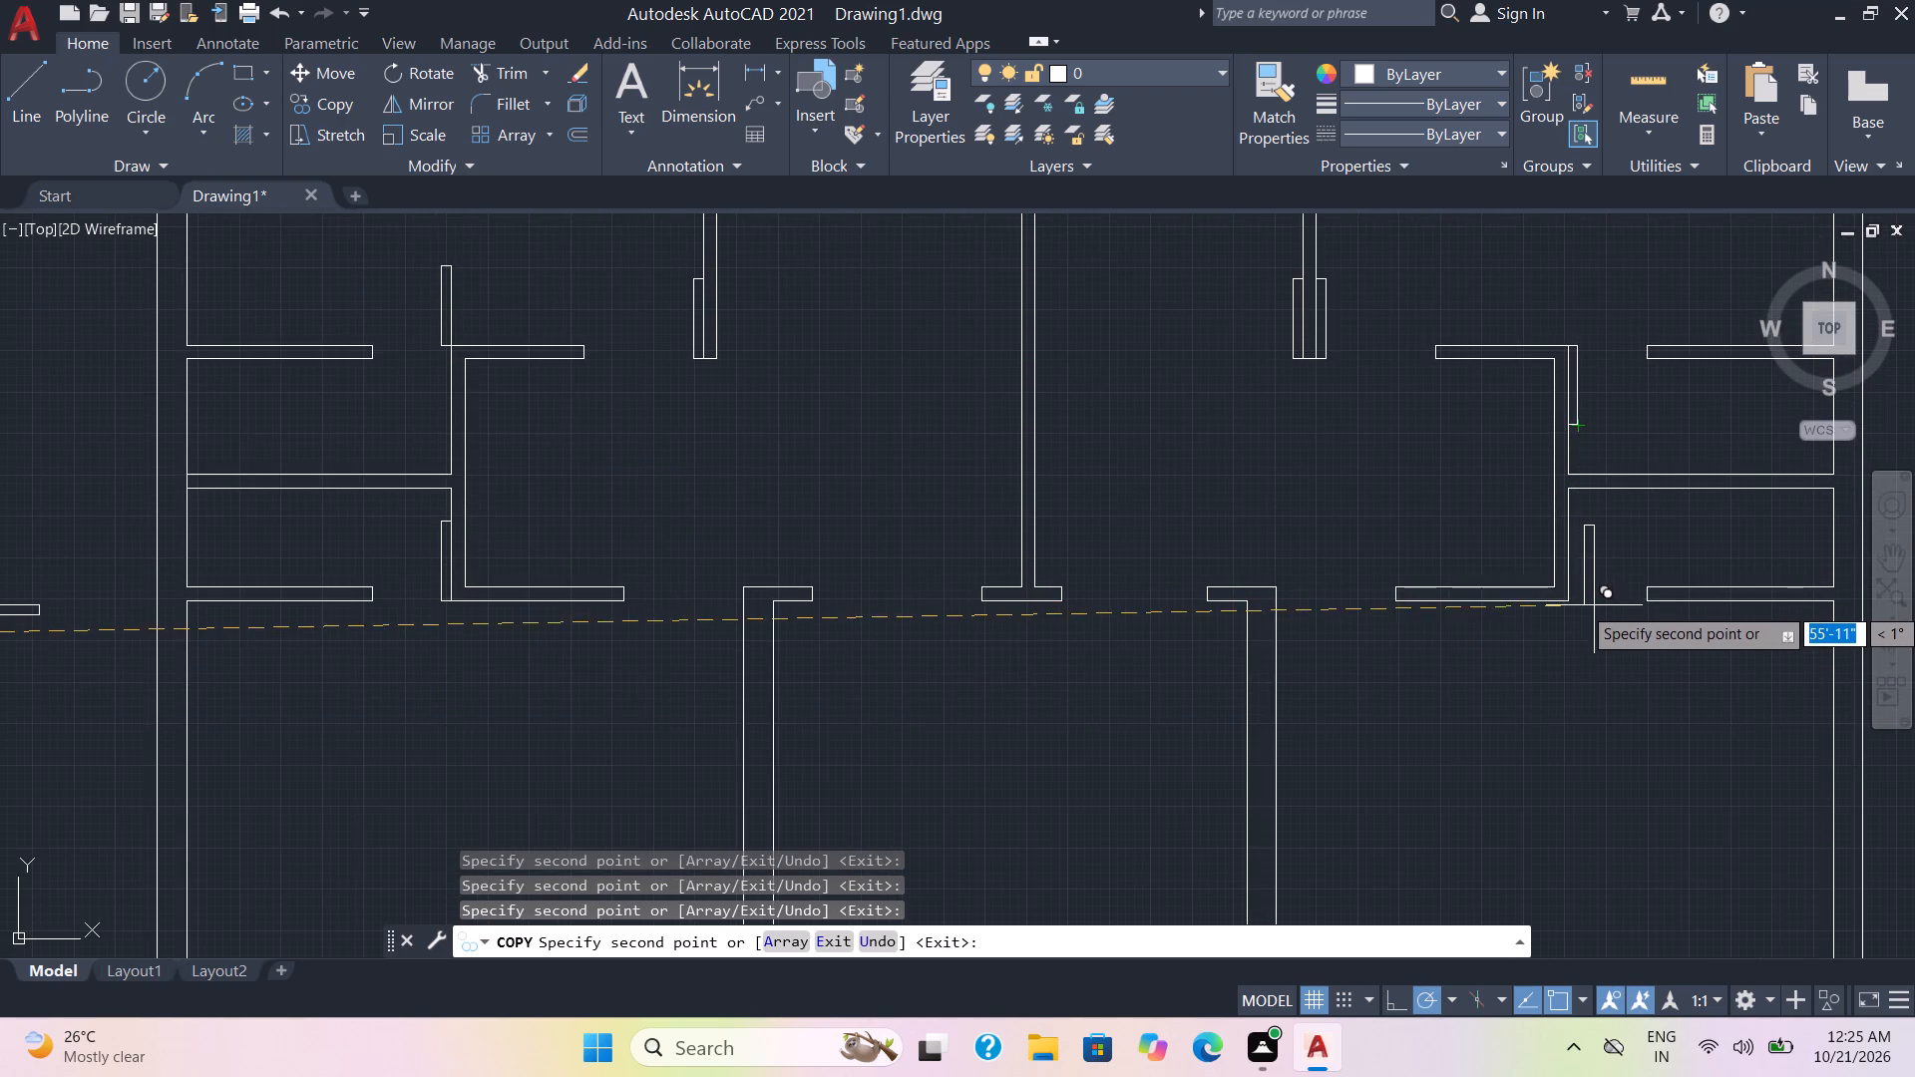
scroll(1595, 608, "up", 2)
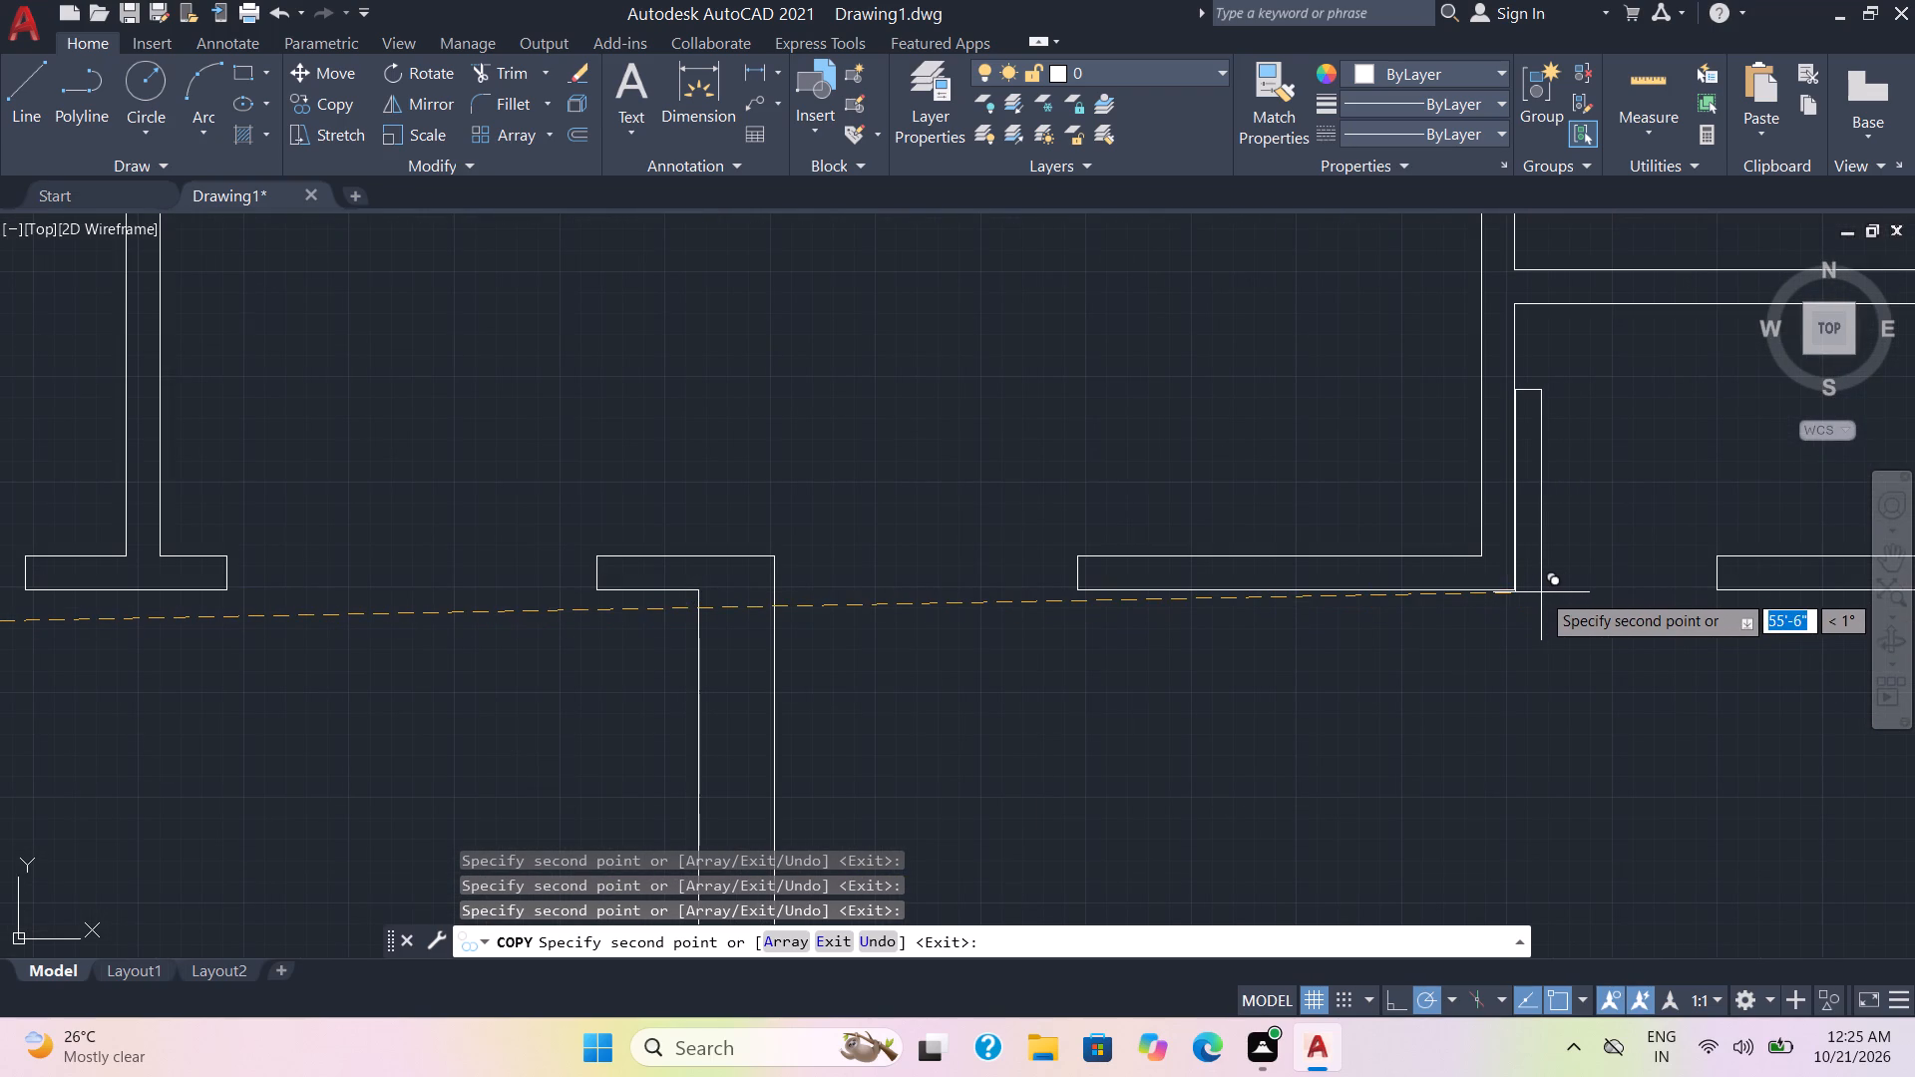
left_click(1541, 591)
scroll(1462, 640, "down", 1)
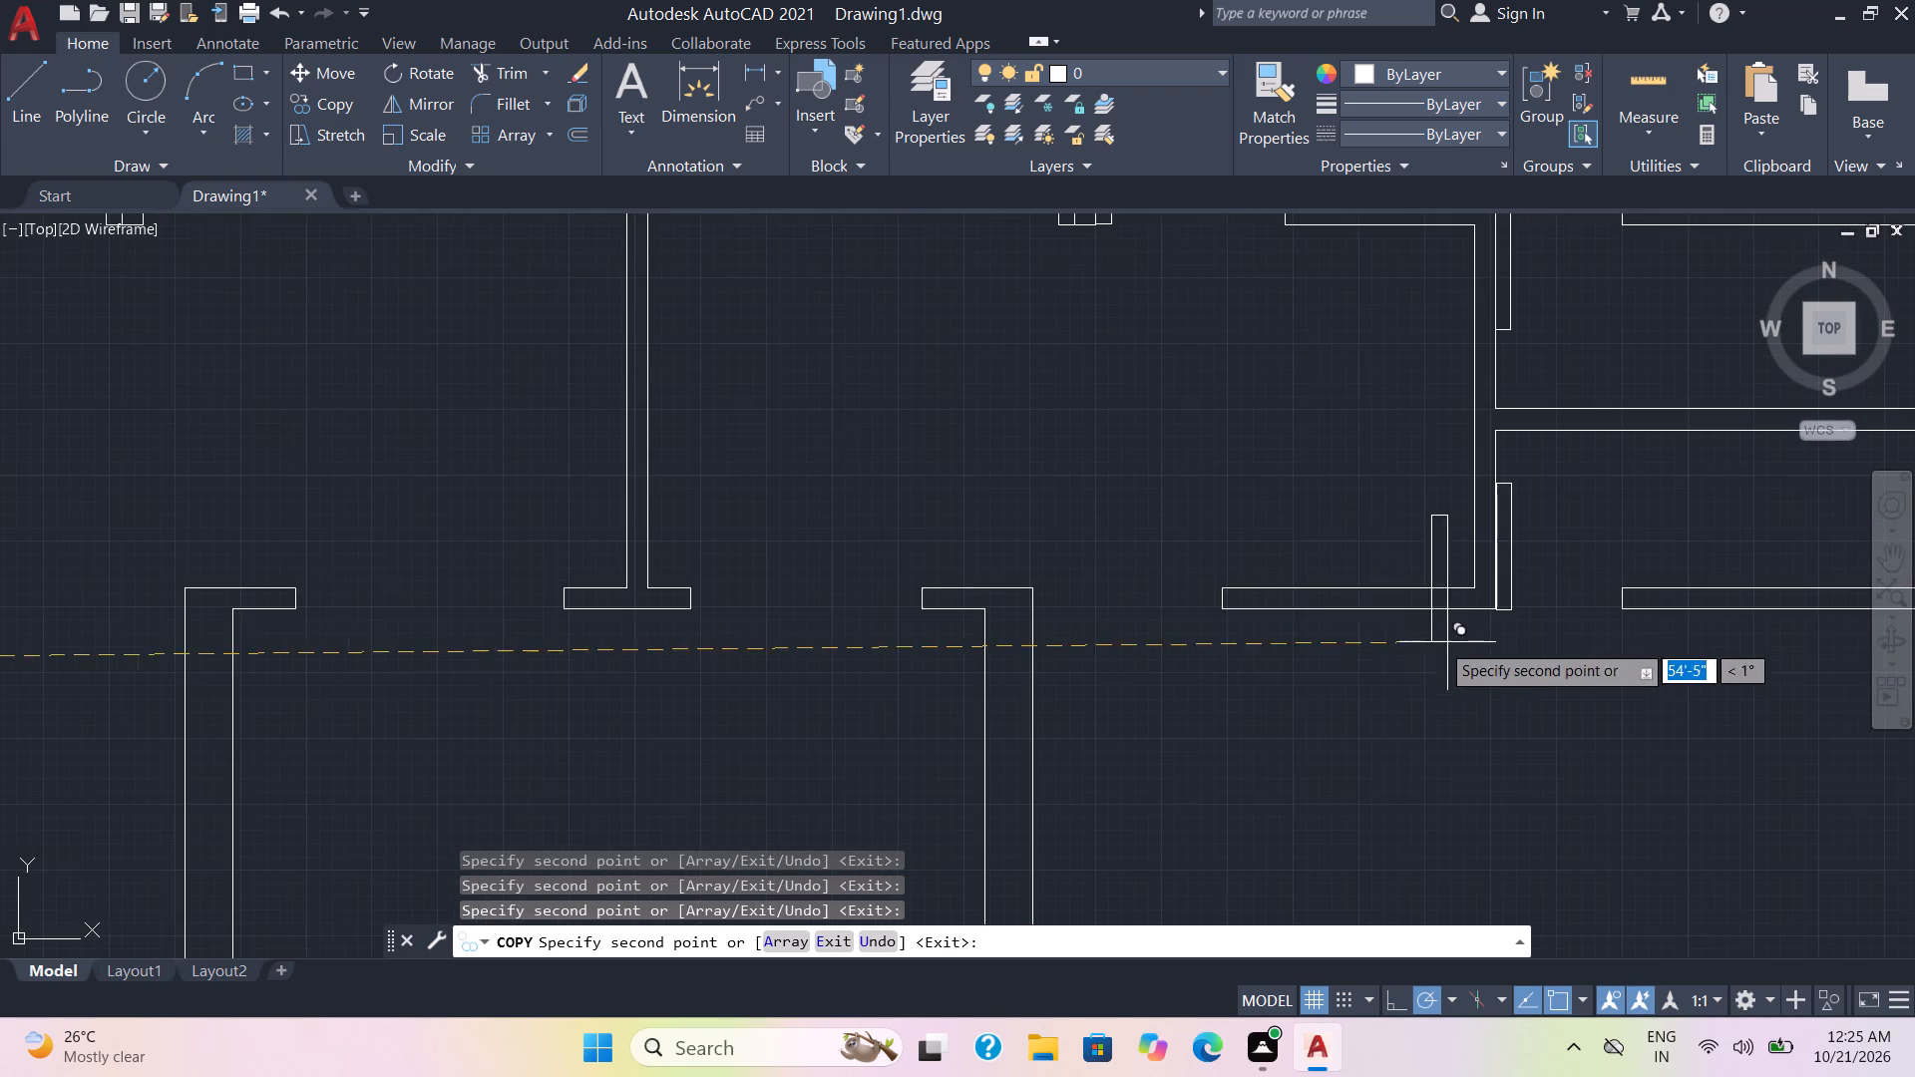
Place a copy against the right face of the central lower room's right wall, with its top at the wall's upper corner.
middle_click_drag(1227, 639, 1540, 605)
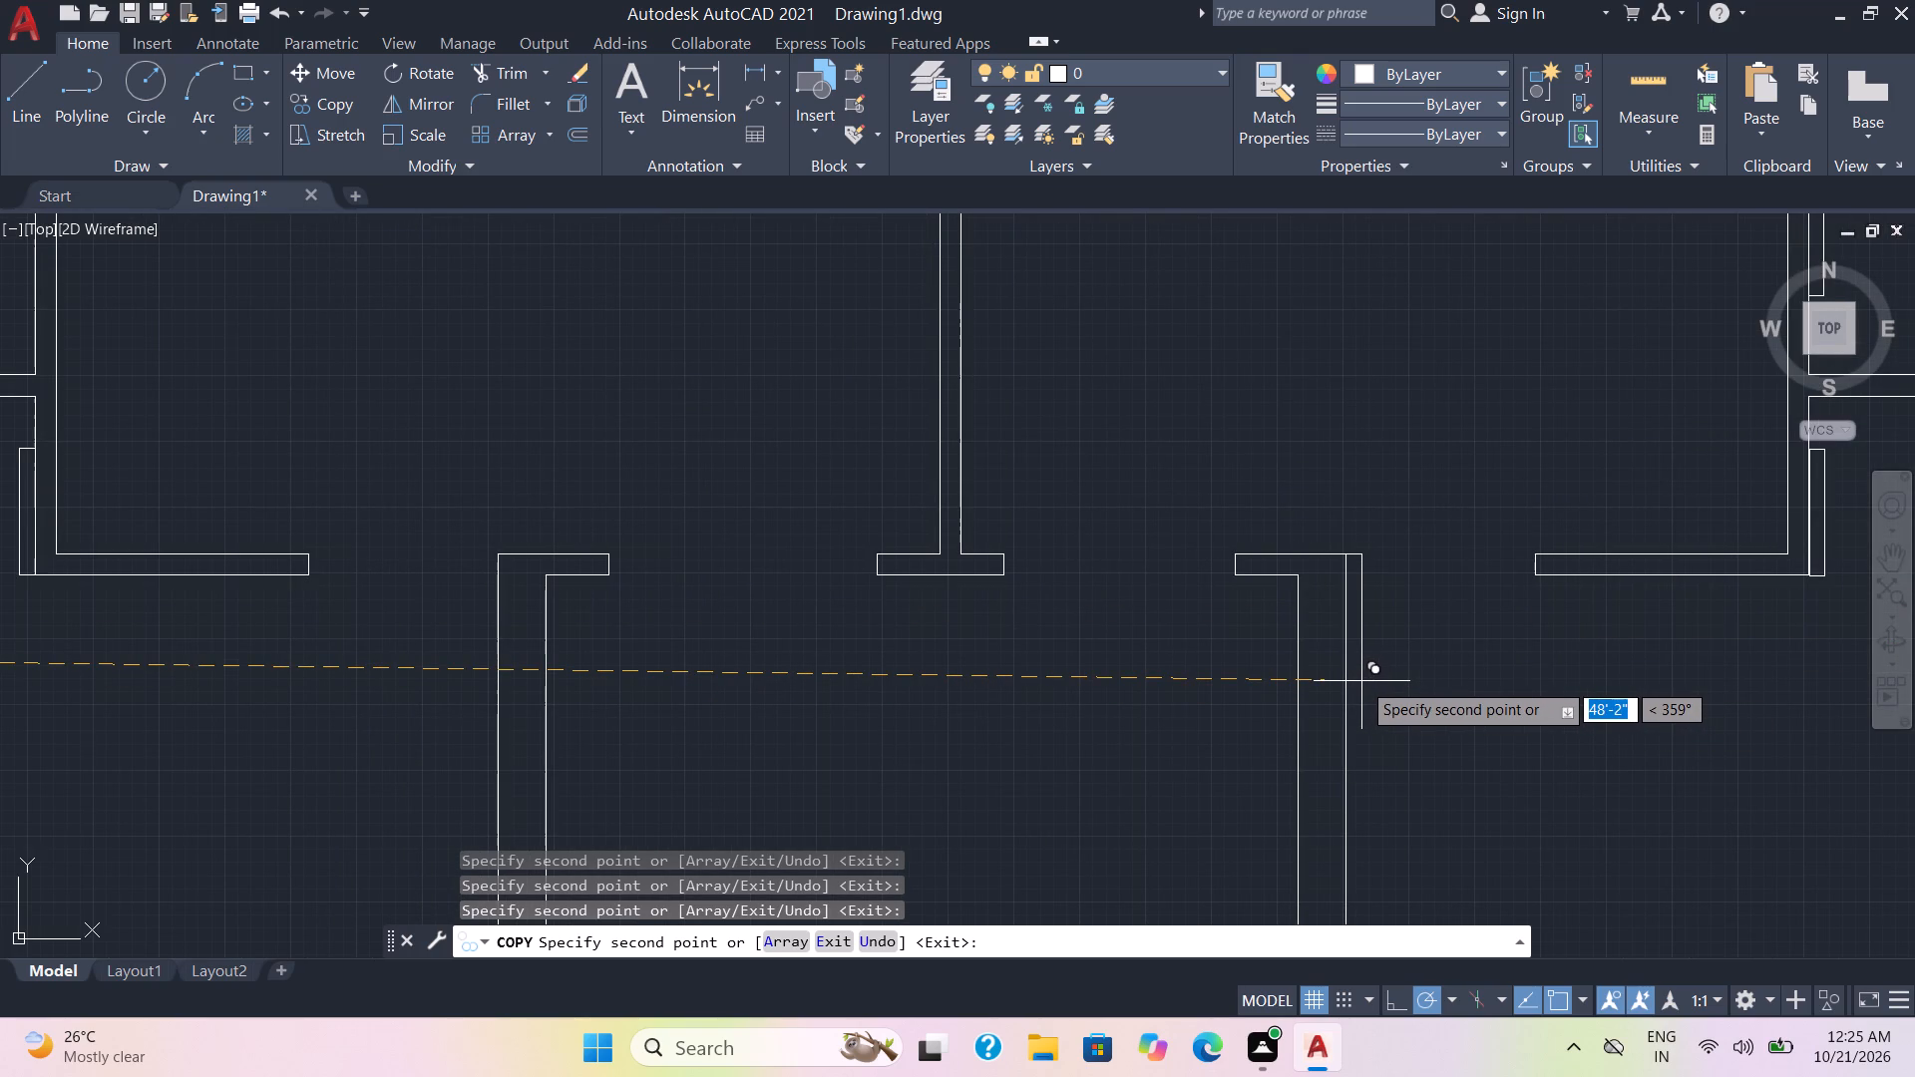
left_click(1361, 681)
scroll(1397, 678, "down", 3)
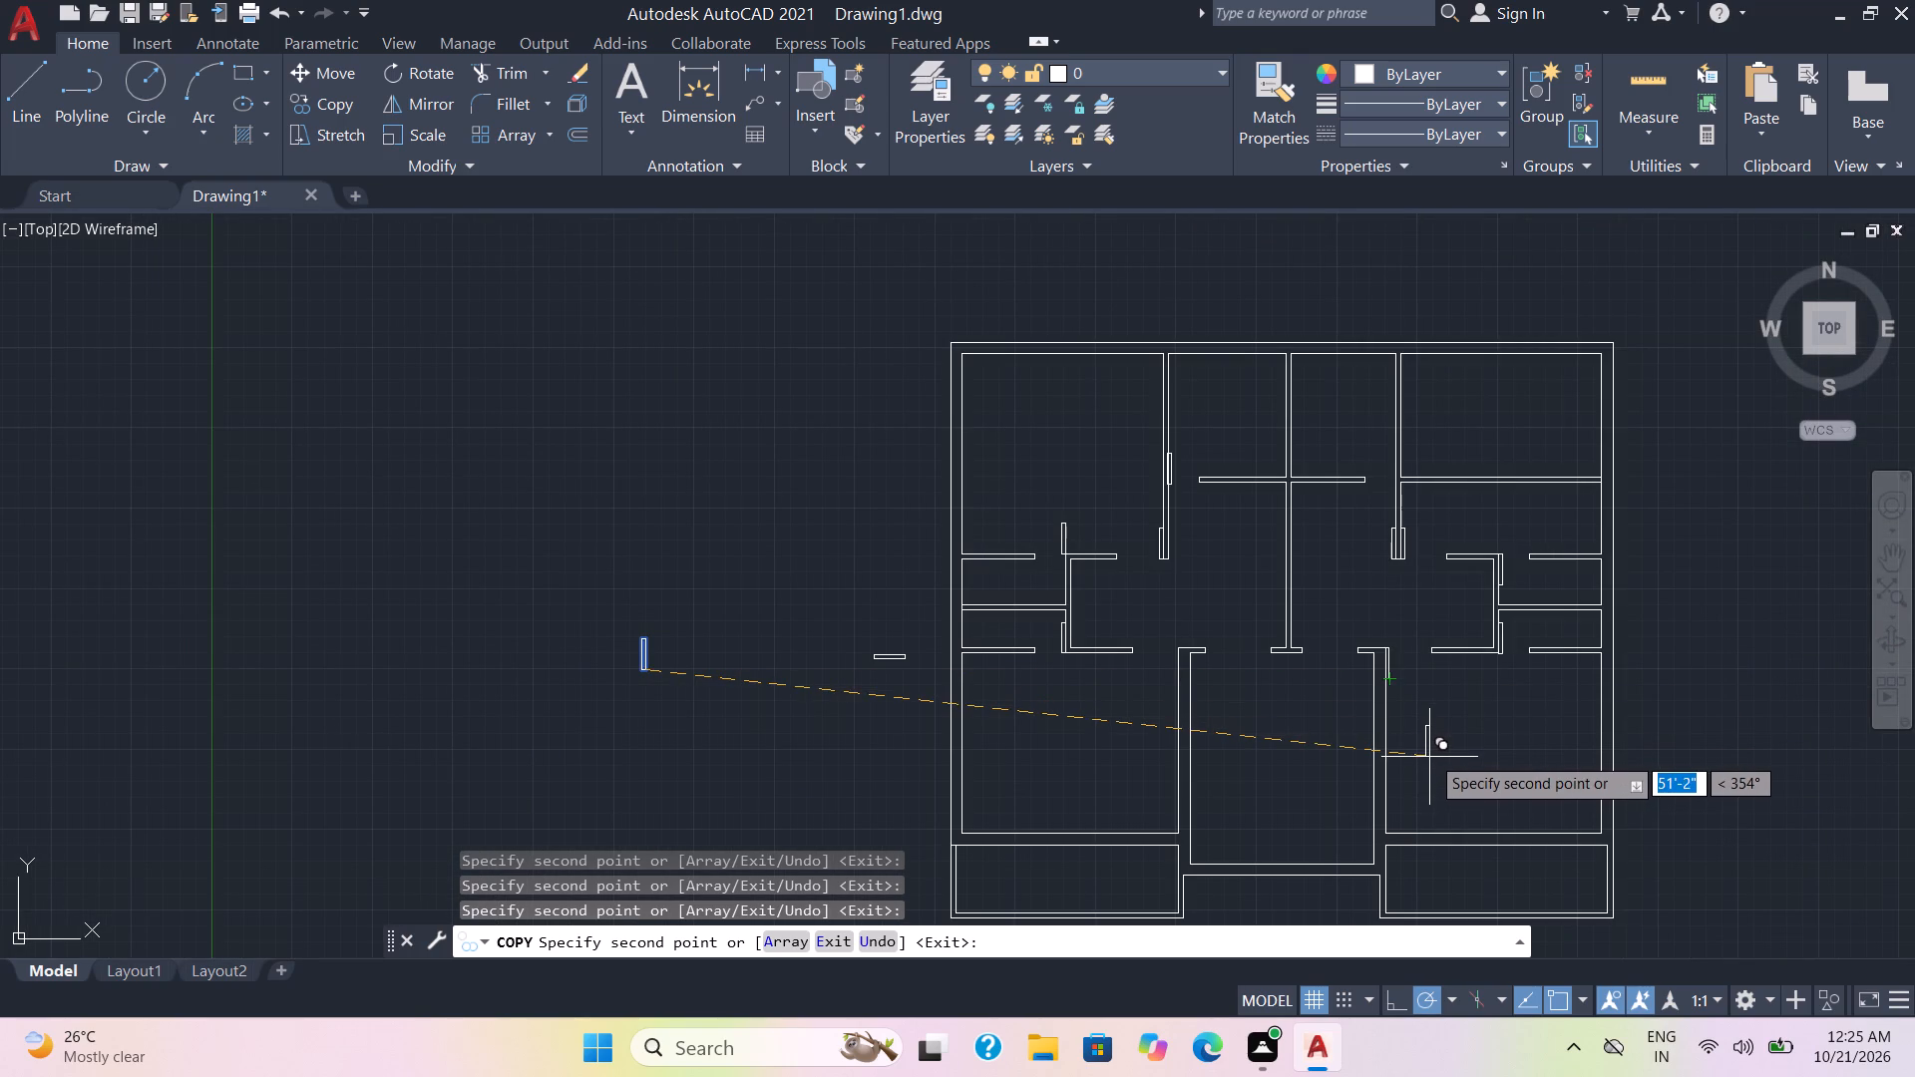
Place four upright copies at the free ends of the wall stubs bordering the two openings above the central lower room.
scroll(1333, 689, "up", 3)
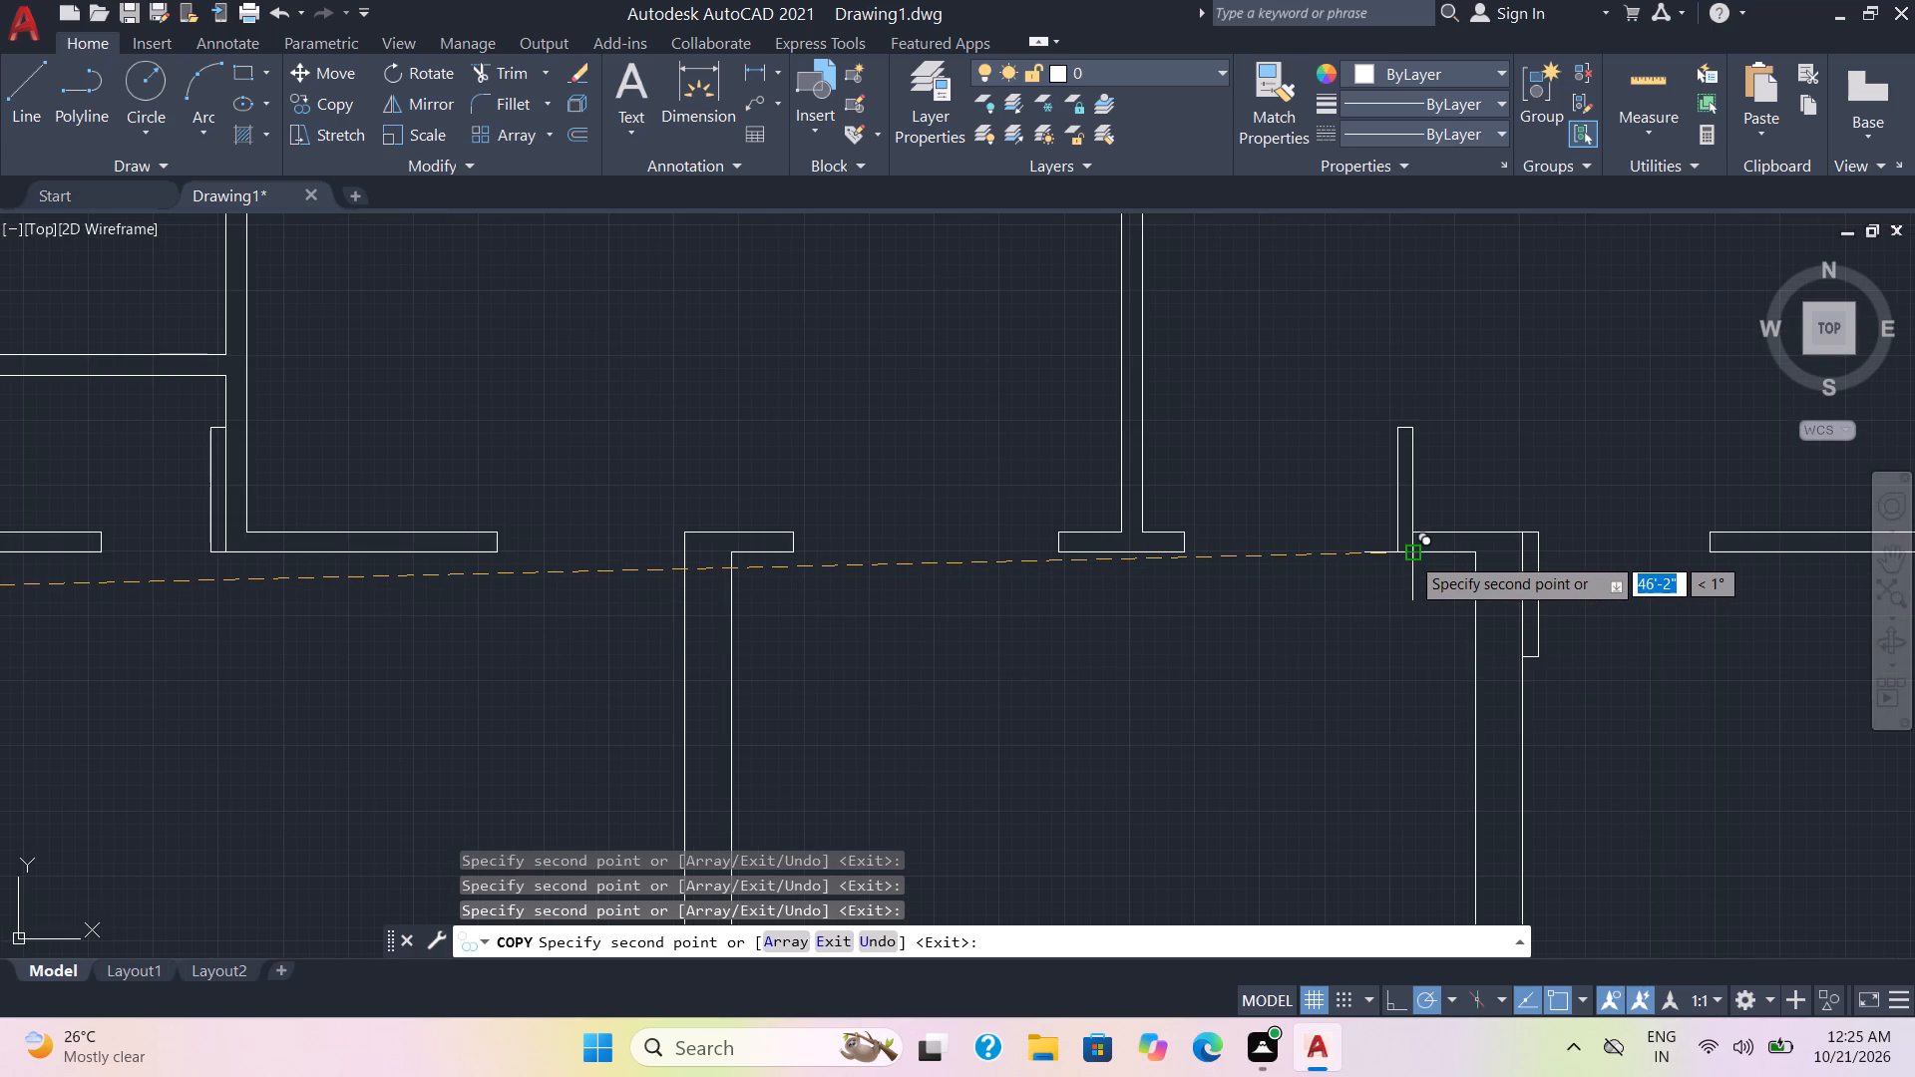
left_click(1410, 555)
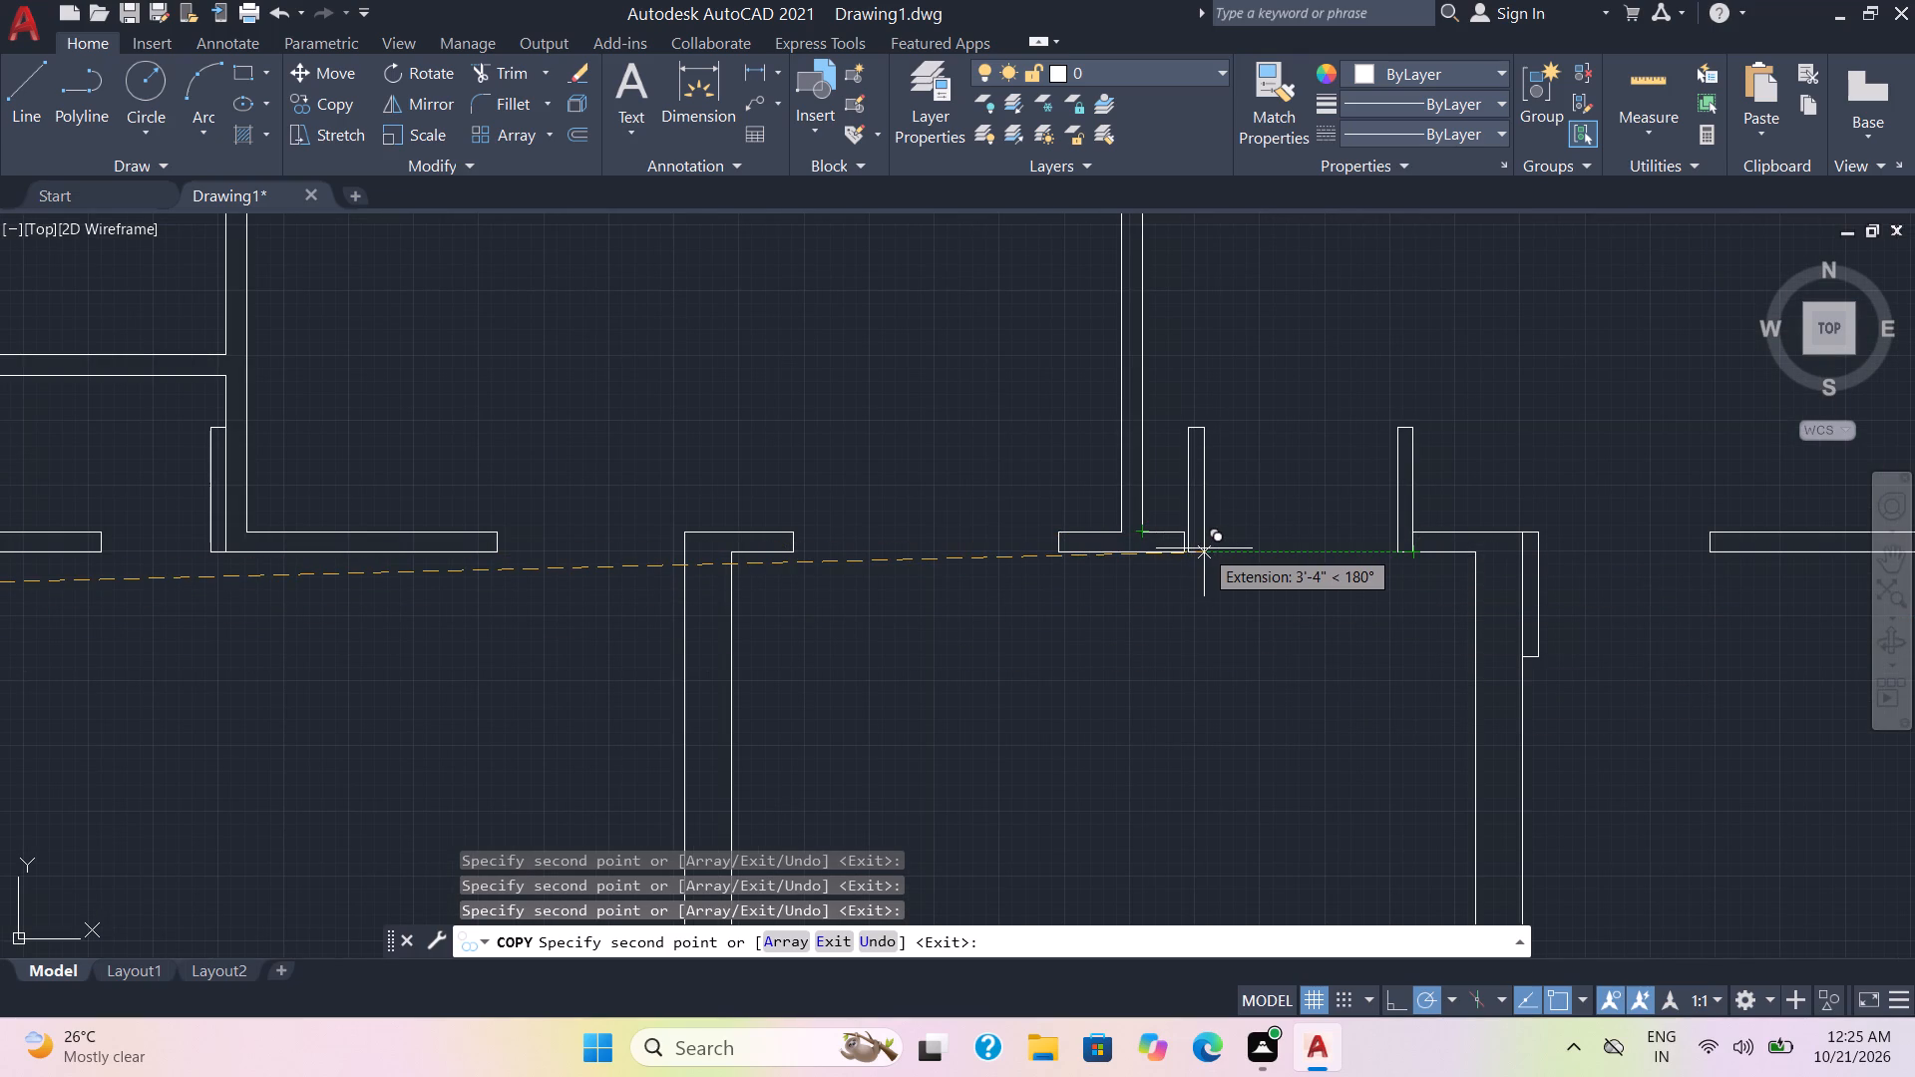
scroll(1200, 552, "up", 2)
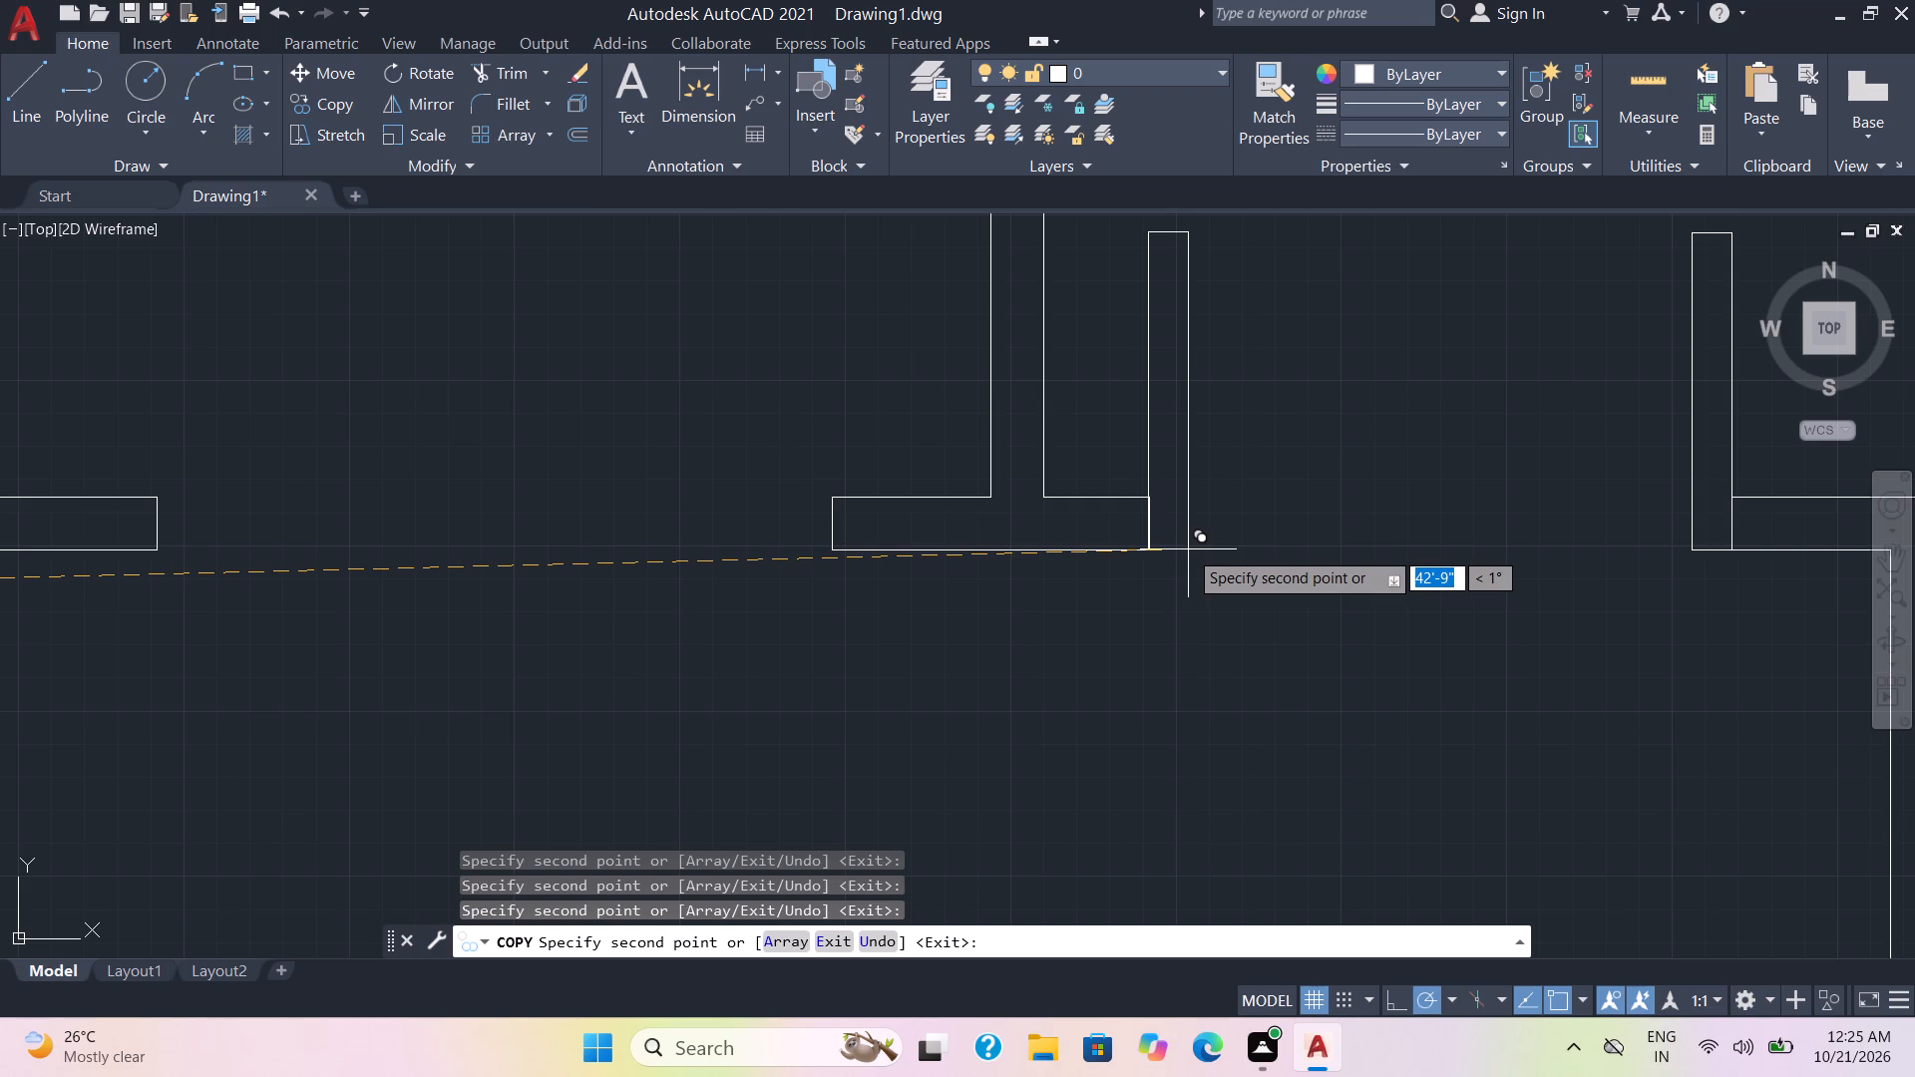
left_click(1188, 549)
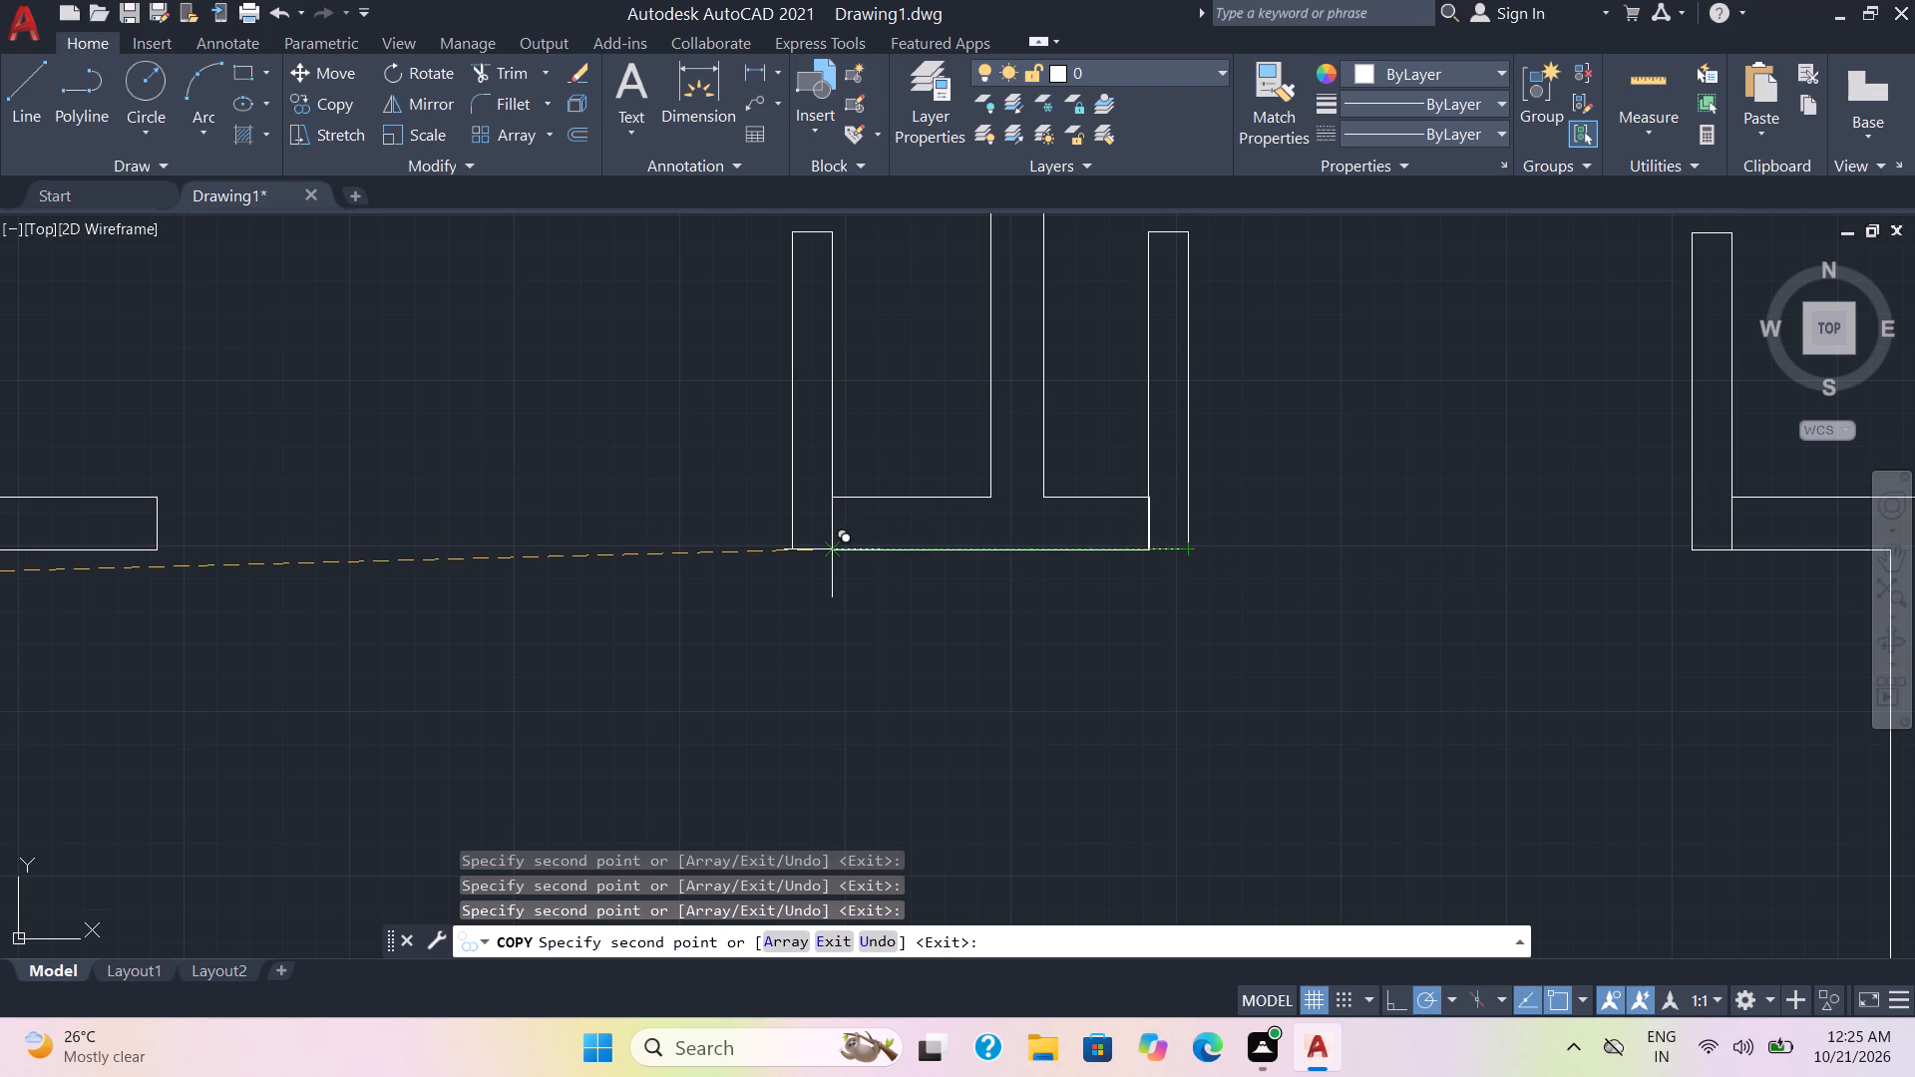
left_click(827, 545)
scroll(624, 512, "down", 2)
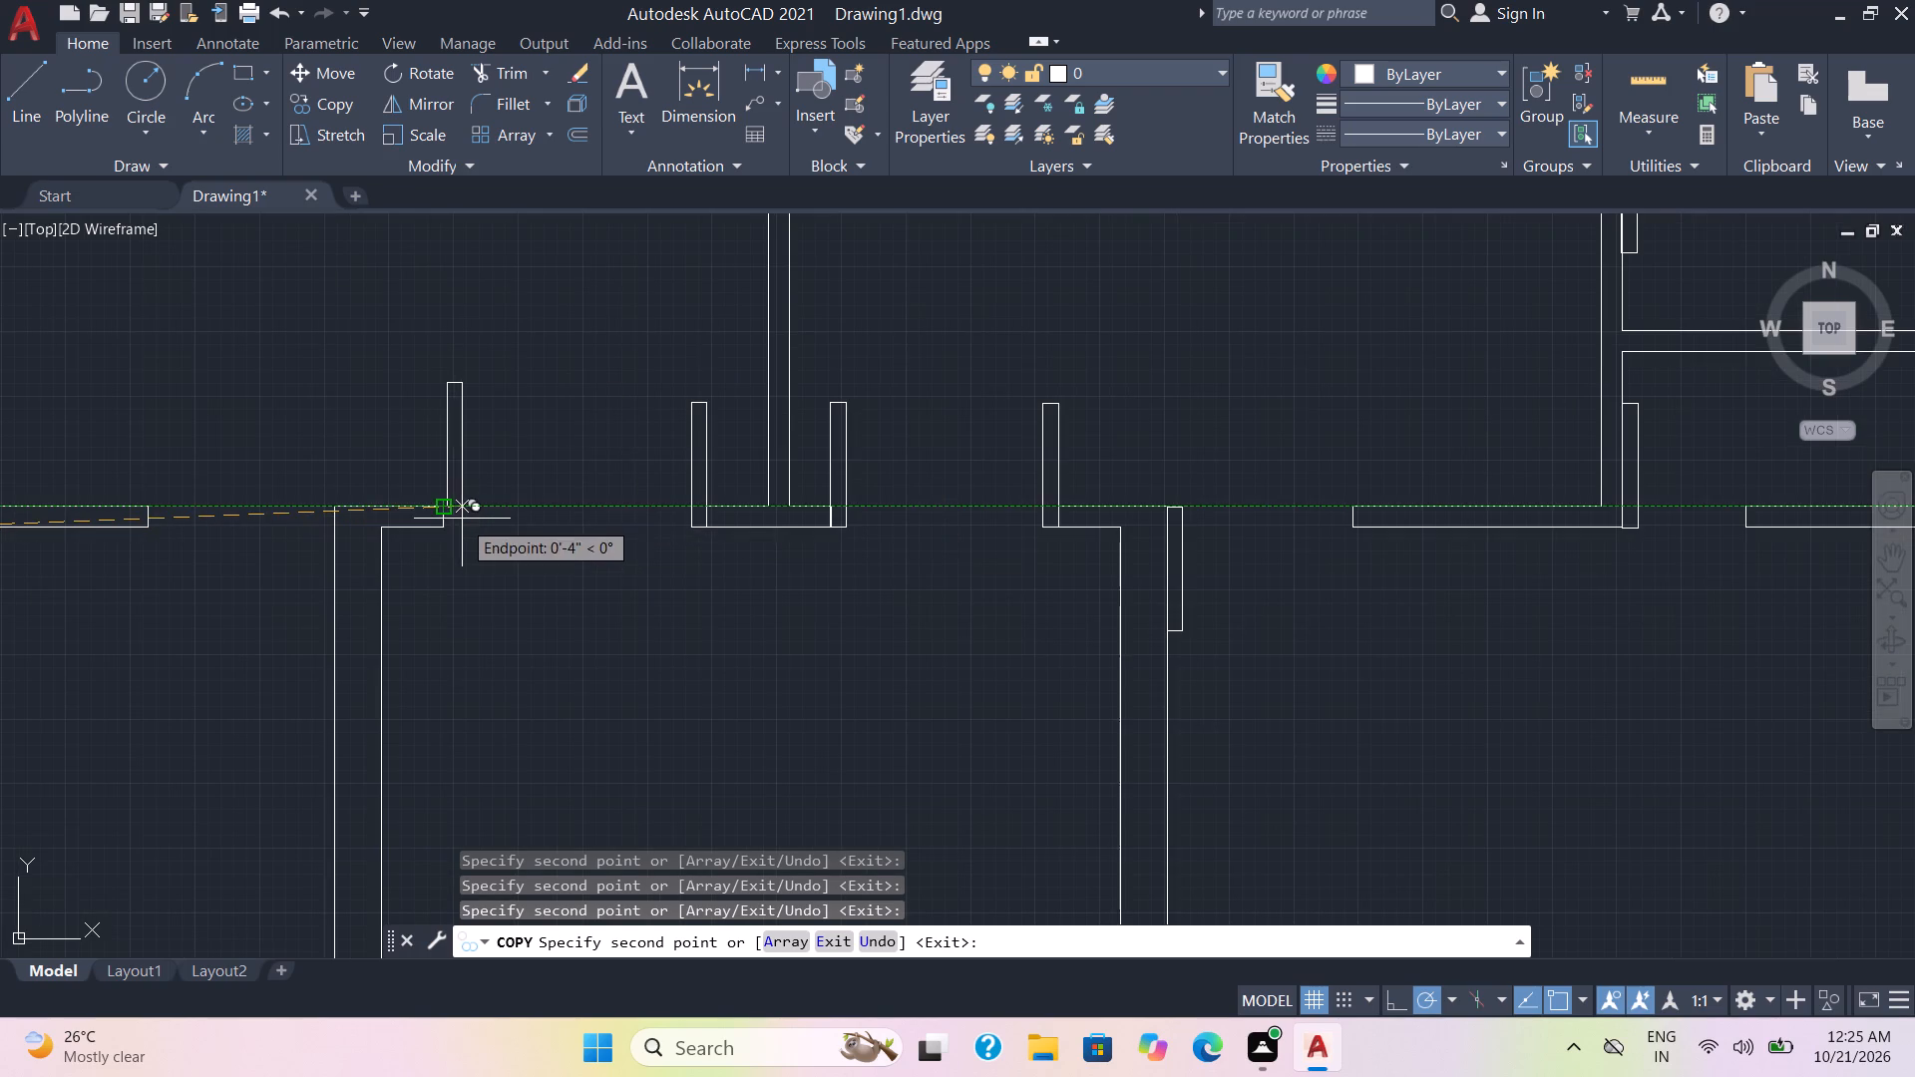
scroll(456, 529, "up", 3)
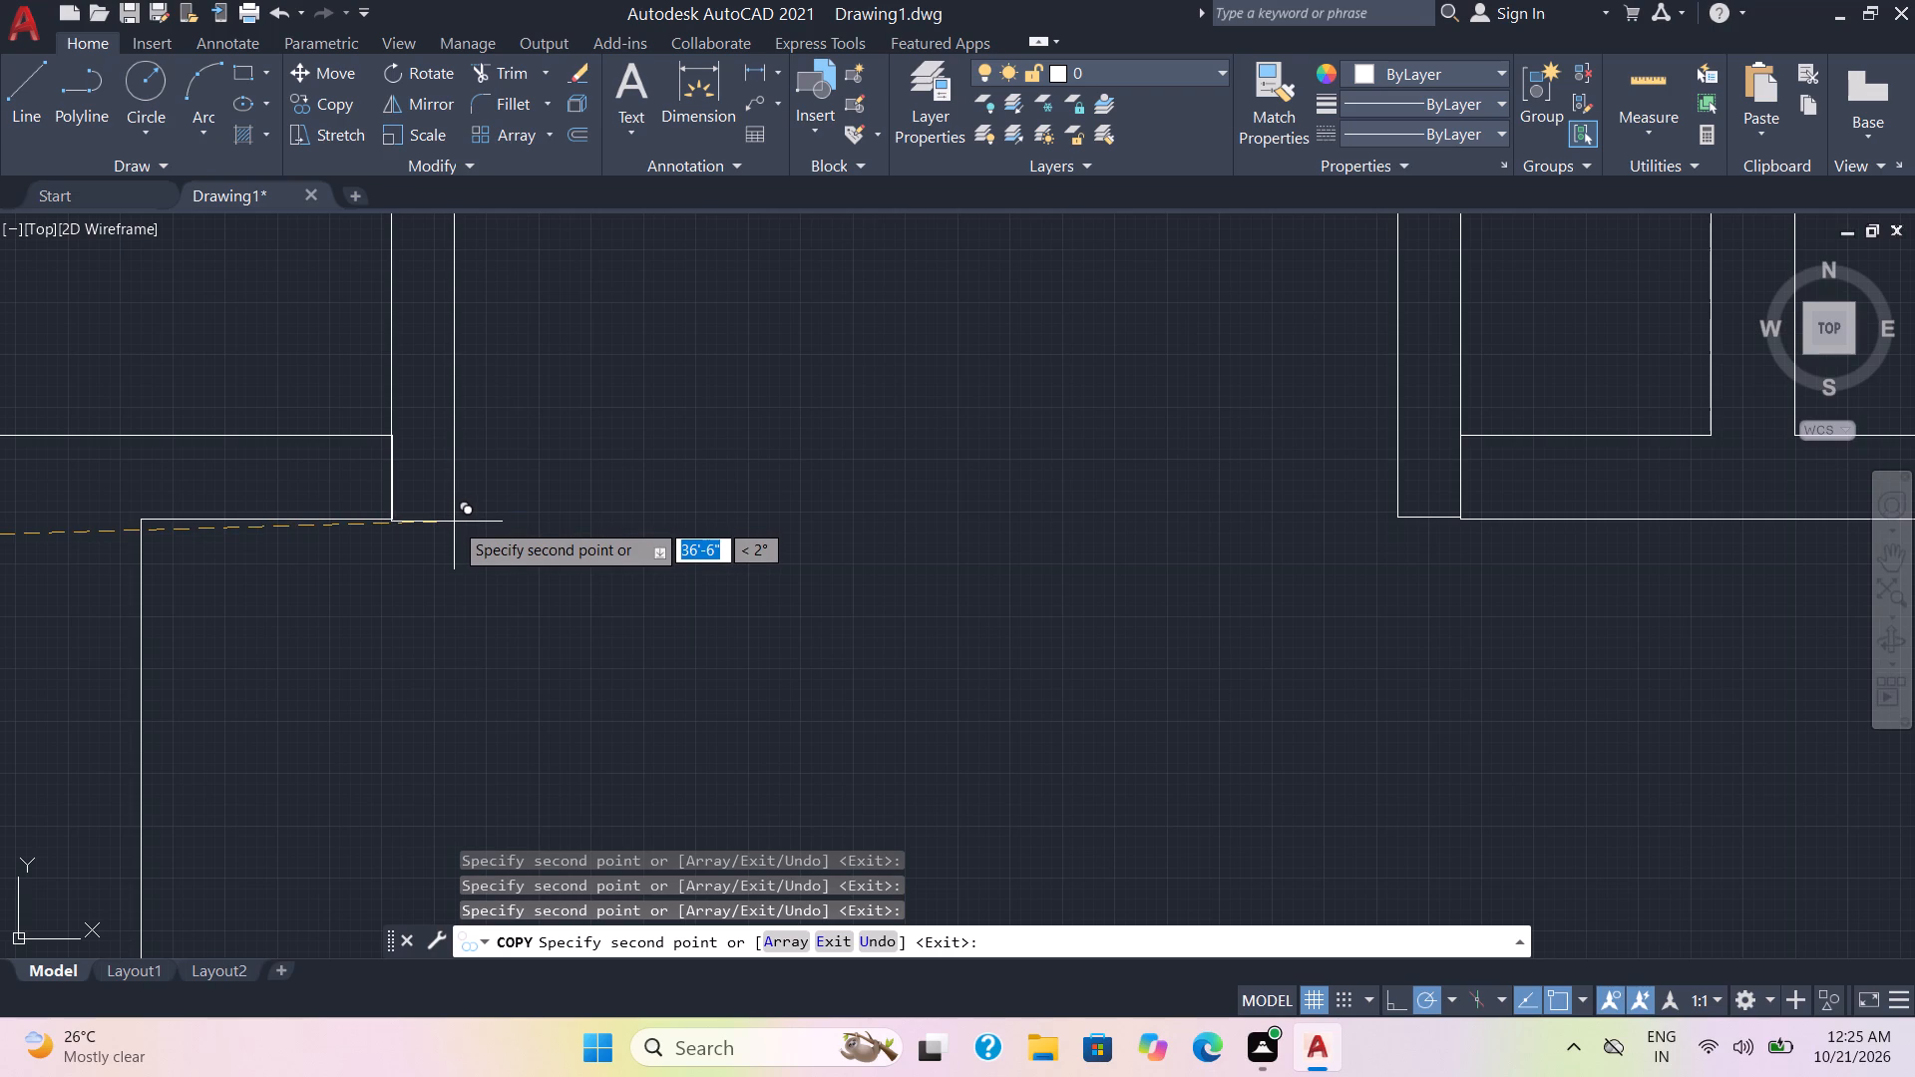
left_click(454, 522)
Place a copy at the upper outer corner of the central lower room's left wall.
scroll(640, 562, "down", 4)
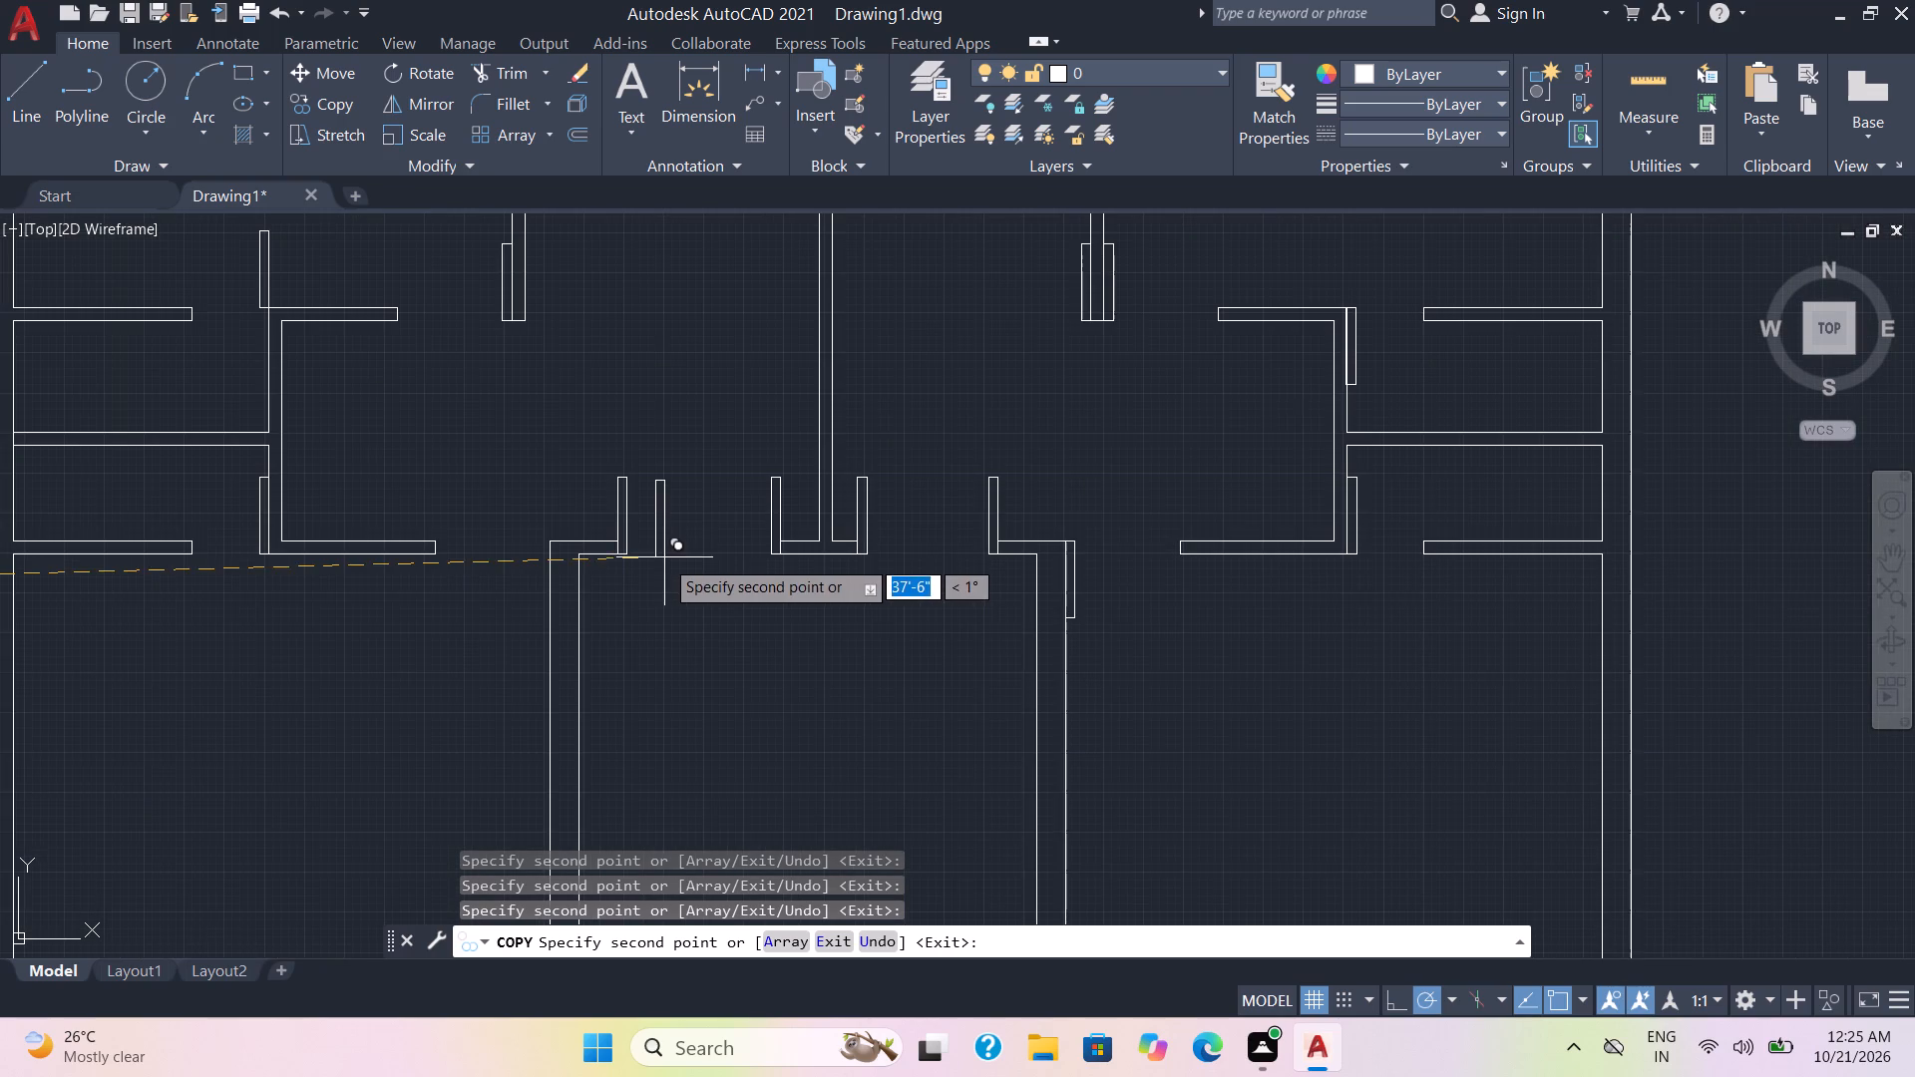
middle_click_drag(539, 610, 774, 562)
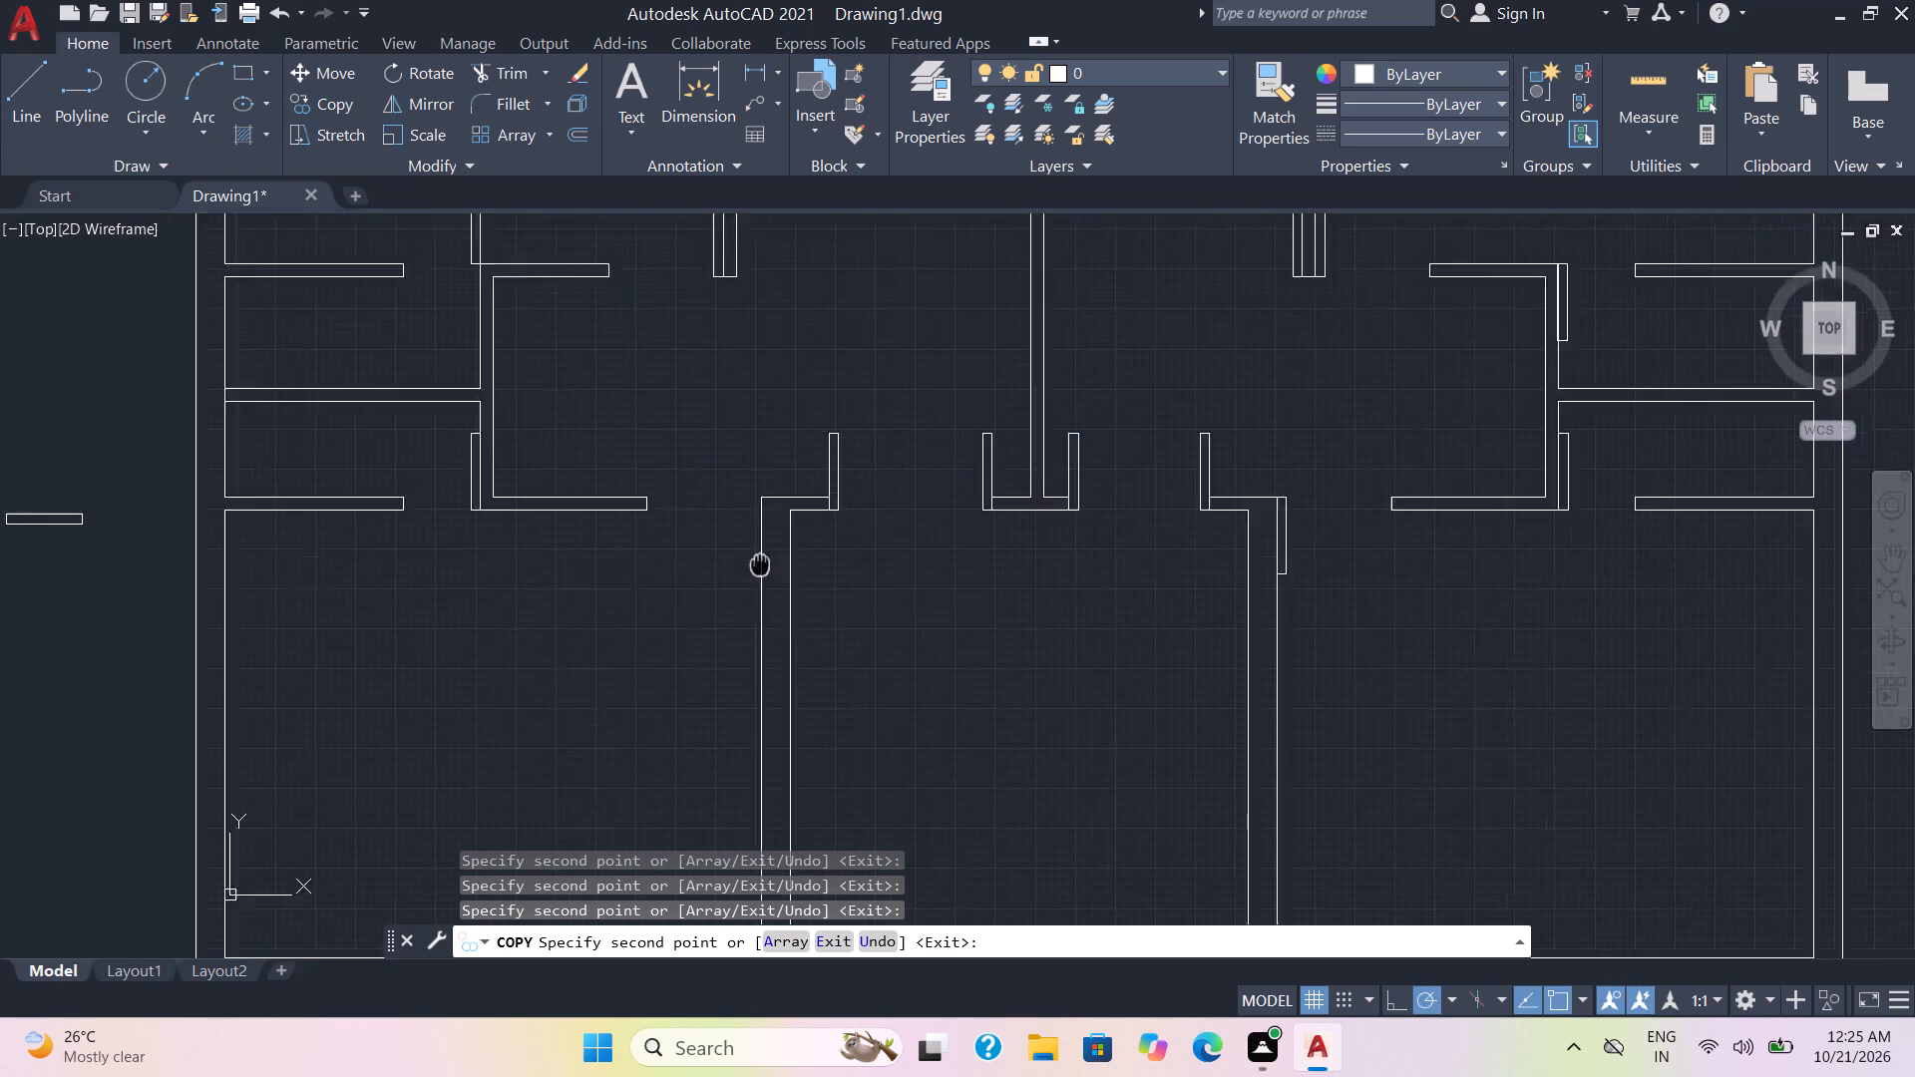
middle_click_drag(774, 562, 797, 558)
scroll(782, 557, "up", 2)
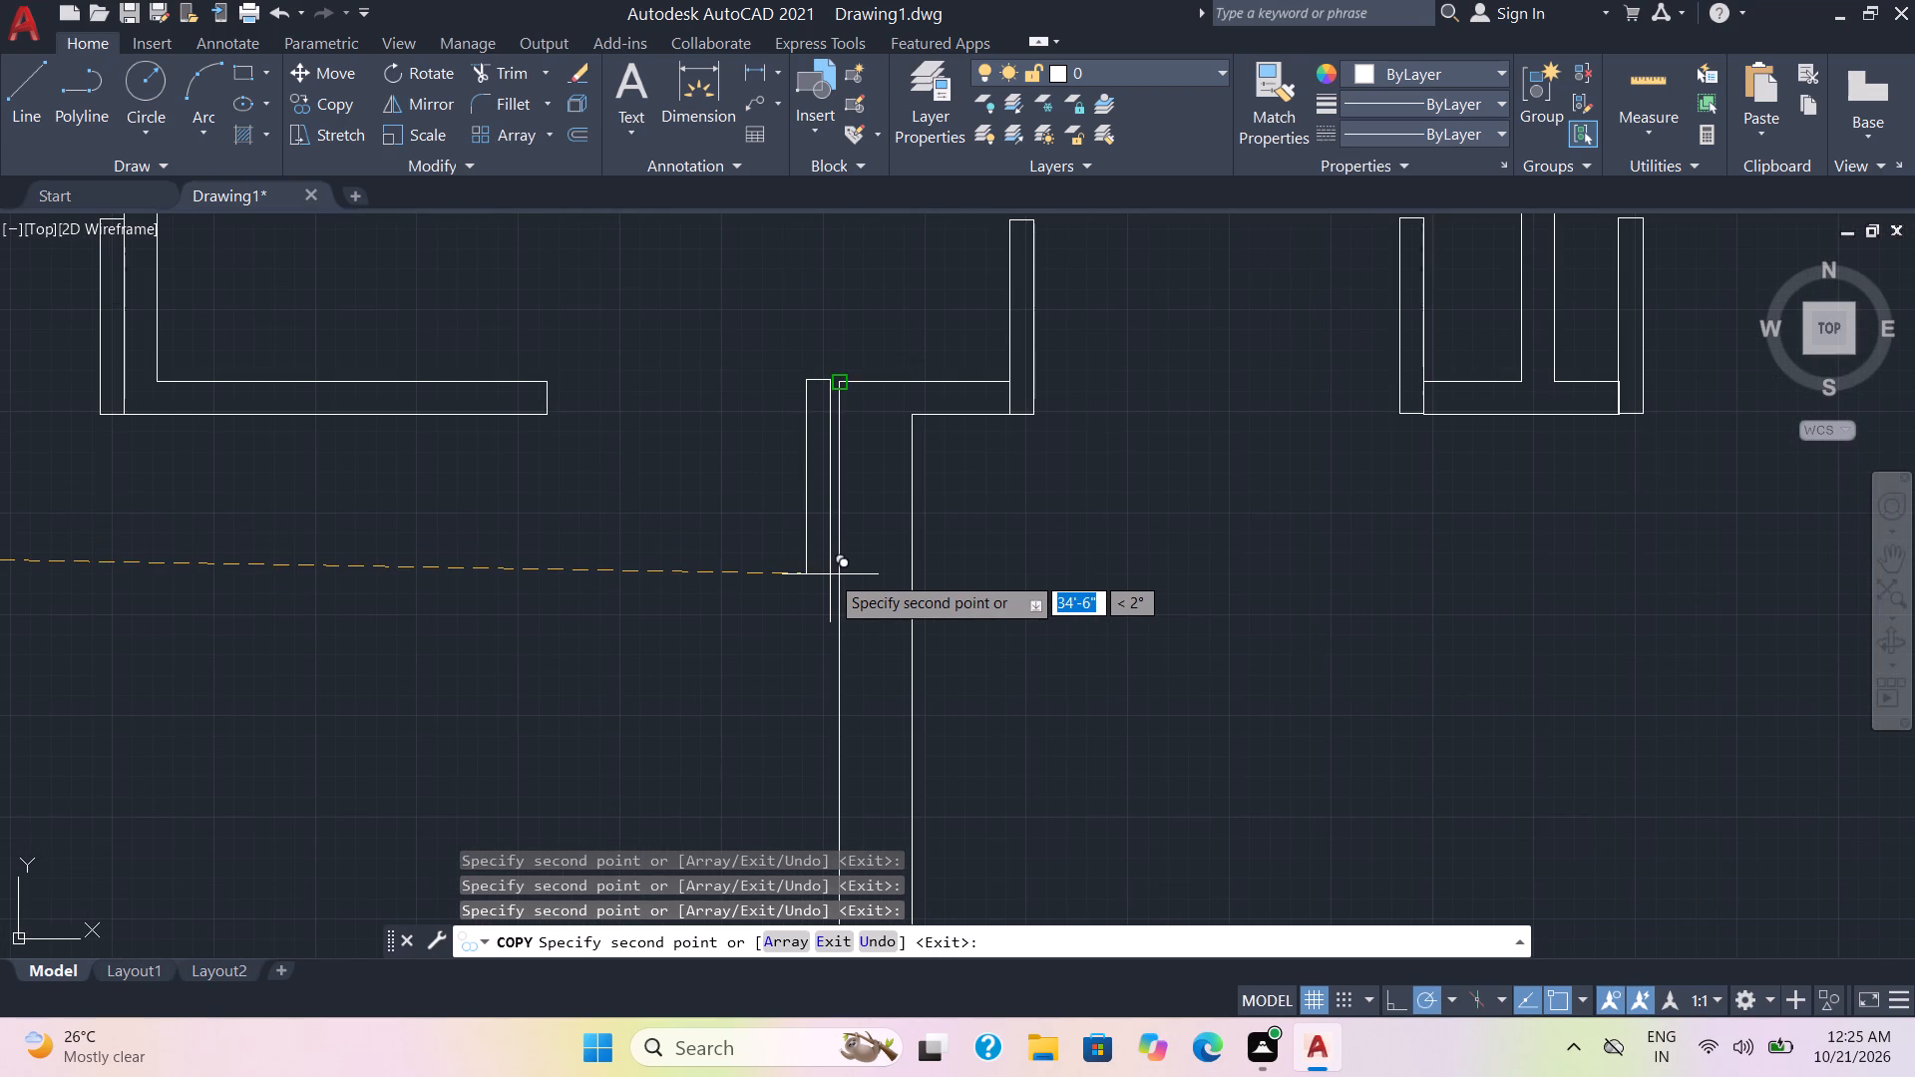
scroll(830, 574, "up", 2)
middle_click_drag(830, 574, 815, 719)
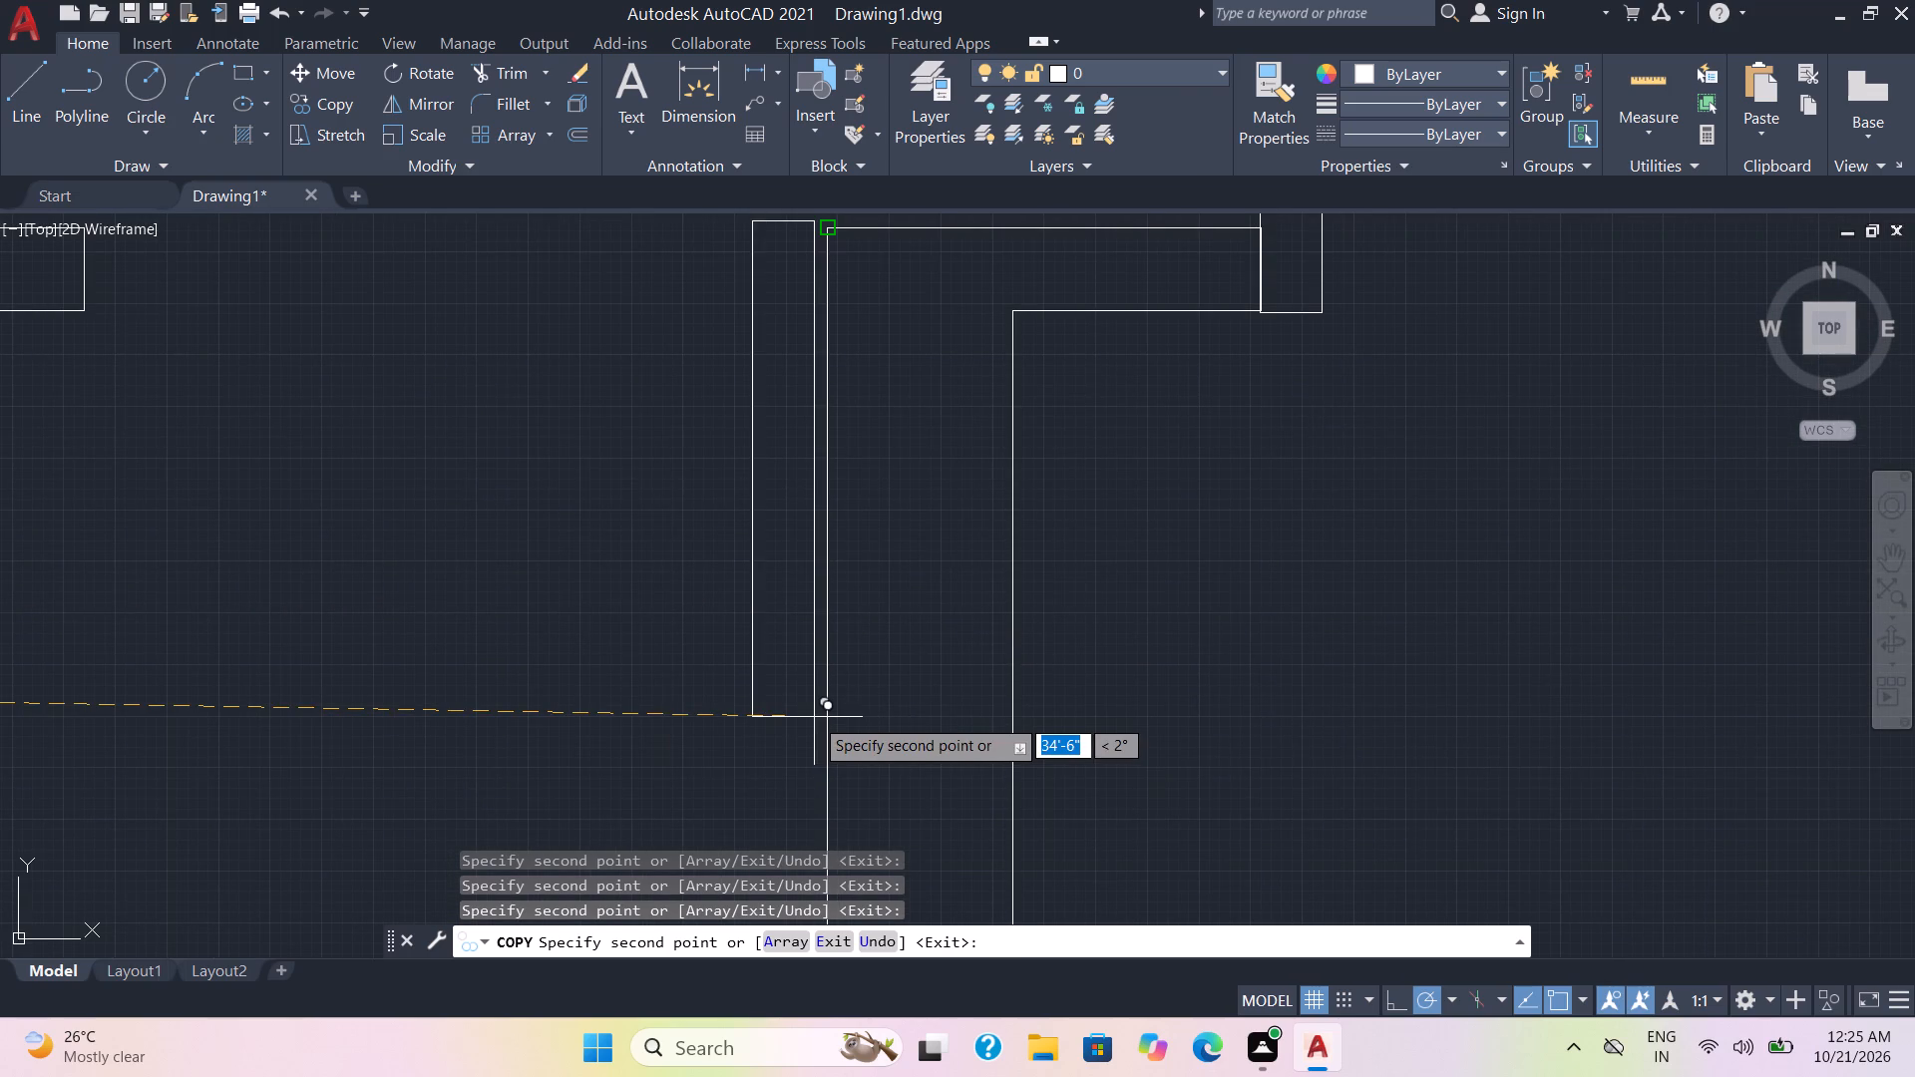
left_click(827, 725)
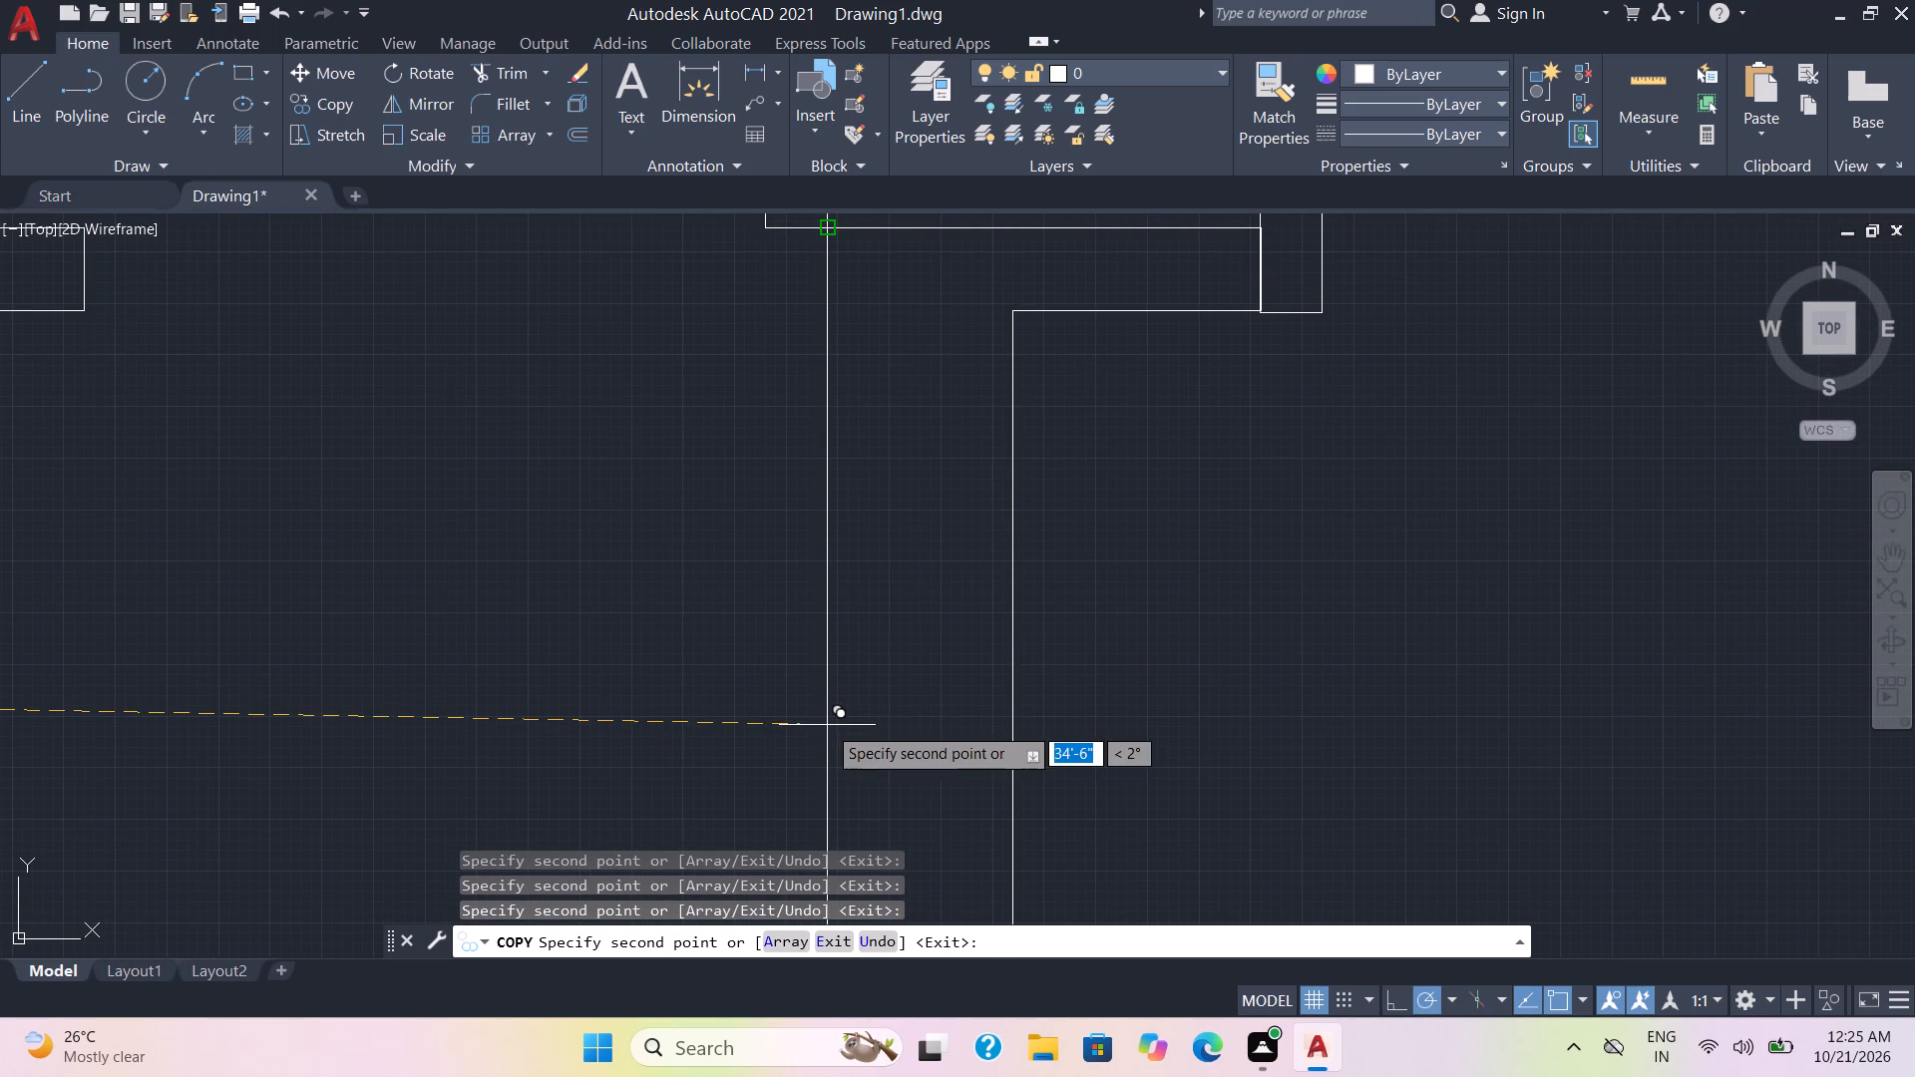
Place a copy on the right face of the central room's right wall, extending down from the lower-right room's bottom-left corner.
scroll(1322, 778, "down", 5)
middle_click_drag(1398, 840, 1400, 838)
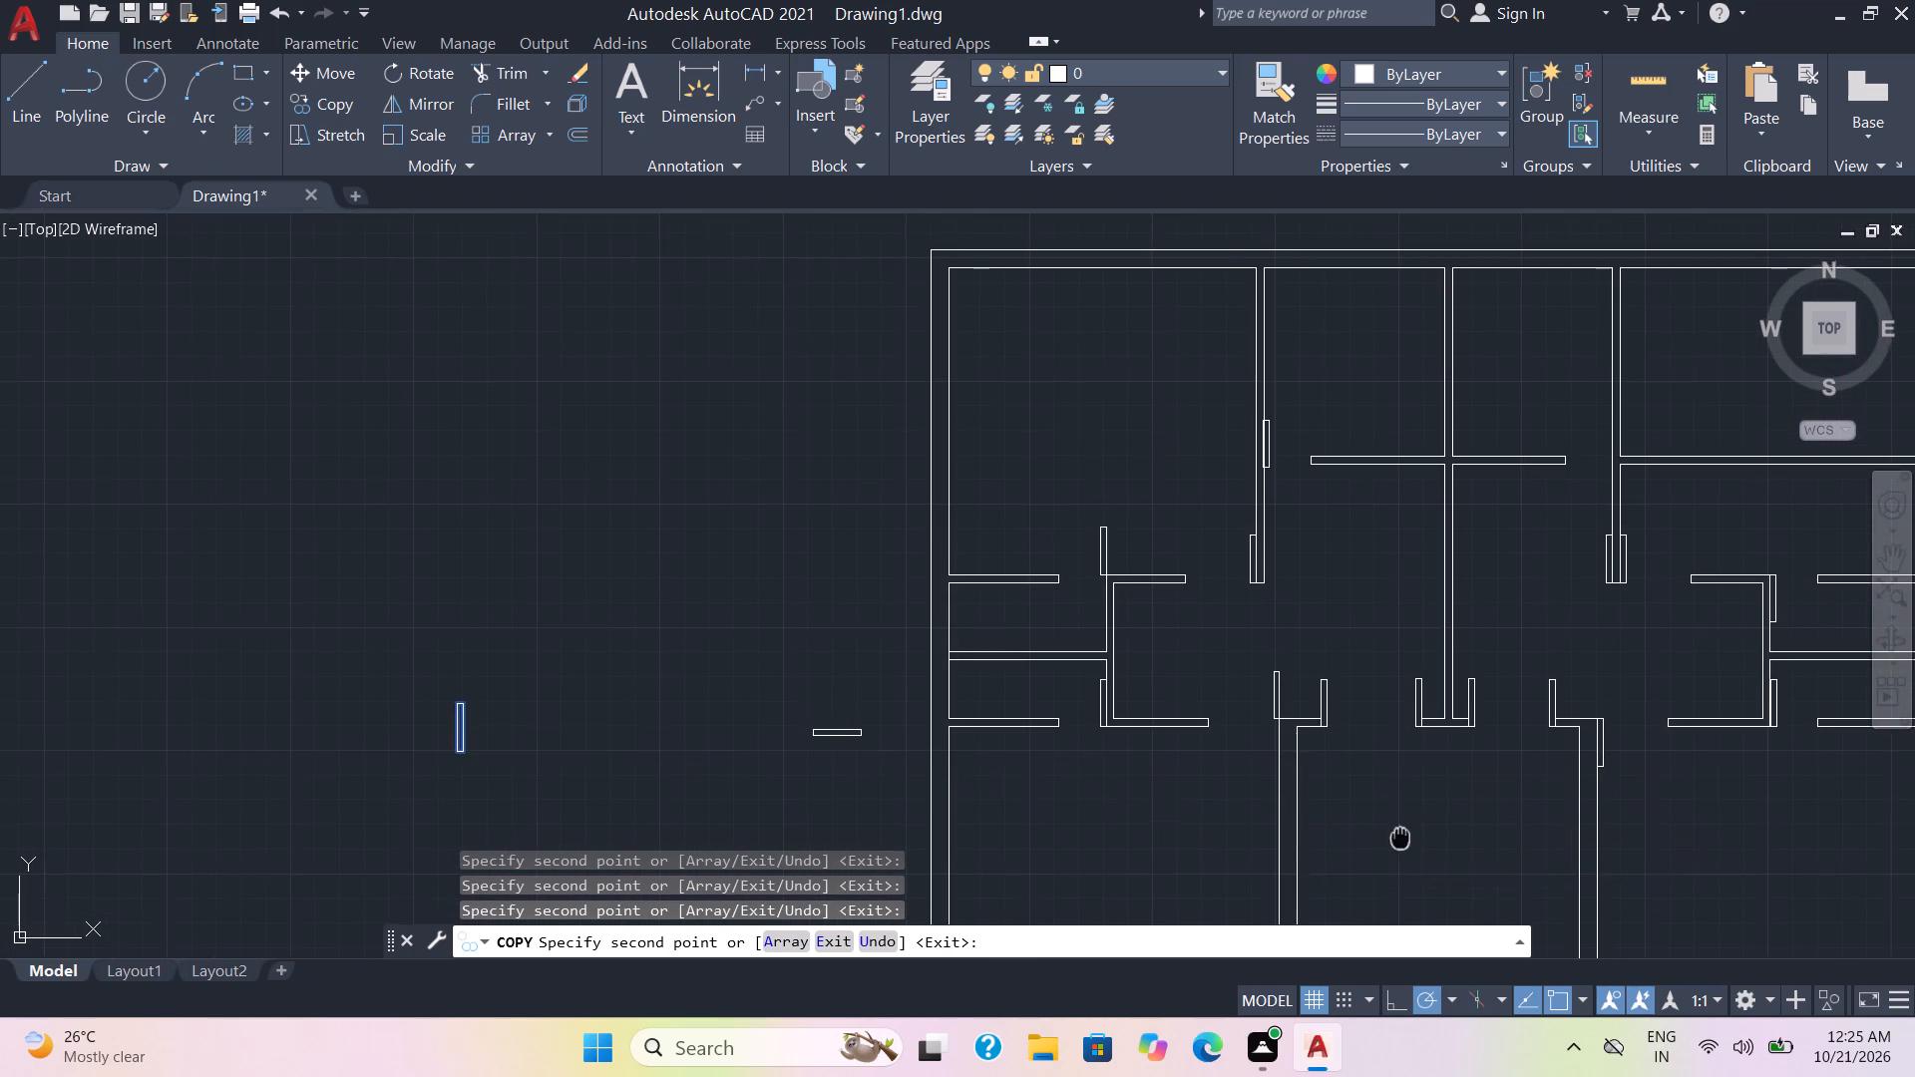
middle_click_drag(1400, 838, 1352, 523)
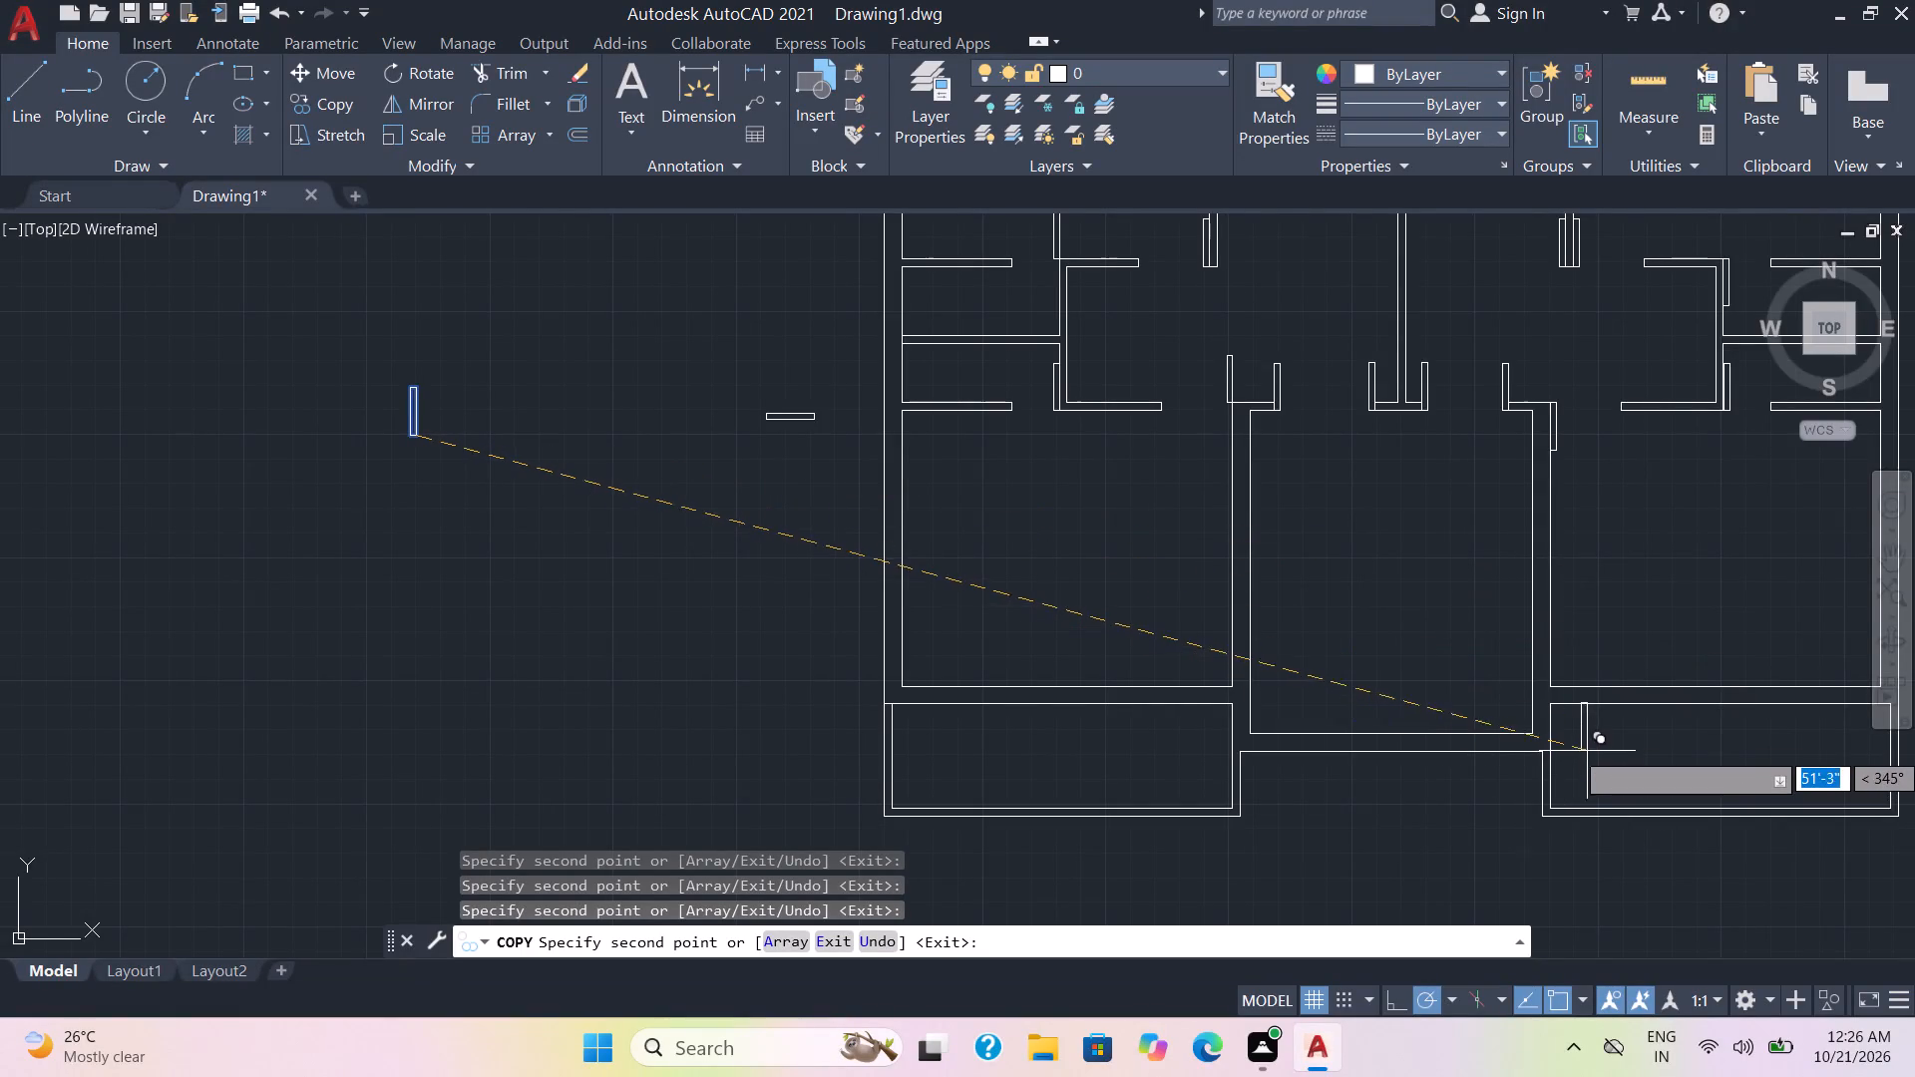
scroll(1572, 735, "up", 2)
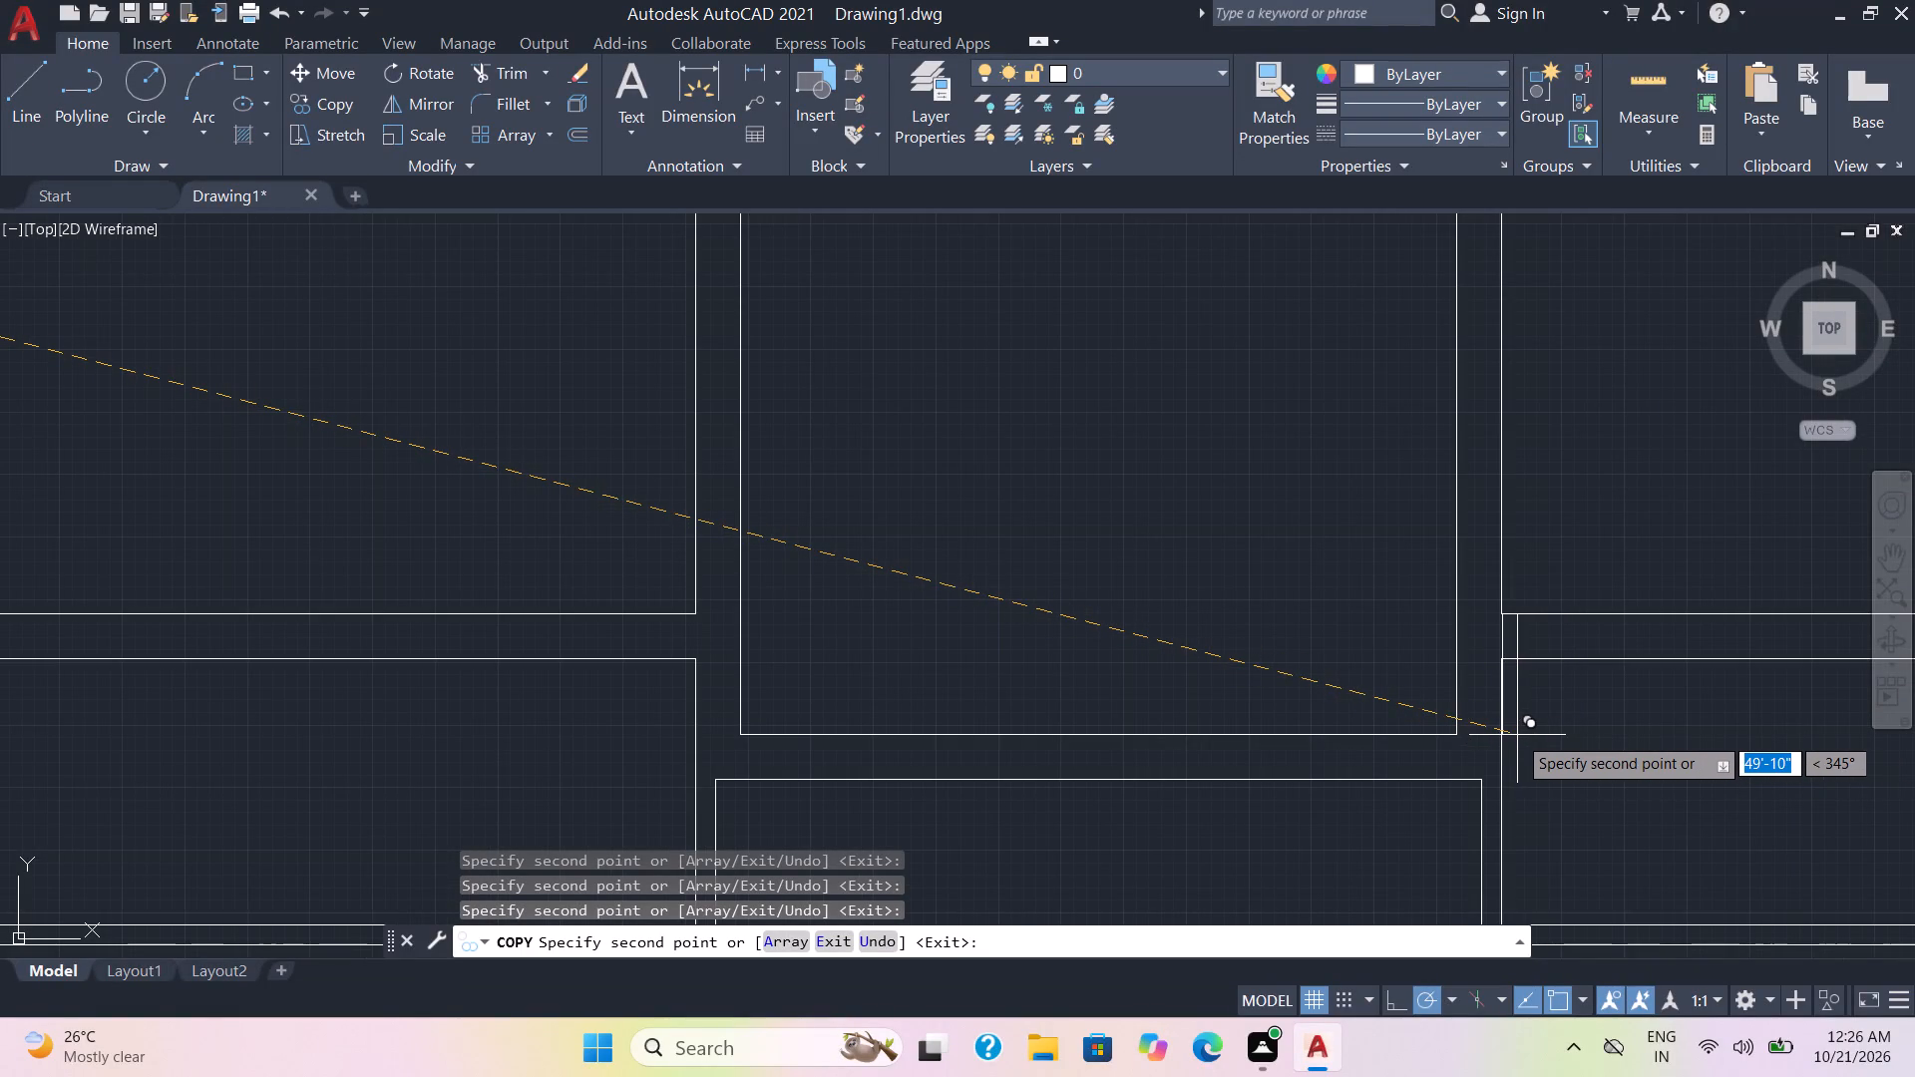
left_click(1517, 734)
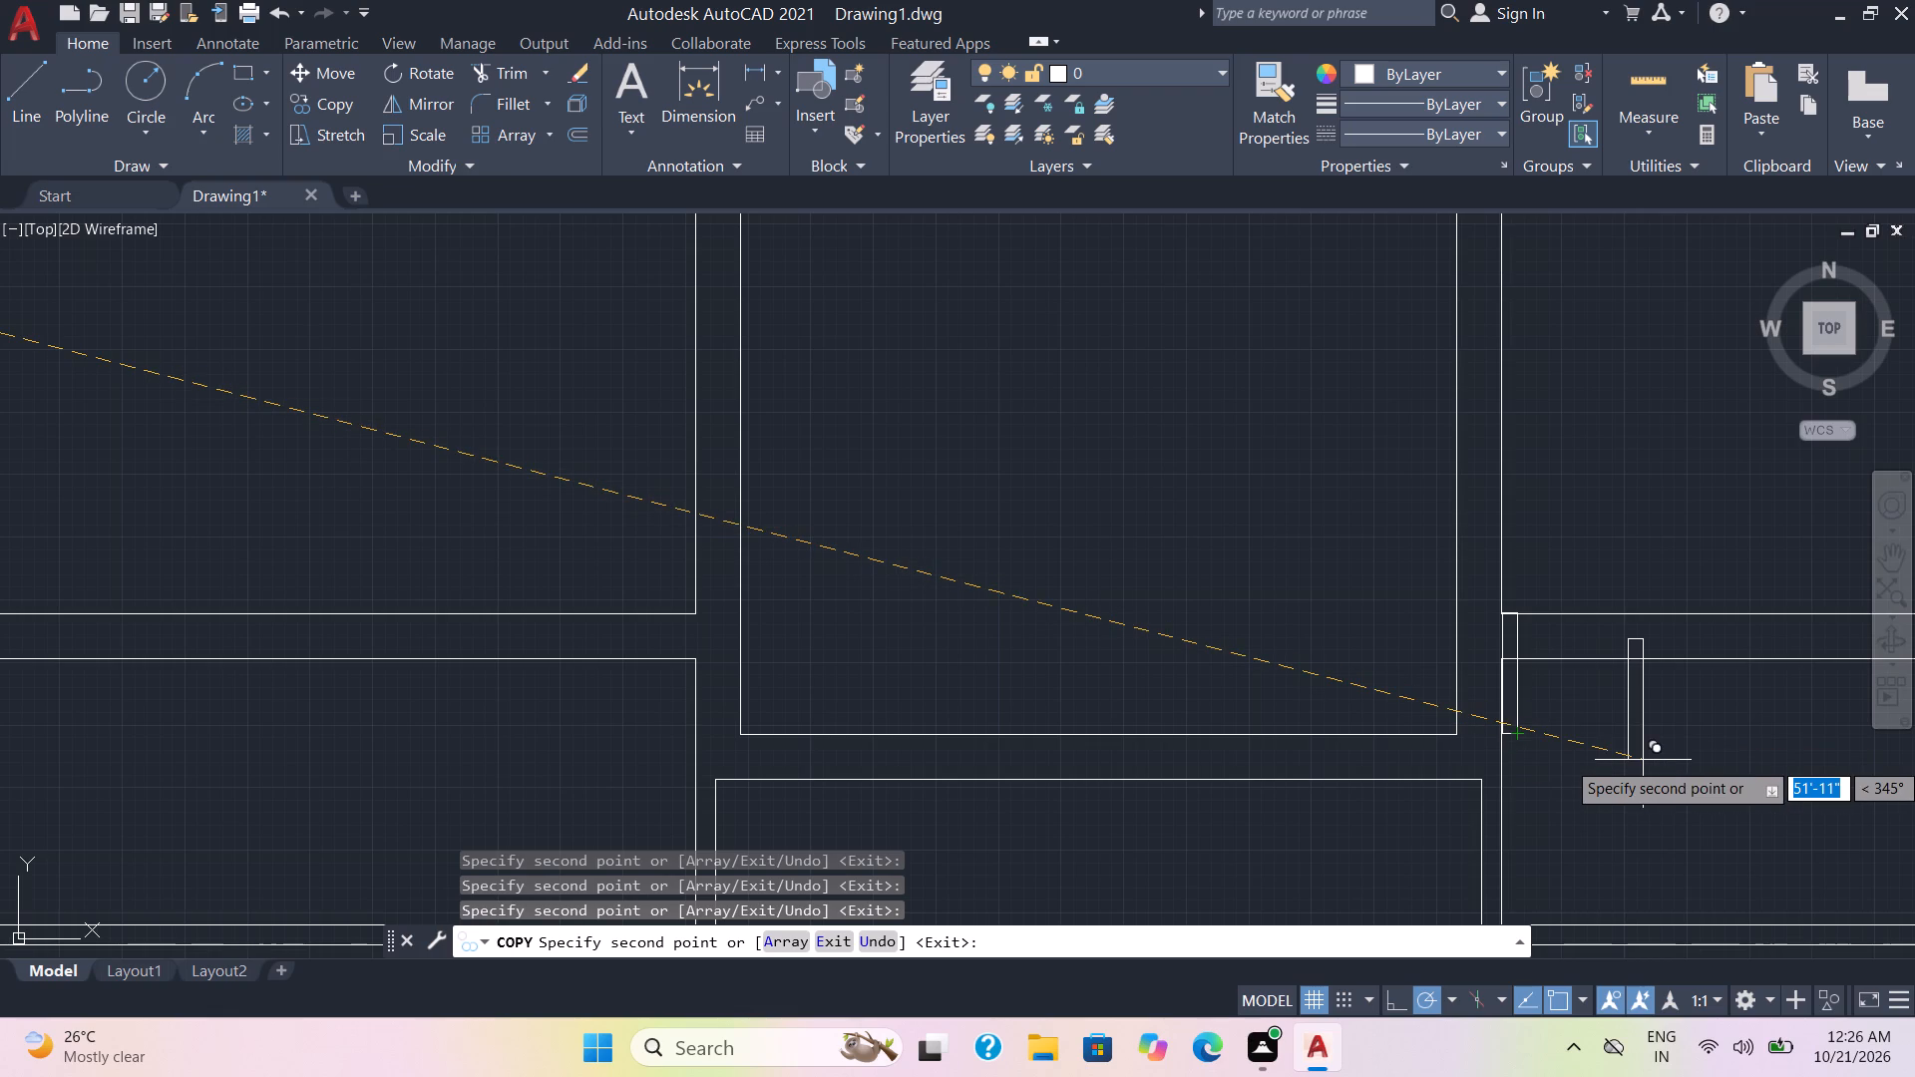
Place a copy on the left face of the central room's left wall, at the lower-left strip's top-right inner corner, and finish copying.
scroll(1644, 760, "down", 1)
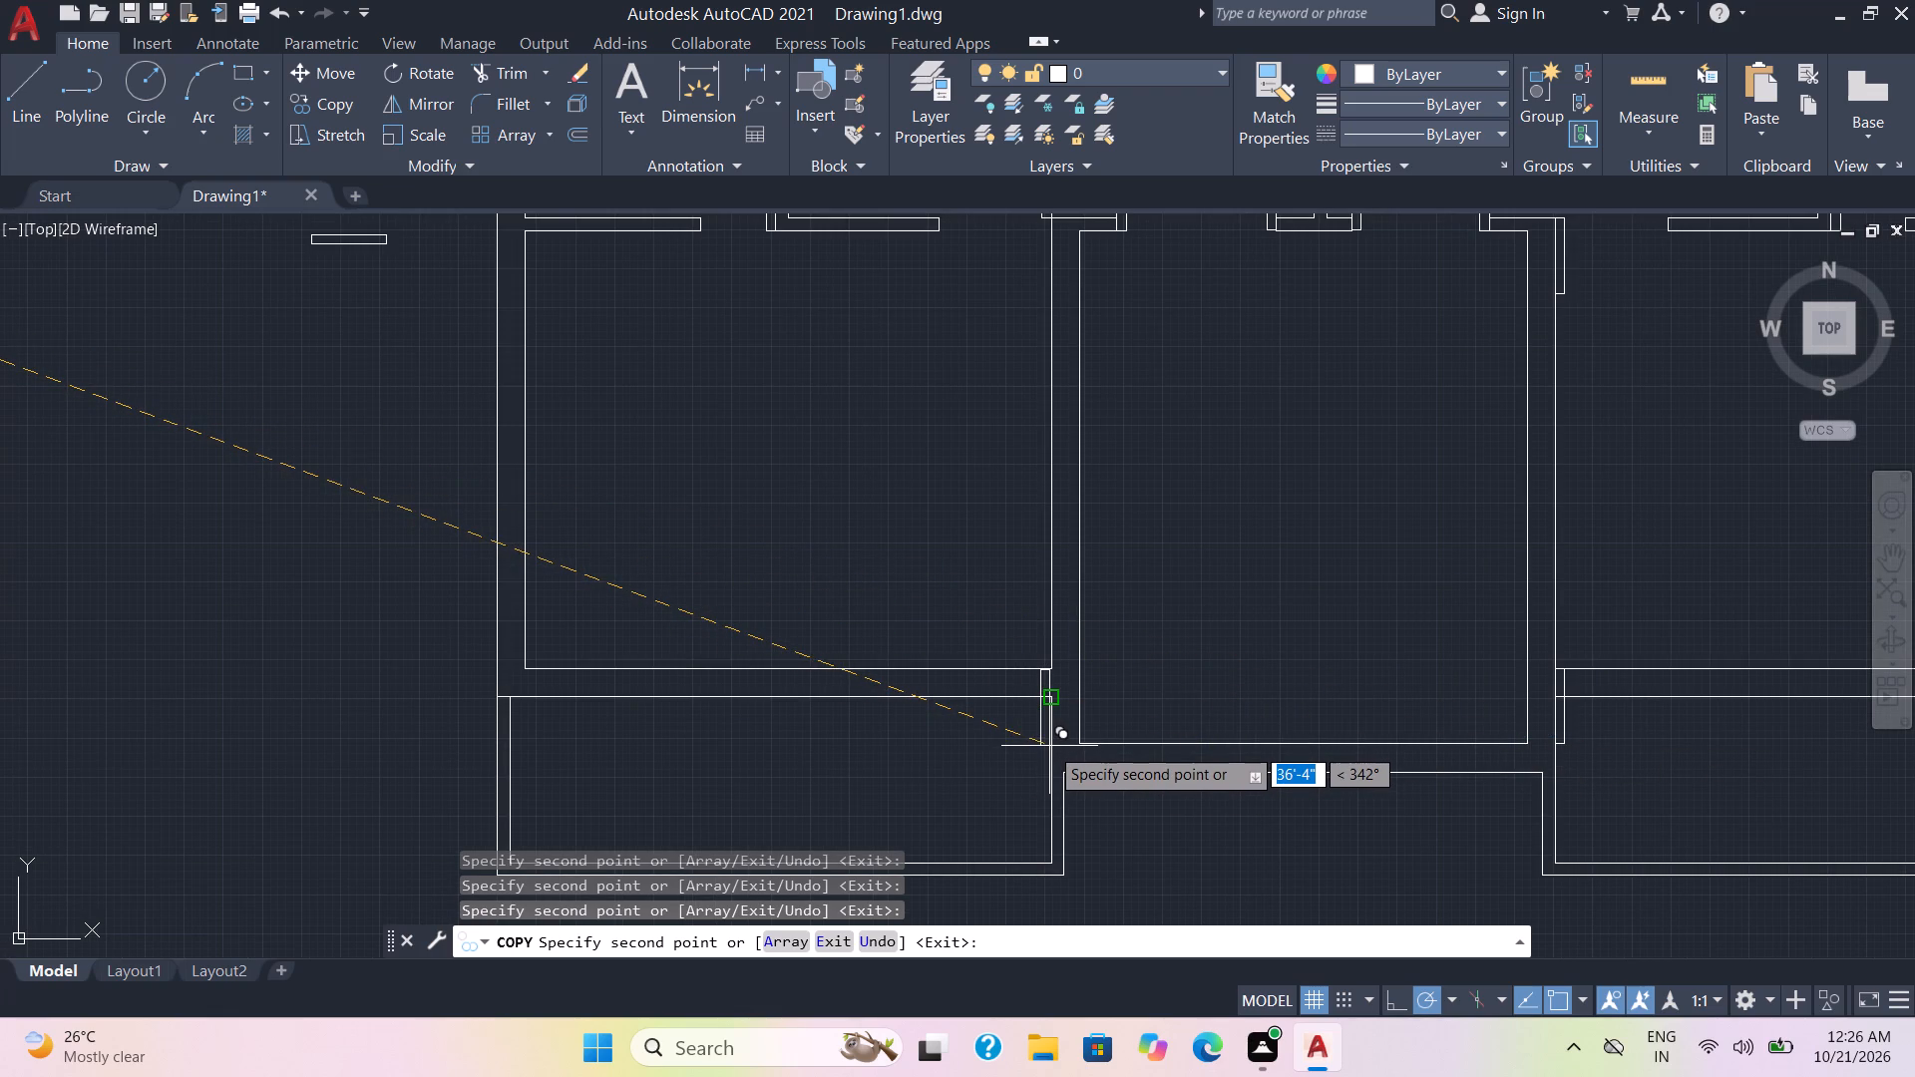
scroll(1050, 744, "up", 3)
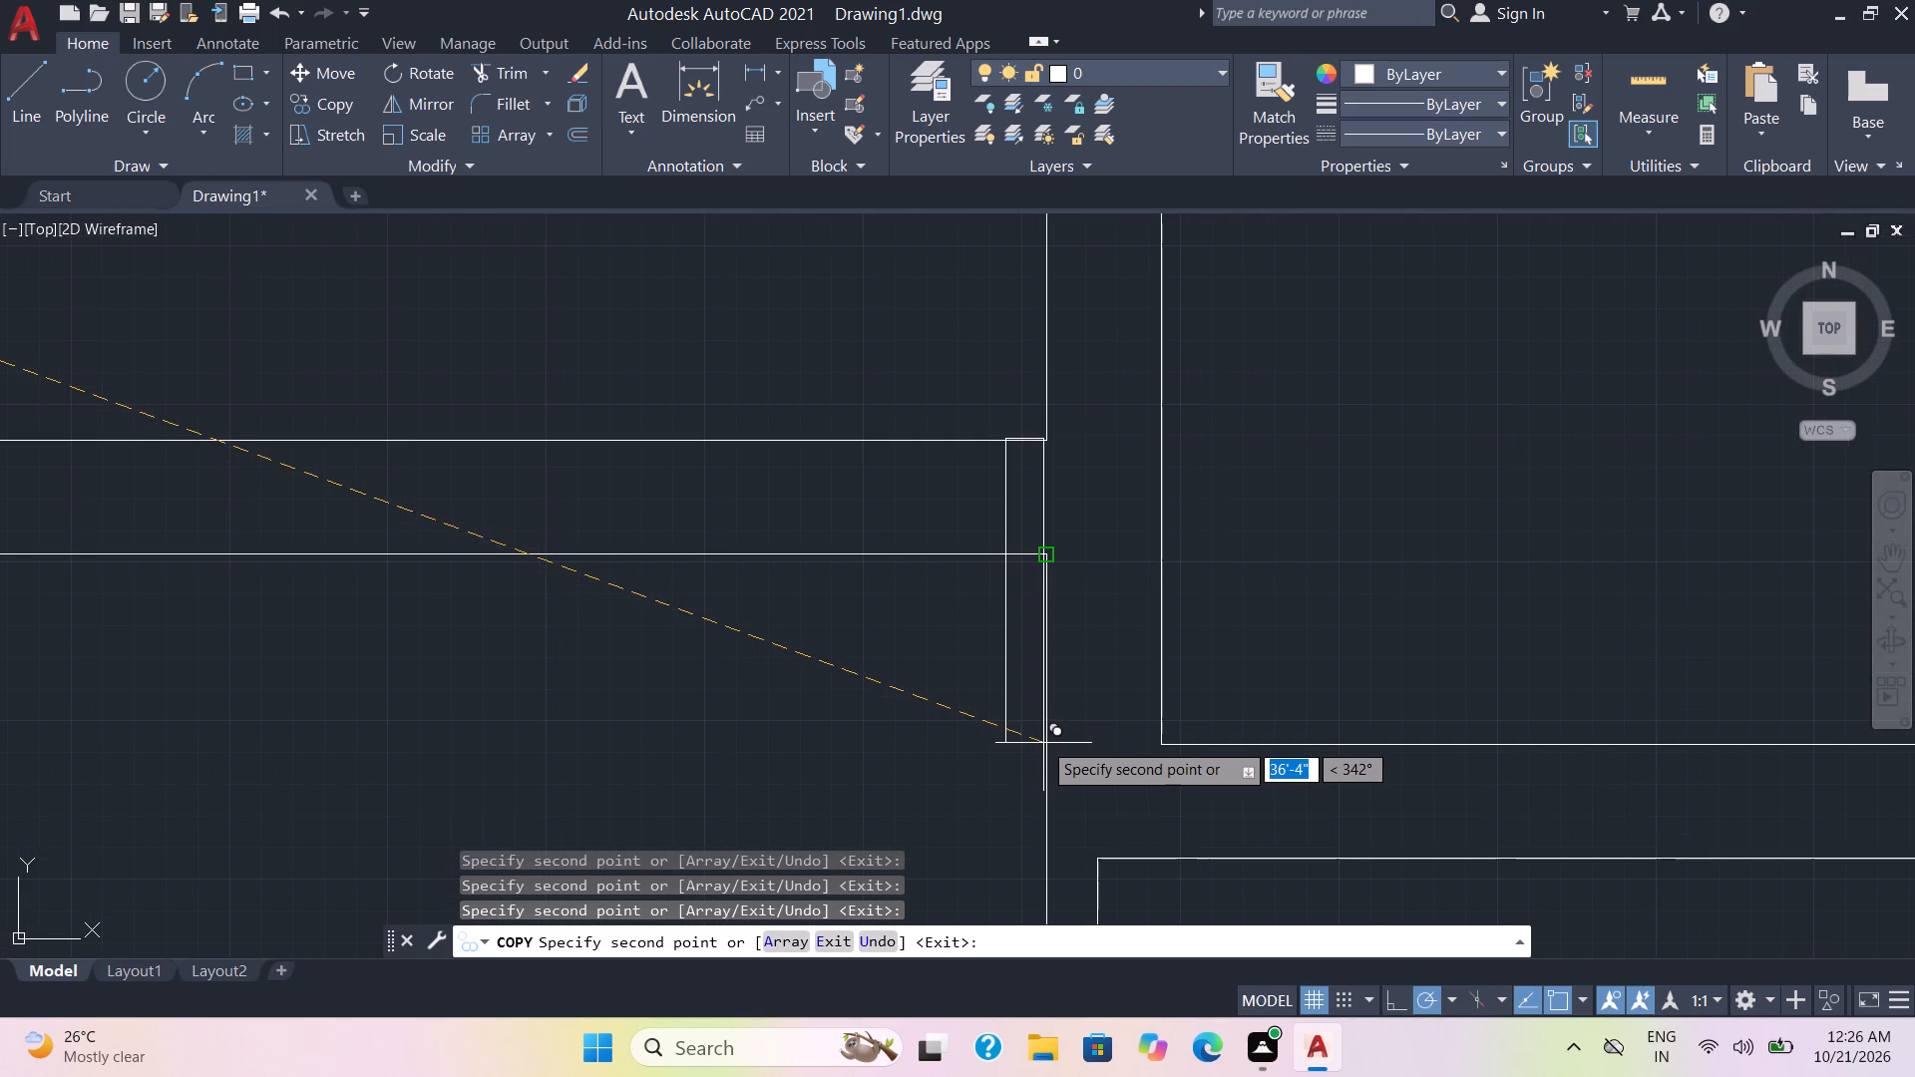
scroll(1045, 747, "up", 2)
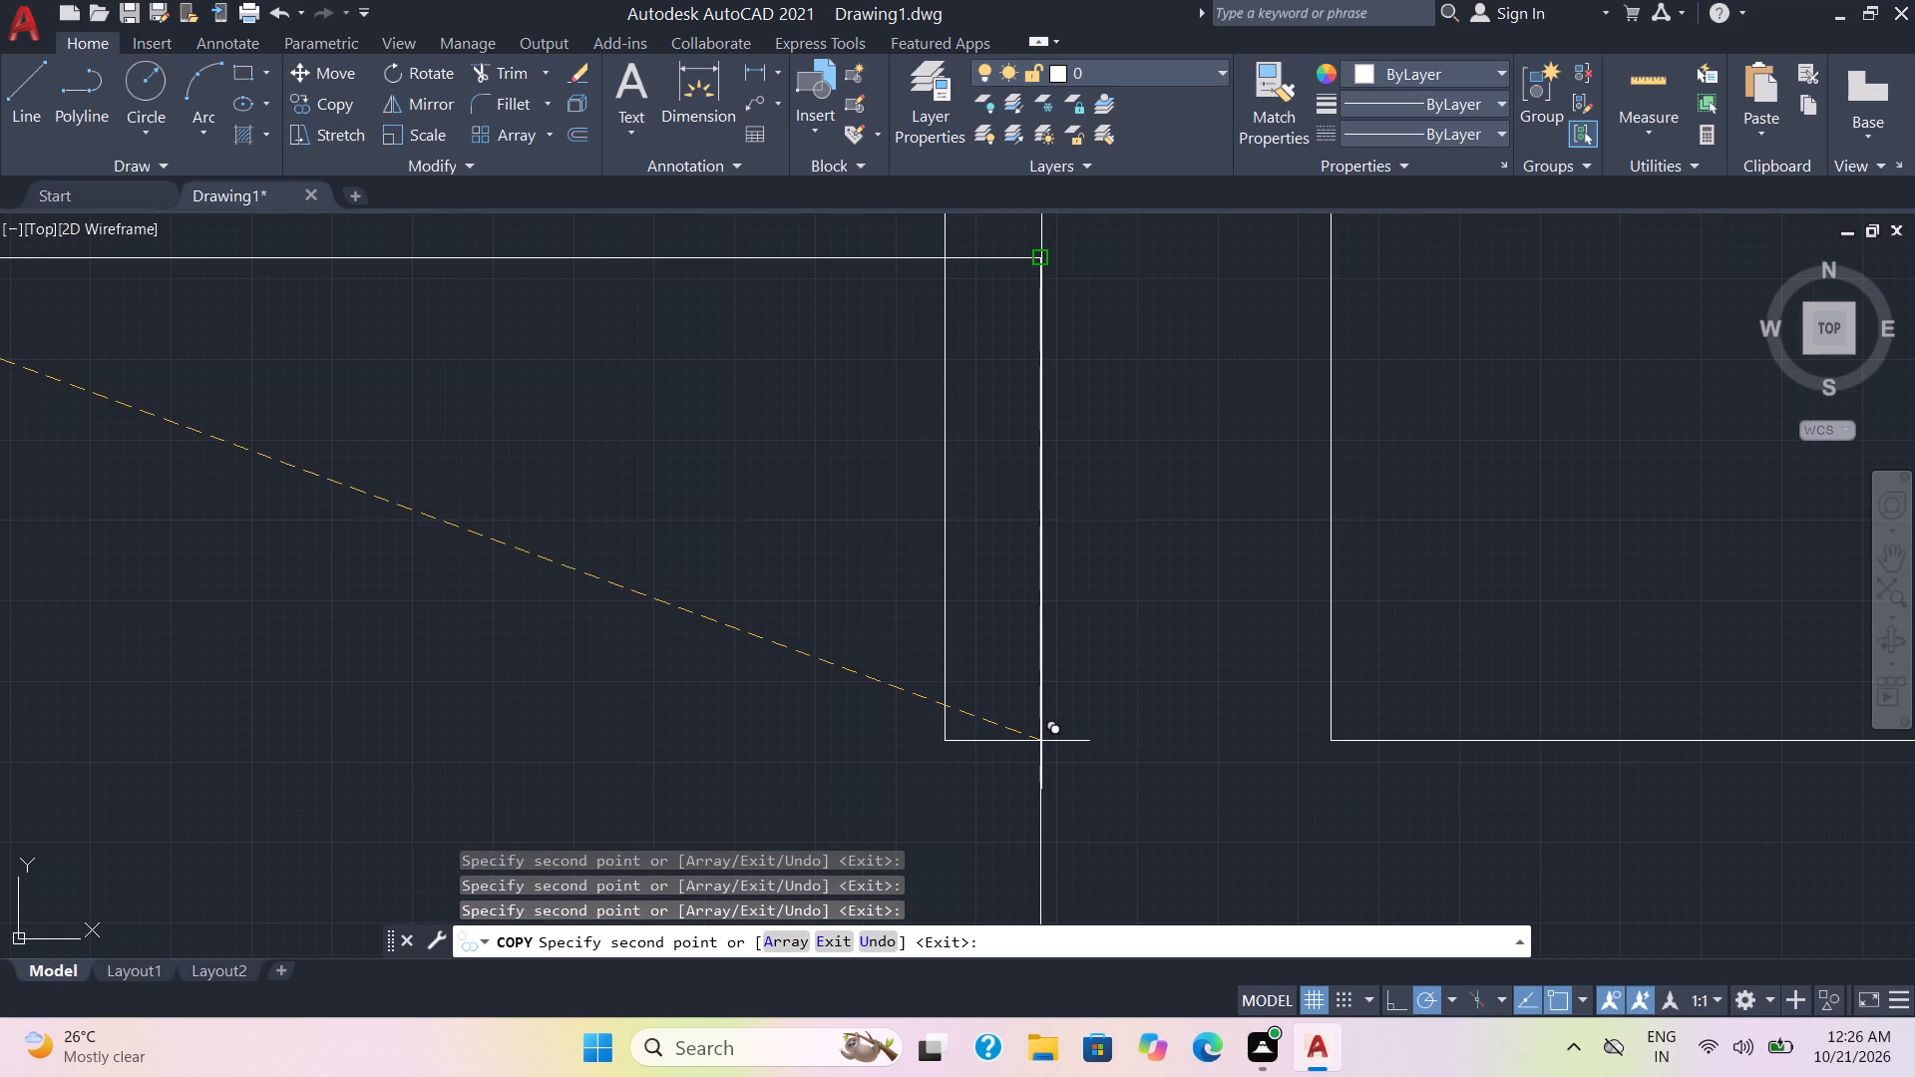
left_click(1041, 741)
scroll(1072, 741, "down", 2)
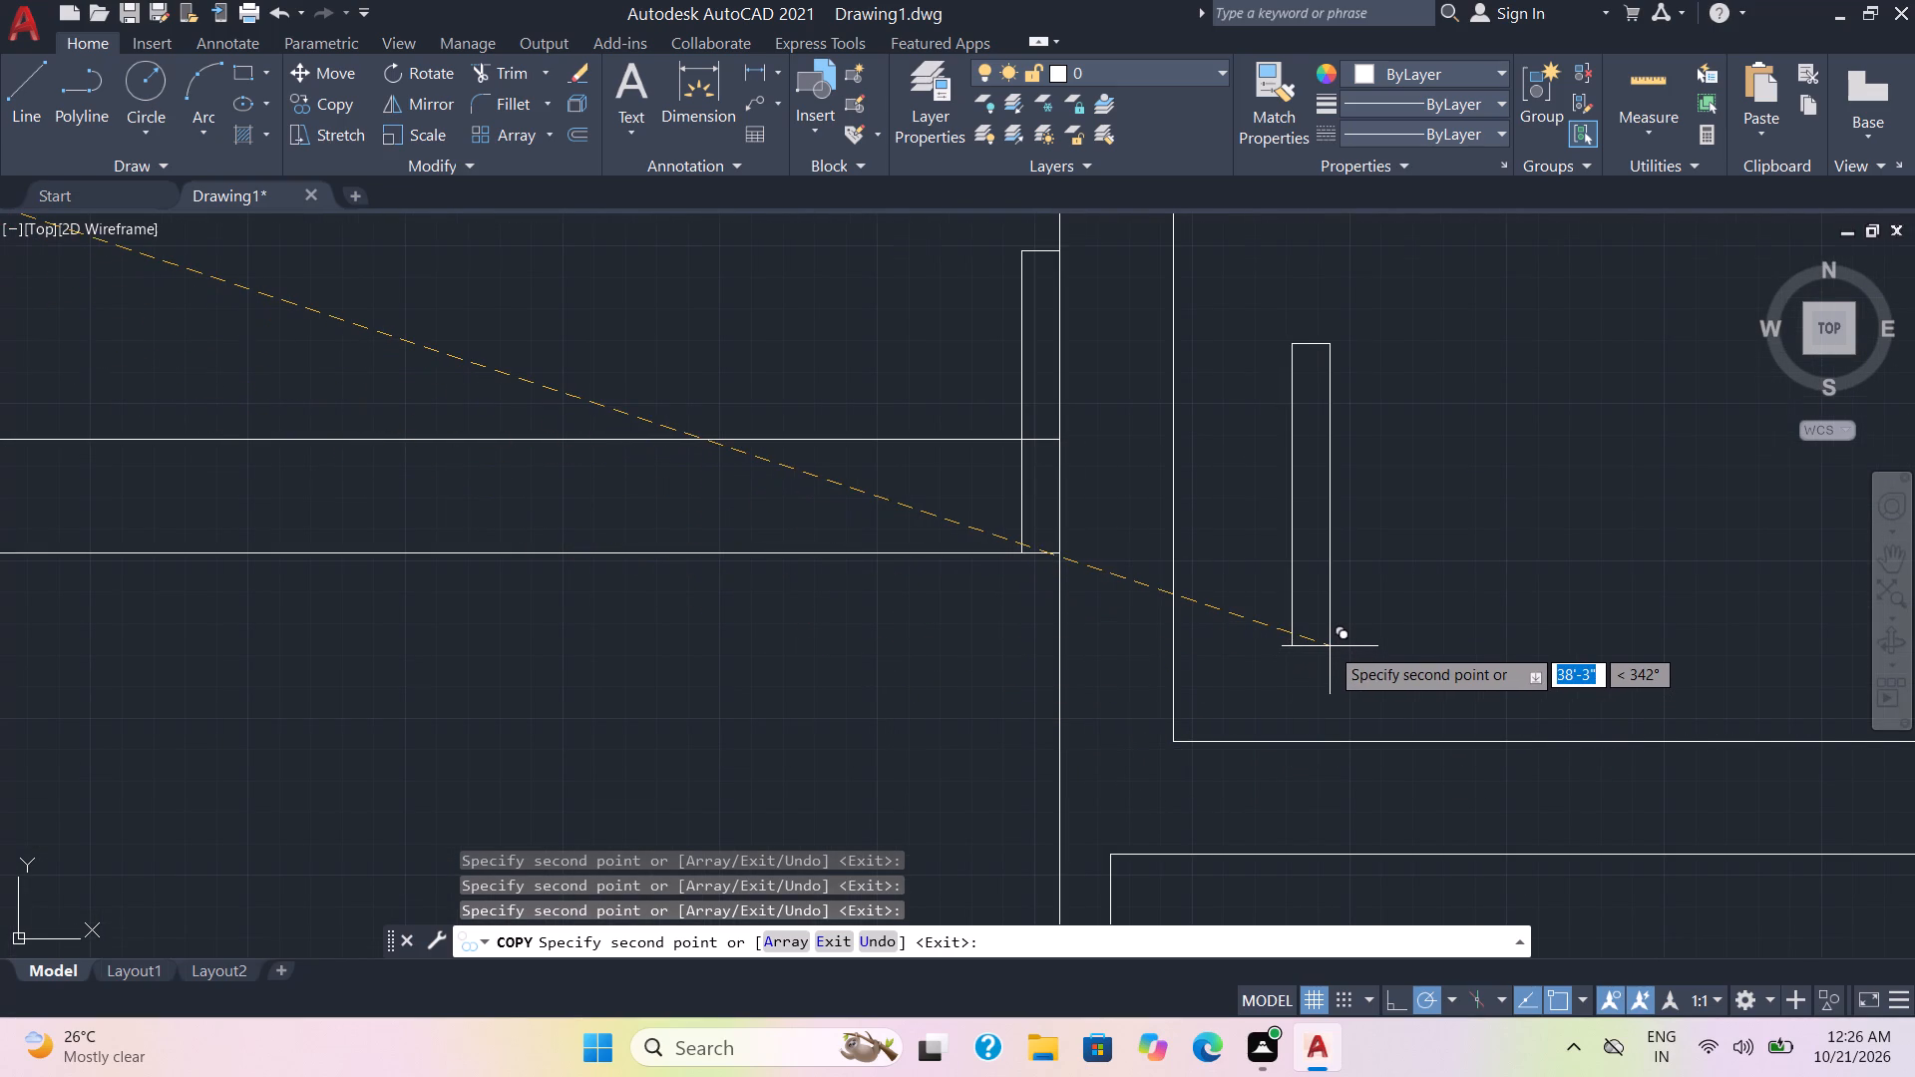
scroll(1330, 646, "down", 3)
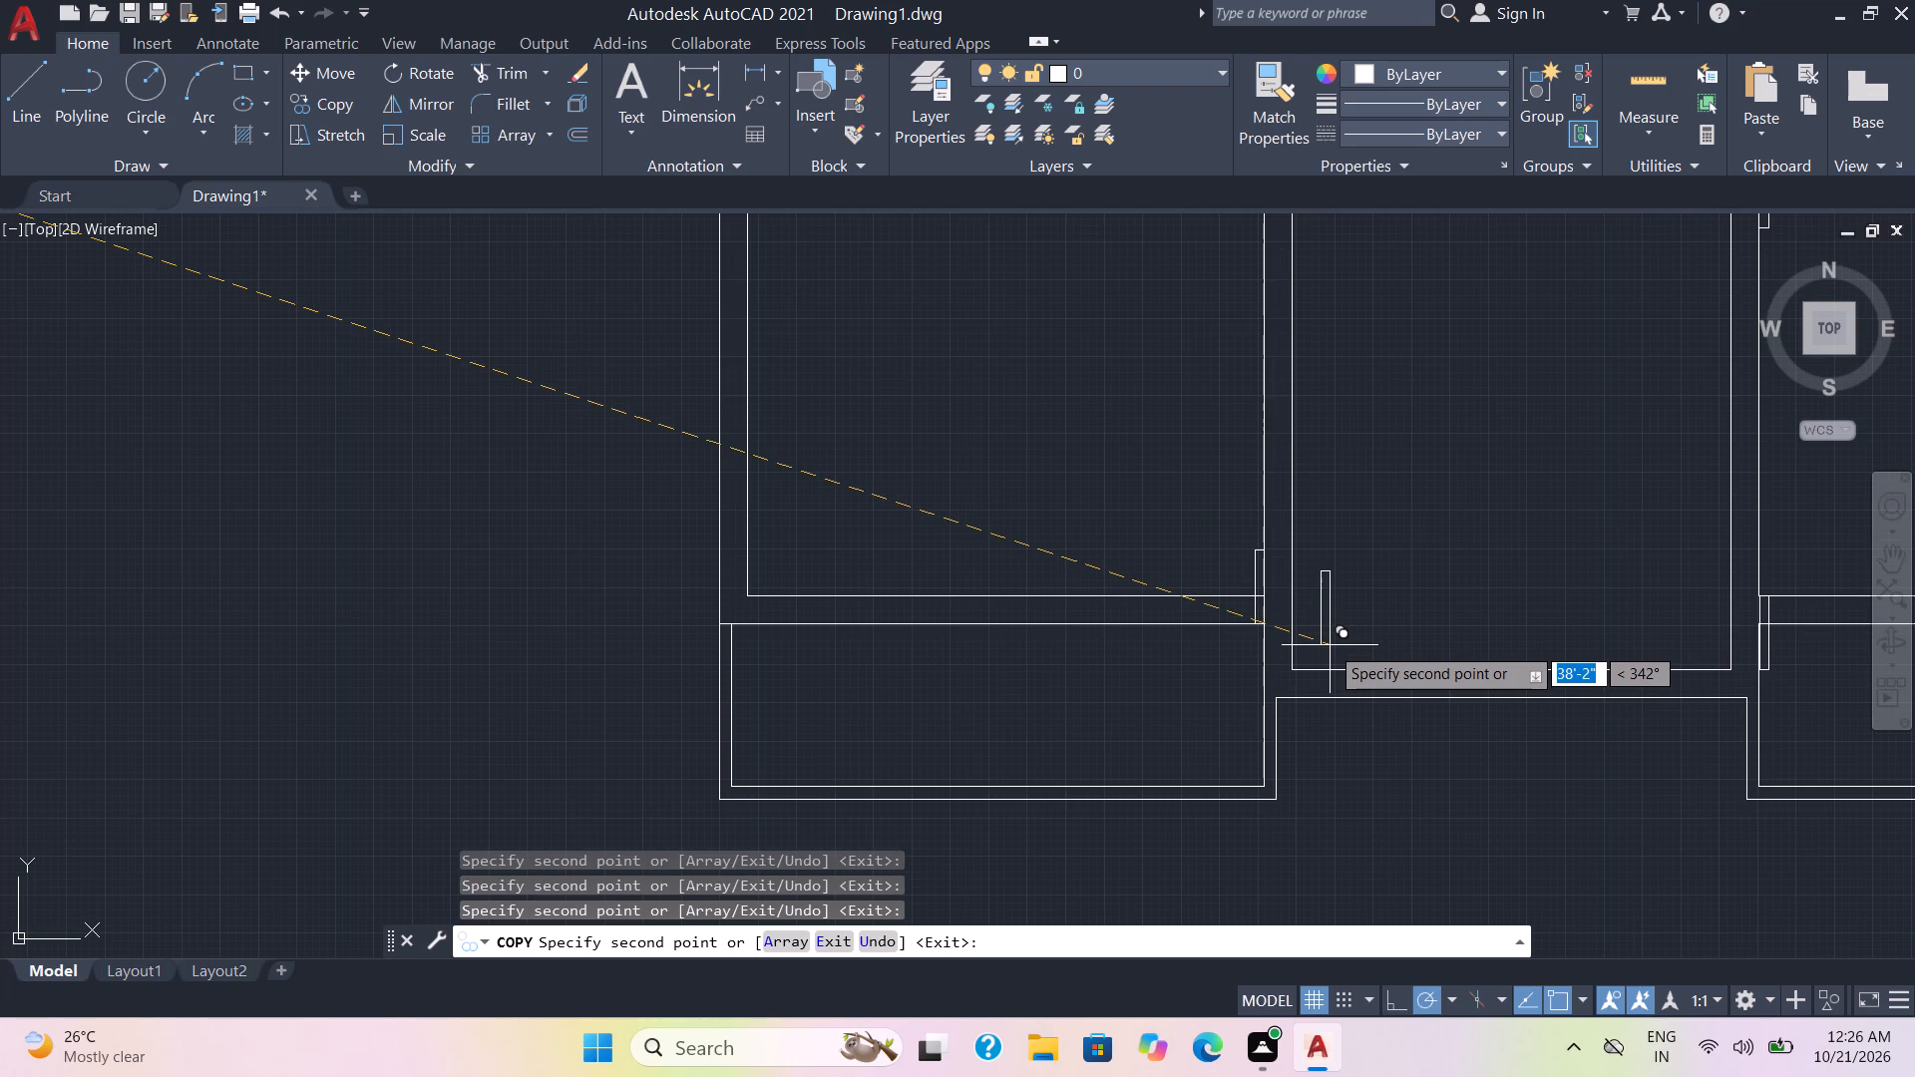
scroll(1330, 645, "down", 2)
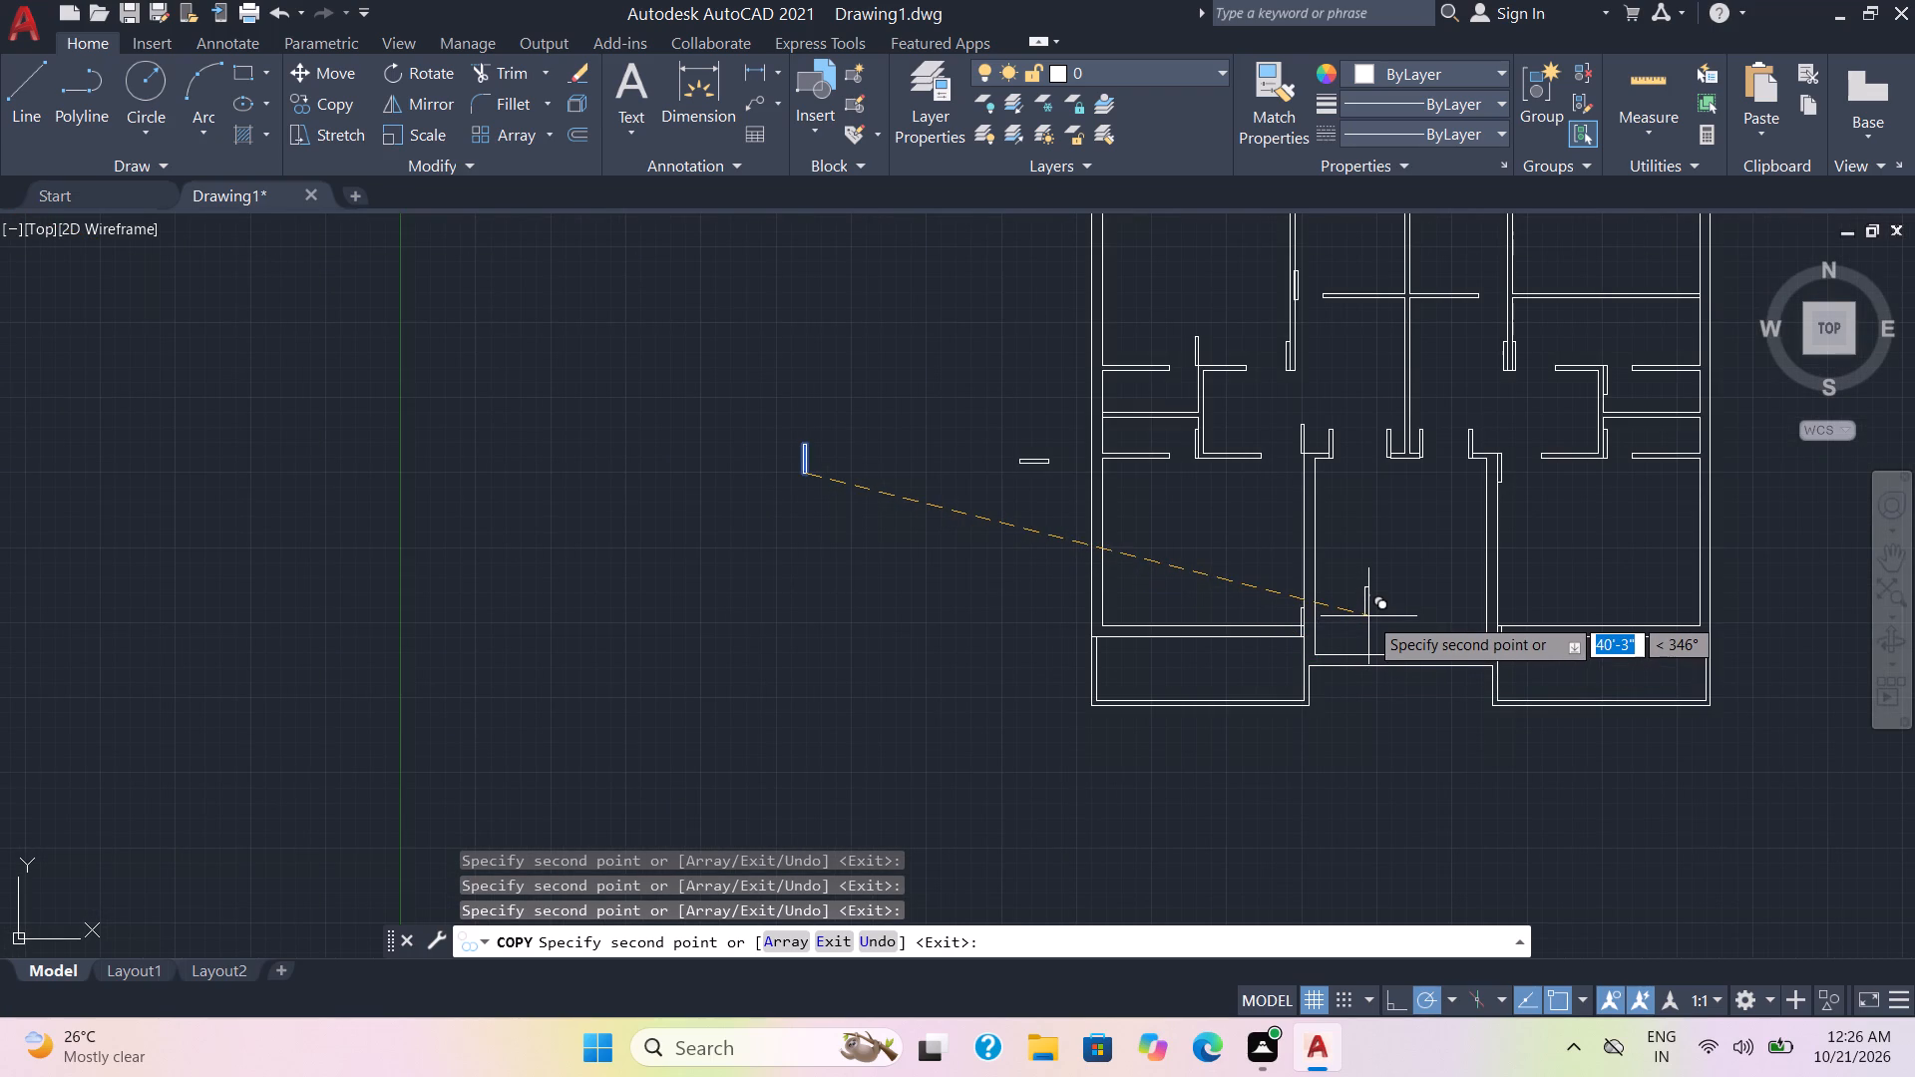
key("Escape")
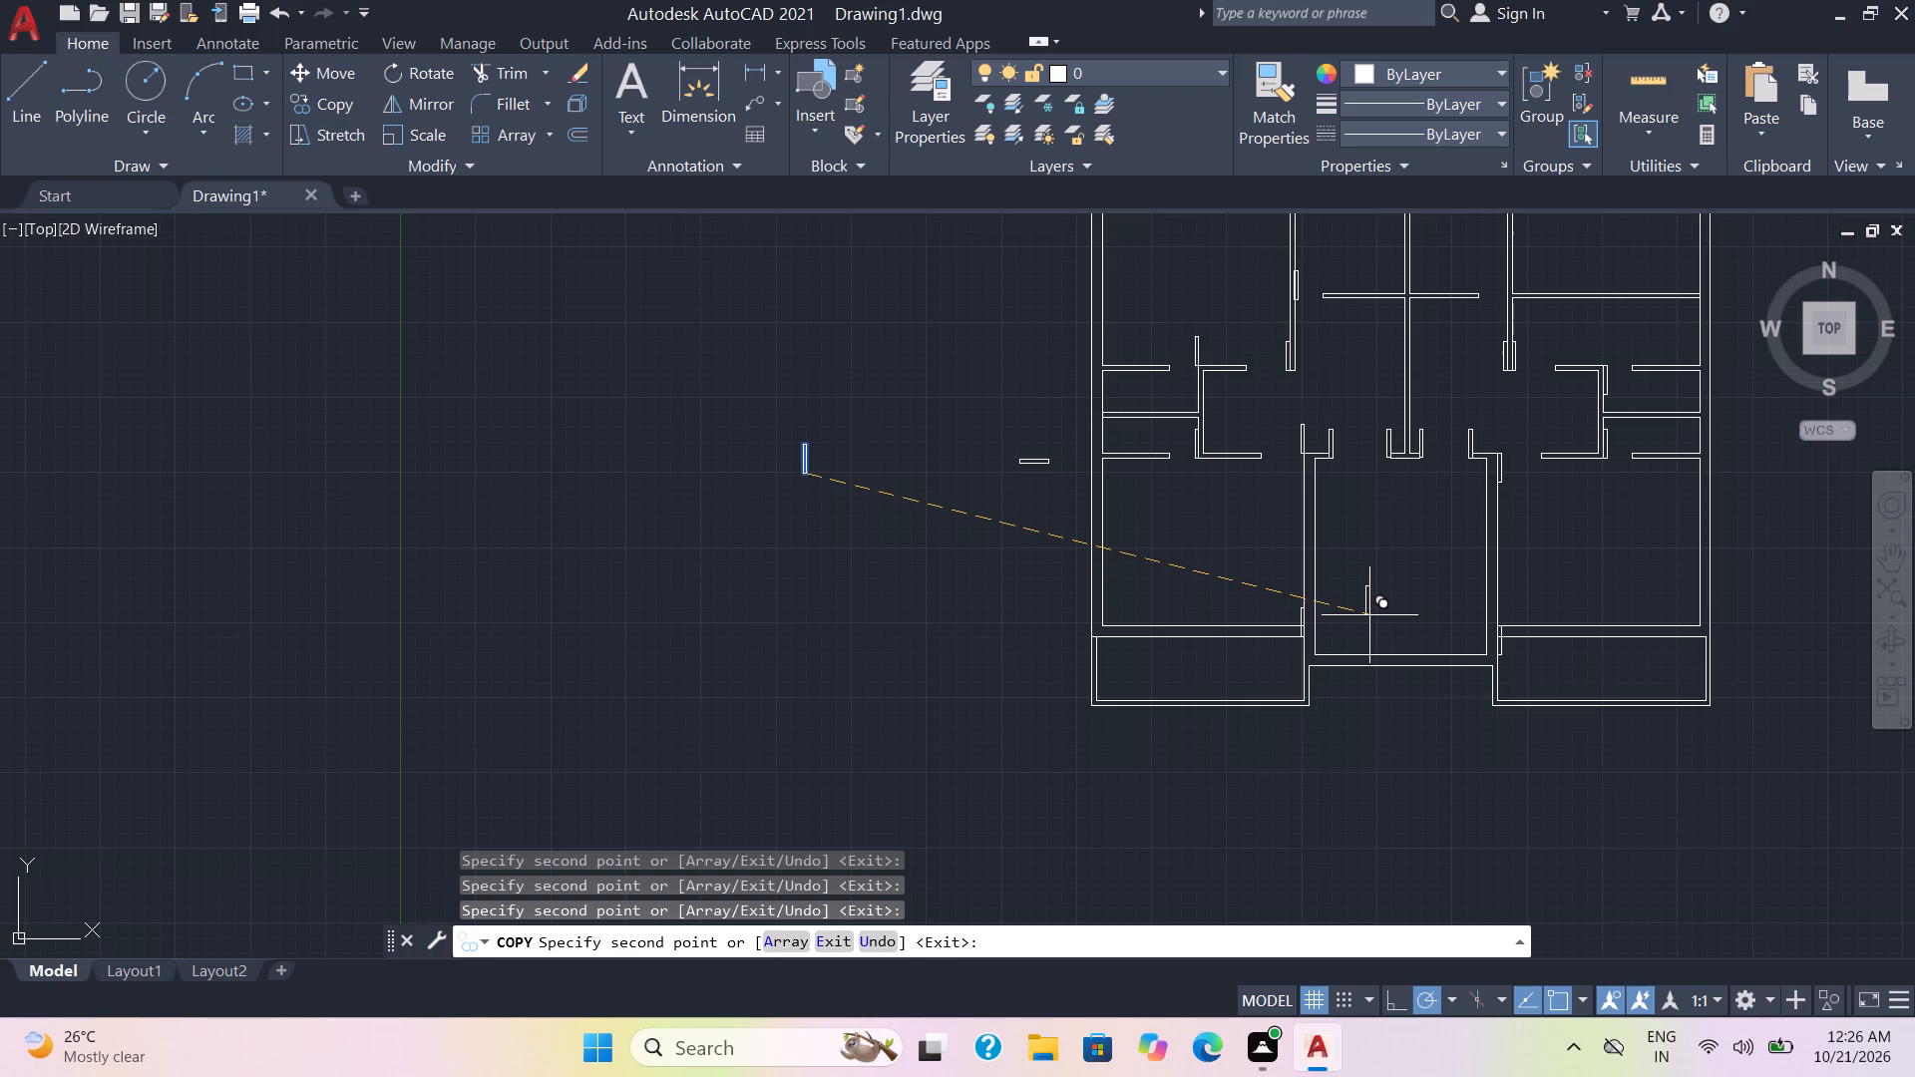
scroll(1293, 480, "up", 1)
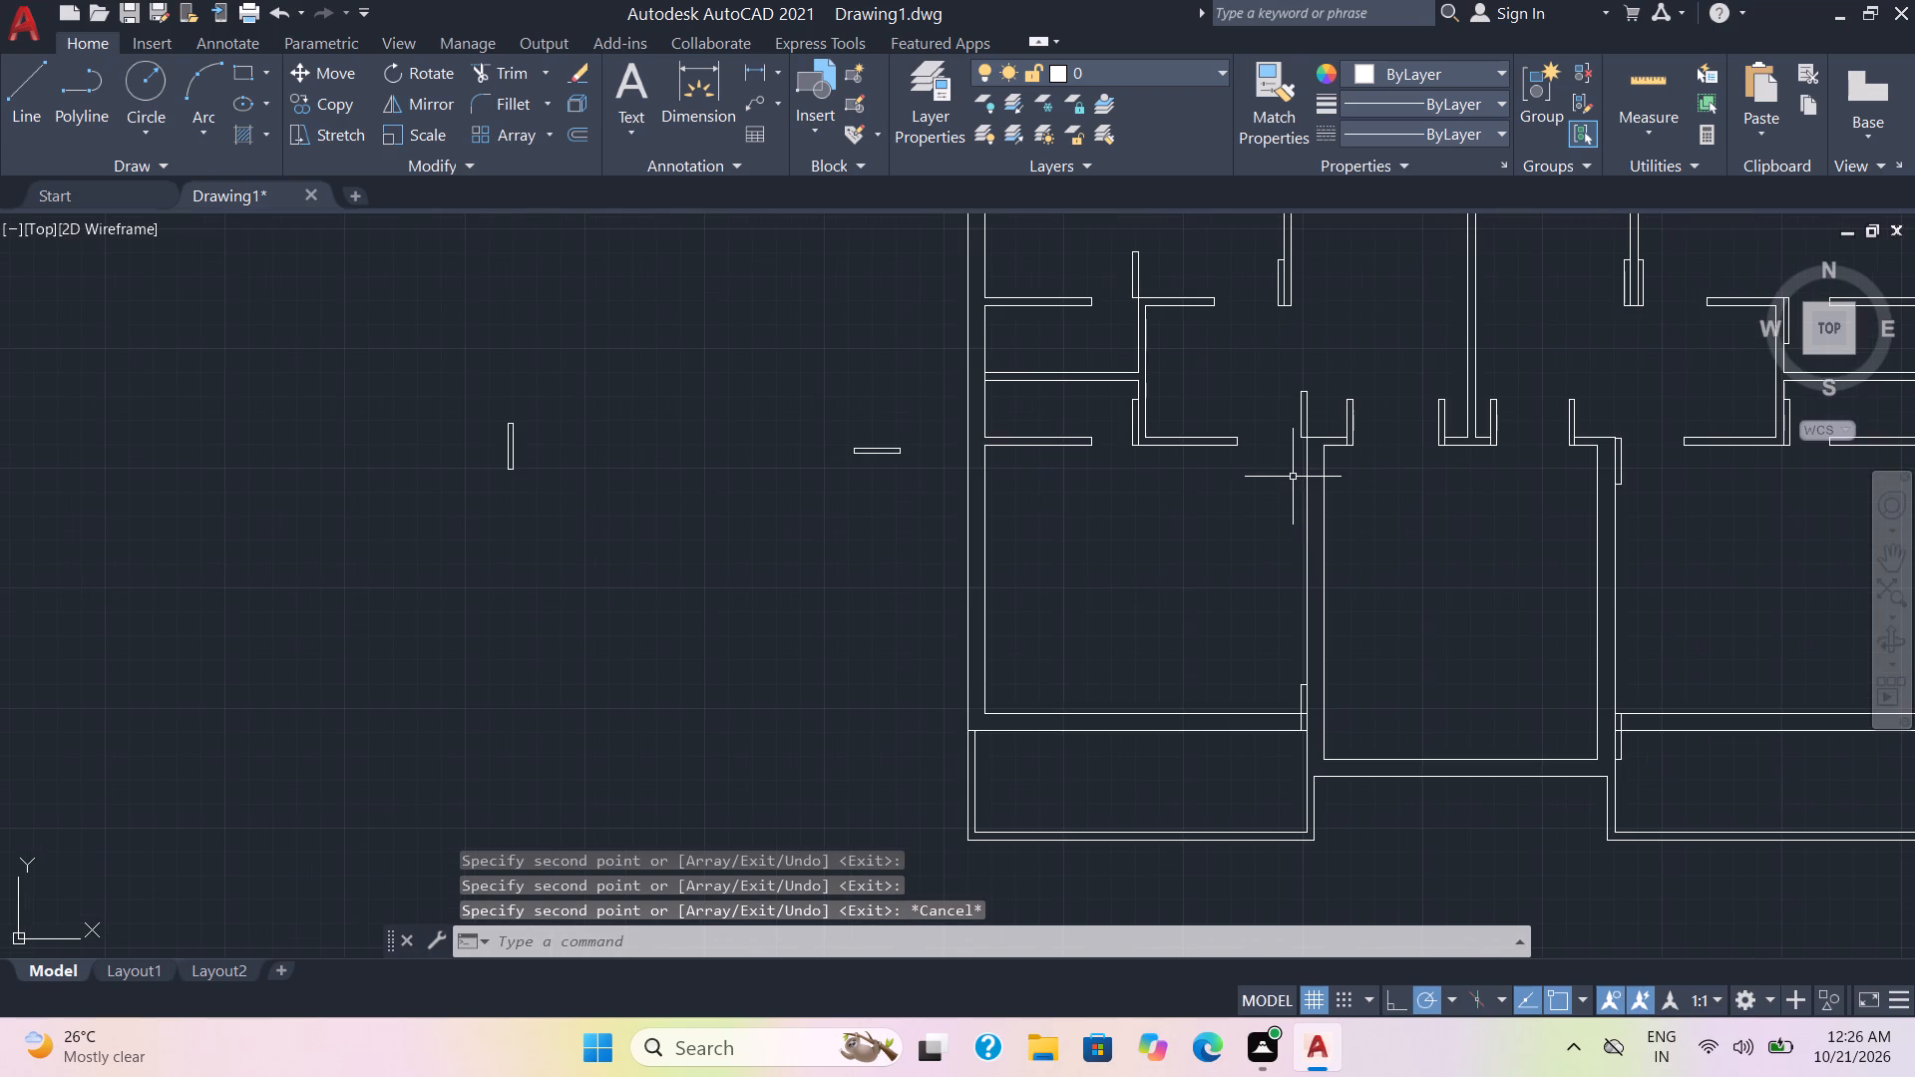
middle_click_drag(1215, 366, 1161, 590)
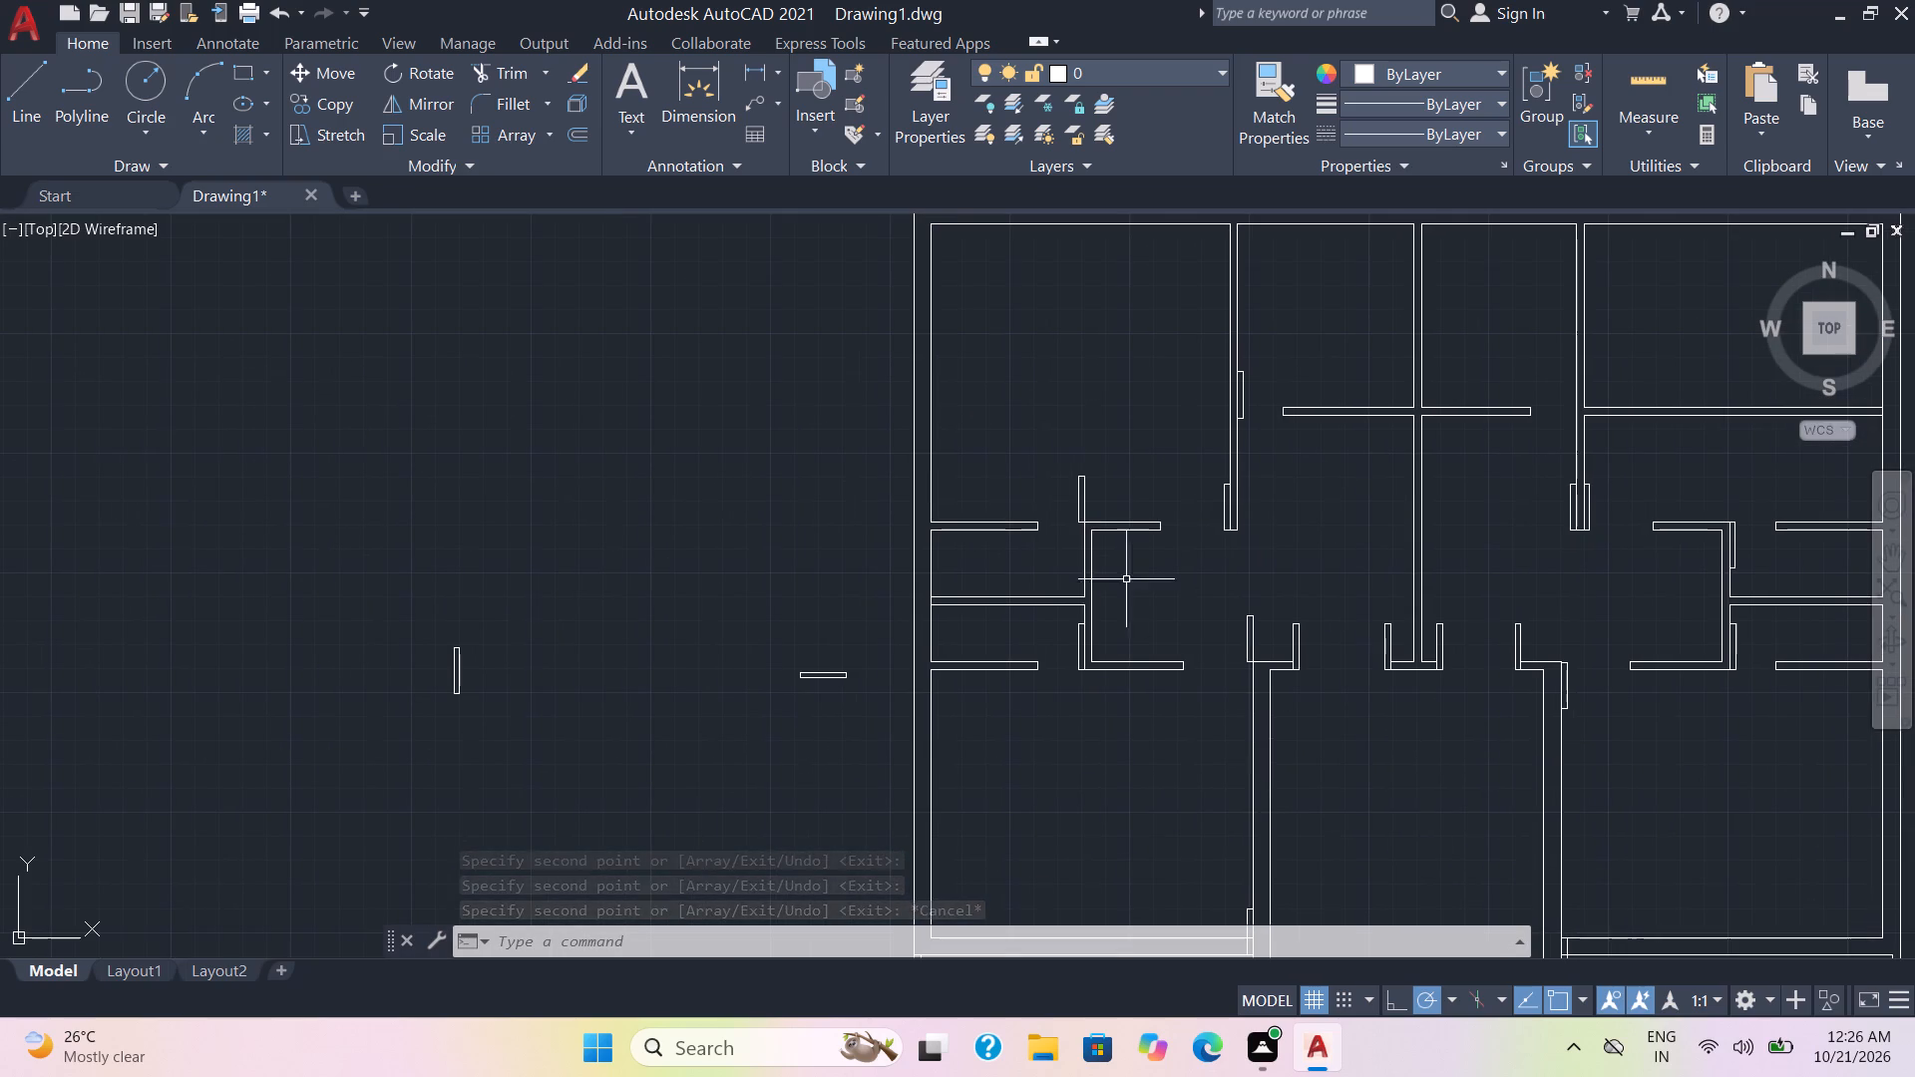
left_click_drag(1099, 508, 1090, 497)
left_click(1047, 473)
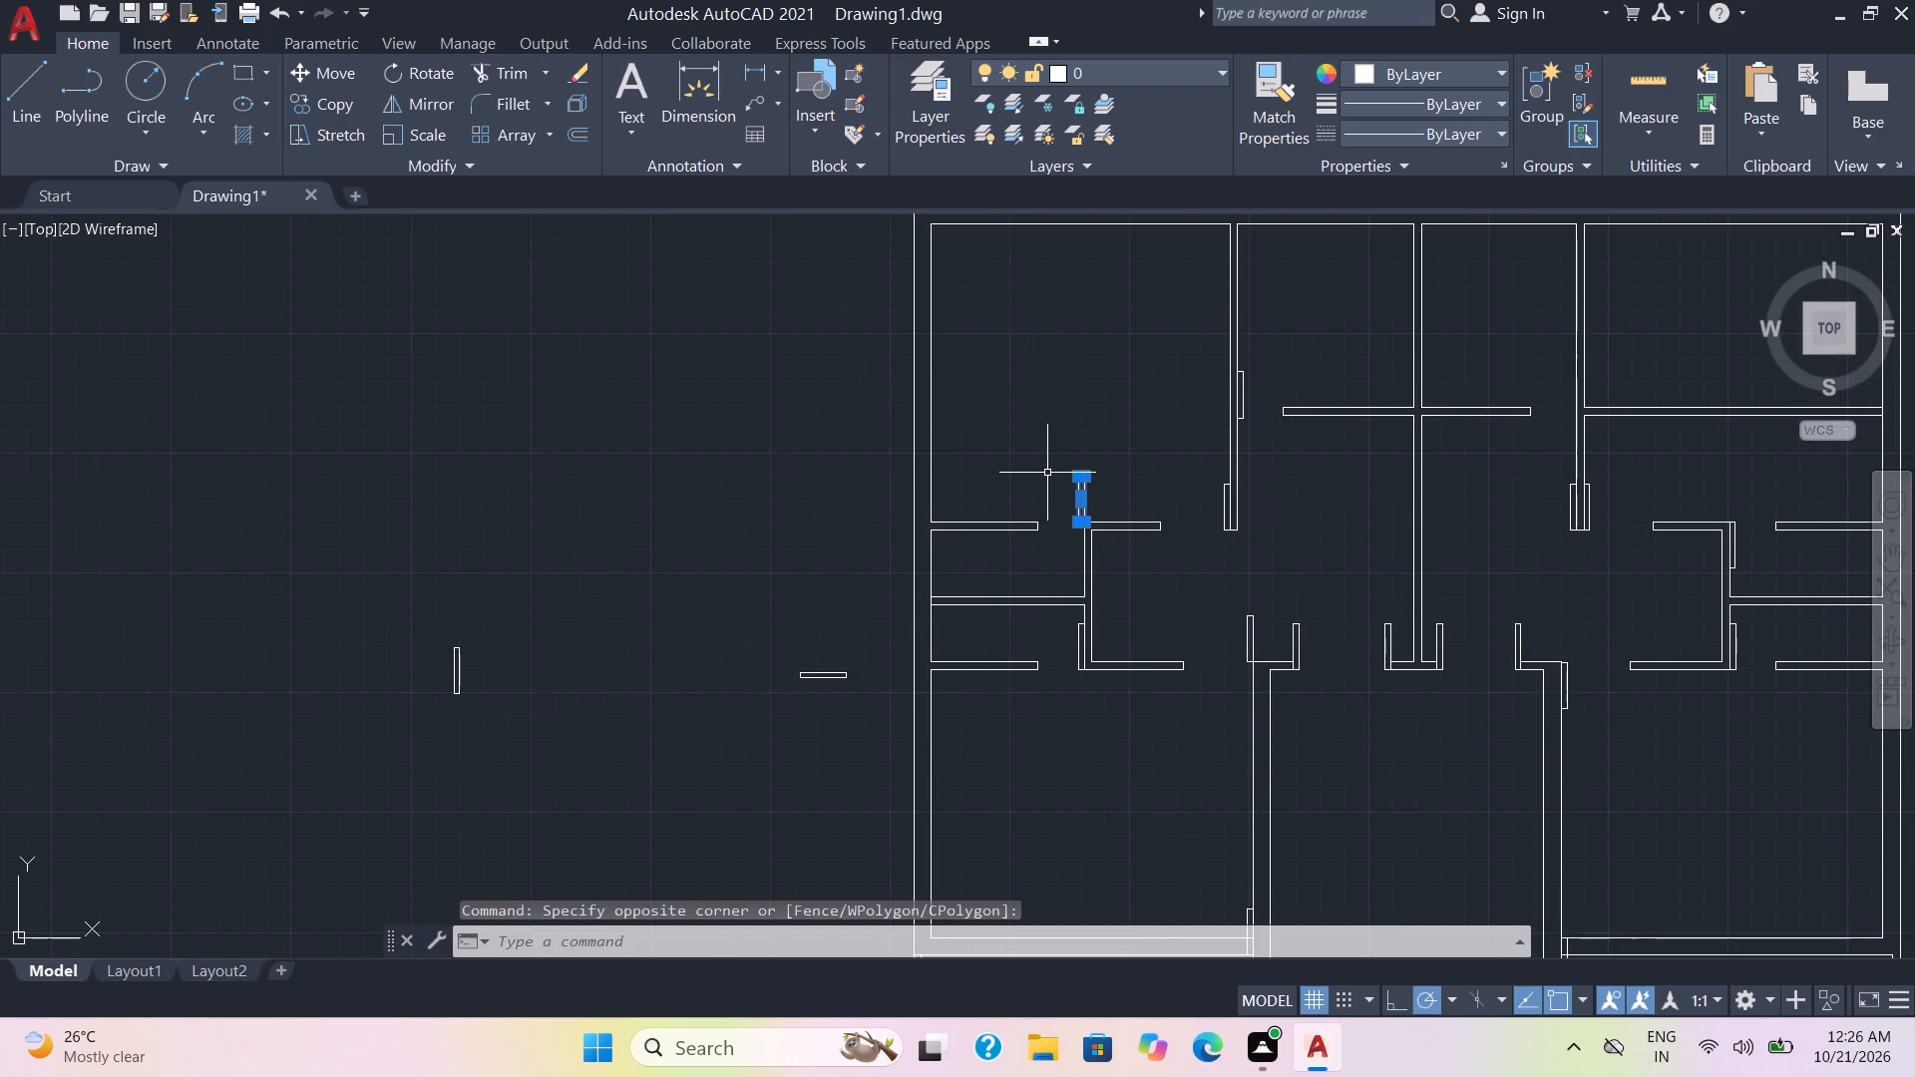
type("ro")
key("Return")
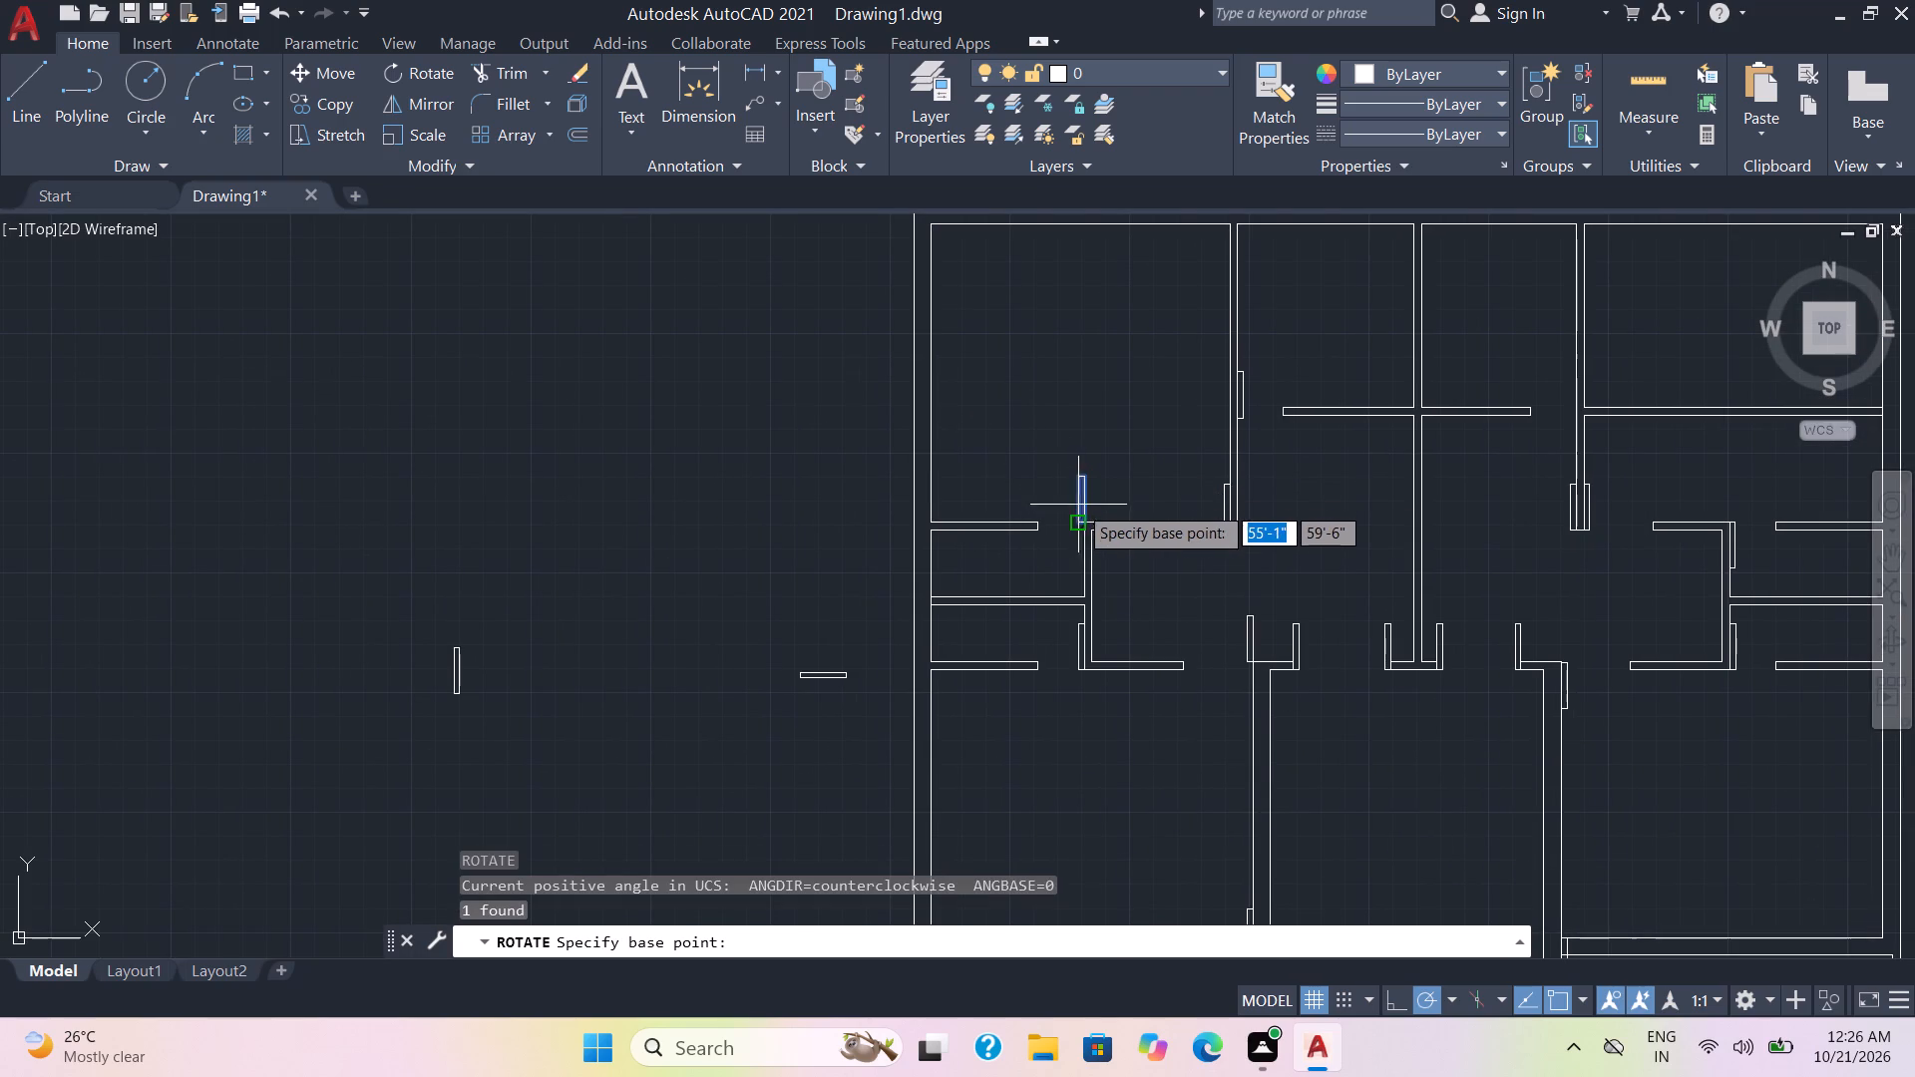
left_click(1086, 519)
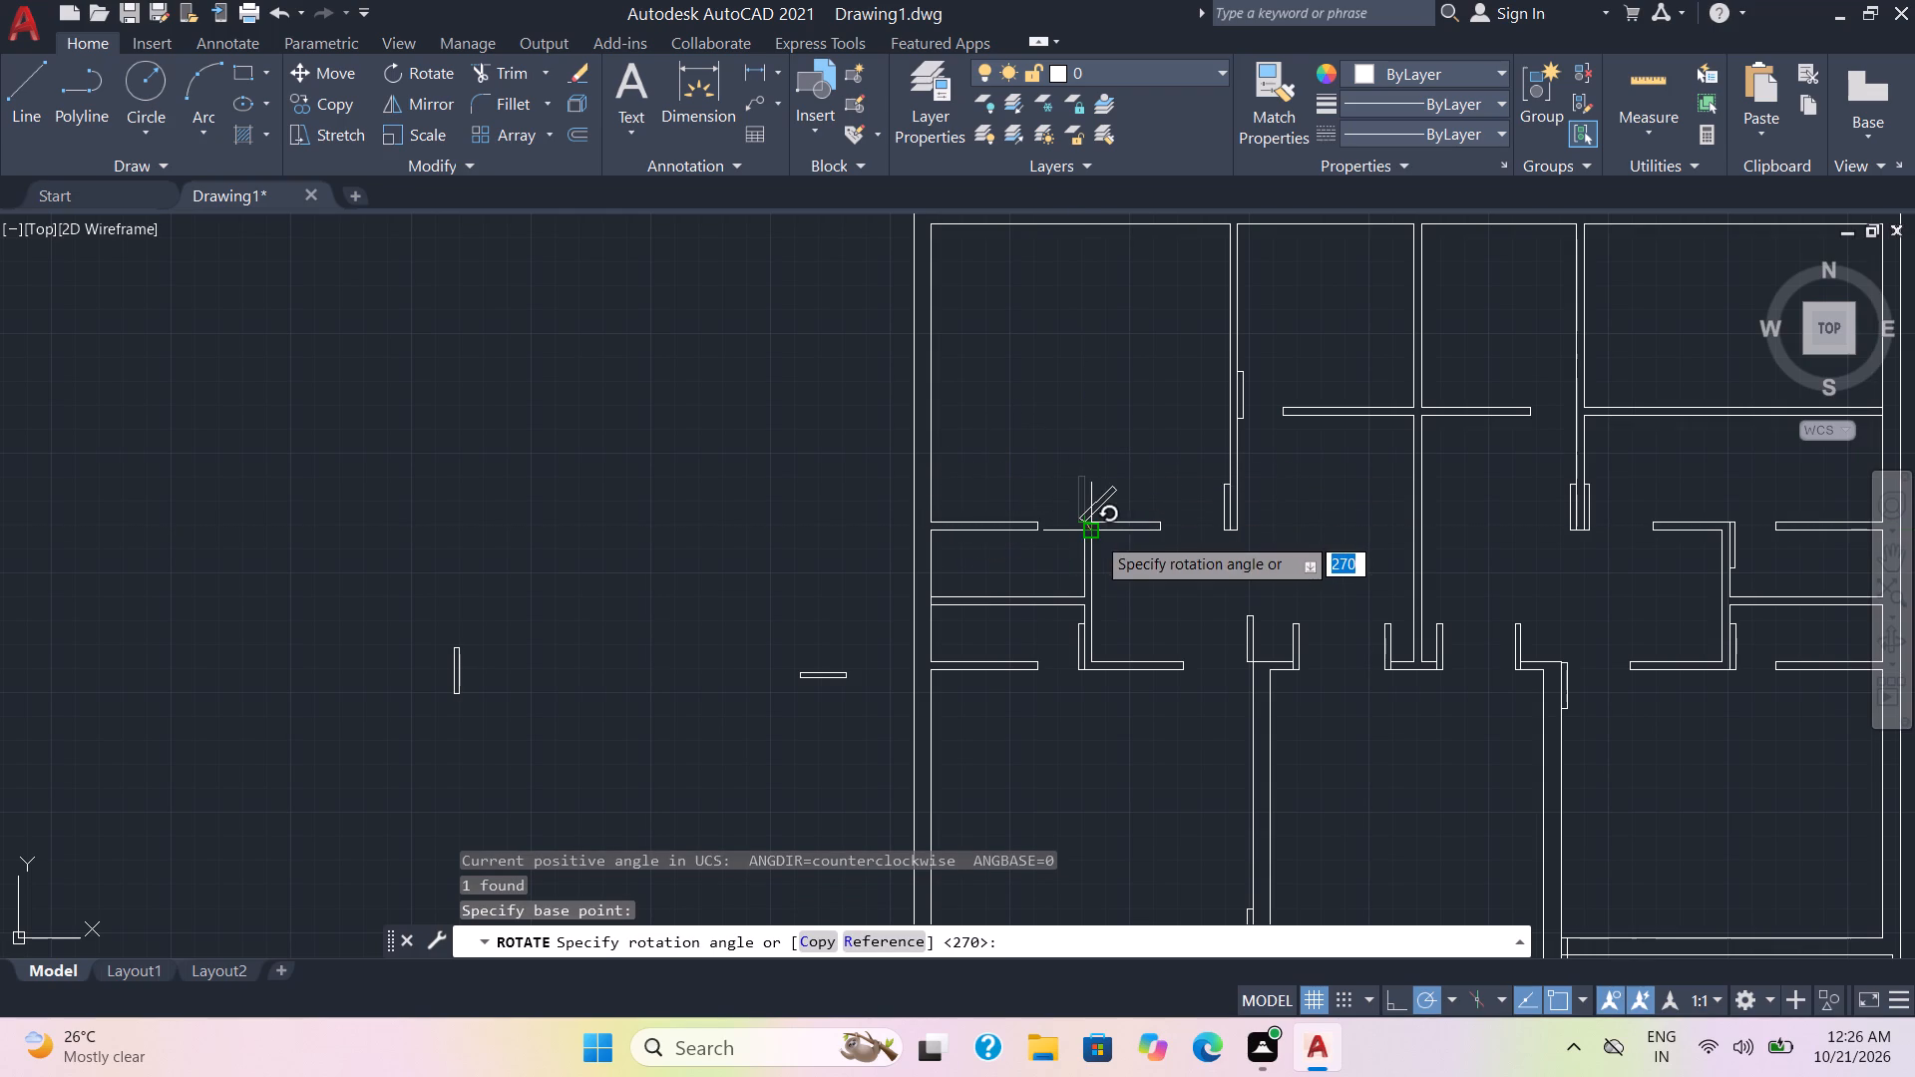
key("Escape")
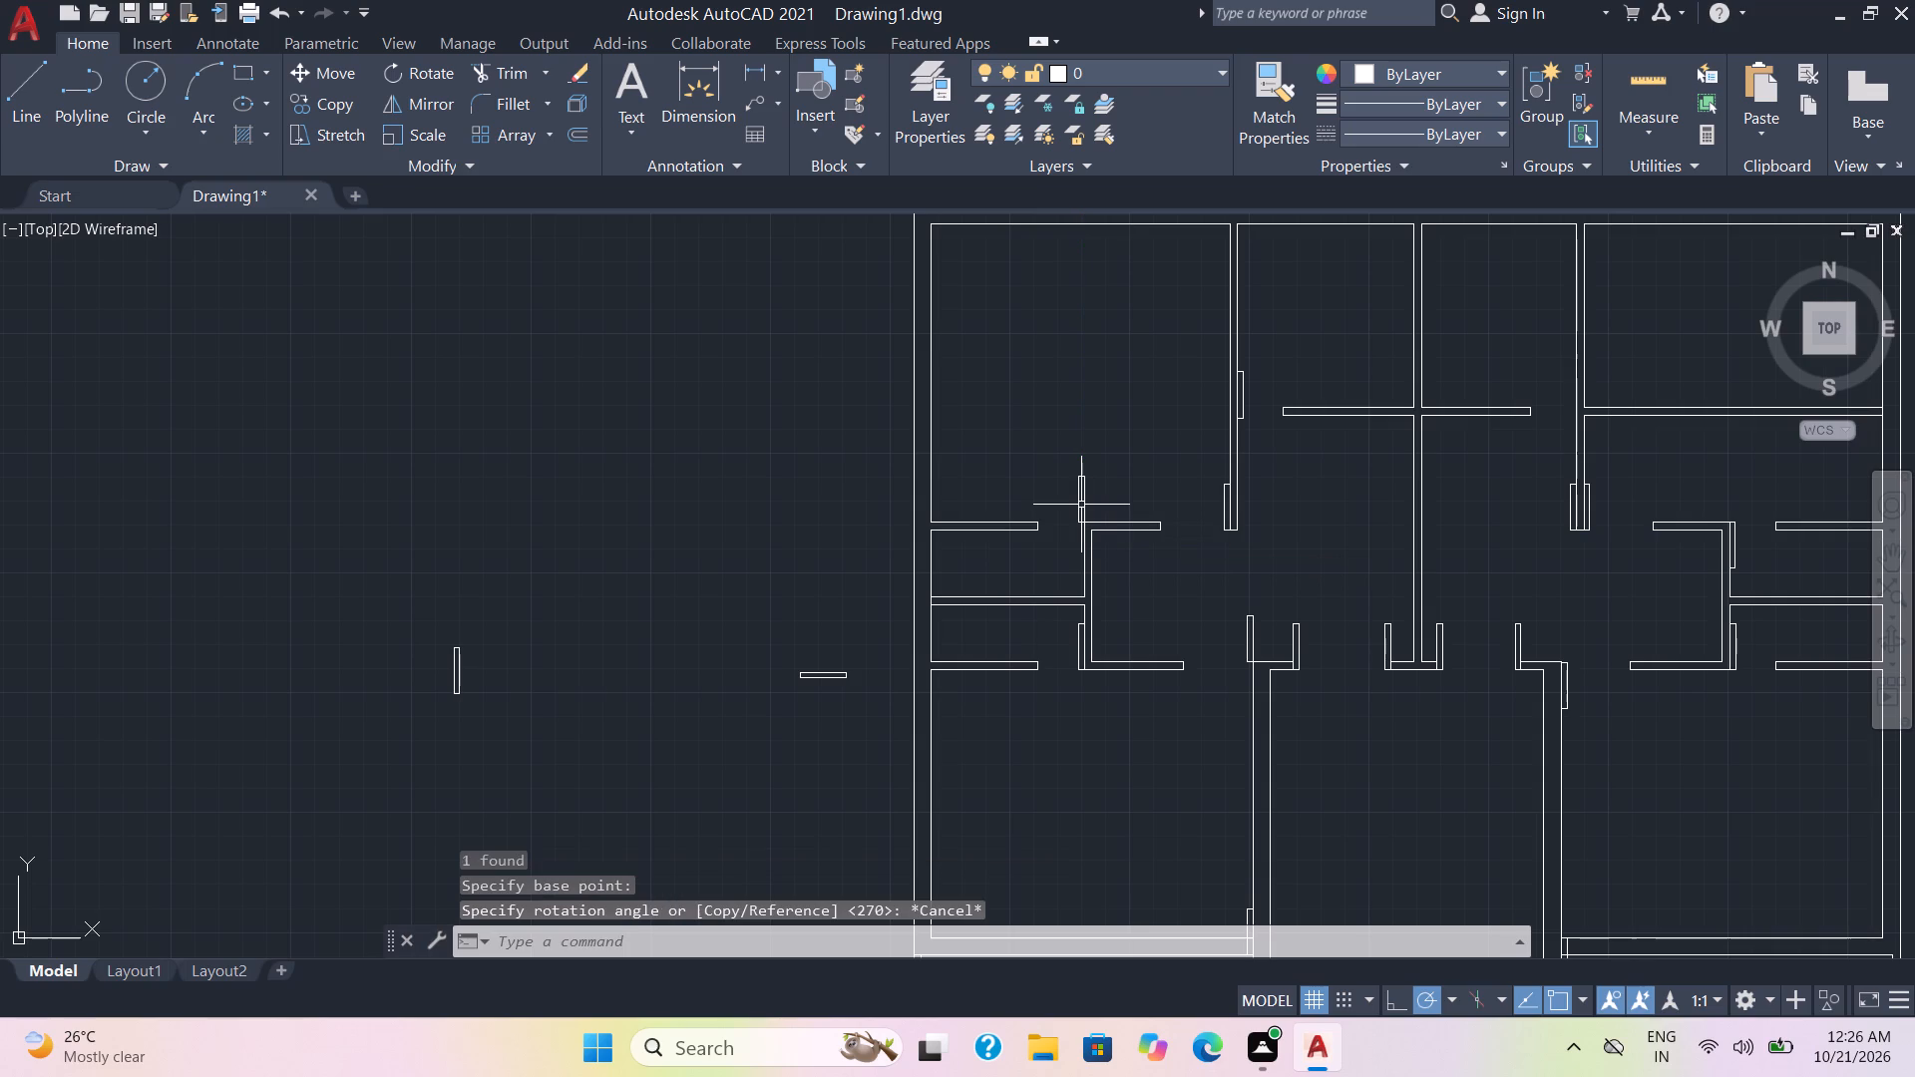
Rotate the upright rectangle at the upper-left strip's top-right corner 180° about its lower-left corner so it hangs downward.
key("r")
key("o")
key("Return")
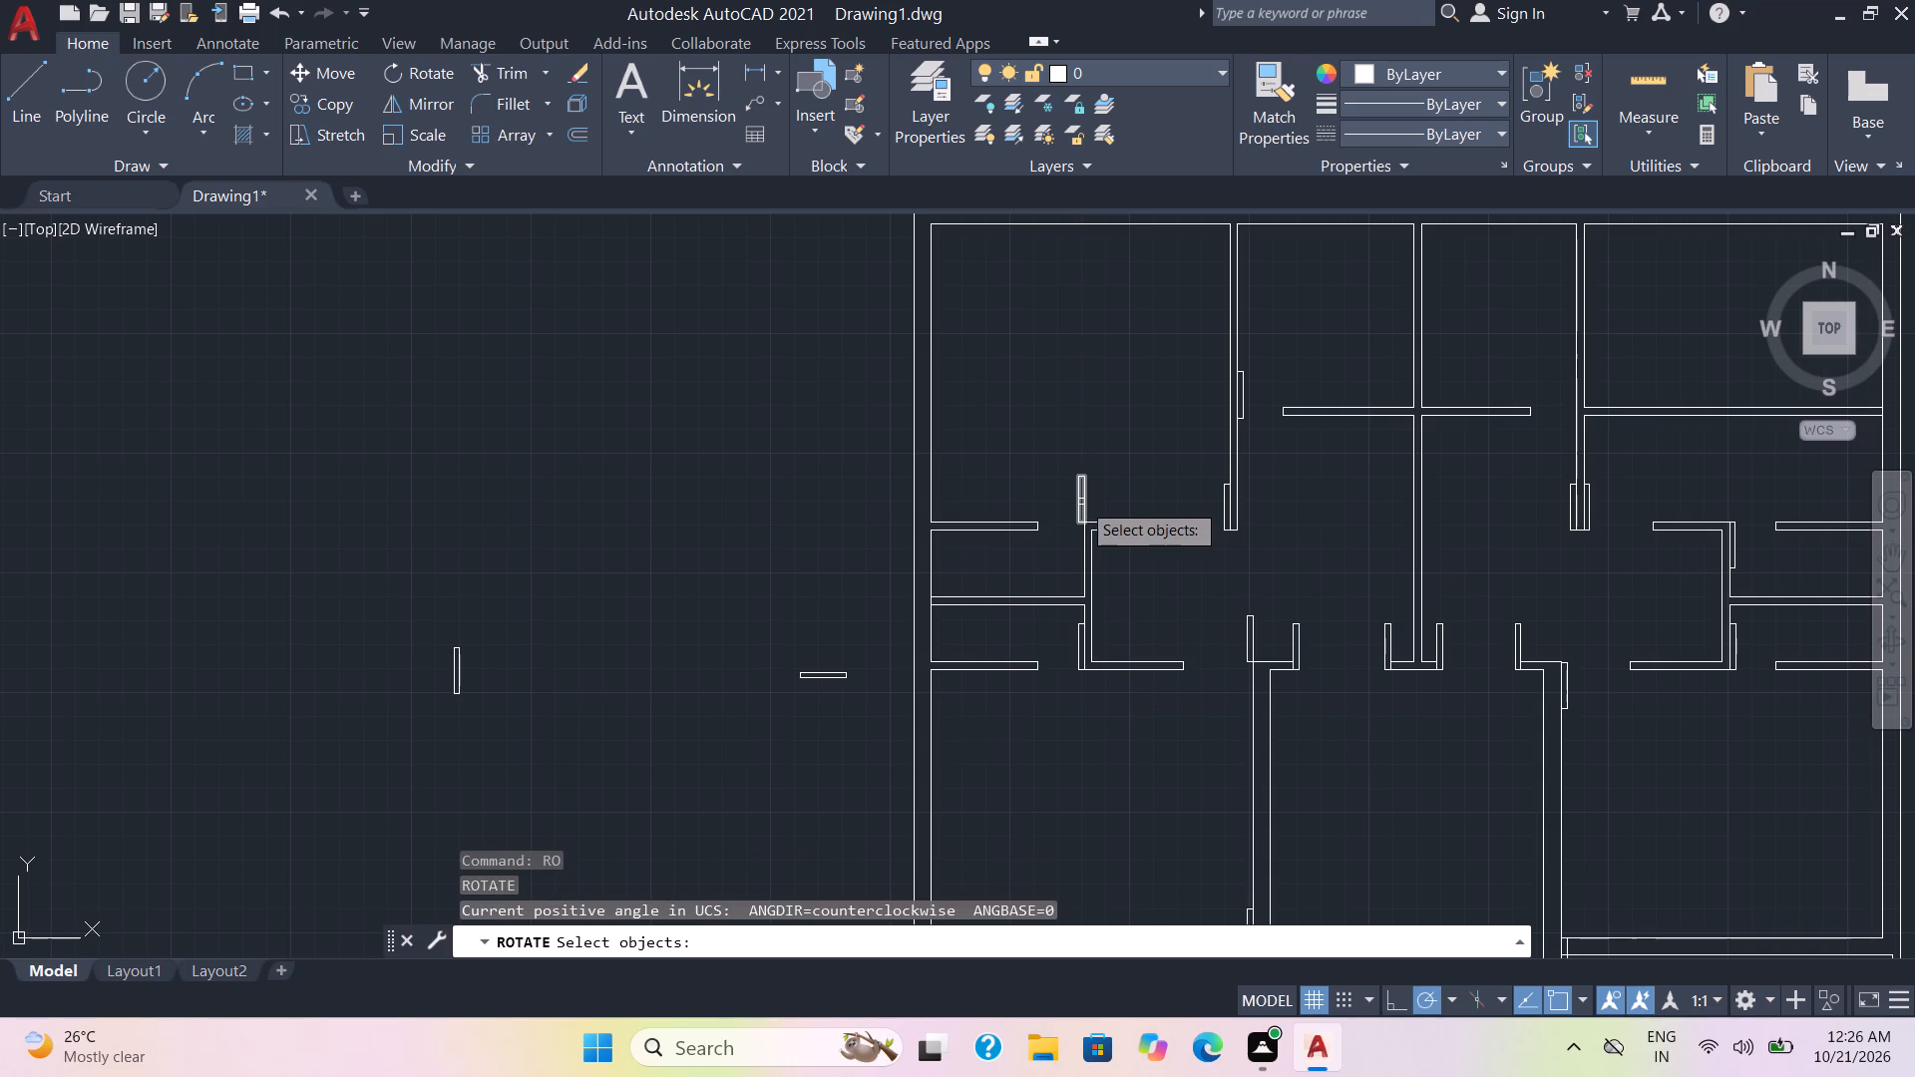
left_click(1086, 502)
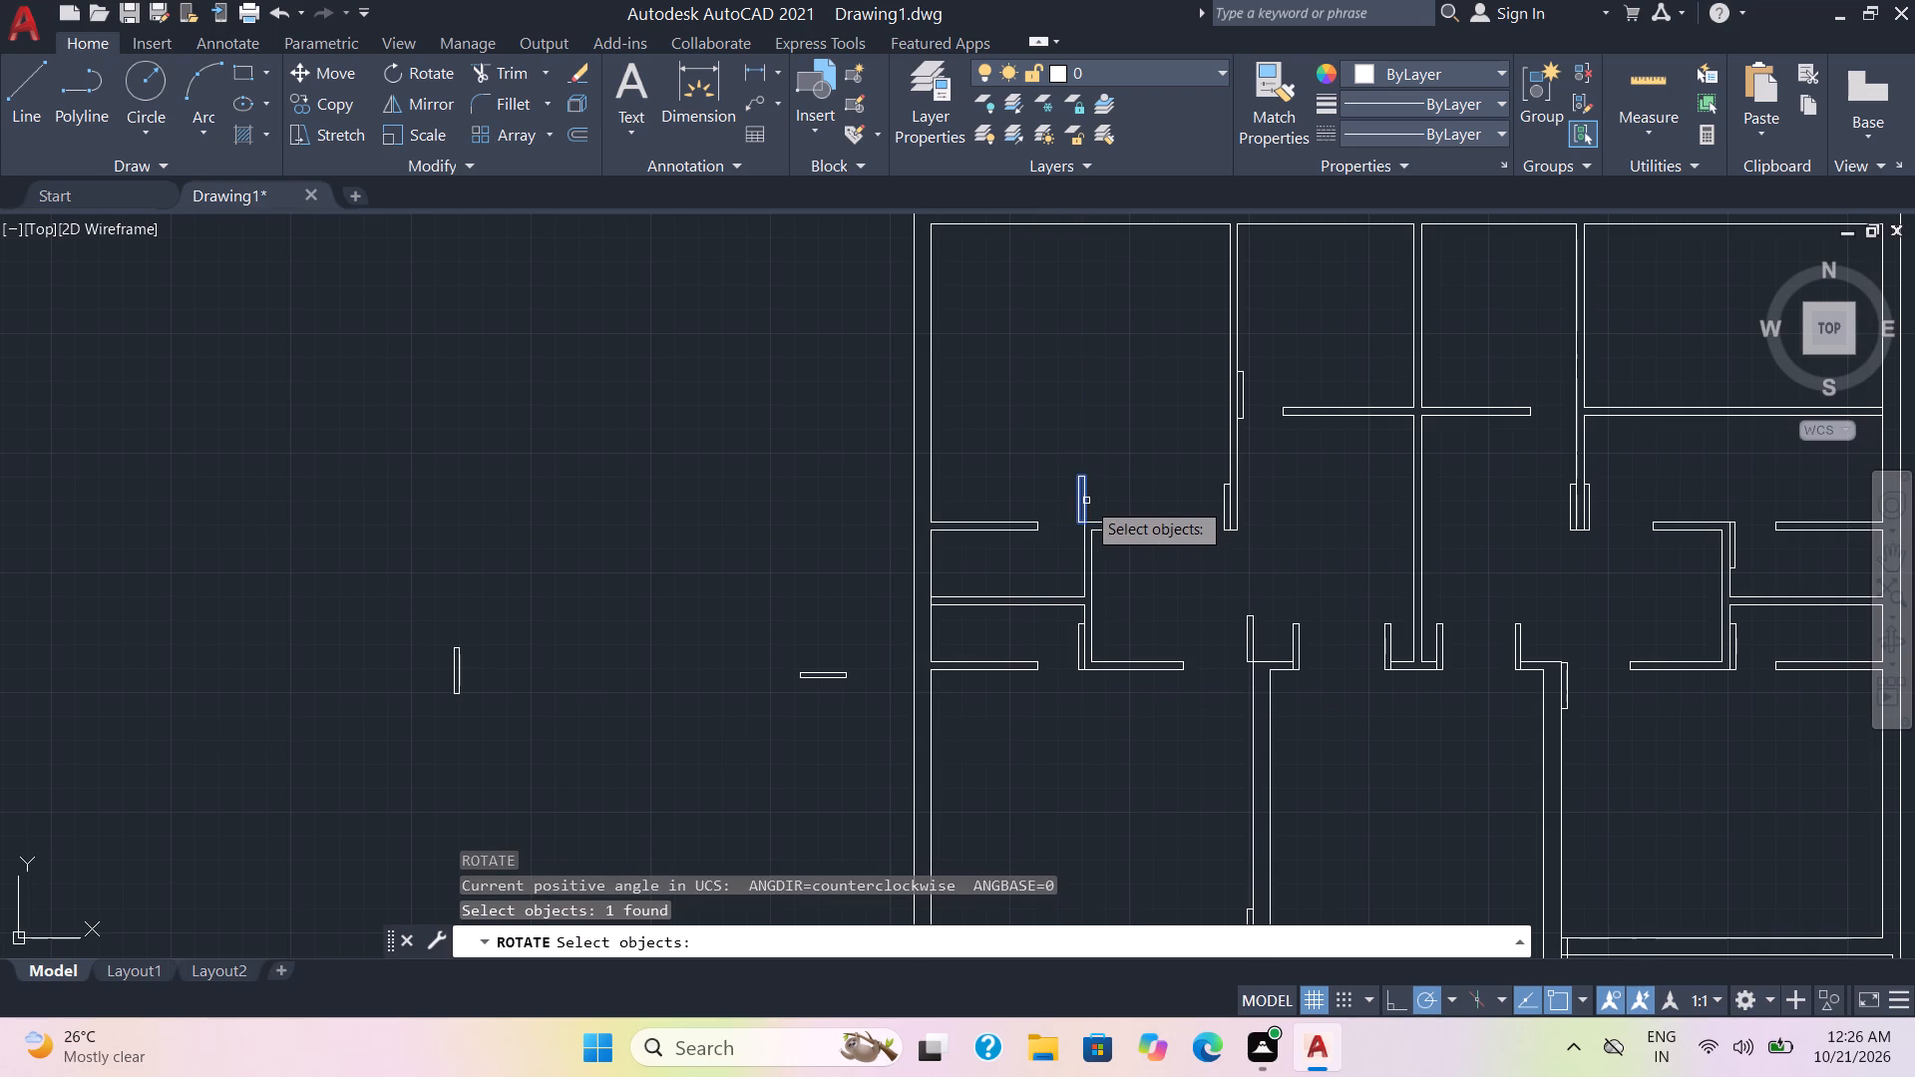
key("Return")
scroll(1086, 501, "up", 3)
left_click(1033, 590)
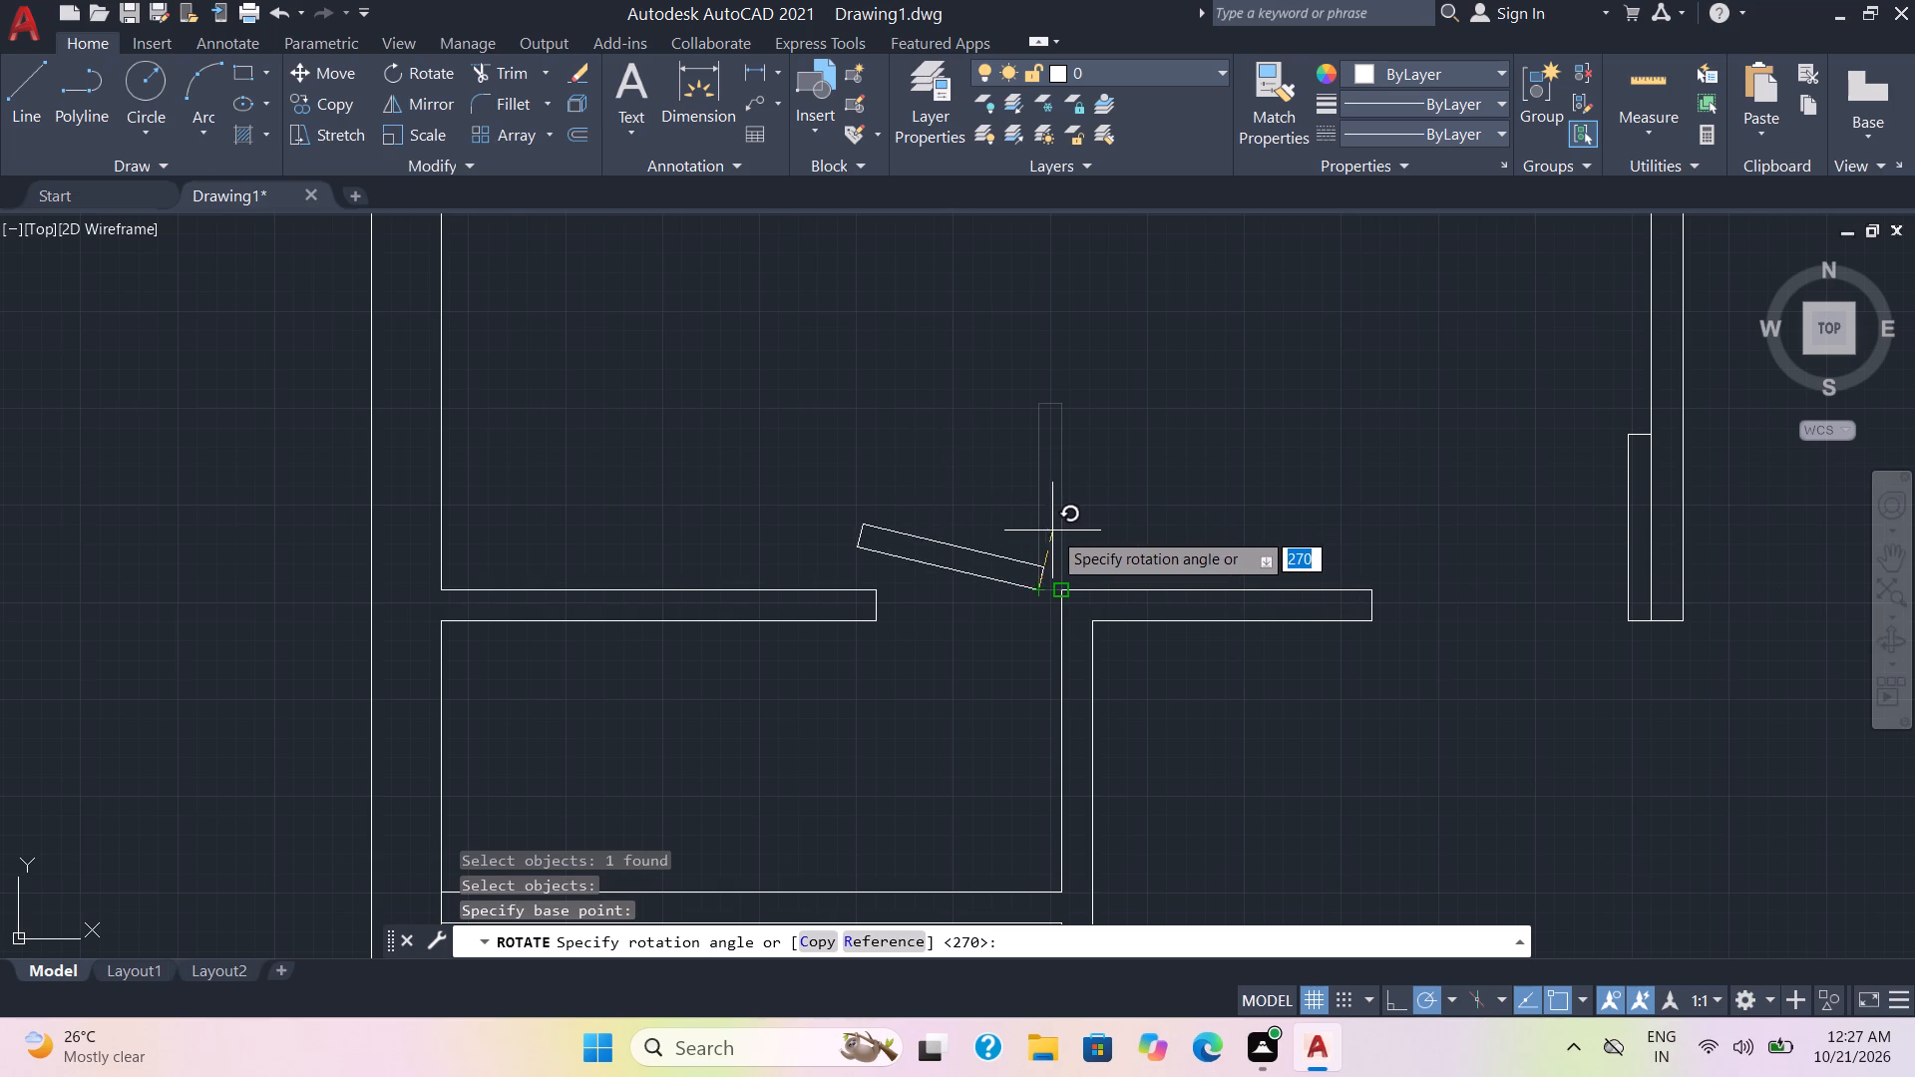
left_click(933, 591)
Move the rotated rectangle 3" right so its top-right corner meets the upper outer corner of the strip's right wall.
left_click(1019, 654)
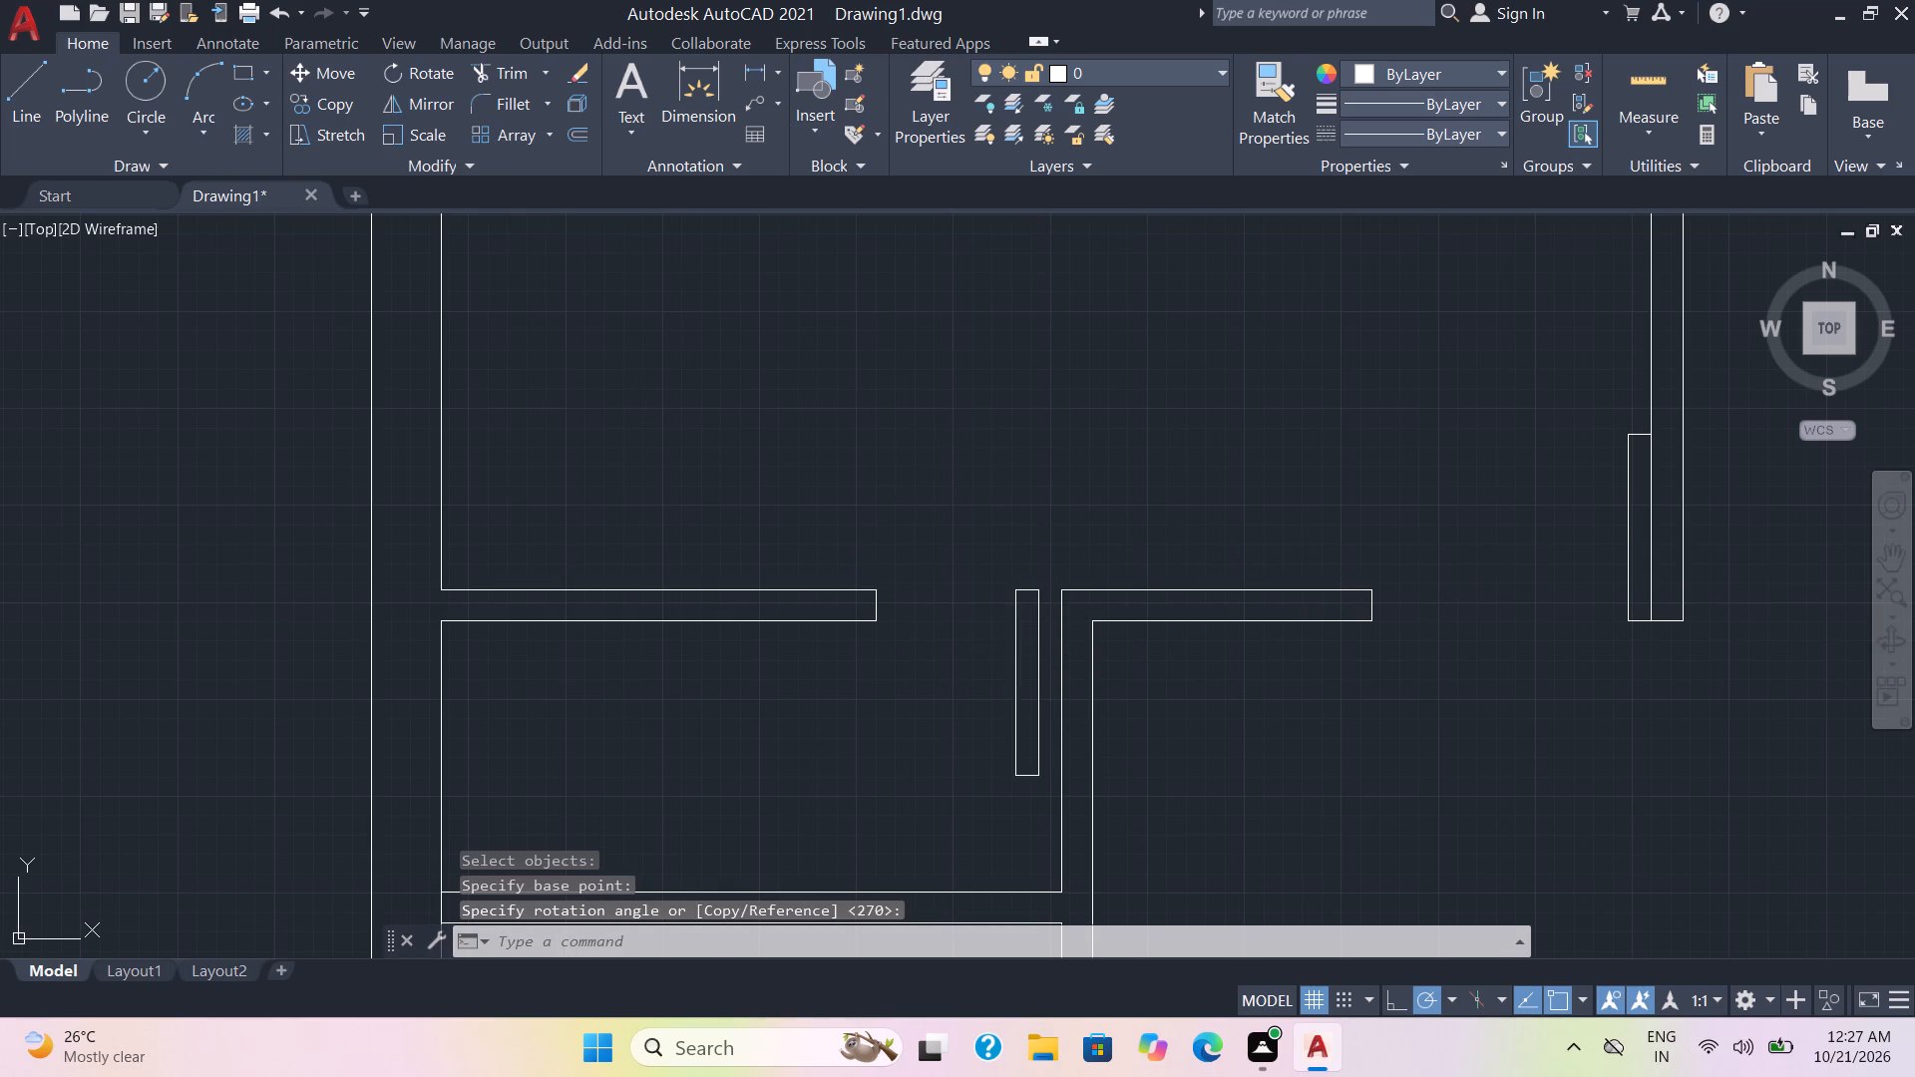
left_click(1011, 655)
key("m")
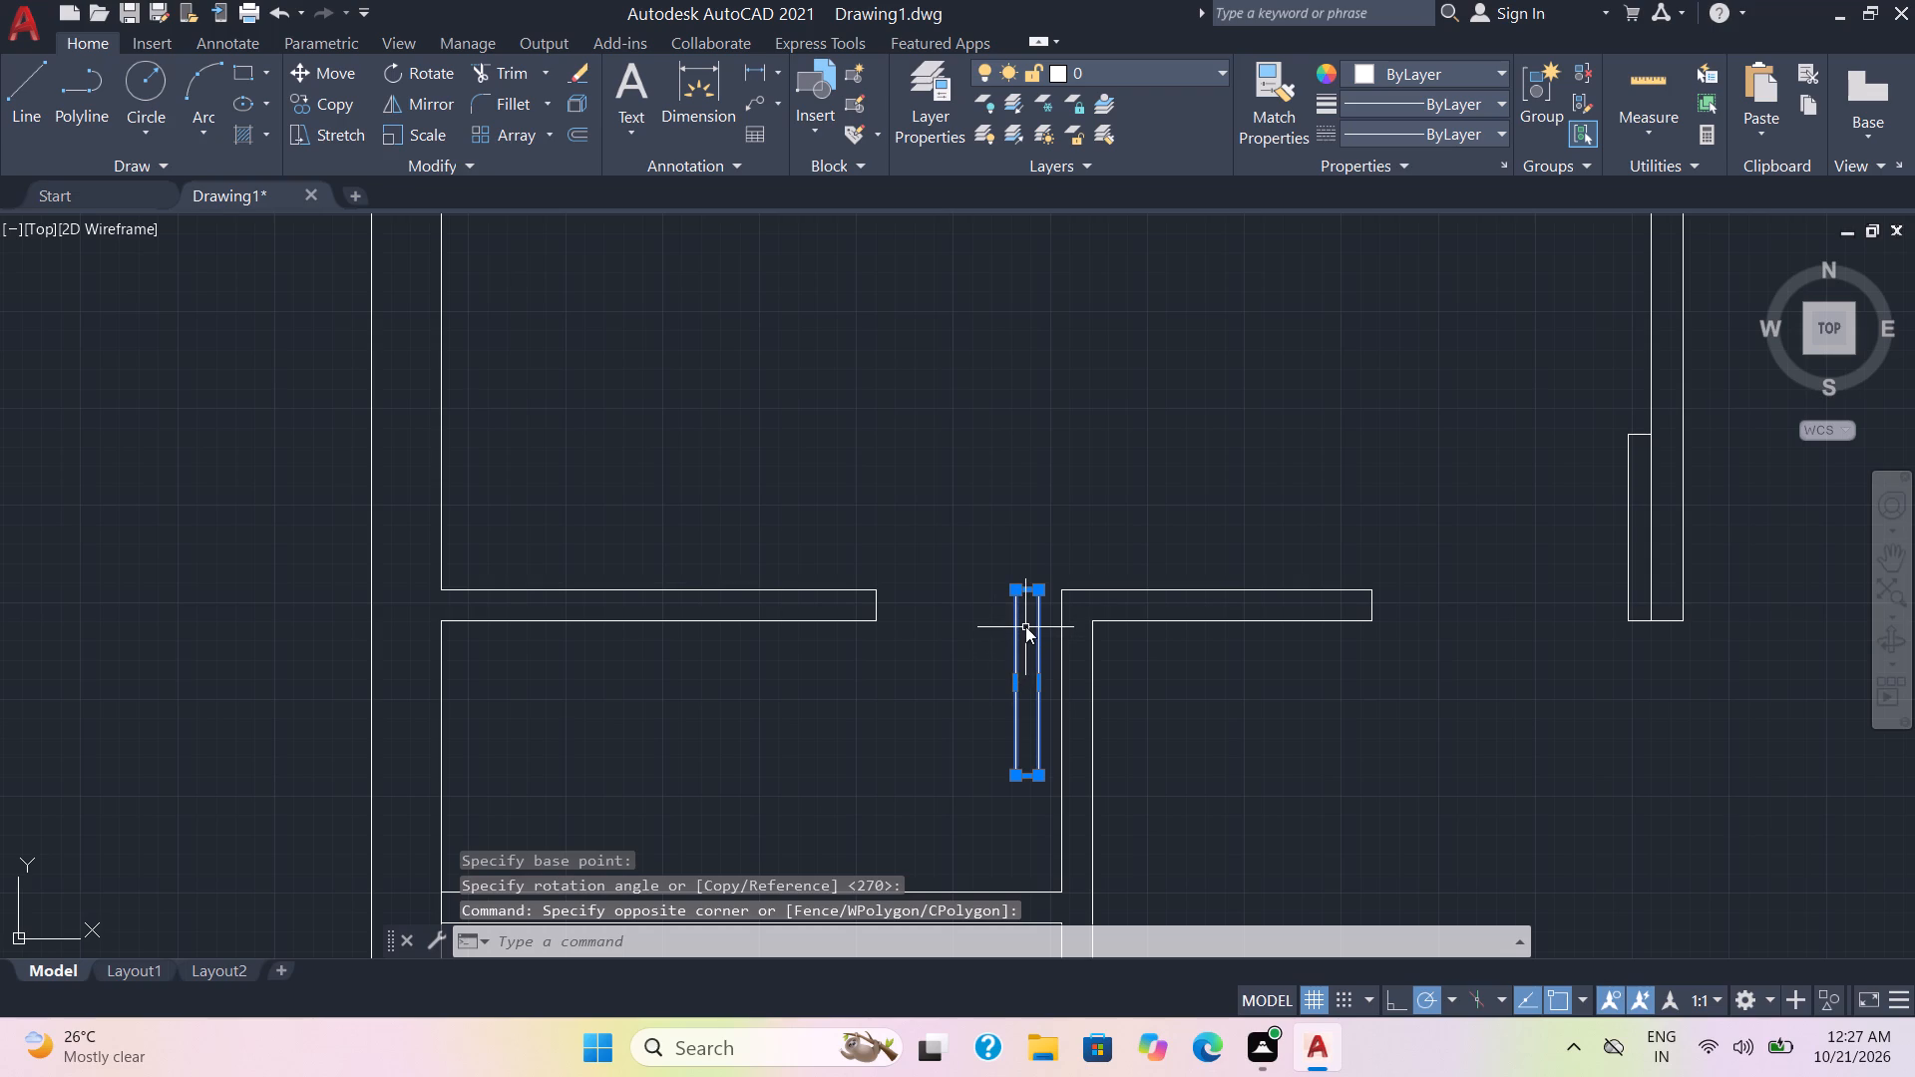
key("Return")
left_click(1035, 596)
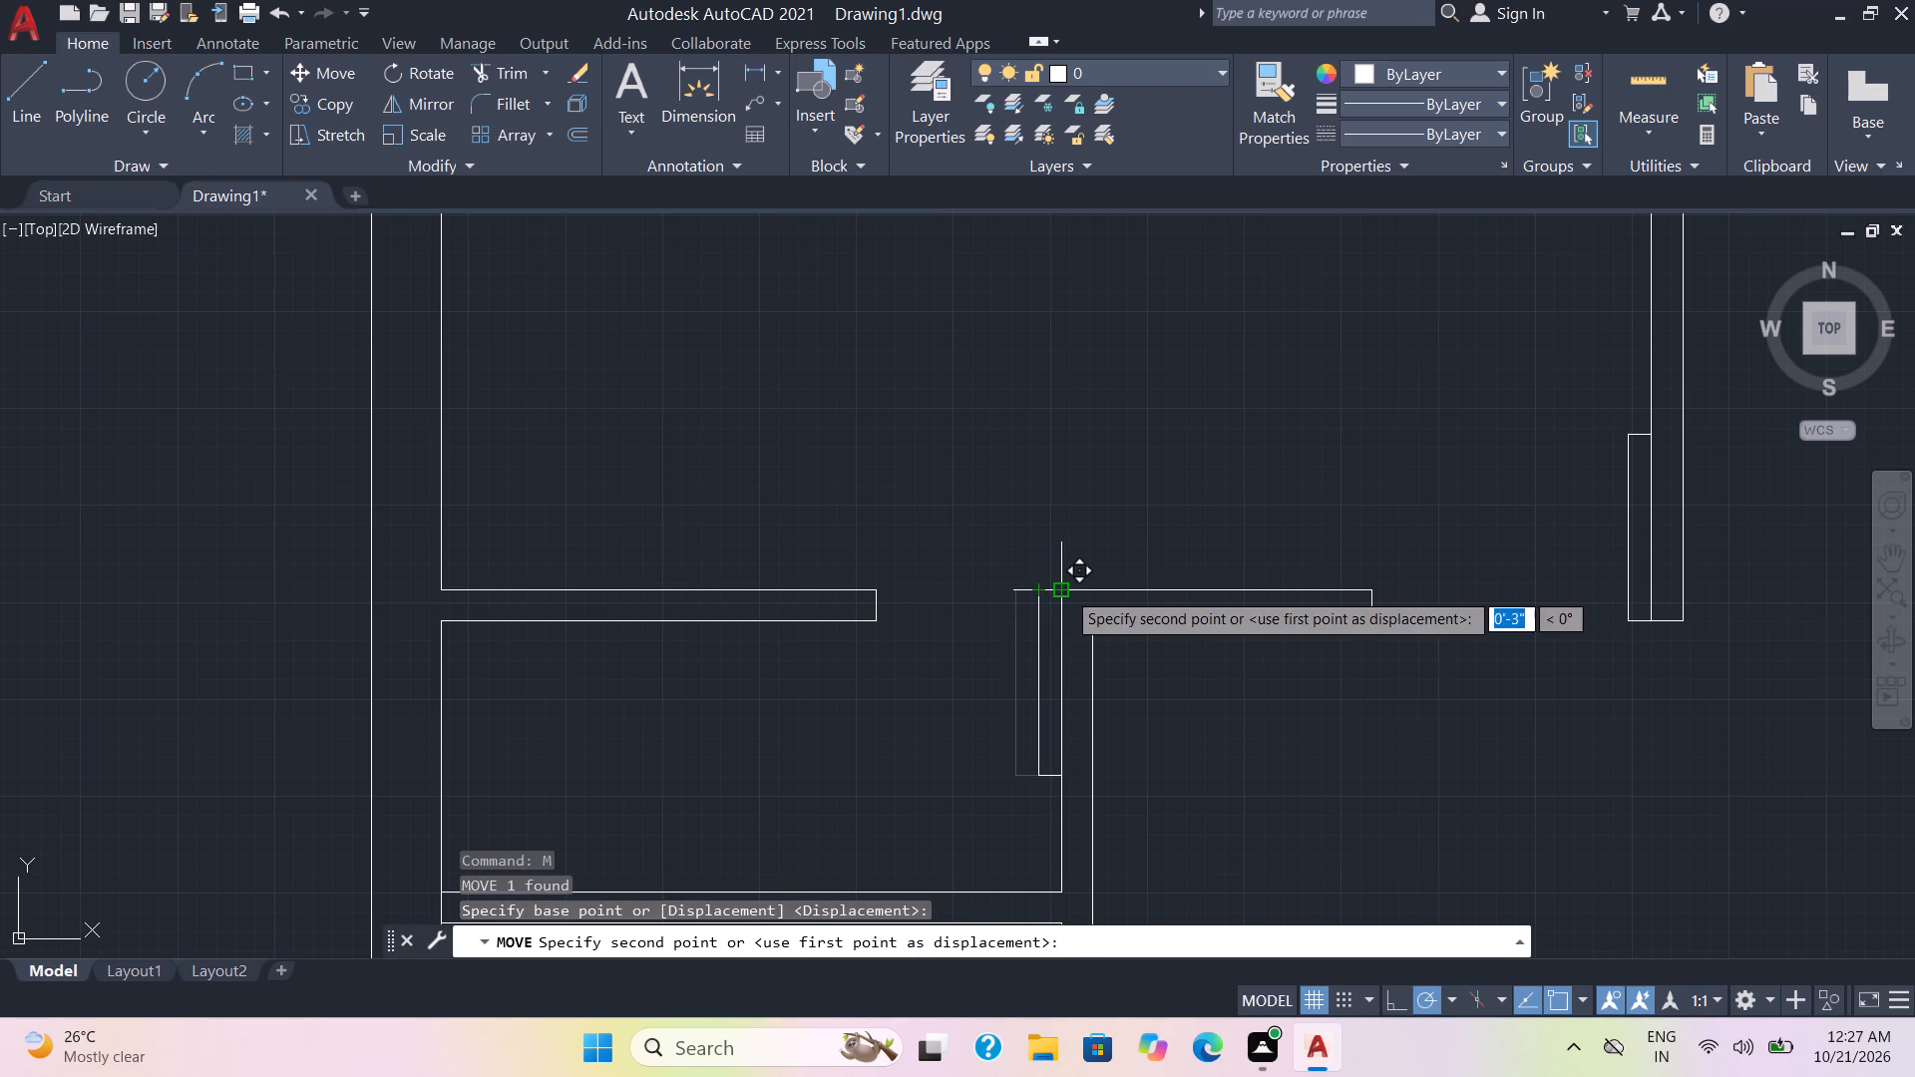
left_click(1066, 590)
Move the rectangle on the left face of the upper-right room's left wall straight up along that face by about 5'.
scroll(1223, 621, "down", 2)
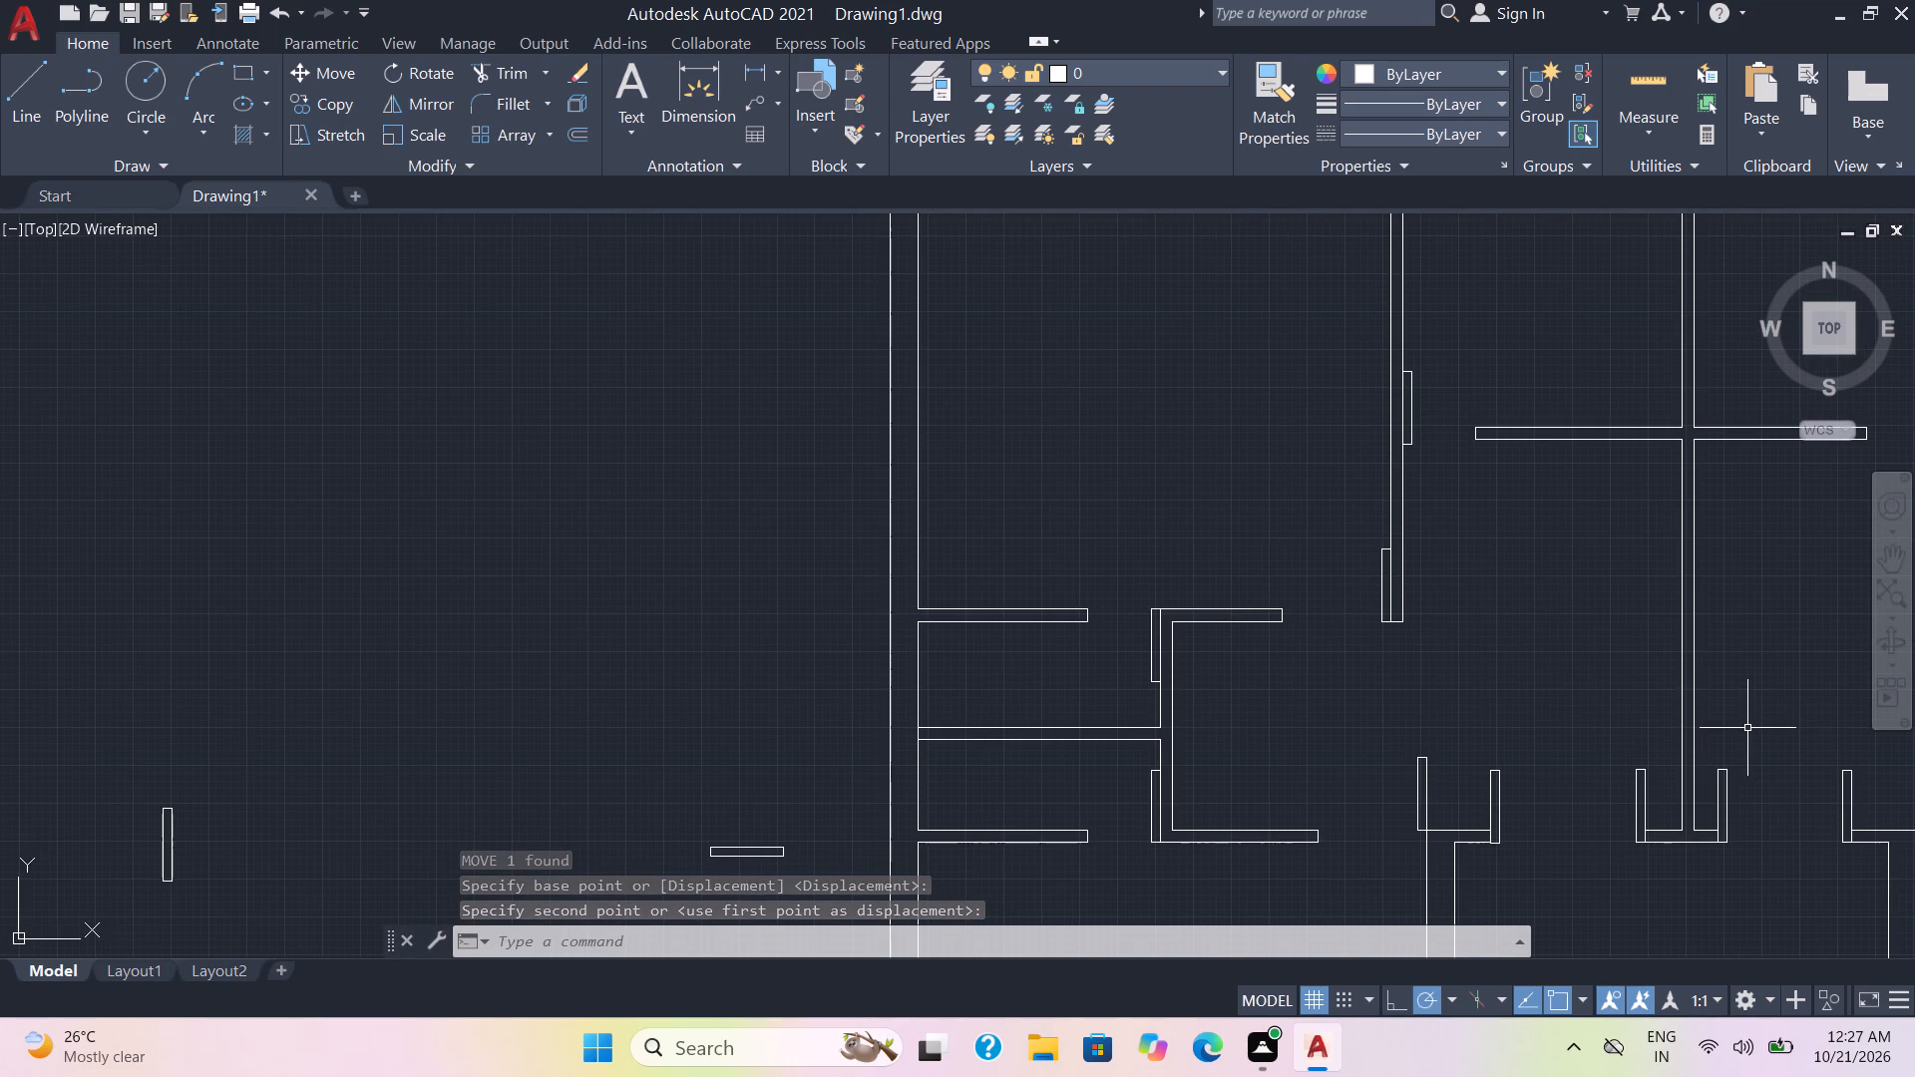
middle_click_drag(1747, 729, 1354, 679)
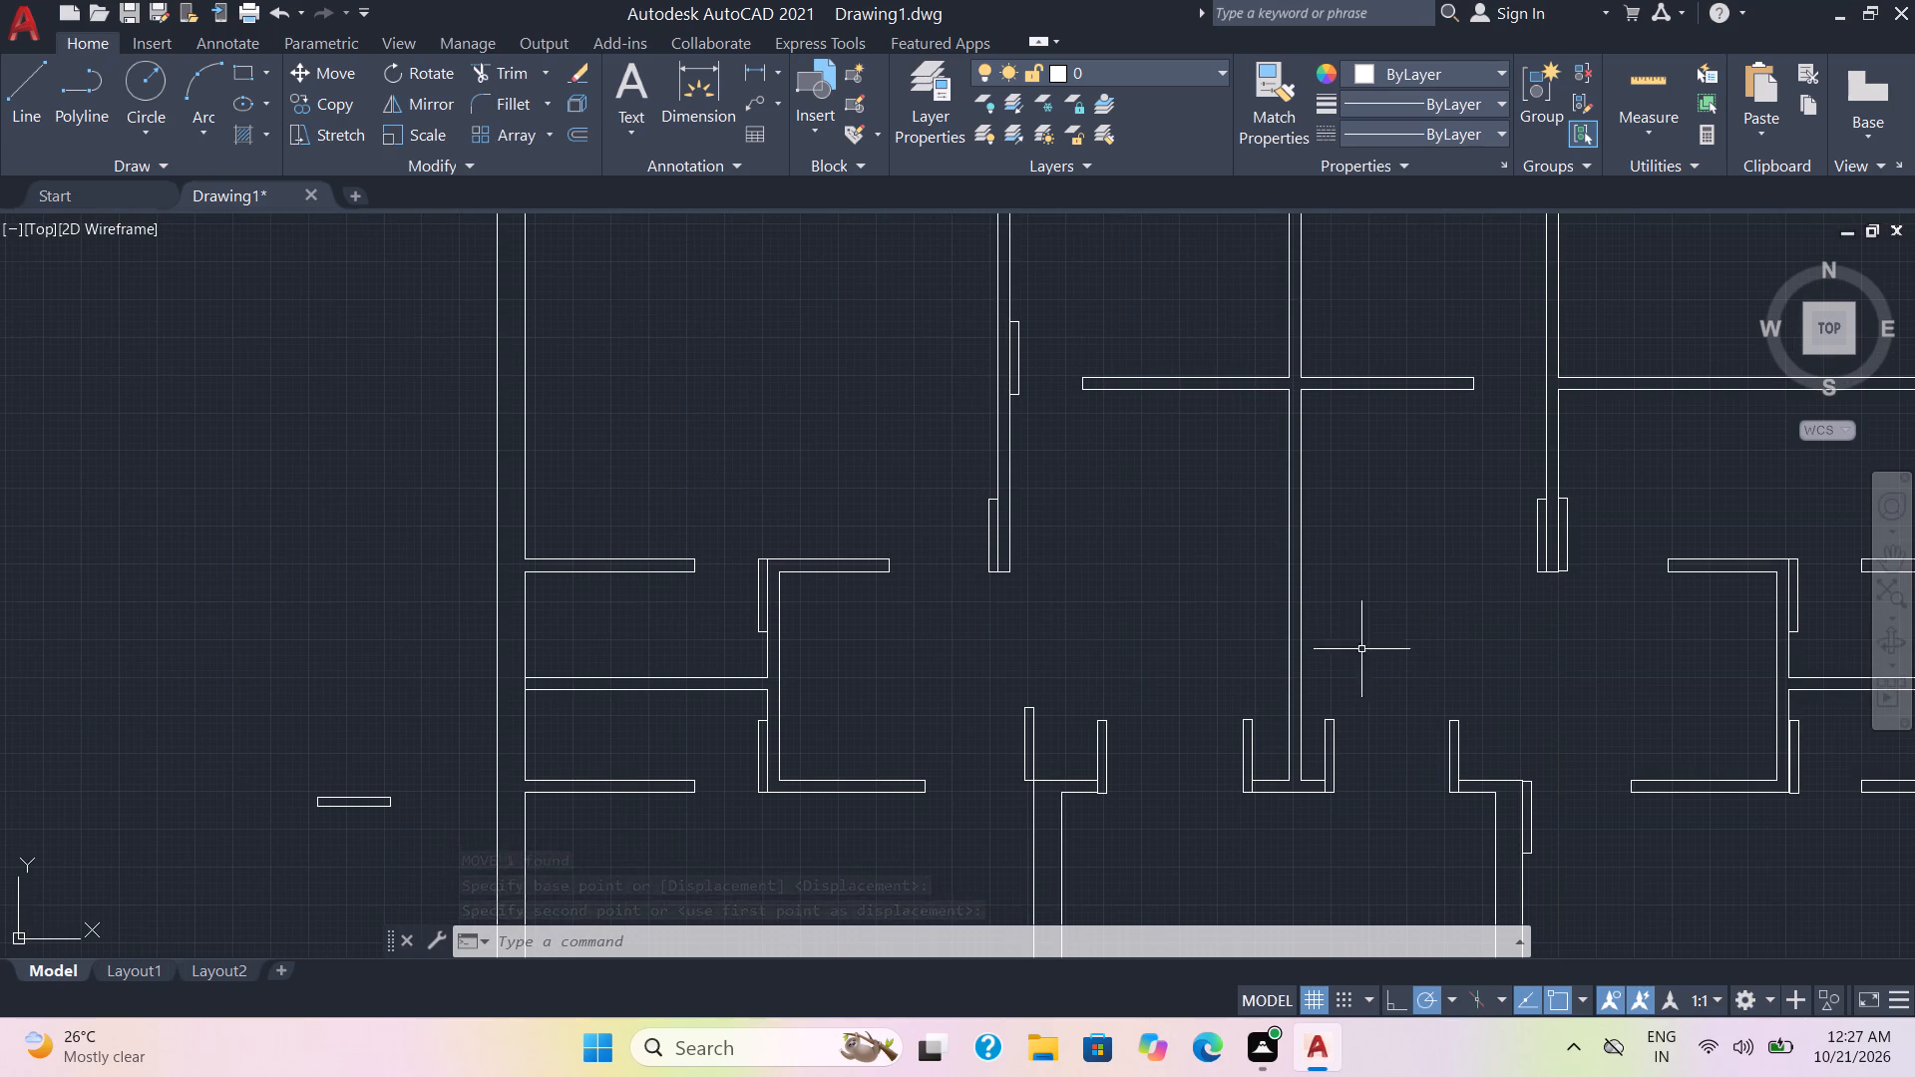
left_click(1539, 570)
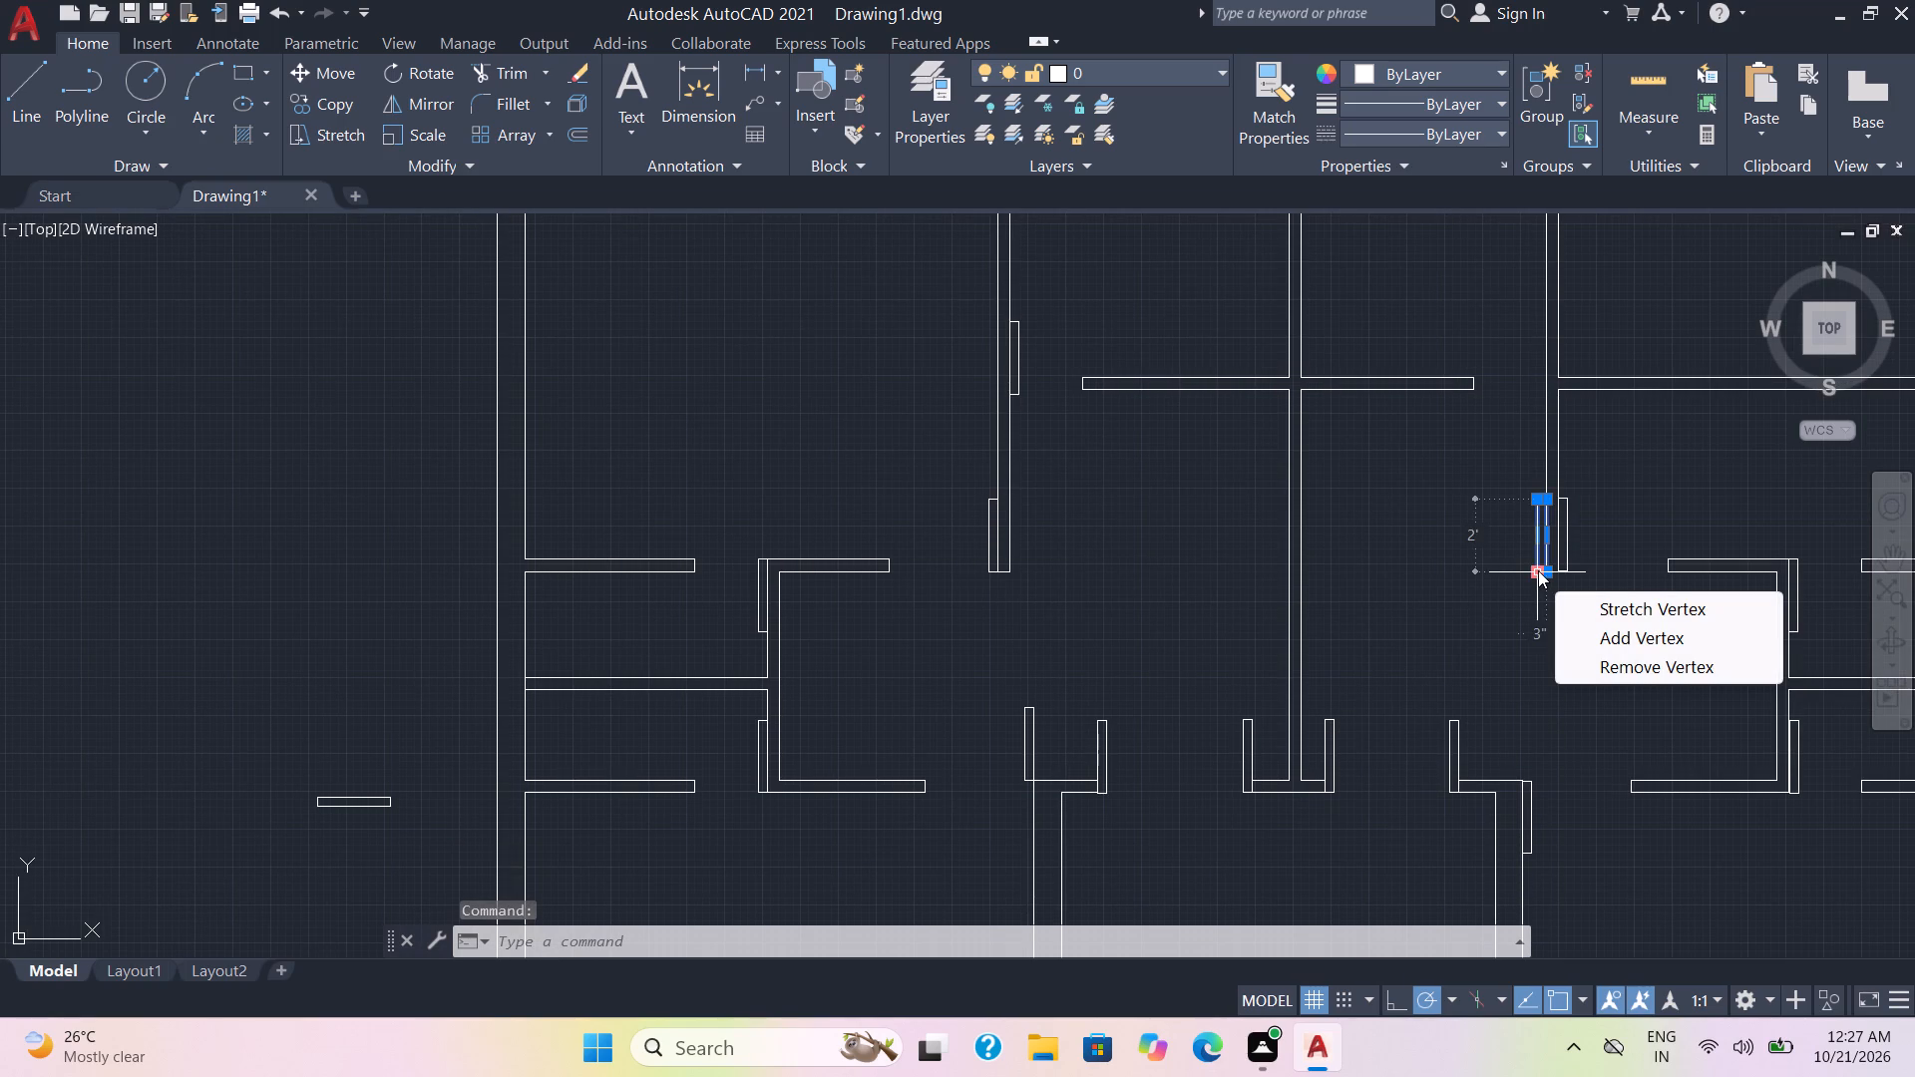
key("m")
key("Return")
scroll(1538, 570, "up", 2)
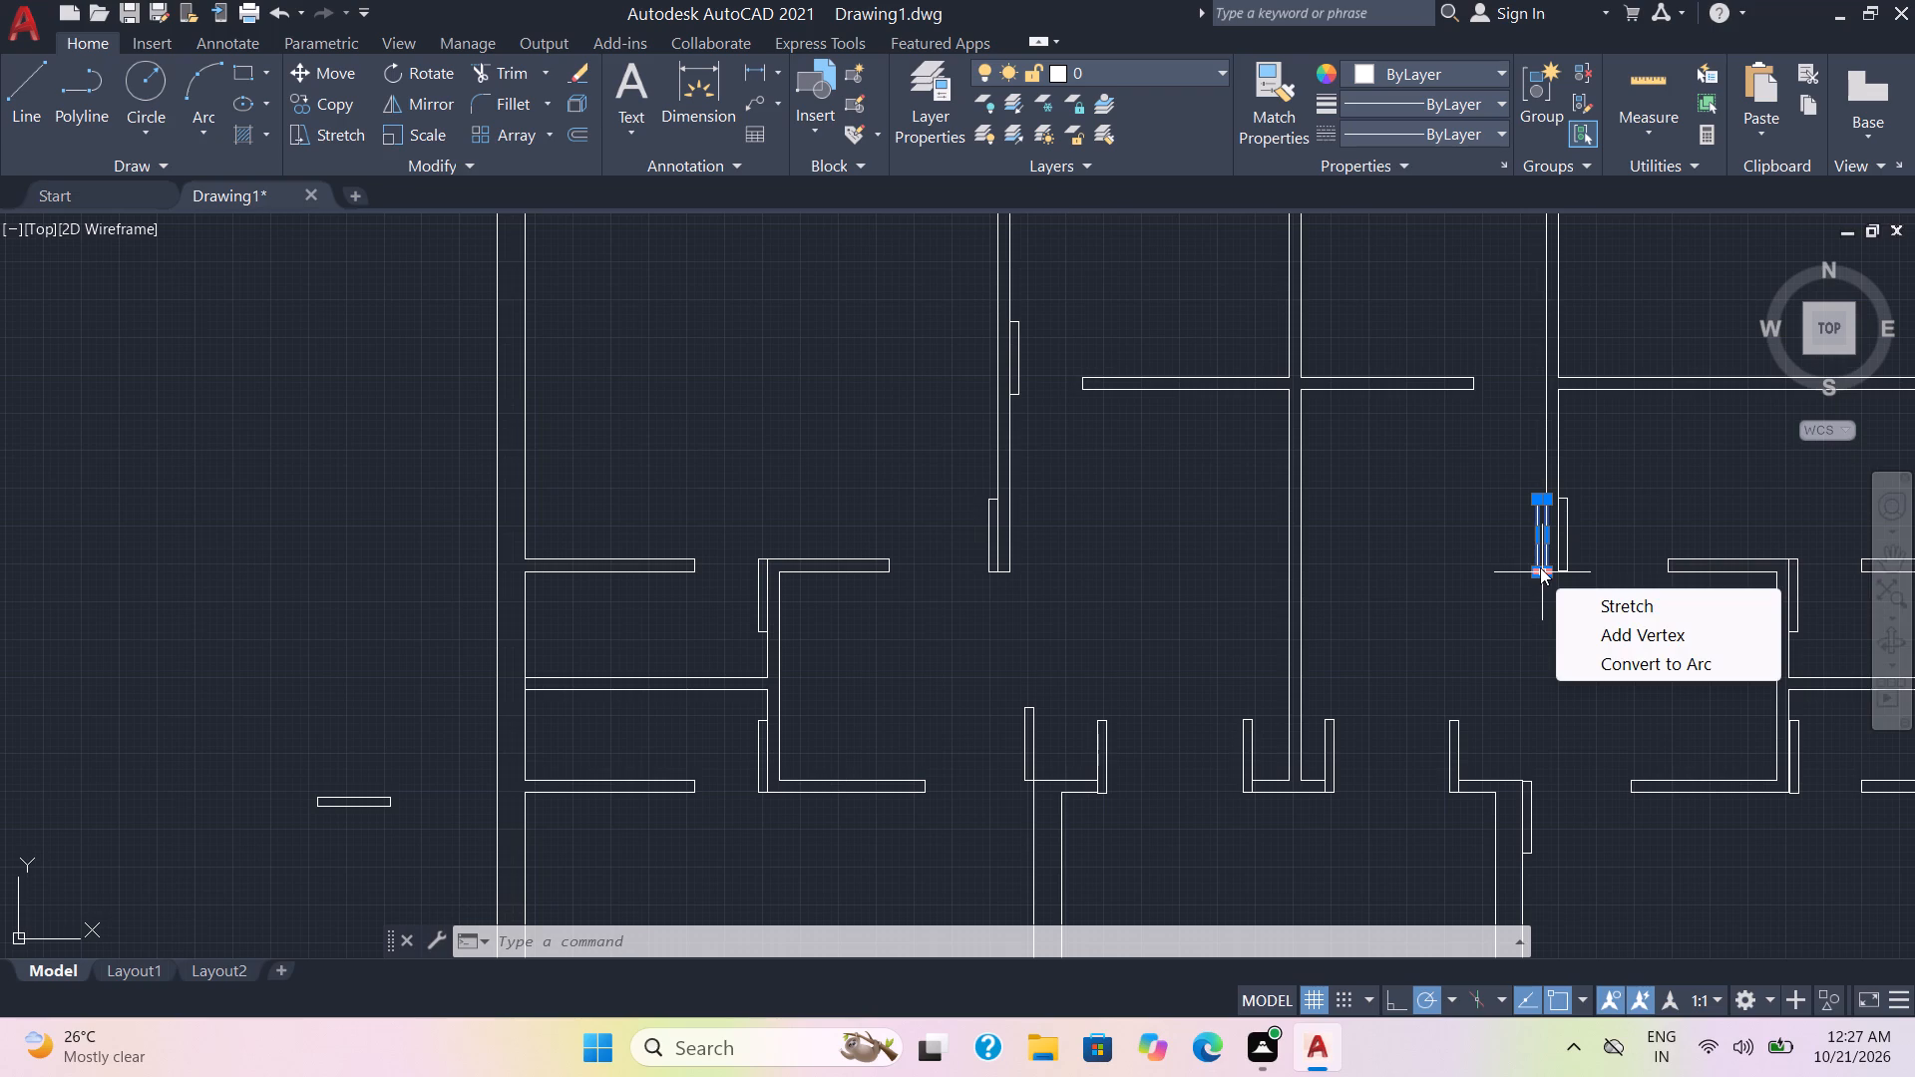
key("m")
key("Return")
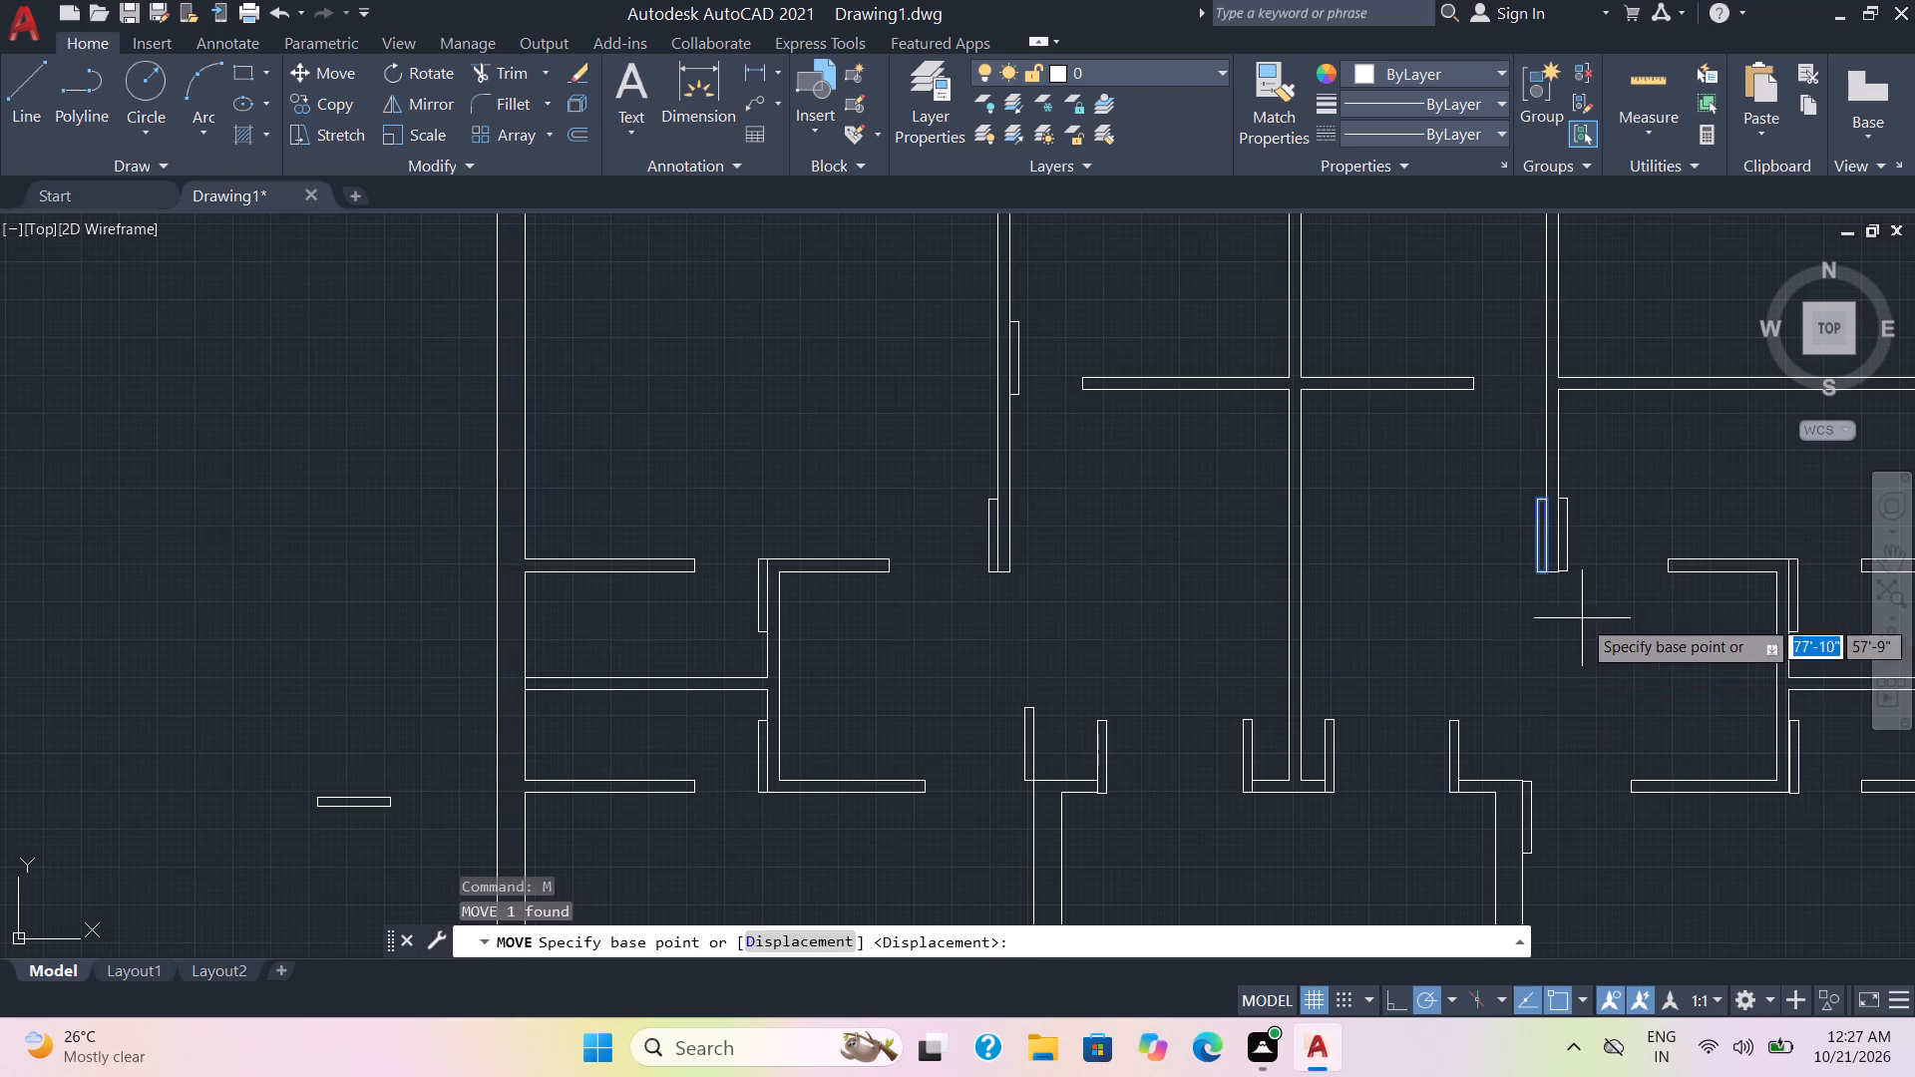
left_click(1550, 500)
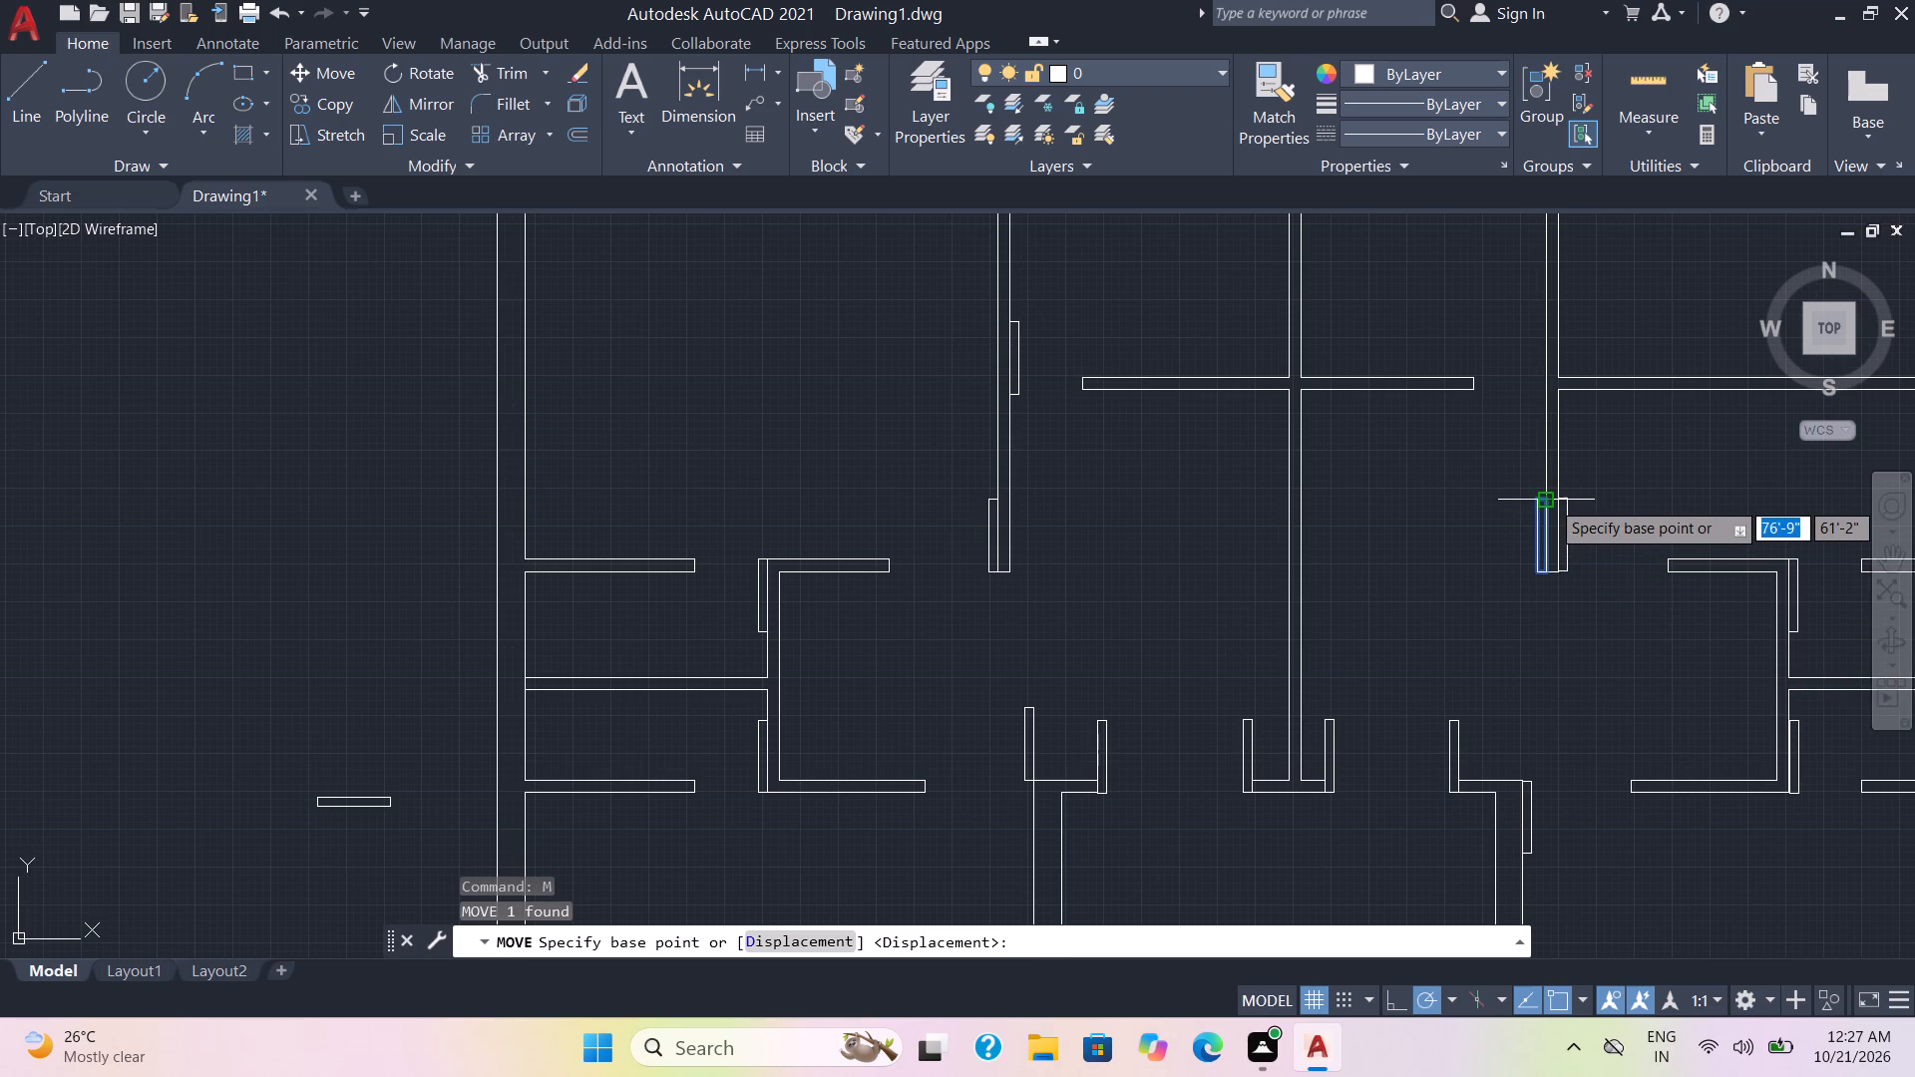
left_click(1546, 317)
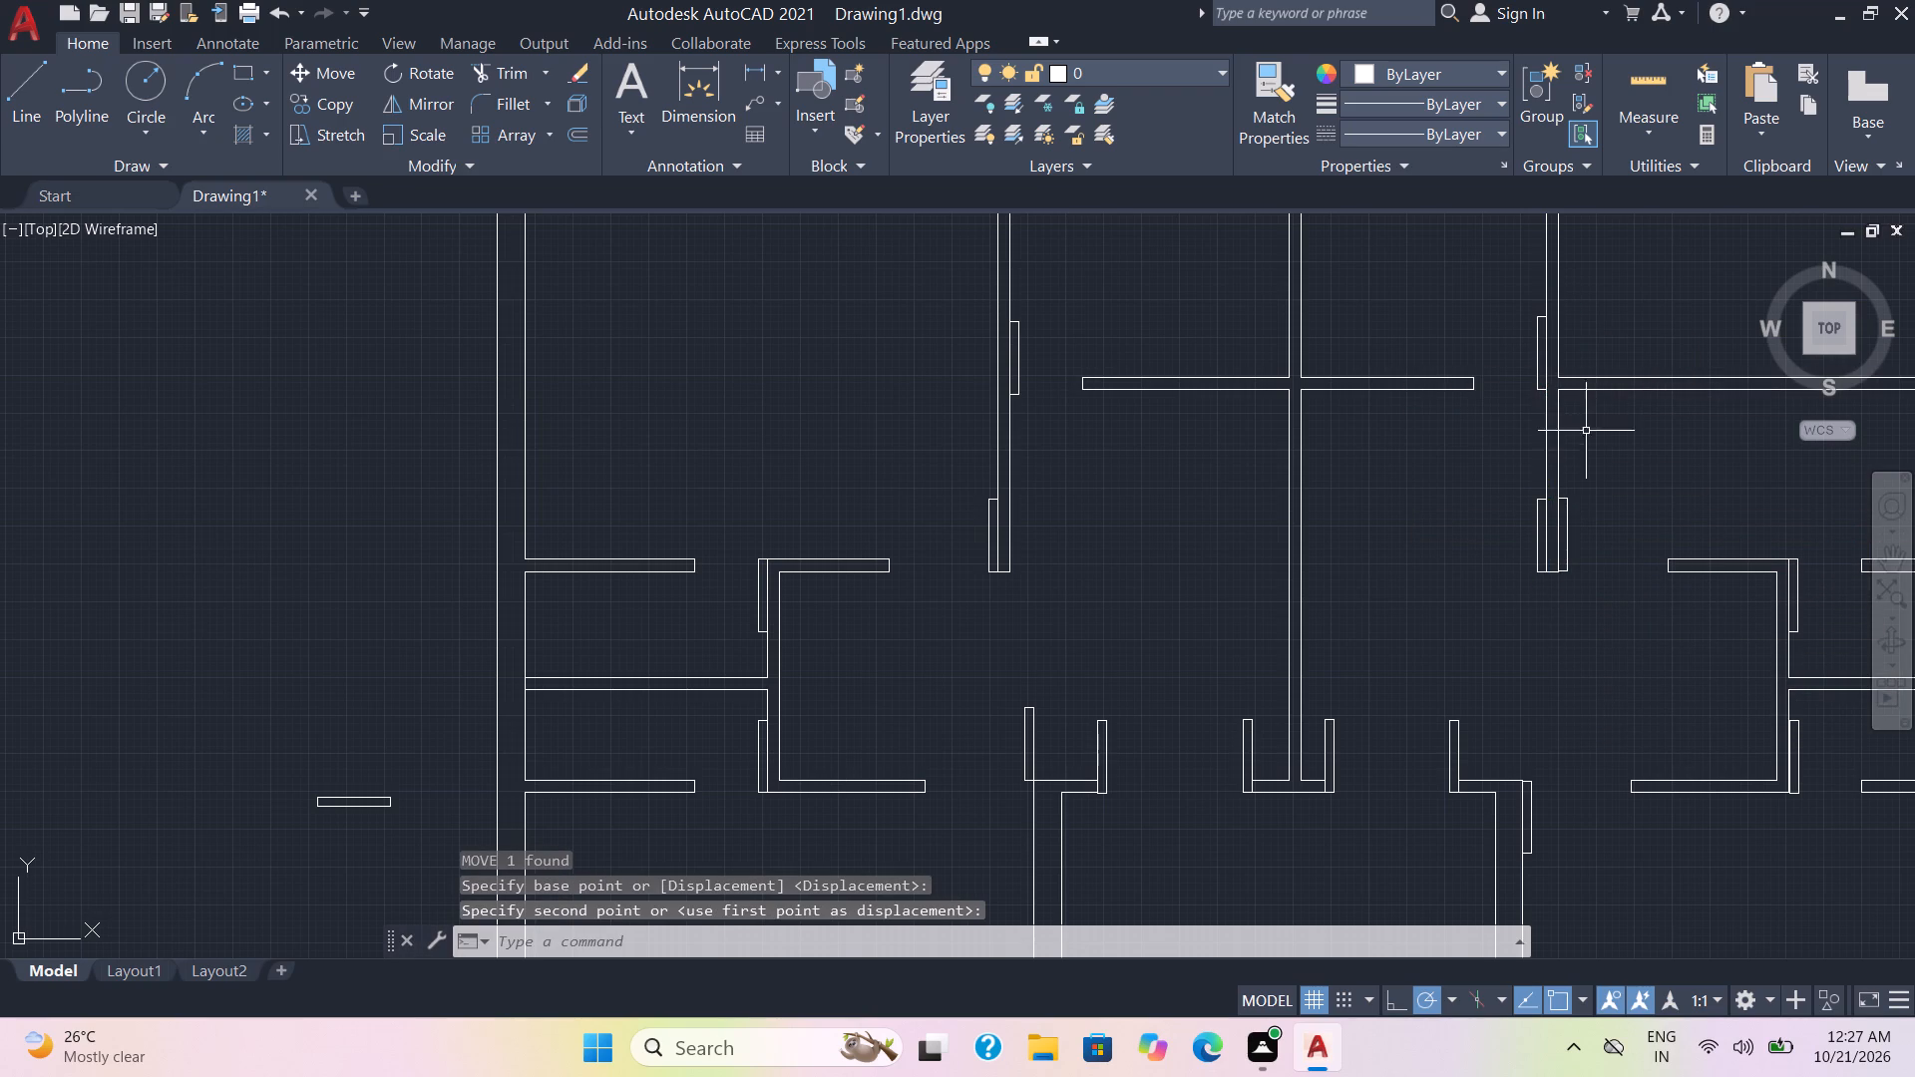
Delete the duplicate rectangle at the lower end of the upper-right room's left wall, on its left face.
left_click(1538, 535)
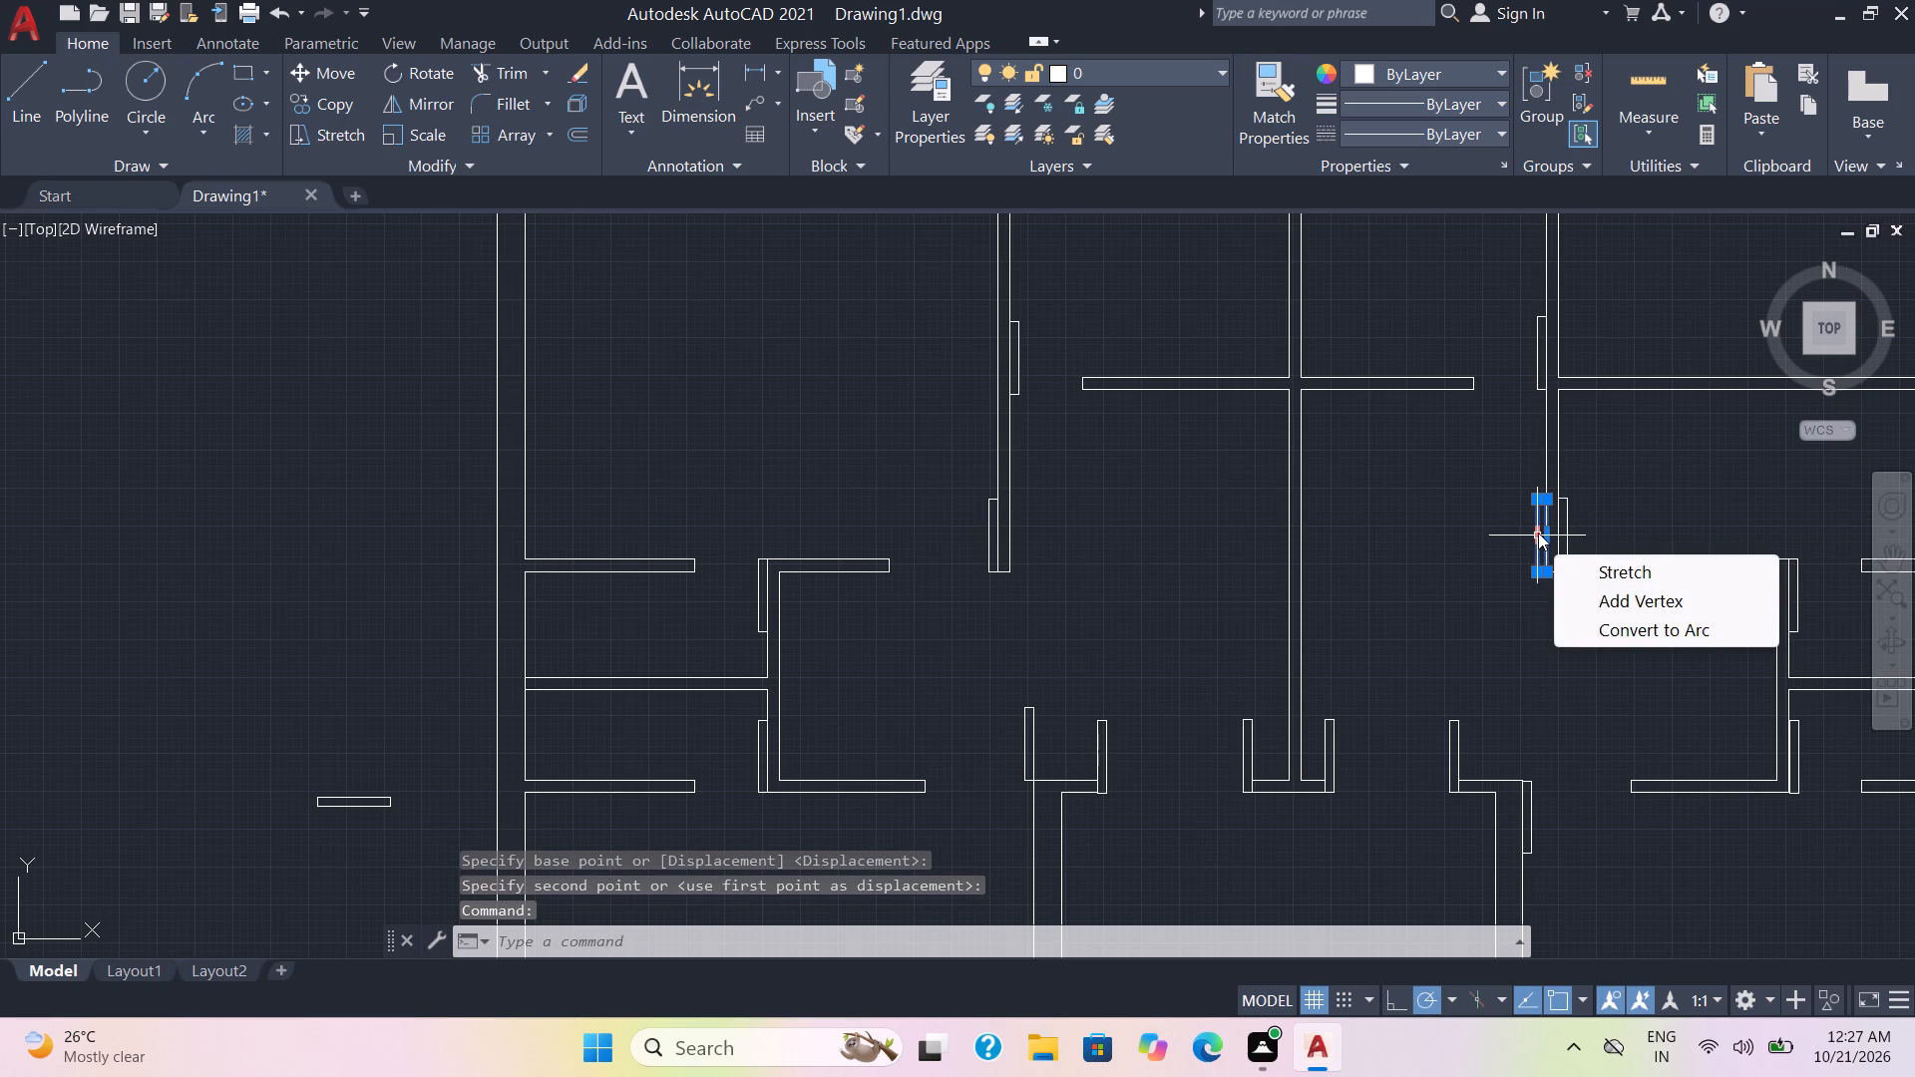
key("Delete")
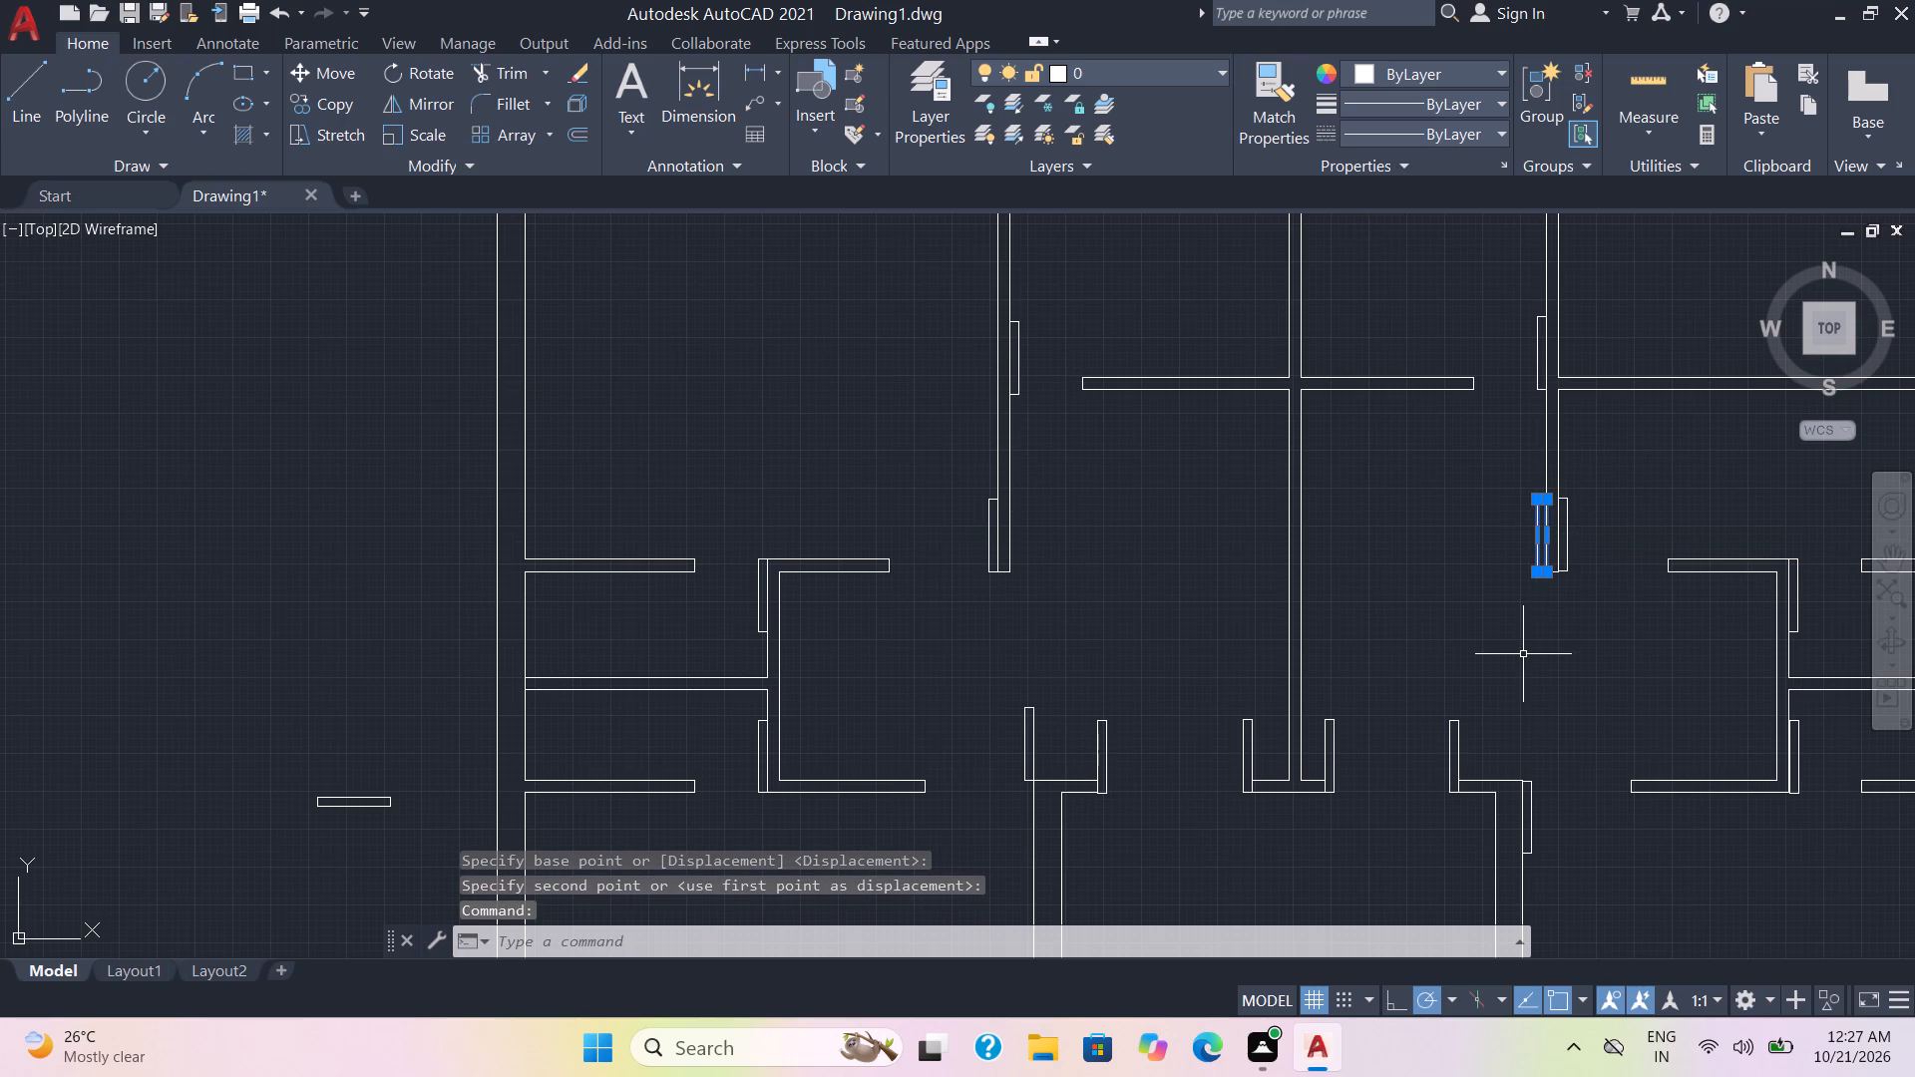
key("Delete")
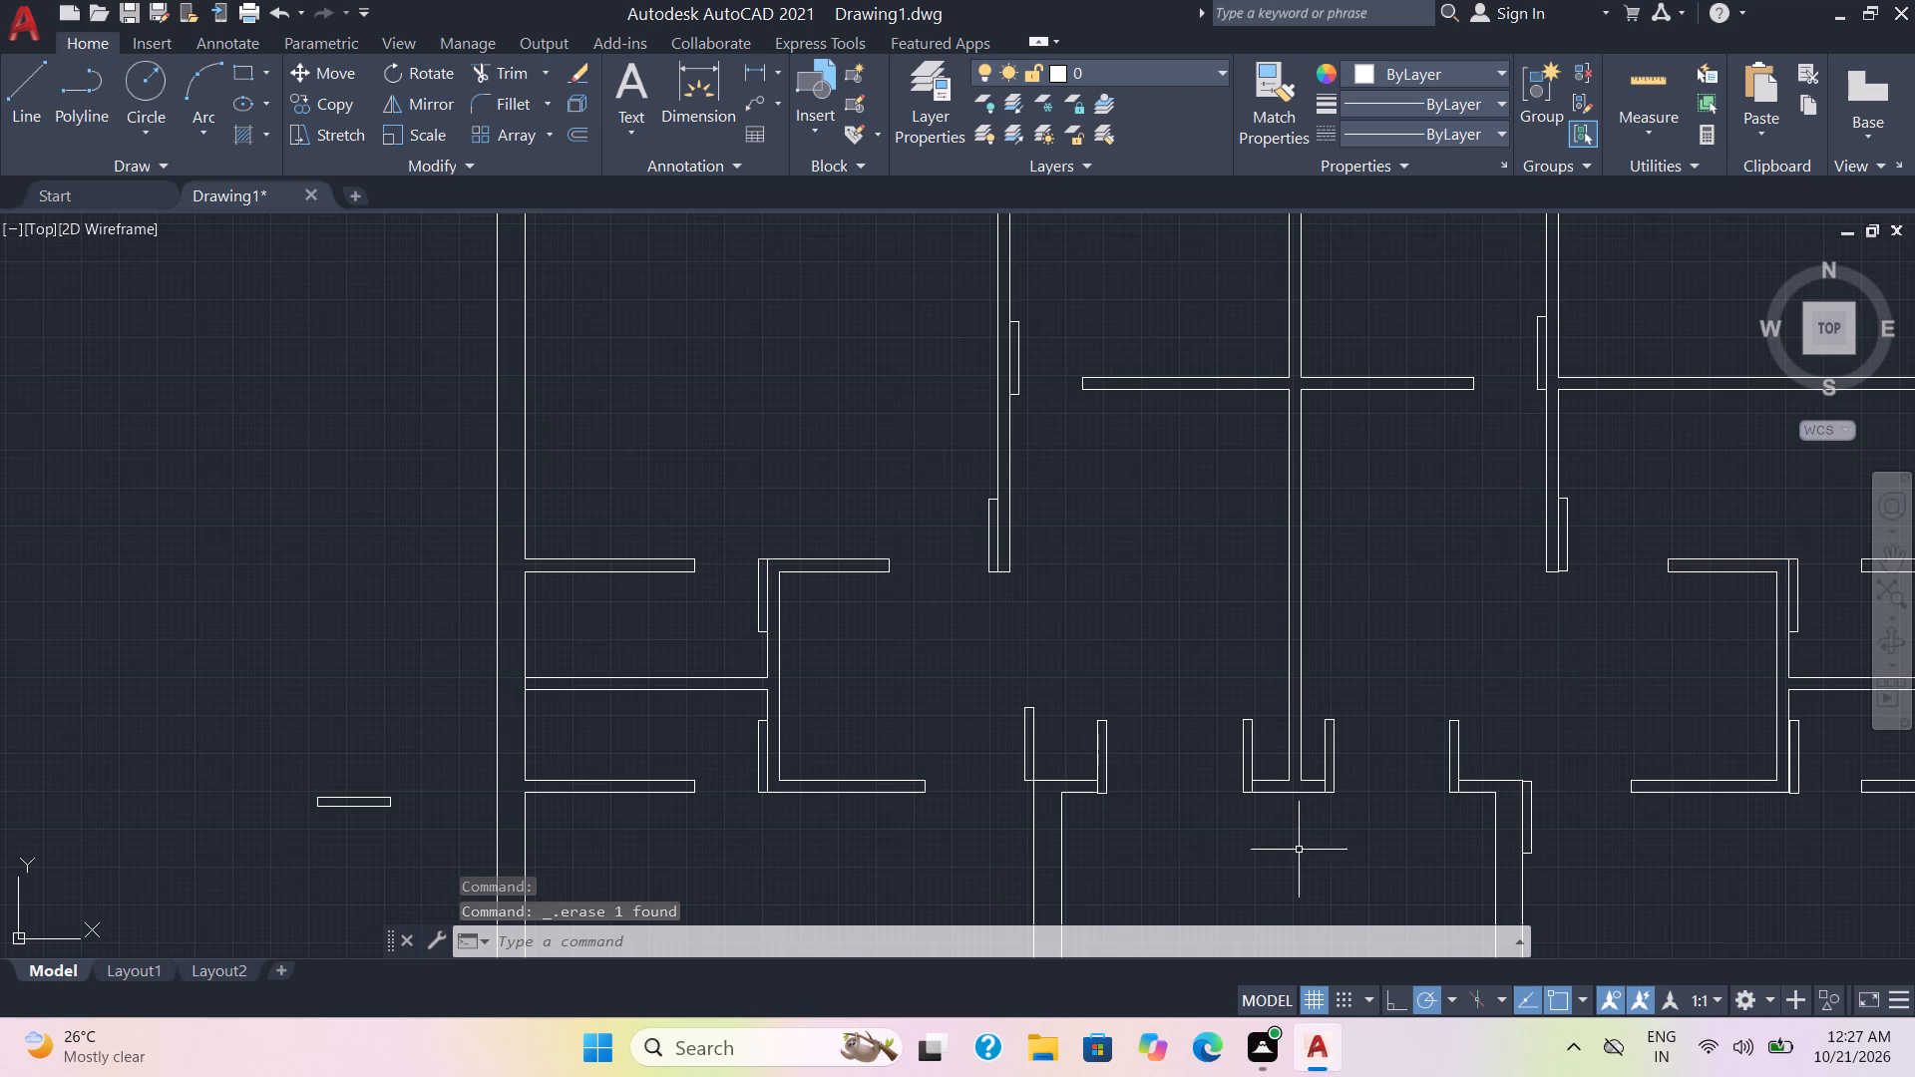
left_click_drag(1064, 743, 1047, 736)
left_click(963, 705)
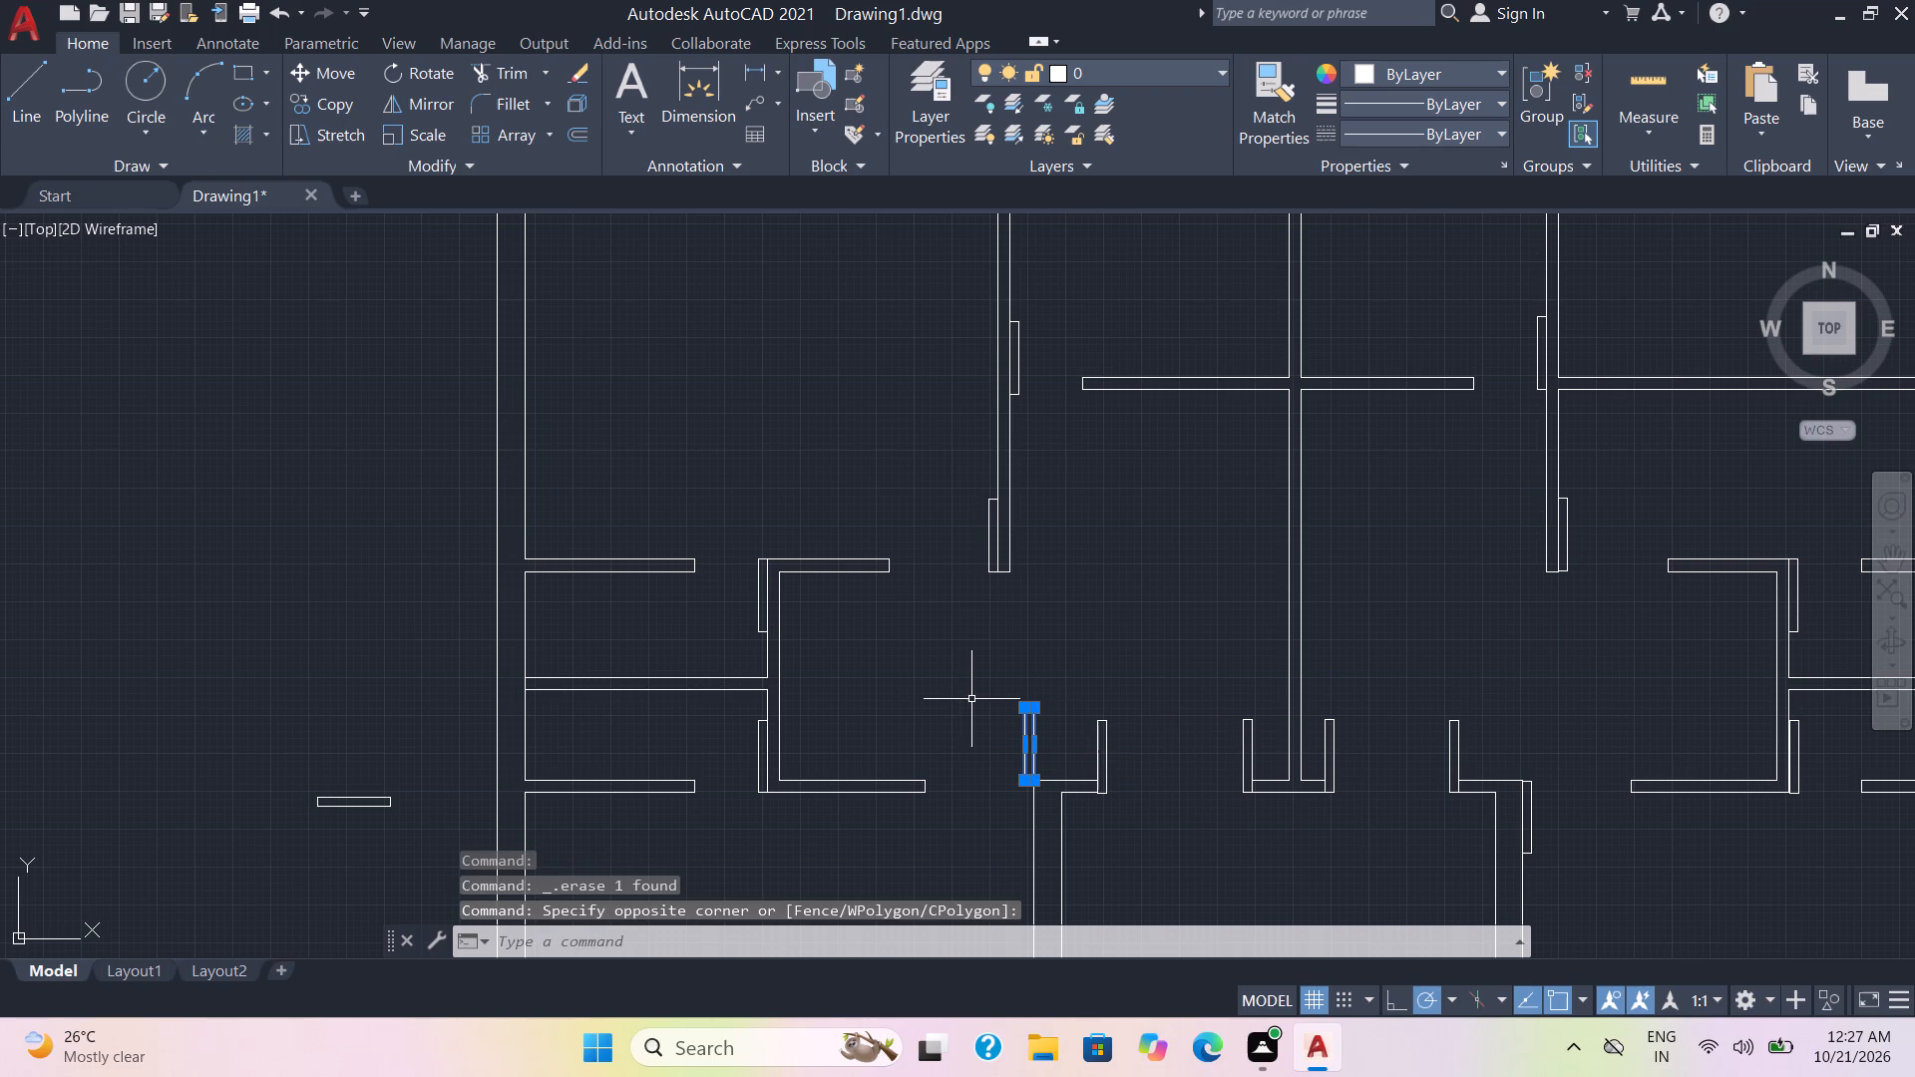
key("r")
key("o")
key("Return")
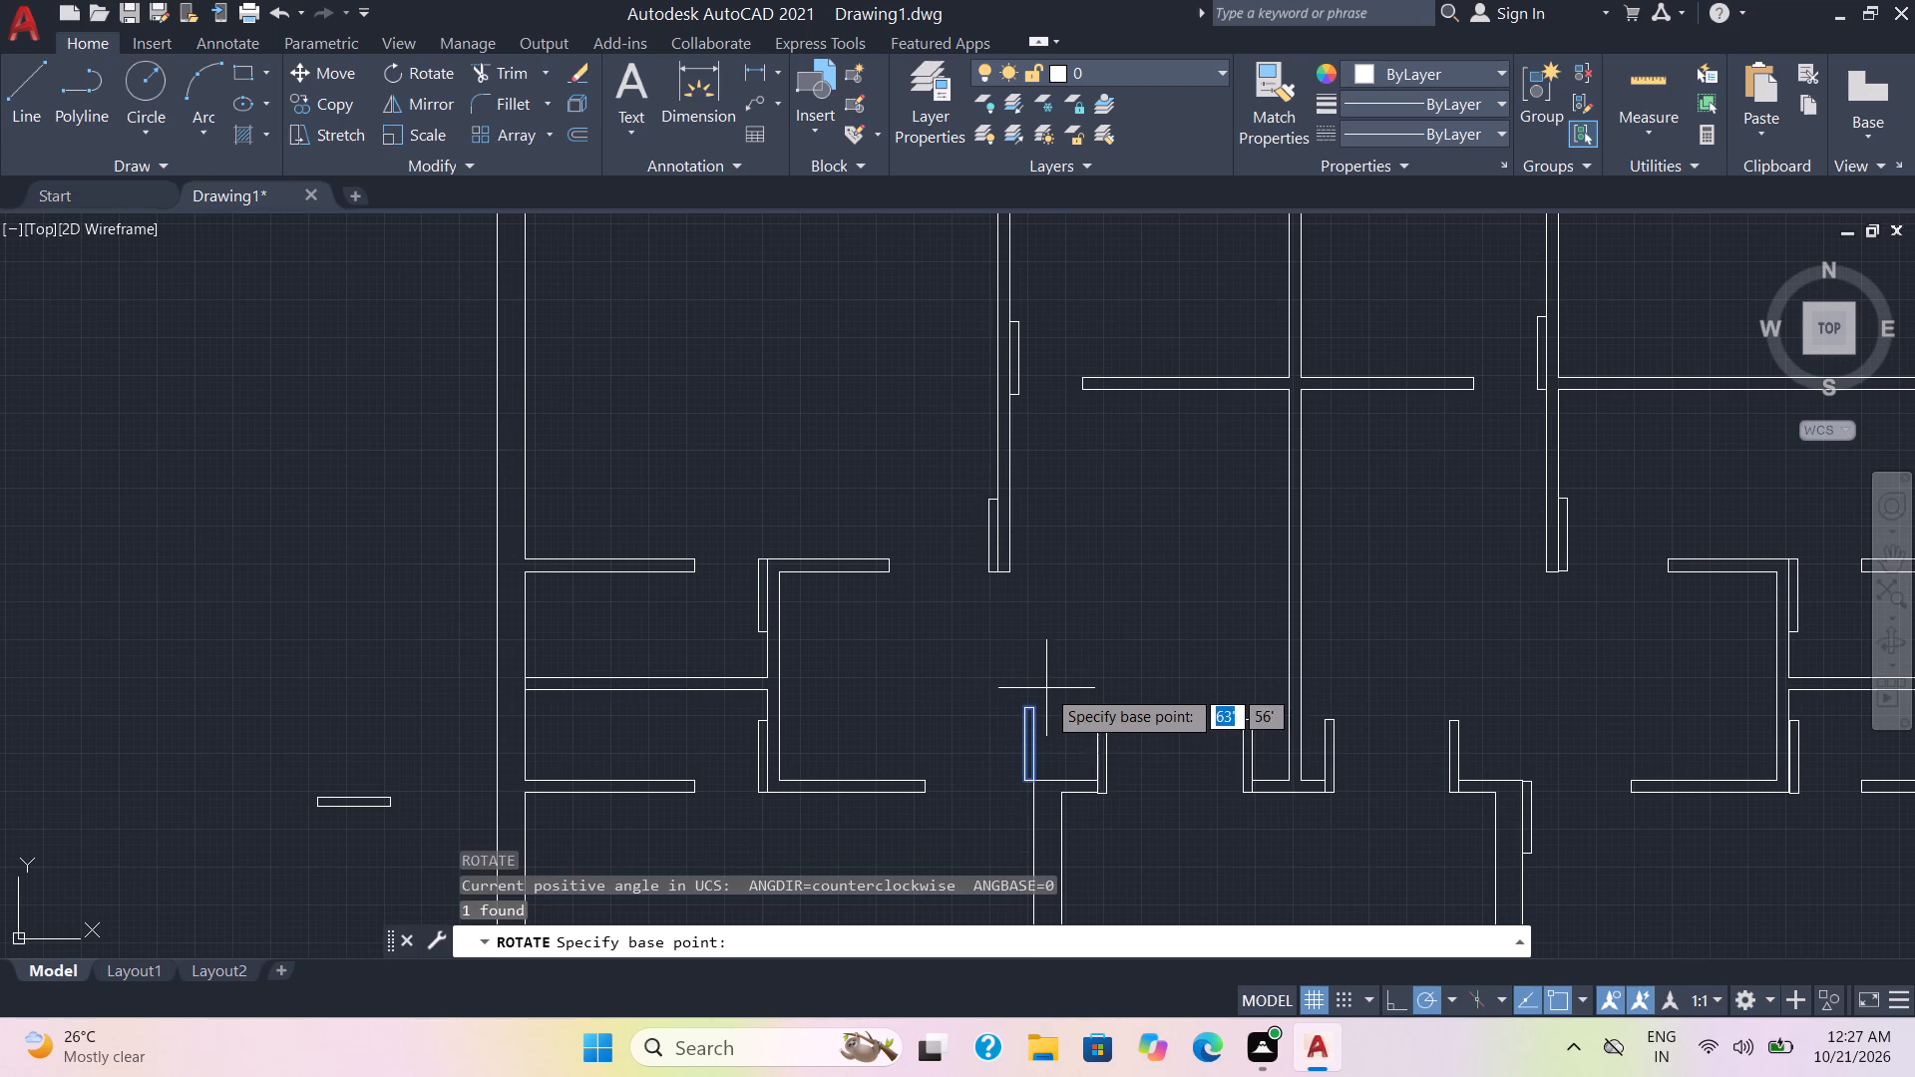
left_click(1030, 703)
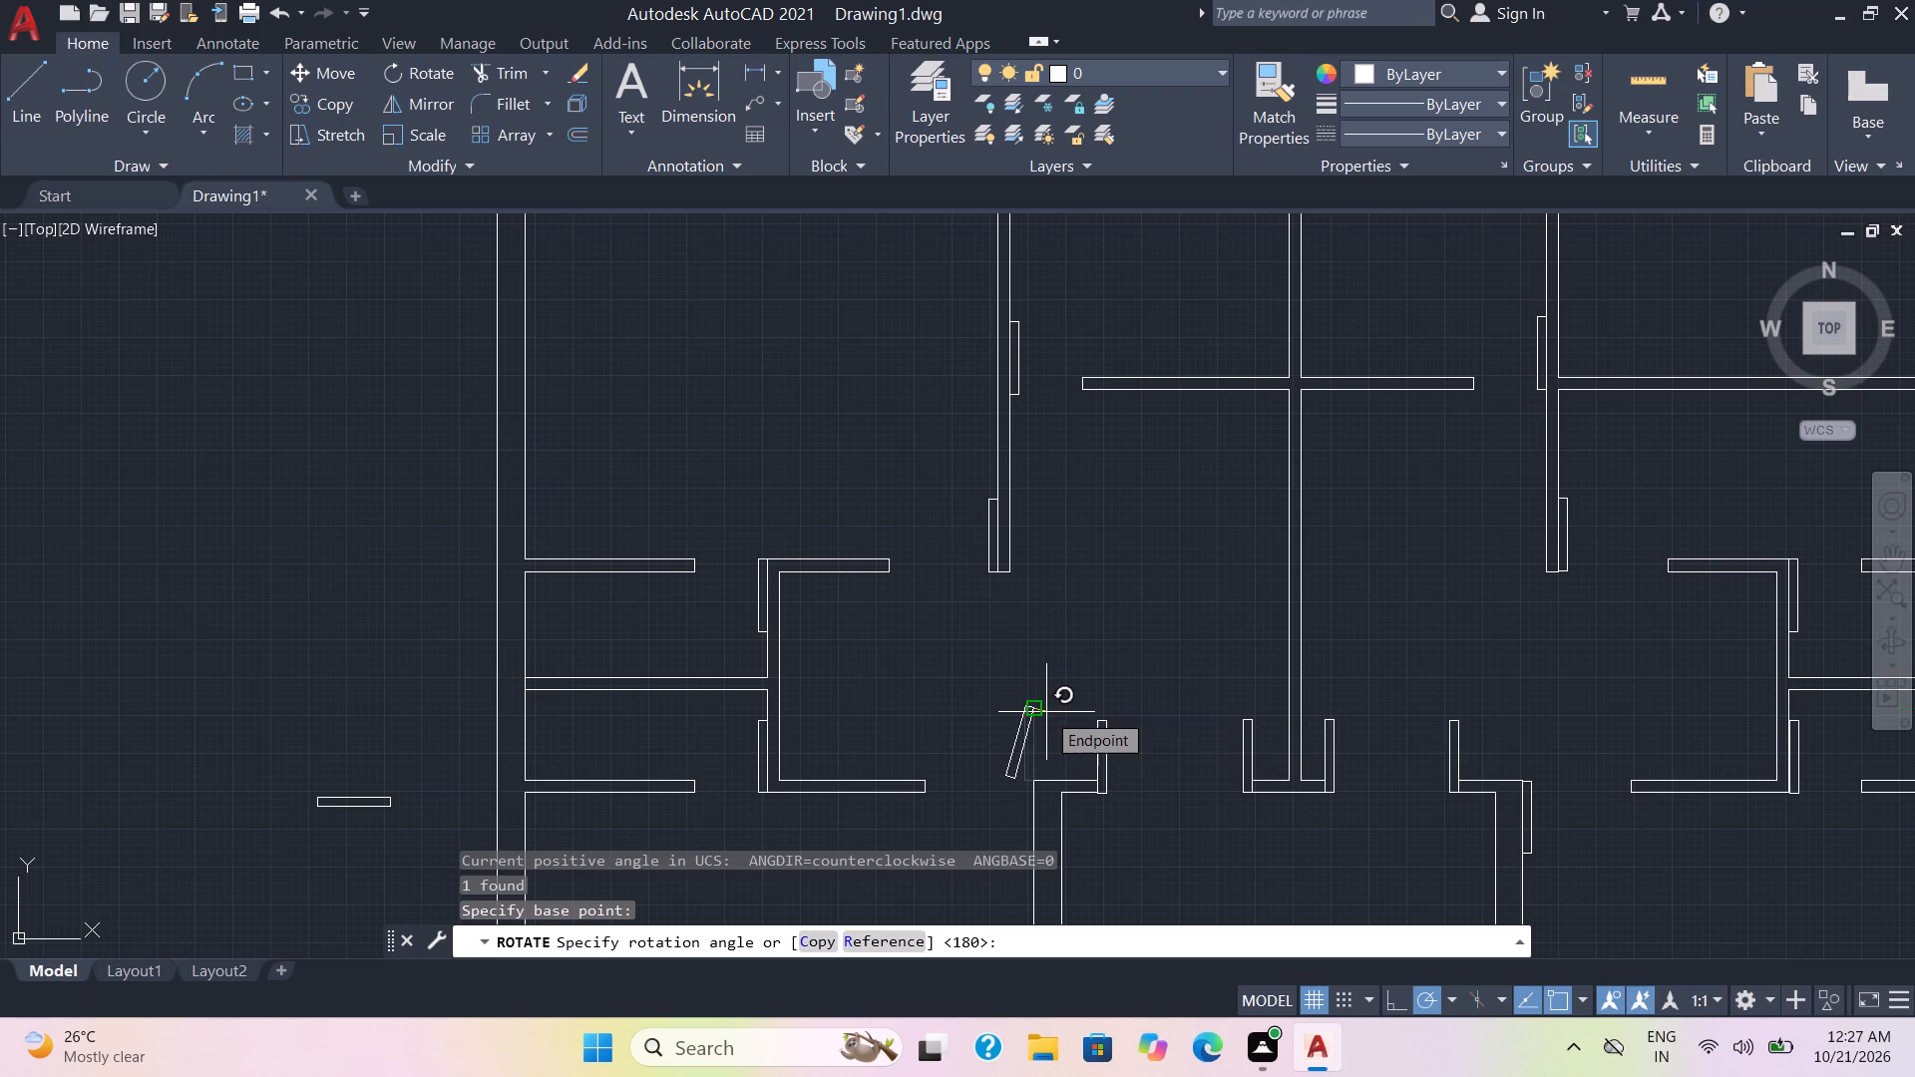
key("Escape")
Rotate the upright rectangle at the upper outer corner of the central lower room's left wall 180° about its bottom-right corner.
key("r")
key("o")
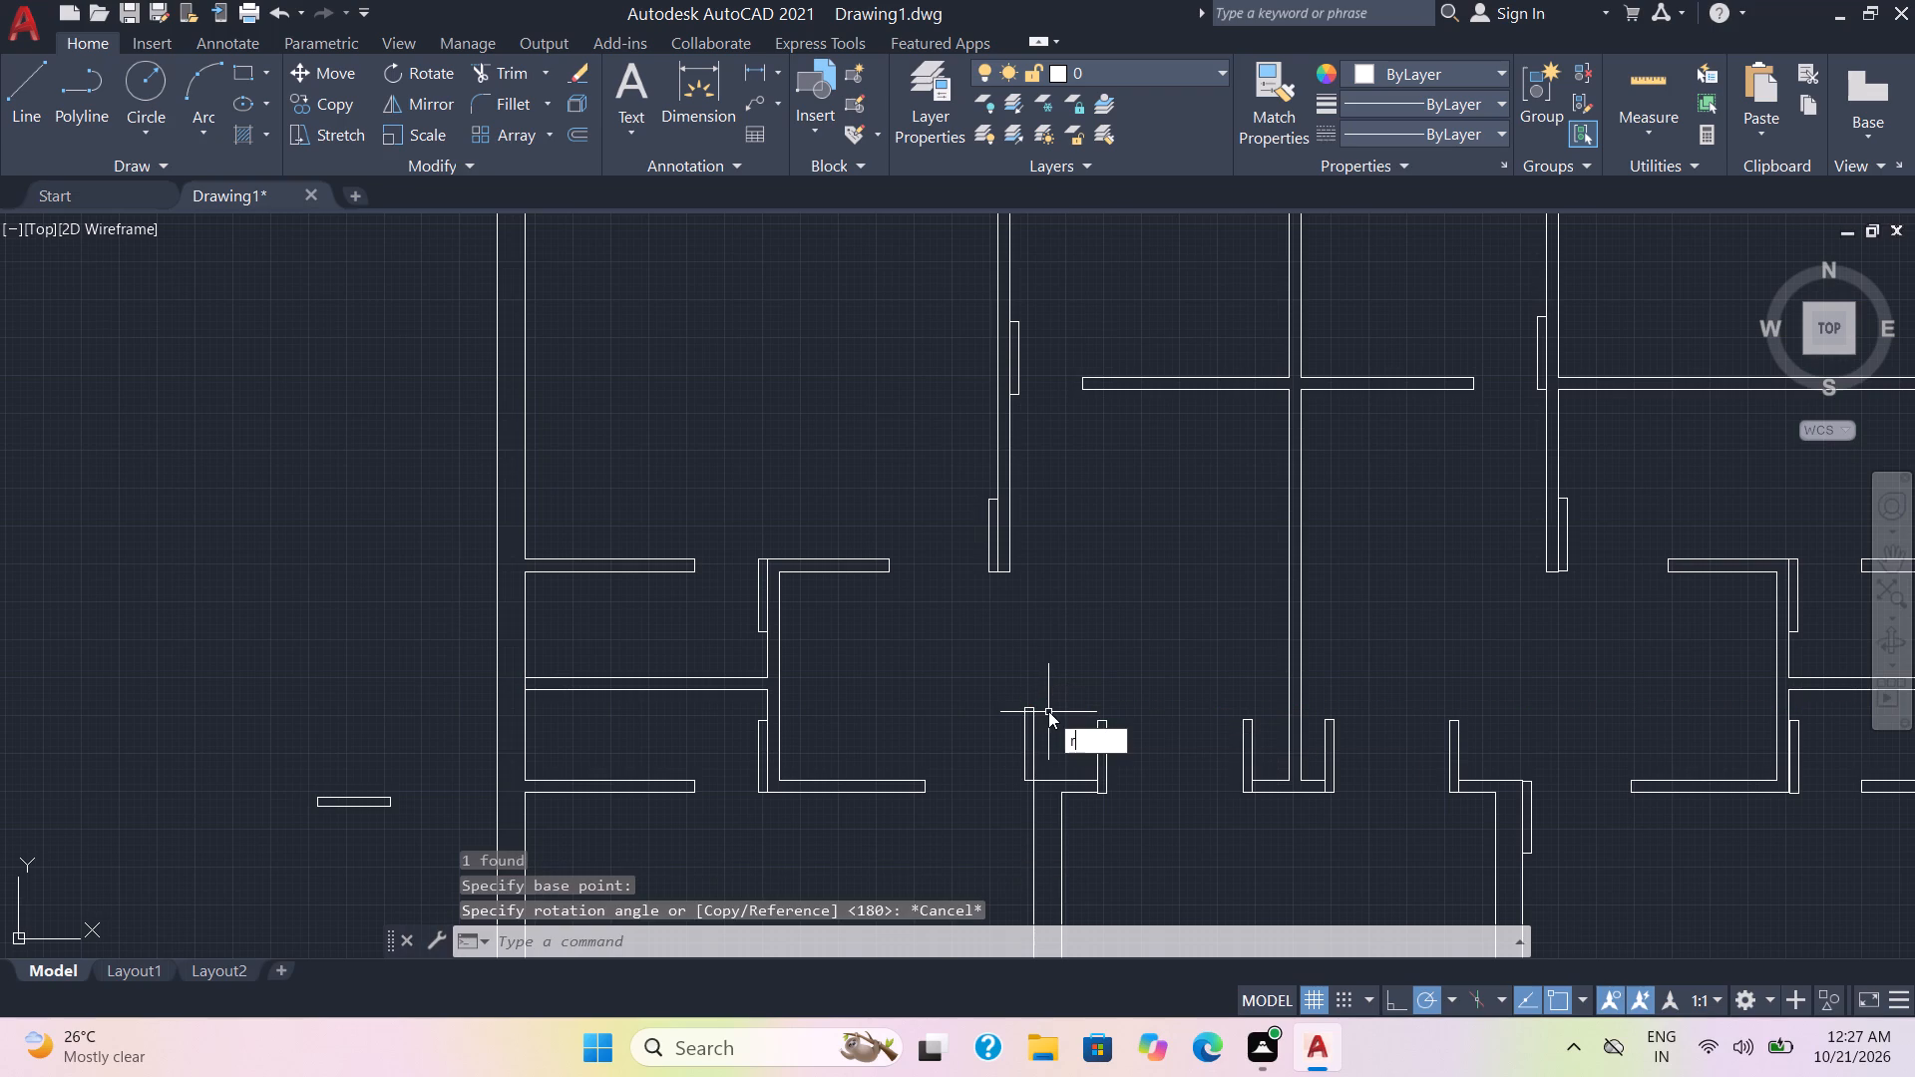
key("Return")
left_click(1028, 727)
key("Return")
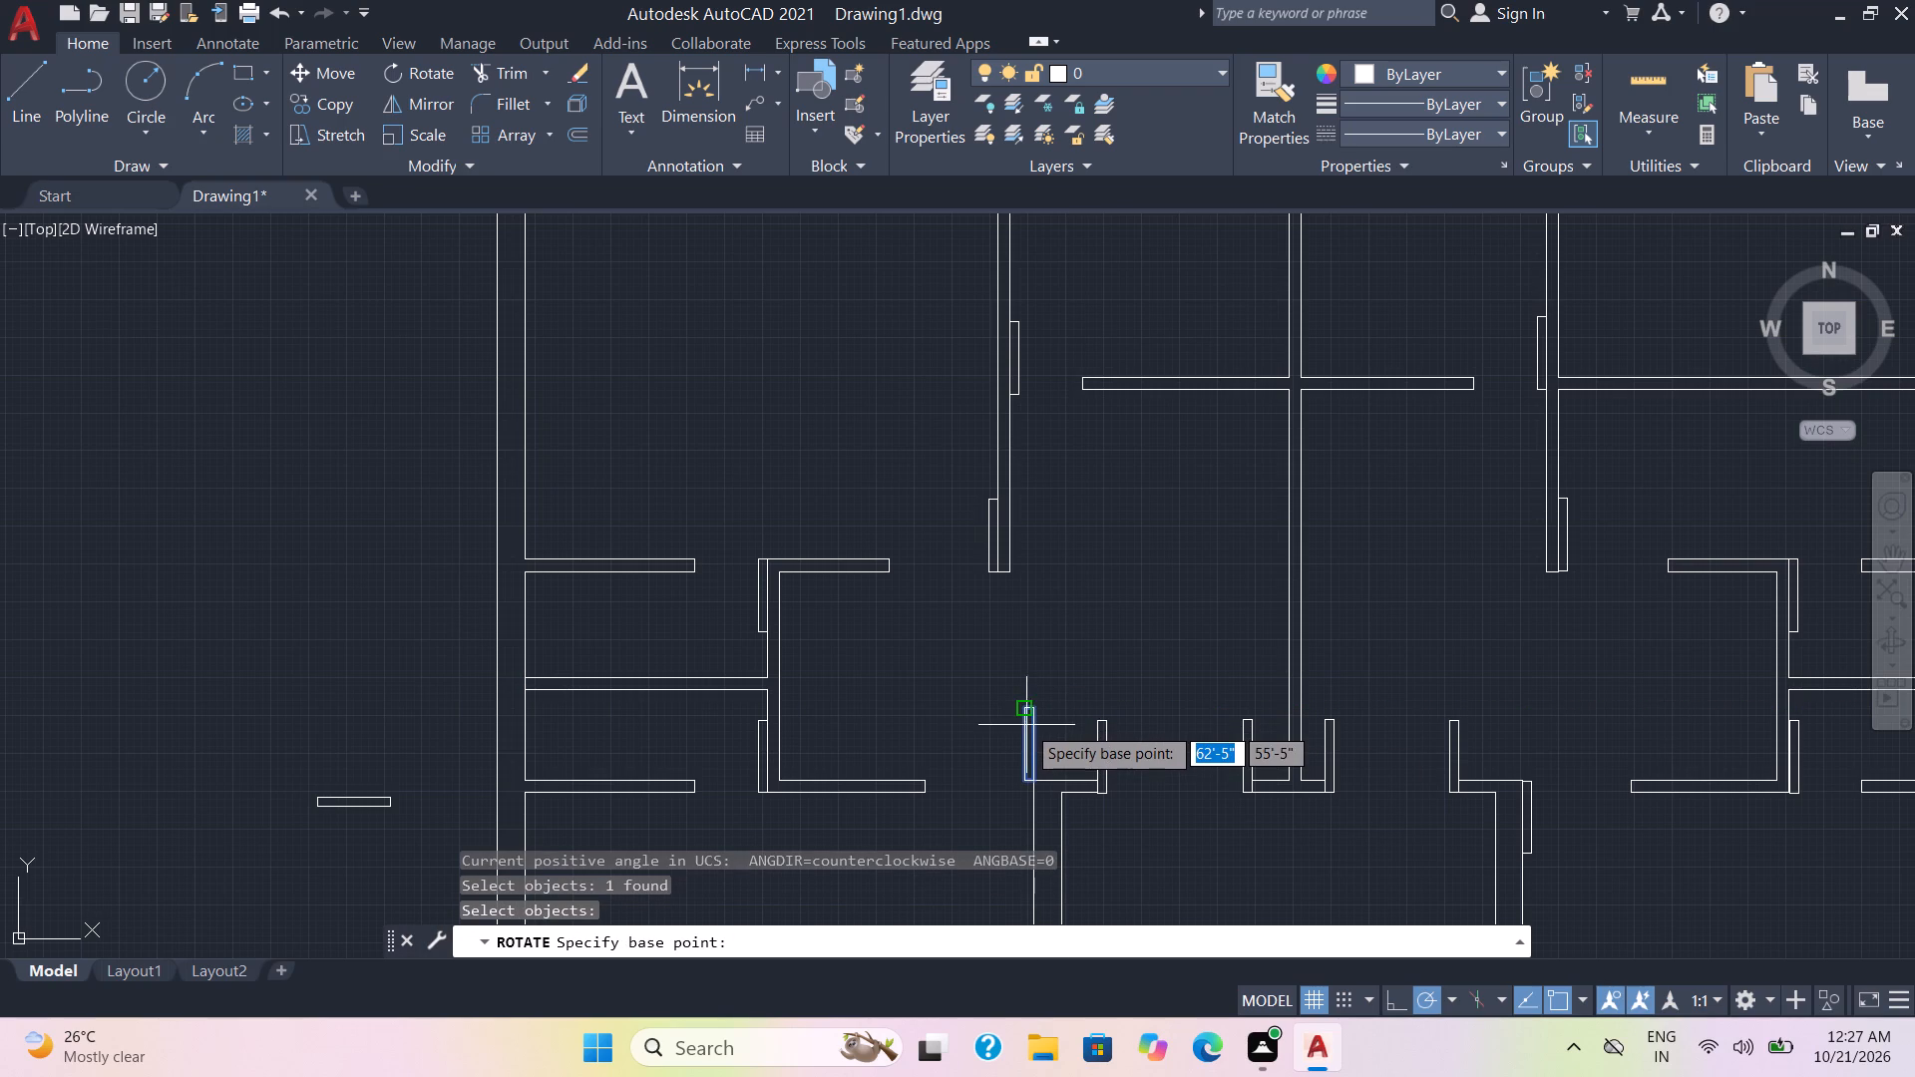
left_click(1035, 778)
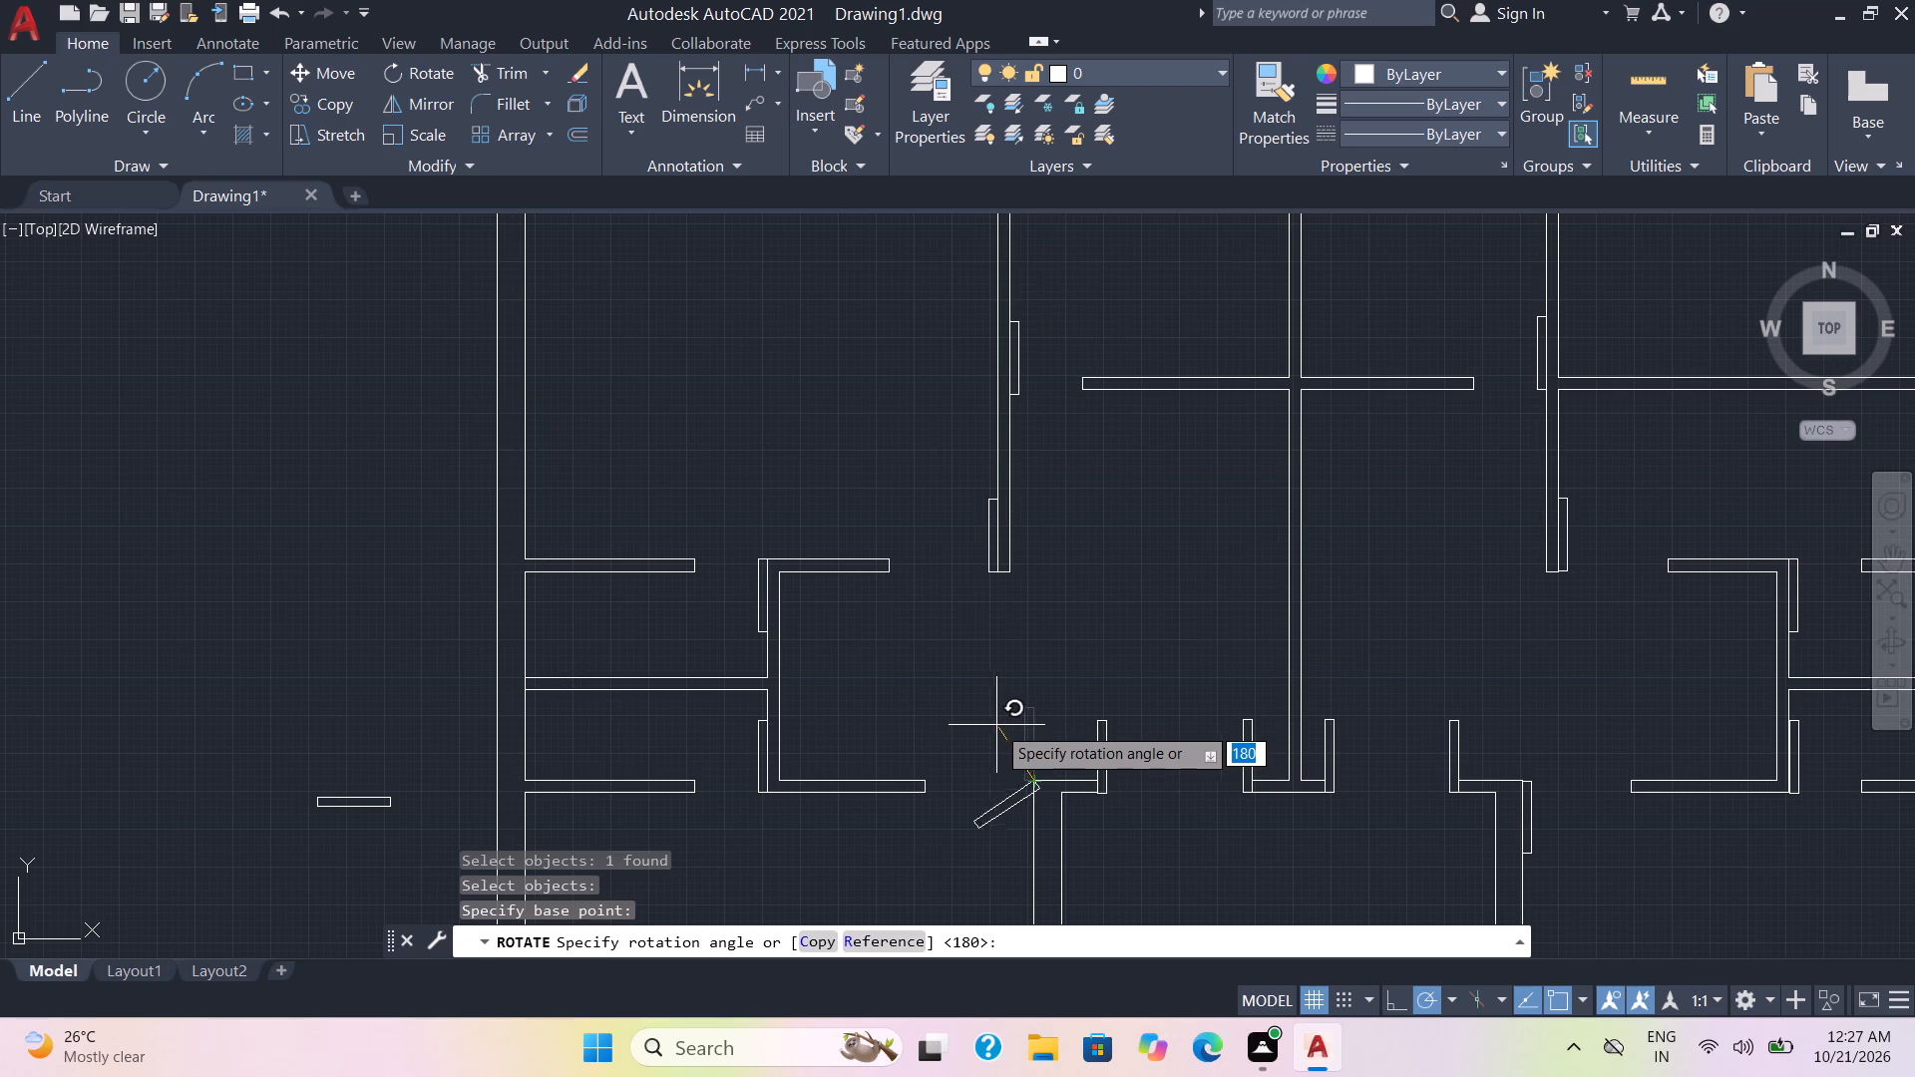
left_click(970, 784)
Move that rectangle 3" left so its top-right corner meets the upper outer corner of the central lower room's left wall.
left_click(1044, 856)
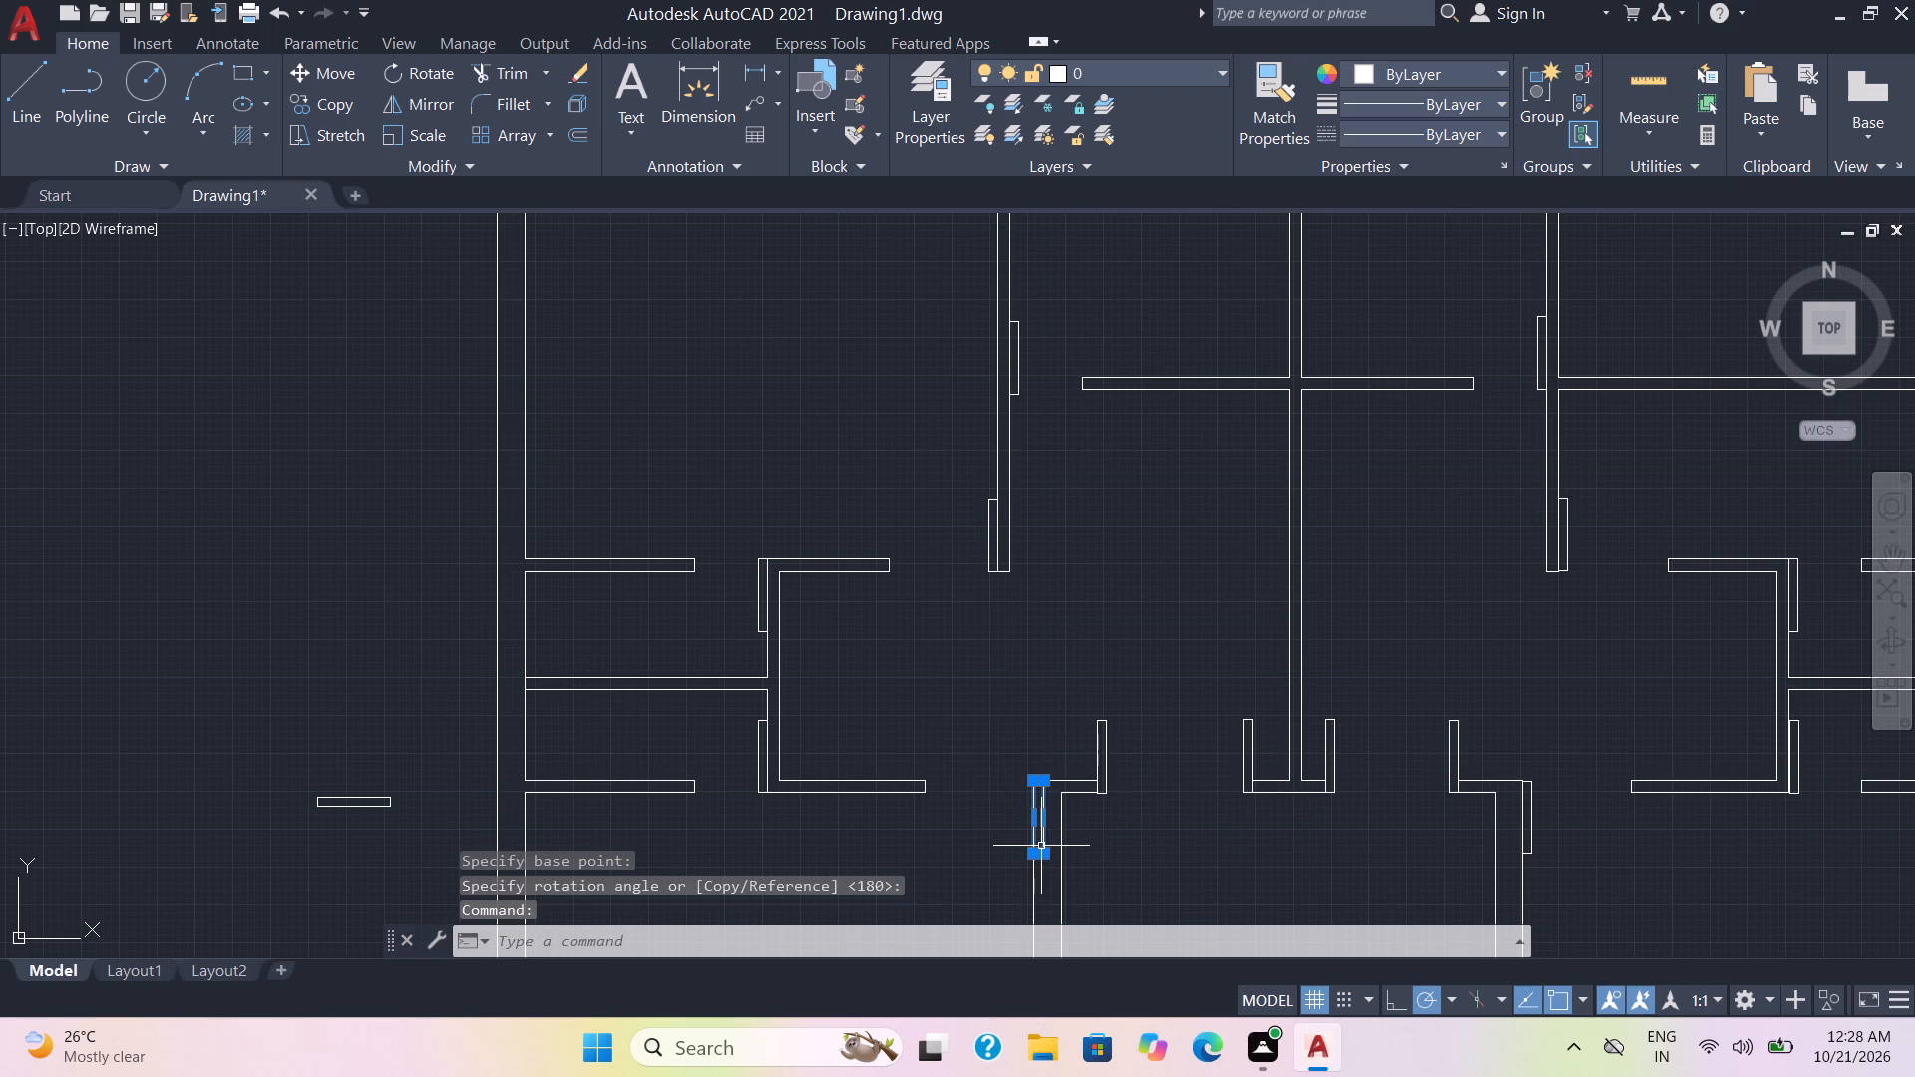
key("m")
key("Return")
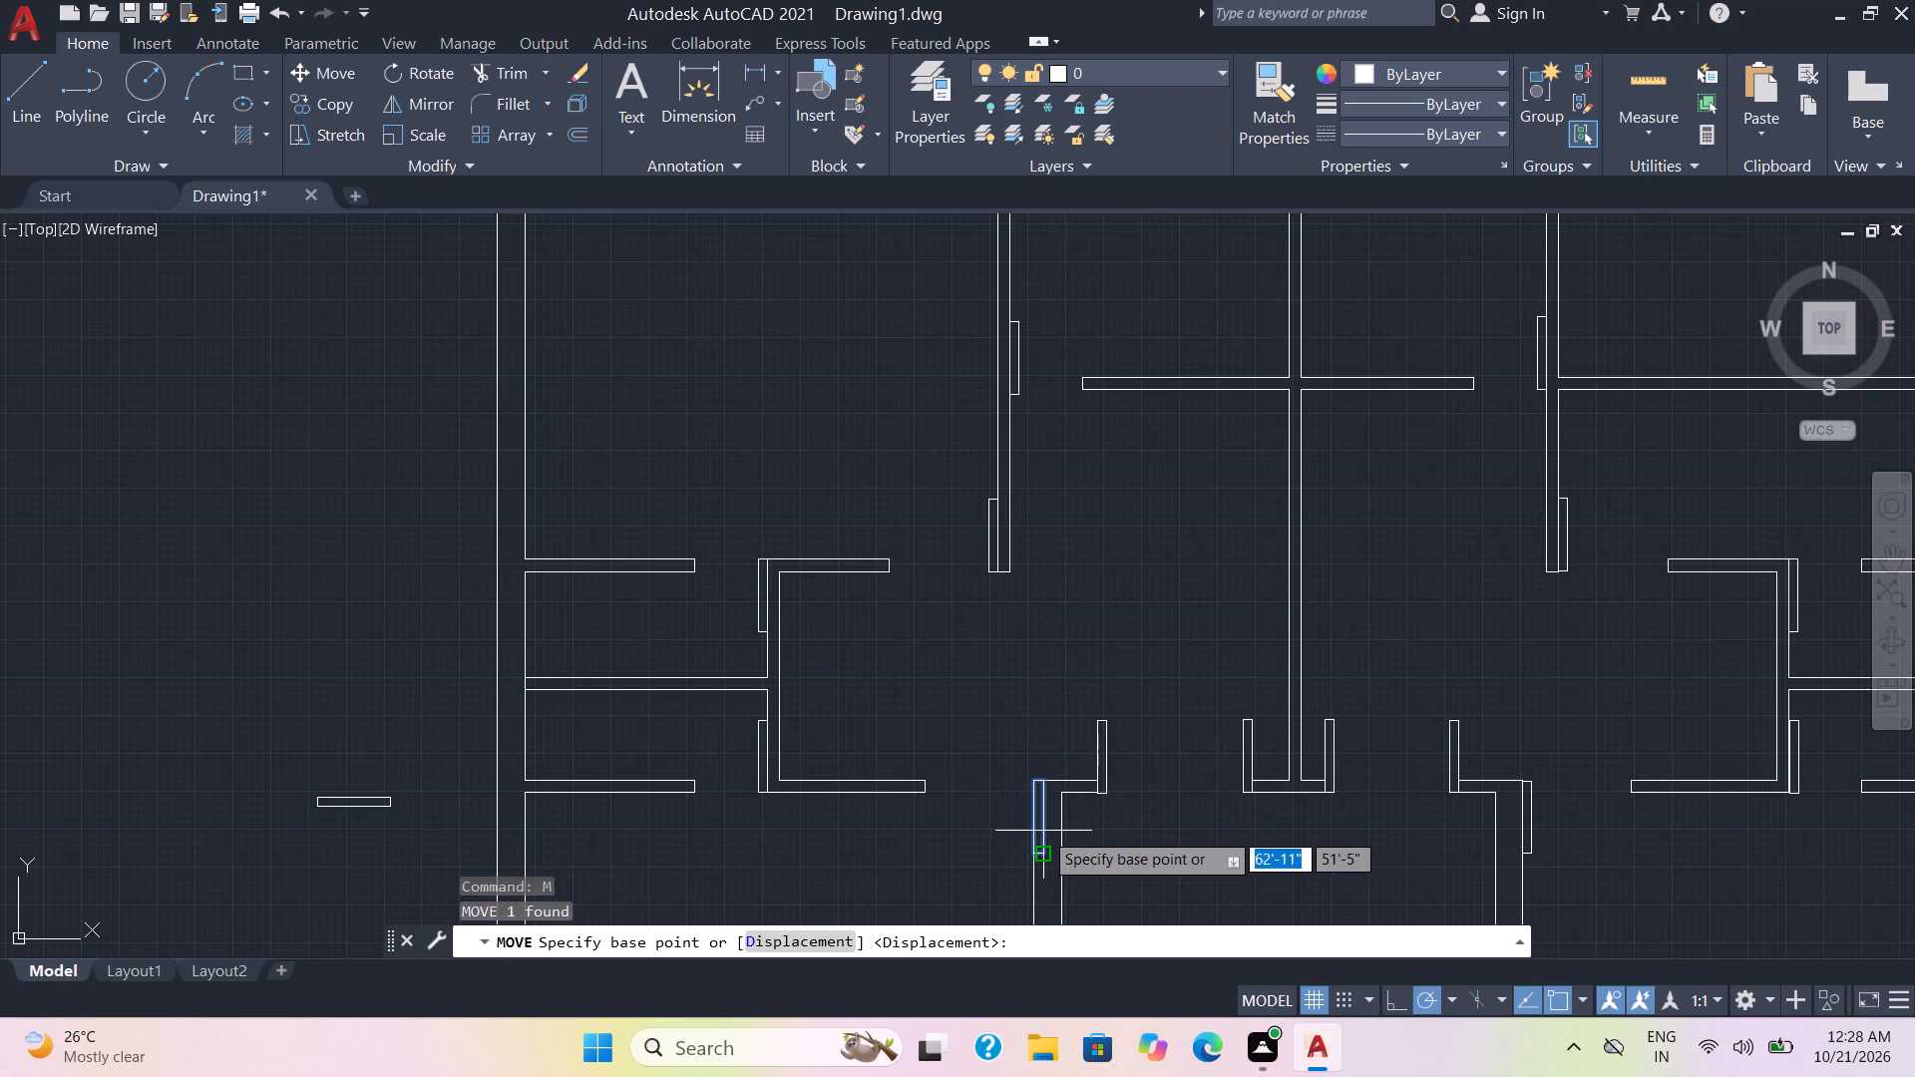
left_click(1042, 779)
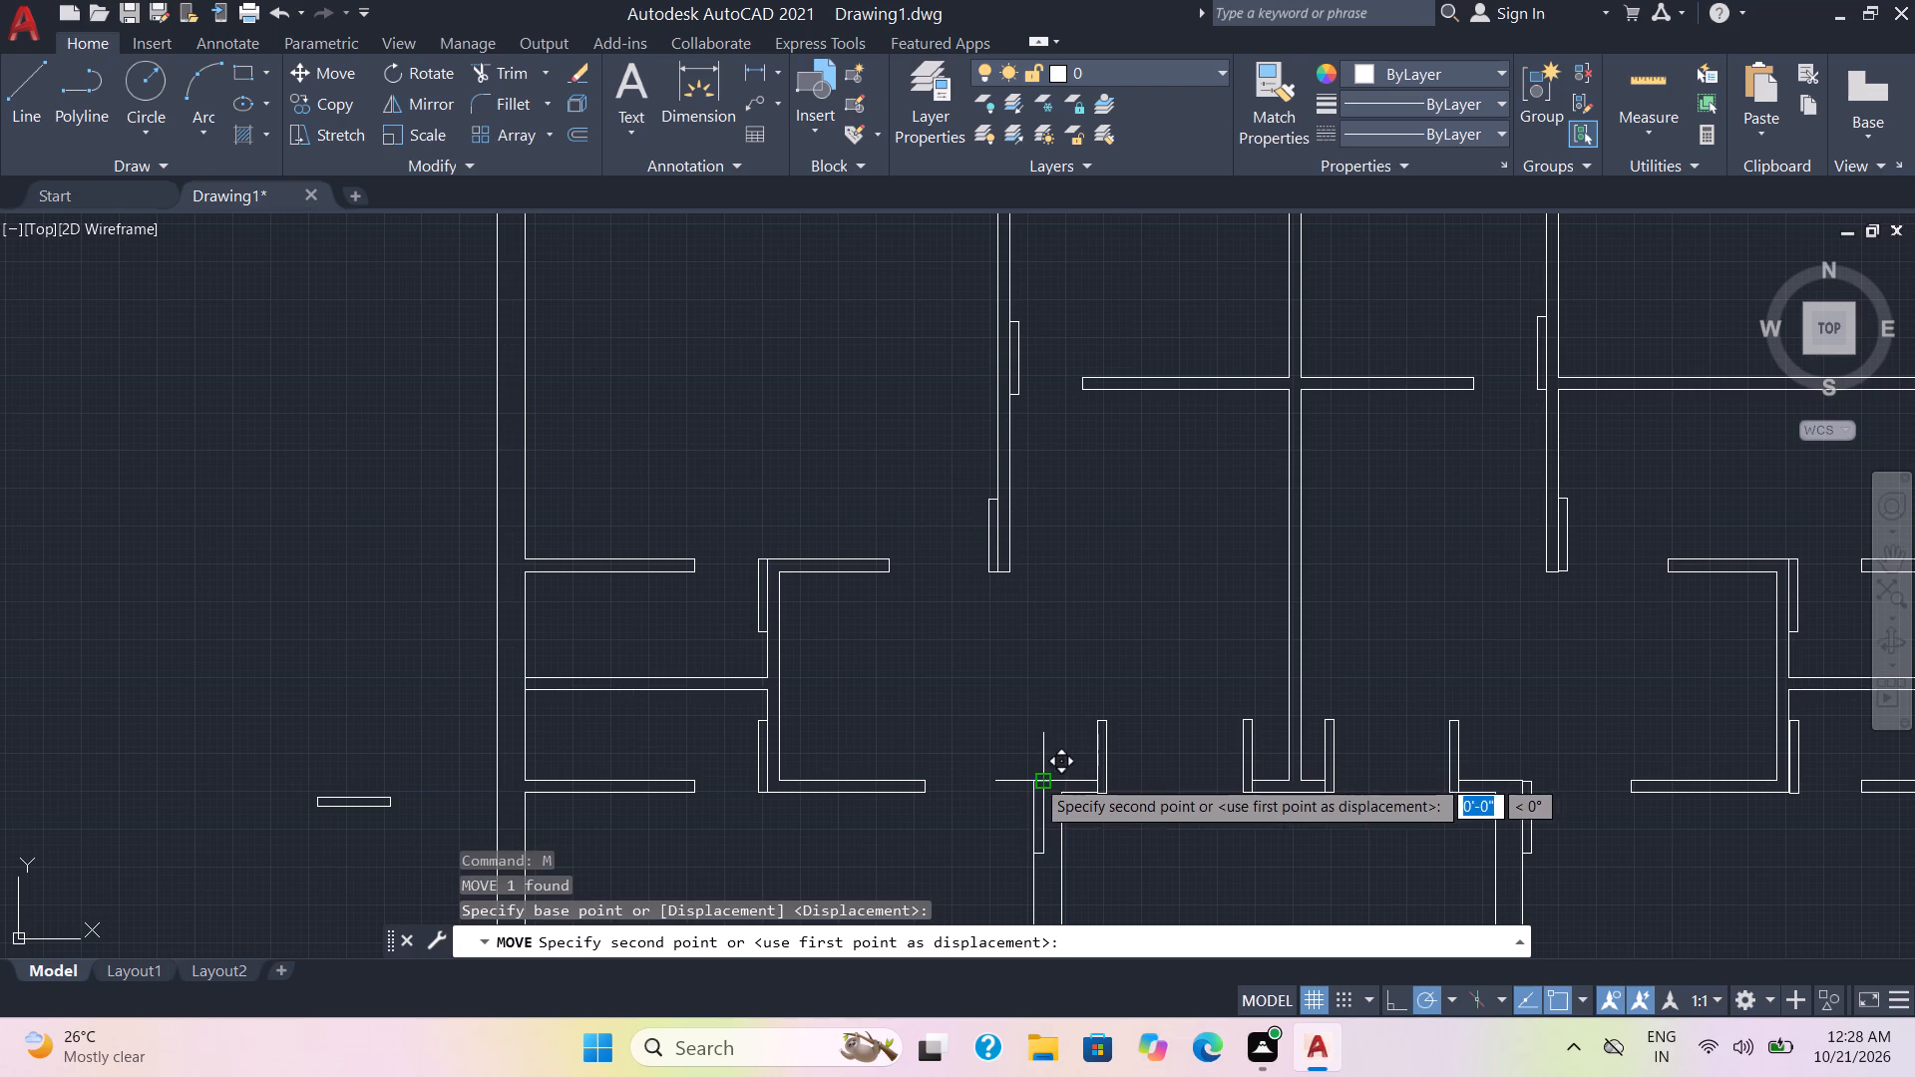
scroll(1024, 781, "up", 4)
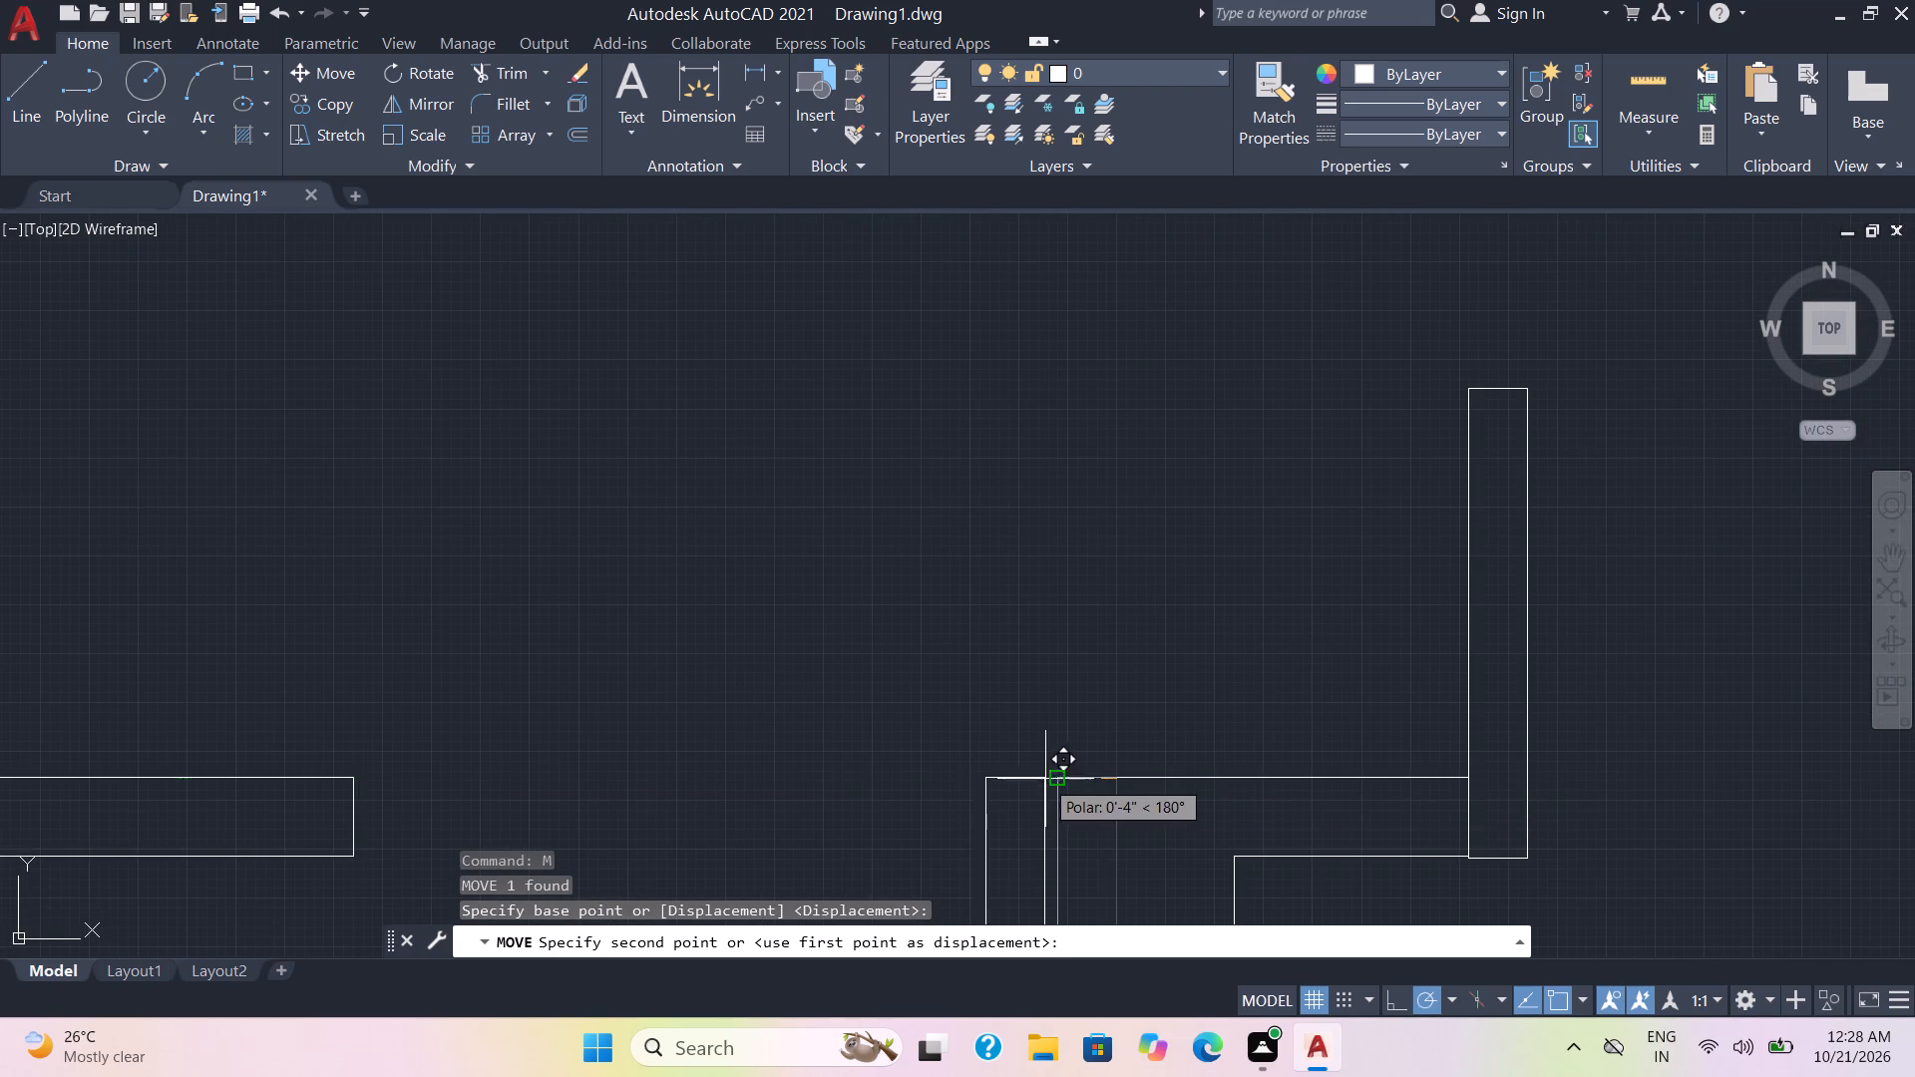
left_click(1054, 779)
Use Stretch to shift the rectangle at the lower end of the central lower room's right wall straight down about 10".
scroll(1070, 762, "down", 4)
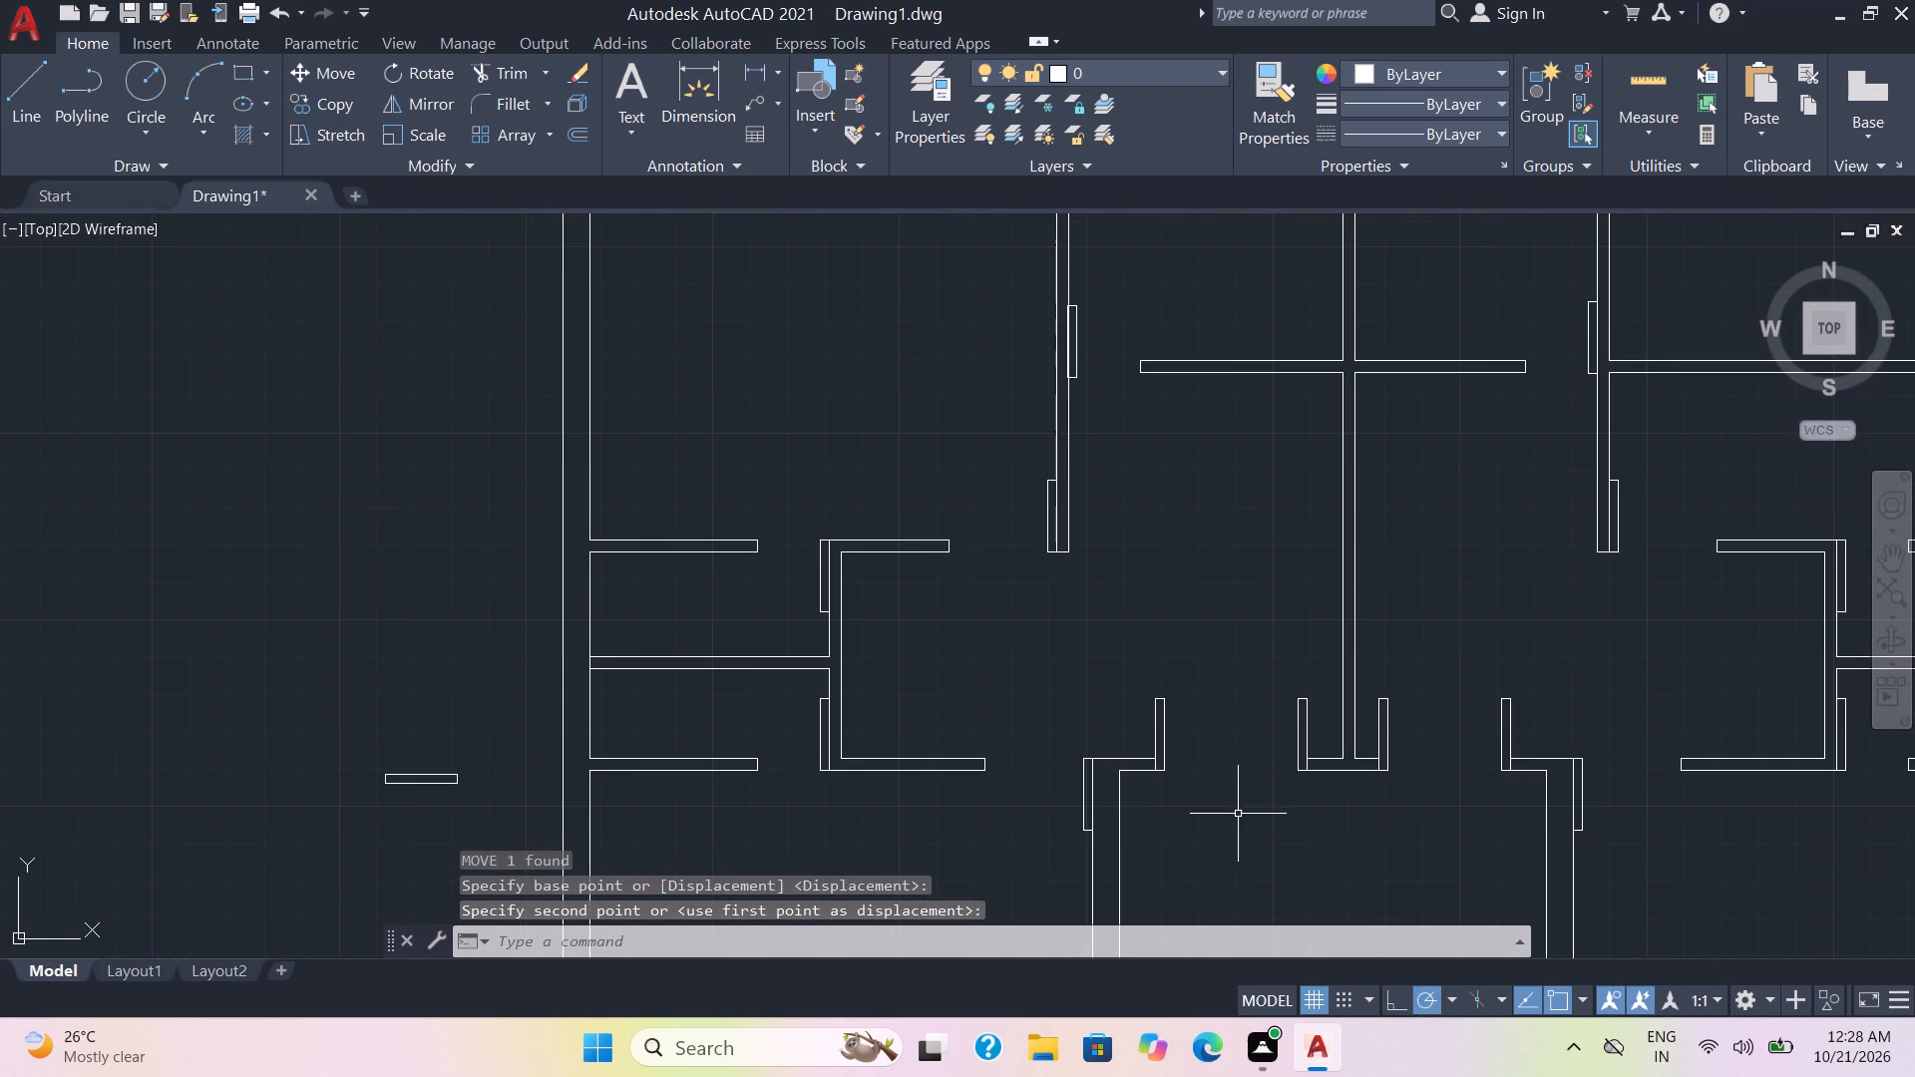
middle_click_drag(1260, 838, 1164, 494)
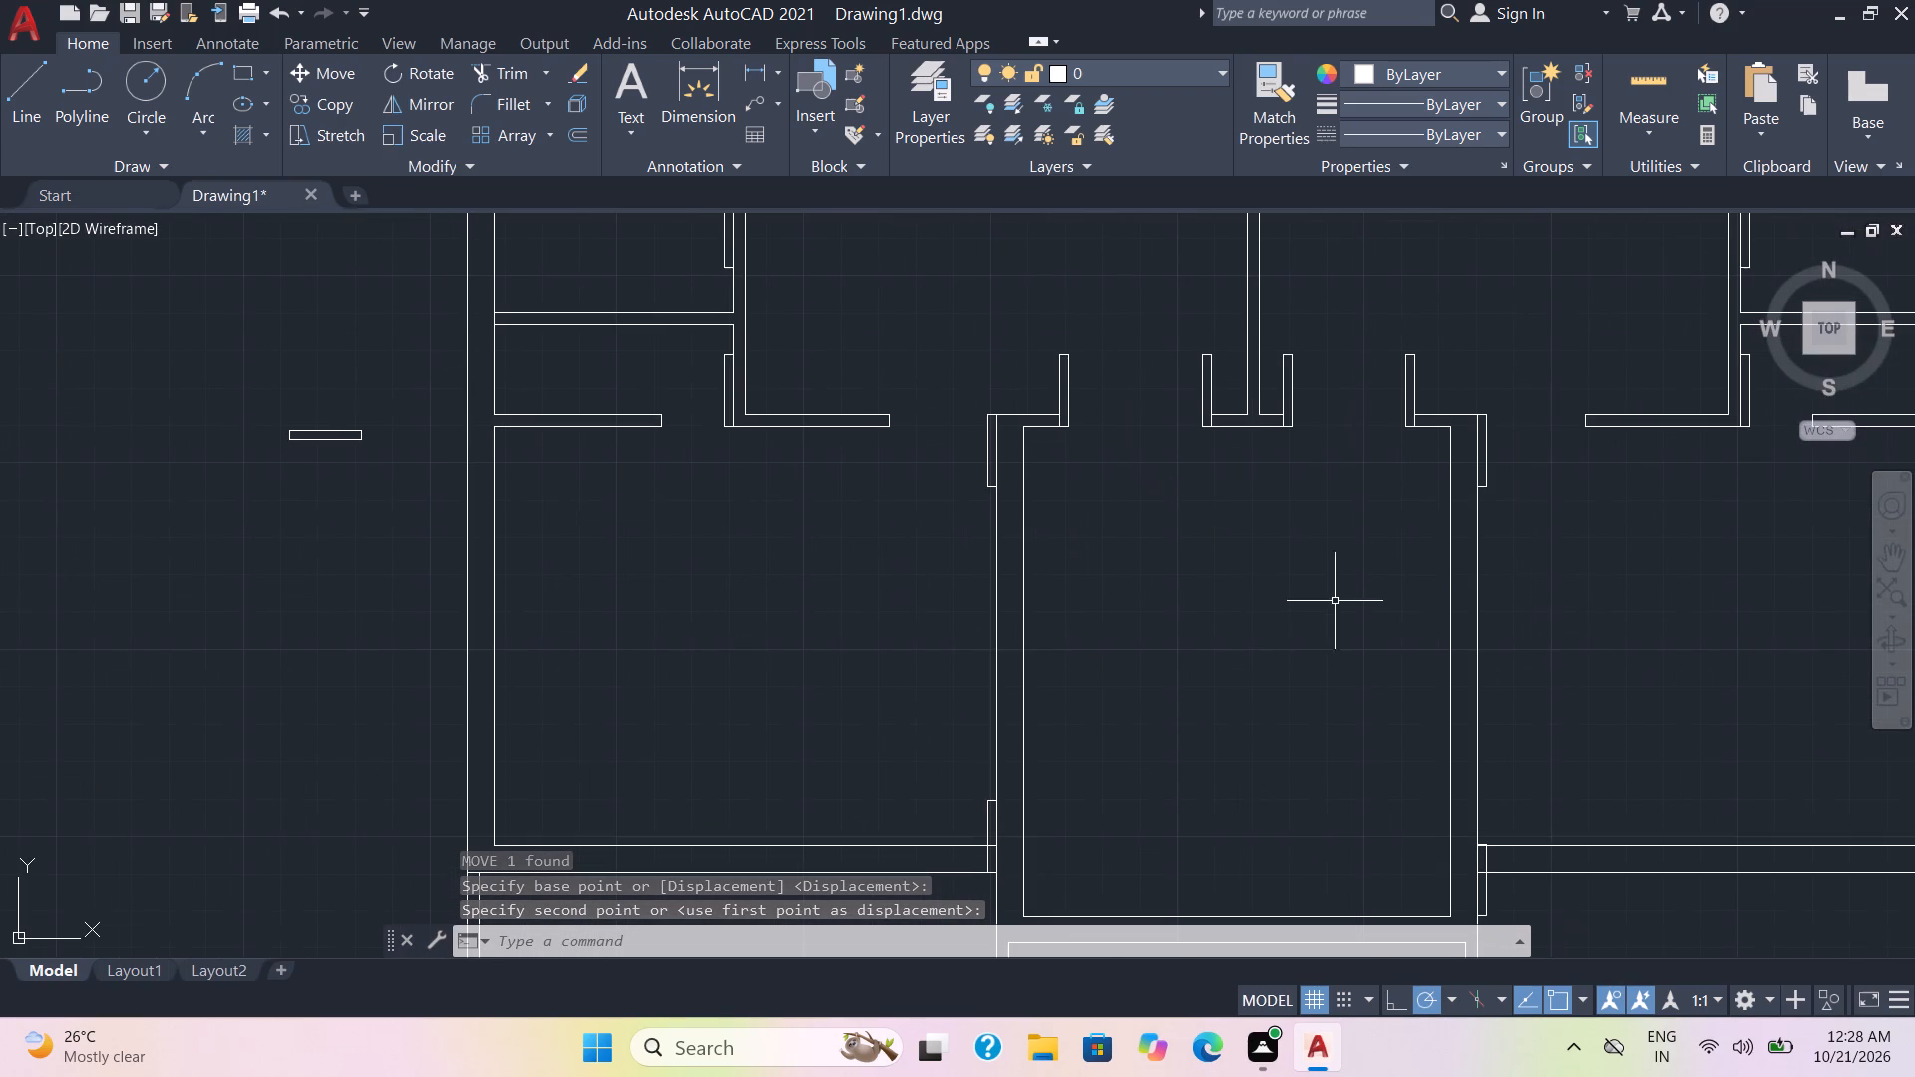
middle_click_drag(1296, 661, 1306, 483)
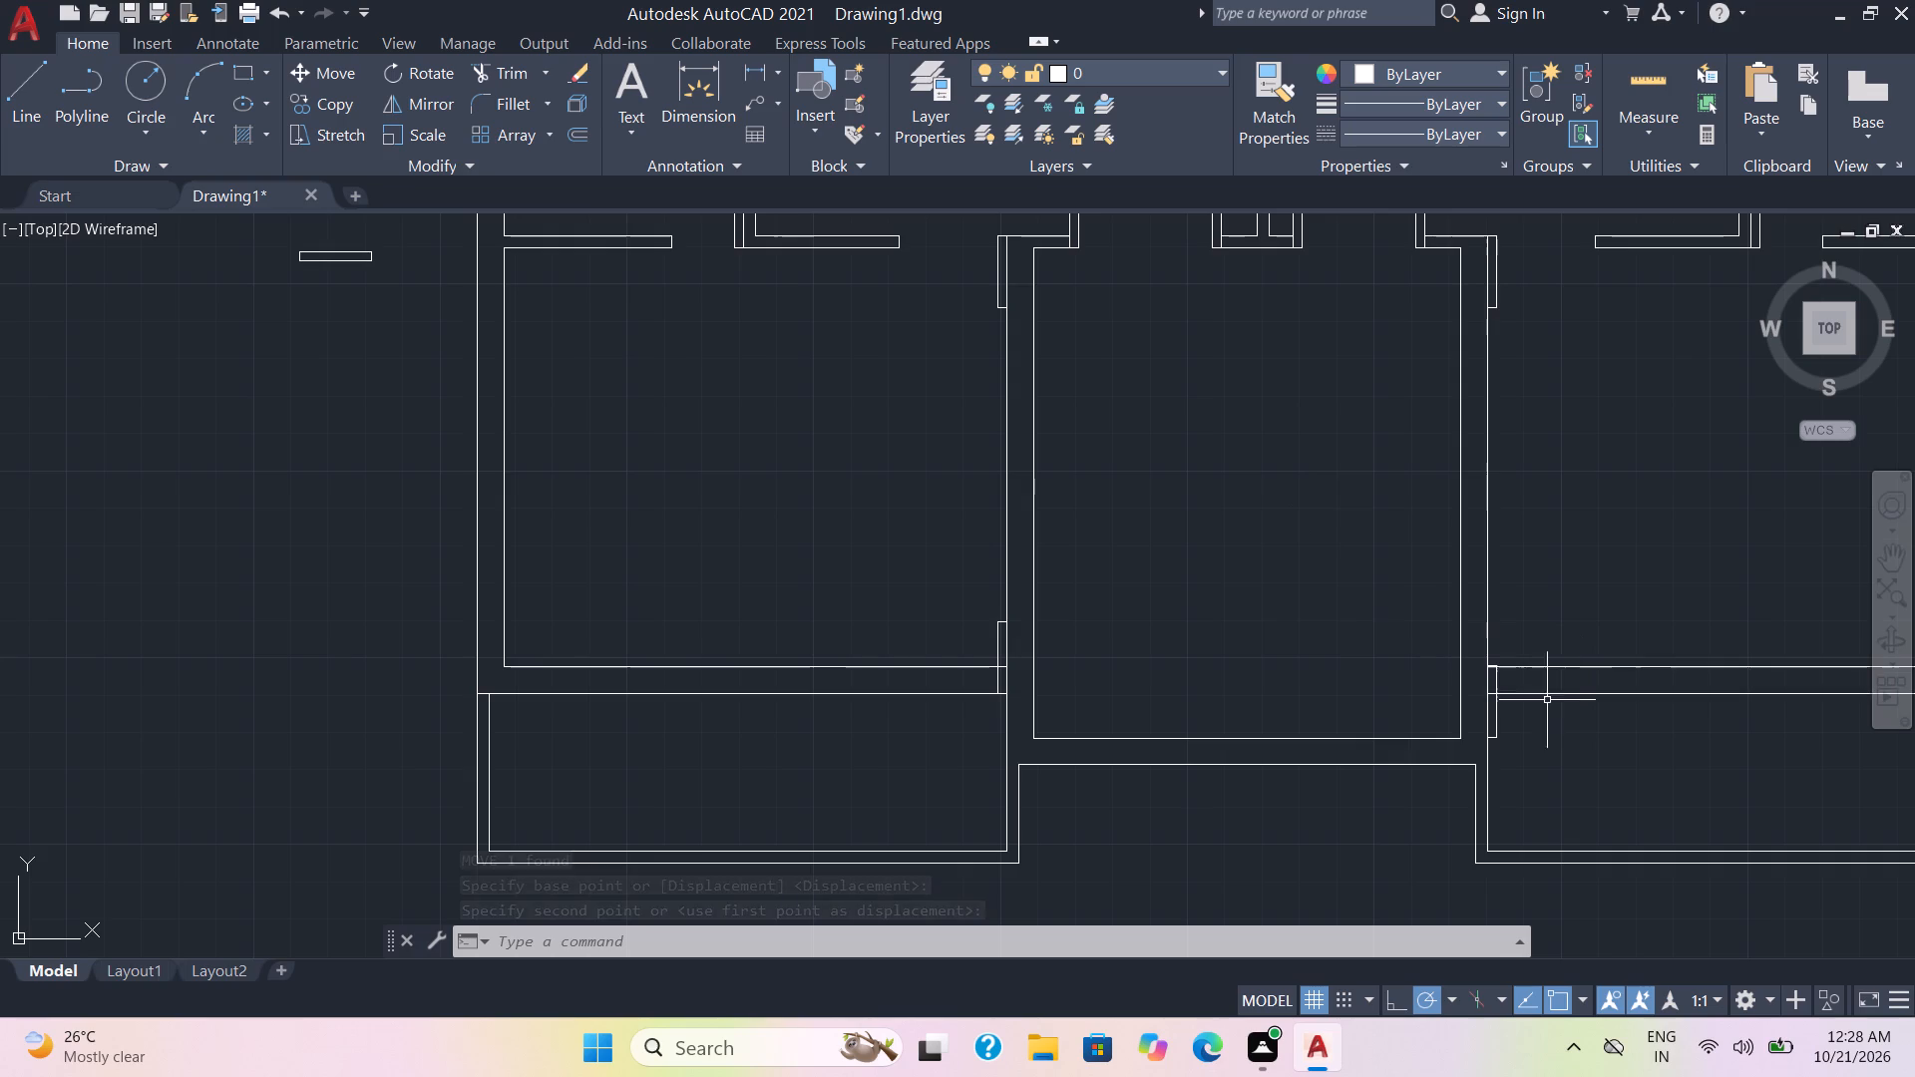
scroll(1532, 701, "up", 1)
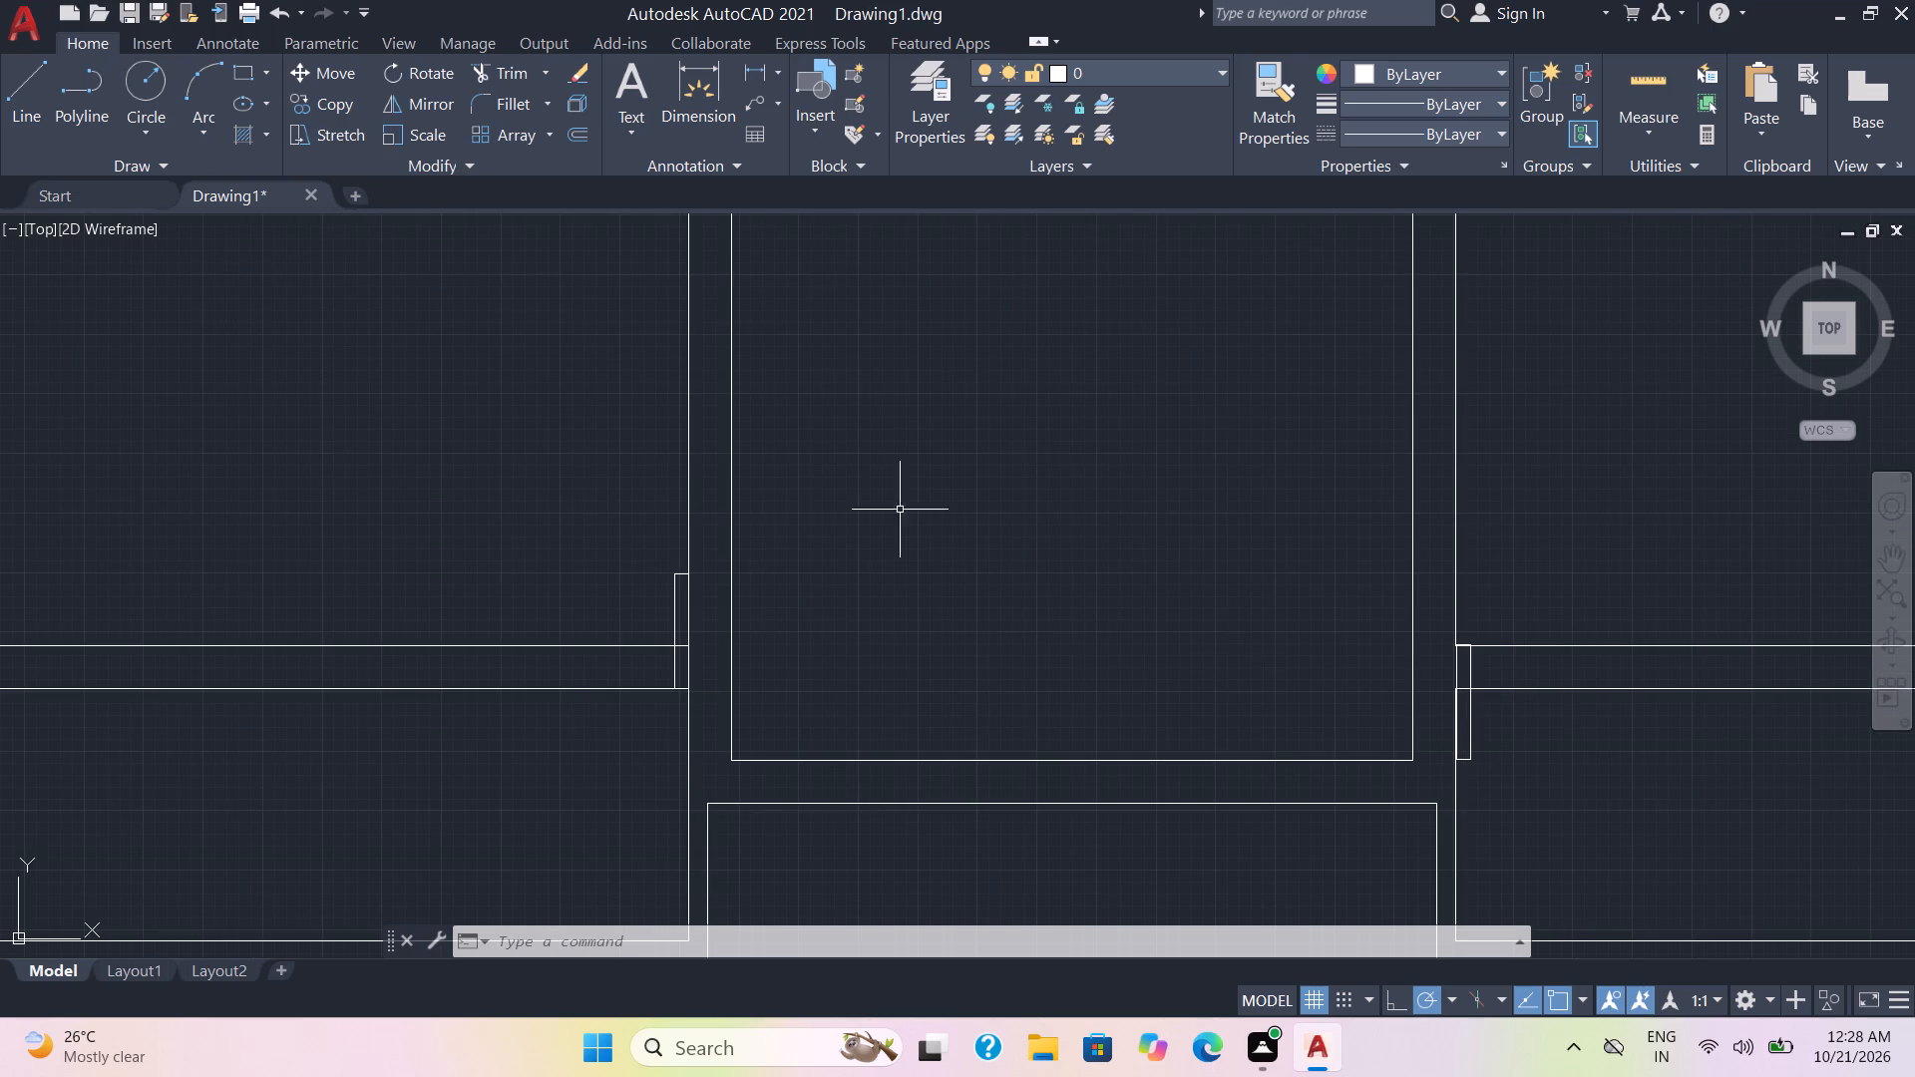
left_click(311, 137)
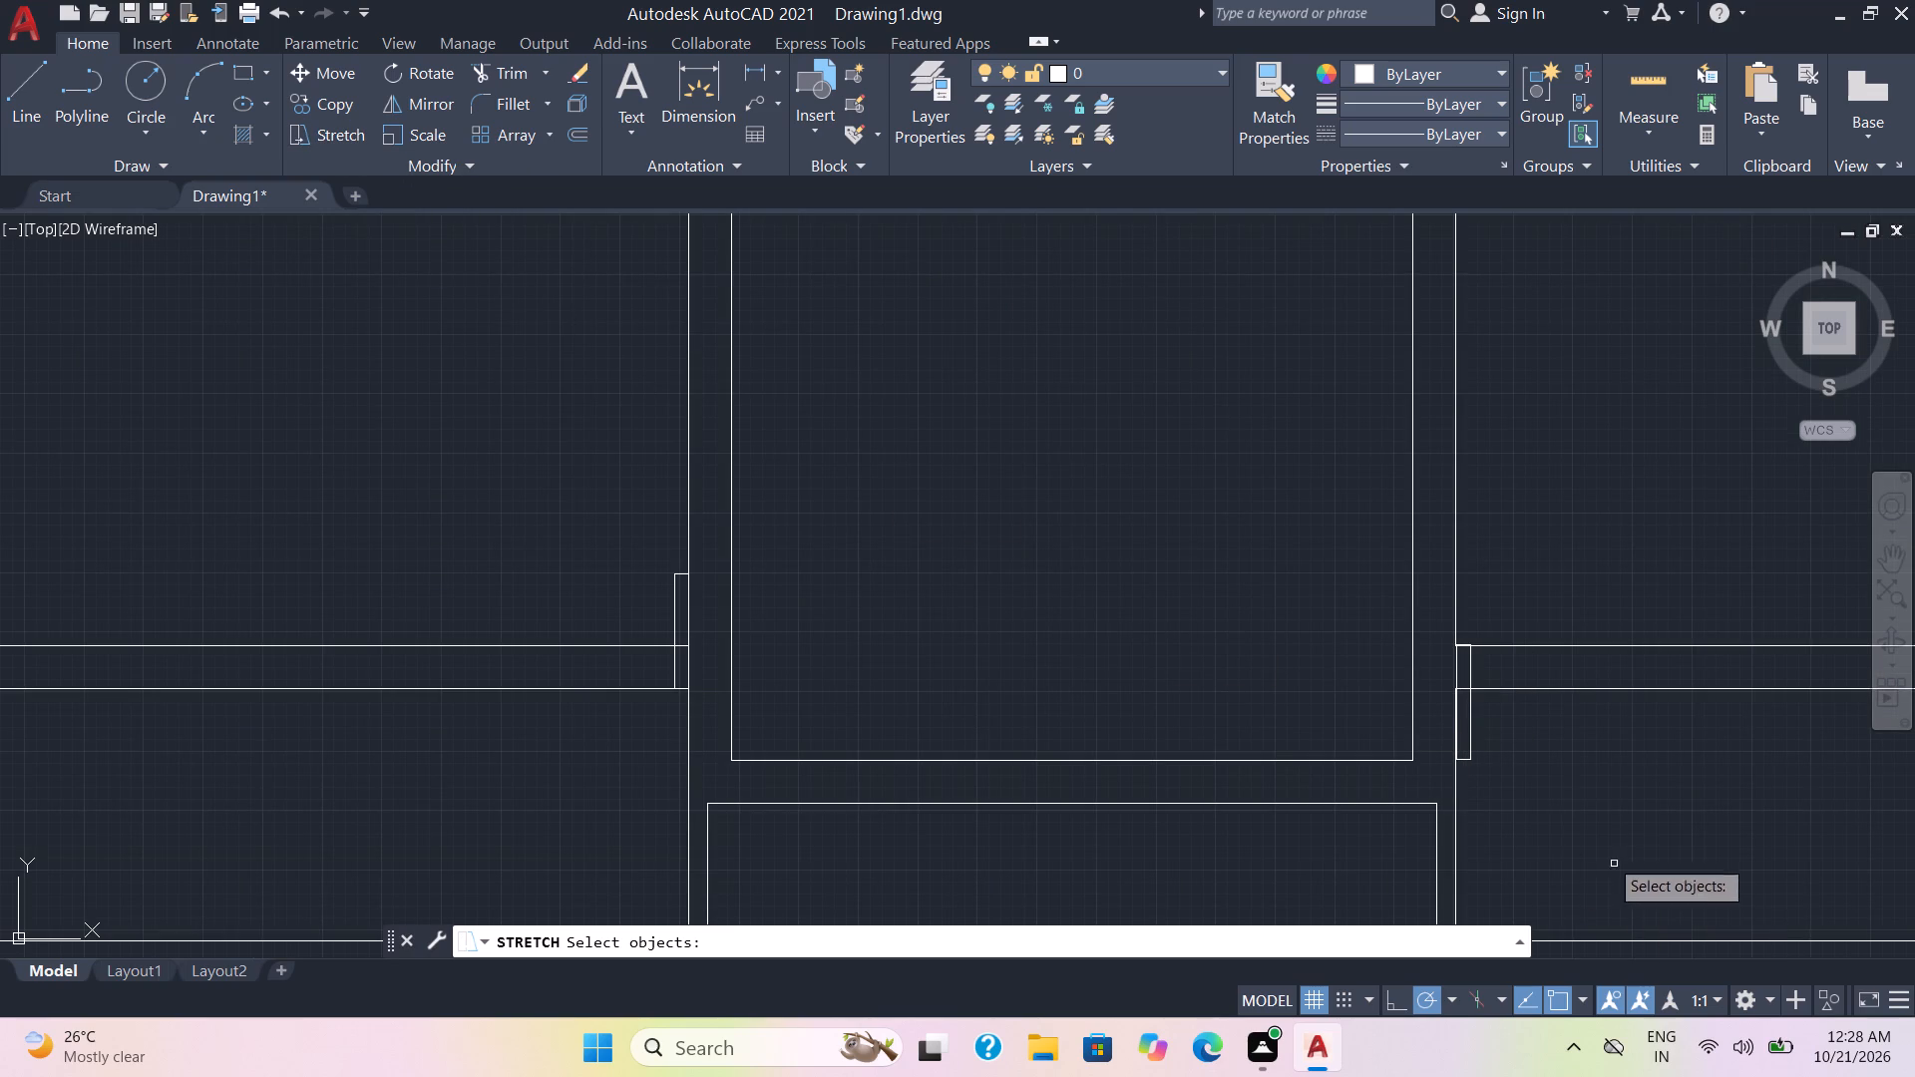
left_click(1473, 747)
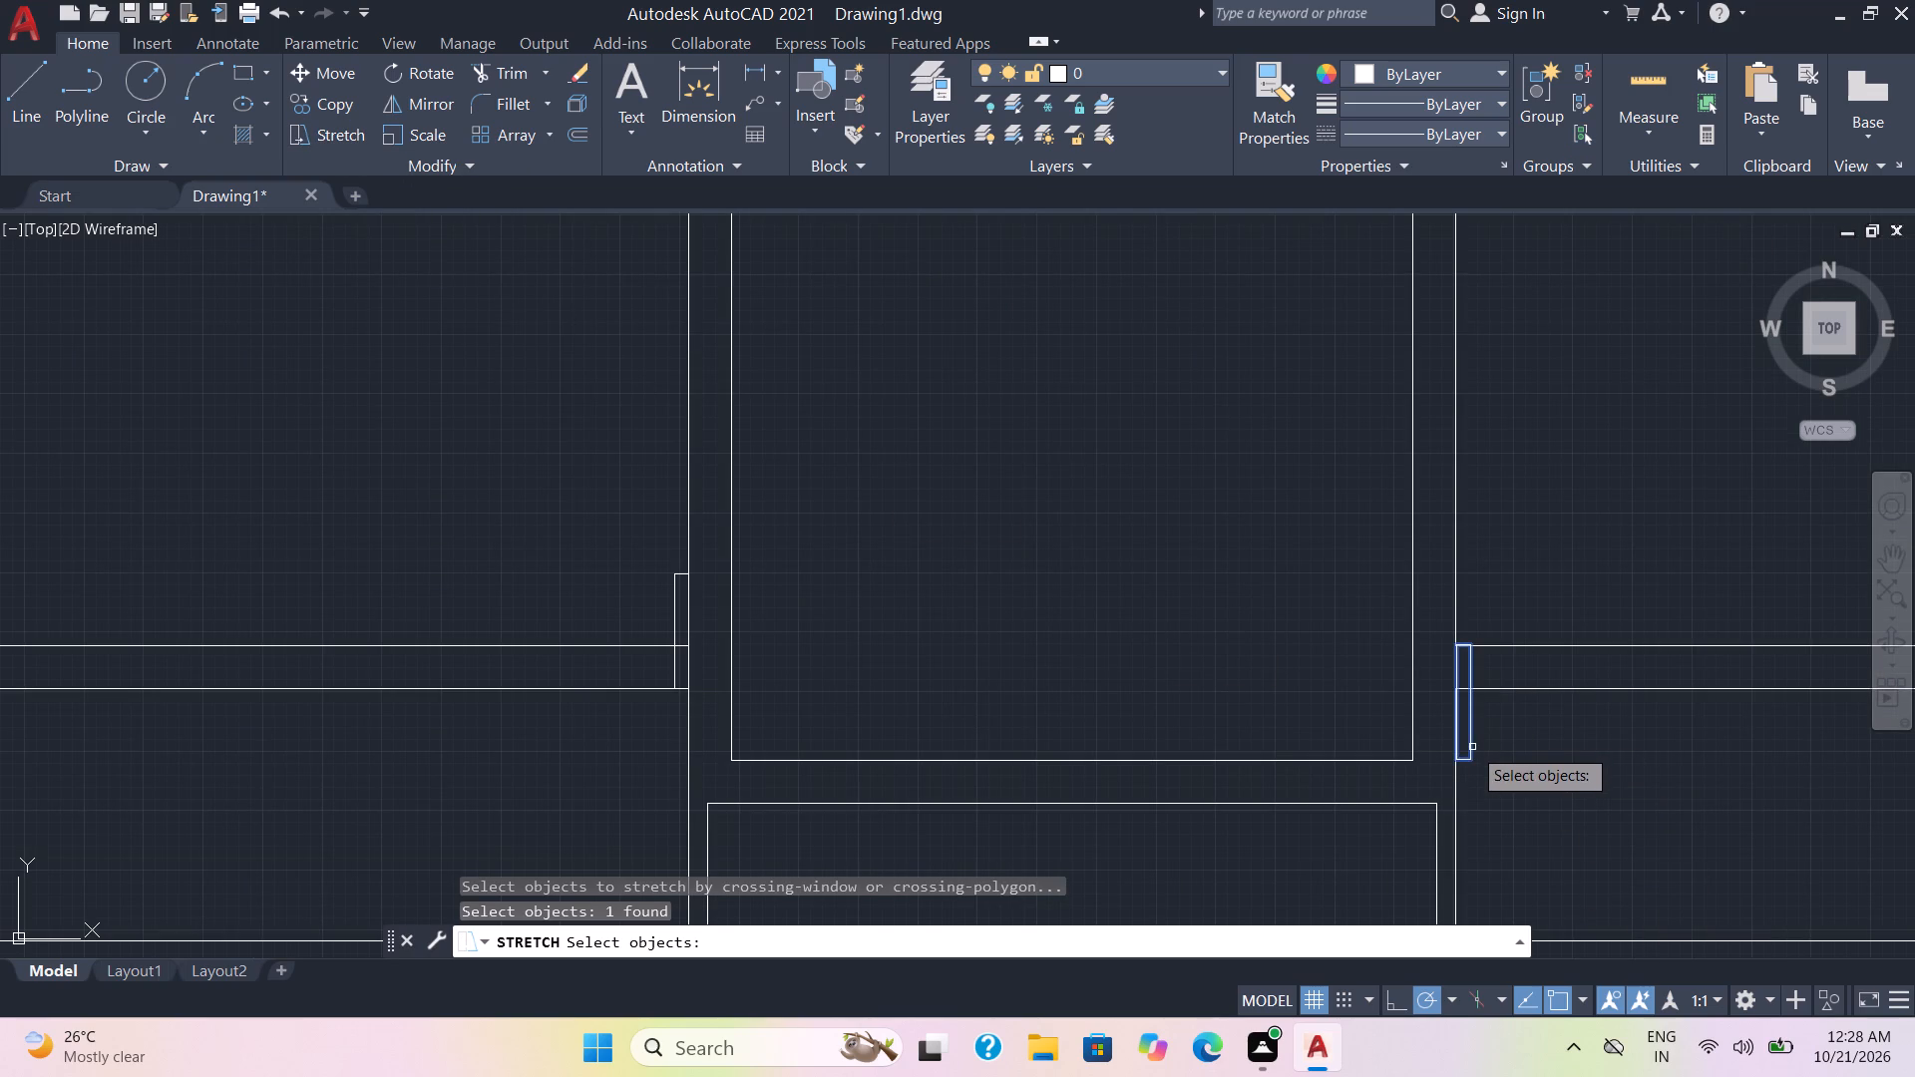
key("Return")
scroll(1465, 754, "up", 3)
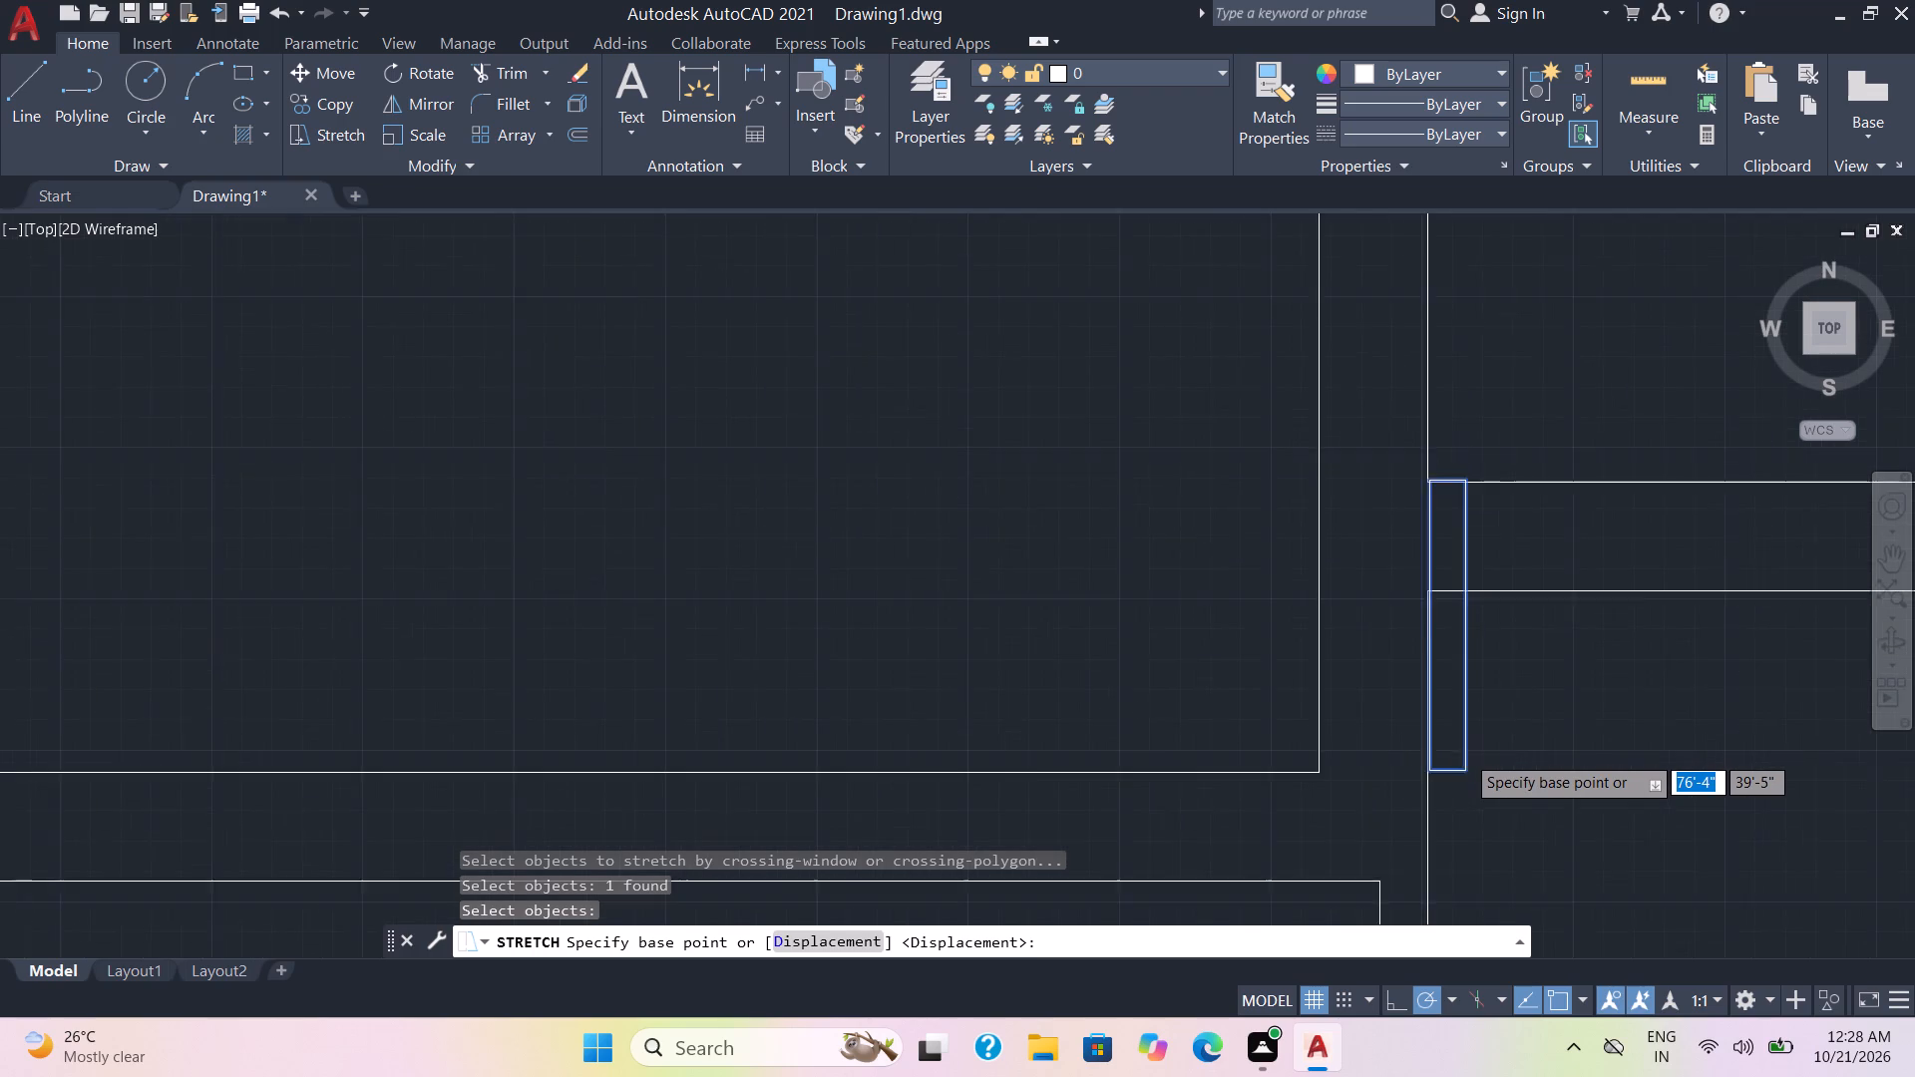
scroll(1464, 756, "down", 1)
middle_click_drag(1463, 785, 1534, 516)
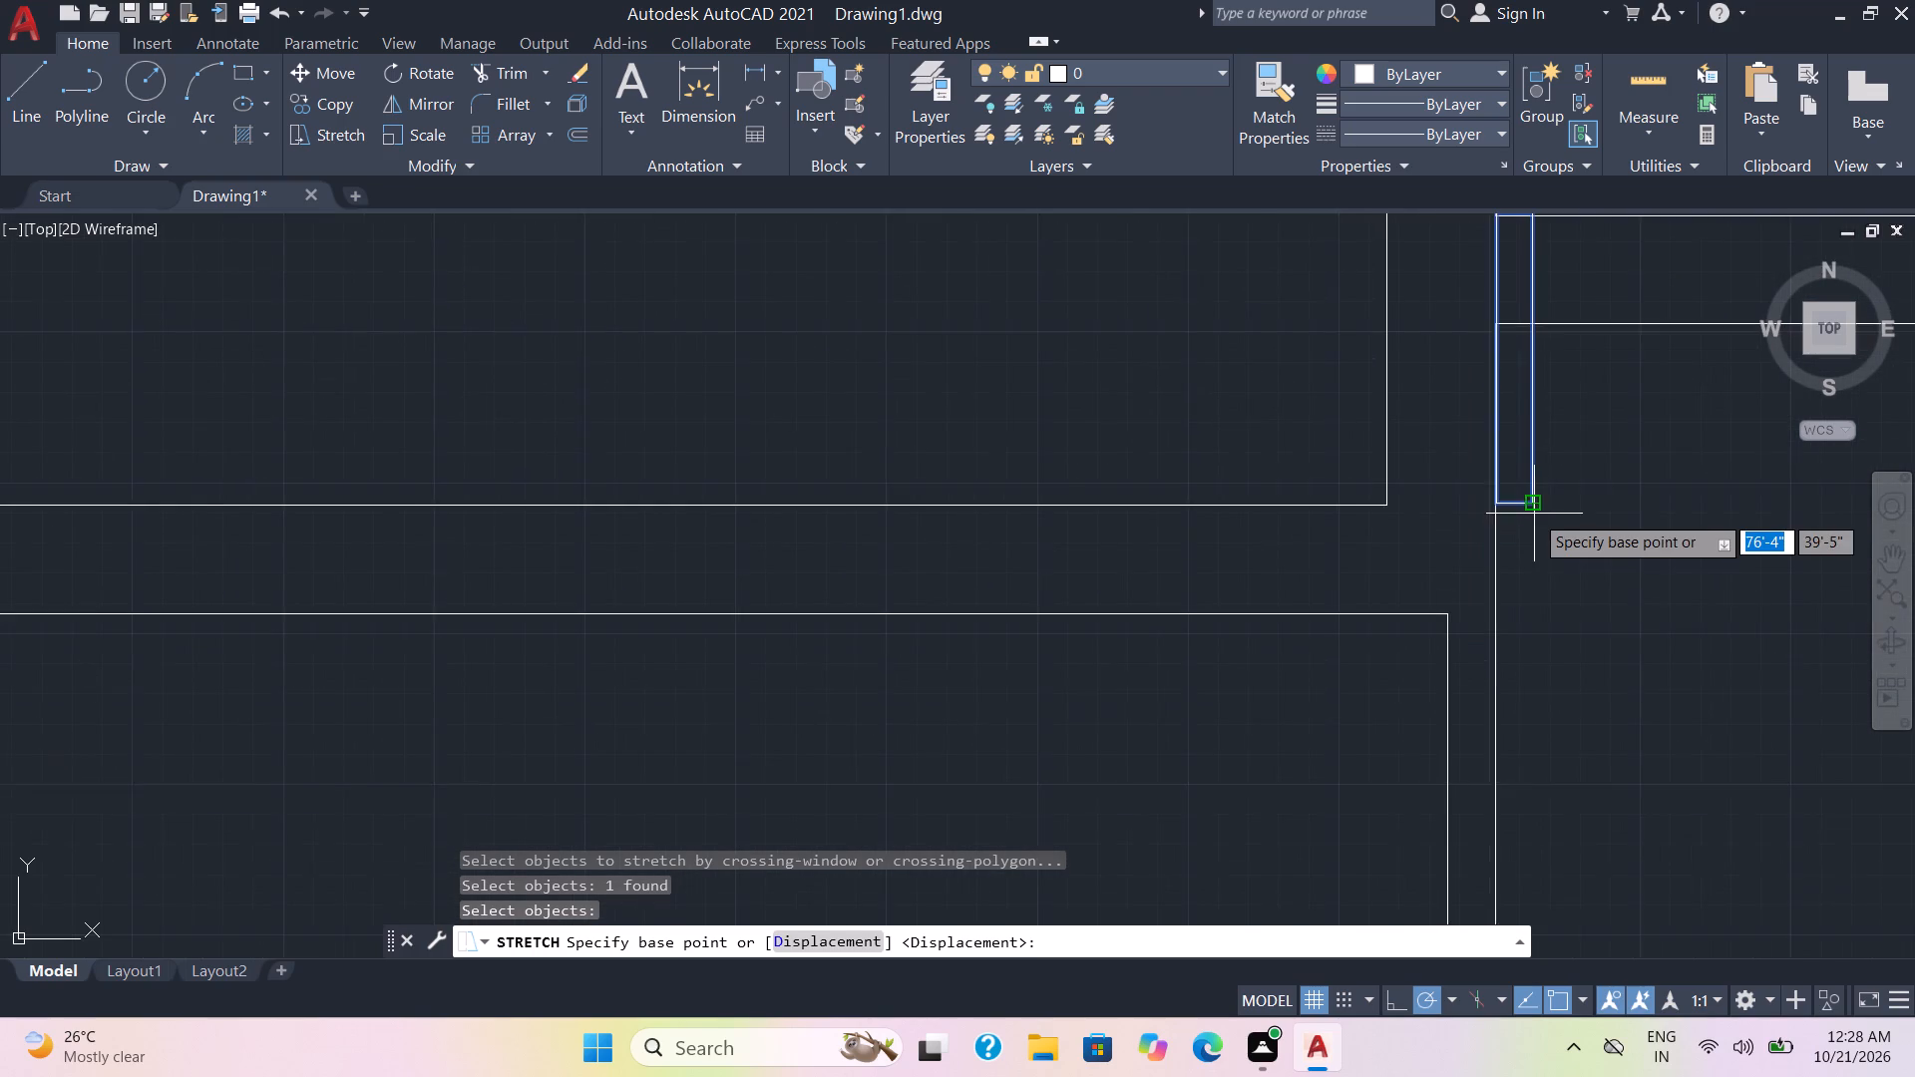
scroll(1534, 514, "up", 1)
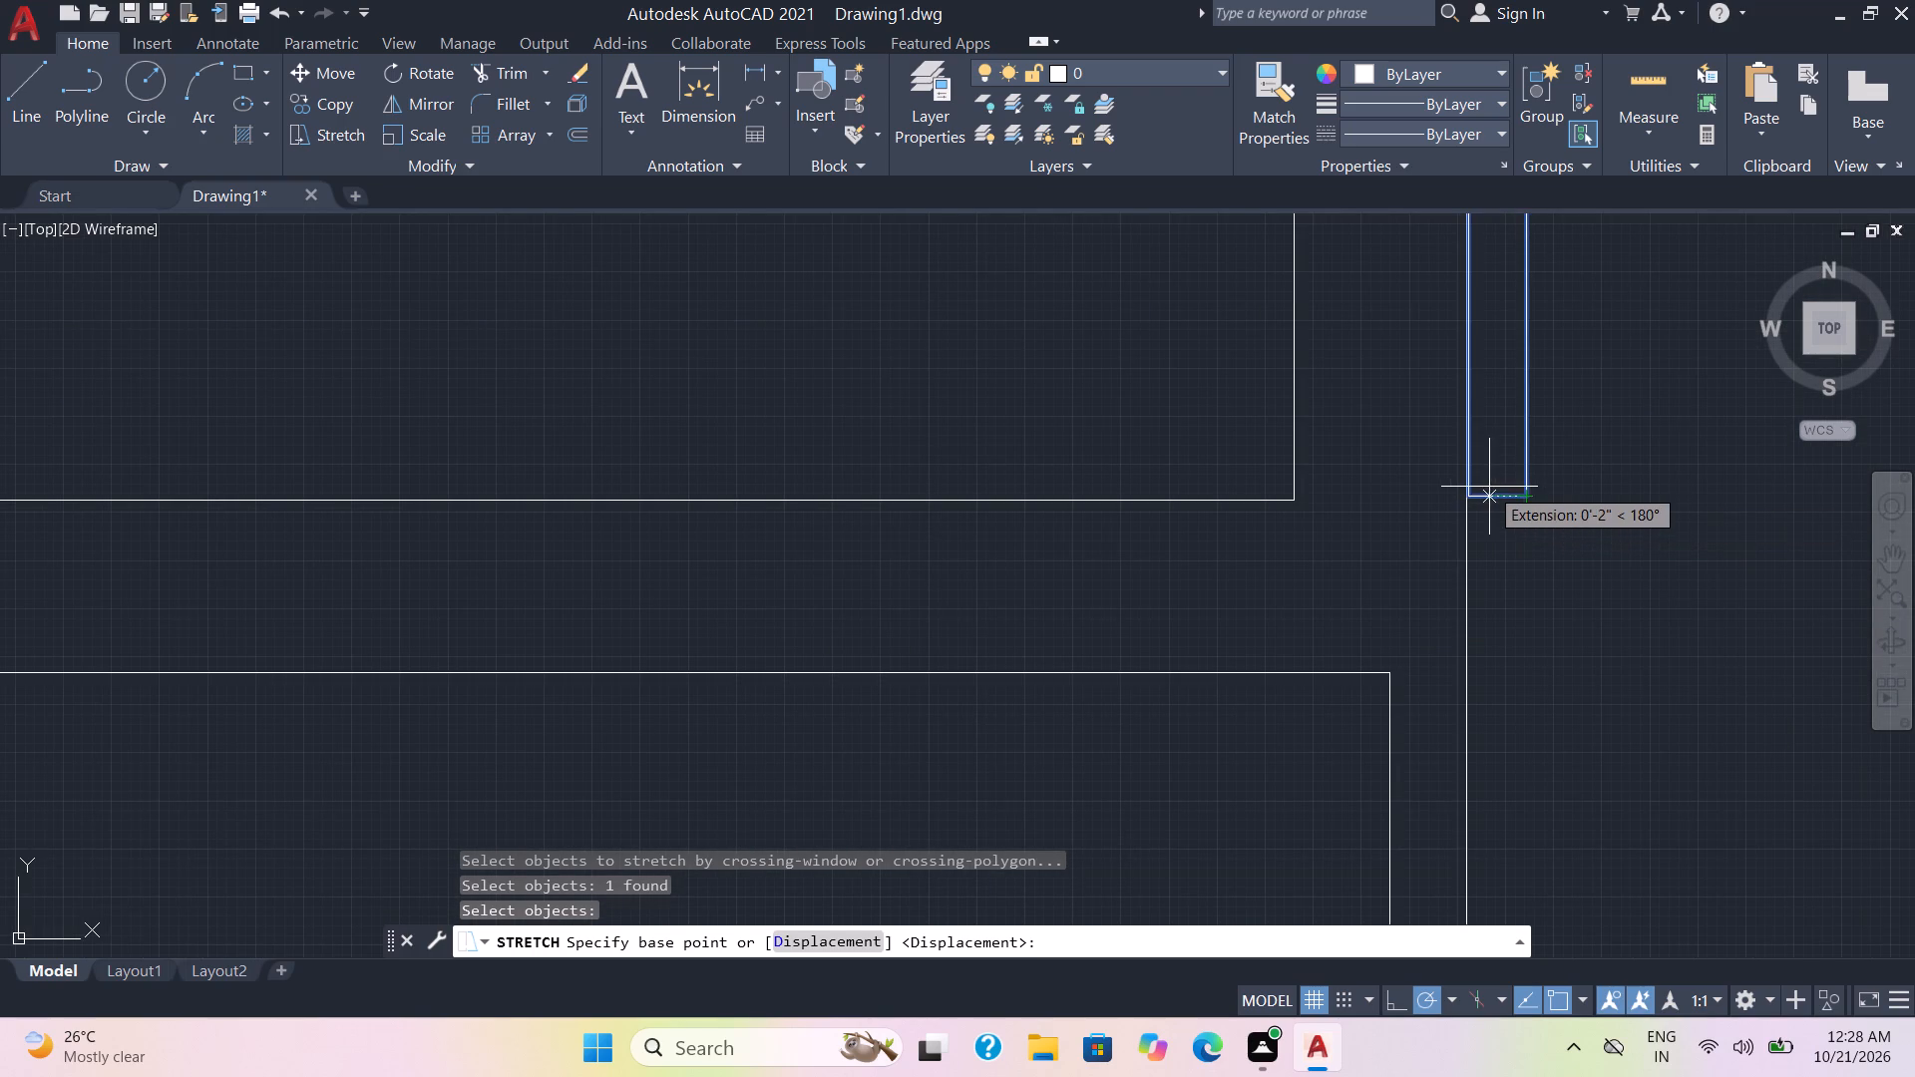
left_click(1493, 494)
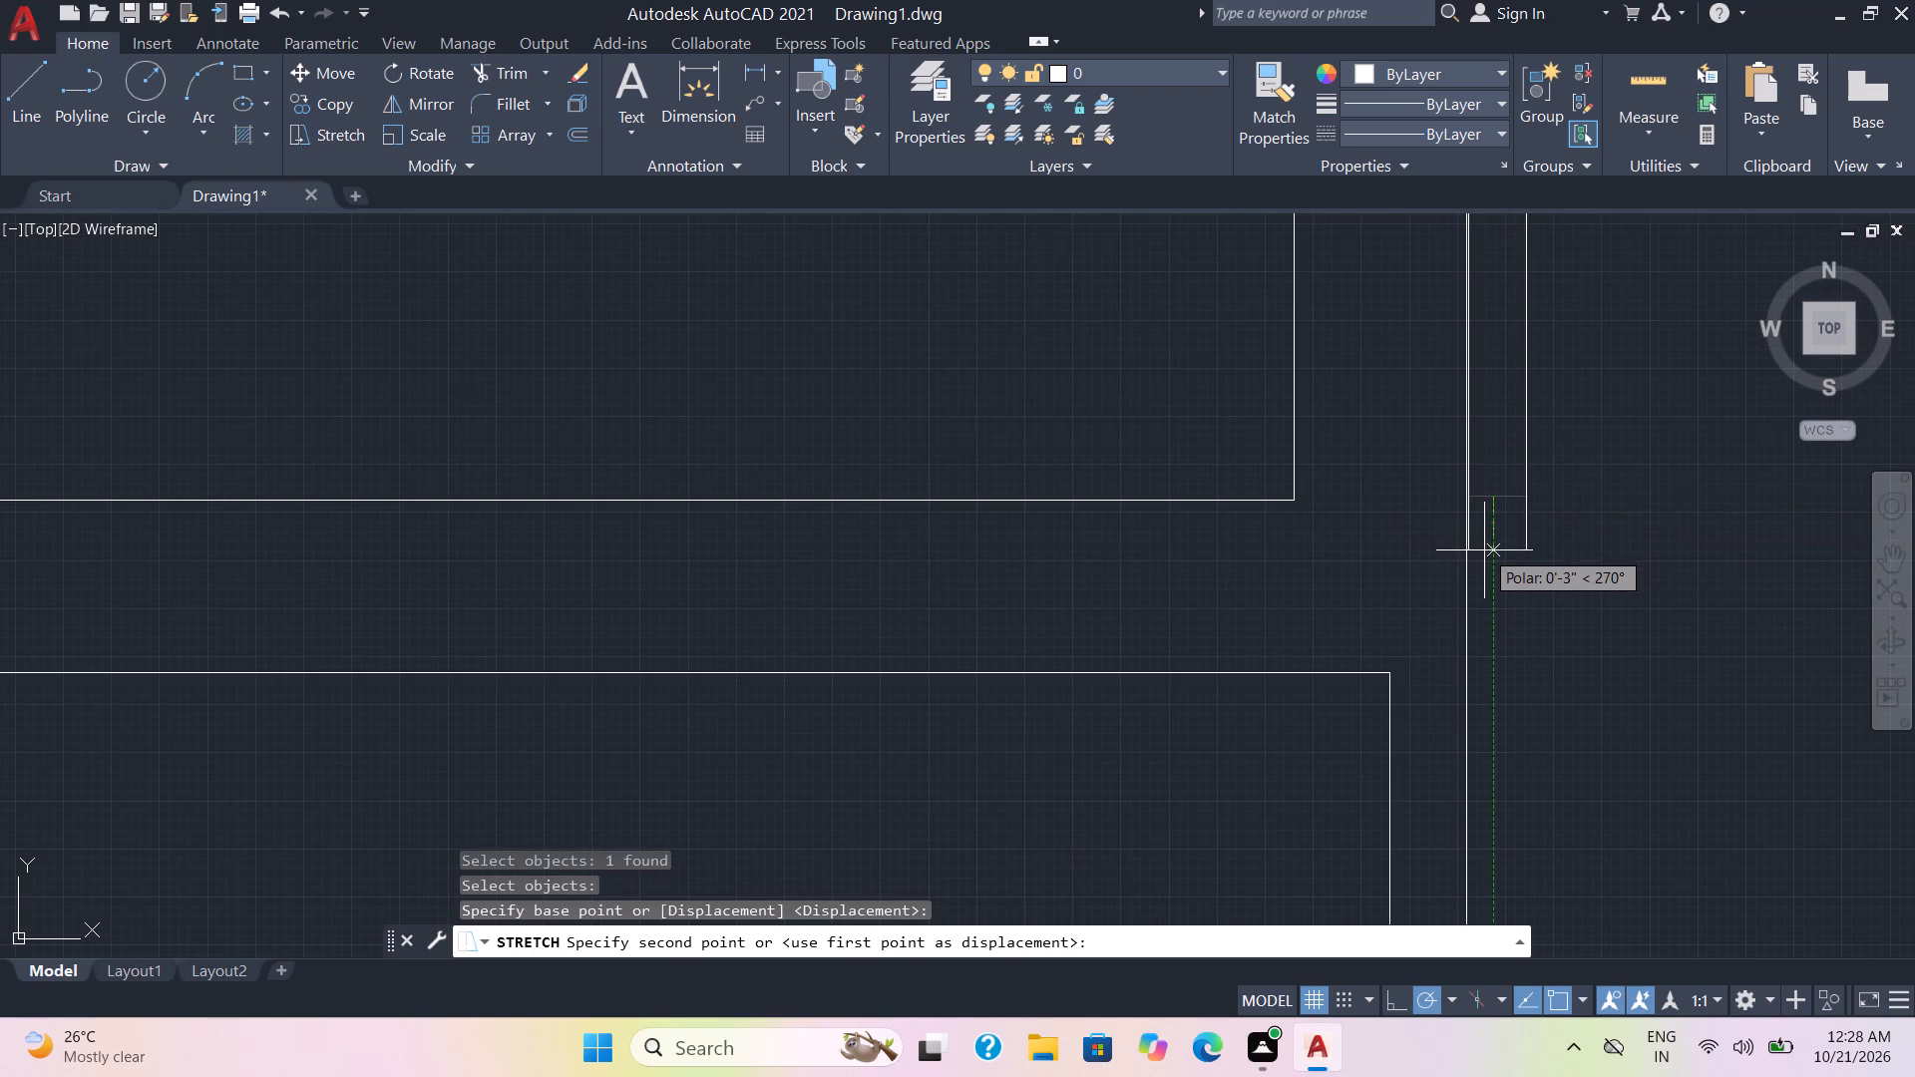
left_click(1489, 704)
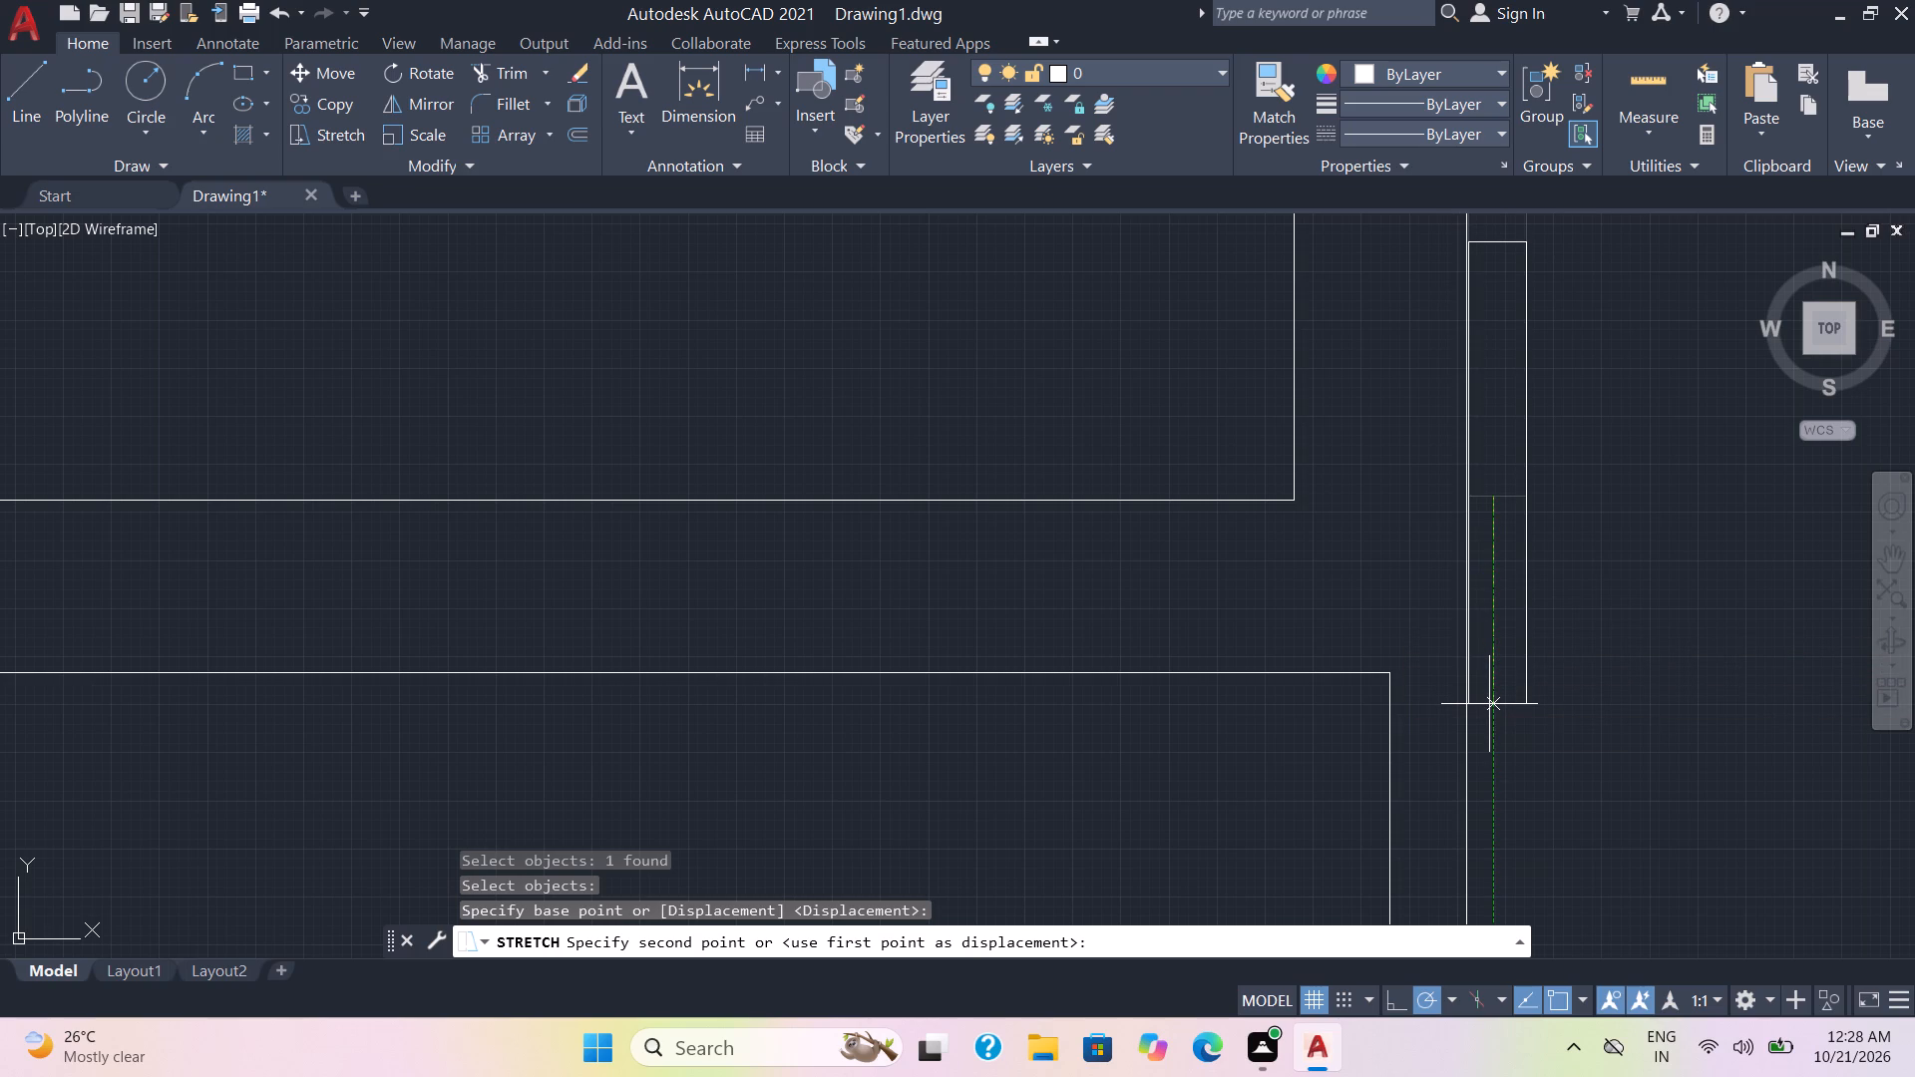
Use Stretch to shift the rectangle at the lower end of the central lower room's left wall straight down about 1'3".
scroll(1564, 687, "down", 2)
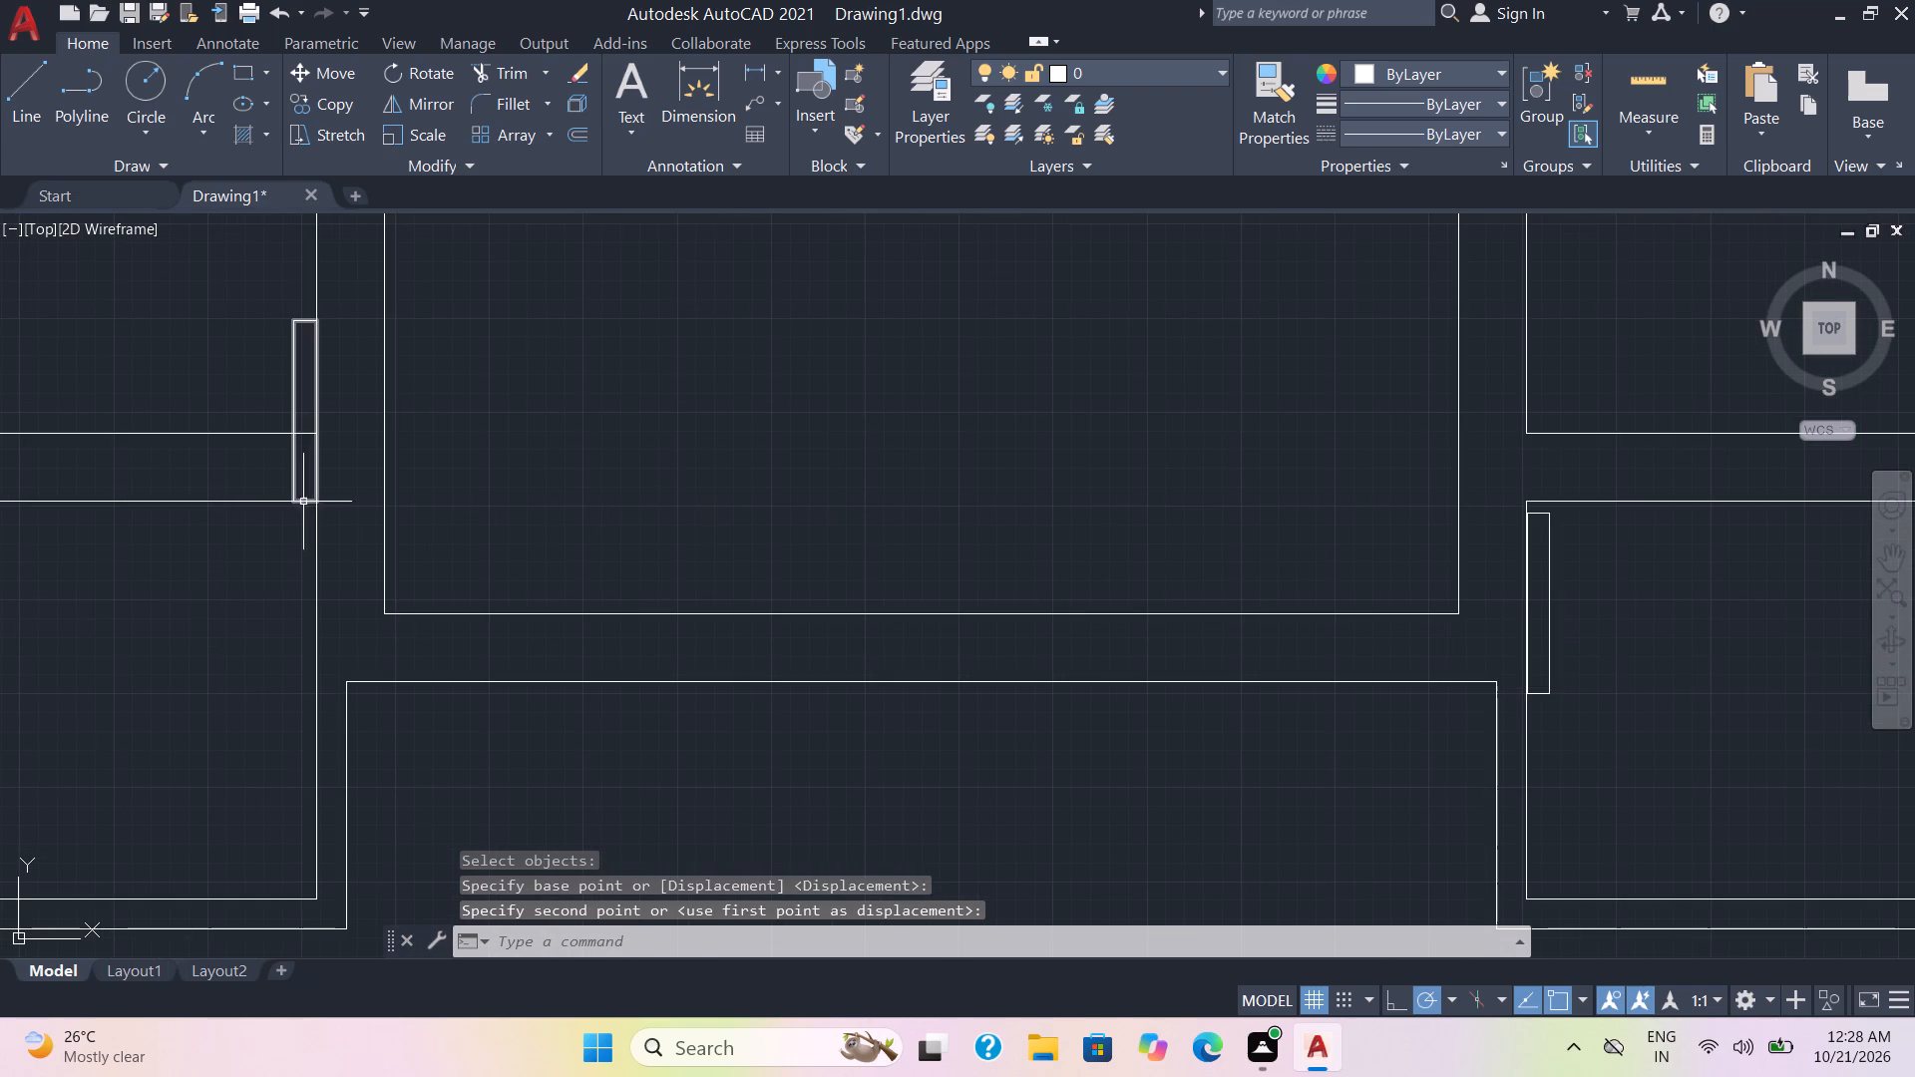
left_click(293, 471)
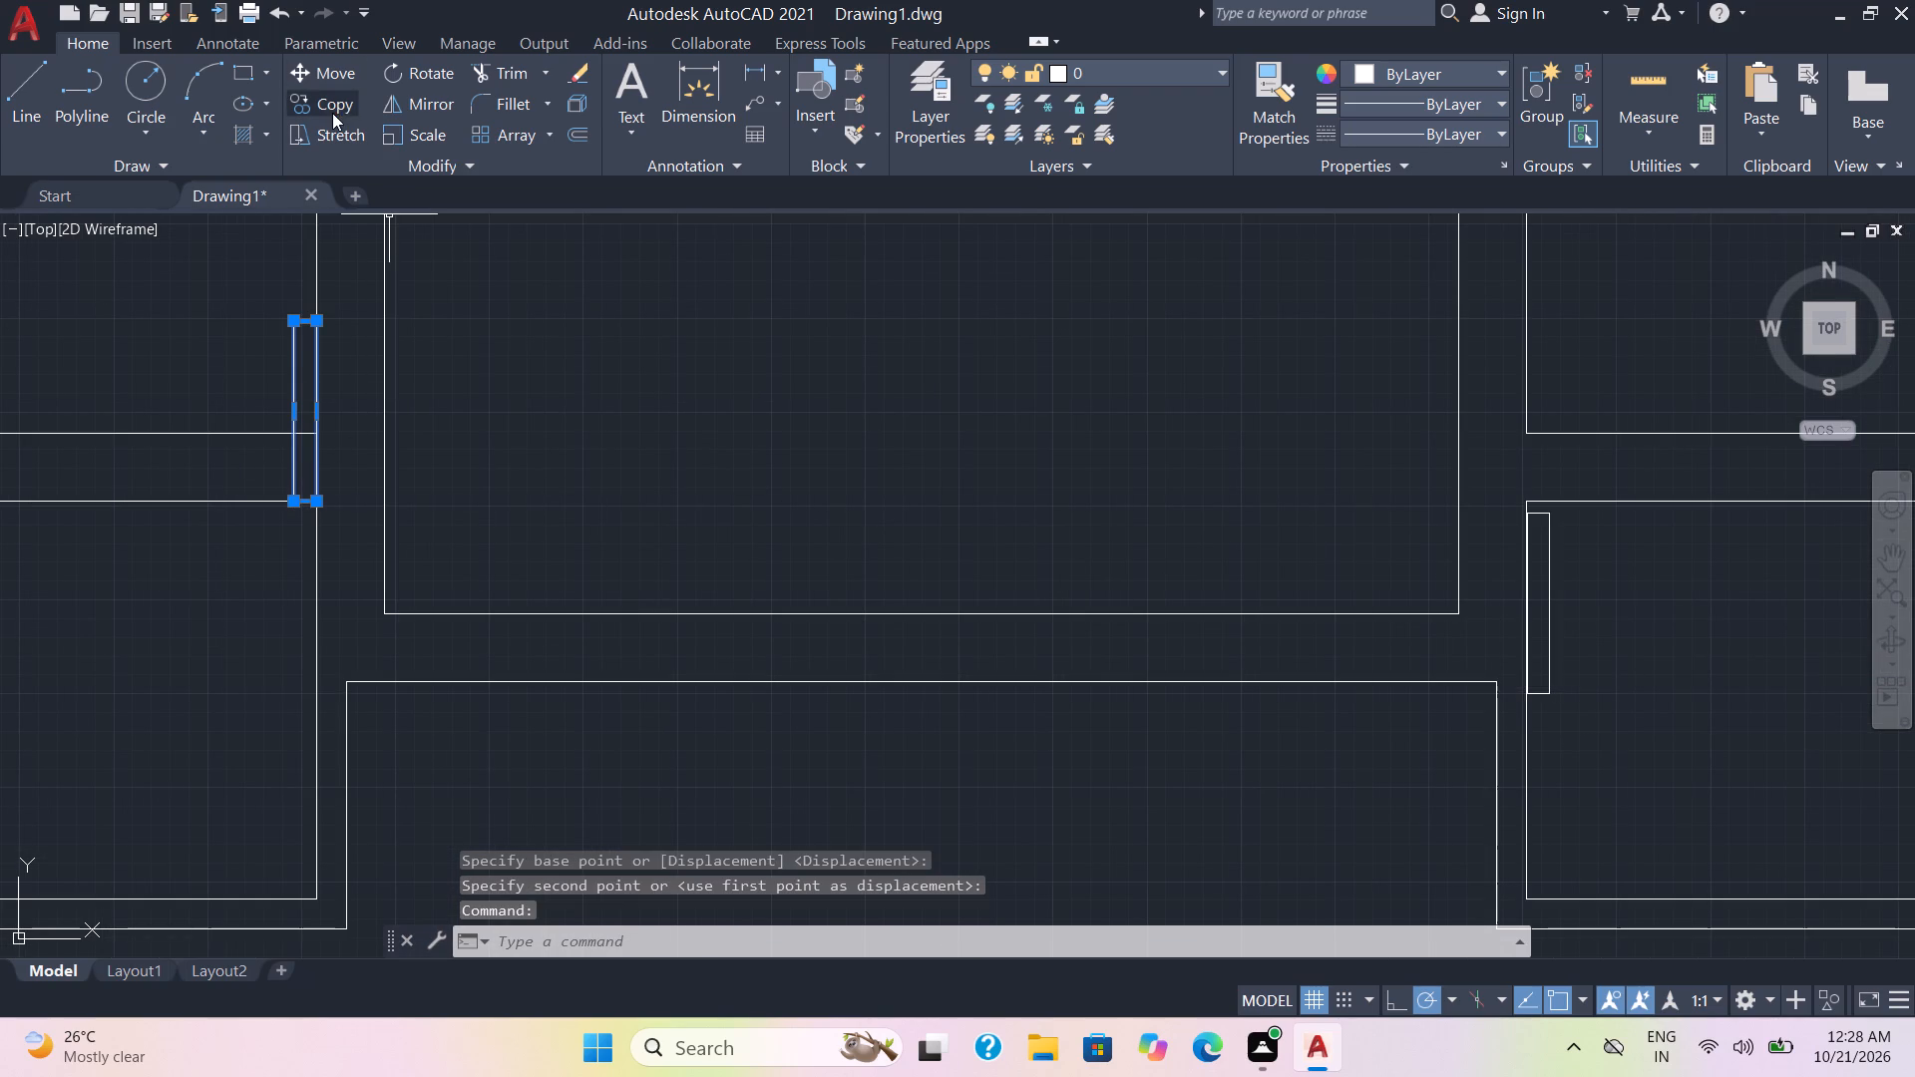
left_click(332, 129)
scroll(305, 535, "up", 1)
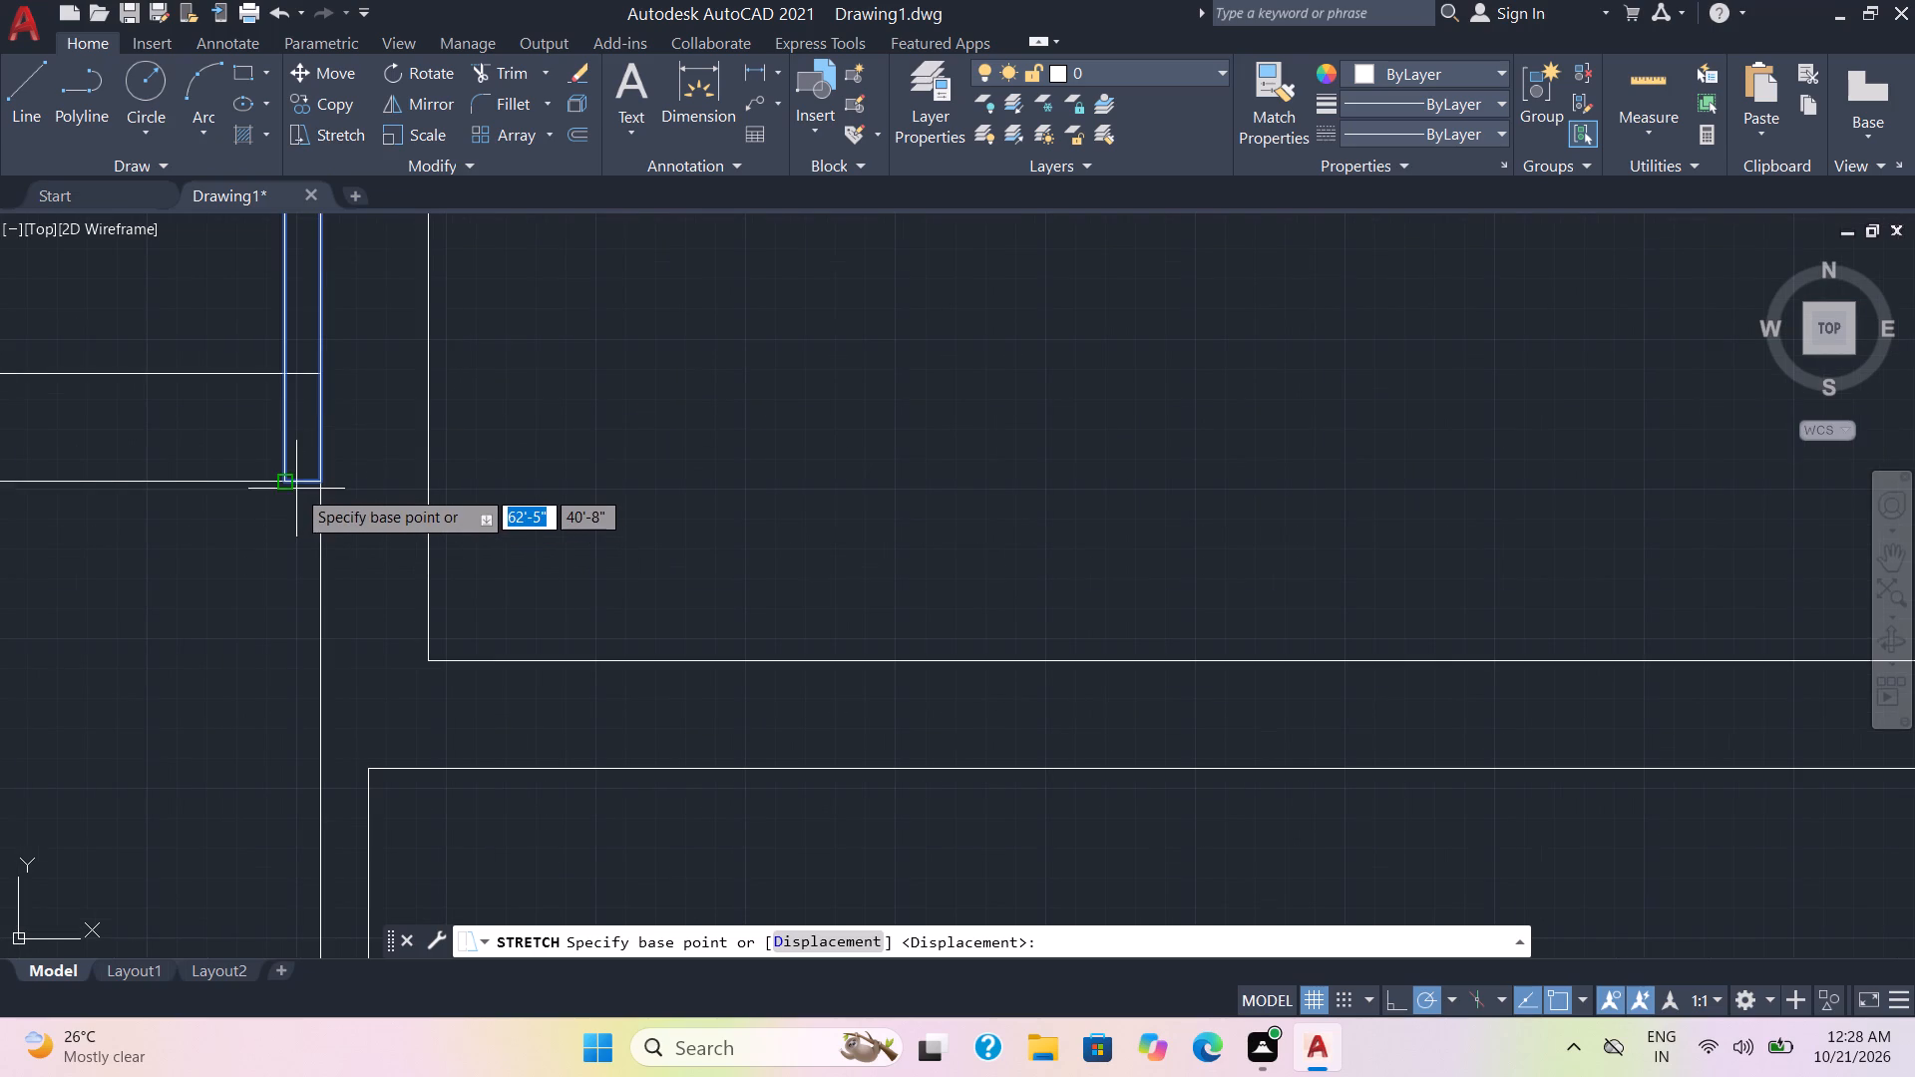
scroll(305, 480, "up", 3)
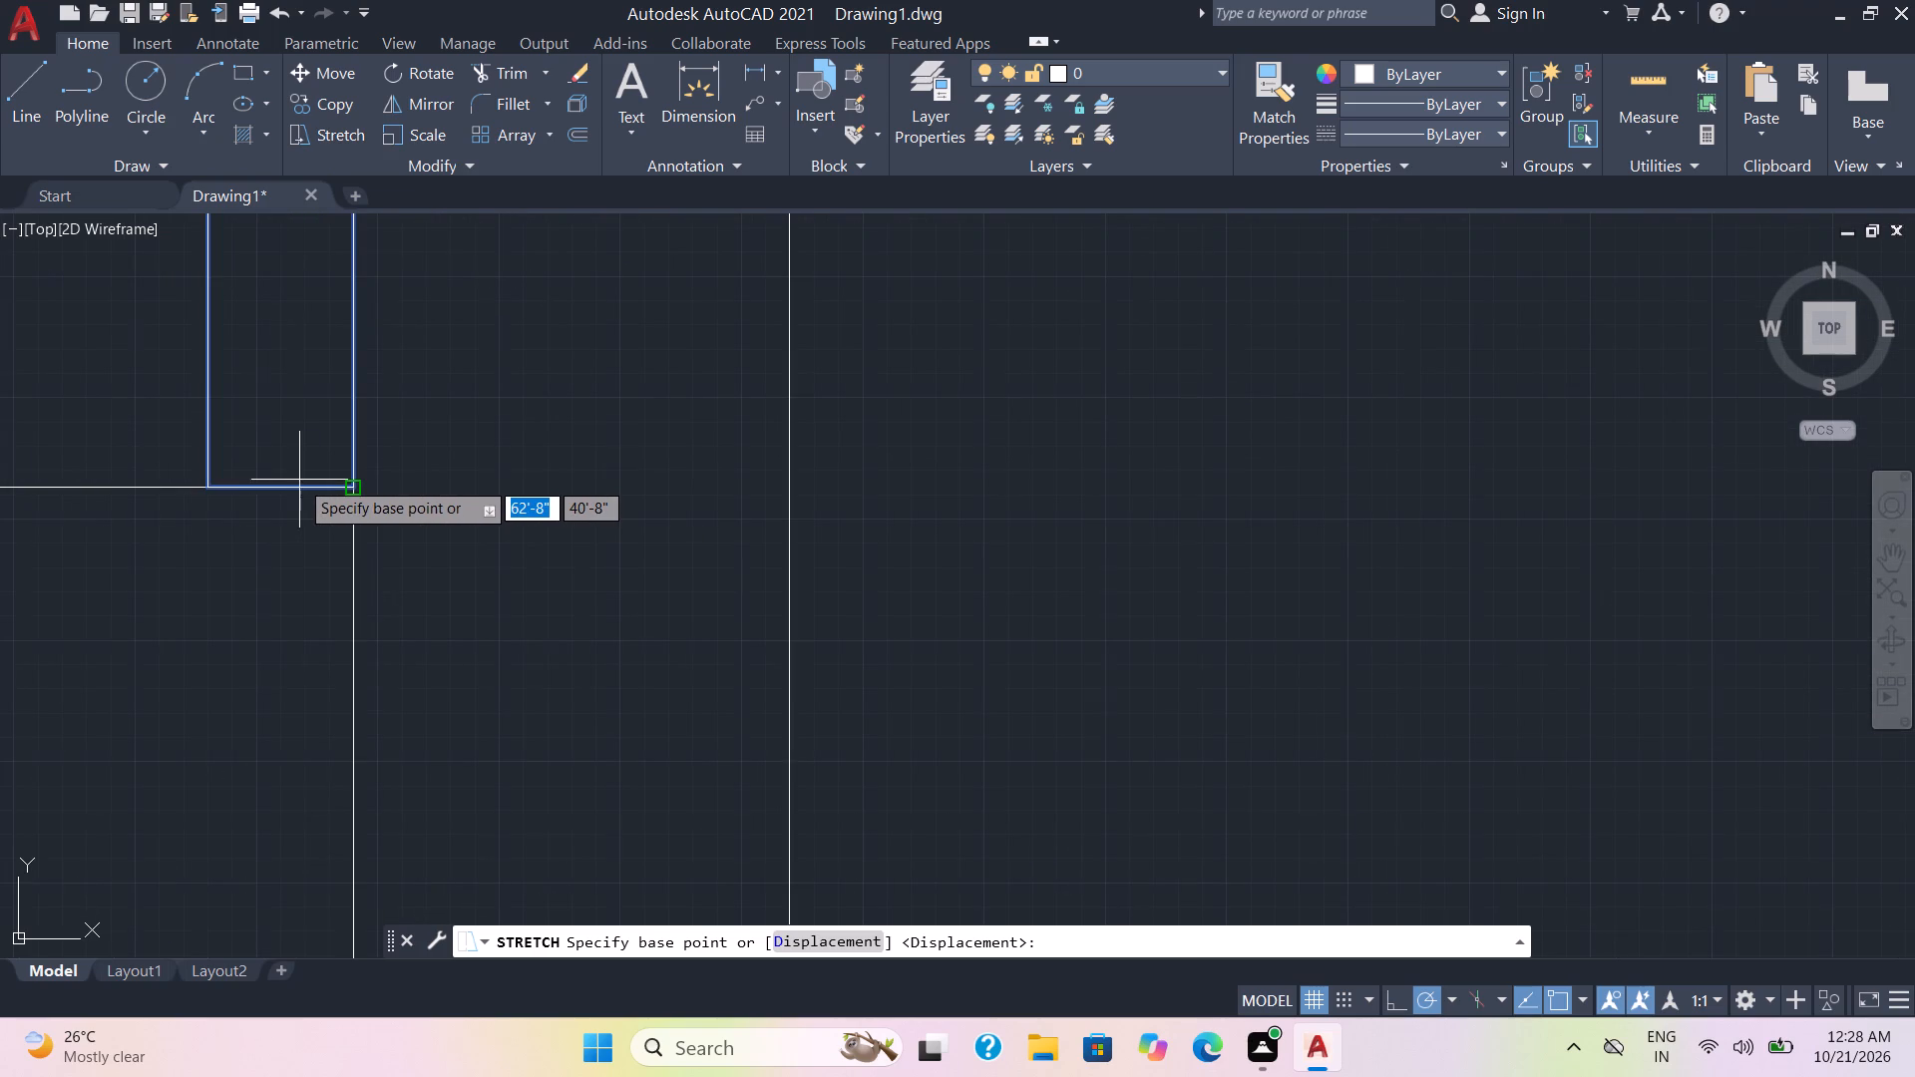
left_click(286, 489)
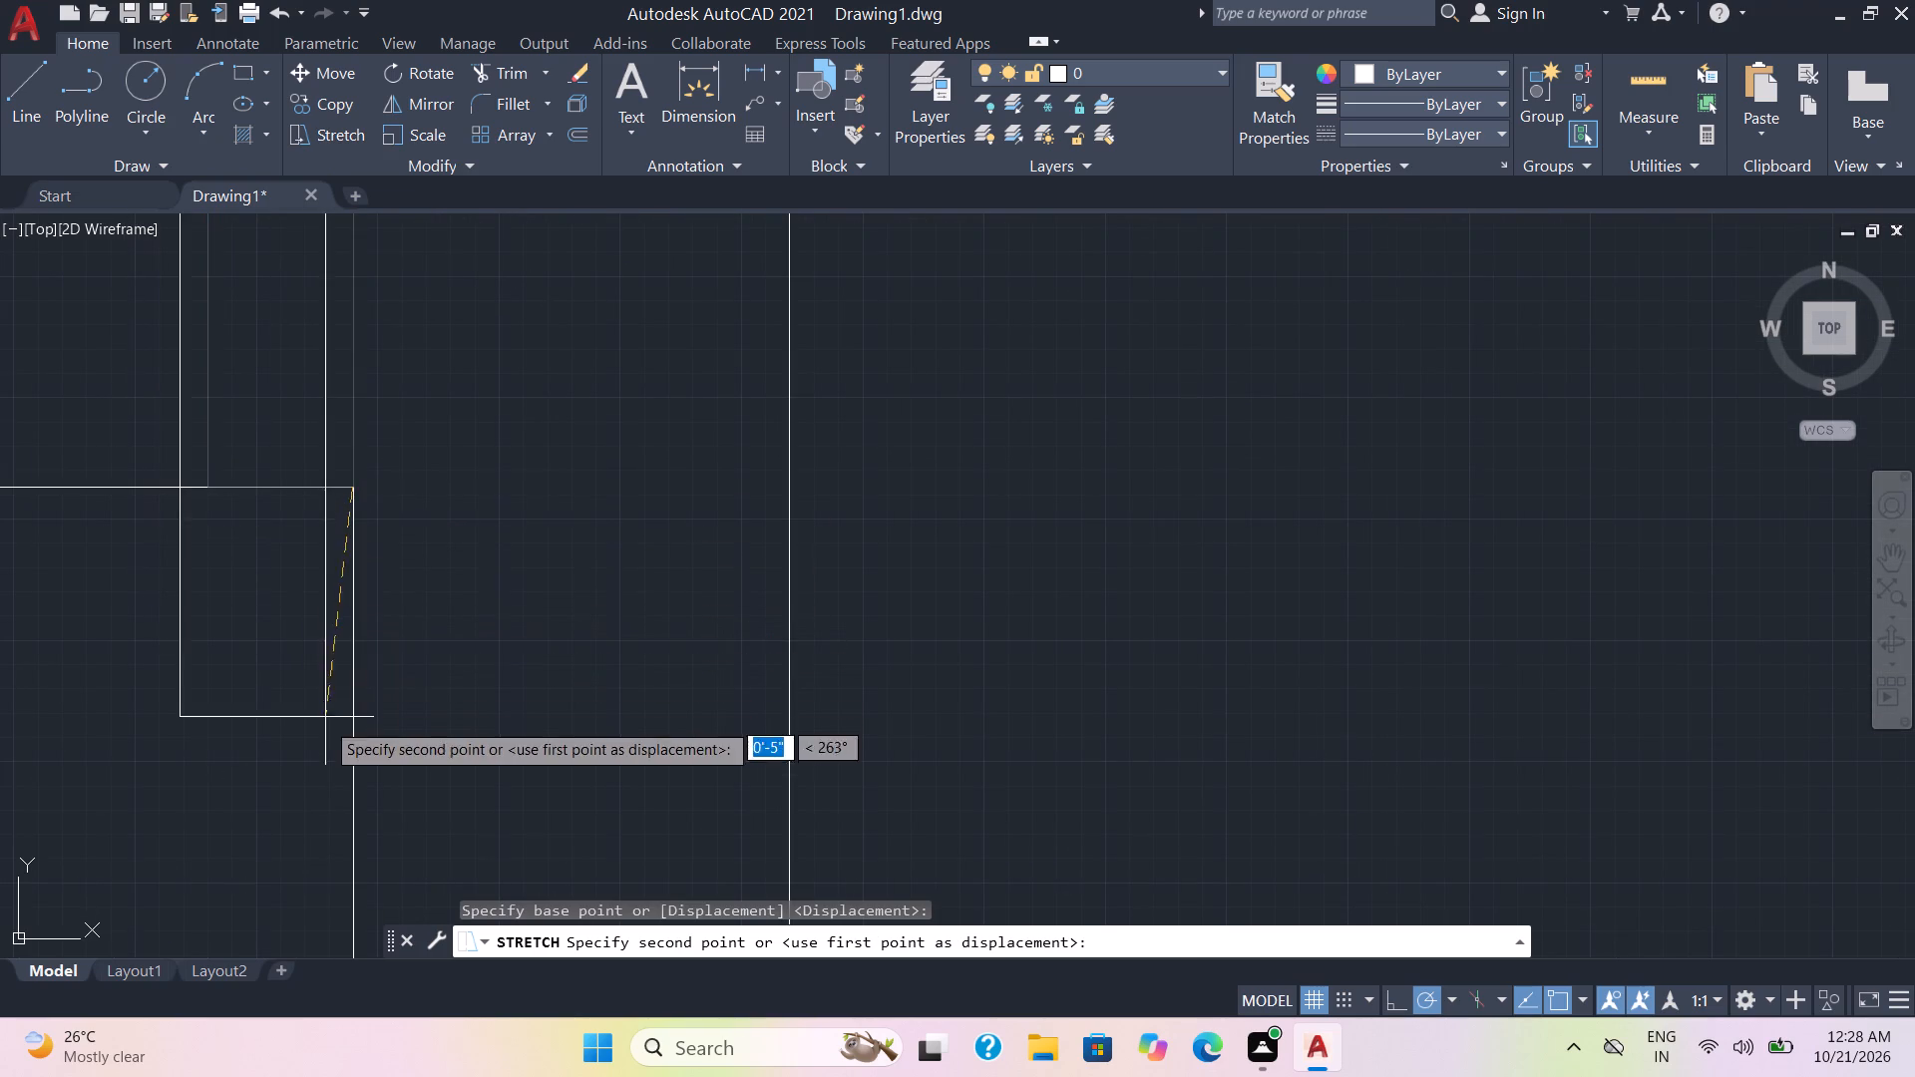
scroll(322, 851, "down", 2)
middle_click_drag(314, 954, 329, 905)
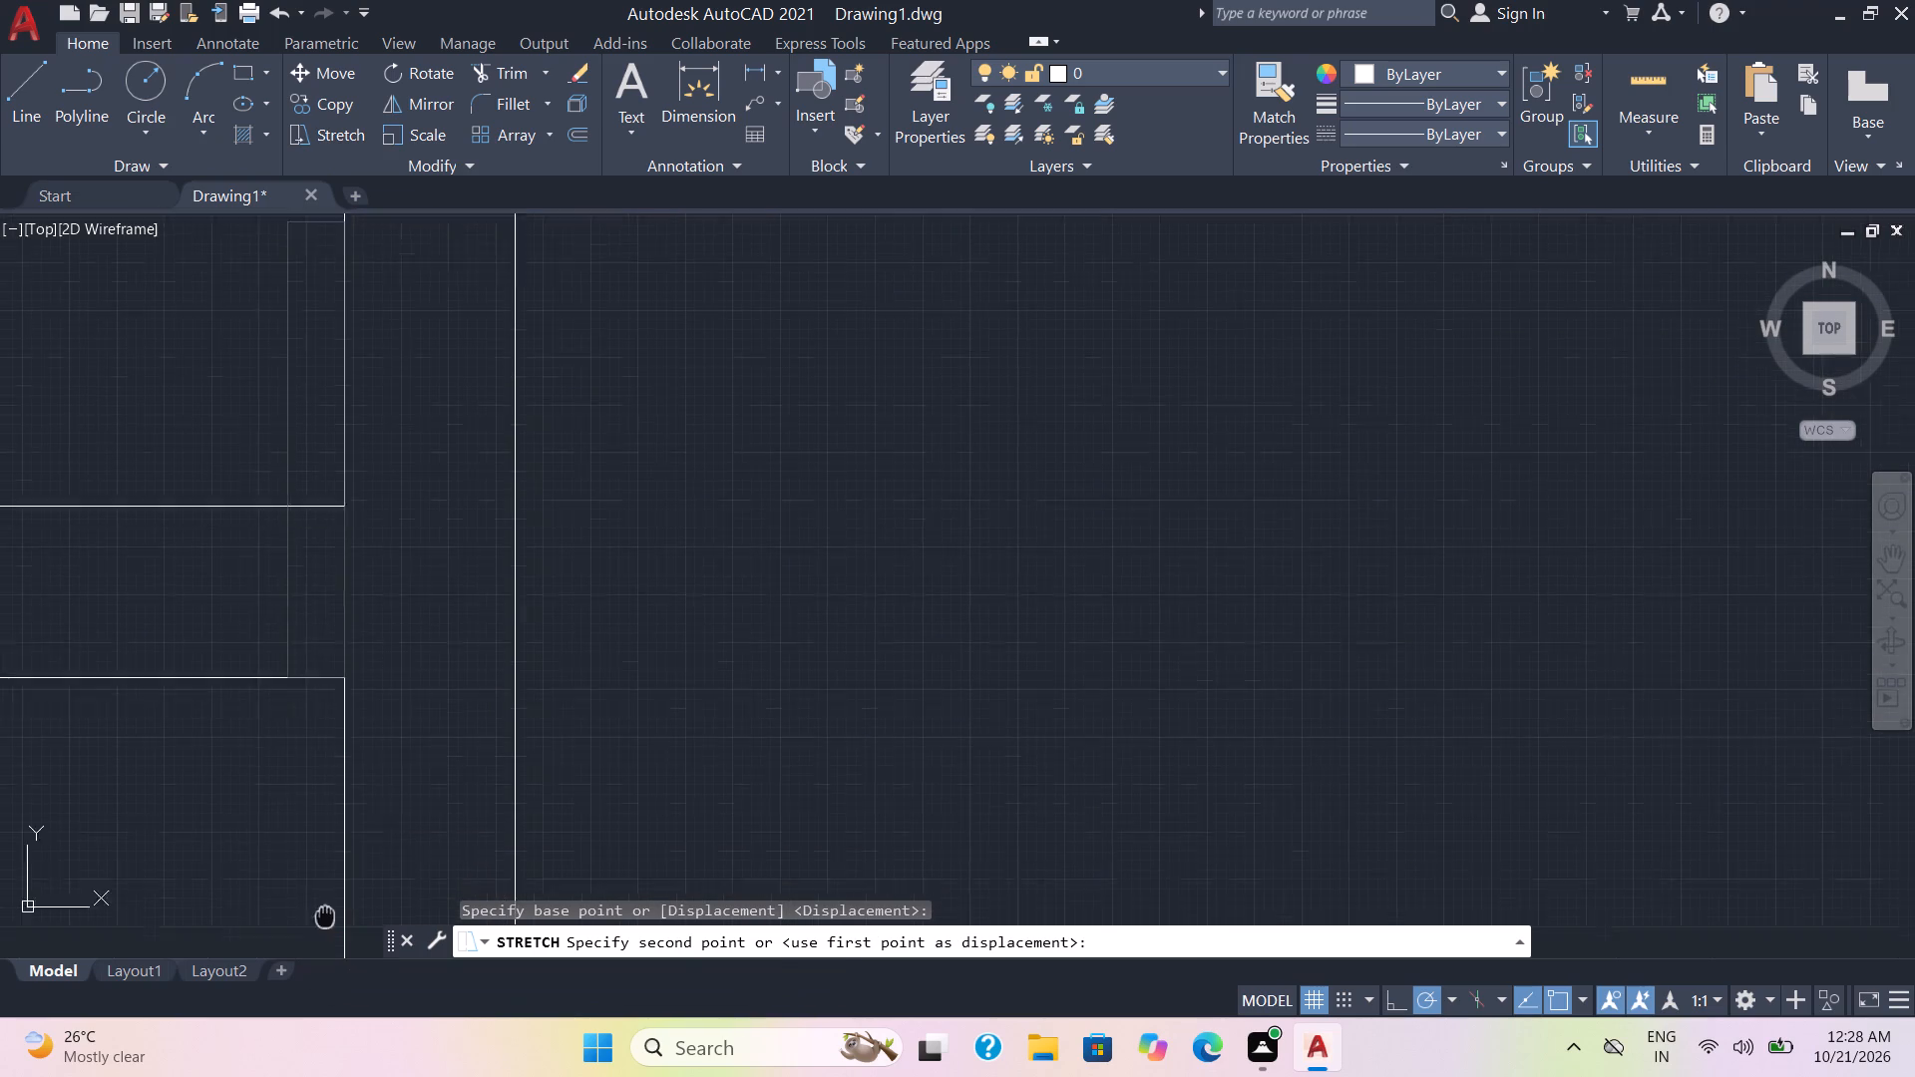
middle_click_drag(329, 905, 407, 586)
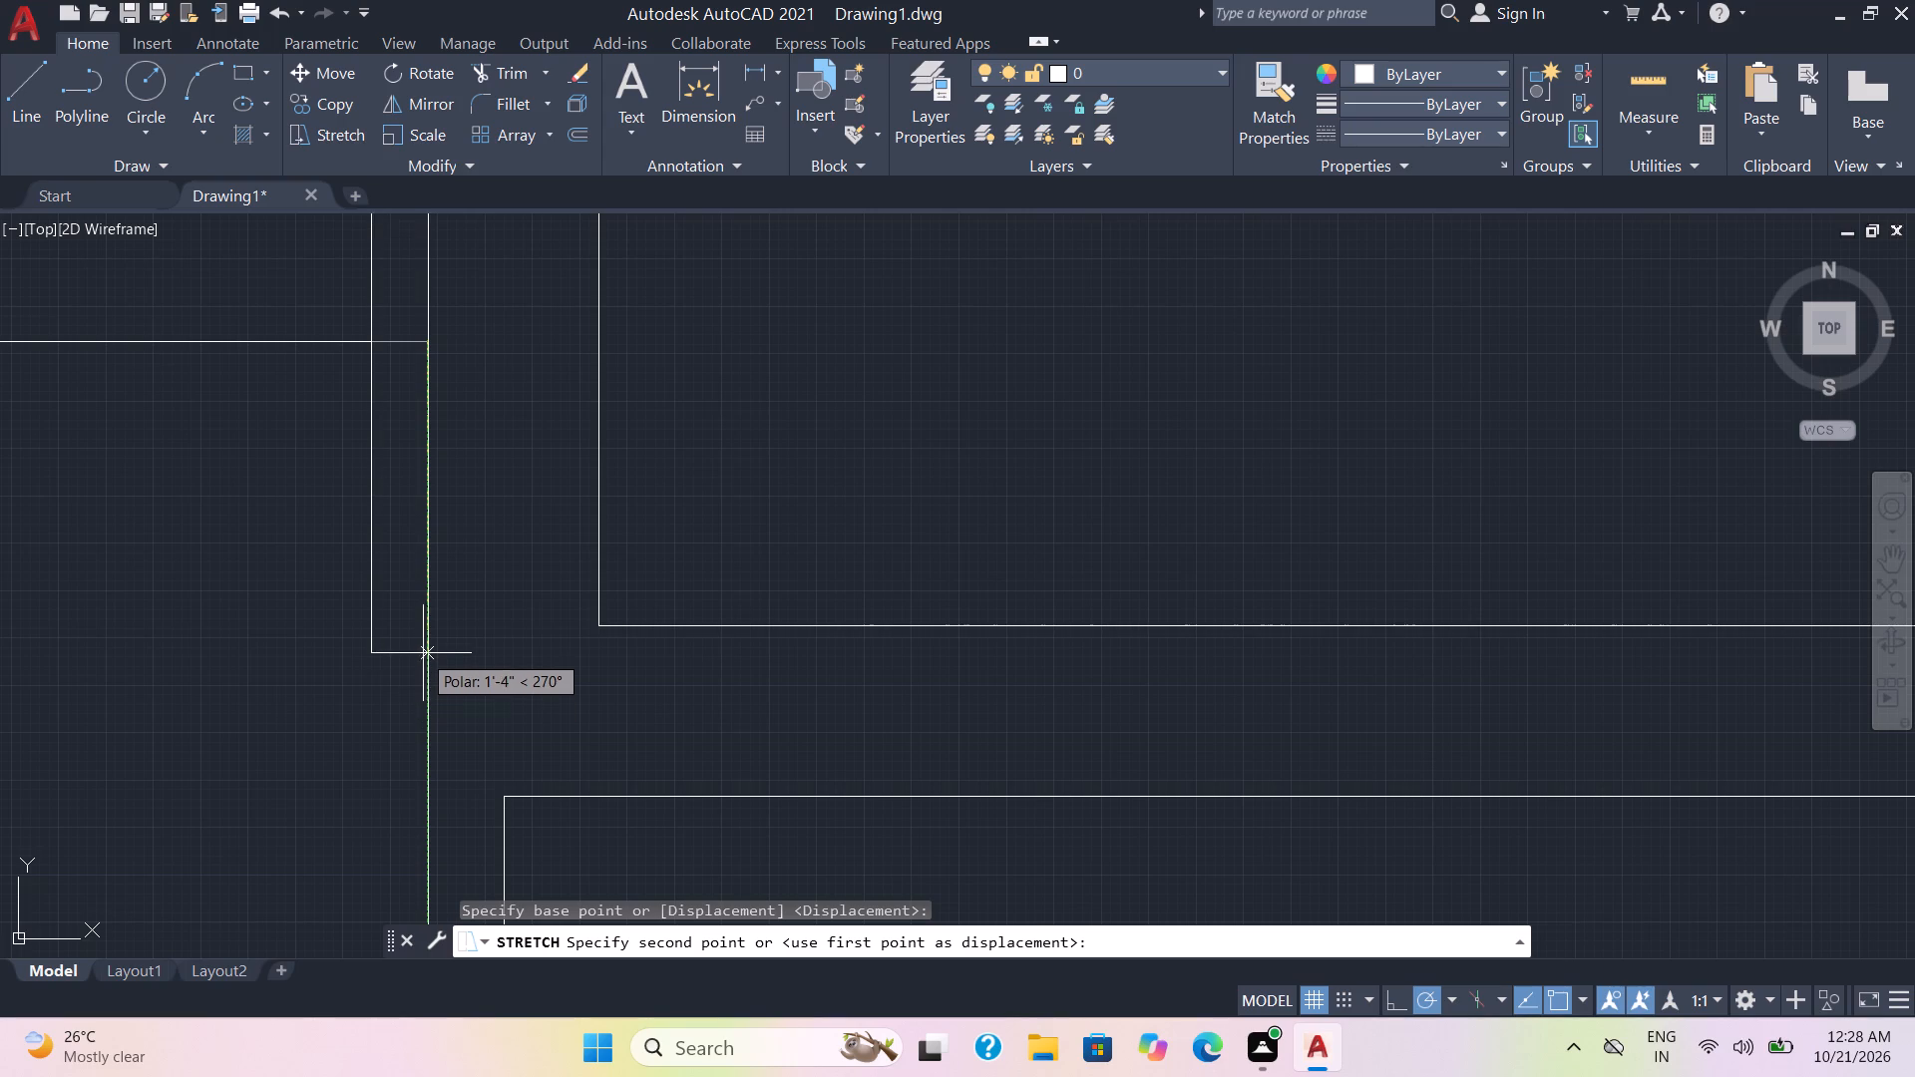
middle_click_drag(423, 658, 407, 842)
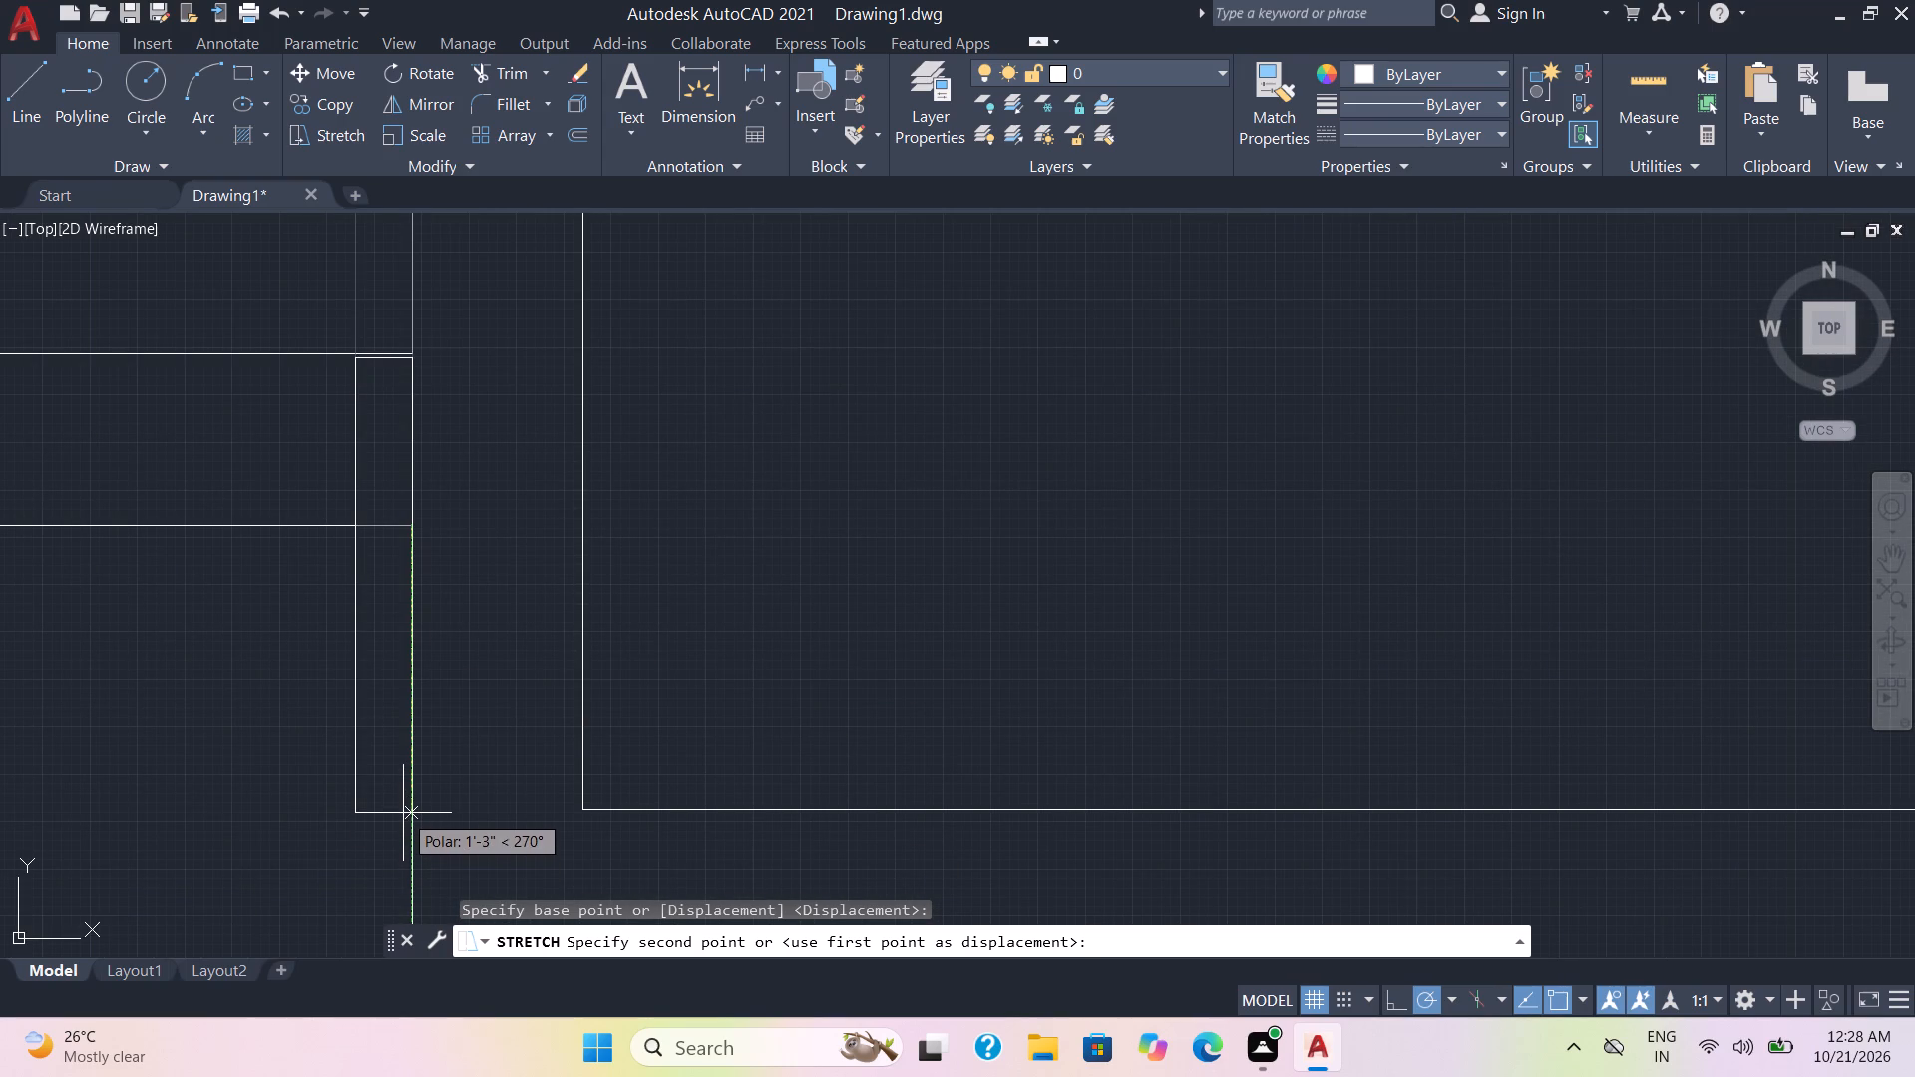
left_click(403, 808)
scroll(926, 554, "down", 2)
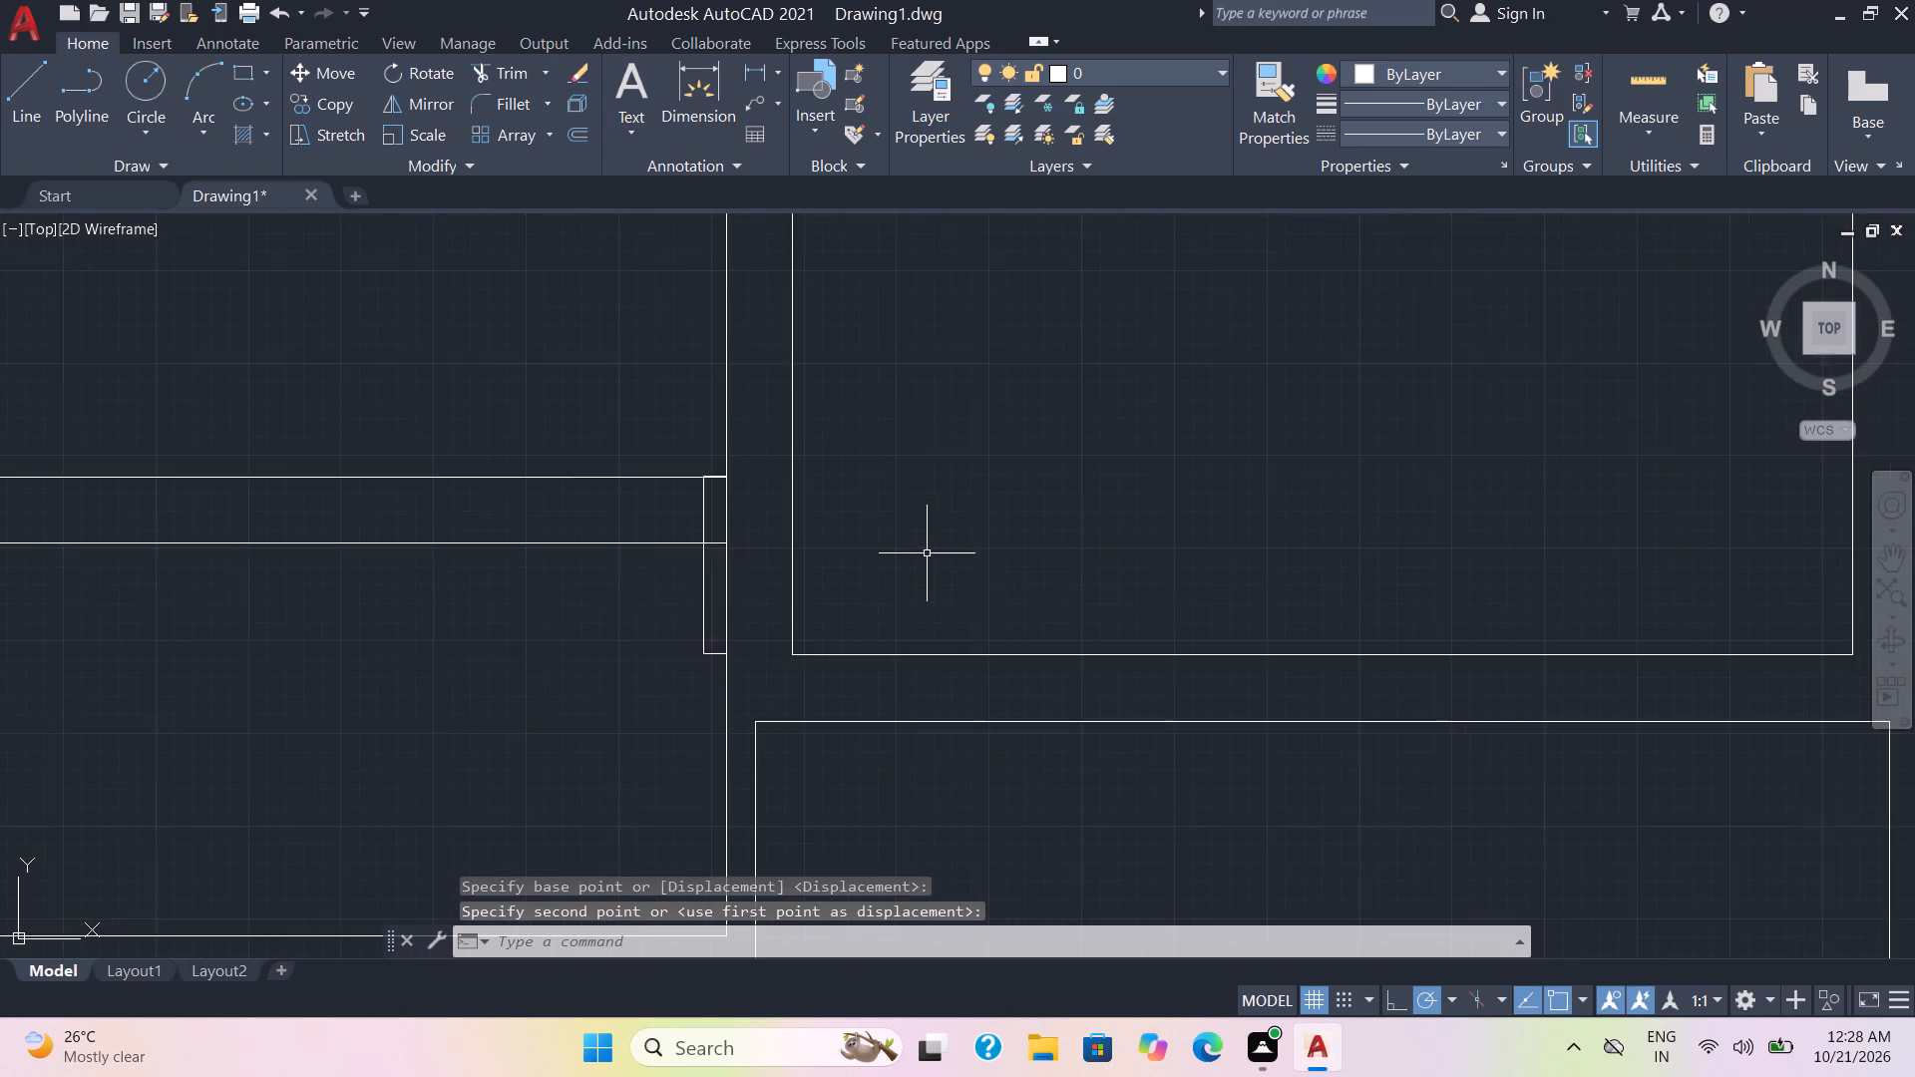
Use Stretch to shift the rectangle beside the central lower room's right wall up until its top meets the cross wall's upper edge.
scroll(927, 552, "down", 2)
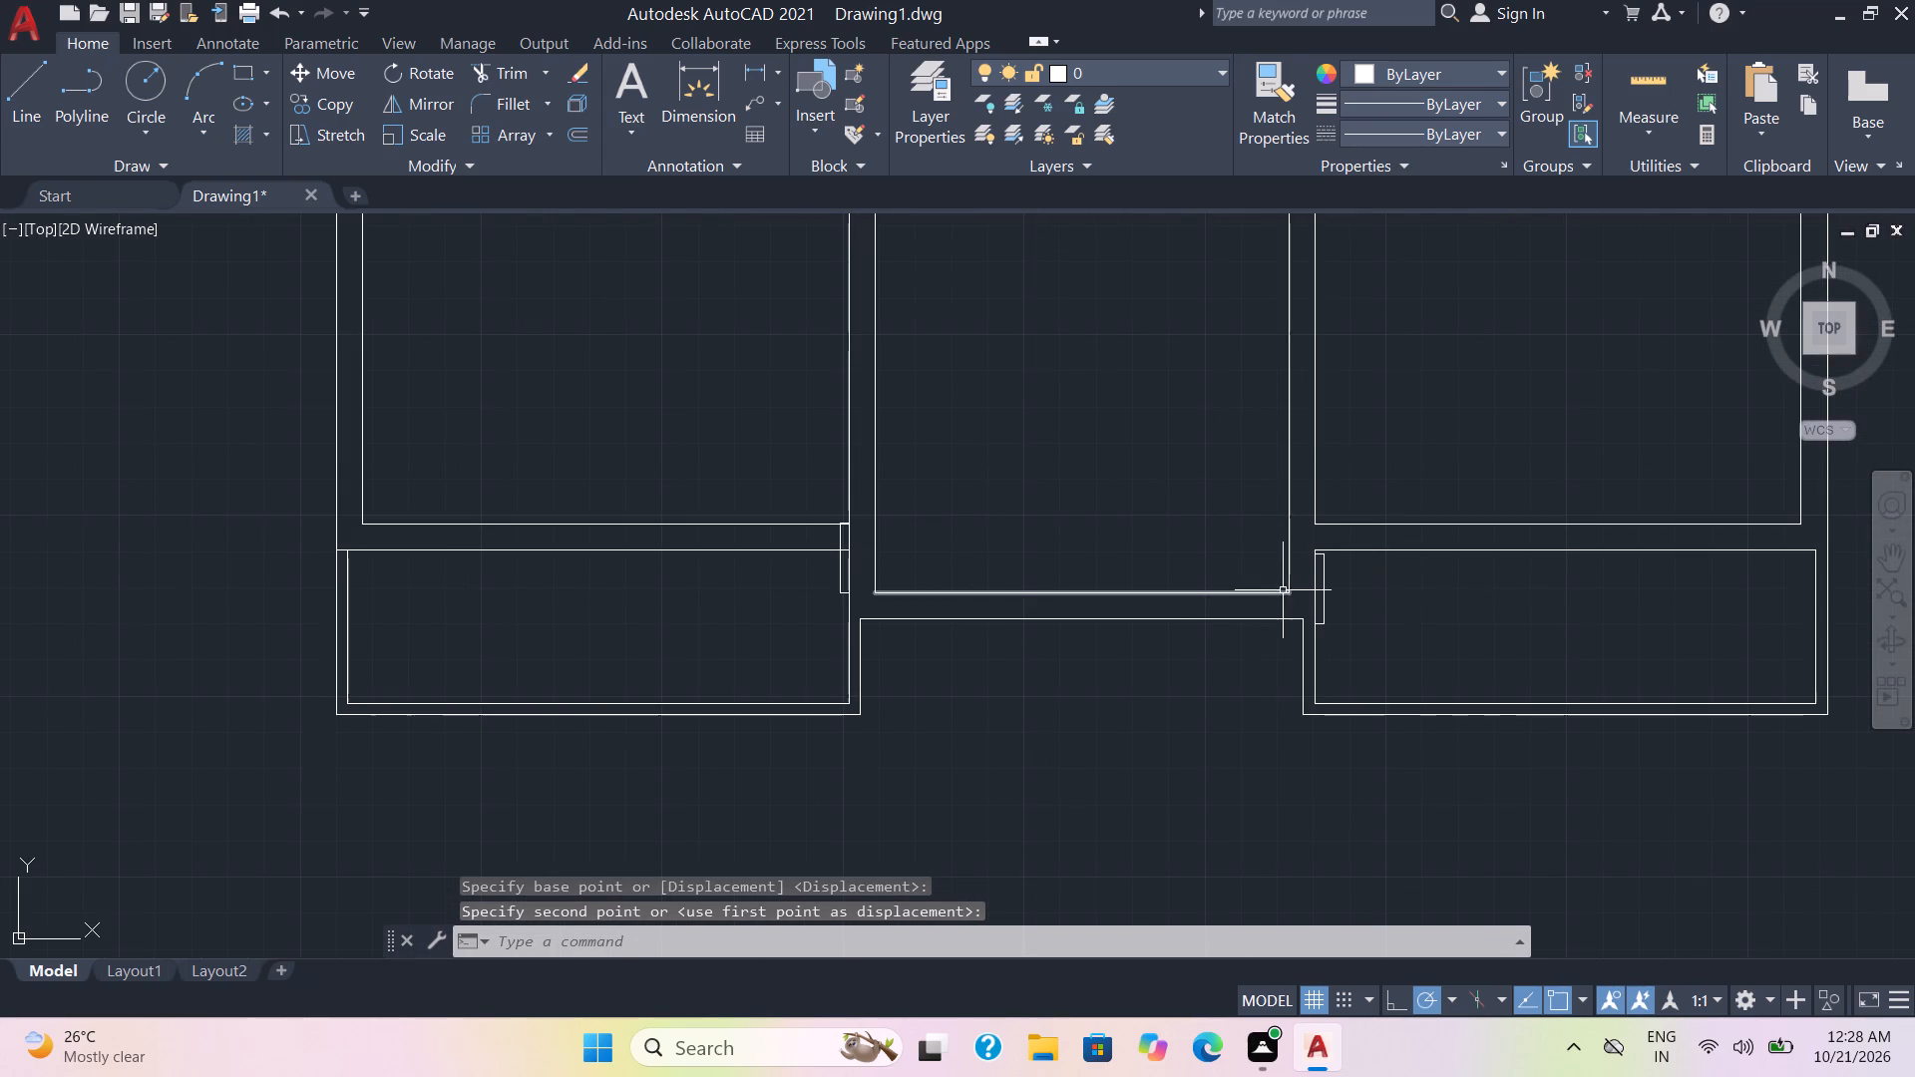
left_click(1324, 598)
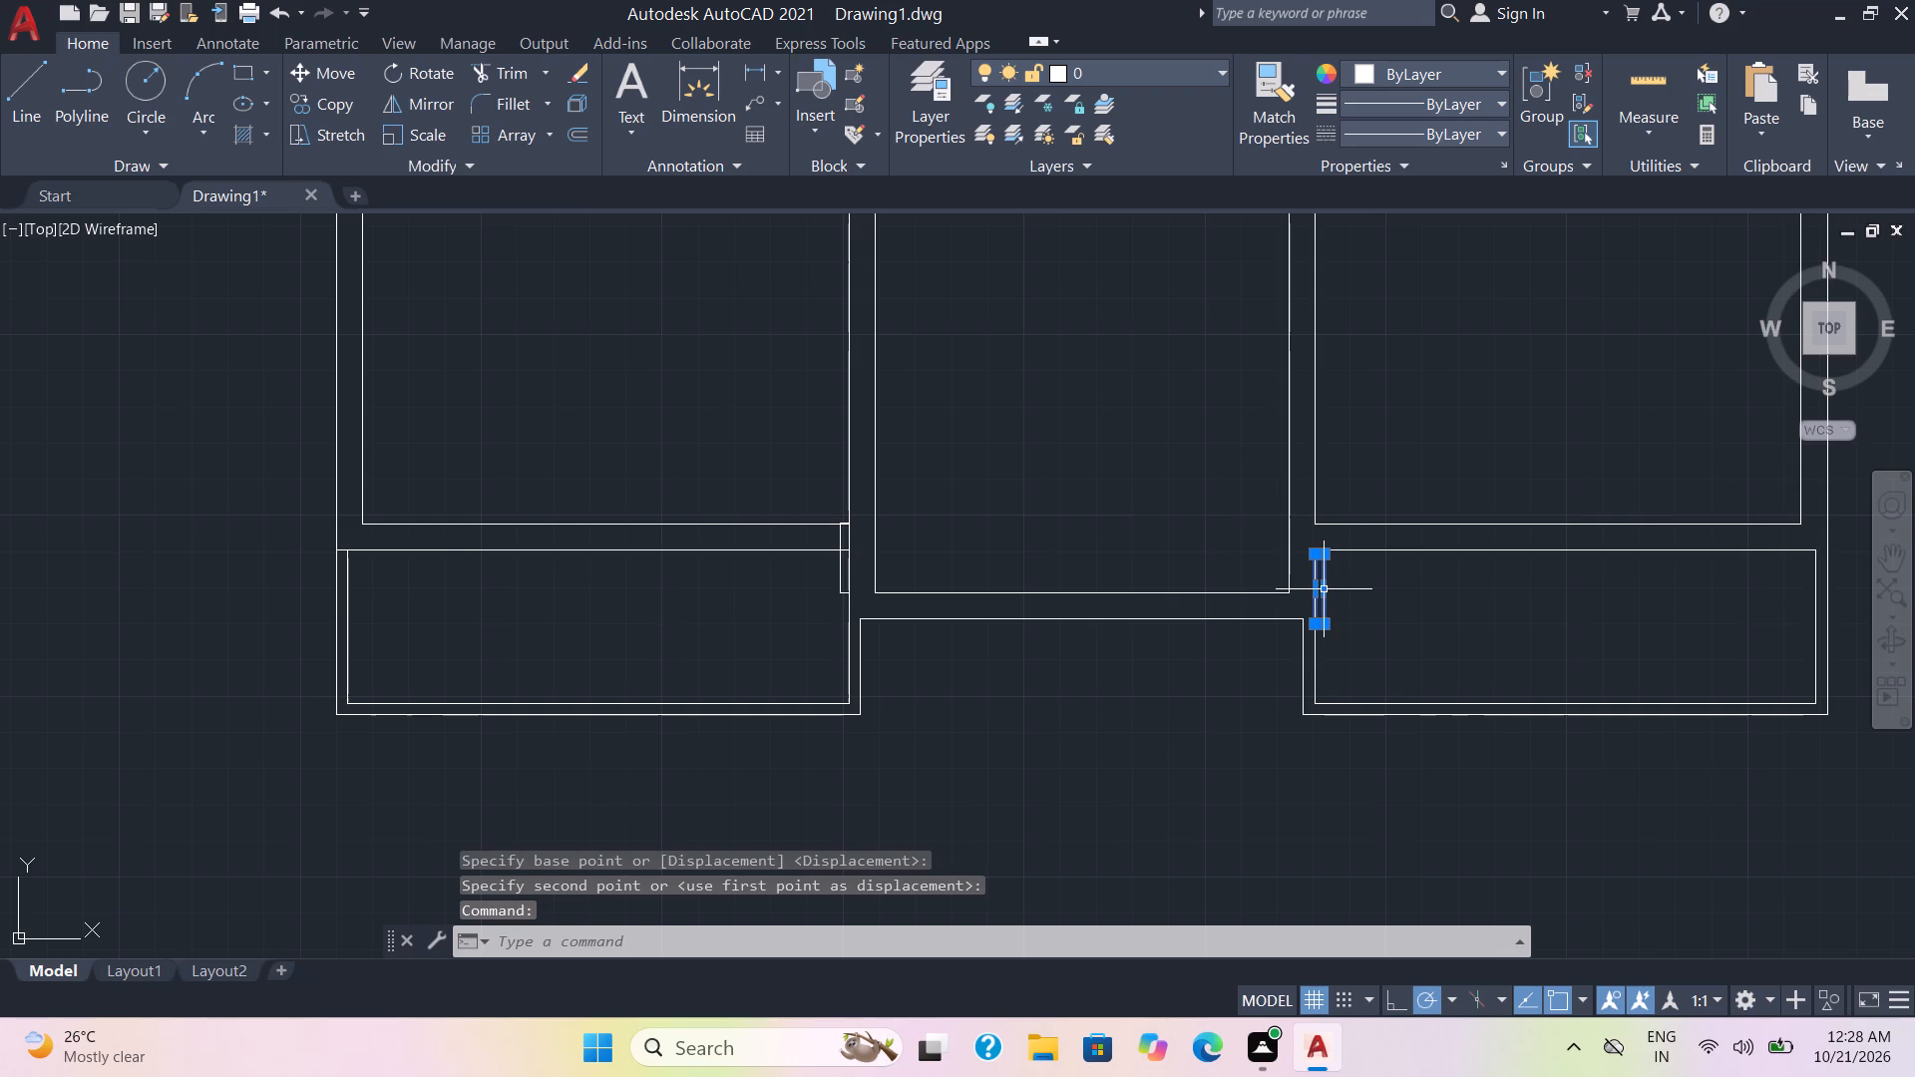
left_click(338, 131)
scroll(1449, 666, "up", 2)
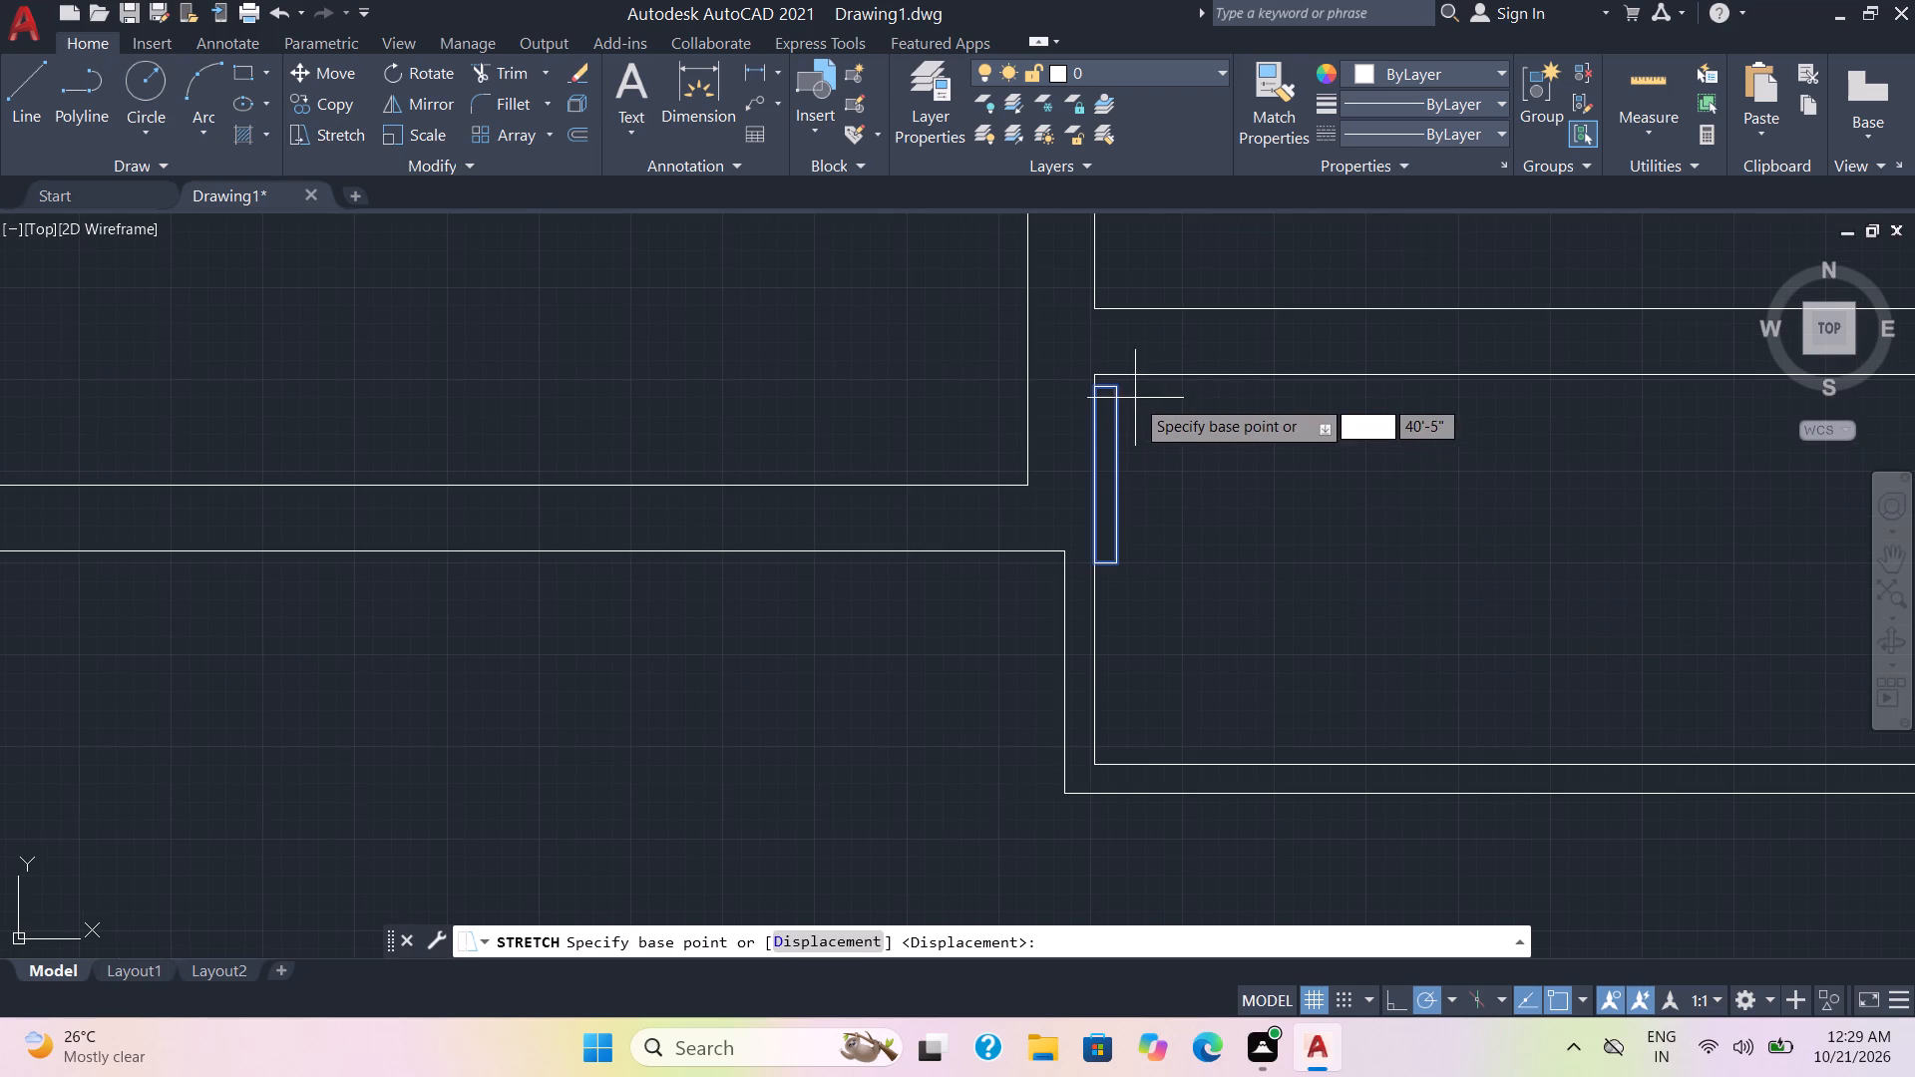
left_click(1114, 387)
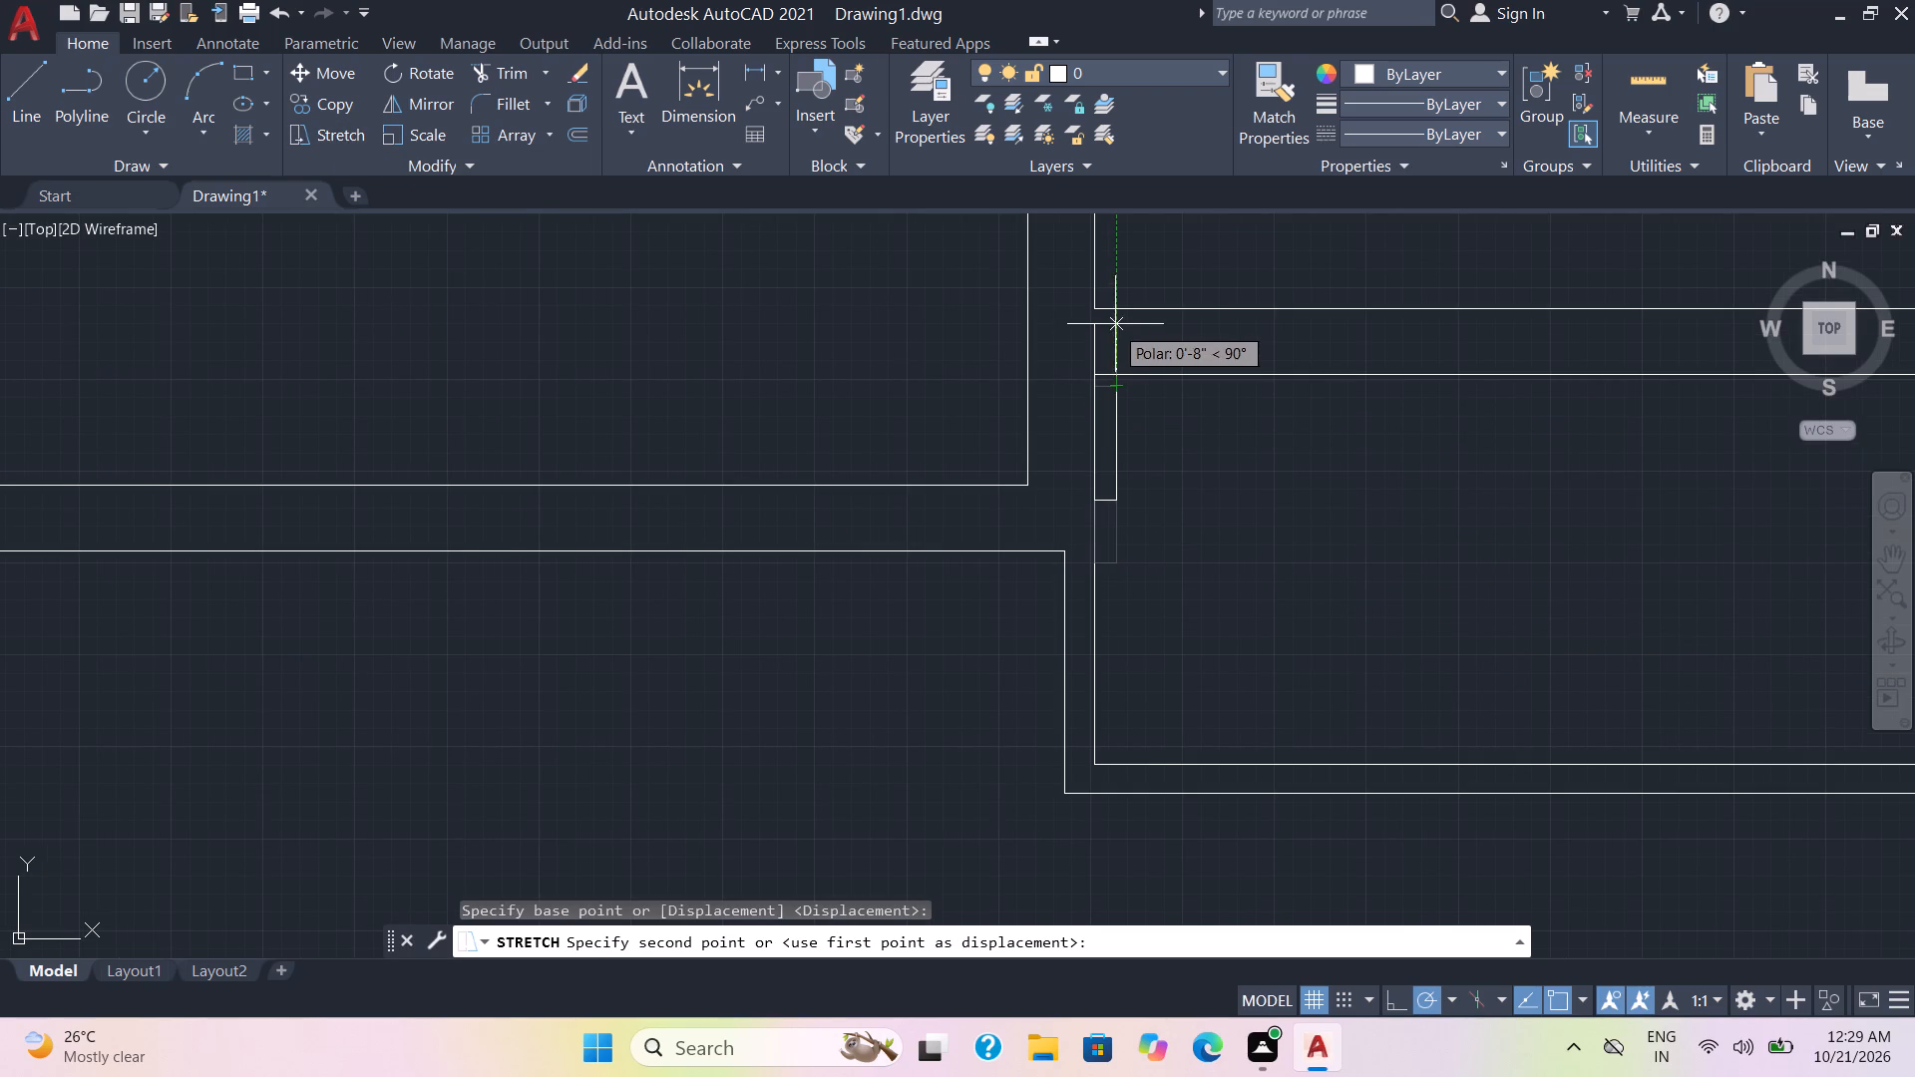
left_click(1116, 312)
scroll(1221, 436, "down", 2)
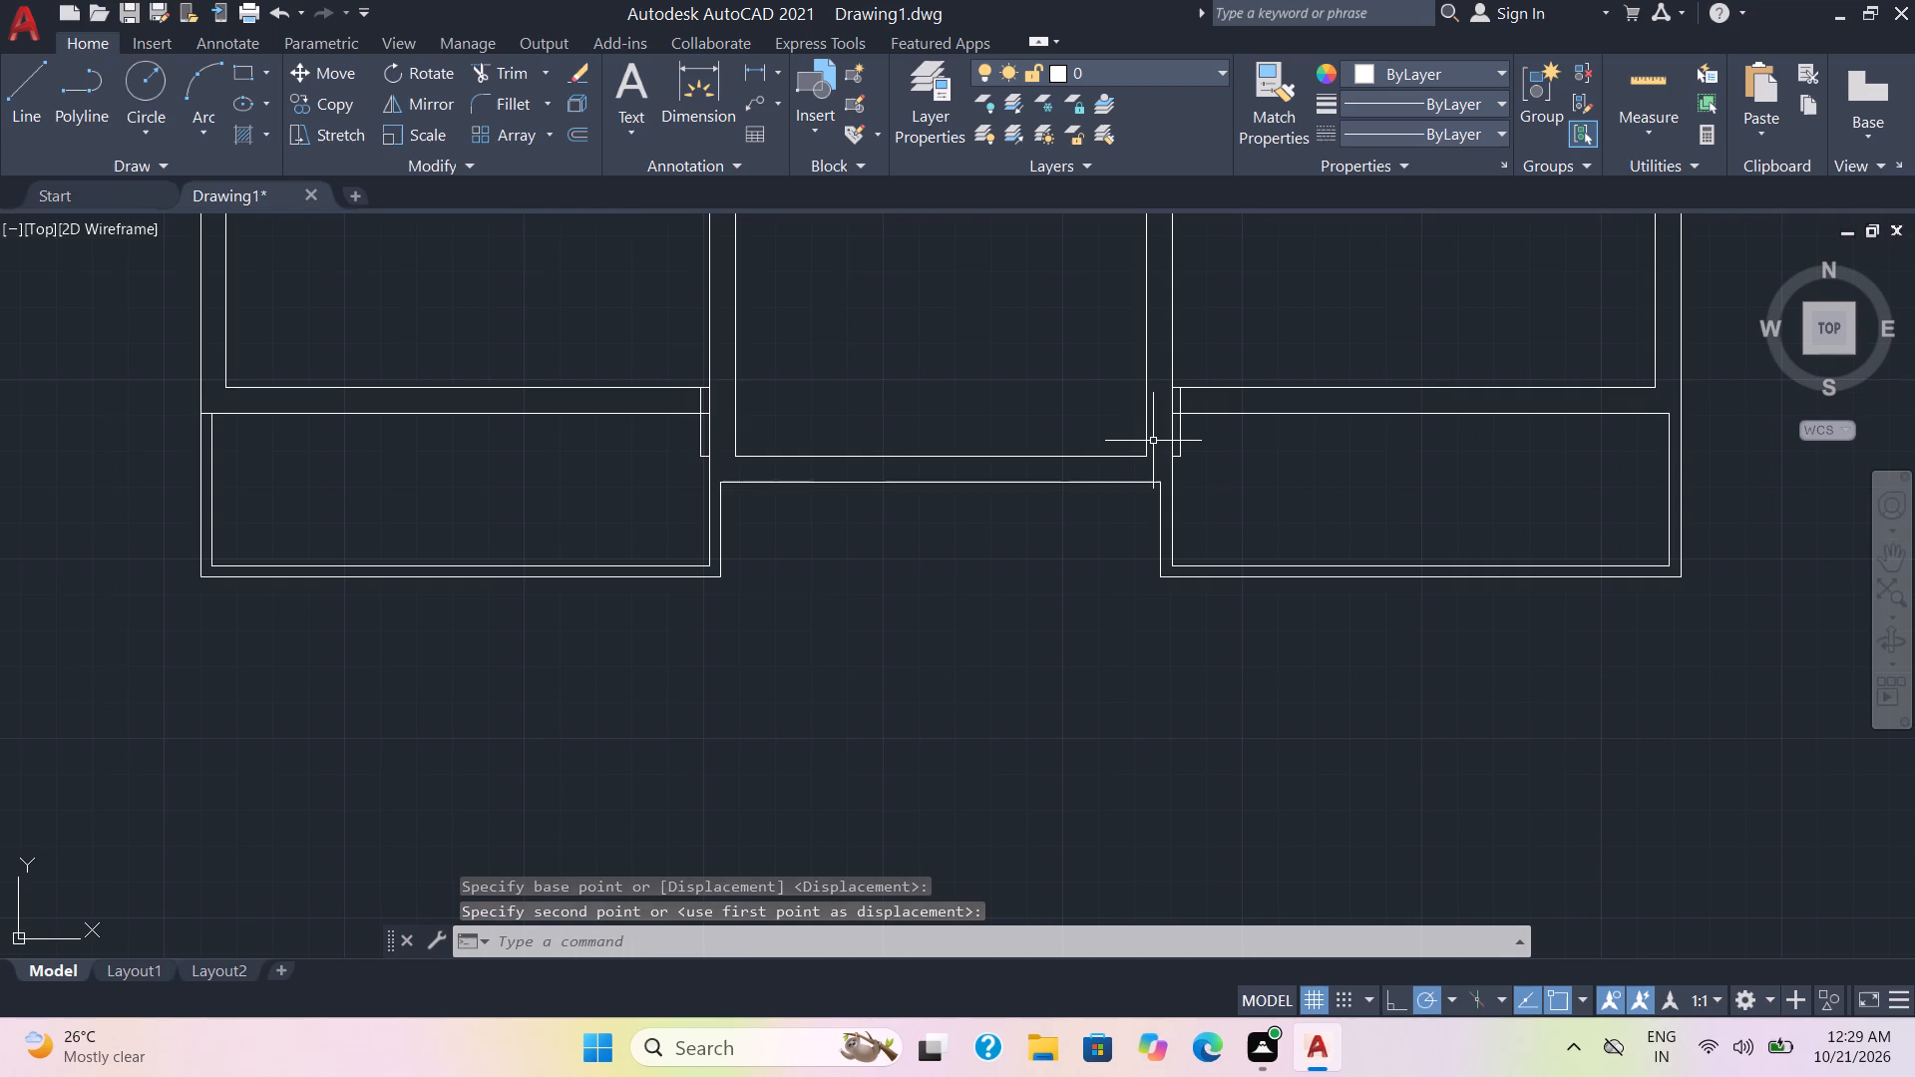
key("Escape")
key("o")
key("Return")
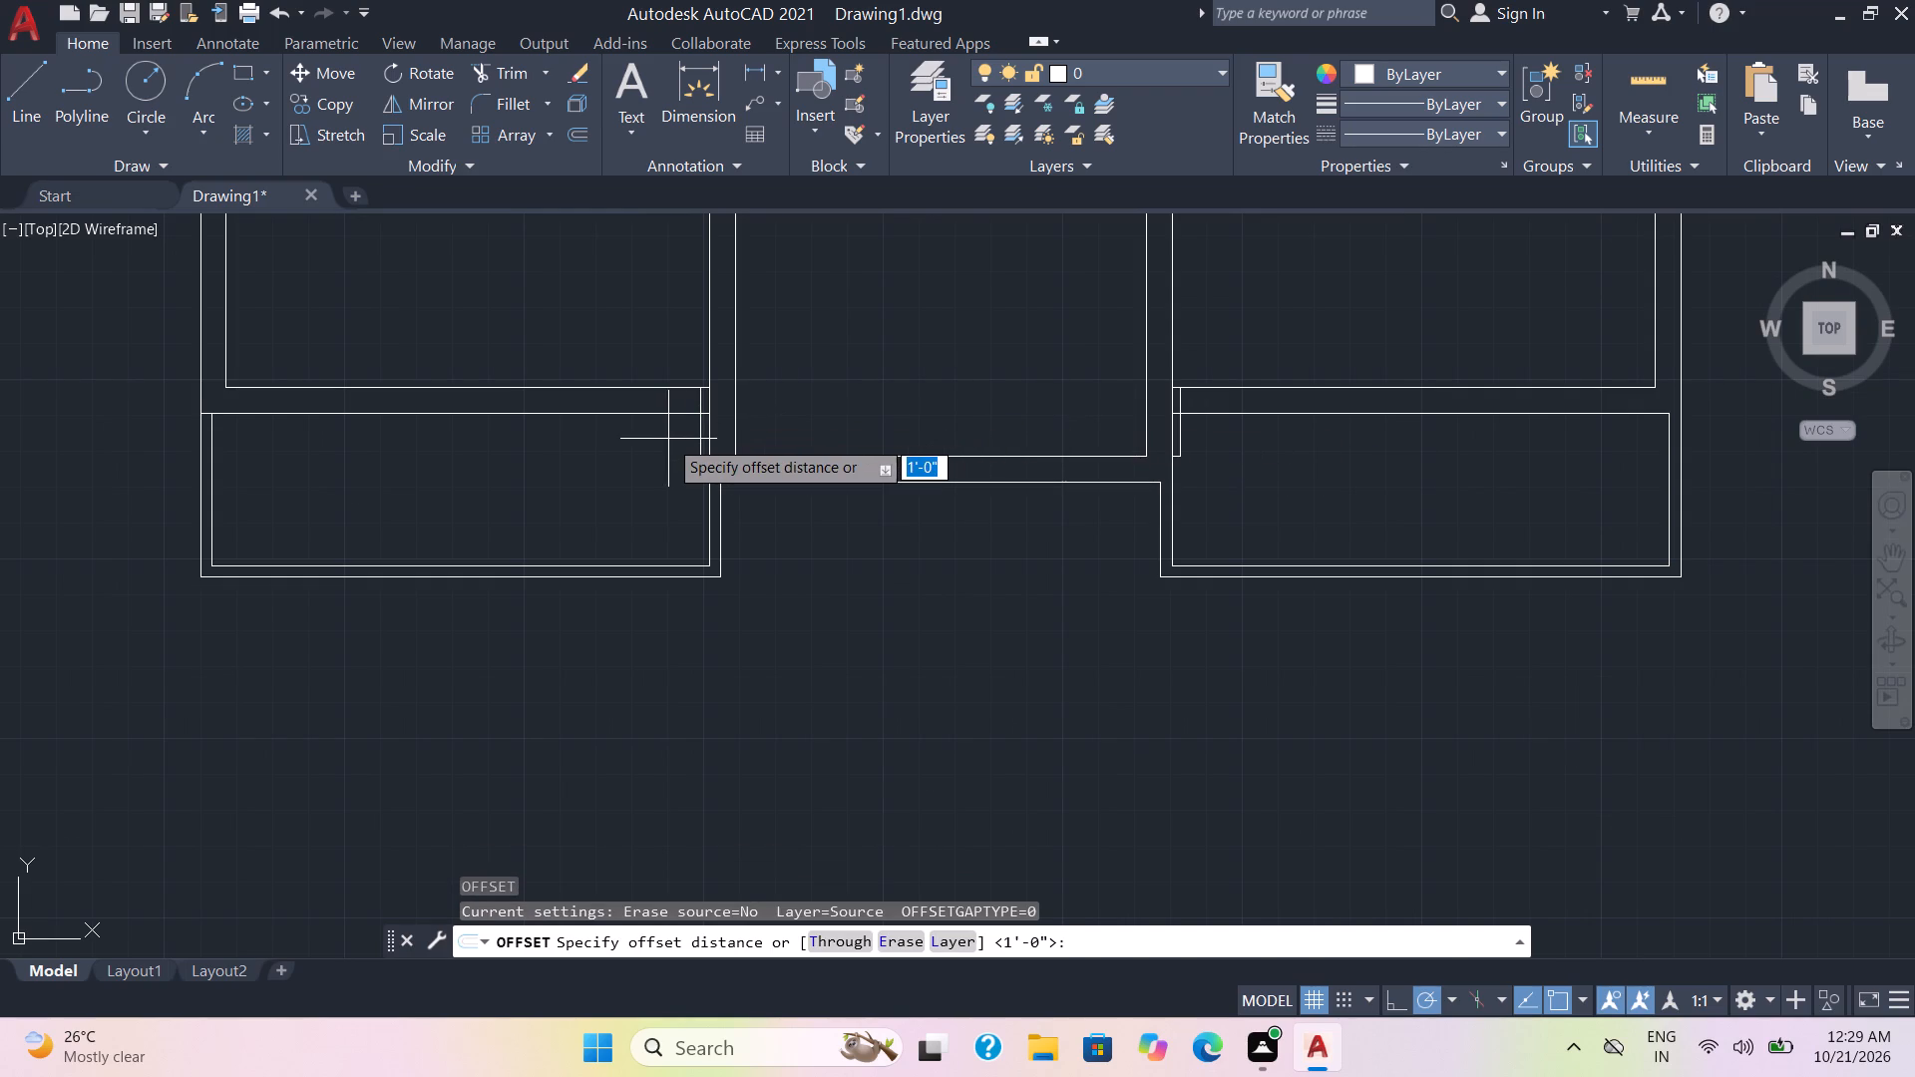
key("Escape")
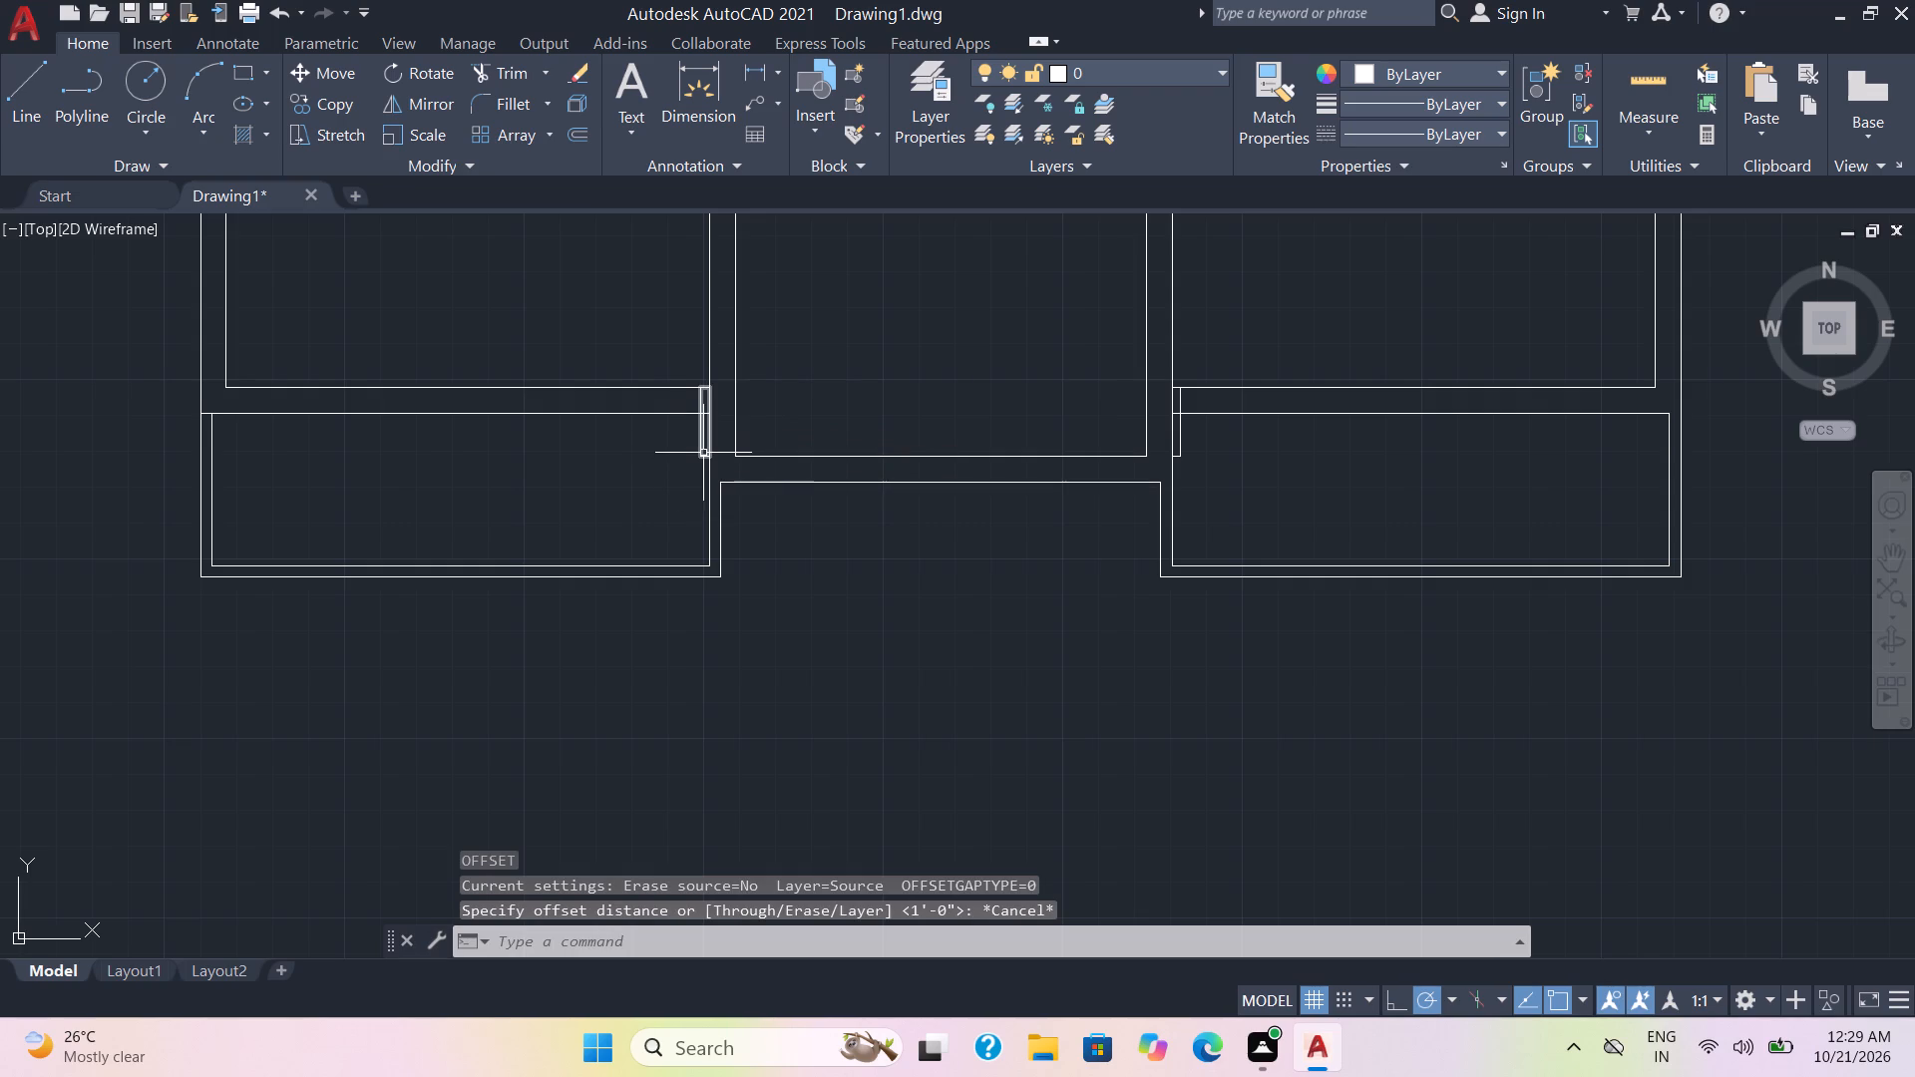
Explode the rectangle at the lower end of the central lower room's left wall into separate lines.
left_click(700, 453)
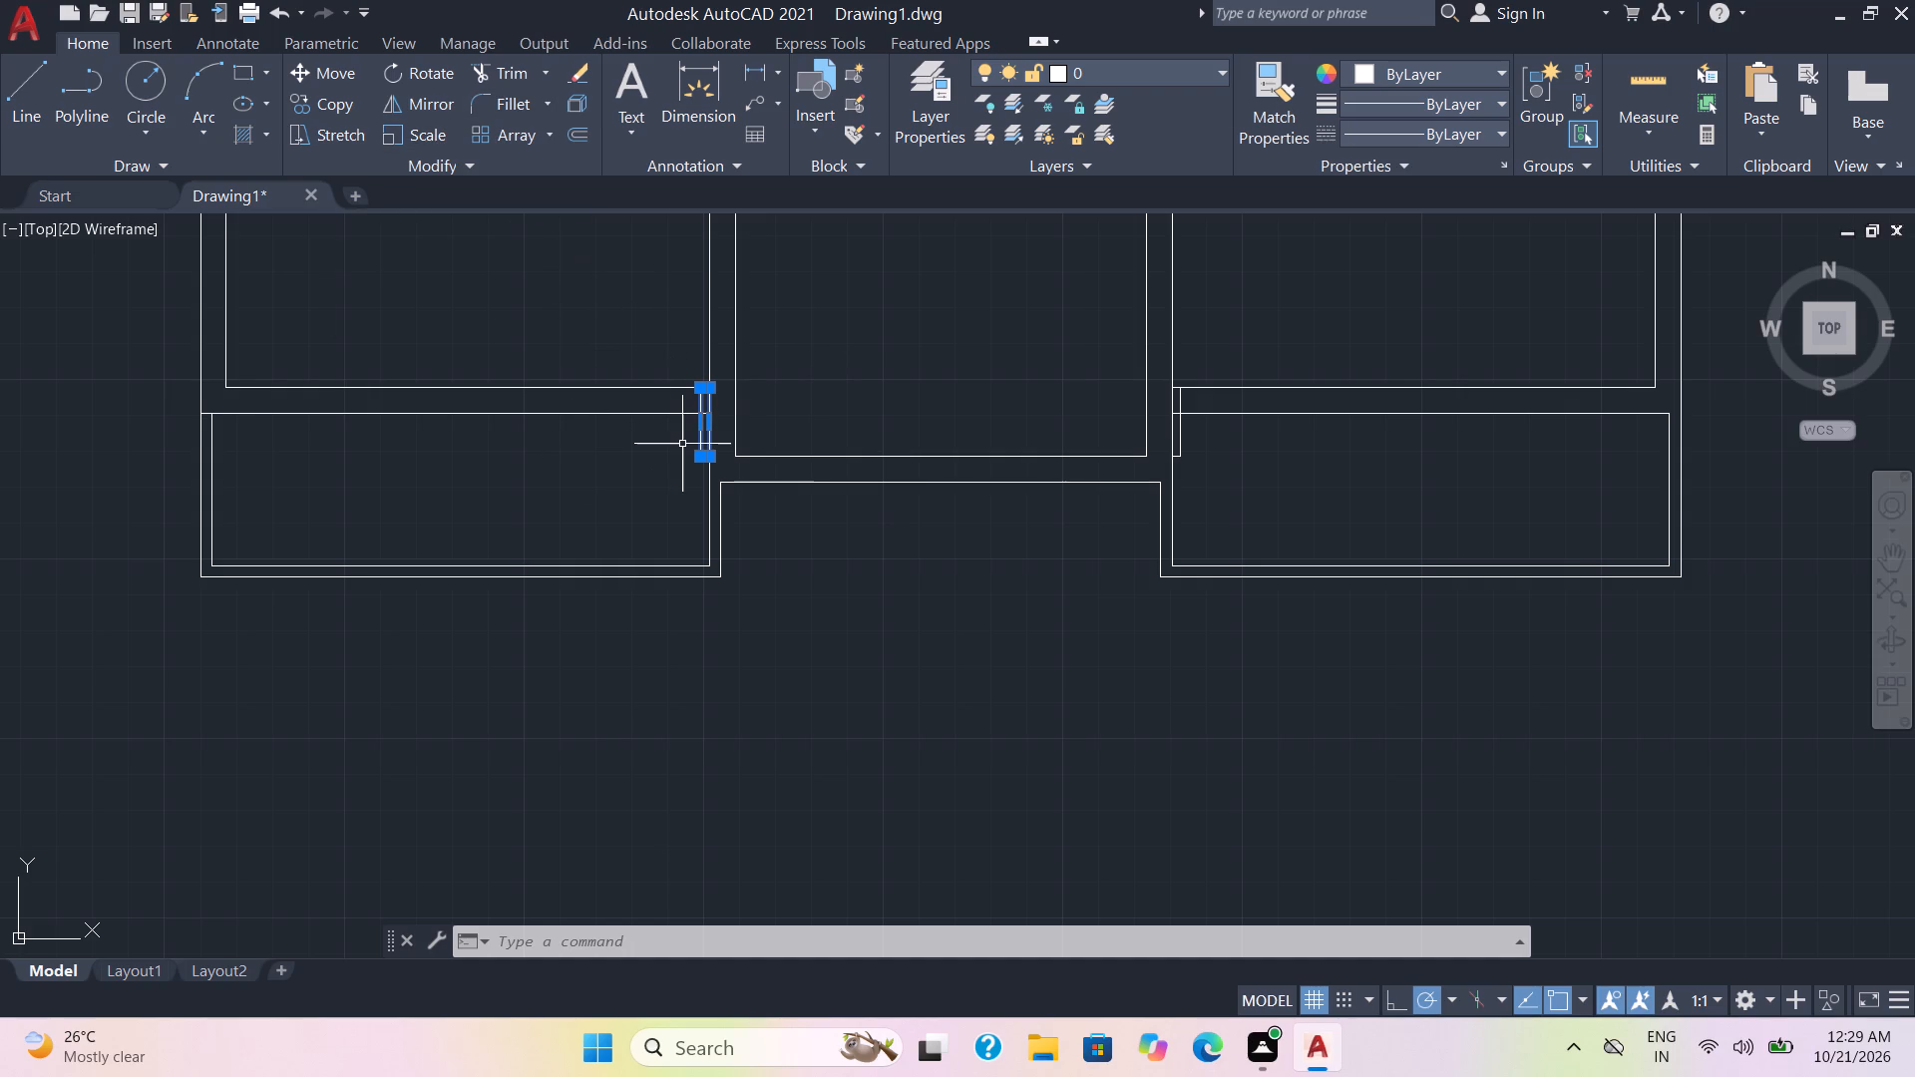
key("x")
key("Return")
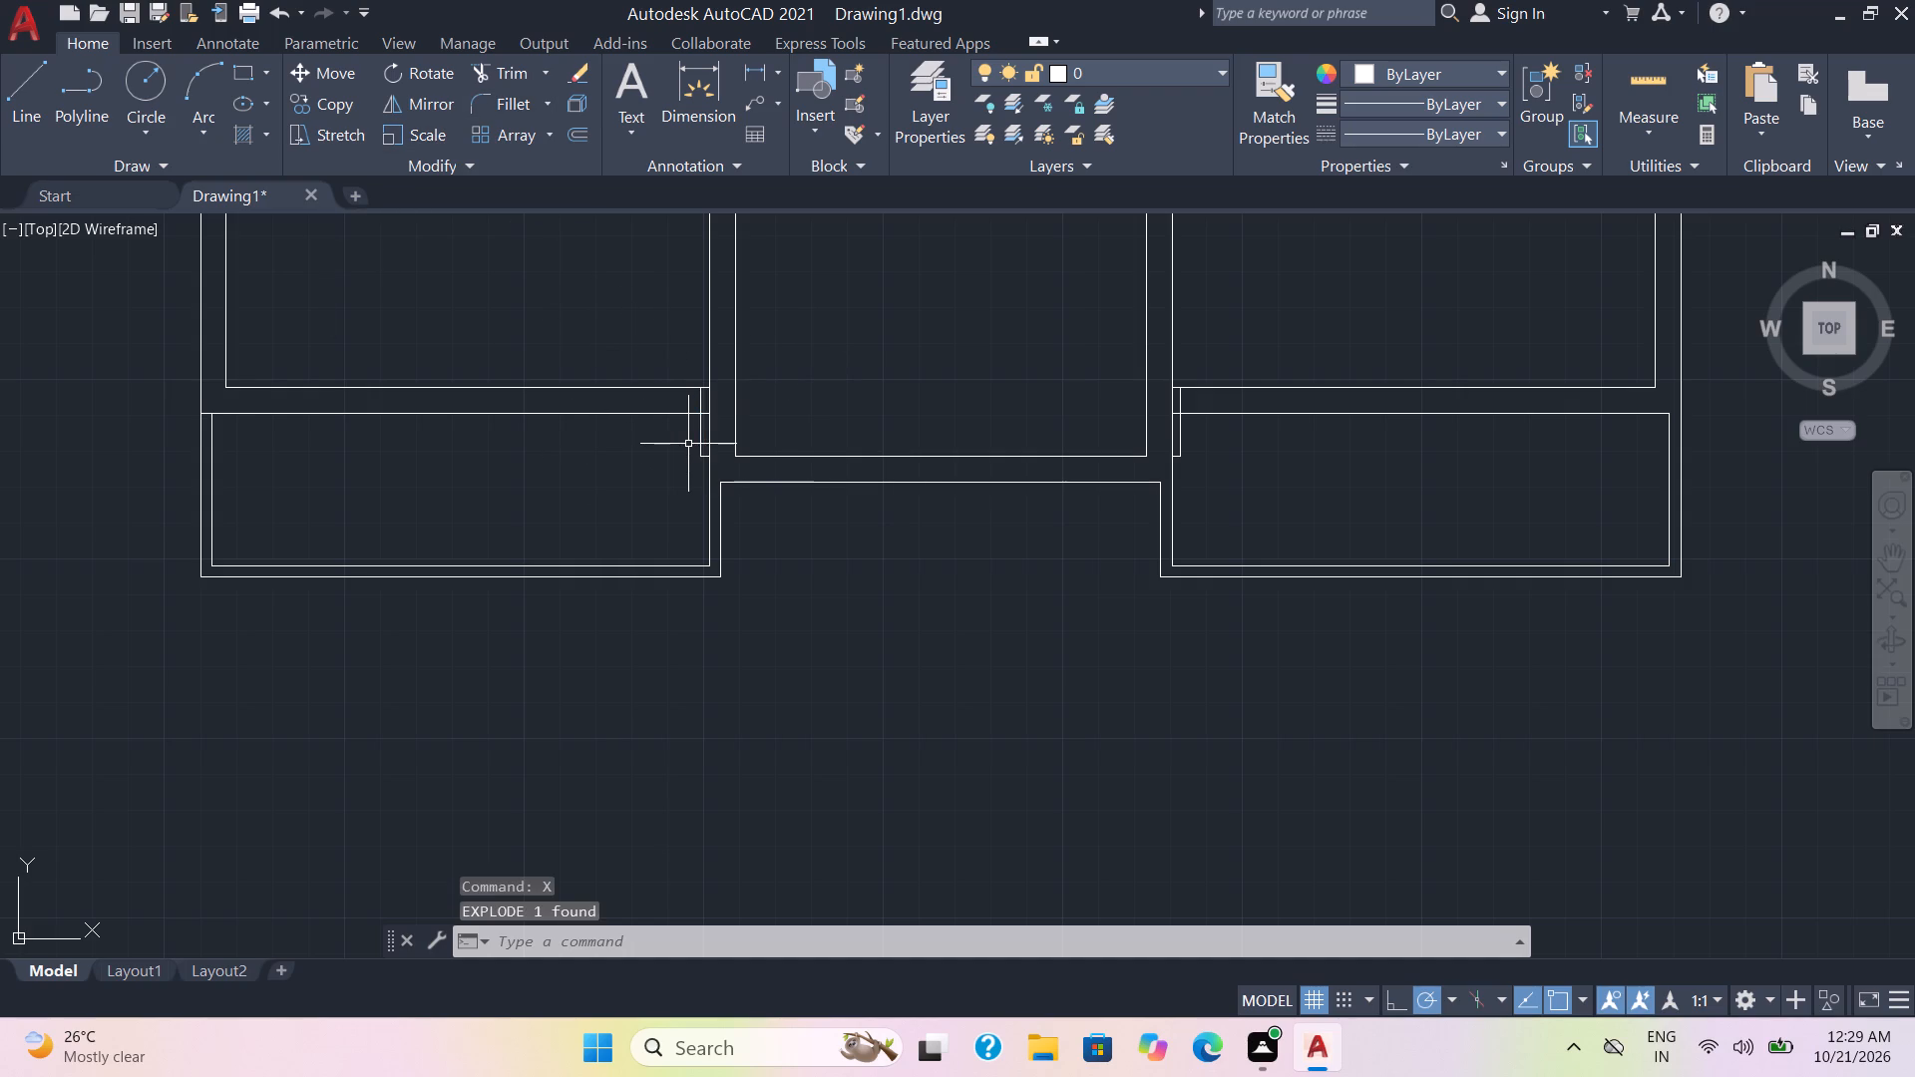
Offset the exploded rectangle's long left side by 3', placing the copy inside the central lower room.
scroll(681, 411, "up", 1)
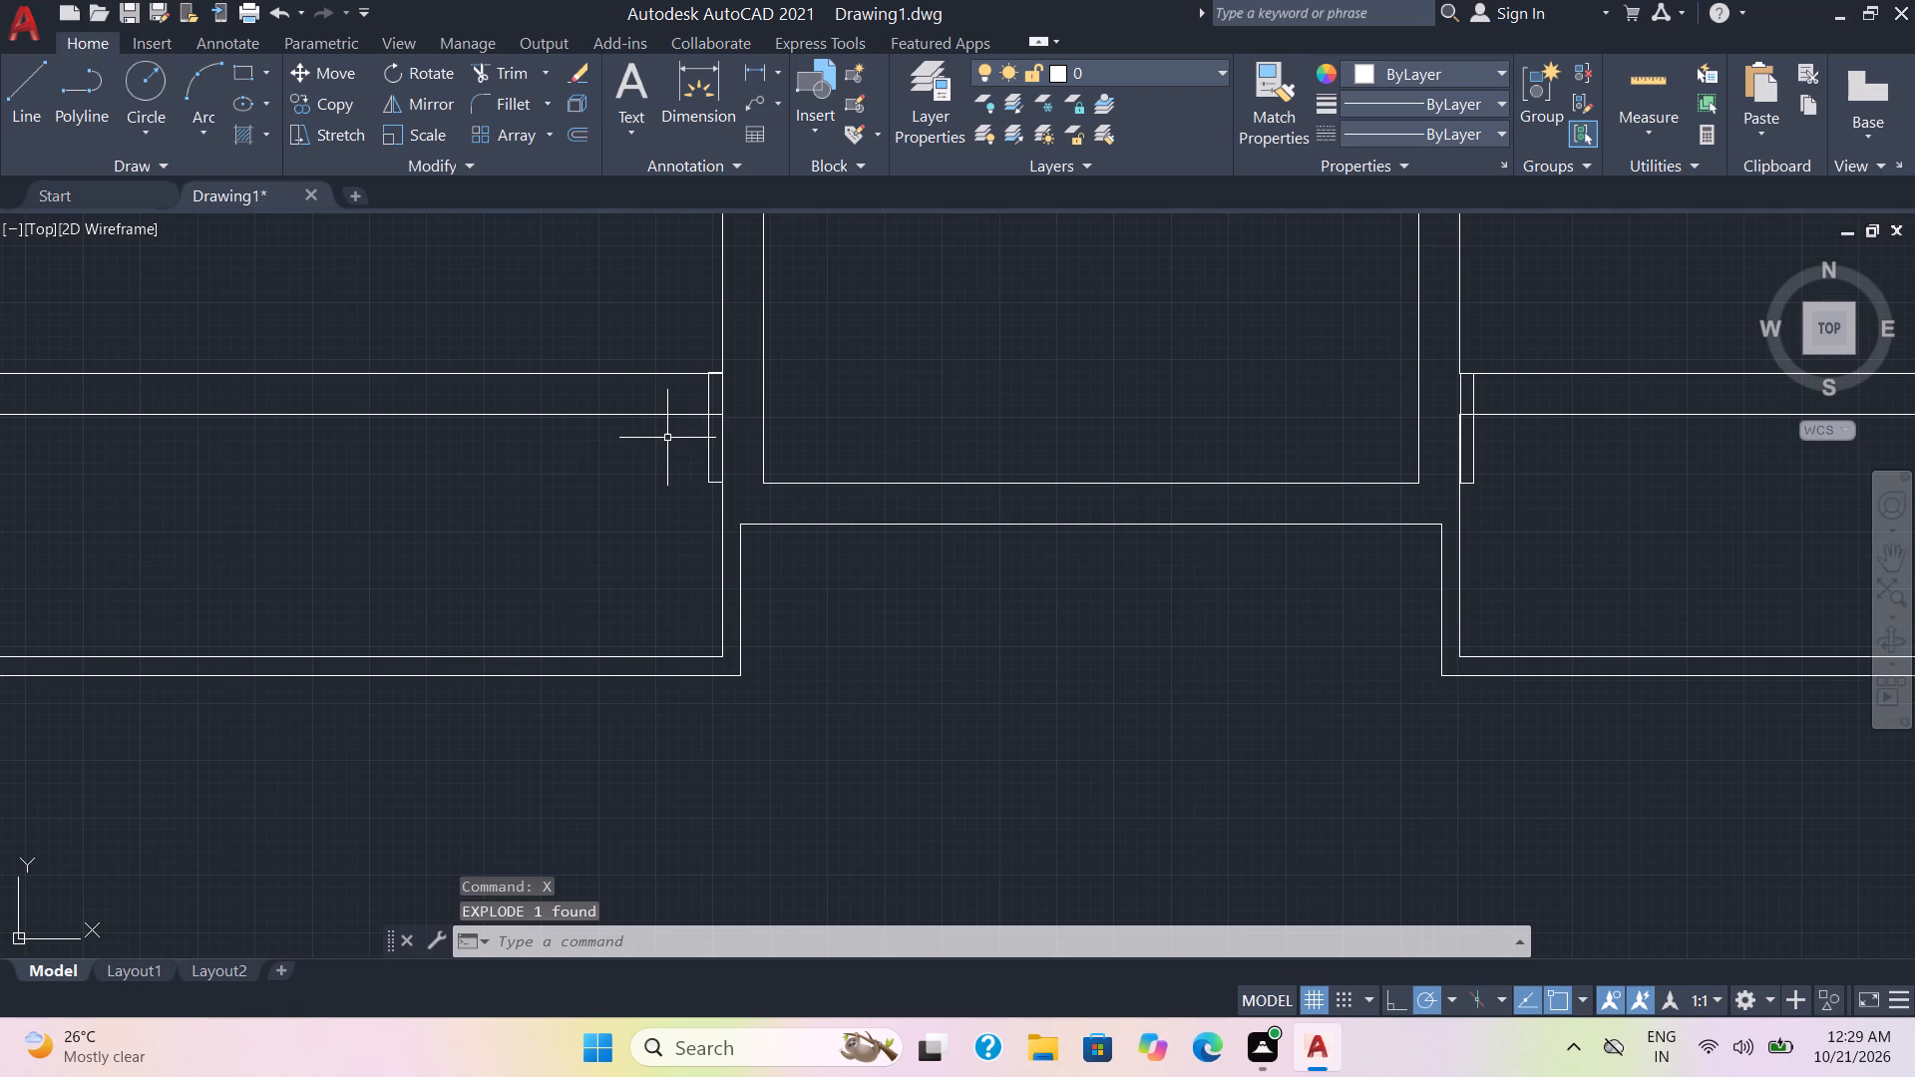
key("o")
key("Return")
key("3")
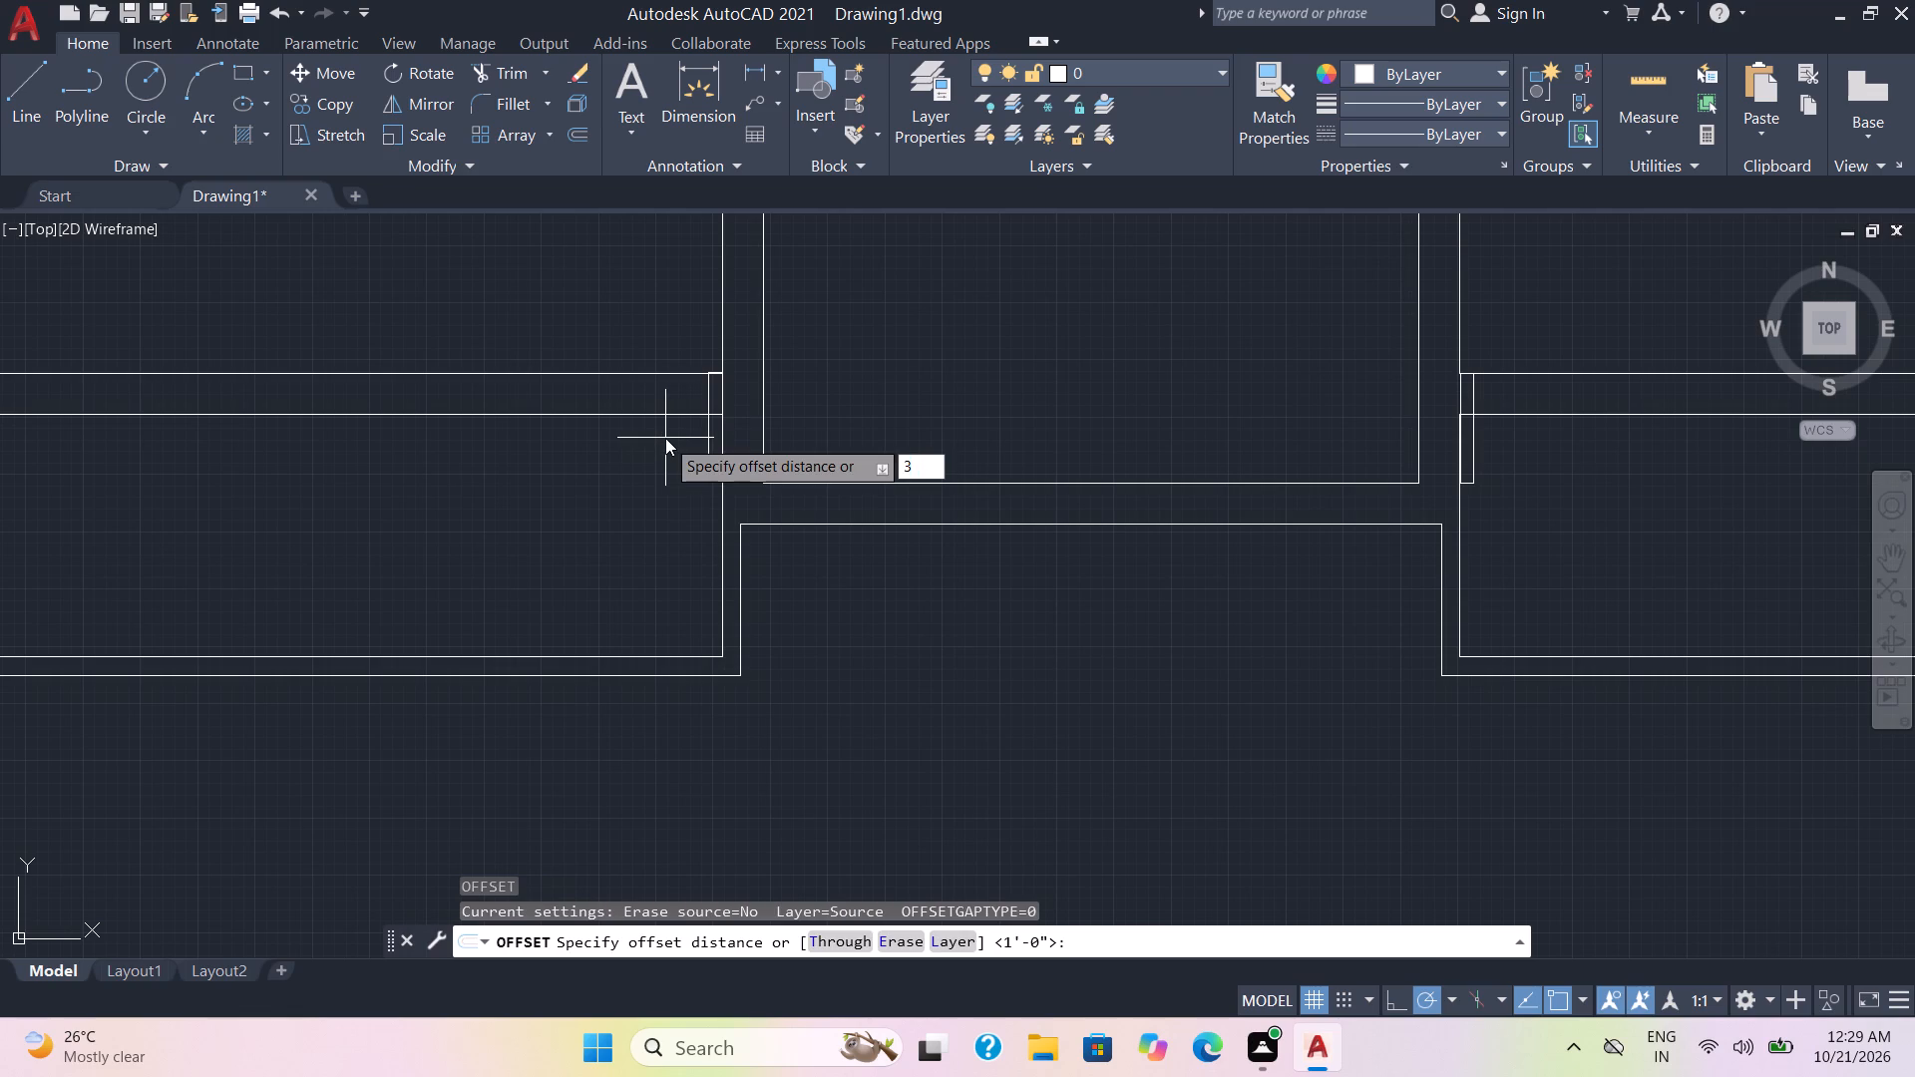
key("apostrophe")
key("Return")
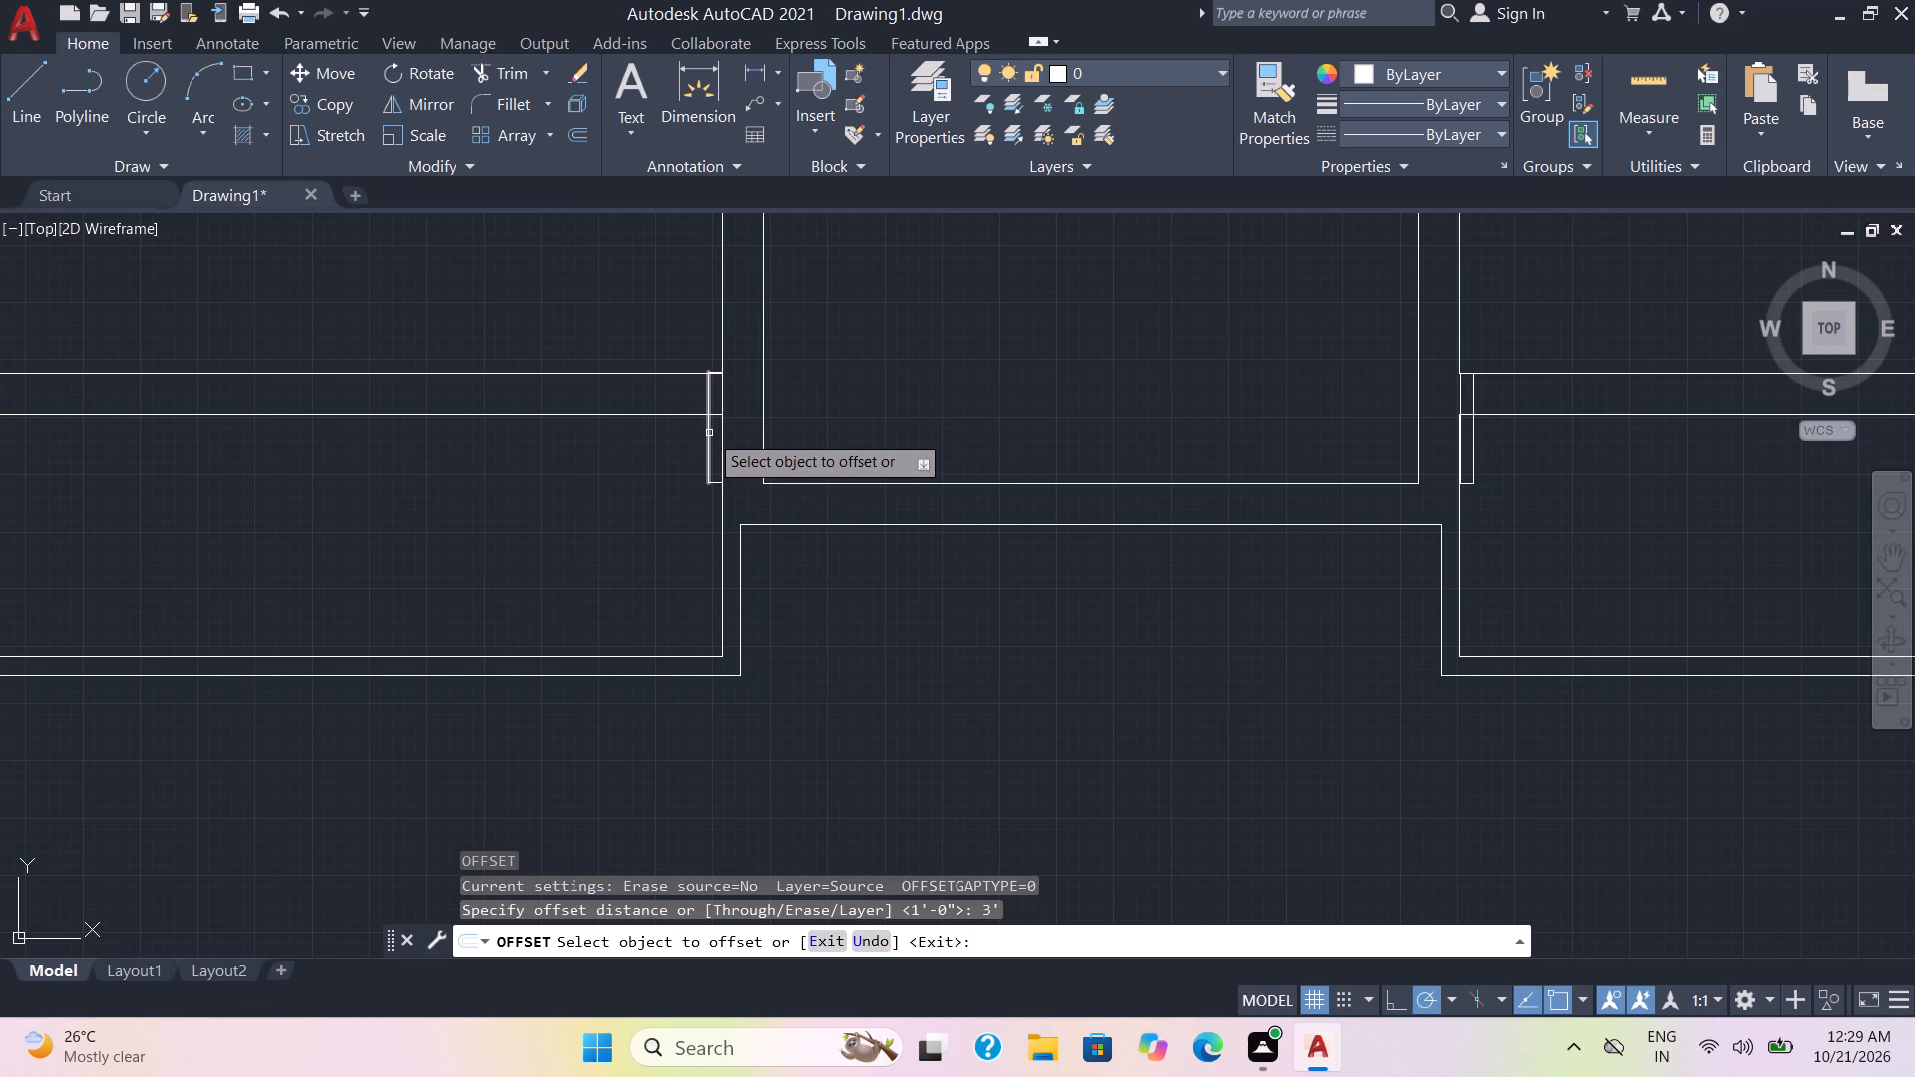
left_click(710, 434)
left_click(498, 421)
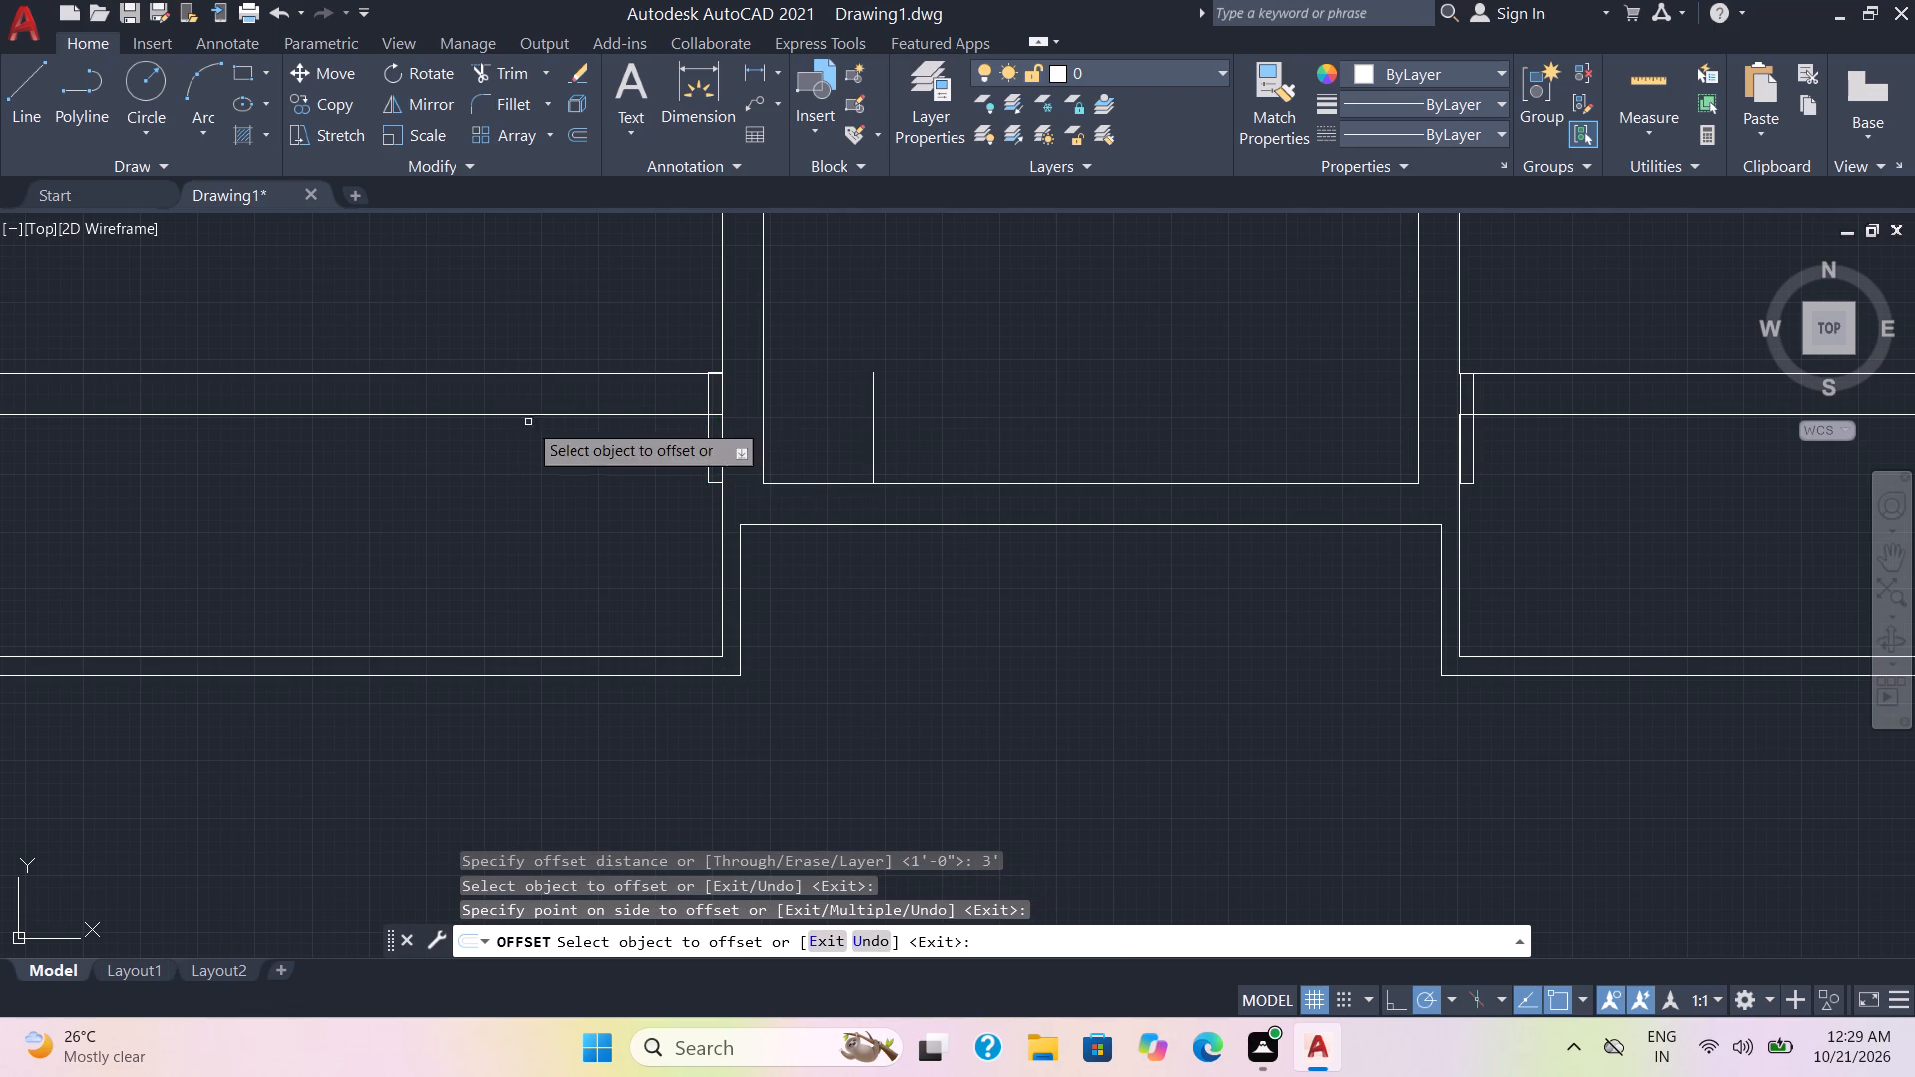
Offset the short top edge of the exploded rectangle at the central lower room's left wall 3' downward.
scroll(714, 372, "up", 2)
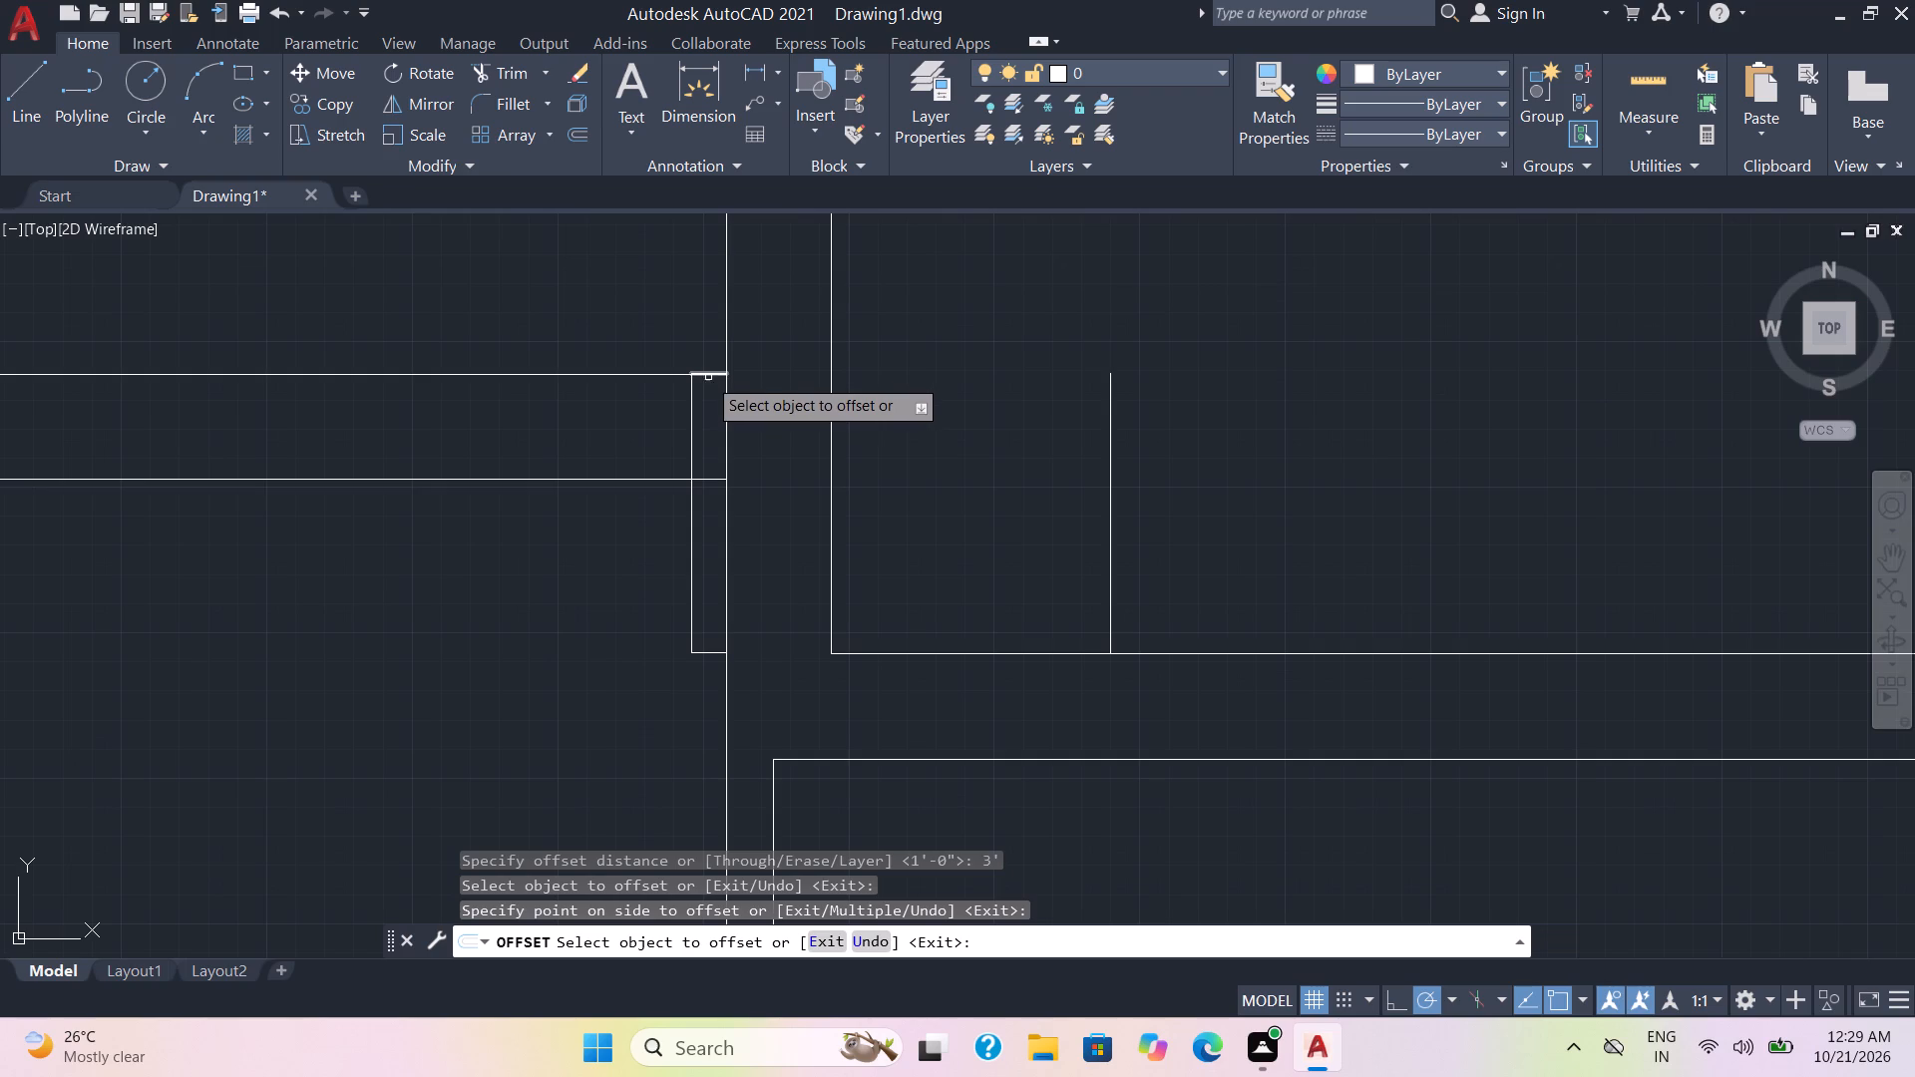
left_click(711, 373)
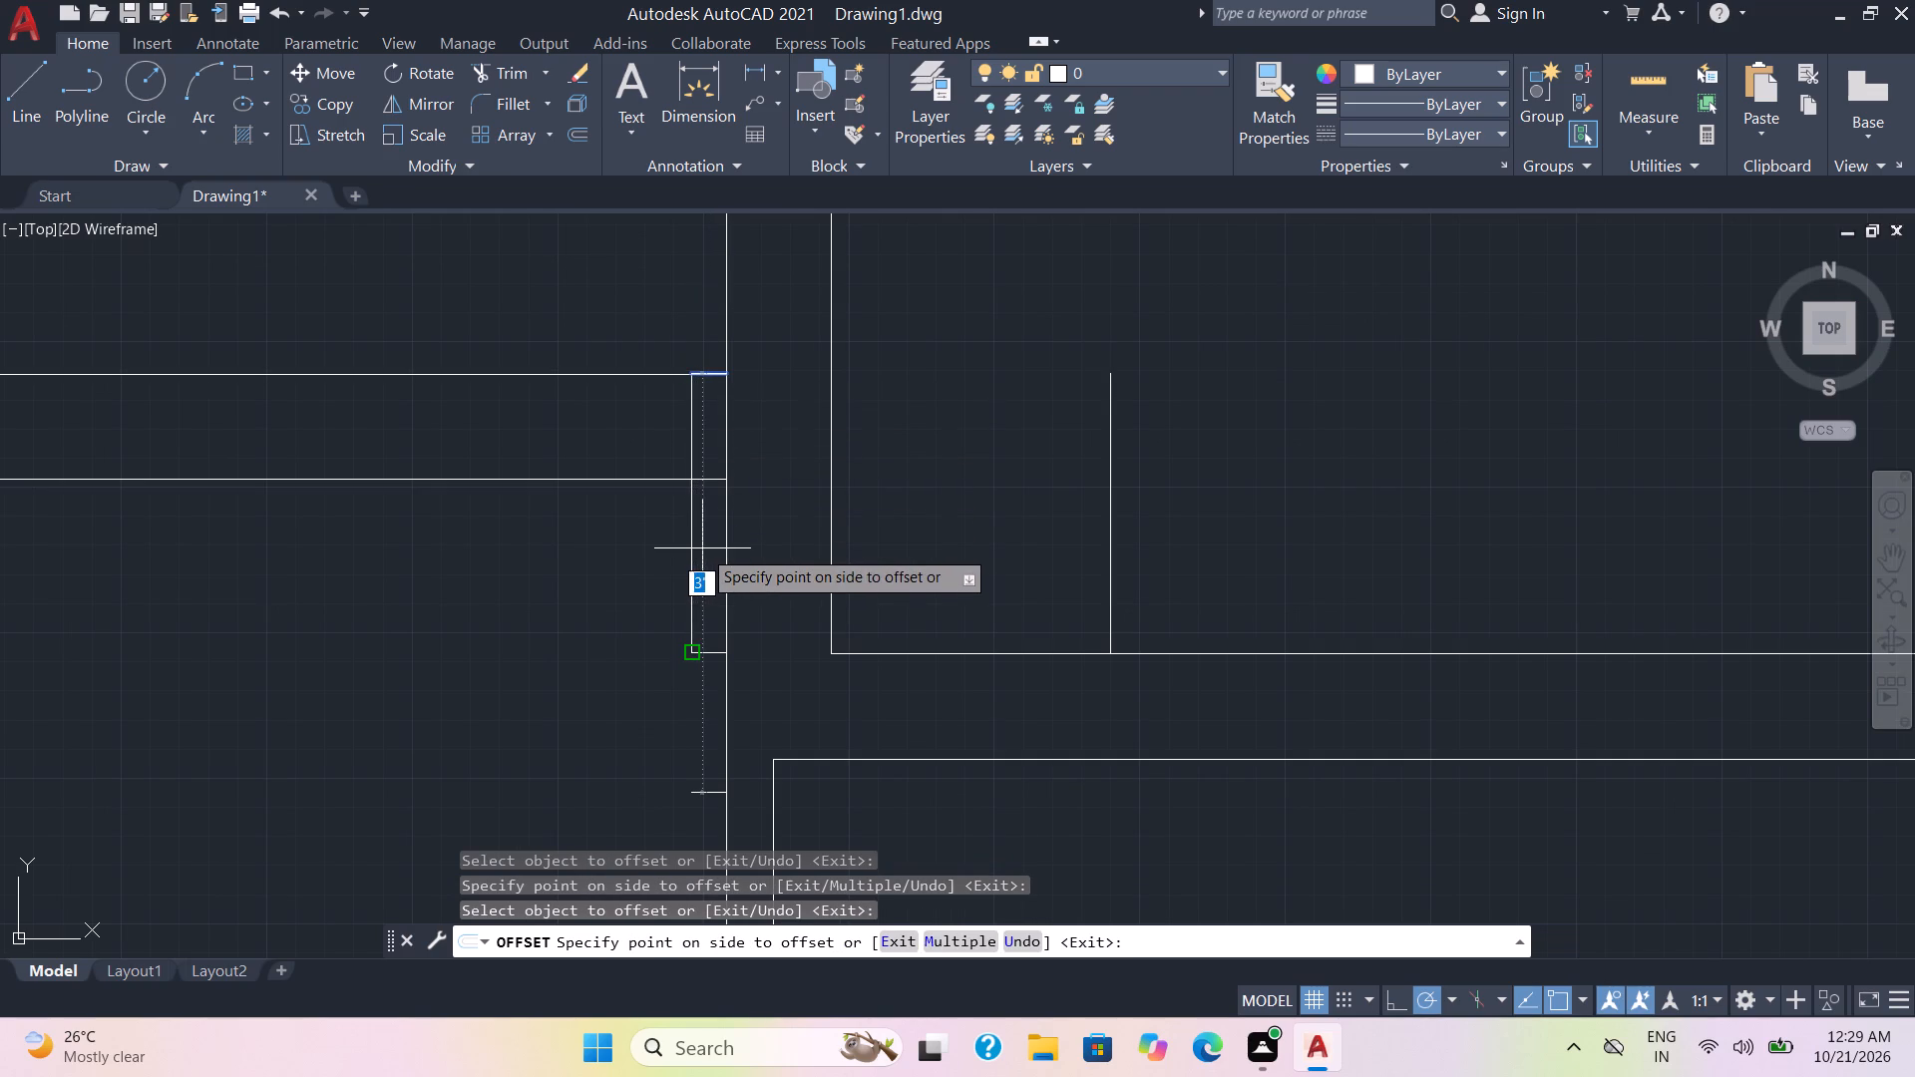
left_click(702, 550)
scroll(674, 605, "down", 1)
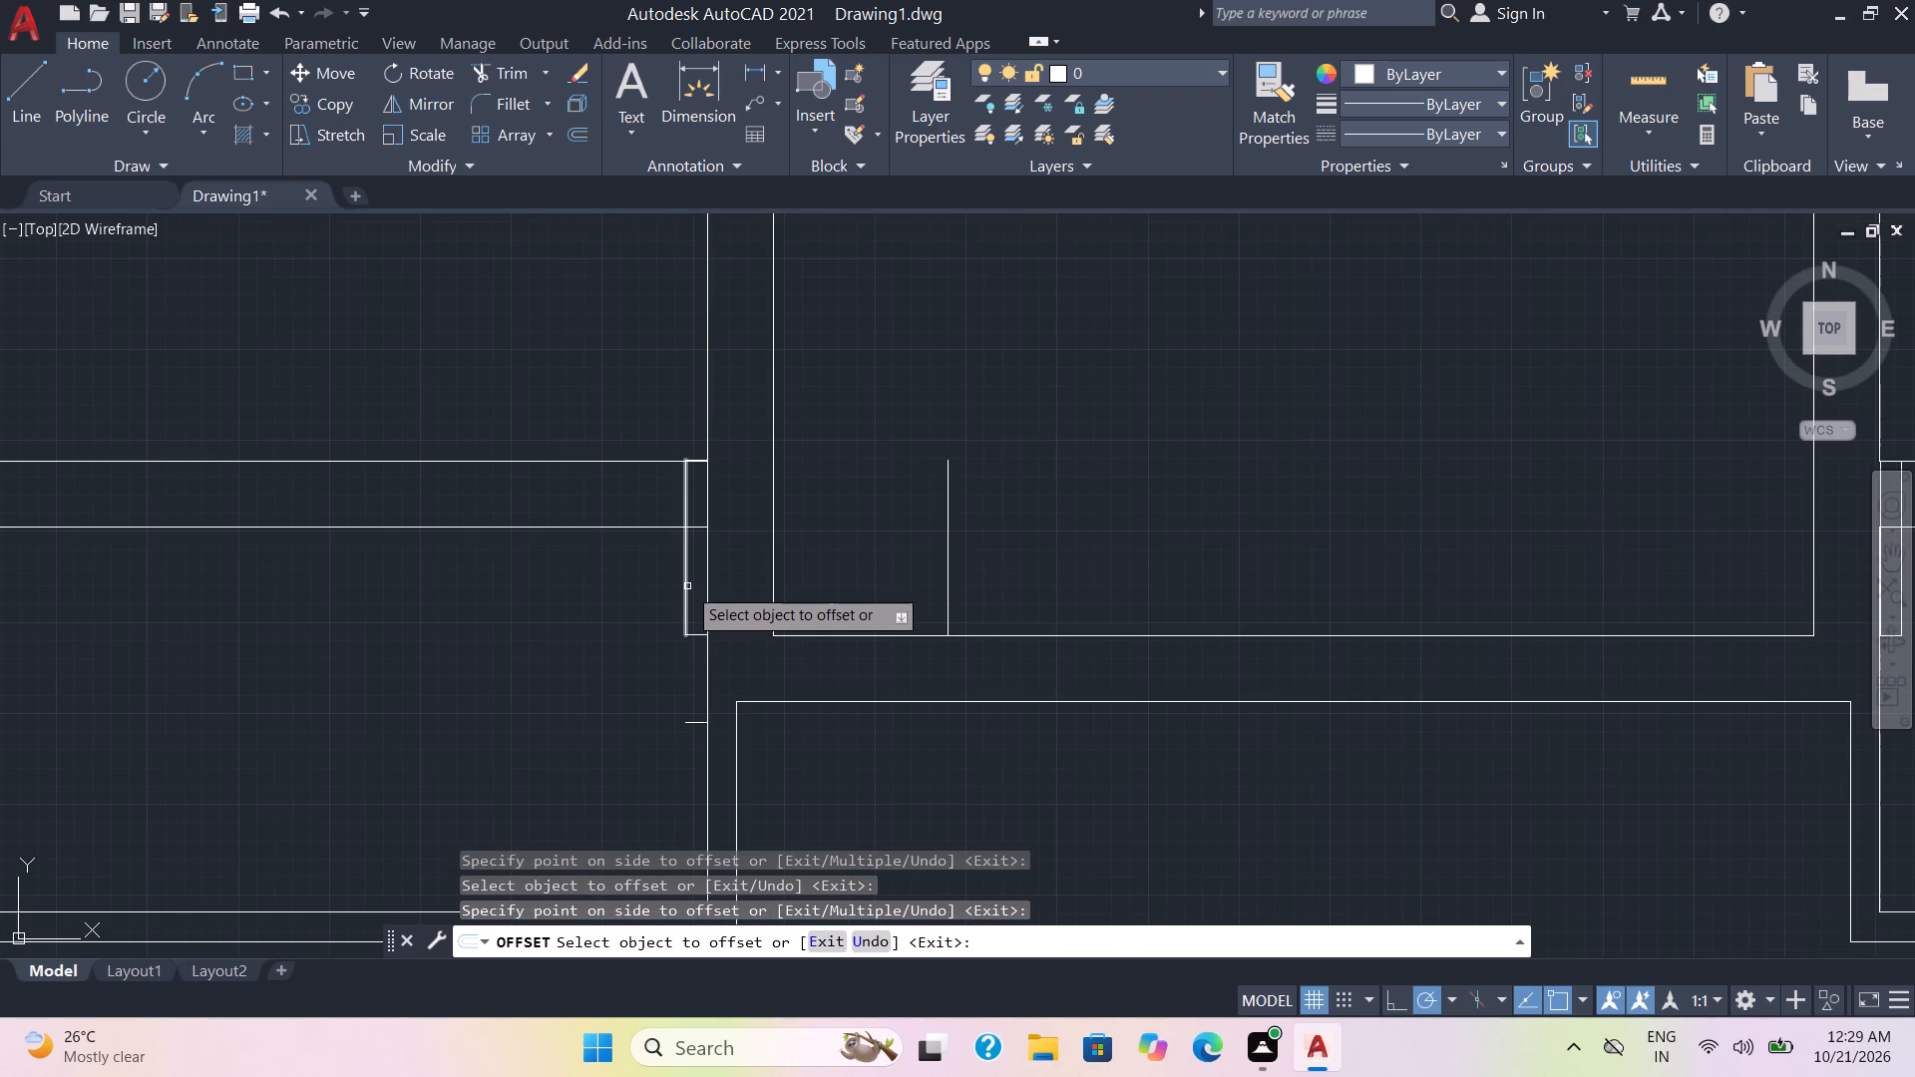
key("Escape")
Extend that rectangle's long sides down to the offset edge, and trim its old bottom edge and the cross wall line inside it.
scroll(620, 575, "down", 1)
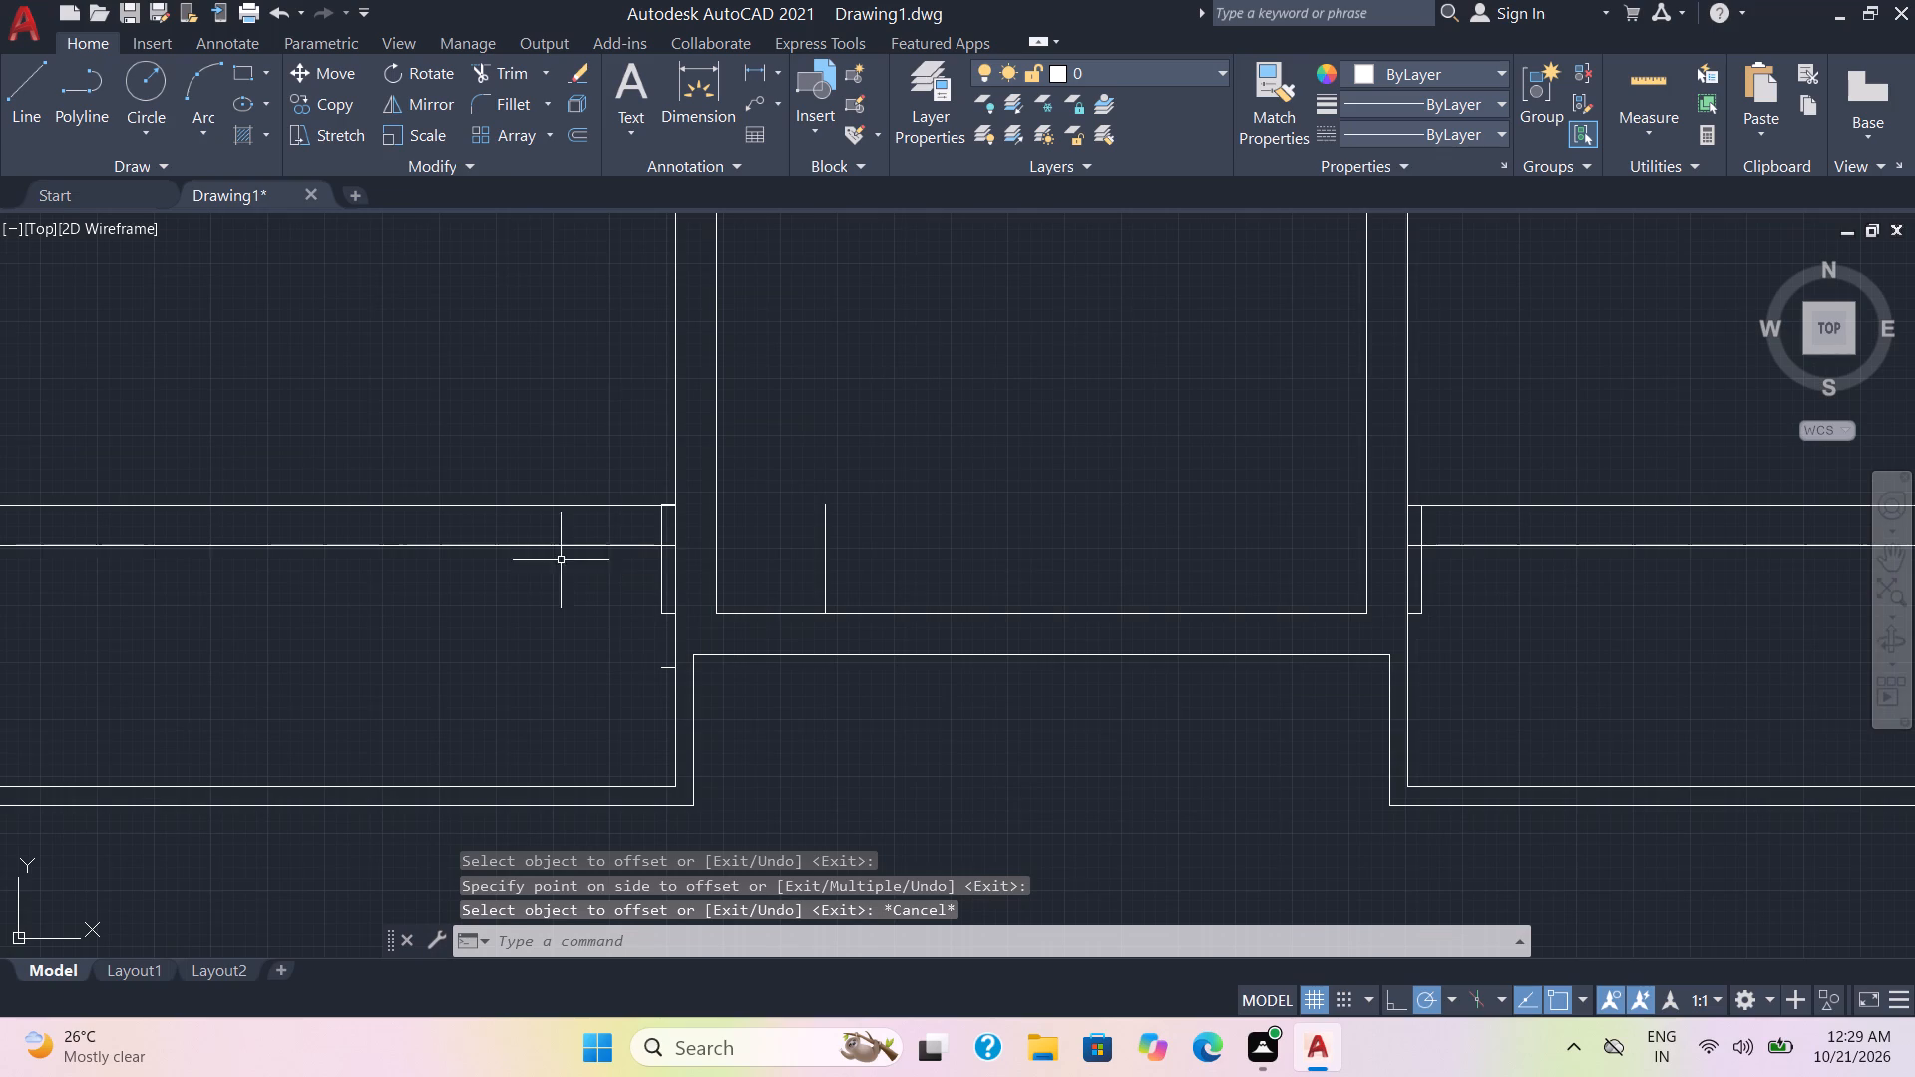
left_click(520, 72)
scroll(531, 294, "down", 2)
scroll(535, 410, "up", 2)
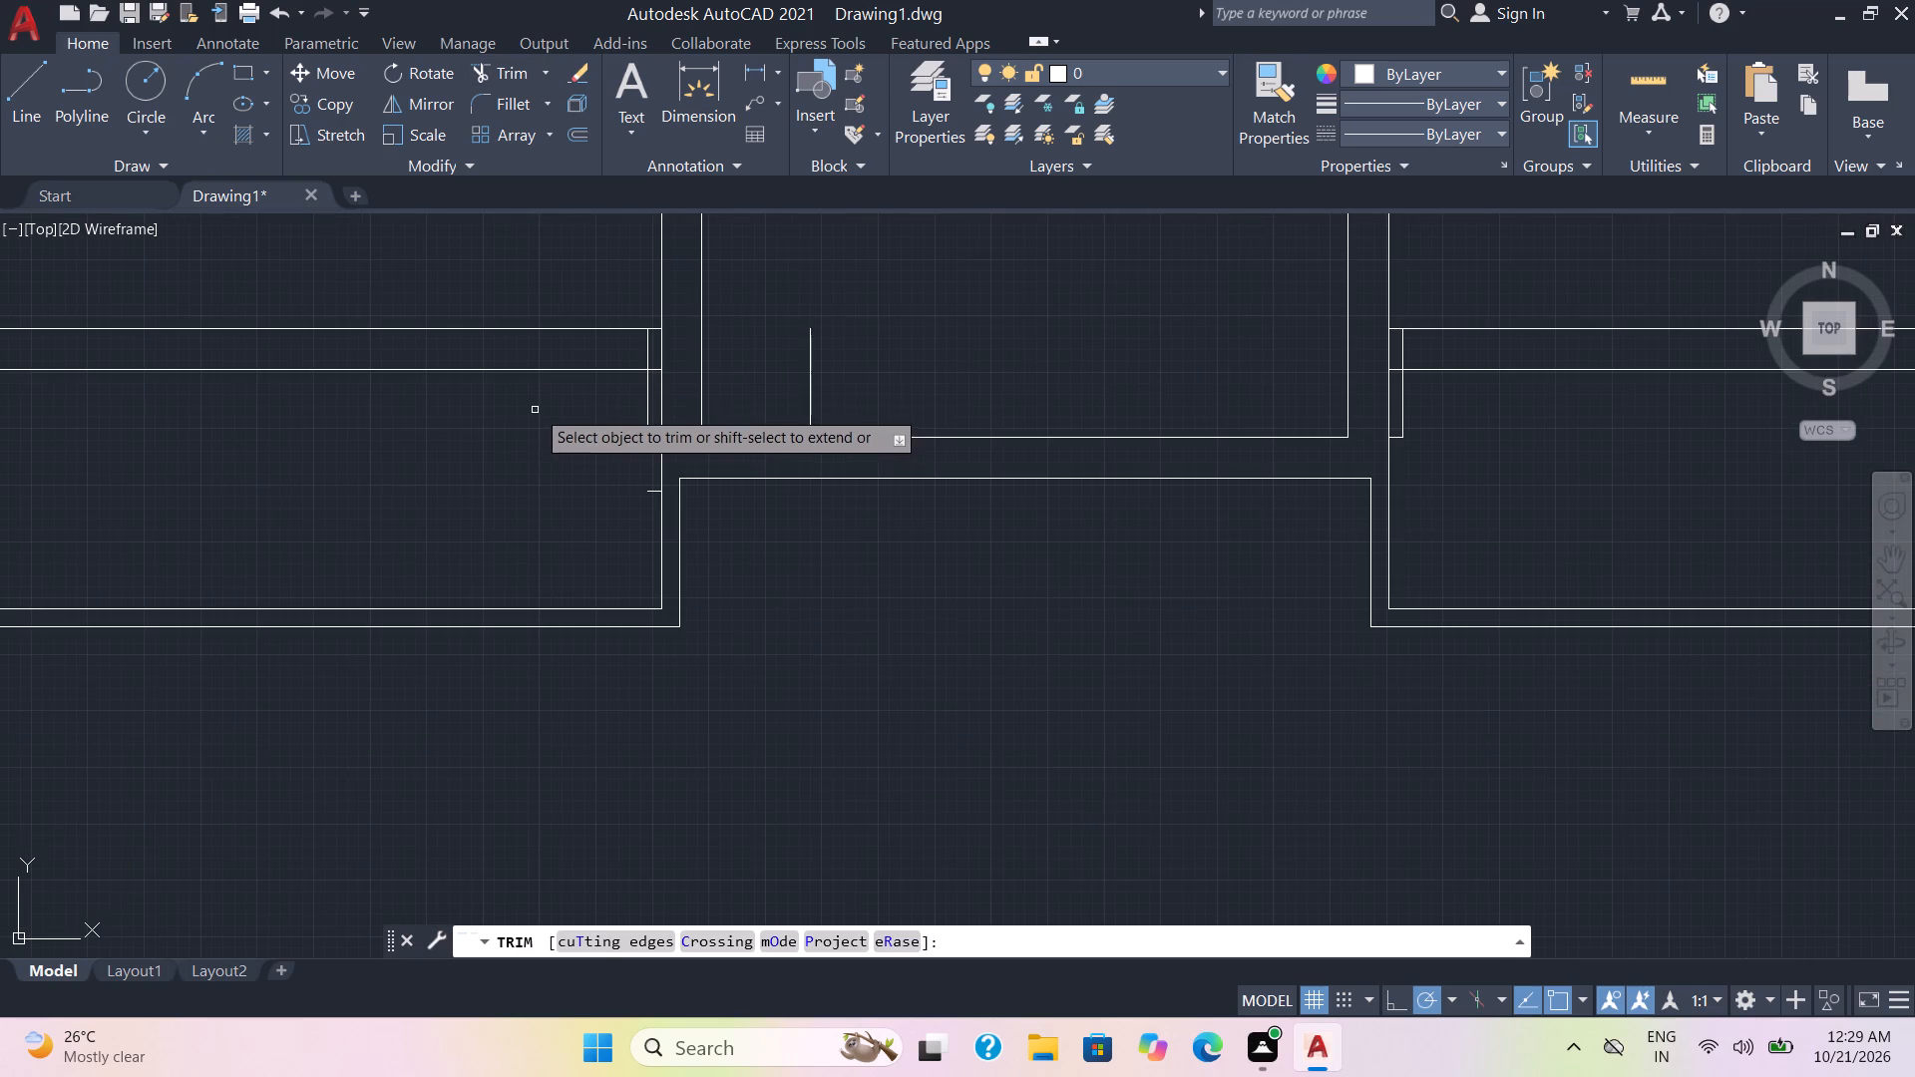
left_click(648, 395, "shift")
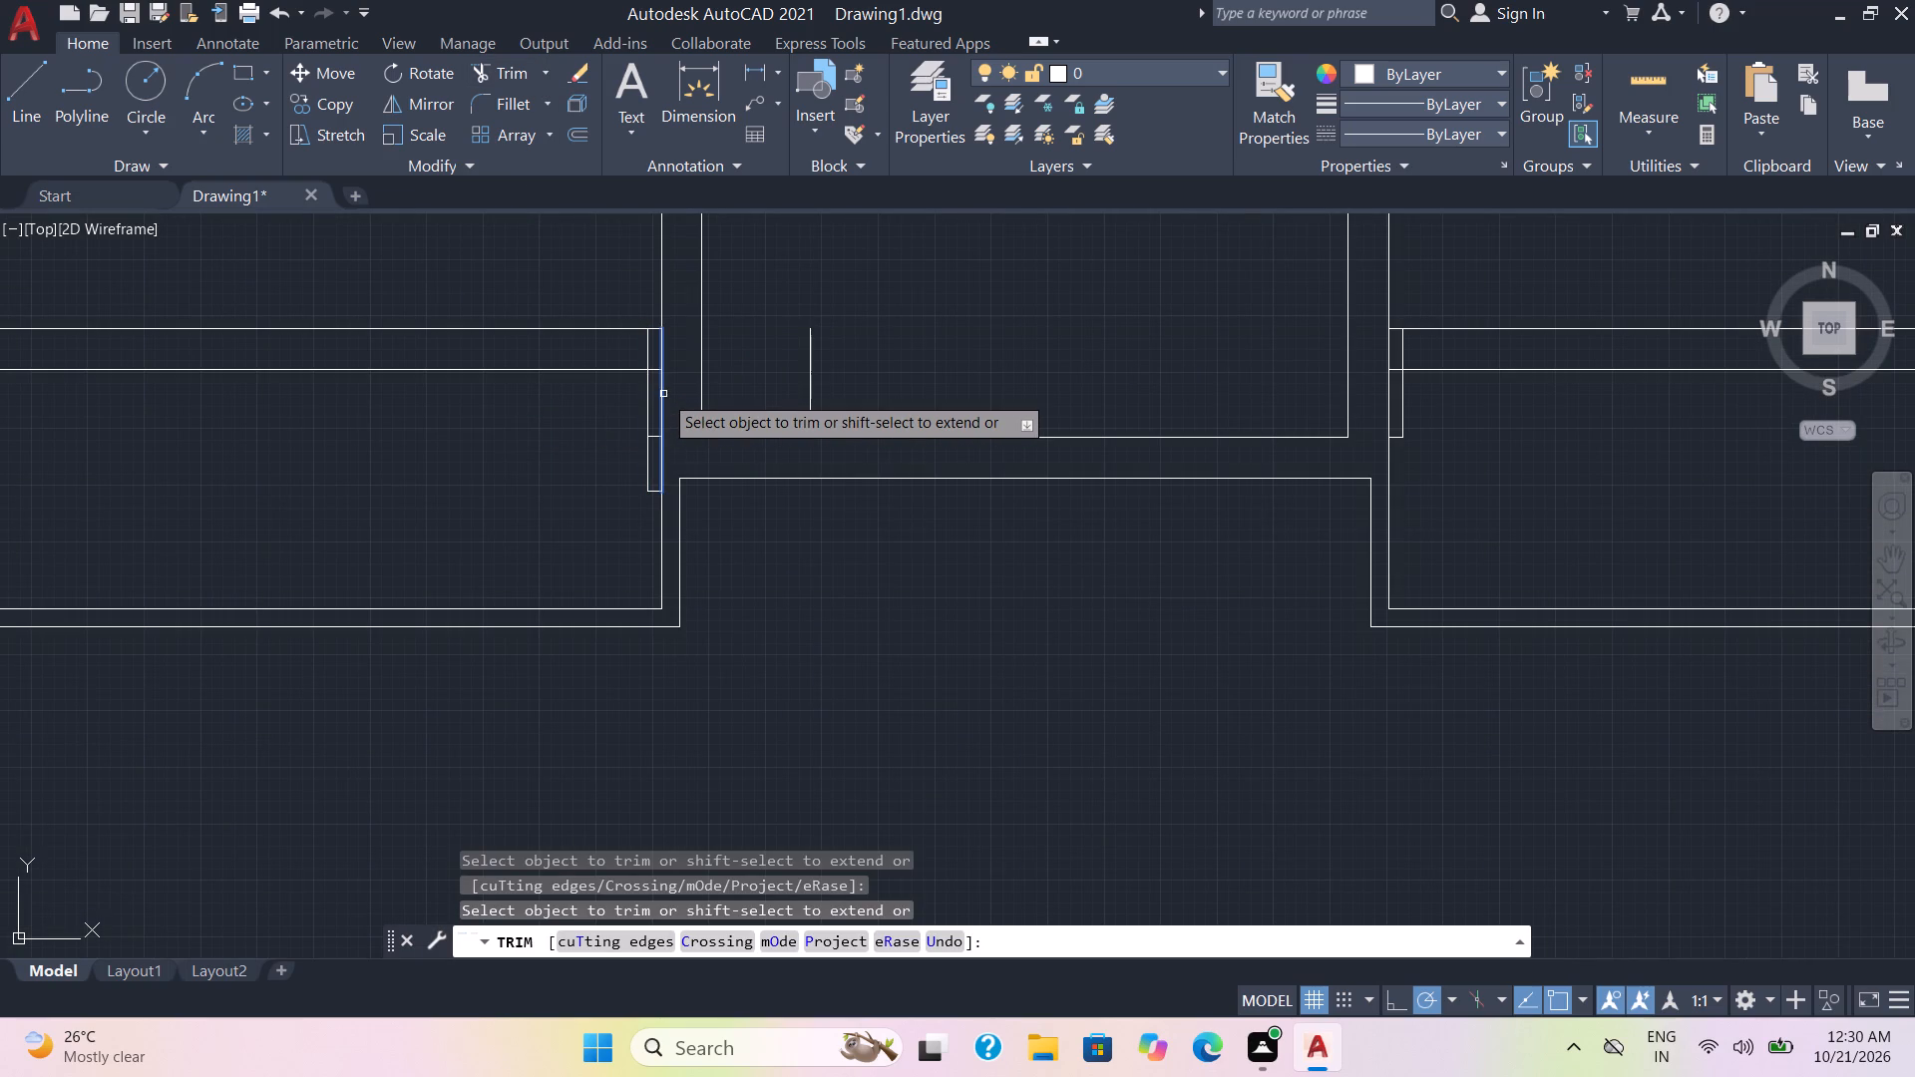
left_click(663, 394, "shift")
left_click(652, 369)
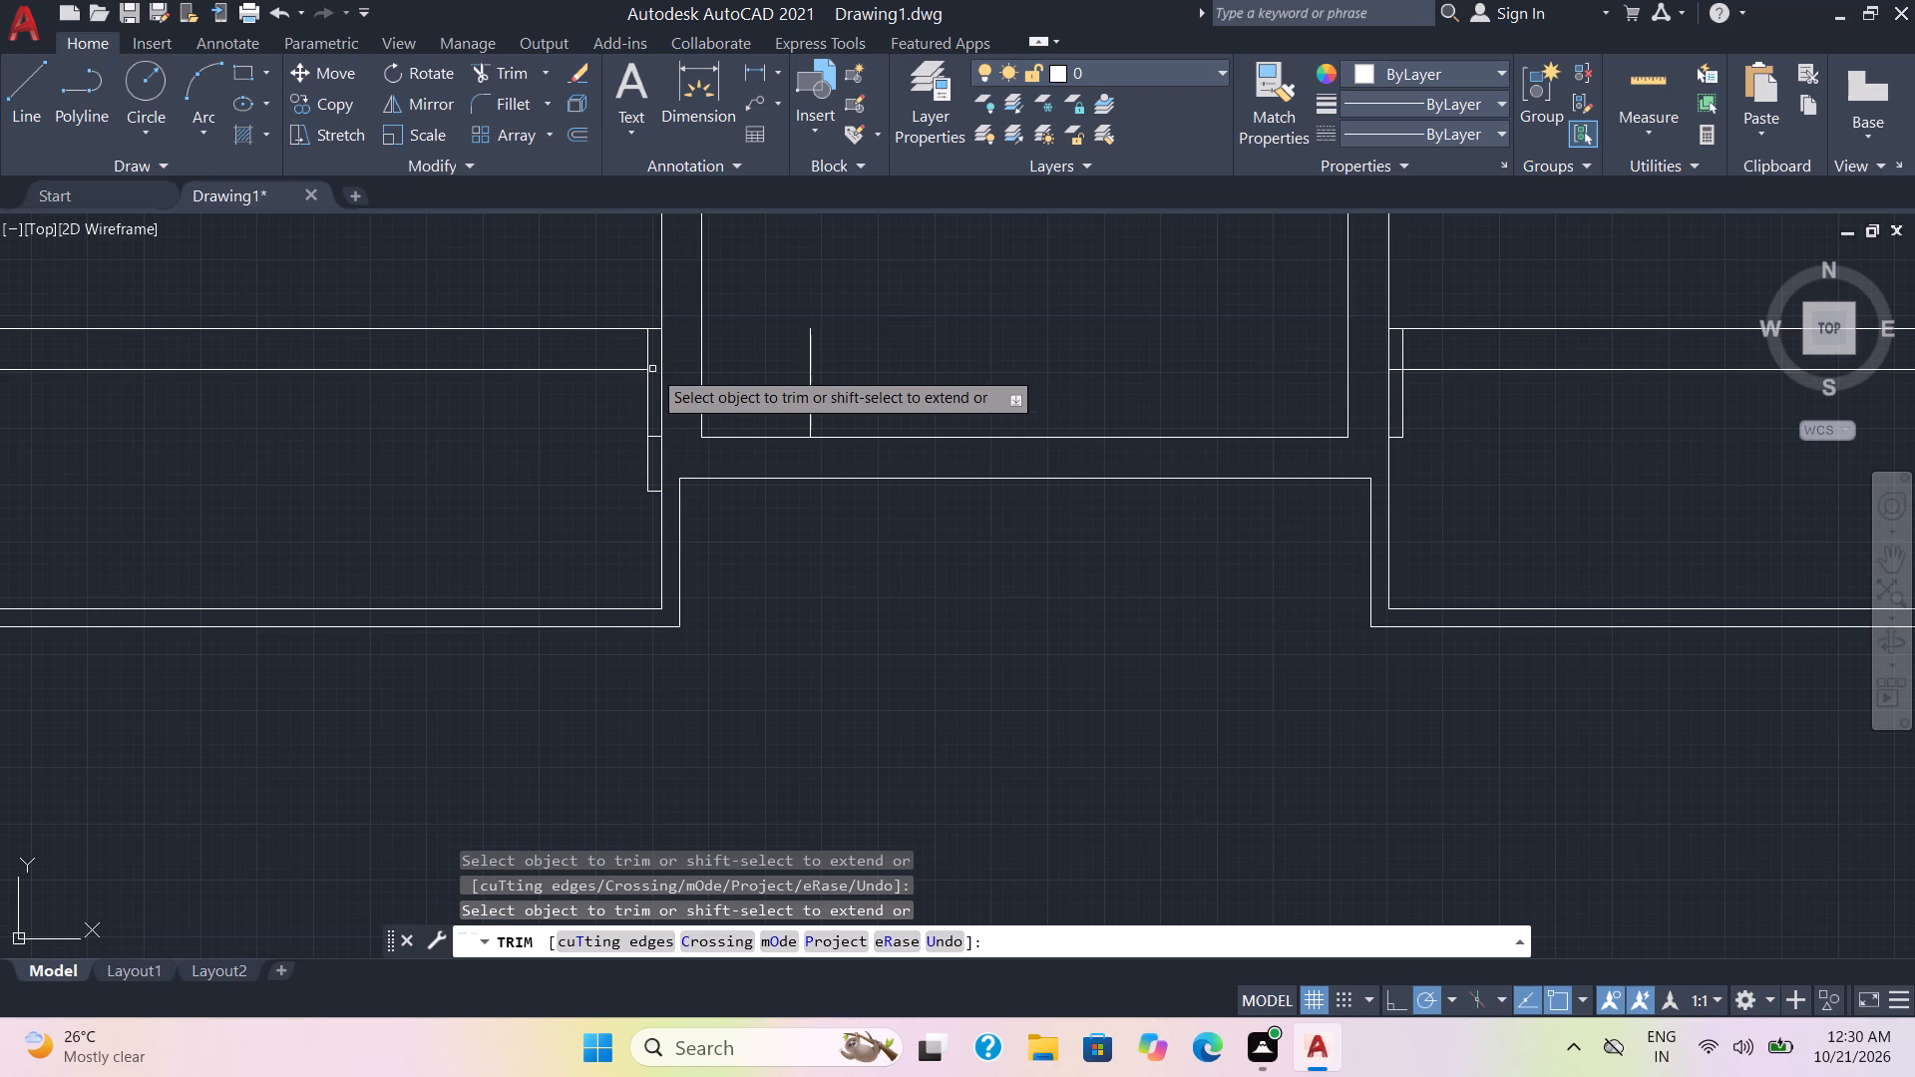
left_click(657, 437)
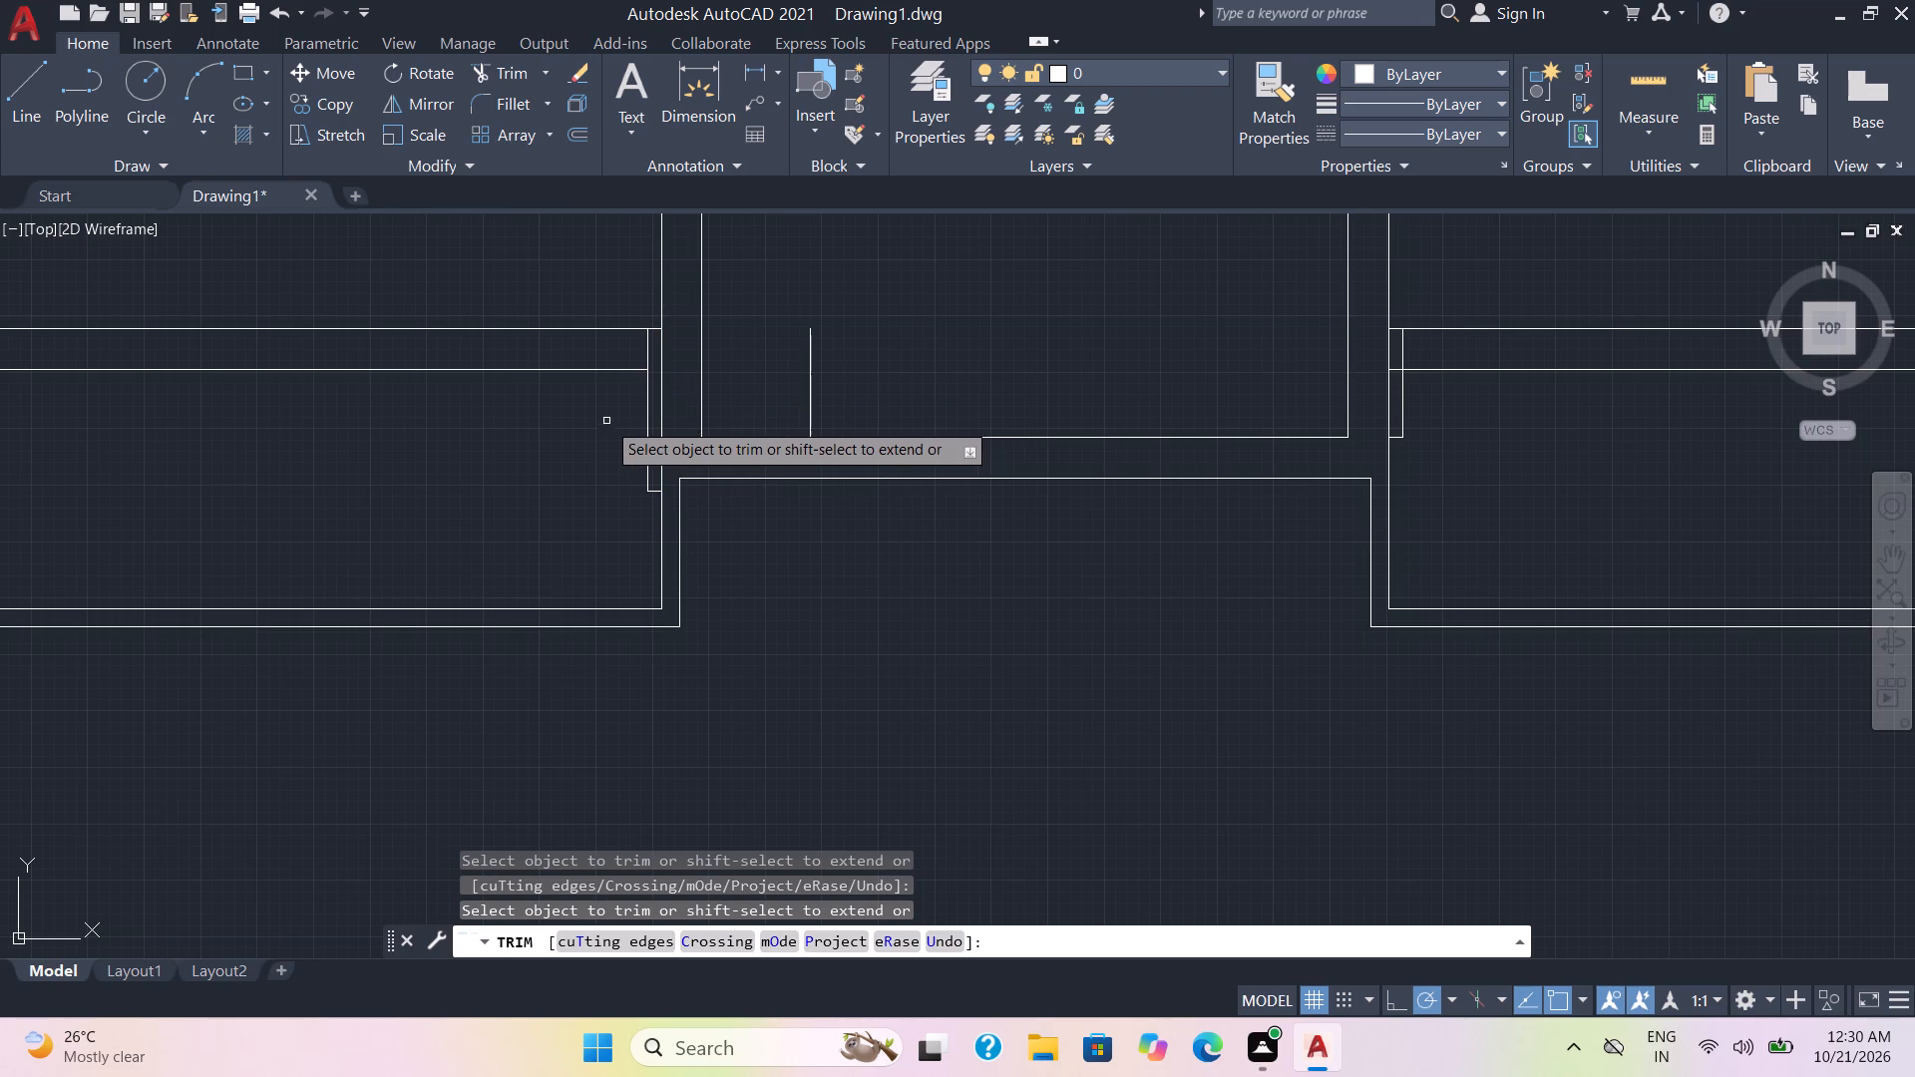
Remove the loose vertical offset line standing inside the central lower room near its left wall.
scroll(606, 421, "down", 1)
scroll(830, 454, "up", 1)
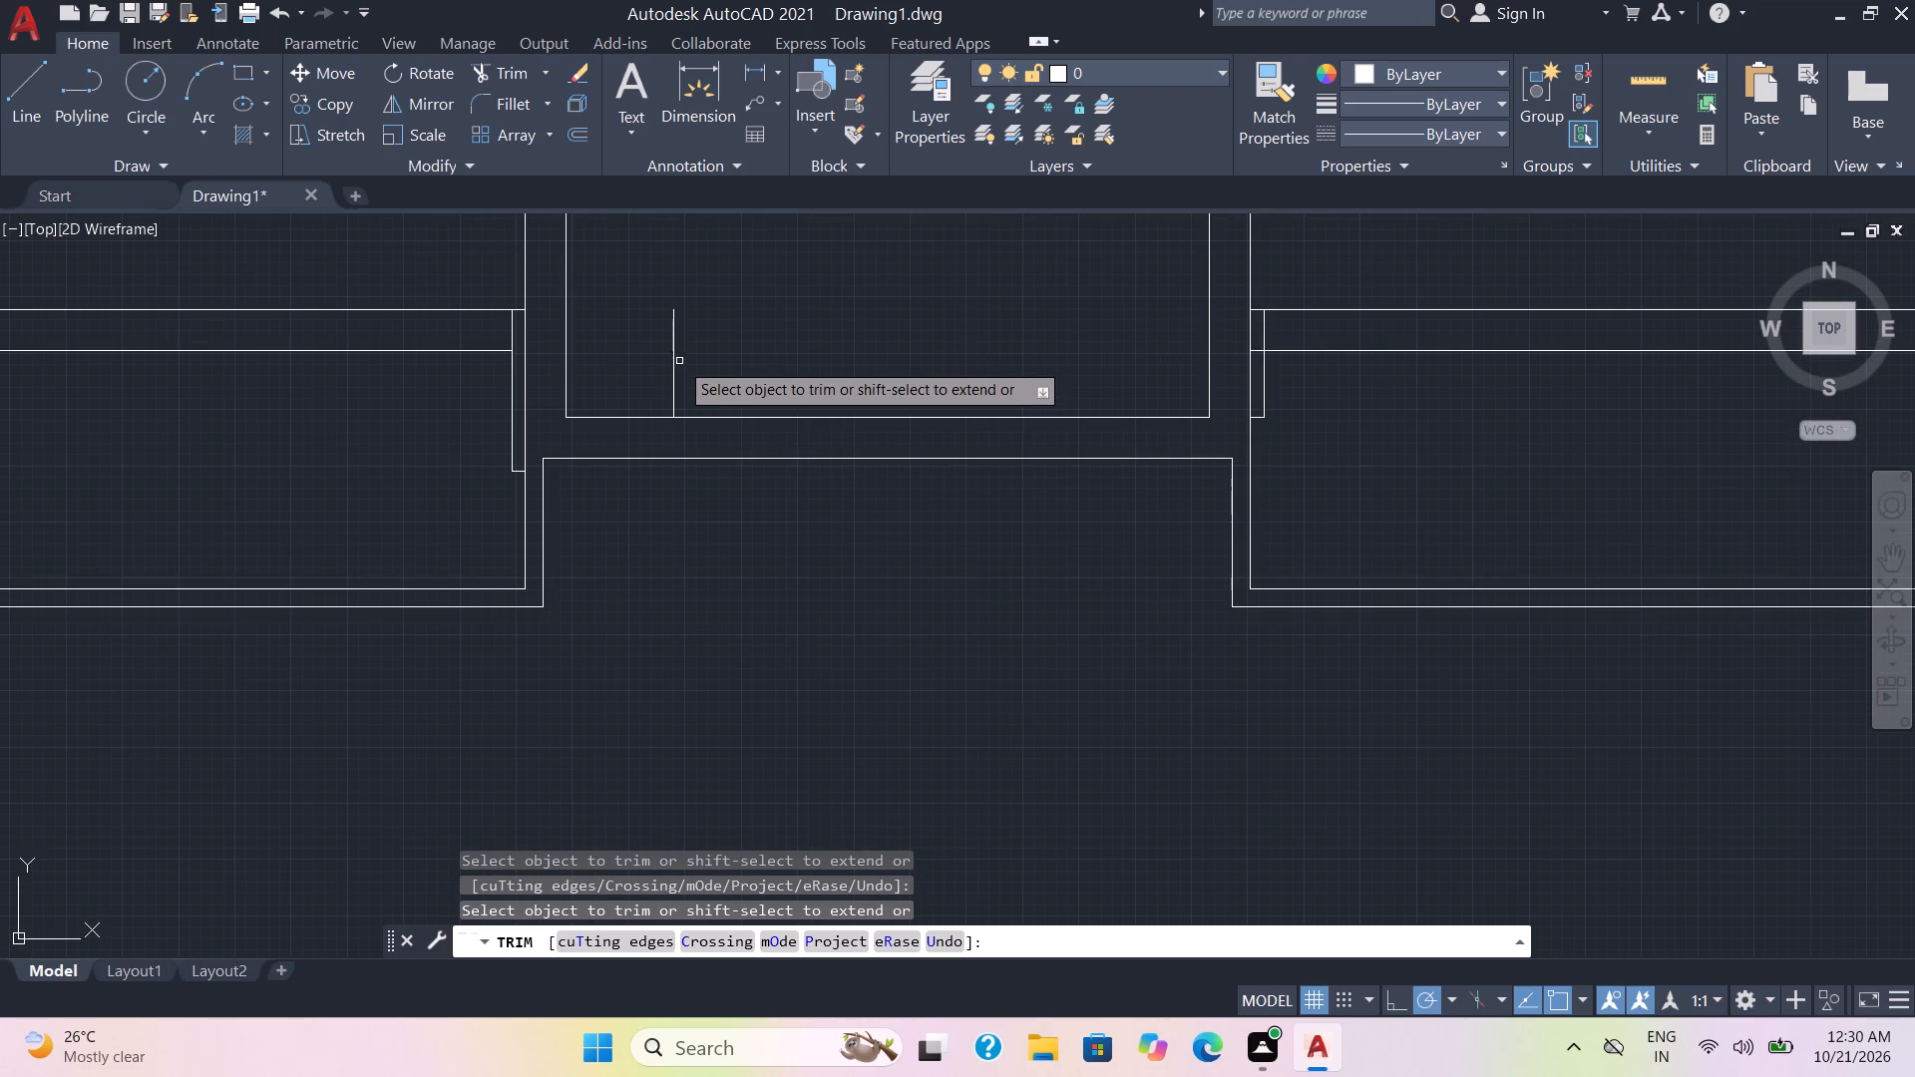
left_click(675, 364)
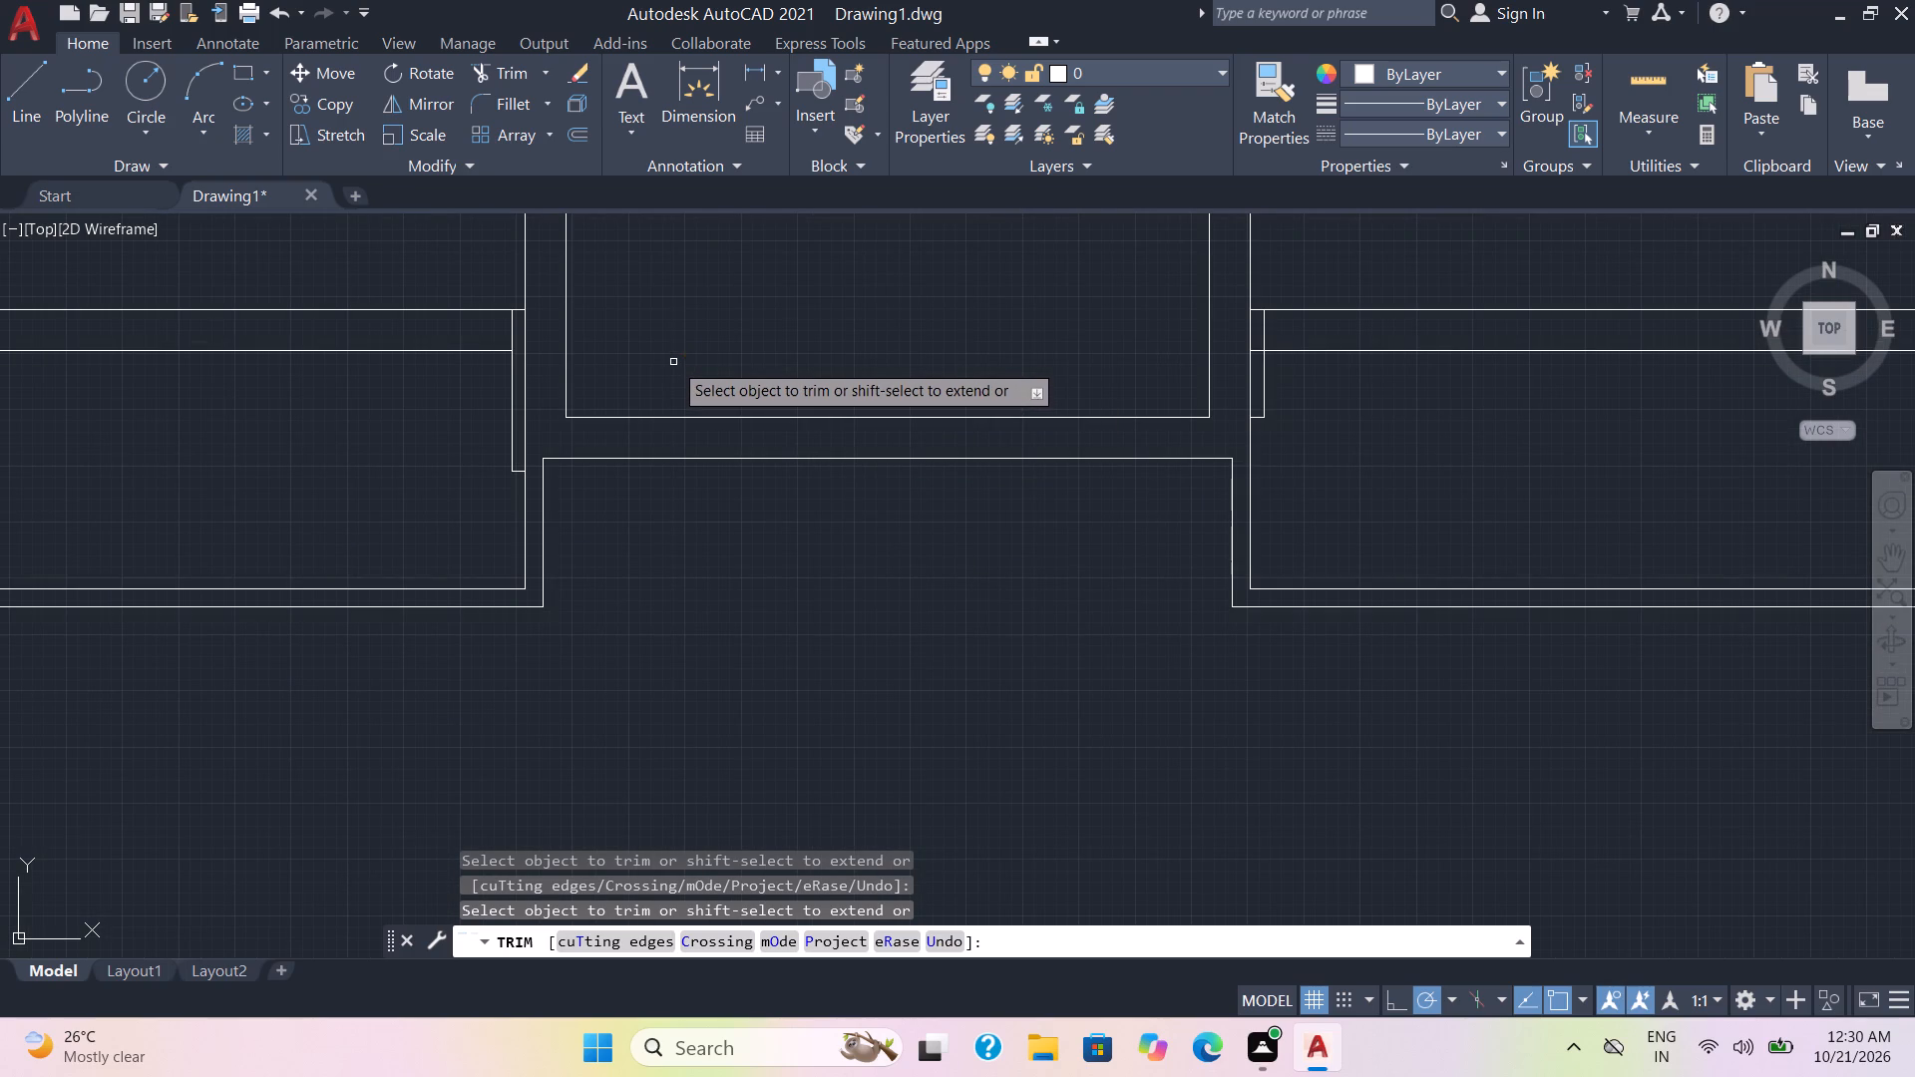
key("Escape")
Offset the lengthened rectangle's long left side 3' outward across the left-hand cross wall.
key("o")
key("Return")
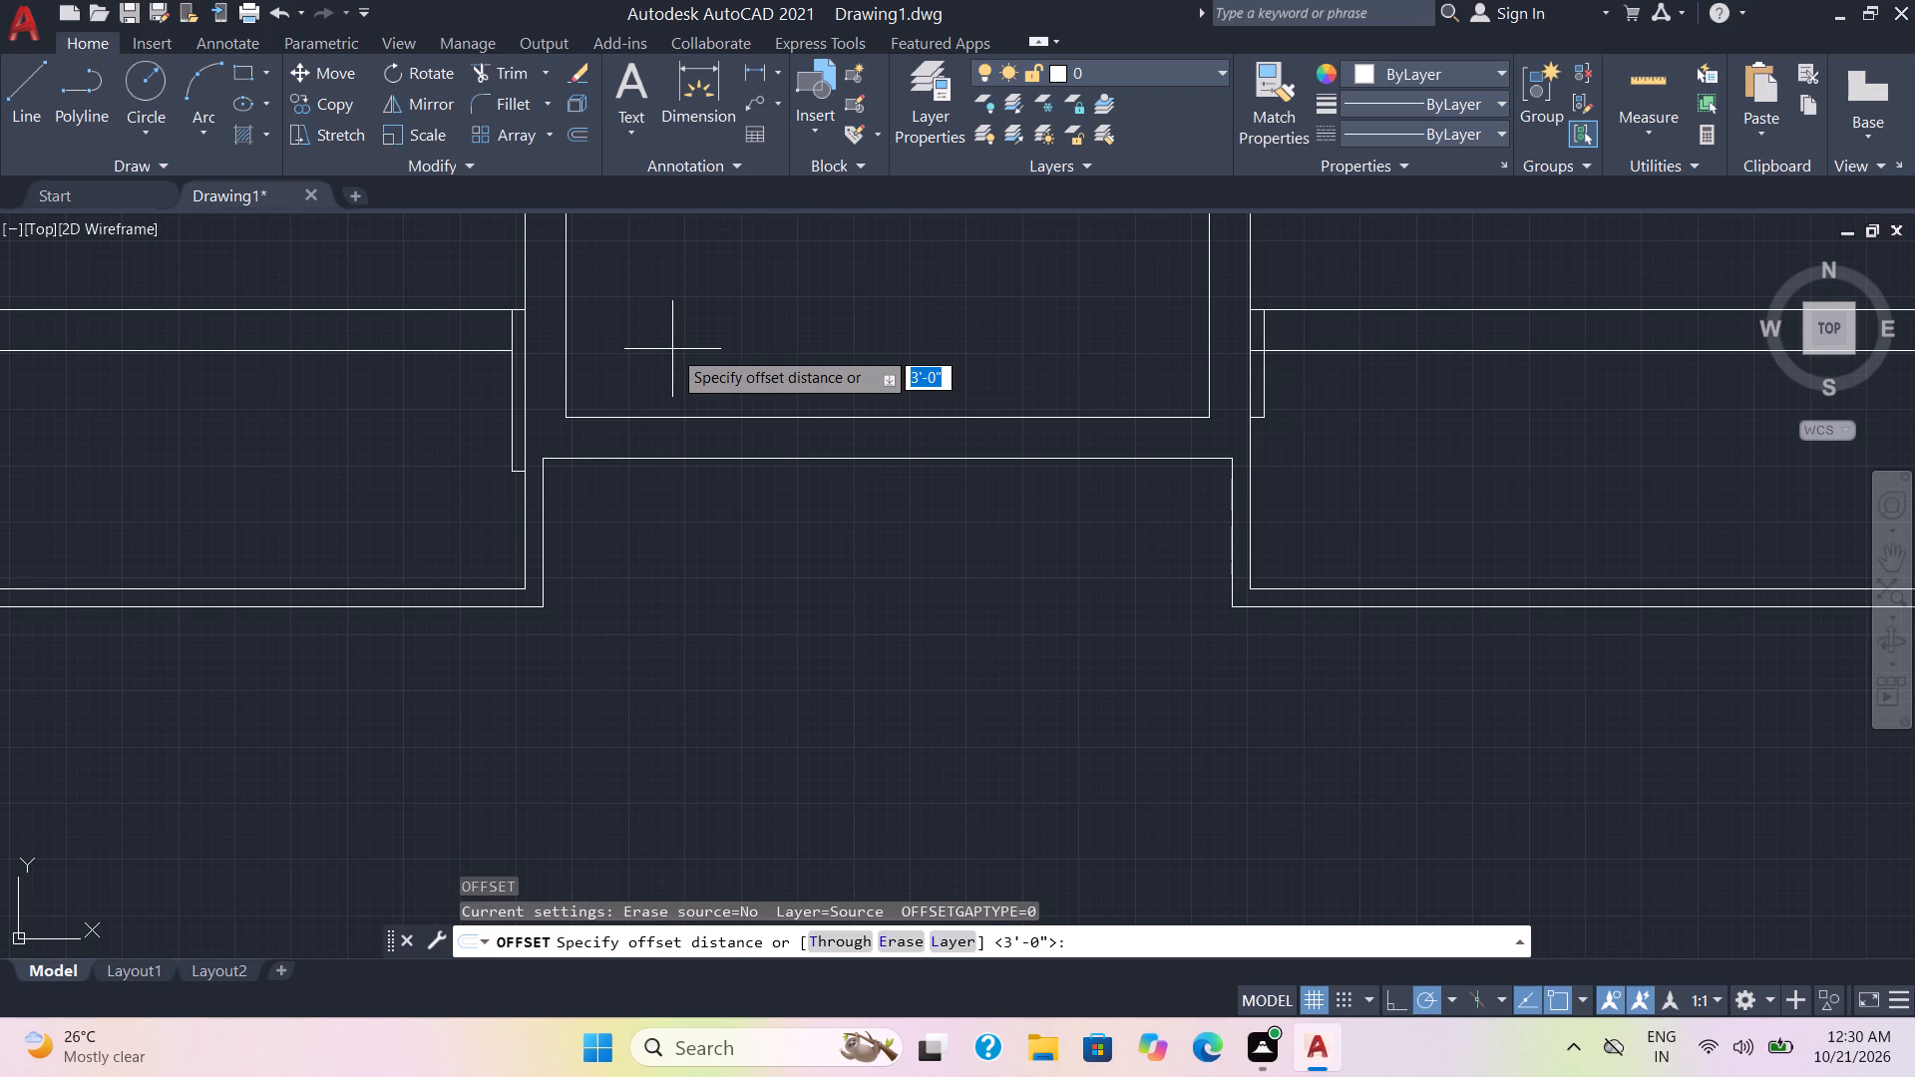
key("3")
key("apostrophe")
key("Return")
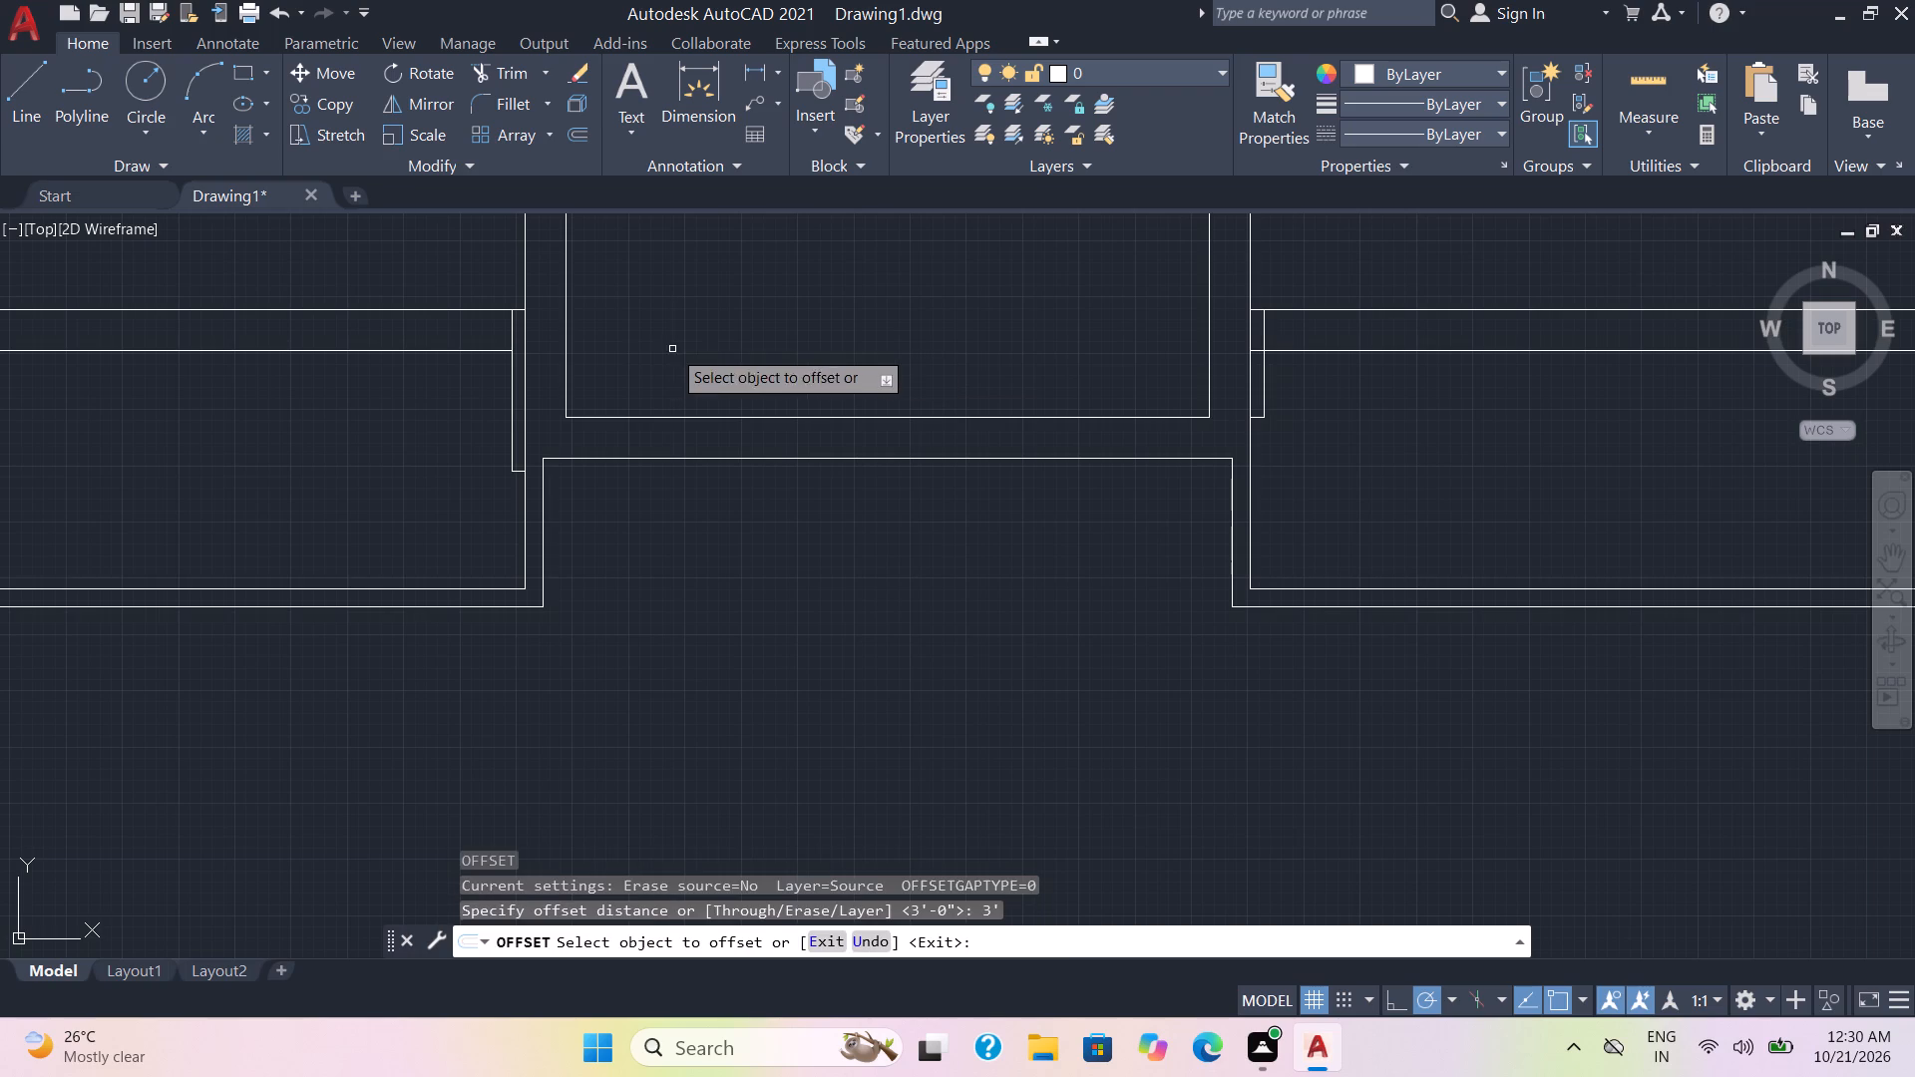
left_click(510, 364)
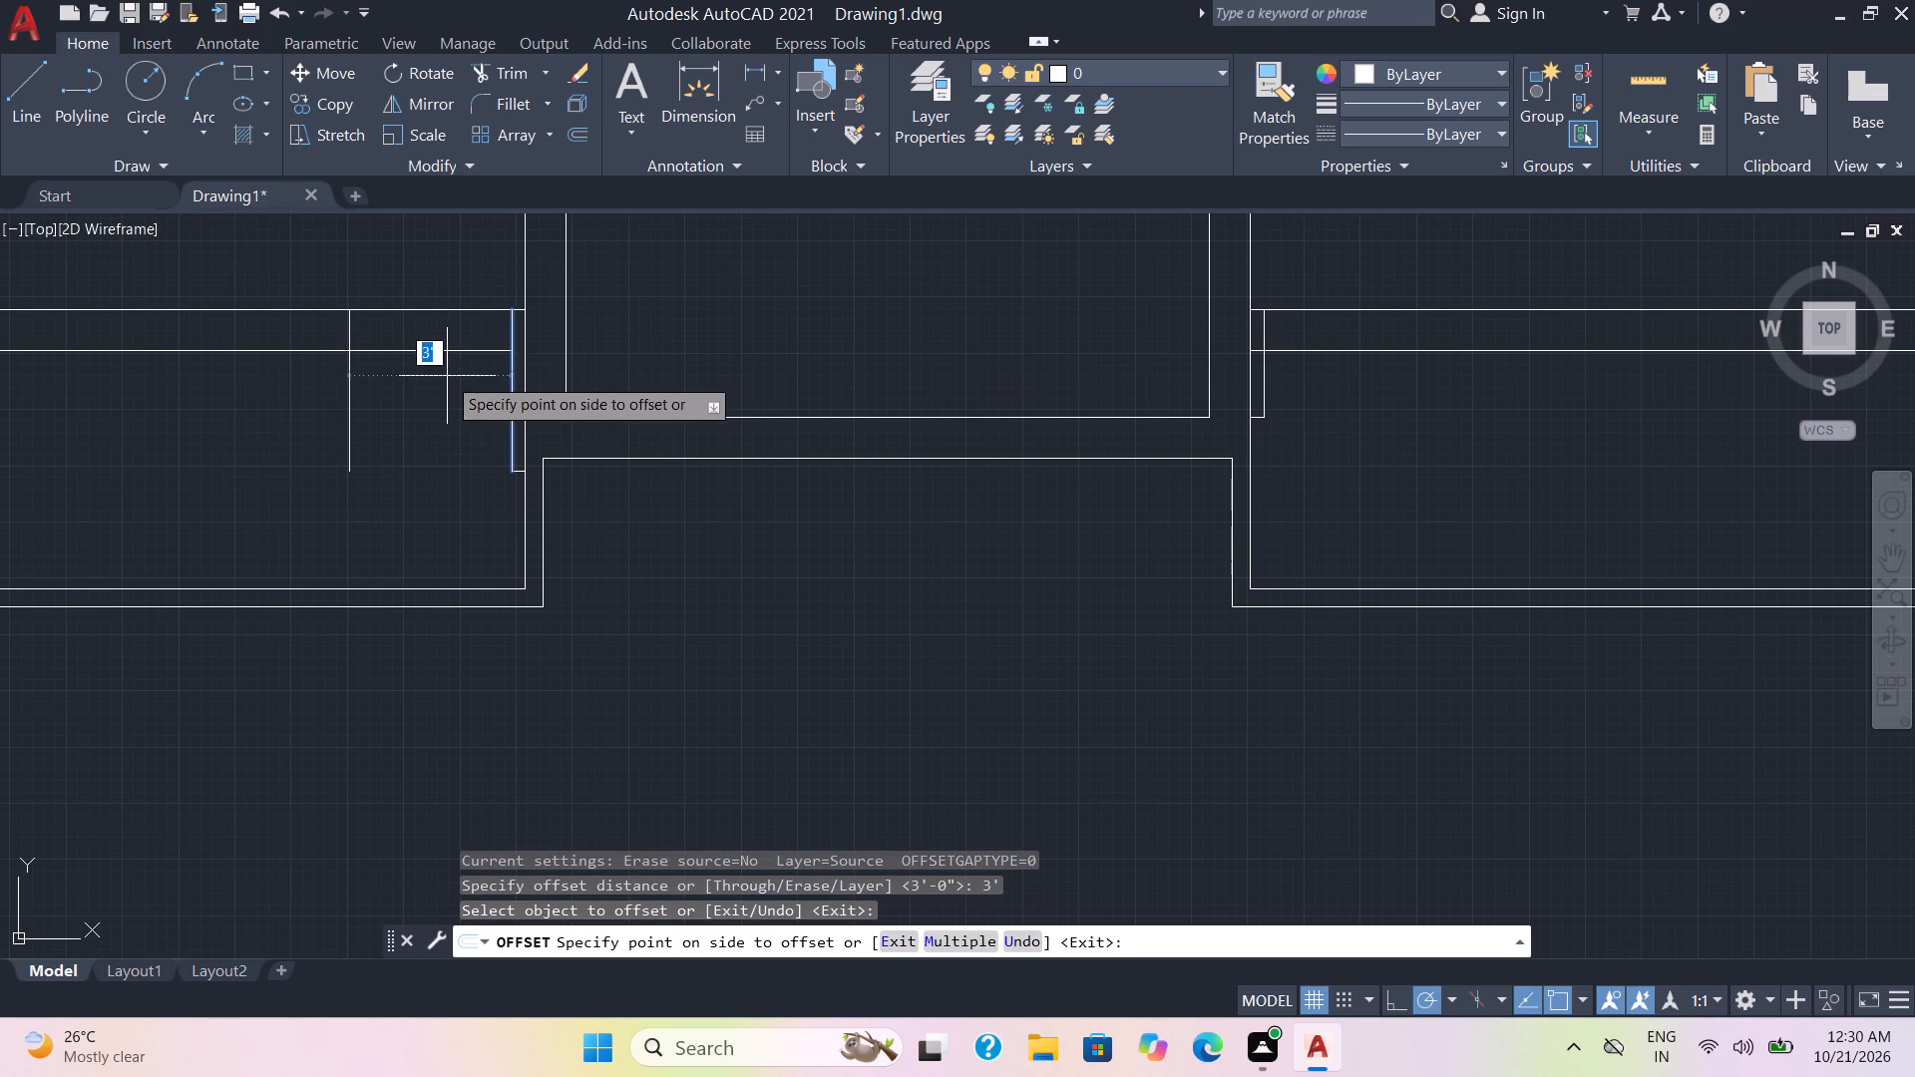
left_click(443, 378)
Trim the offset line below the left-hand cross wall and cut both wall lines between it and the rectangle to form the opening.
left_click(507, 68)
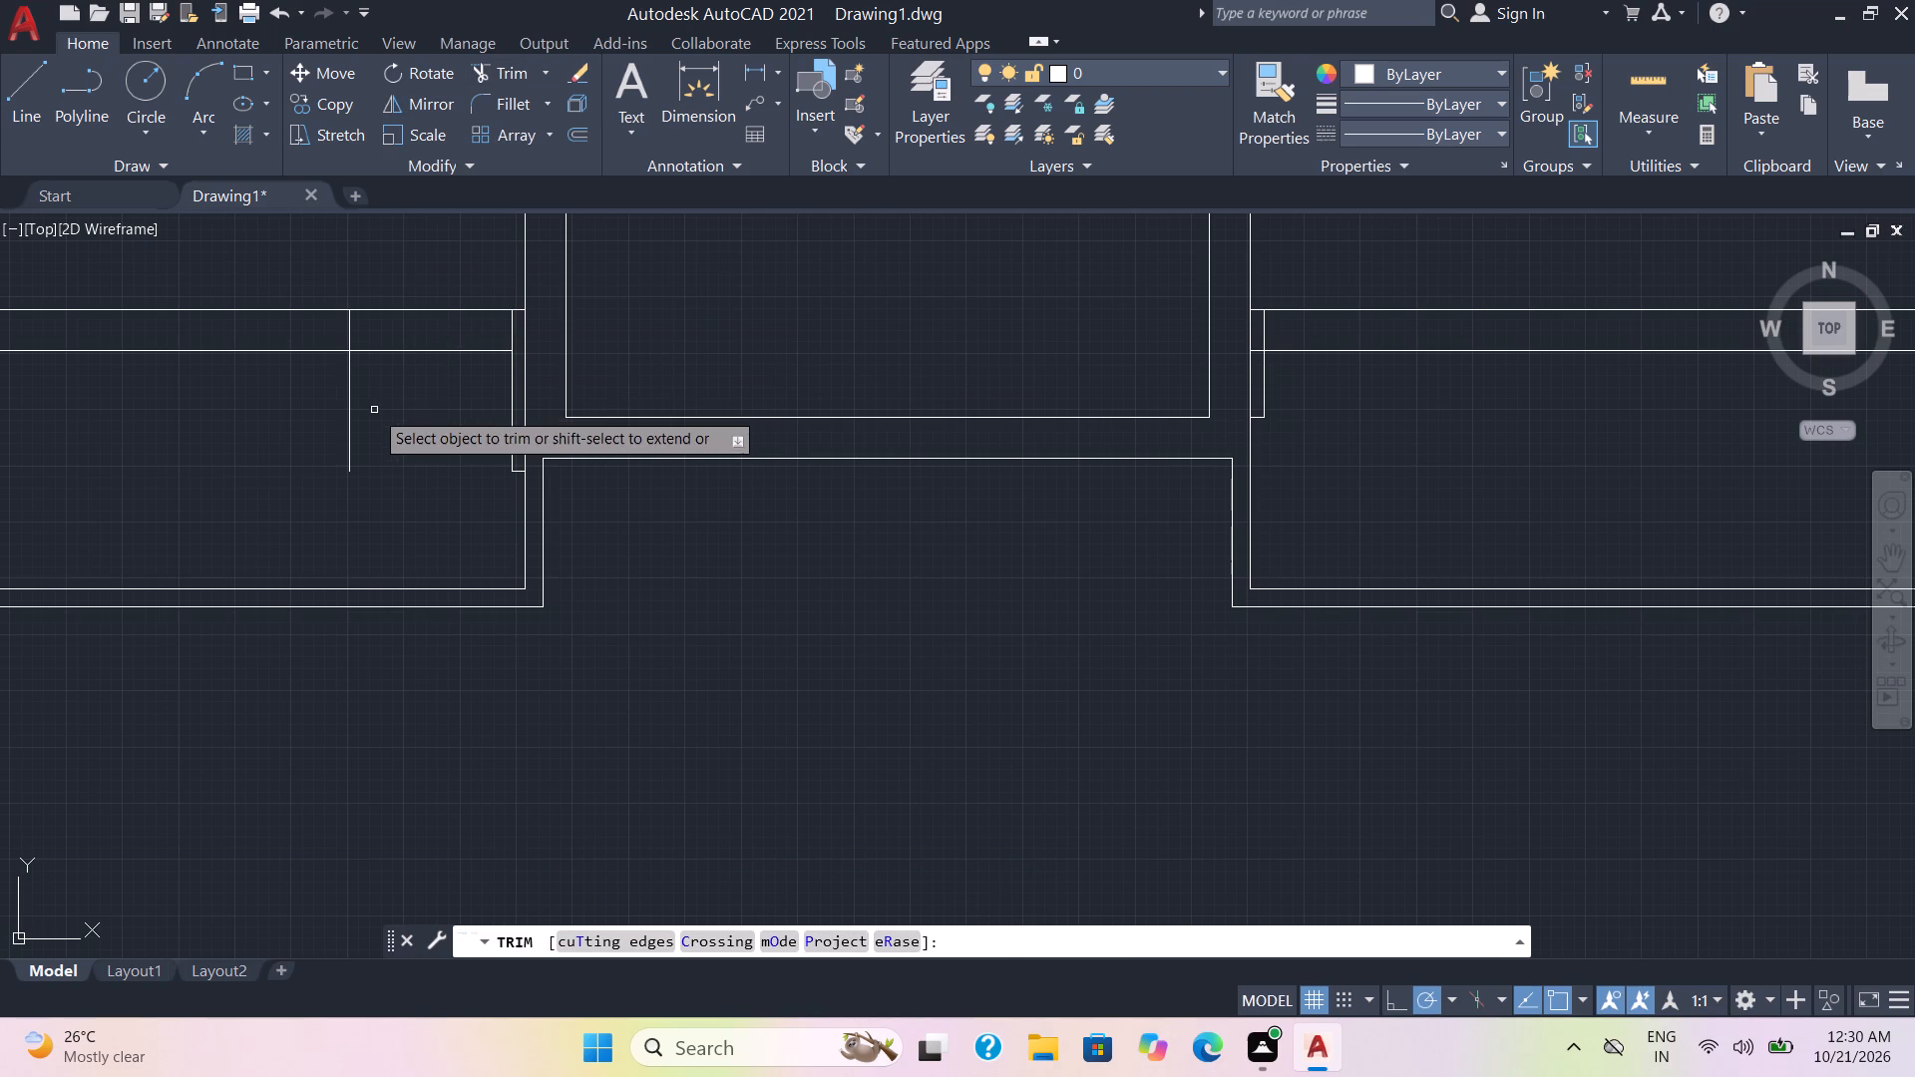
left_click(350, 437)
left_click_drag(448, 295, 449, 343)
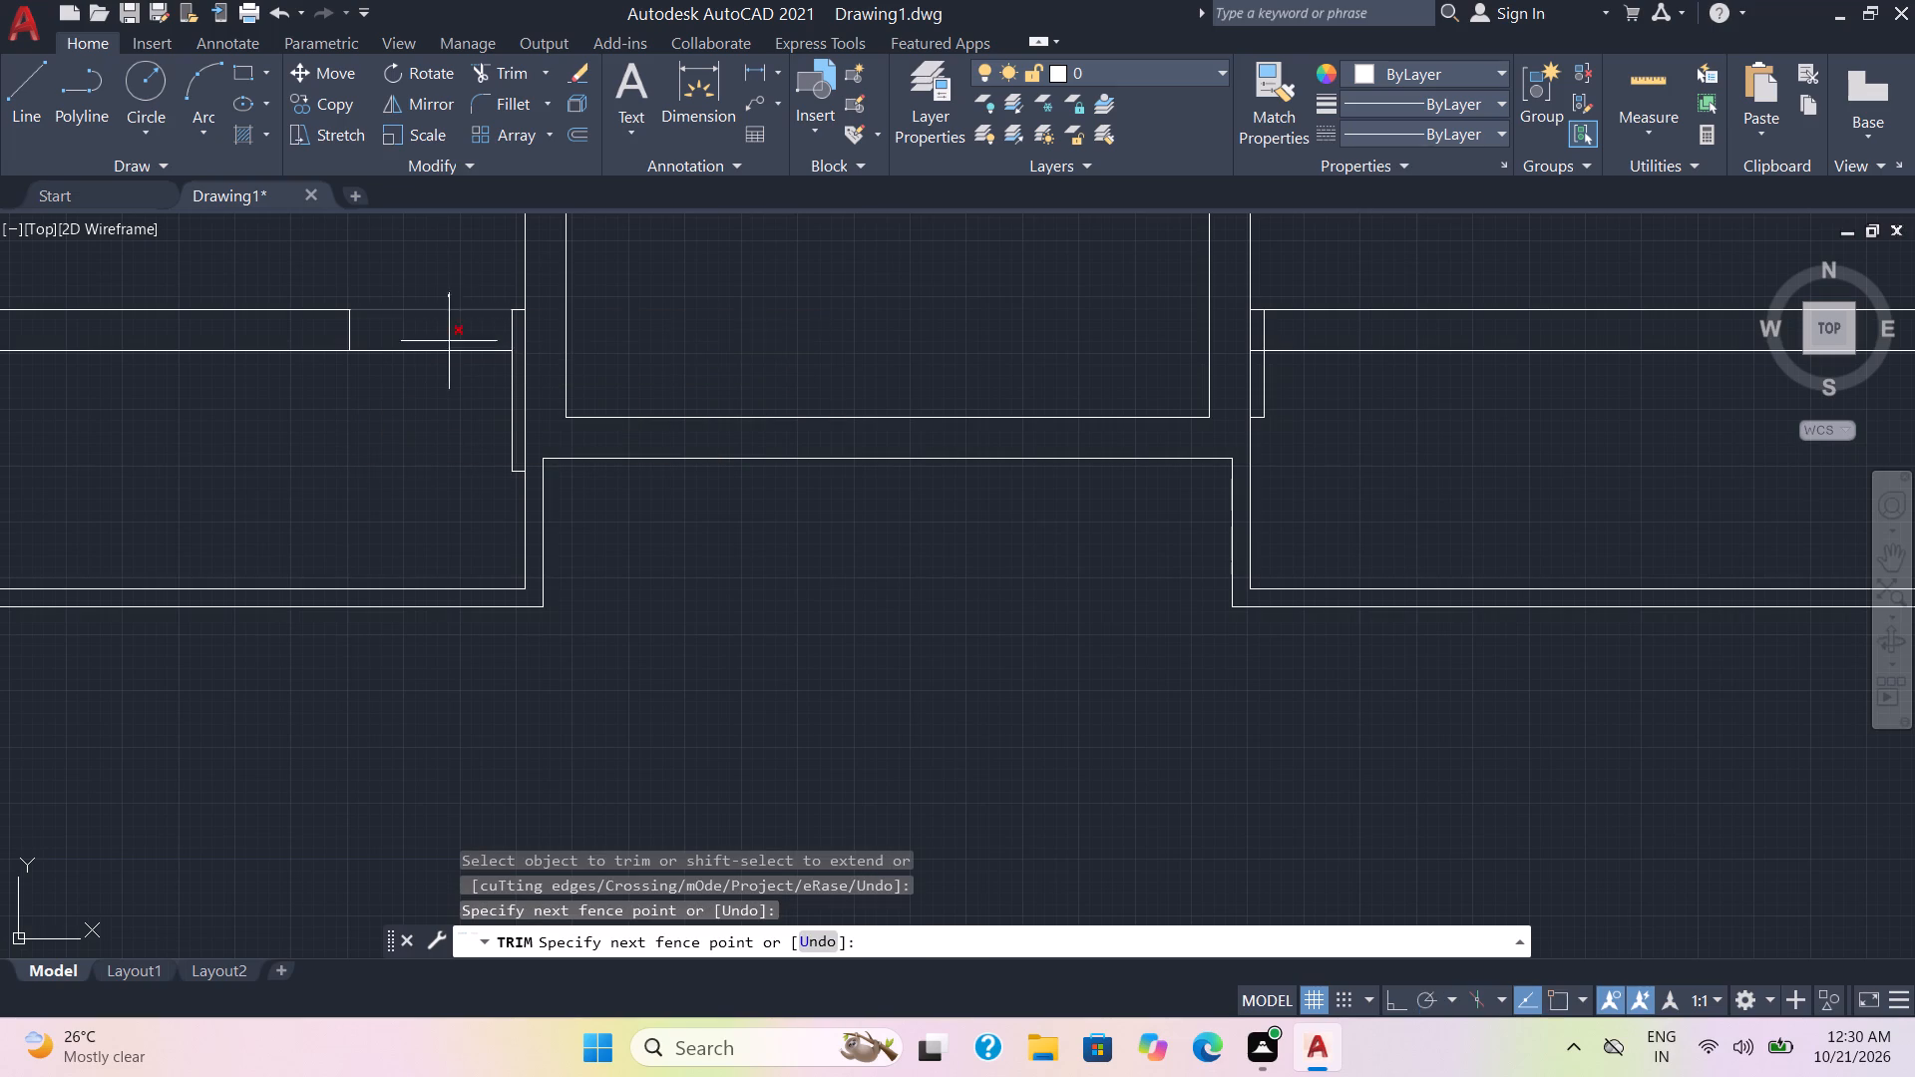
left_click_drag(449, 343, 444, 387)
Trim the cross wall's lower line where it passes through the rectangle beside the central lower room's right wall.
middle_click_drag(1331, 441, 1068, 473)
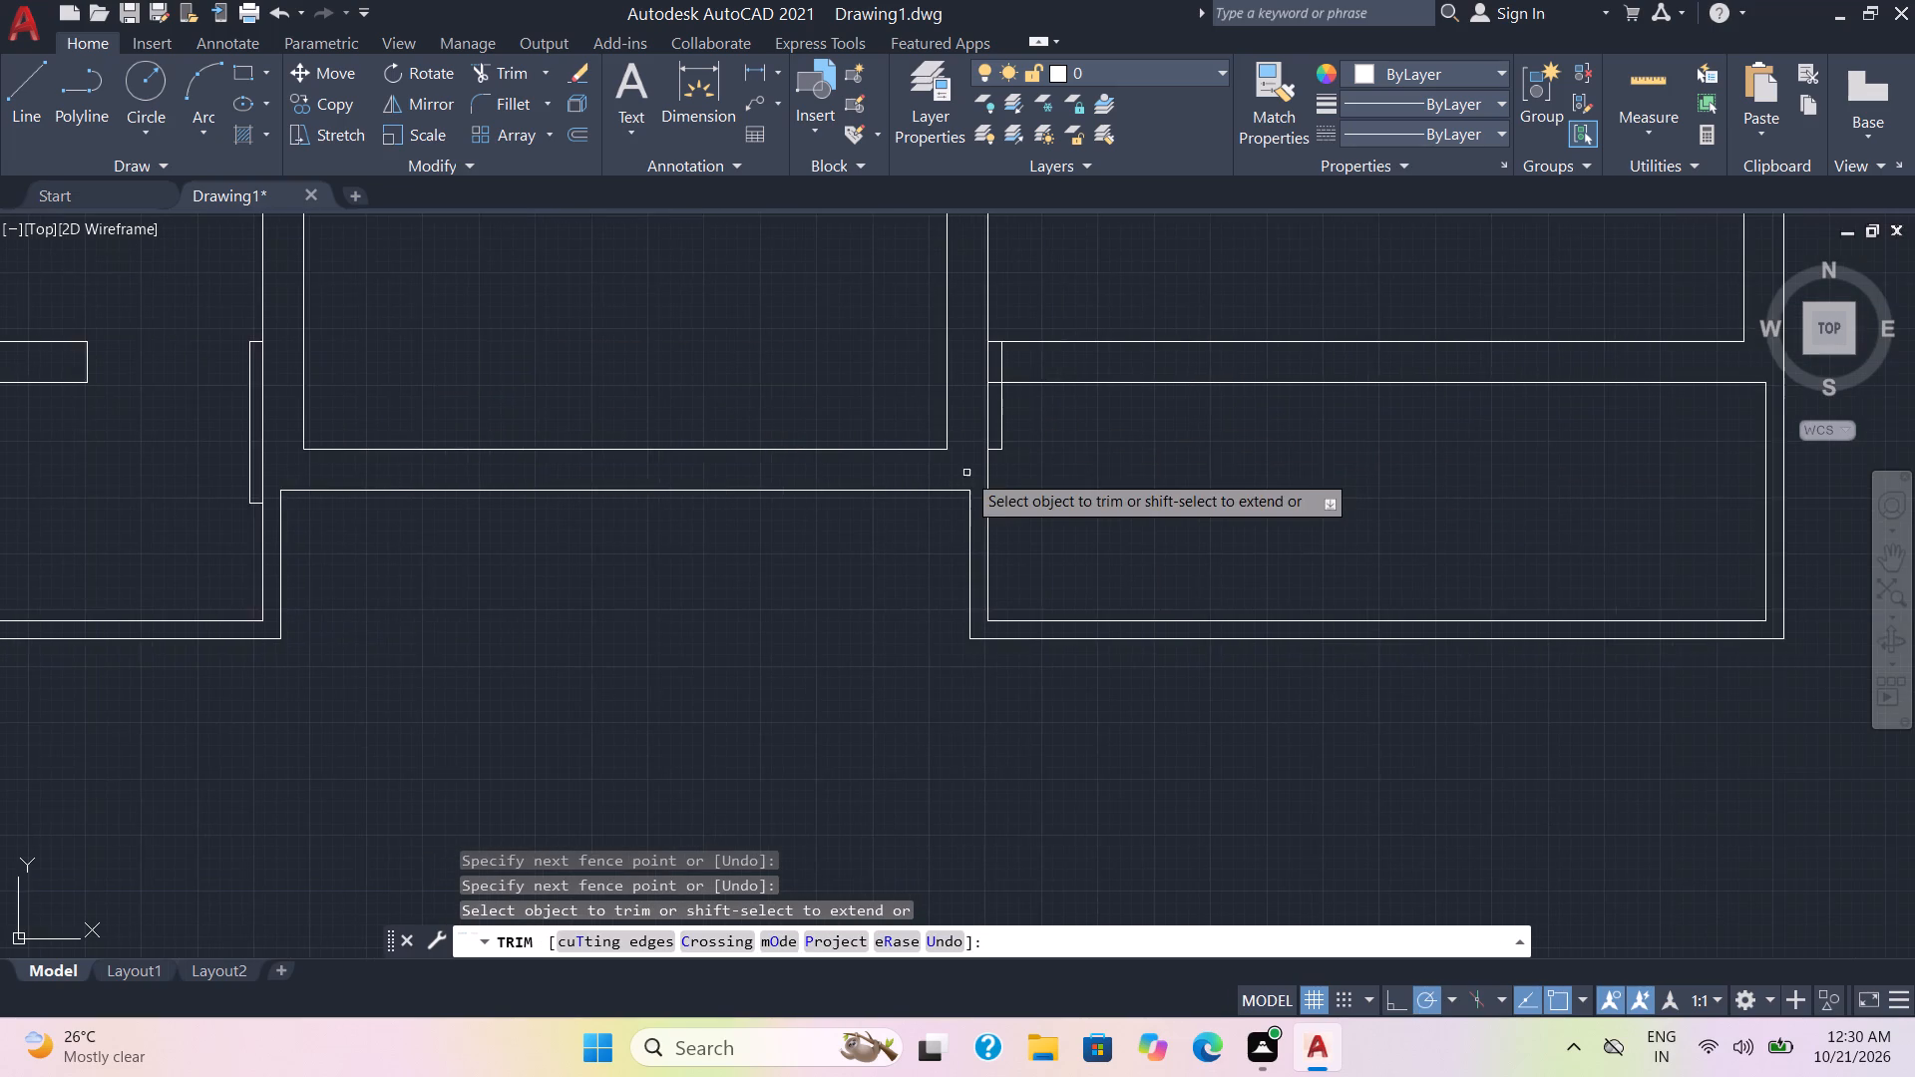
scroll(961, 462, "up", 2)
left_click(1037, 259)
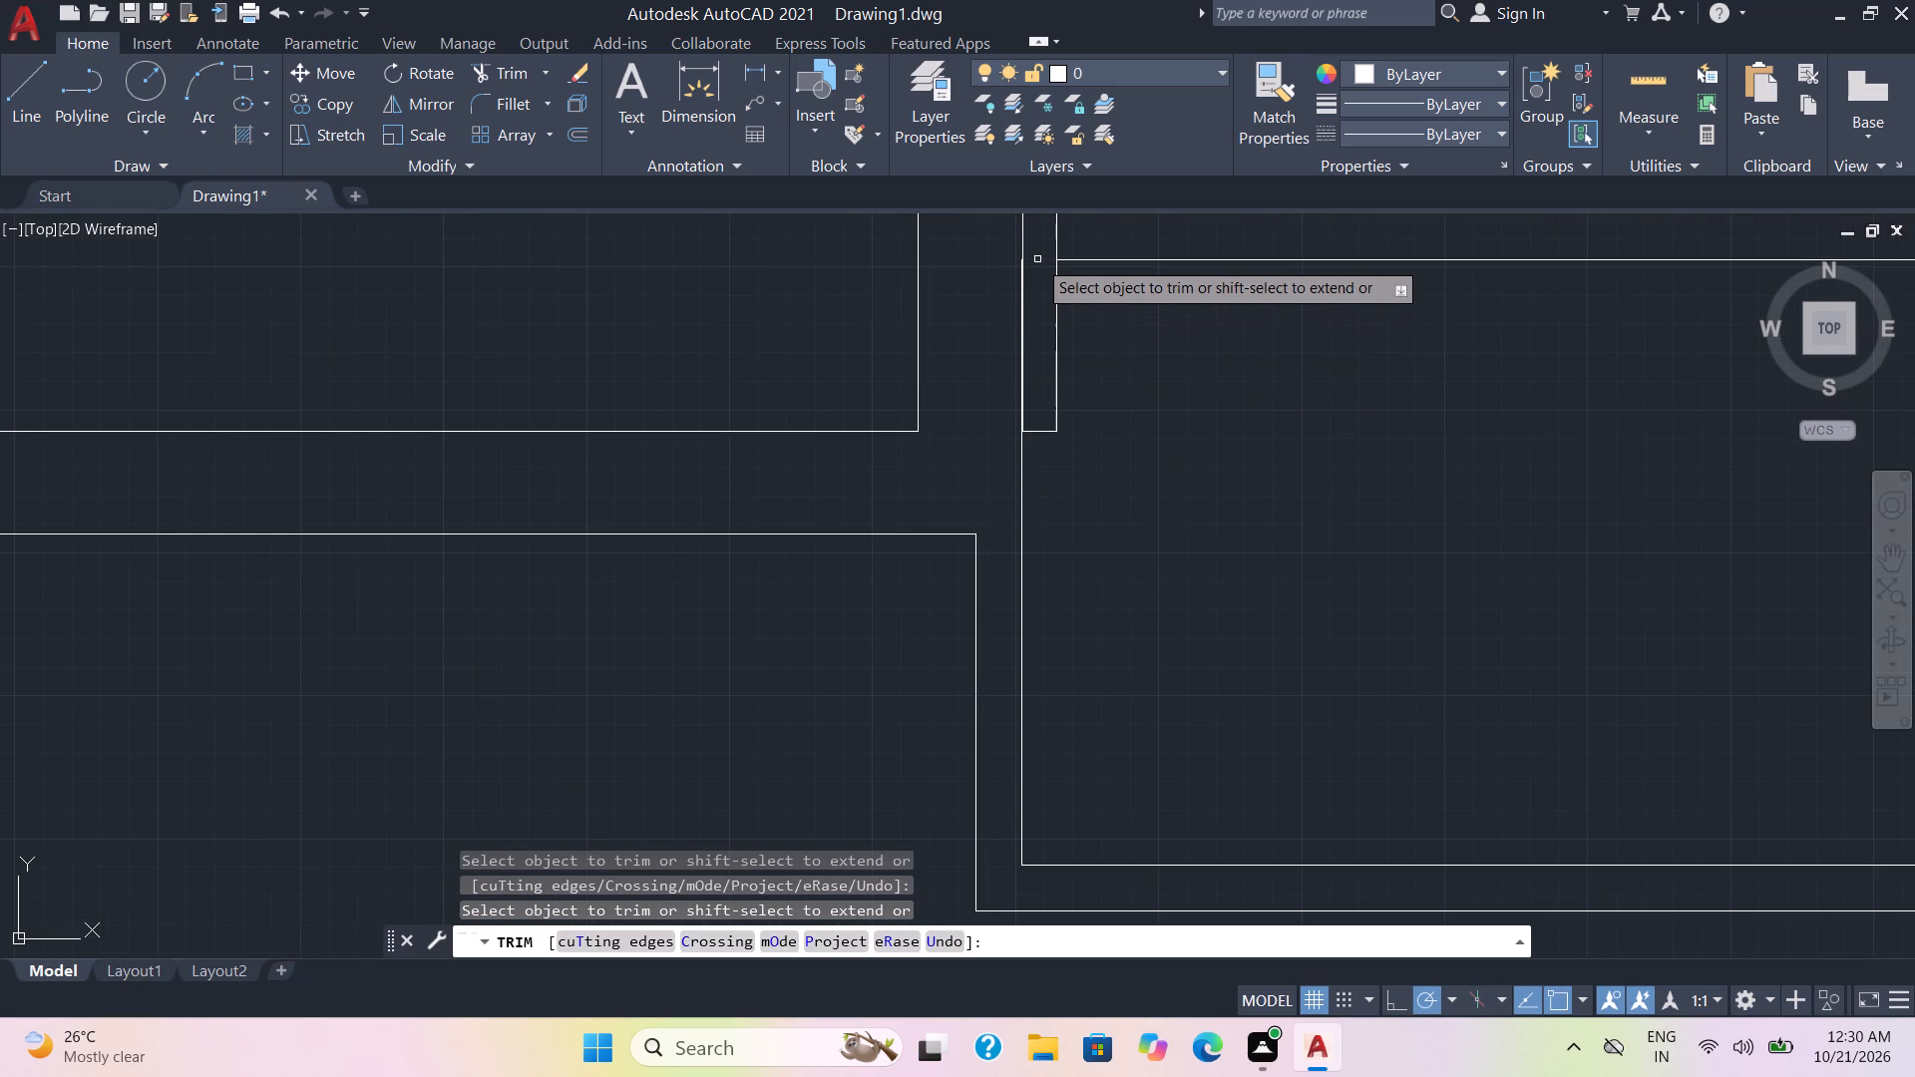
scroll(1139, 458, "down", 1)
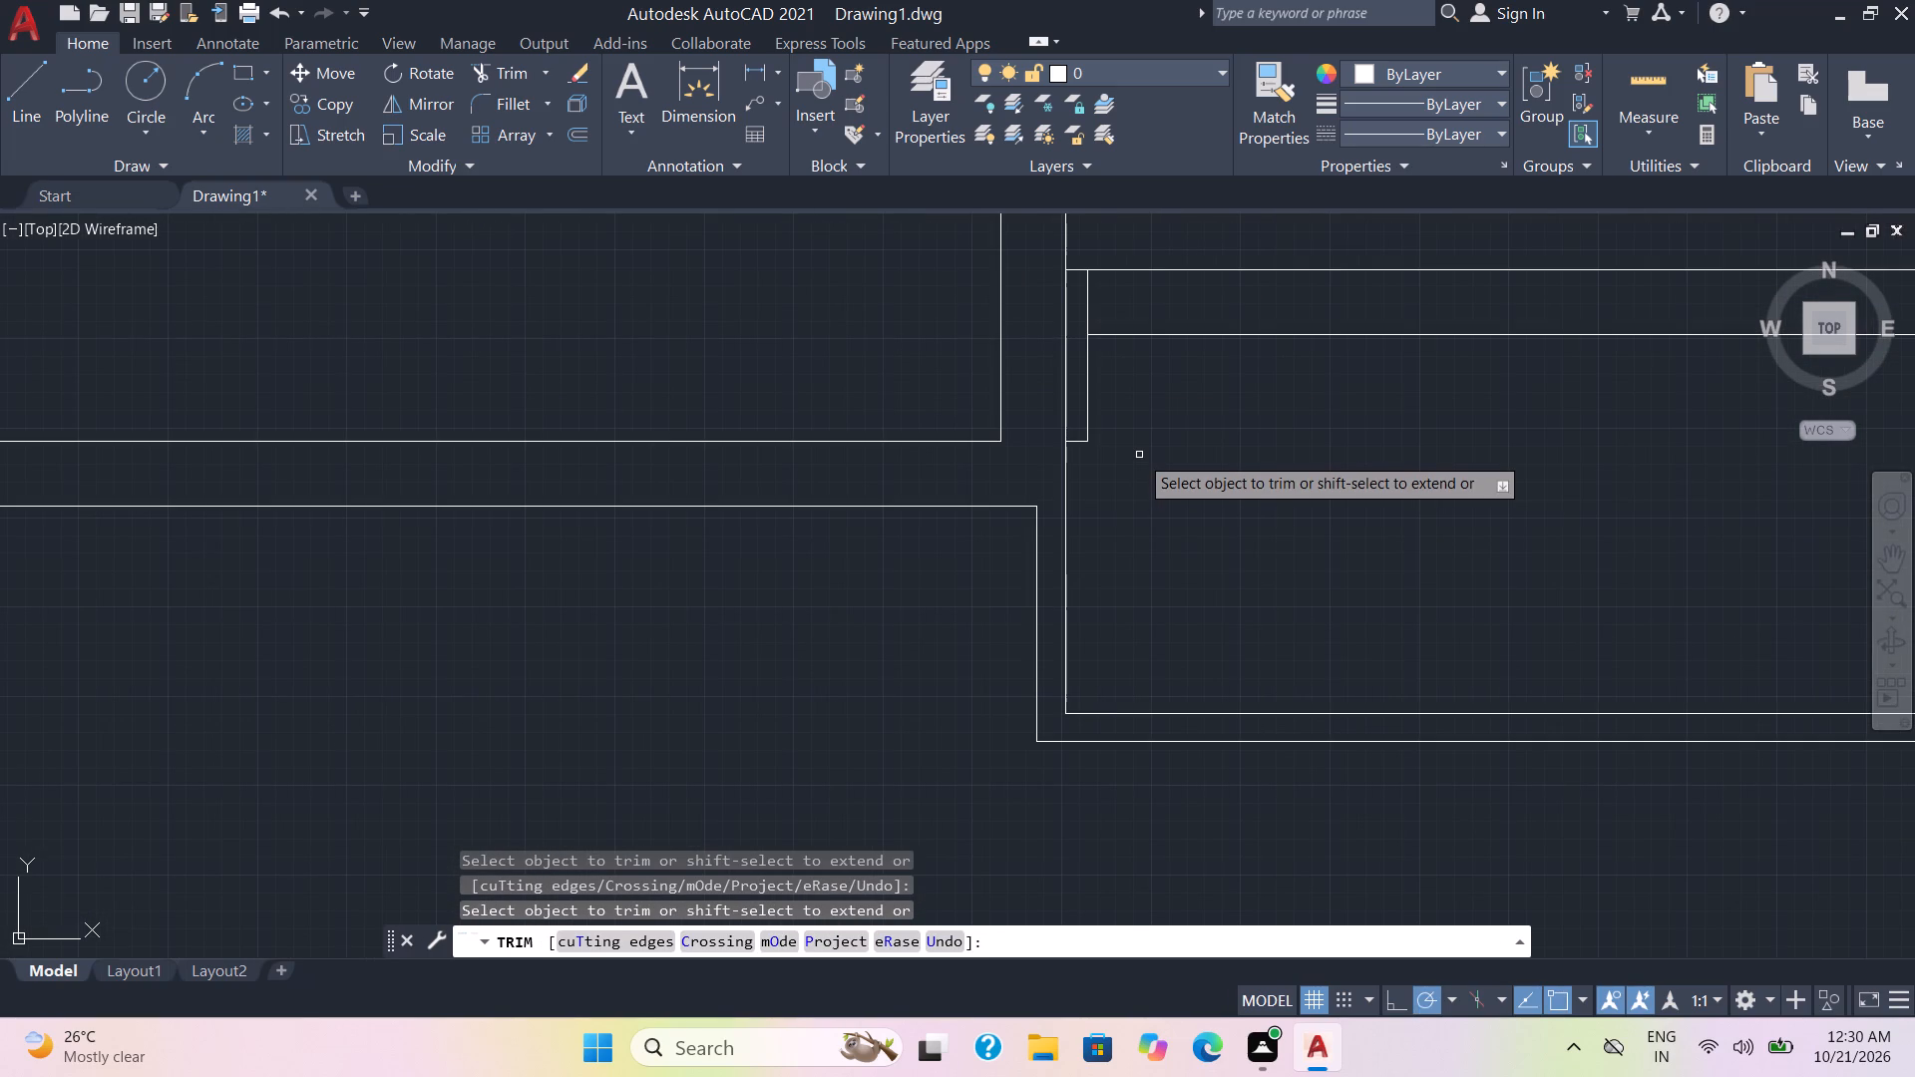
key("Escape")
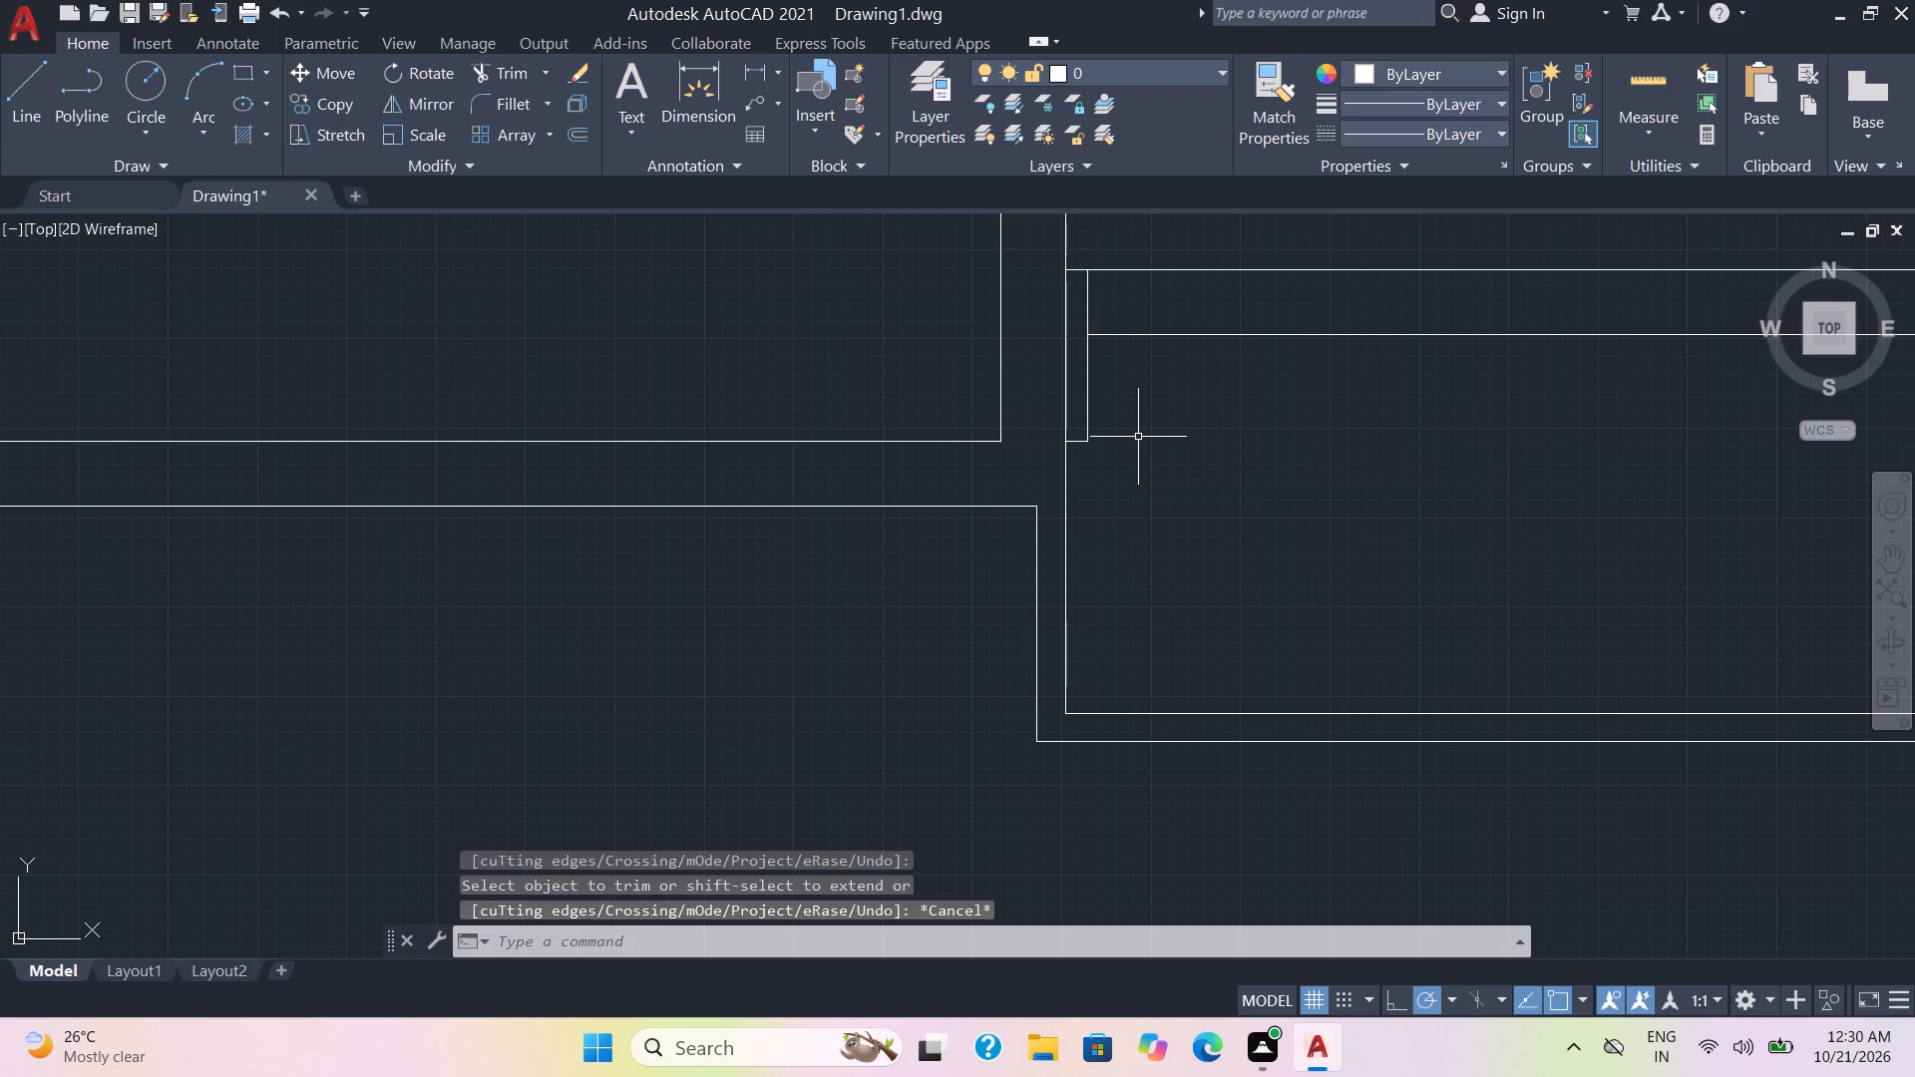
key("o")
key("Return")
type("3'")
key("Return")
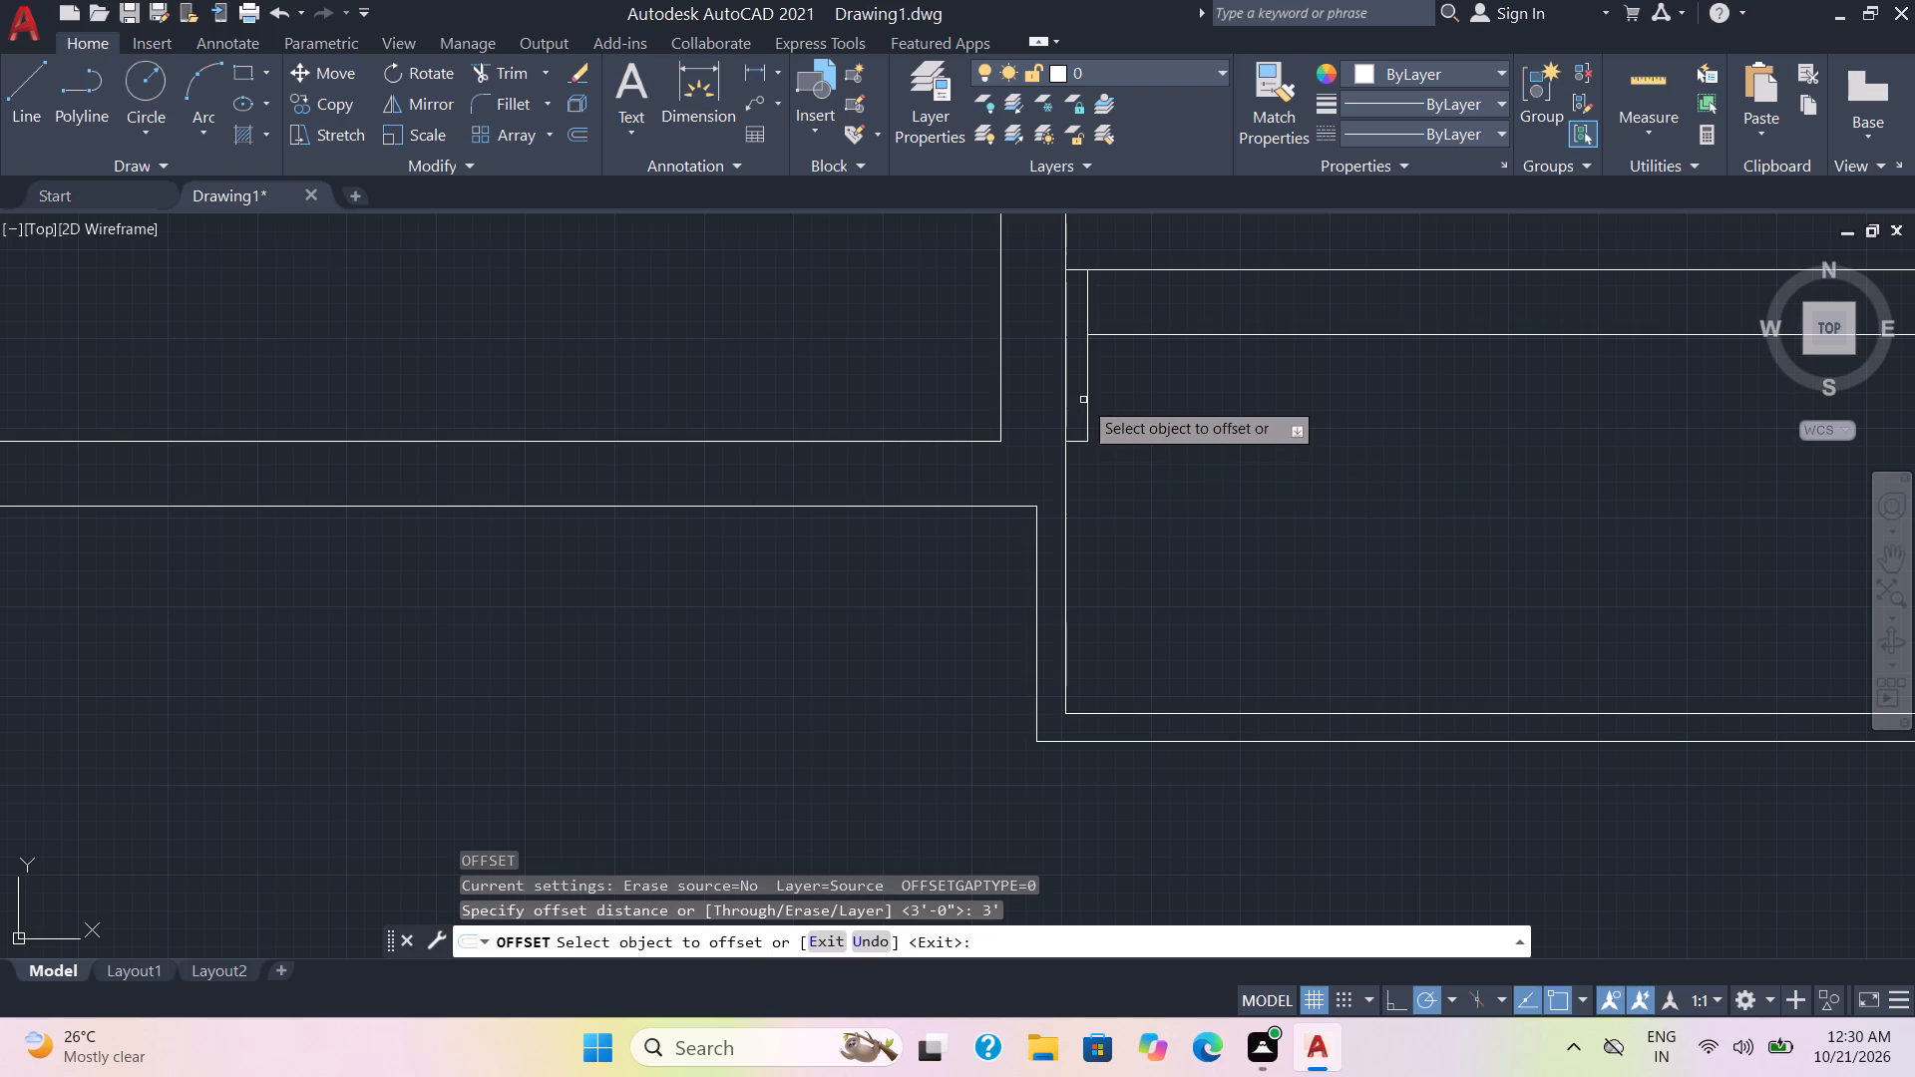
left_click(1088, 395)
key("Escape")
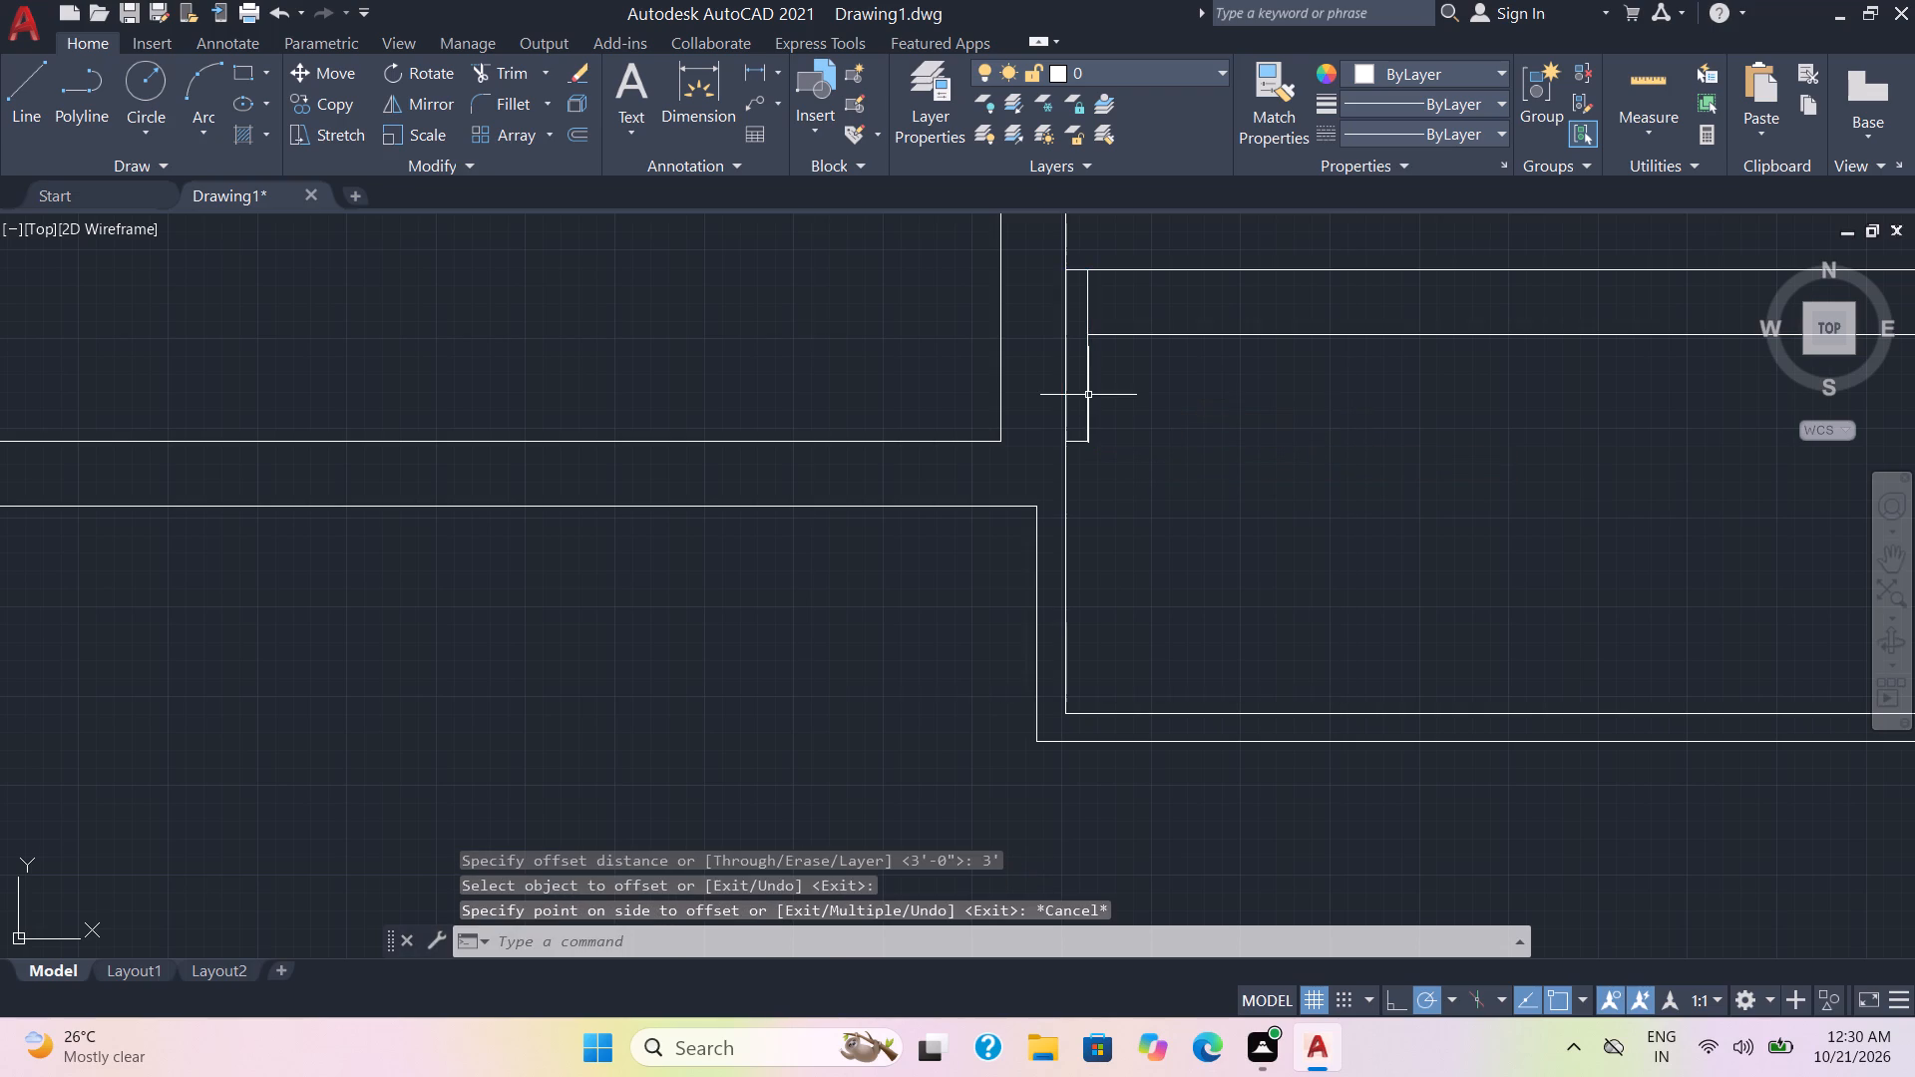
Explode the rectangle beside the central lower room's right wall into separate lines.
left_click(1087, 423)
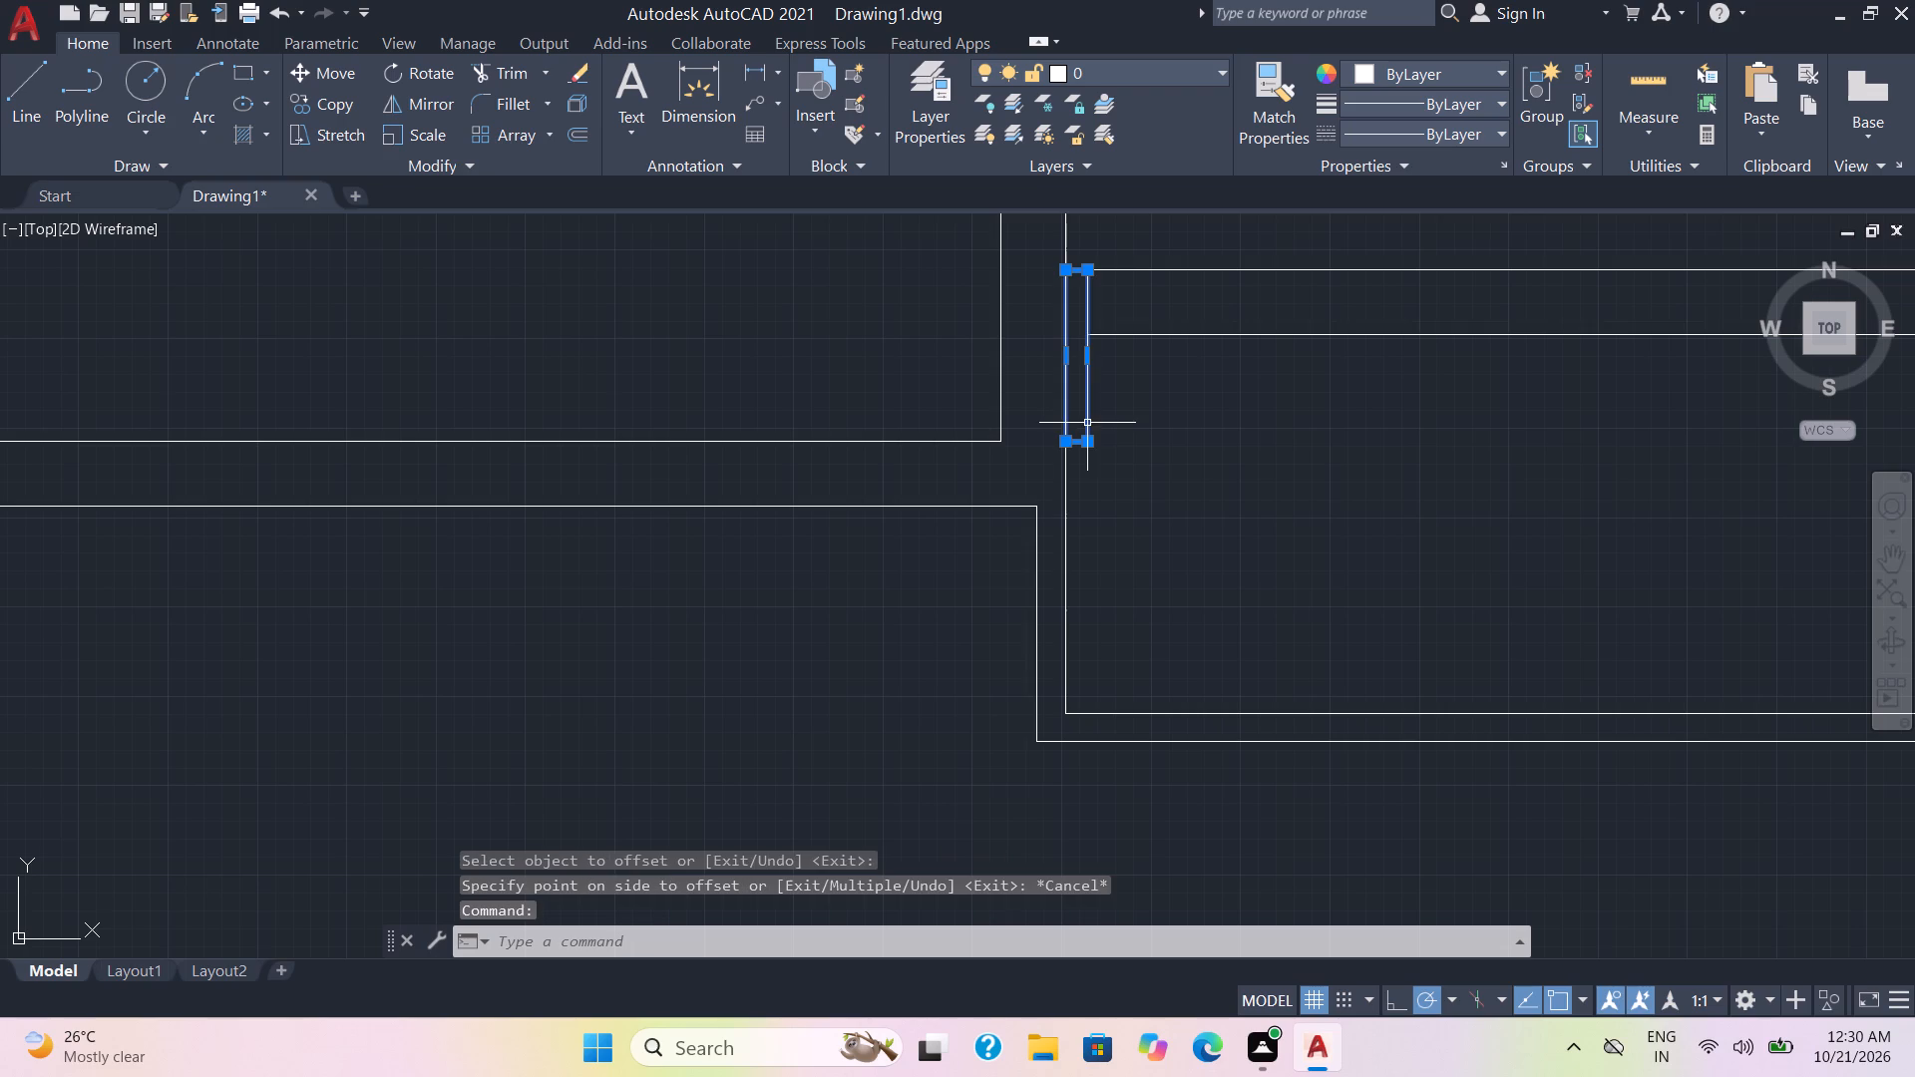
key("x")
key("Return")
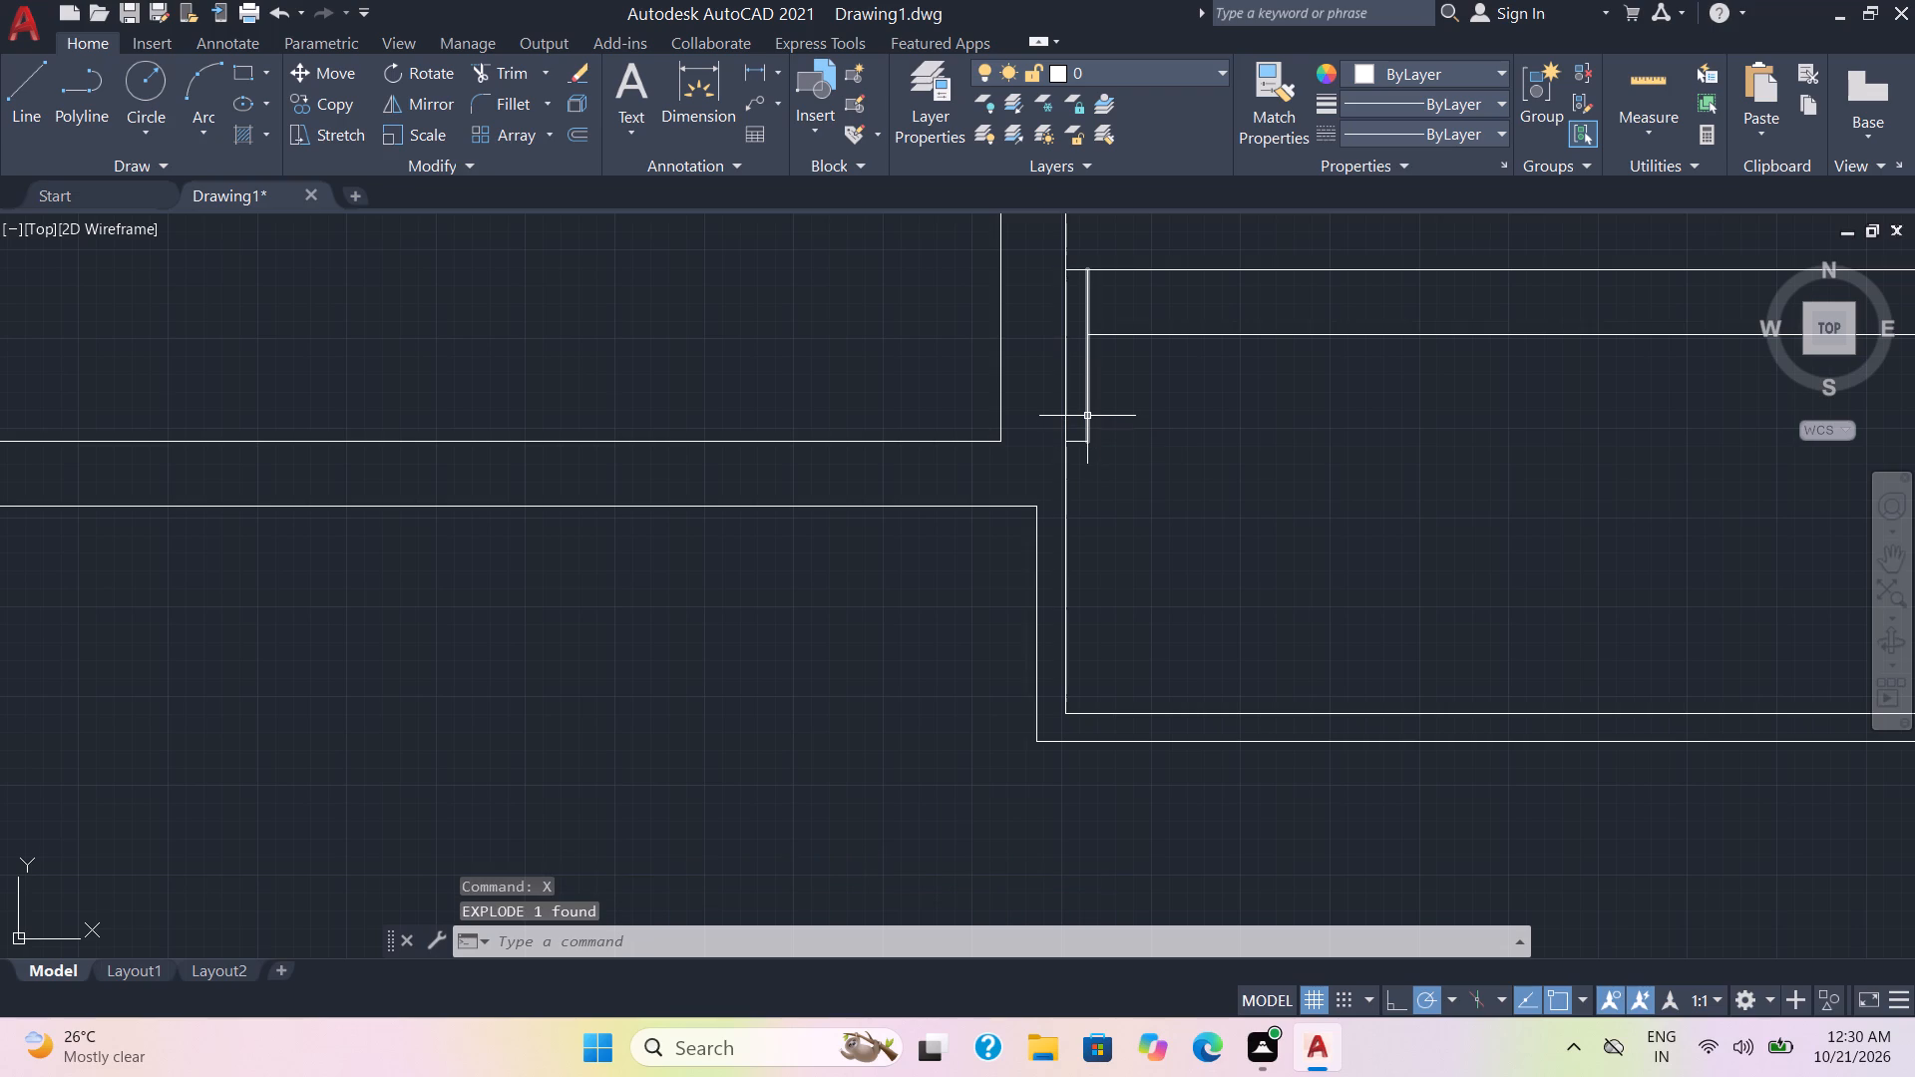
Offset the exploded right-wall rectangle's long right side 3' across the right-hand cross wall and its short top edge 3' downward.
key("o")
key("Return")
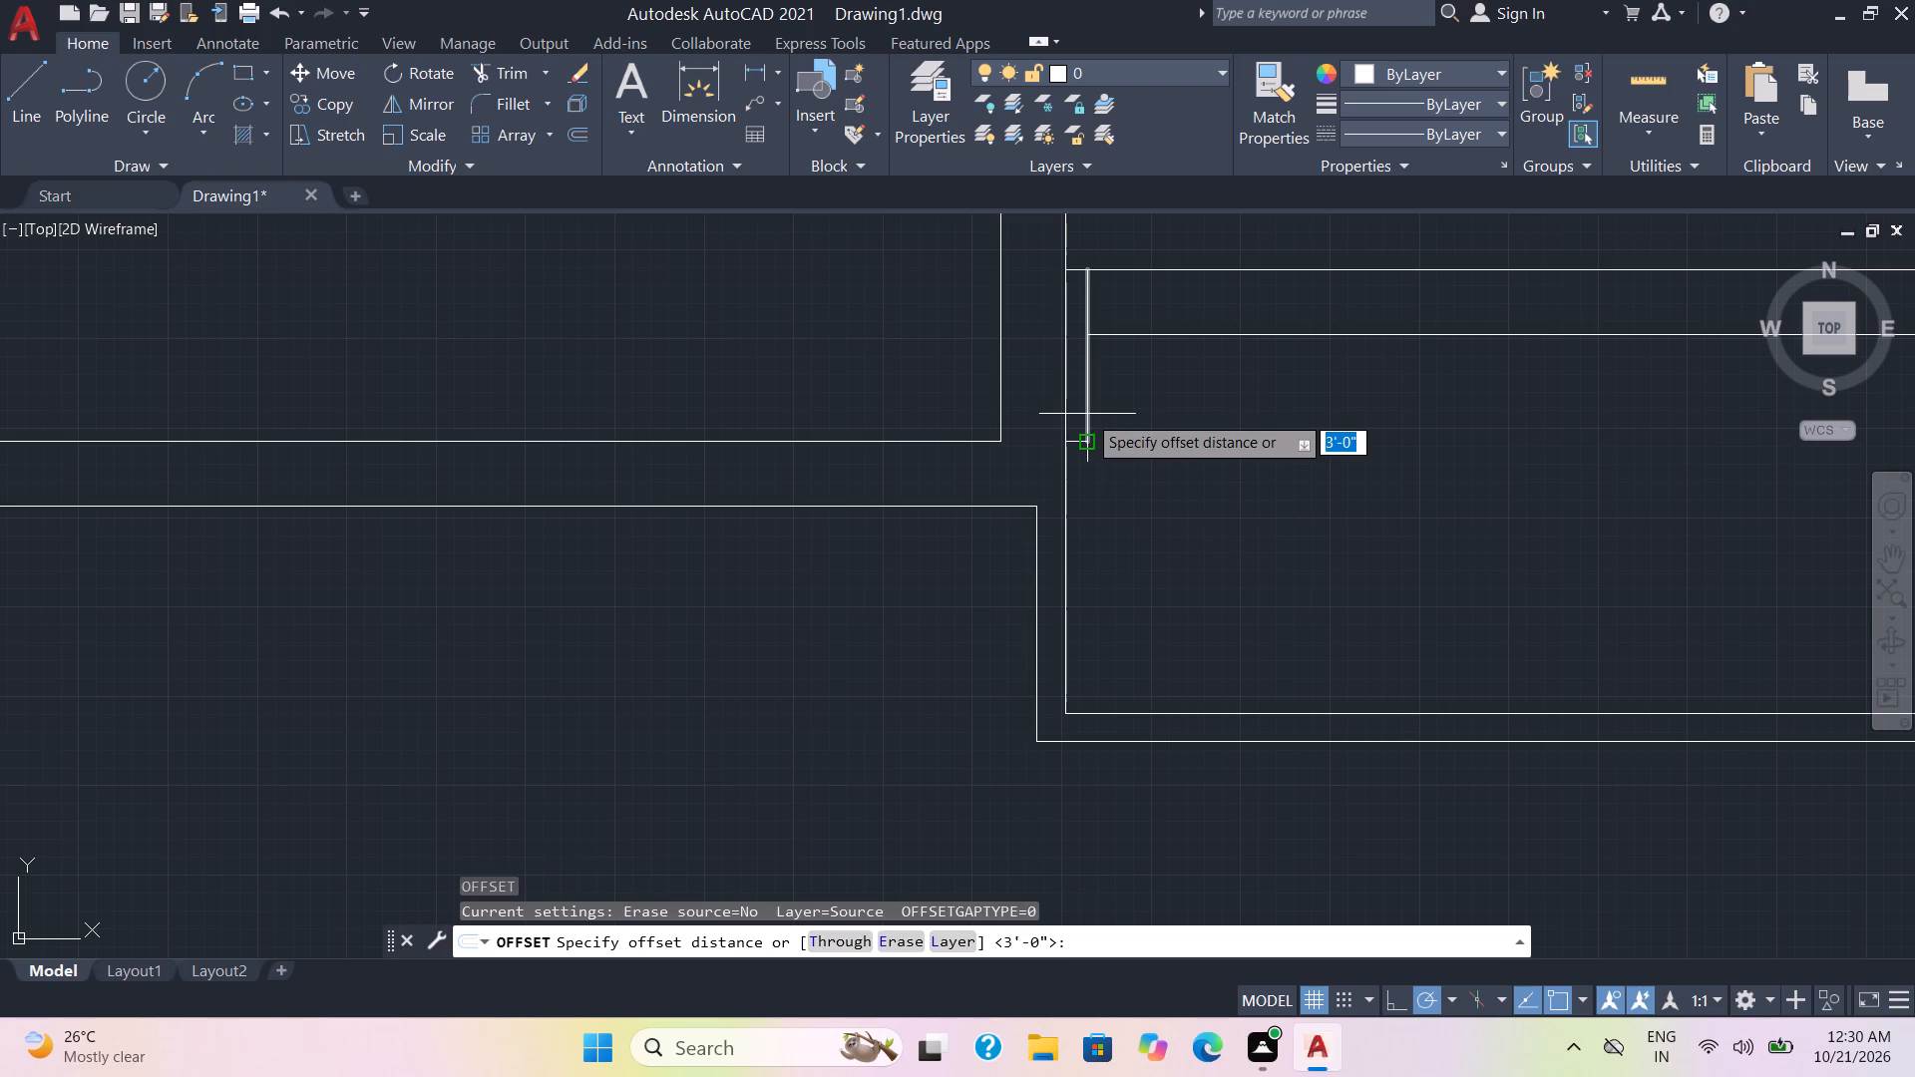
type("3'")
key("Return")
left_click(1087, 414)
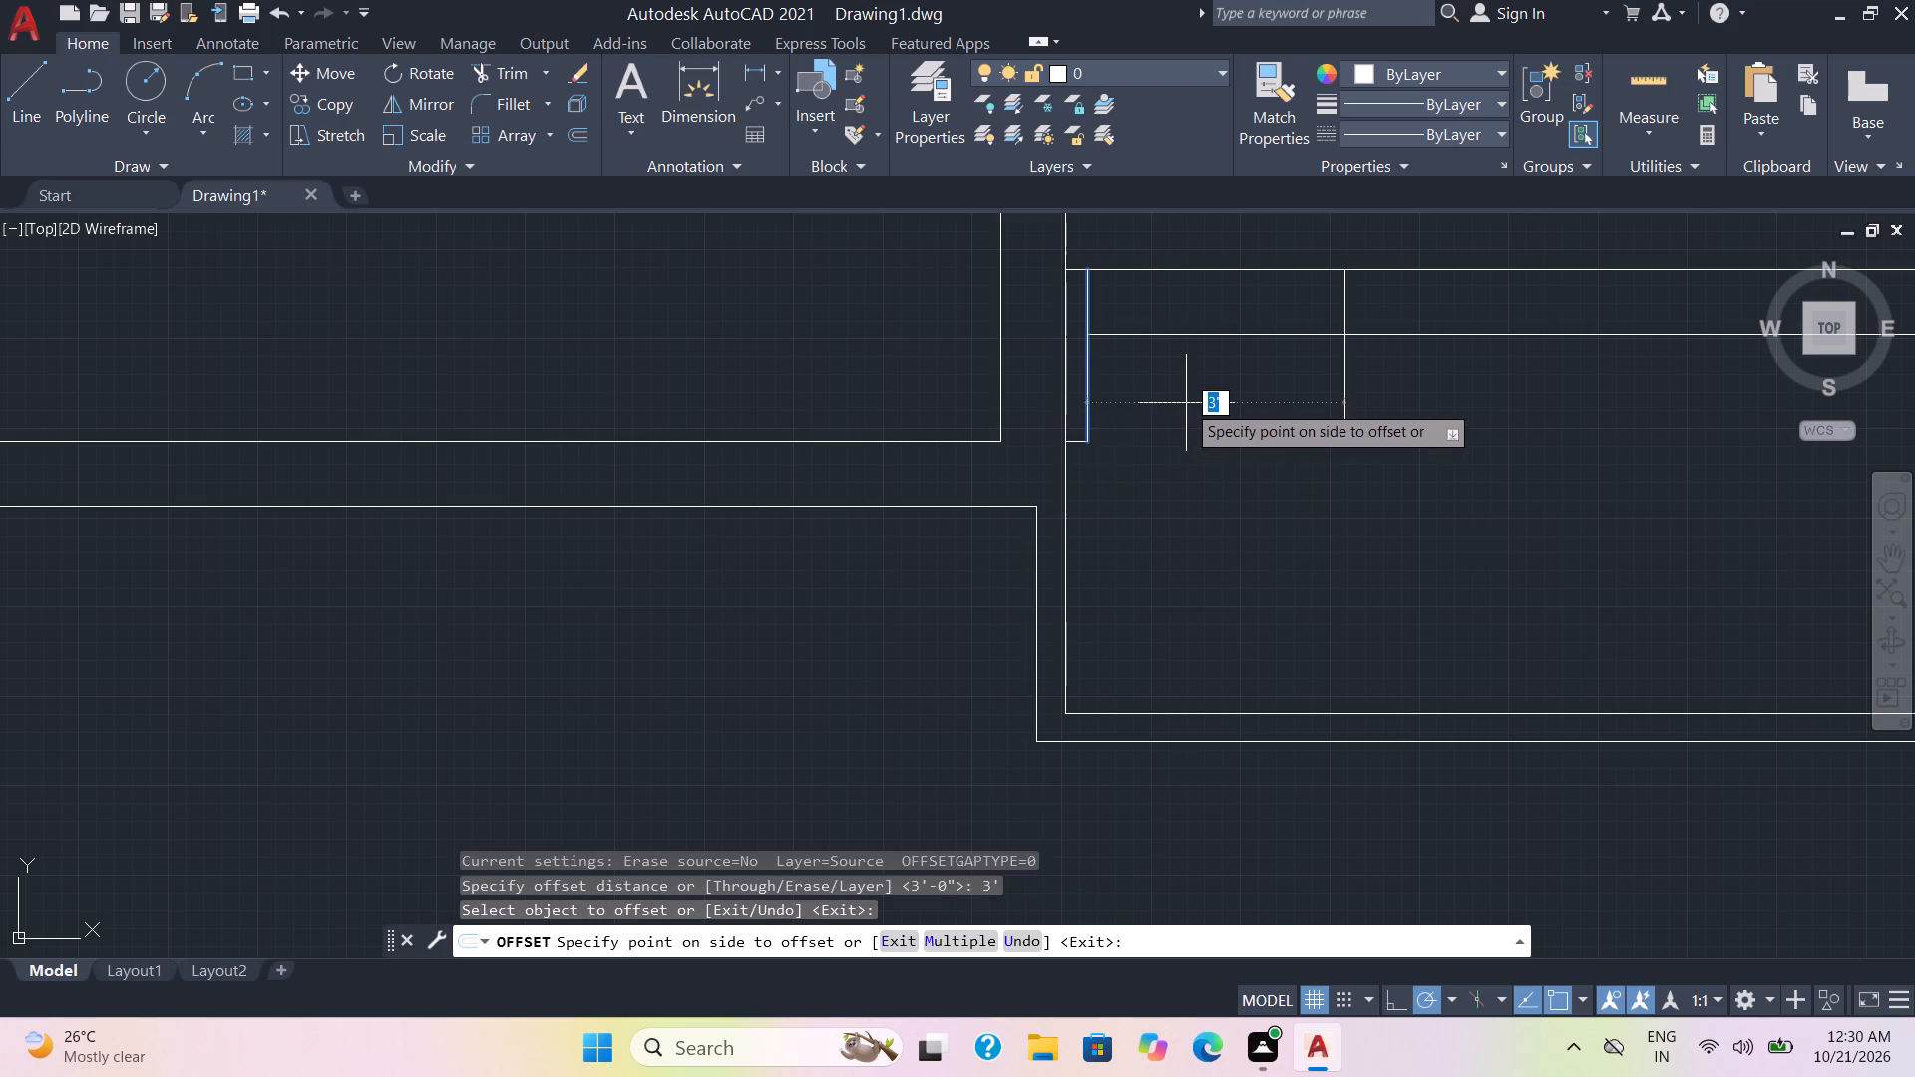
left_click(1186, 403)
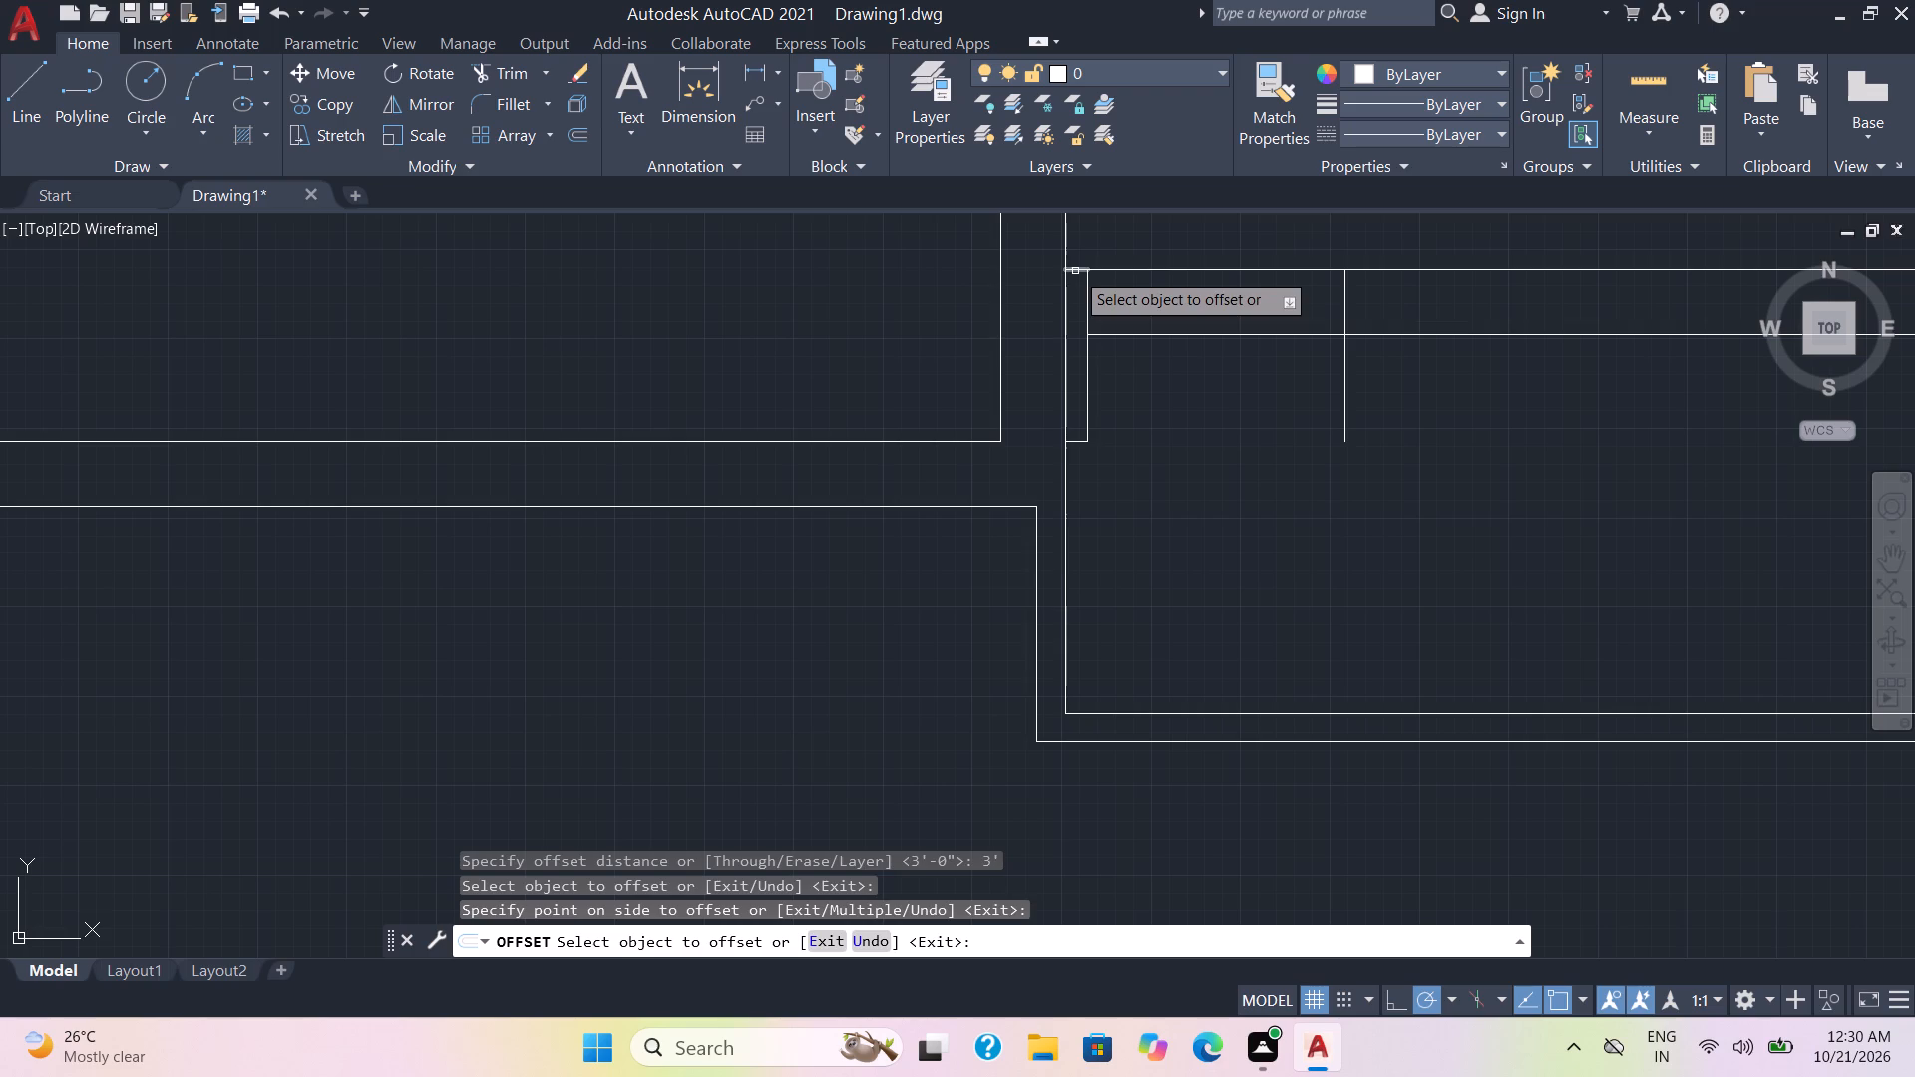
left_click(1075, 271)
left_click(1069, 509)
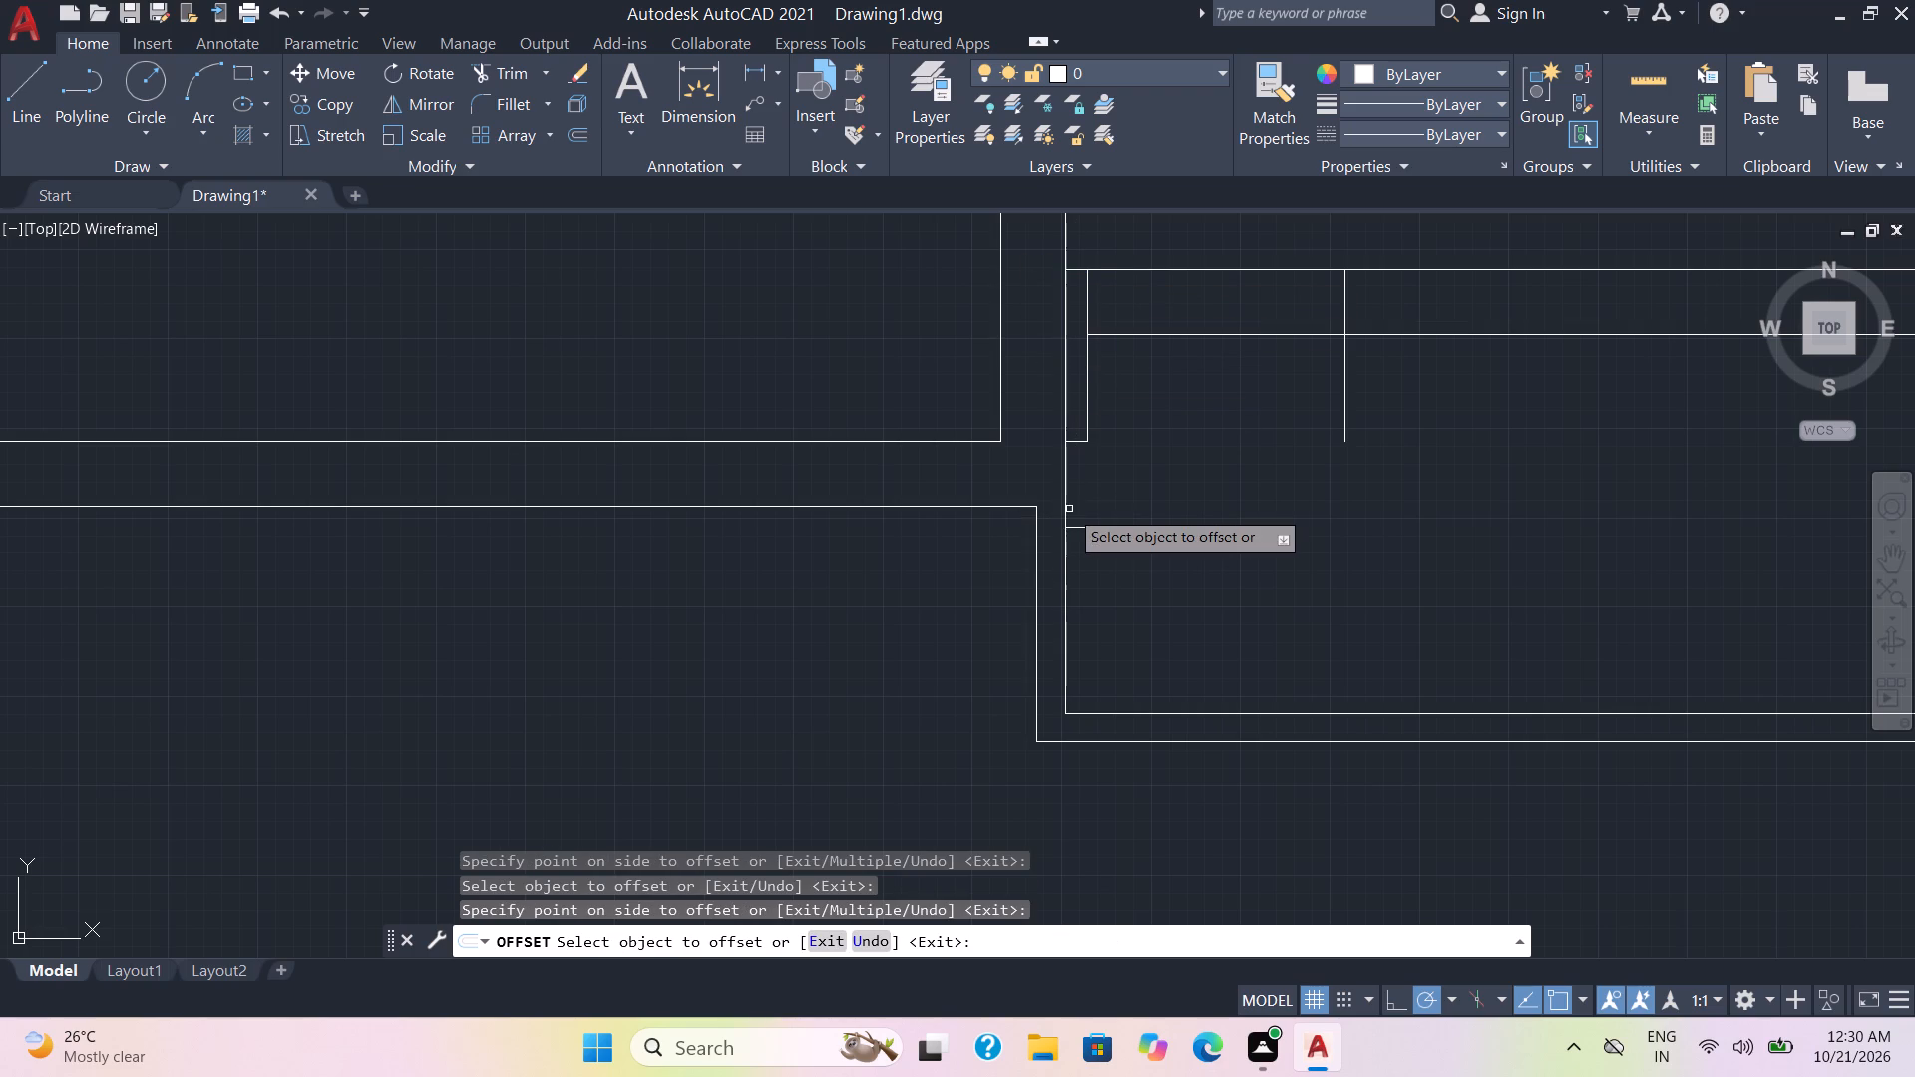
key("Escape")
Trim the offset line below the right-hand cross wall and cut both wall lines between it and the rectangle to form the opening.
key("t")
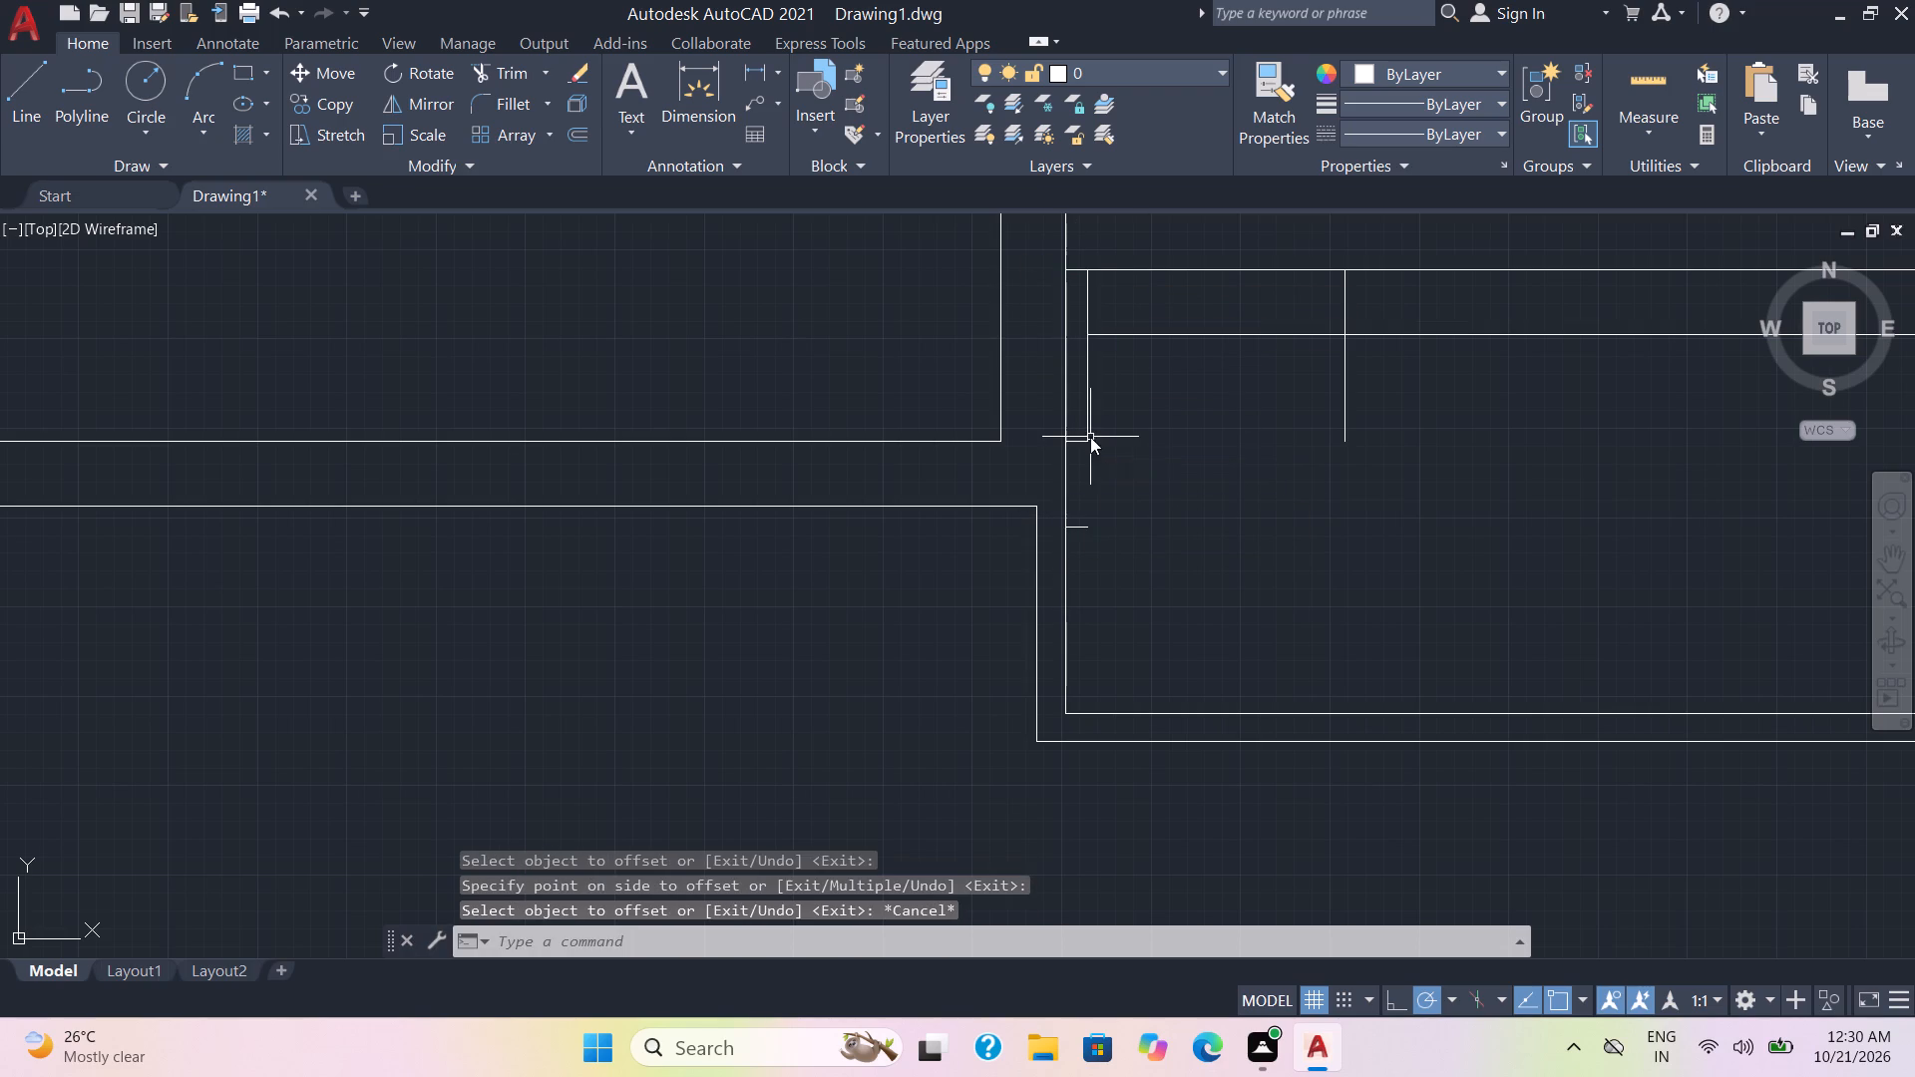
key("r")
key("Return")
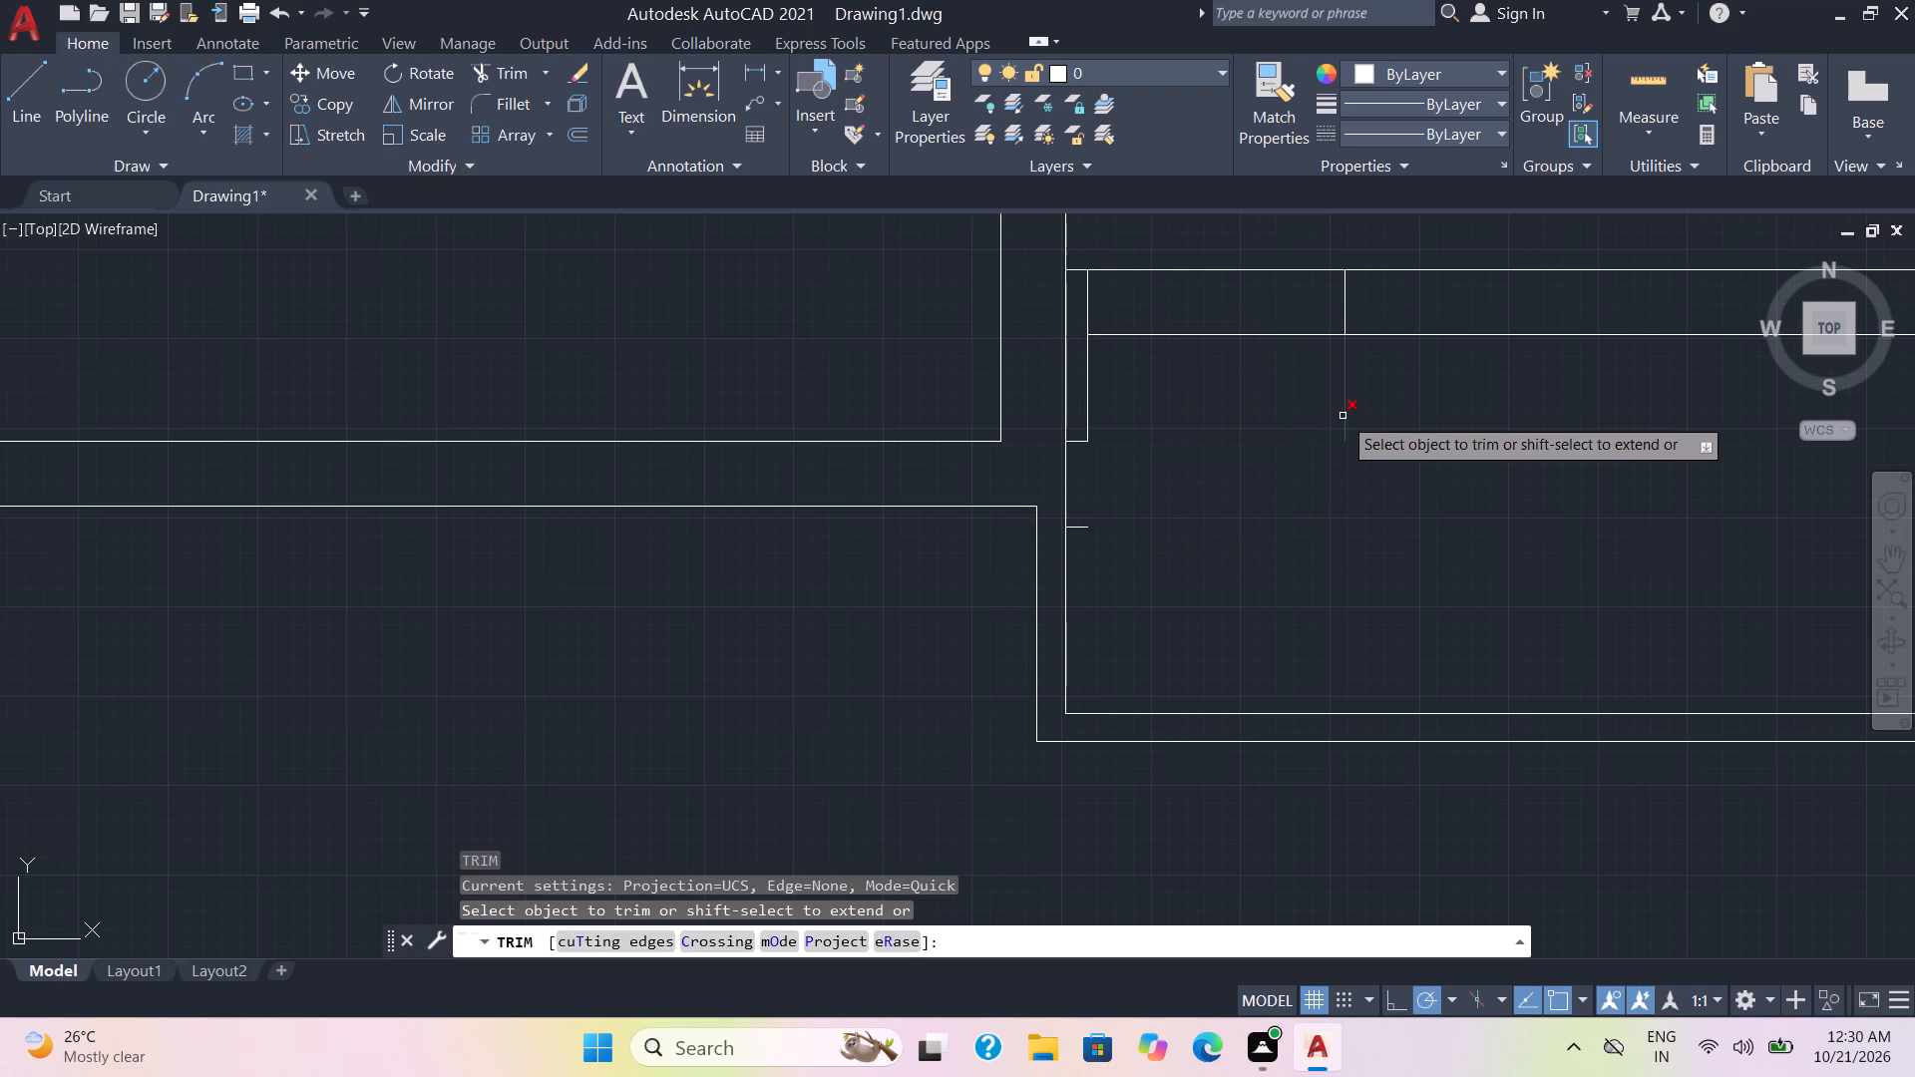
left_click(1342, 416)
left_click_drag(1214, 236, 1201, 397)
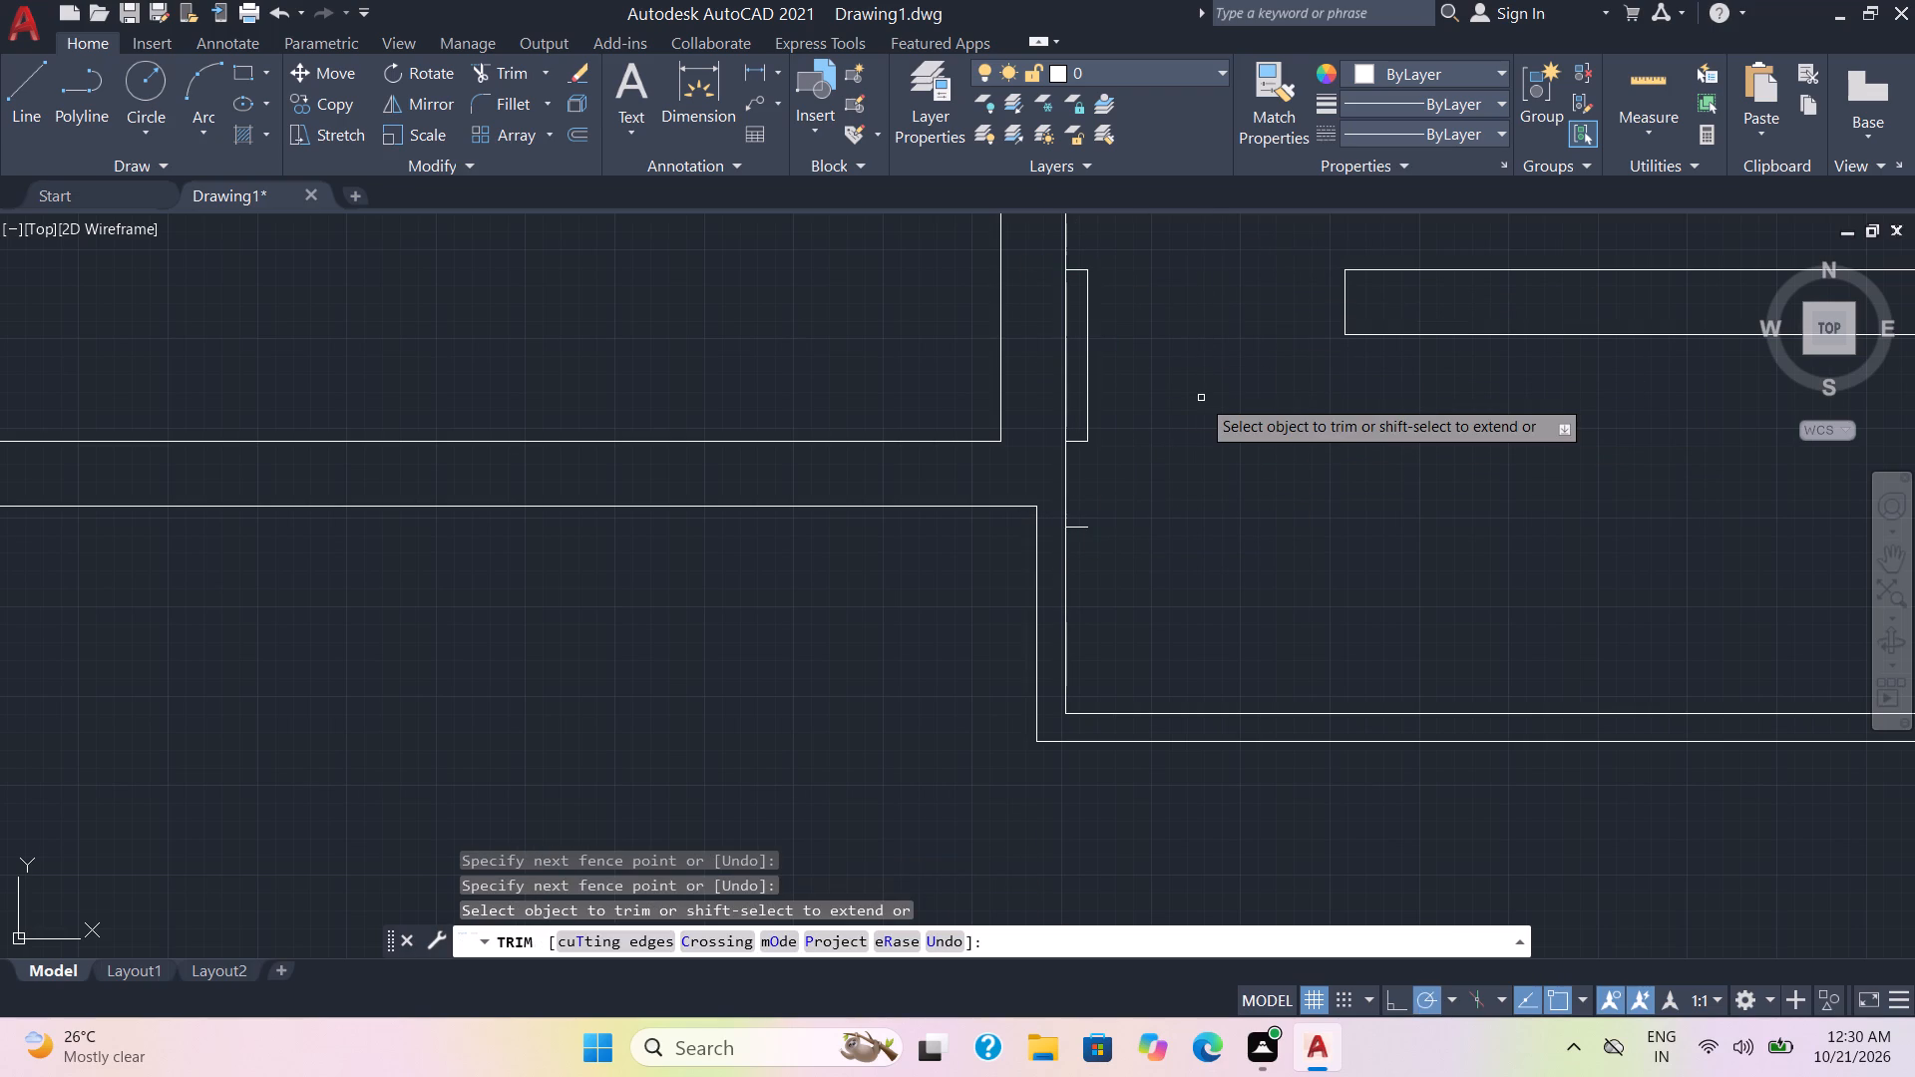
Extend the right-wall rectangle's long sides down to the offset short edge and trim away its old bottom edge.
left_click(1087, 423, "shift")
left_click(1064, 427, "shift")
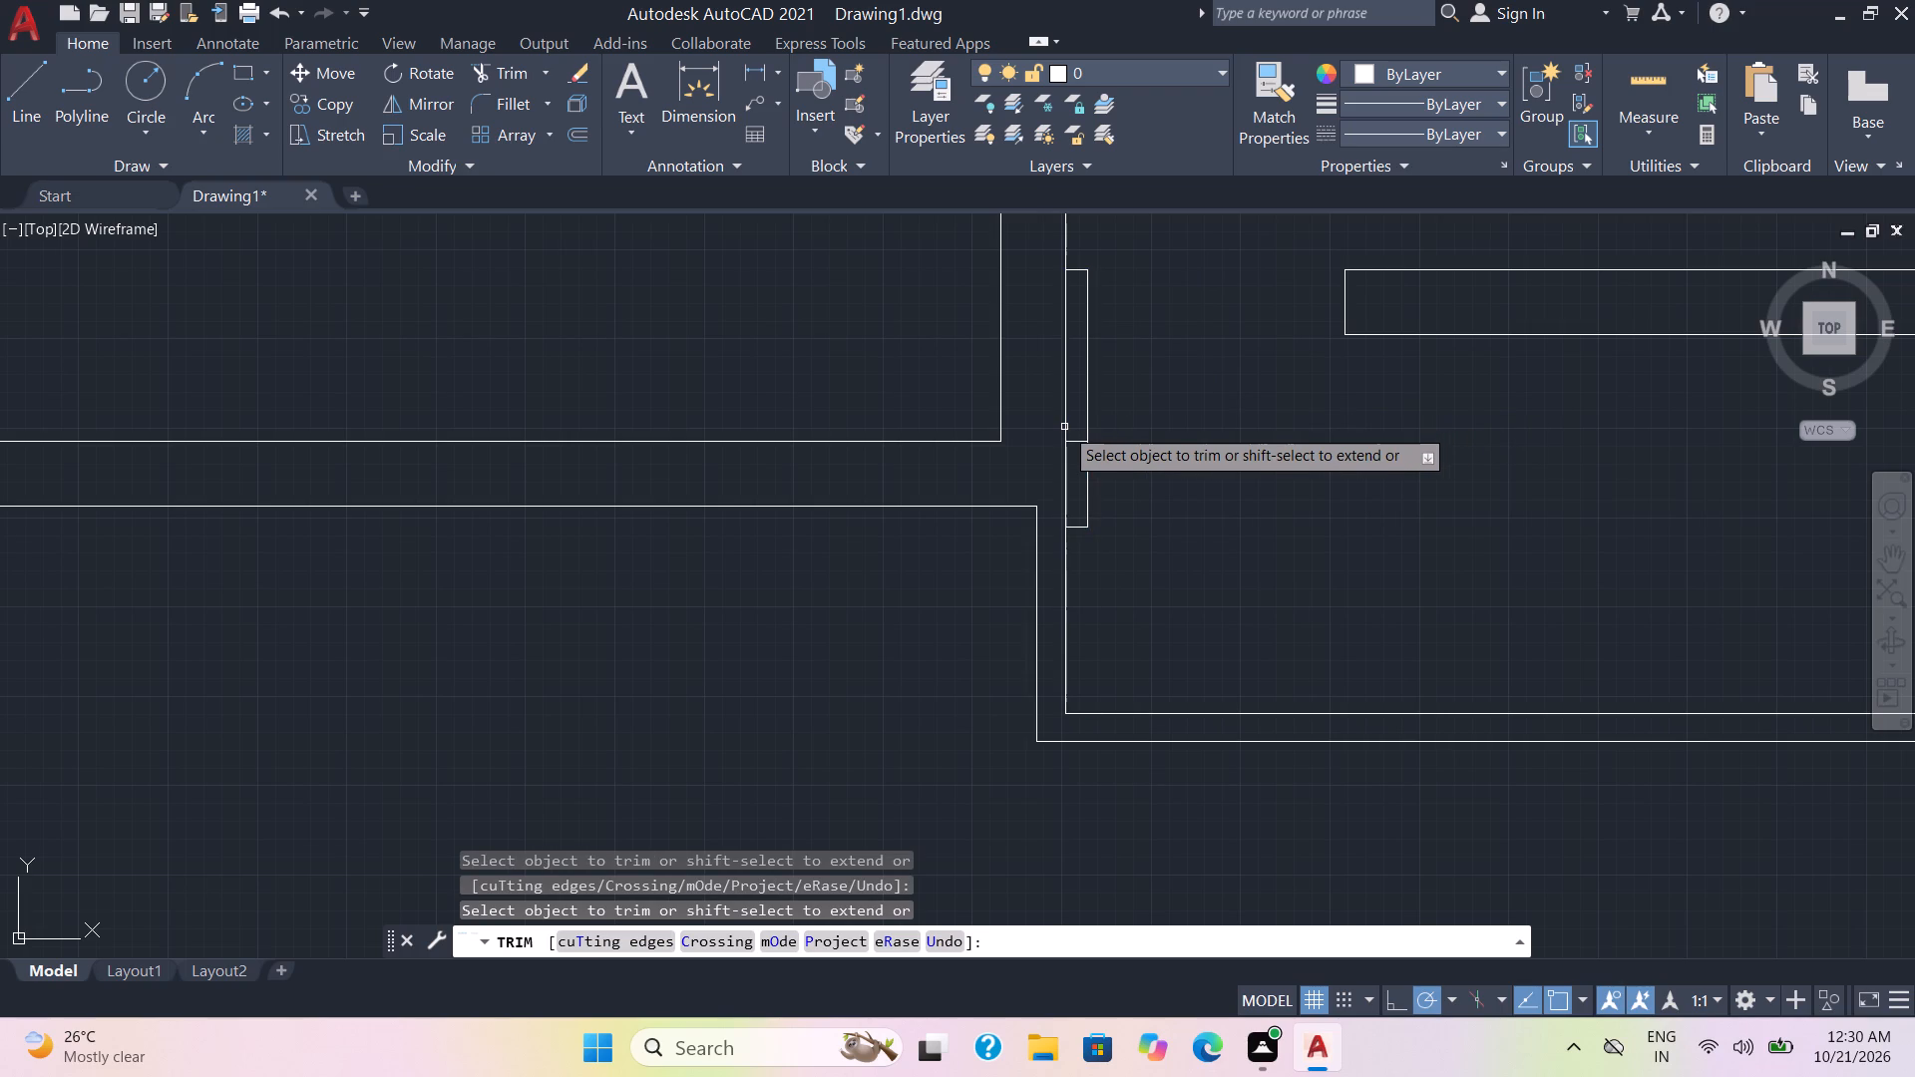
left_click(1073, 440)
Remove the lines of the small loose horizontal rectangle lying outside the floor plan's left side.
scroll(1267, 453, "down", 2)
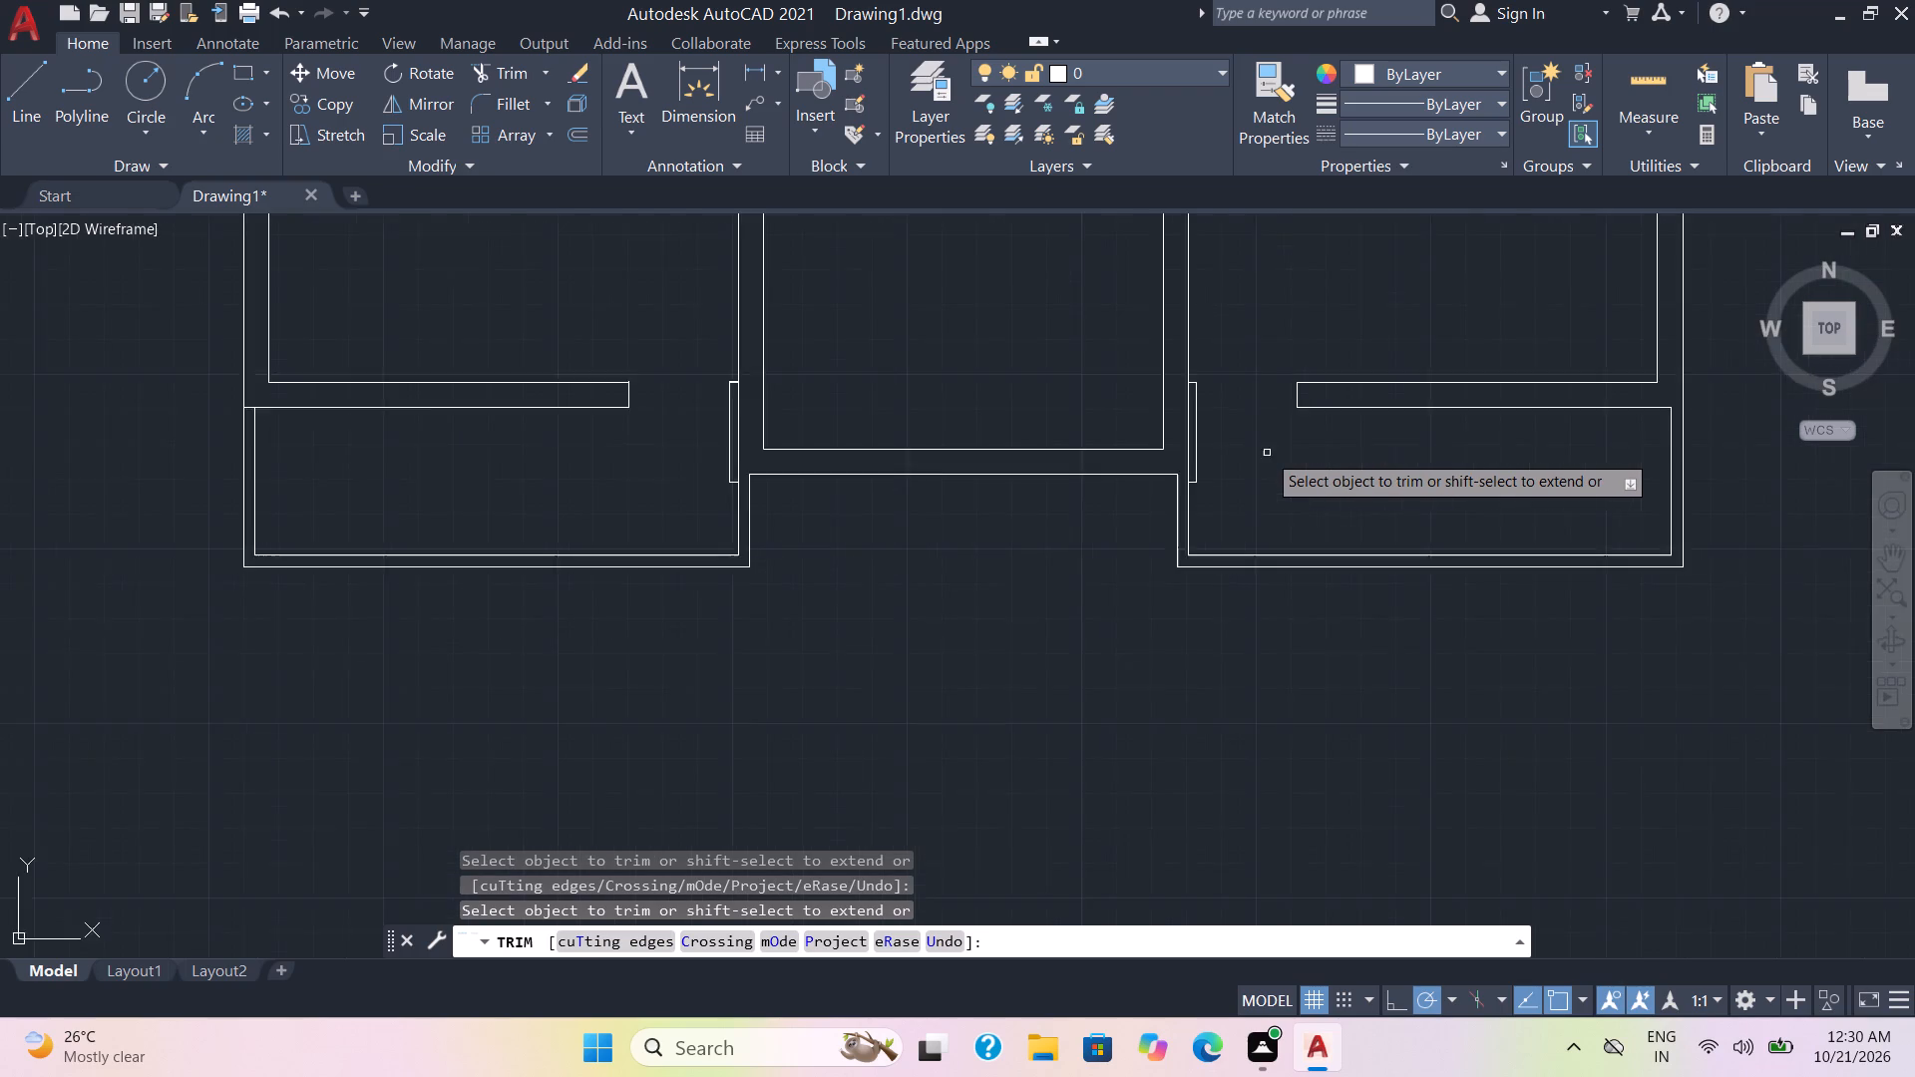
scroll(1267, 453, "down", 2)
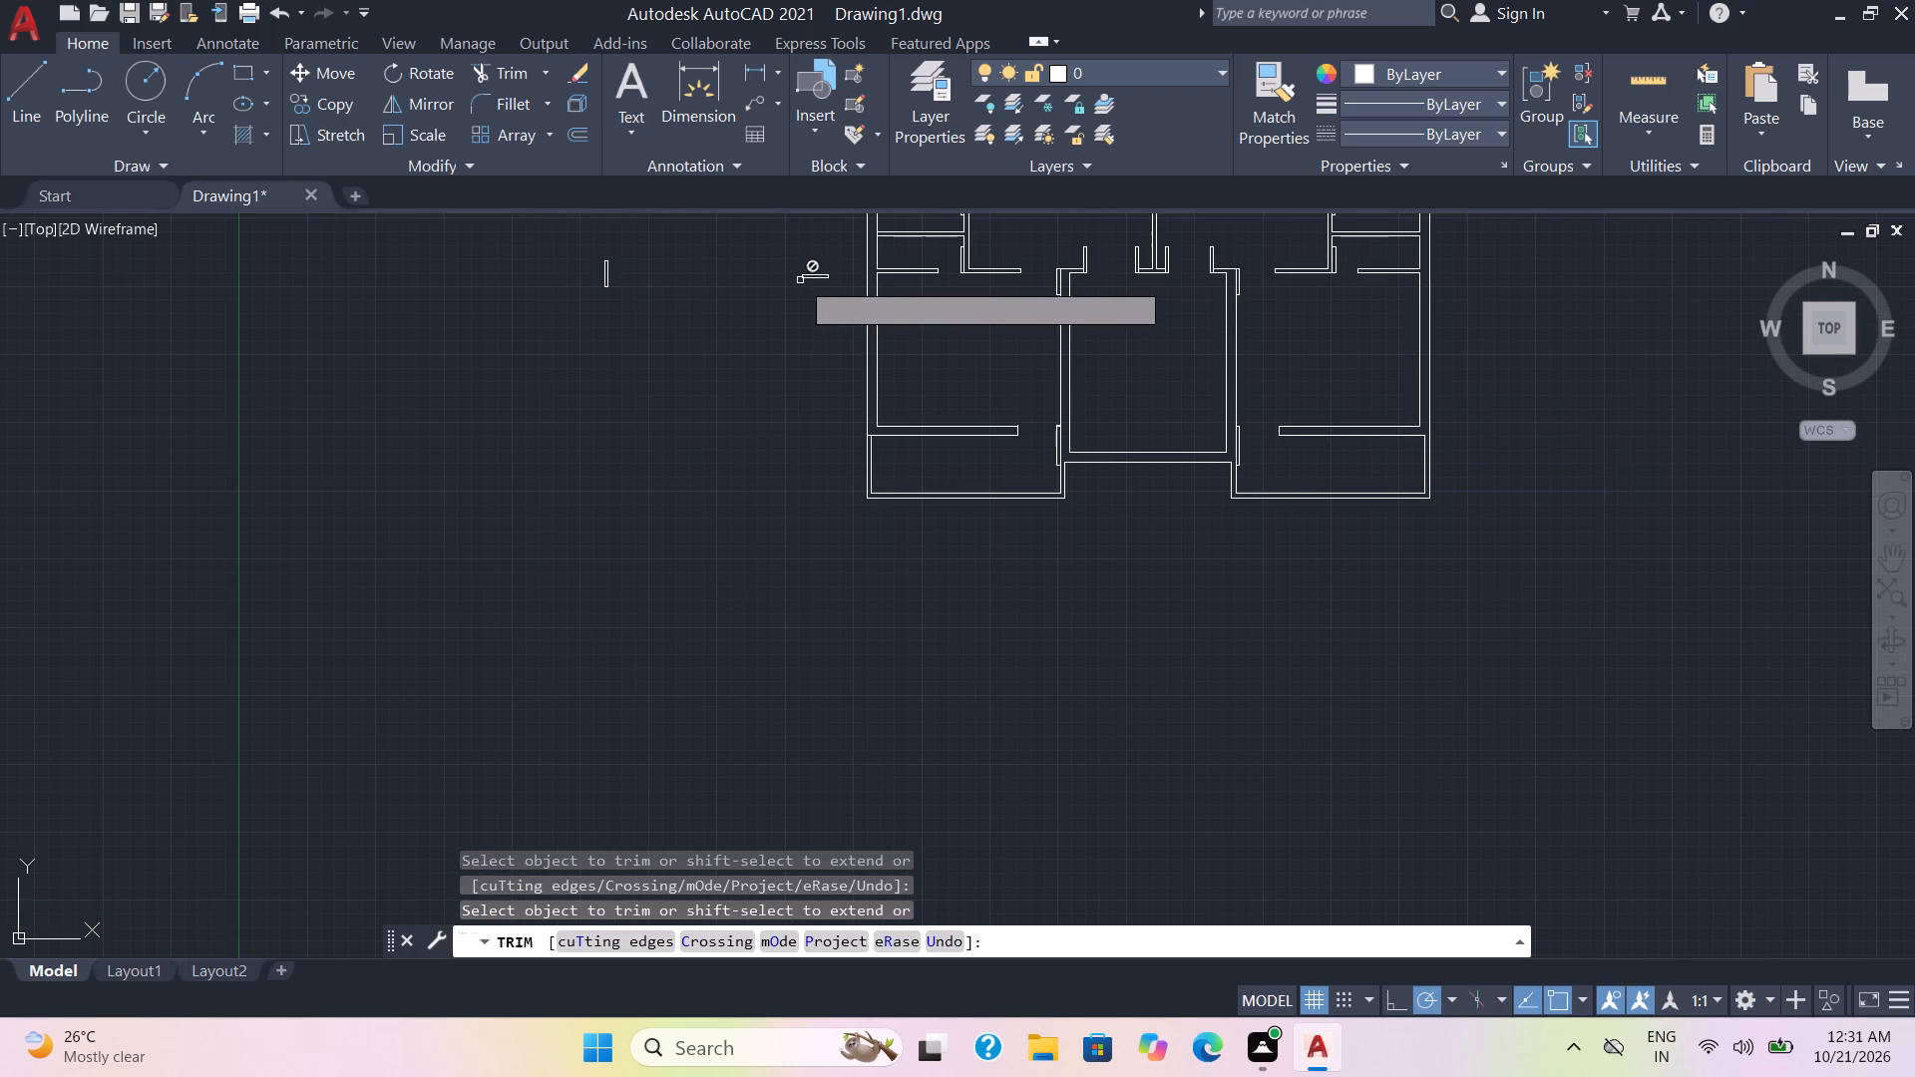
left_click(807, 279)
left_click(811, 274)
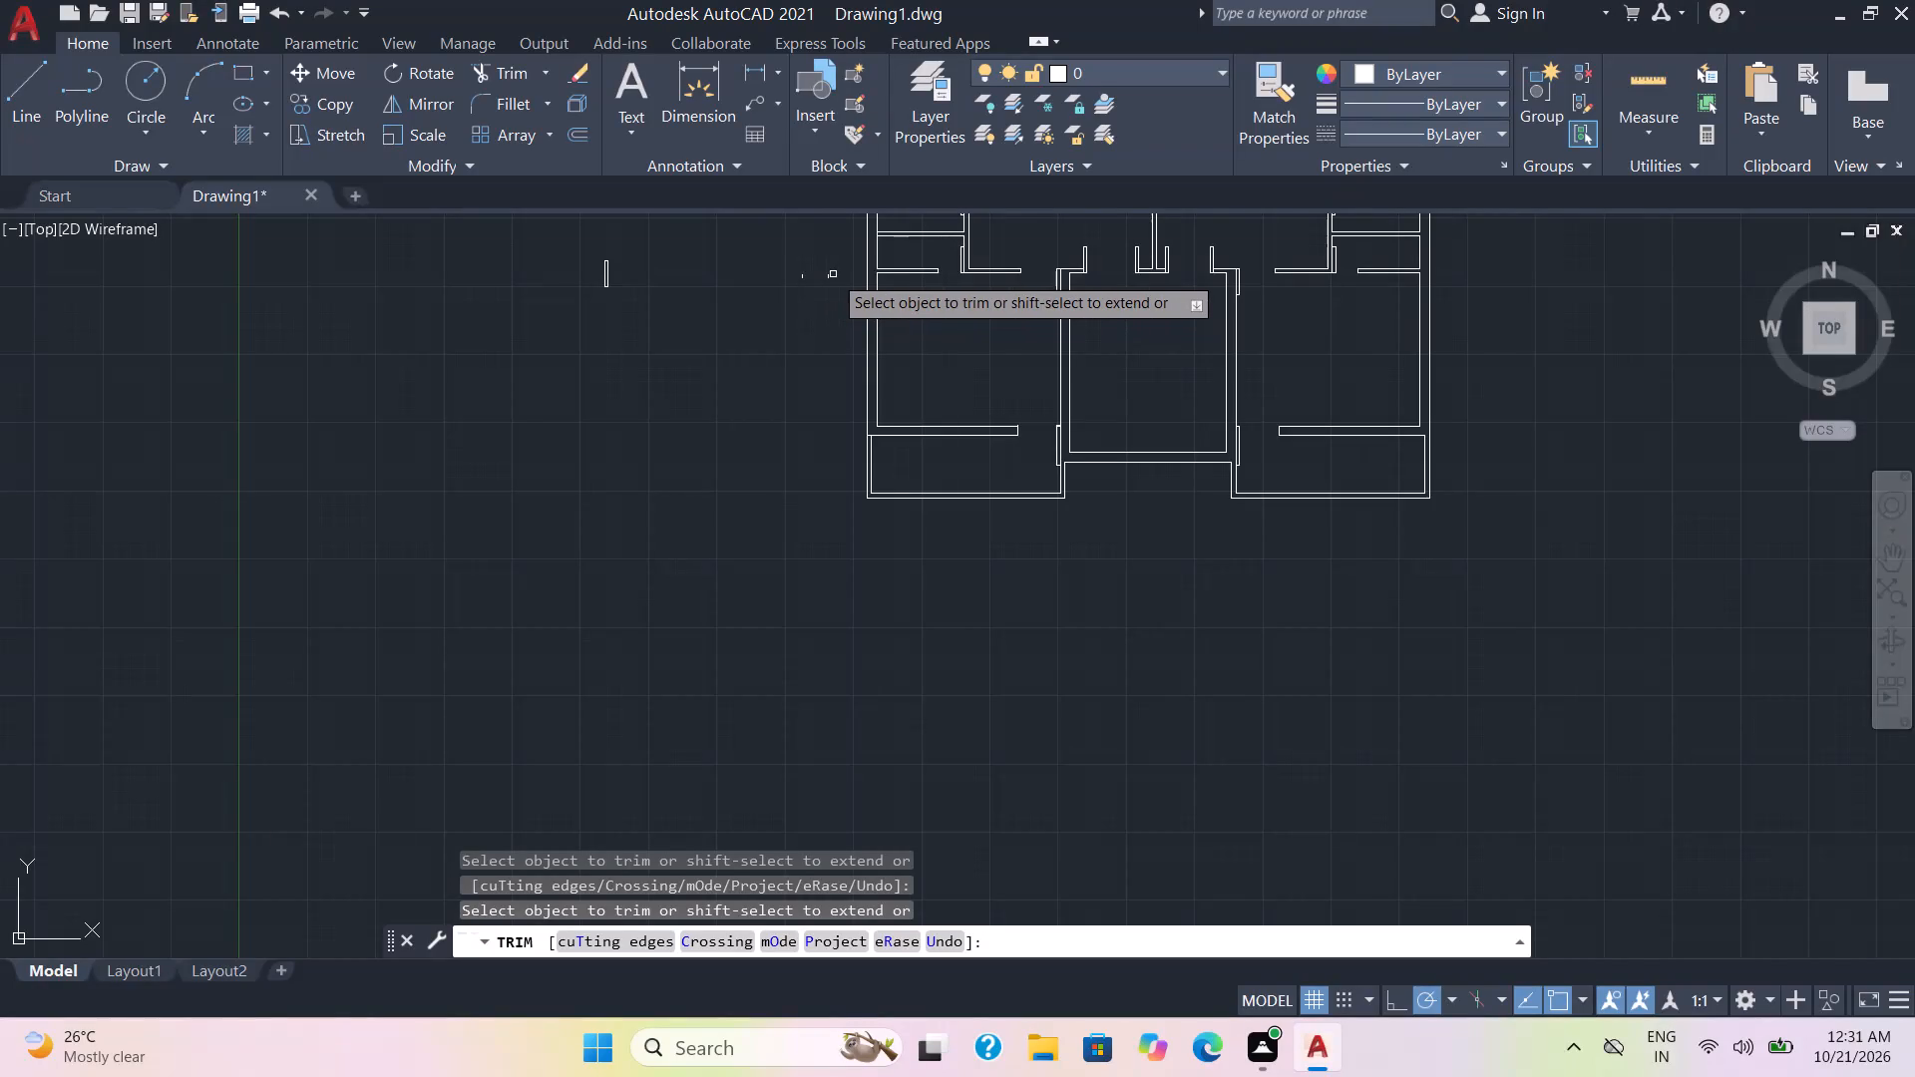
left_click(830, 274)
left_click(802, 280)
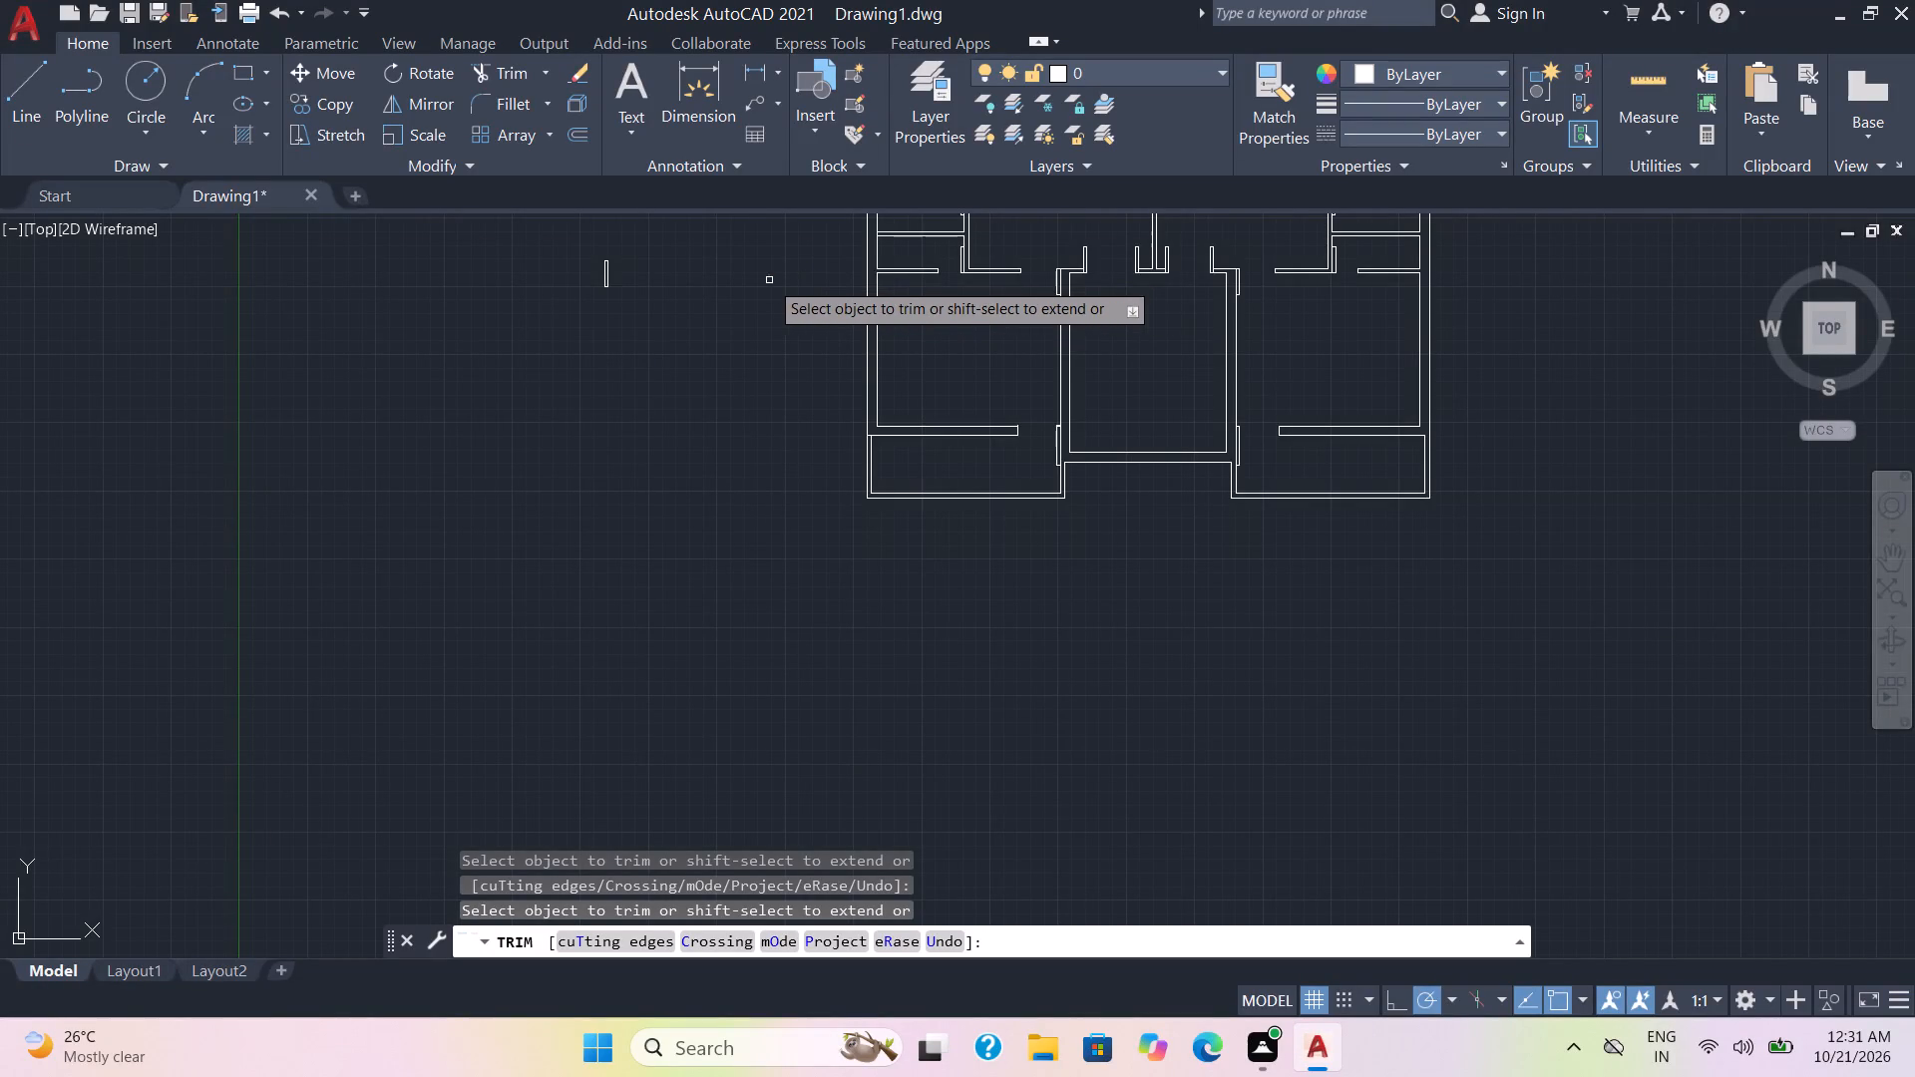
Trim away the remaining lines of the small loose vertical rectangle lying outside the floor plan's left side.
left_click_drag(608, 298, 617, 239)
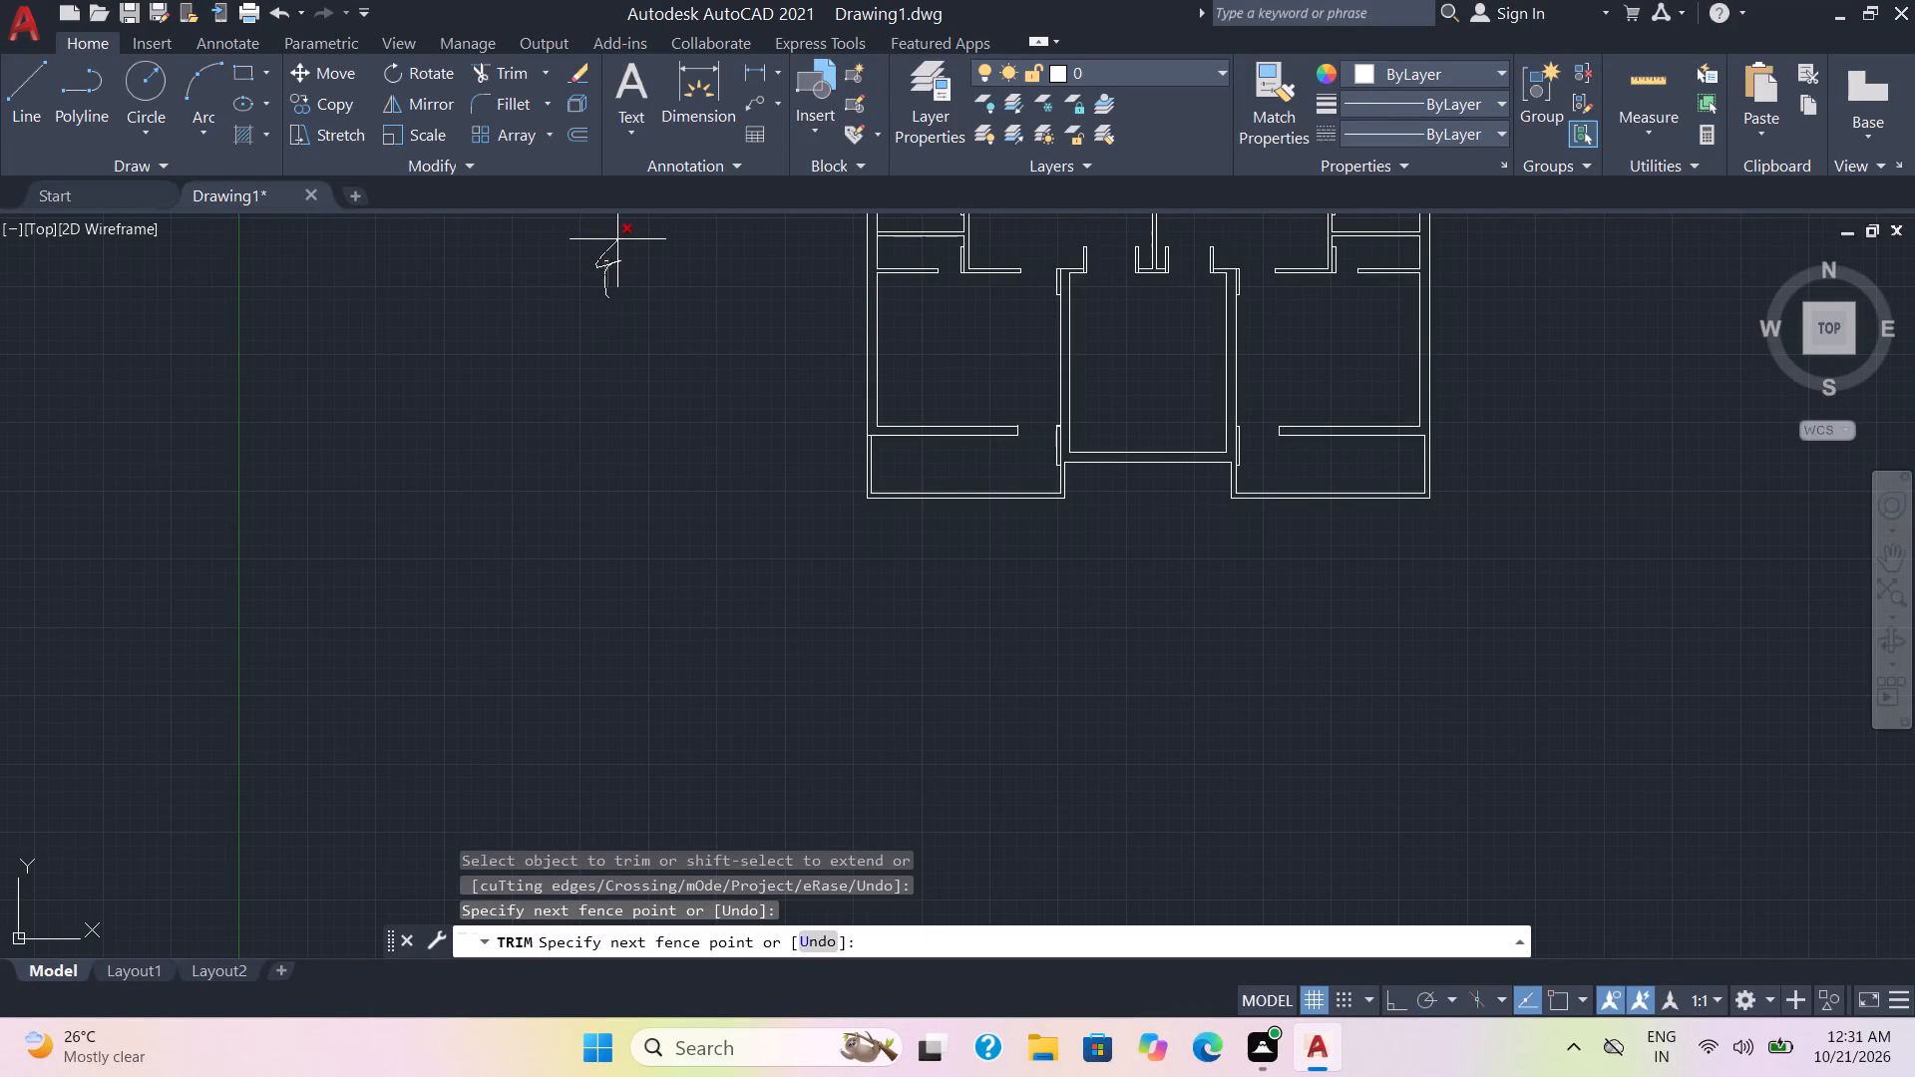
left_click_drag(617, 239, 603, 270)
left_click_drag(604, 267, 609, 256)
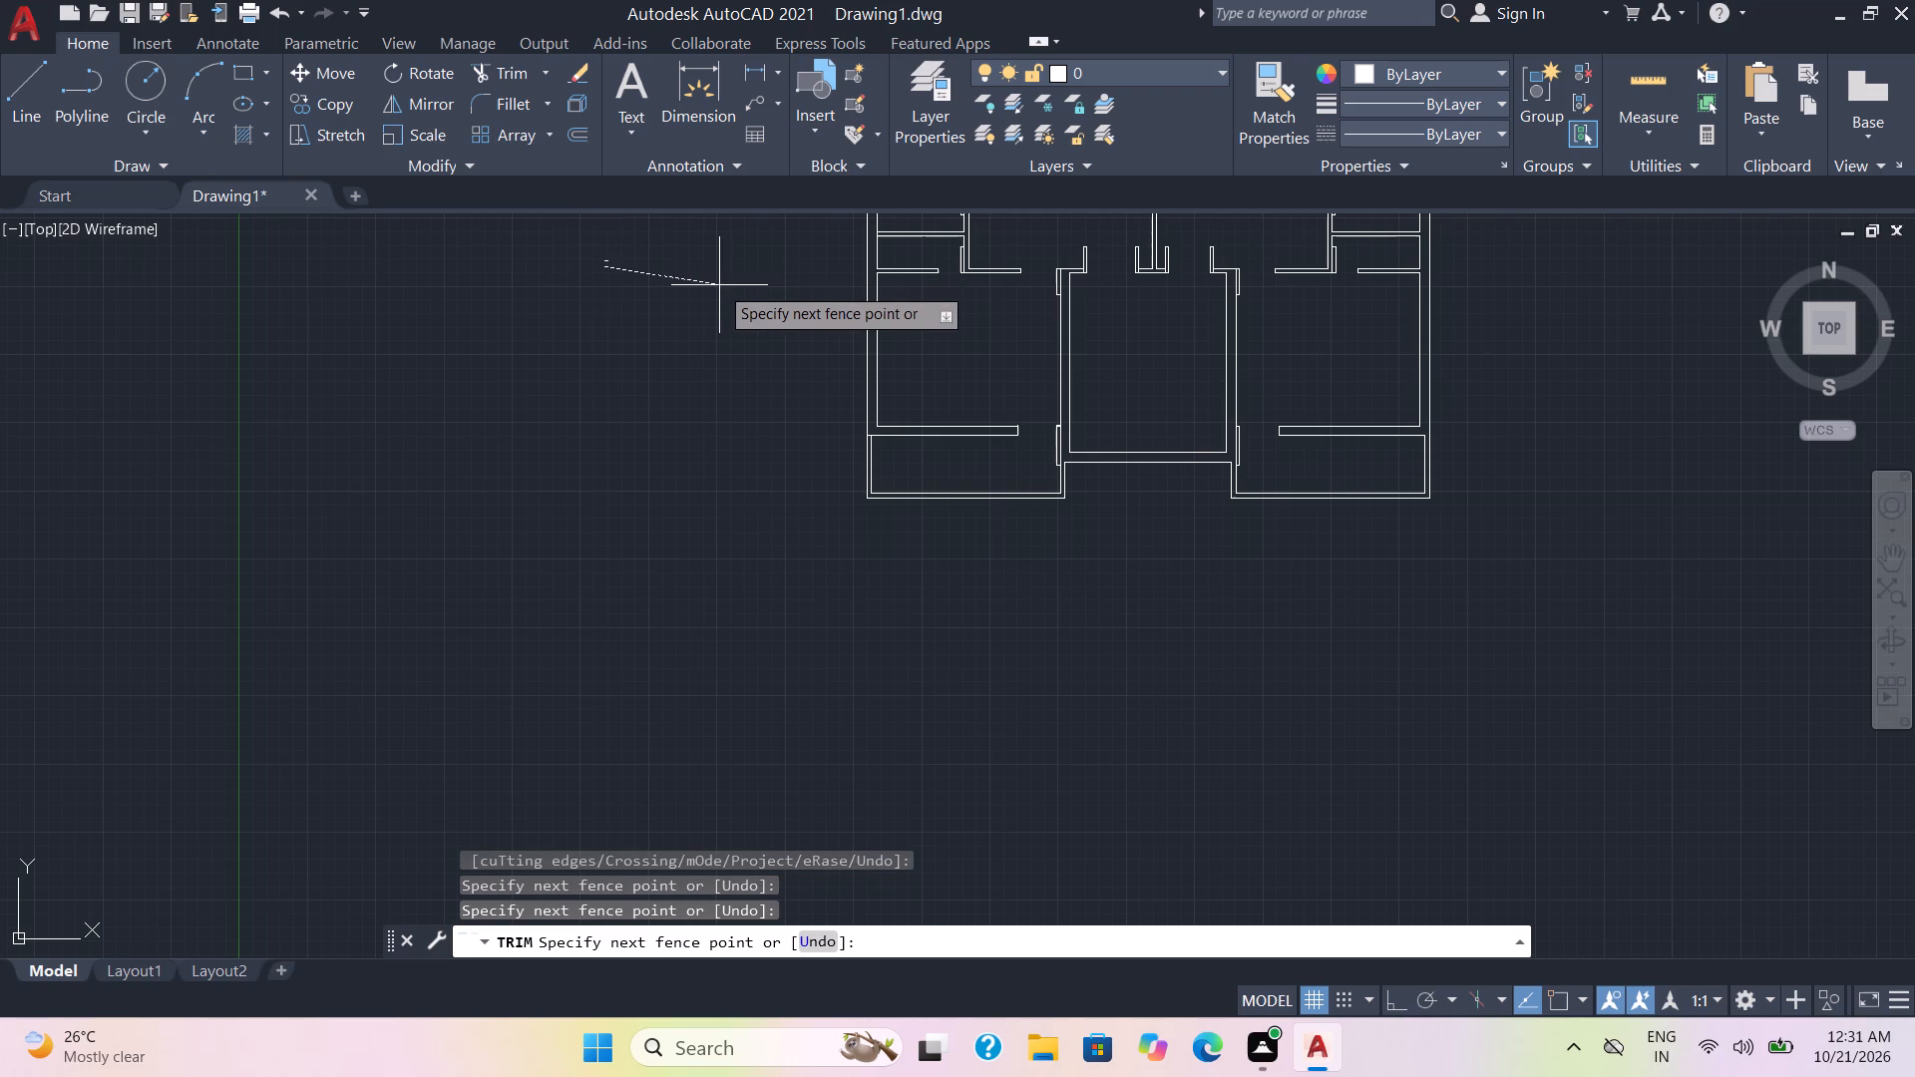
left_click(607, 234)
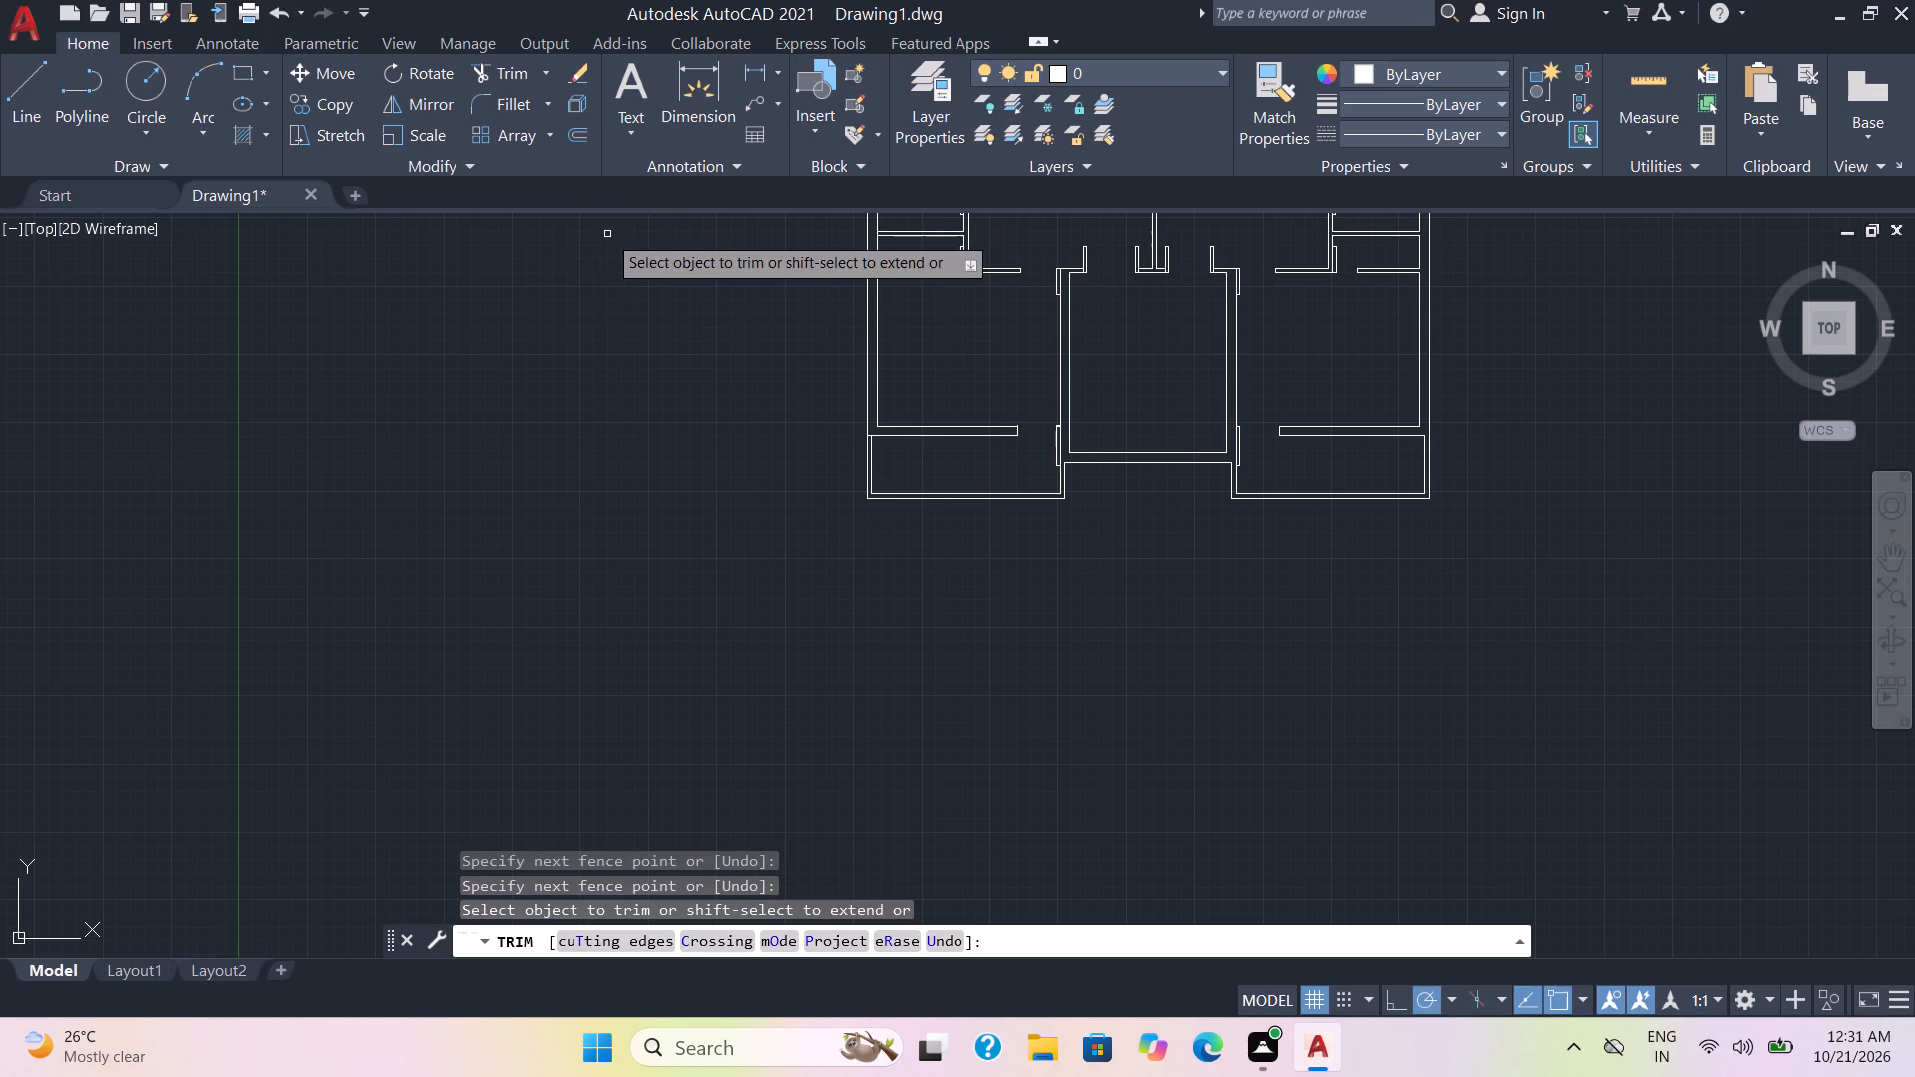
scroll(1486, 661, "down", 1)
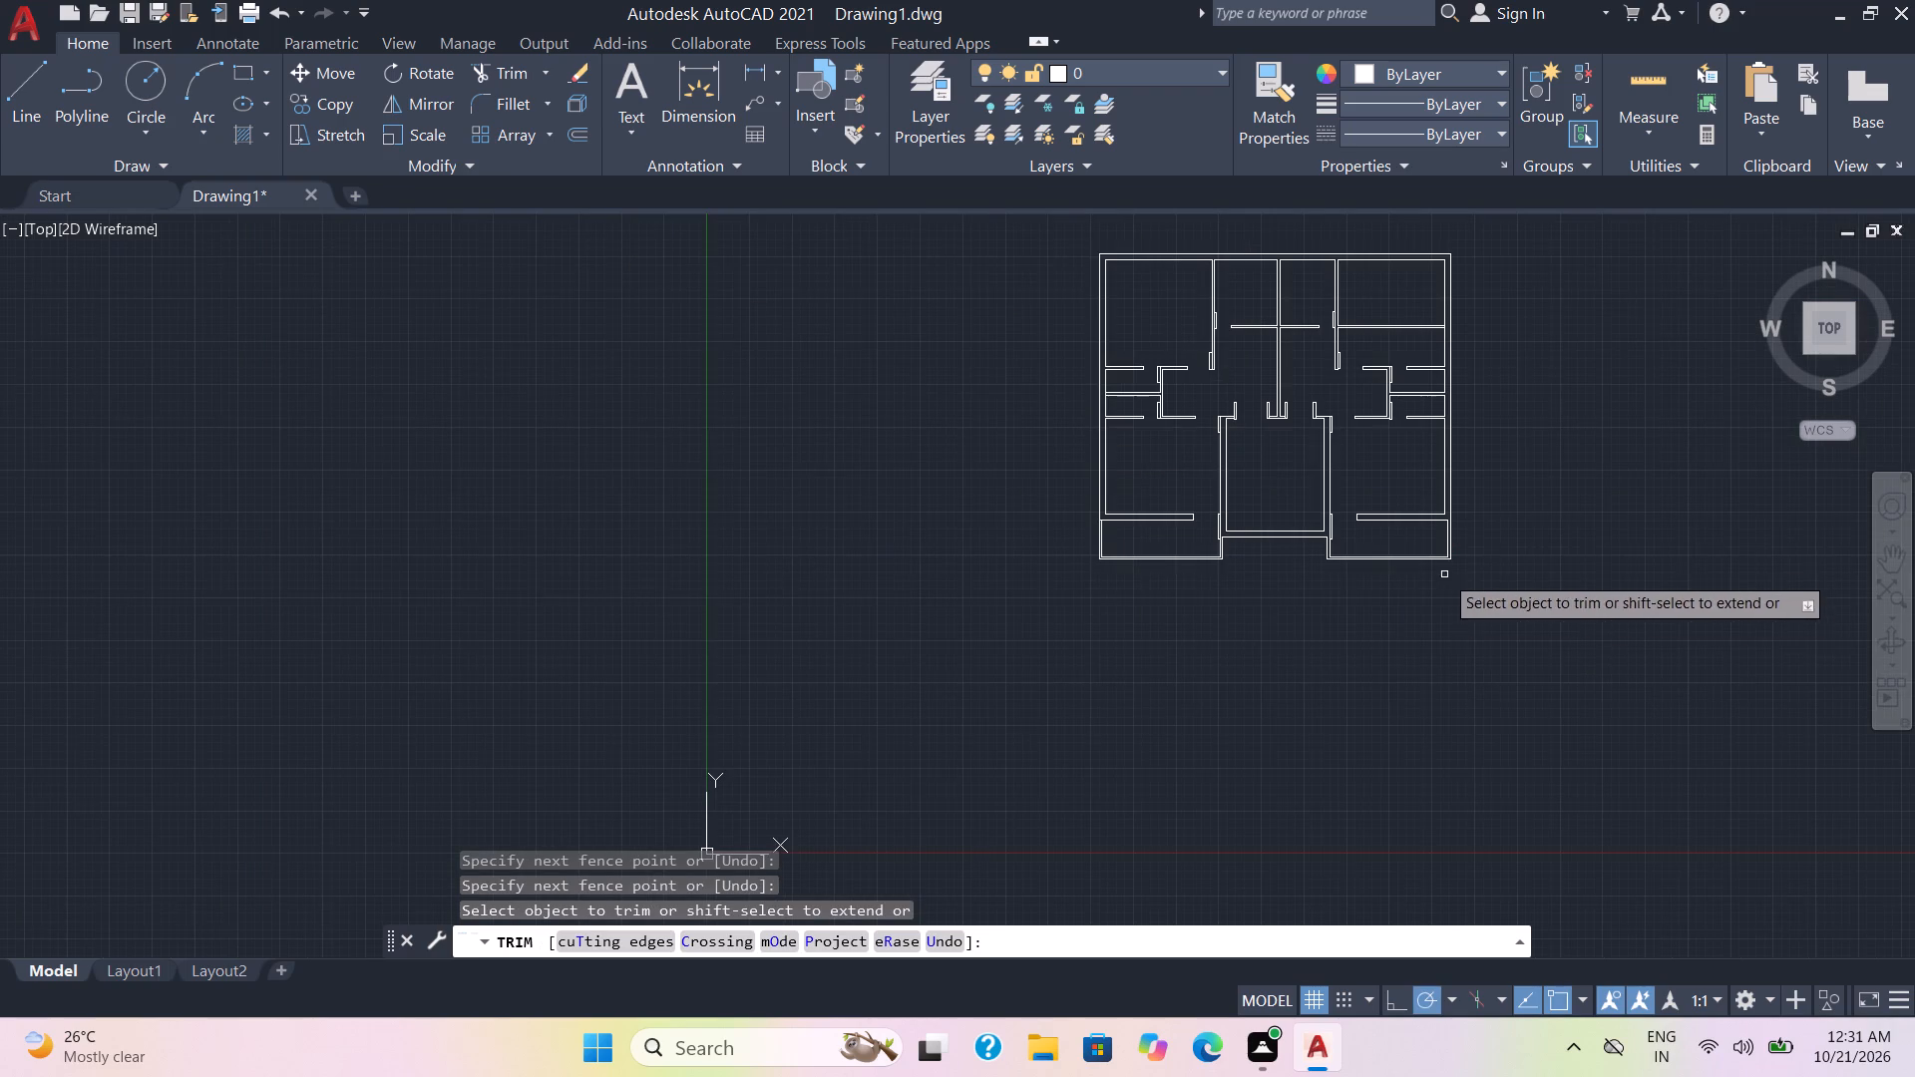
middle_click_drag(1445, 533, 983, 572)
scroll(987, 543, "up", 2)
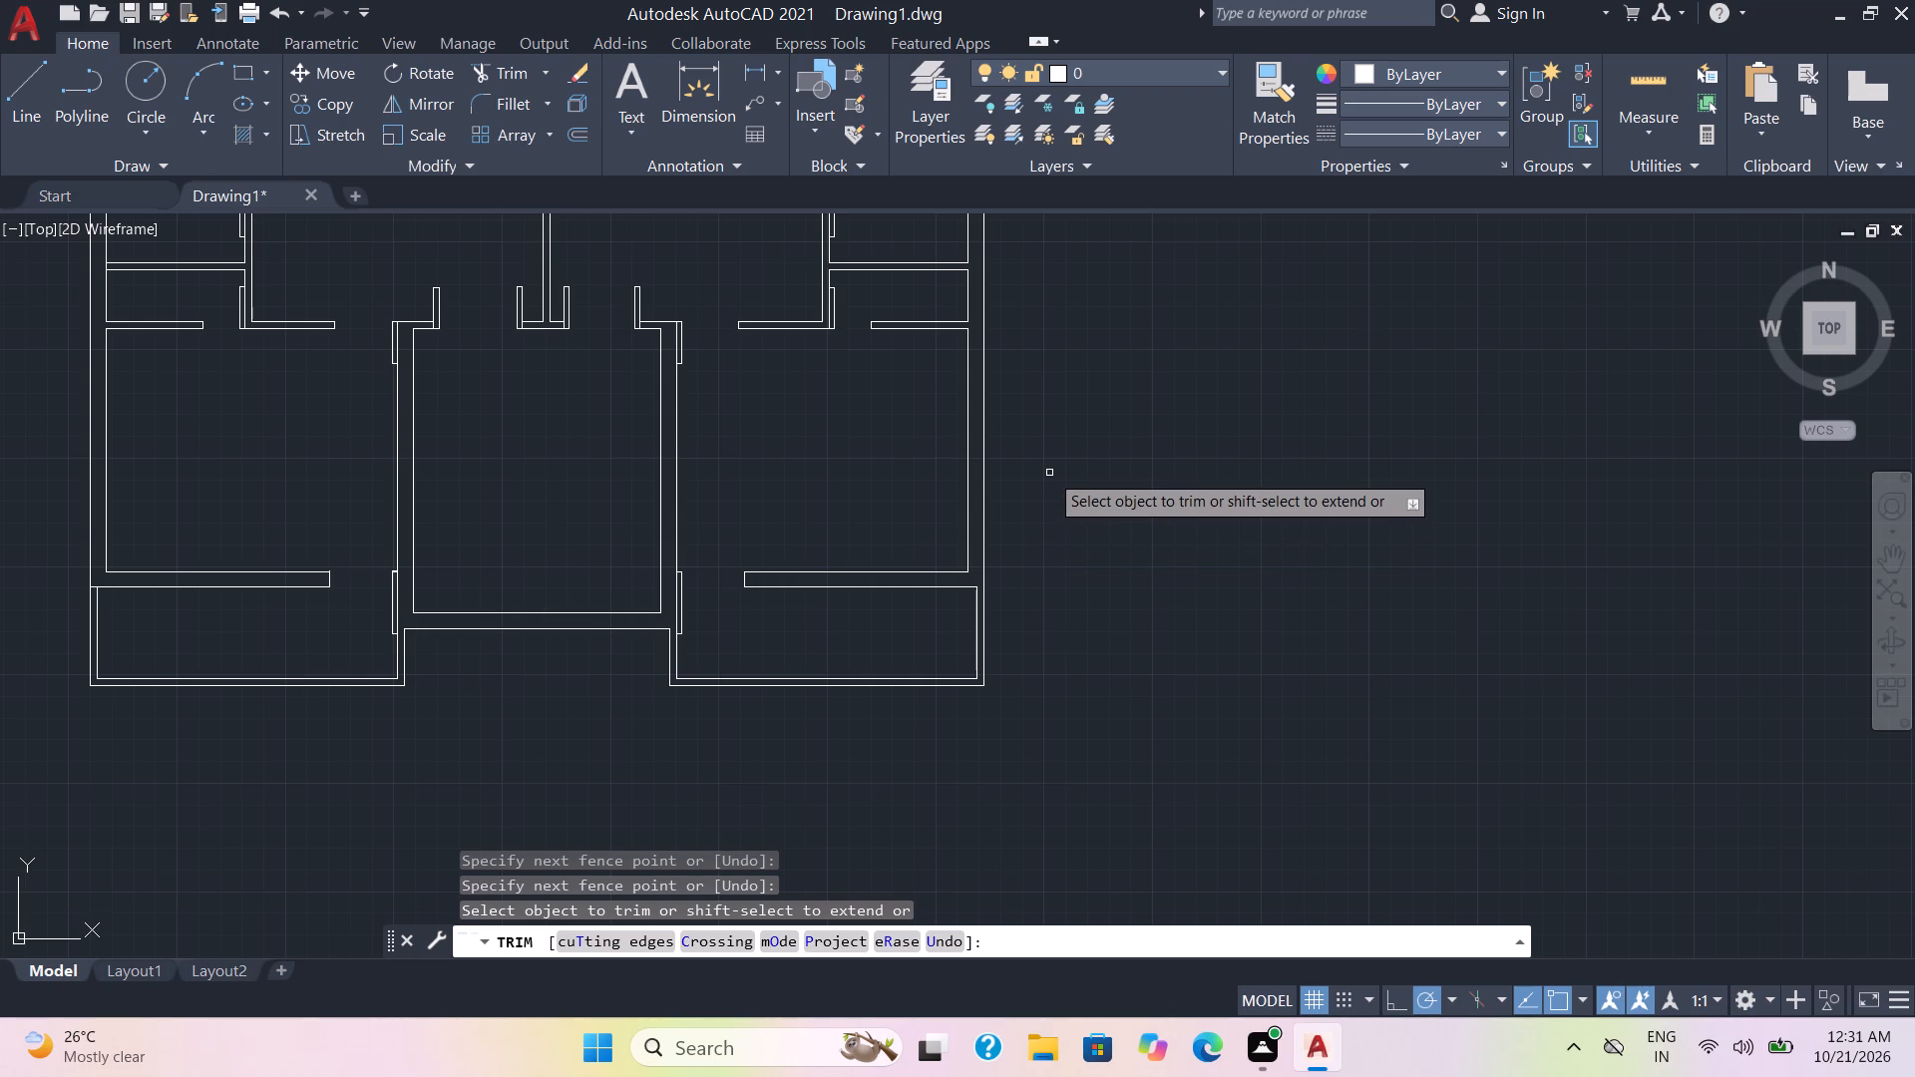
scroll(1049, 473, "down", 2)
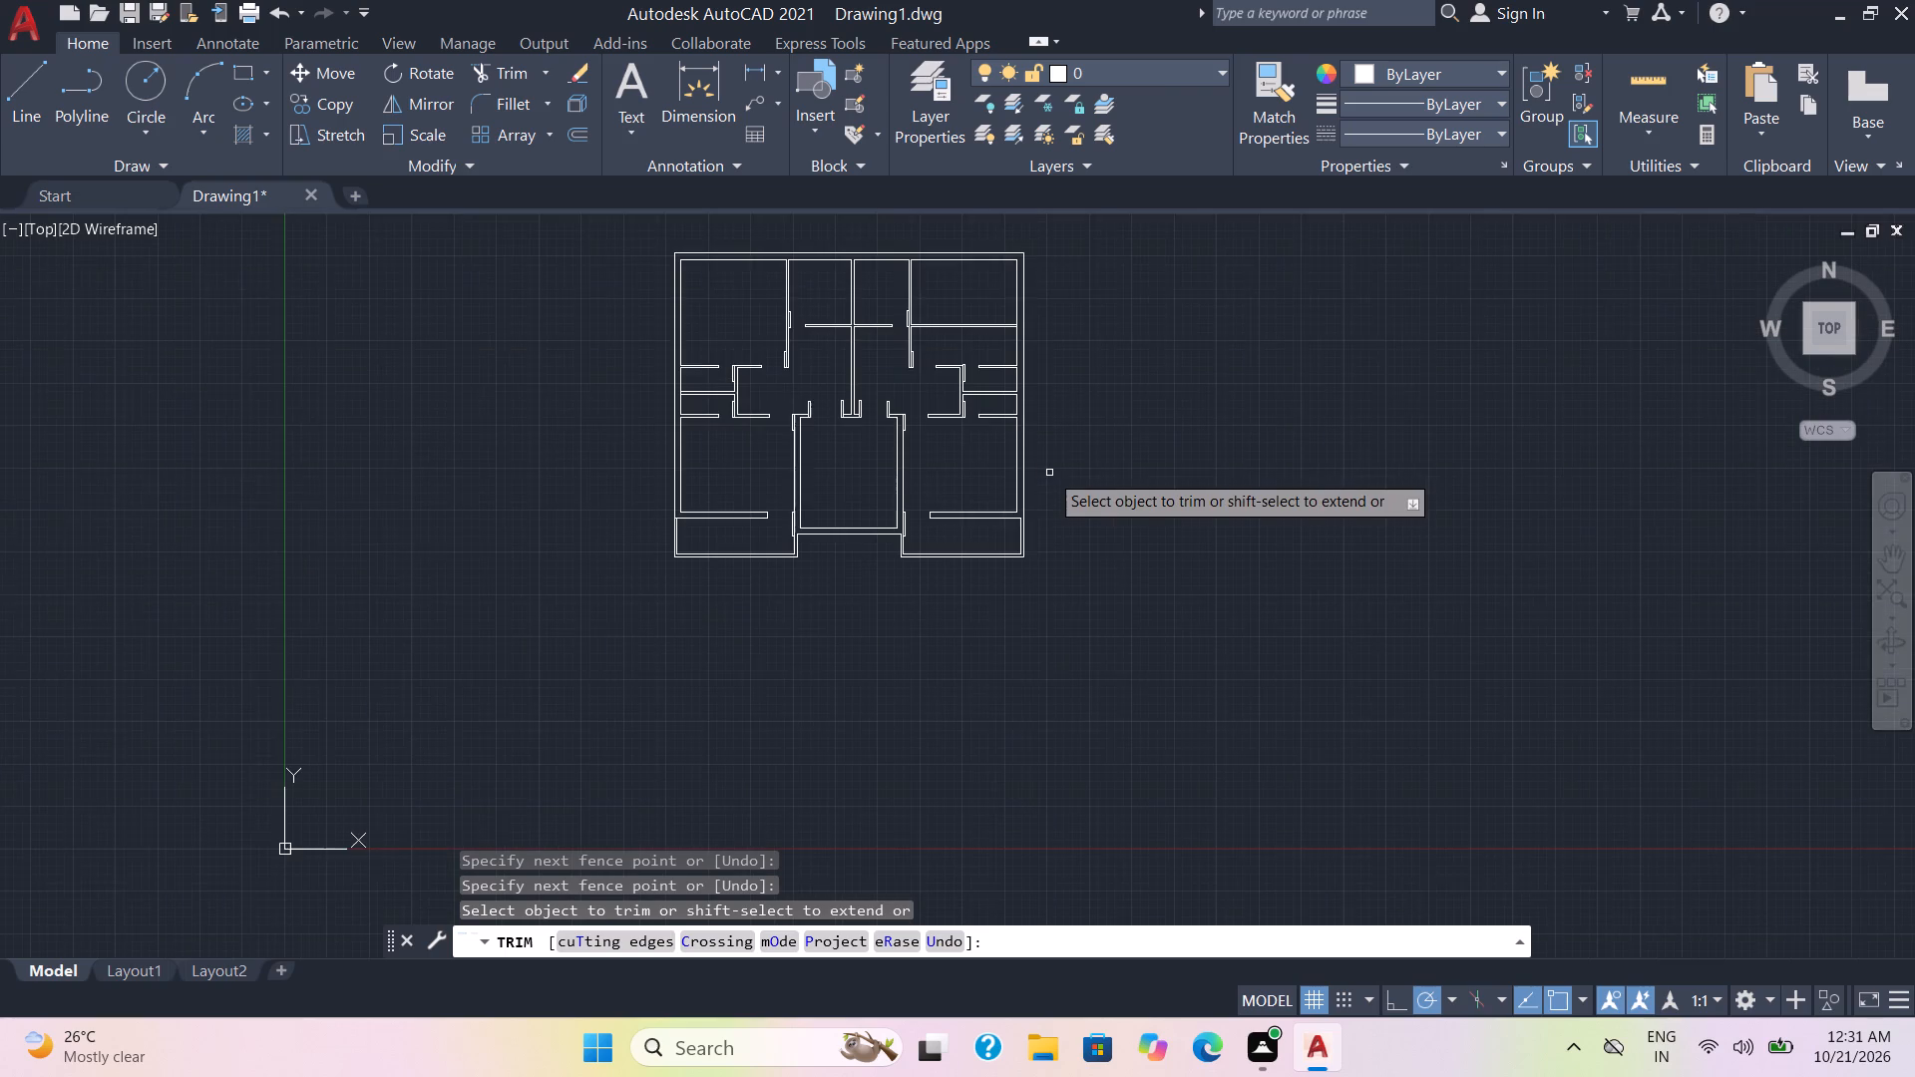
middle_click_drag(1049, 473, 1060, 541)
scroll(1058, 532, "up", 1)
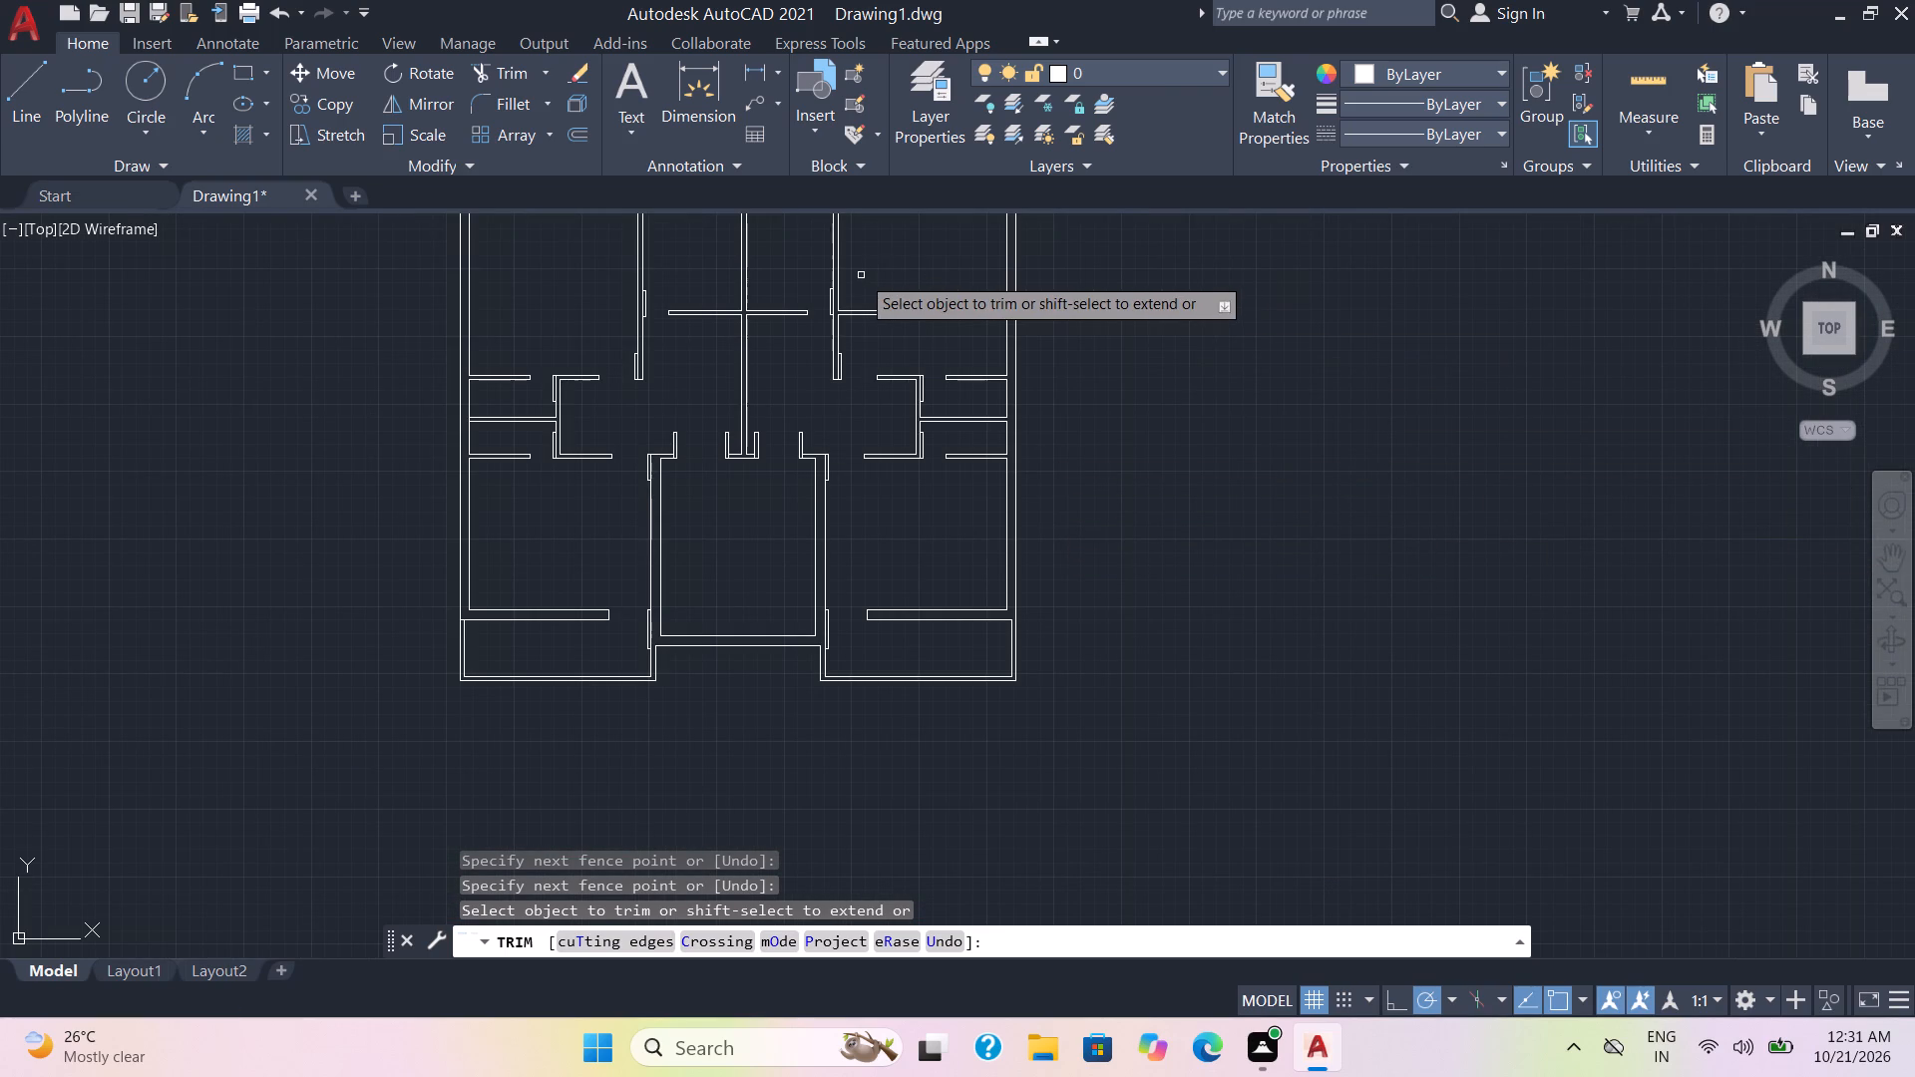
key("Escape")
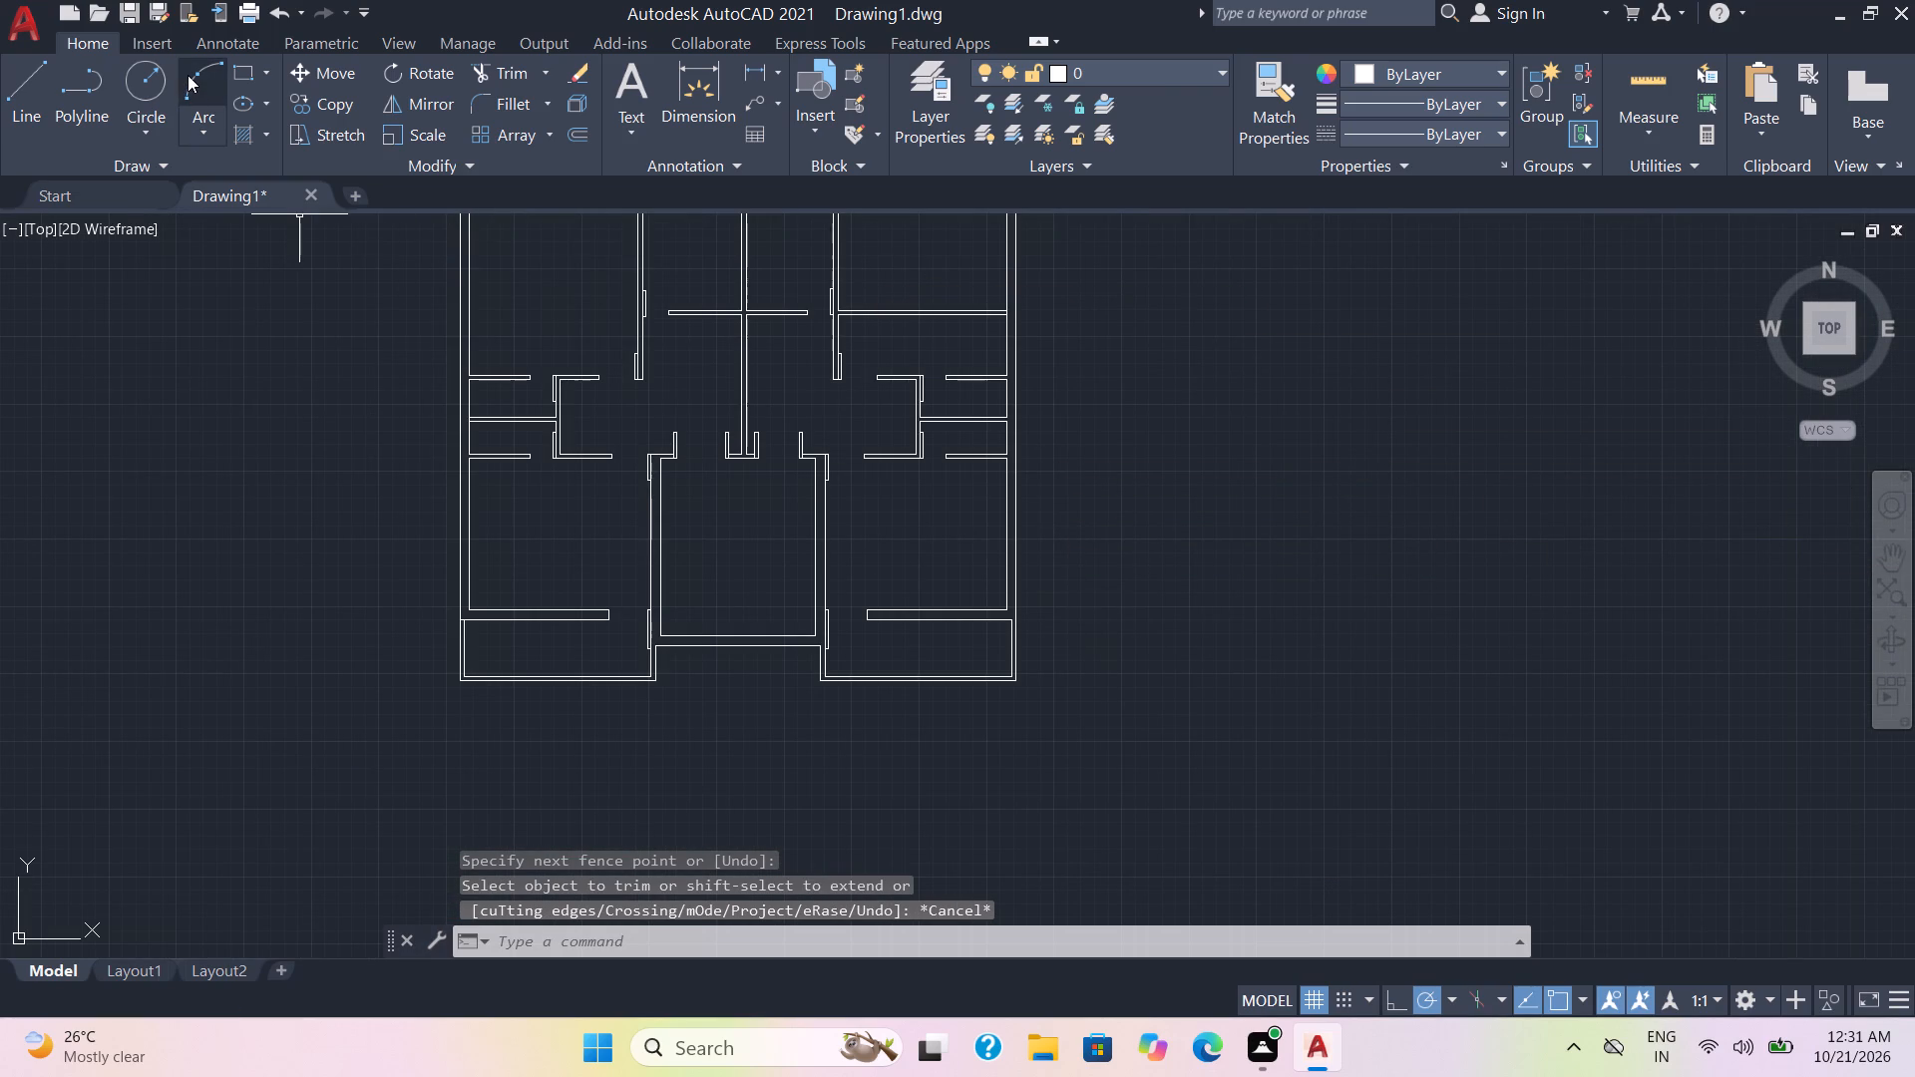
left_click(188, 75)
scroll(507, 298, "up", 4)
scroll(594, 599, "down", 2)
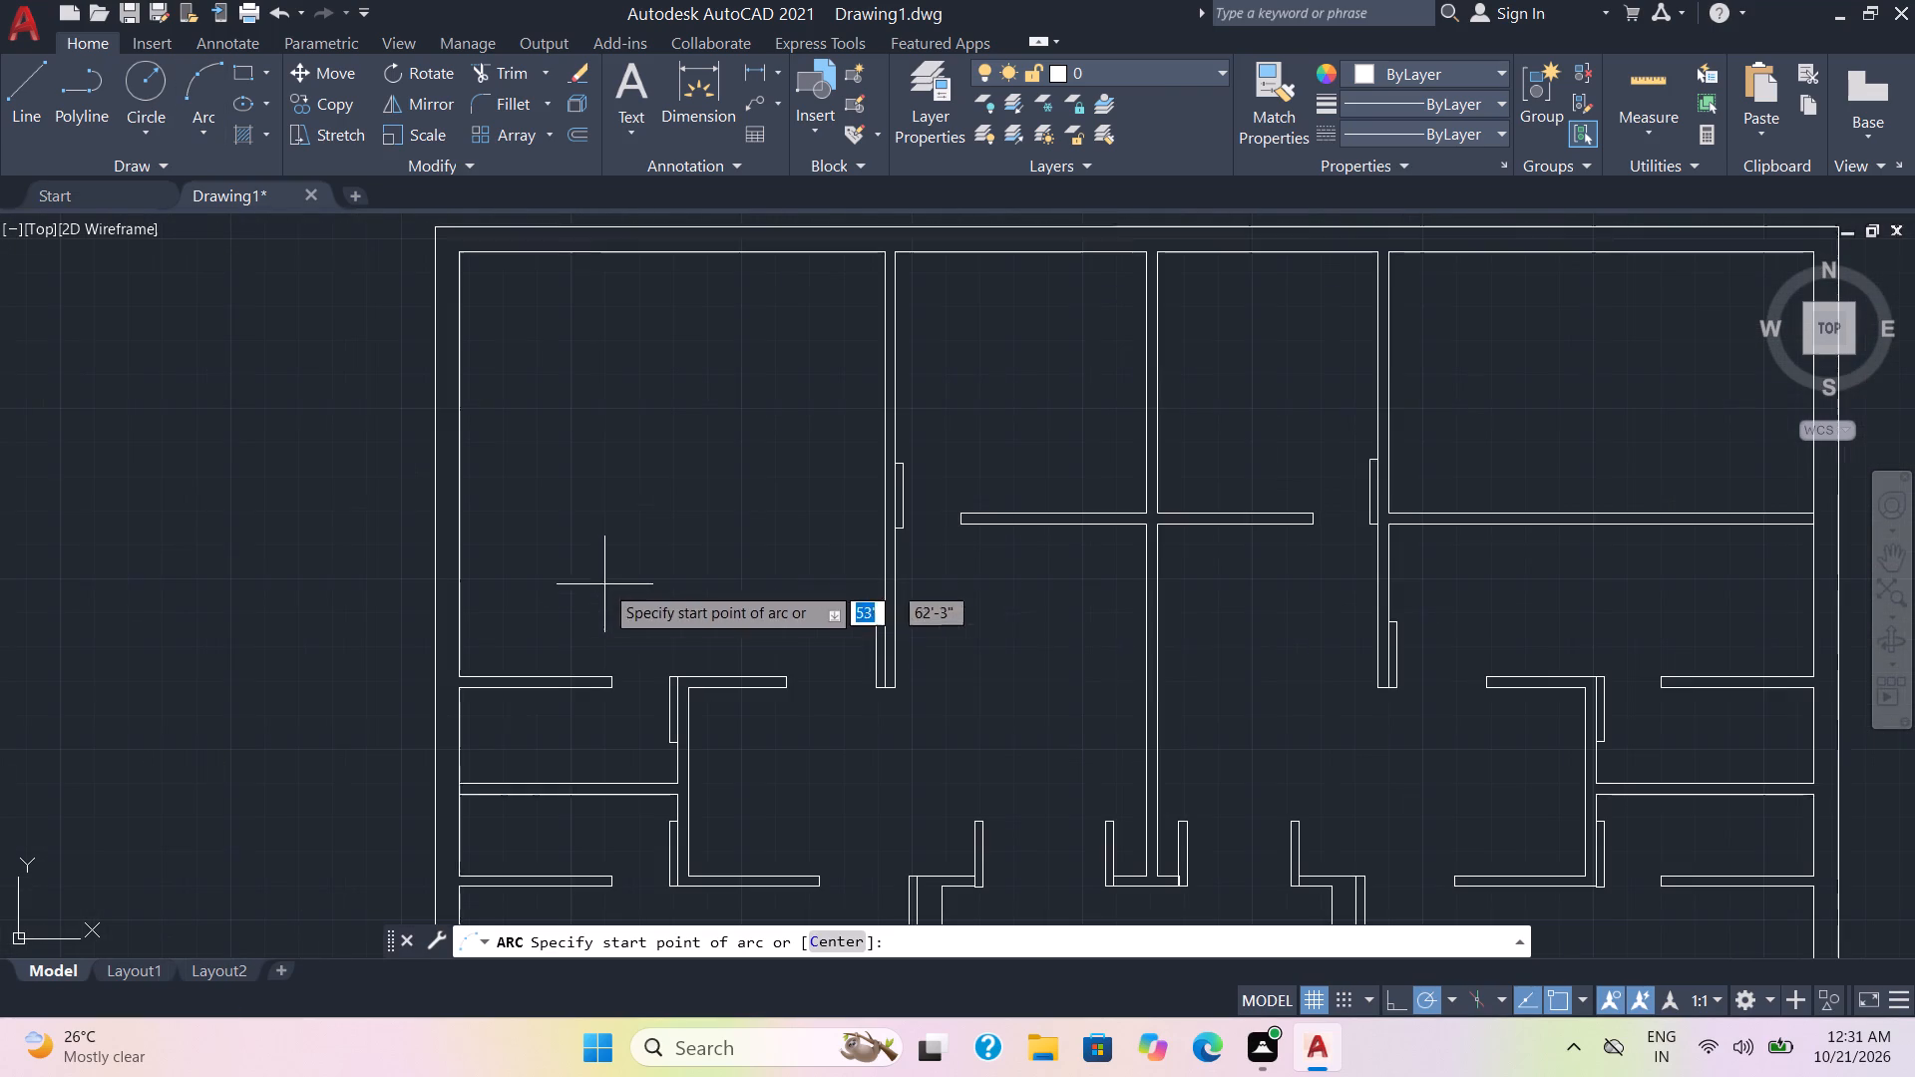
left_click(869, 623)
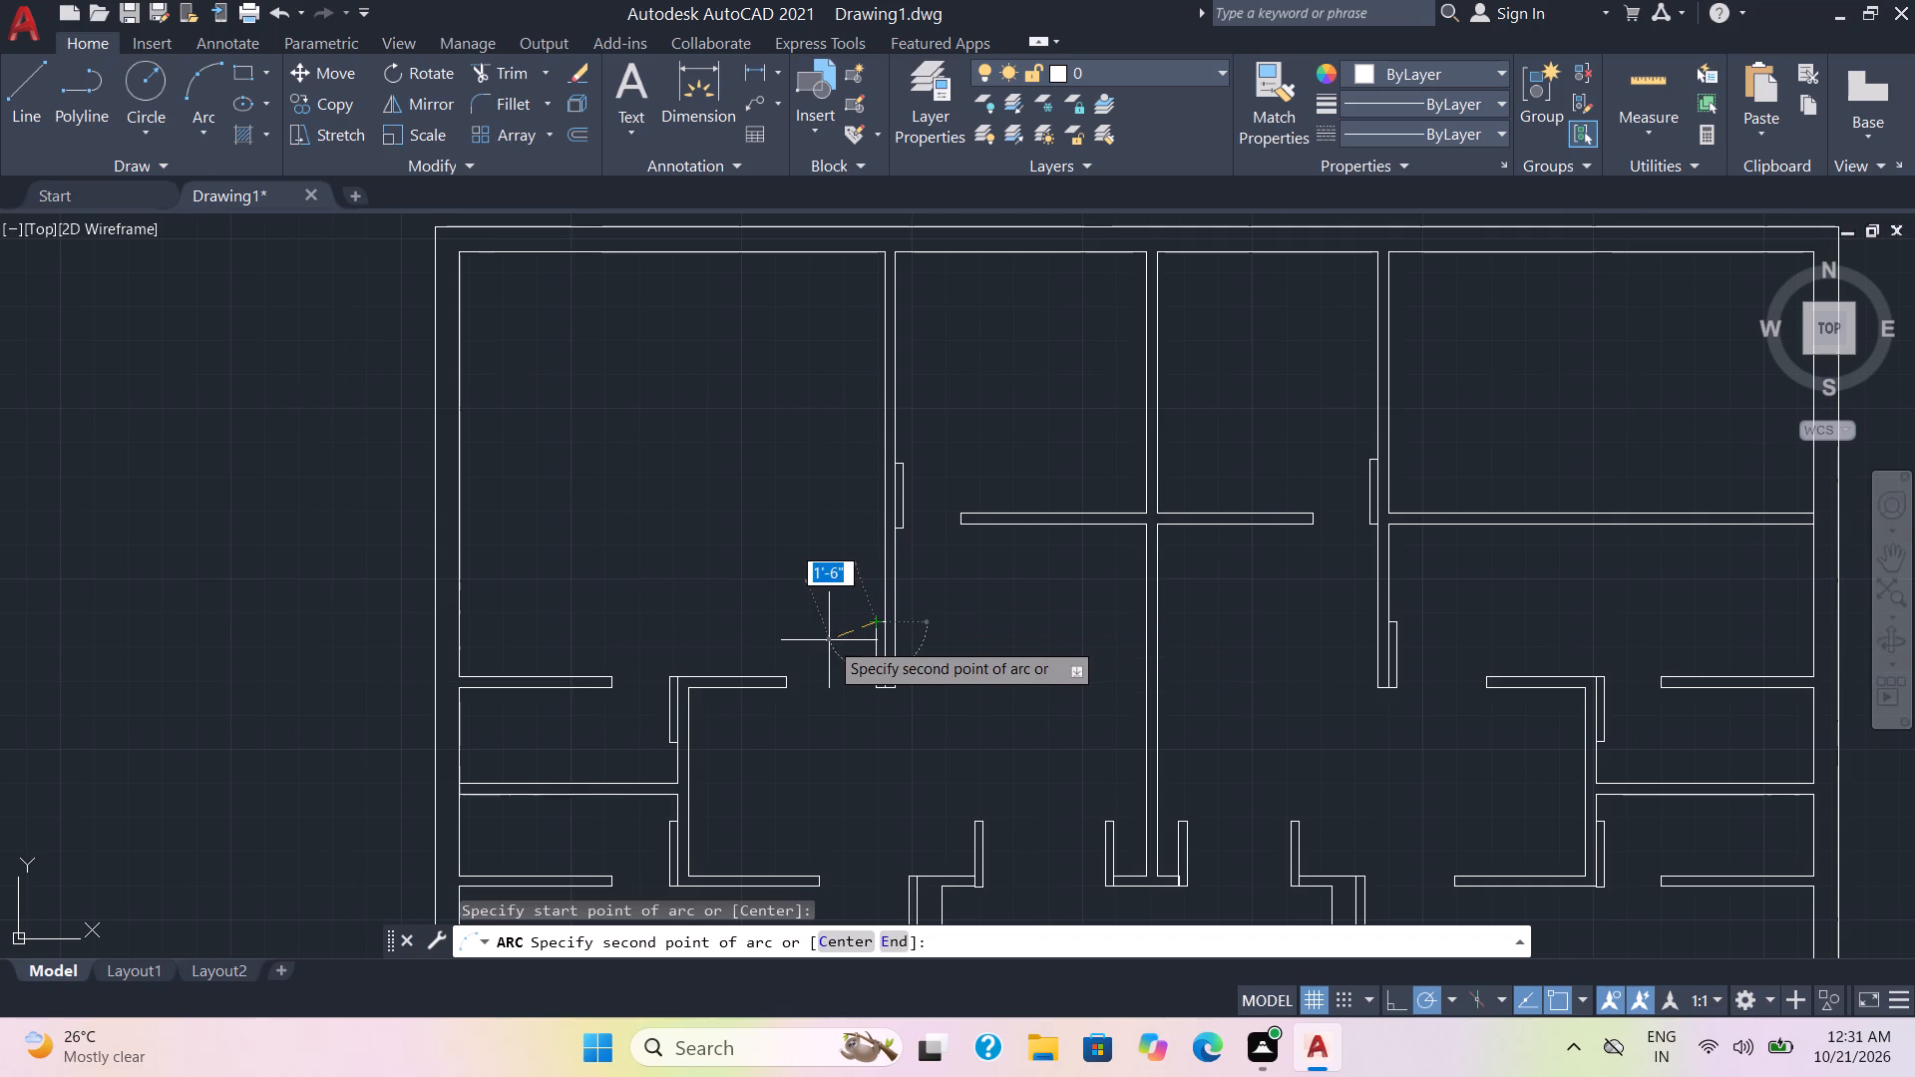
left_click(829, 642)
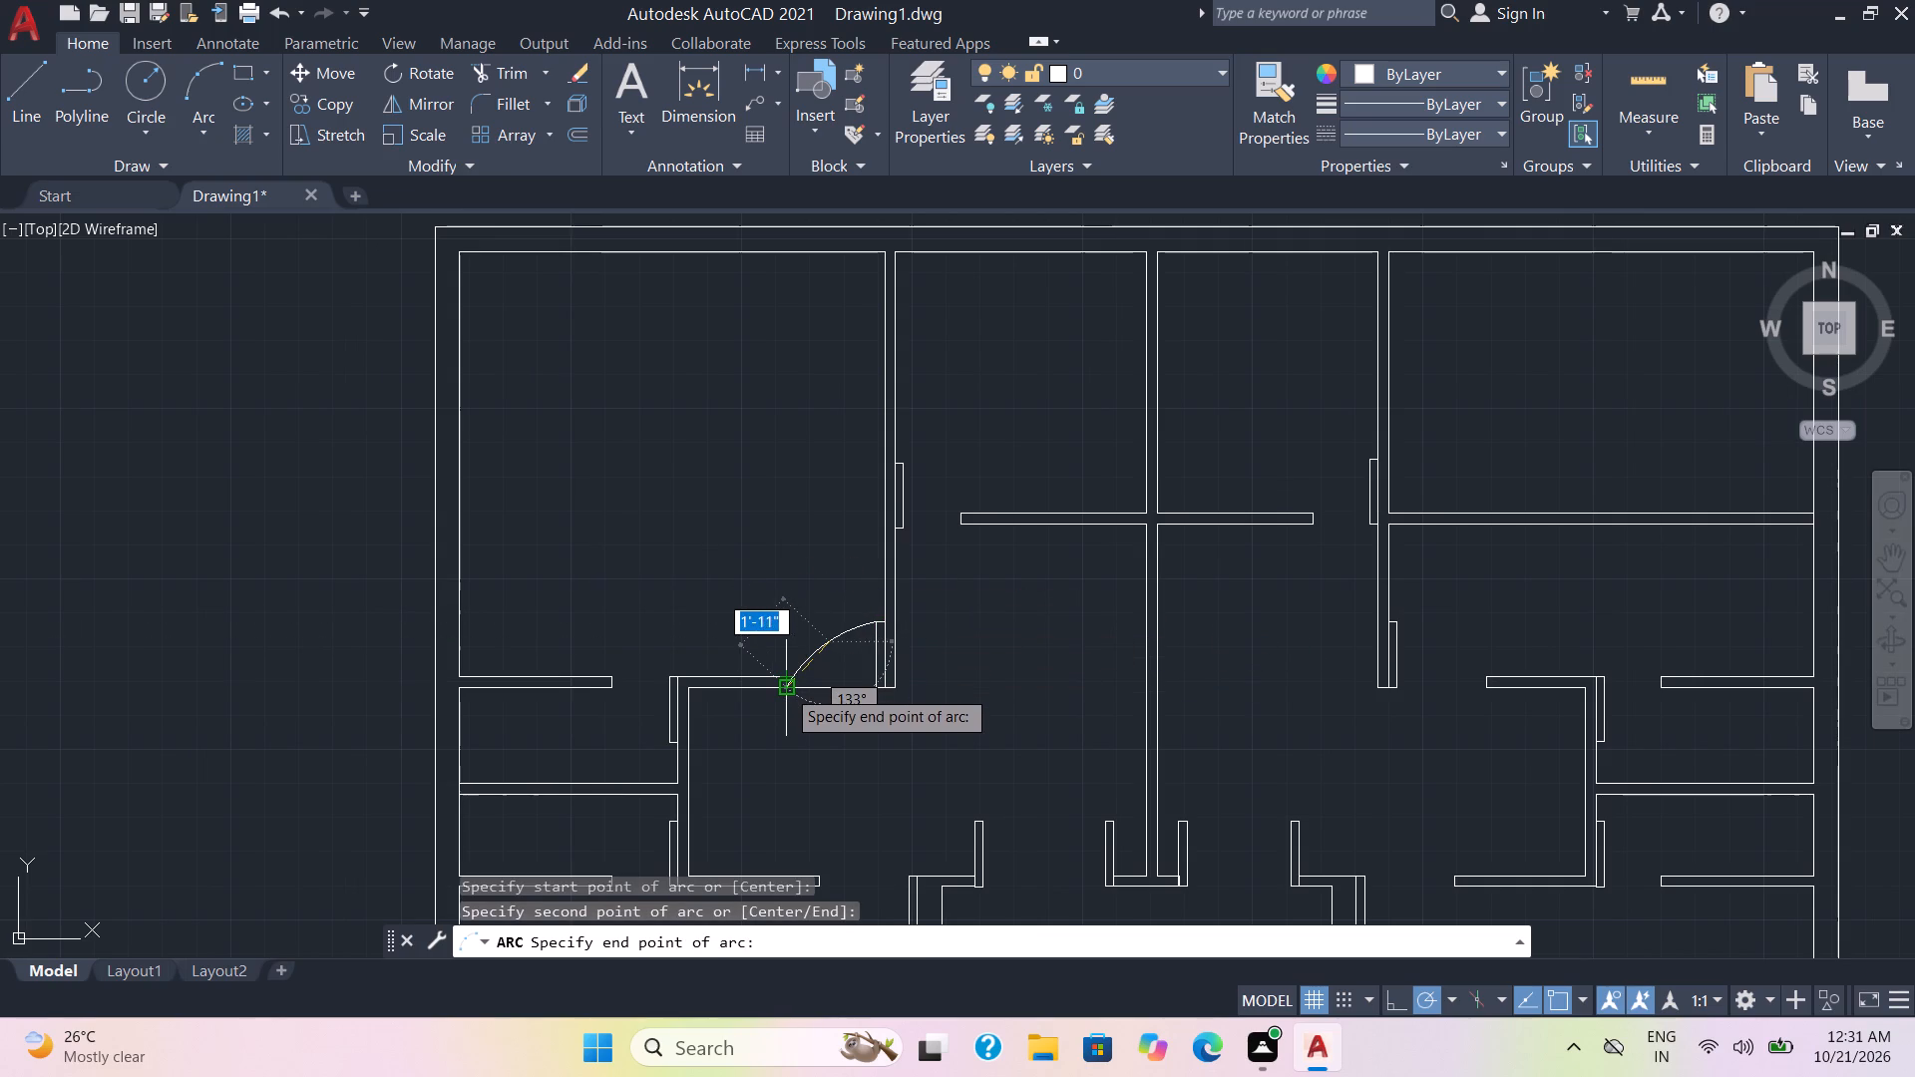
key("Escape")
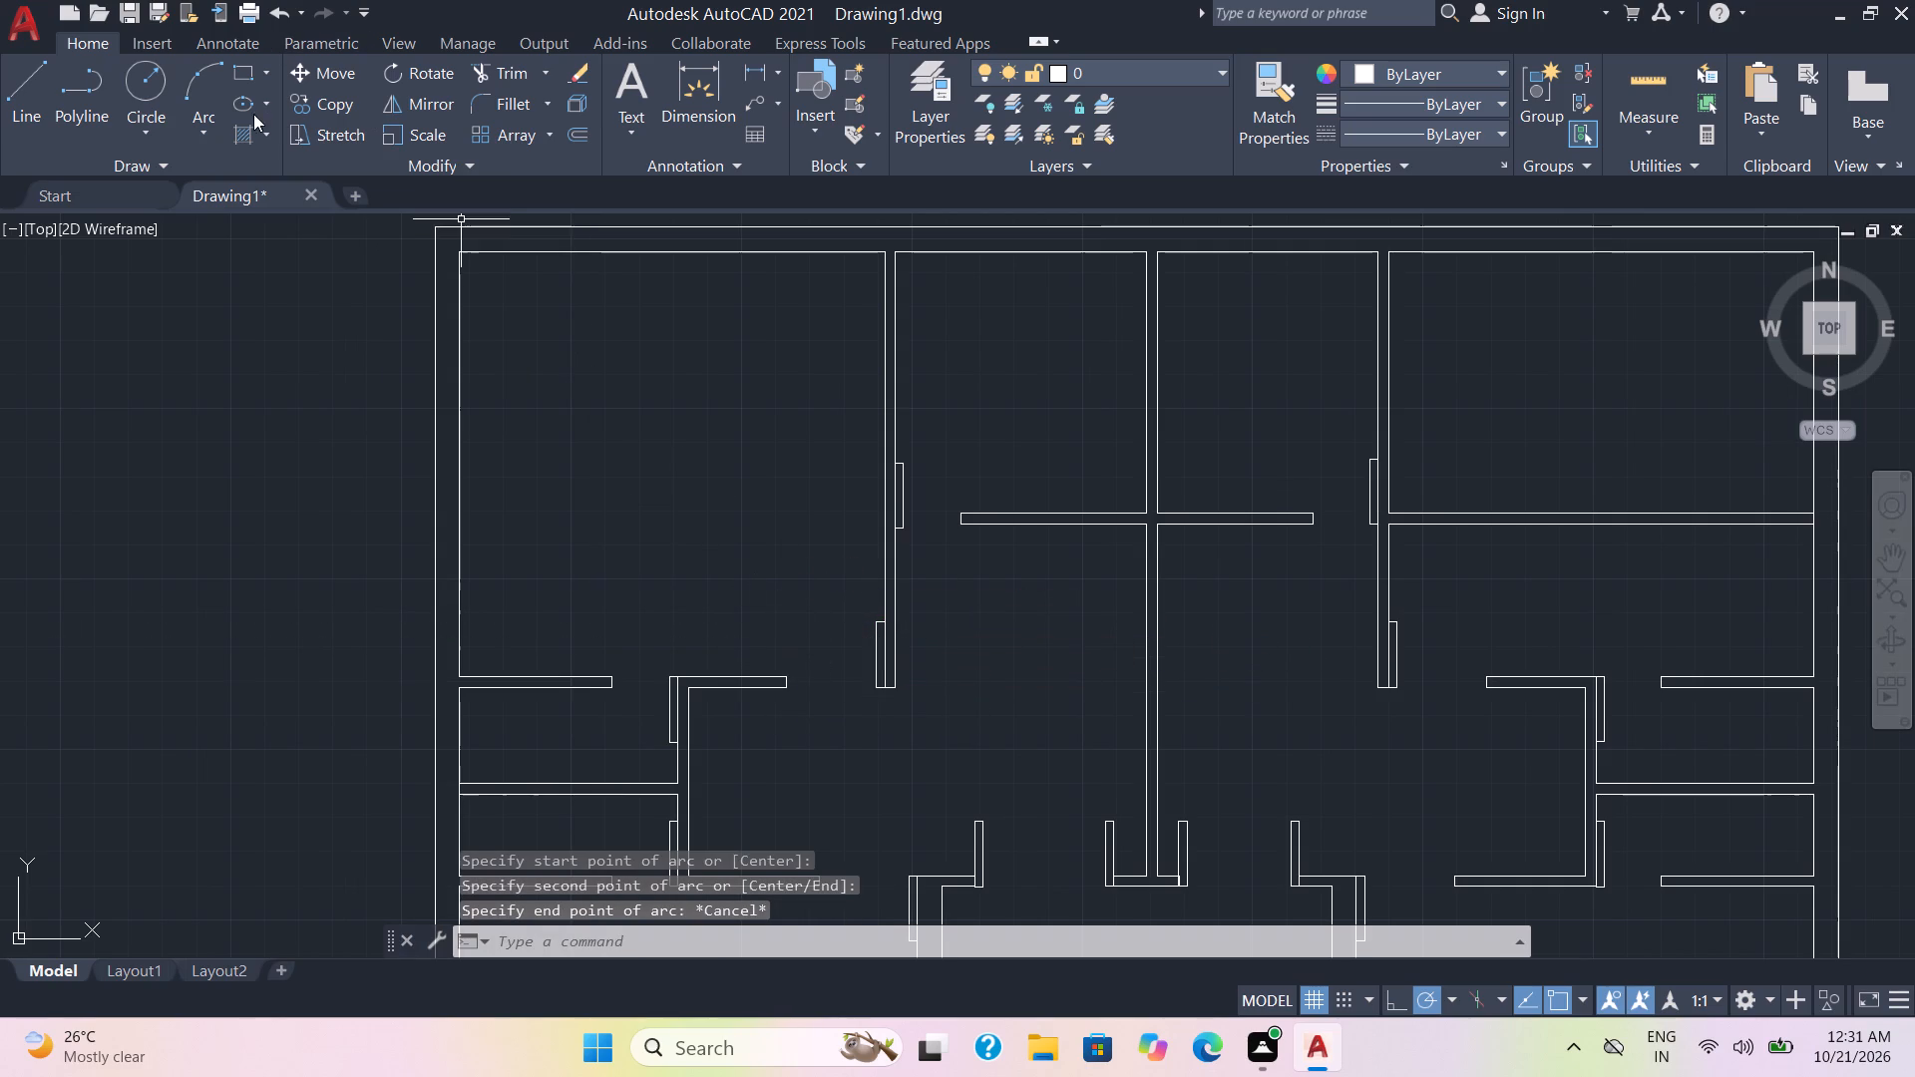
Draw a three-point door-swing arc from the top corner of the upper-left room's lower door leaf across the opening to the cross-wall end.
left_click(181, 87)
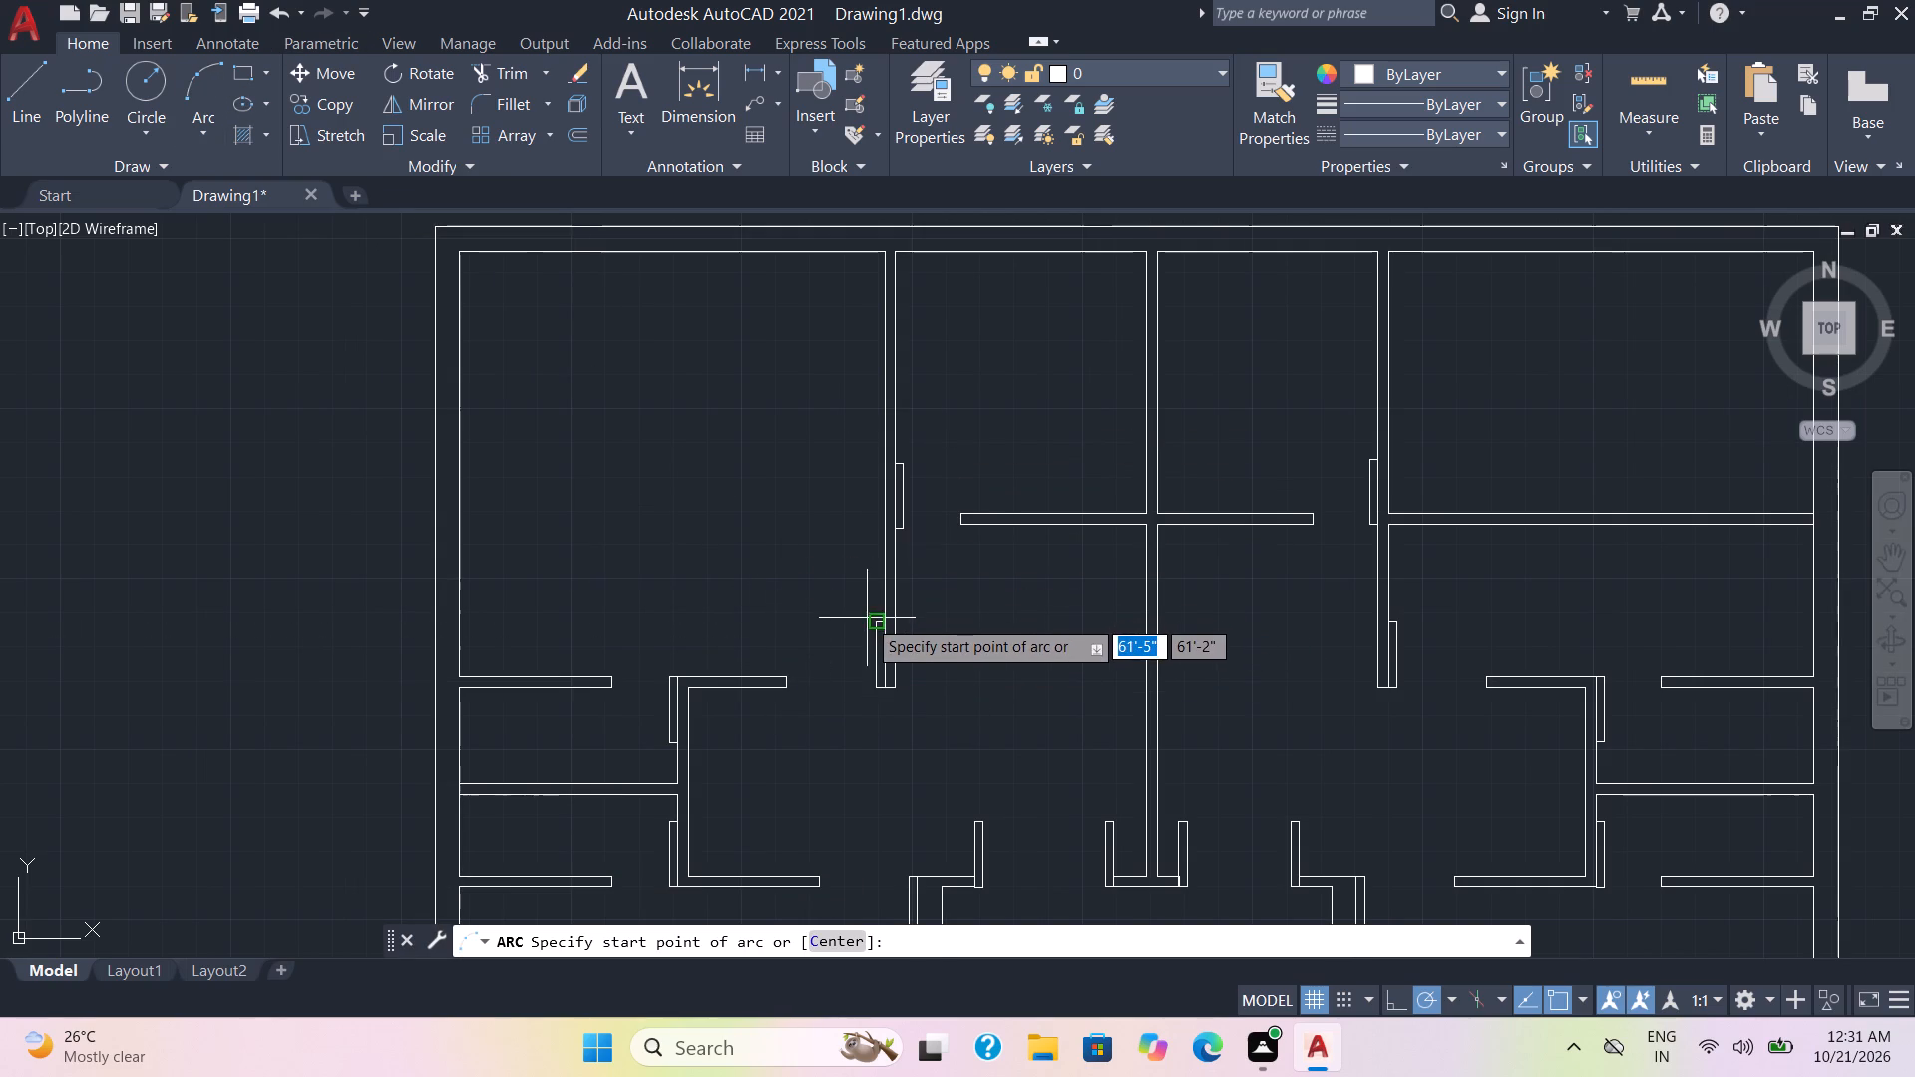
left_click(876, 618)
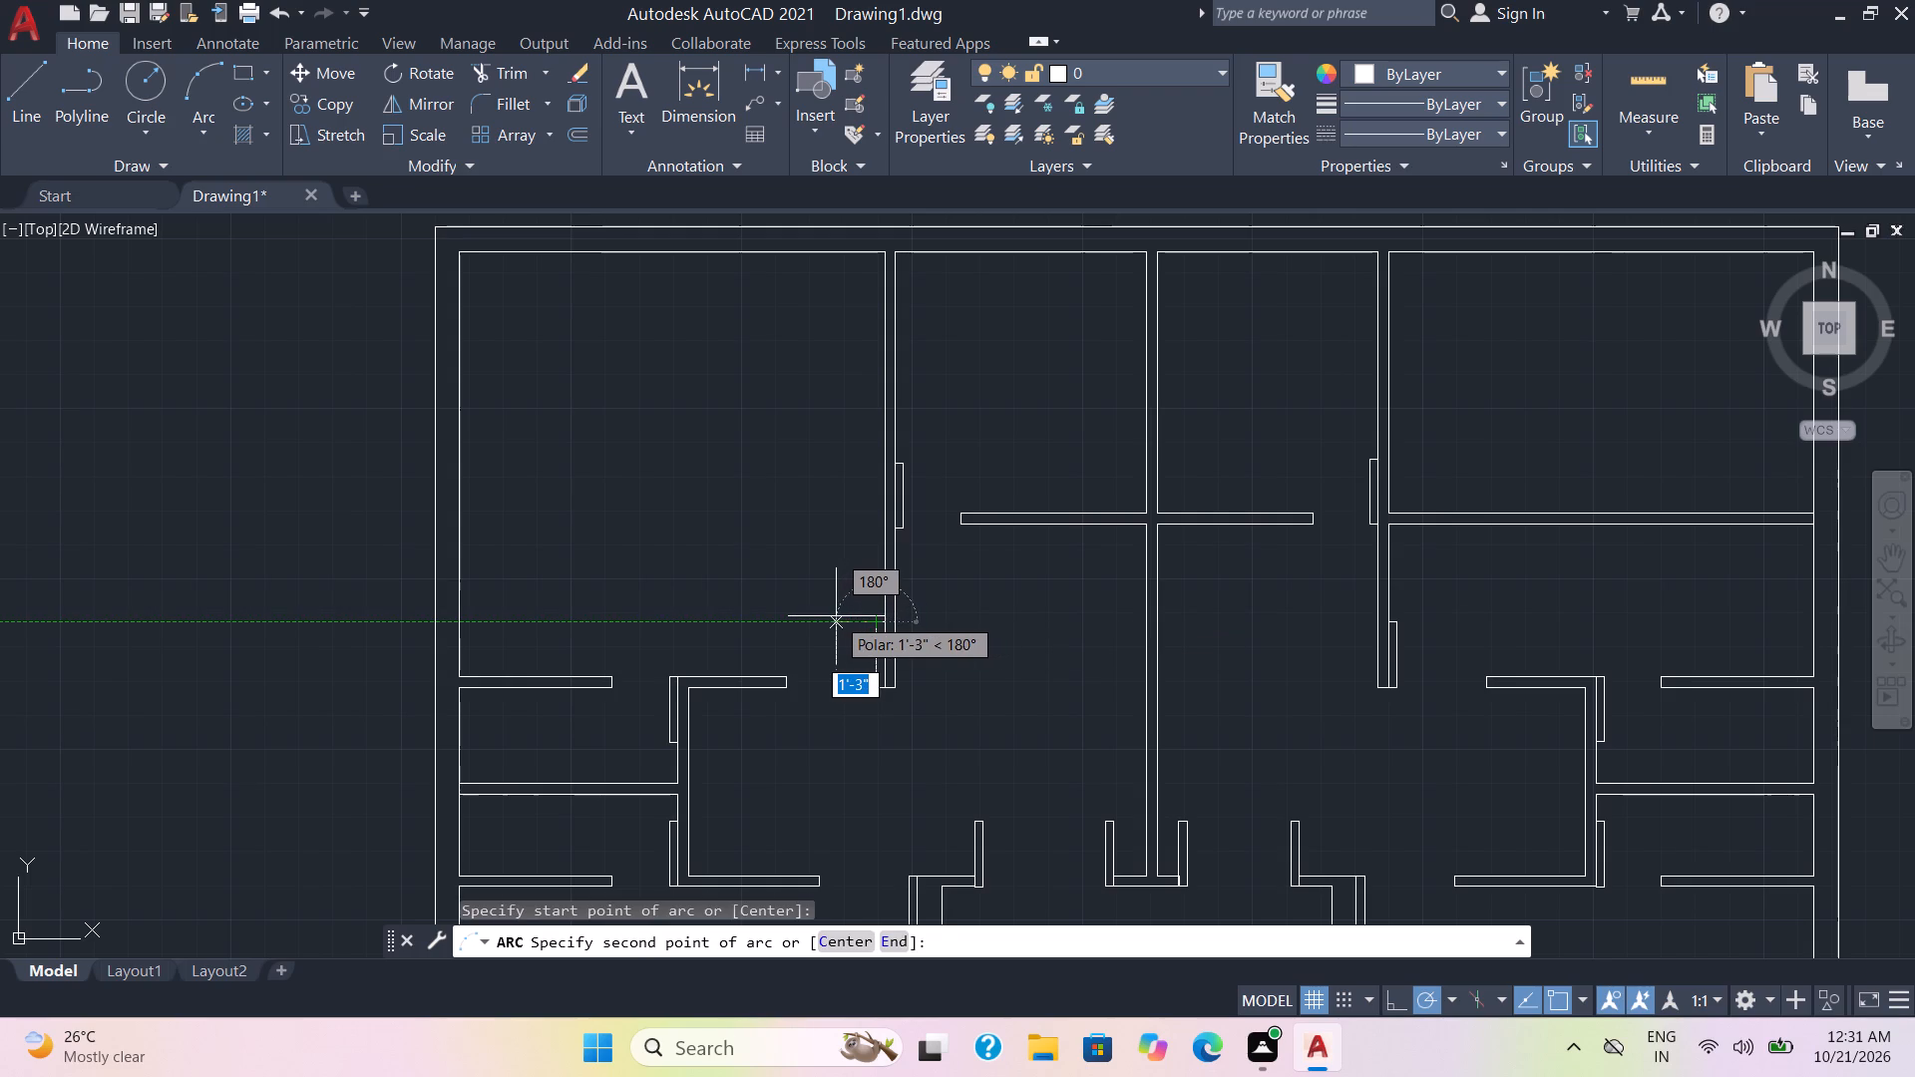
left_click(832, 622)
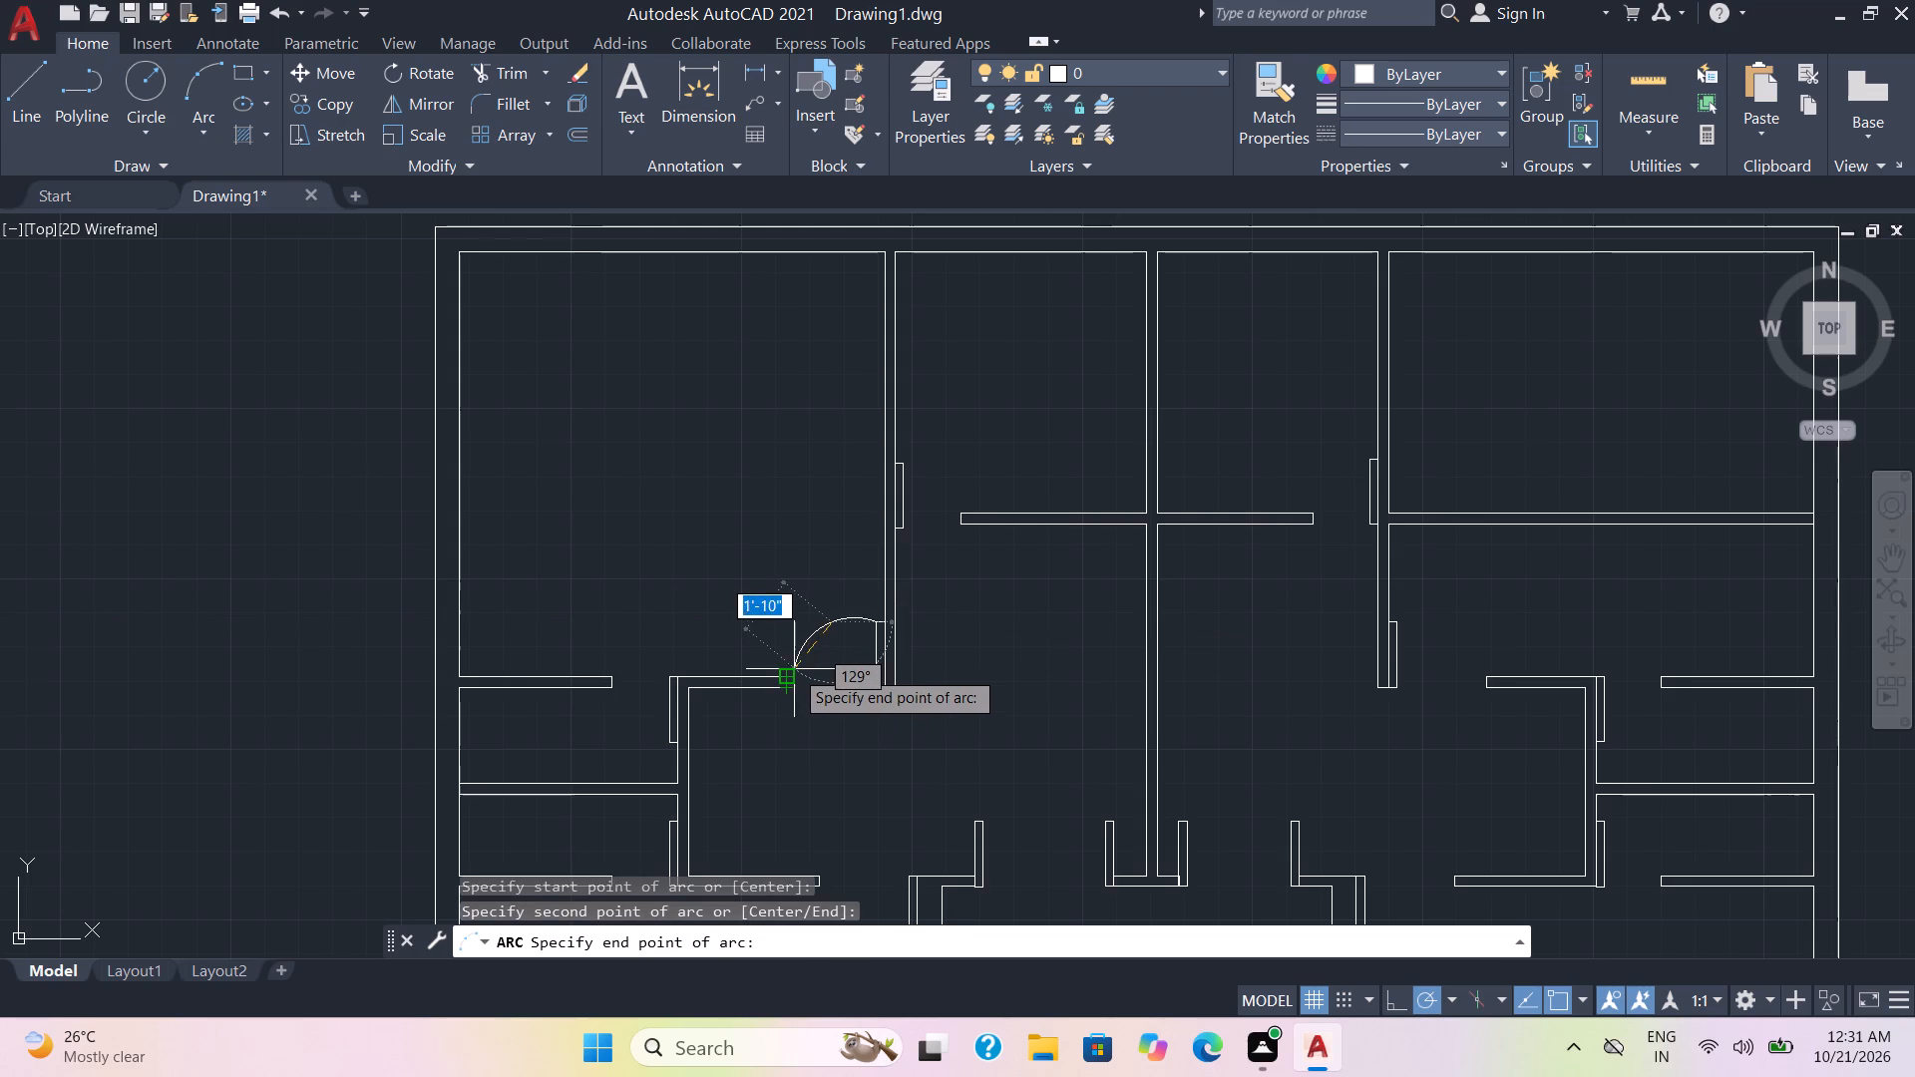
Finish the upper-left room's lower door-swing arc at the bottom corner of the cross-wall end.
scroll(786, 674, "up", 2)
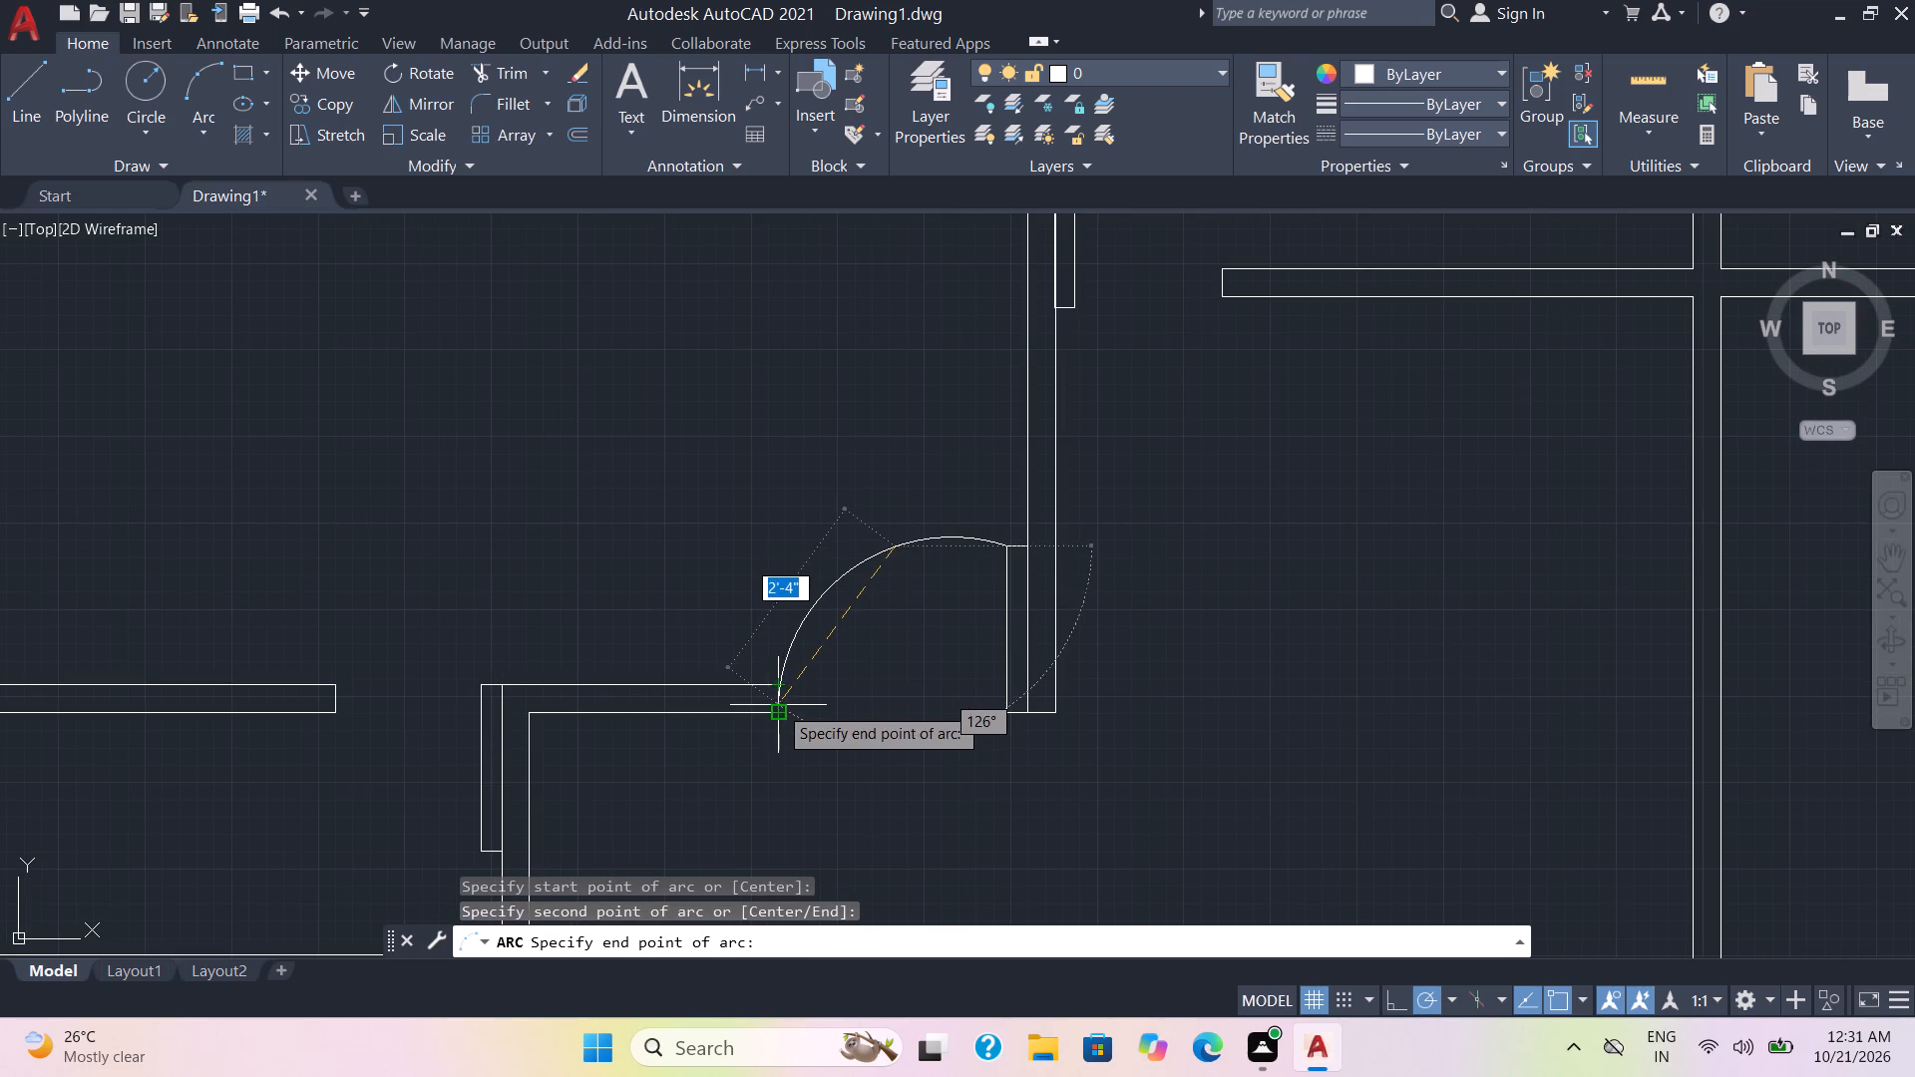
left_click(778, 705)
Draw a three-point door-swing arc in the upper small left-side room, from its door leaf's bottom corner up to the facing wall end.
scroll(783, 640, "down", 2)
key("space")
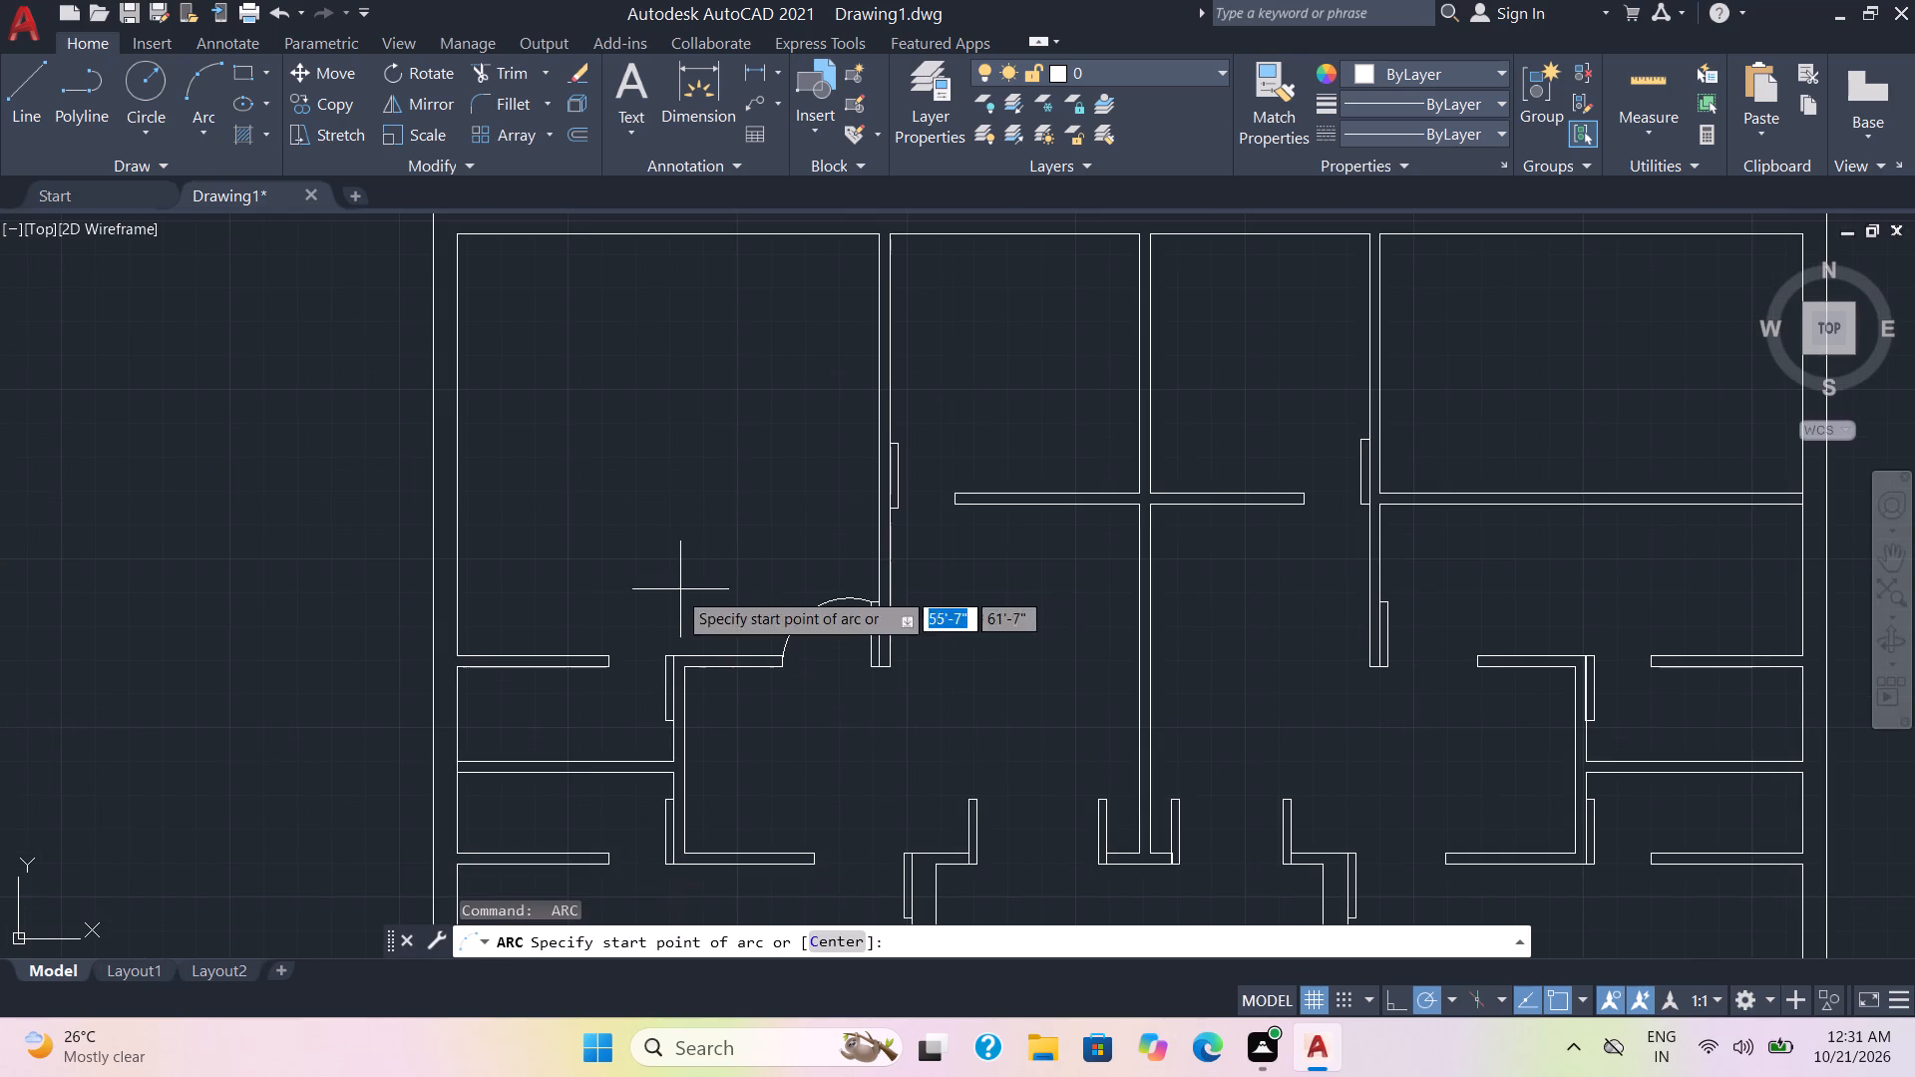
left_click(660, 717)
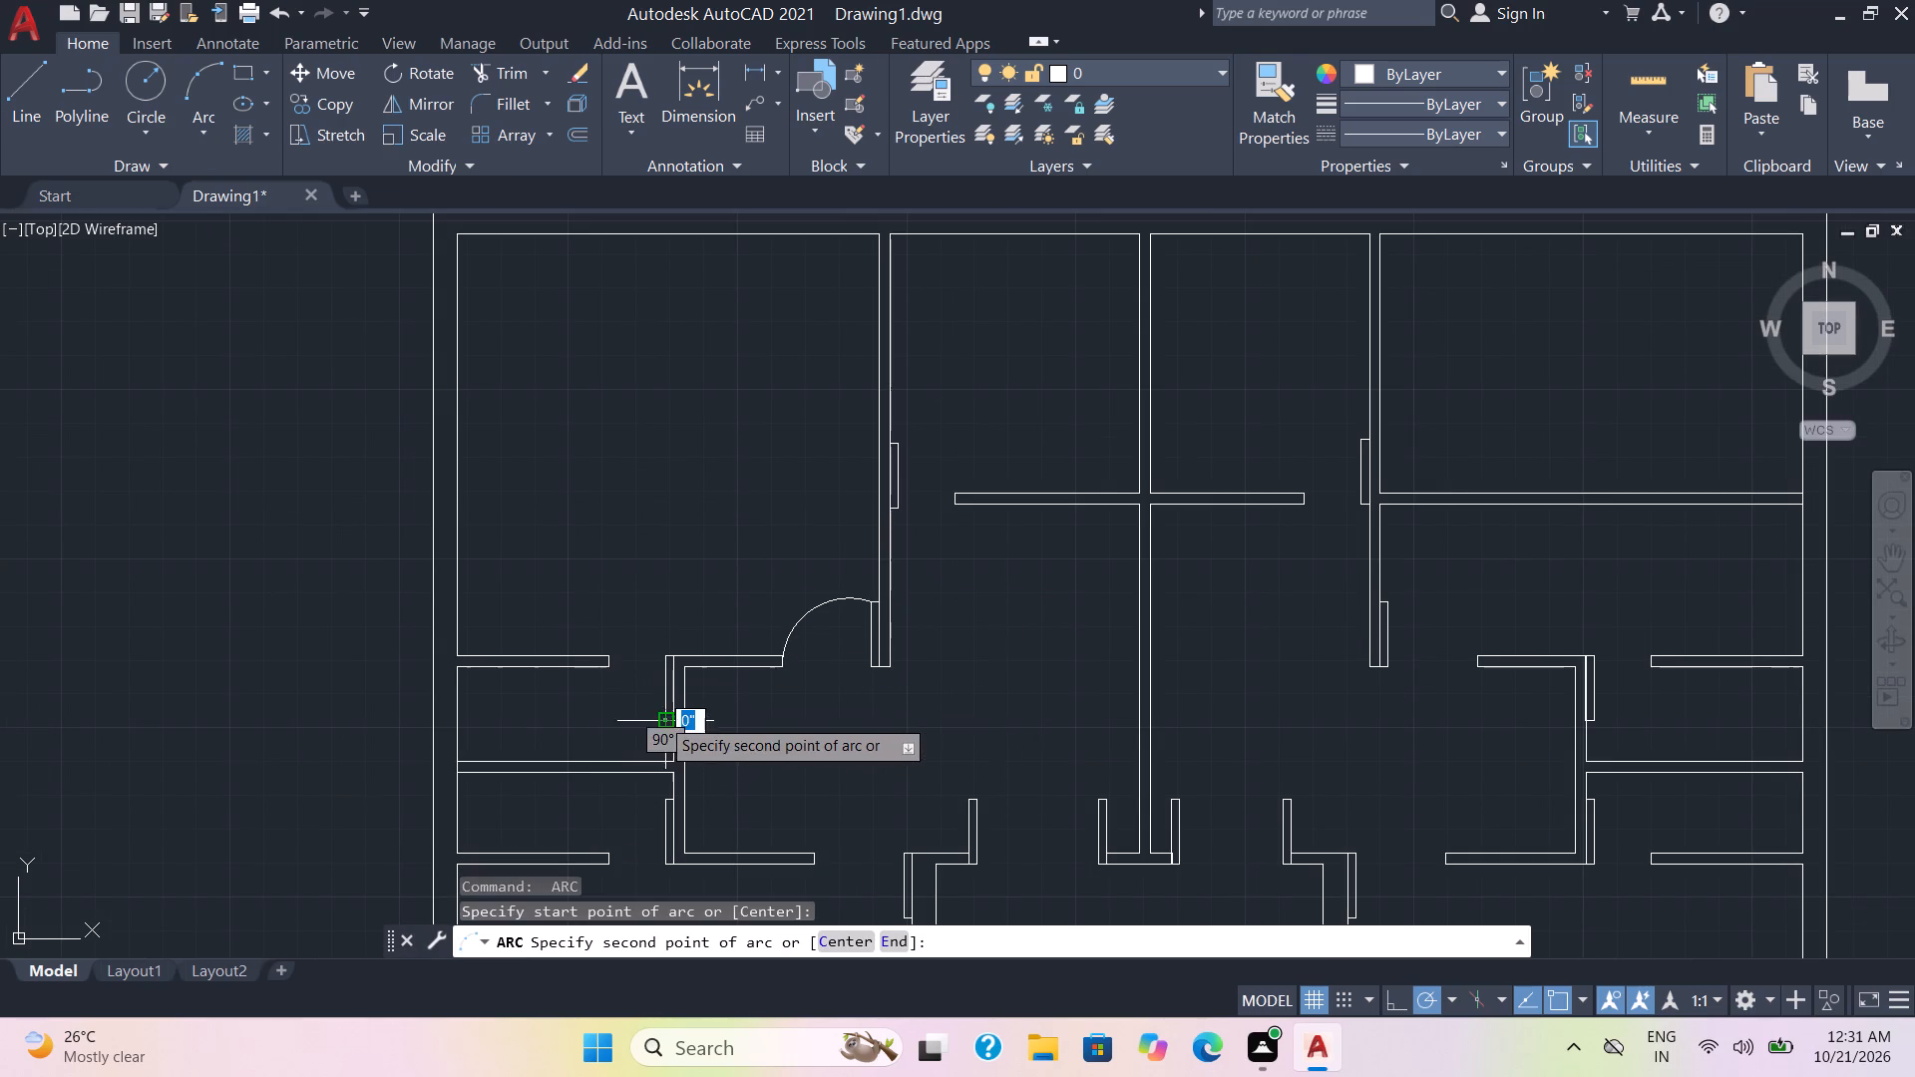
left_click(638, 711)
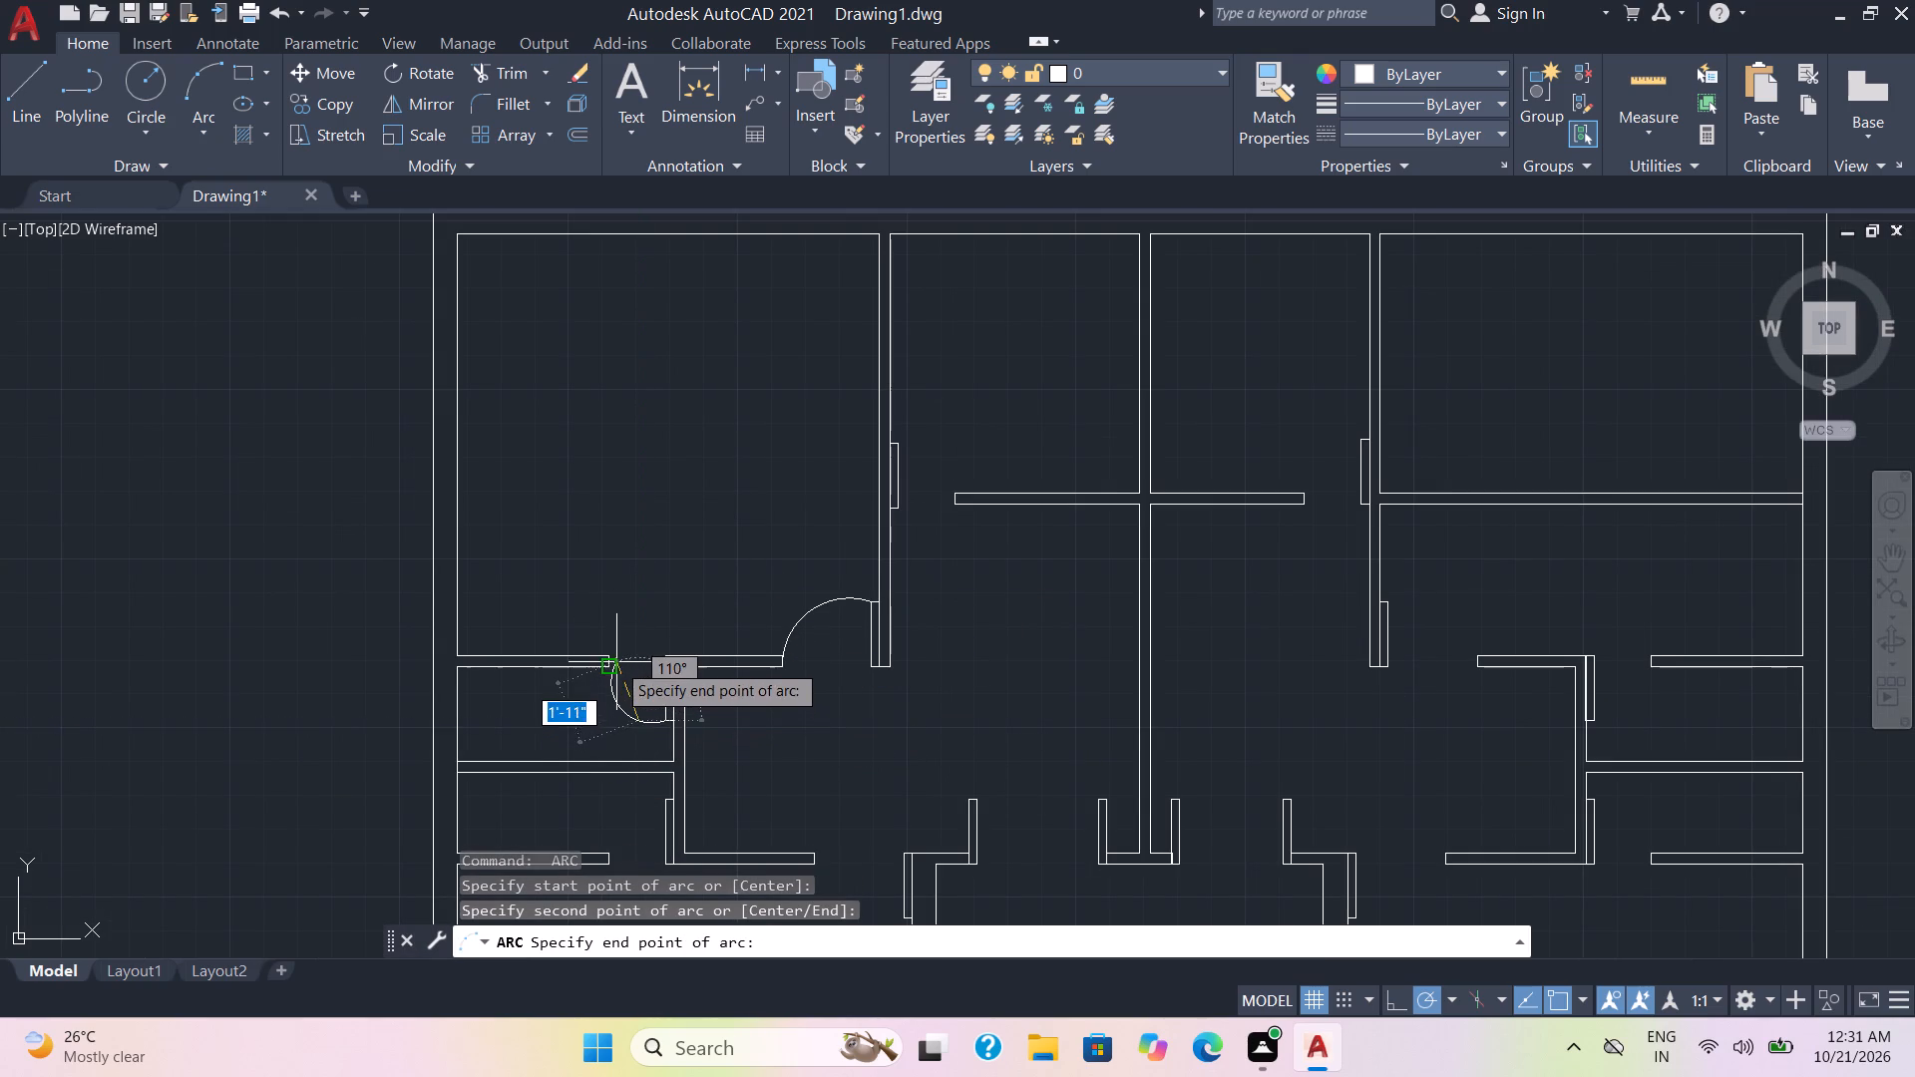
left_click(615, 658)
Draw a three-point door-swing arc in the lower small left-side room, from its door leaf's top corner down to the facing wall end.
scroll(760, 702, "down", 1)
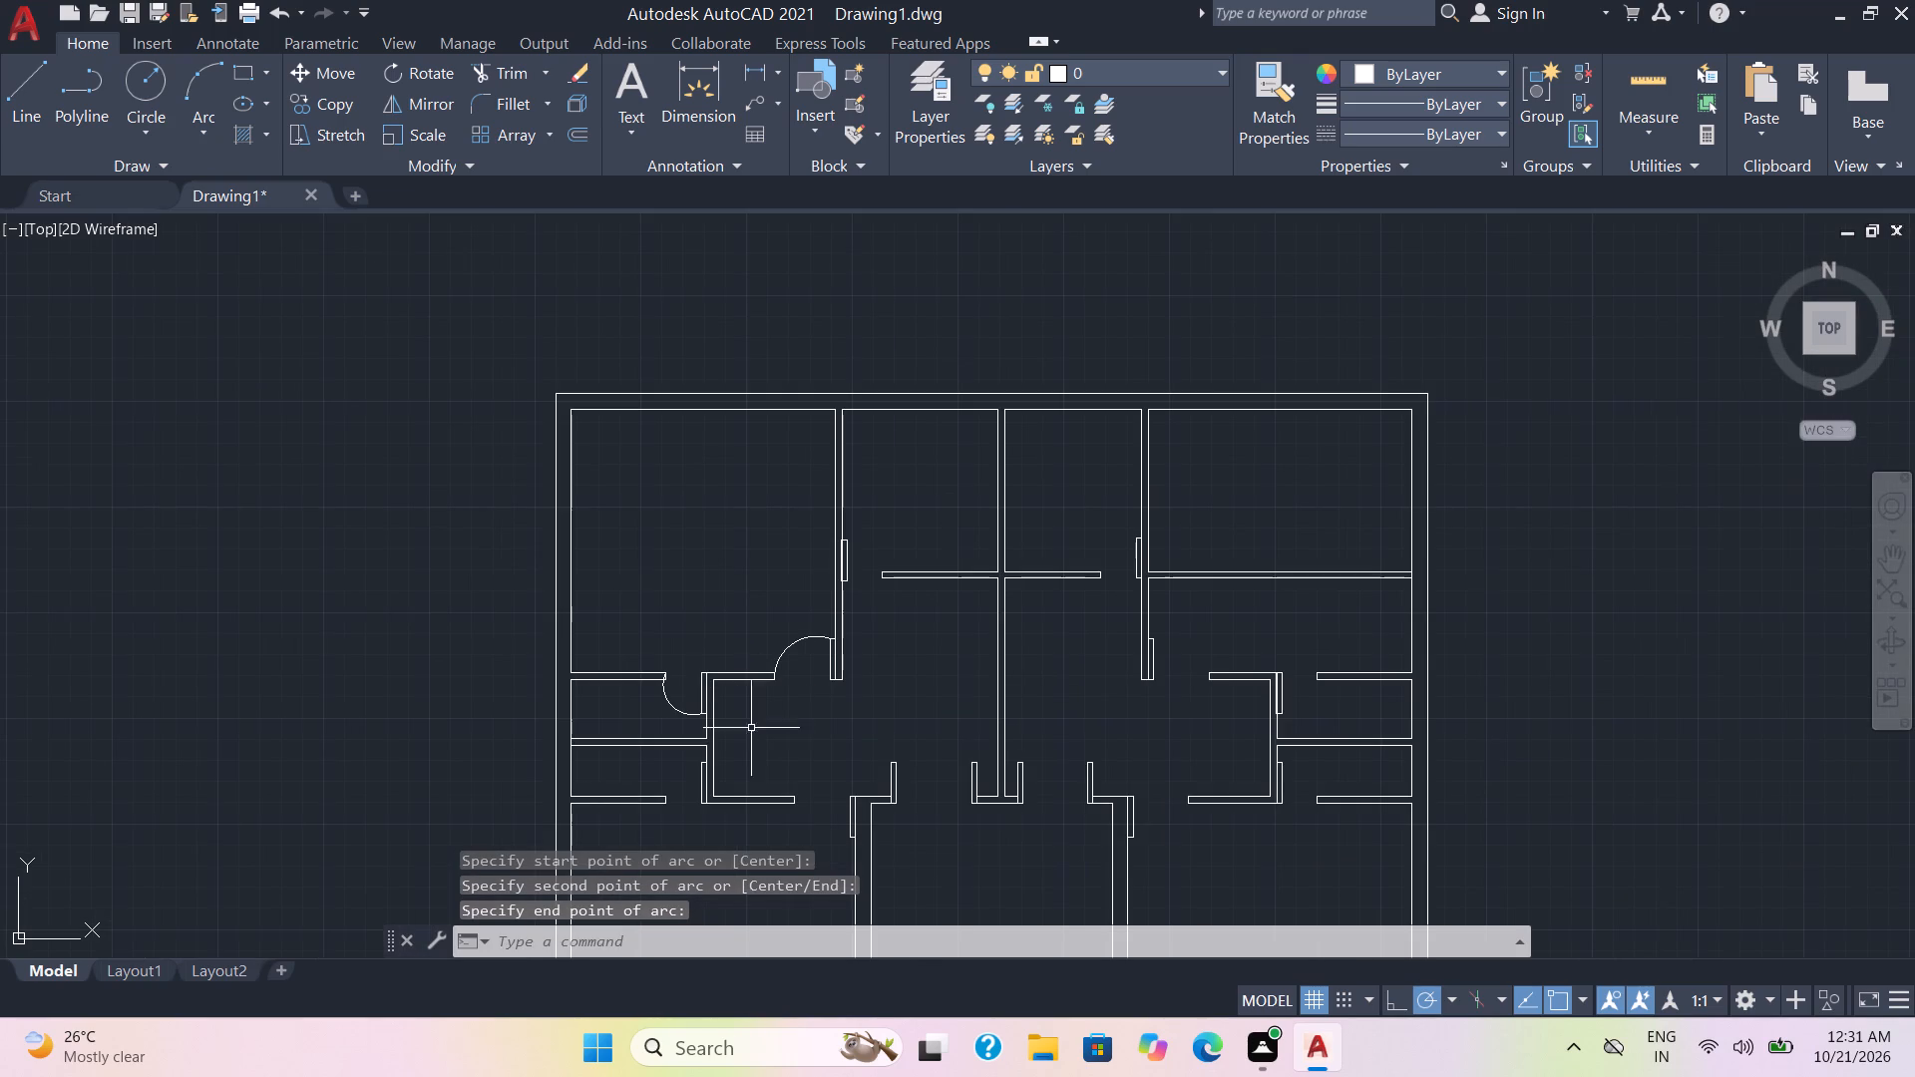
middle_click_drag(750, 739, 756, 520)
key("space")
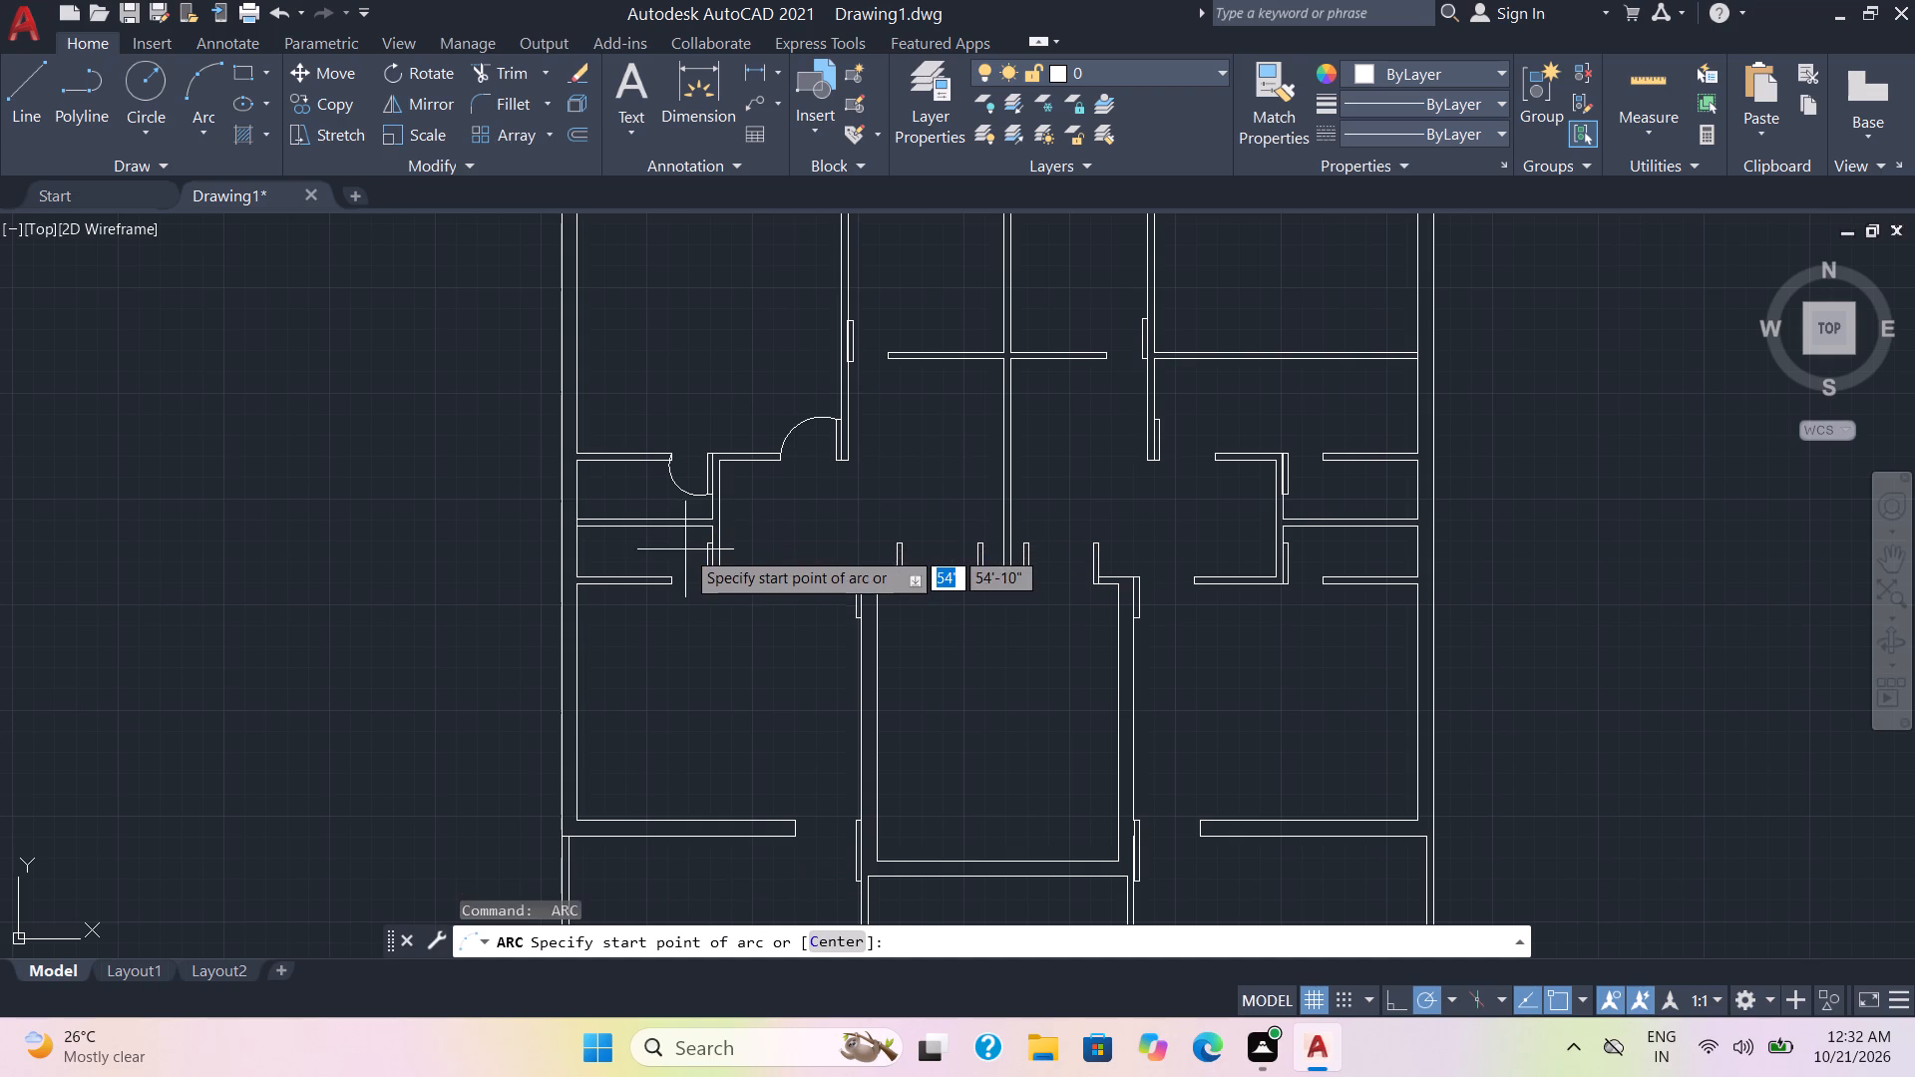
left_click(704, 546)
left_click(691, 548)
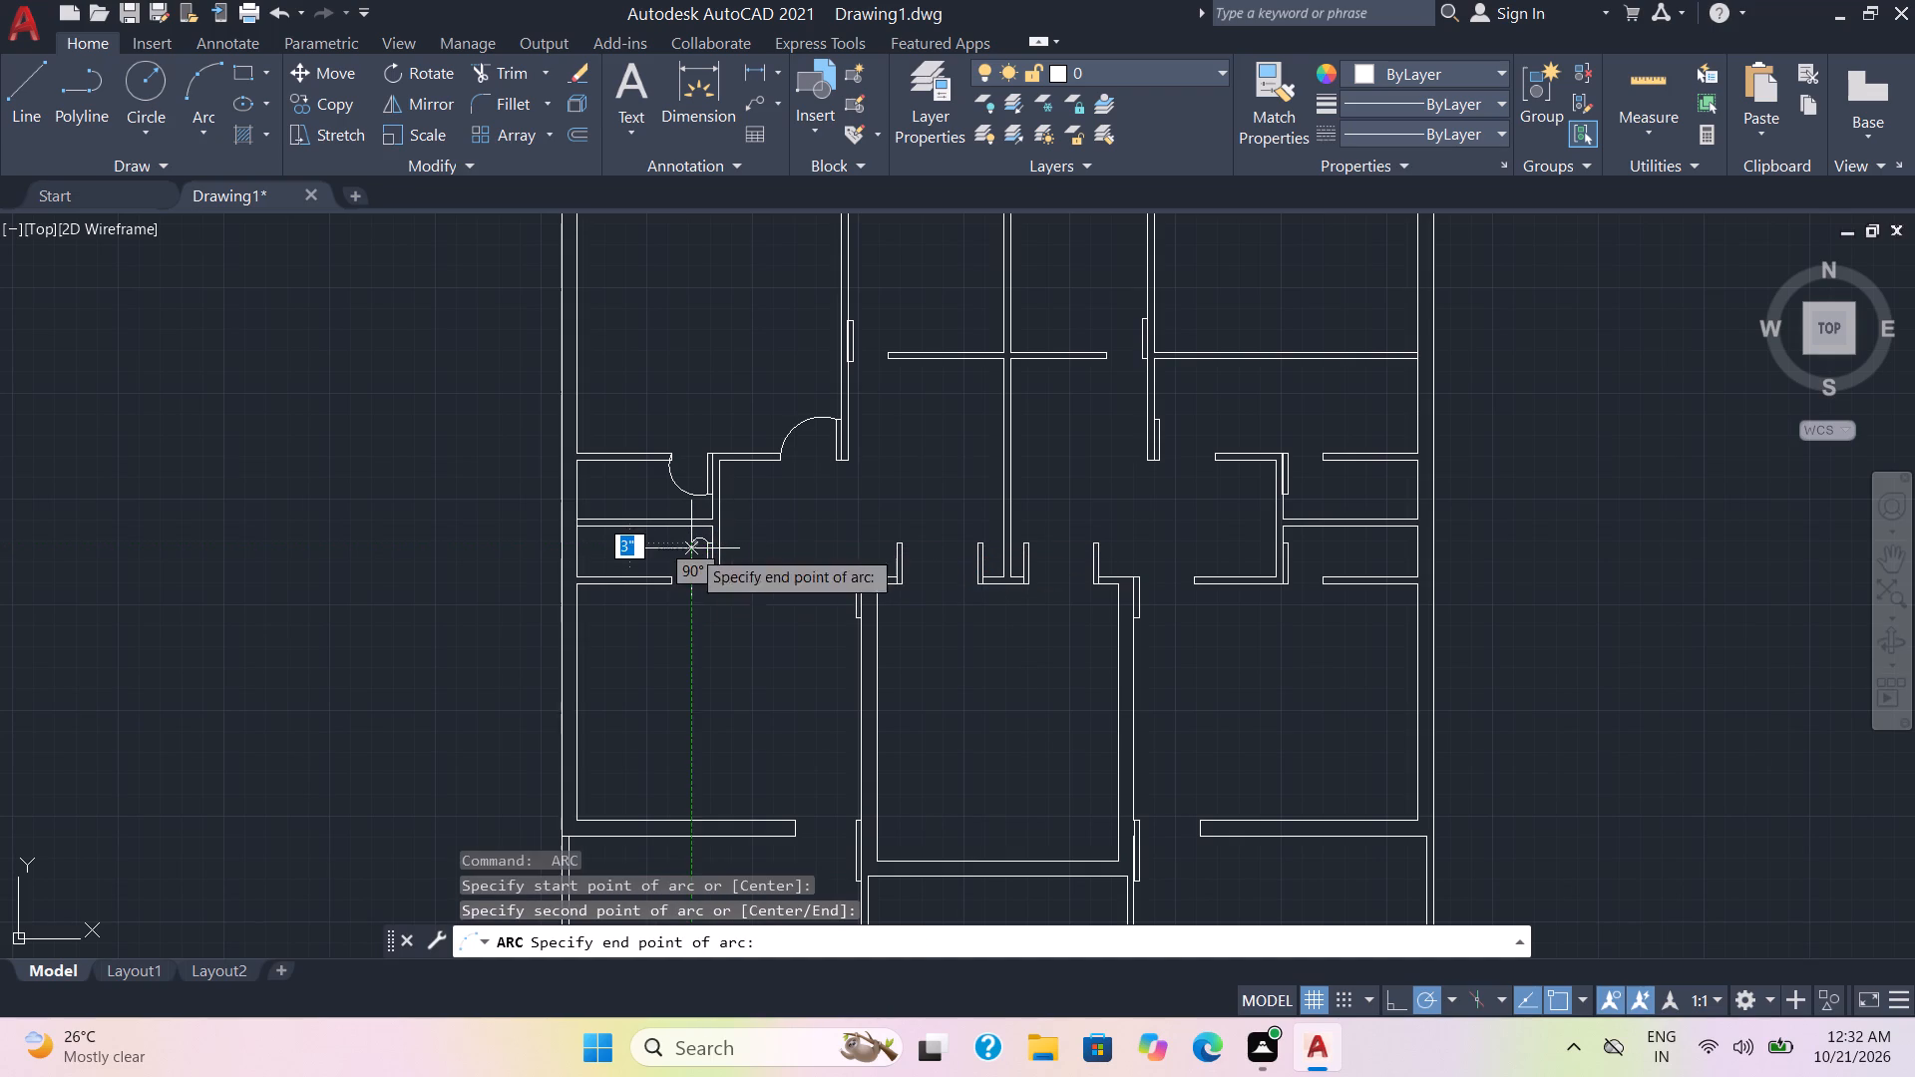
scroll(680, 586, "up", 2)
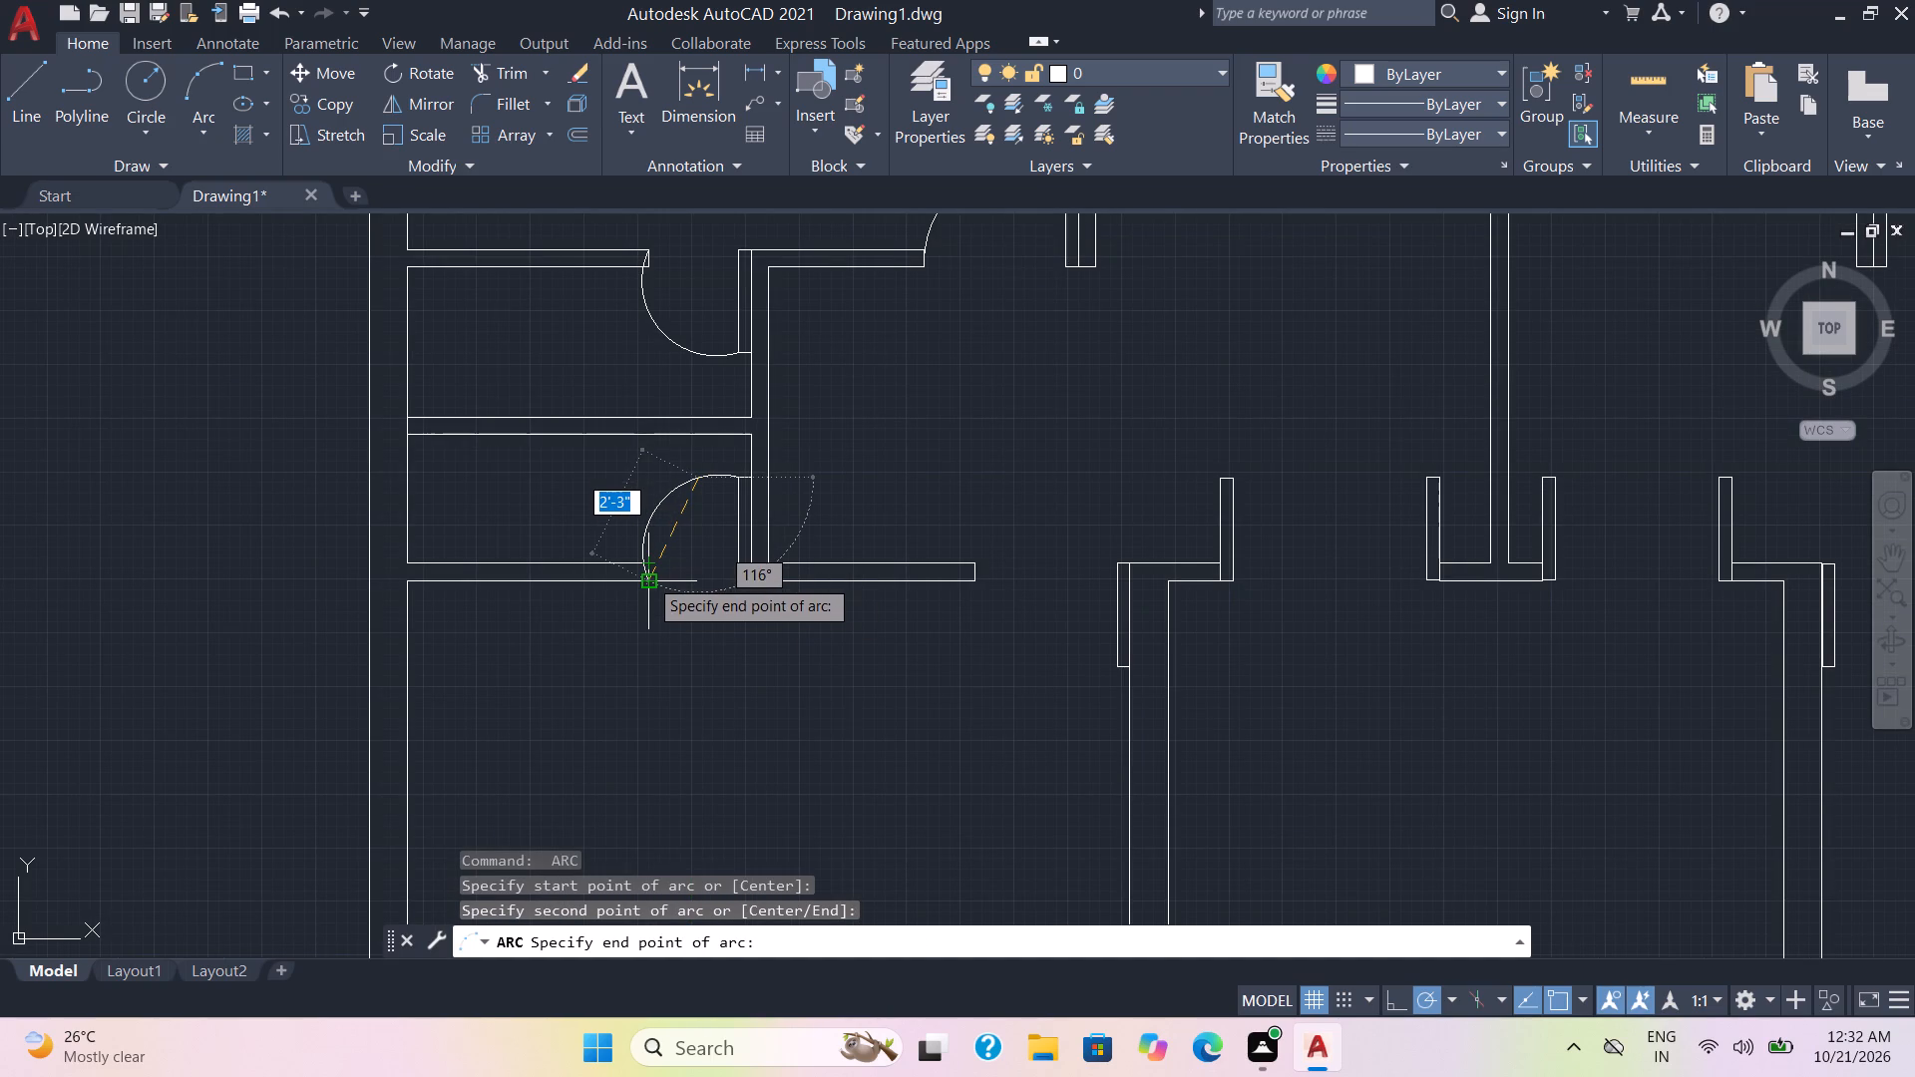
left_click(648, 575)
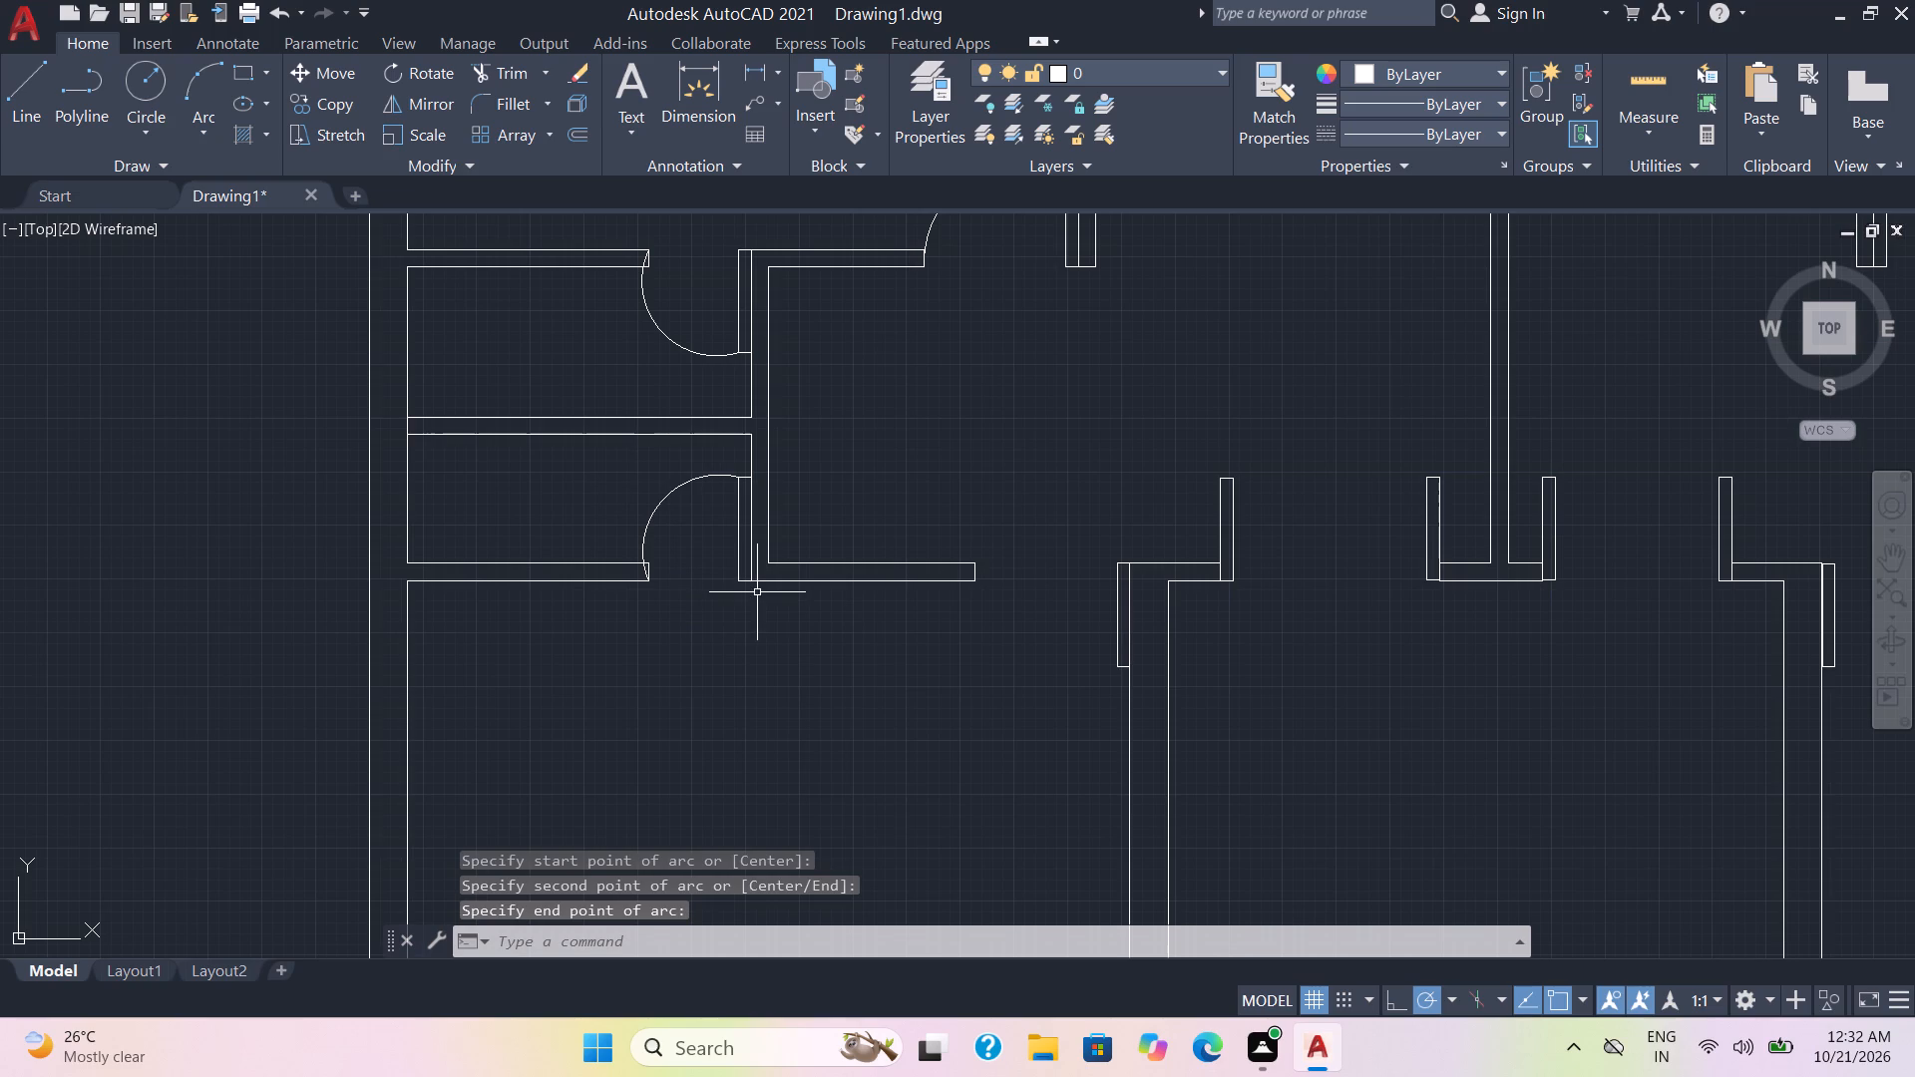
Draw a three-point door-swing arc in the lower-left room, from its upper door leaf's bottom corner to the facing wall end's top corner.
key("space")
left_click(1112, 665)
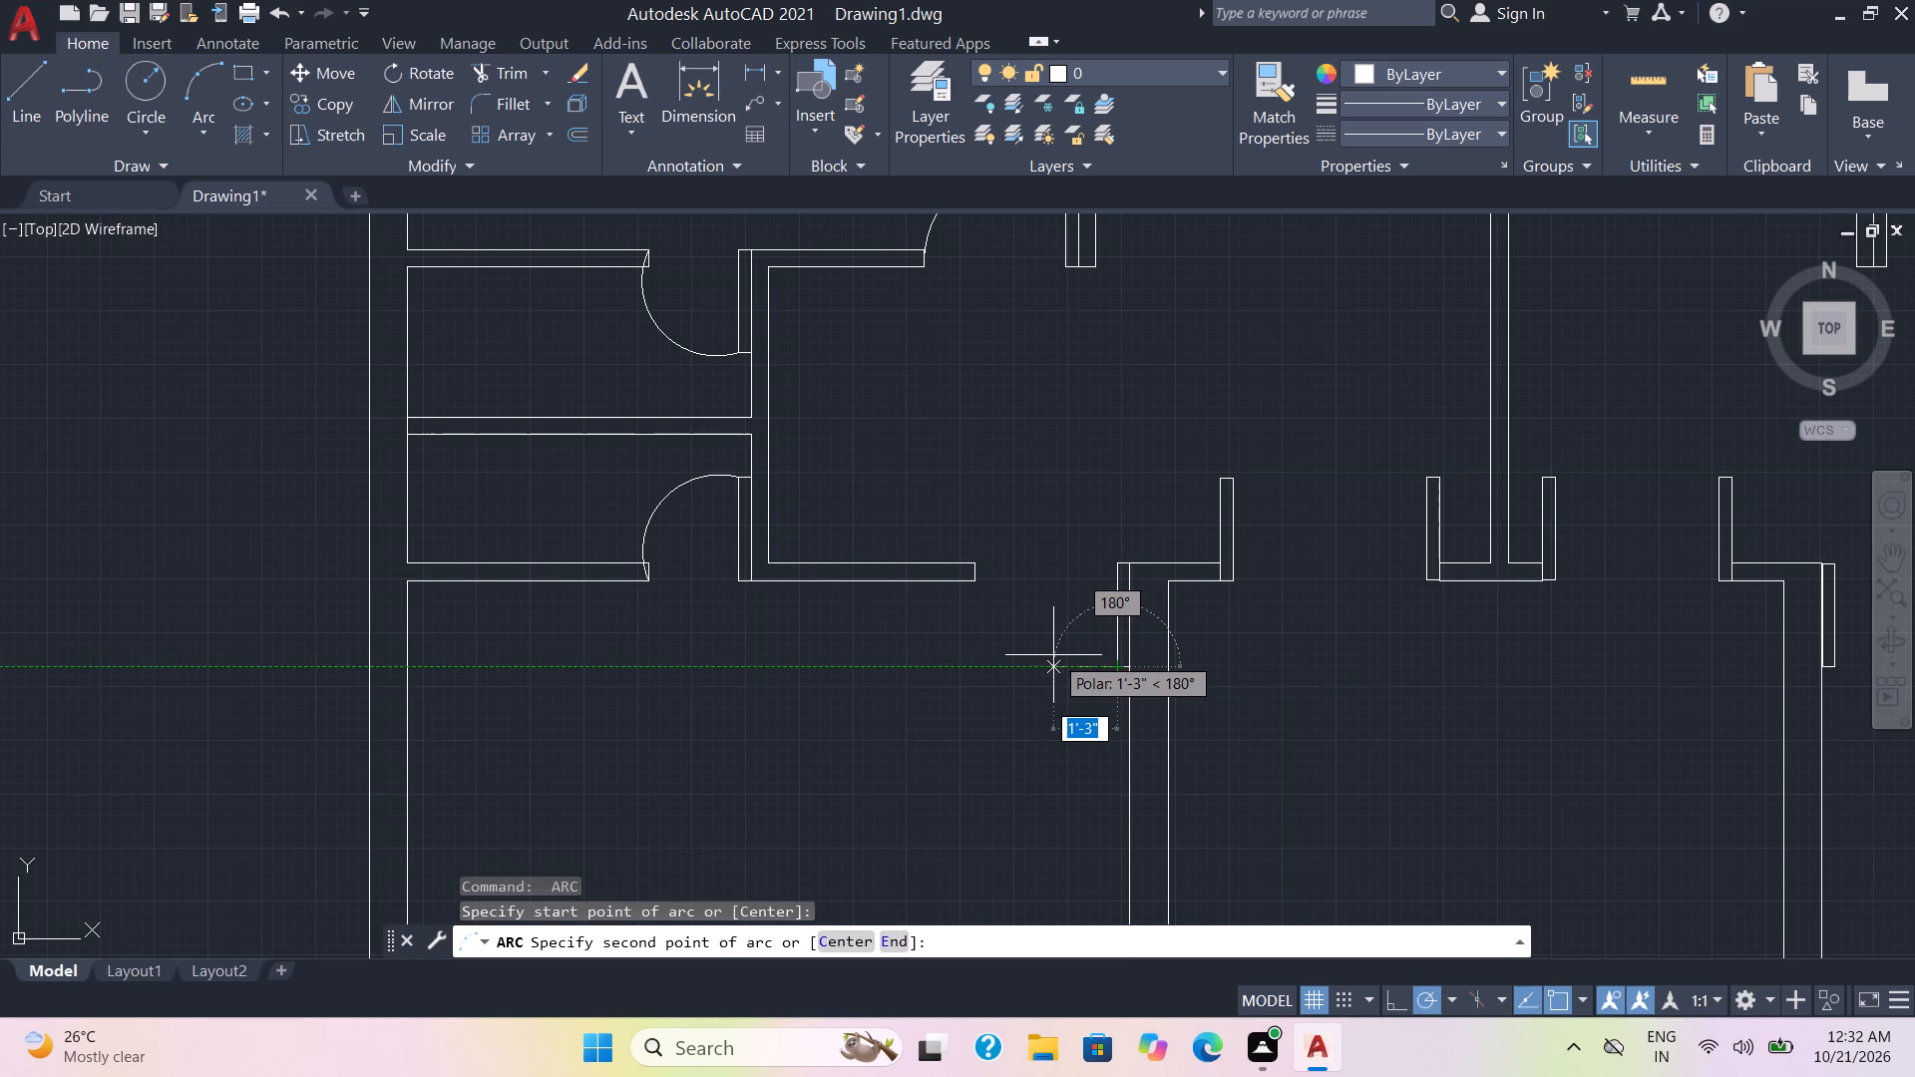
left_click(1049, 657)
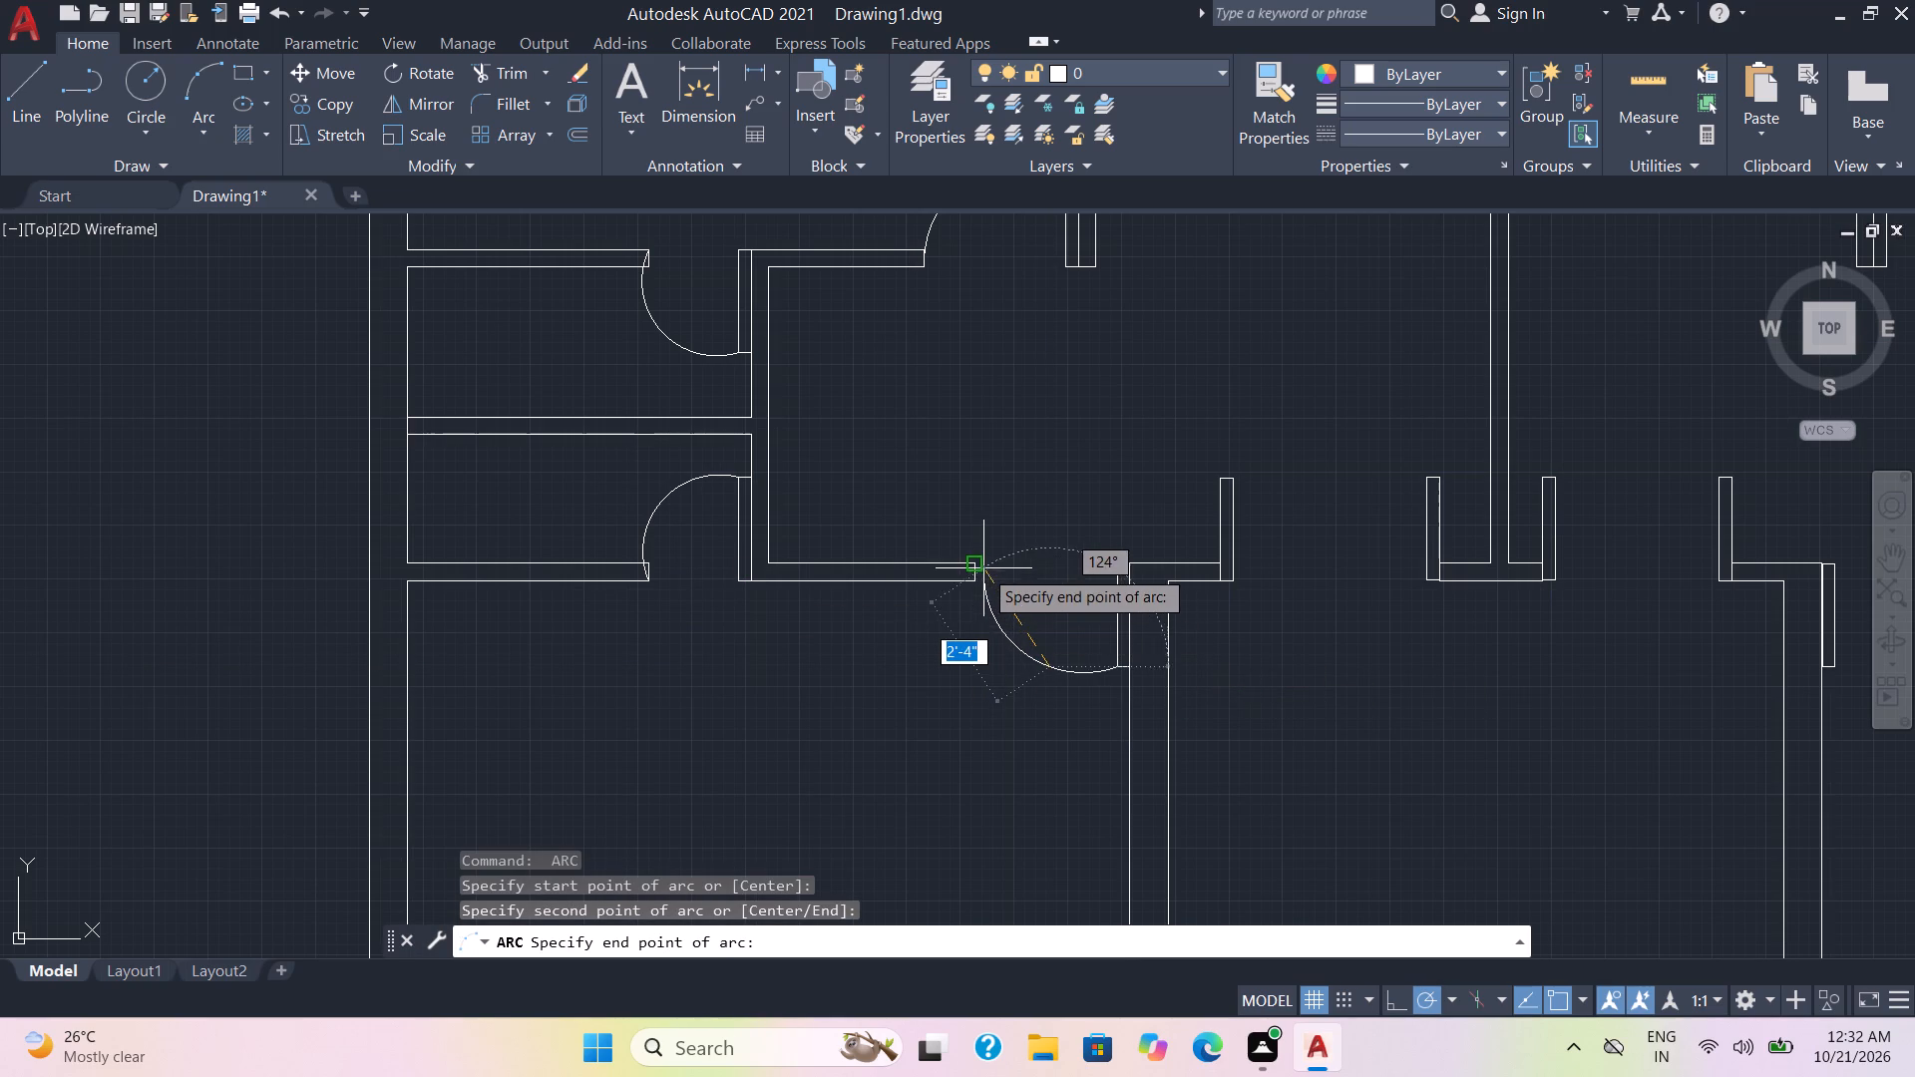
left_click(975, 563)
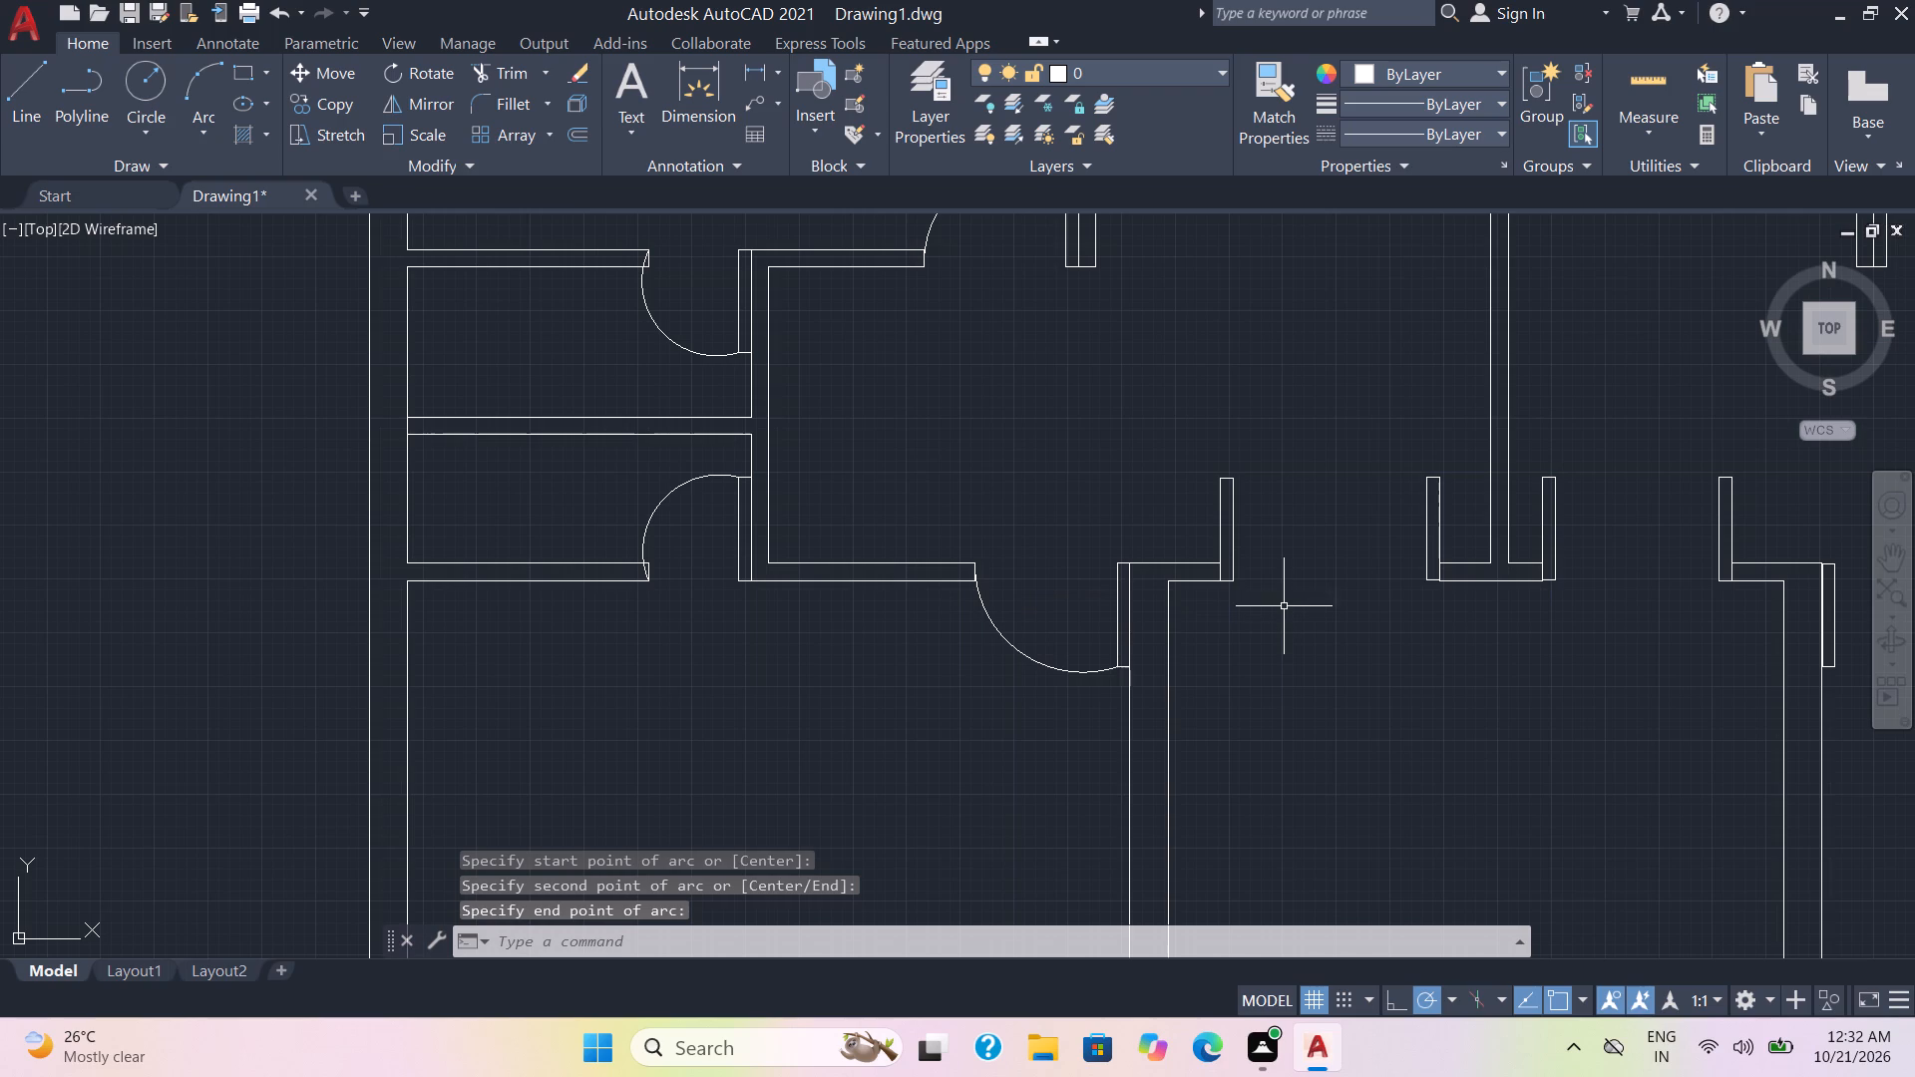
Draw a three-point door-swing arc in the top middle-left room, from its door leaf's top corner to the facing cross-wall end.
scroll(1322, 565, "down", 1)
scroll(1388, 611, "down", 1)
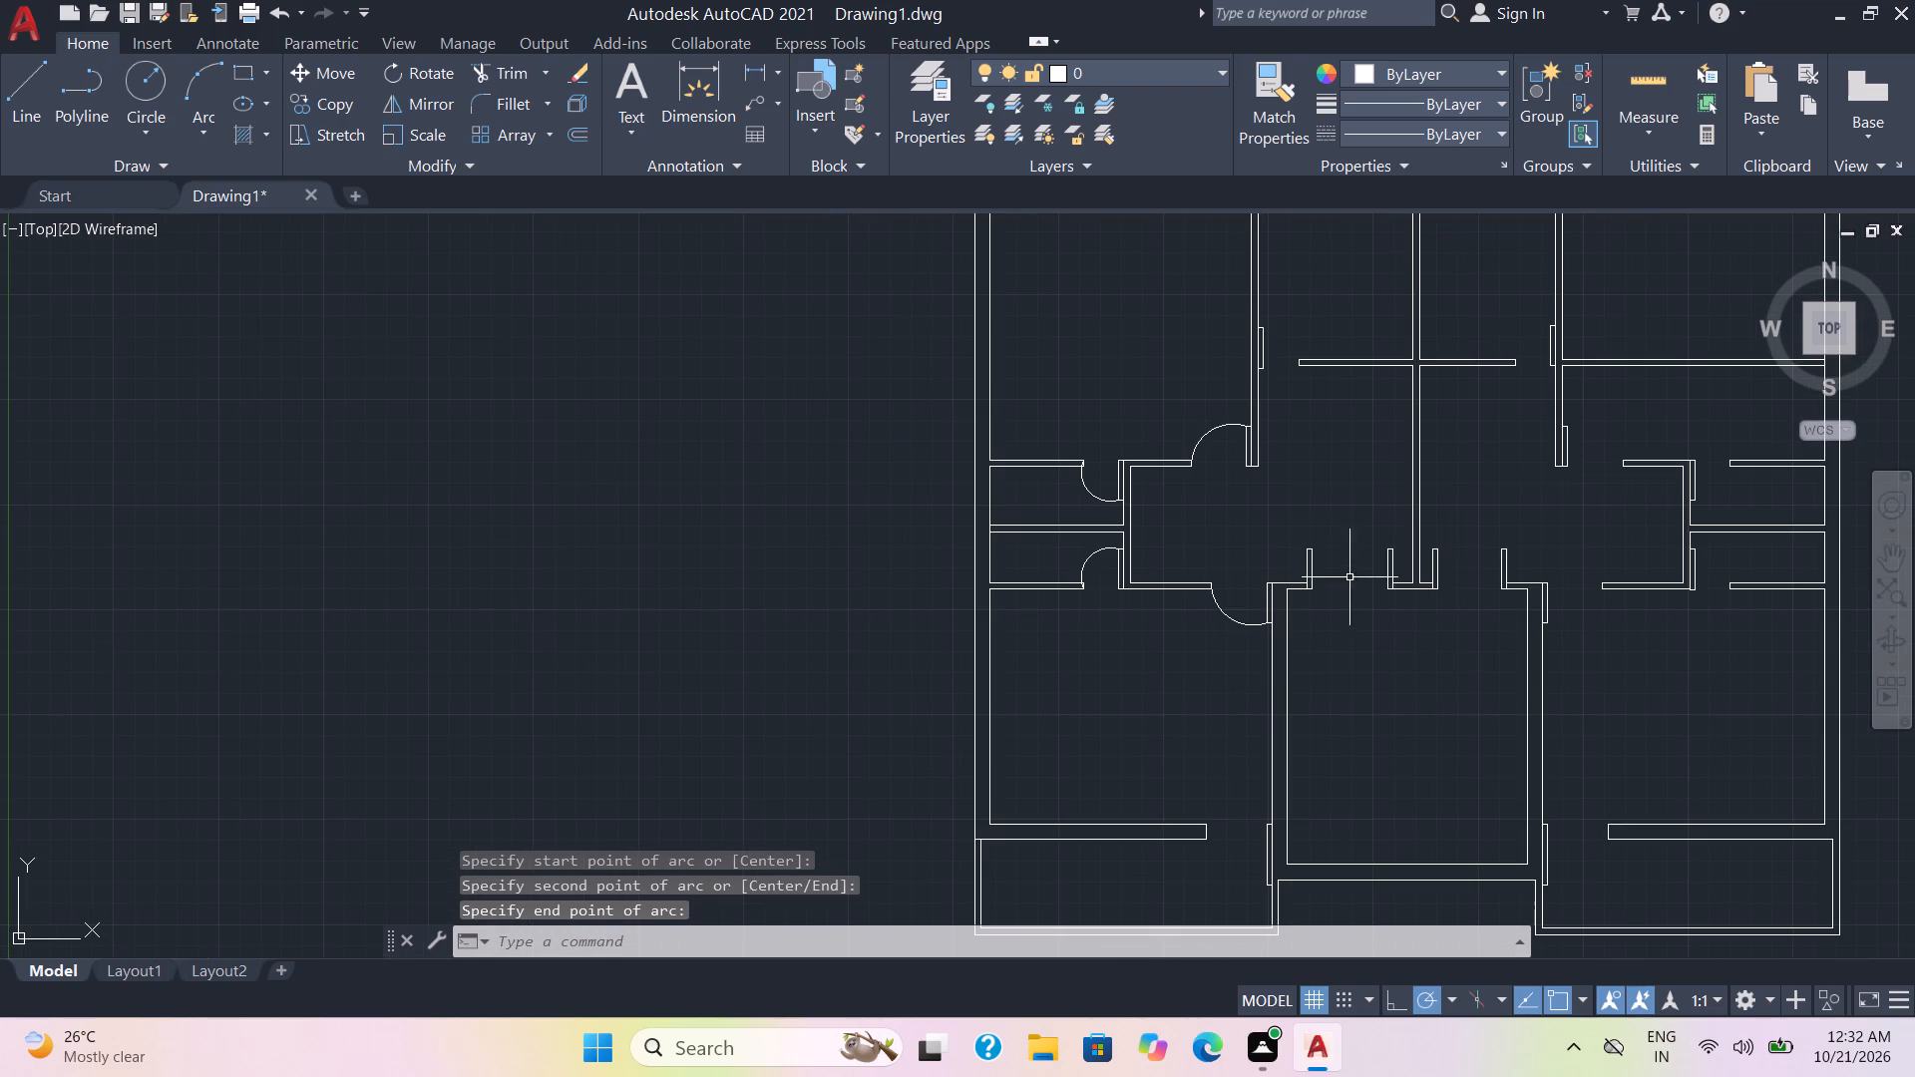
key("space")
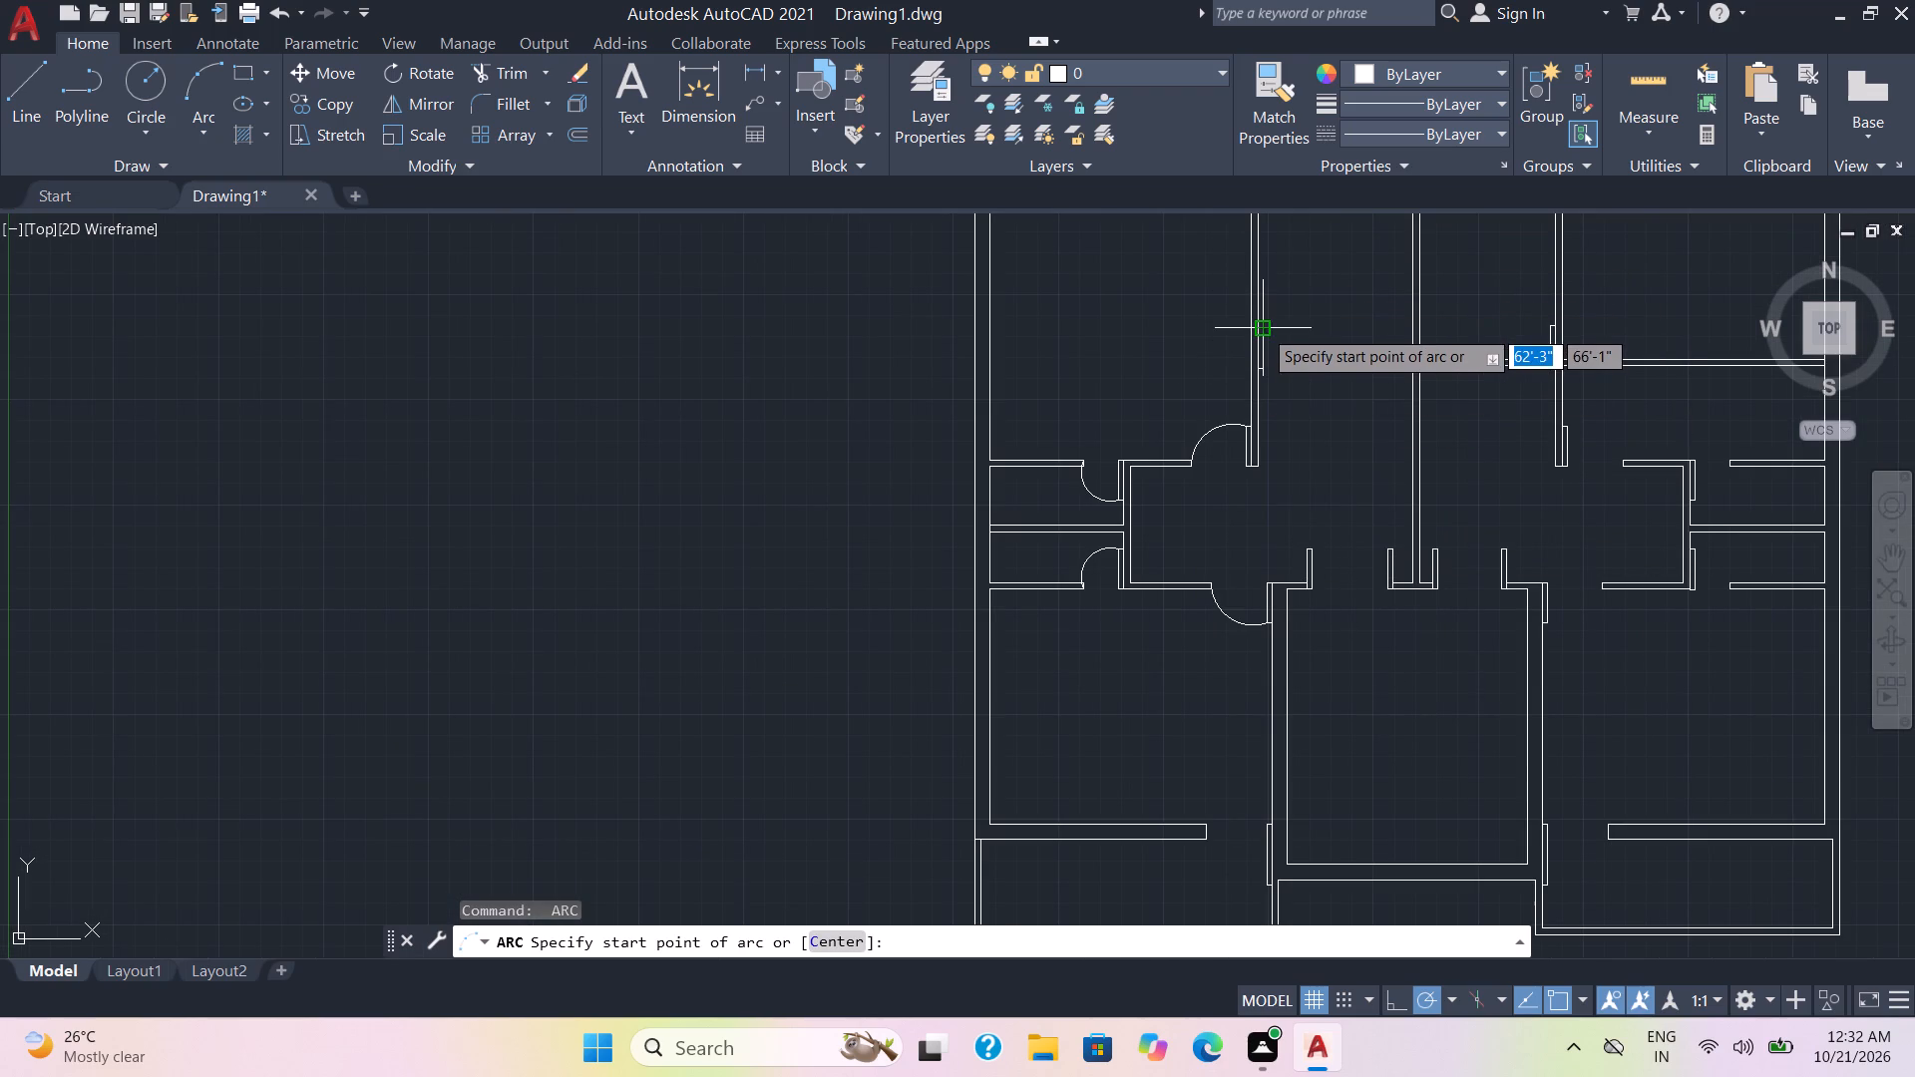
left_click(1263, 328)
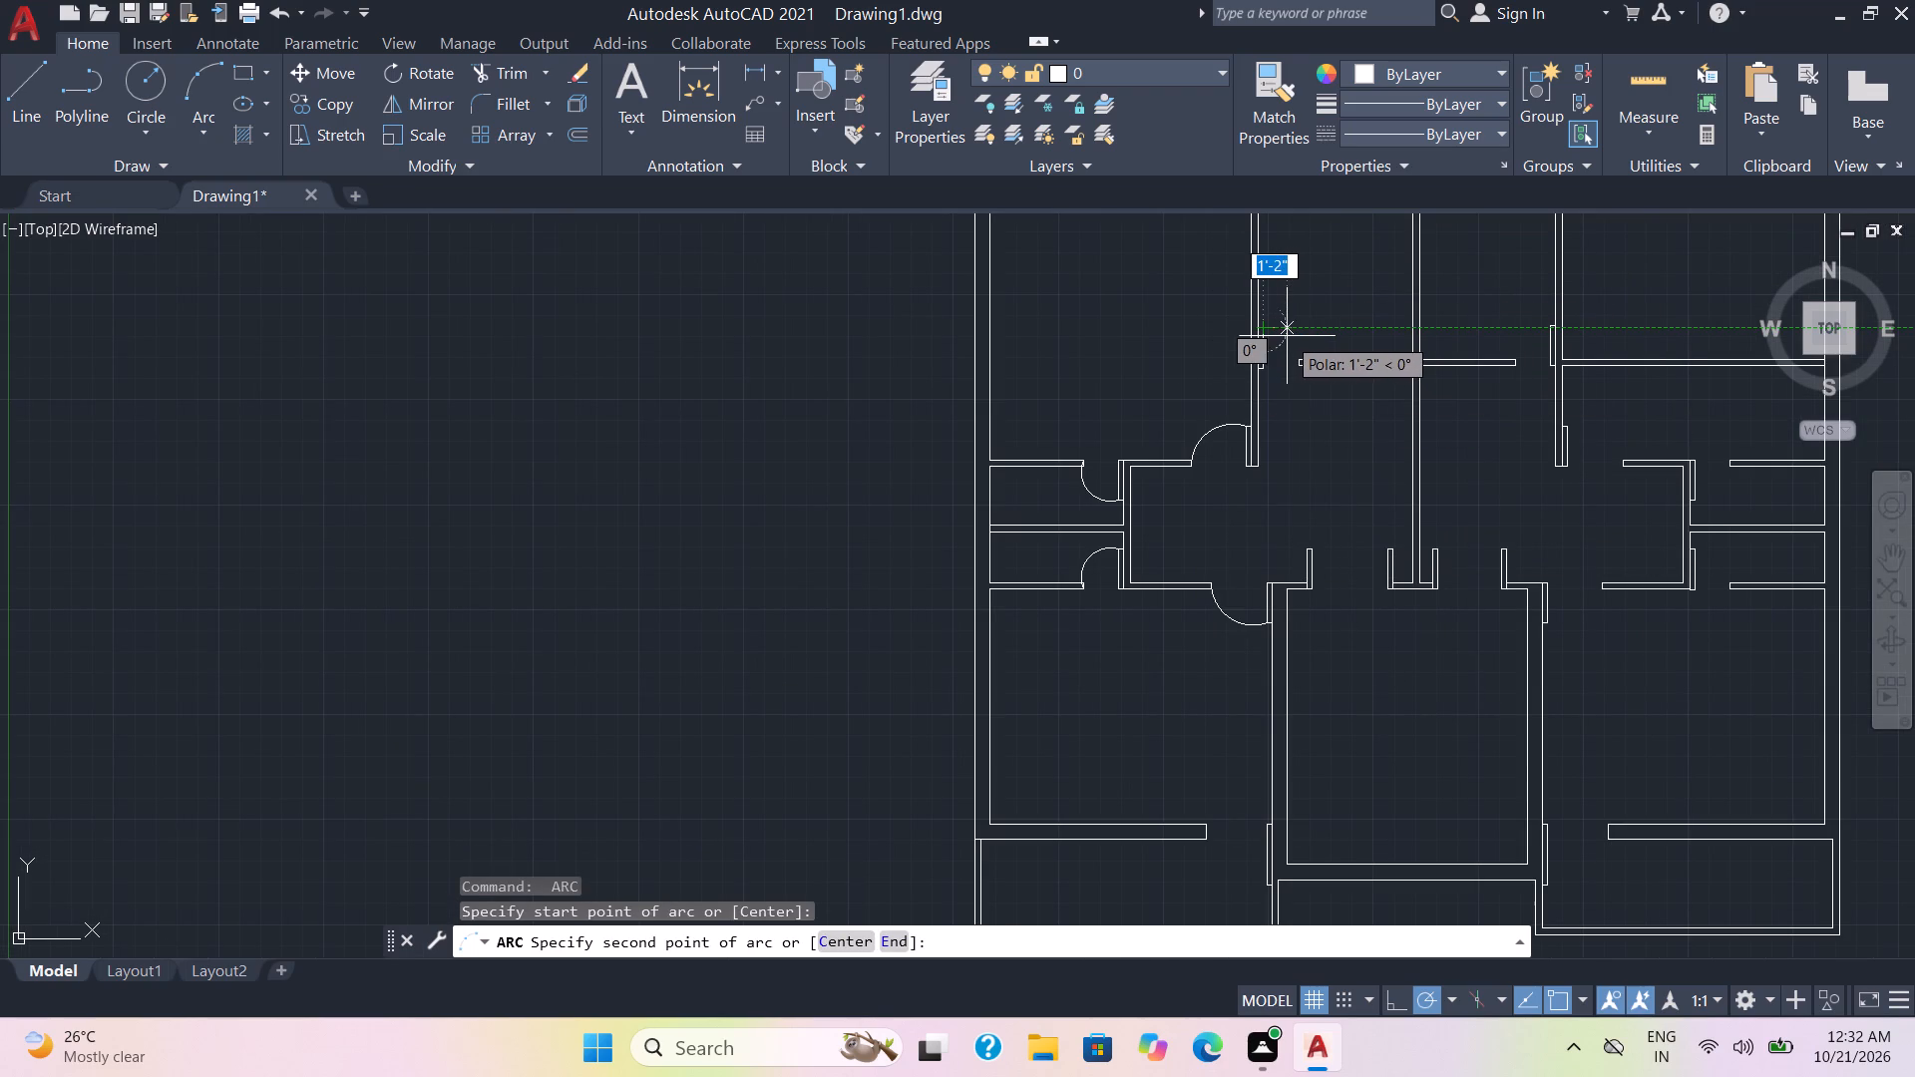
left_click(1288, 336)
scroll(1299, 365, "up", 3)
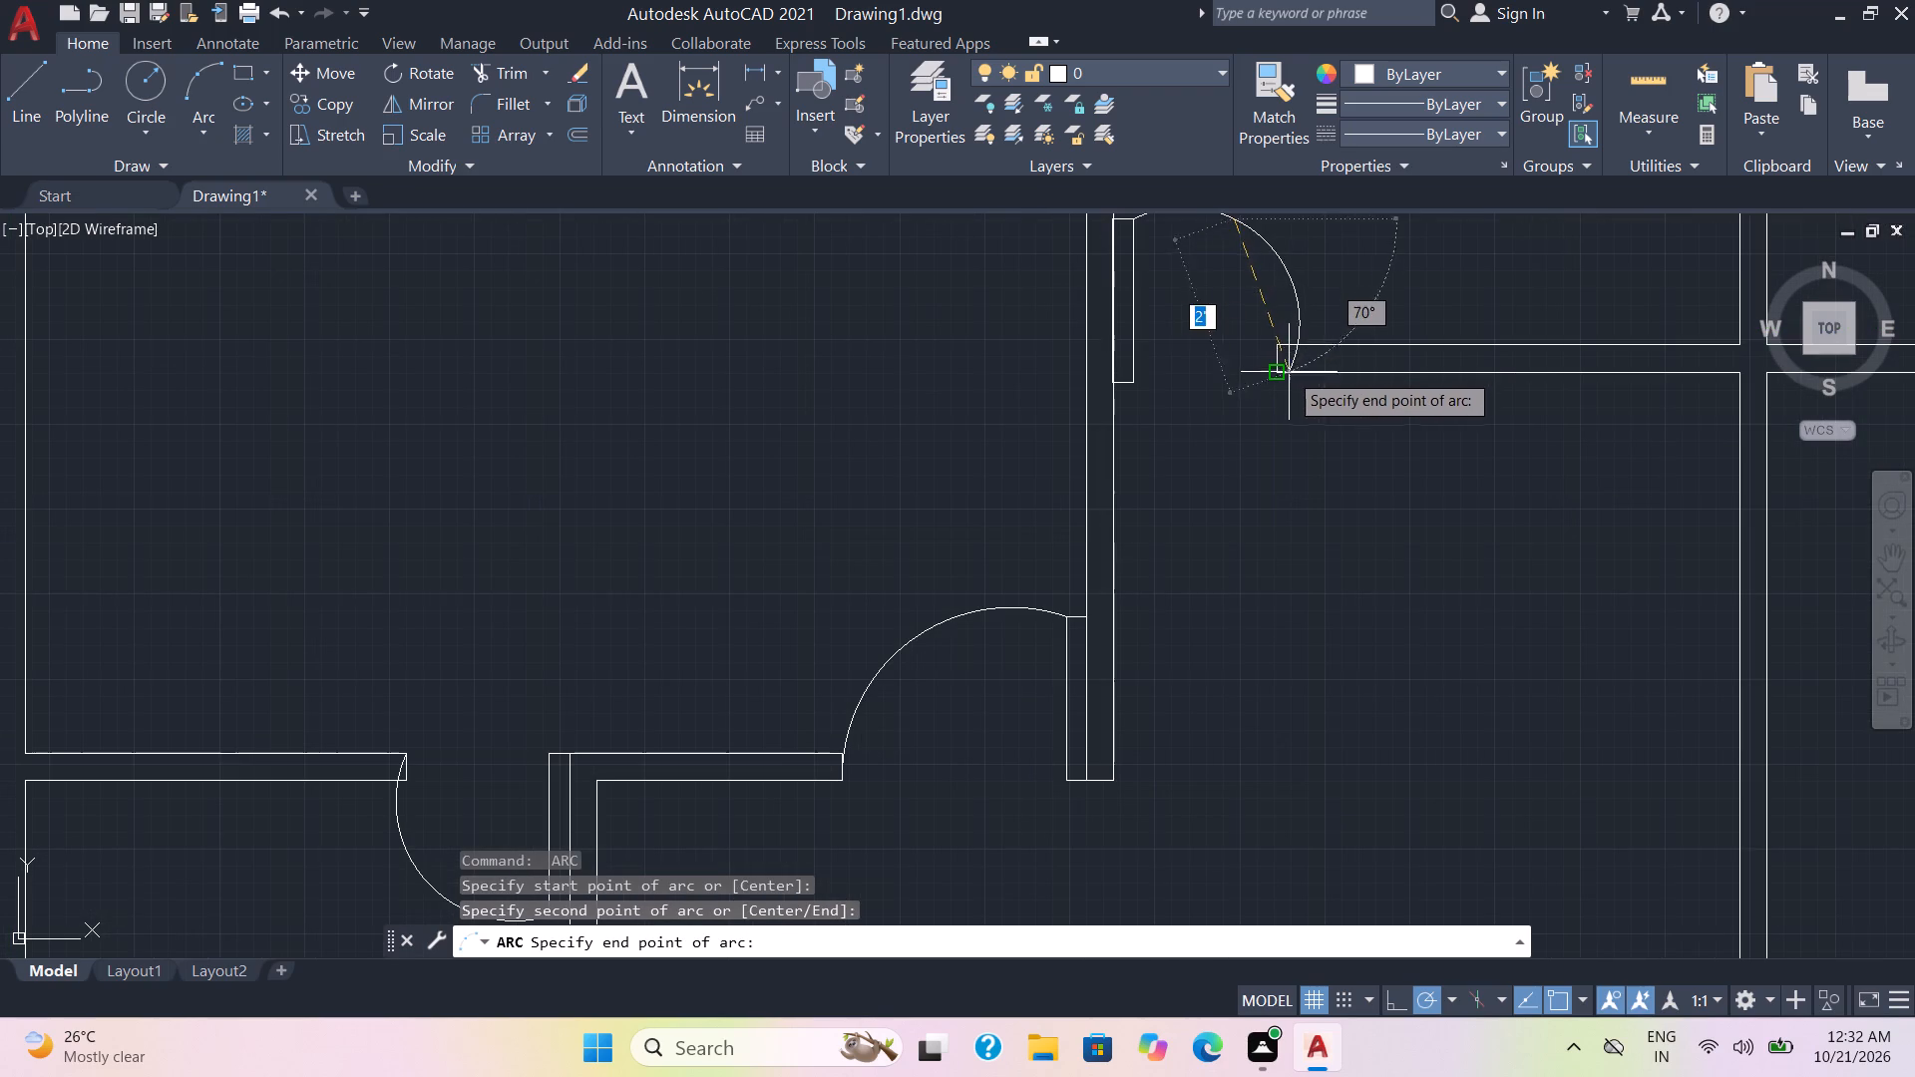
left_click(1273, 365)
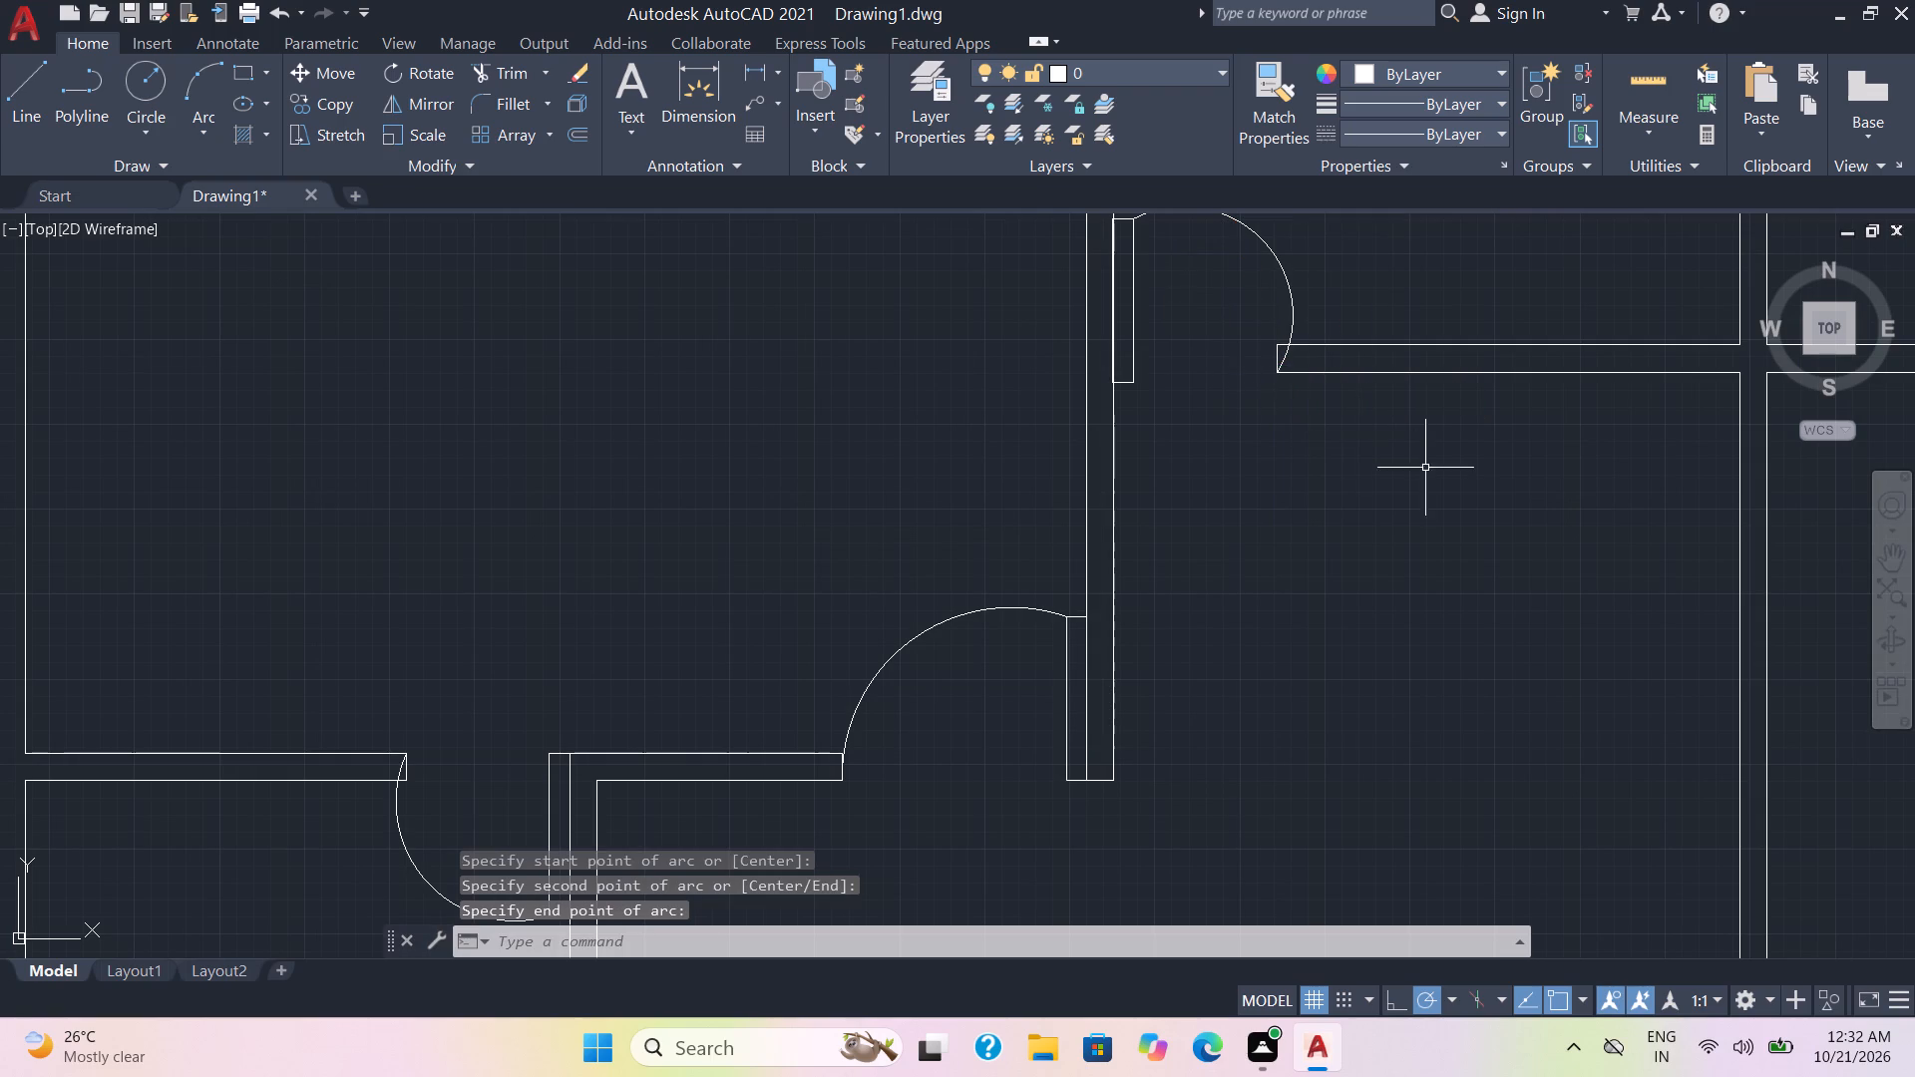
Draw a three-point door-swing arc in the top middle-right room, from its door leaf's top corner to the facing cross-wall end.
scroll(1471, 493, "down", 3)
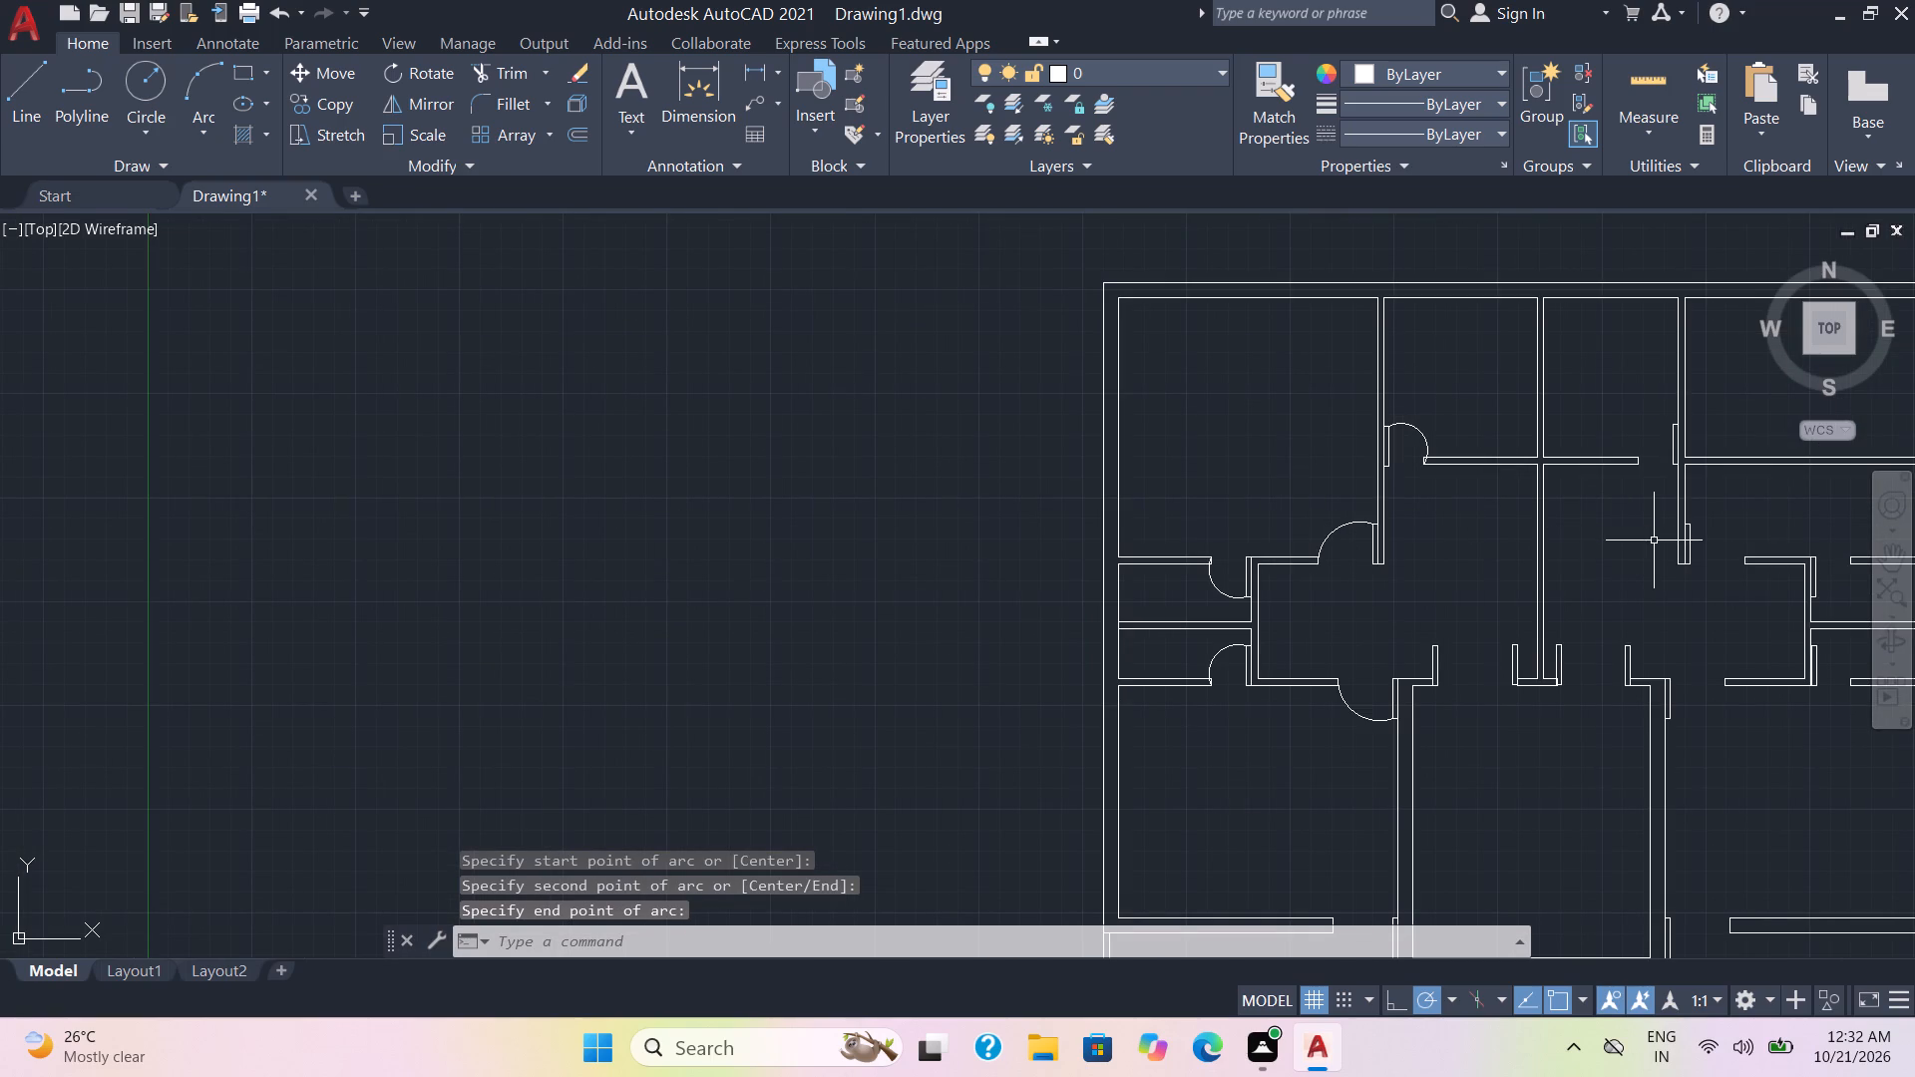
middle_click_drag(1654, 540, 1342, 478)
key("space")
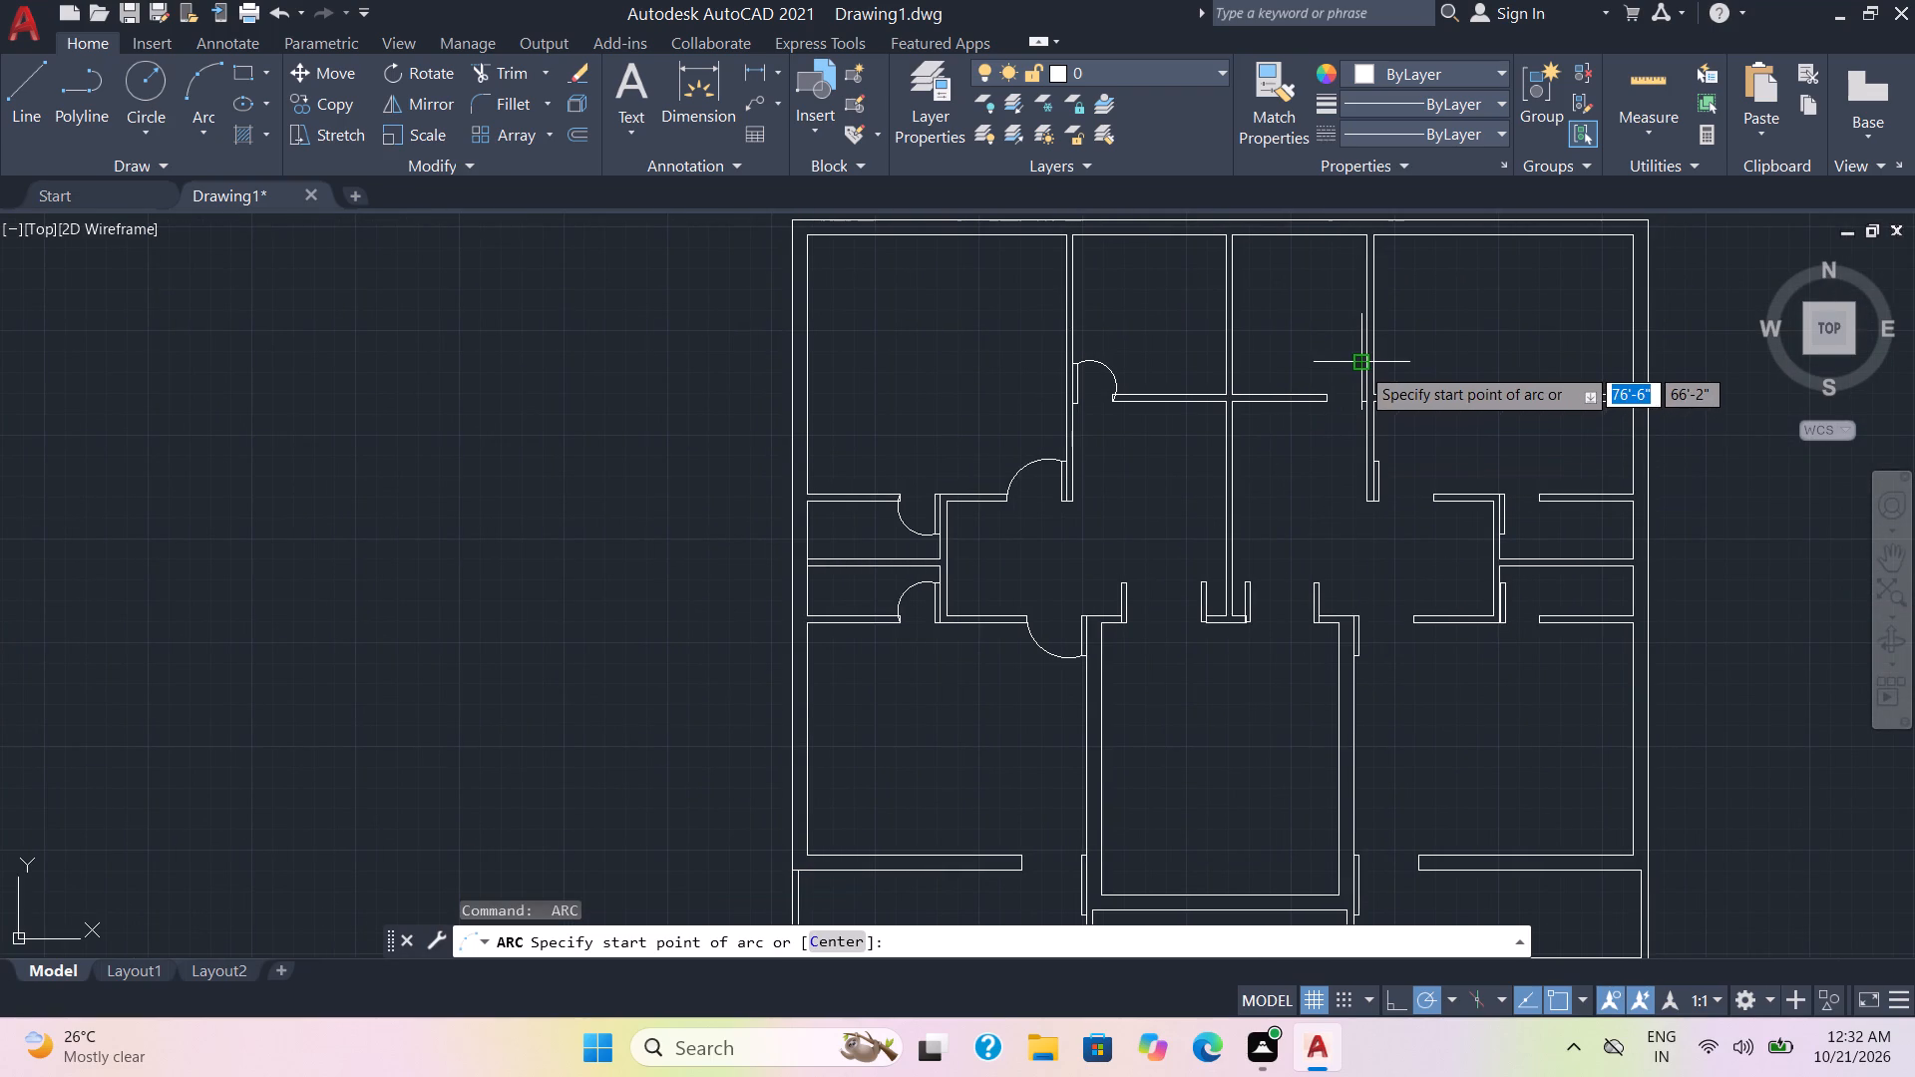
left_click(1360, 366)
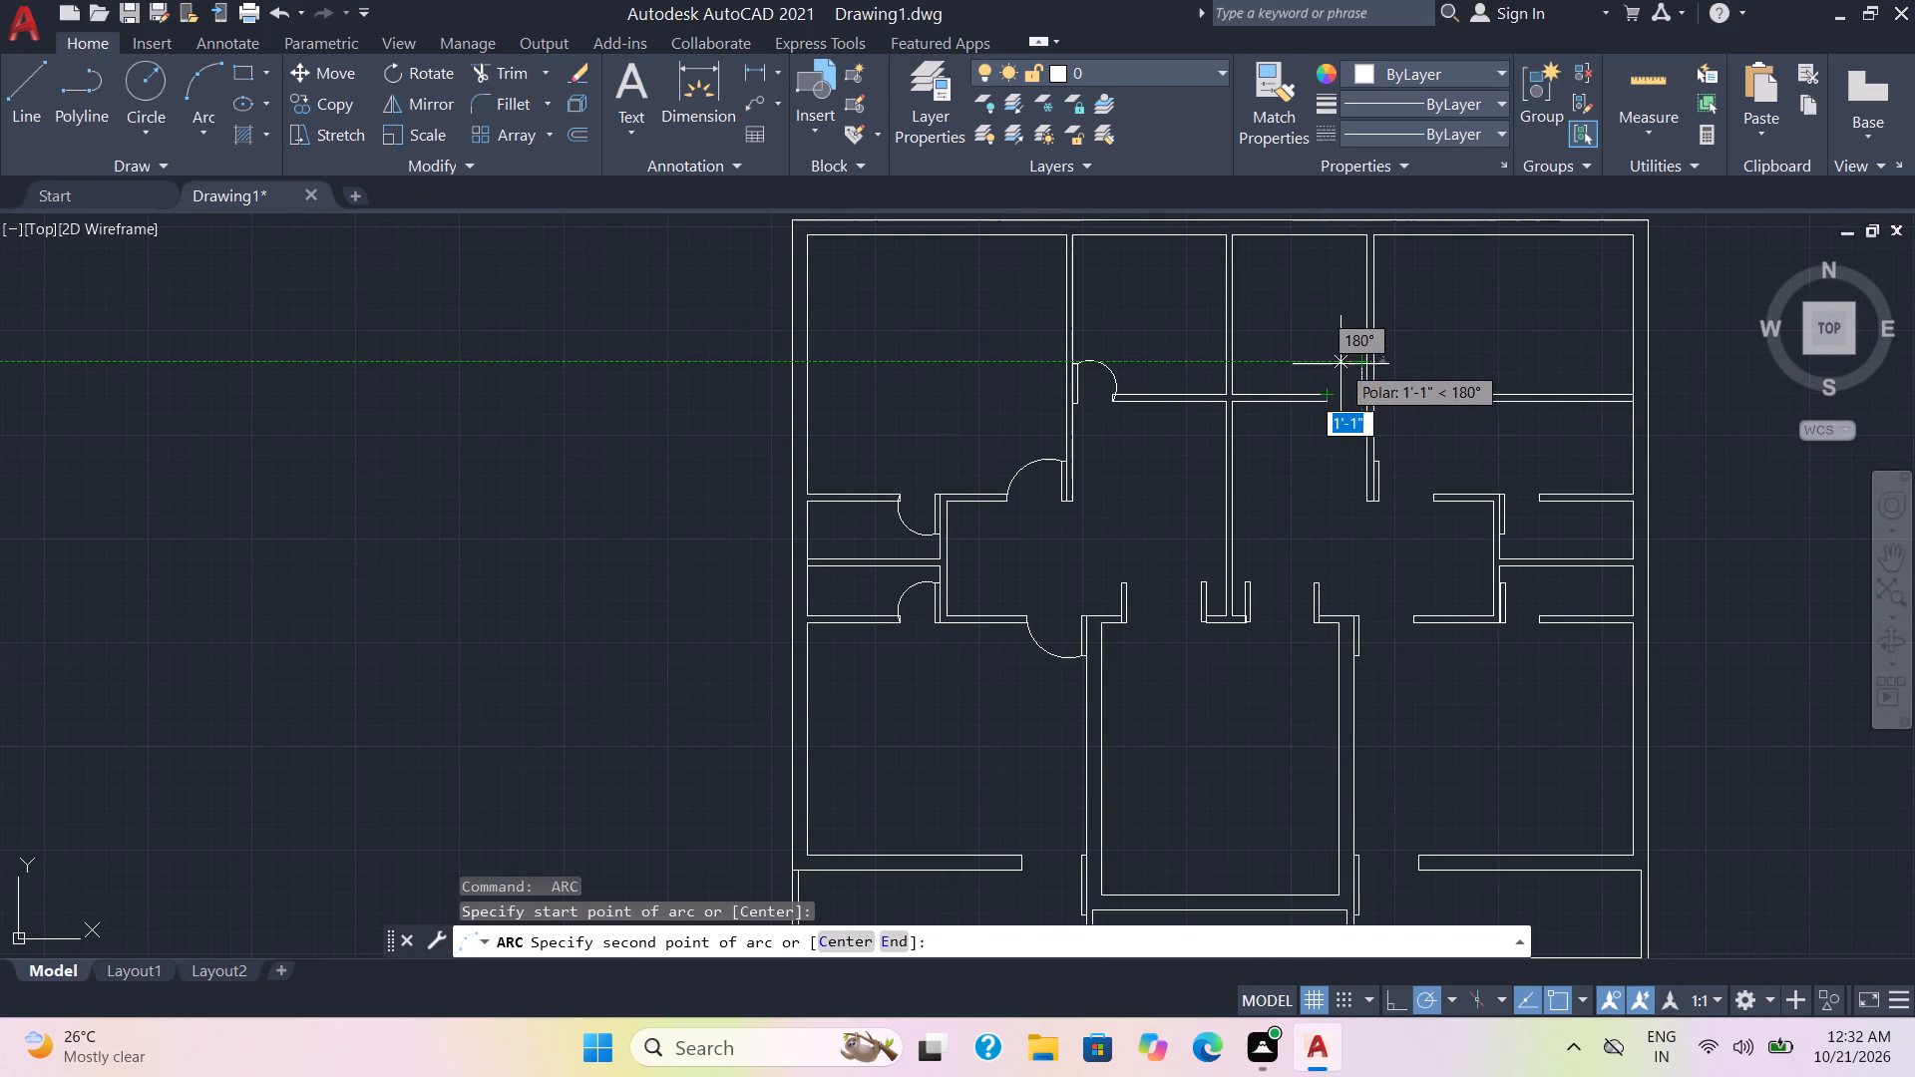
left_click(1341, 364)
left_click(1333, 401)
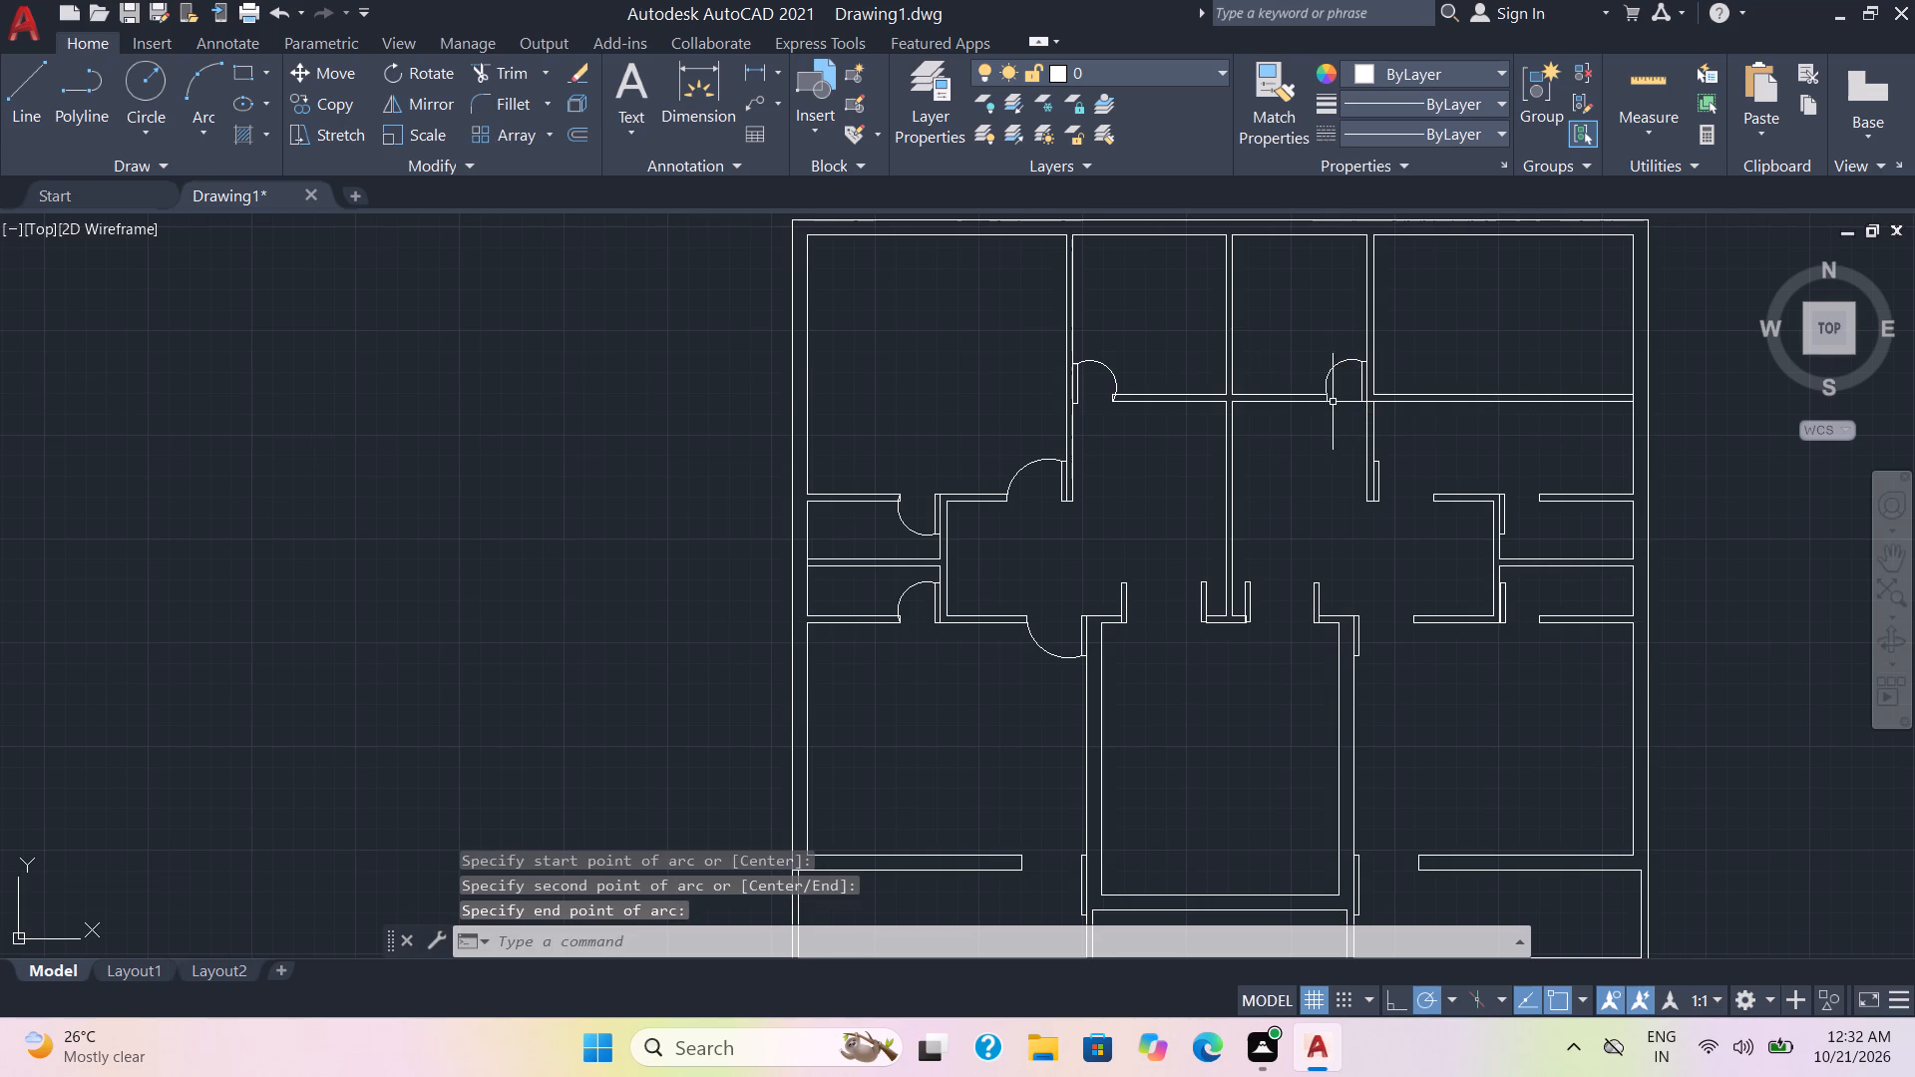
Draw a three-point door-swing arc in the room below the upper-right room, from its door leaf's top corner to the facing wall end.
key("space")
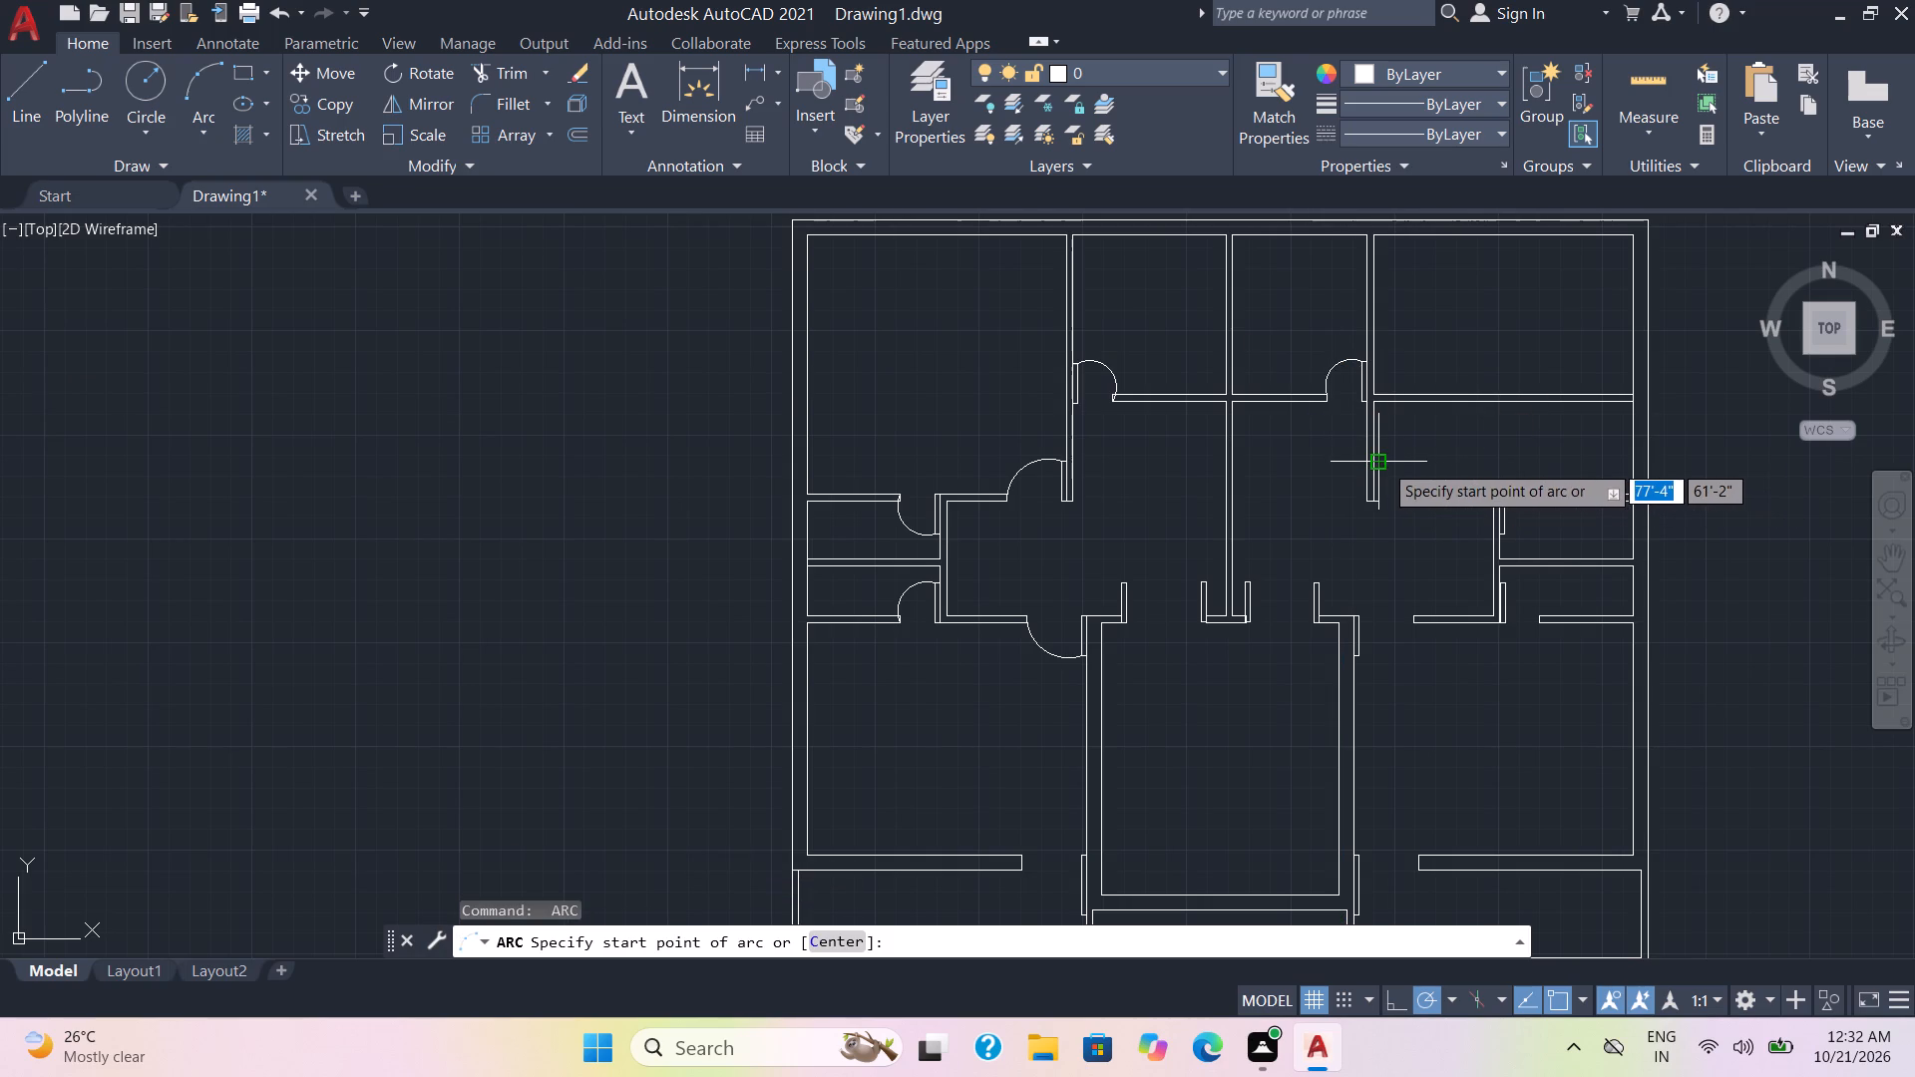
left_click(1379, 463)
left_click(1404, 468)
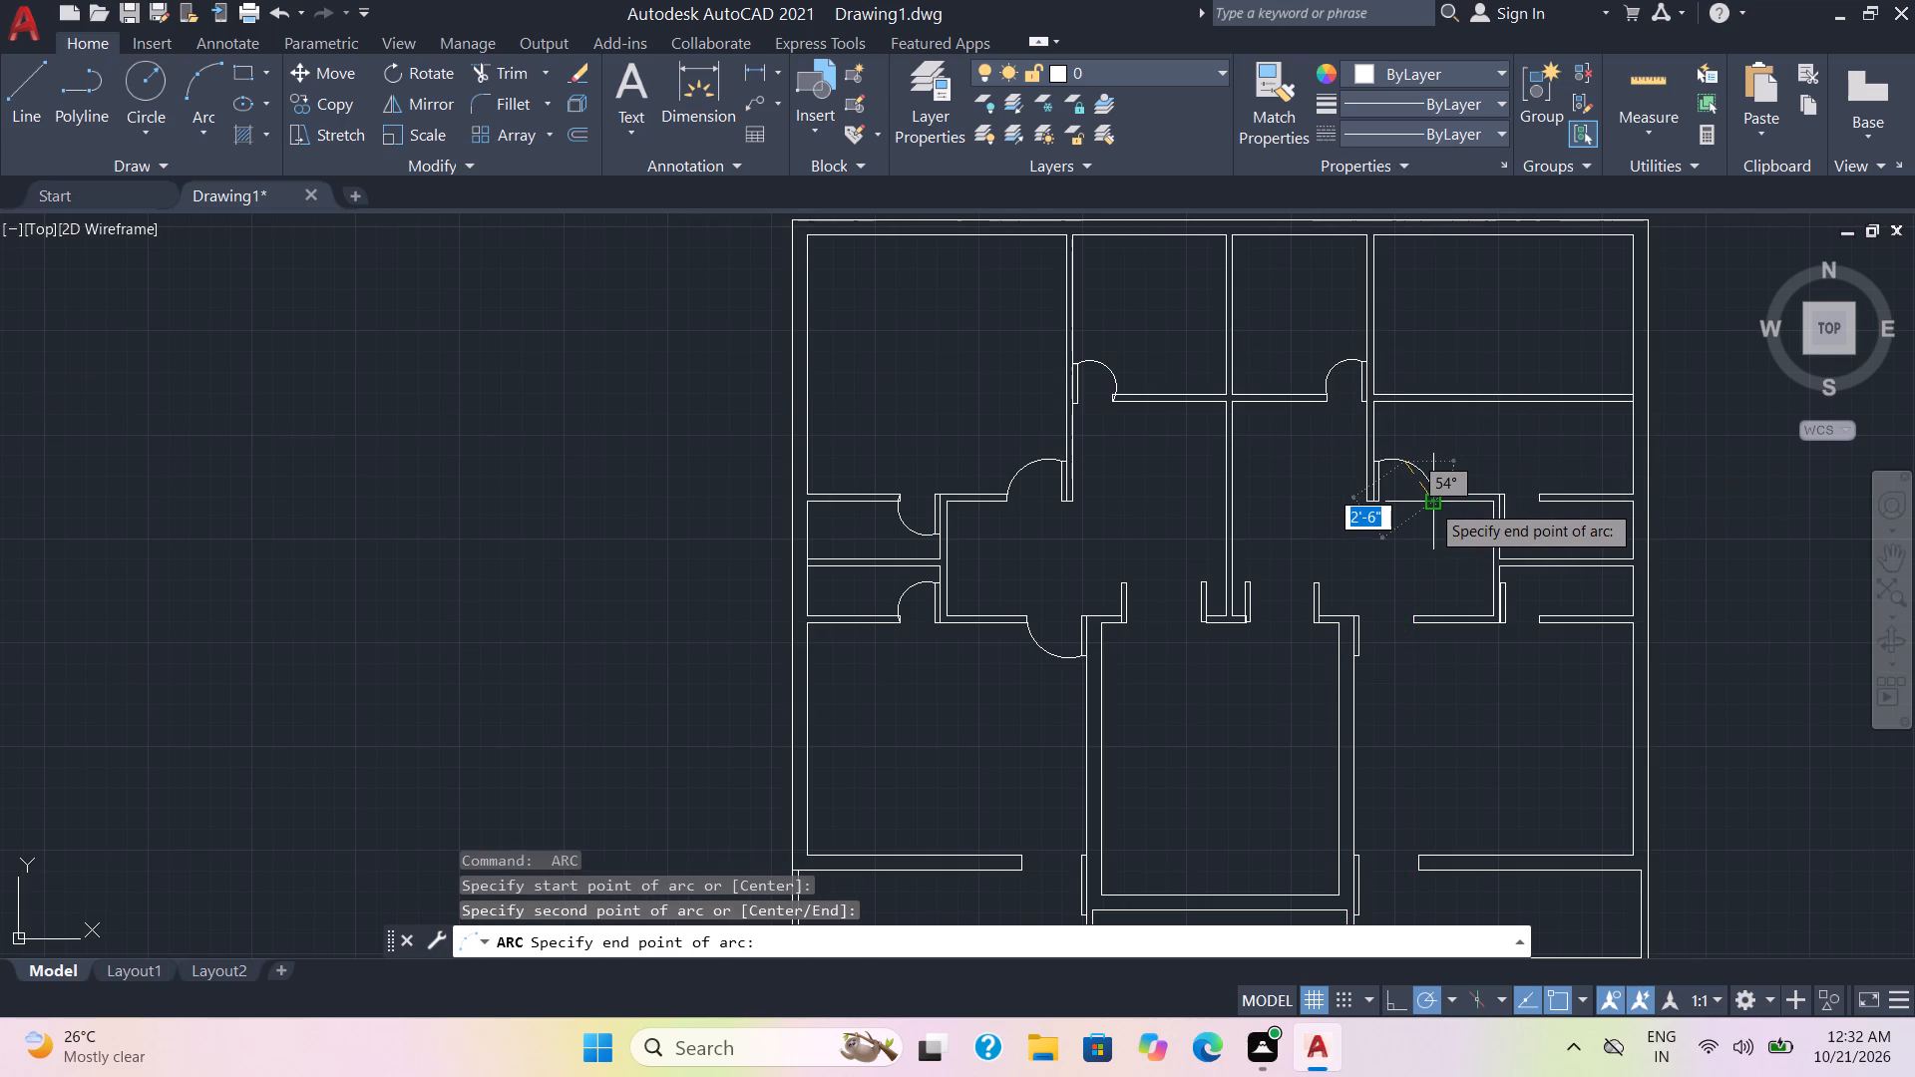
left_click(1430, 503)
Draw a three-point door-swing arc in the upper small right-side room, from its door leaf's bottom corner up to the facing wall end.
key("space")
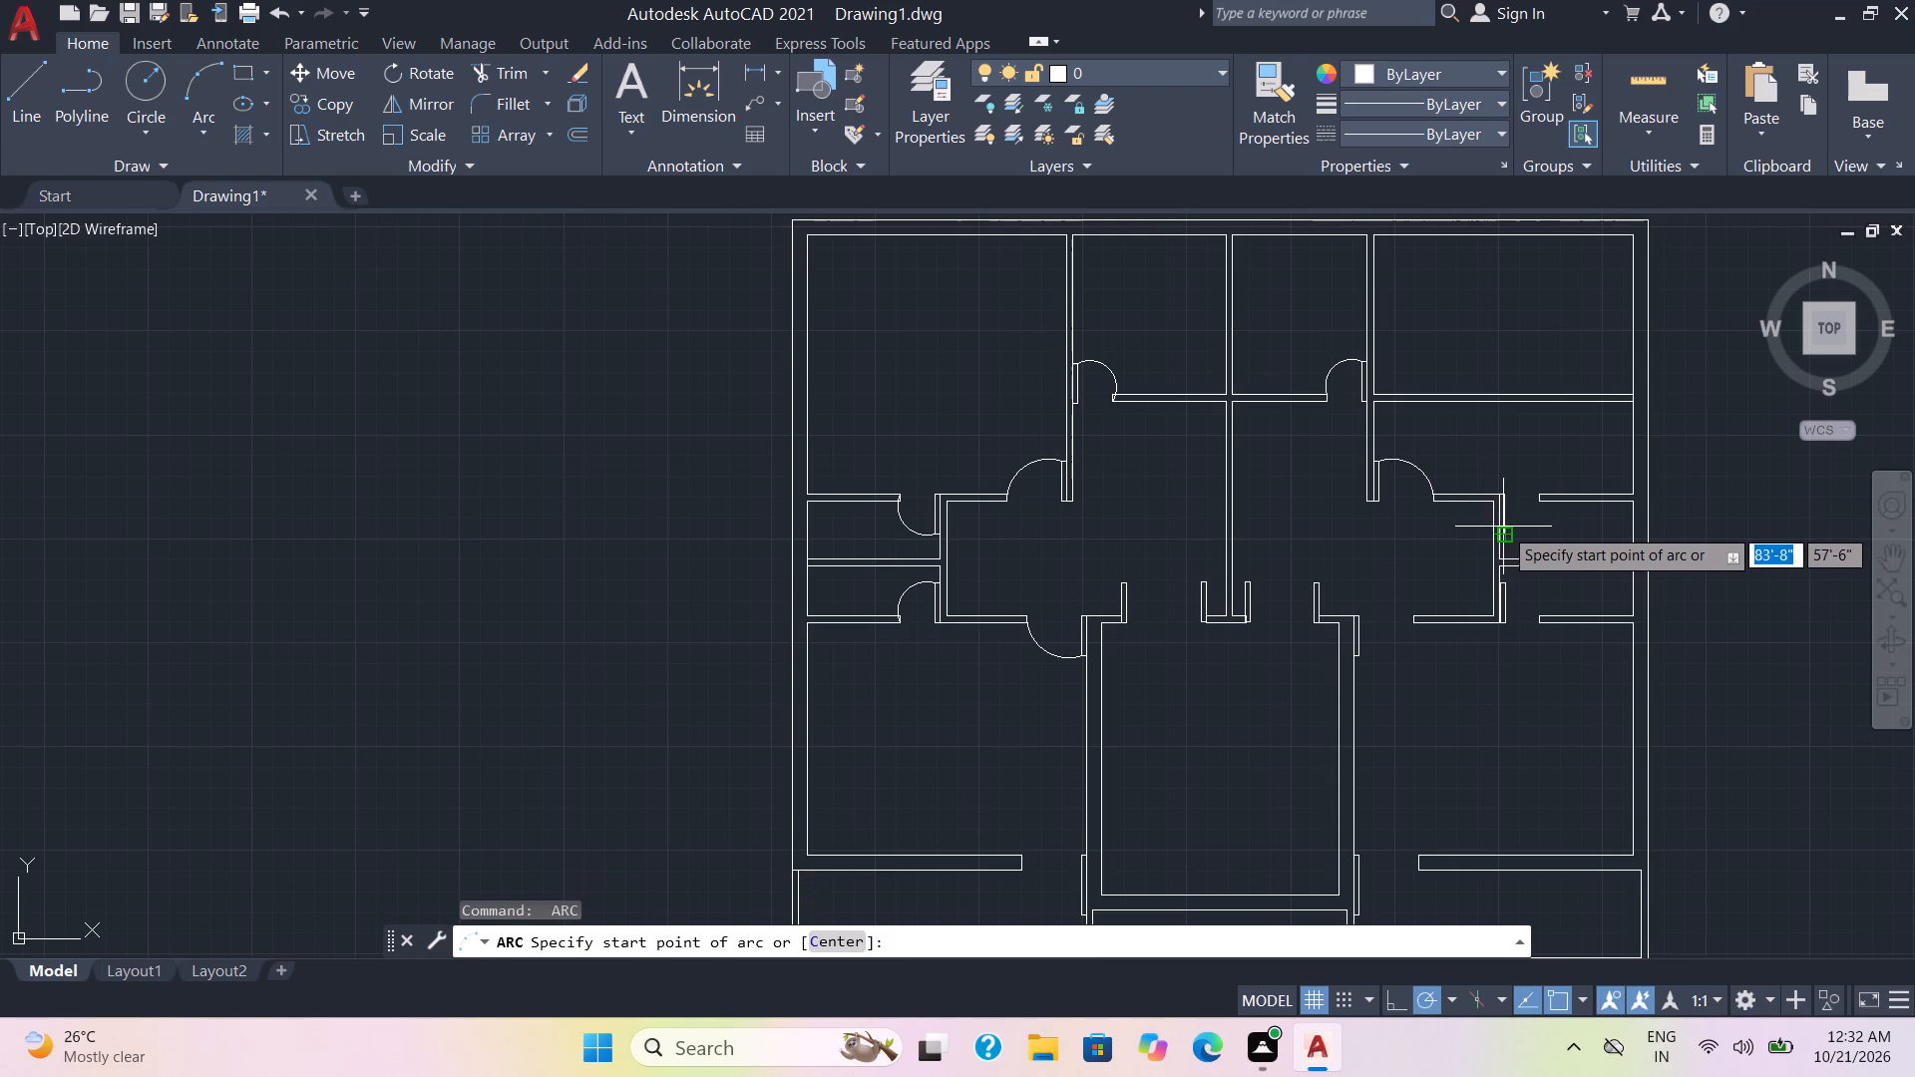
left_click(1511, 532)
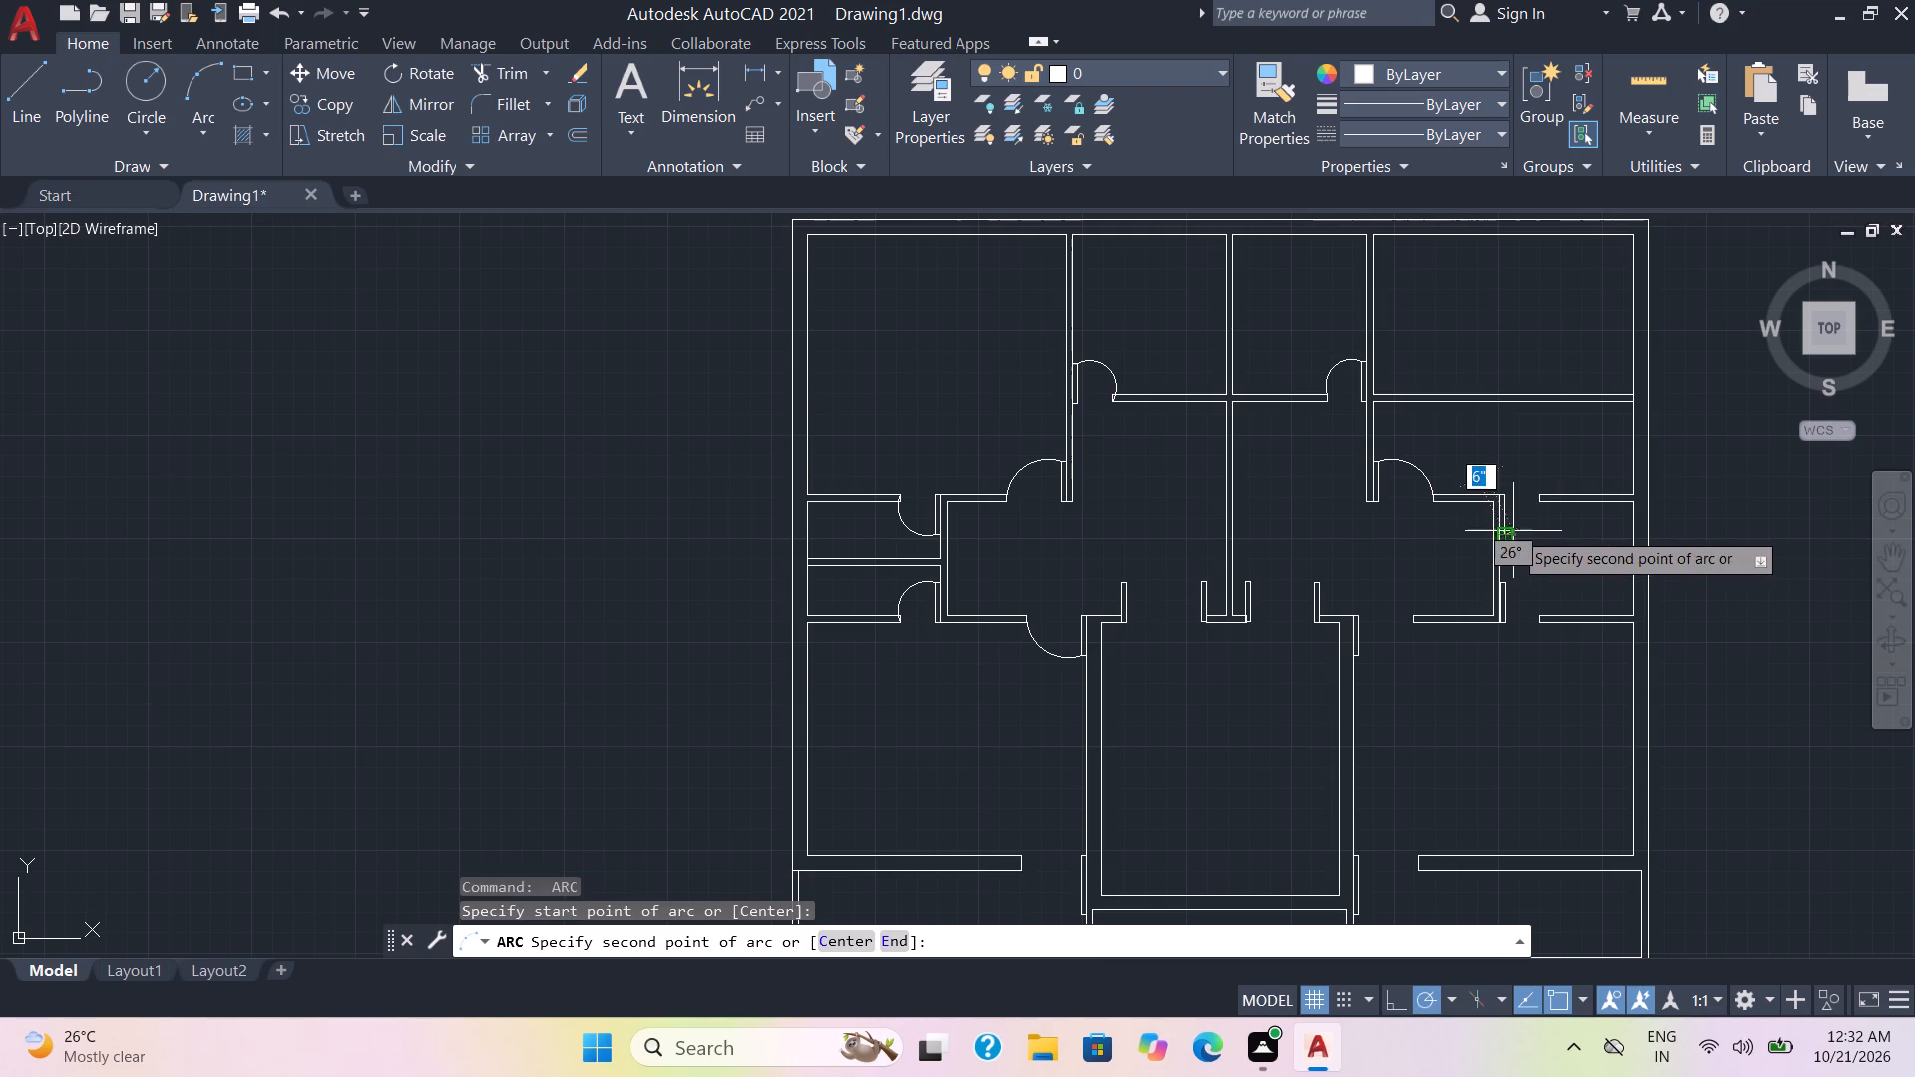
left_click(1531, 526)
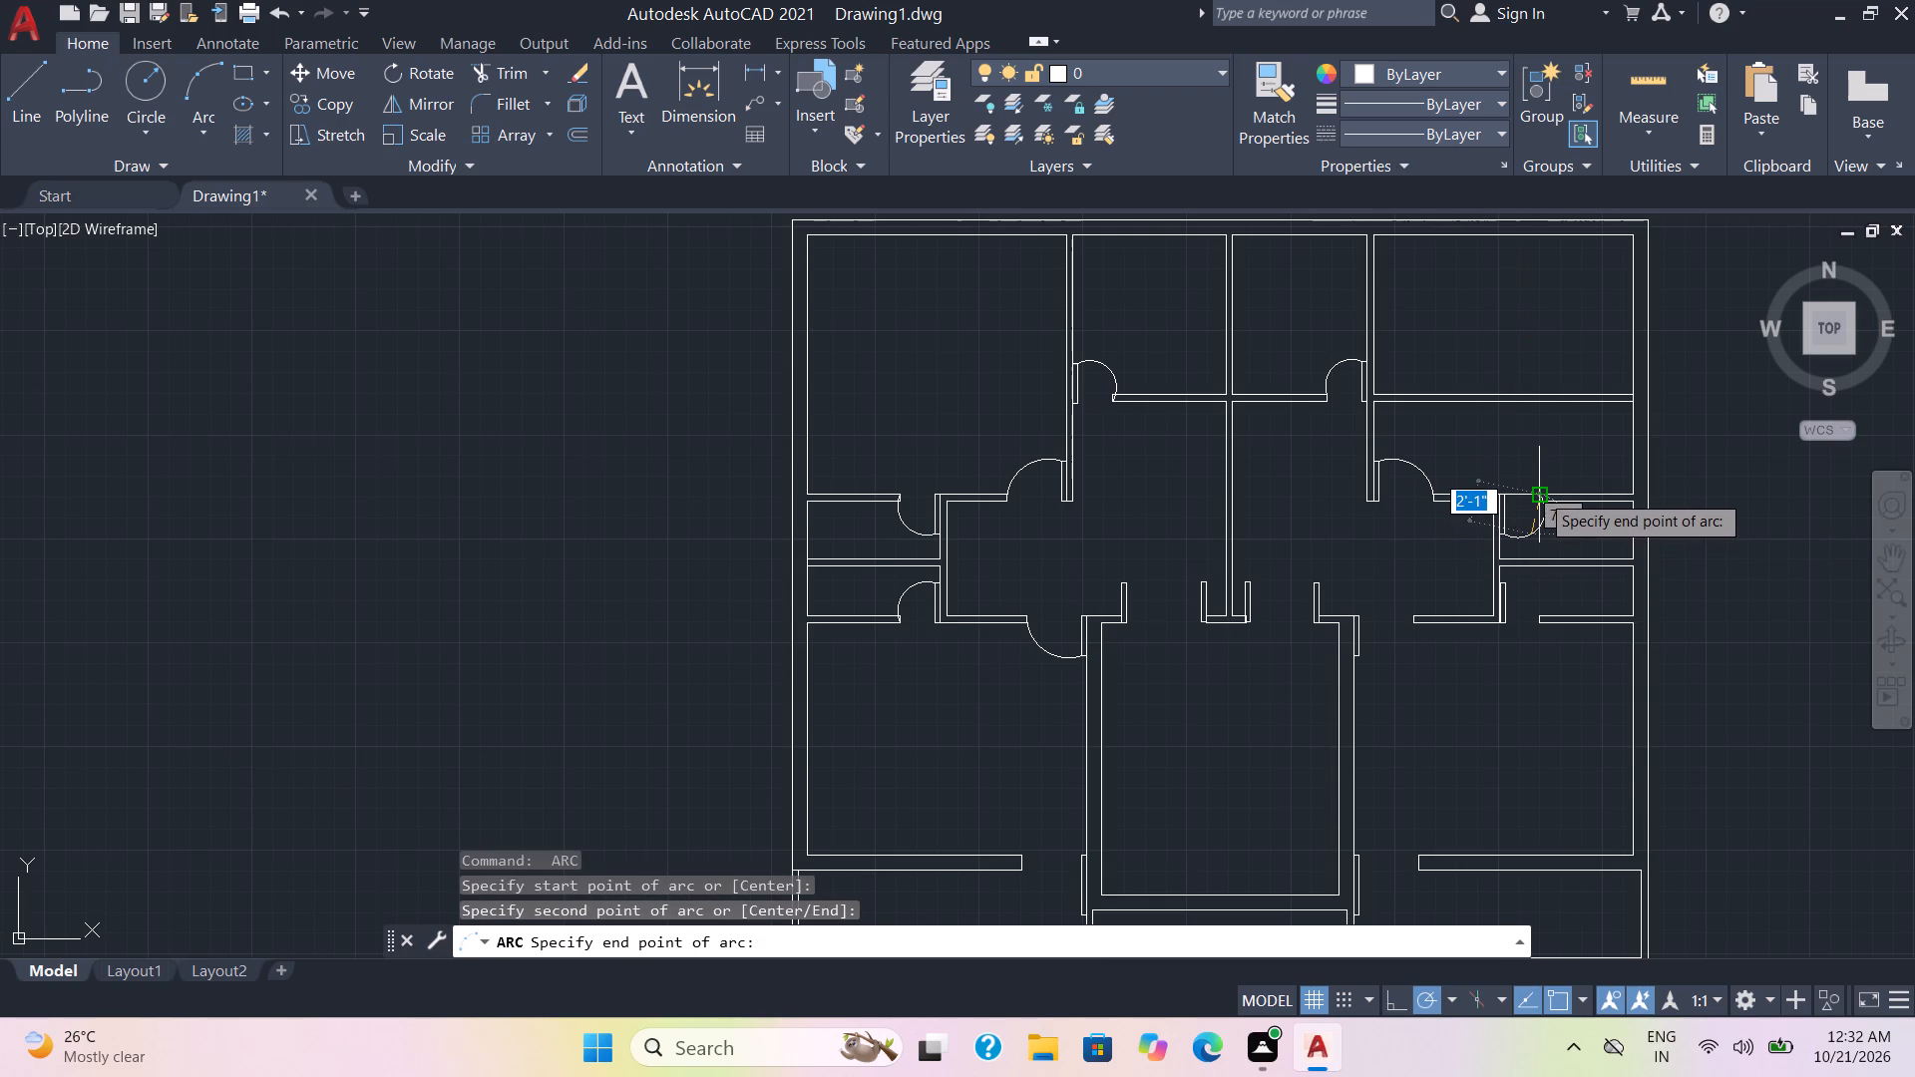
left_click(1540, 493)
Draw a three-point door-swing arc in the lower small right-side room, from its door leaf's top corner down to the facing wall end.
key("space")
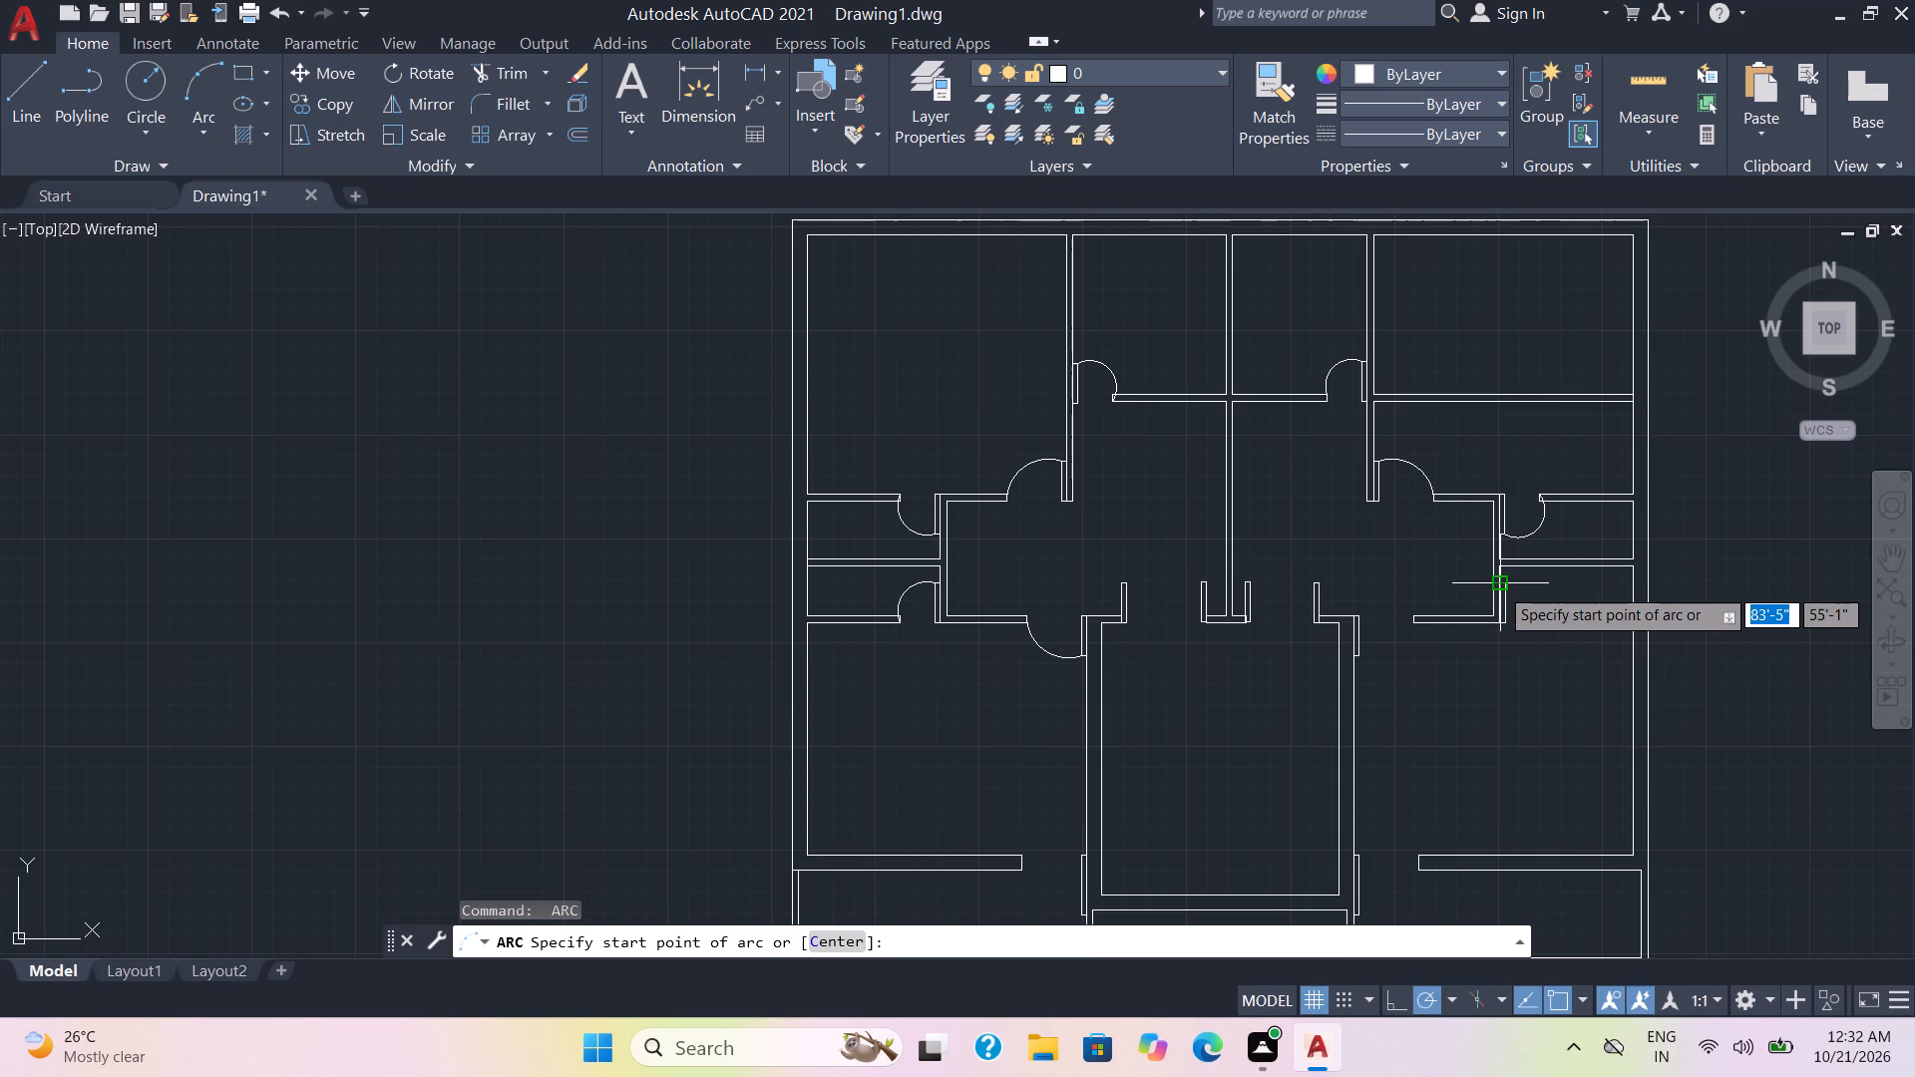
scroll(1511, 587, "up", 2)
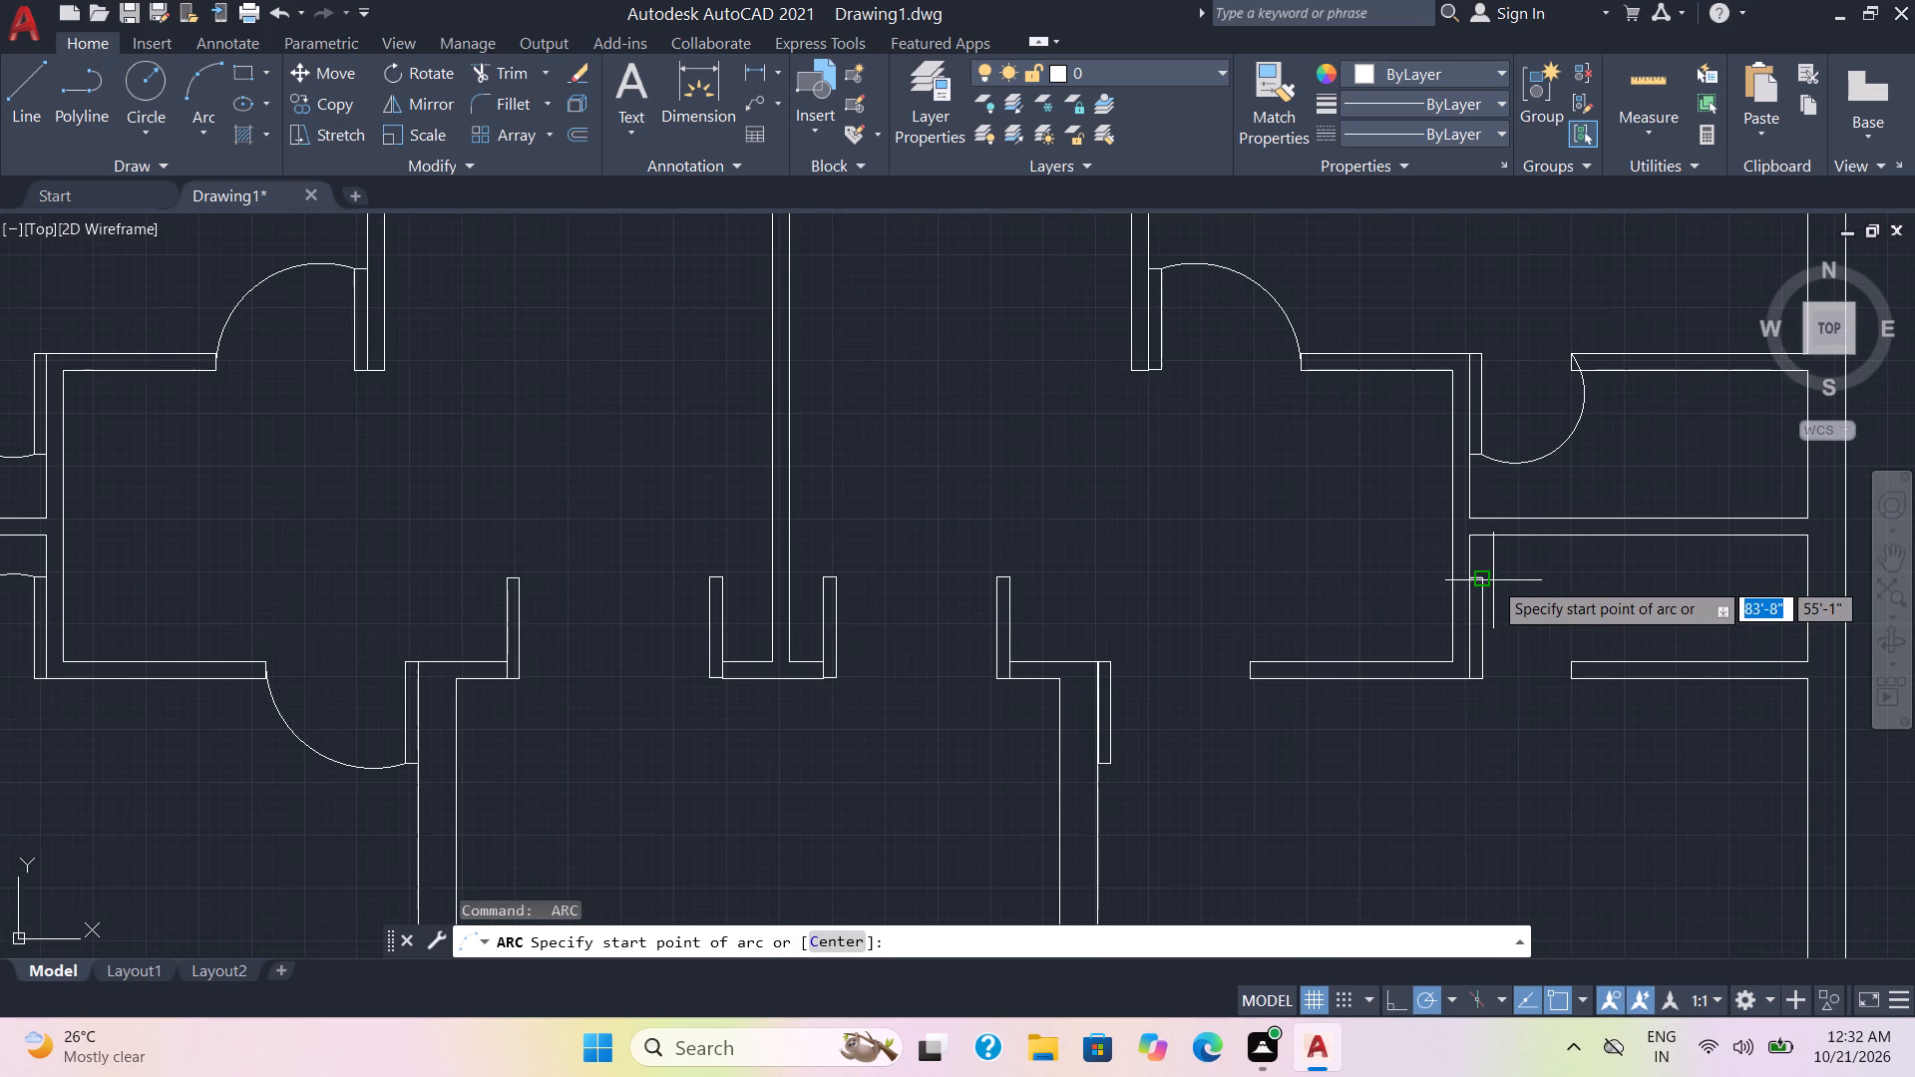
left_click(1490, 581)
left_click(1524, 575)
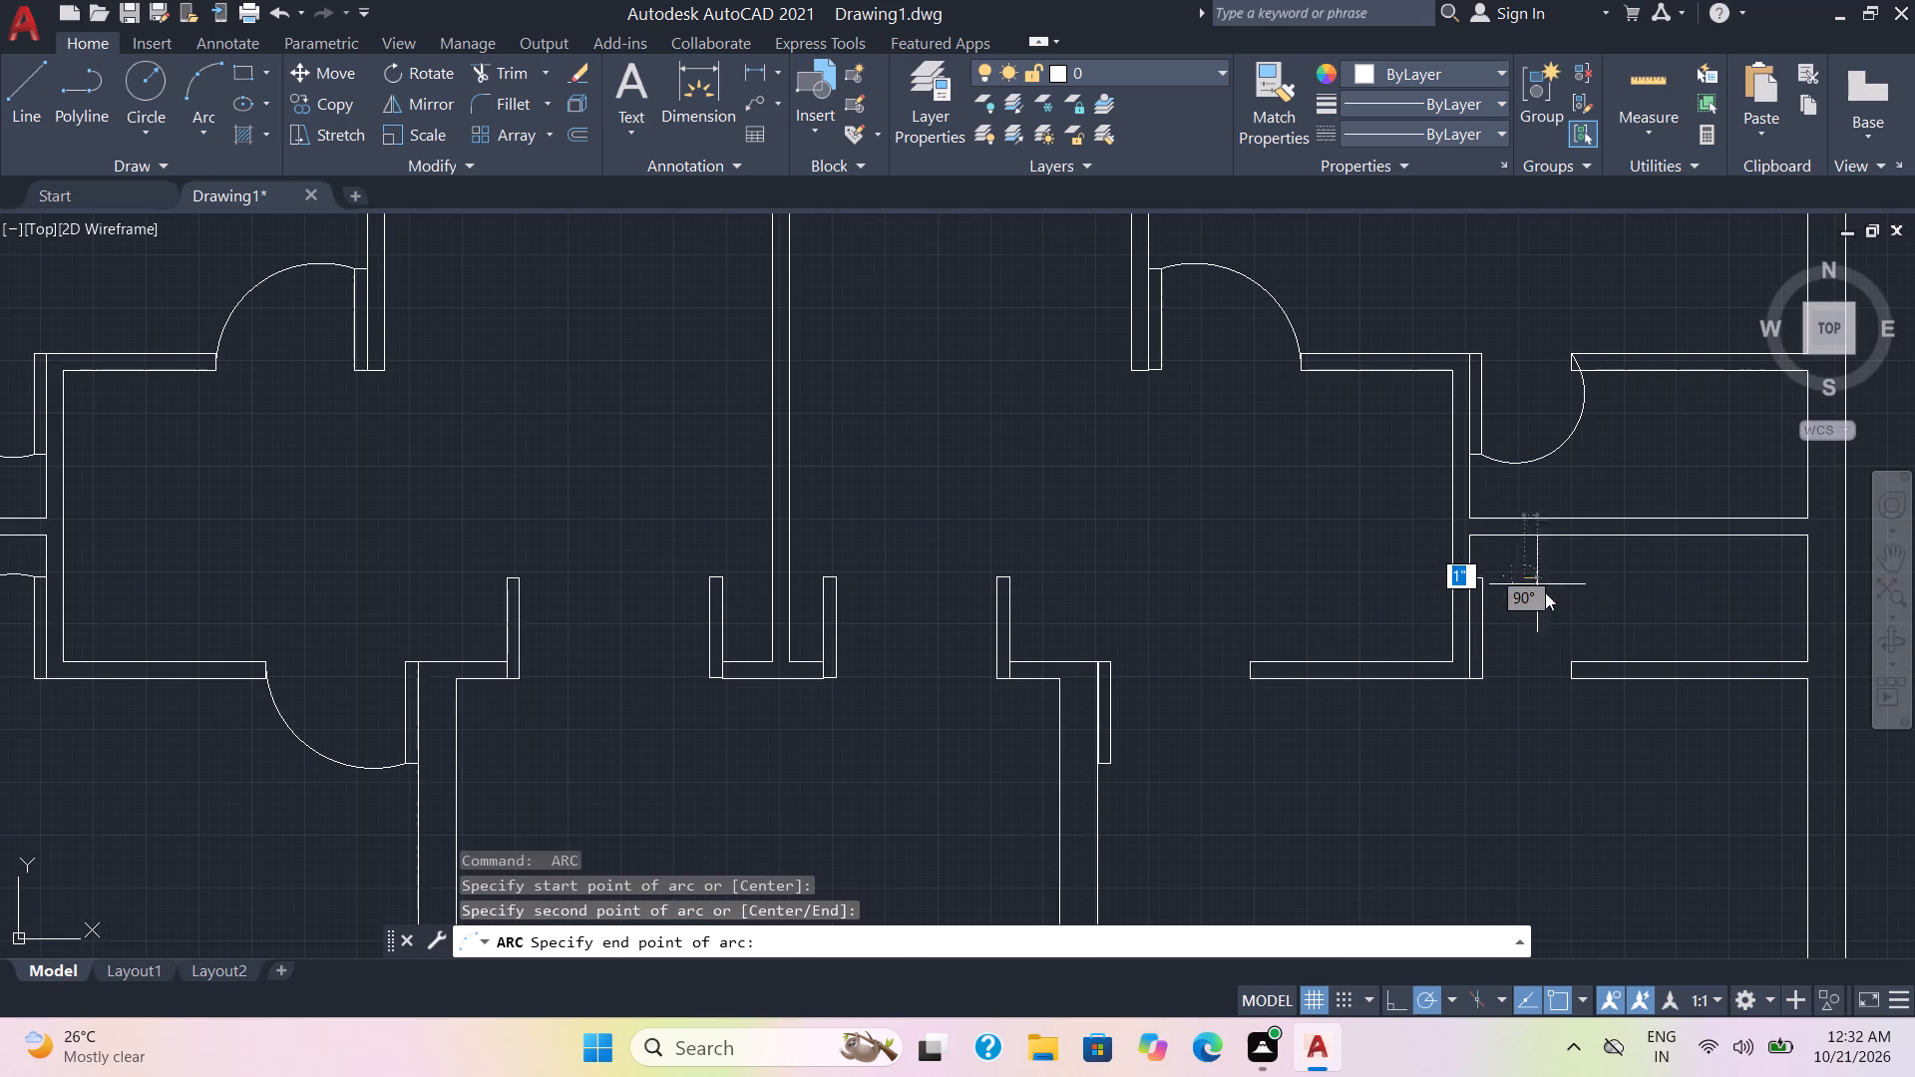
left_click(1569, 679)
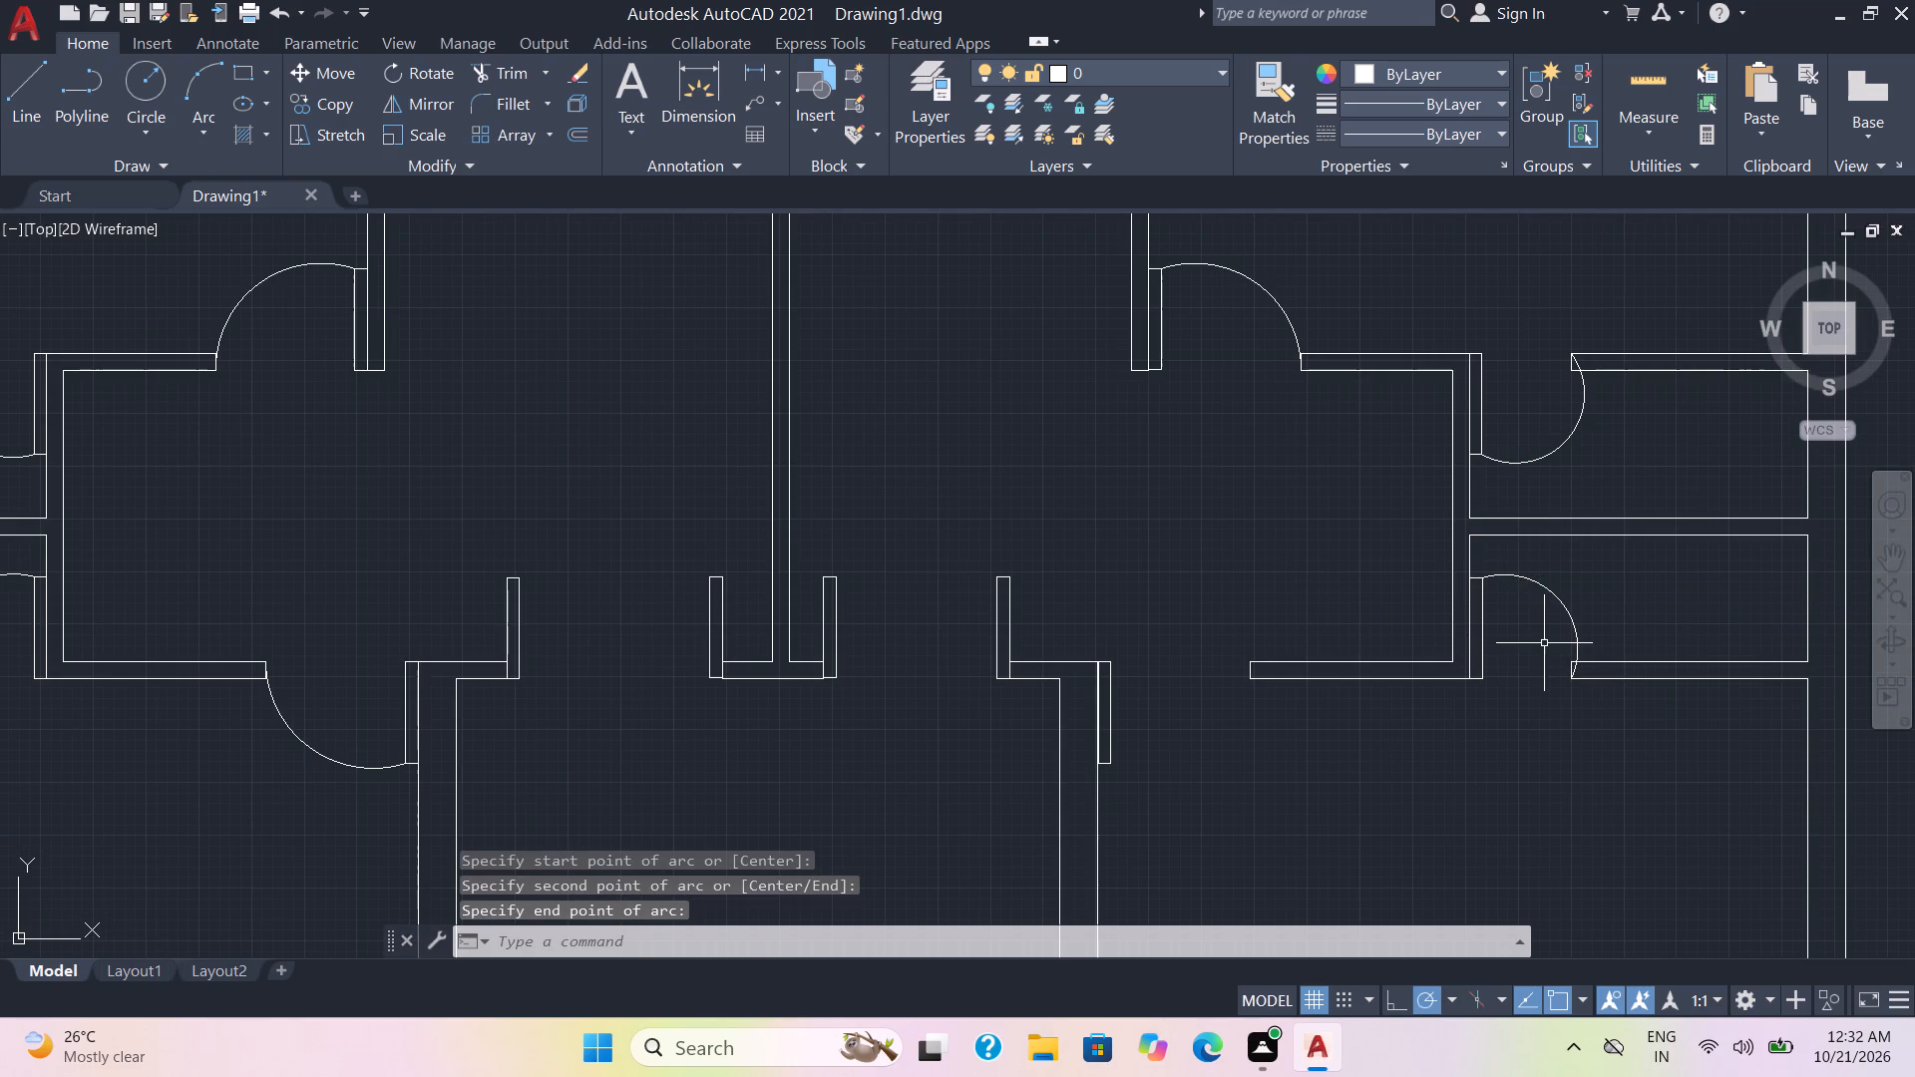
Draw a three-point door-swing arc in the lower-right room, from its upper door leaf's bottom corner to the facing wall end's top corner.
key("space")
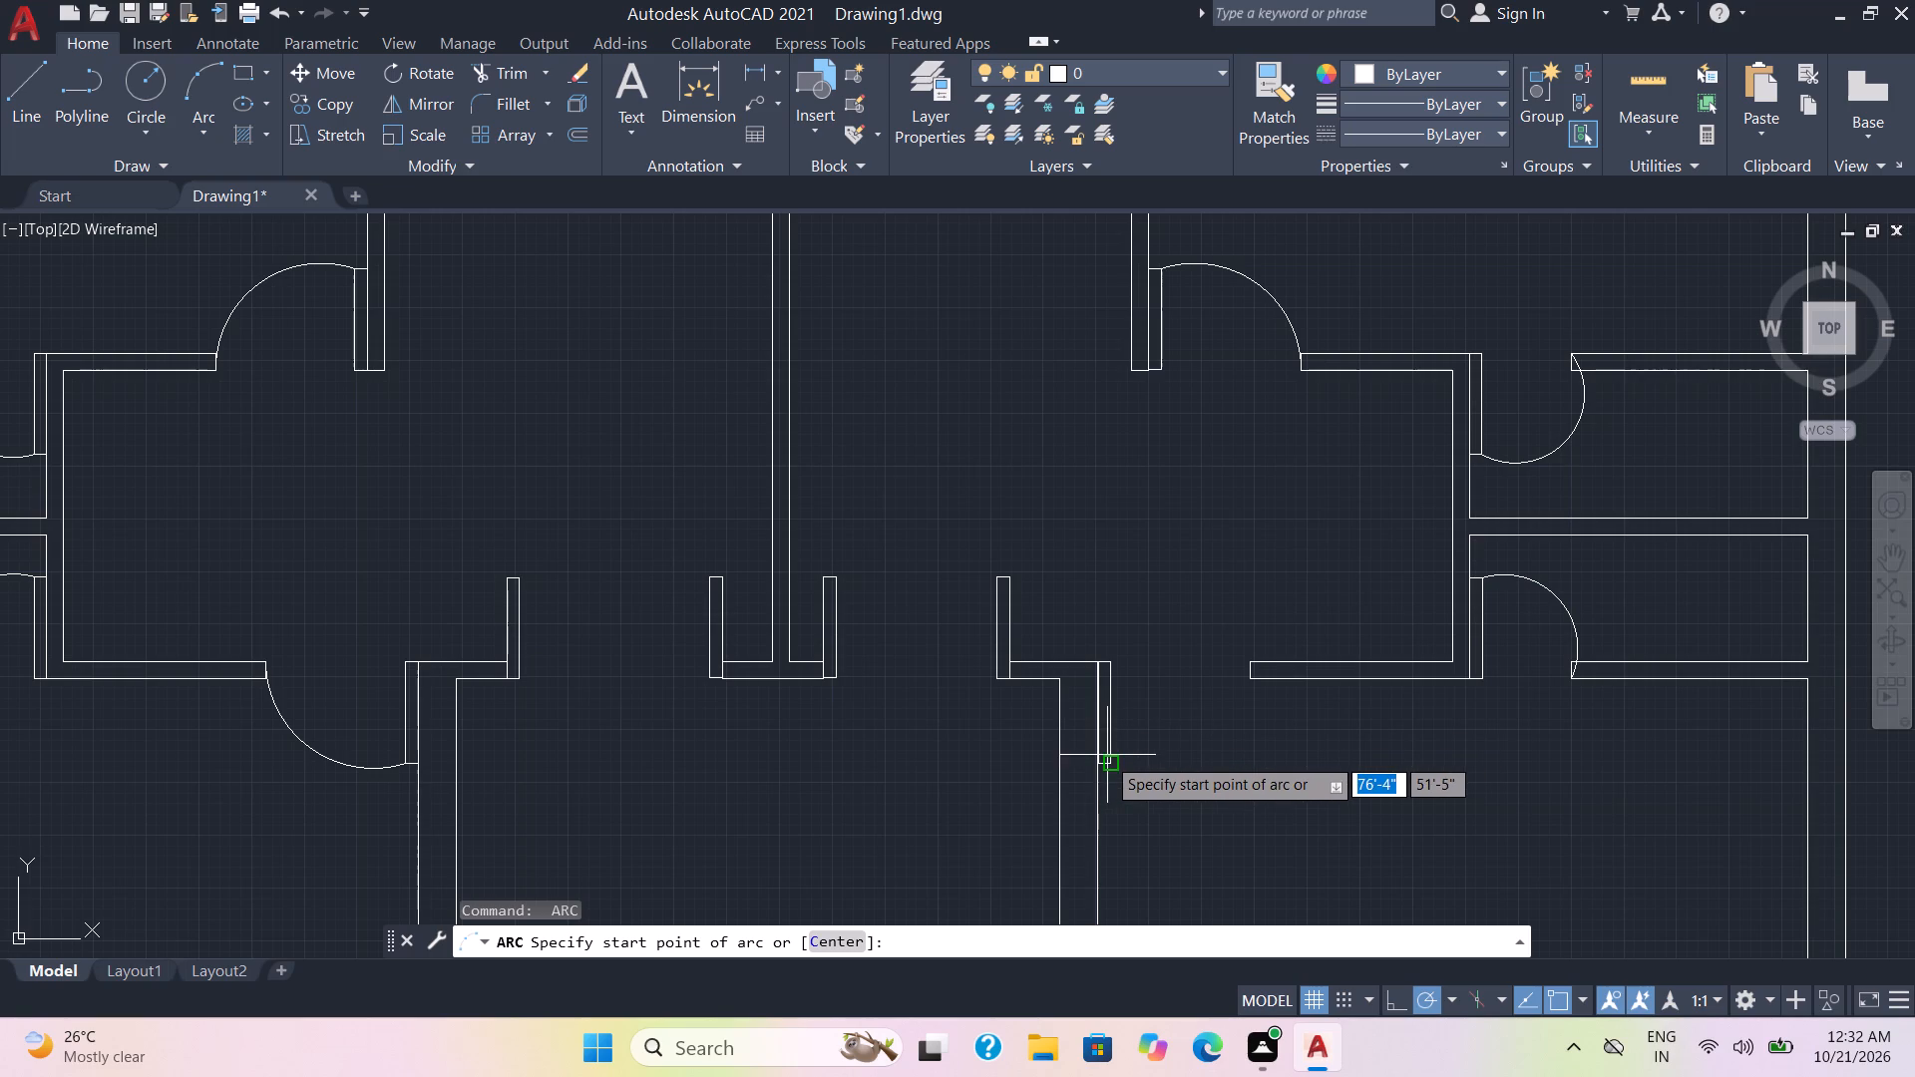
left_click(1105, 760)
left_click(1168, 760)
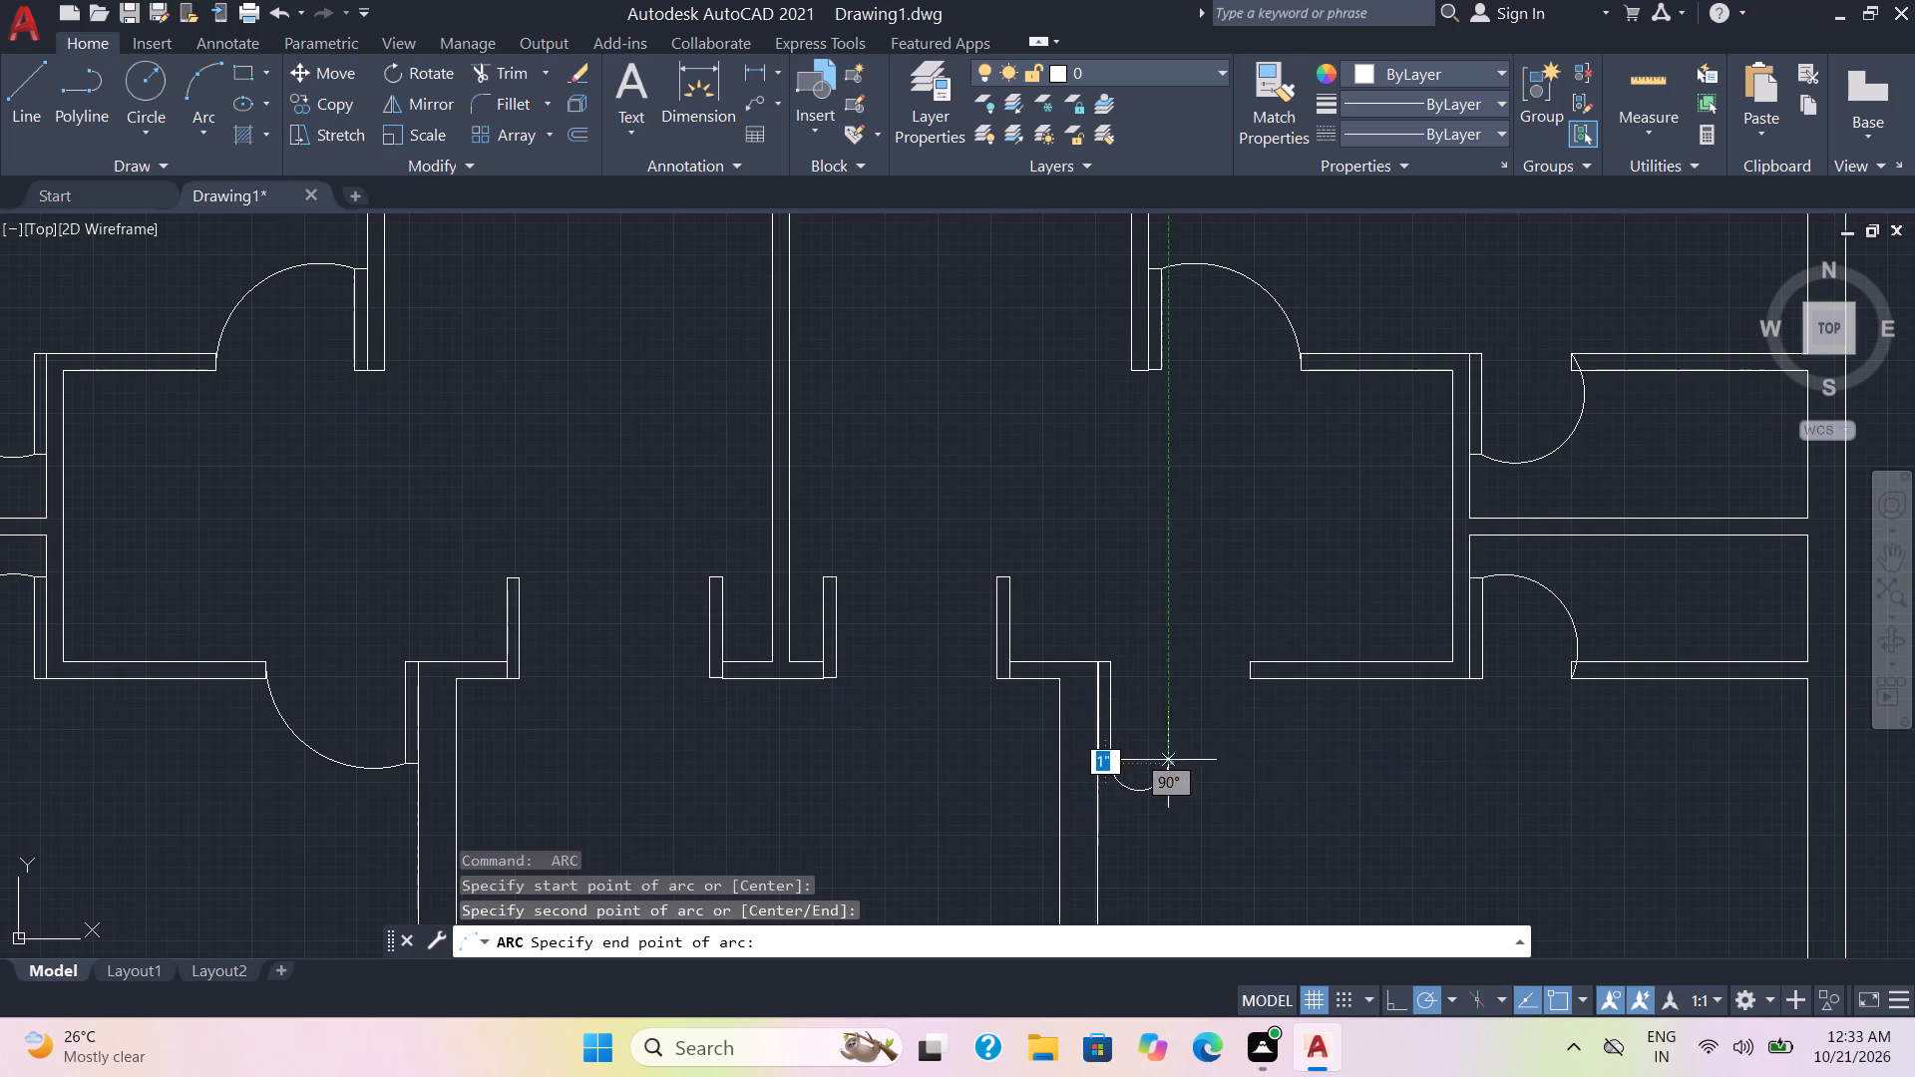
left_click(1250, 659)
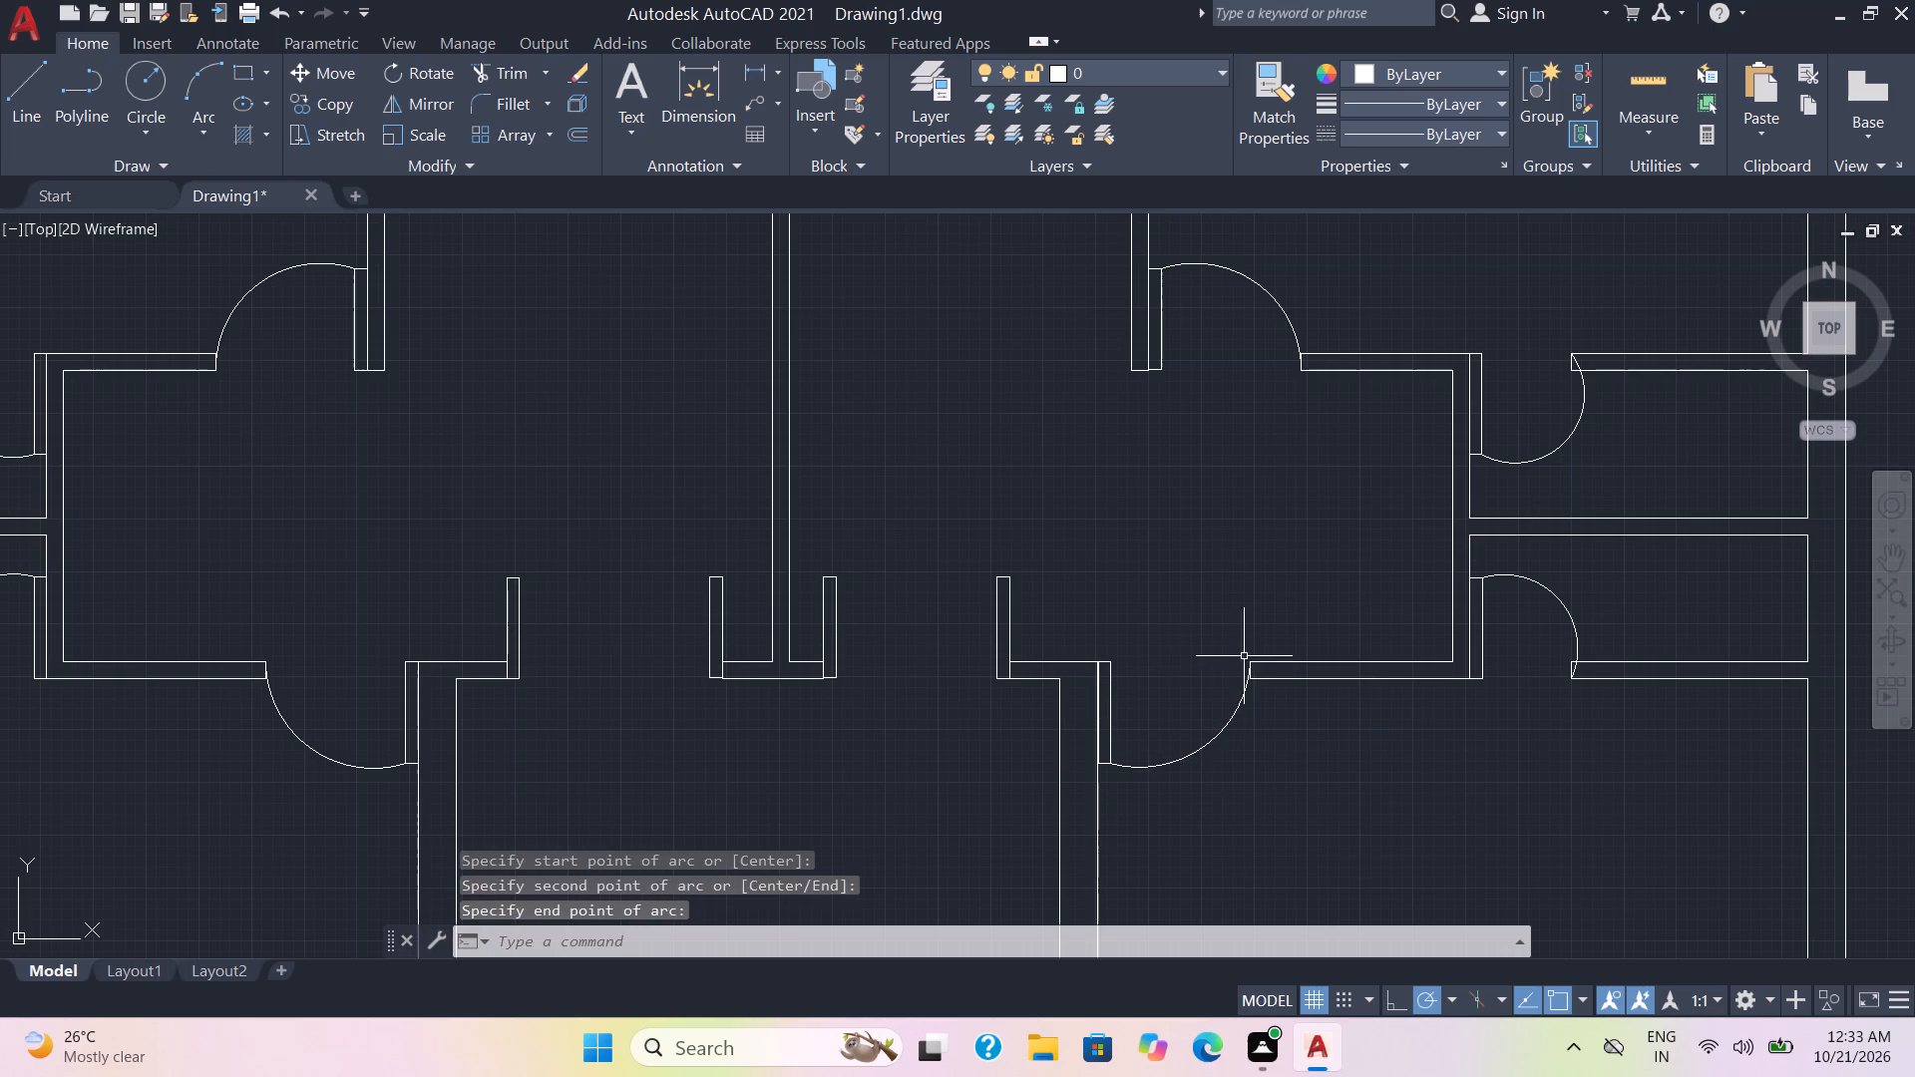
Draw a three-point door-swing arc below the lower-right room, from its lower door leaf's bottom corner to the facing wall end's top corner.
scroll(1177, 694, "down", 3)
middle_click_drag(1223, 721, 1272, 418)
scroll(1316, 523, "up", 2)
key("space")
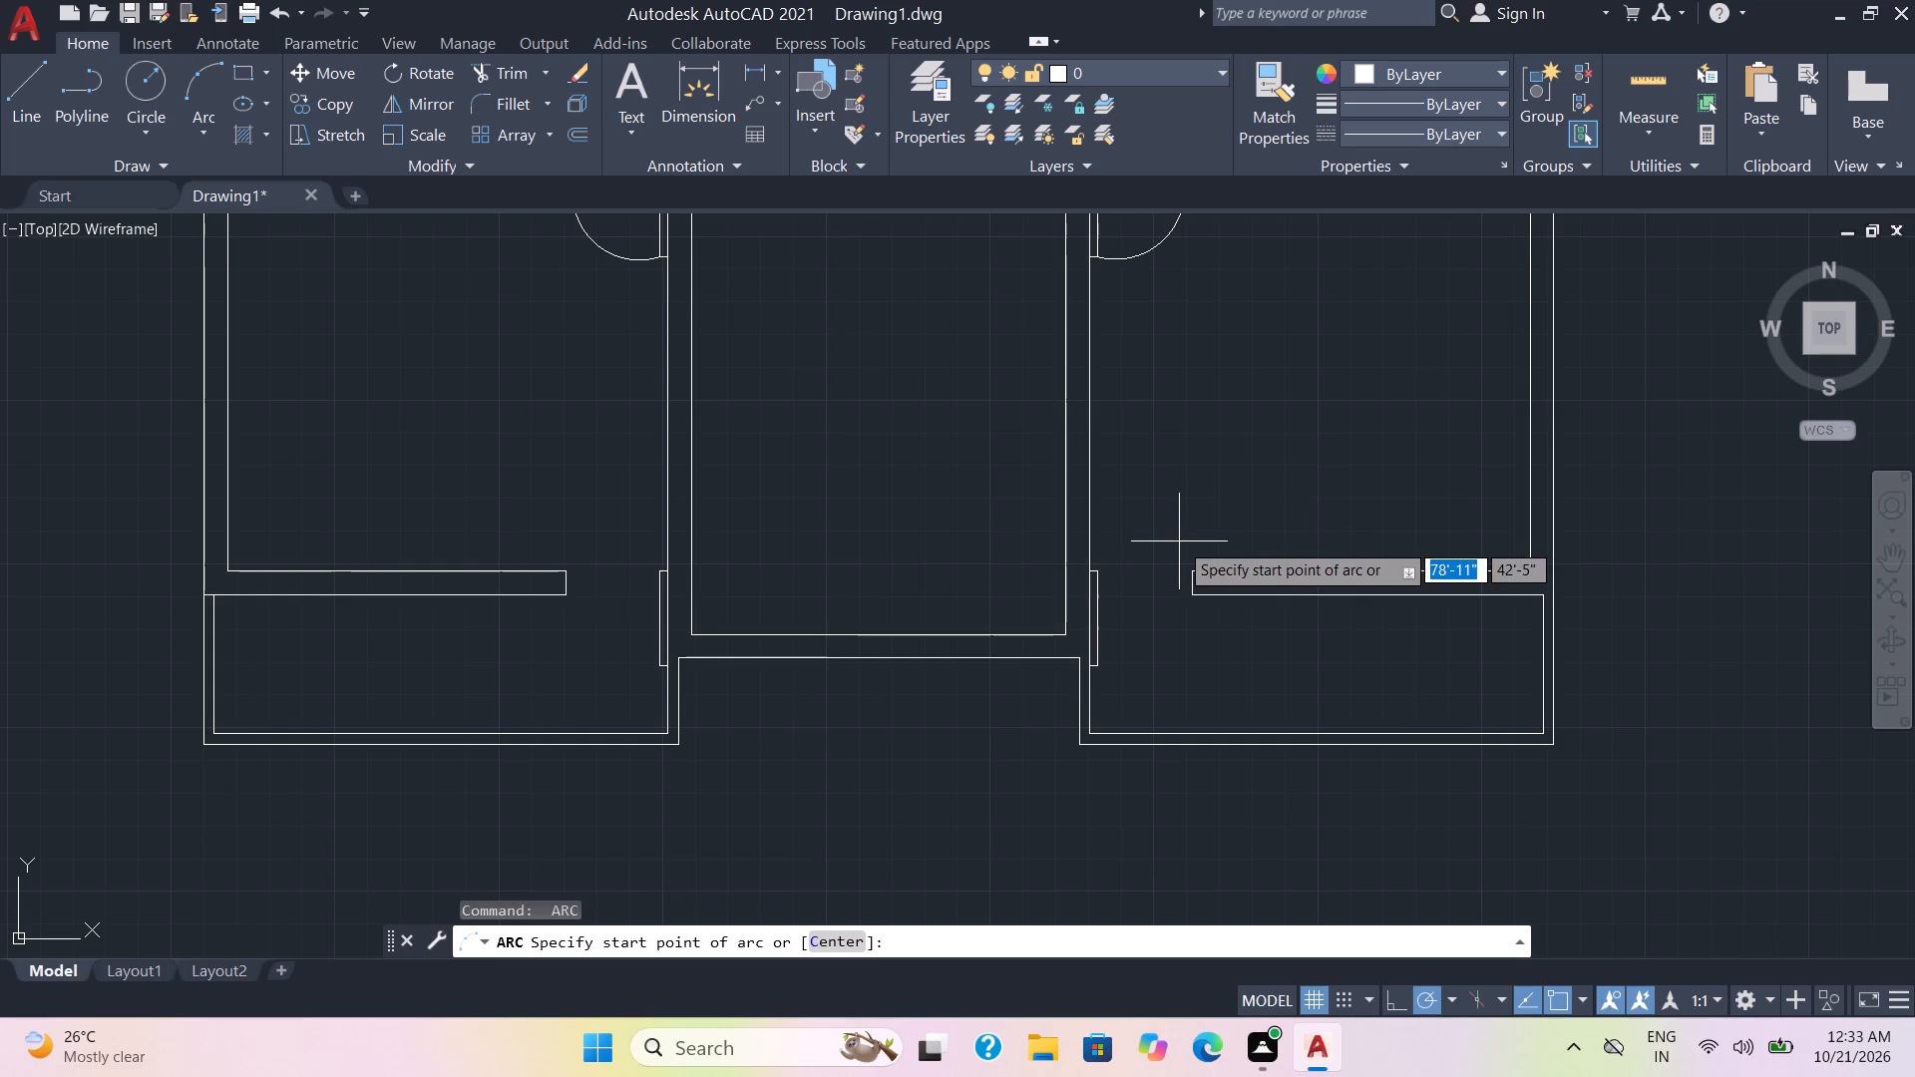
left_click(1095, 666)
left_click(1160, 666)
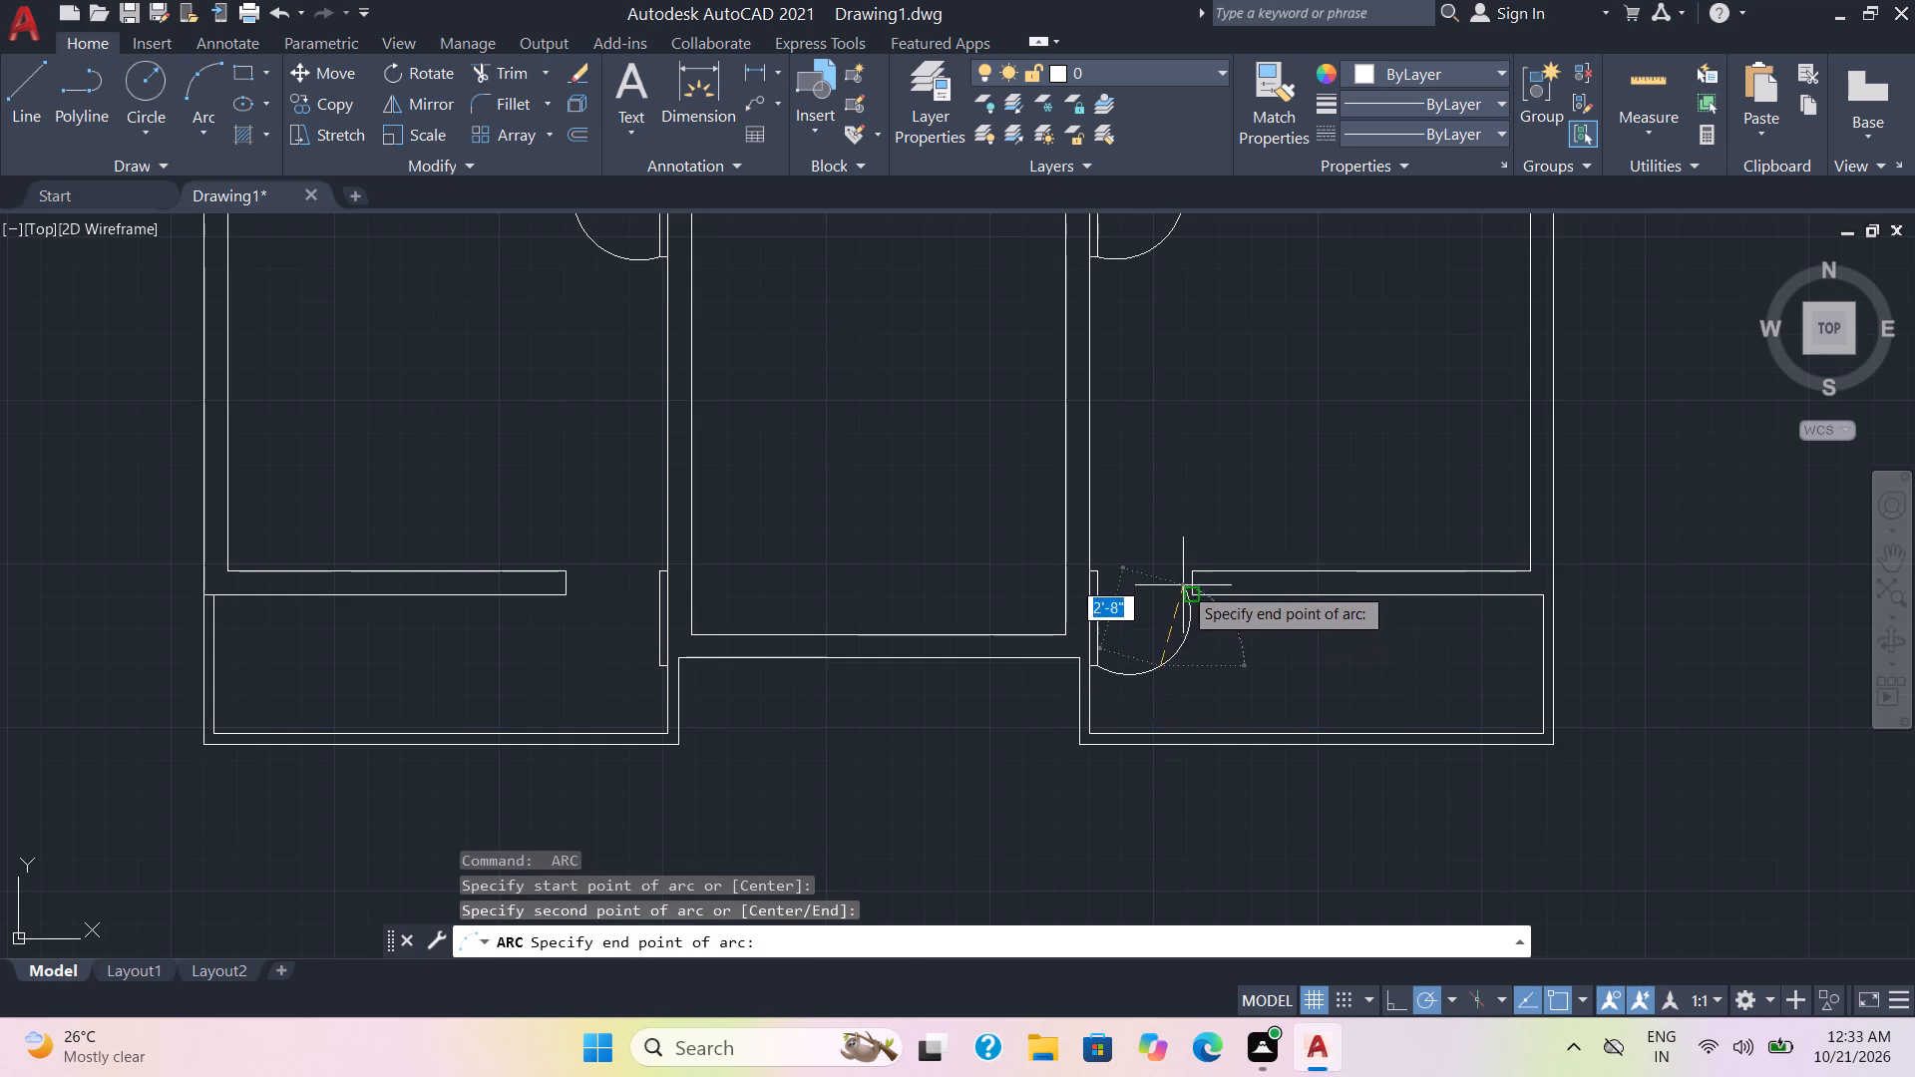
left_click(1190, 571)
Draw a three-point door-swing arc below the lower-left room, from its lower door leaf's bottom corner to the facing wall end's top corner.
key("space")
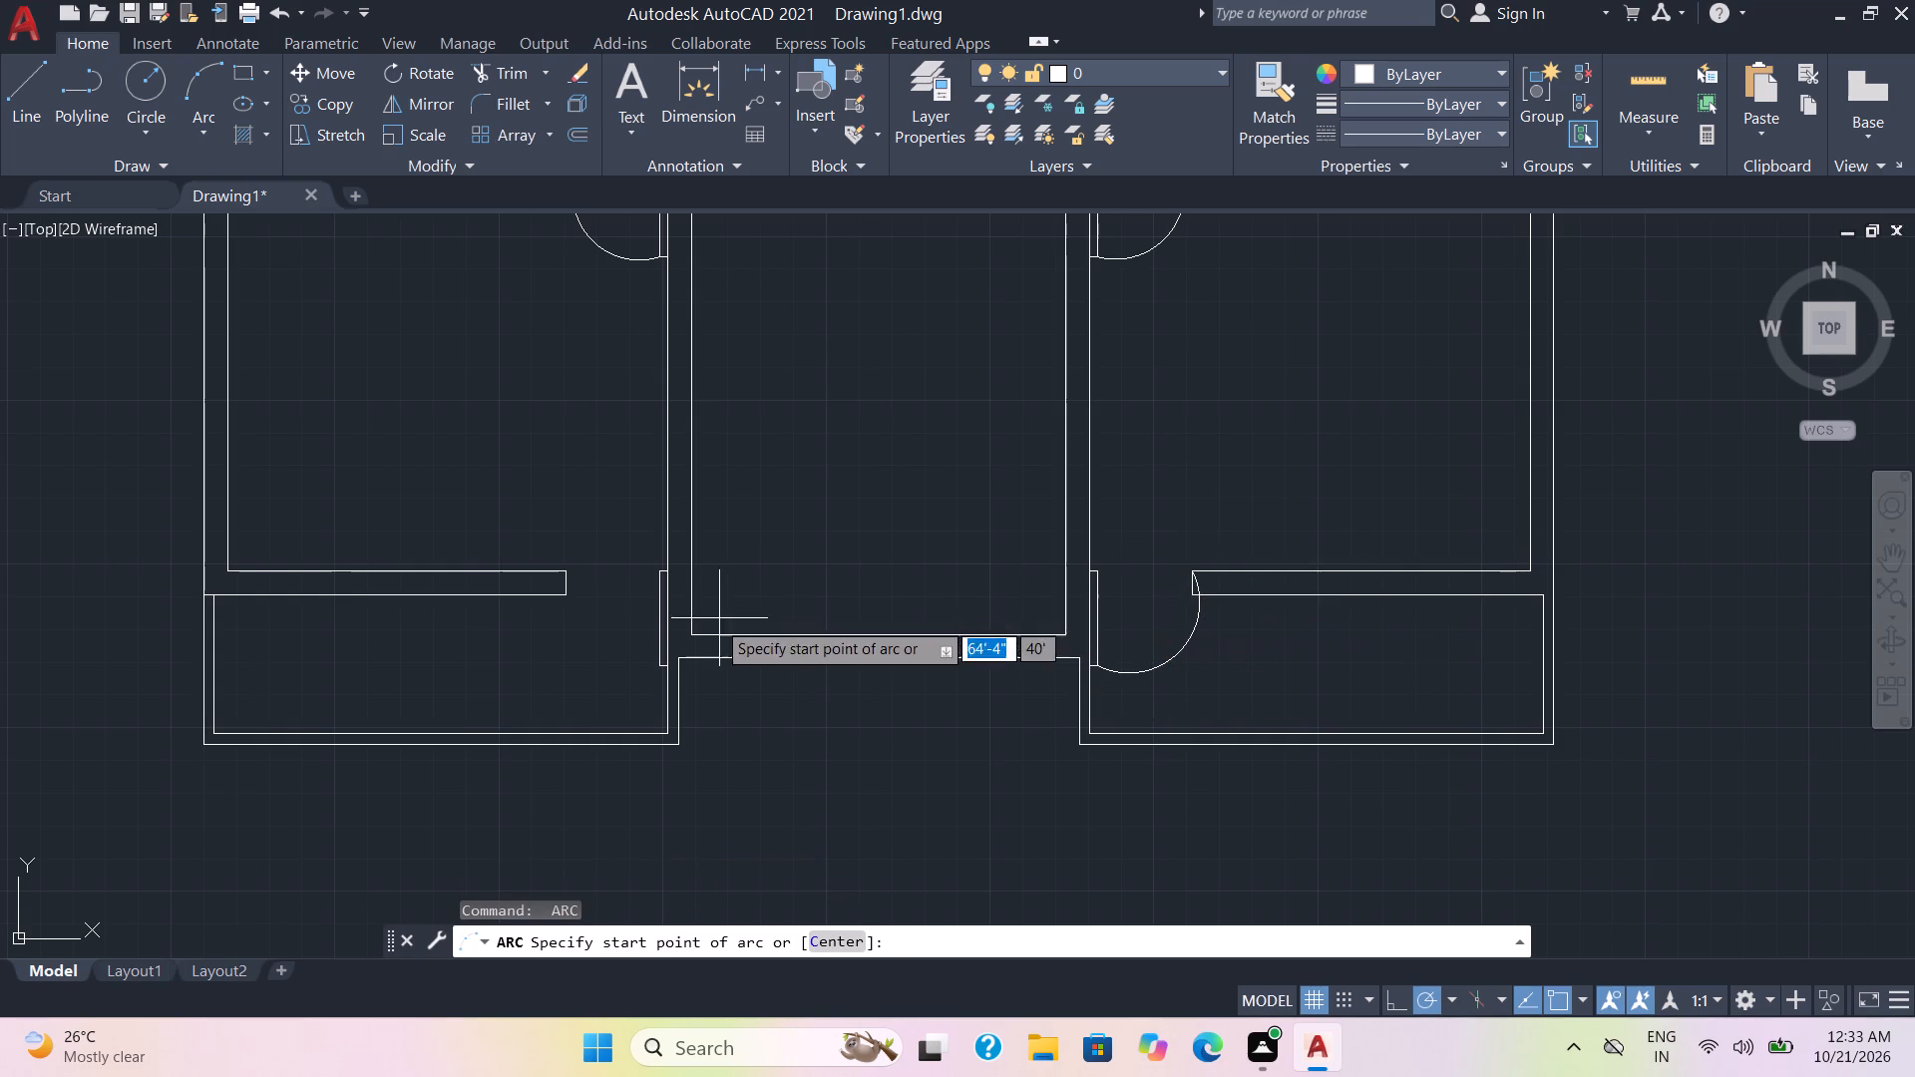
left_click(657, 667)
left_click(611, 666)
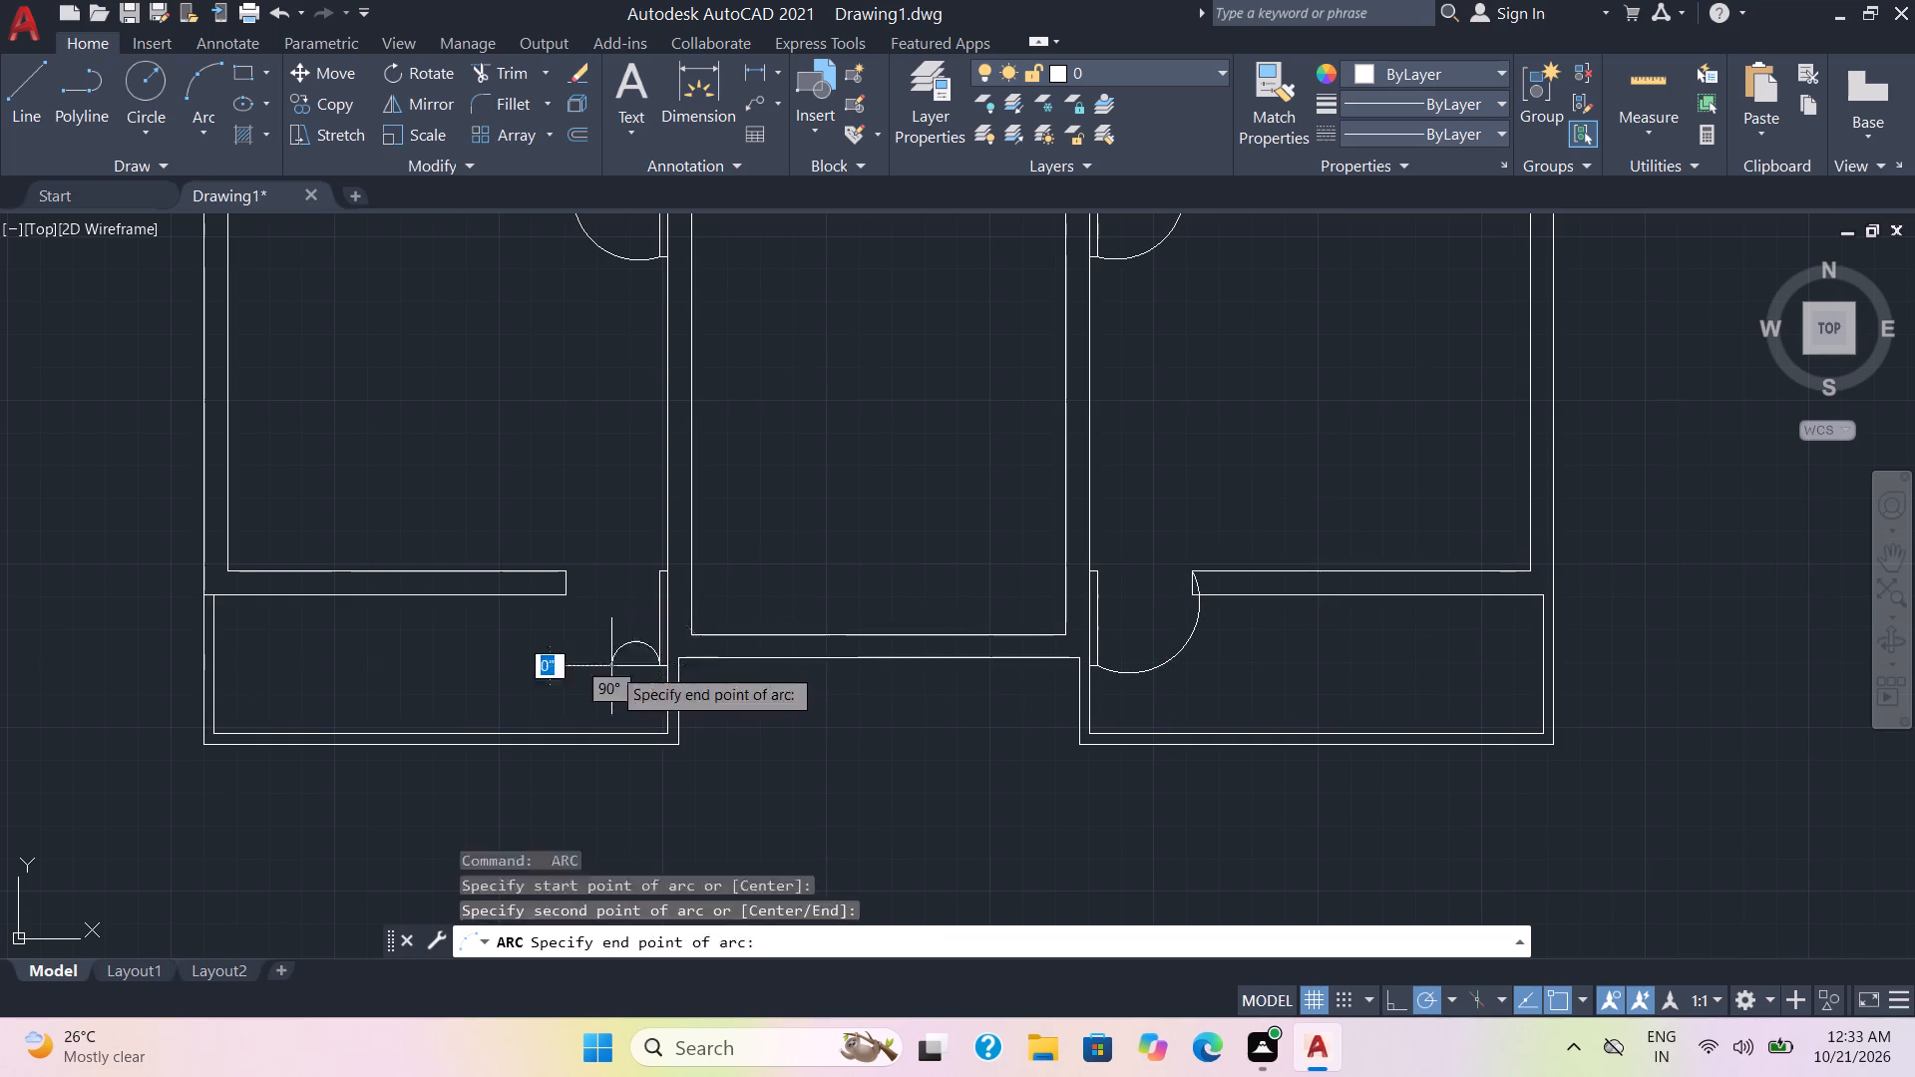
left_click(569, 568)
Draw a three-segment U-shaped guide line through the middle of both central double-door openings, passing below the short wall between them.
scroll(935, 529, "down", 1)
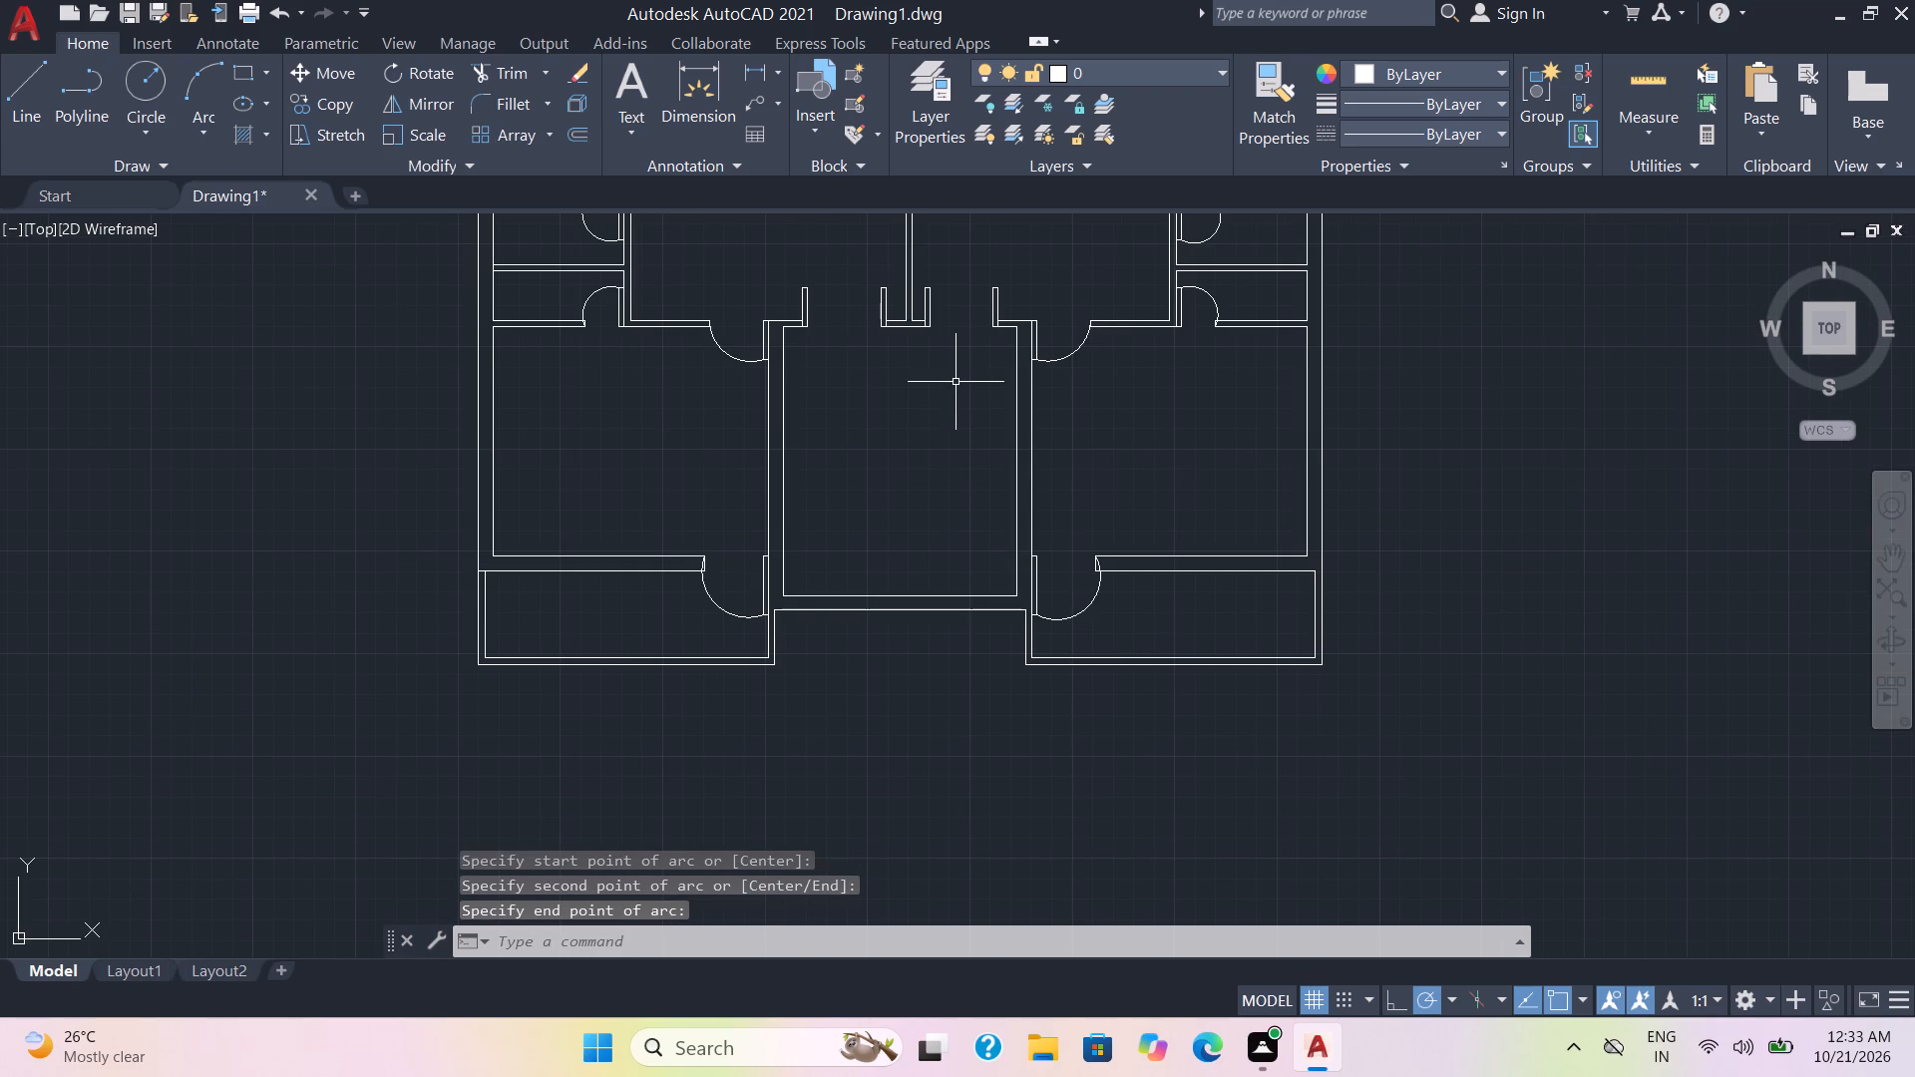
middle_click_drag(923, 371, 897, 495)
scroll(894, 482, "up", 1)
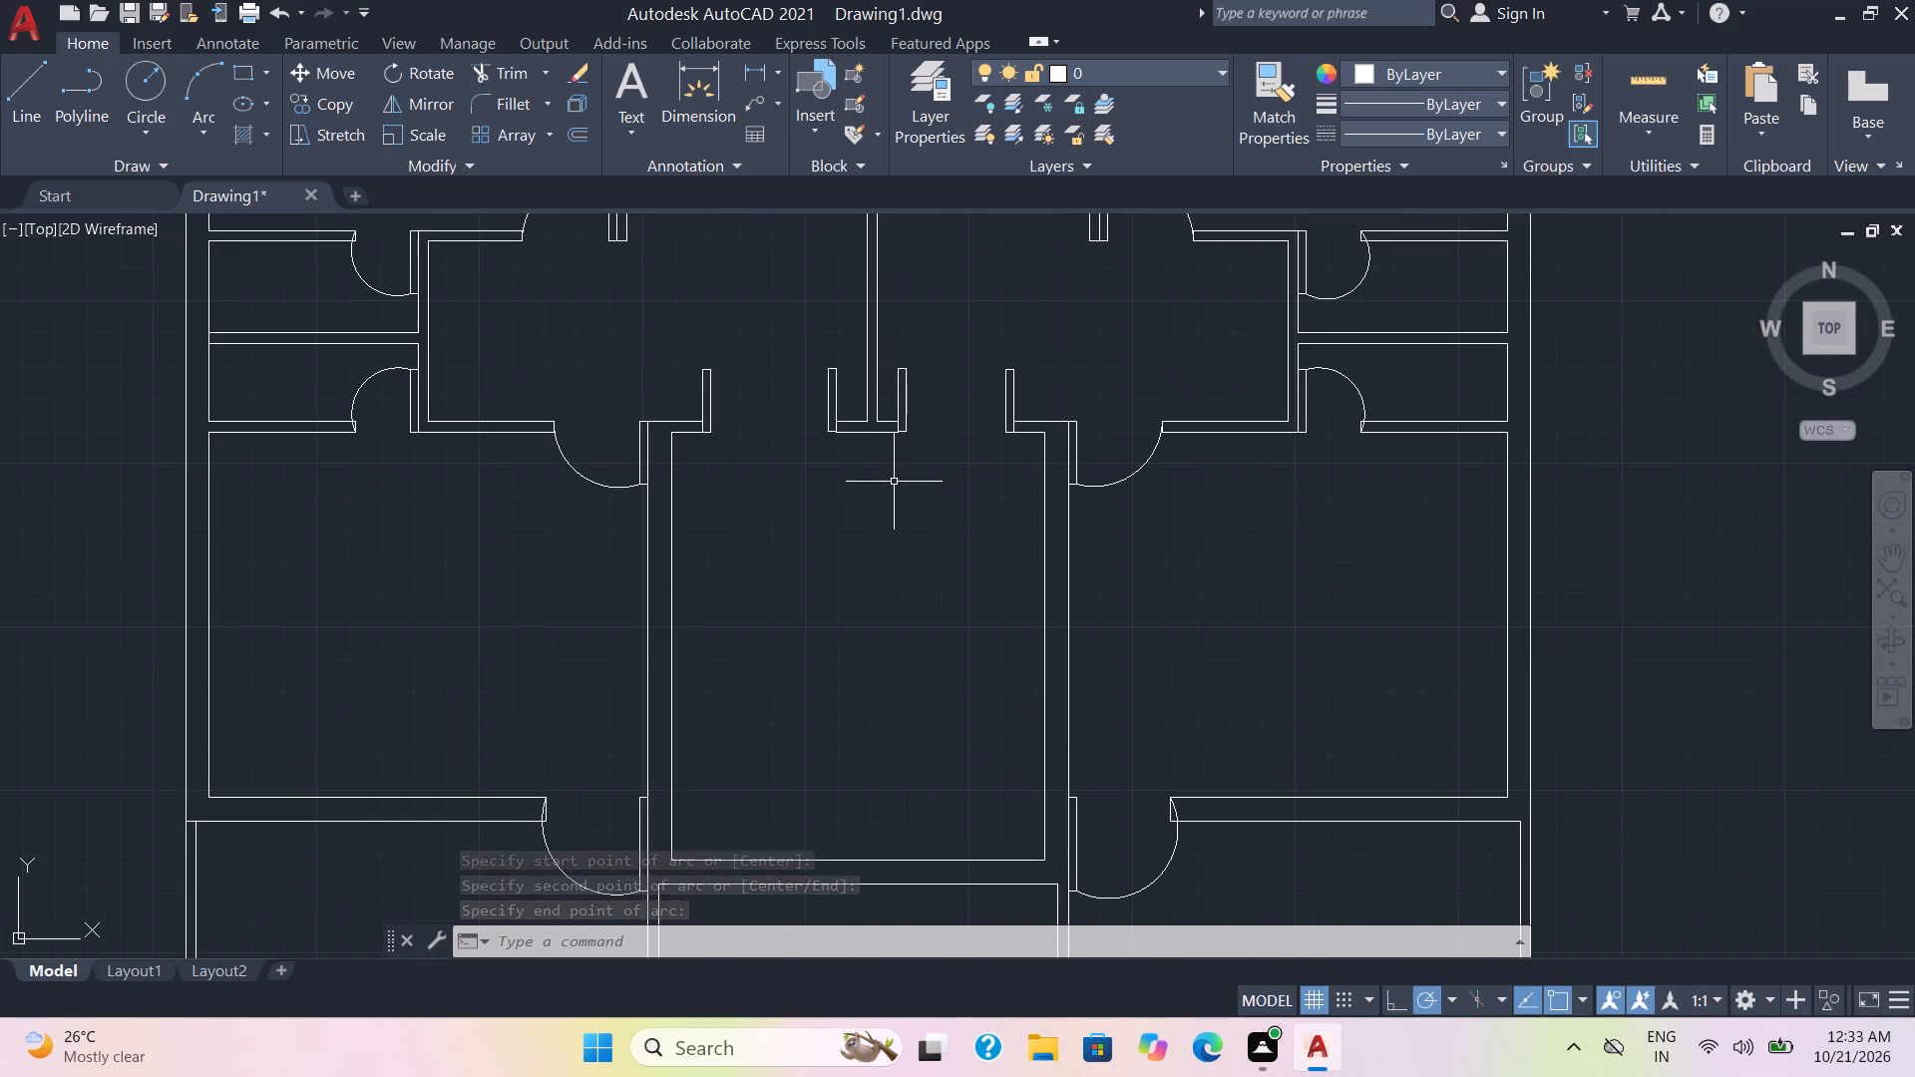
scroll(843, 468, "up", 1)
middle_click_drag(842, 468, 873, 675)
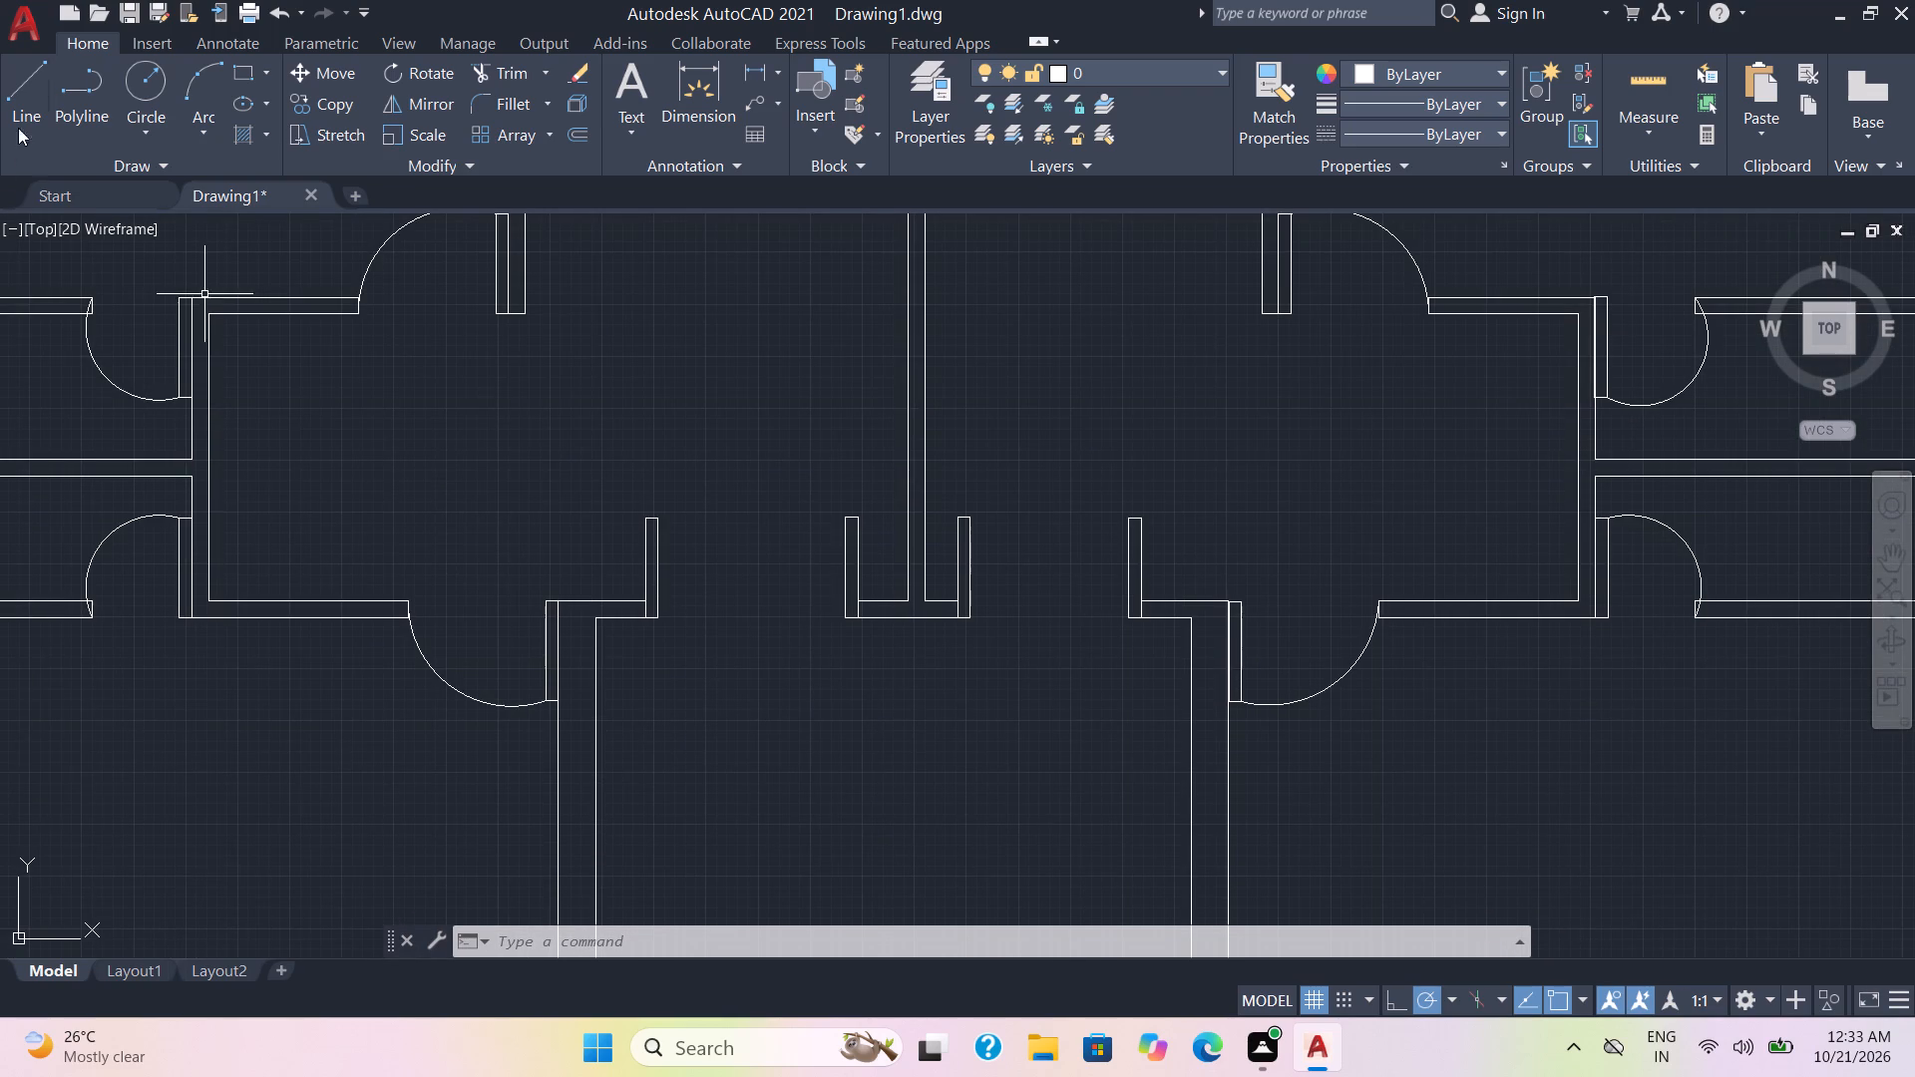
left_click(22, 90)
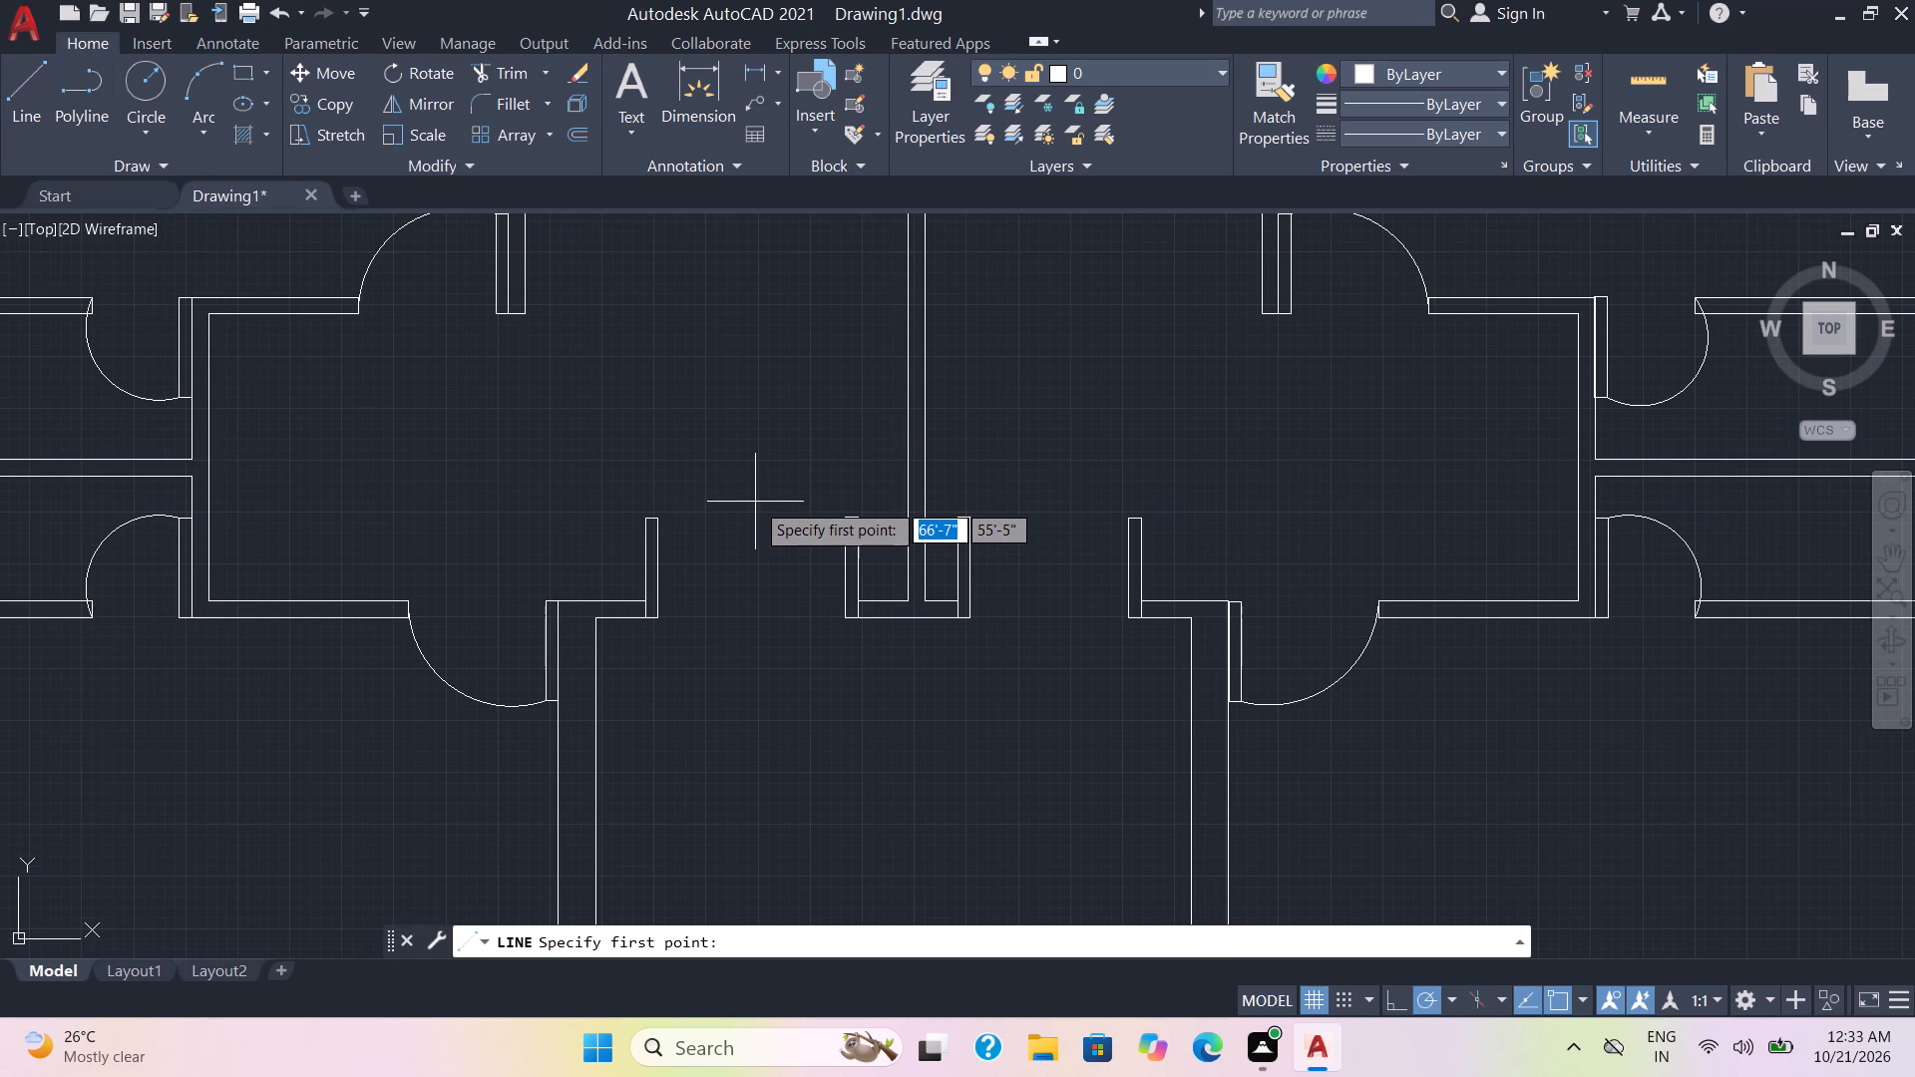
left_click(754, 495)
left_click(747, 657)
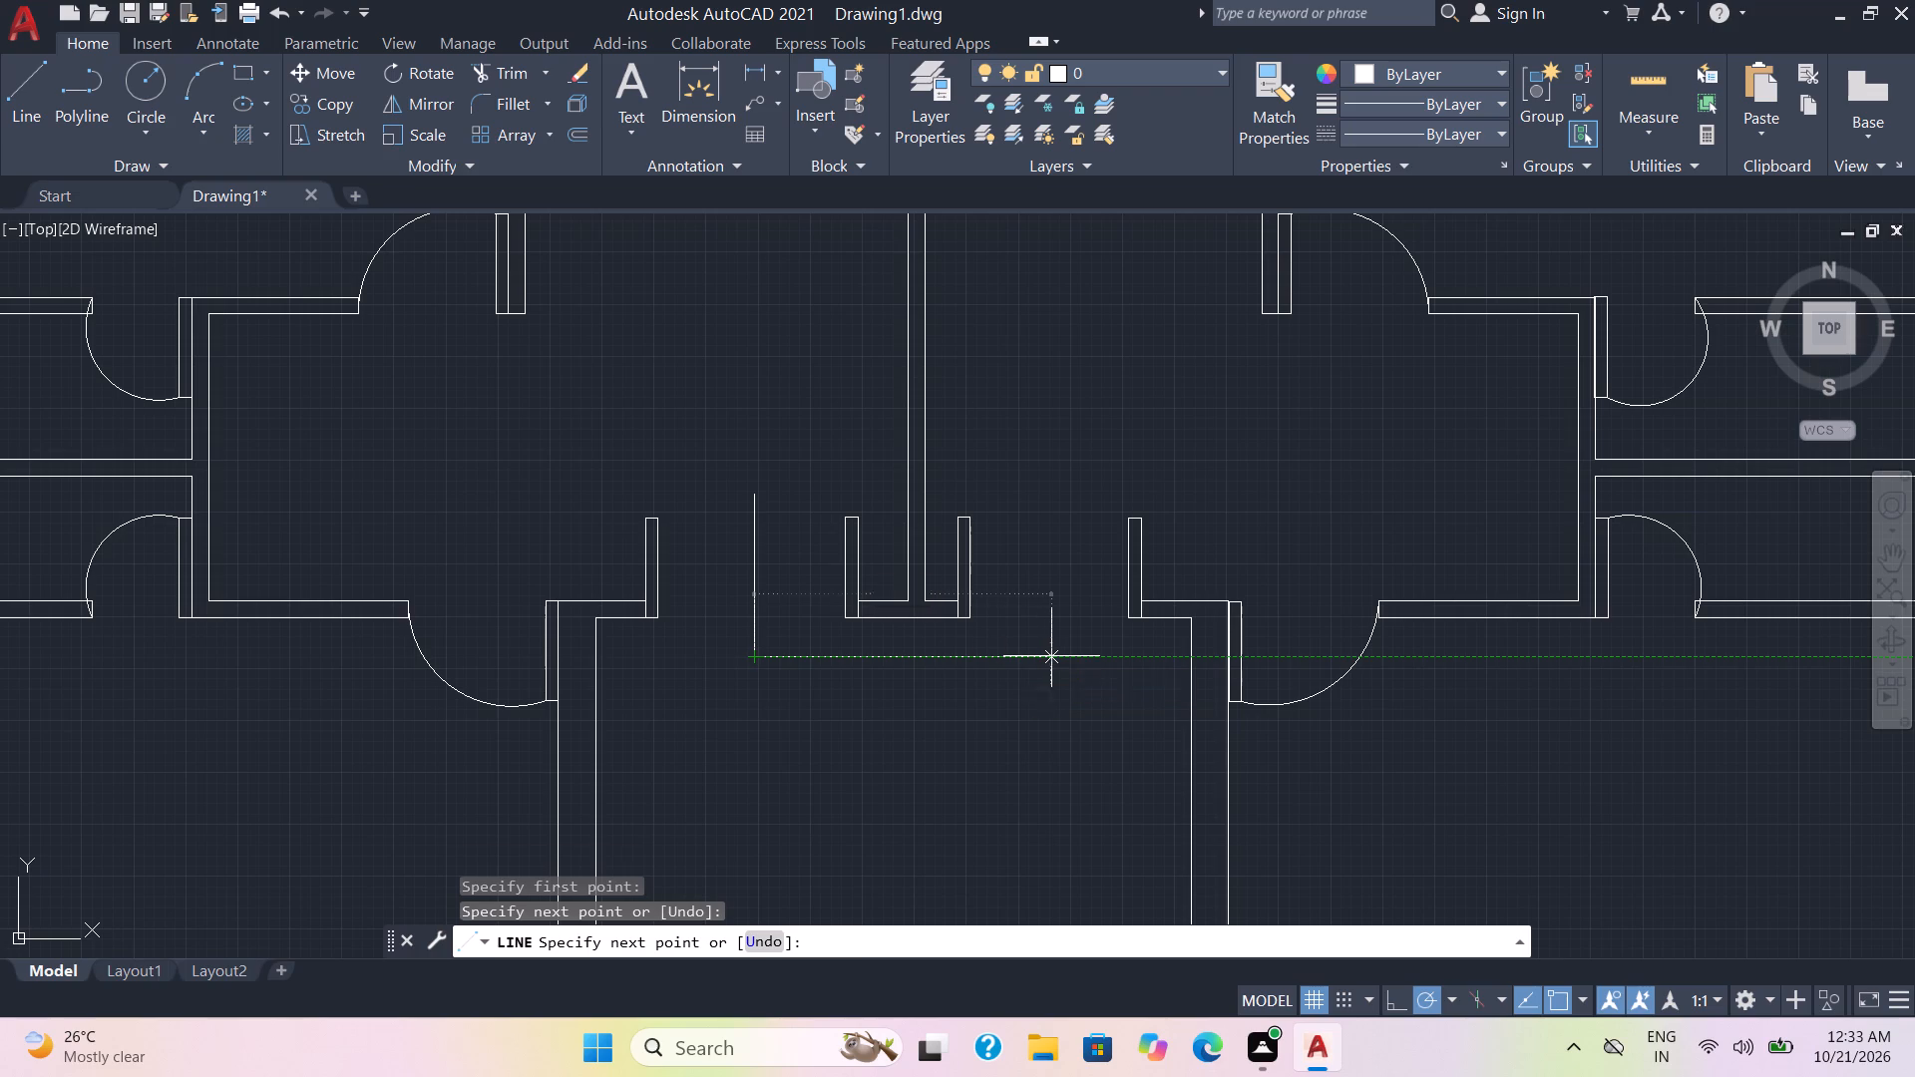
left_click(1051, 656)
left_click(1050, 488)
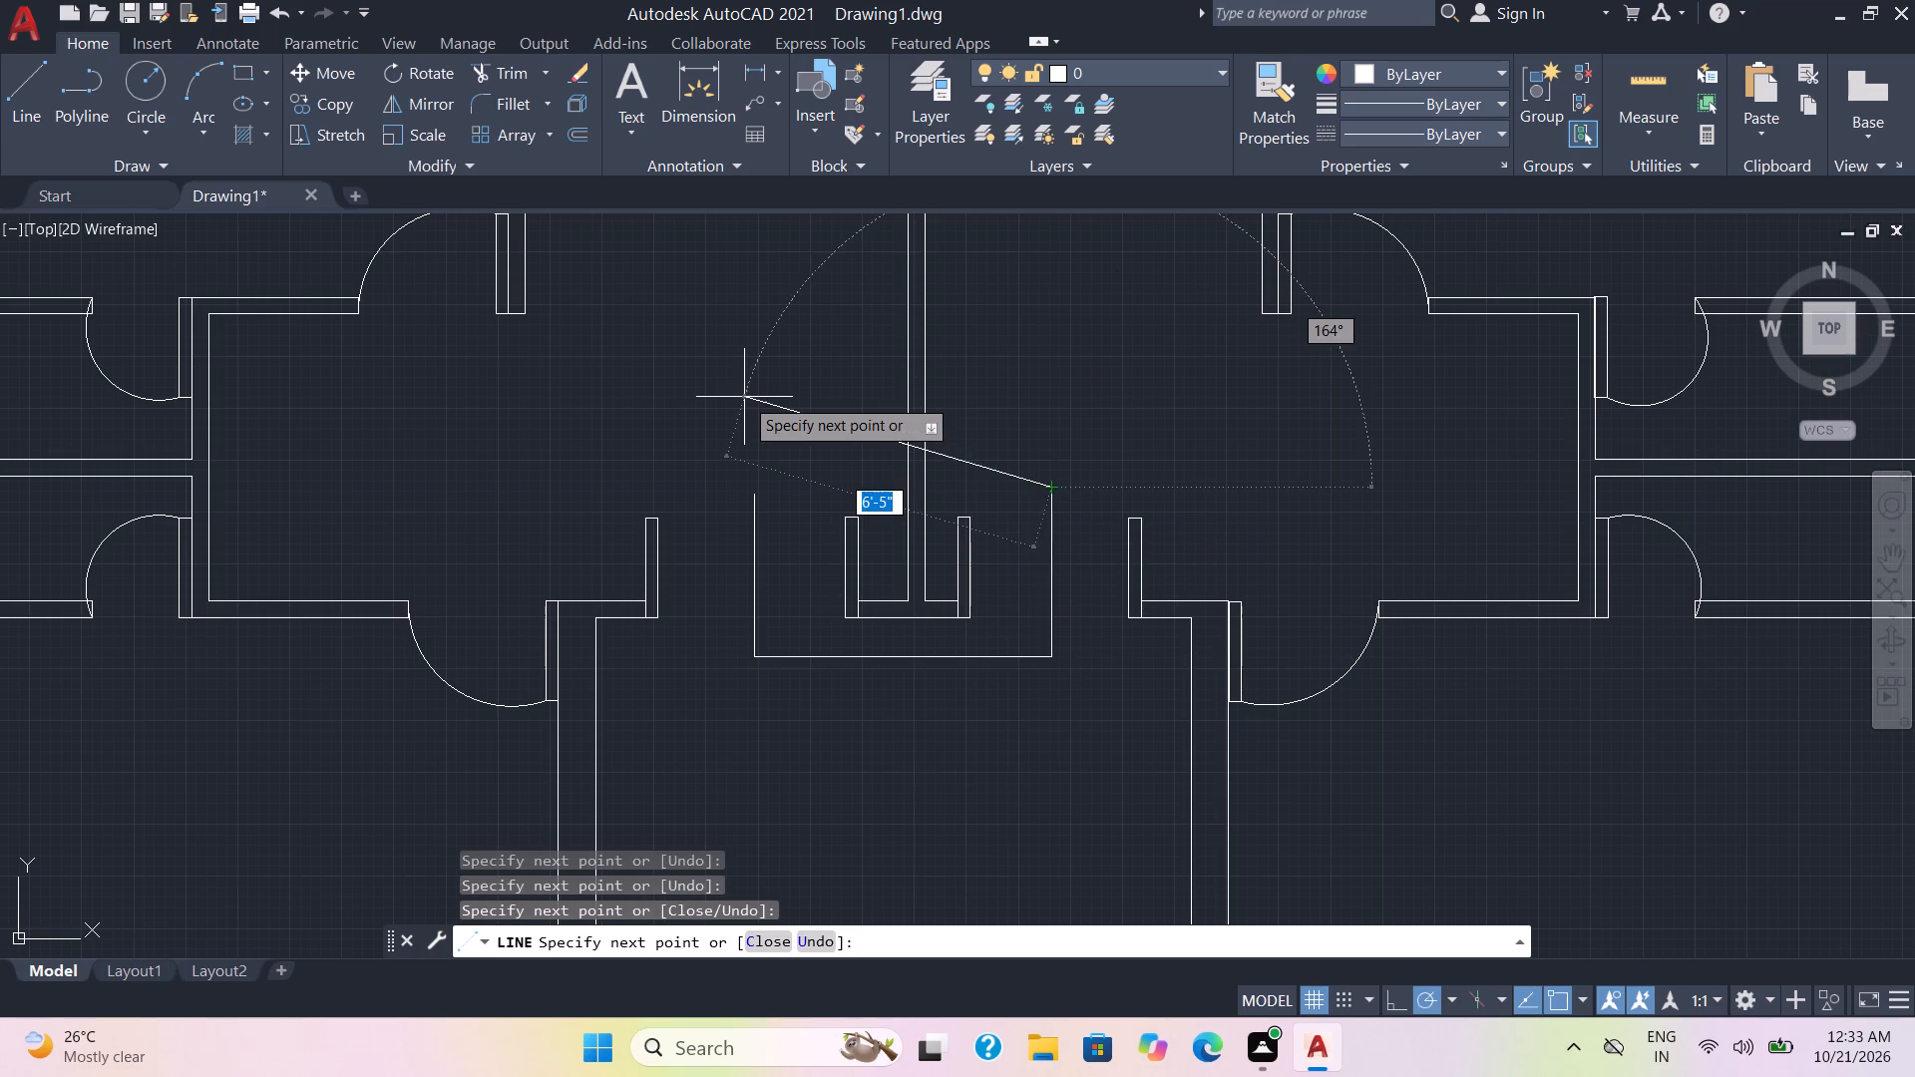
key("Escape")
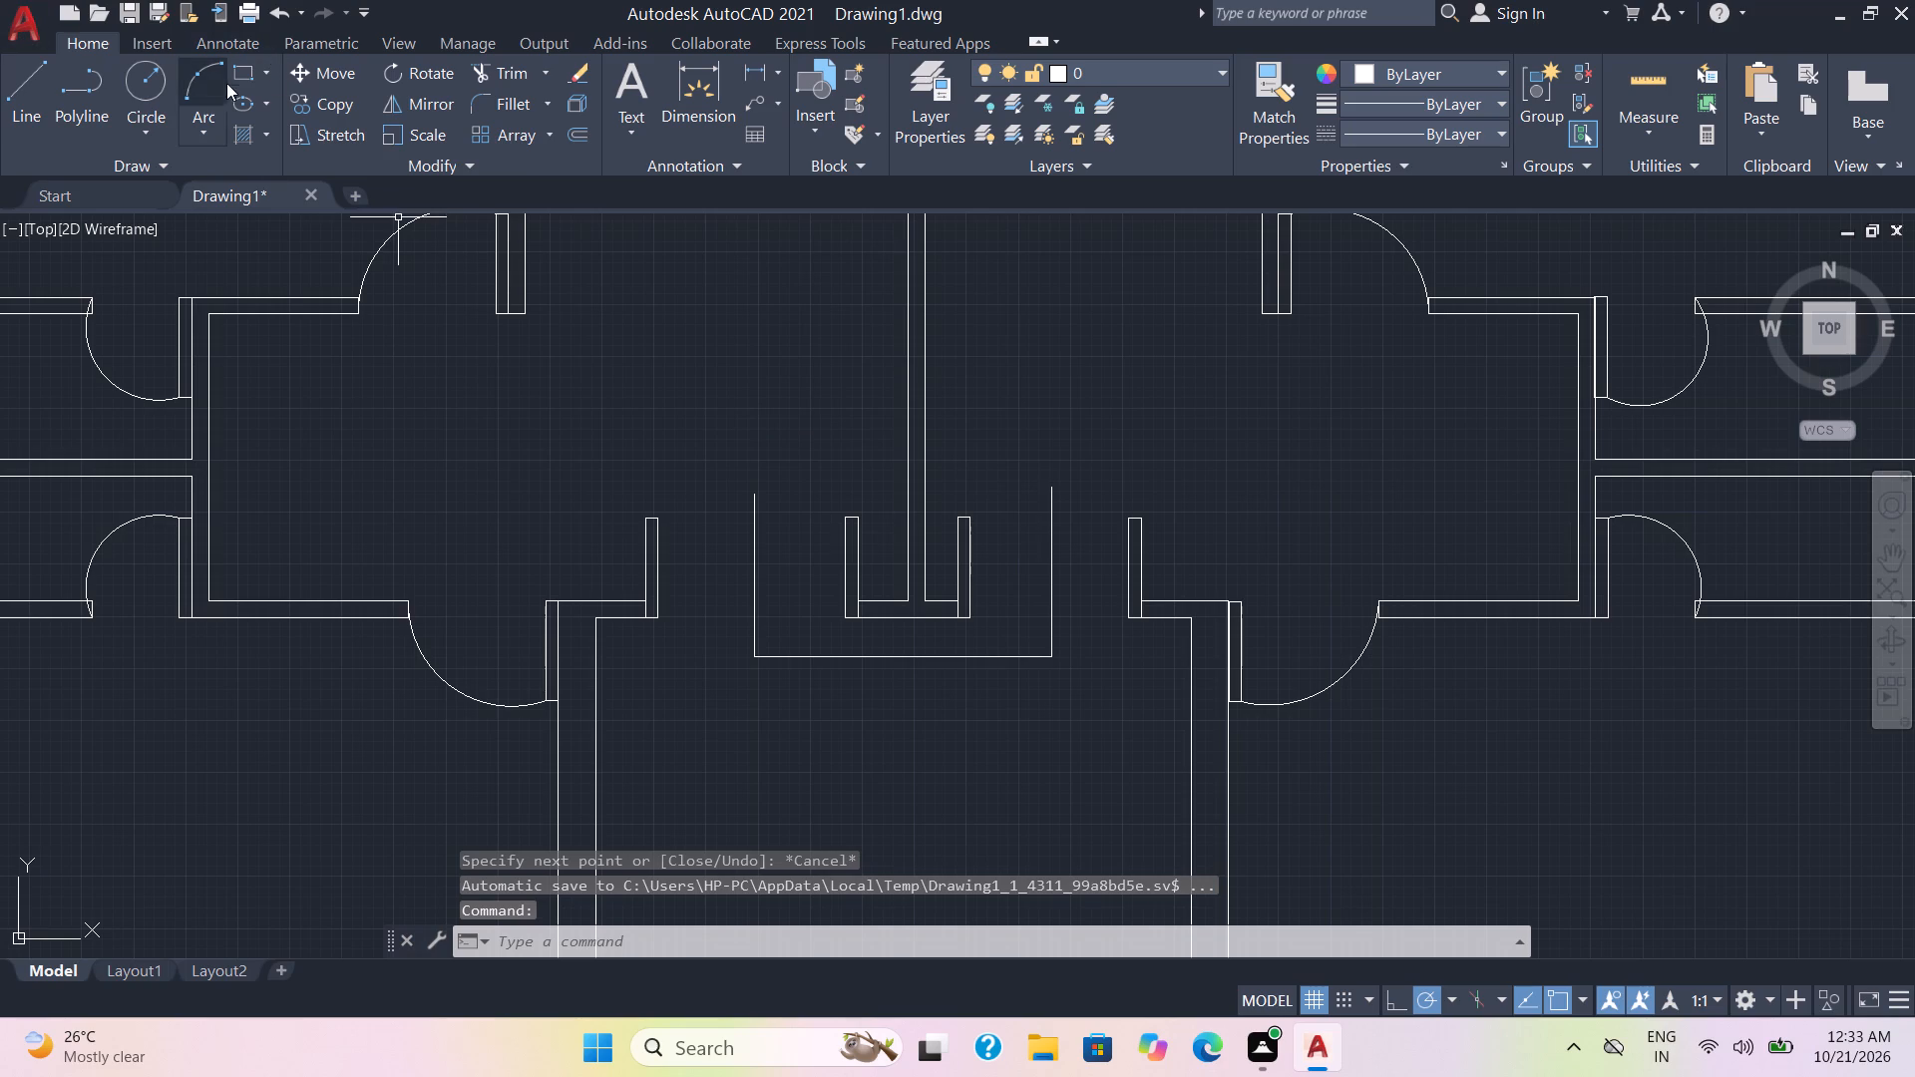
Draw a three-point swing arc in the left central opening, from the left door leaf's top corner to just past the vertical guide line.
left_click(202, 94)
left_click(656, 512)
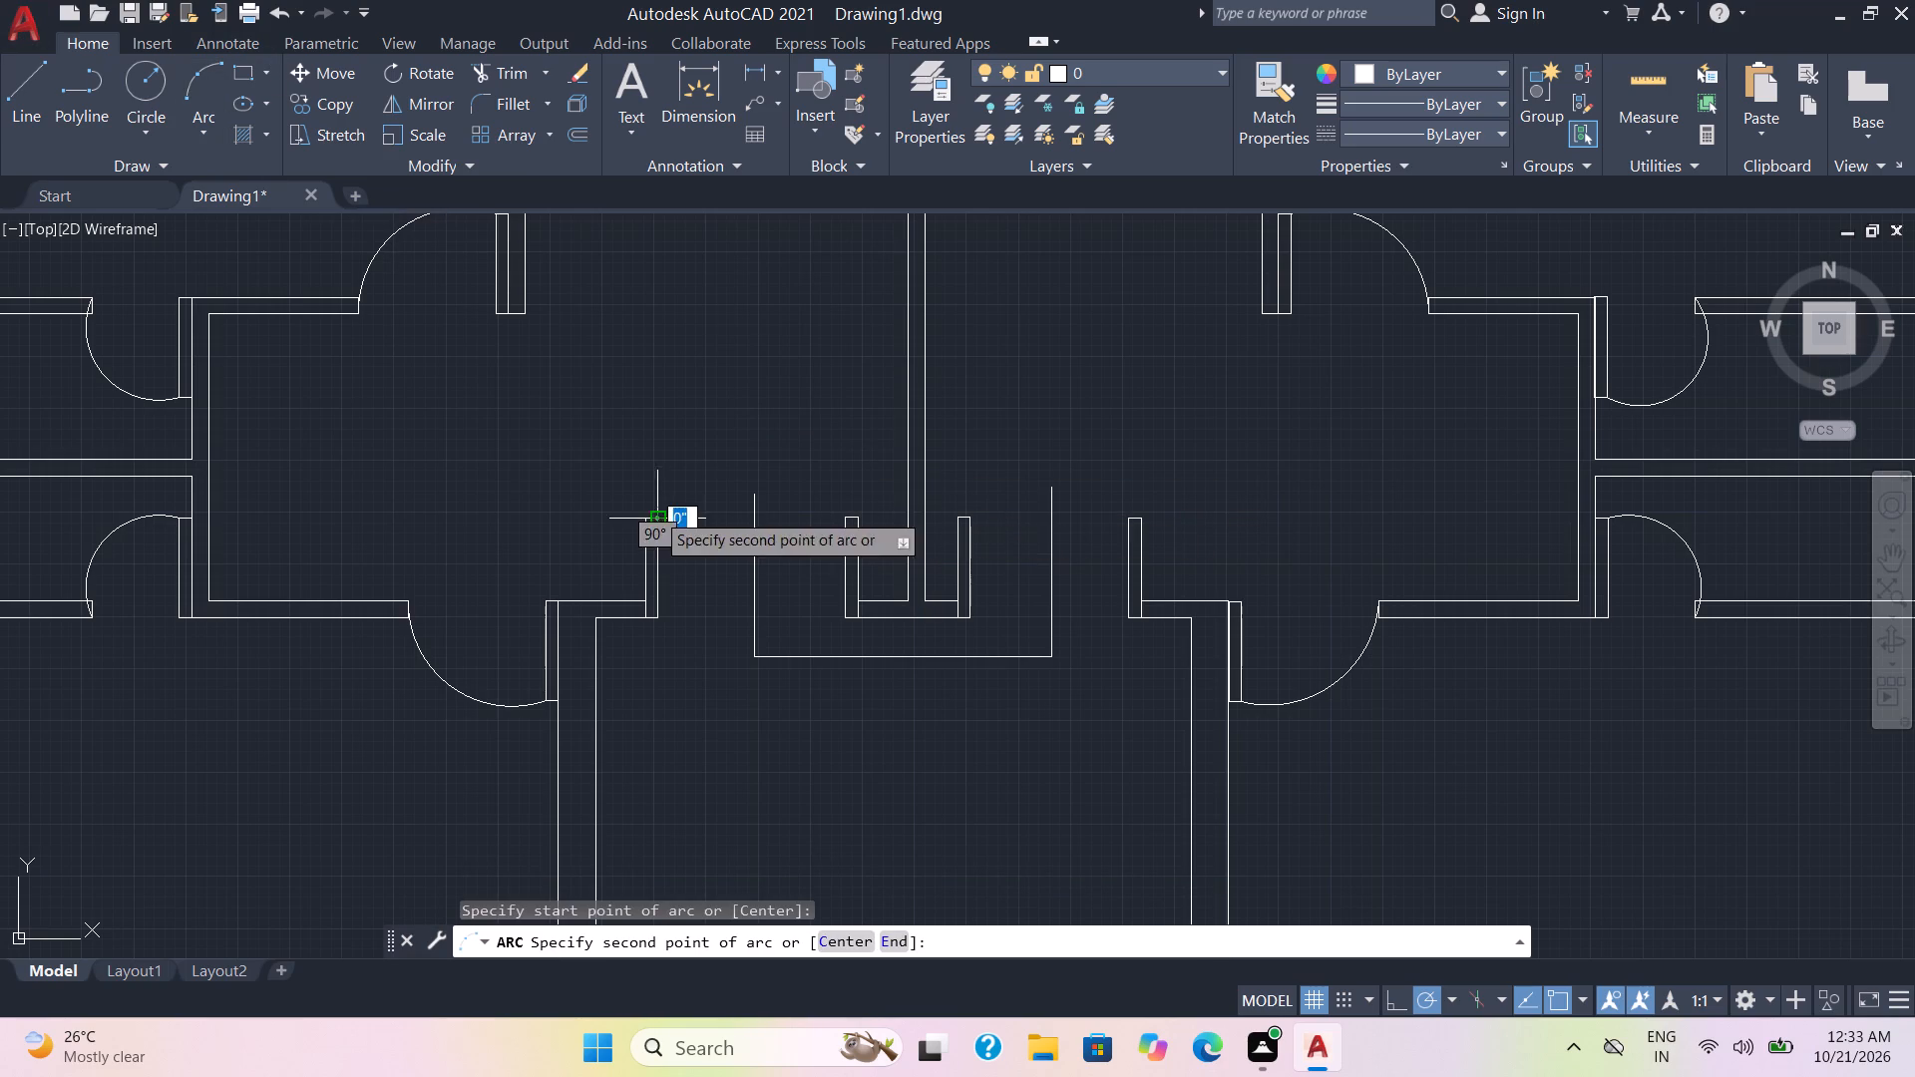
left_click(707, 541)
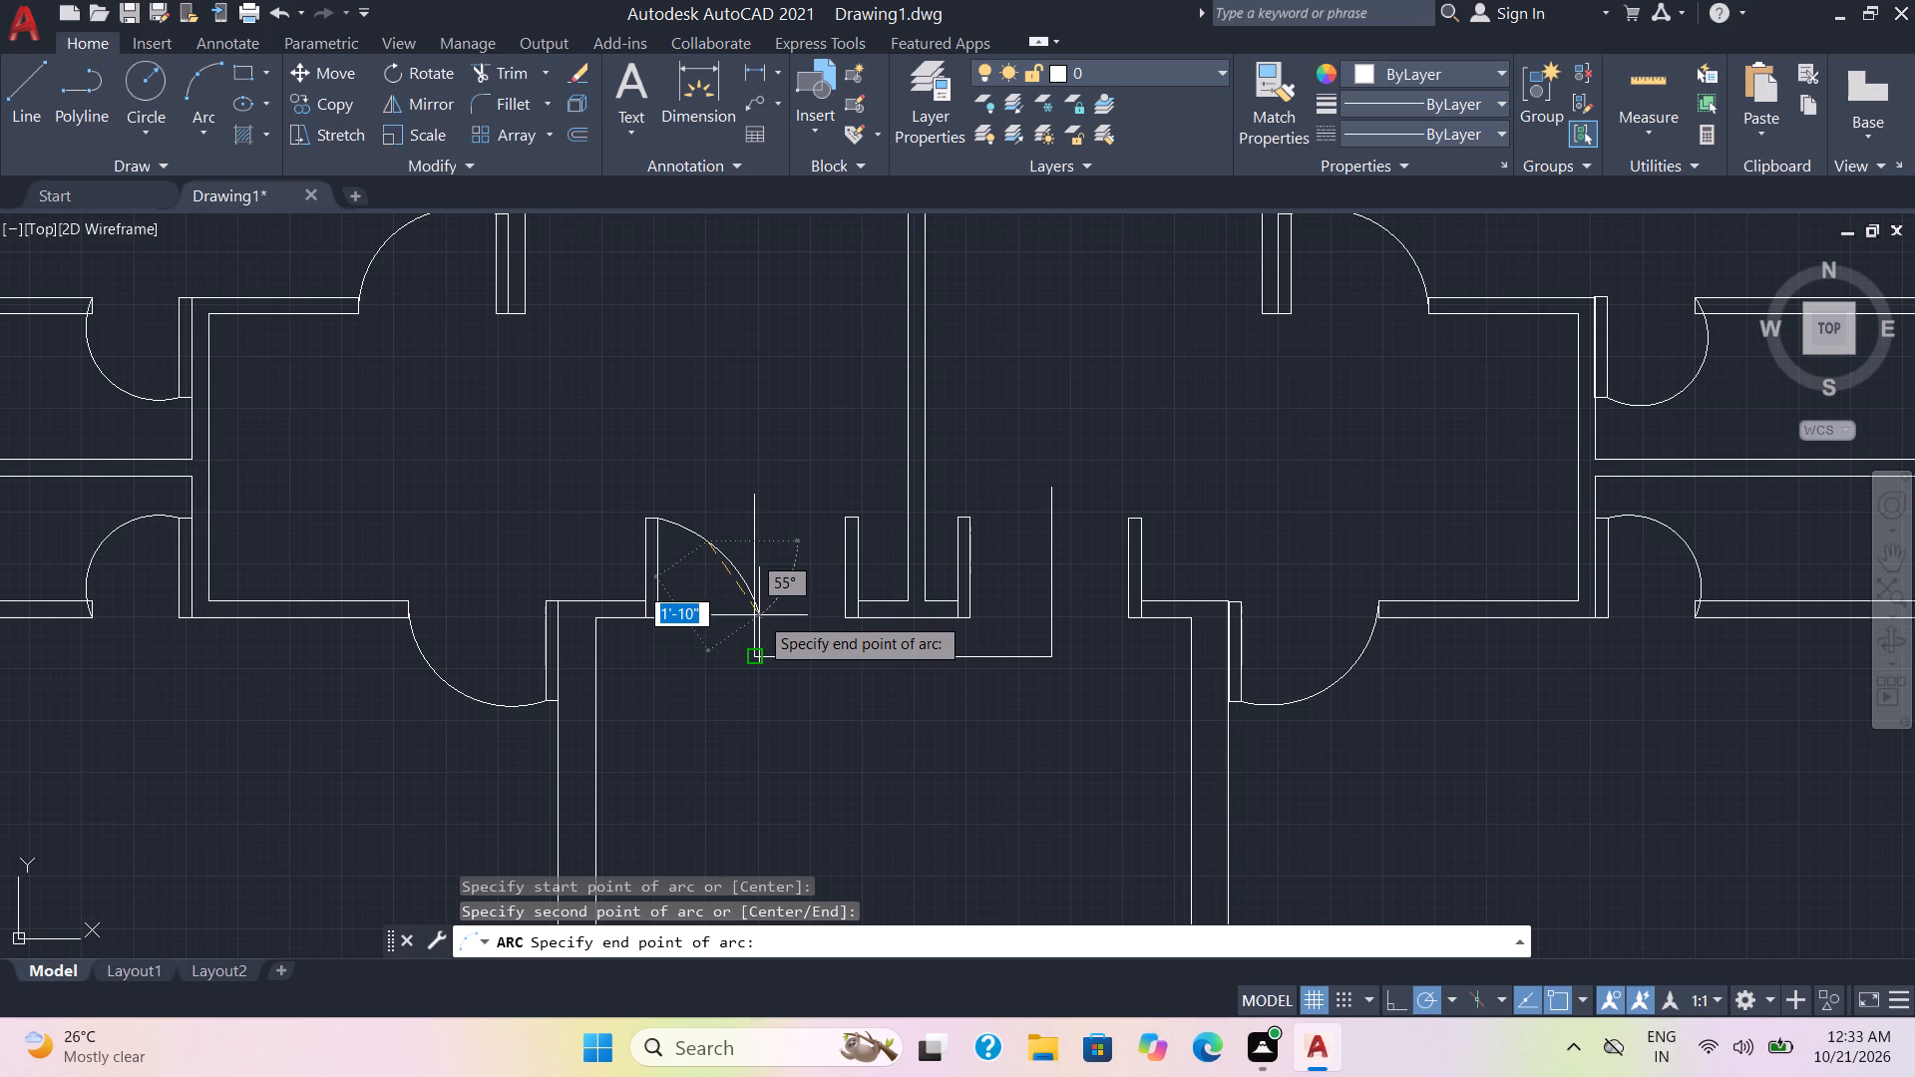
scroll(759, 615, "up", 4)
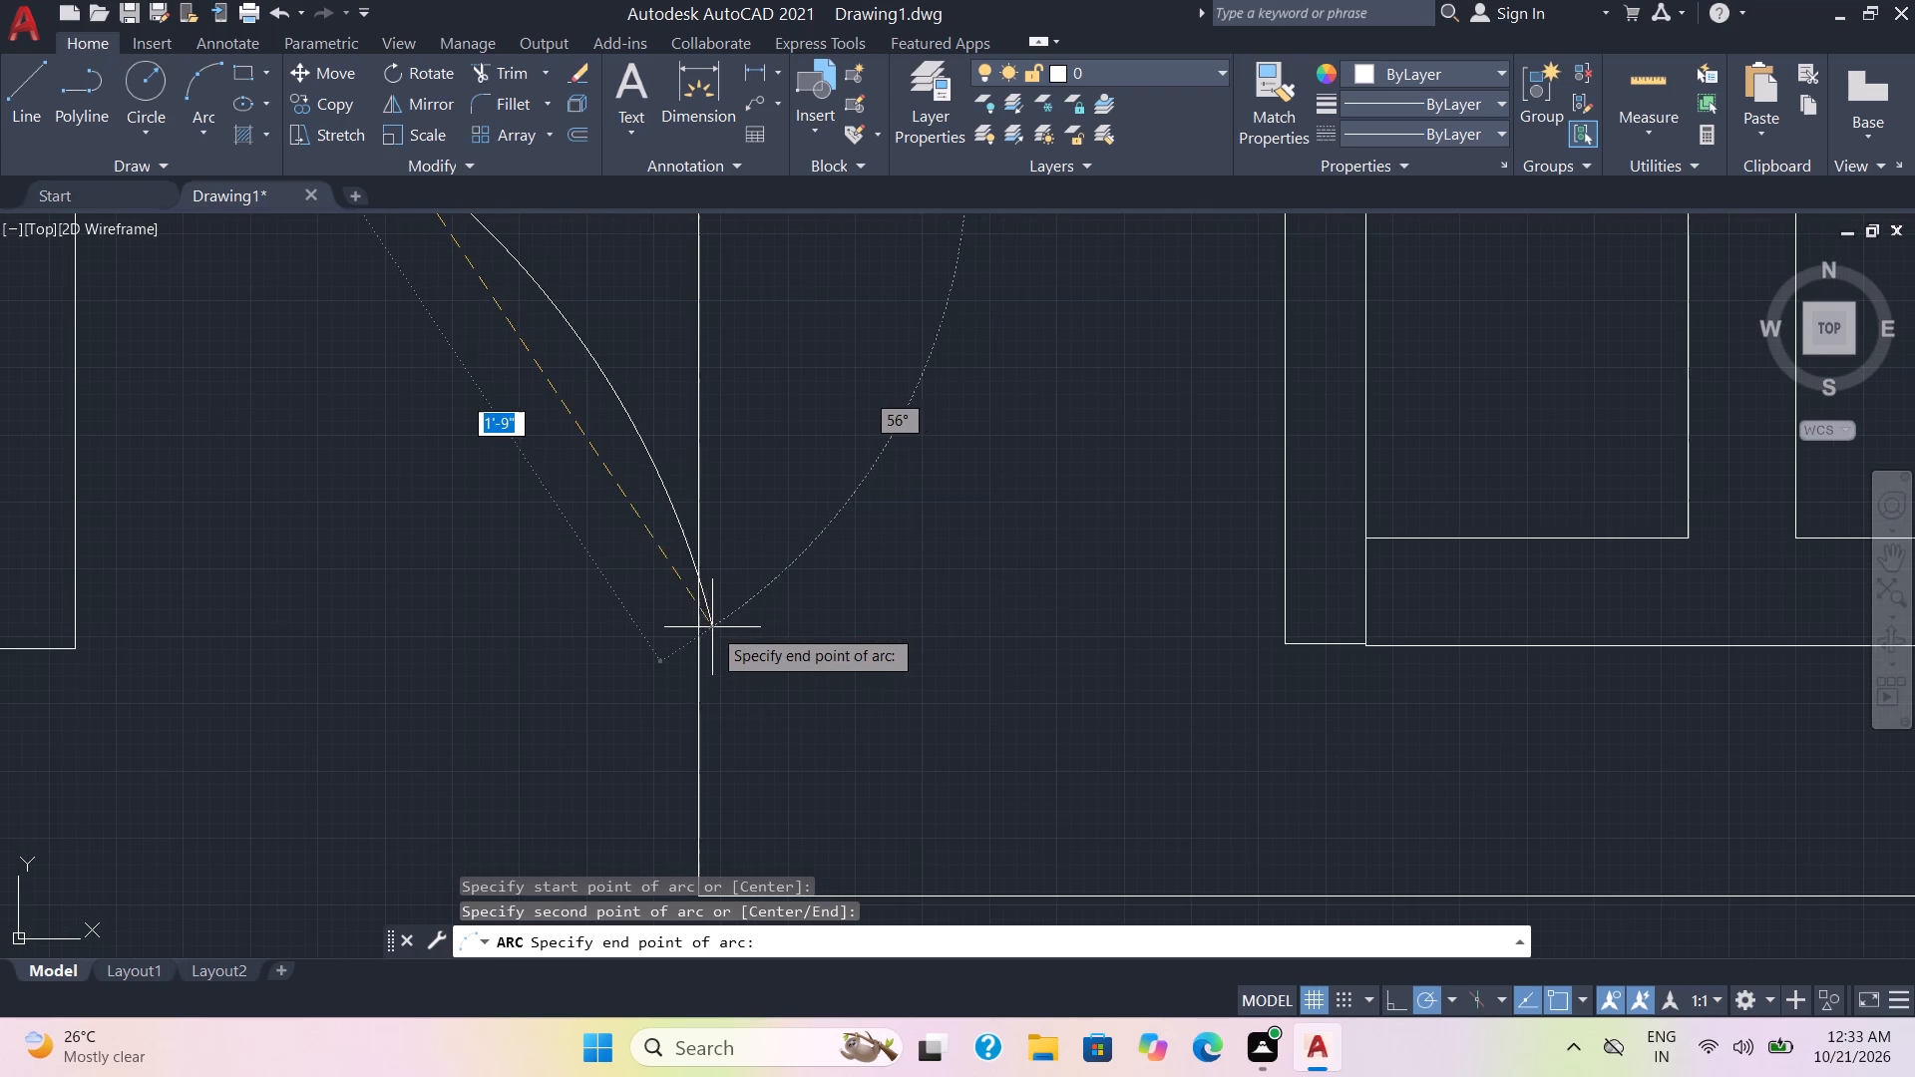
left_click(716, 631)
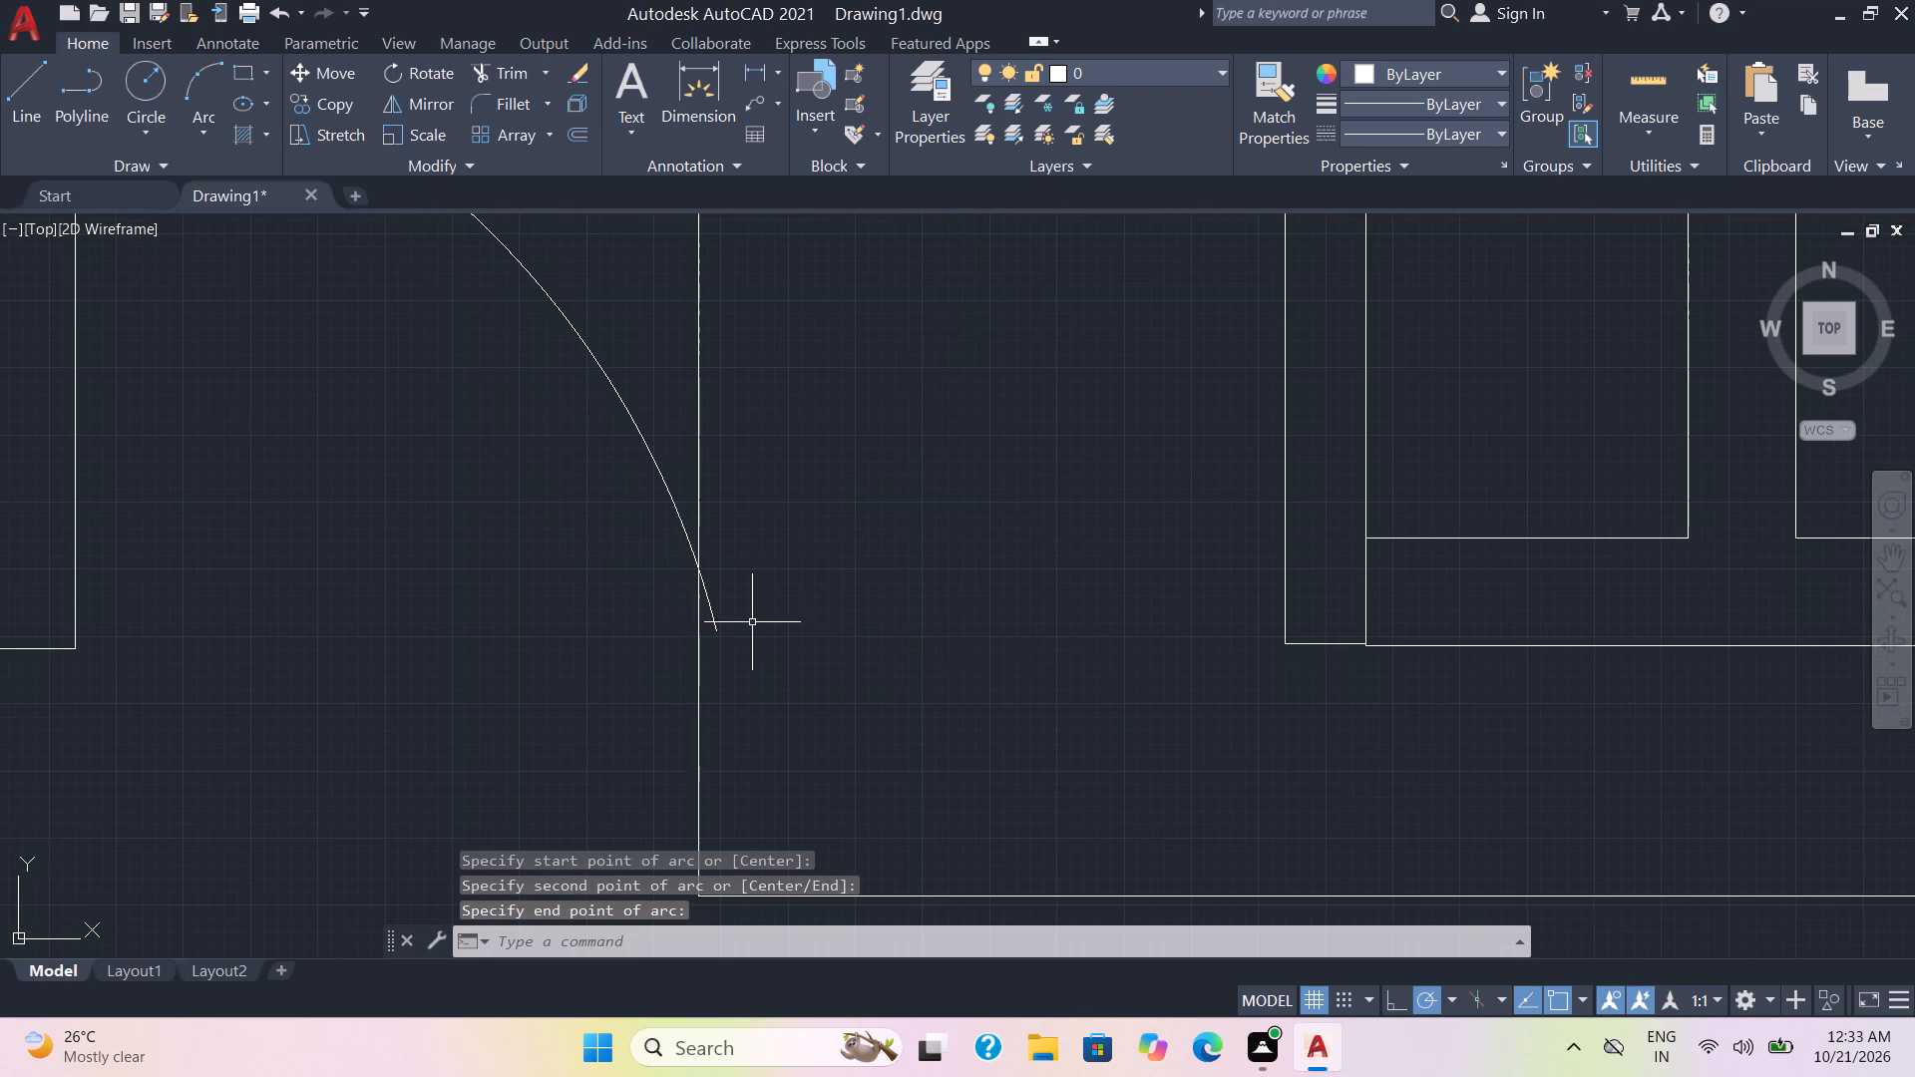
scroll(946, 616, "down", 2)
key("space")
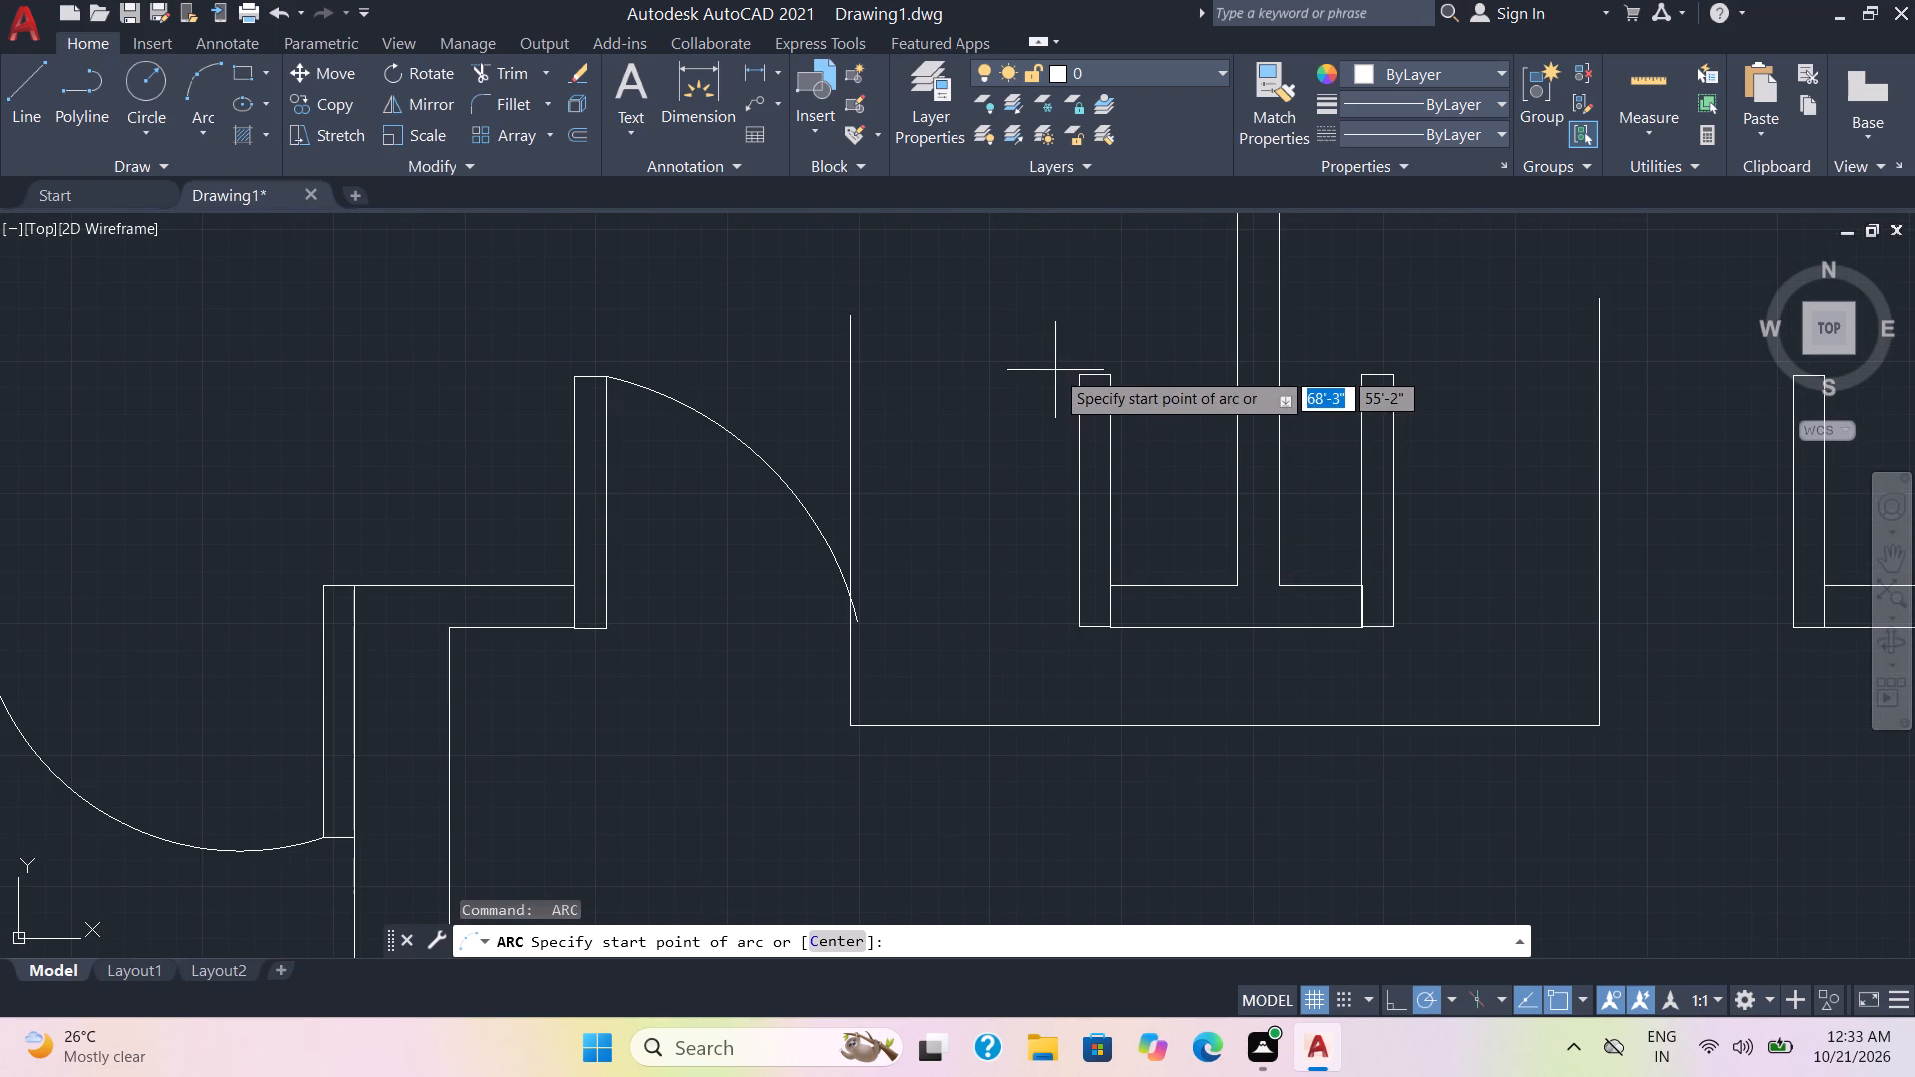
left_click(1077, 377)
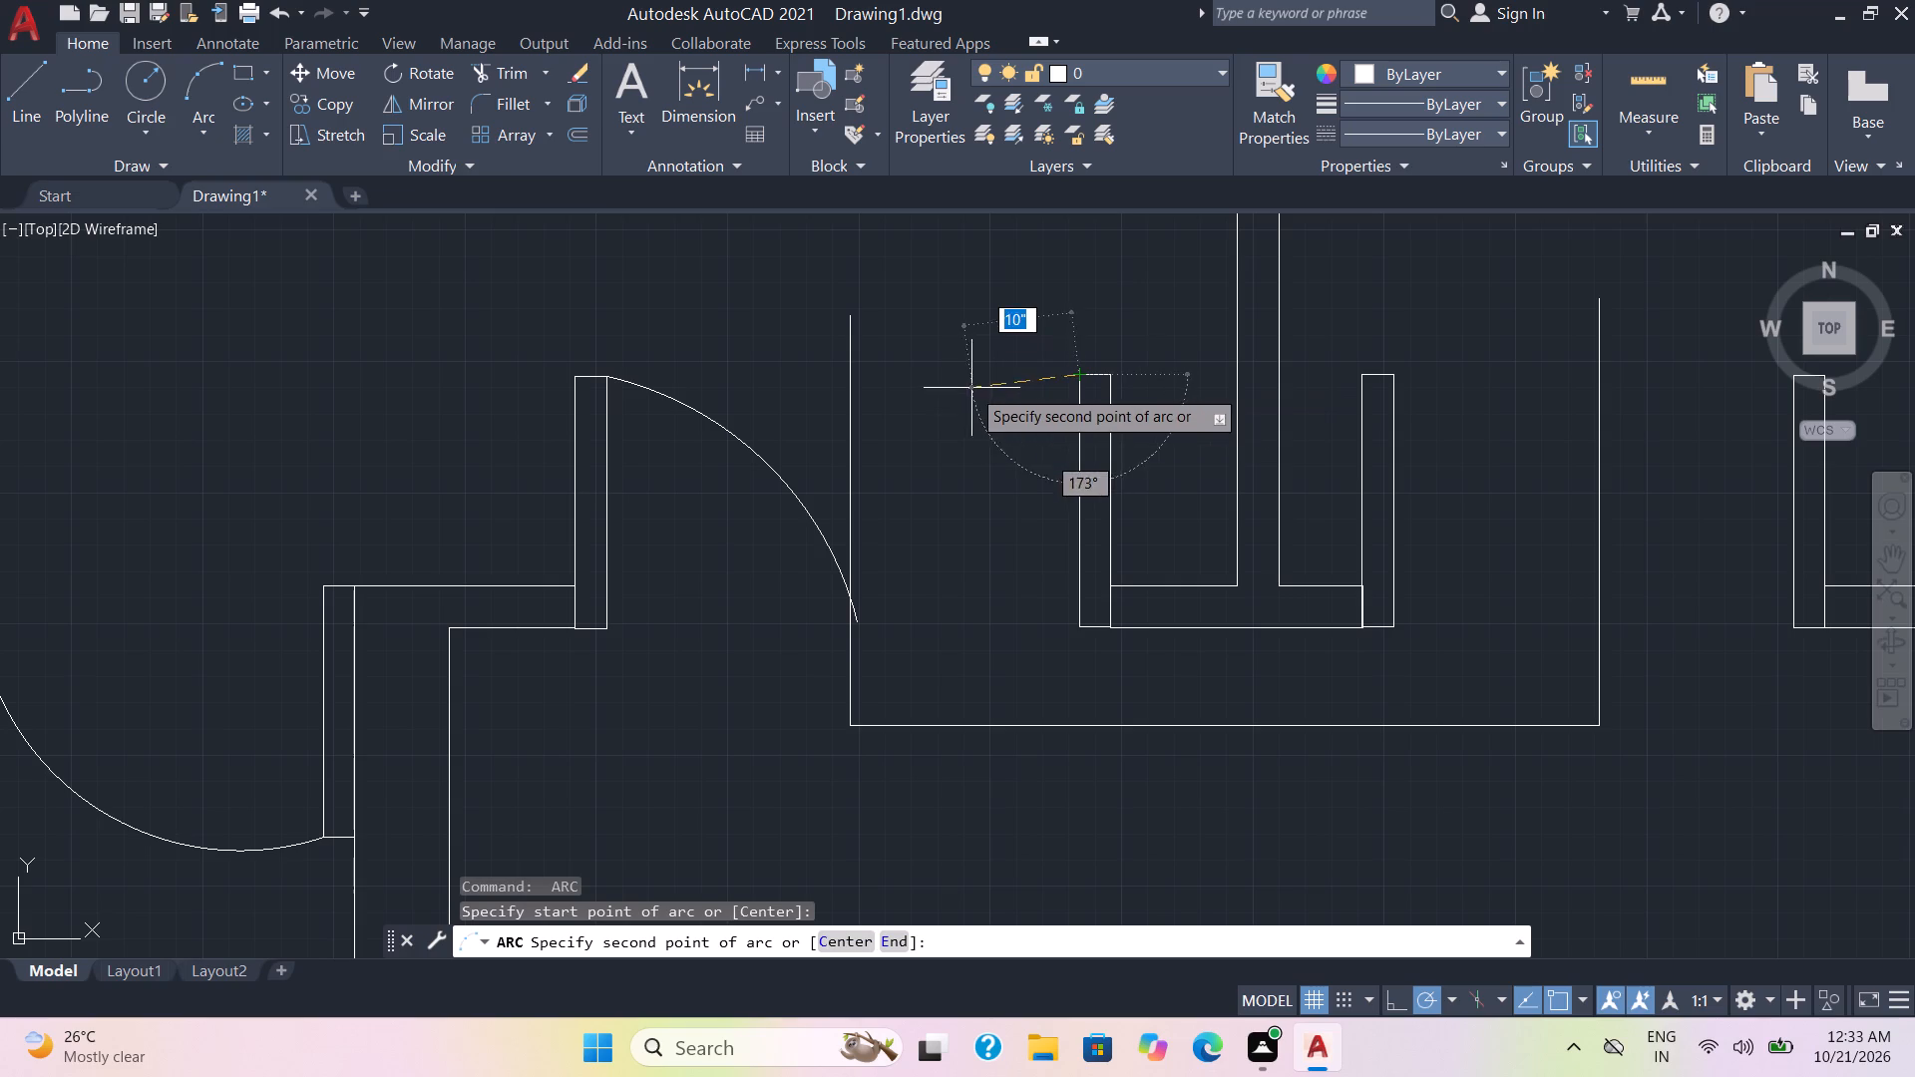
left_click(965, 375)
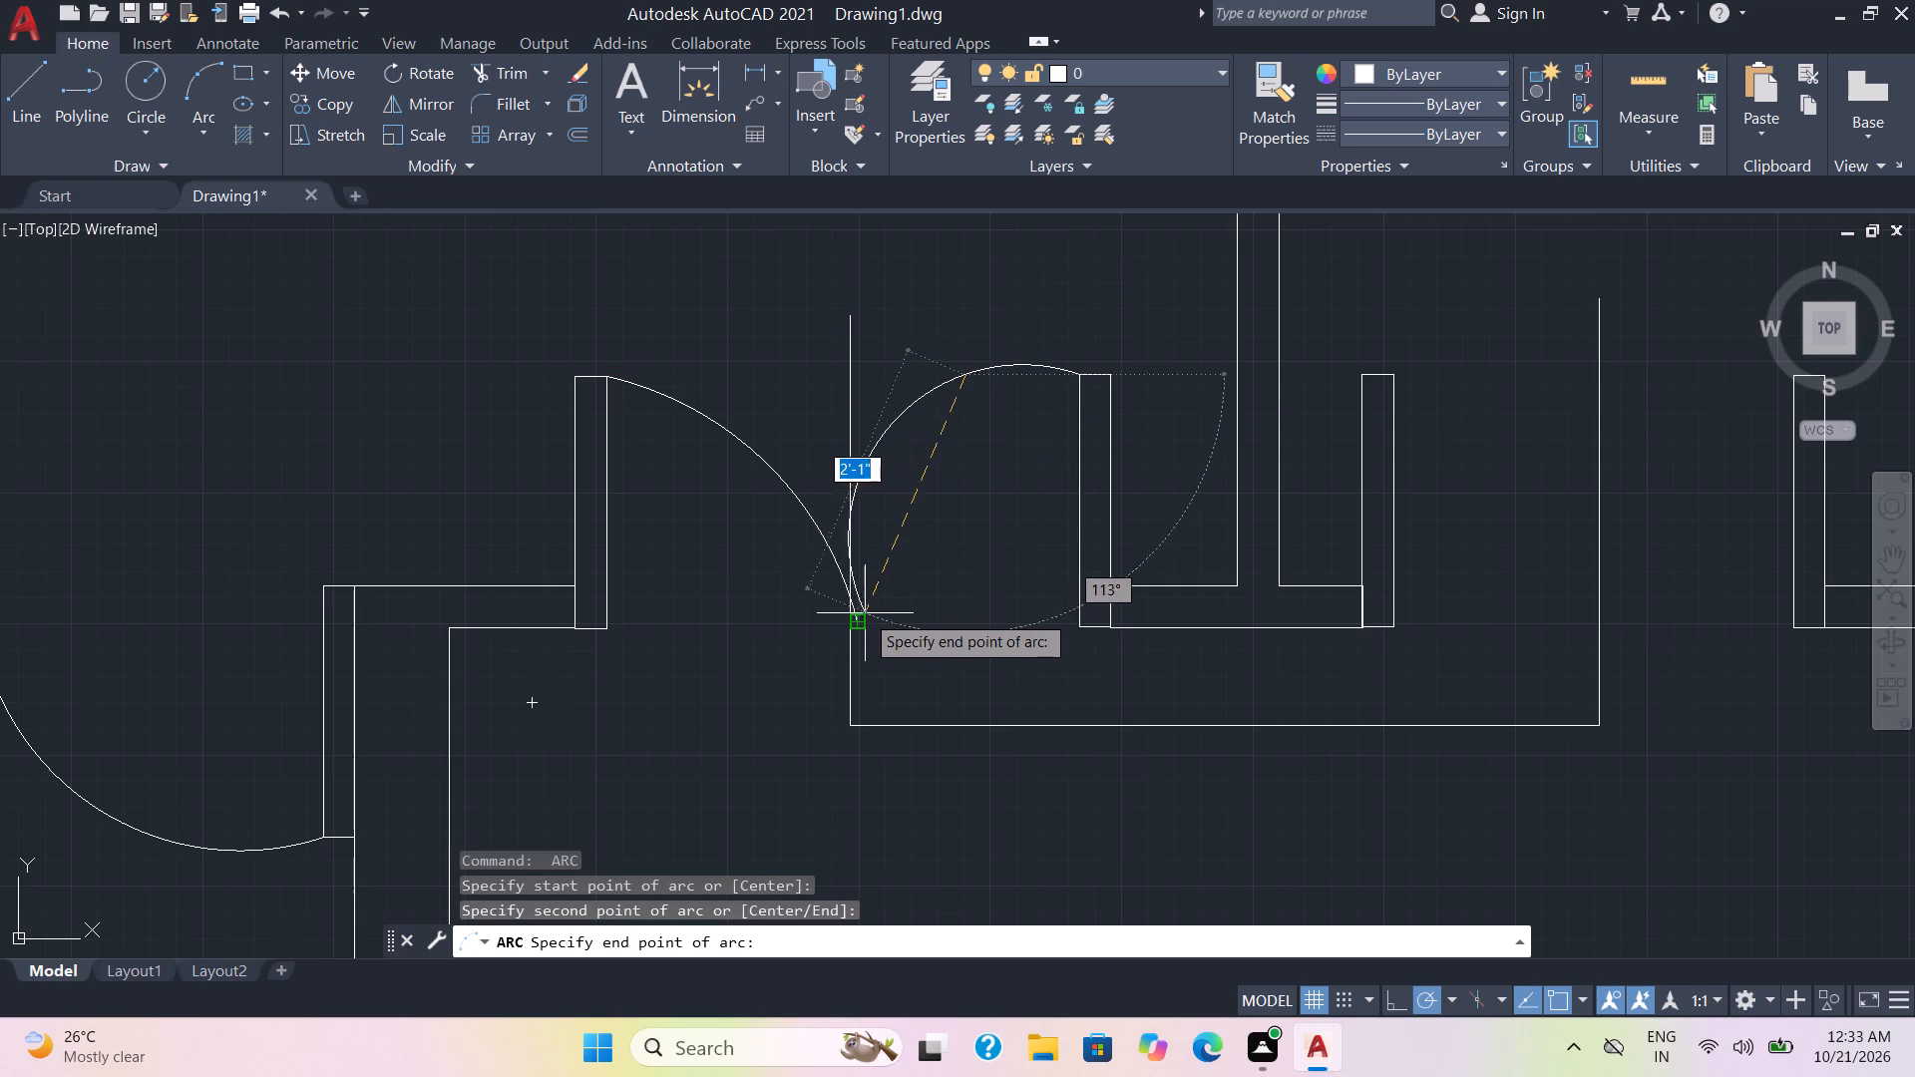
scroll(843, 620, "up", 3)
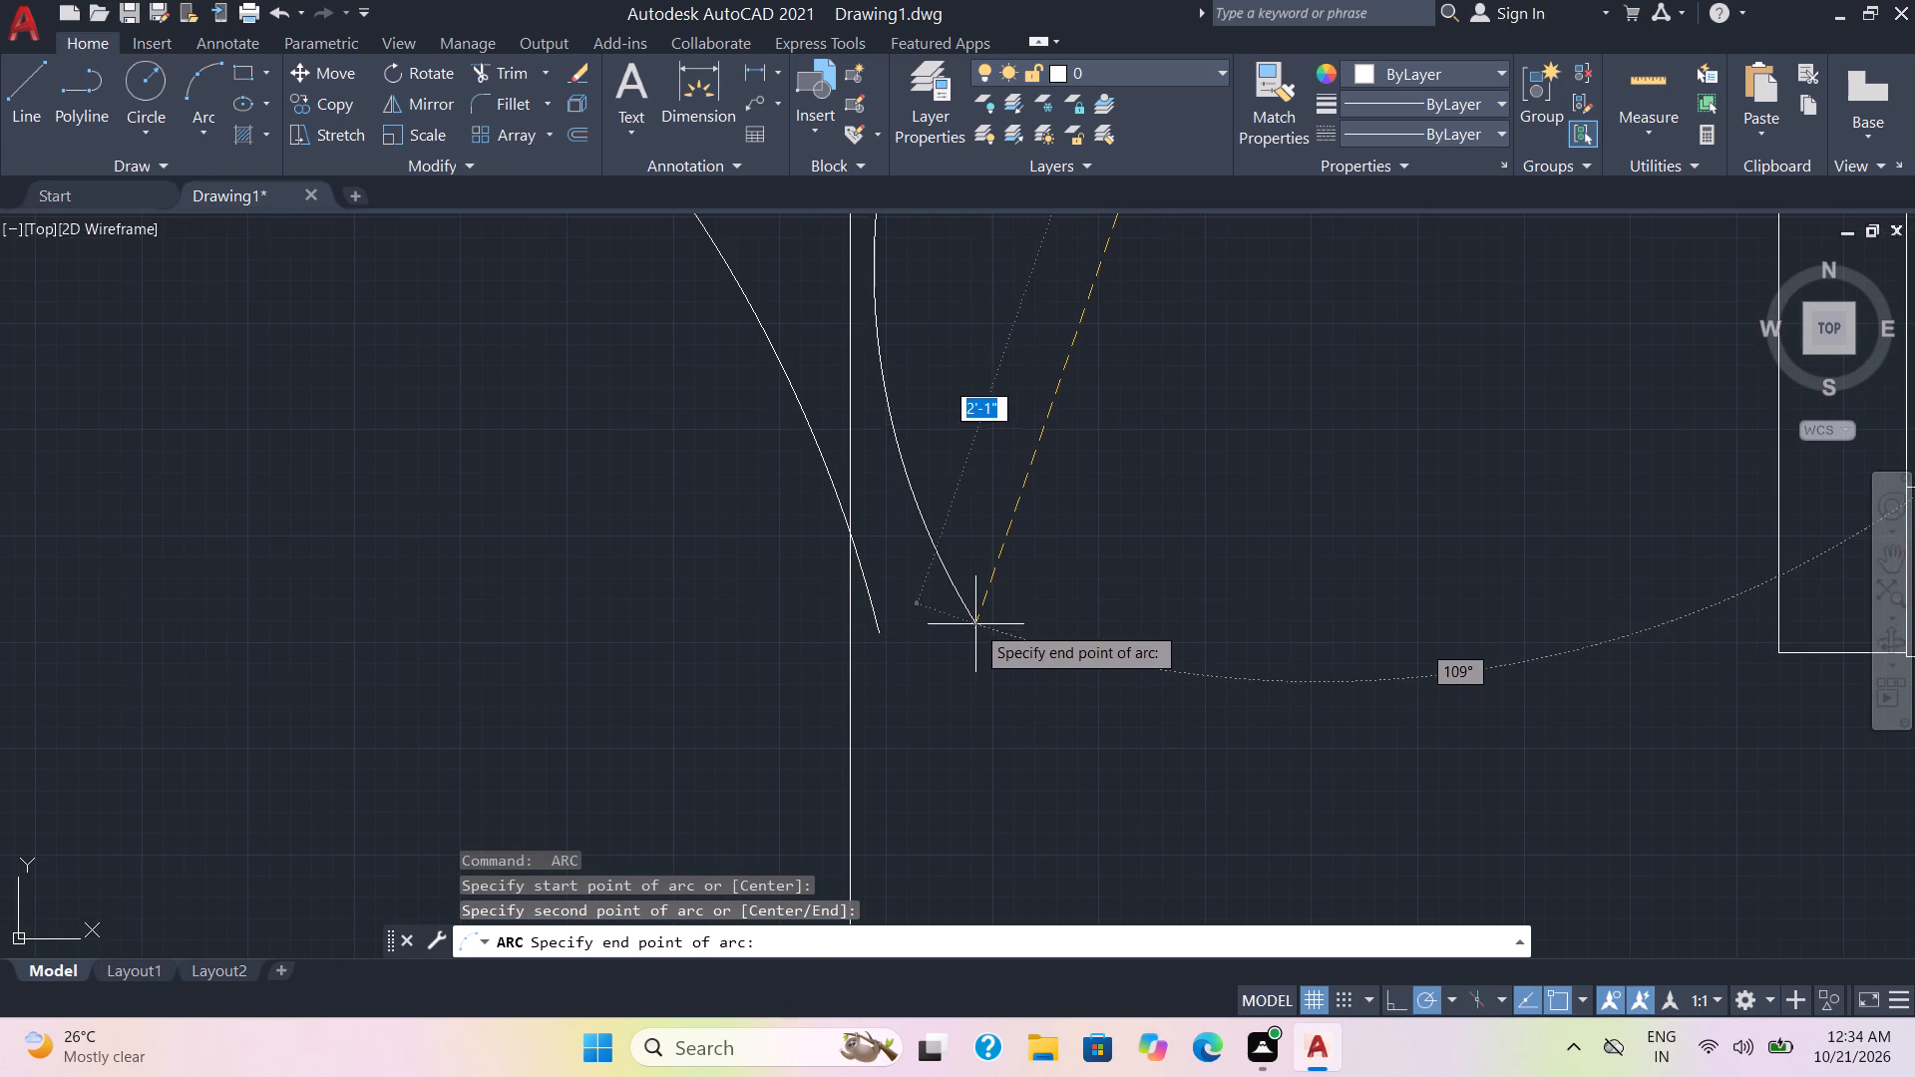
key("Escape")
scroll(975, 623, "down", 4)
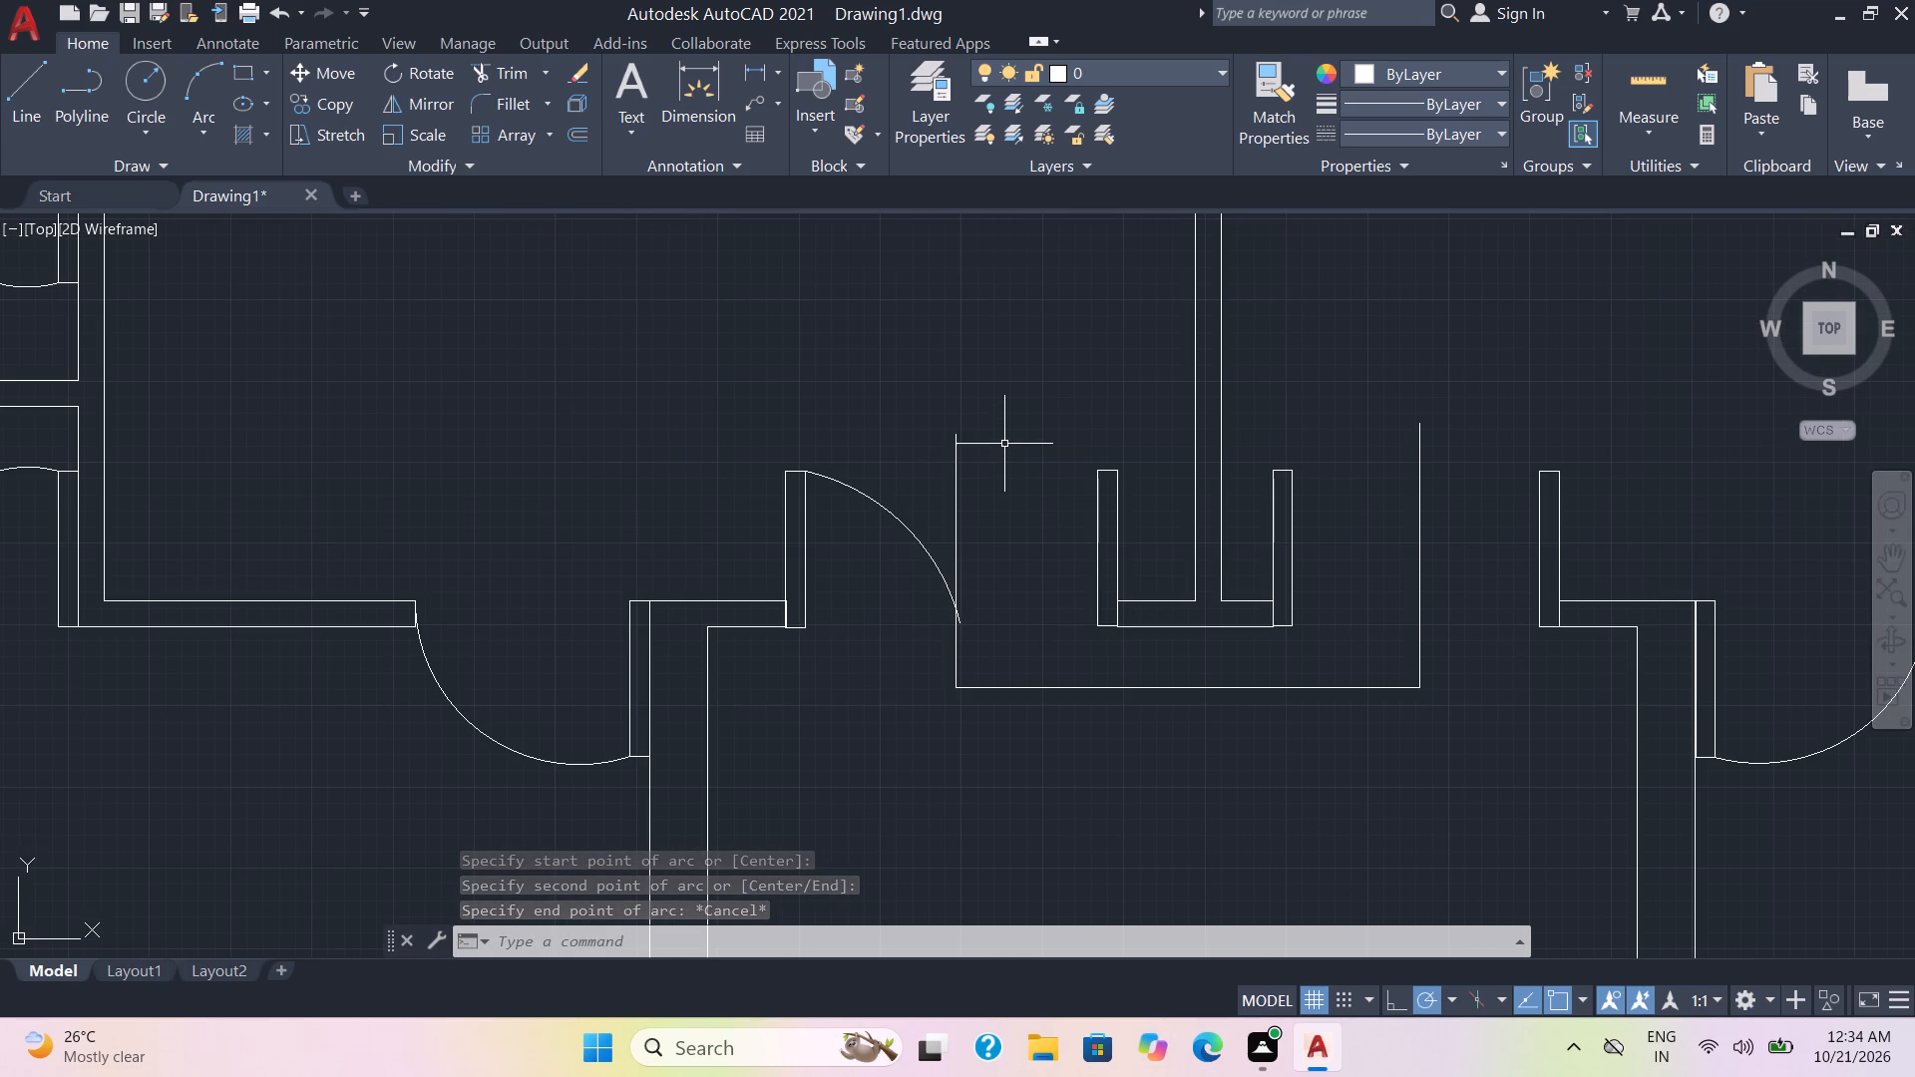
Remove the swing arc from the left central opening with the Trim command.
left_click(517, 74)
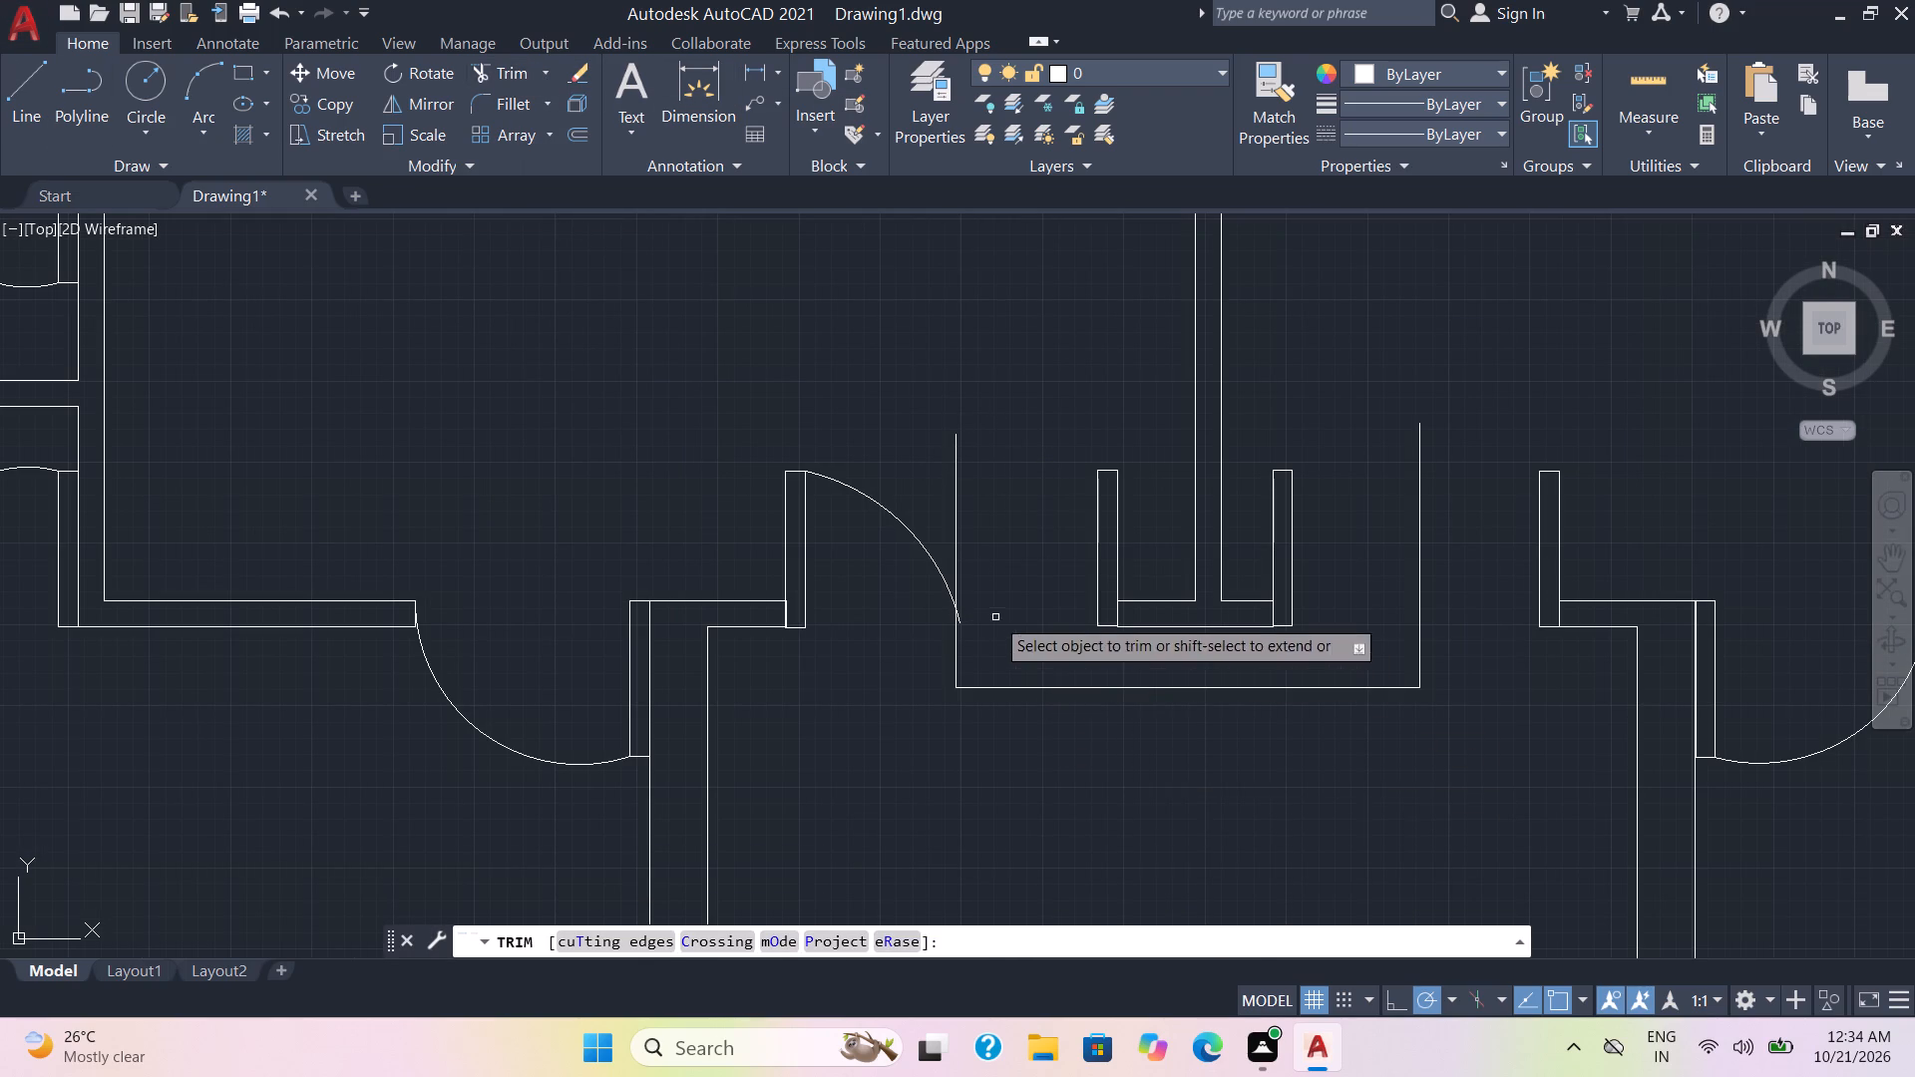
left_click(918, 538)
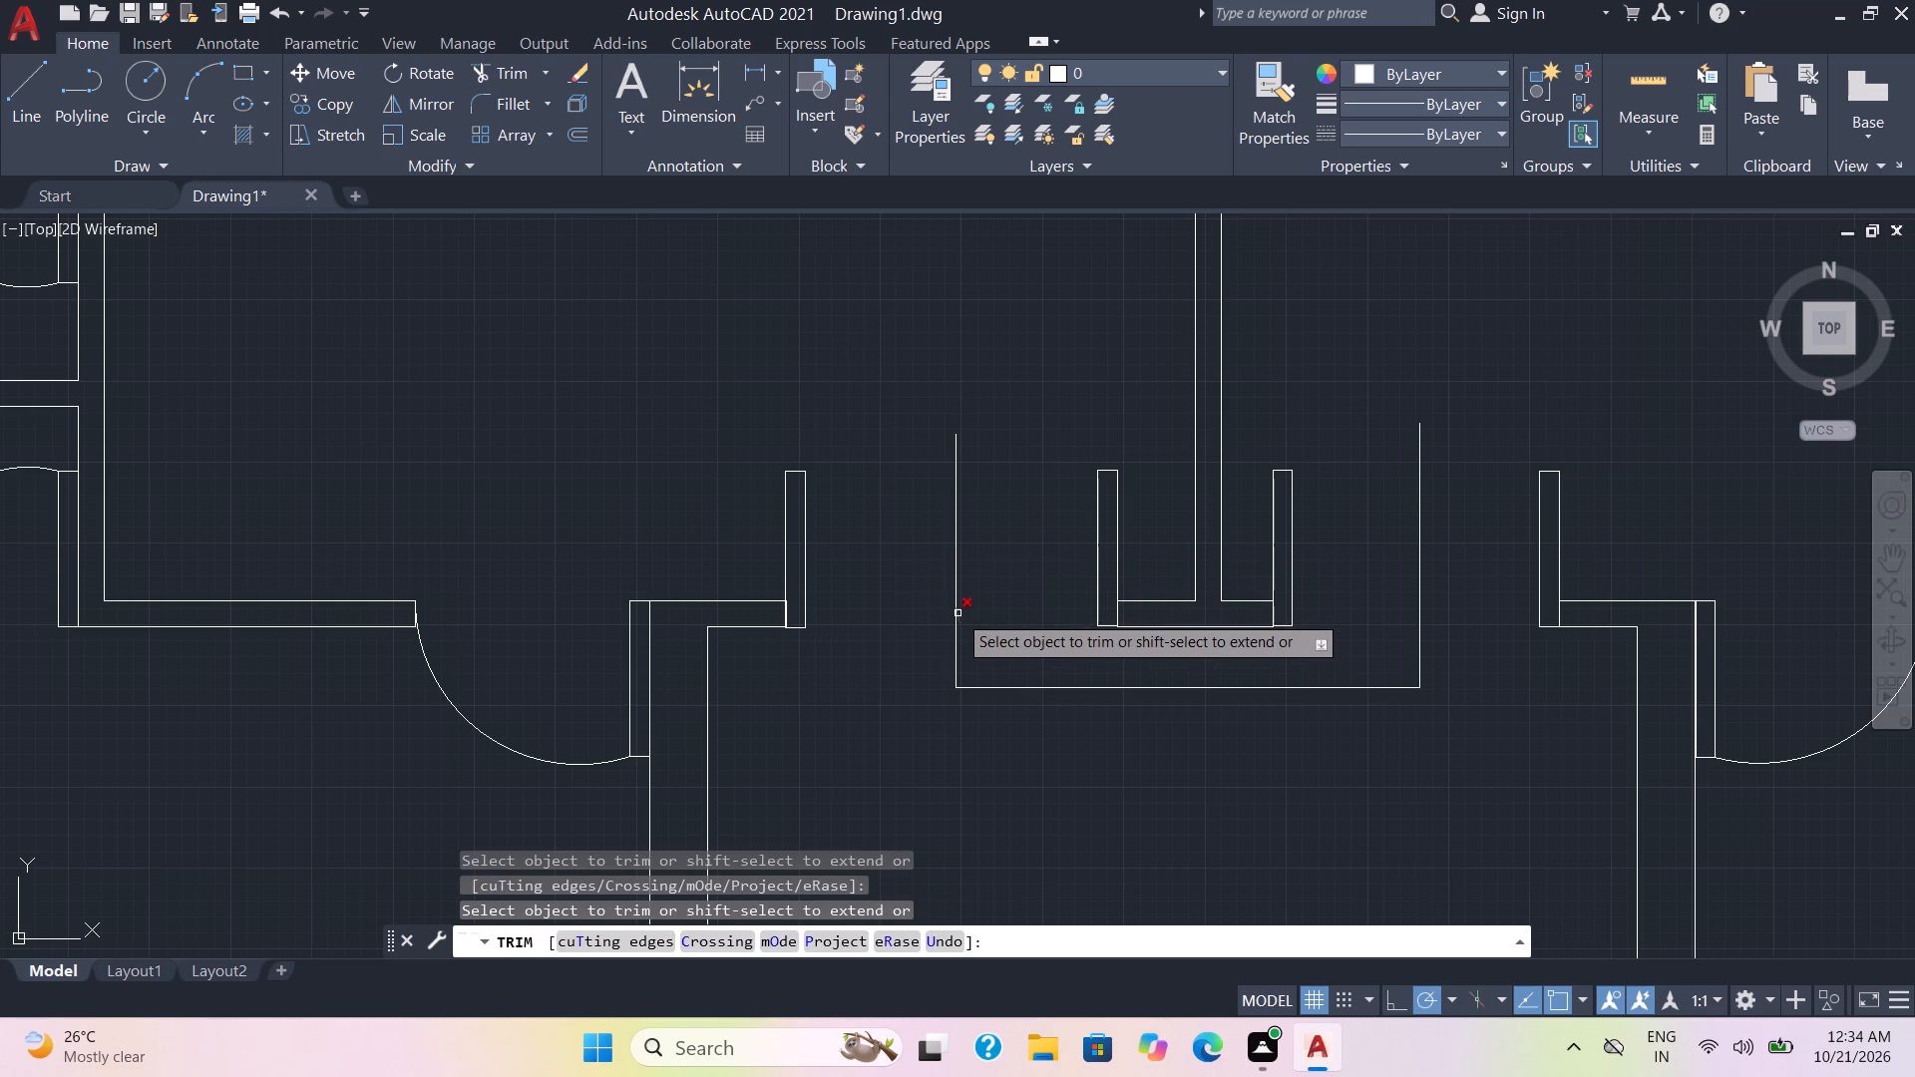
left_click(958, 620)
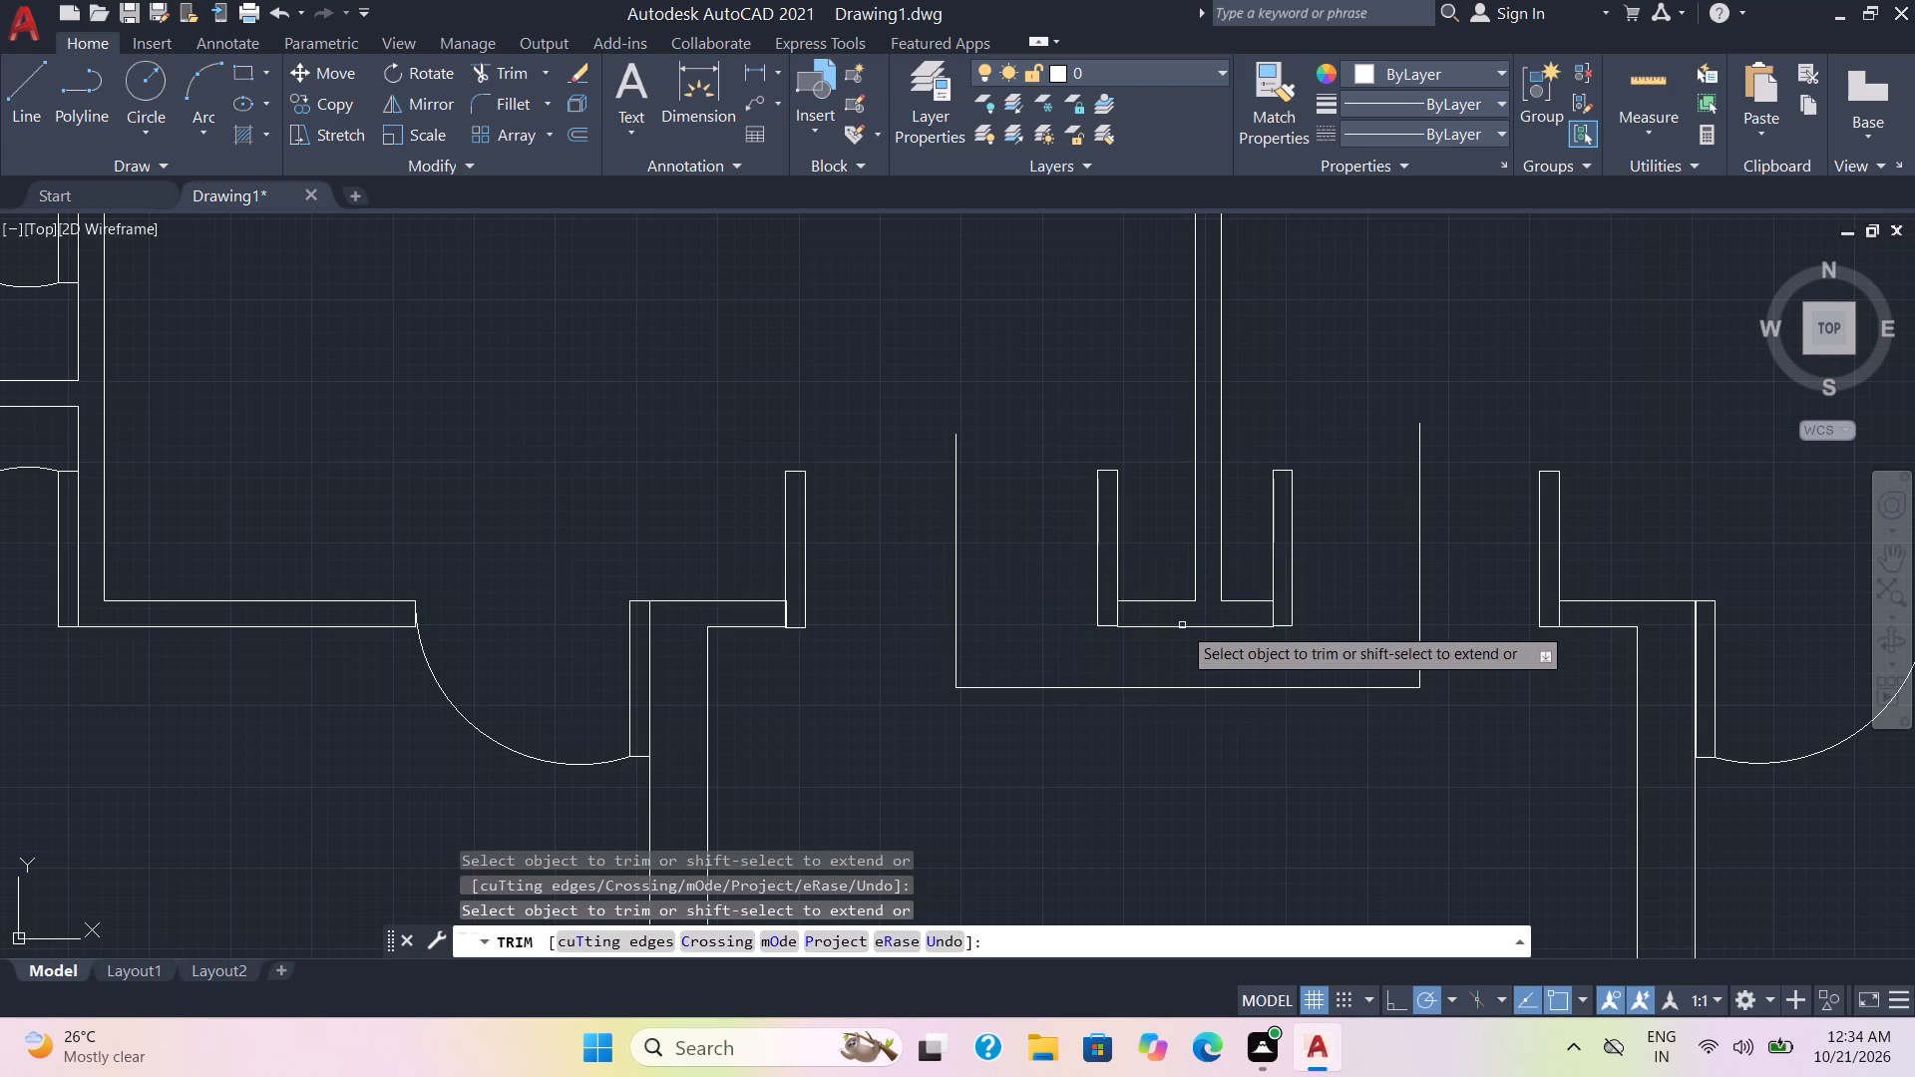
Extend the central short wall's lower line to both vertical guides and trim away the guide lines below it.
left_click(1141, 629, "shift")
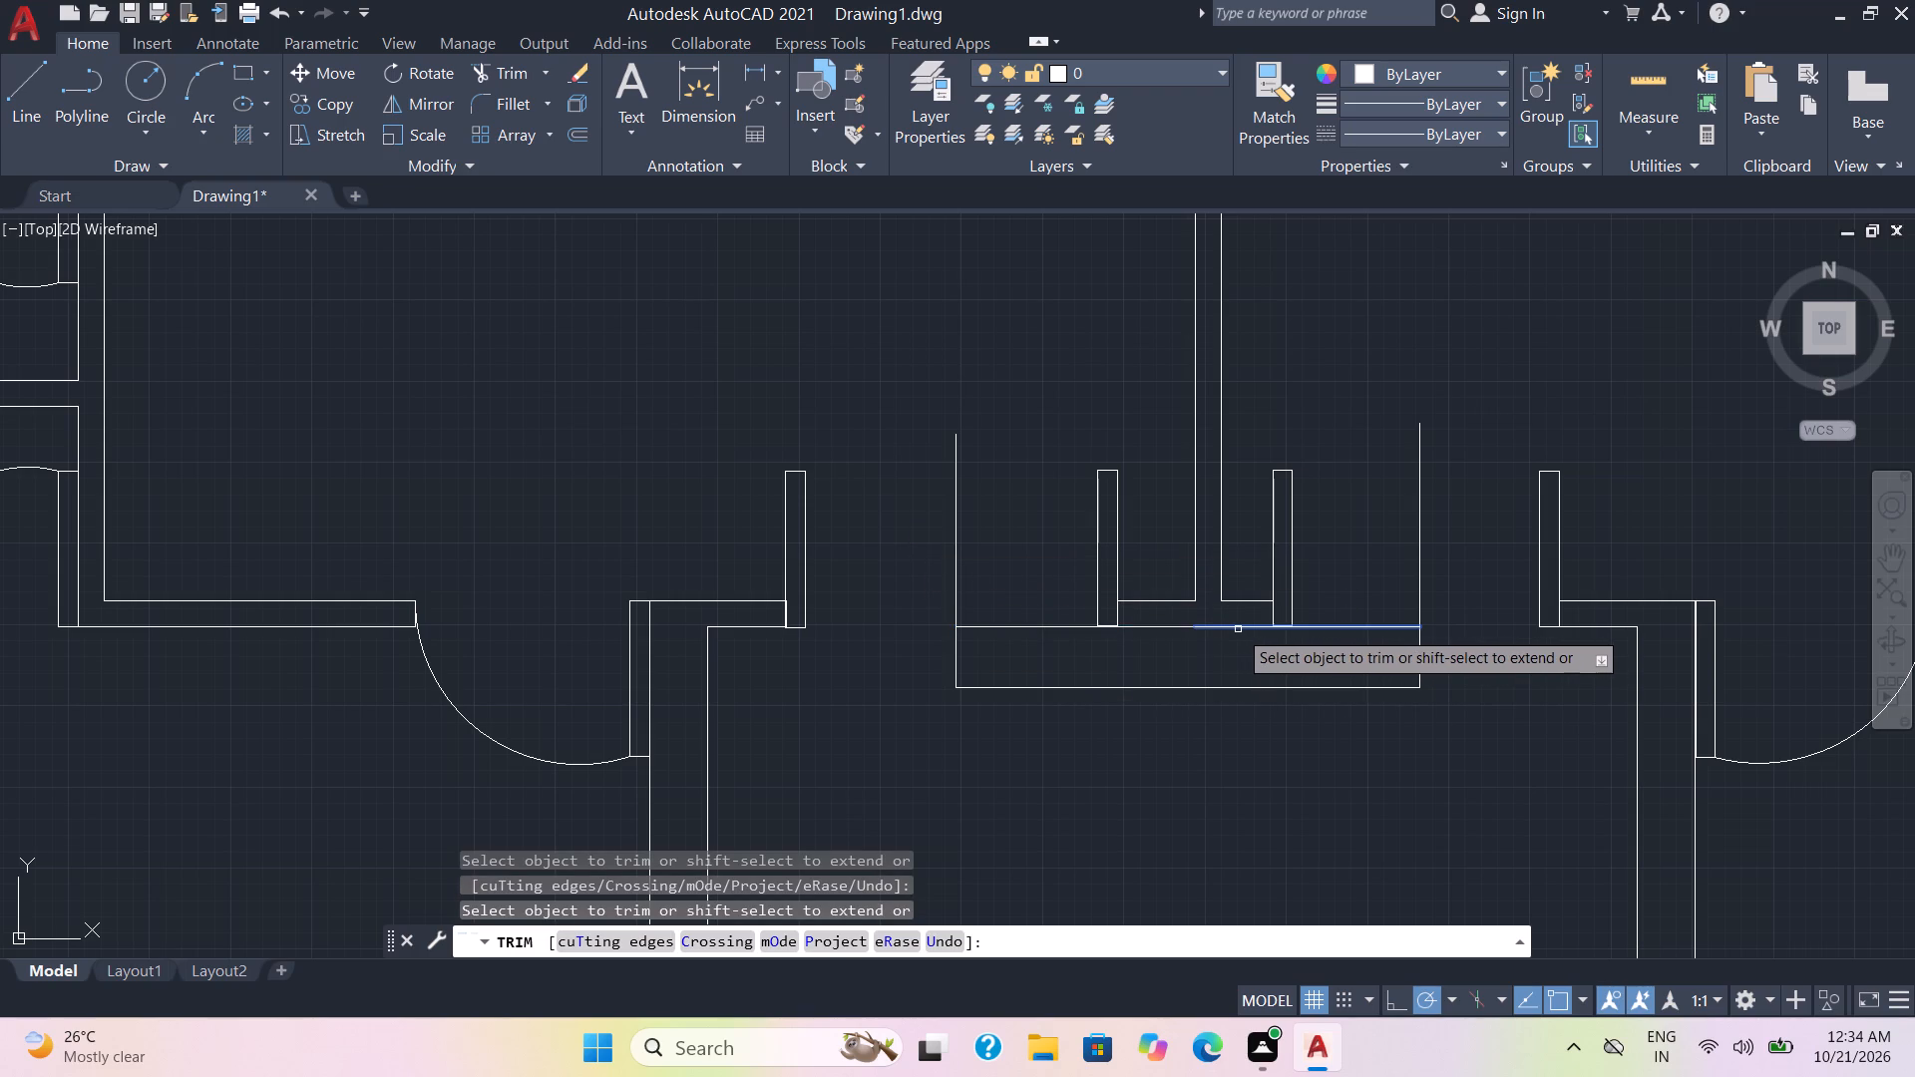
left_click(1247, 629, "shift")
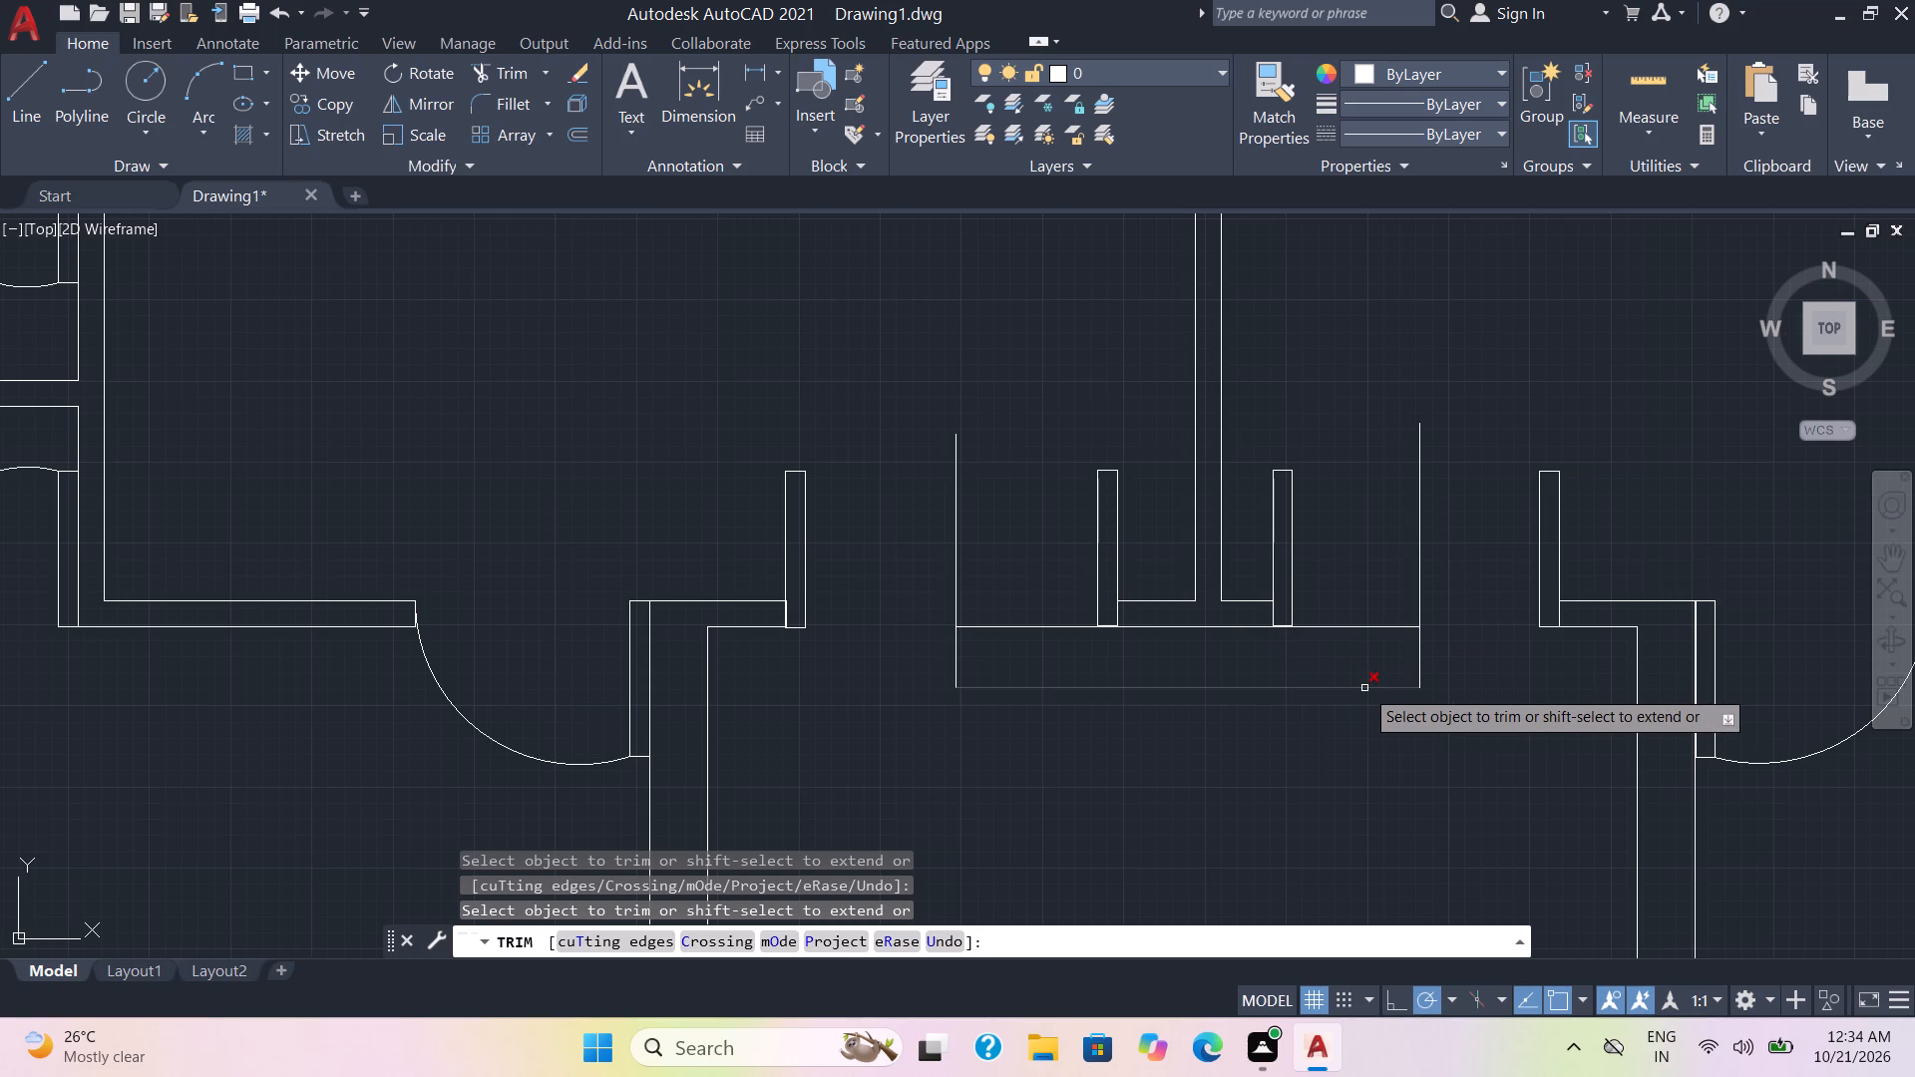
left_click(1364, 688)
left_click_drag(1422, 662, 961, 665)
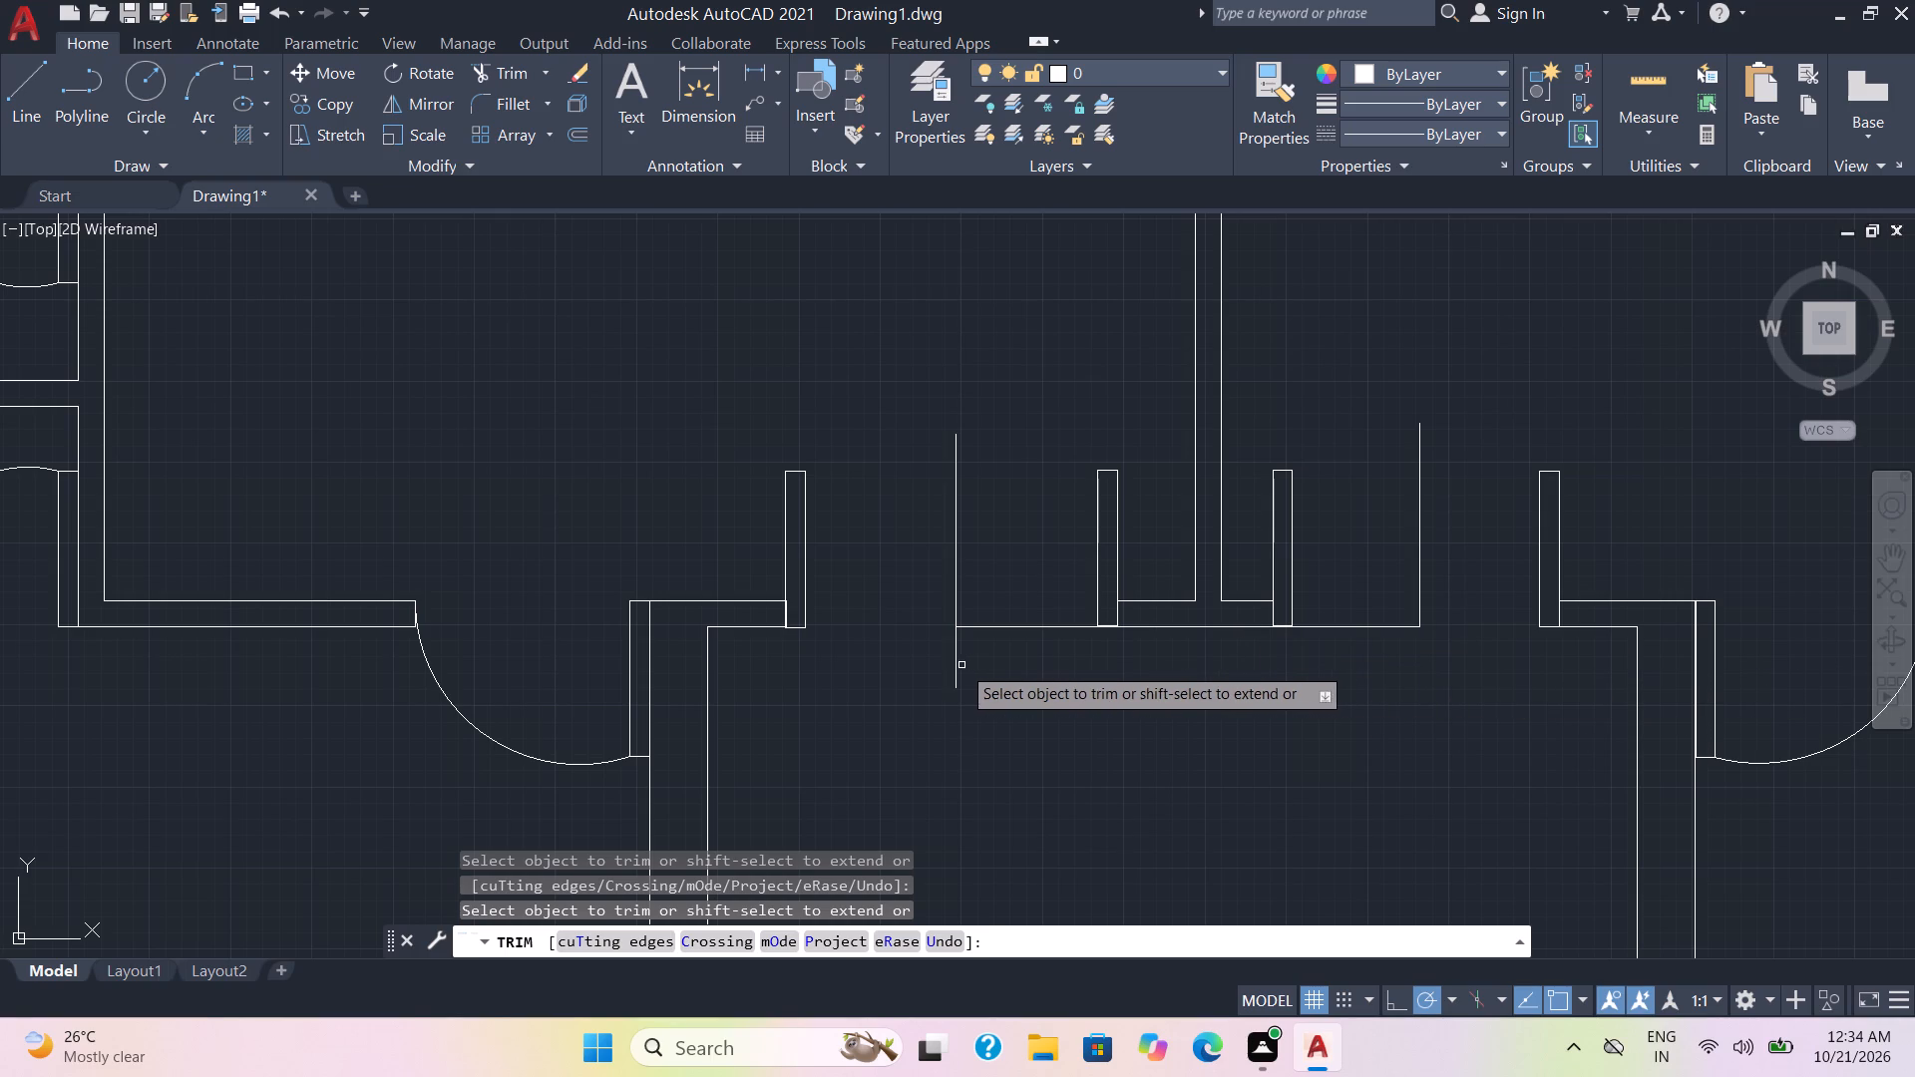
left_click_drag(961, 665, 947, 665)
left_click_drag(962, 651, 947, 674)
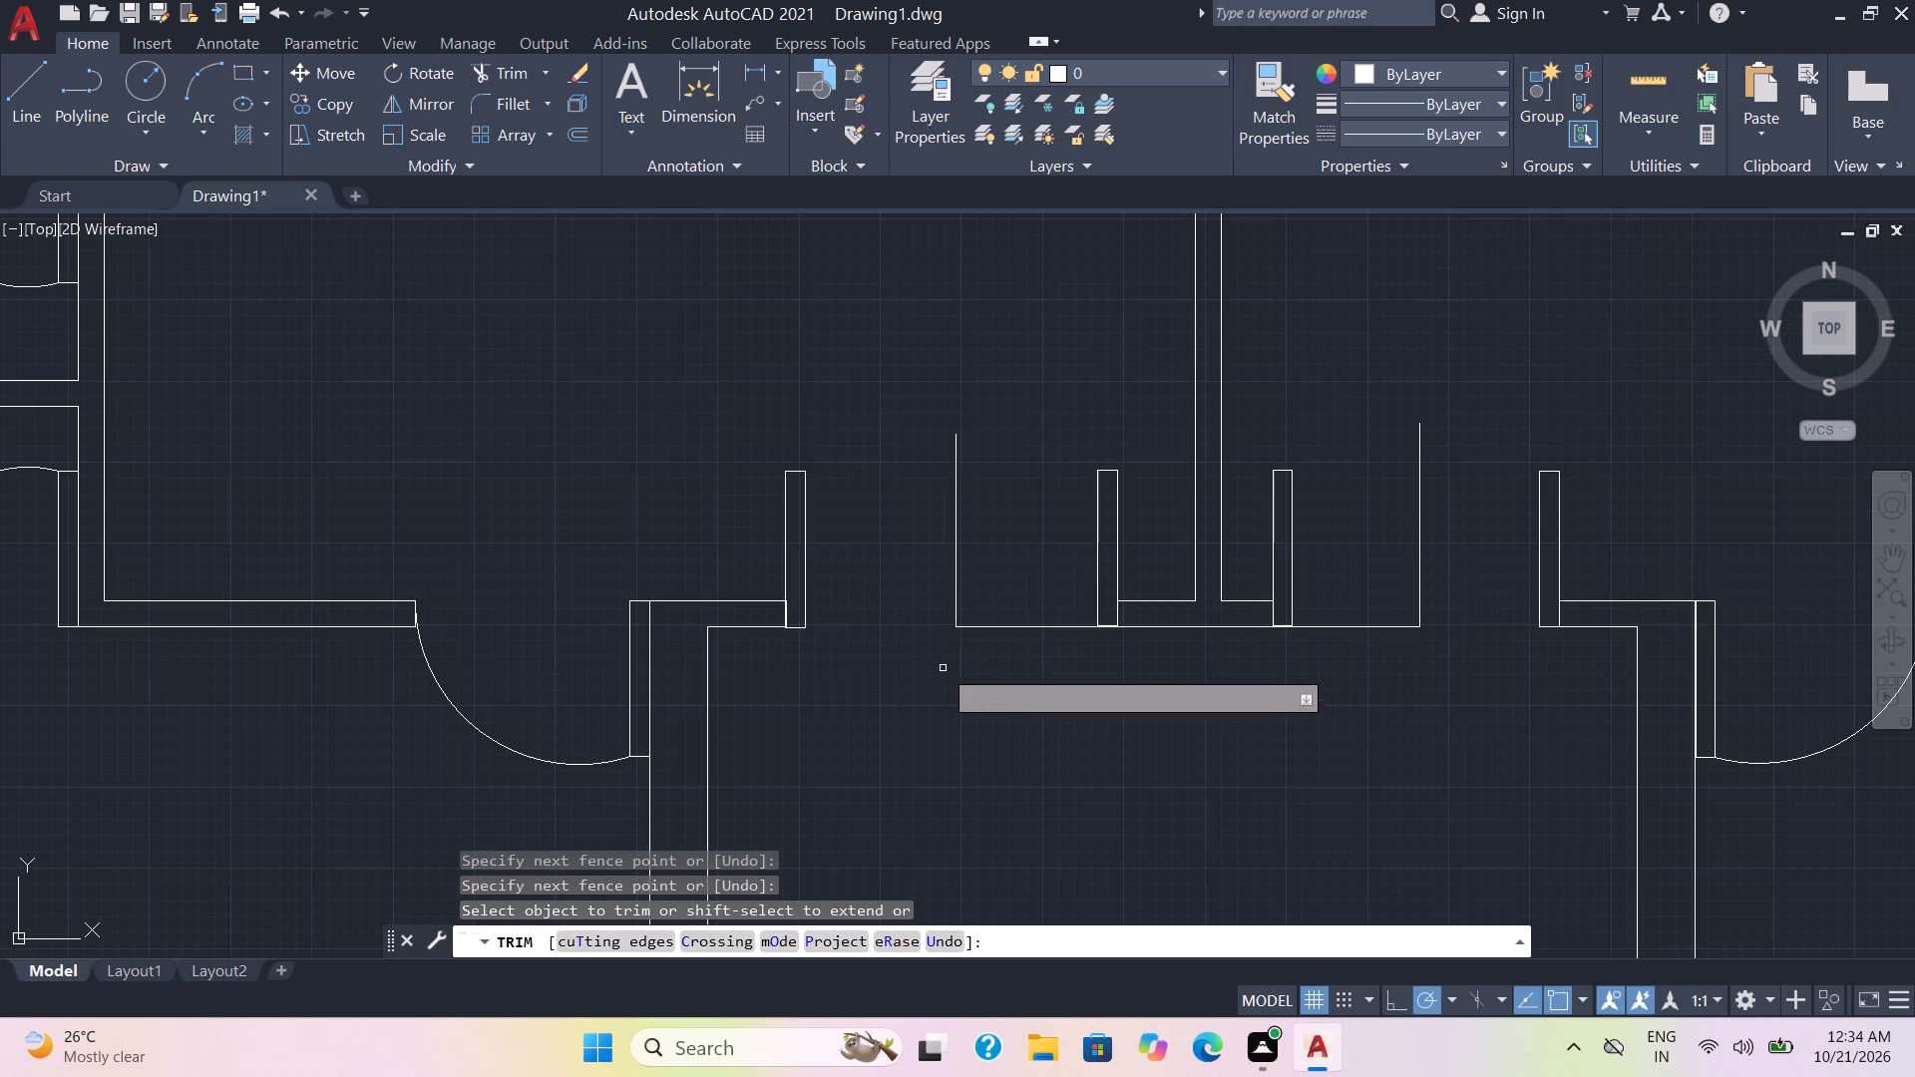
Trim the extended wall line out of both central openings, back to the door leaves.
left_click_drag(996, 645, 1021, 591)
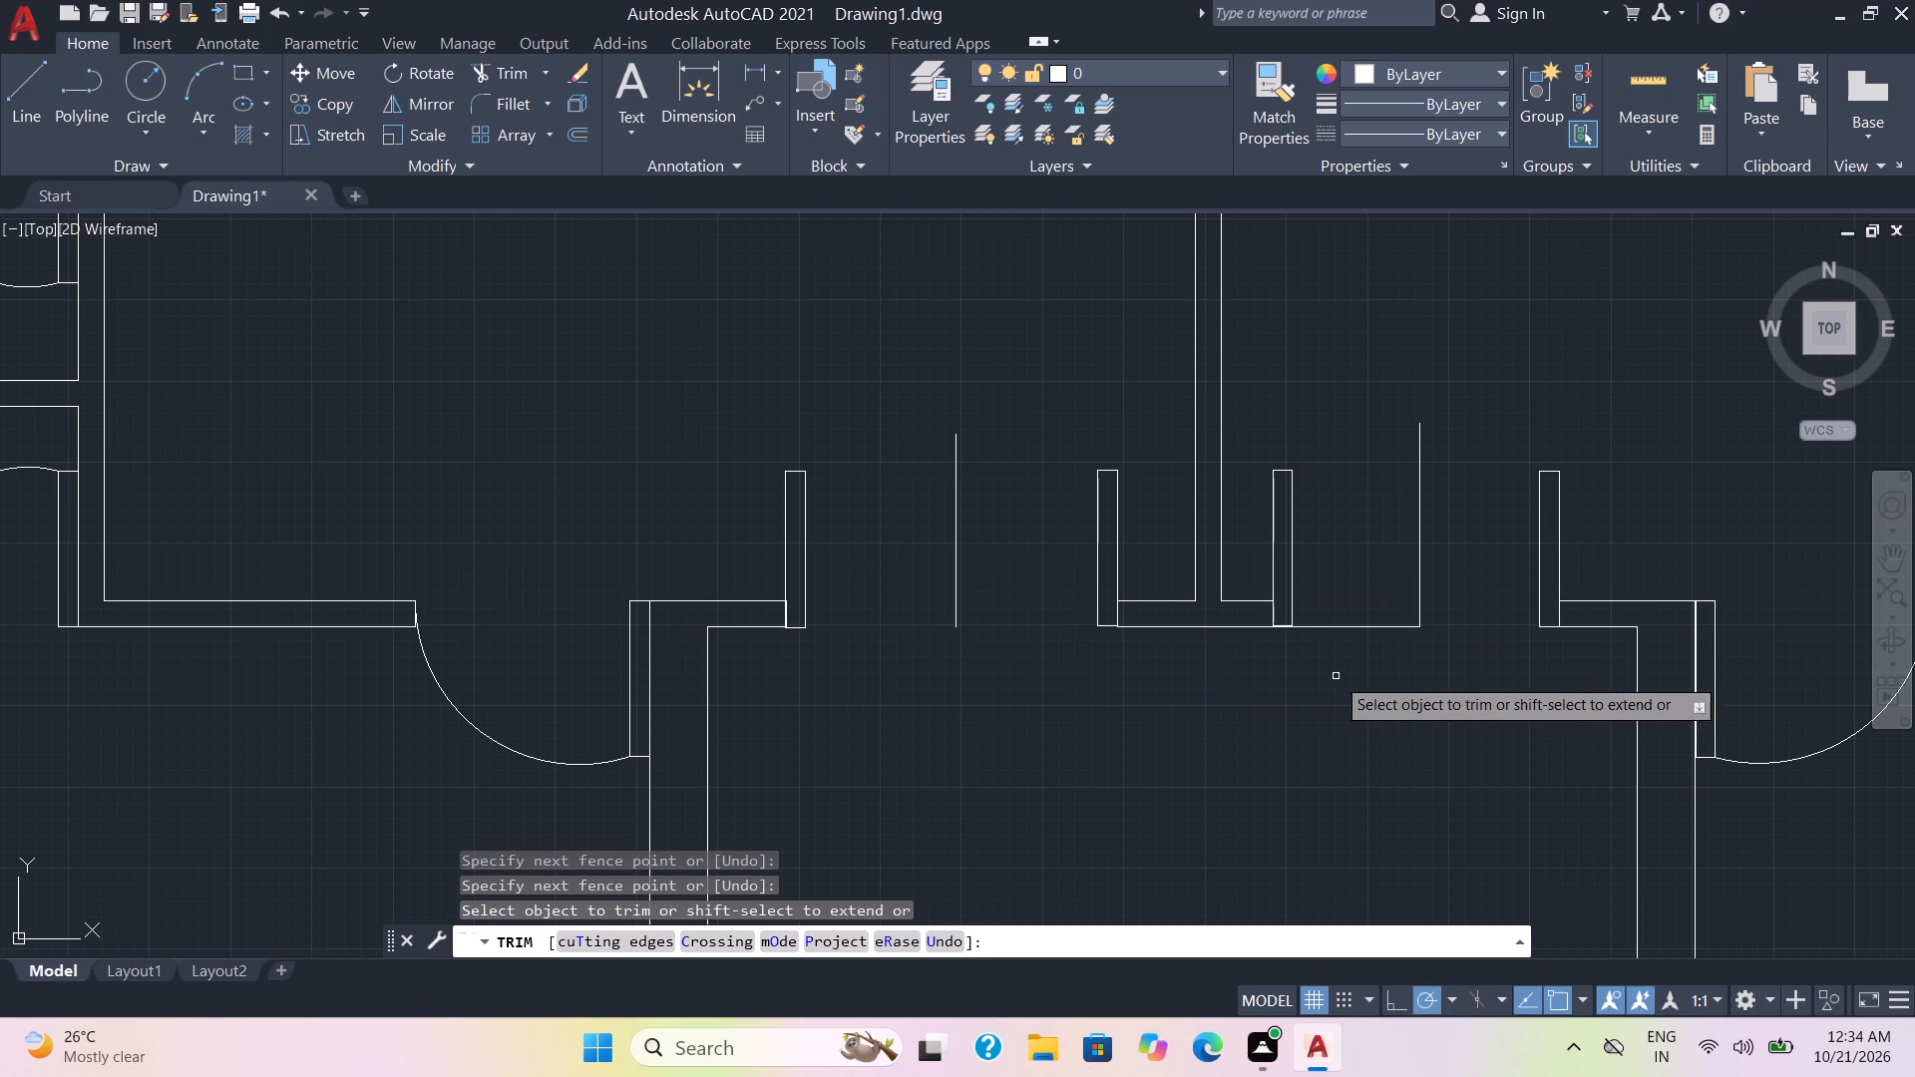
left_click(1359, 648)
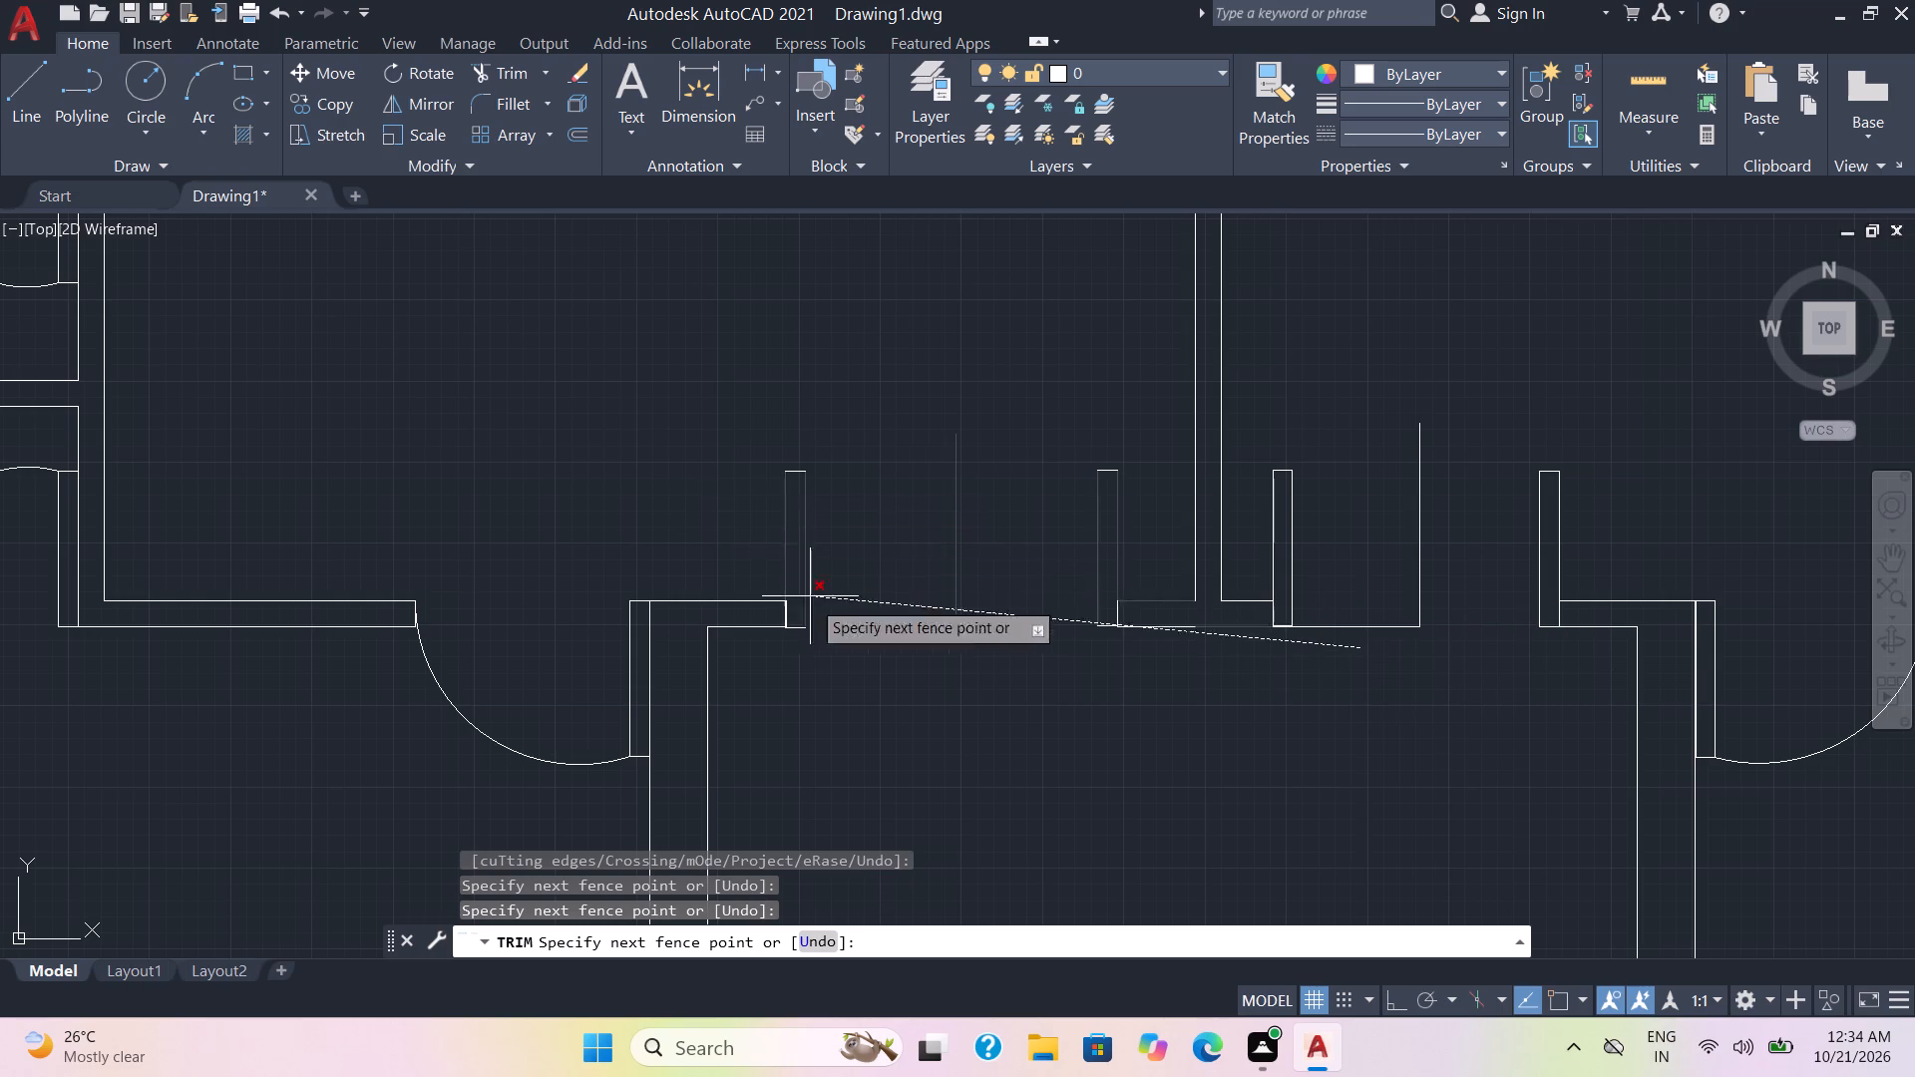
left_click(1372, 577)
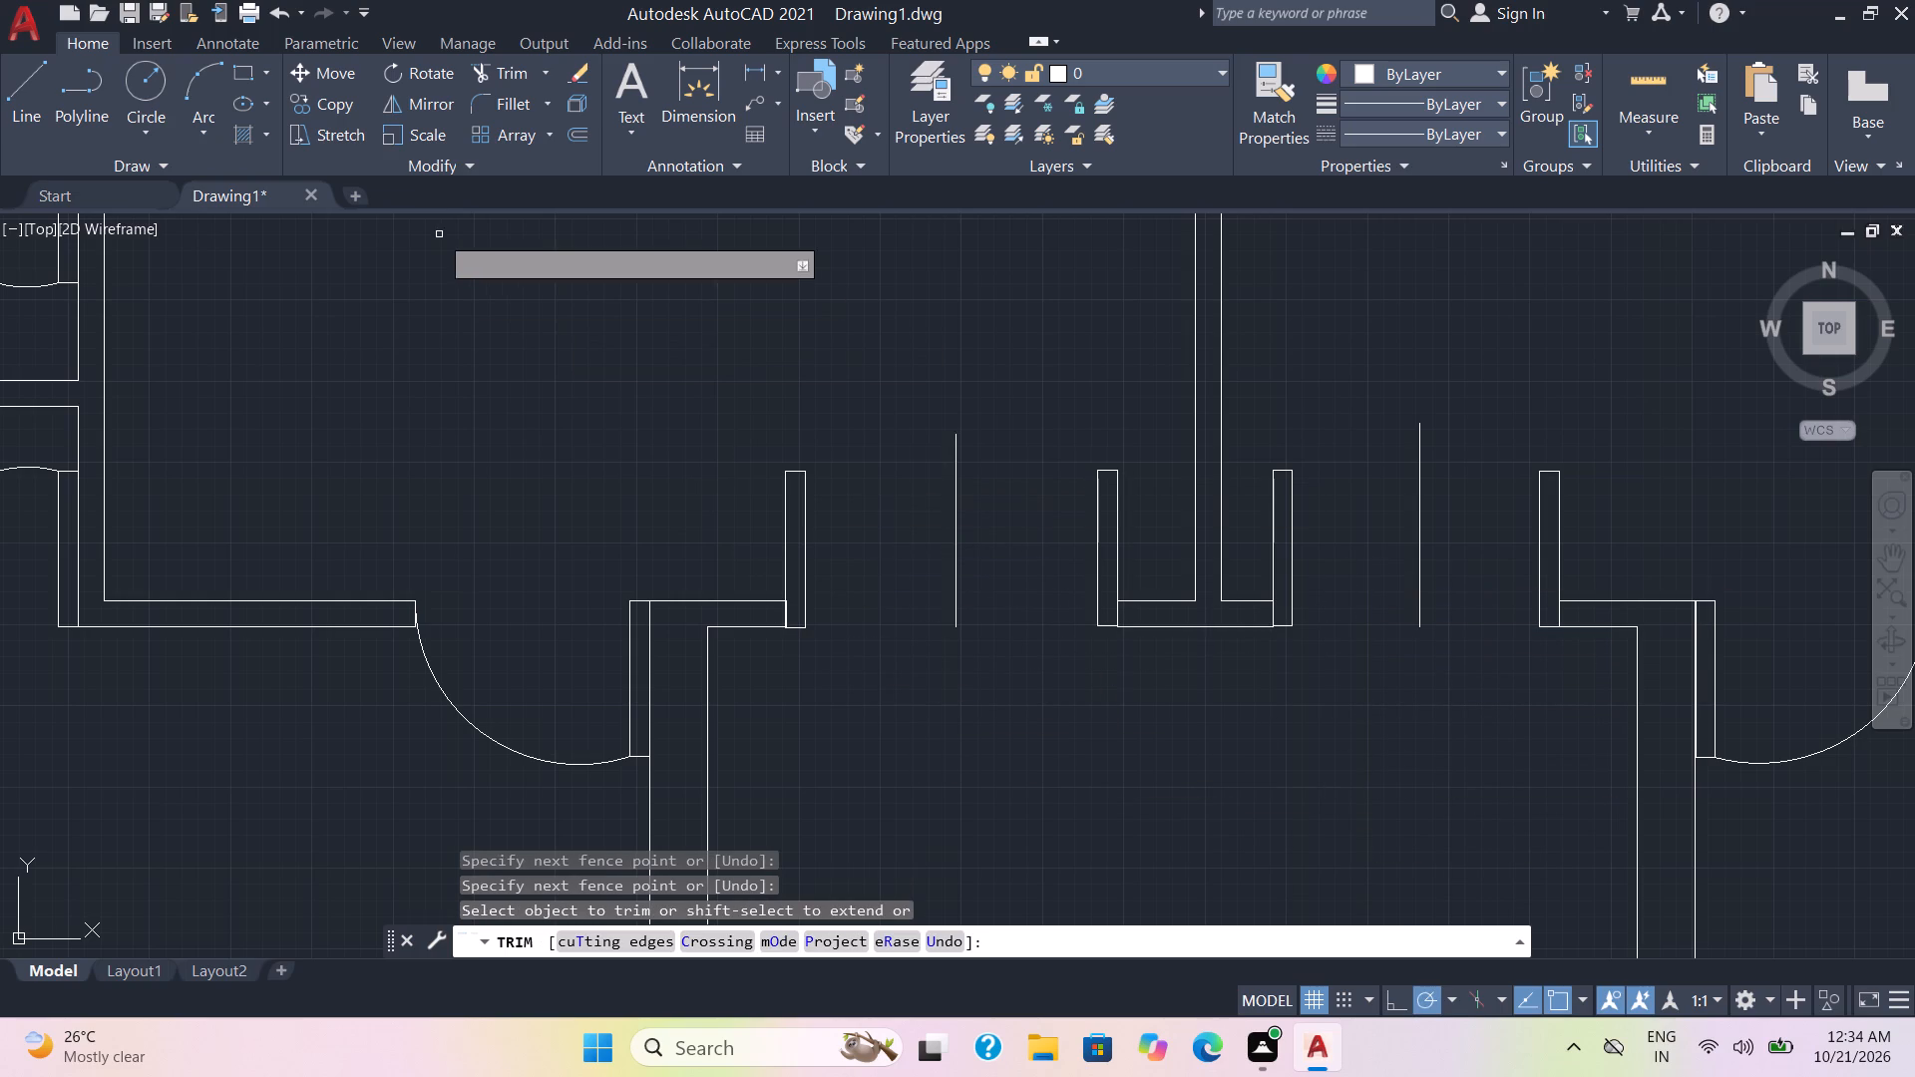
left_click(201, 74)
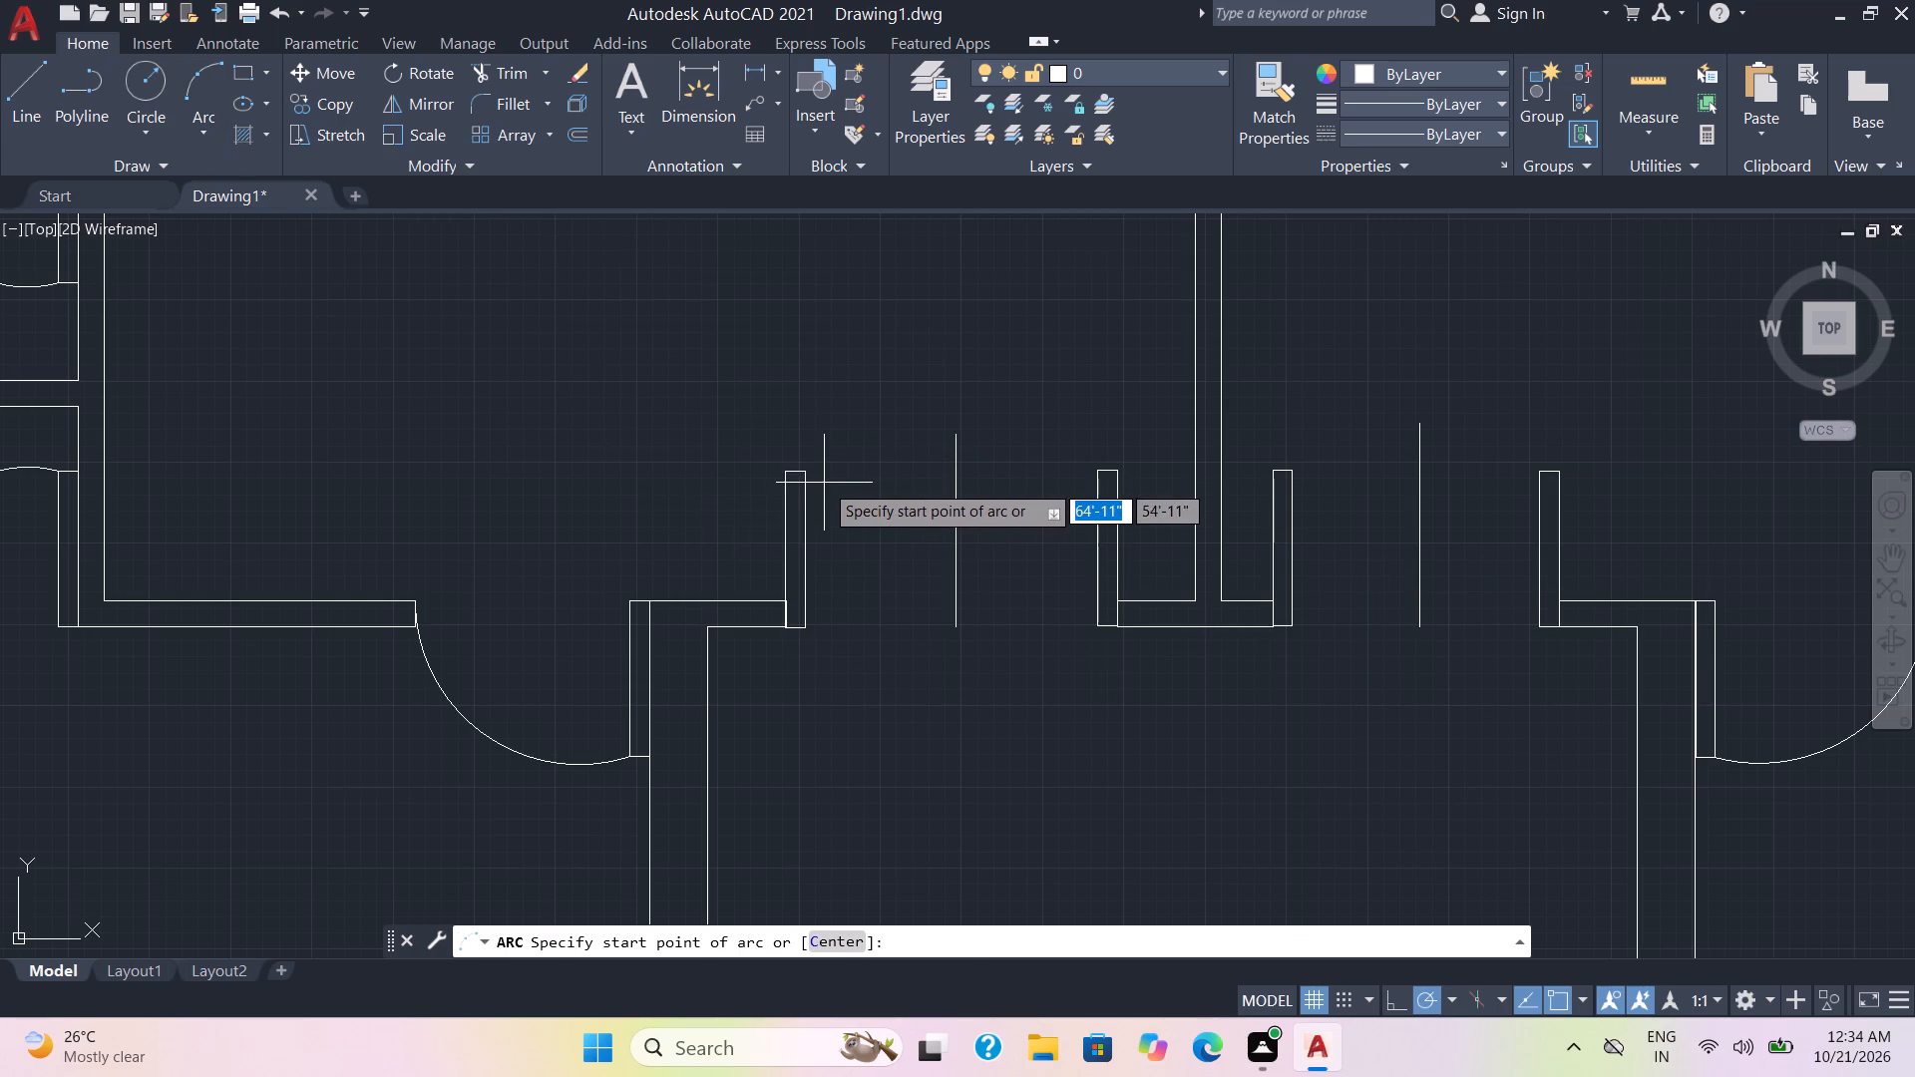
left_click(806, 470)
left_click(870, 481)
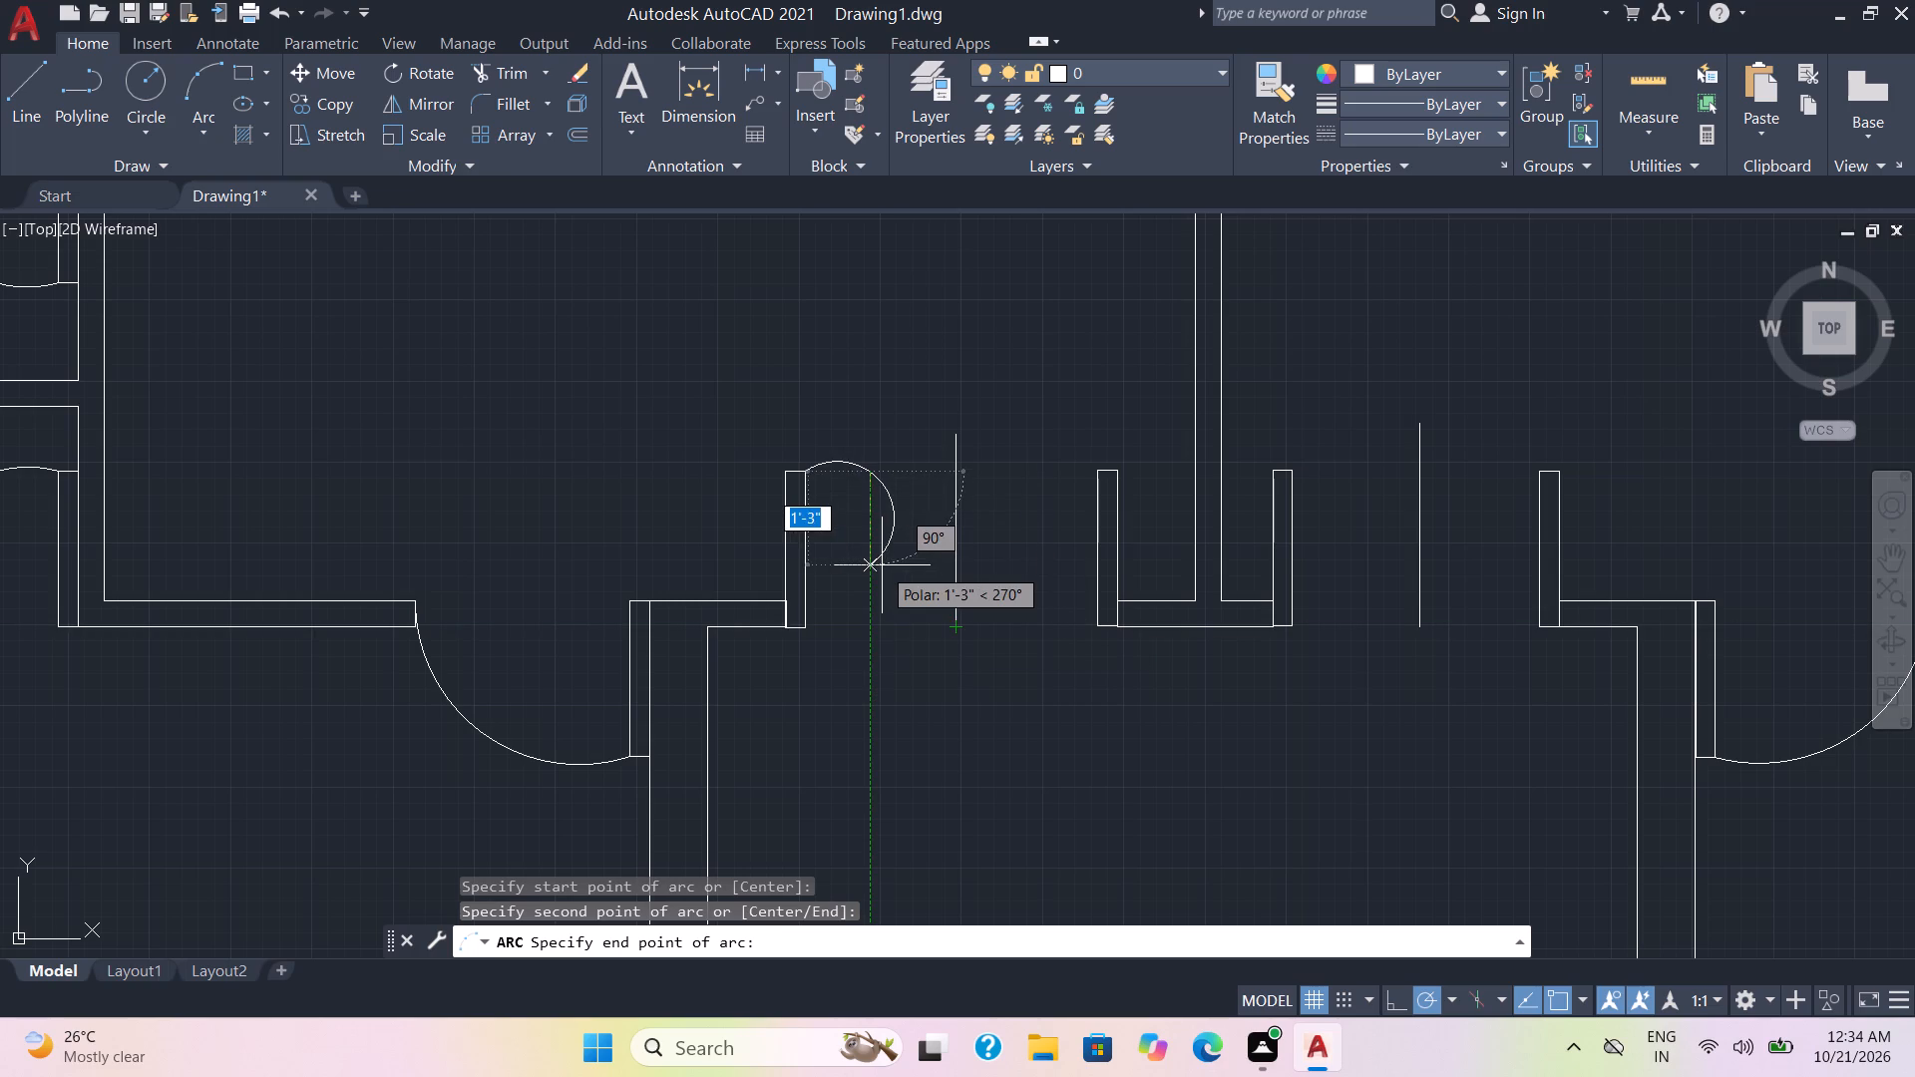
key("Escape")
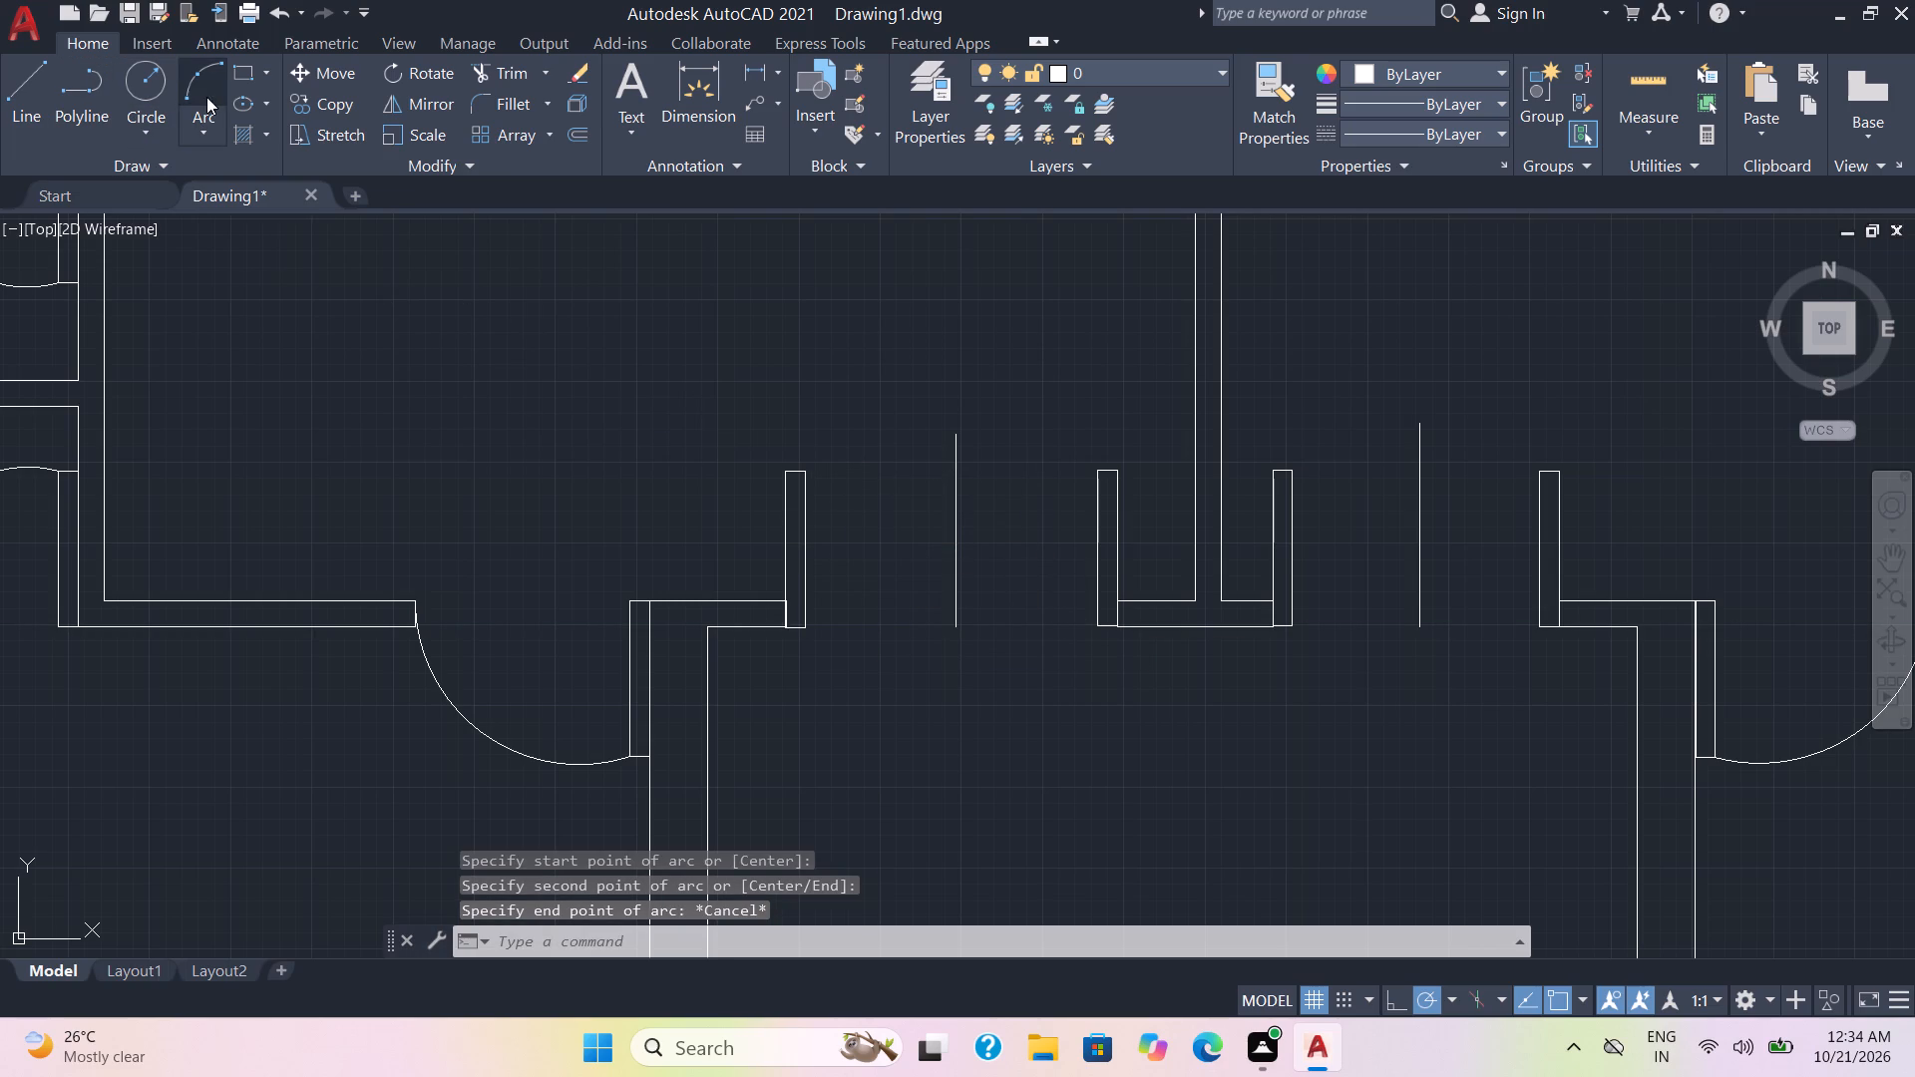
Draw two three-point swing arcs in the left central opening, from each door leaf's top inner corner to the vertical guide's lower end.
left_click(206, 97)
left_click(803, 475)
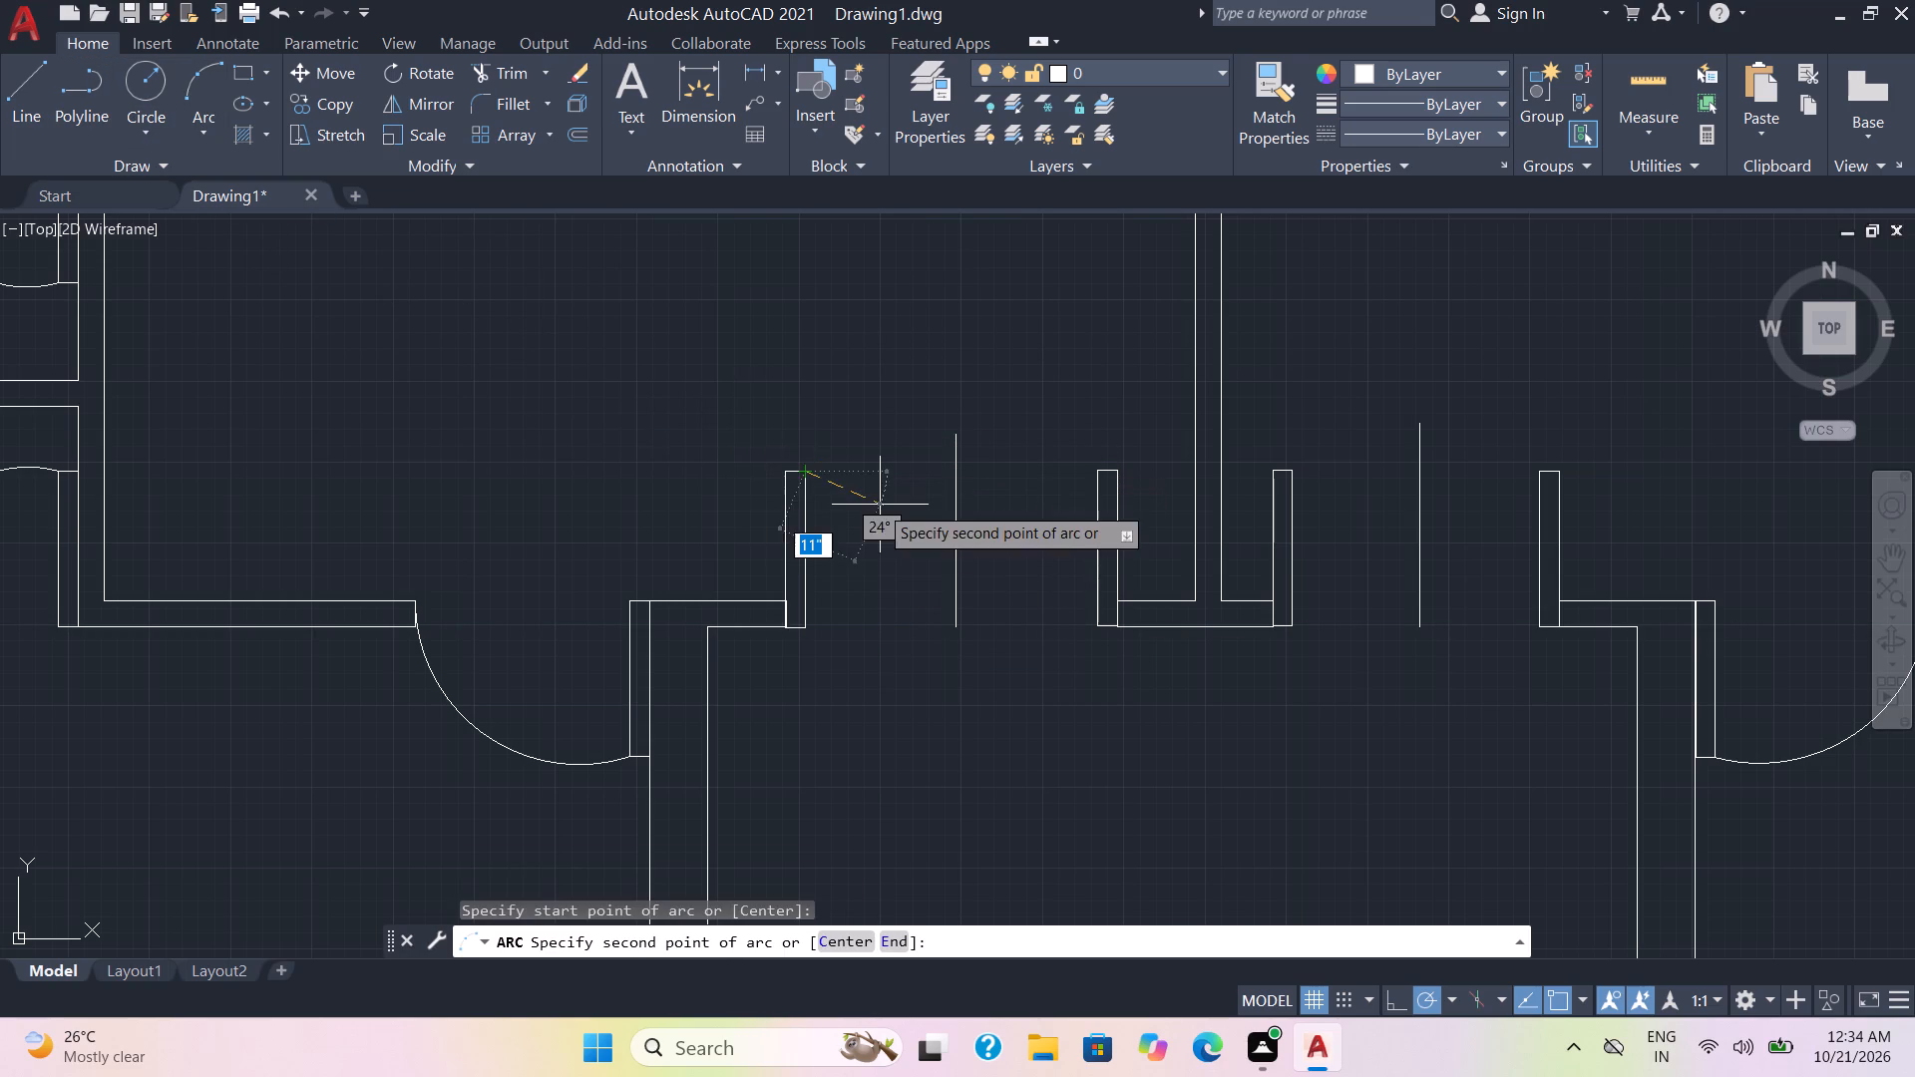
left_click(883, 506)
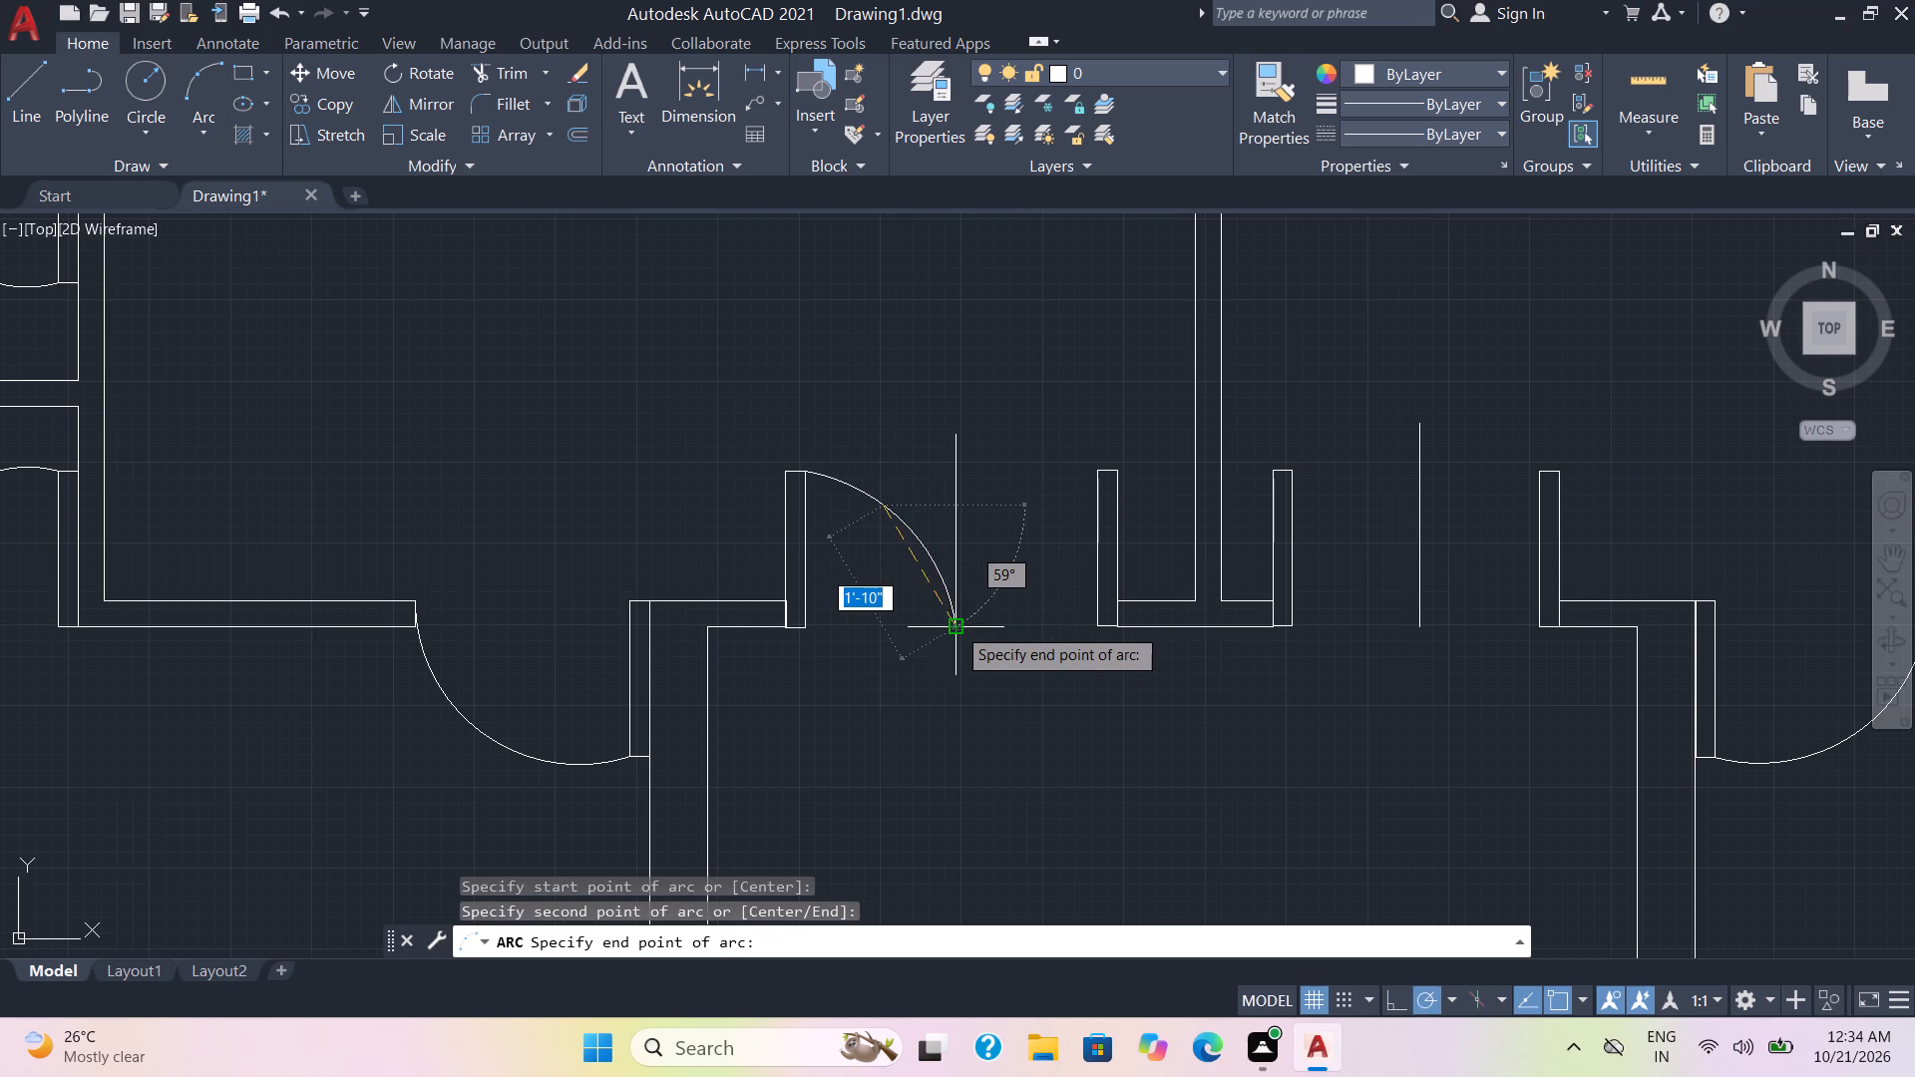
left_click(957, 626)
key("space")
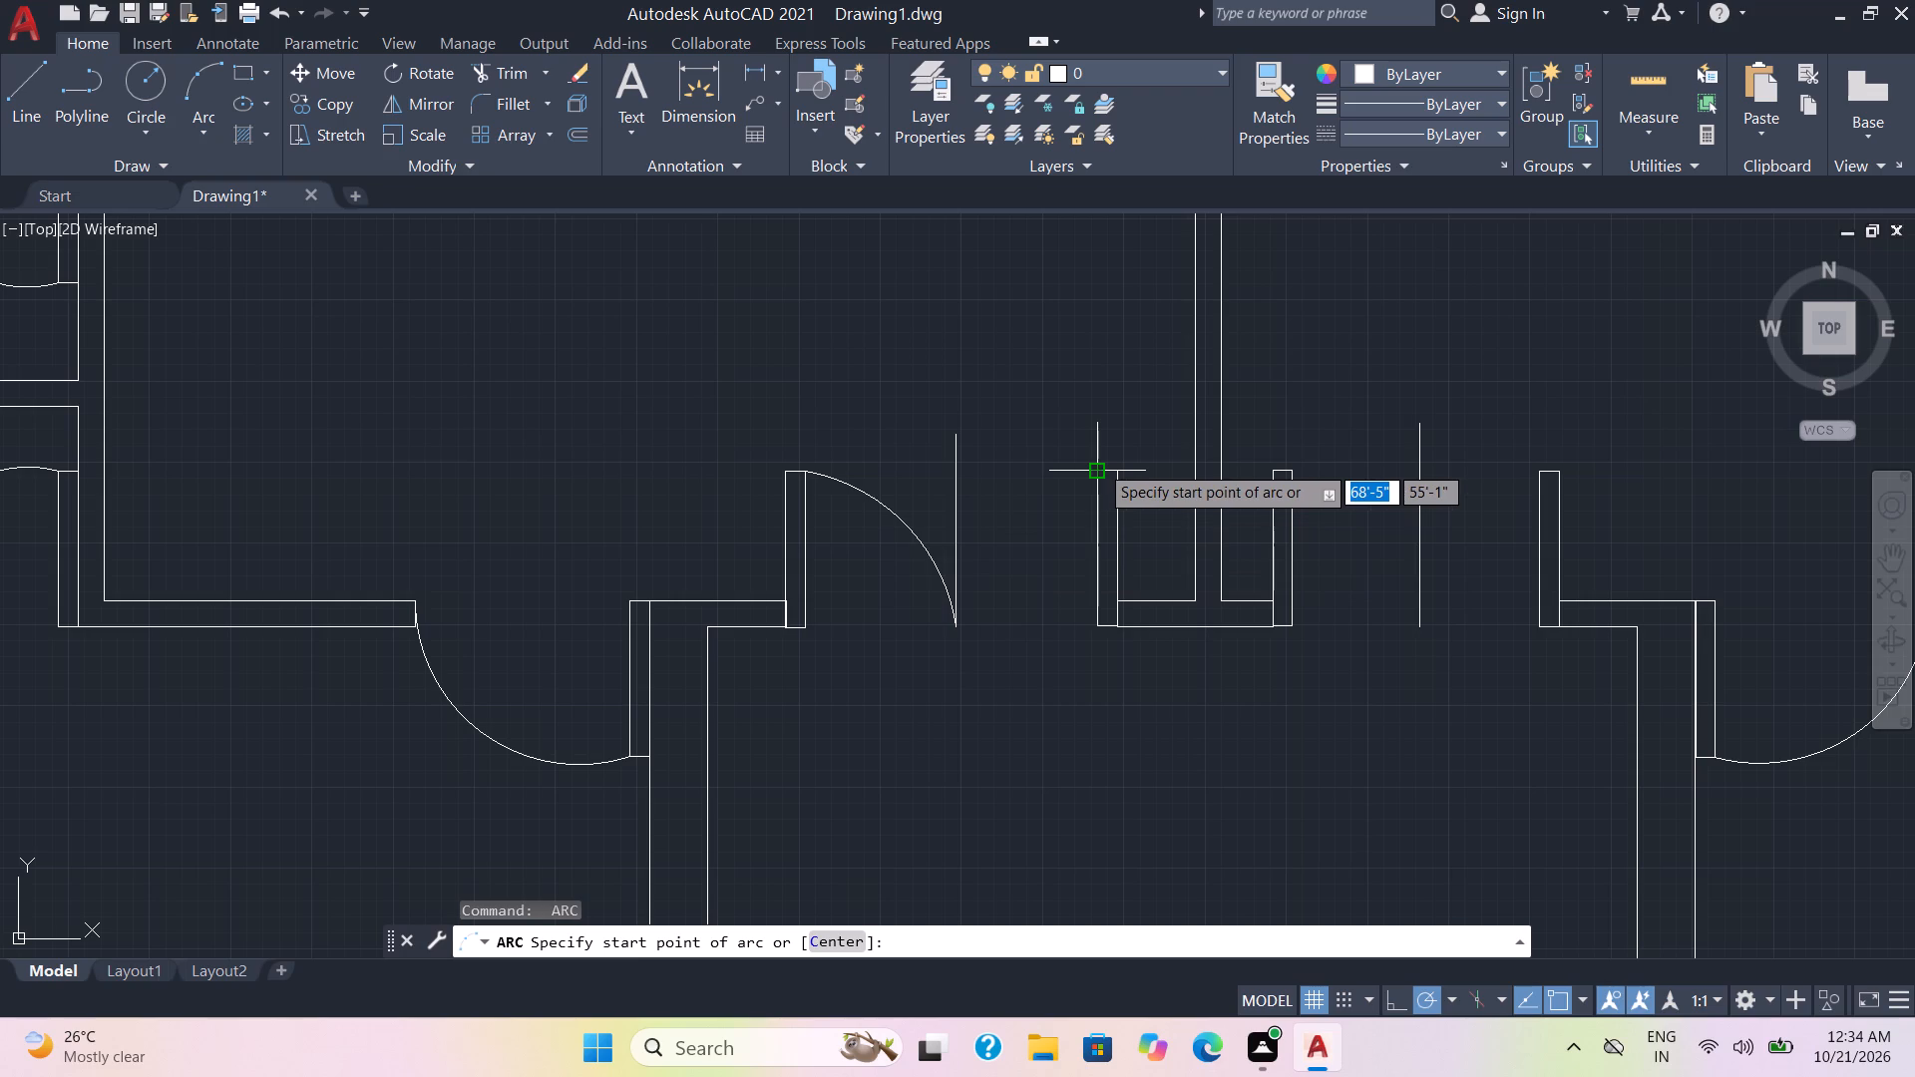
left_click(1099, 465)
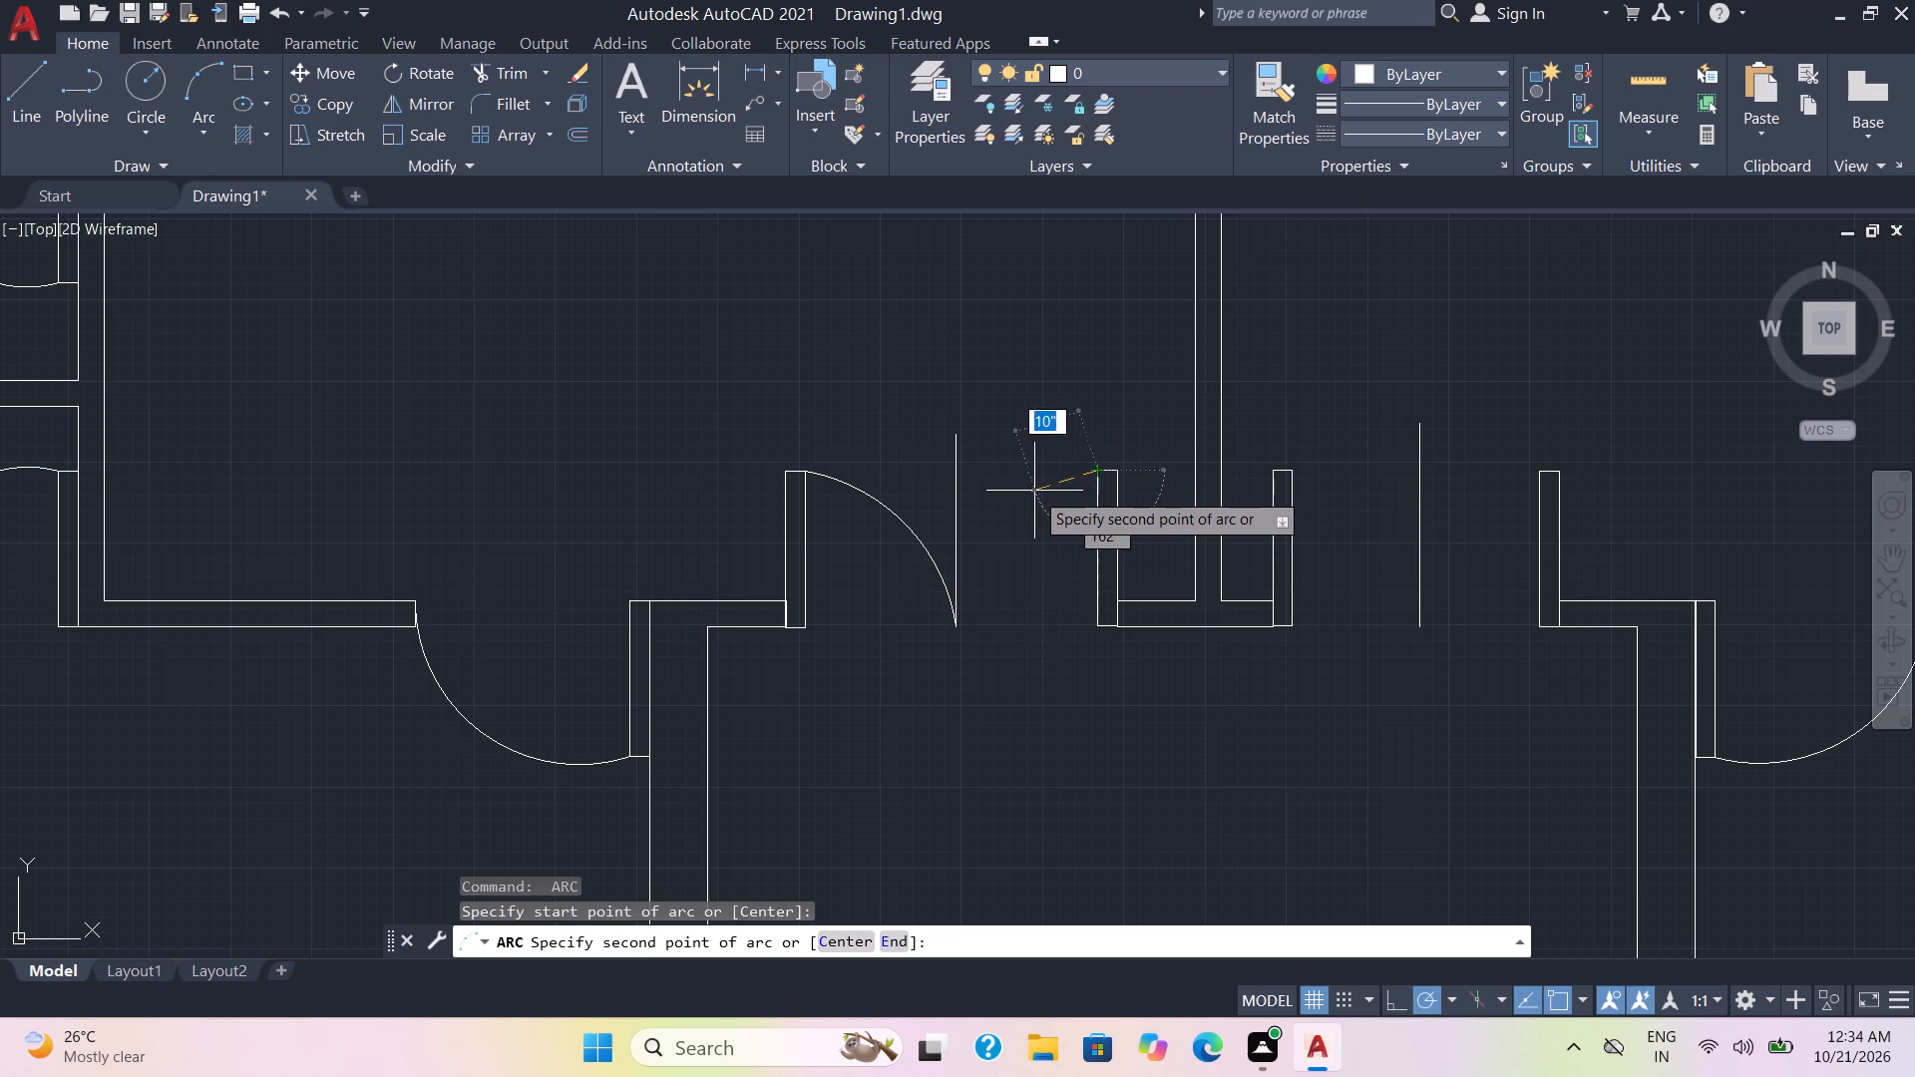
left_click(1034, 491)
left_click(957, 627)
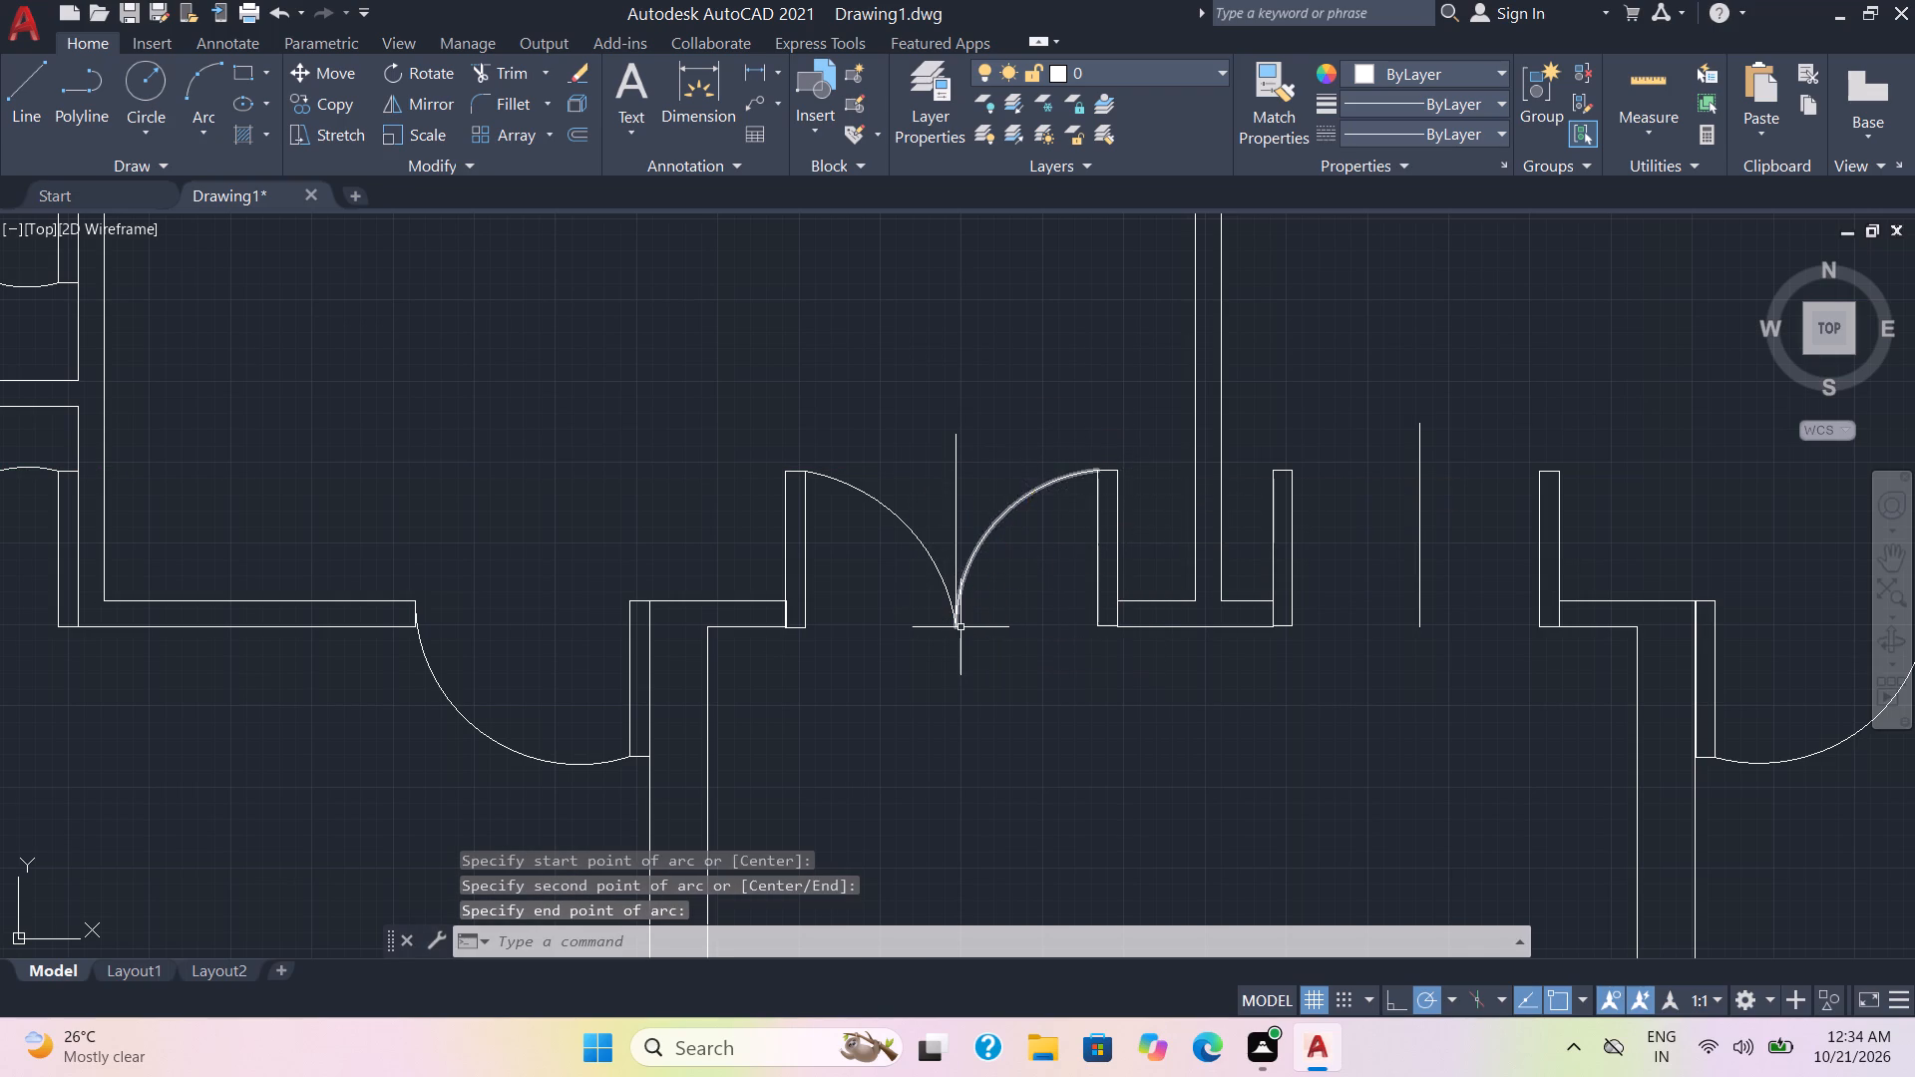
Draw two three-point swing arcs in the right central opening, from each leaf's top inner corner to the vertical guide's lower end.
key("space")
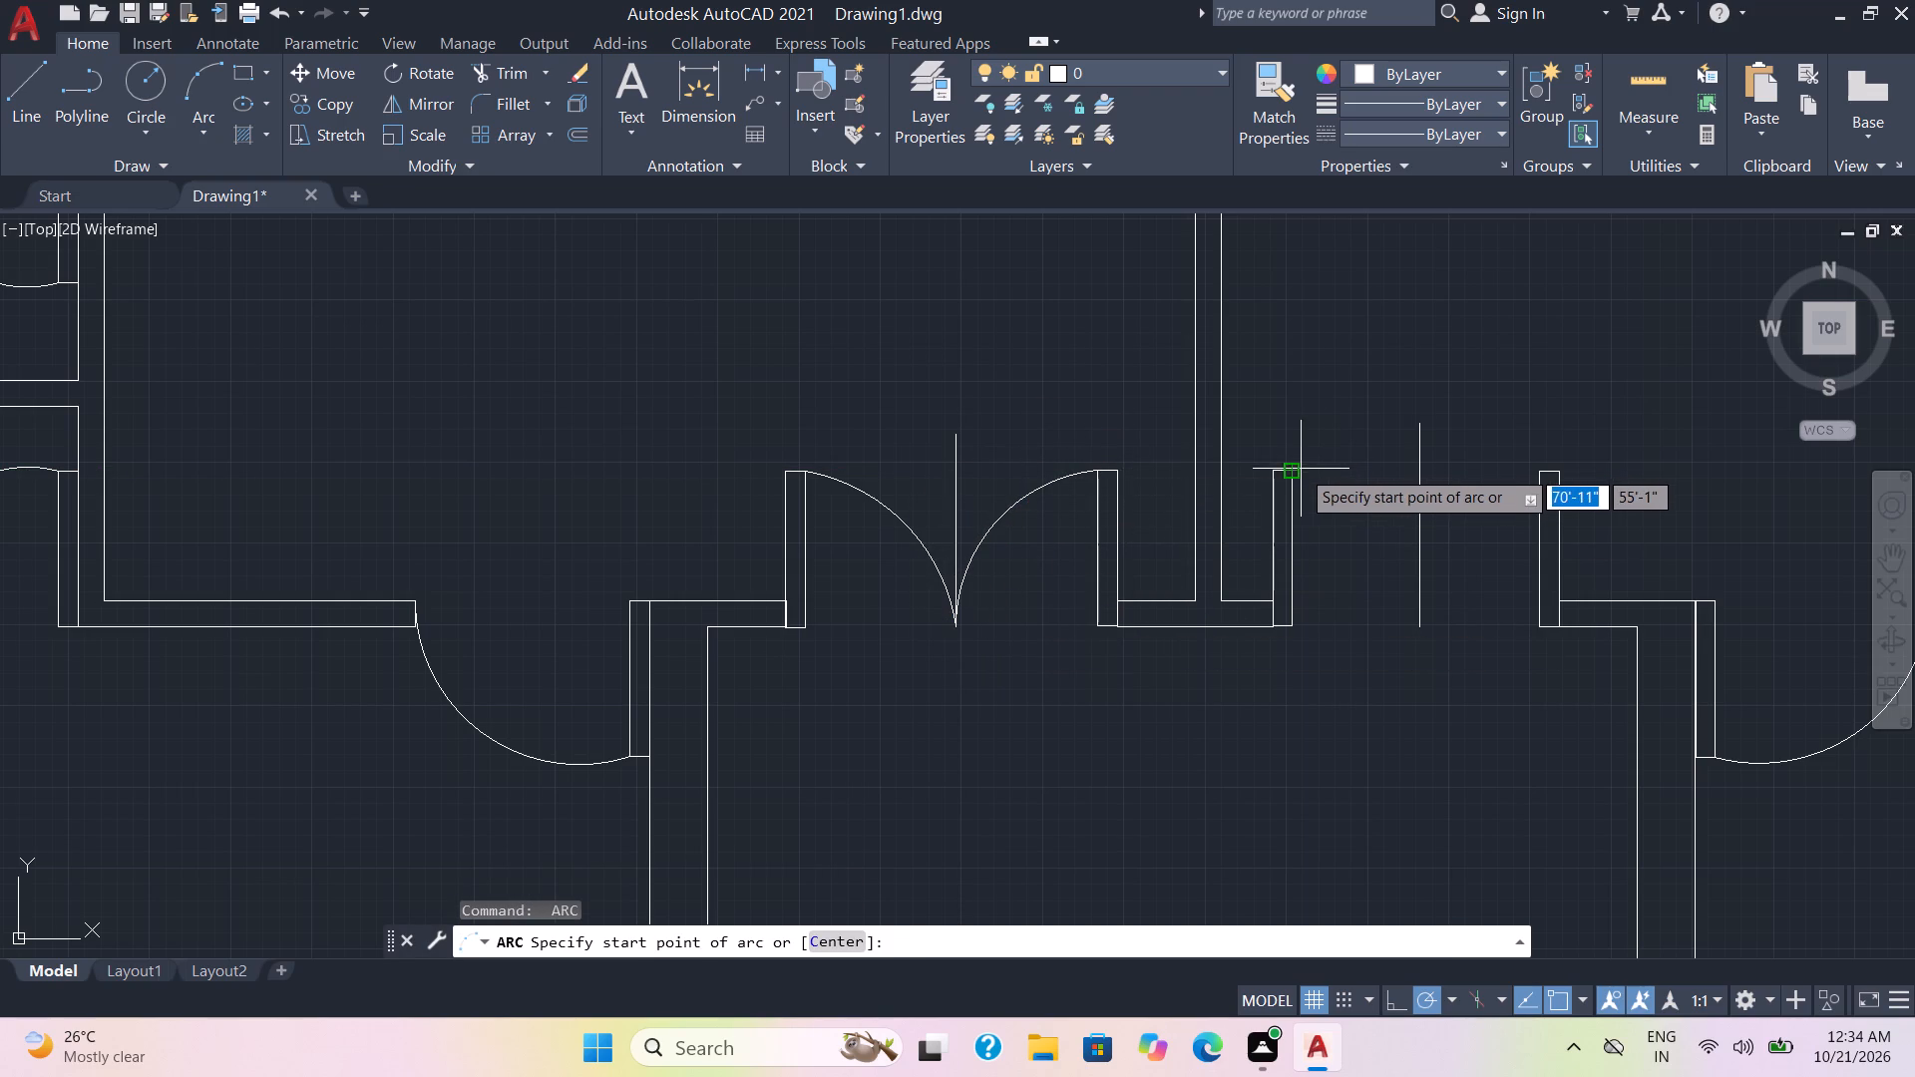
left_click(1291, 469)
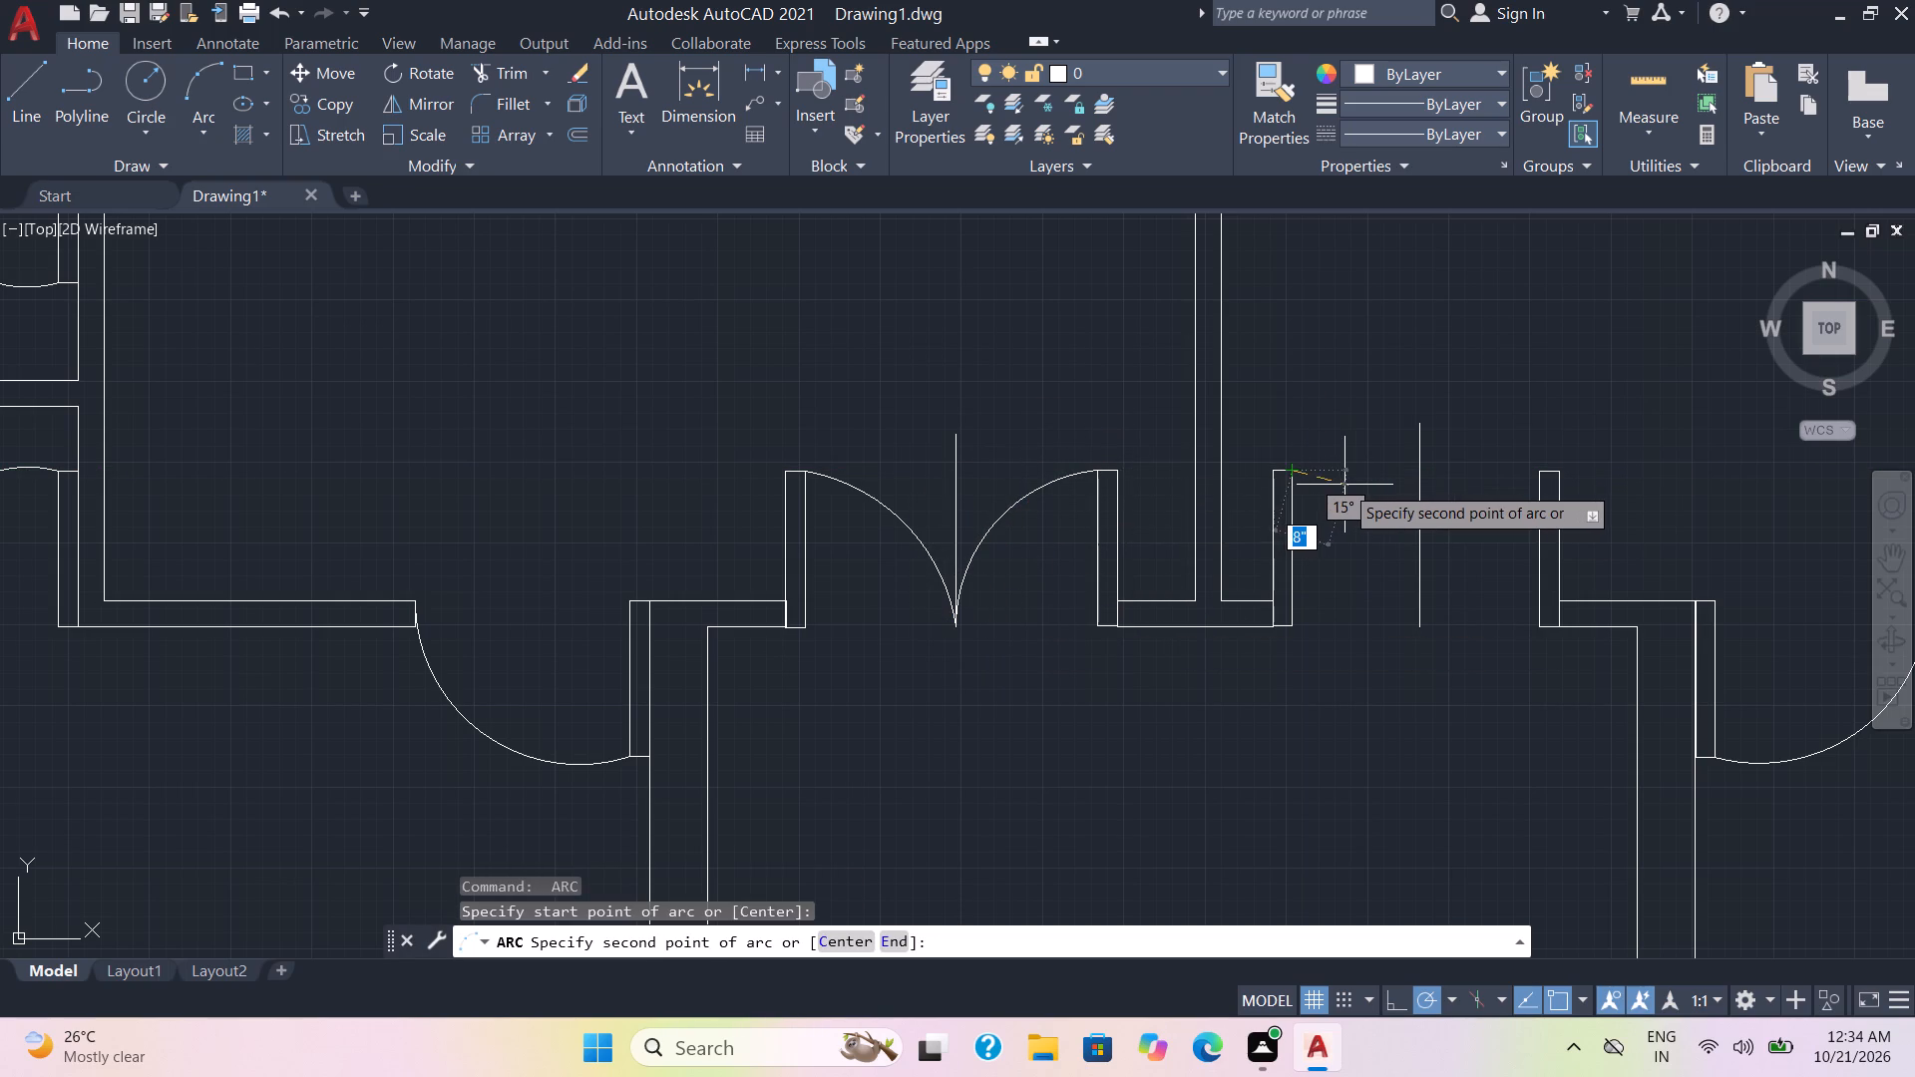
left_click(1350, 488)
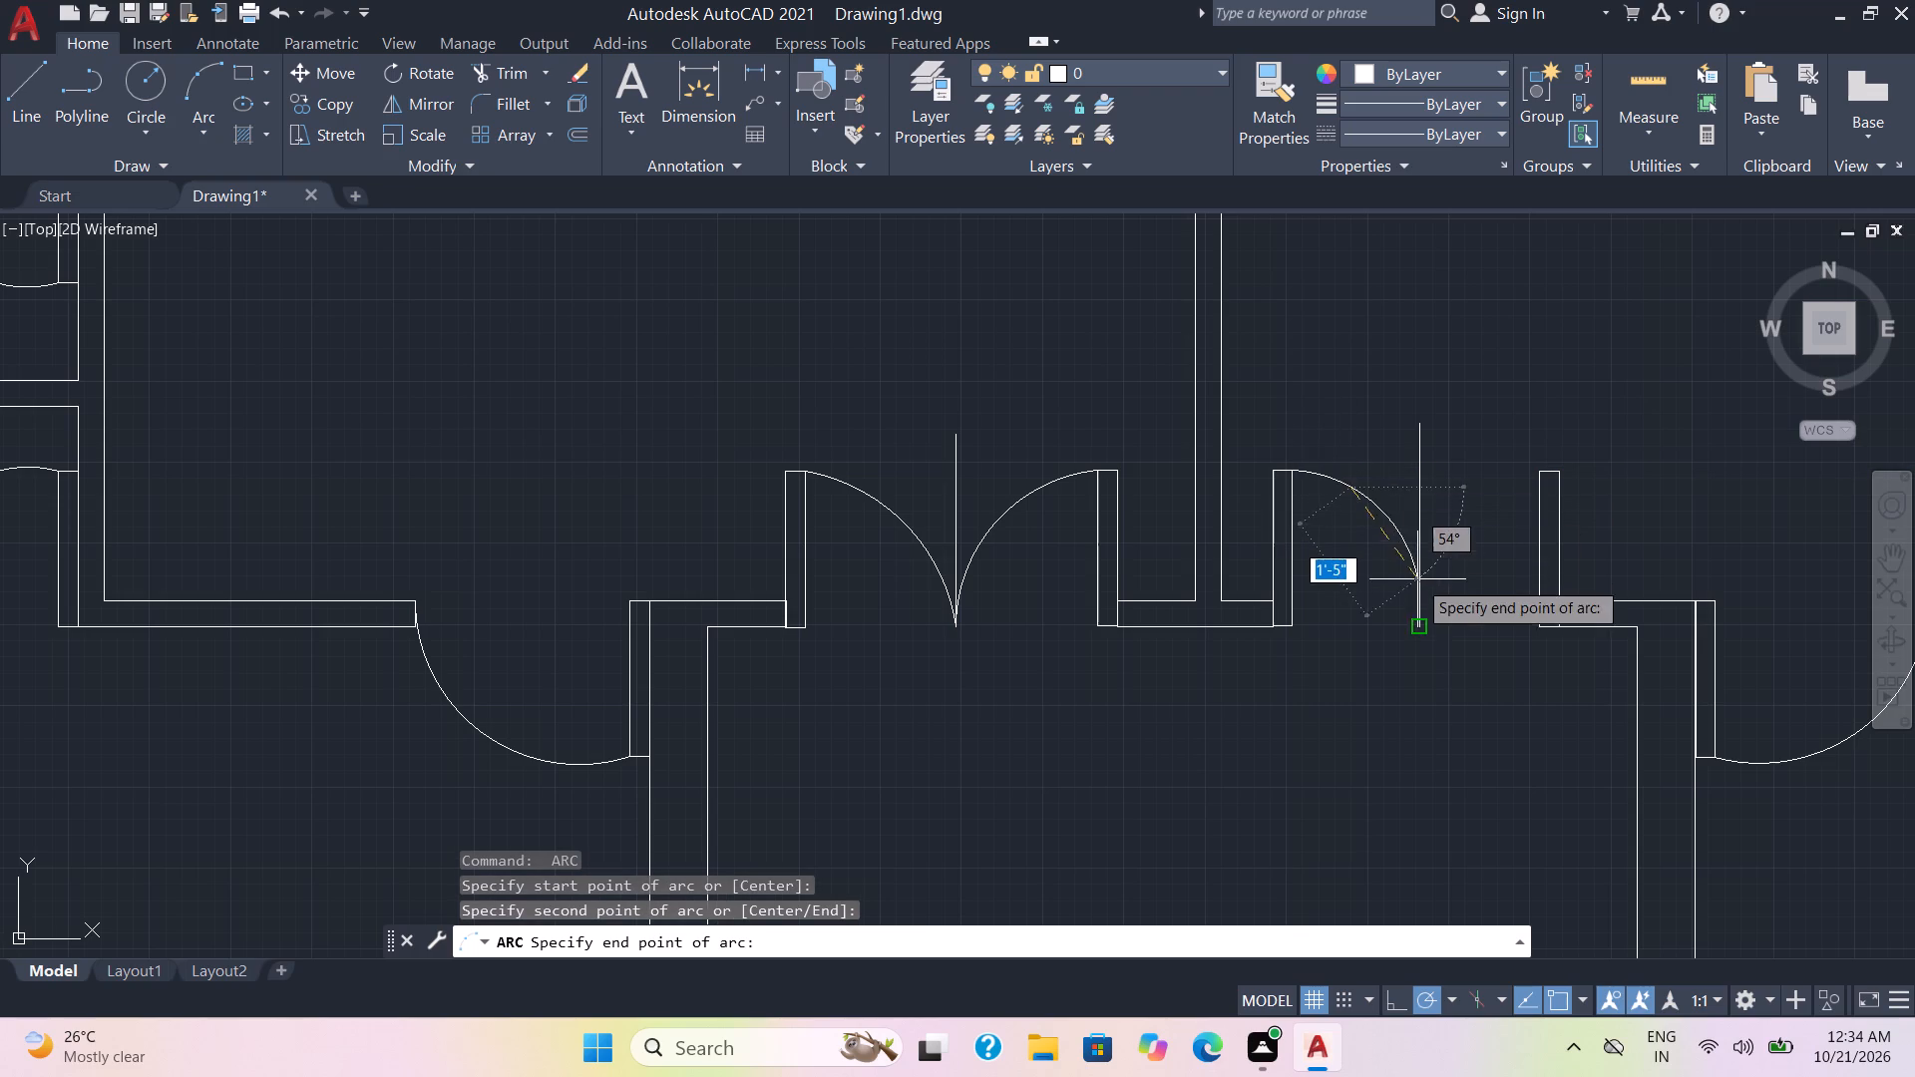
left_click(1417, 631)
key("space")
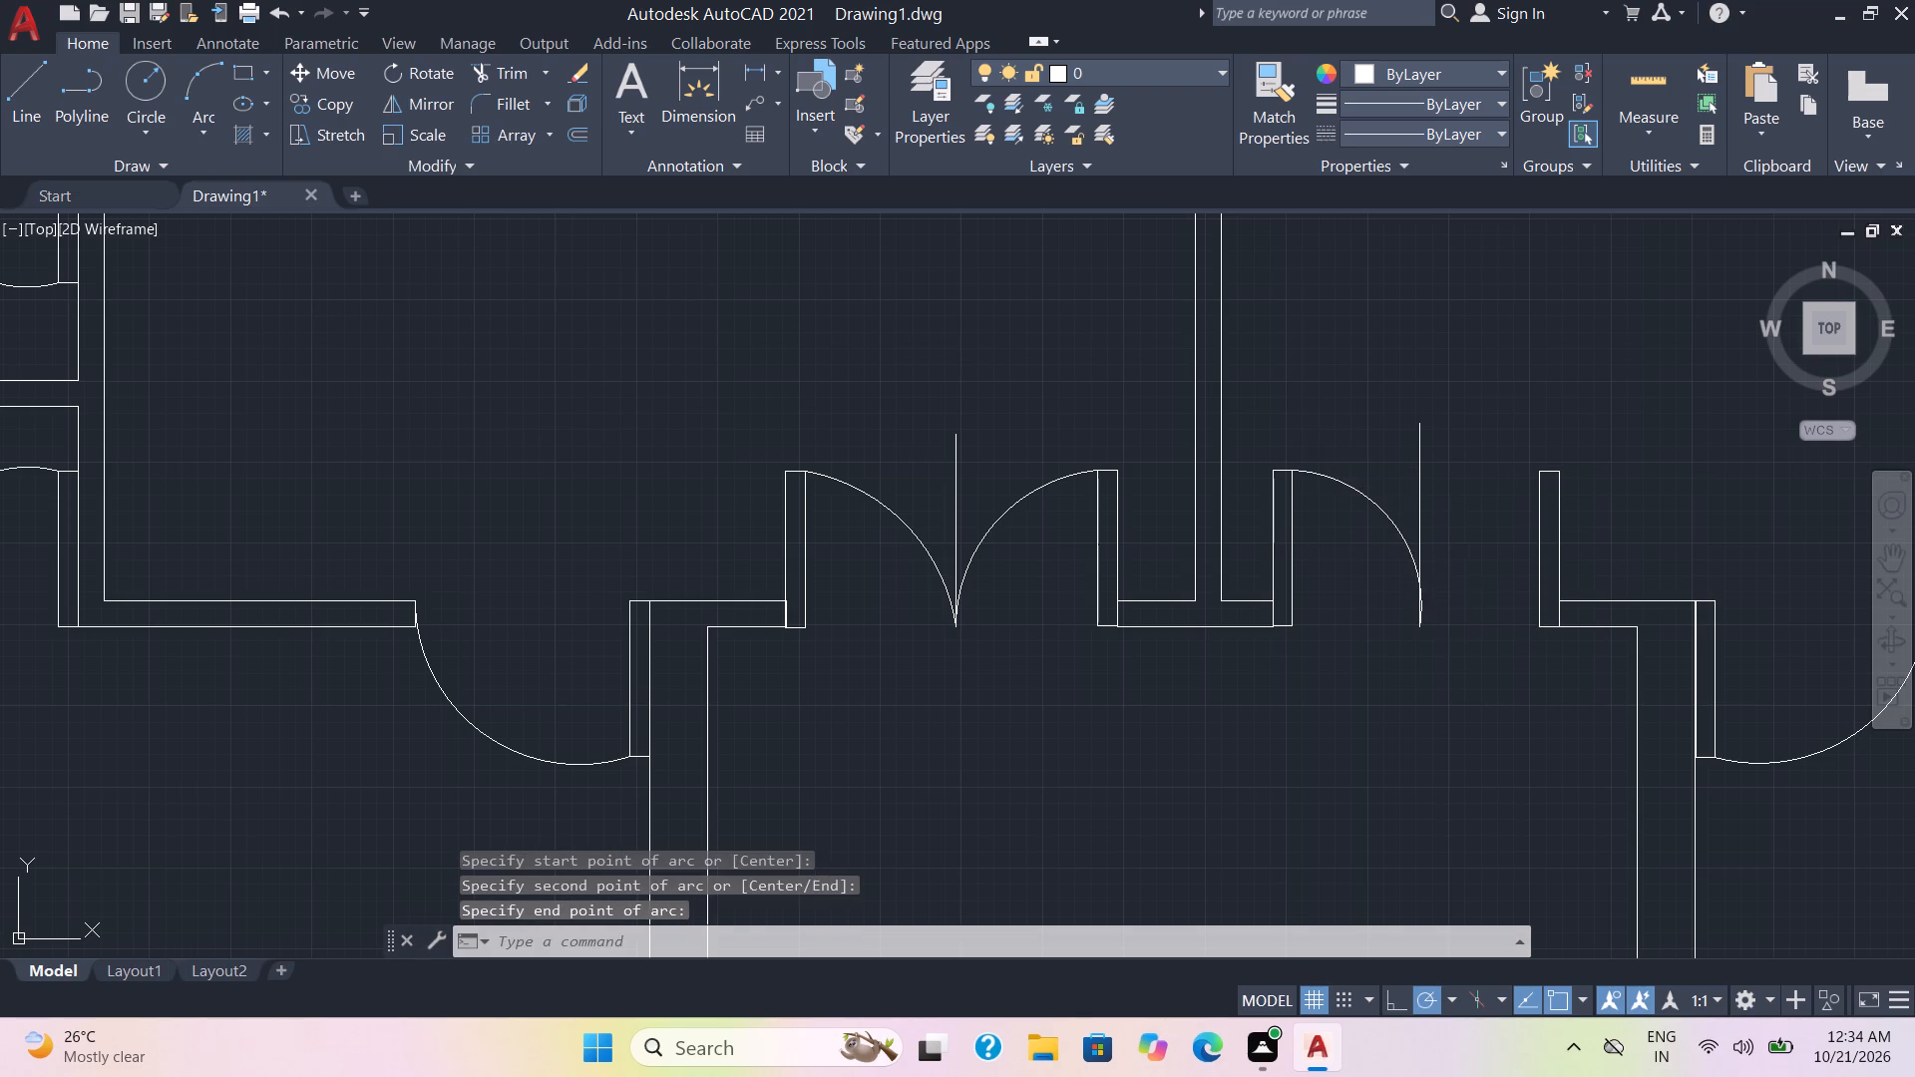
left_click(1542, 477)
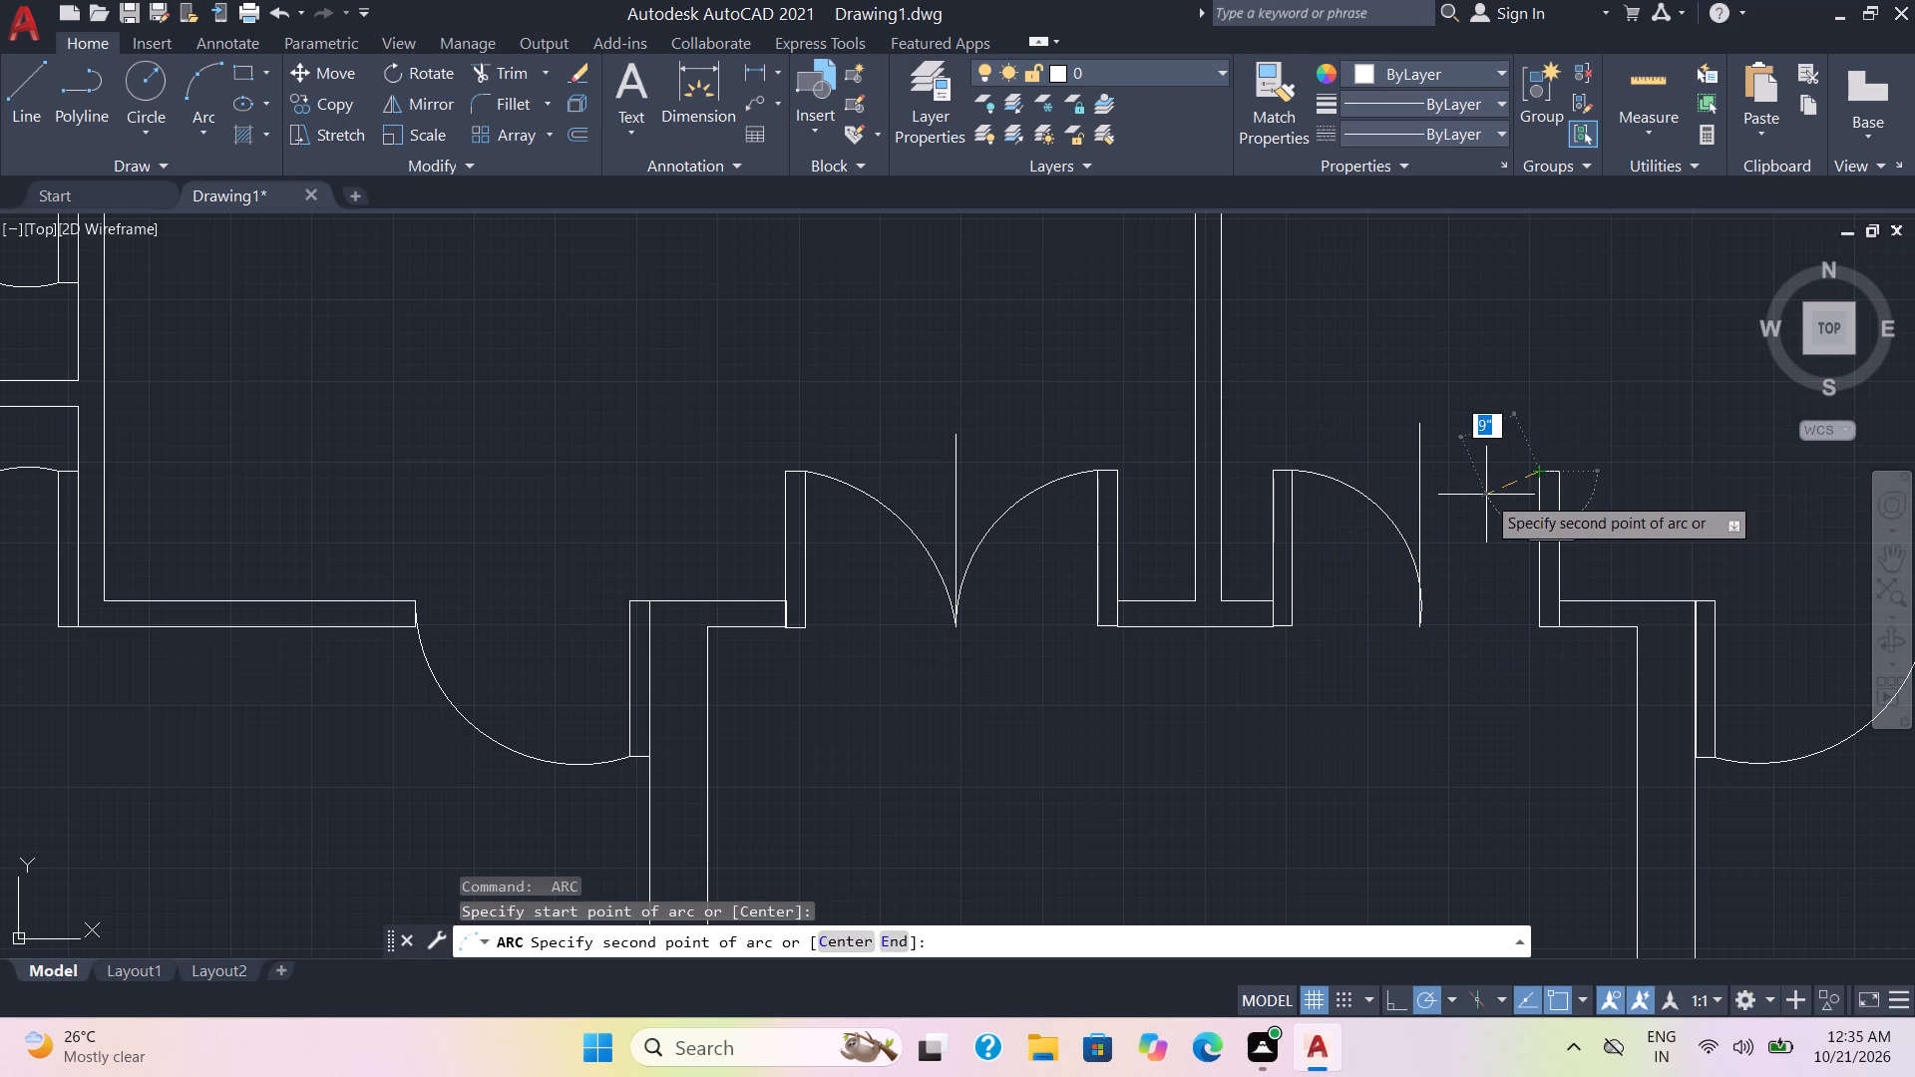
left_click(1486, 495)
left_click(1419, 624)
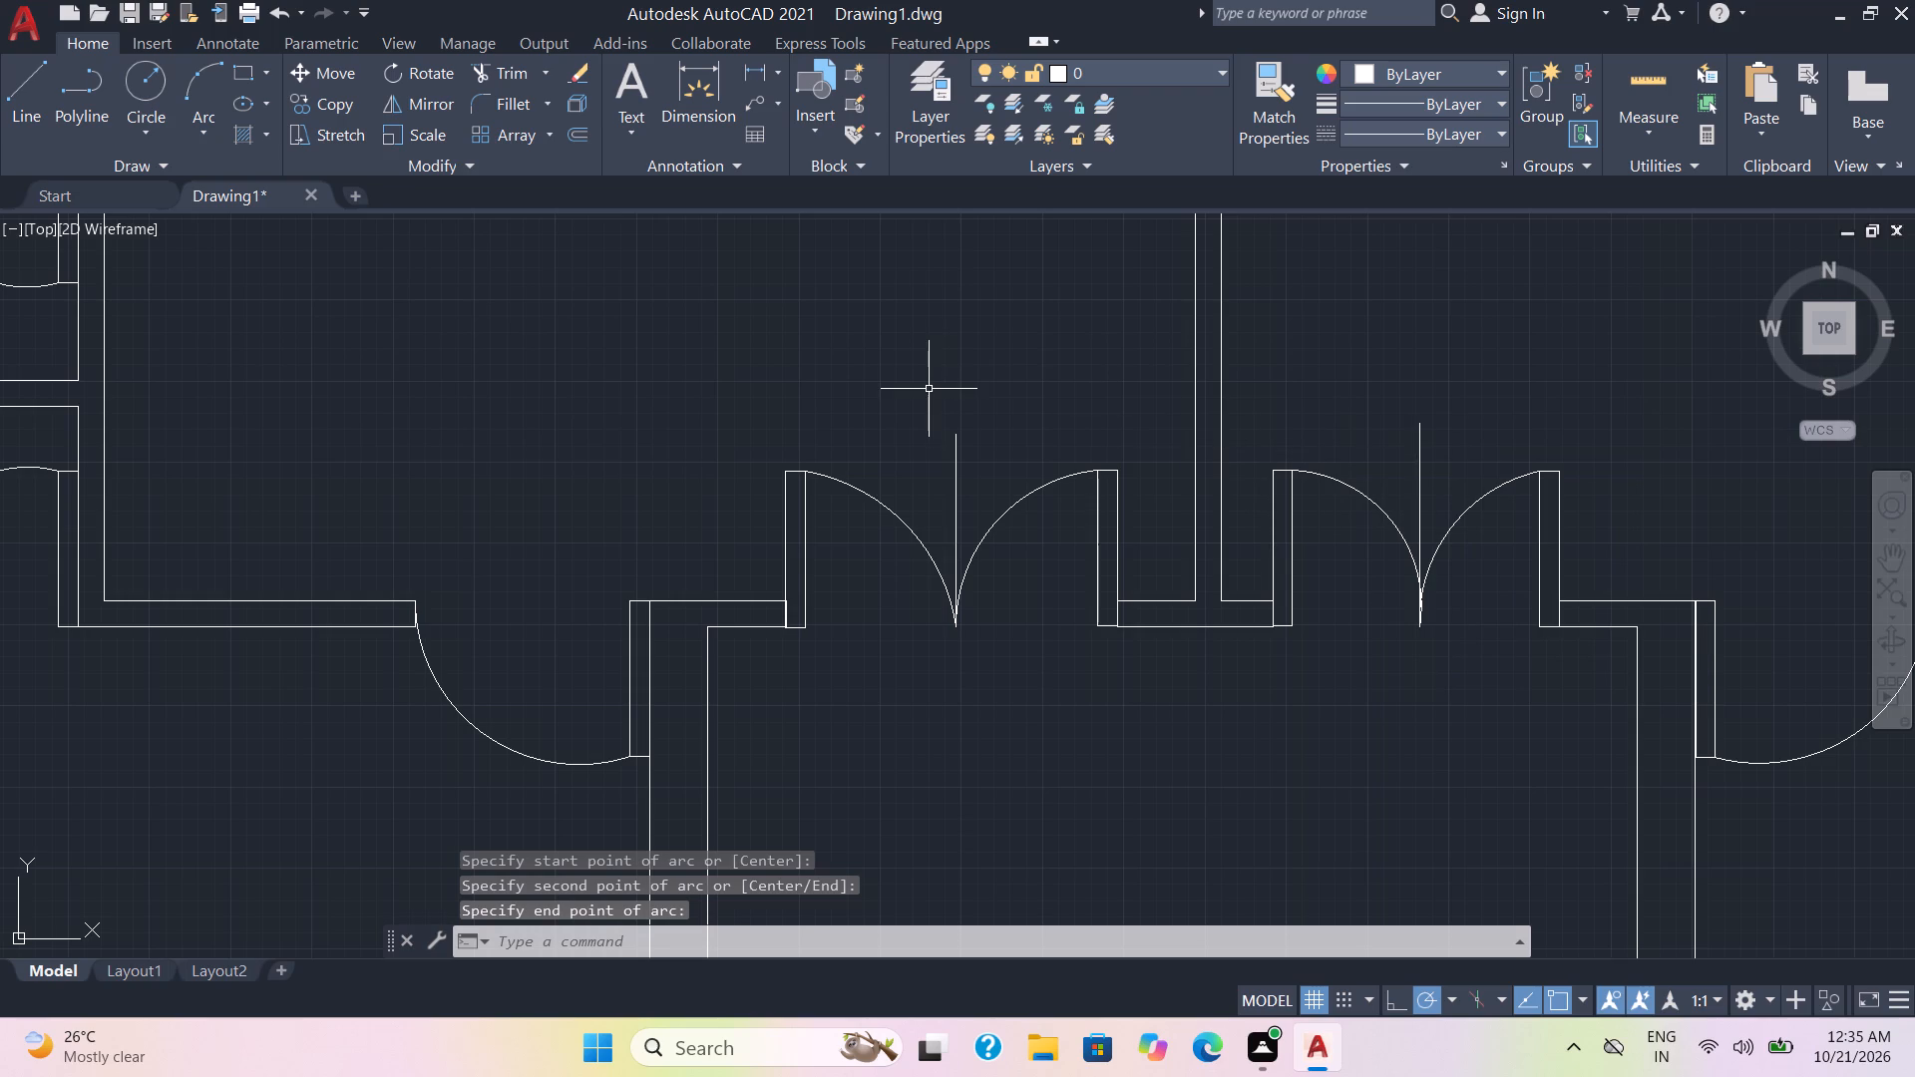
Delete the vertical guide lines in the middle of both central double-door openings.
left_click(956, 461)
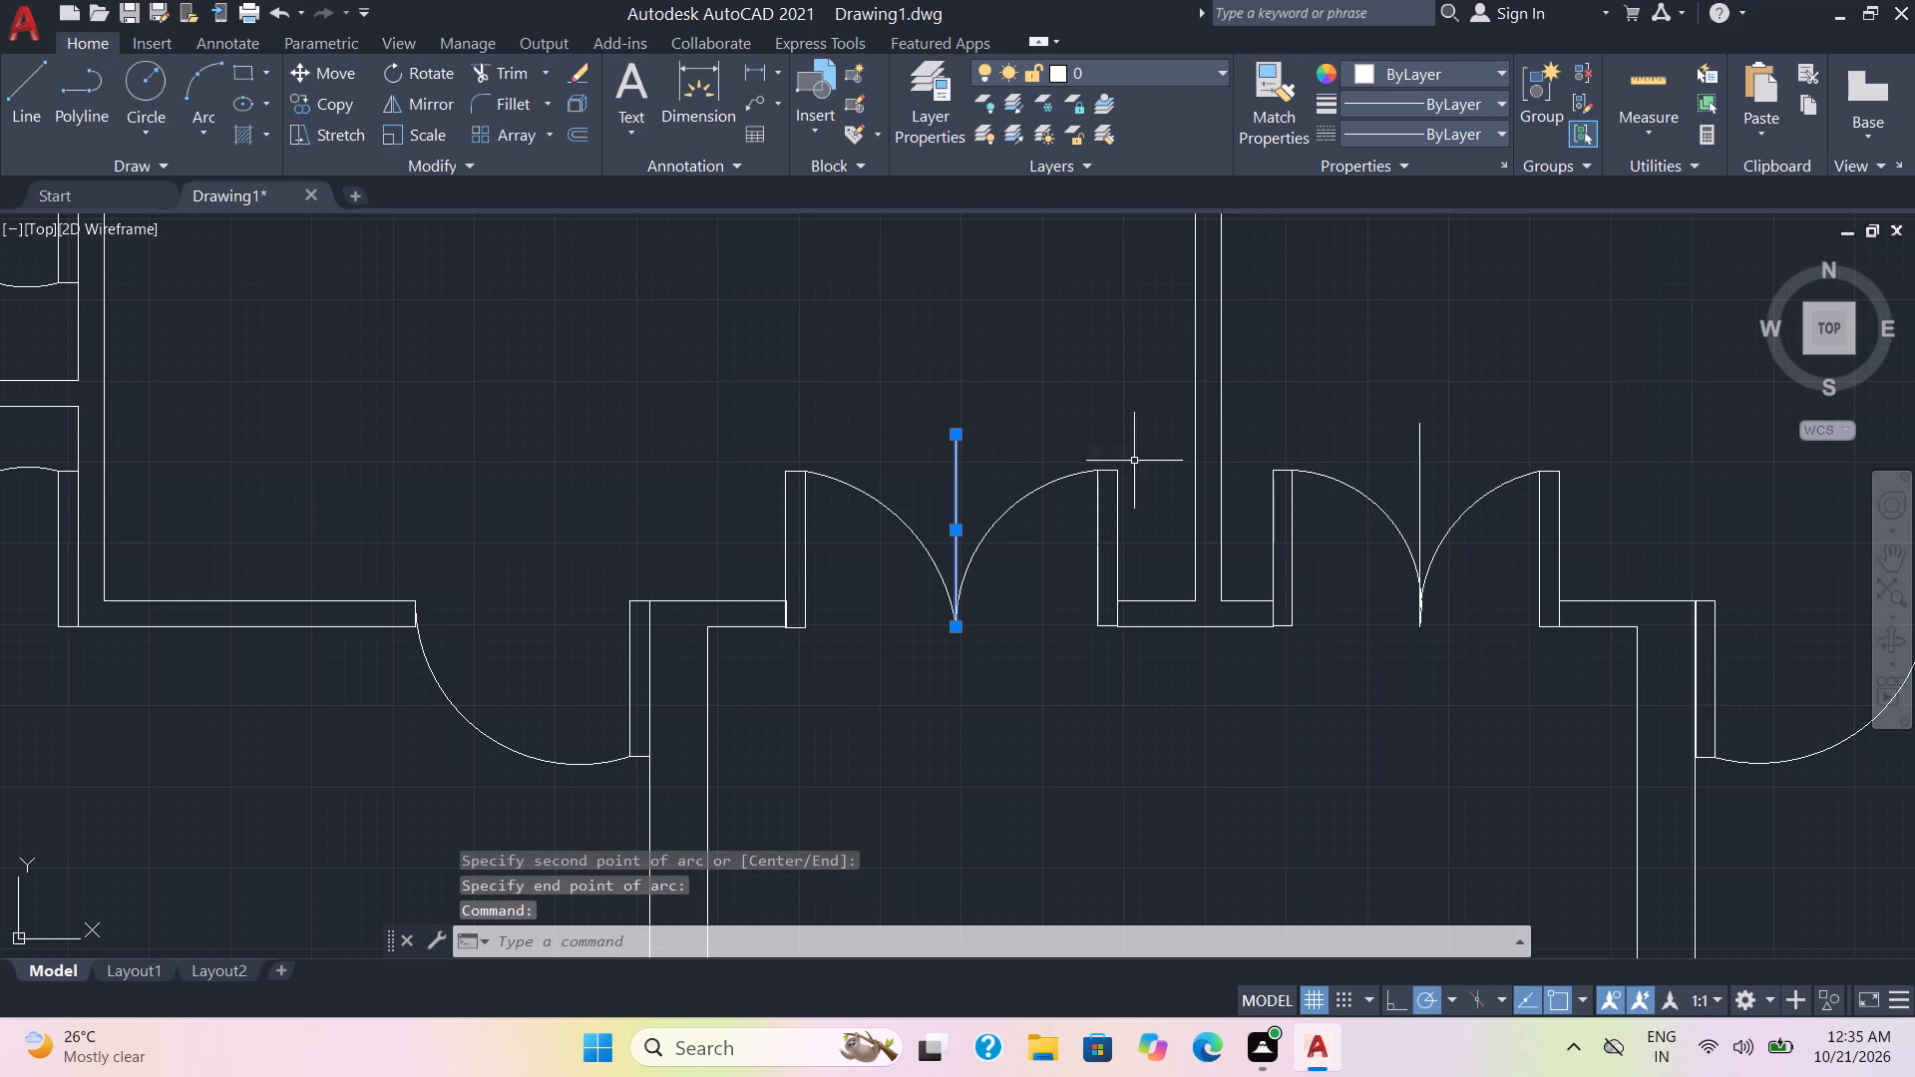
left_click(1417, 473)
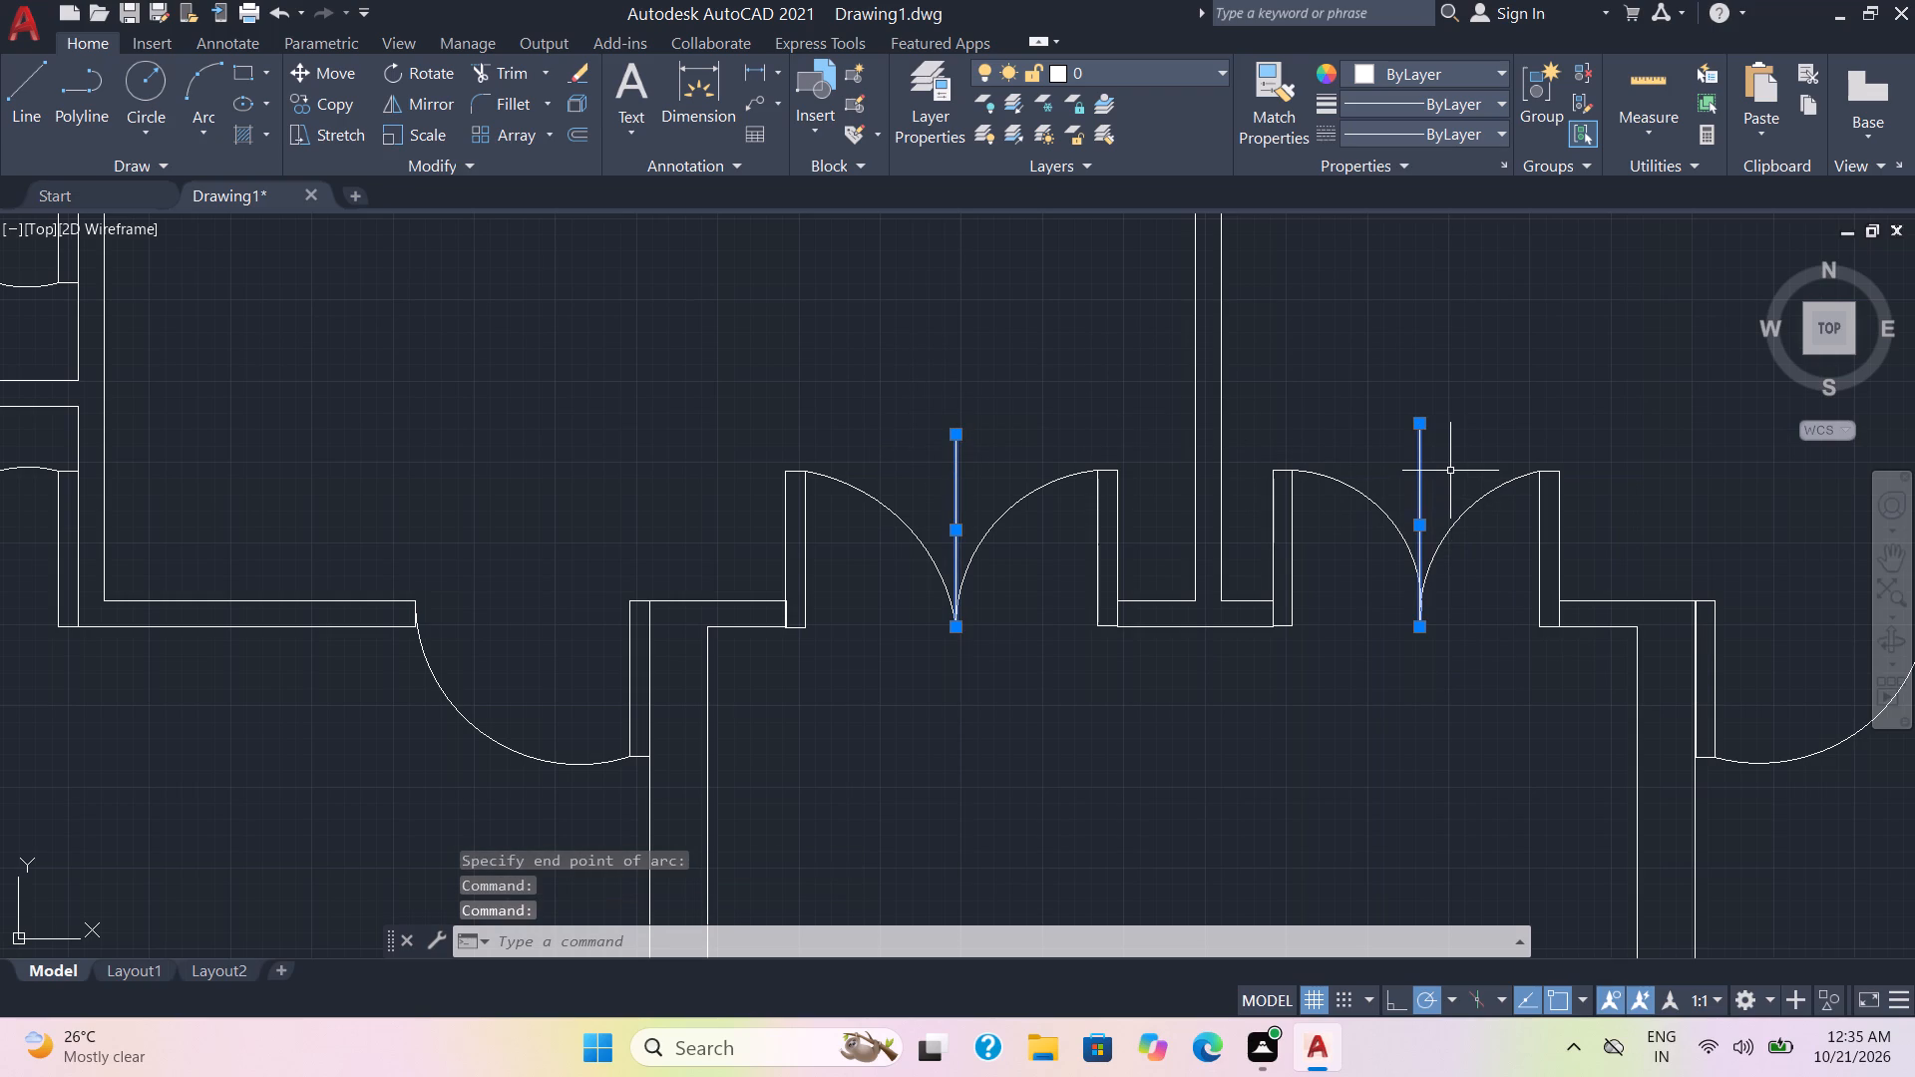
key("Delete")
Save the drawing as "Symmetrical Dual-Unit Residential Floor Plan" in the Internship\Drawings folder on drive D.
scroll(1451, 470, "down", 4)
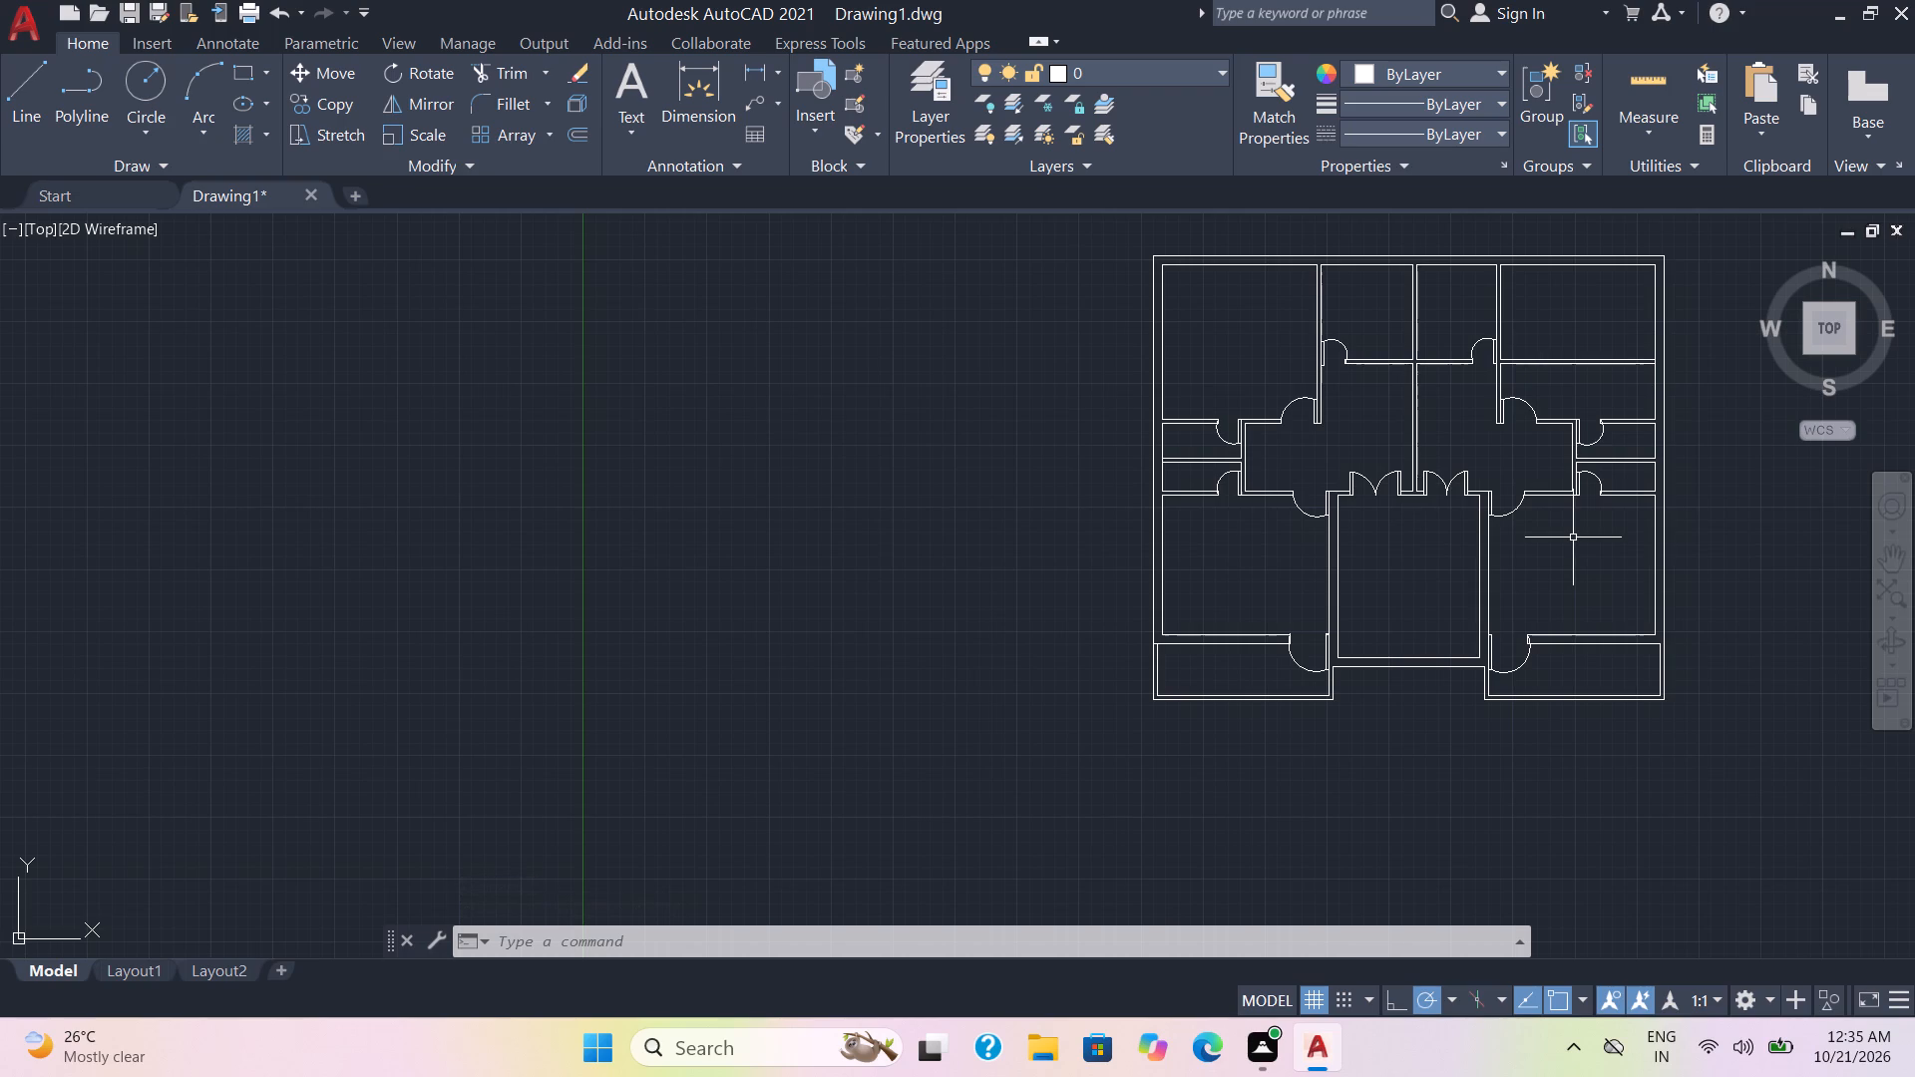
key("ctrl+s")
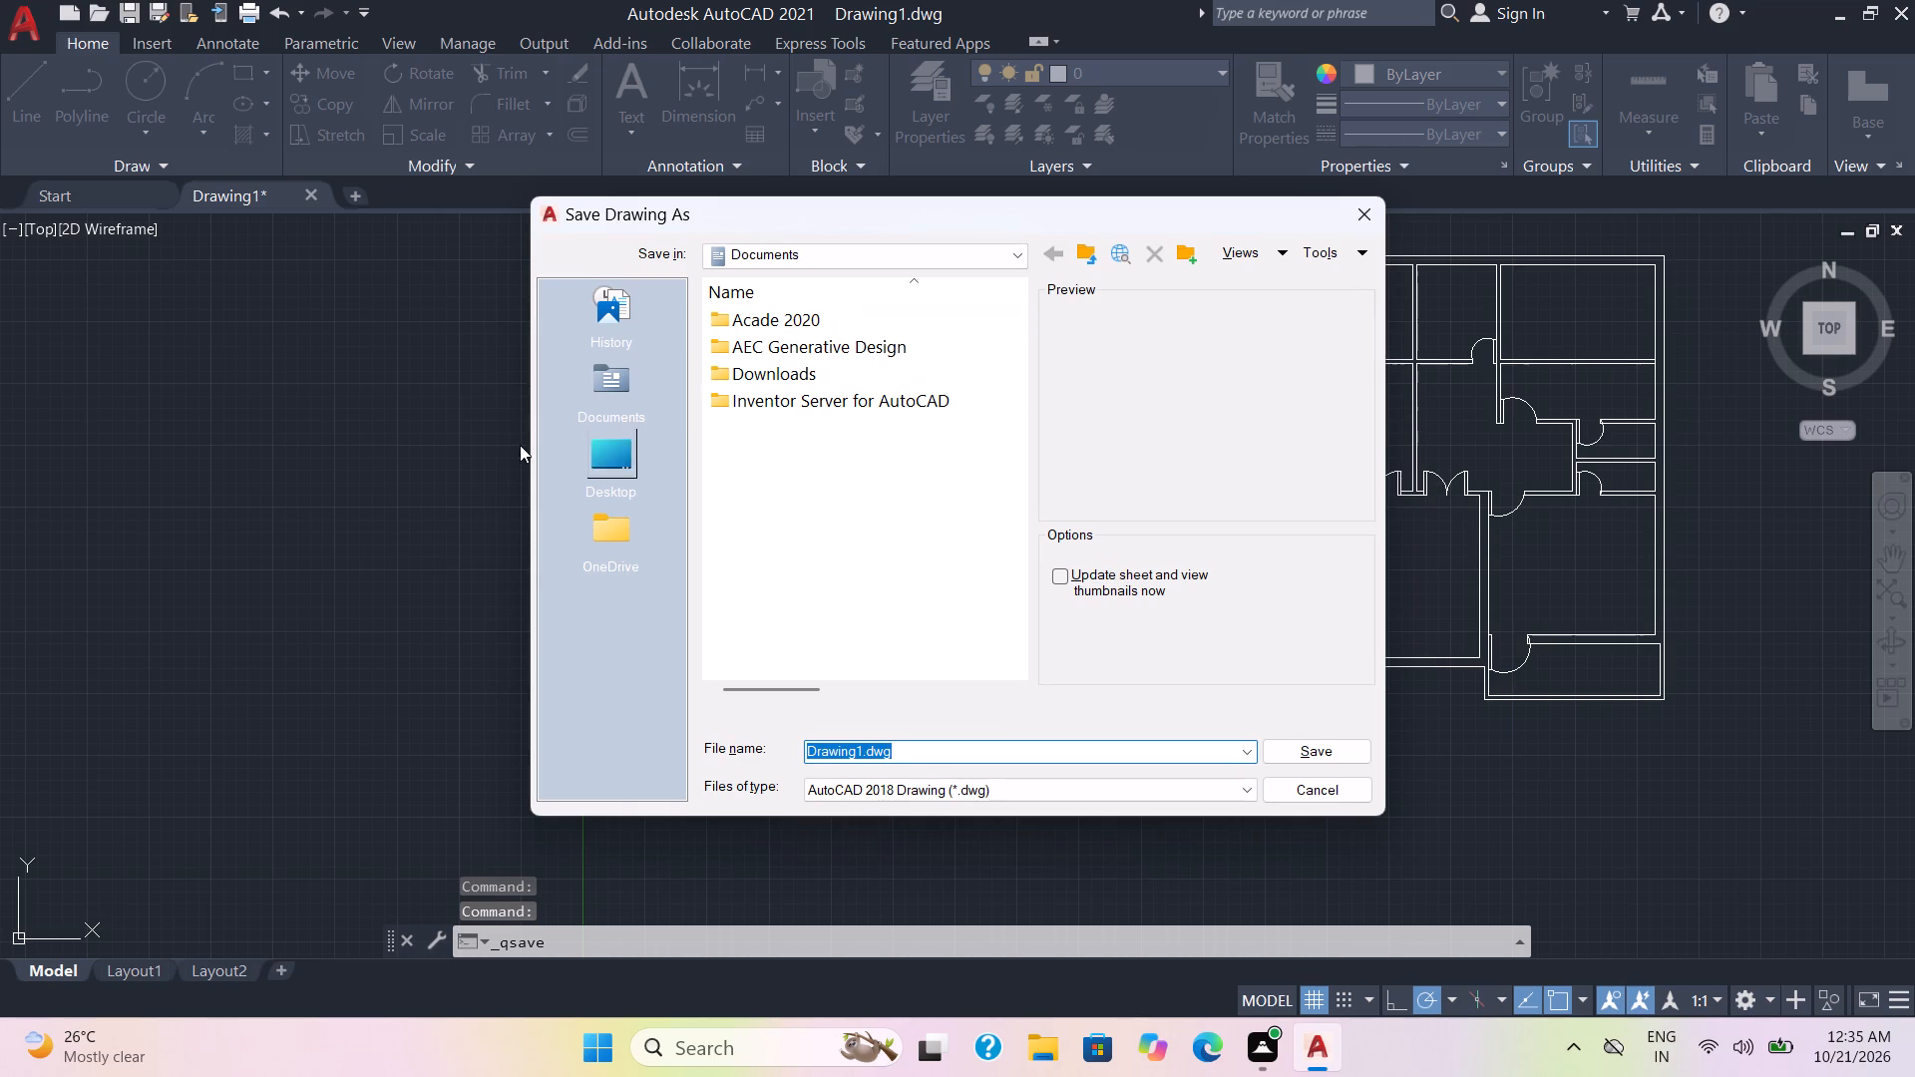
left_click(584, 473)
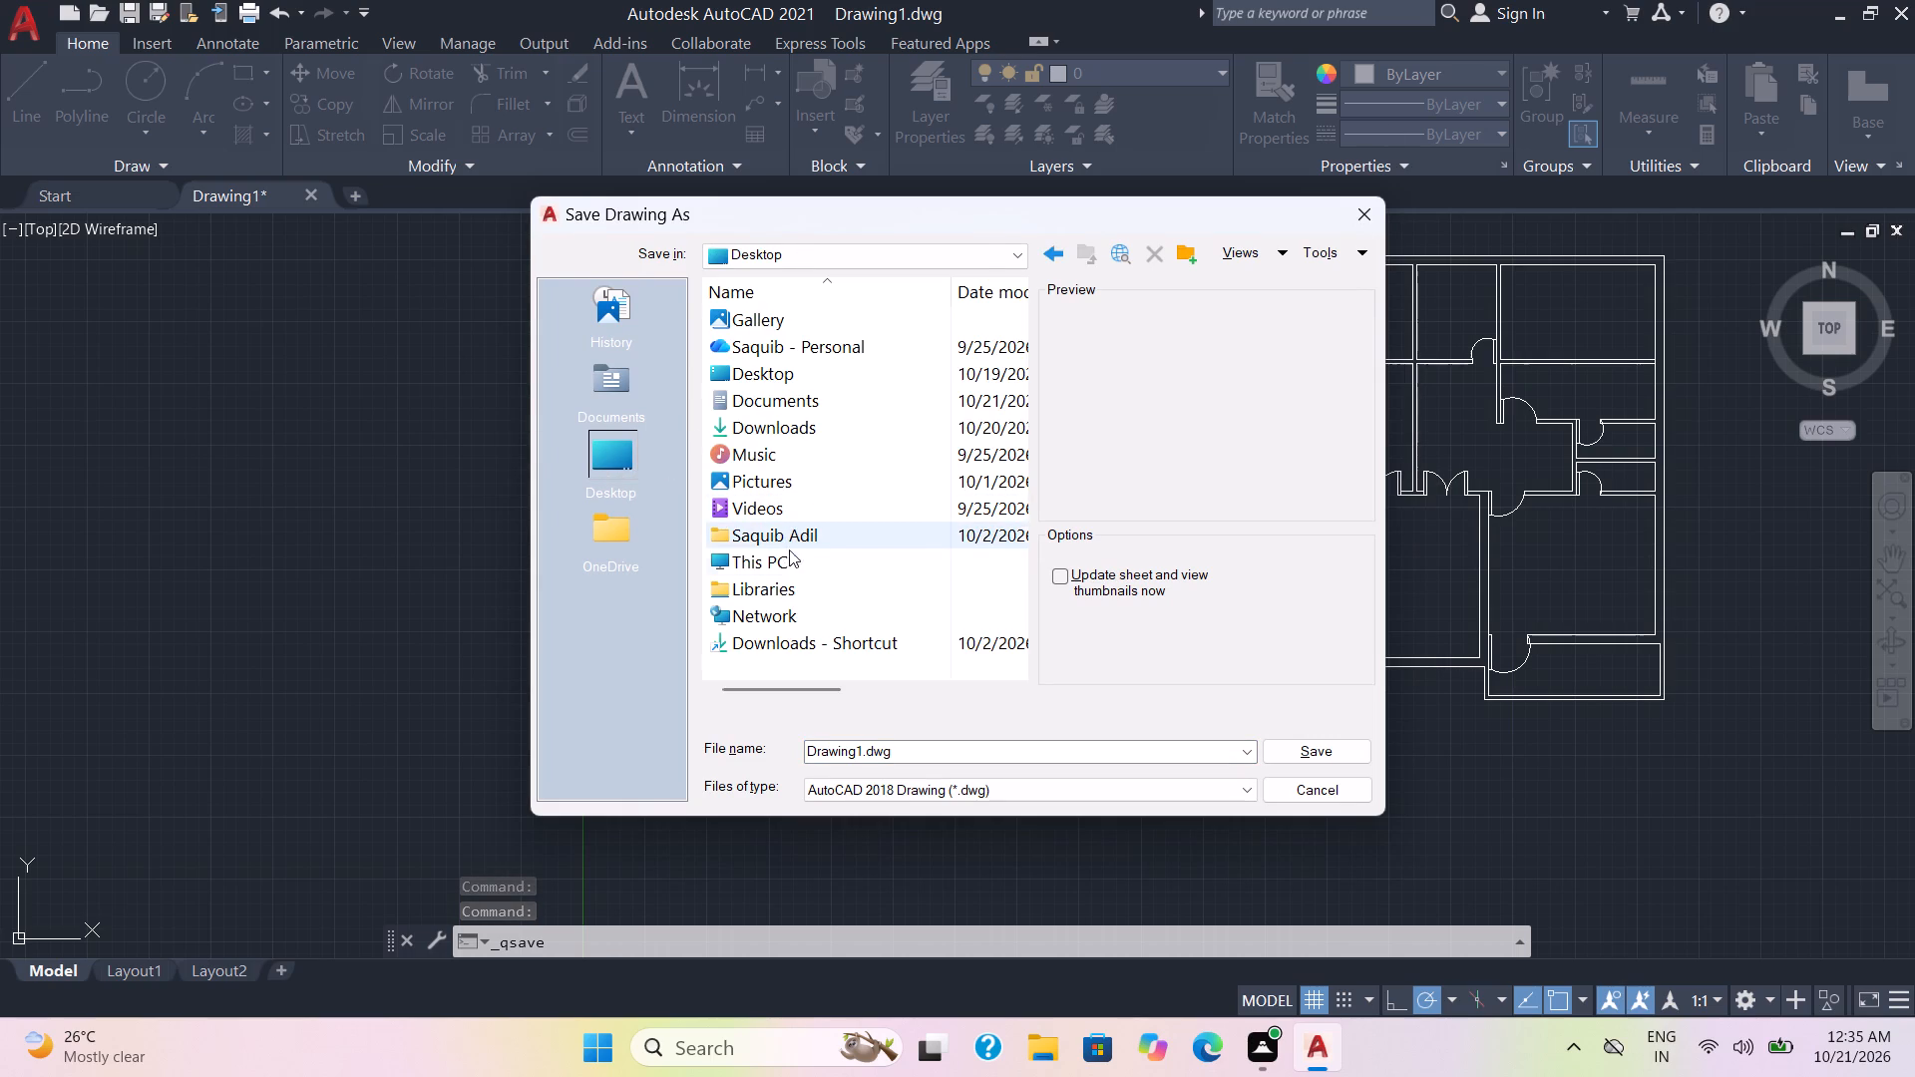
double_click(781, 561)
left_click(808, 385)
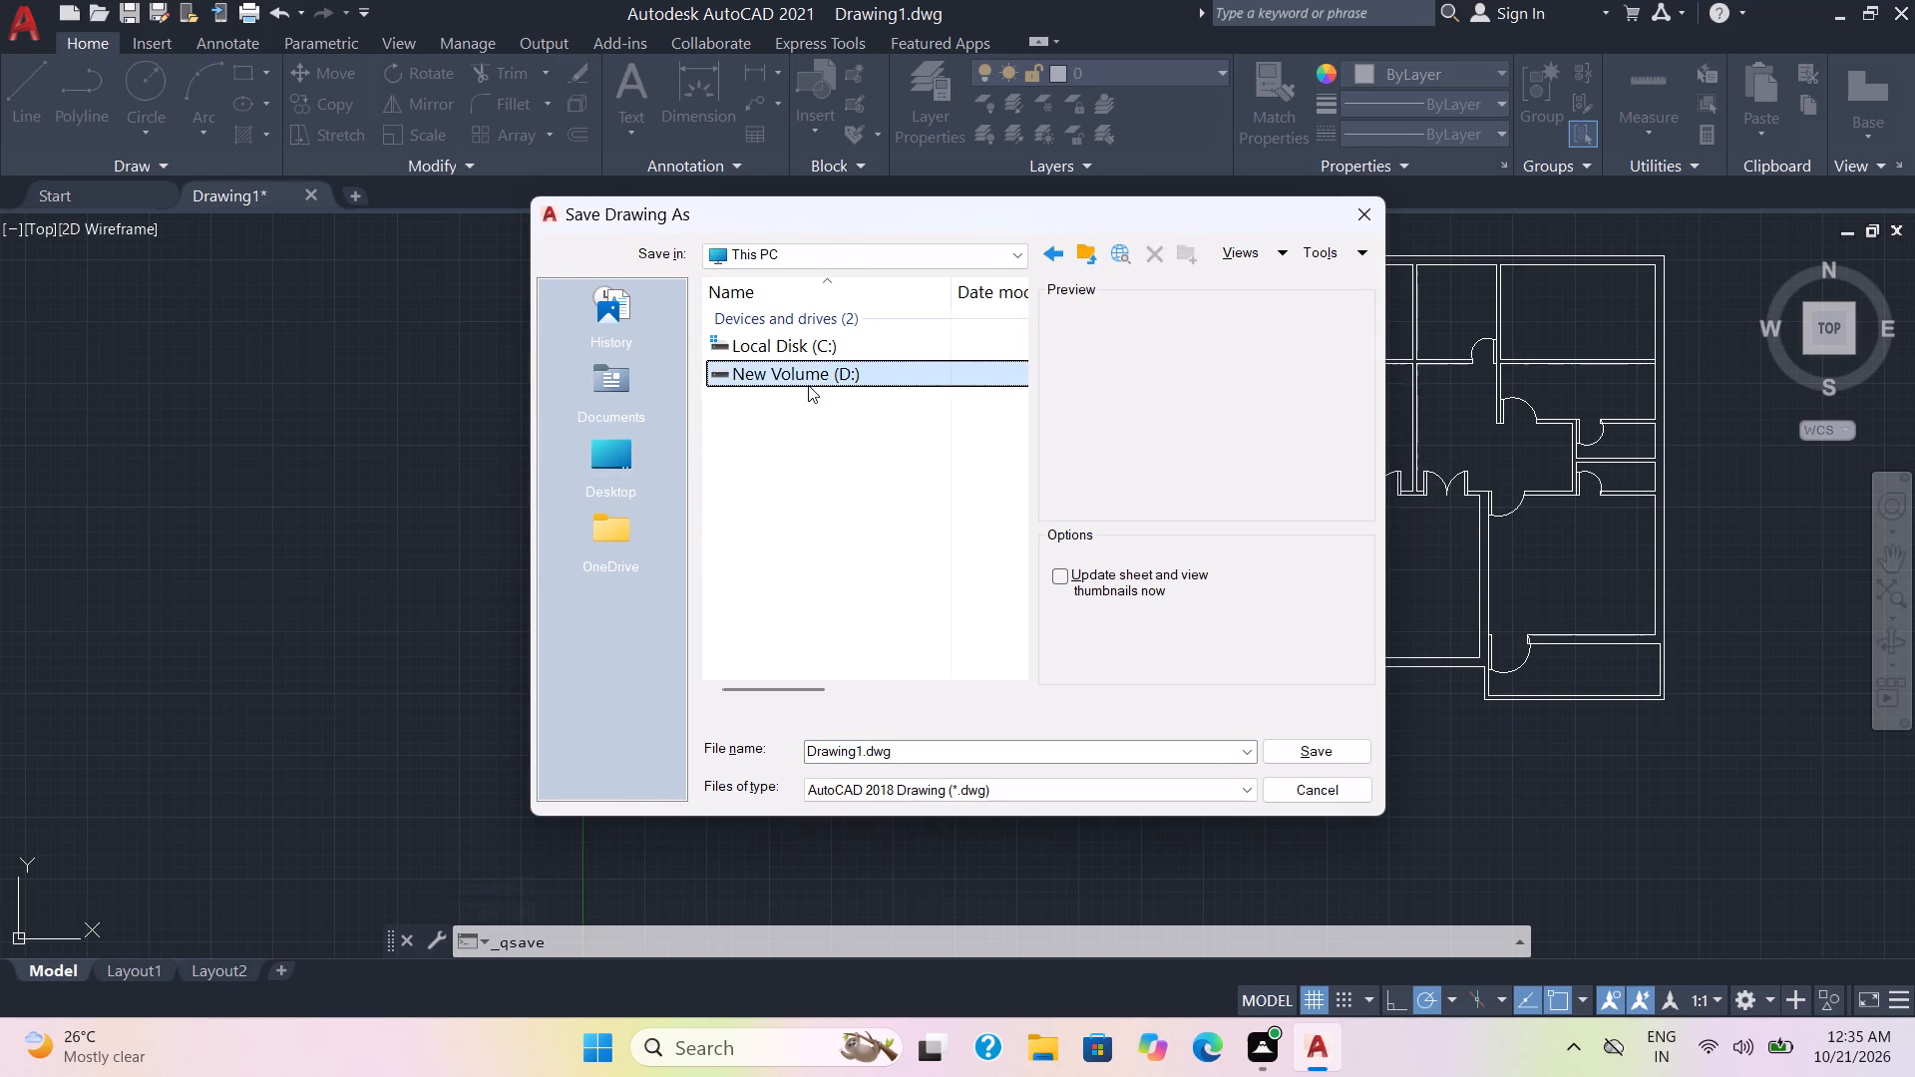
left_click(808, 385)
double_click(819, 321)
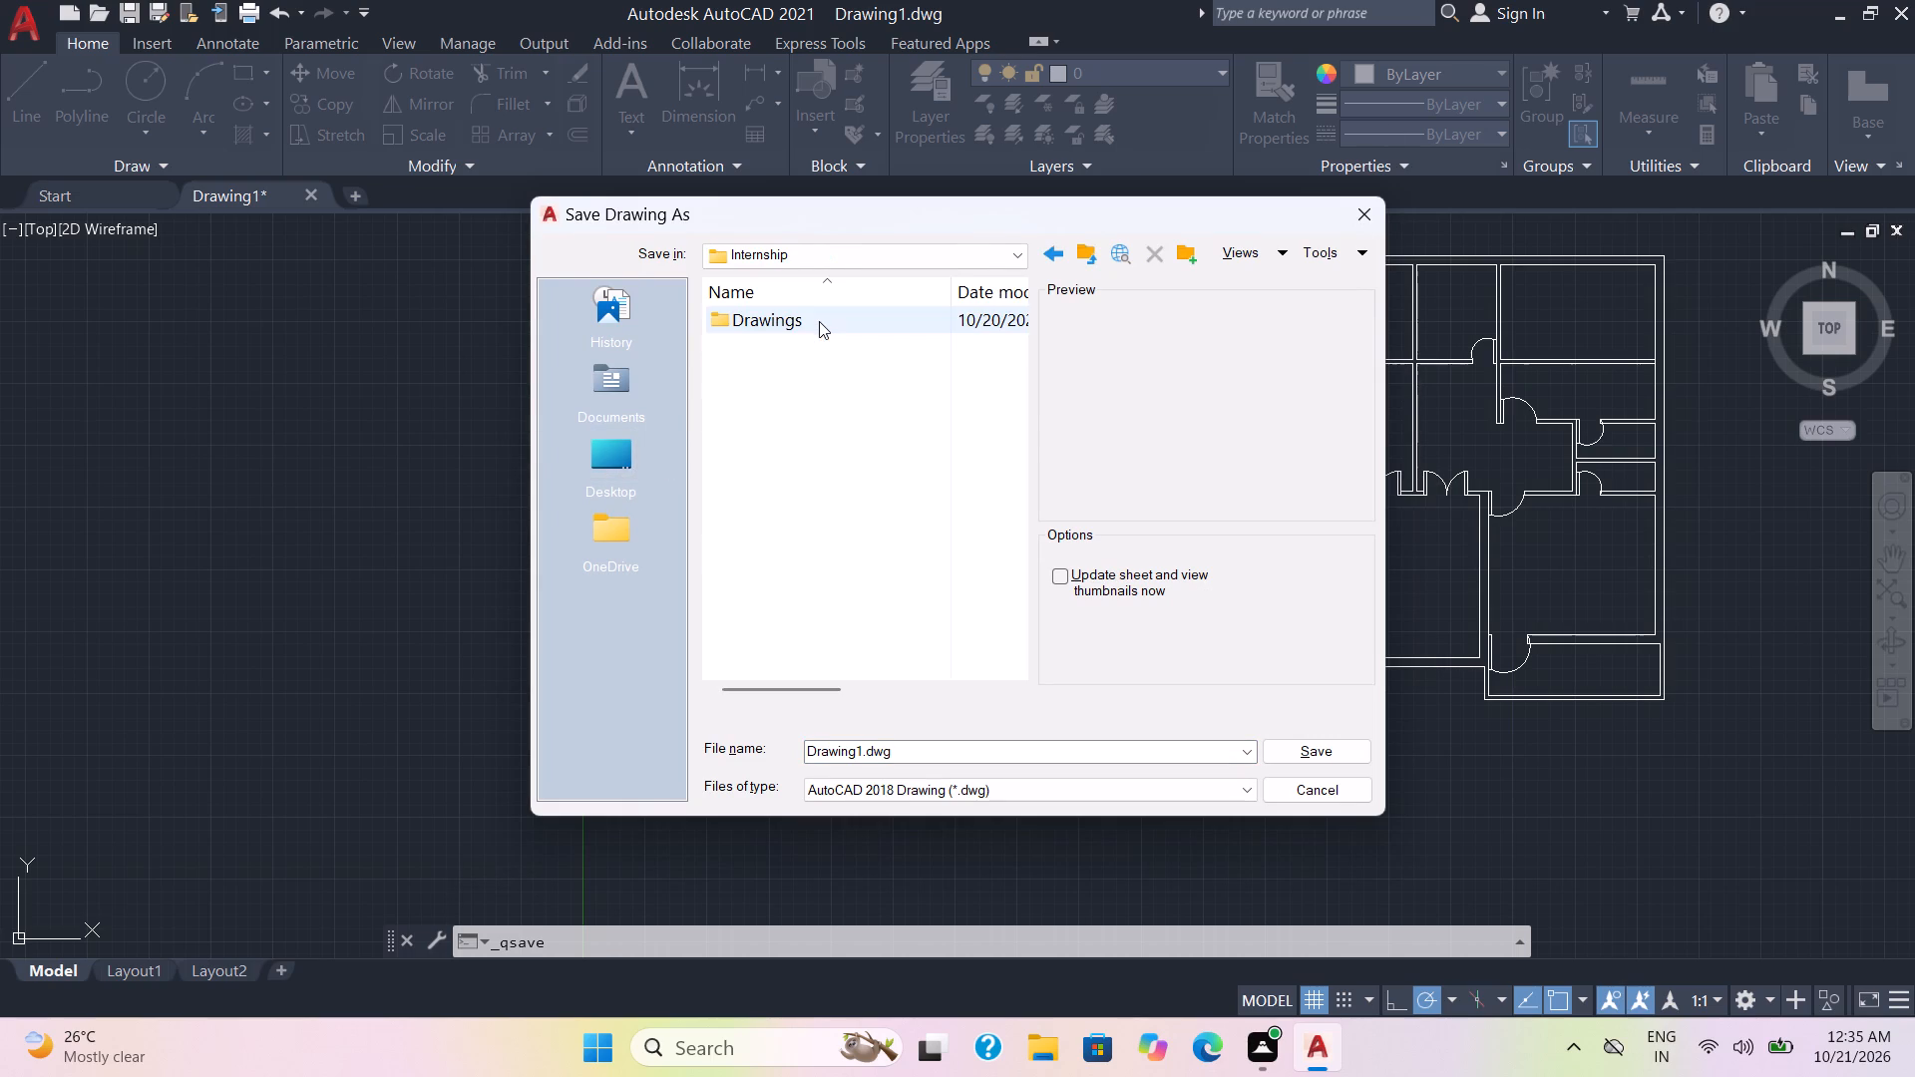
double_click(816, 321)
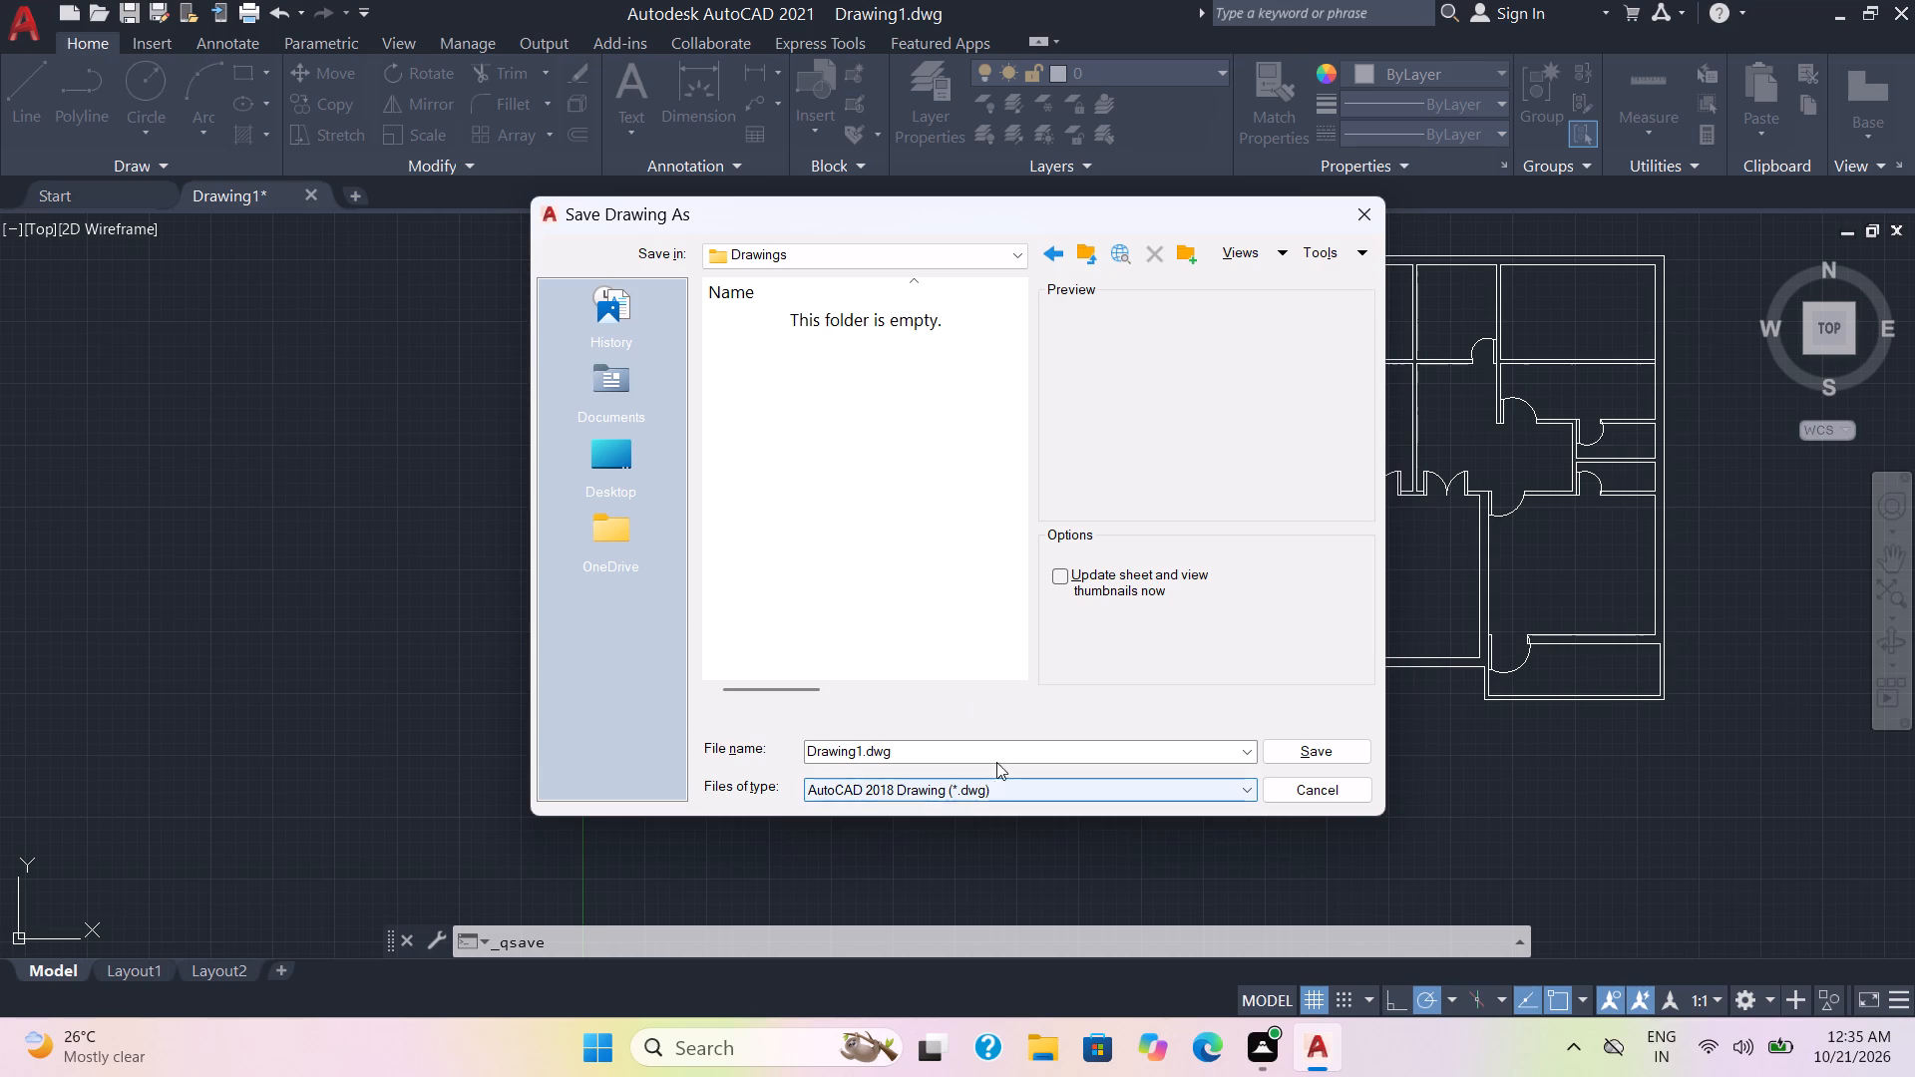
left_click_drag(990, 746, 875, 751)
key("ctrl+v")
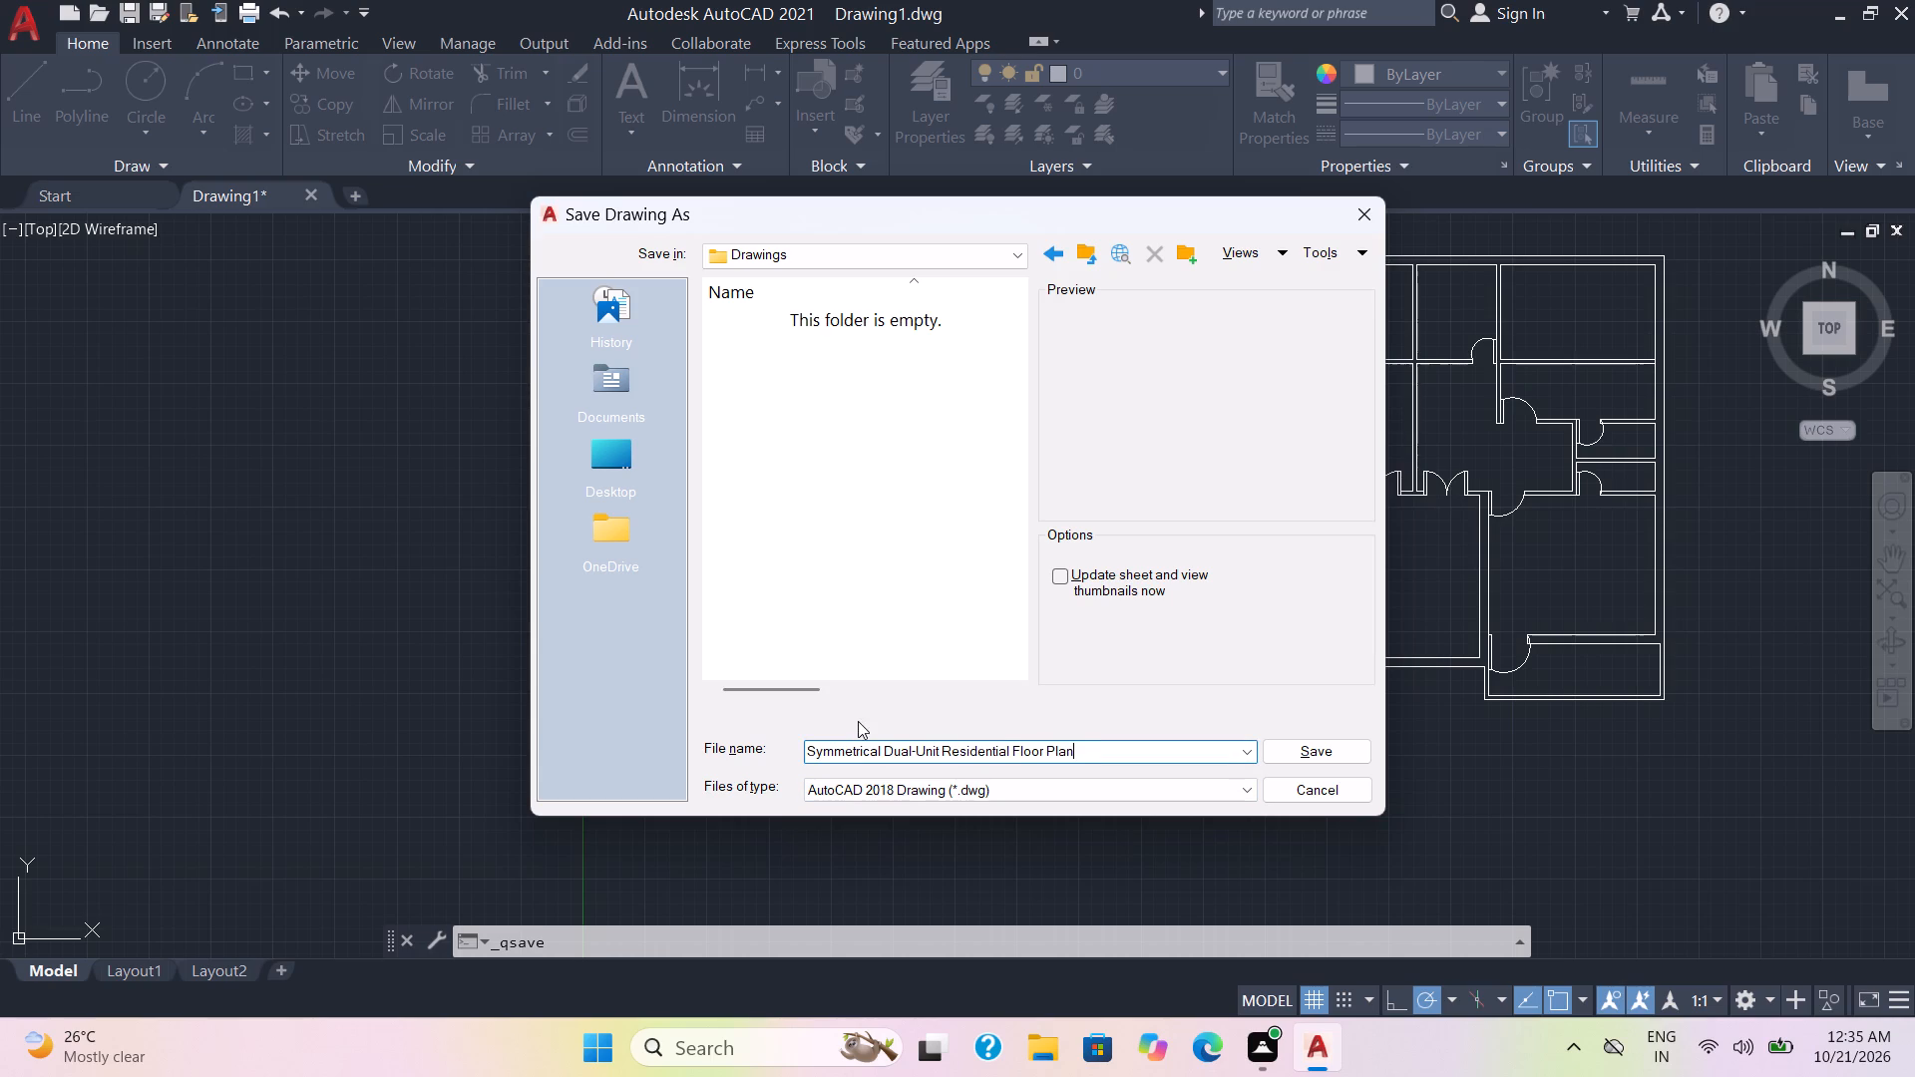
left_click(1301, 752)
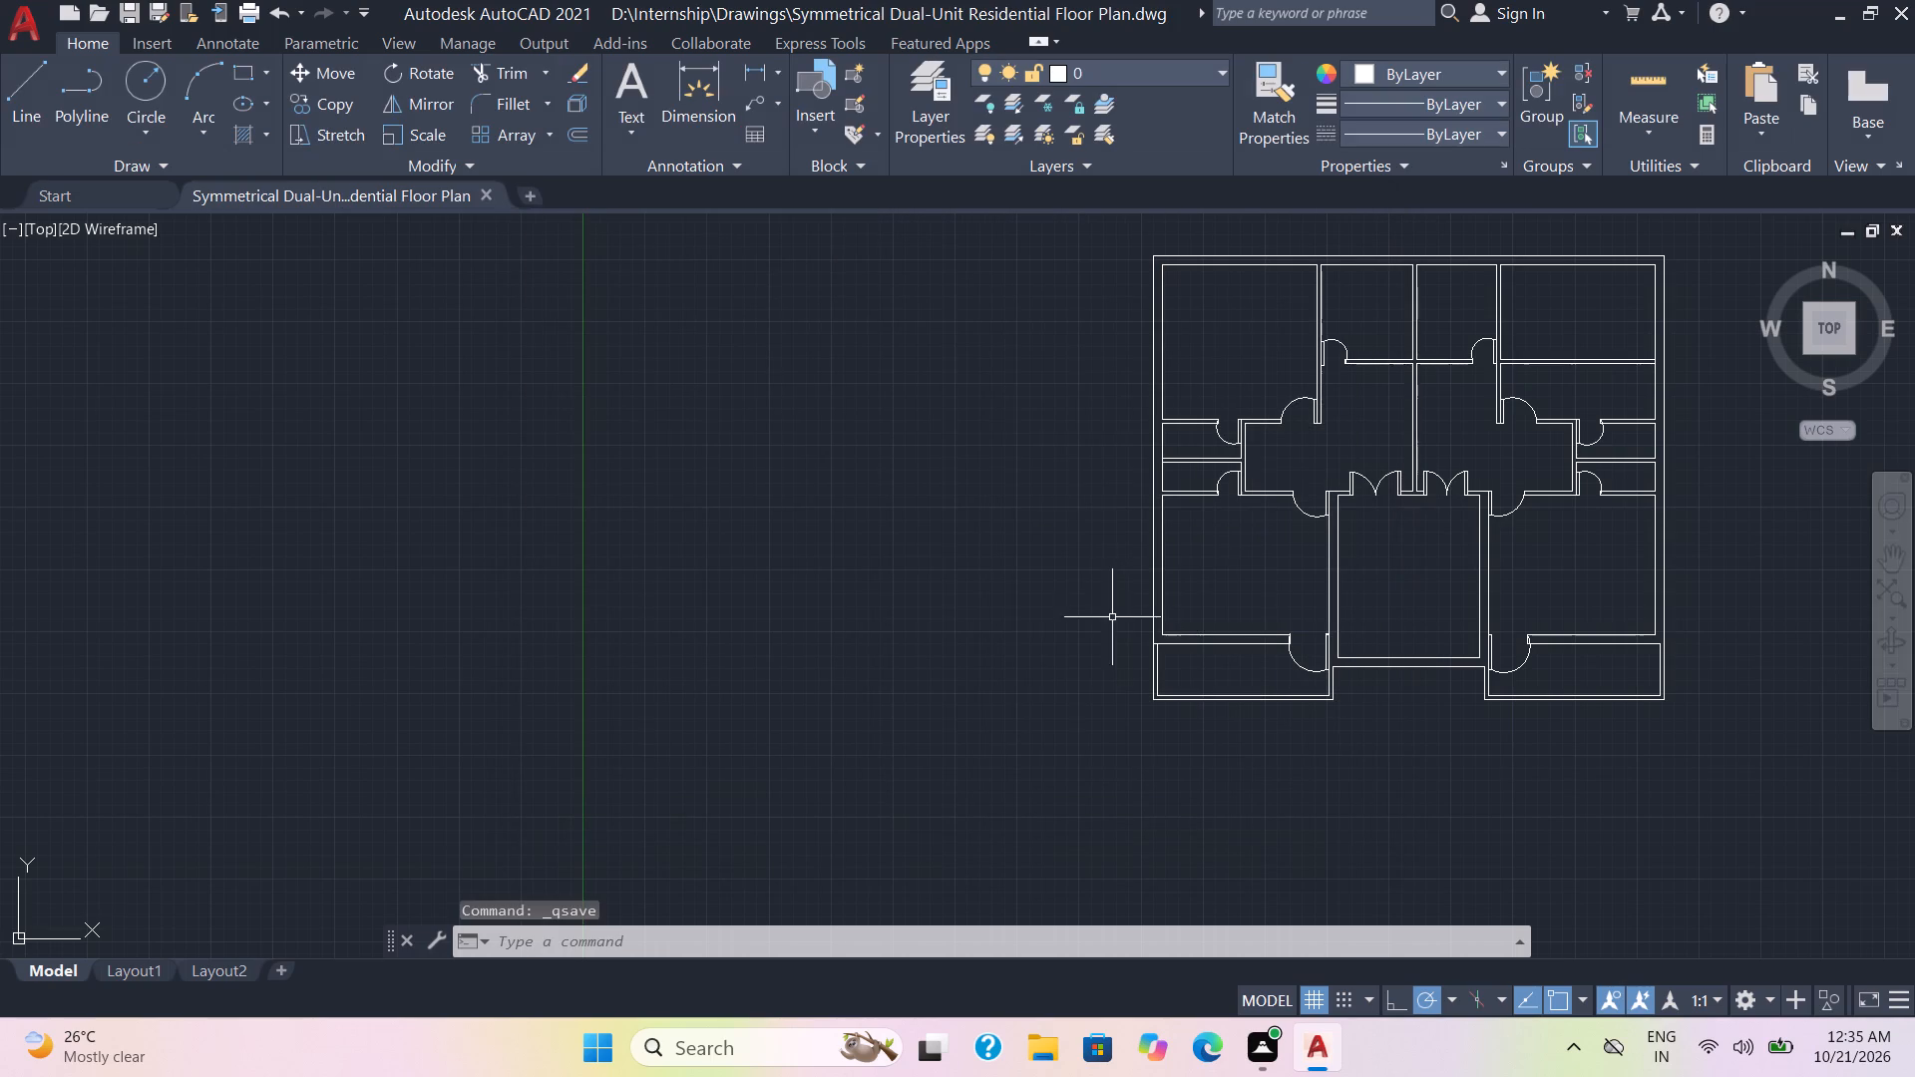
Draw a rectangle 9" long and 6' wide in the empty space to the right of the floor plan.
middle_click_drag(1620, 582, 1254, 575)
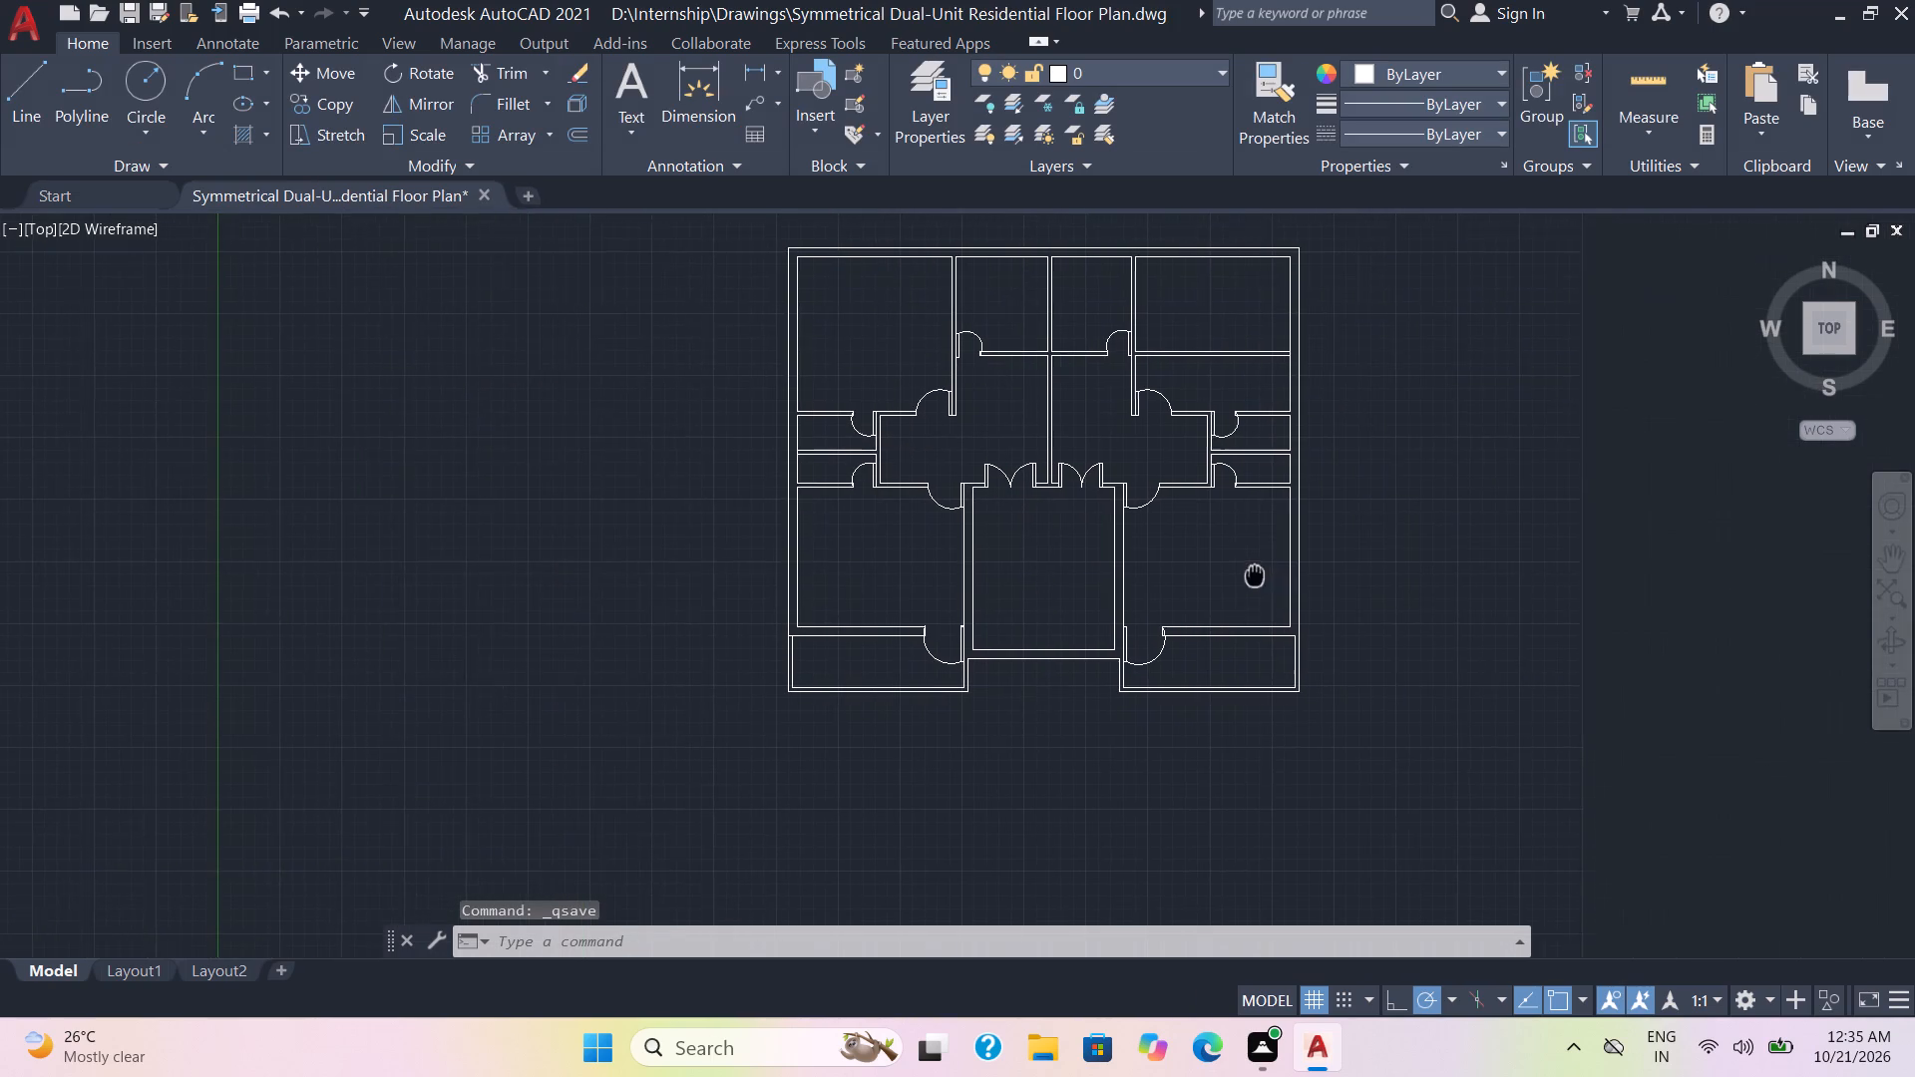
middle_click_drag(1254, 575, 1253, 576)
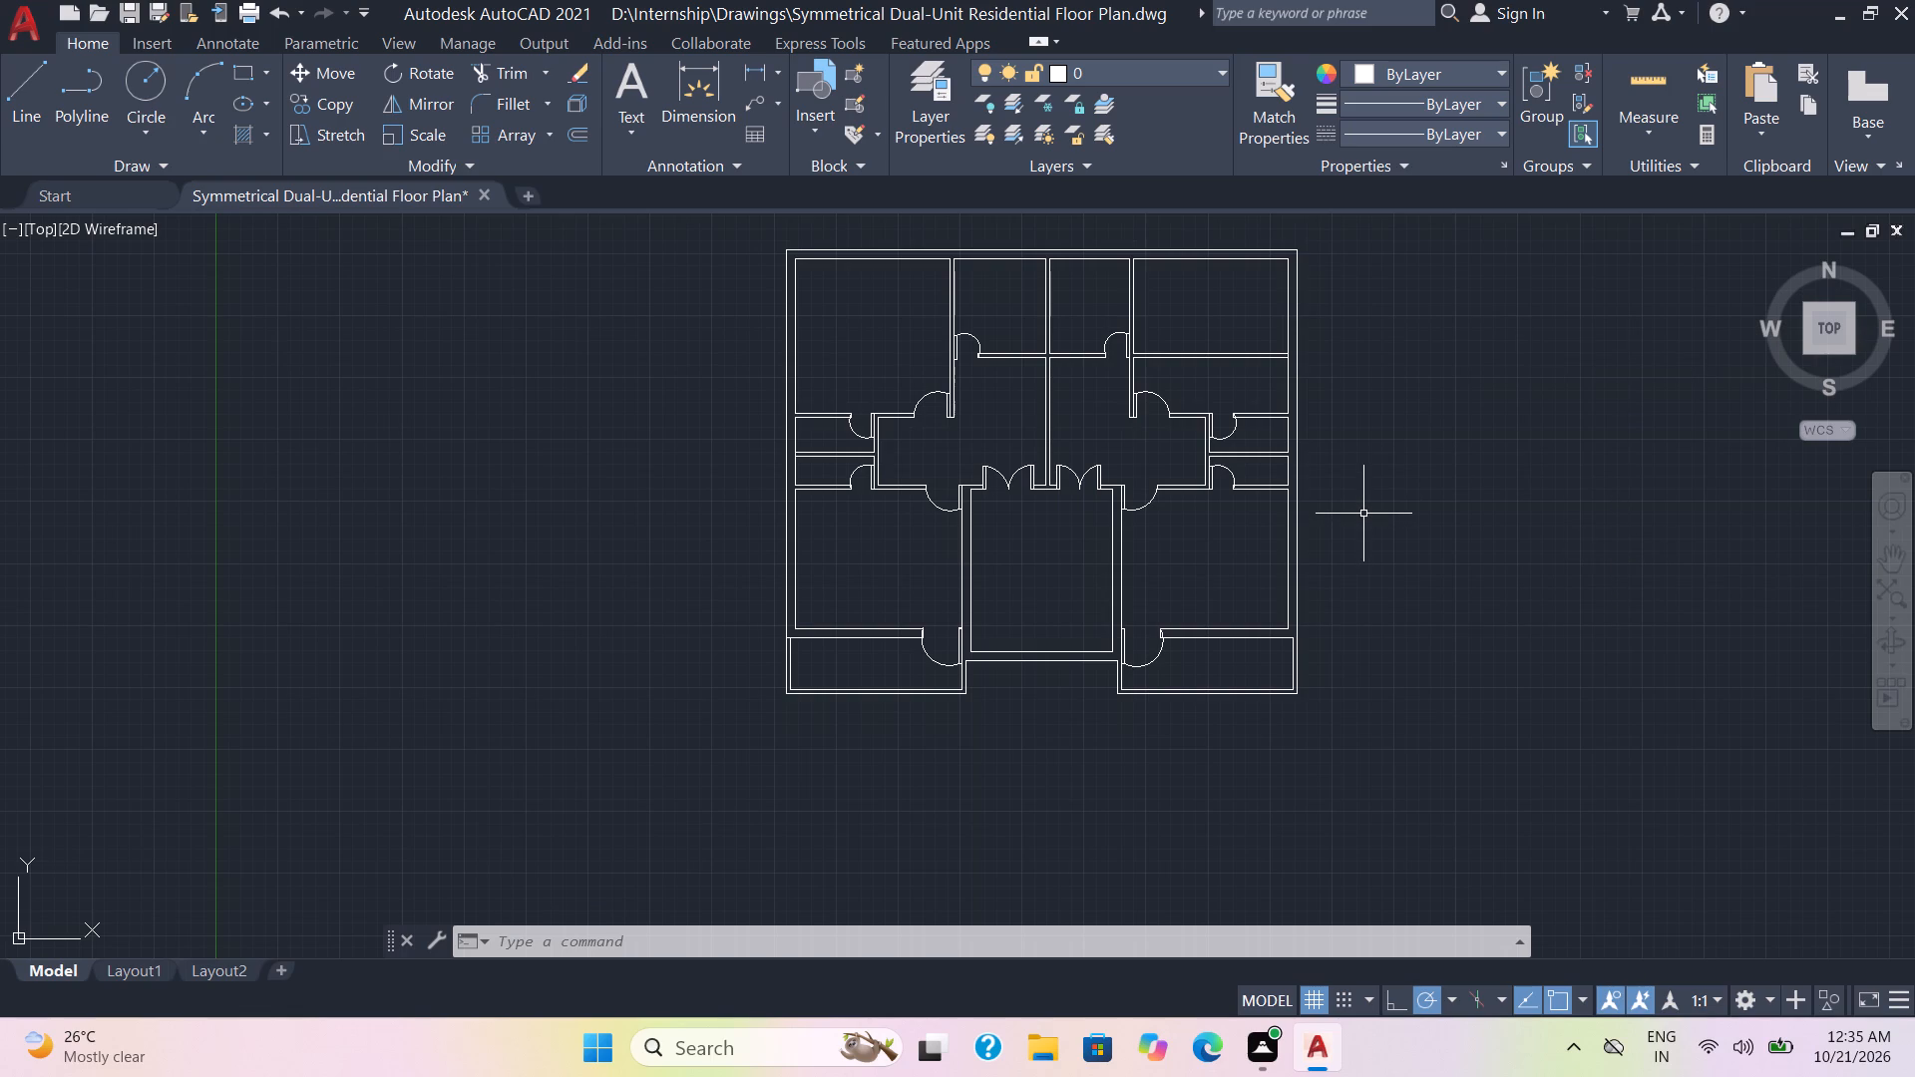
left_click(246, 81)
left_click(1389, 391)
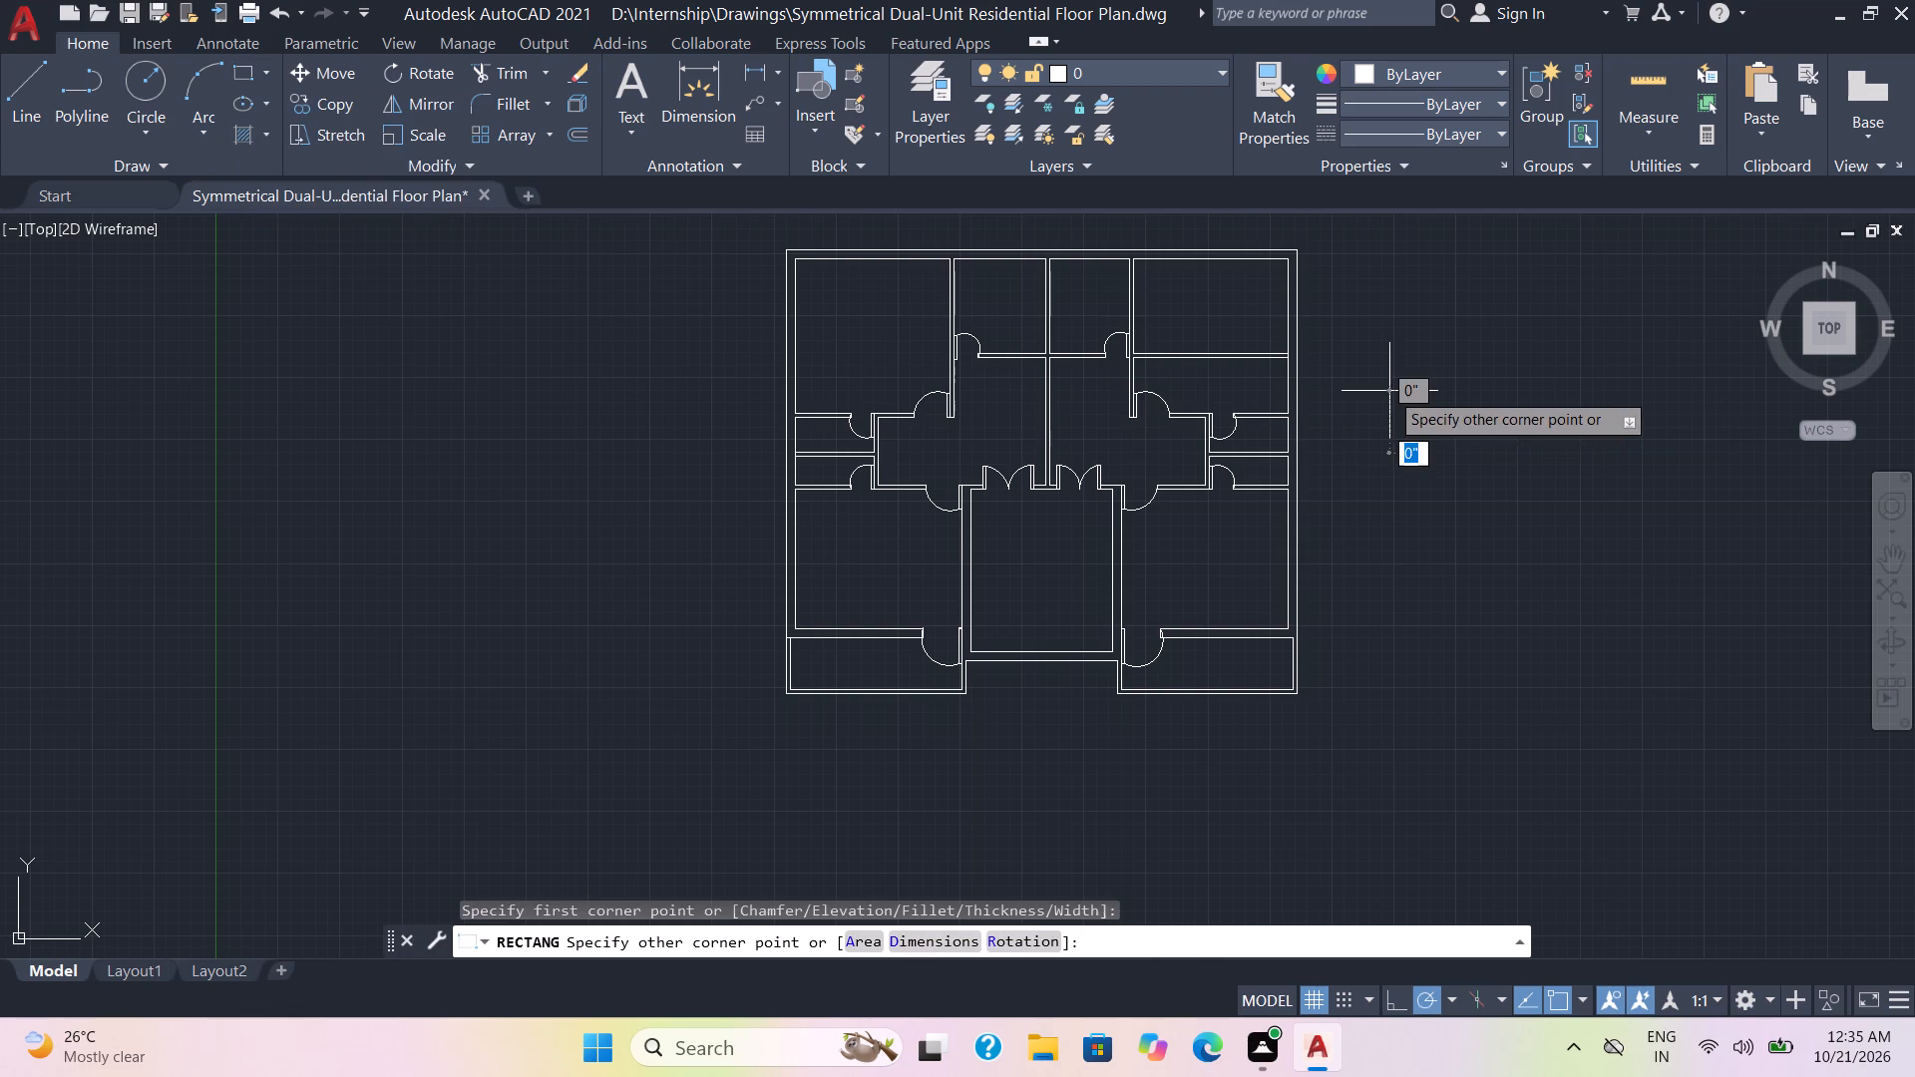
key("d")
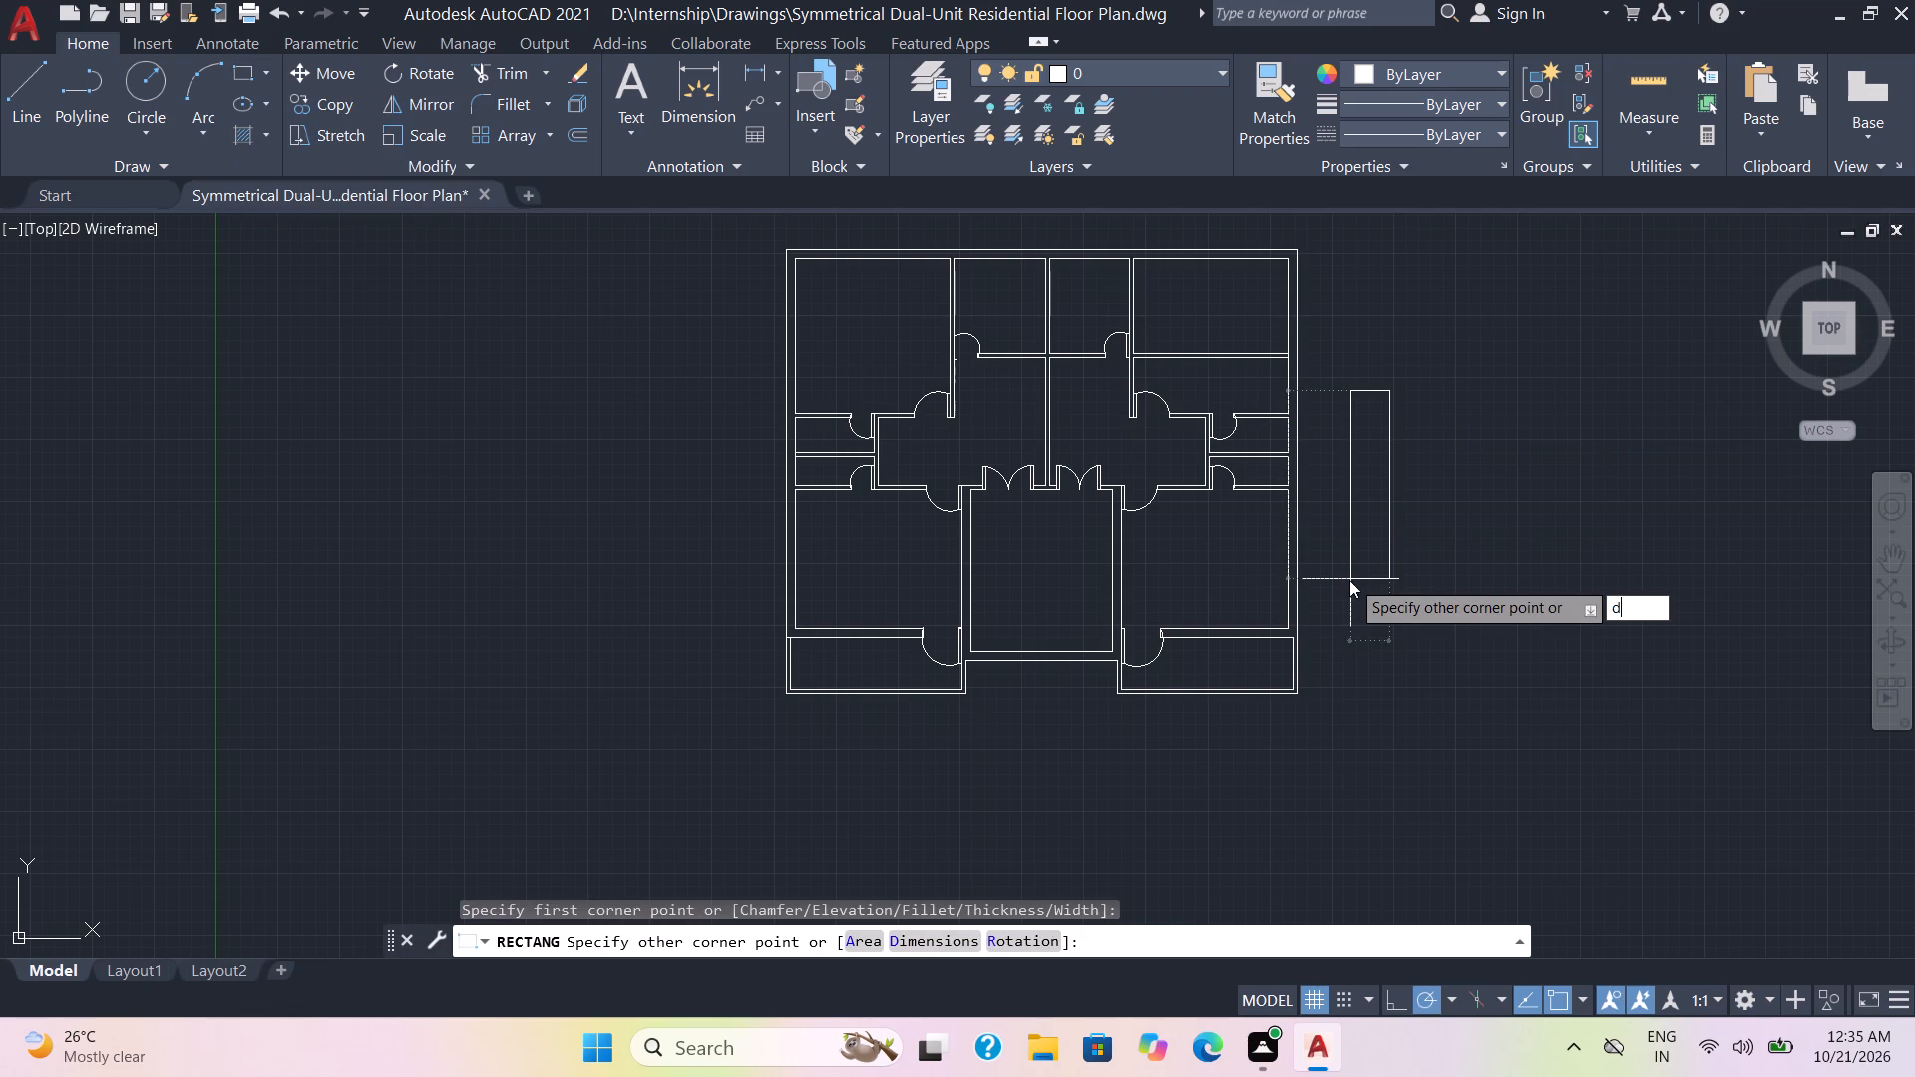
key("Return")
key("9")
key("Return")
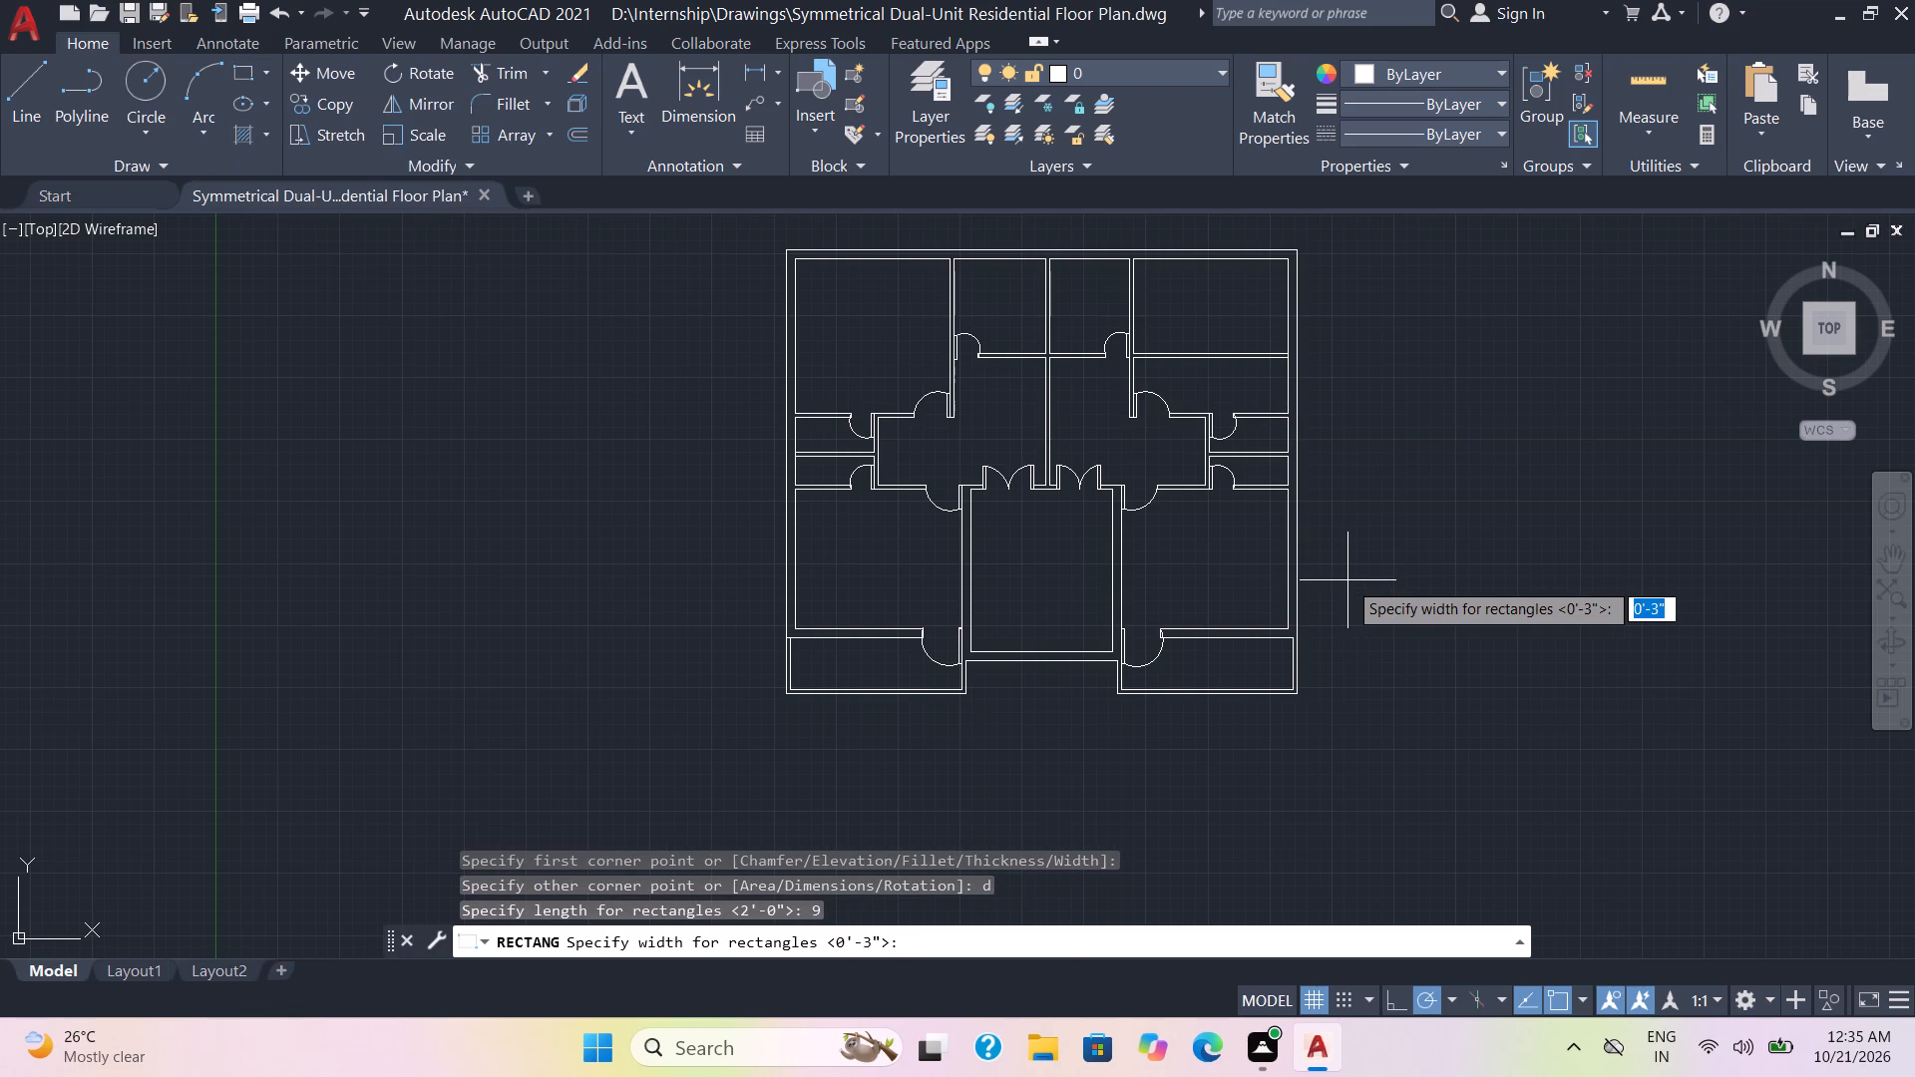
type("6'")
key("Return")
left_click(1473, 550)
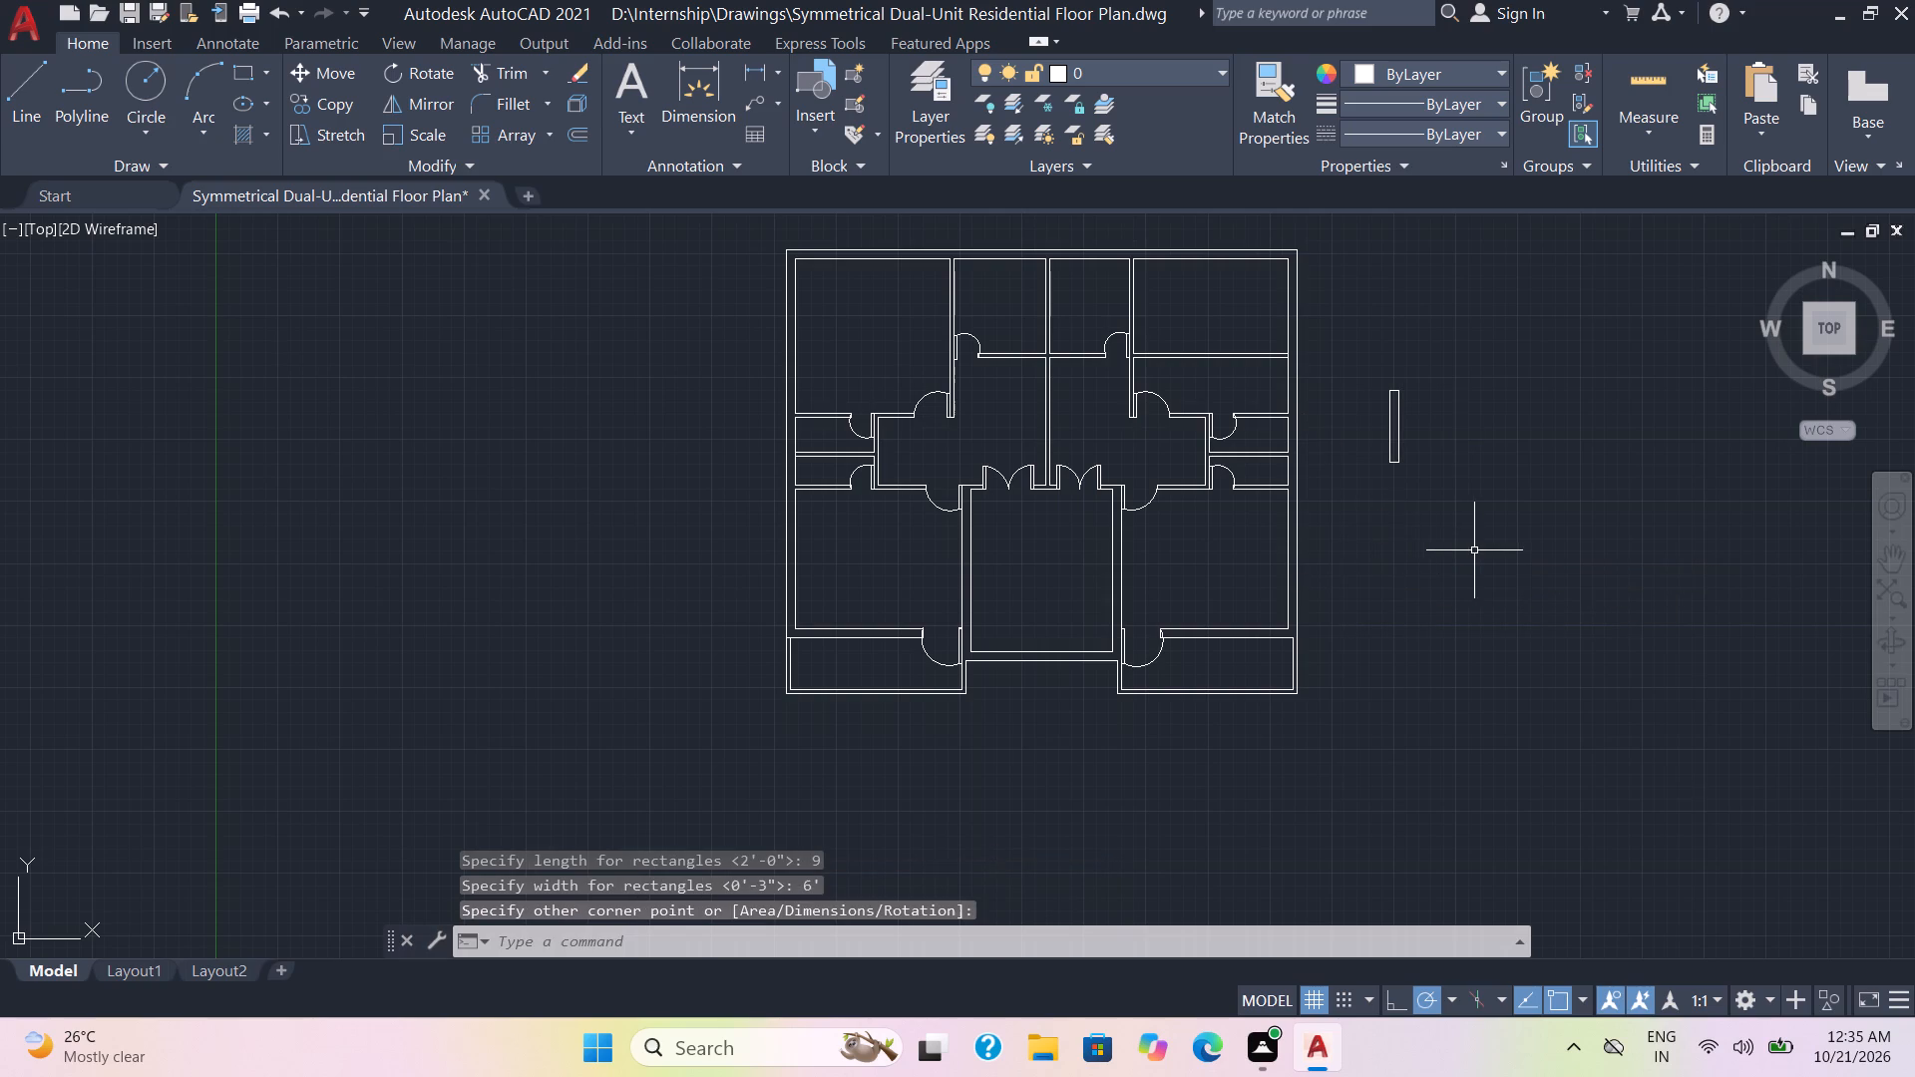
Draw a second rectangle 9" long and 3' wide, to the right of the 6' rectangle.
left_click(239, 79)
left_click(1535, 404)
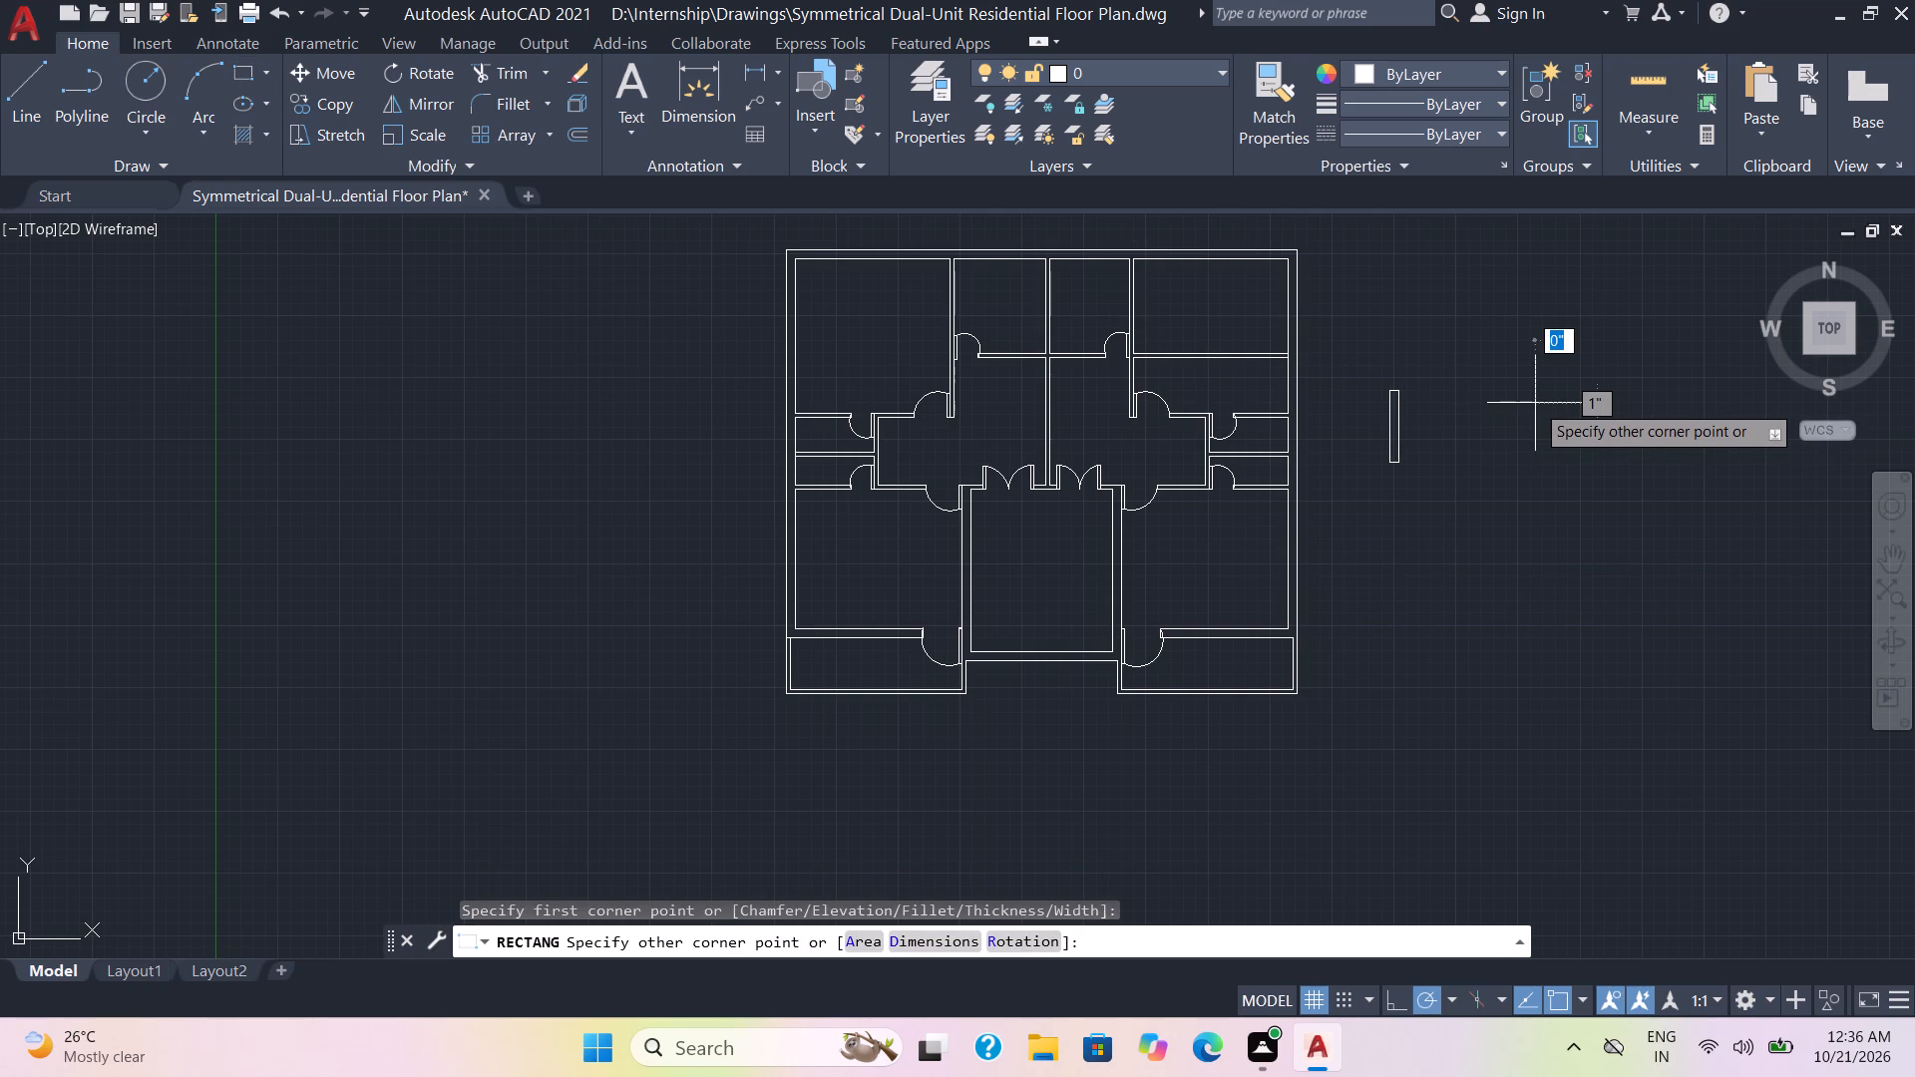
key("d")
key("Return")
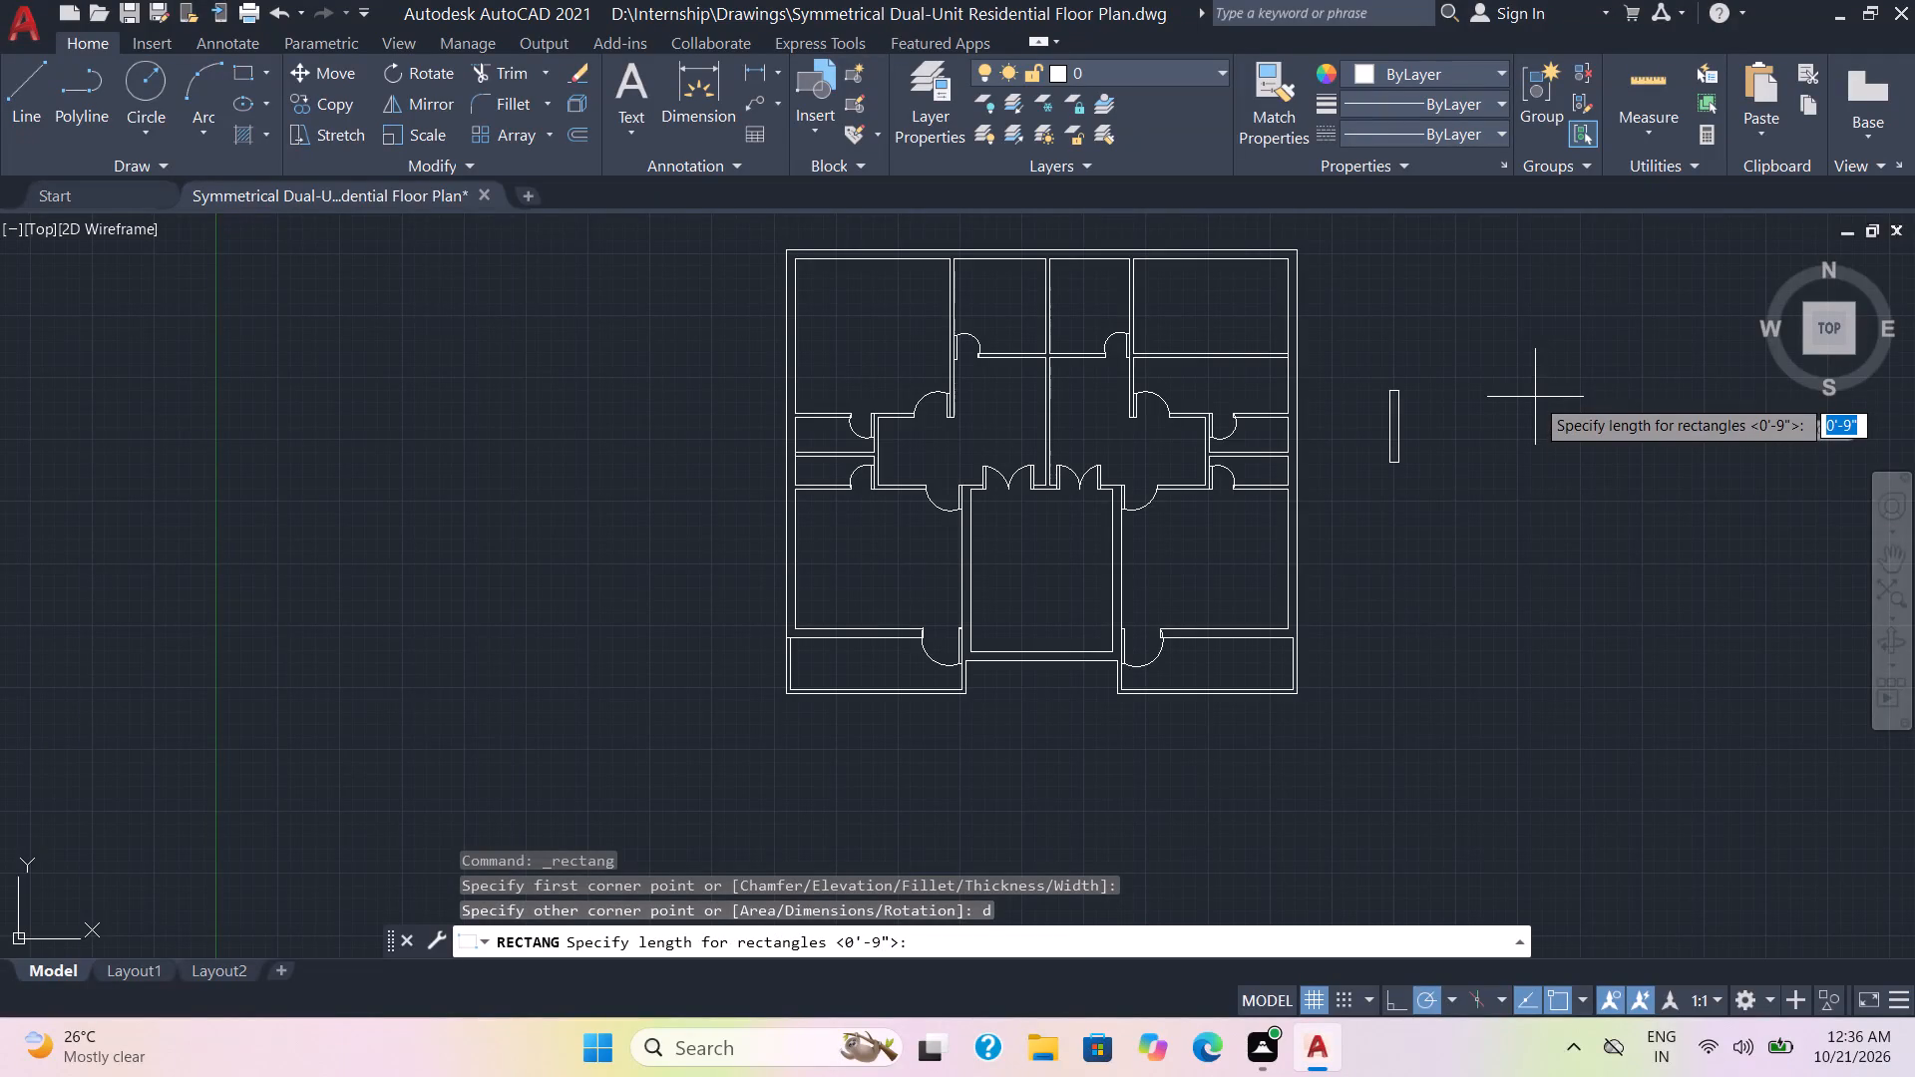
key("9")
key("Return")
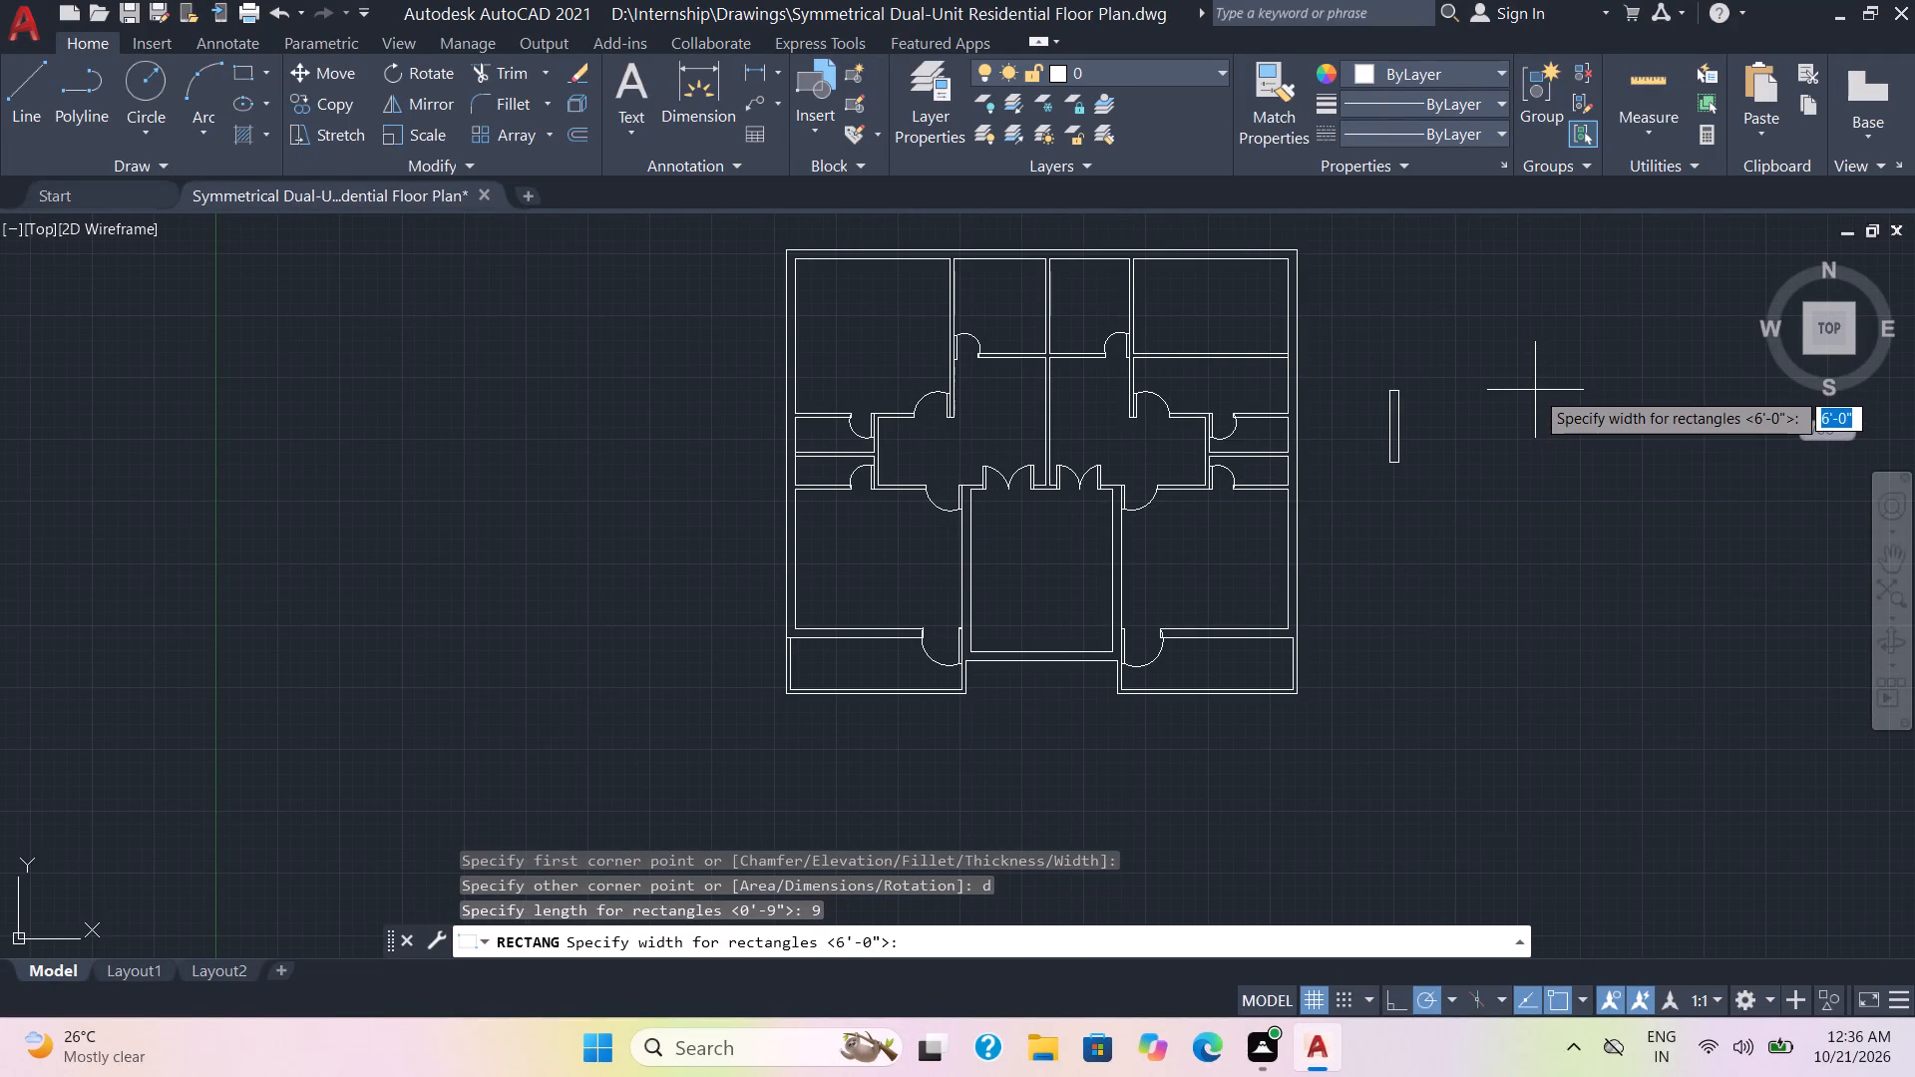
type("3'")
key("Return")
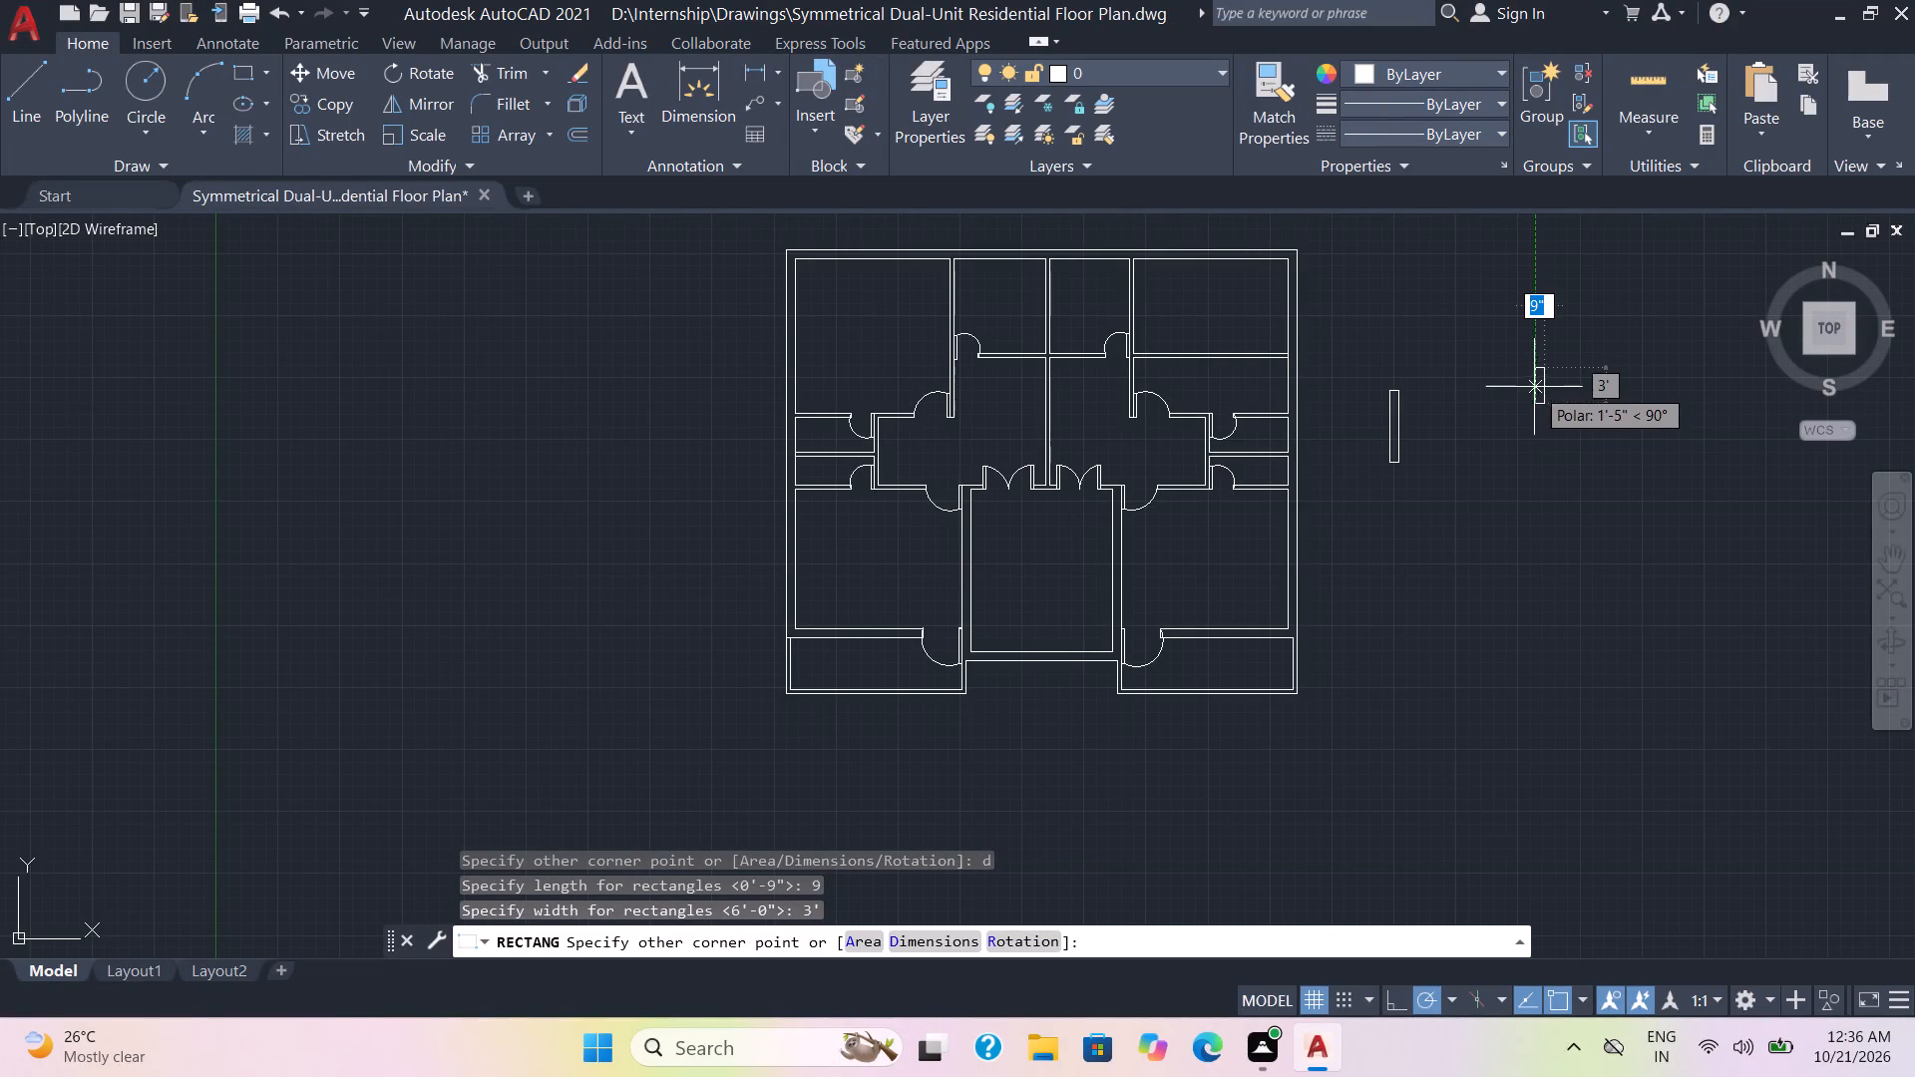
left_click(1521, 378)
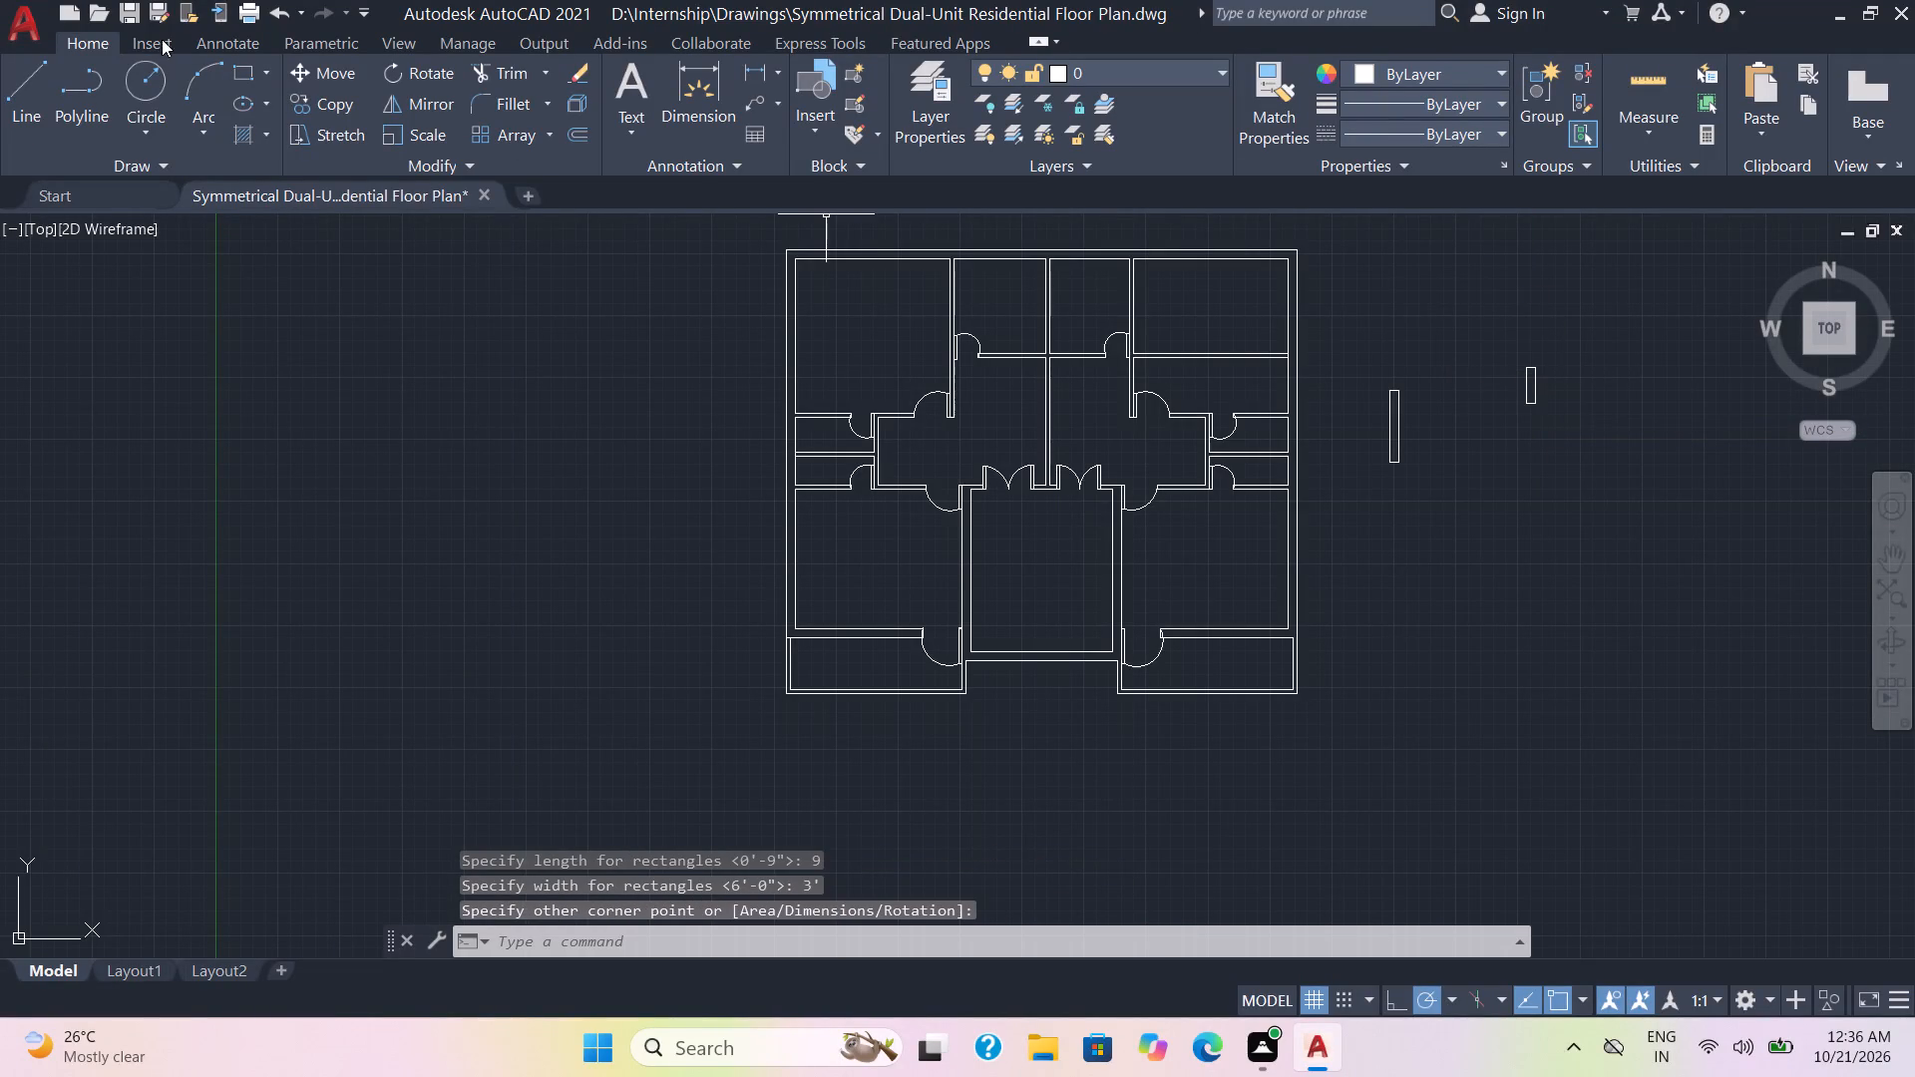
Draw a vertical centre line through the 6' rectangle, extending slightly past both of its short ends.
left_click(24, 94)
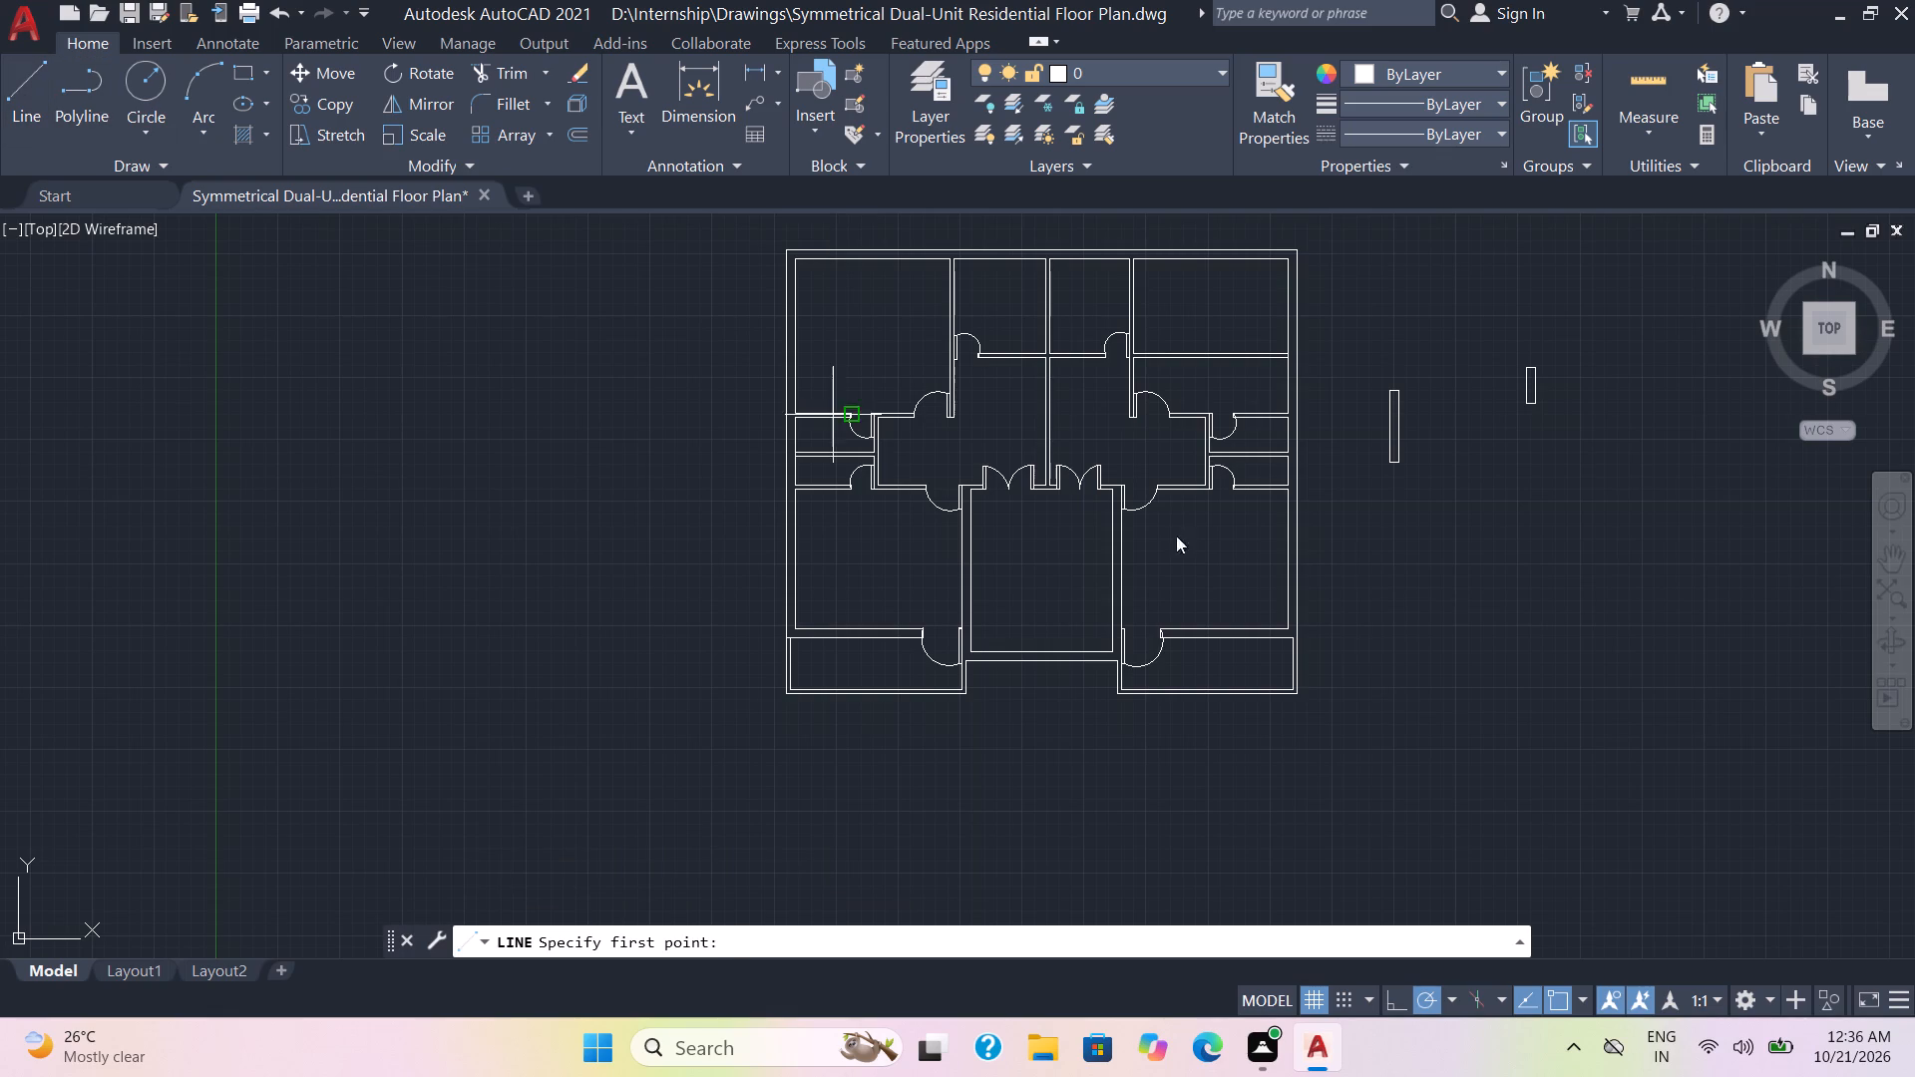
scroll(1452, 655, "up", 3)
scroll(1431, 594, "down", 3)
middle_click_drag(1399, 504, 1364, 700)
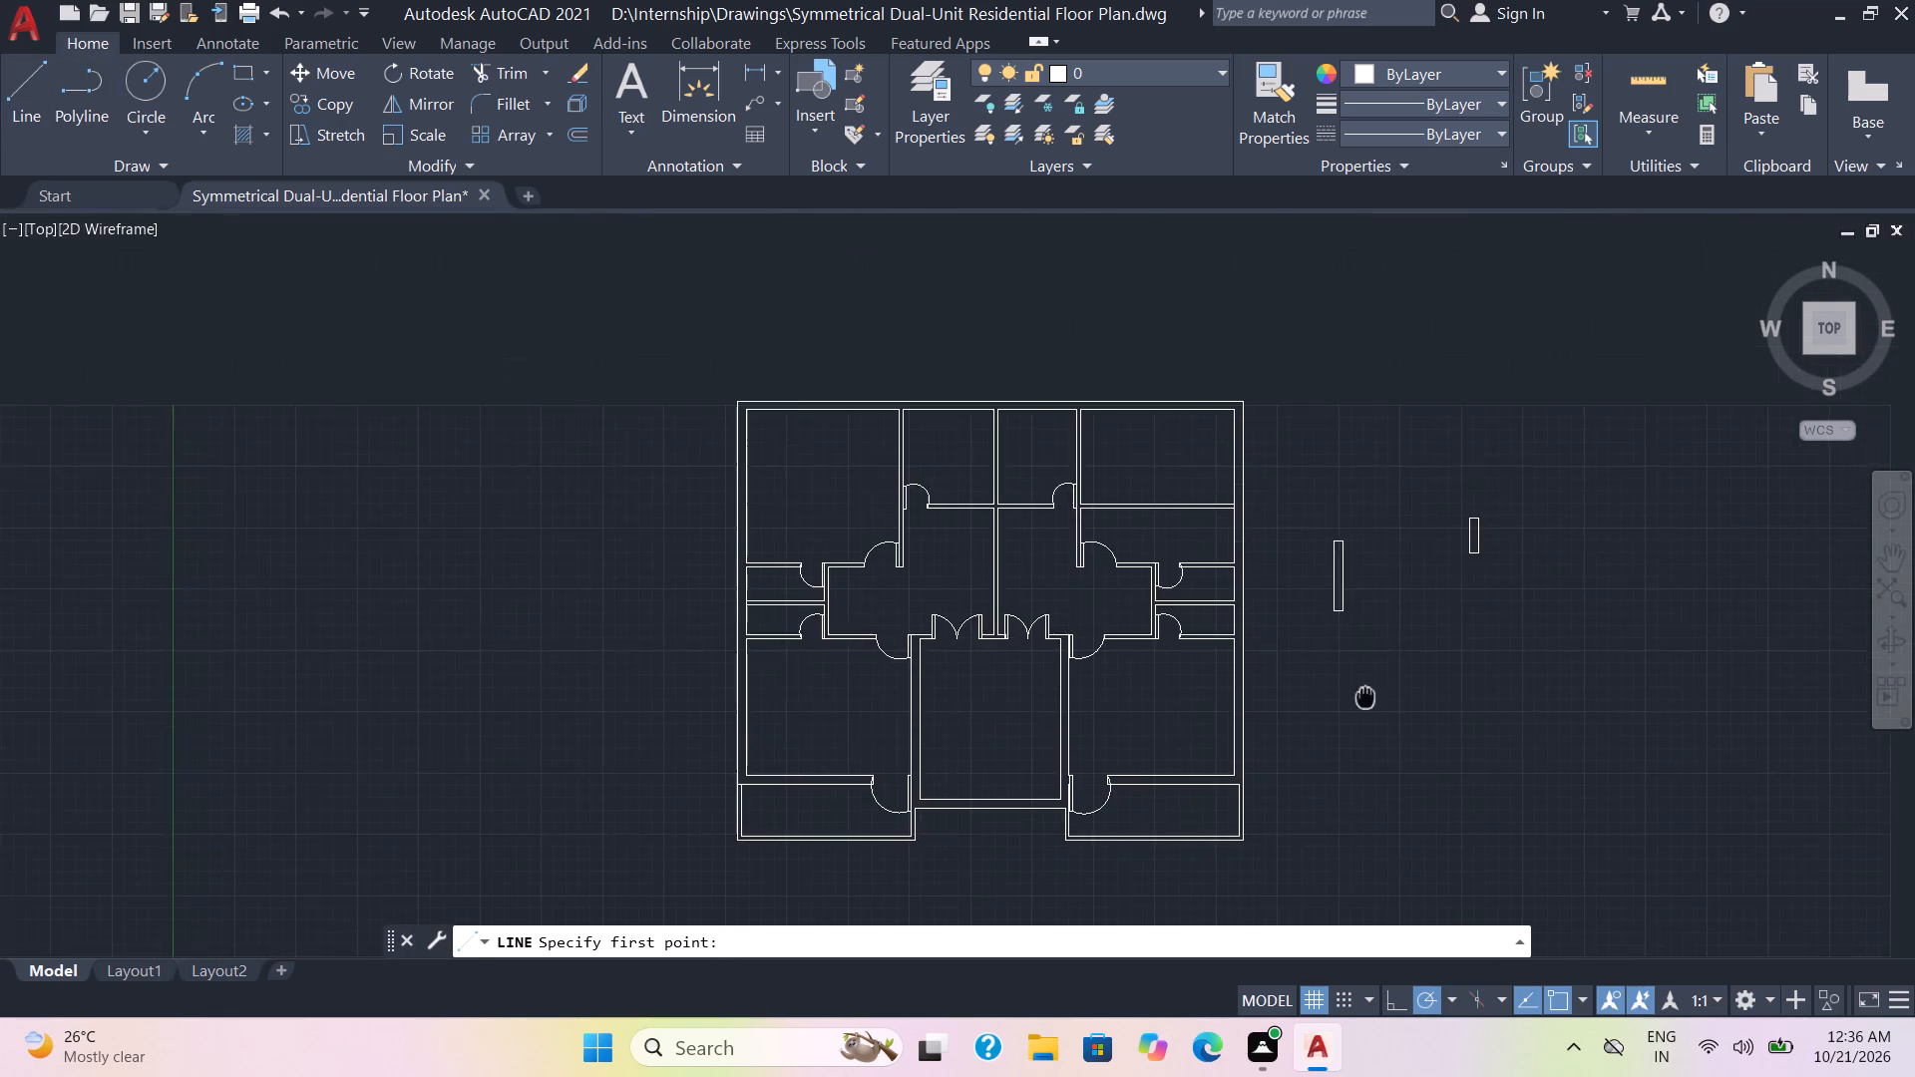
middle_click_drag(1364, 700, 1364, 702)
scroll(1361, 696, "up", 2)
left_click(1290, 550)
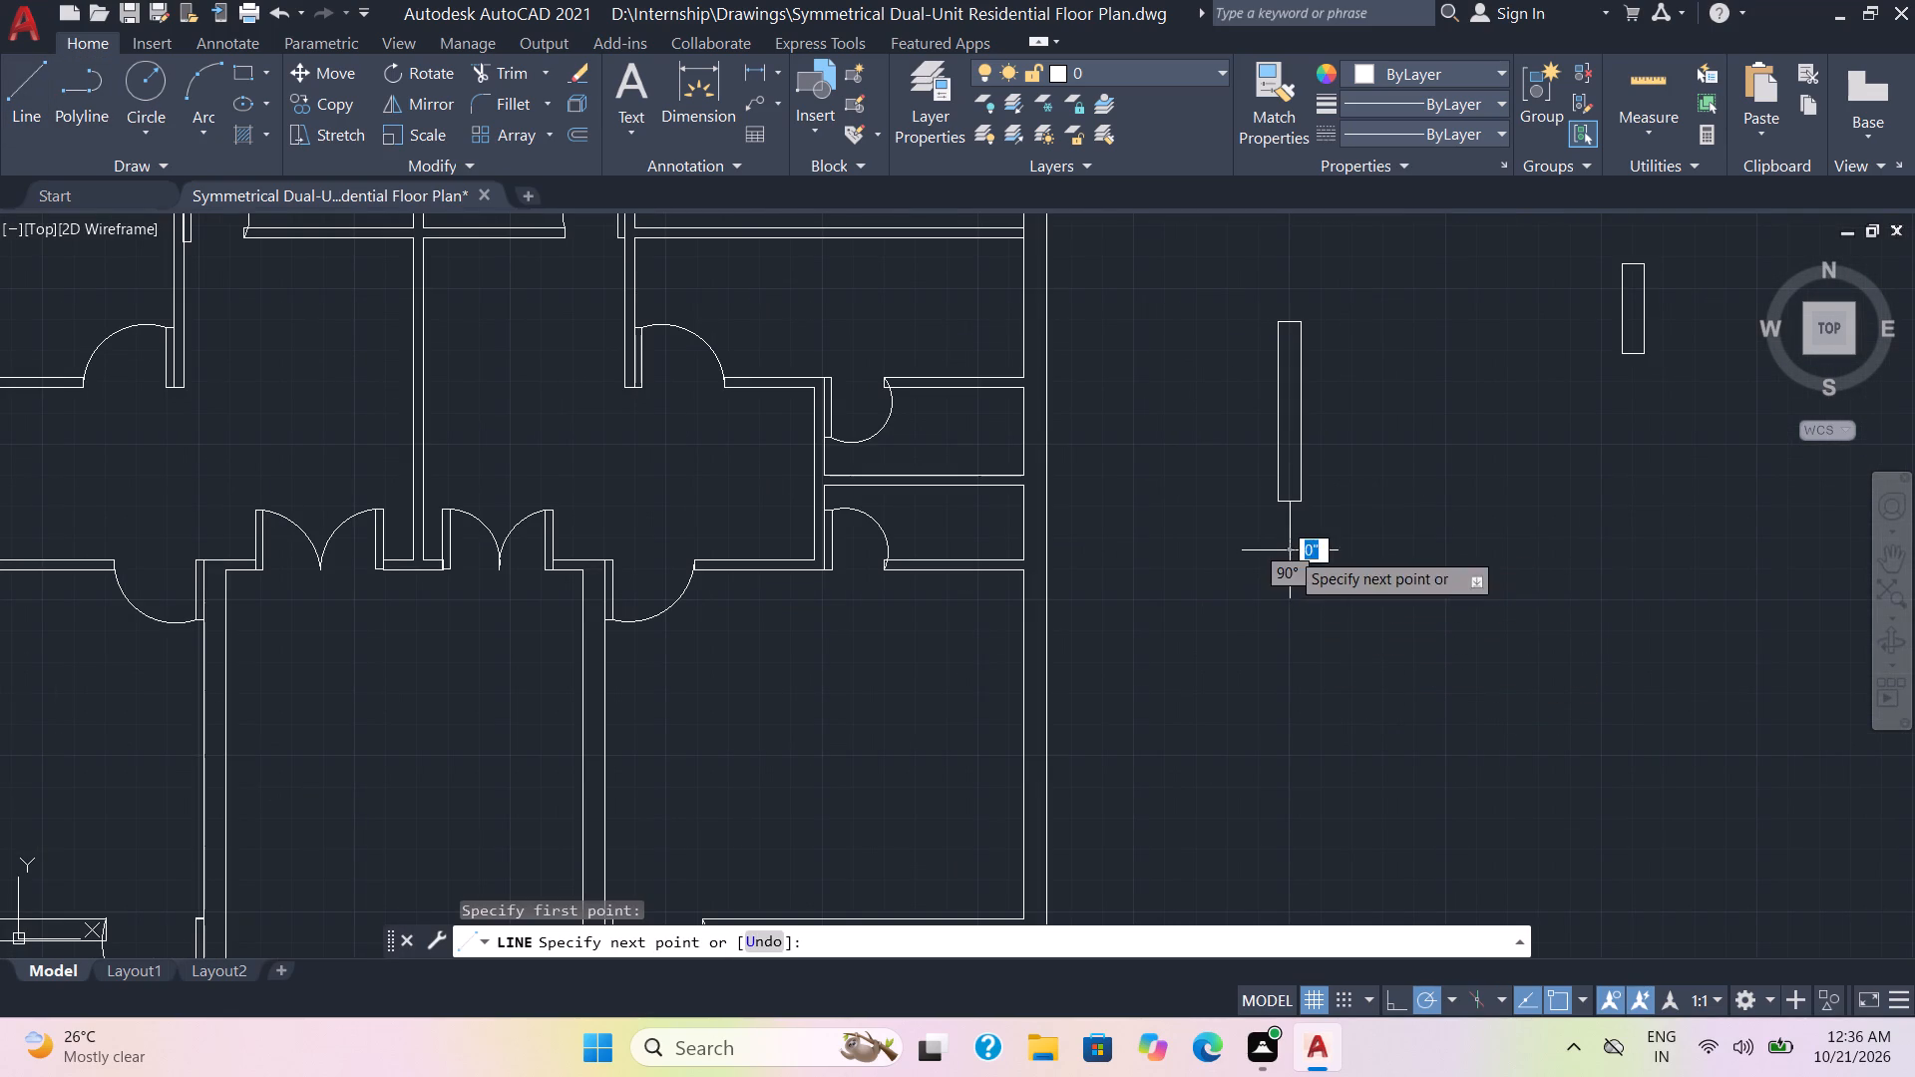
left_click(1291, 292)
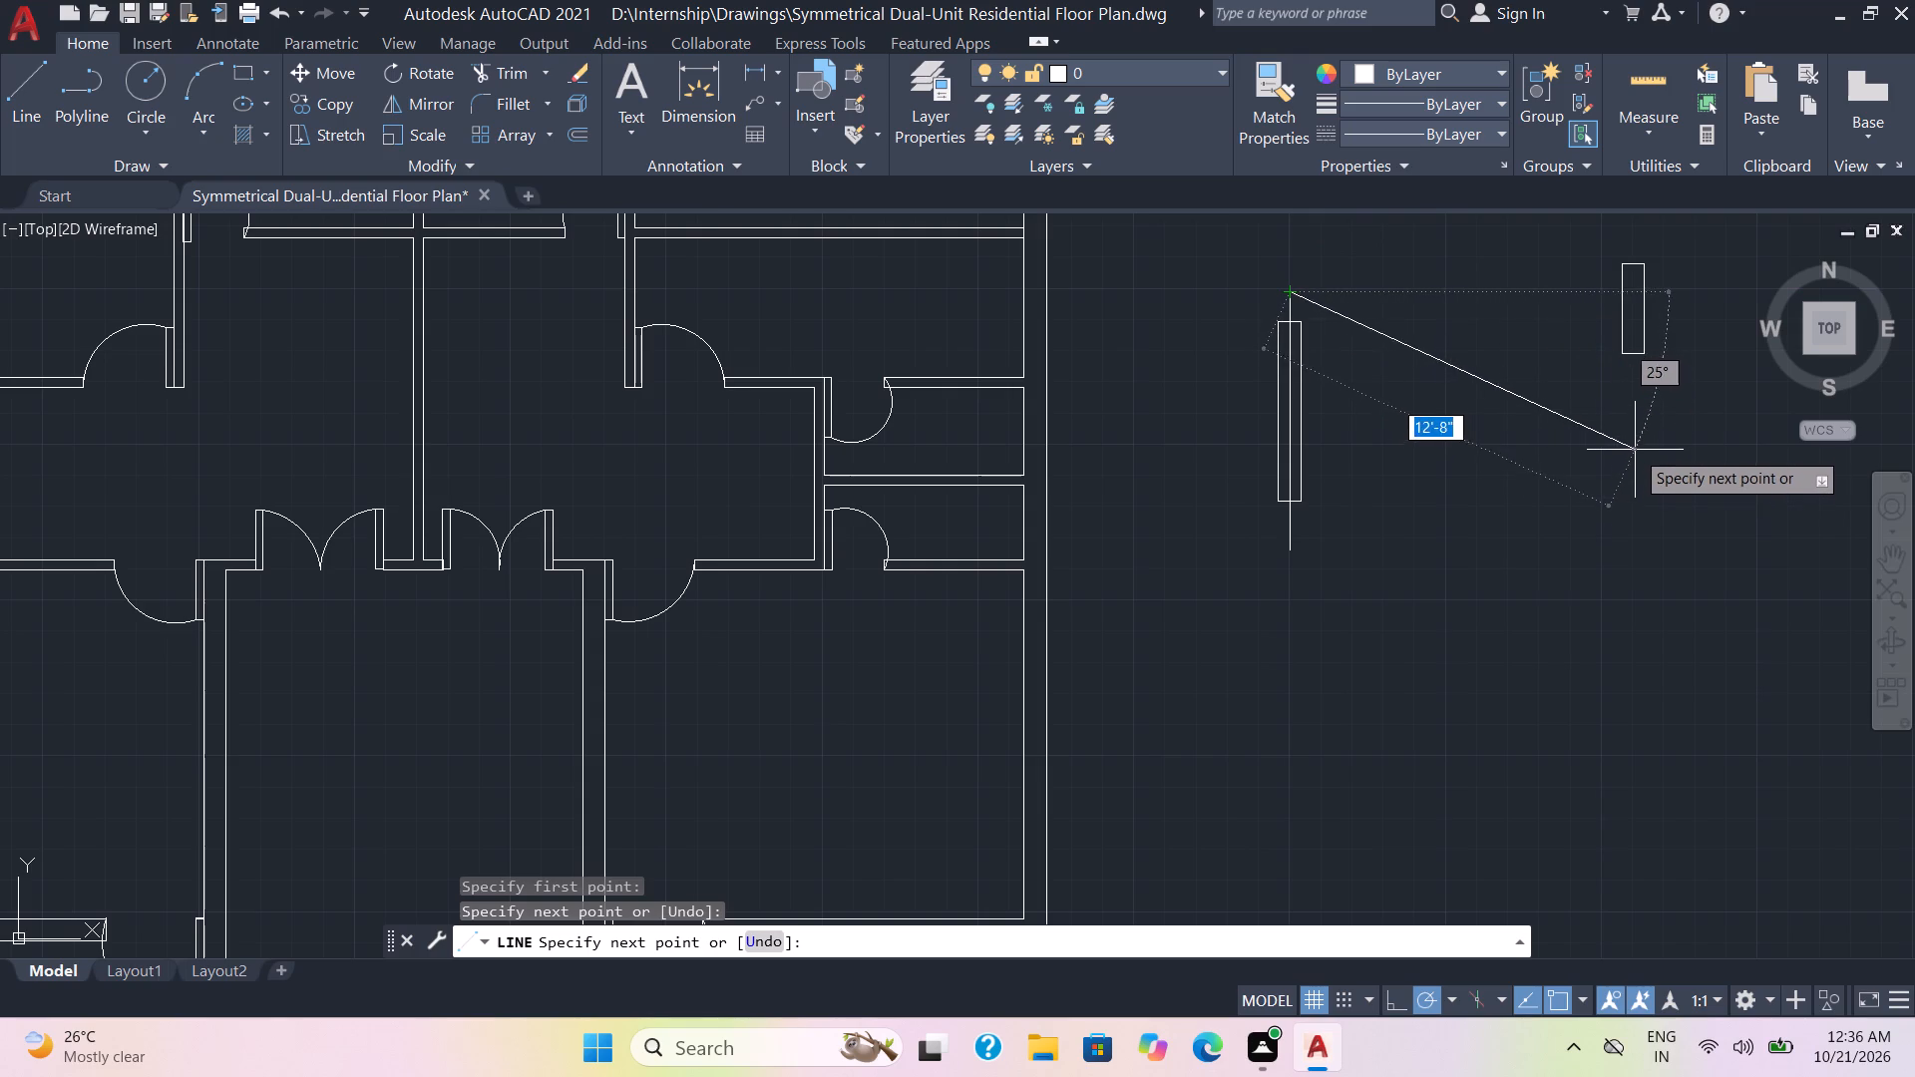
left_click(1636, 416)
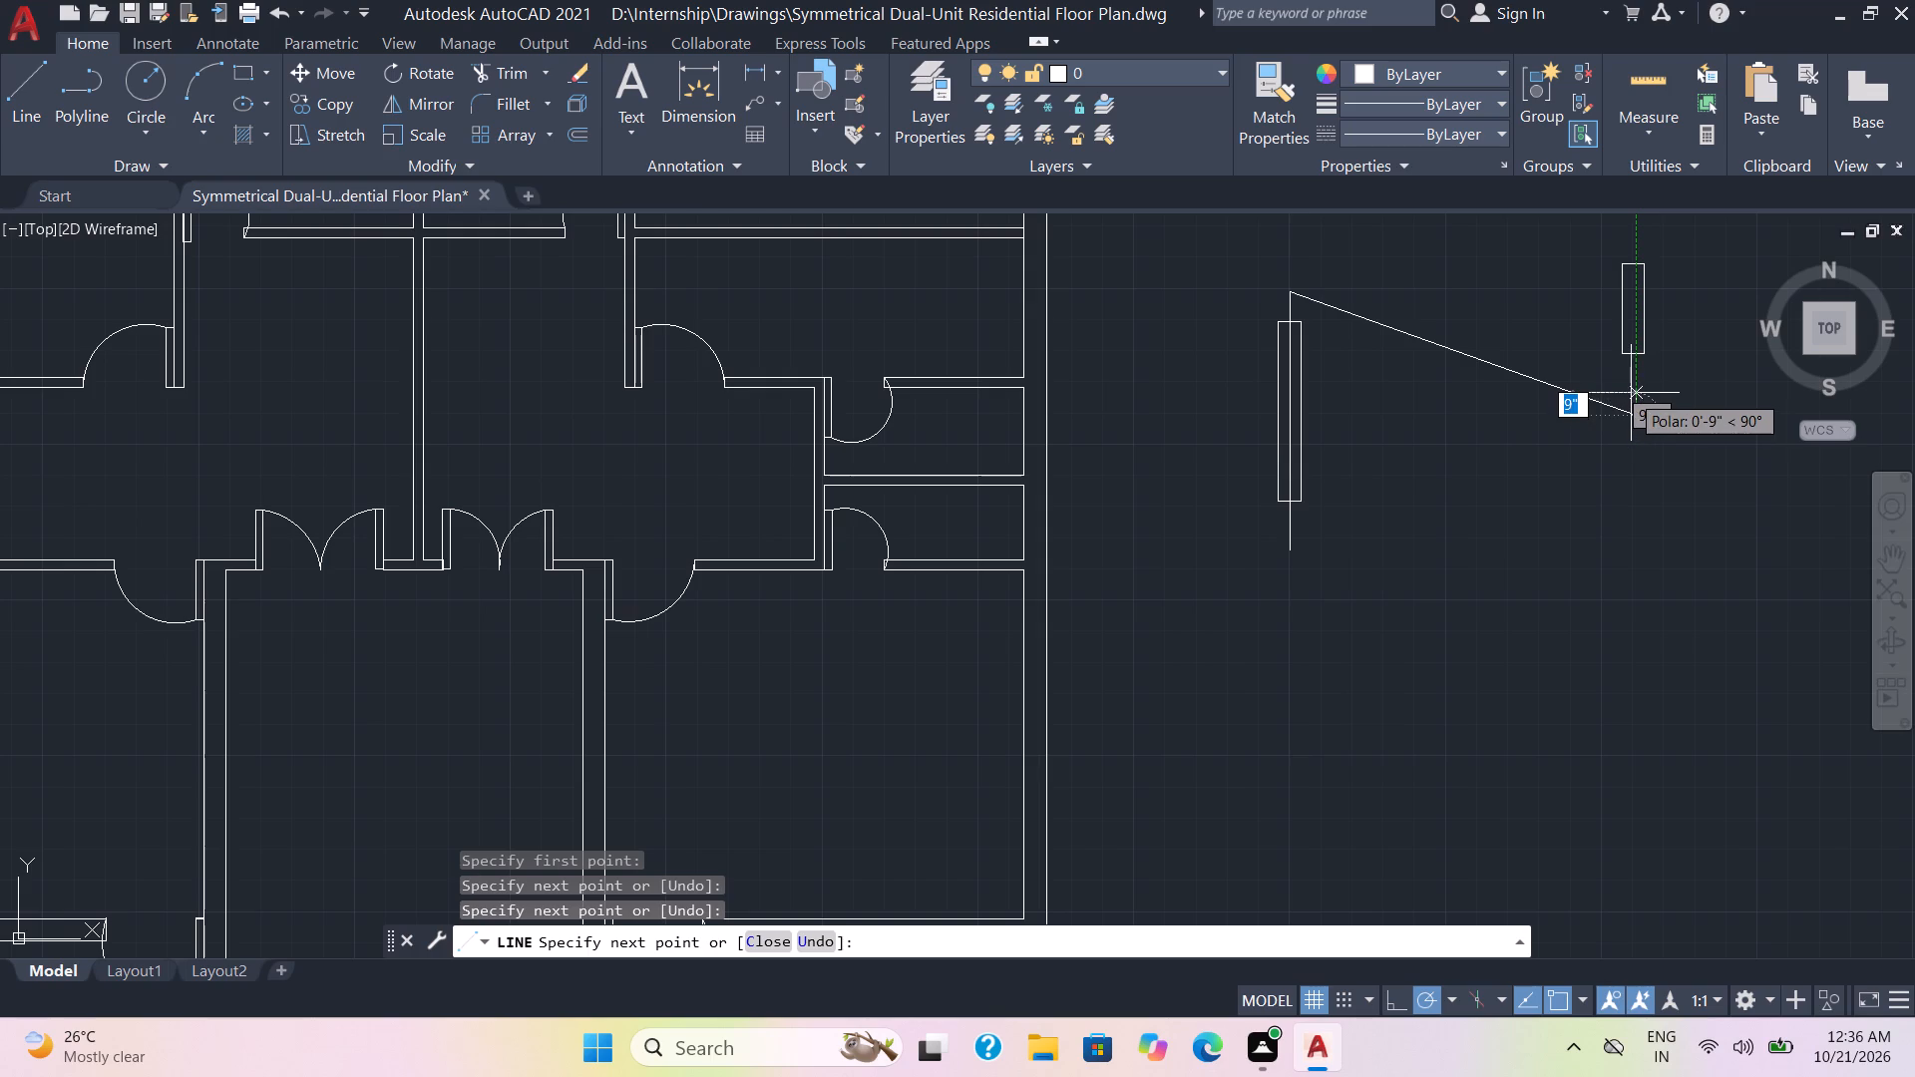
left_click(1633, 392)
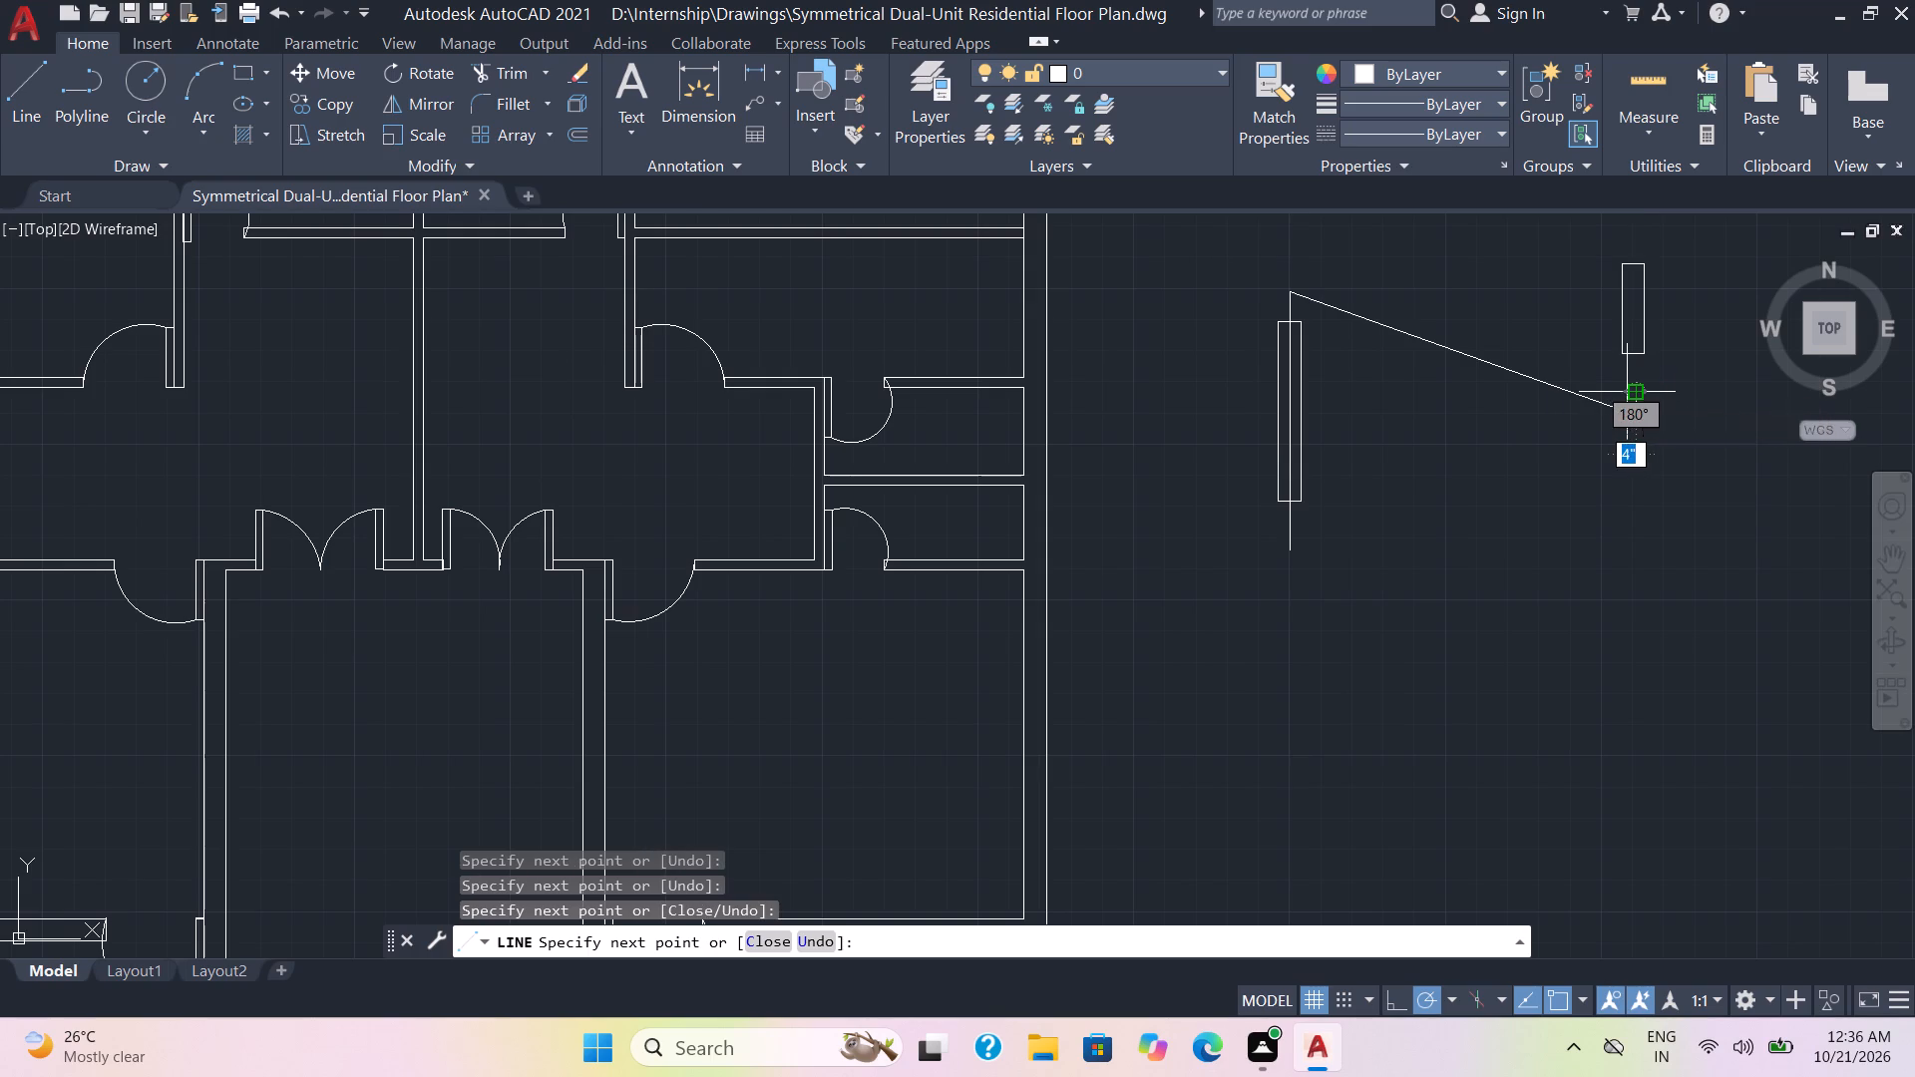
left_click(1629, 392)
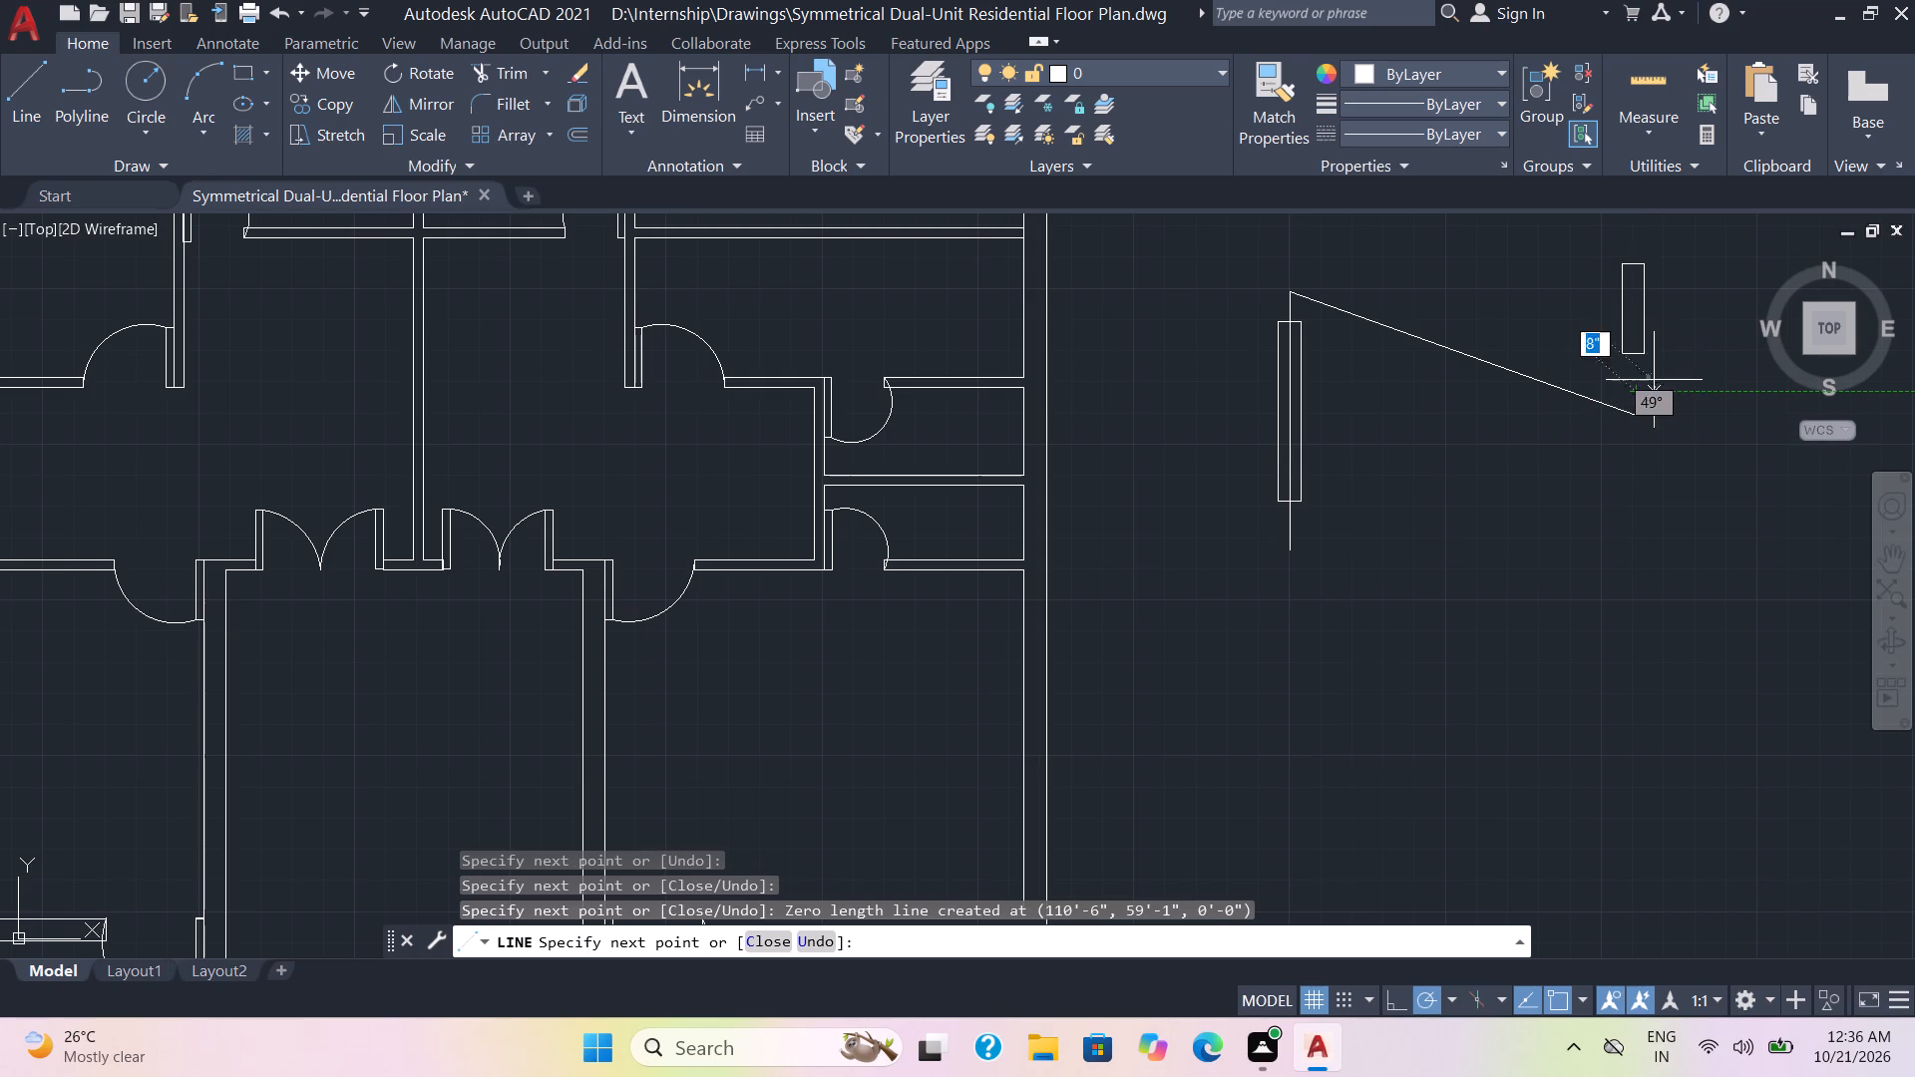
key("Escape")
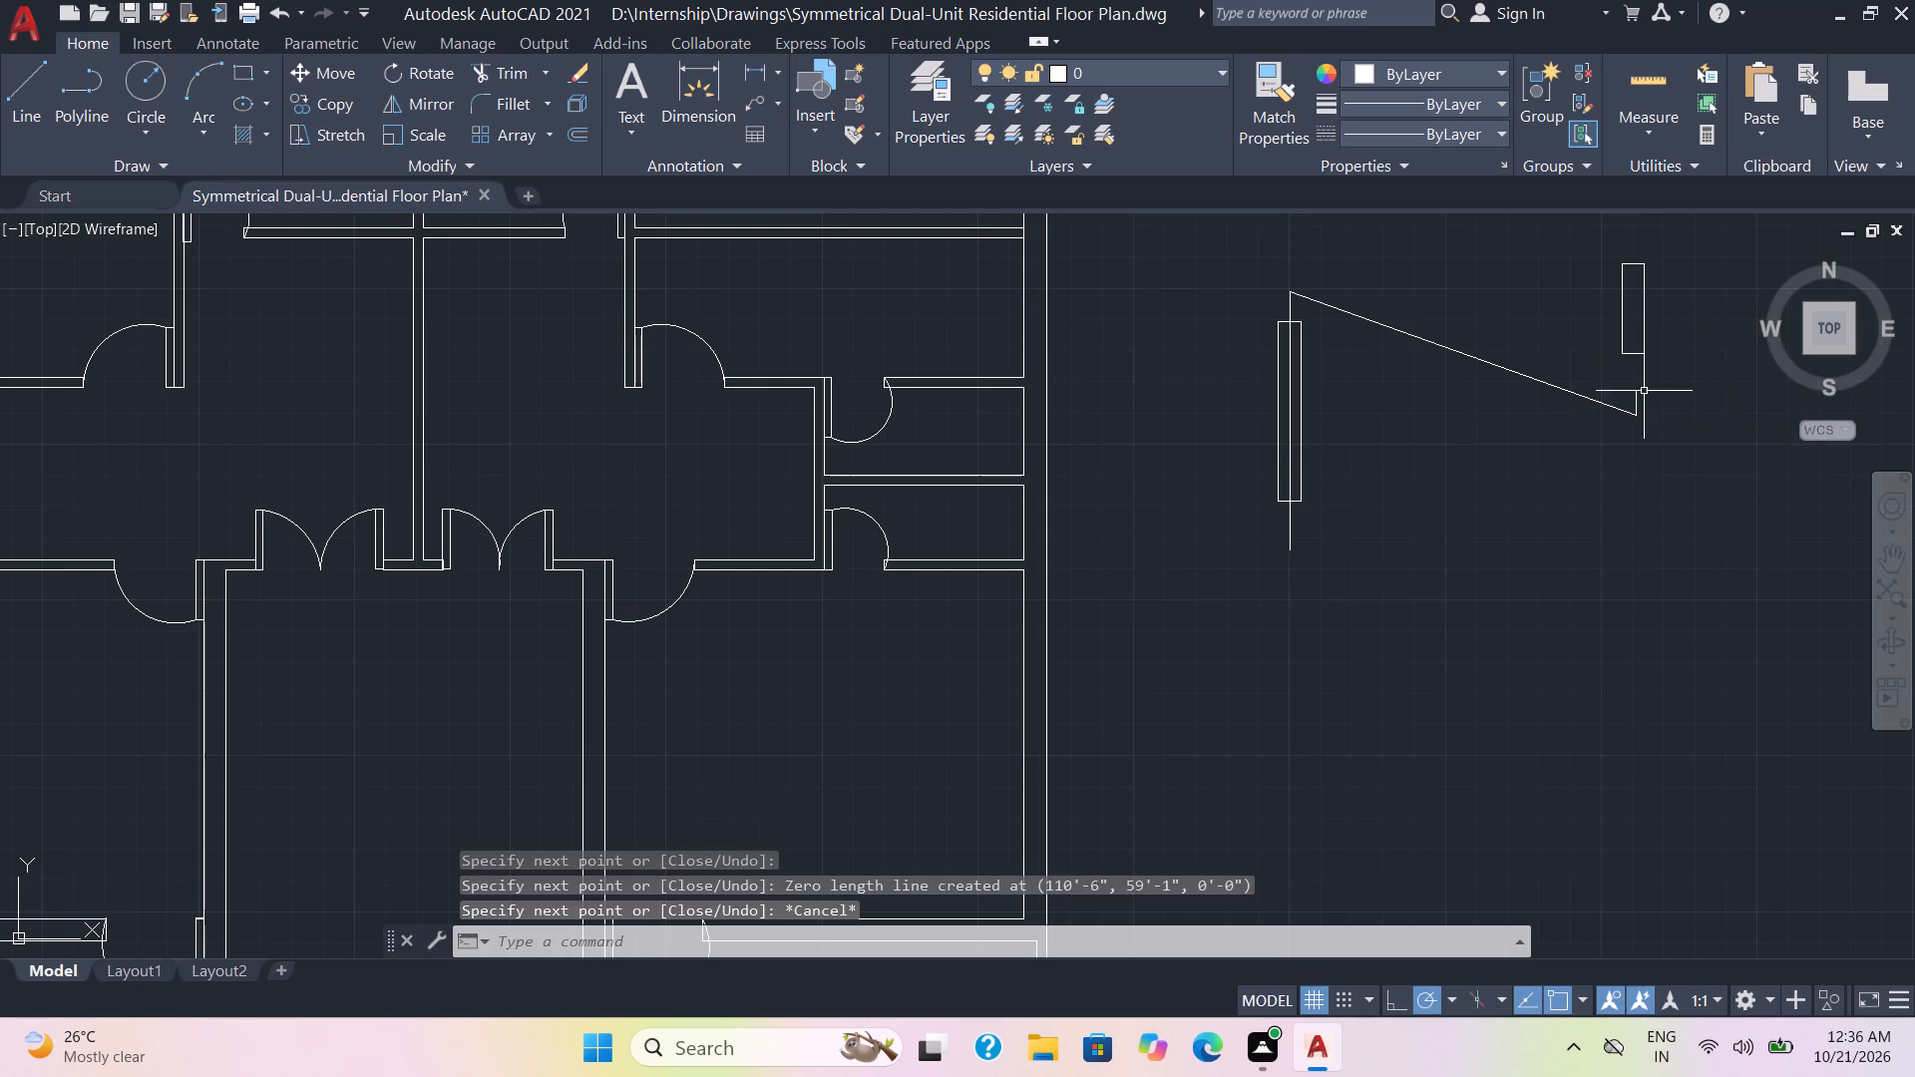
Draw a vertical centre line through the 3' rectangle, running past both of its short ends.
left_click(25, 89)
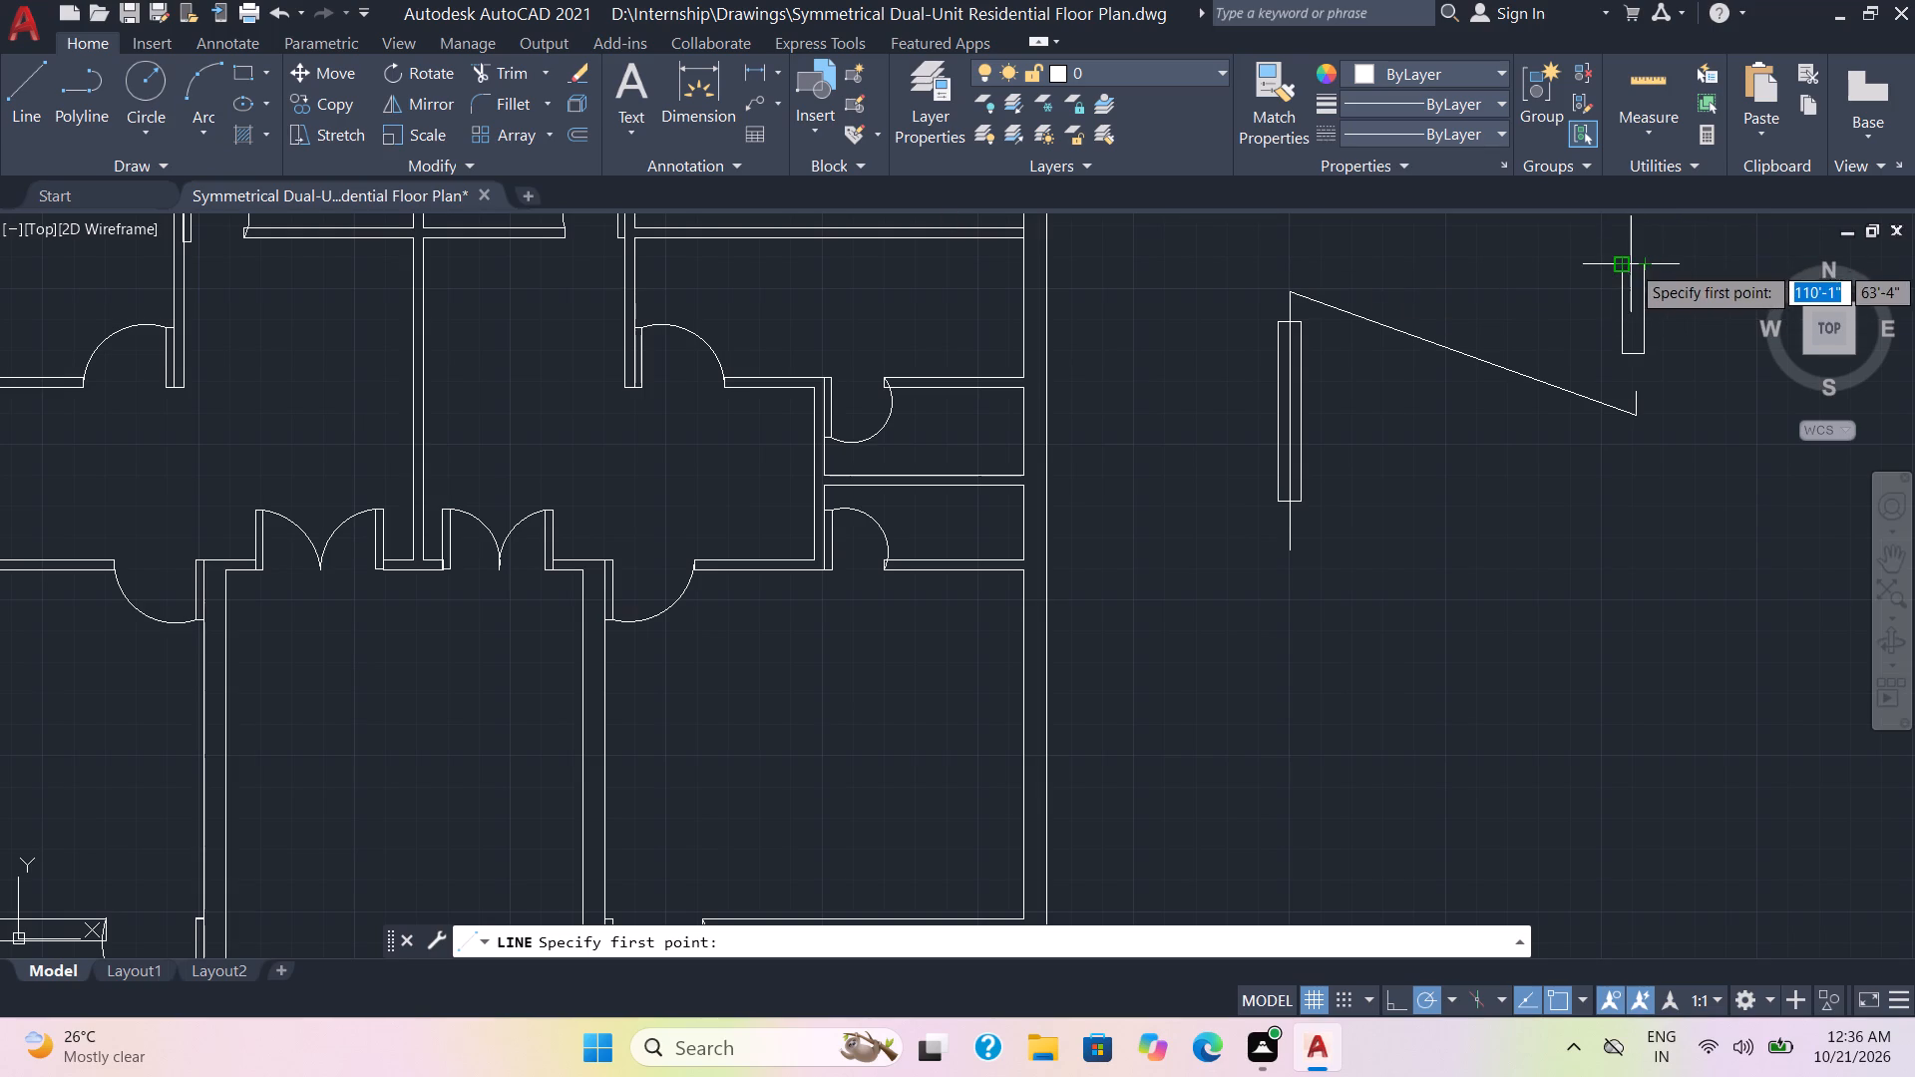
middle_click_drag(1633, 236, 1562, 495)
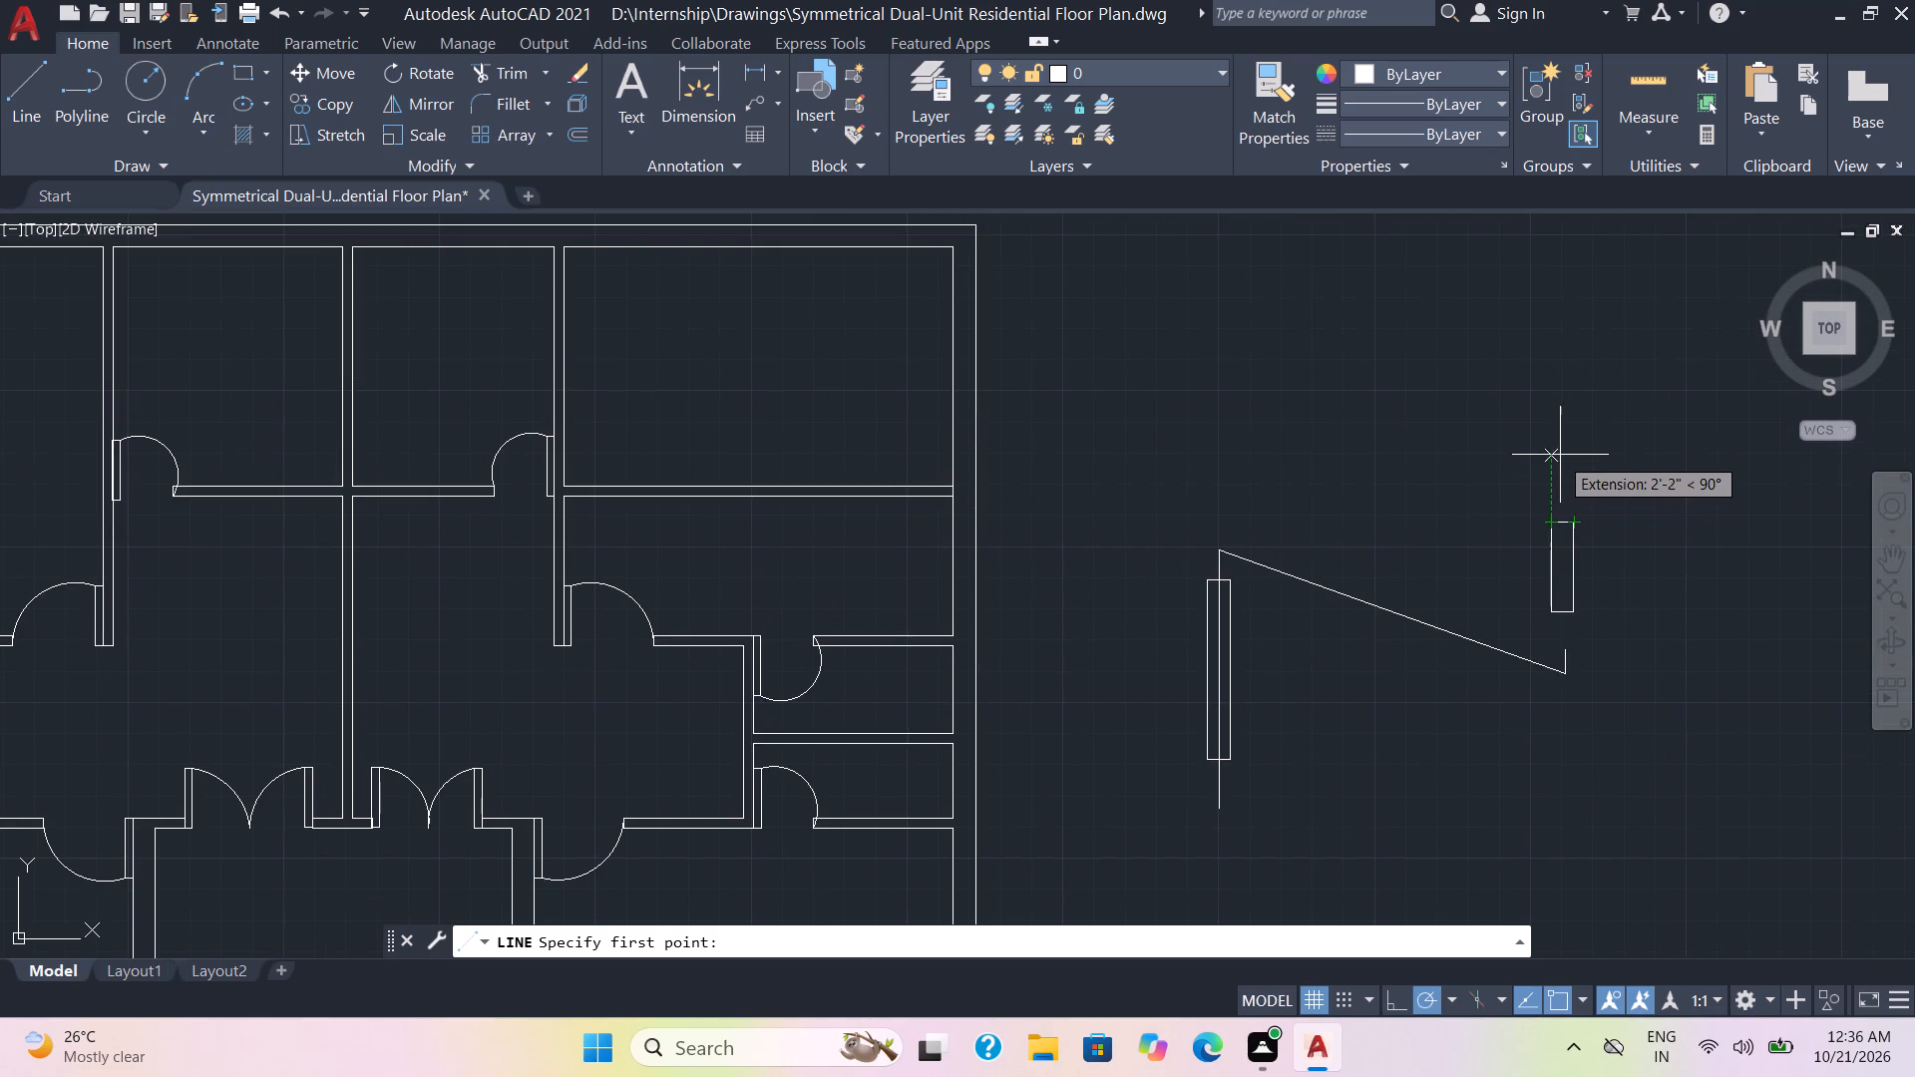
scroll(1564, 412, "up", 2)
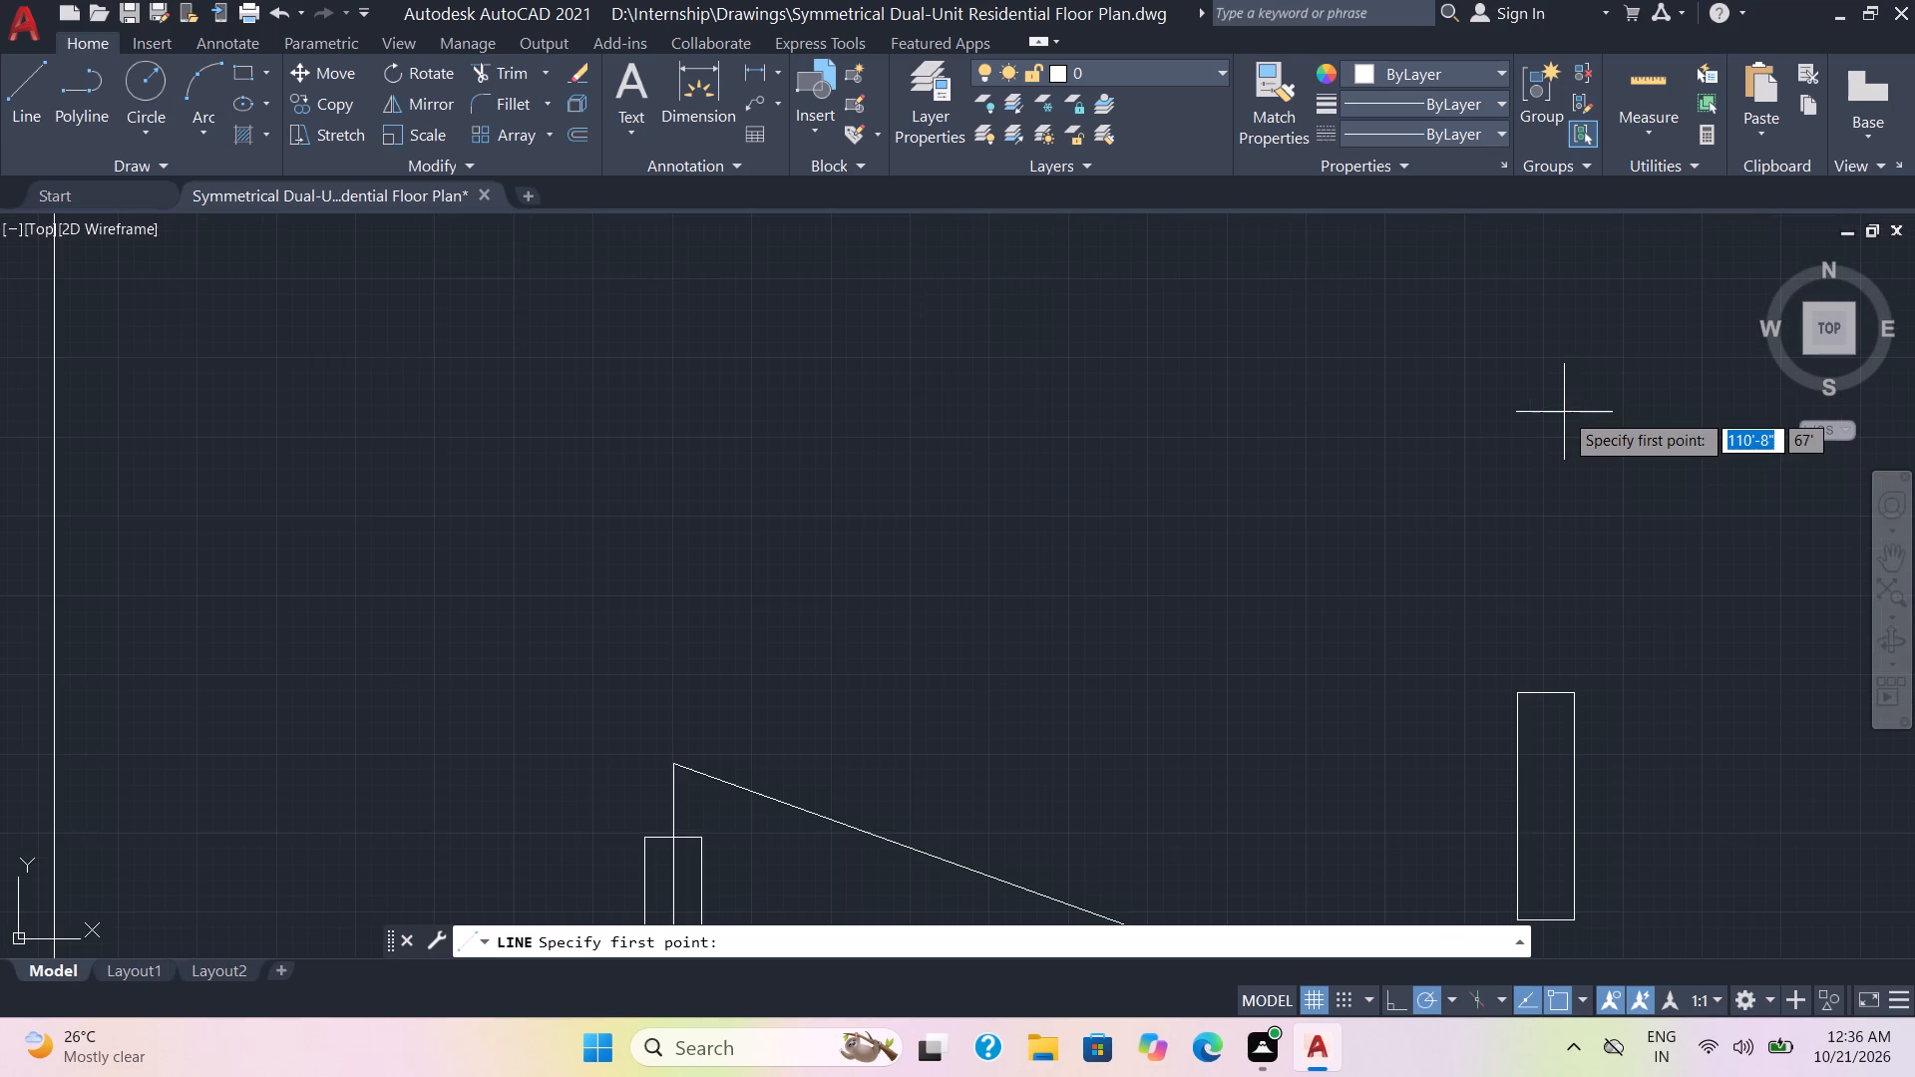
left_click(1545, 537)
scroll(1538, 743, "down", 5)
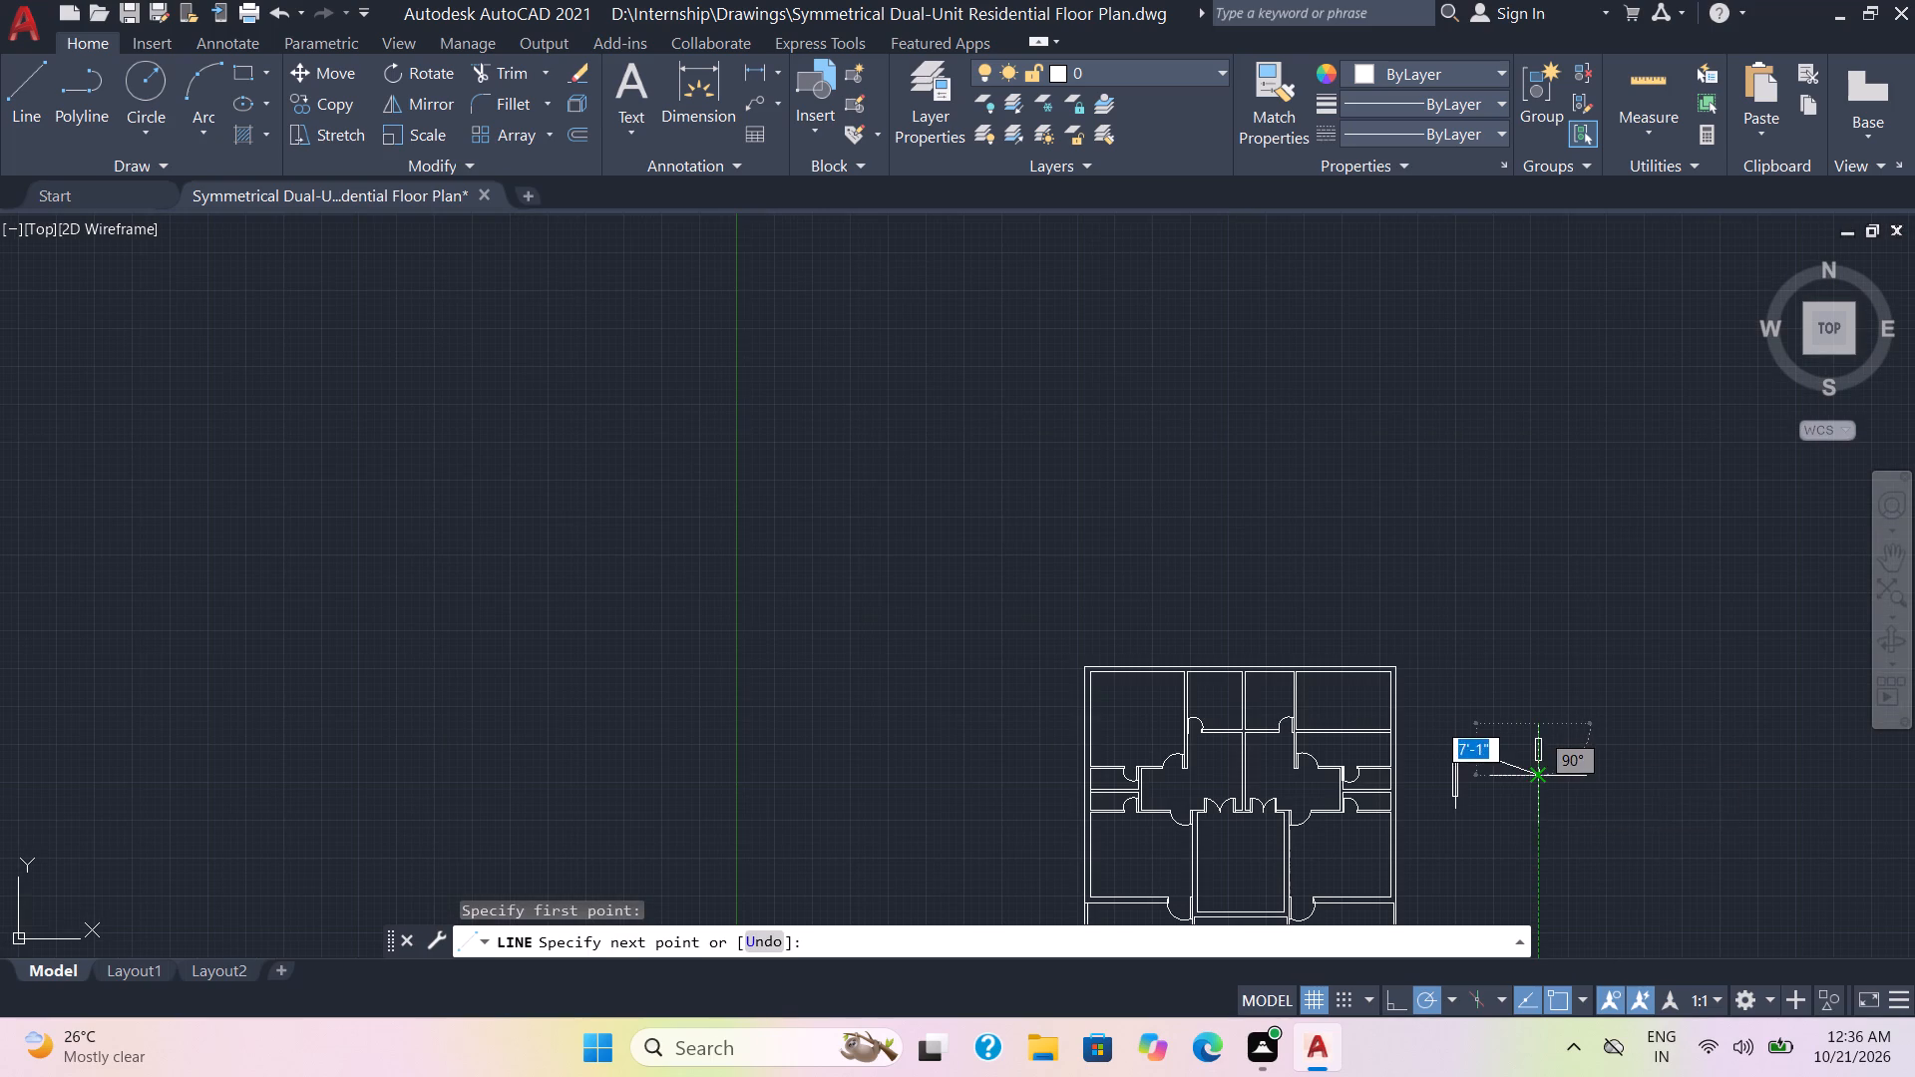
left_click(1536, 812)
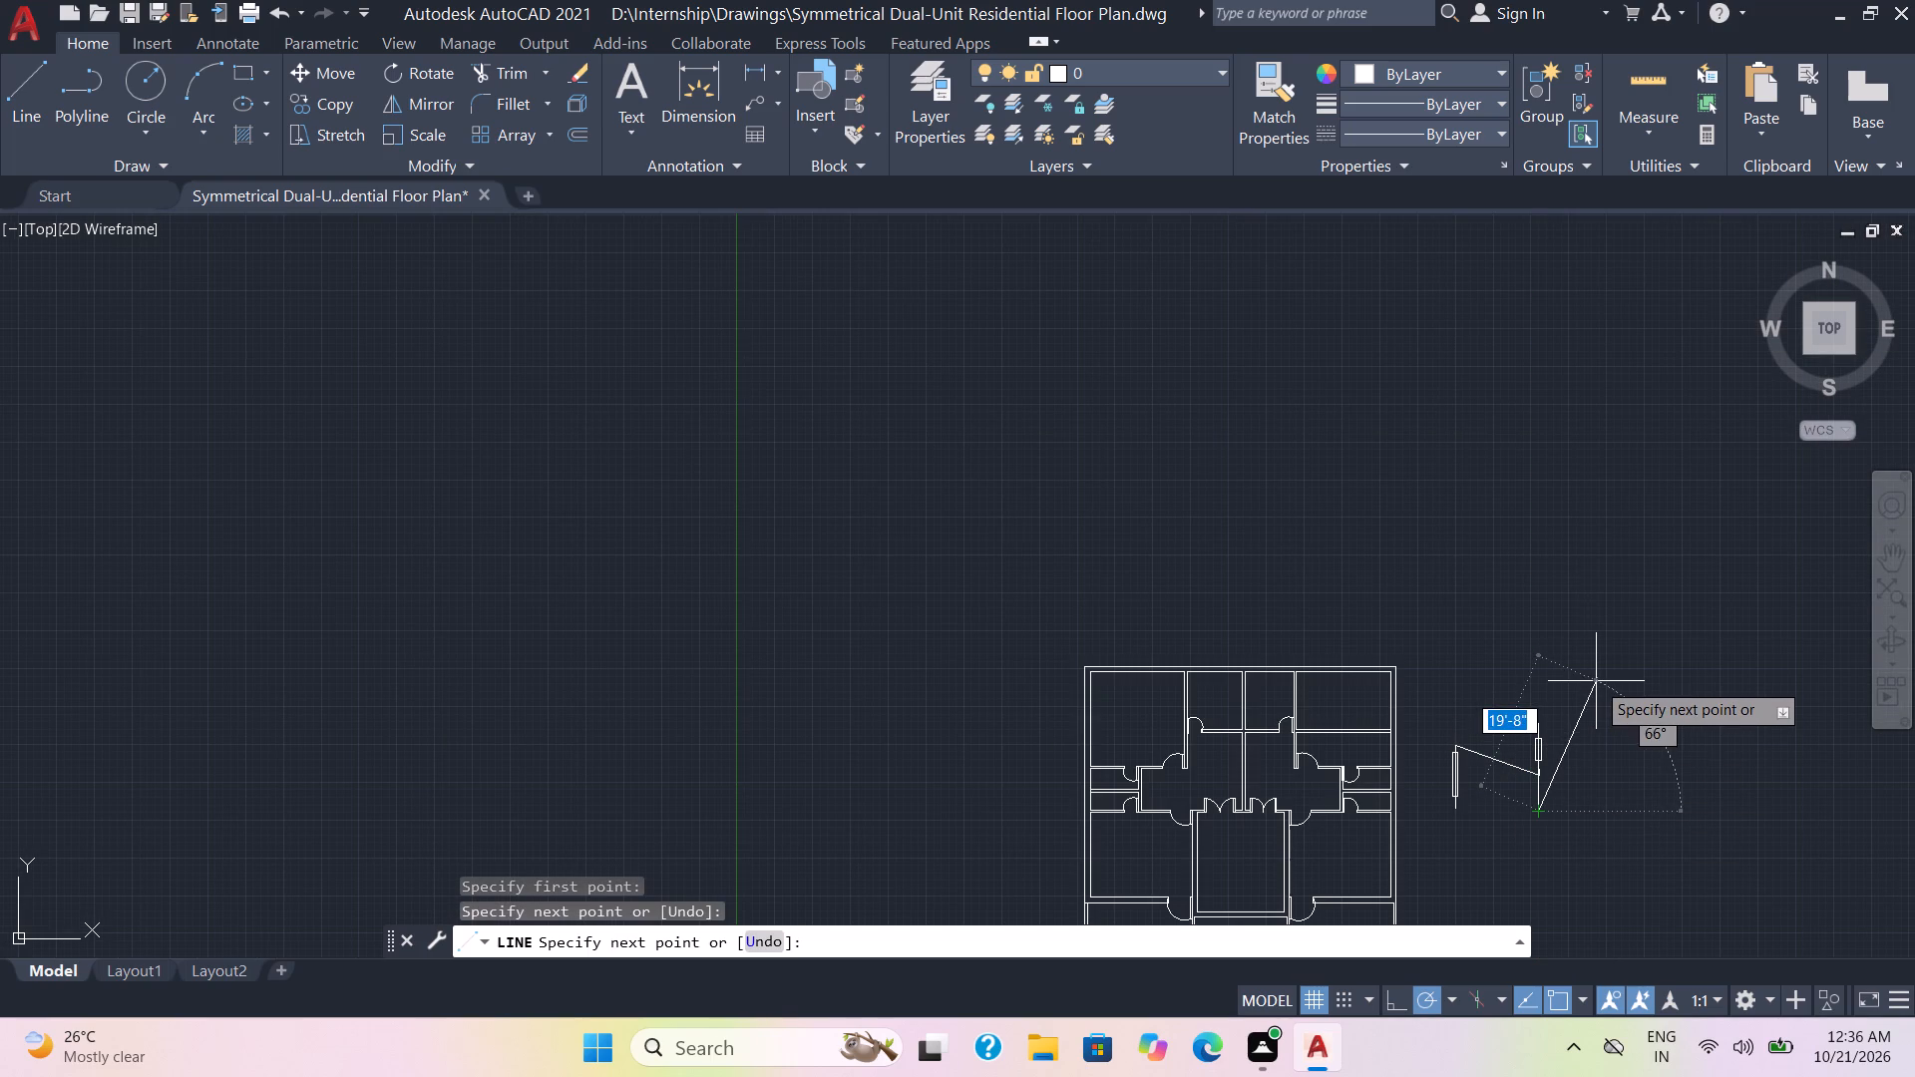
key("Escape")
Trim the centre-line ends overhanging both rectangles and remove the stray line segments between and below them.
middle_click_drag(1584, 721, 1333, 474)
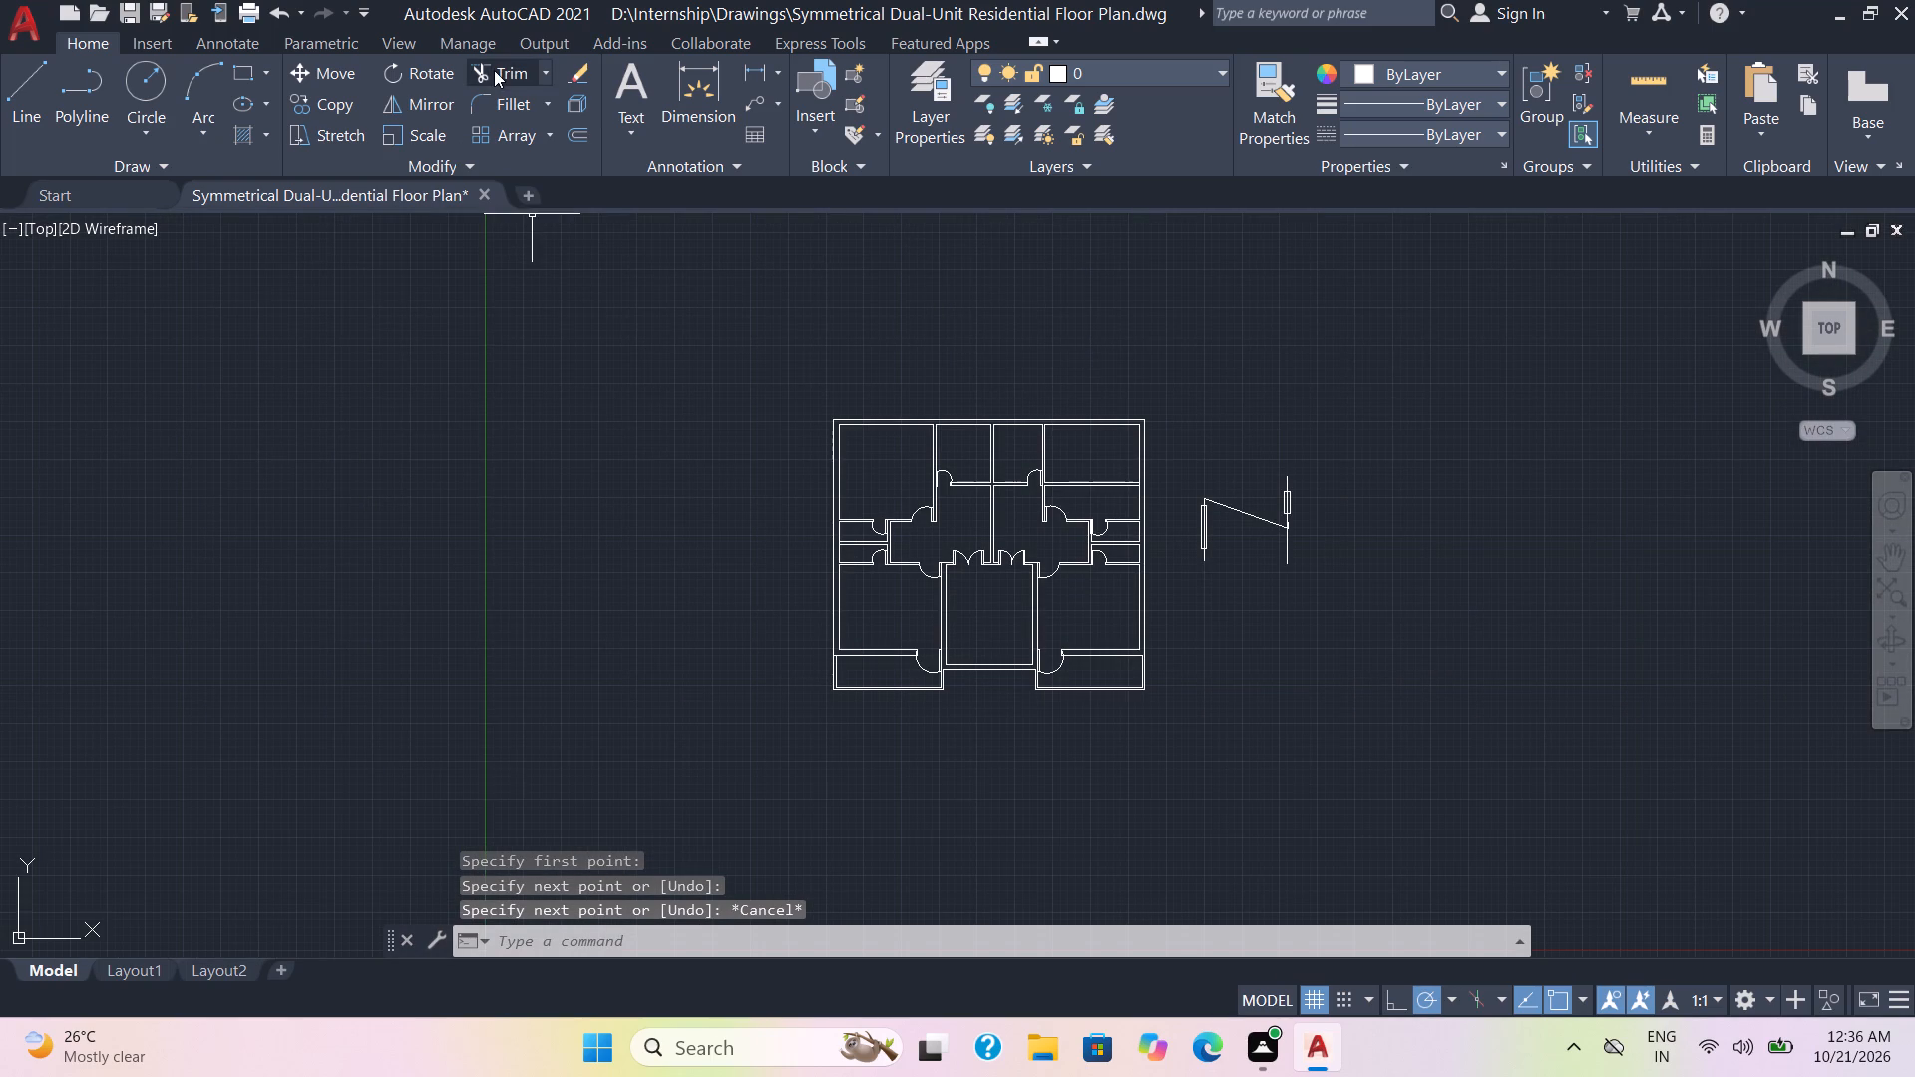
left_click(494, 70)
scroll(1140, 544, "up", 2)
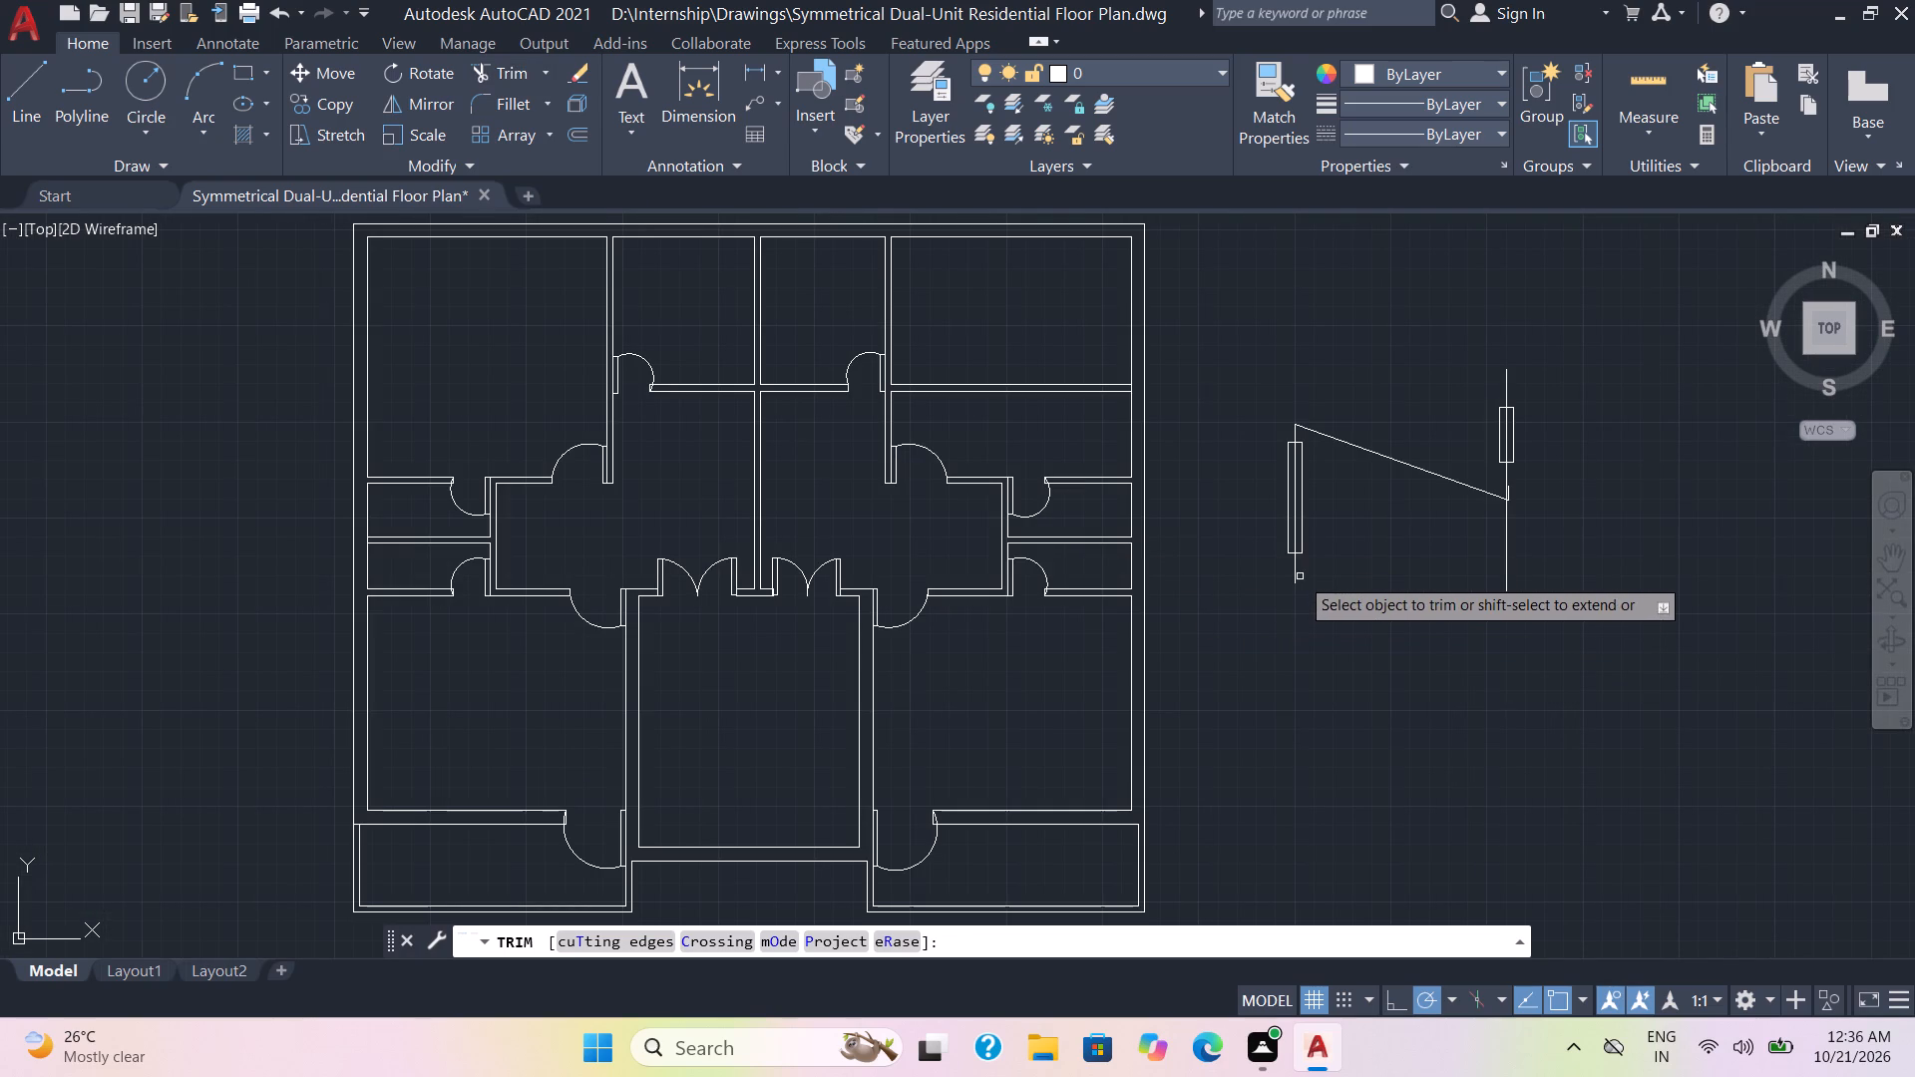
left_click(1294, 571)
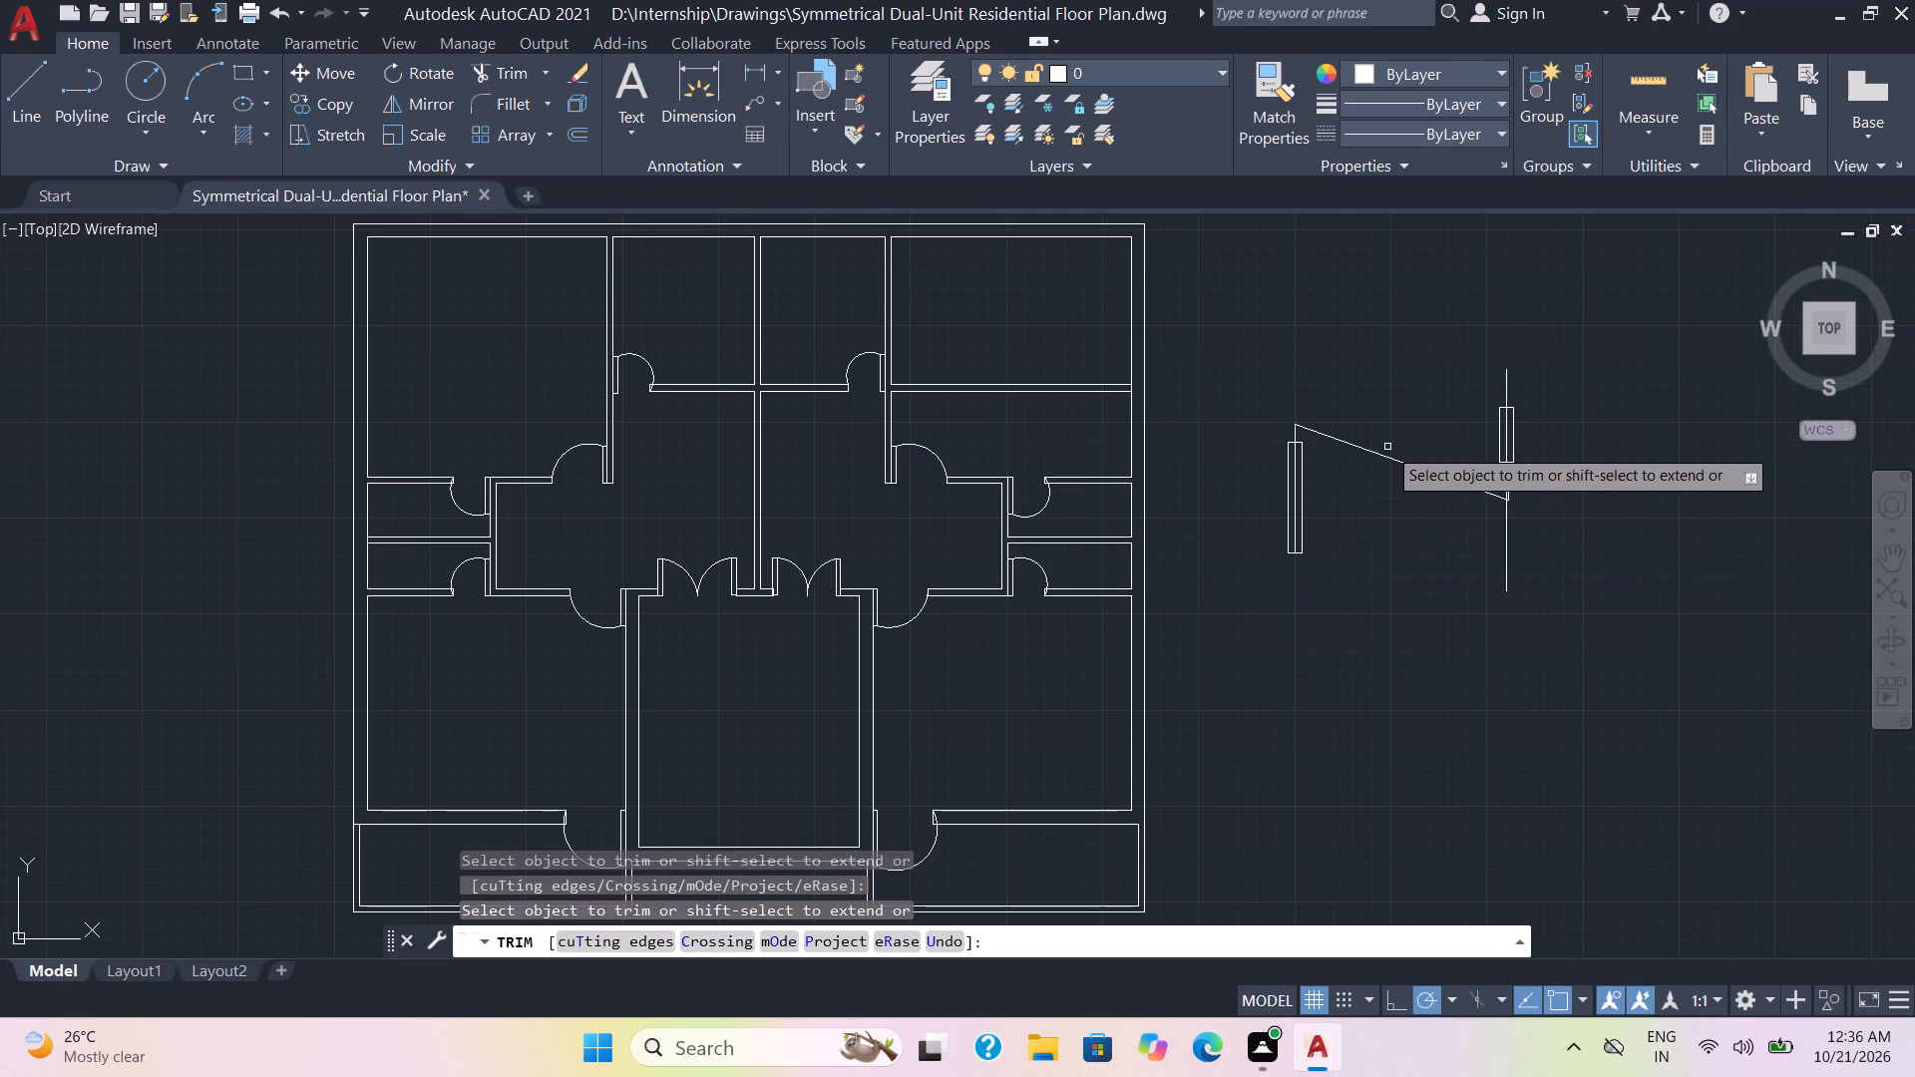
left_click(1382, 455)
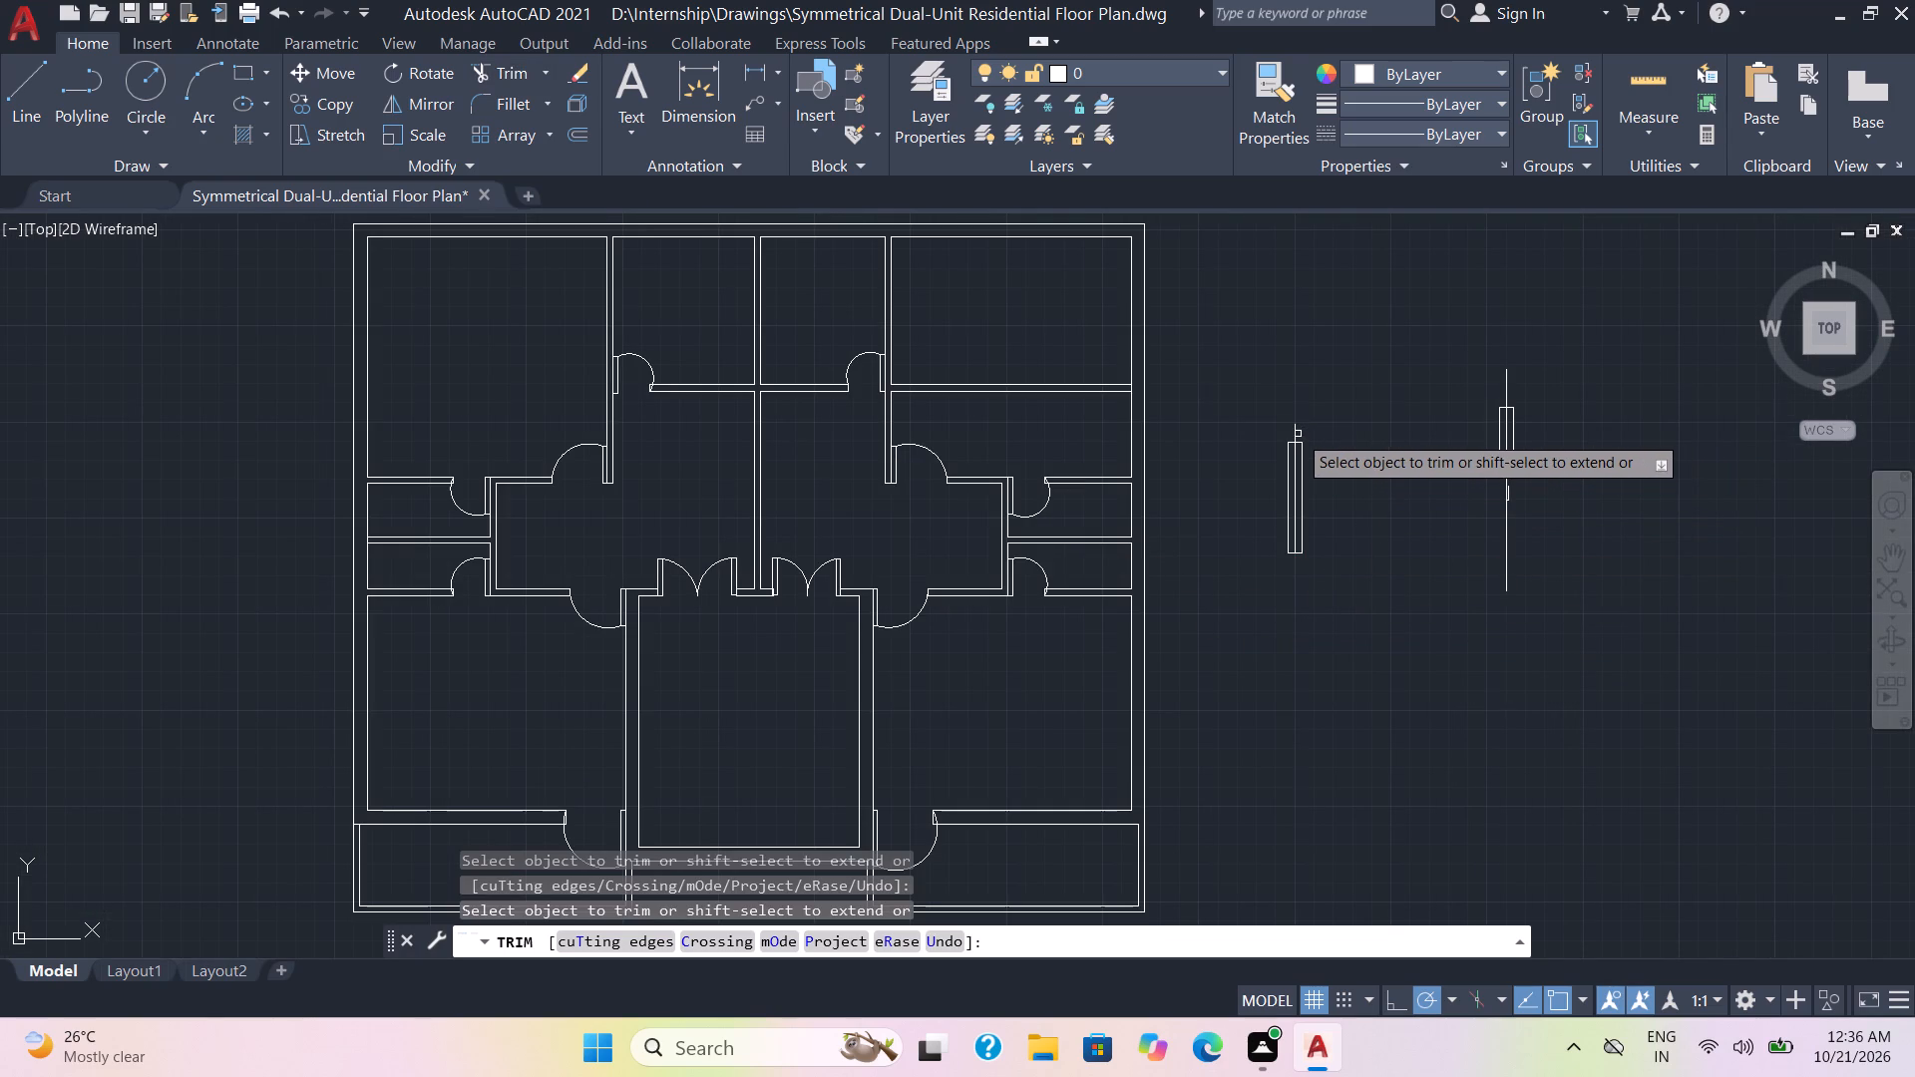
left_click(1298, 433)
left_click(1511, 534)
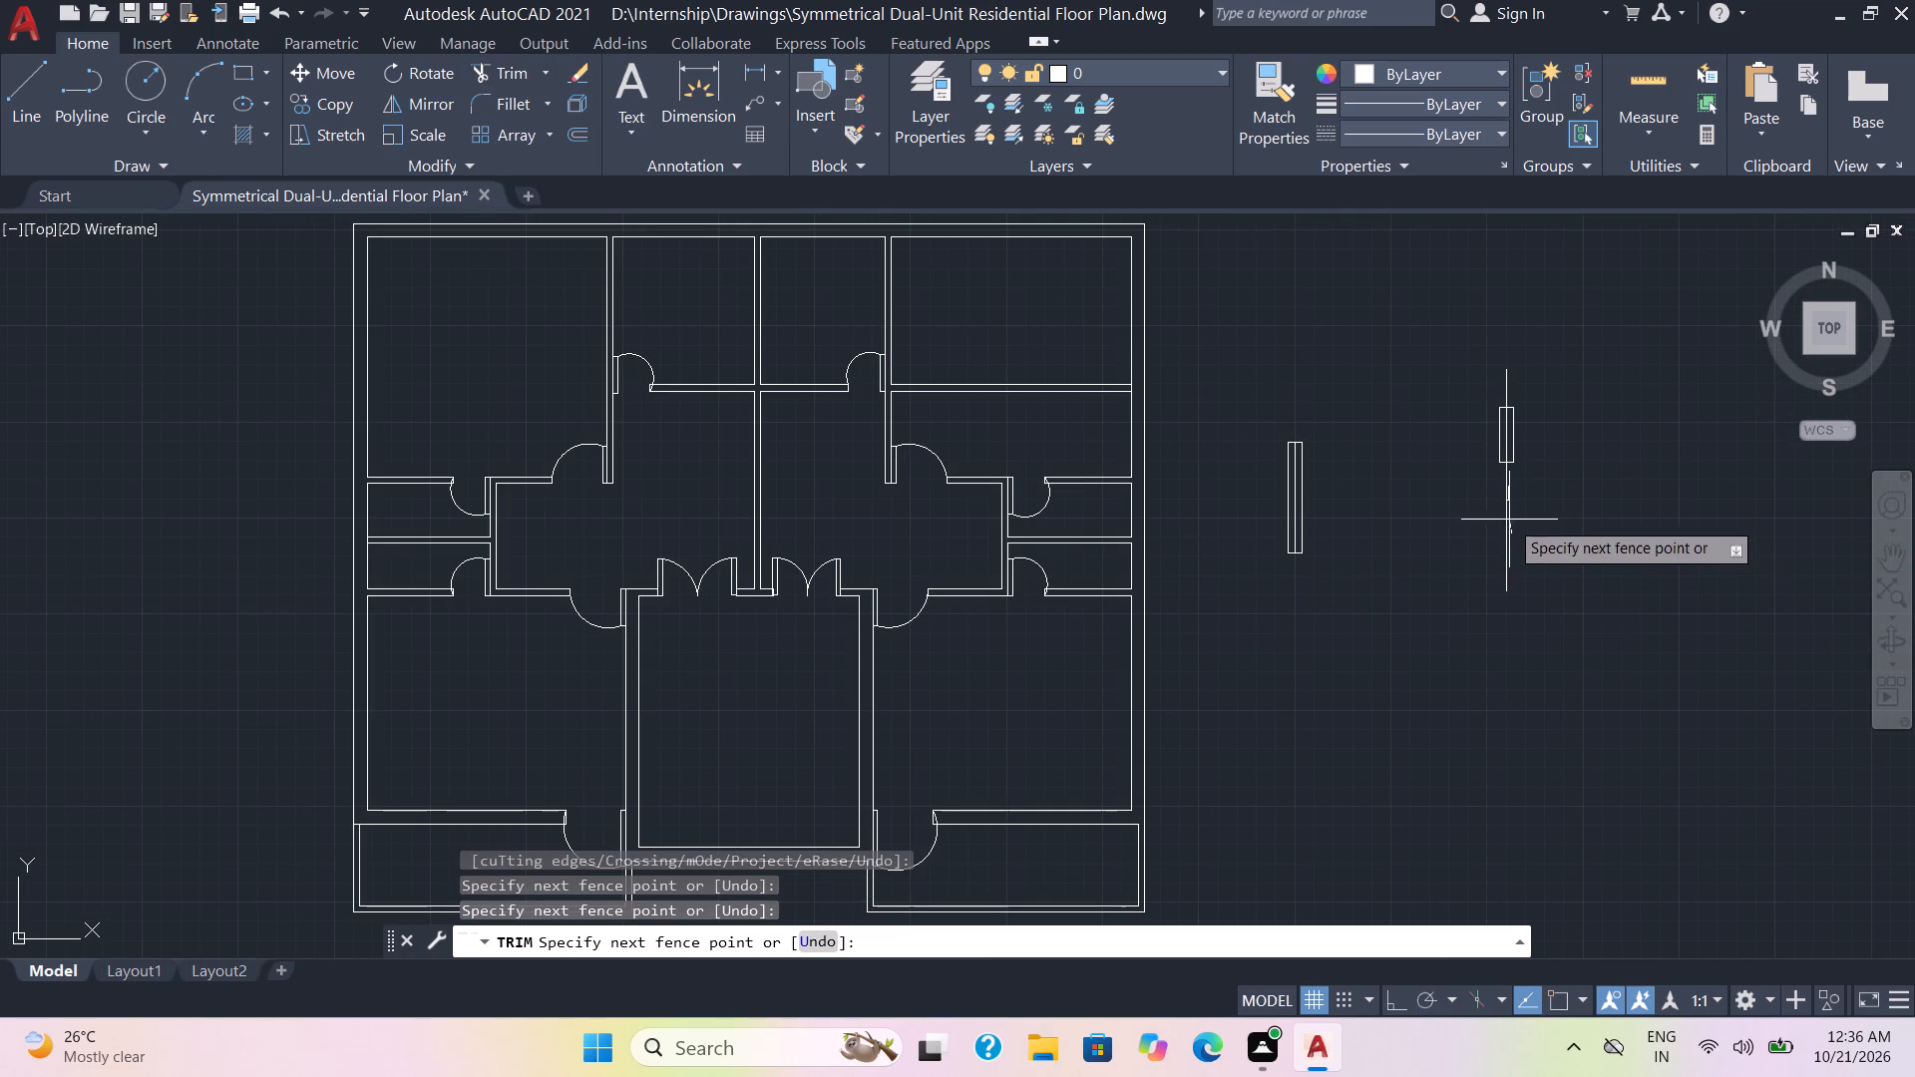
left_click(1501, 505)
left_click(1508, 491)
left_click(1510, 495)
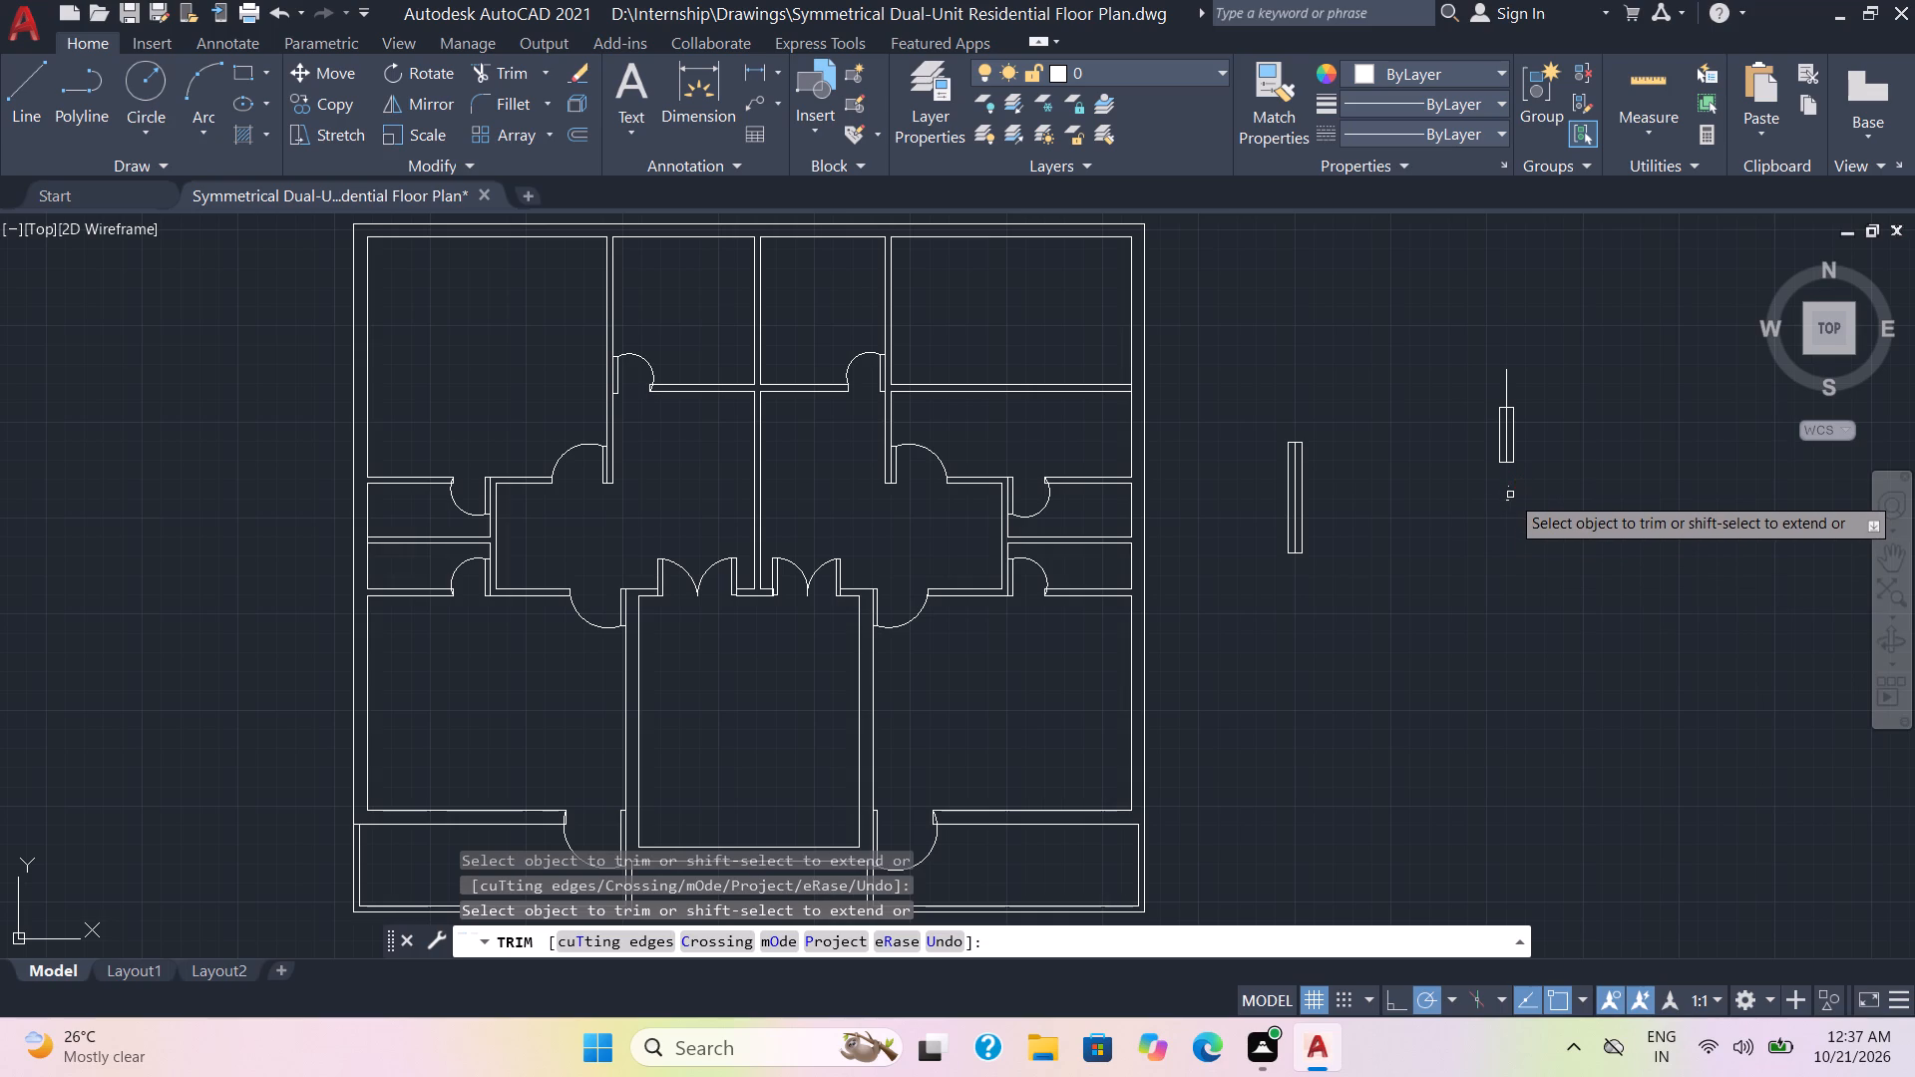
left_click(1509, 490)
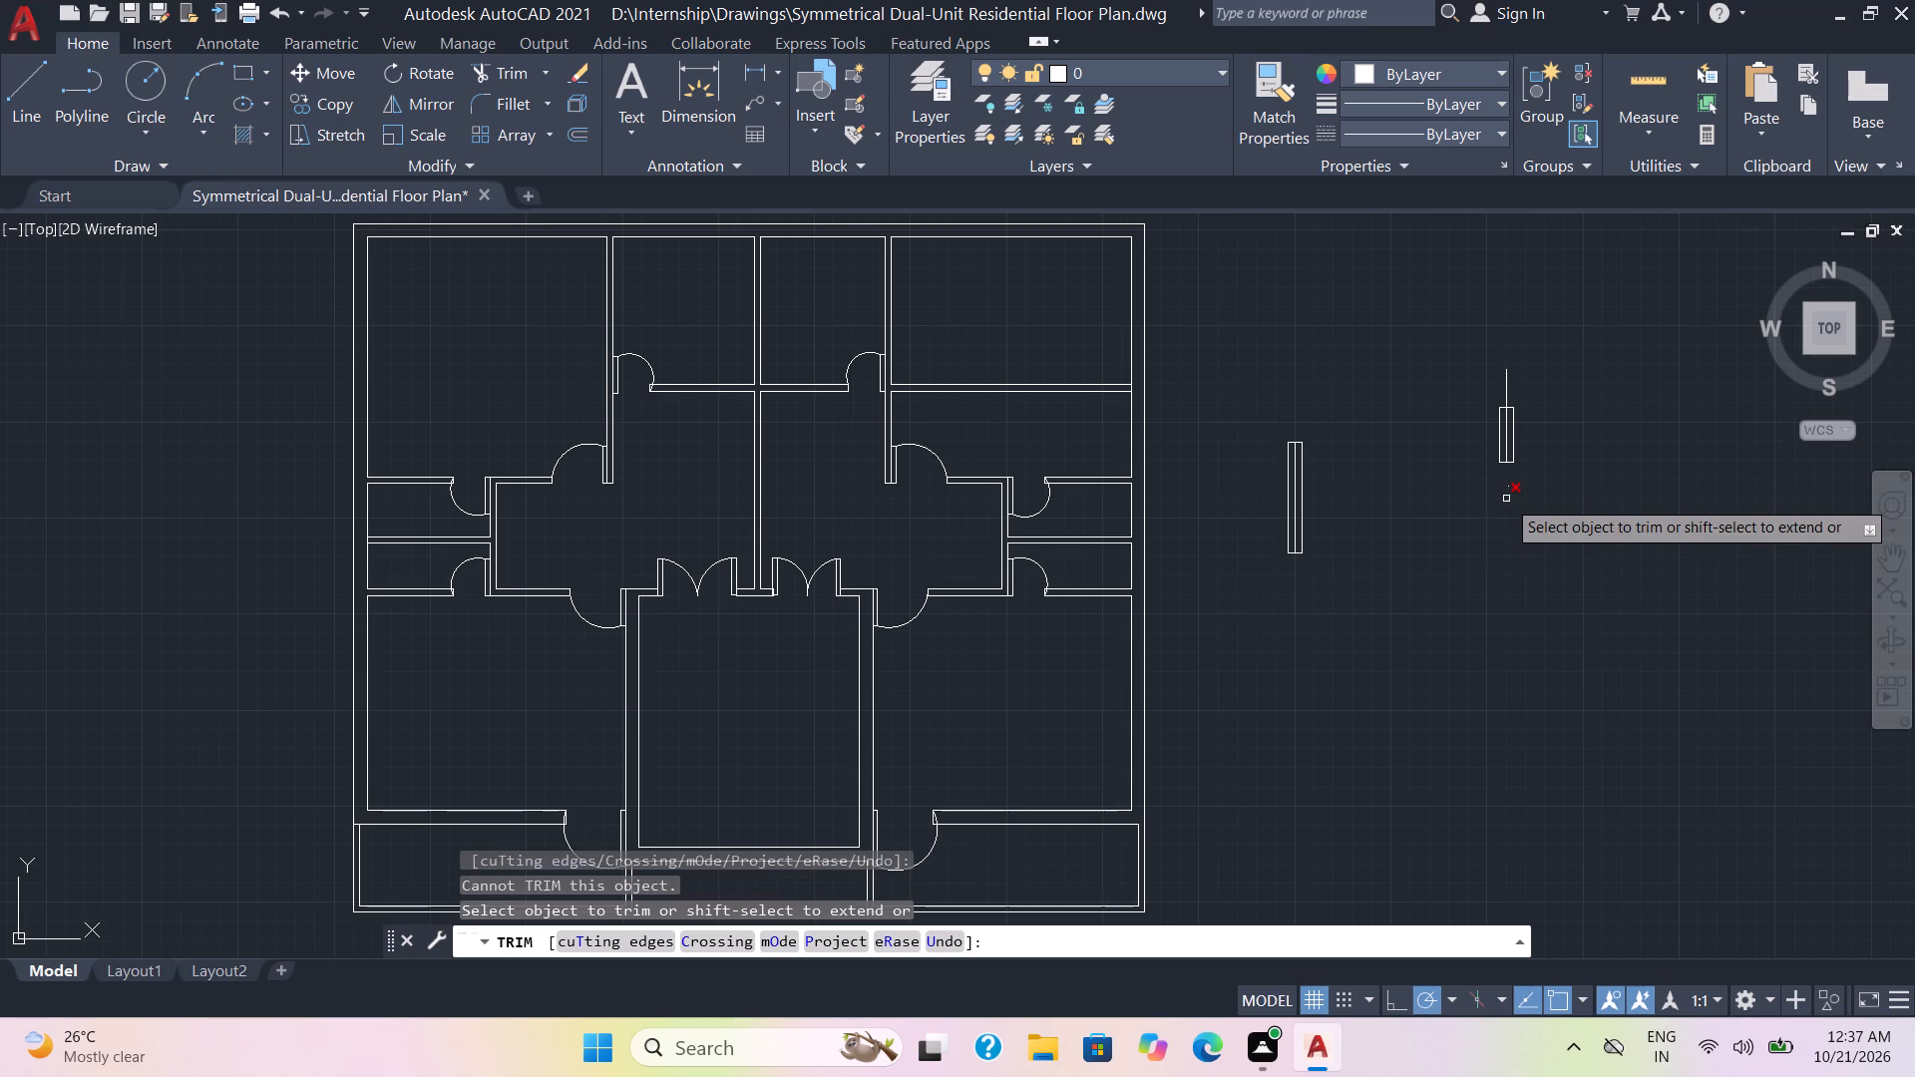
left_click(1506, 499)
left_click(1508, 488)
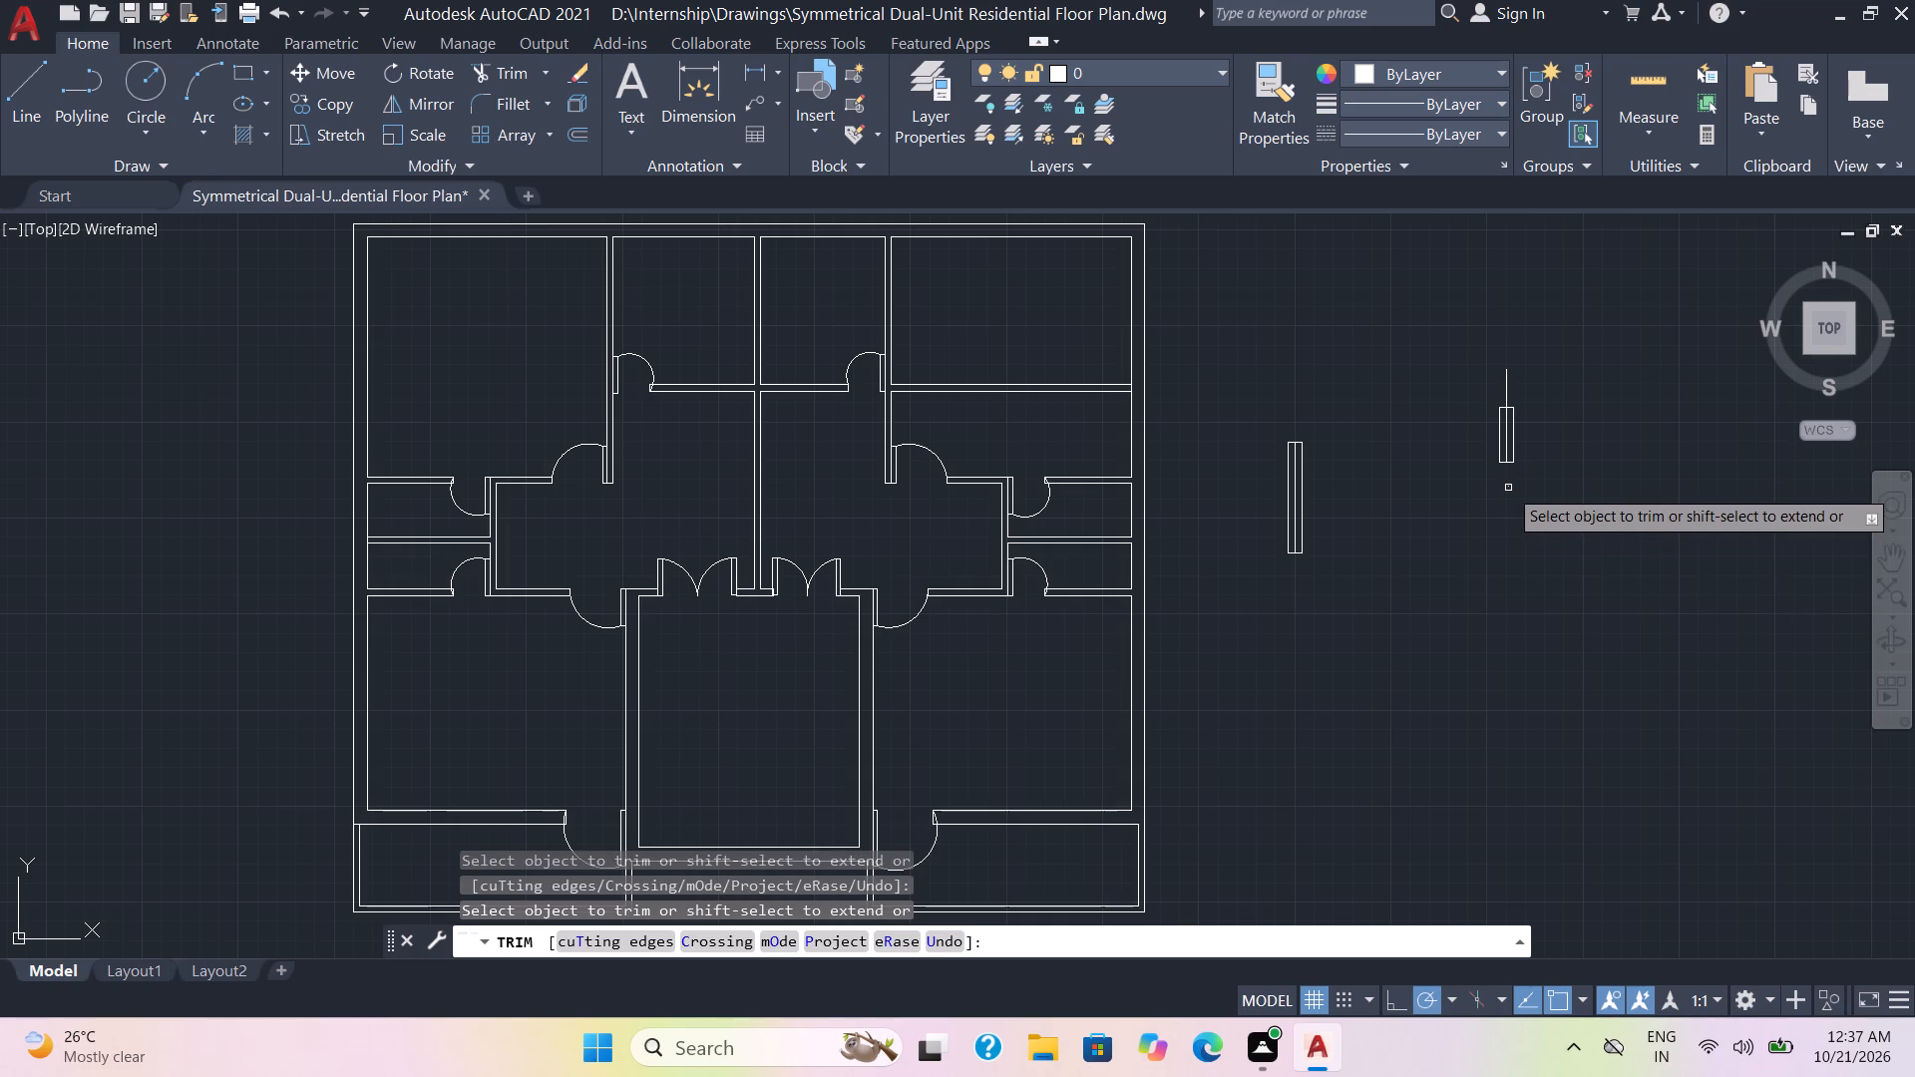
scroll(1508, 488, "up", 4)
left_click(1457, 481)
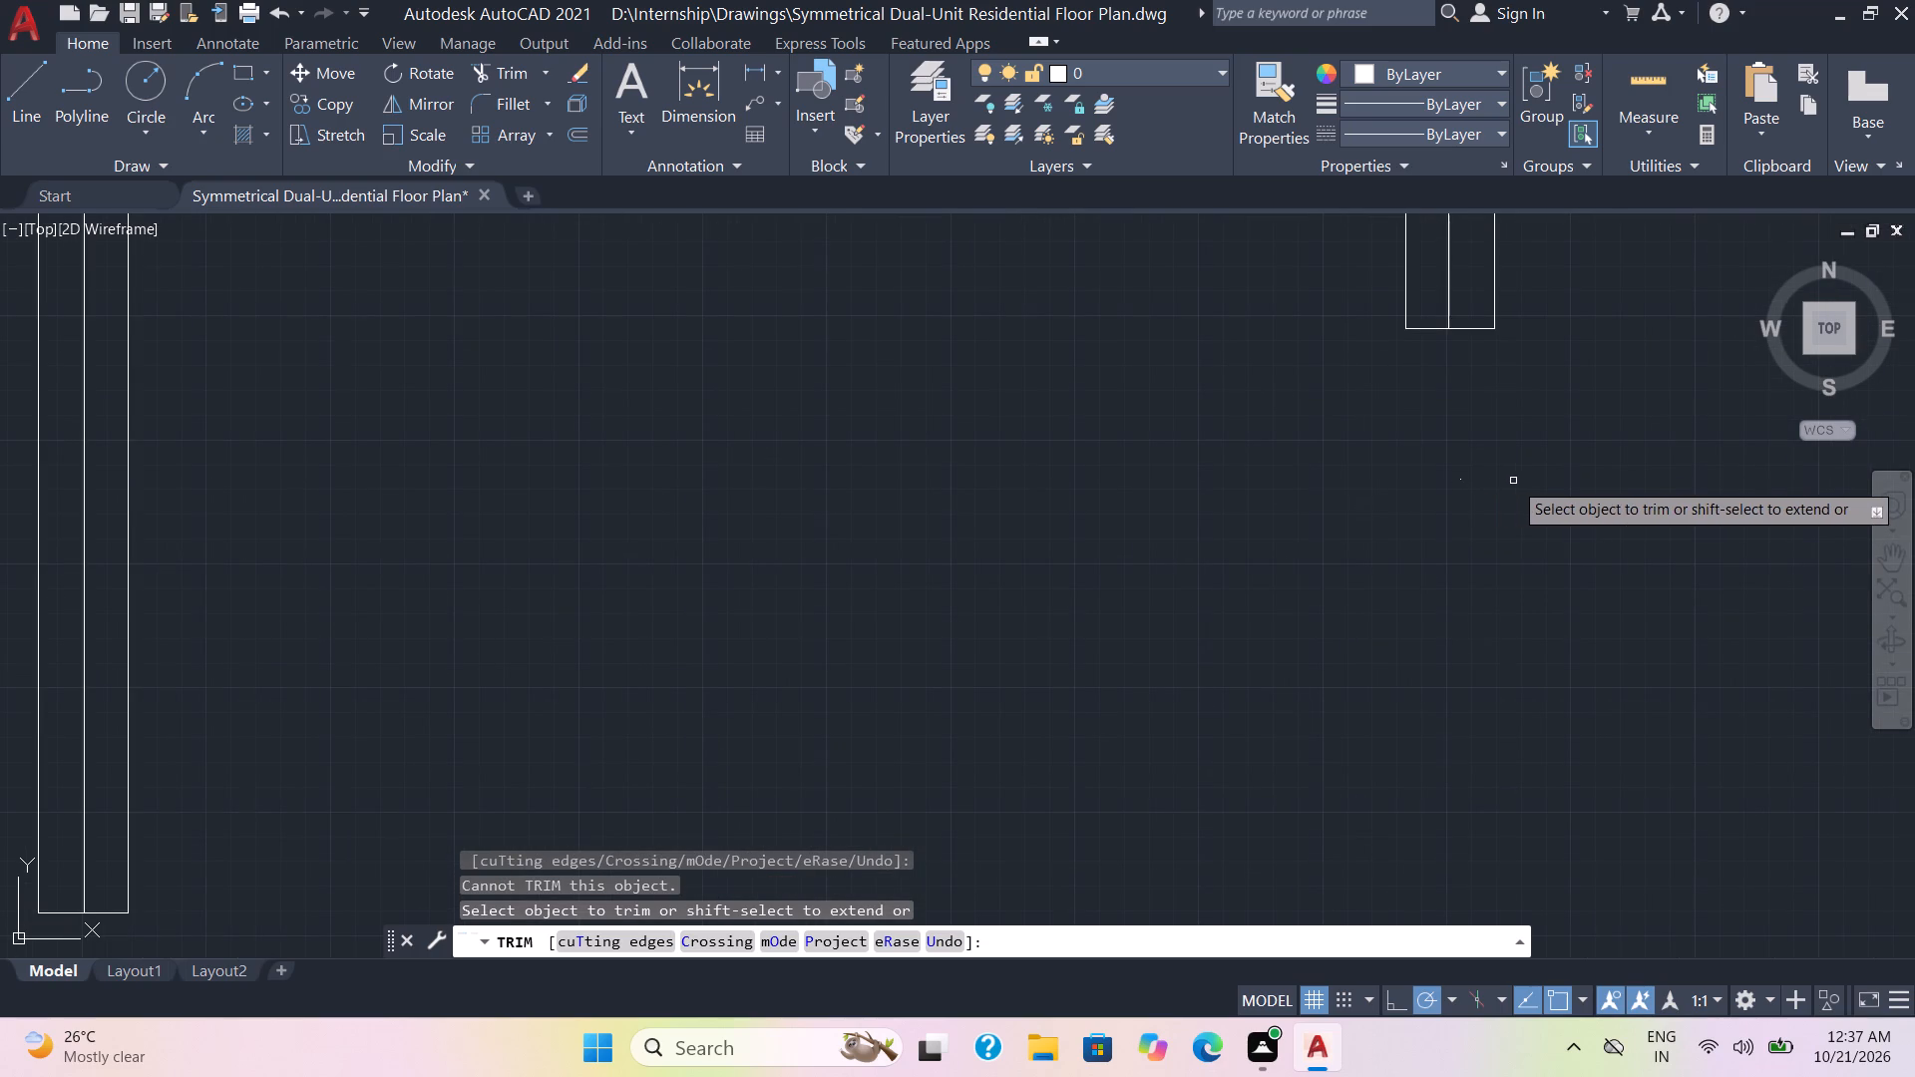
scroll(1513, 481, "down", 2)
left_click(1487, 250)
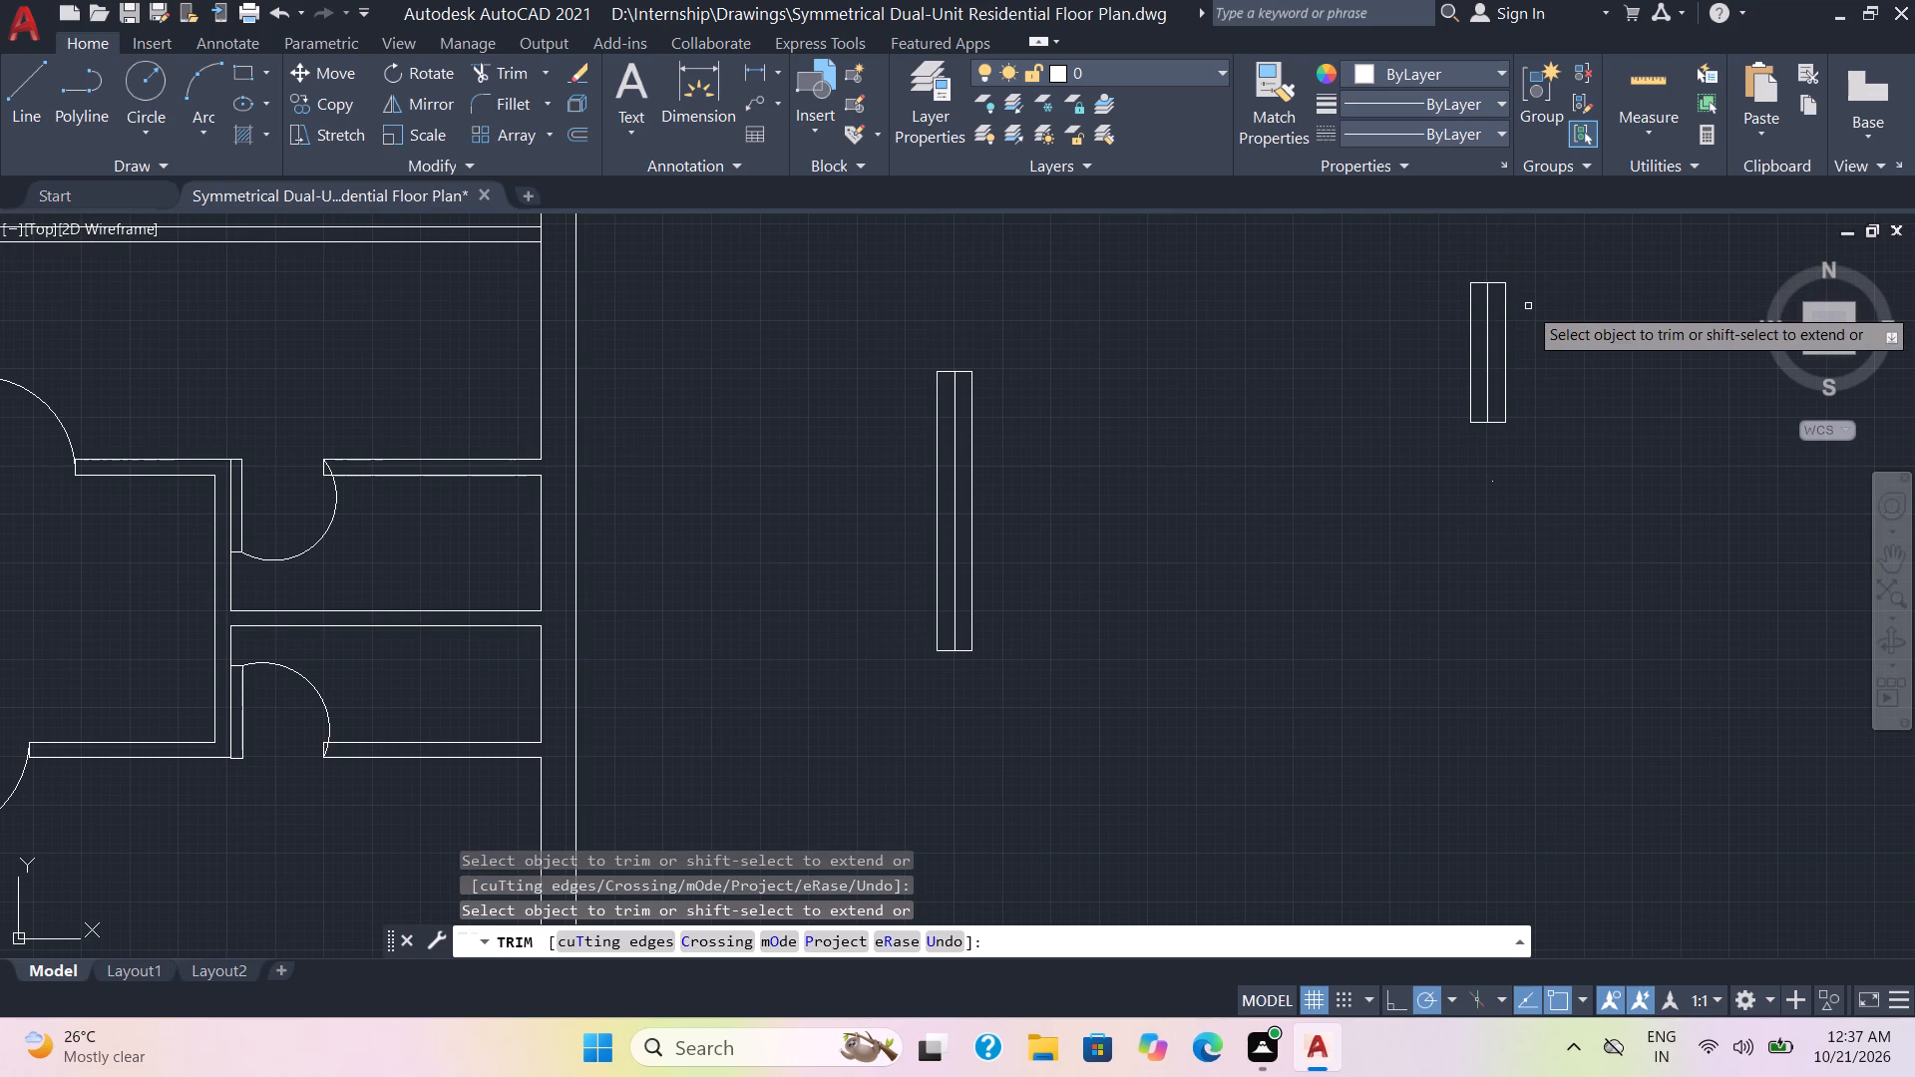
key("Escape")
Delete the tiny leftover line just below the 3' rectangle.
left_click(1507, 502)
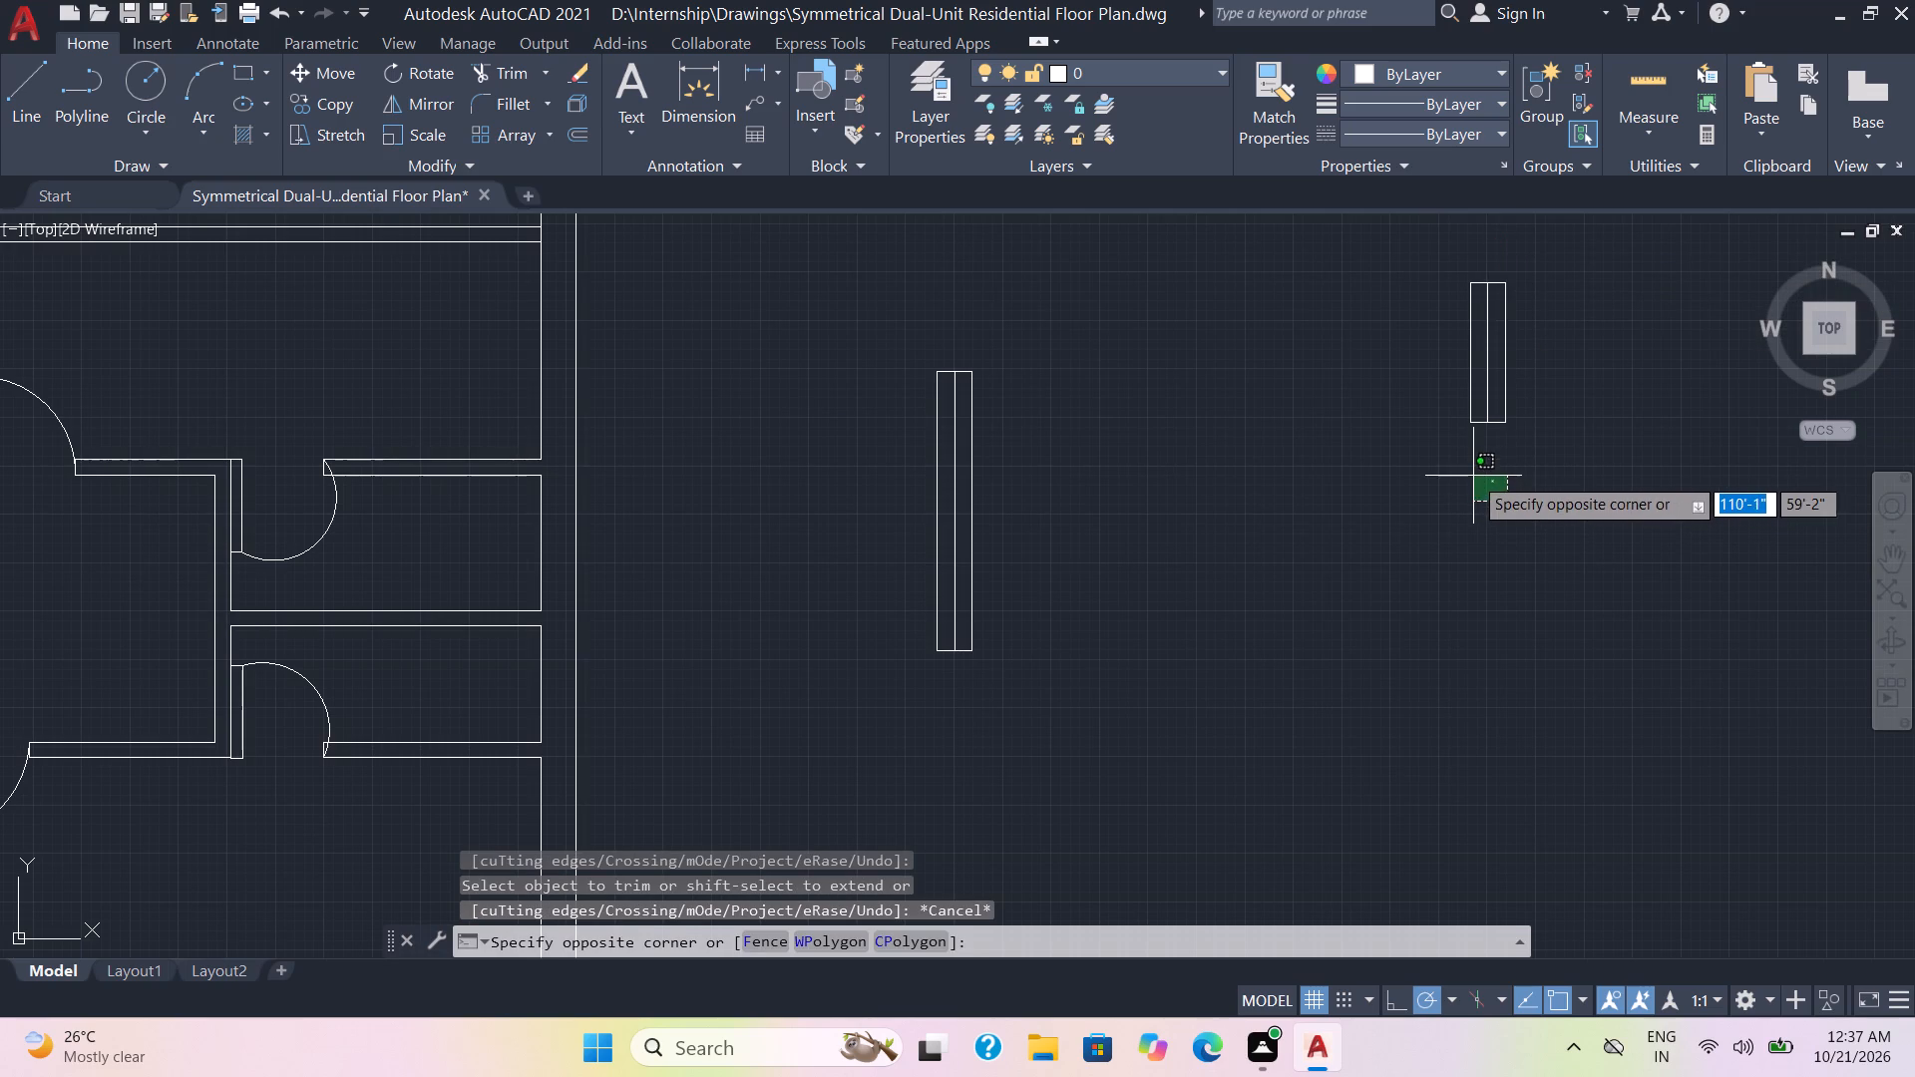
left_click(1474, 472)
key("Delete")
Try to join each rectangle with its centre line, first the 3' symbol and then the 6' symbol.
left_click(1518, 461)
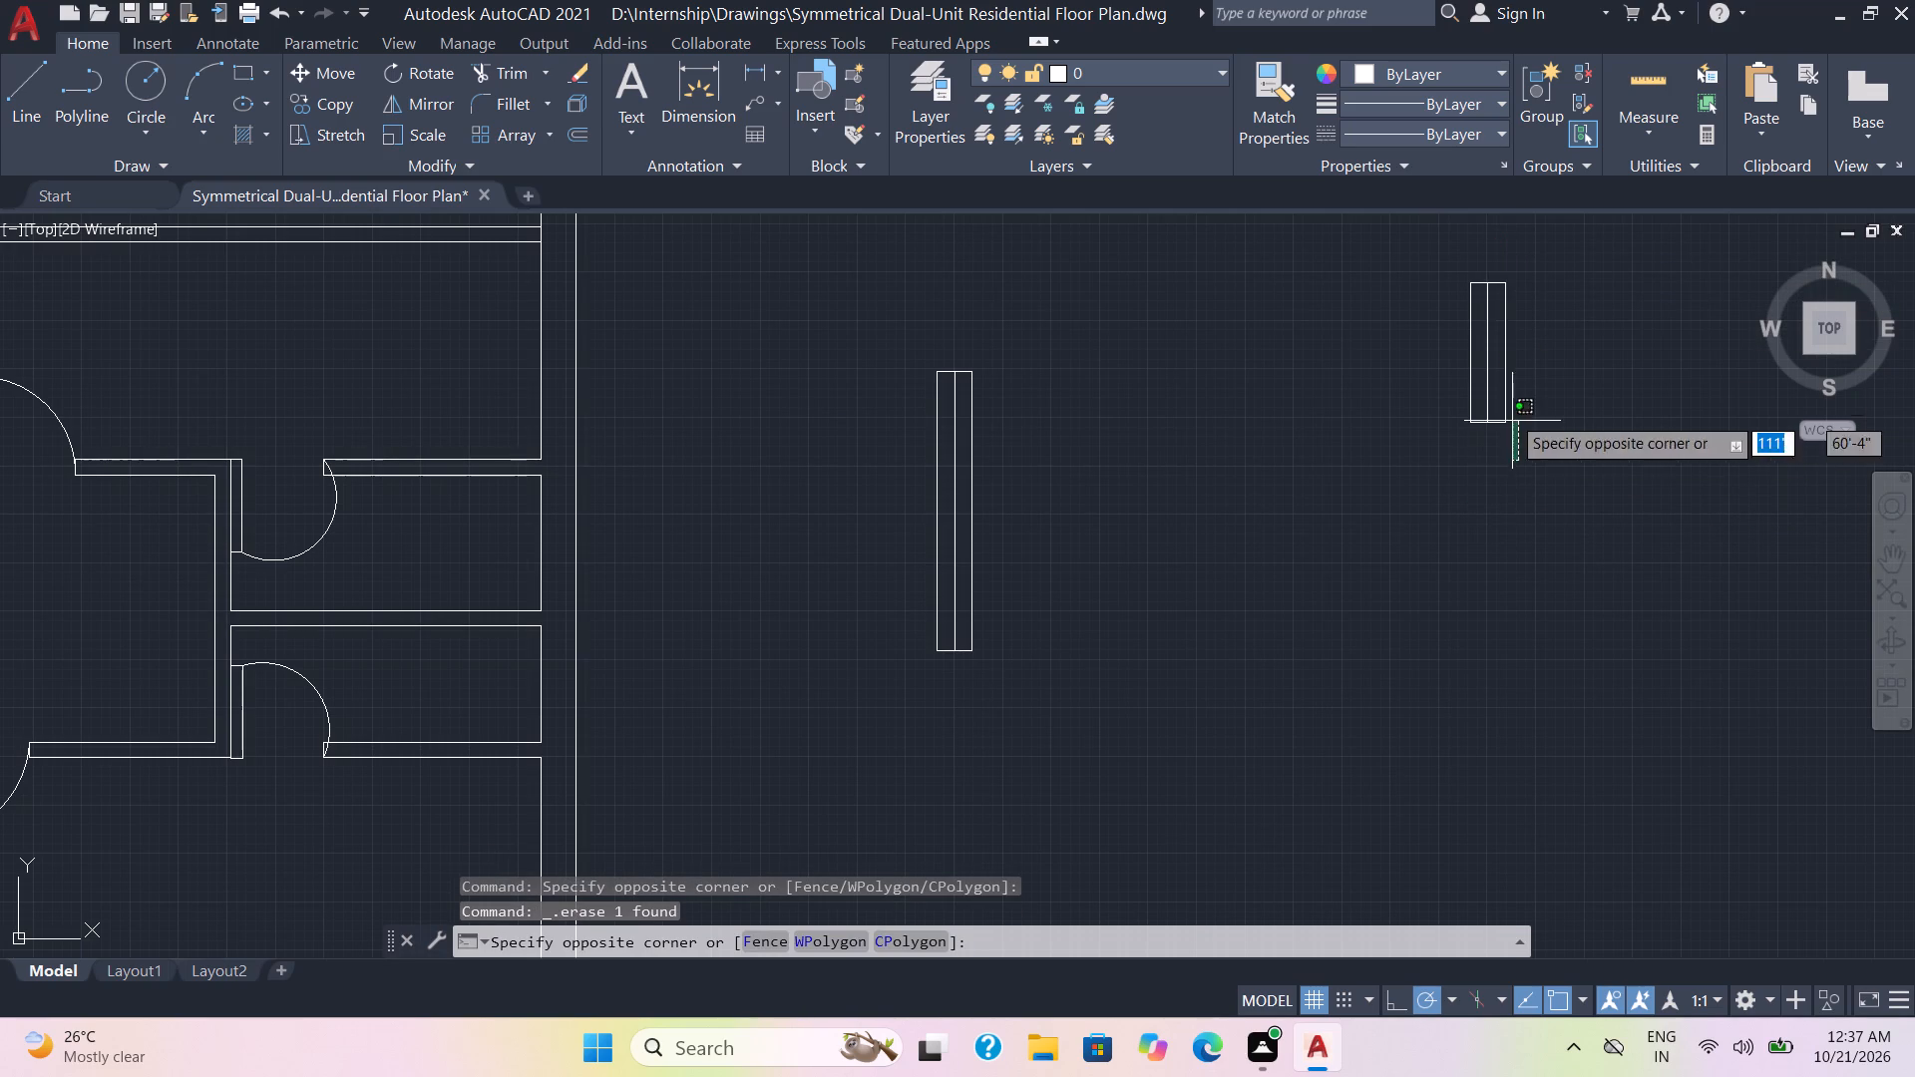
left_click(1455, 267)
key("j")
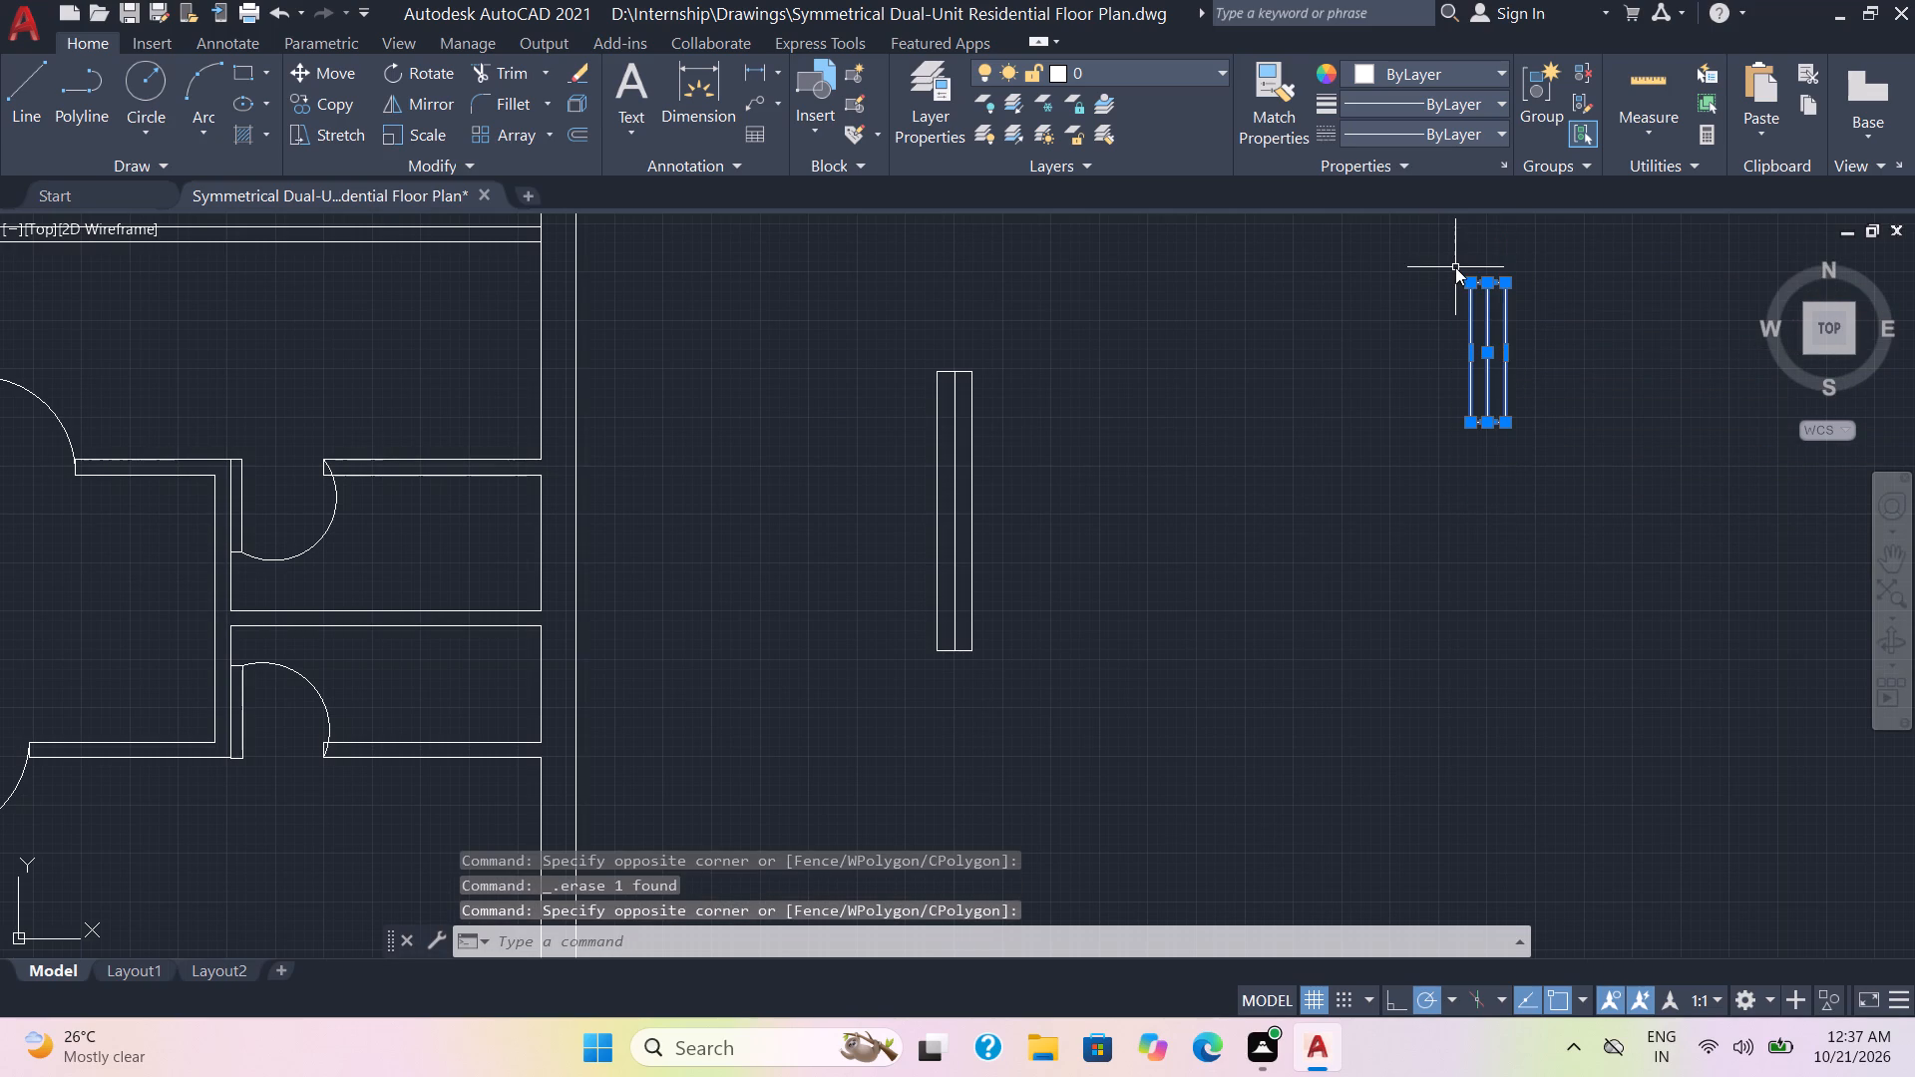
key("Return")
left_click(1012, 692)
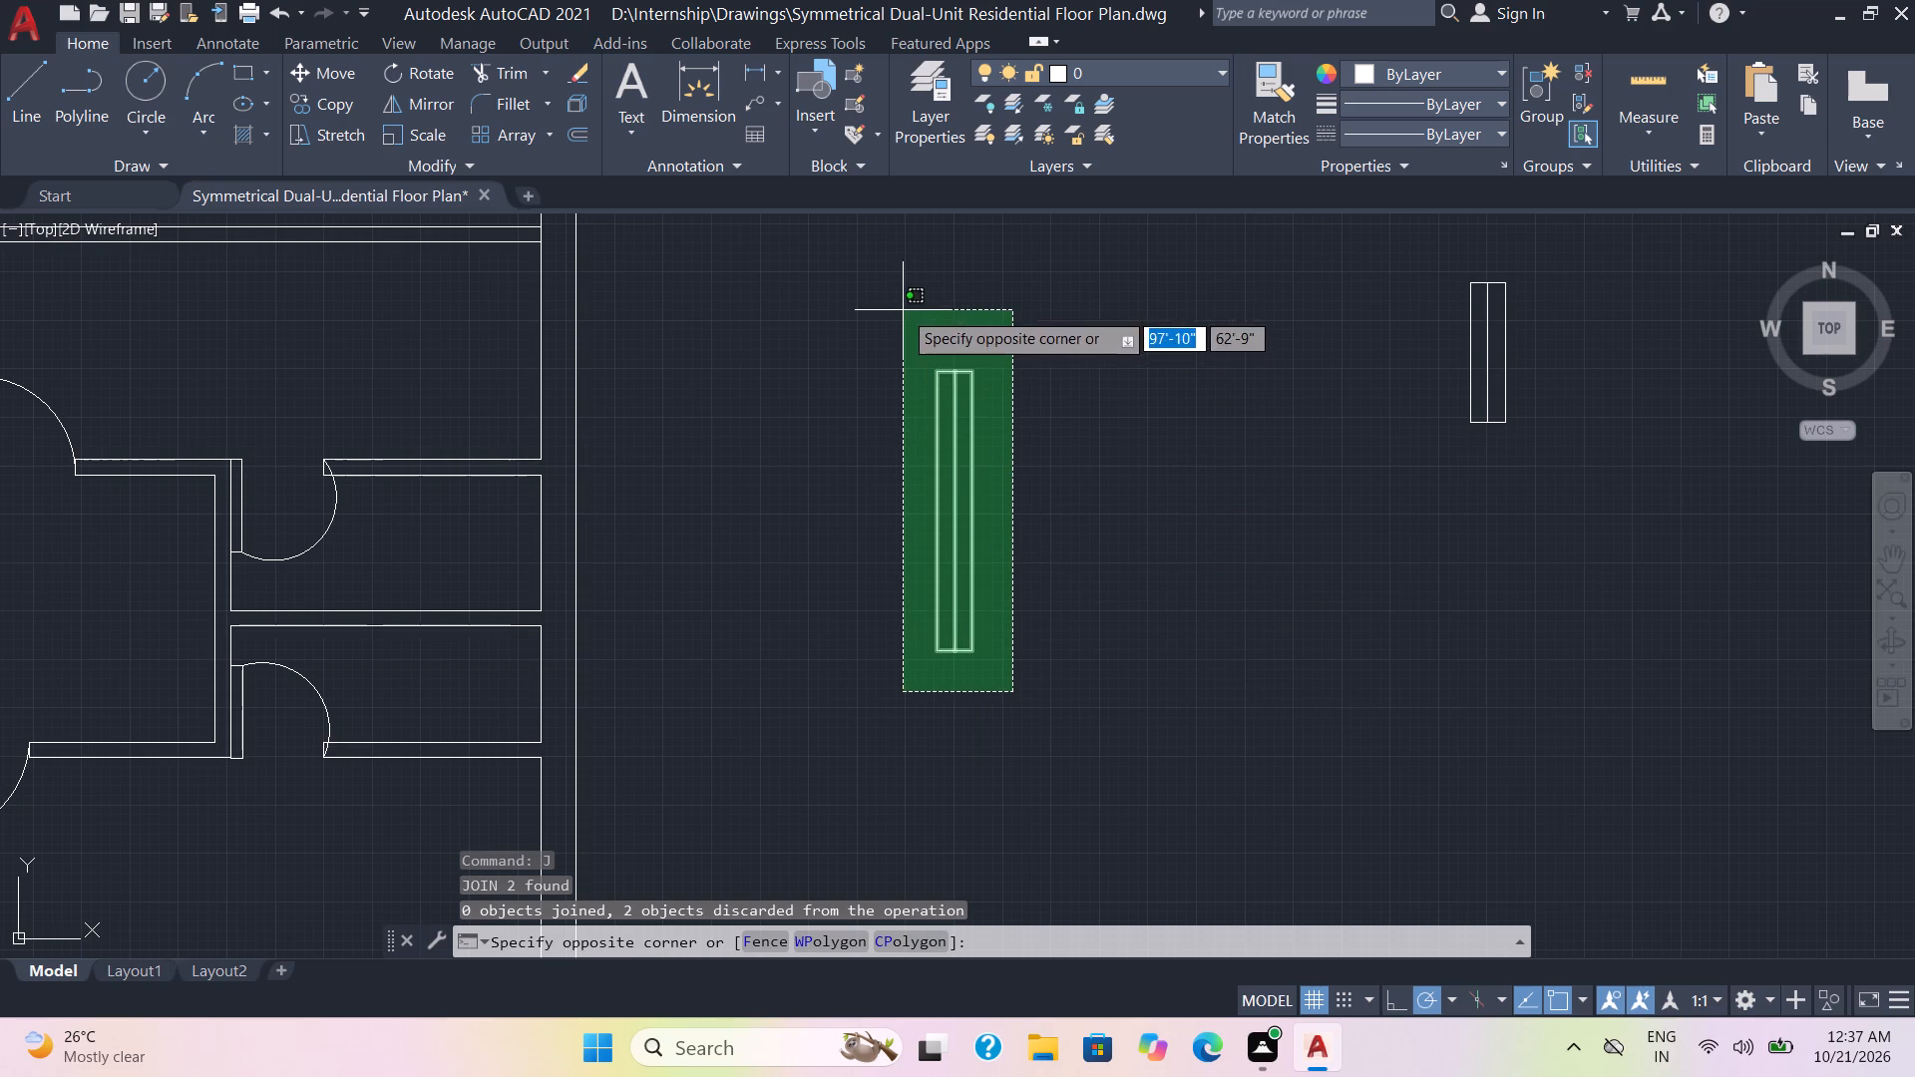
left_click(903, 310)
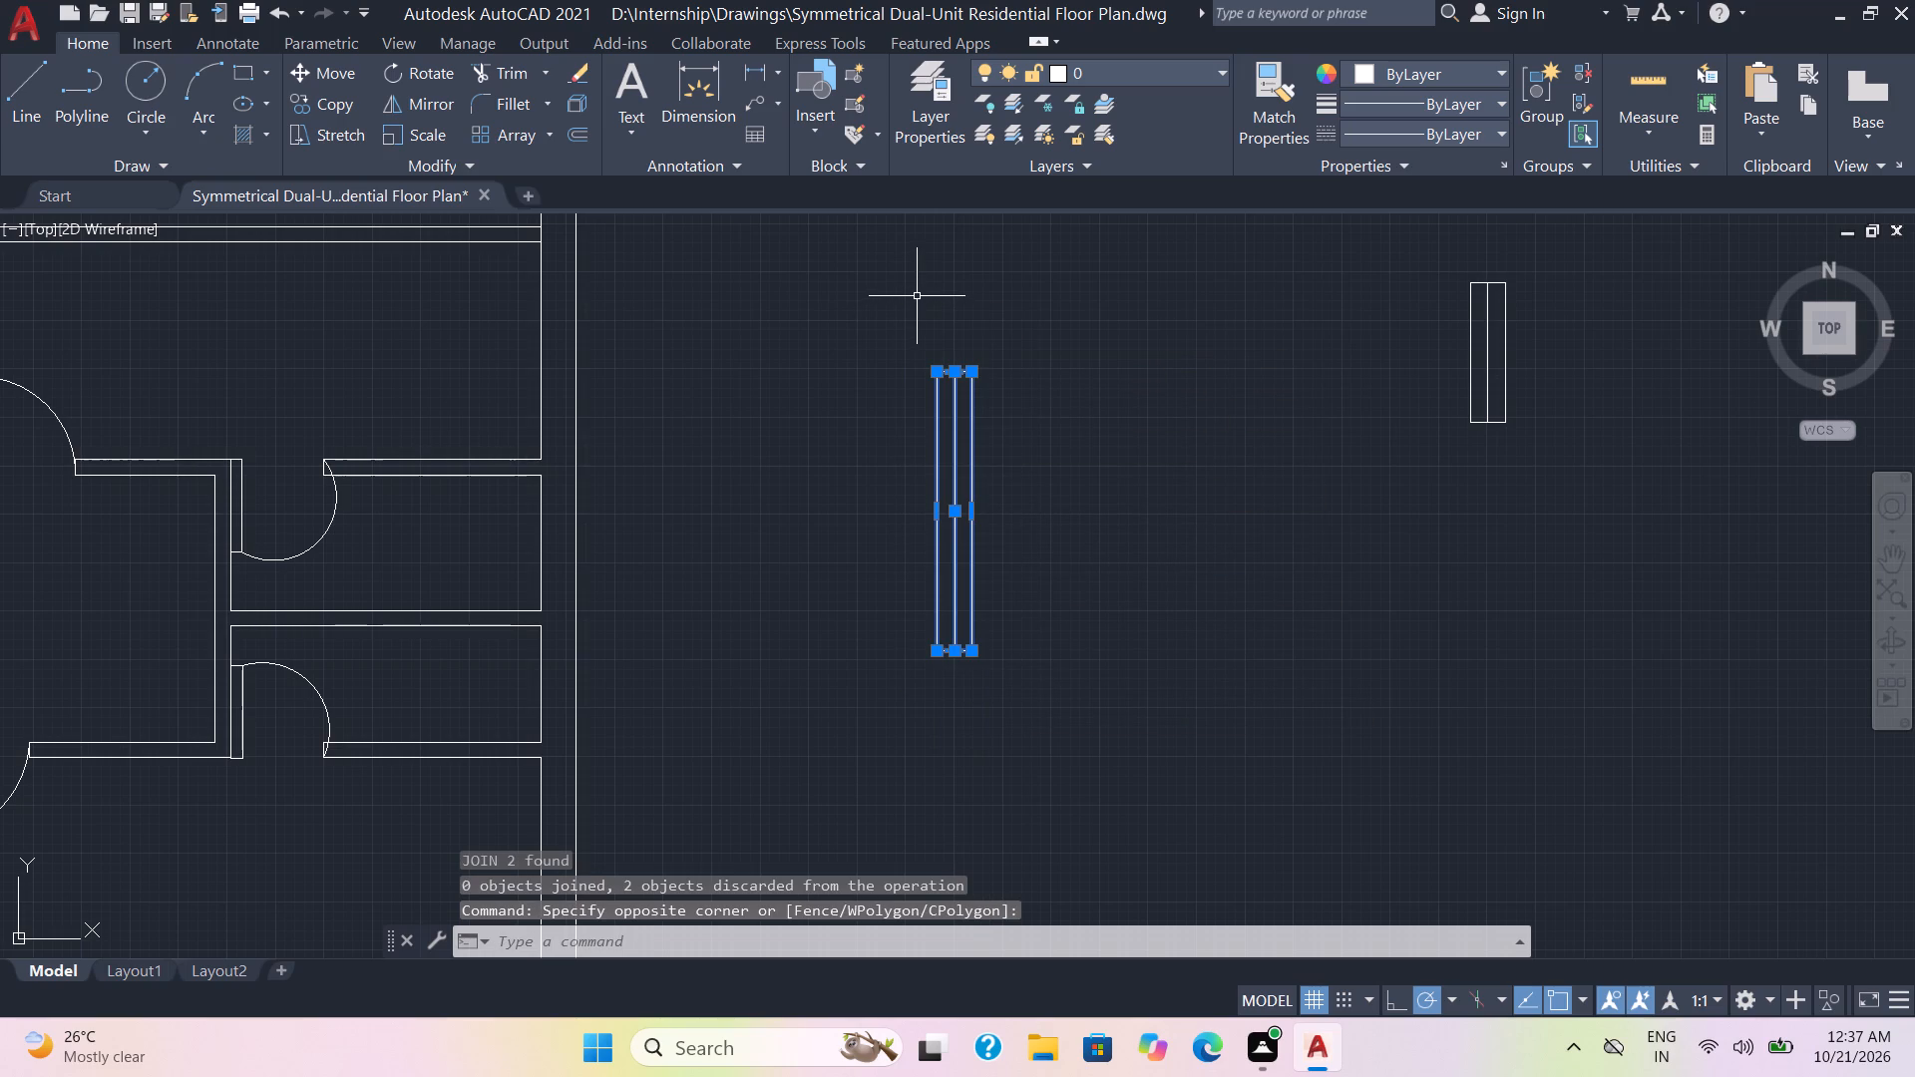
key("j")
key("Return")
Copy the 6' rectangle with its centre line horizontally, about 5'-3" to the right of the original.
left_click_drag(1040, 830, 961, 475)
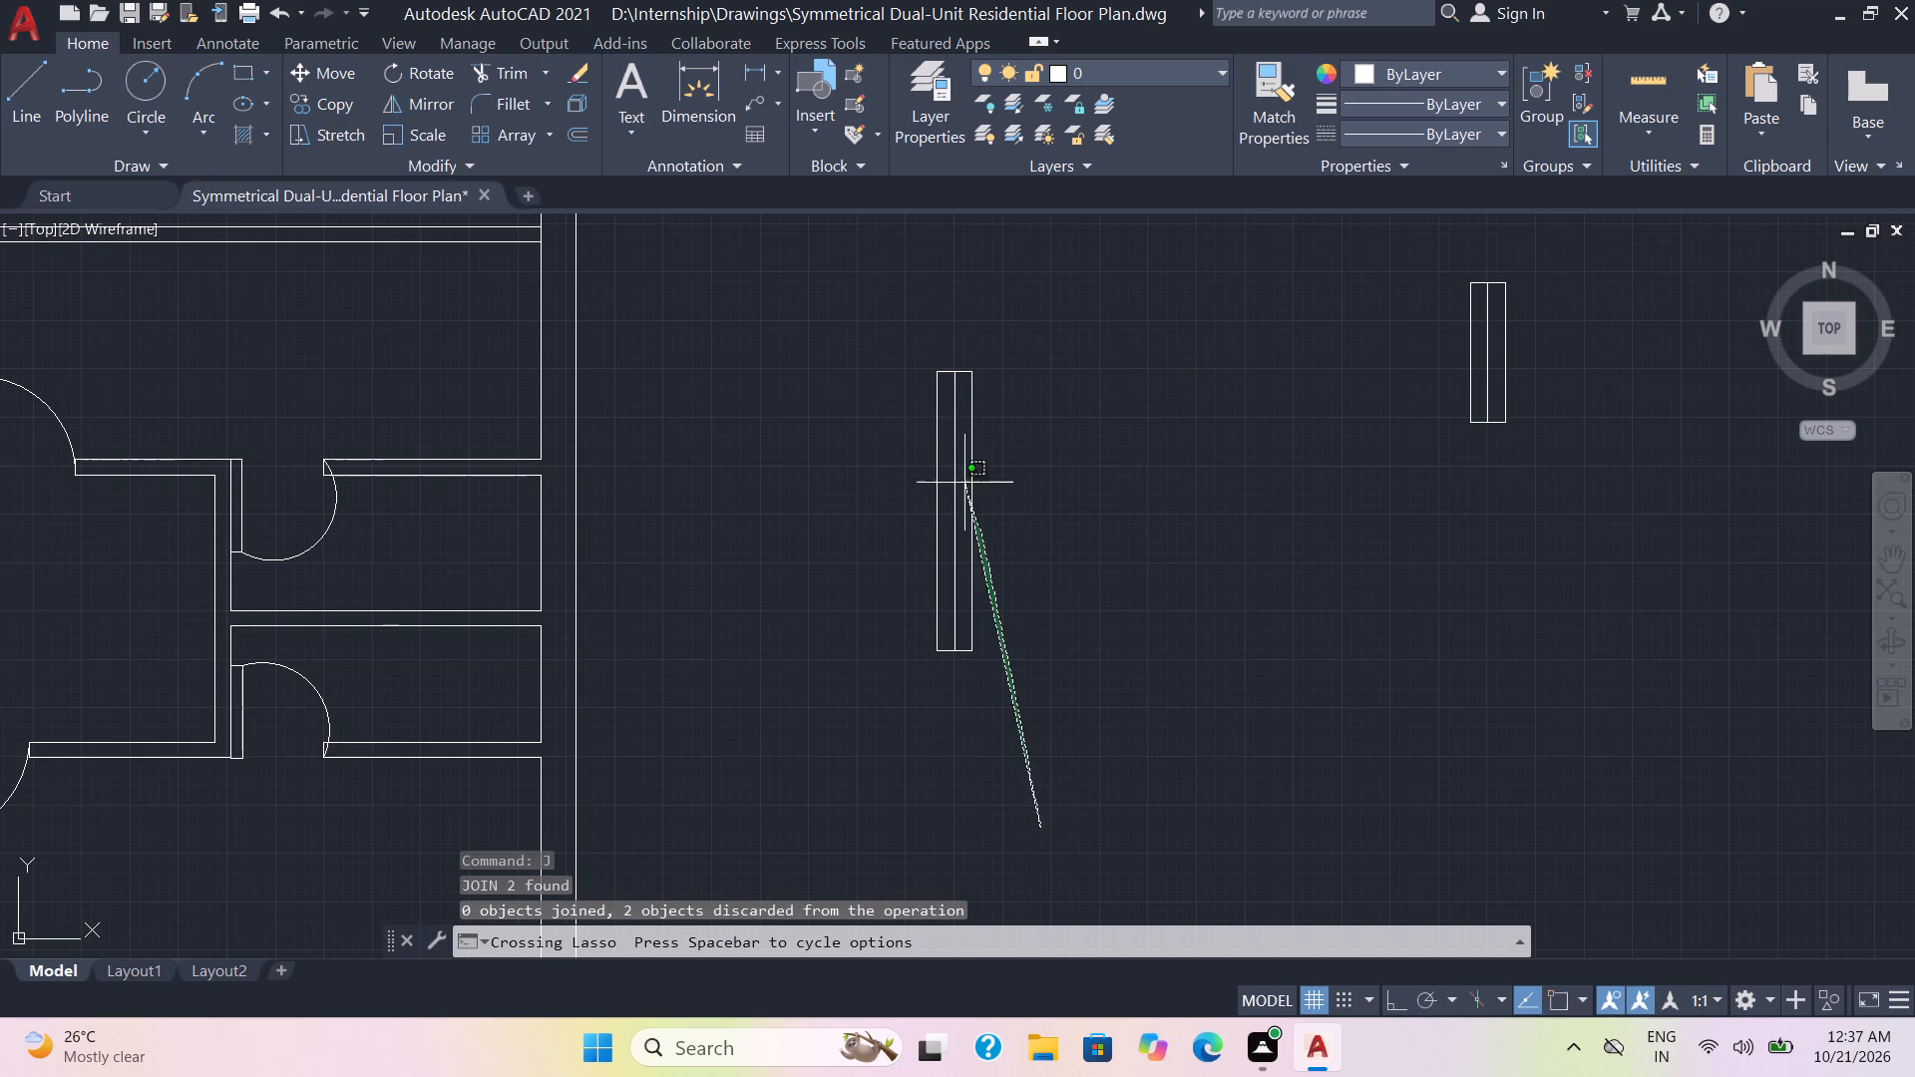
left_click_drag(961, 475, 816, 354)
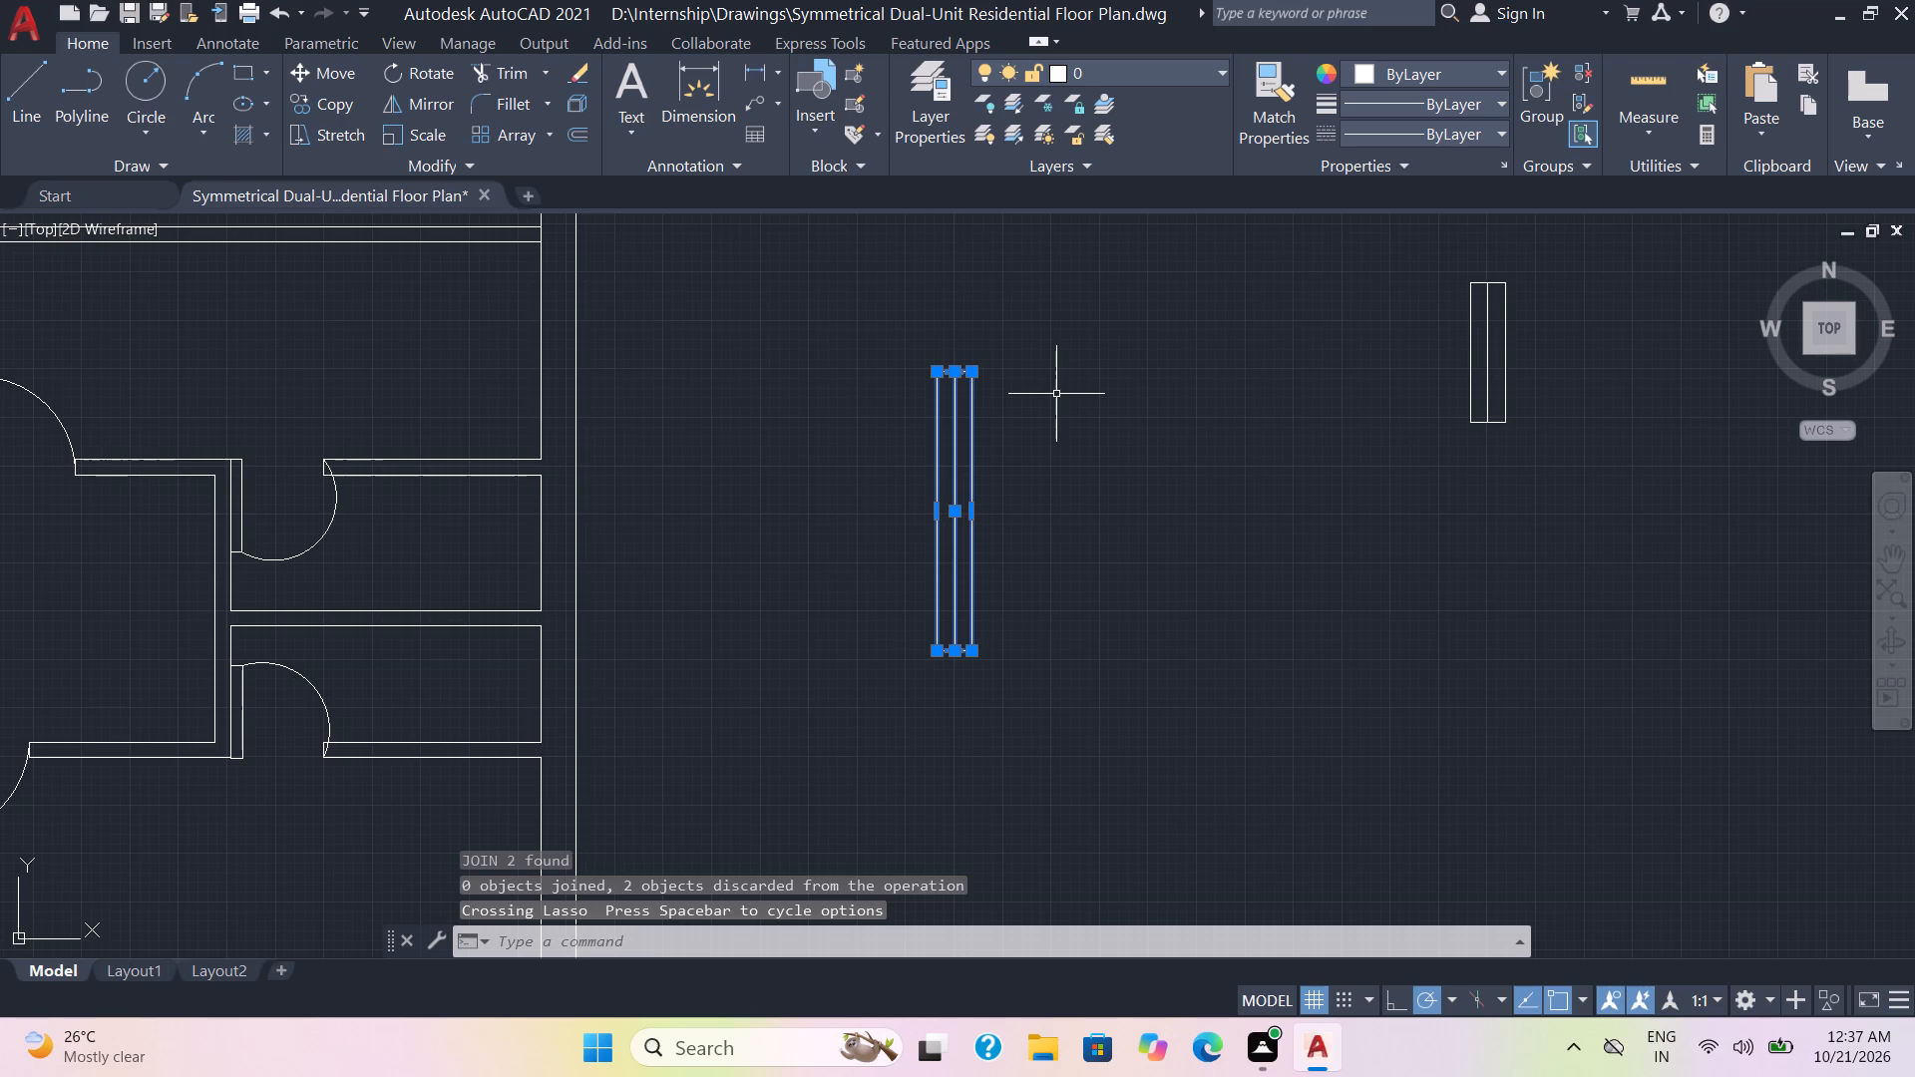
key("c")
key("o")
key("Return")
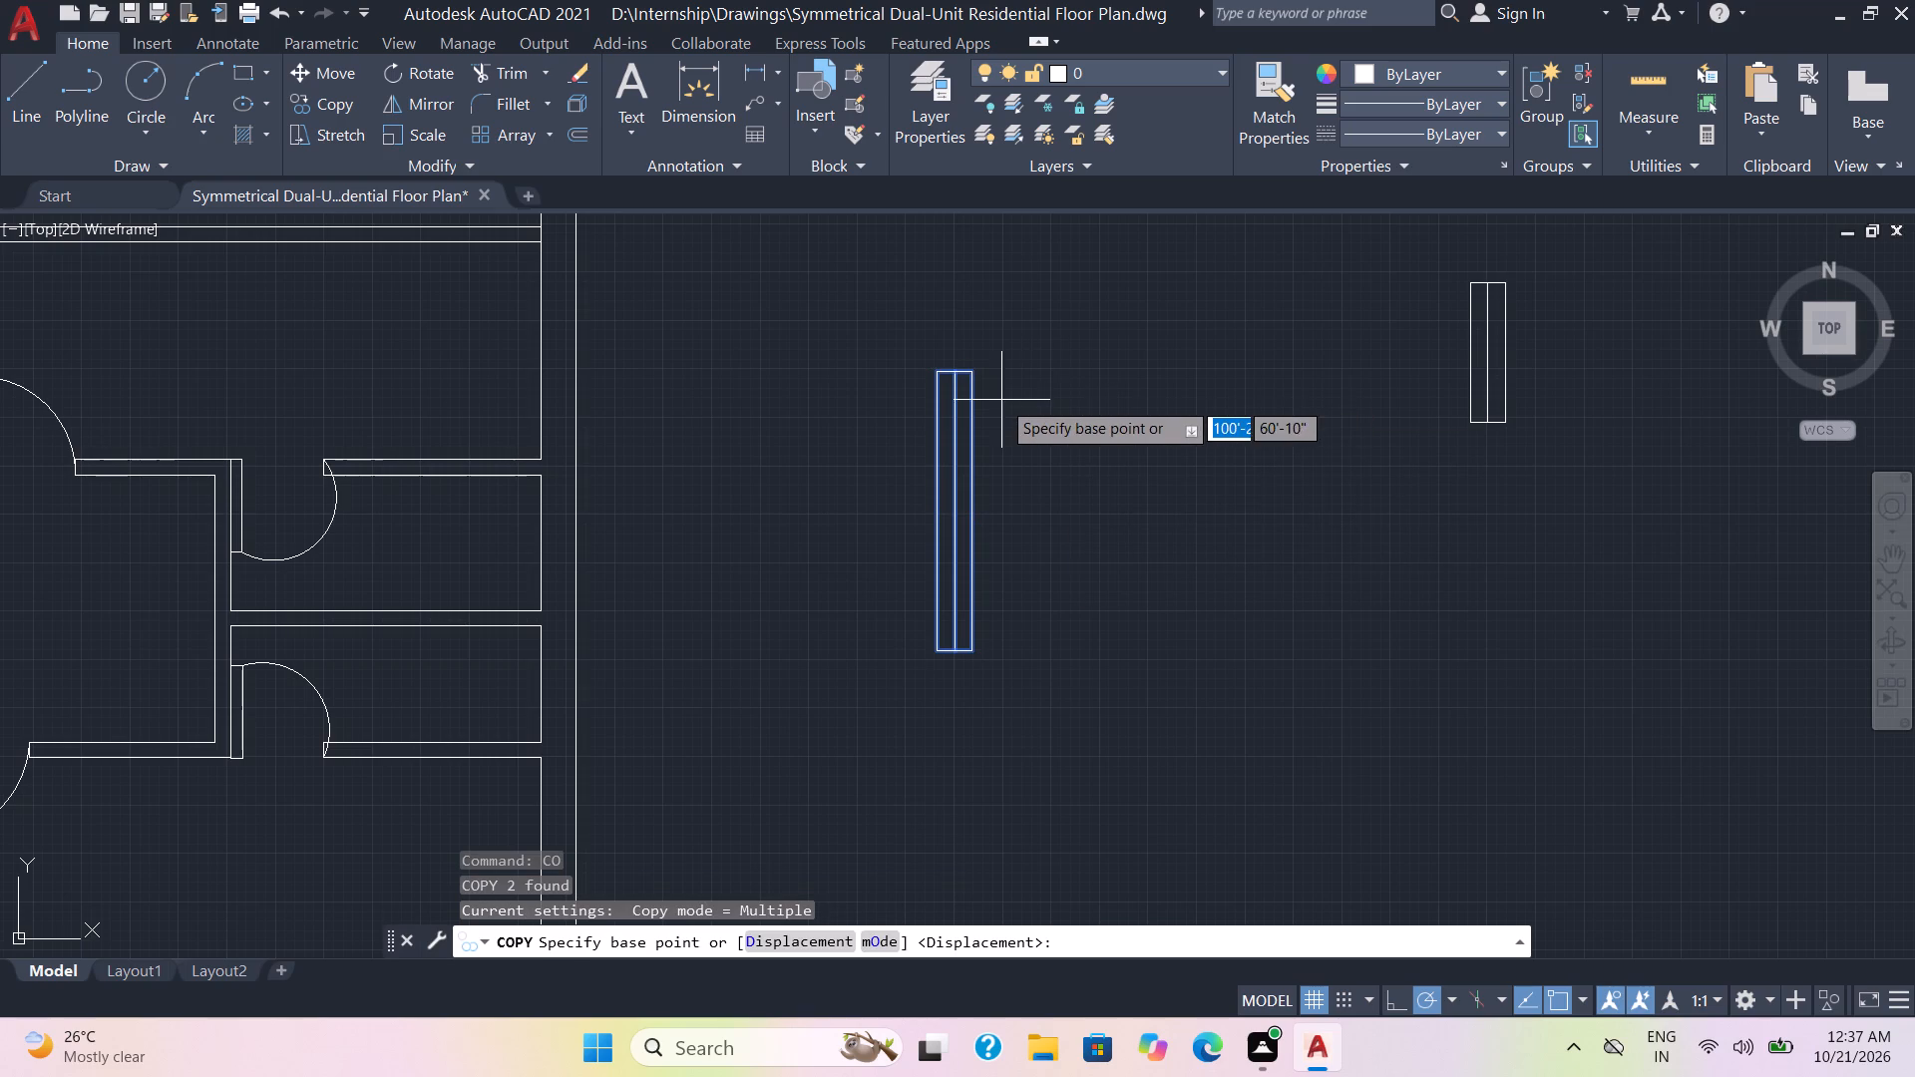
left_click(970, 367)
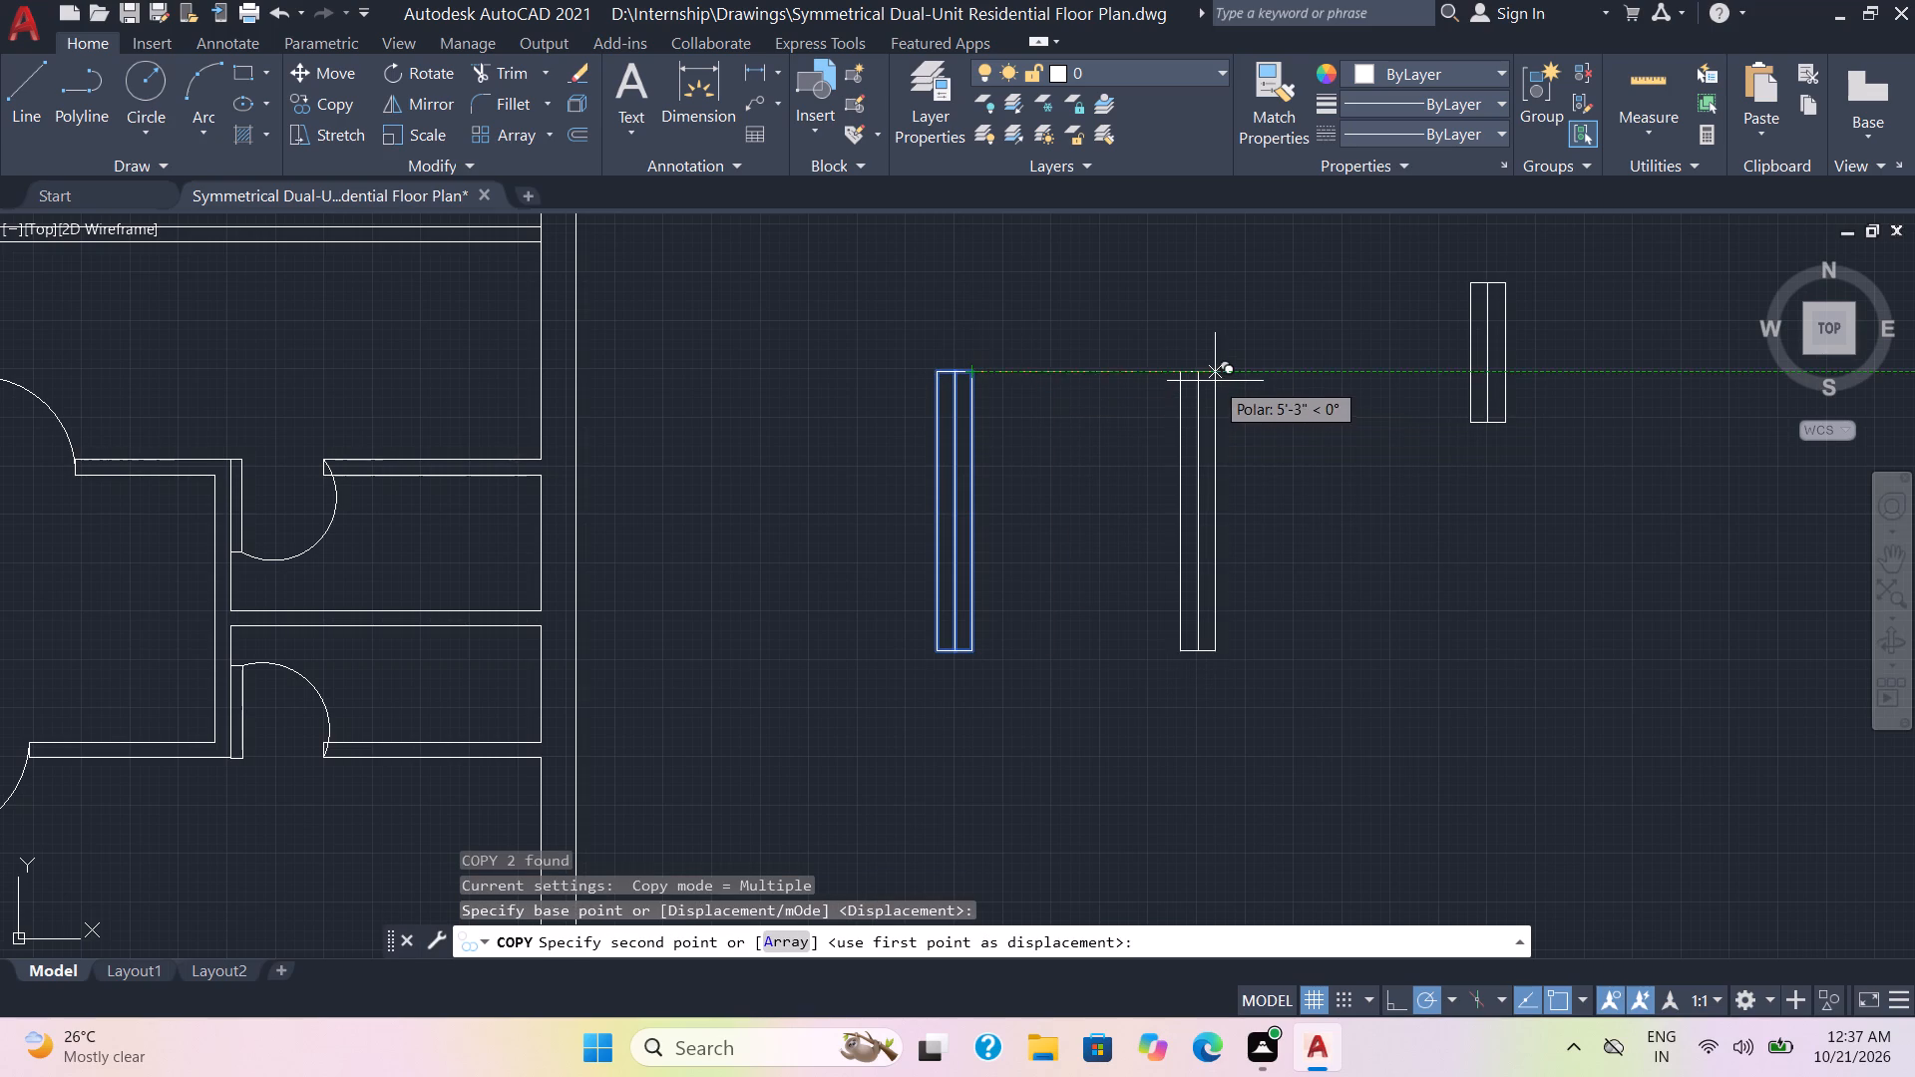
left_click(1215, 381)
key("Escape")
Copy the 3' rectangle with its centre line straight down, placing the copy directly below the original.
left_click(1565, 452)
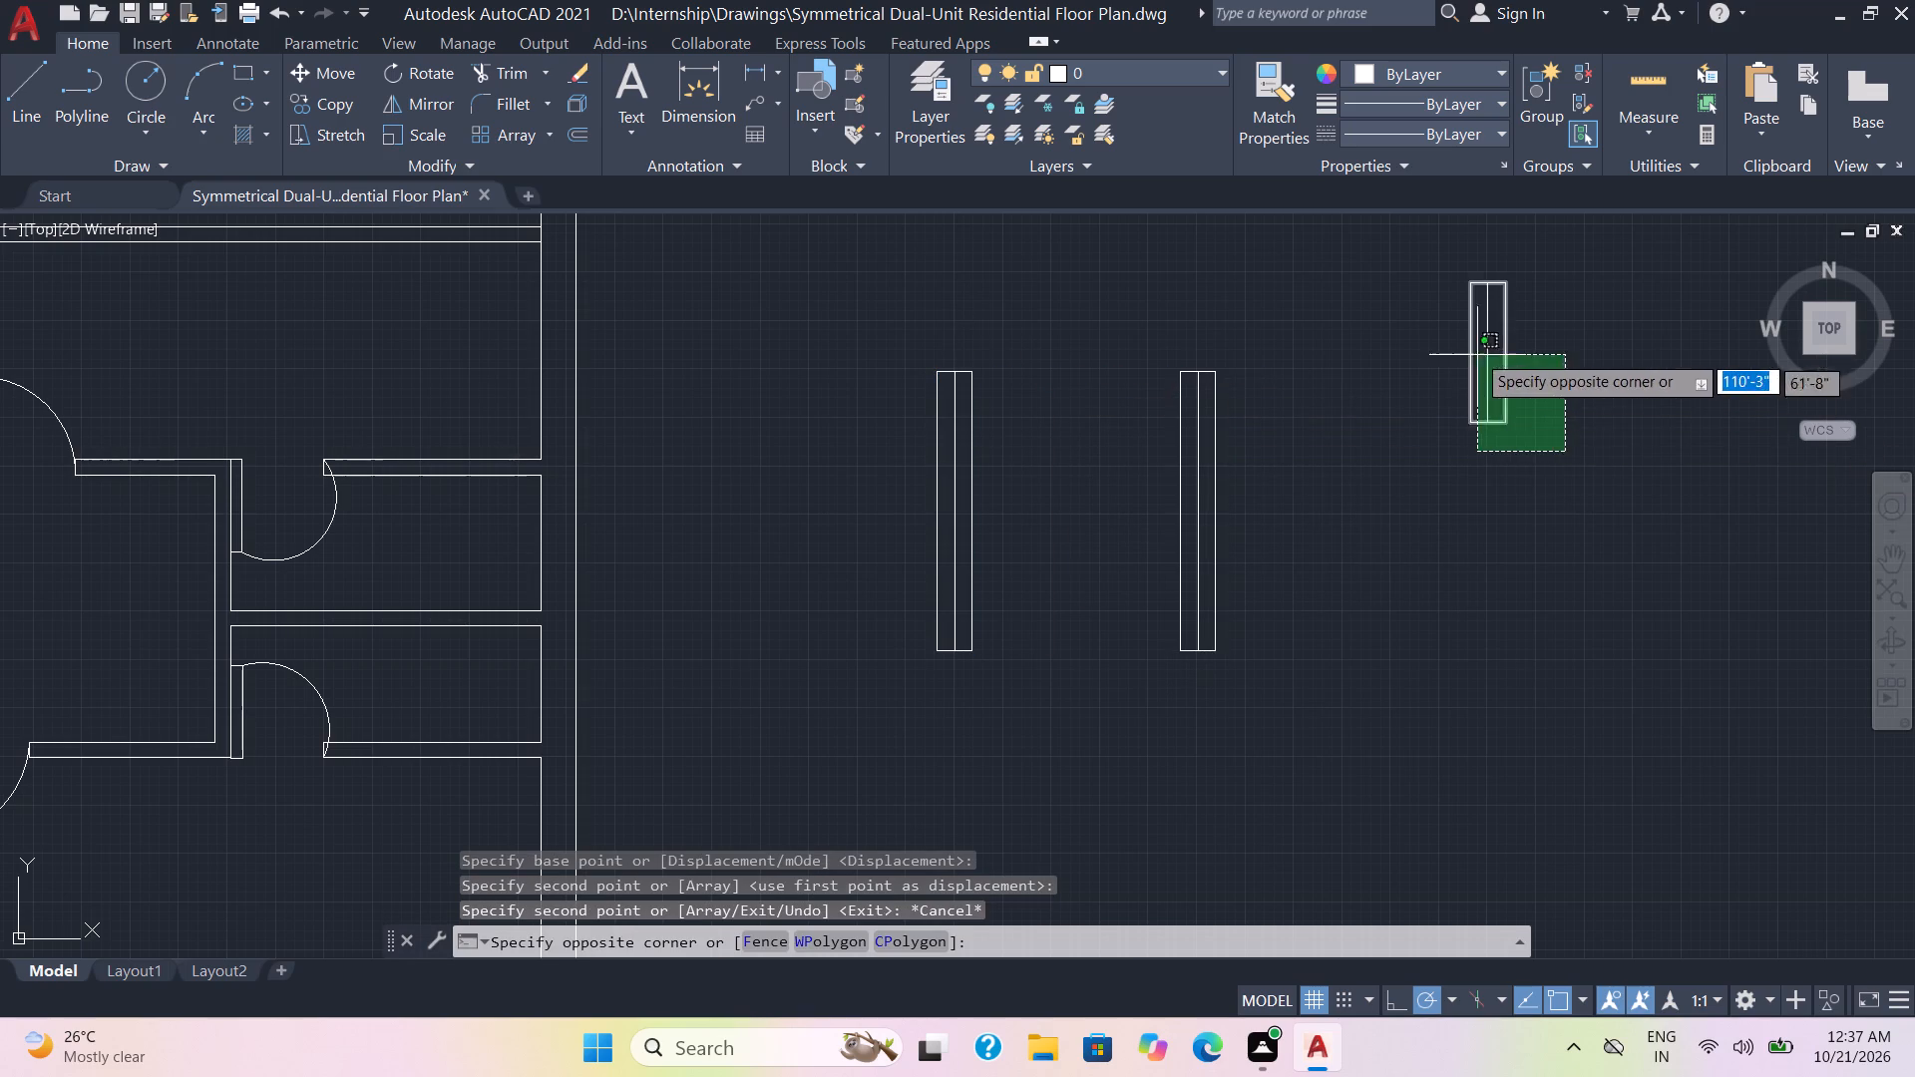
left_click(1463, 289)
type("co")
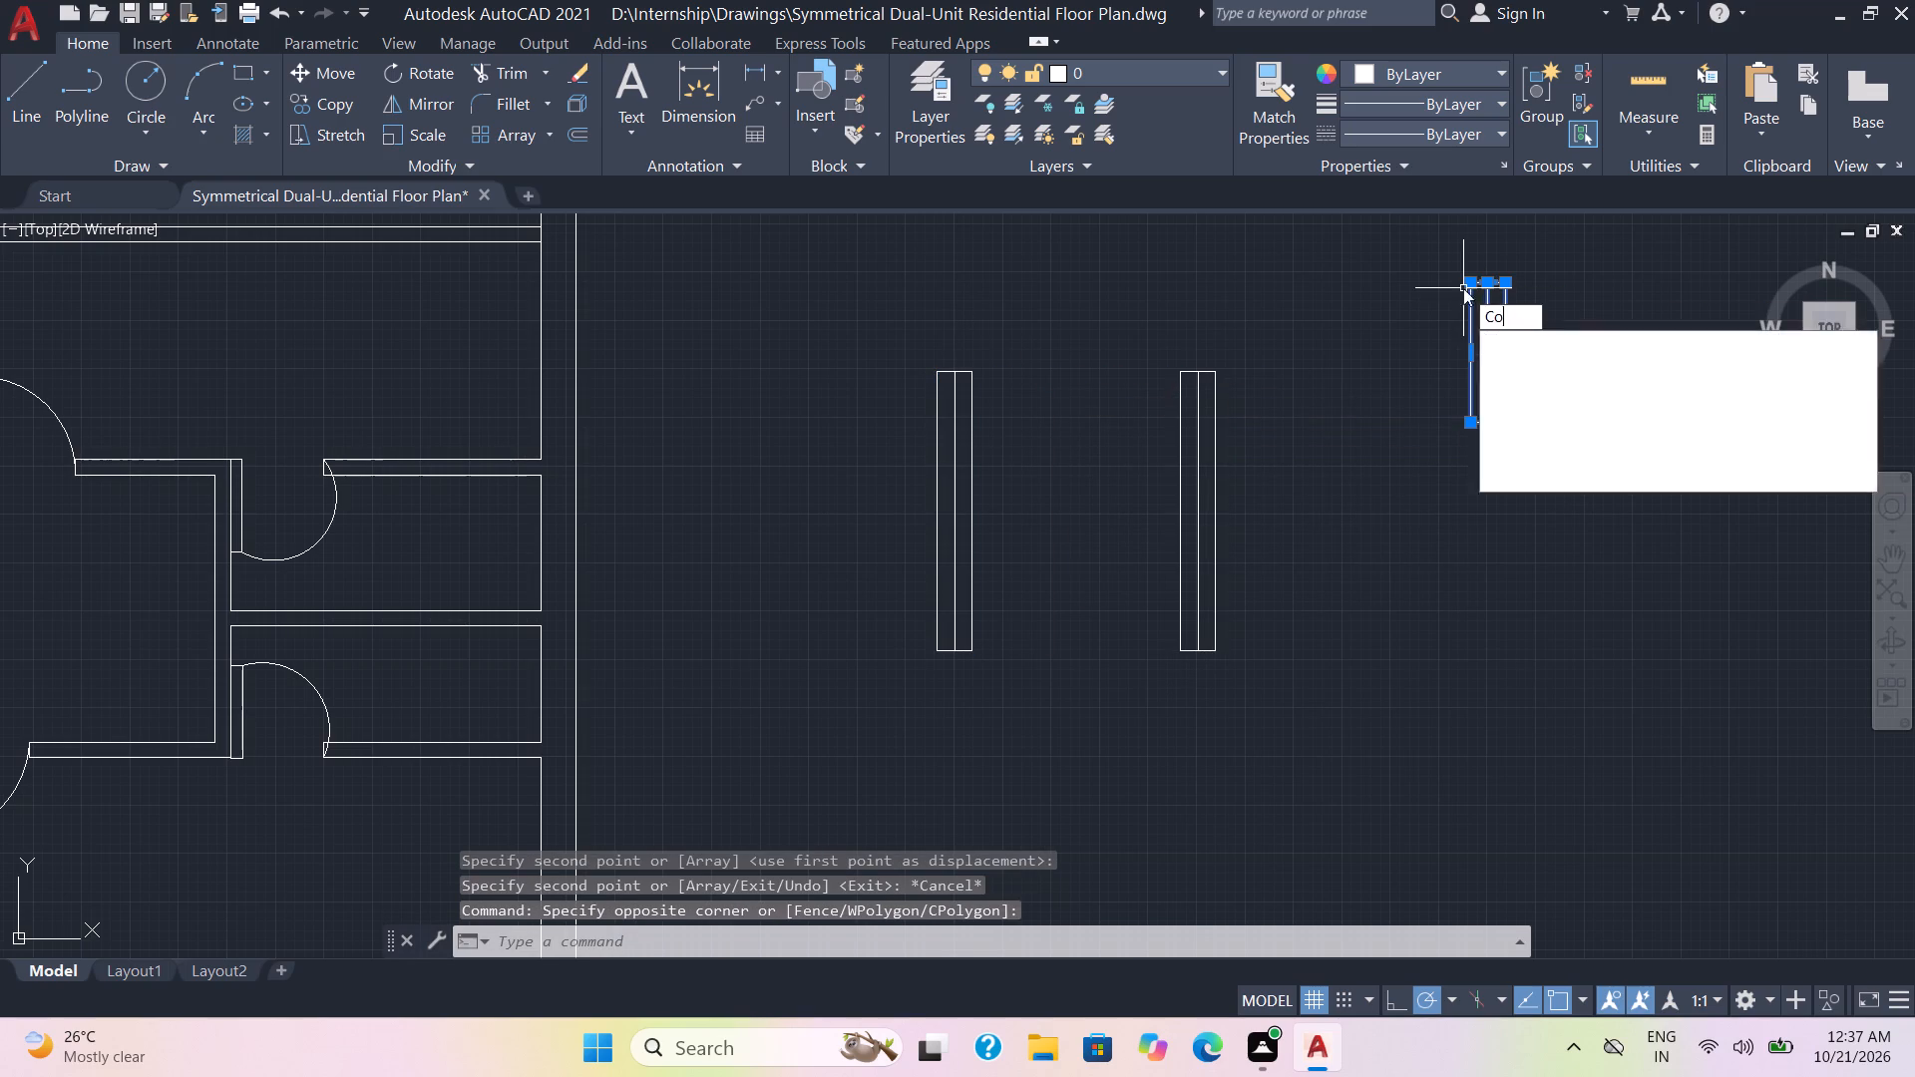
key("Return")
left_click(1500, 291)
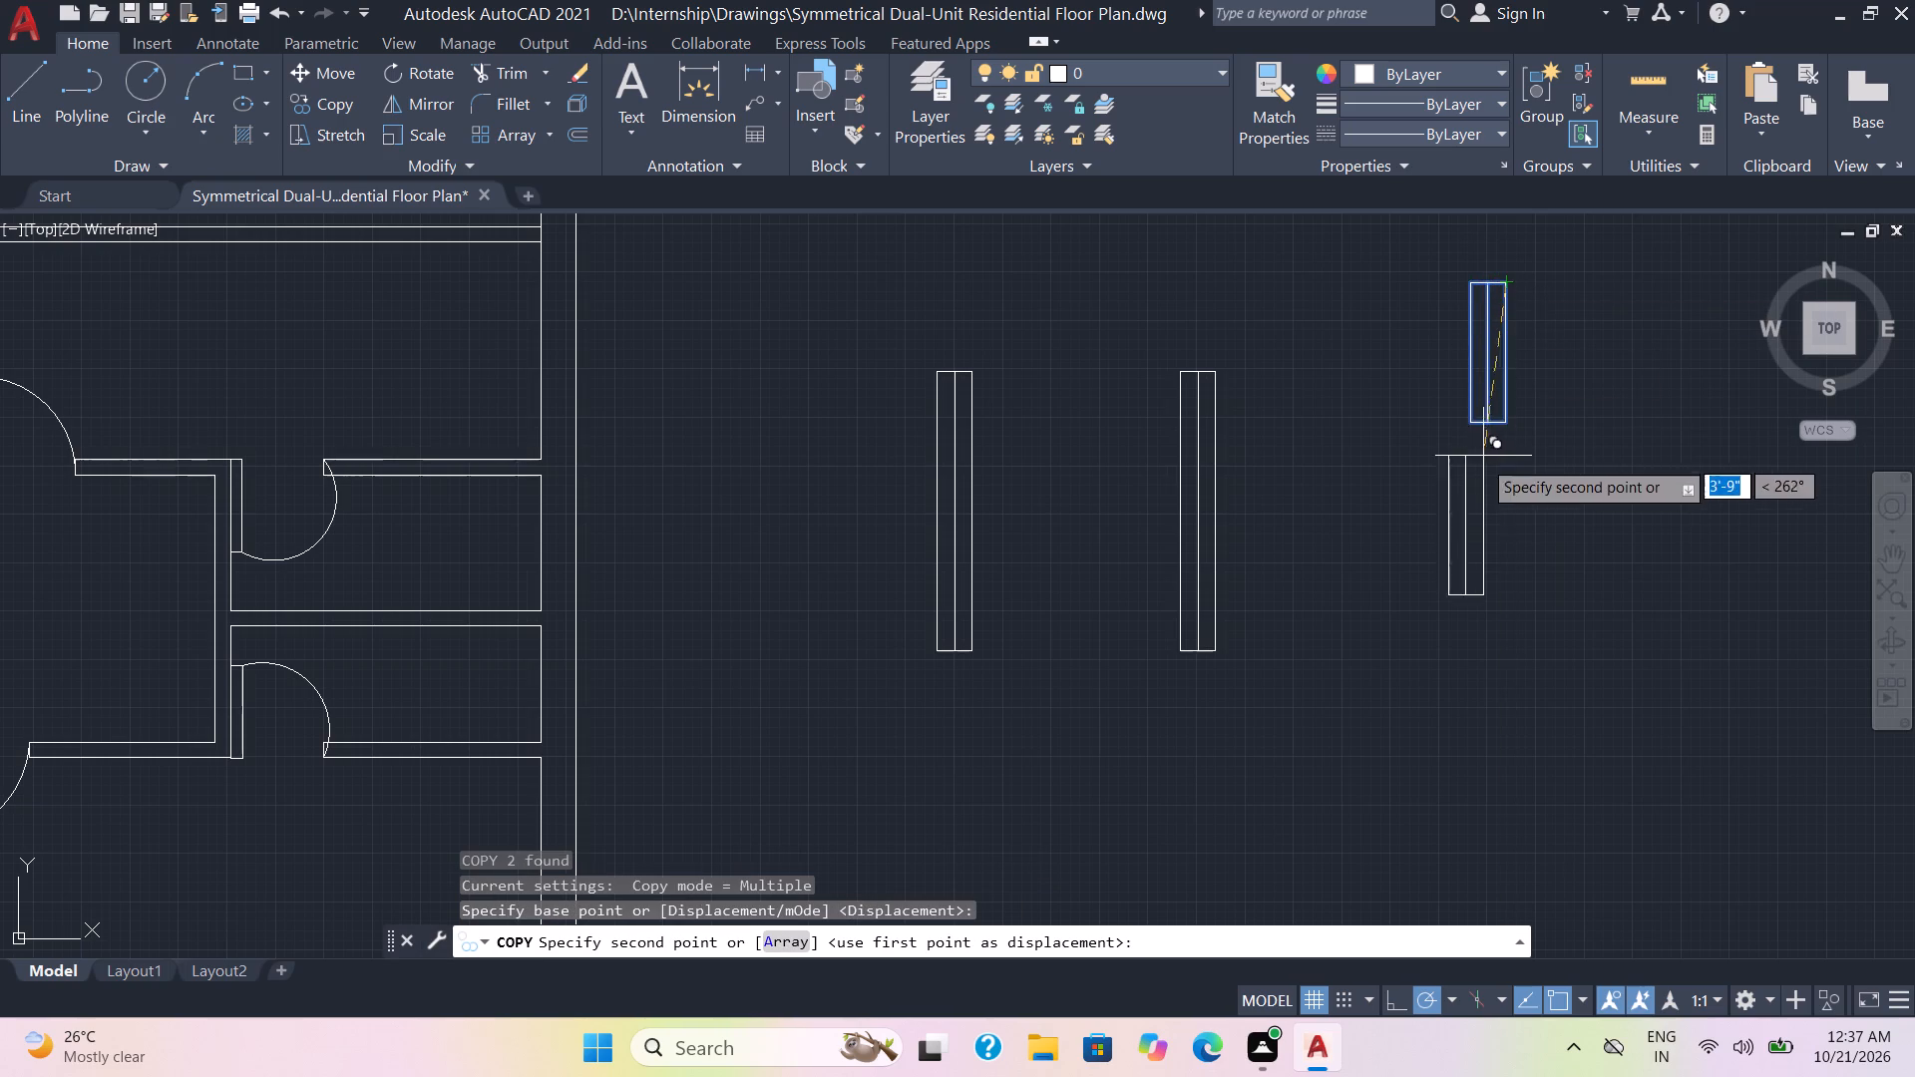
left_click(1503, 495)
key("grave")
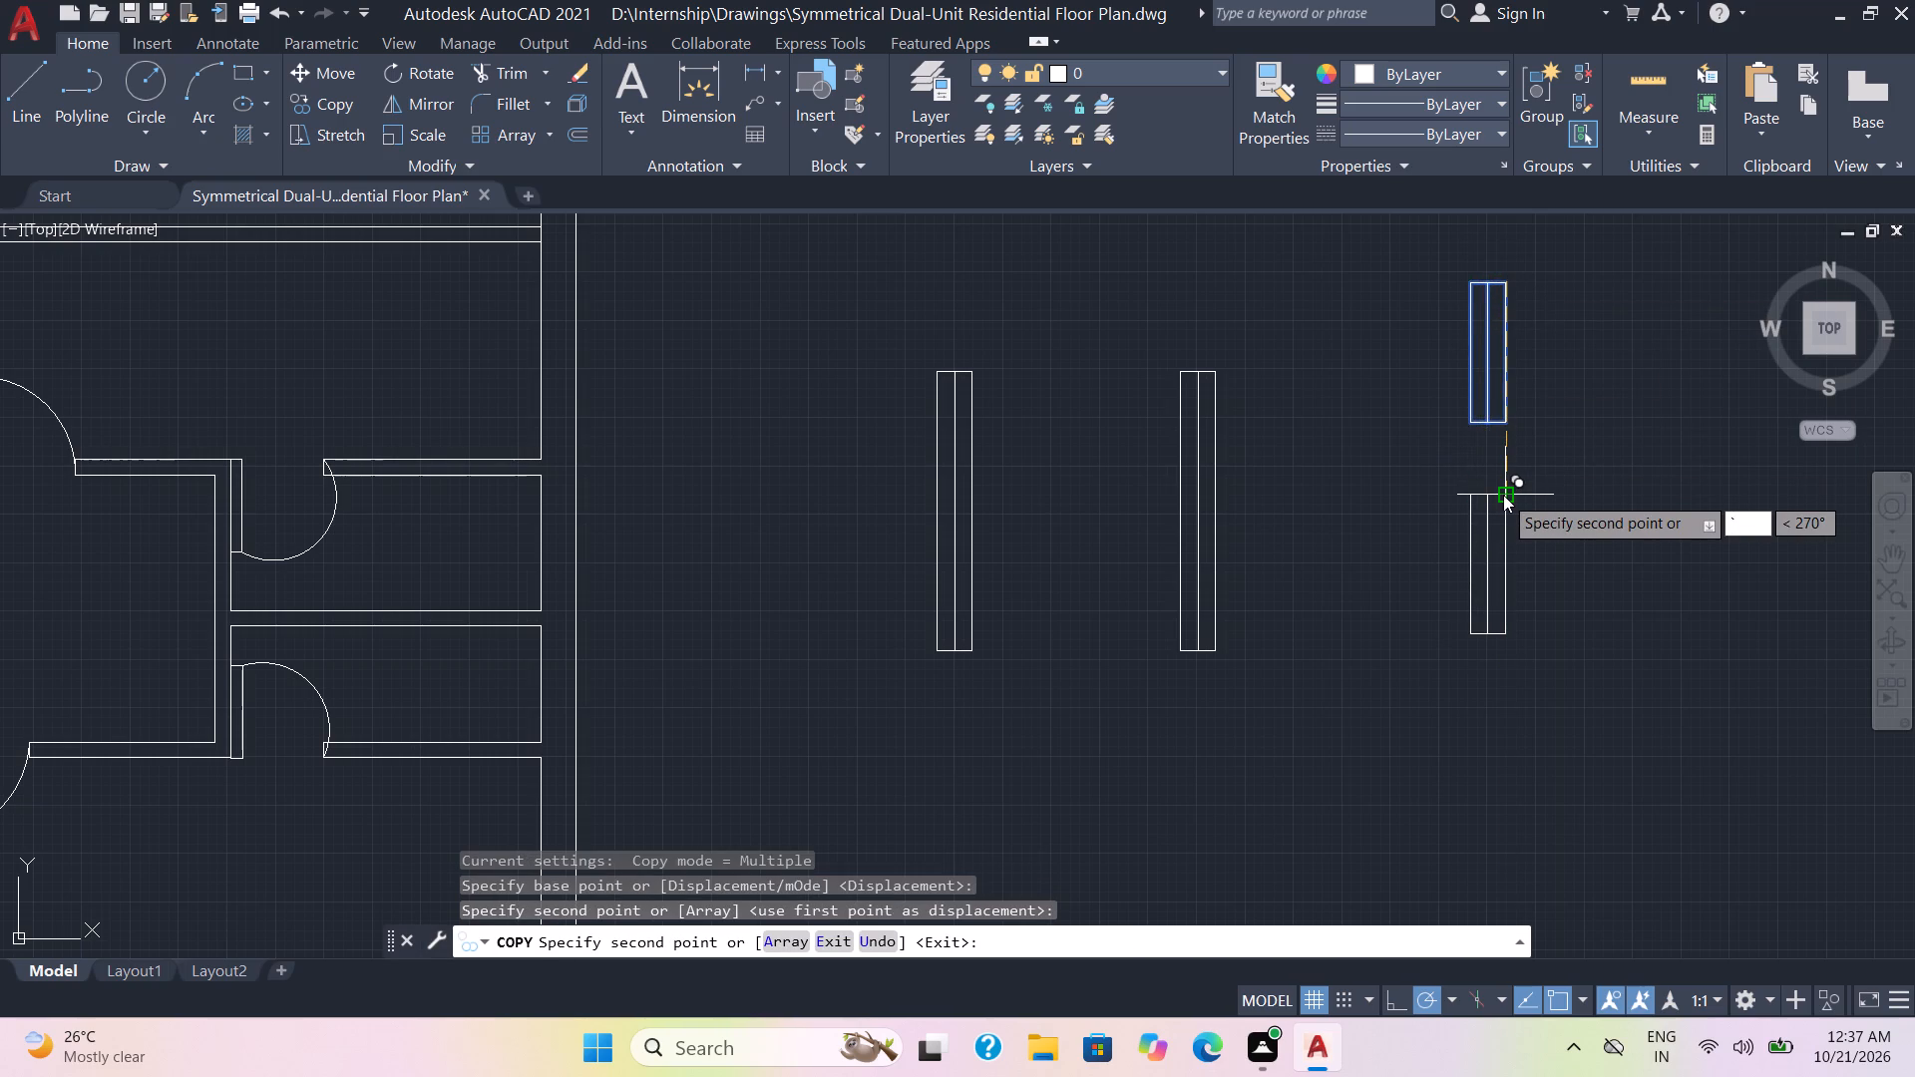
key("Escape")
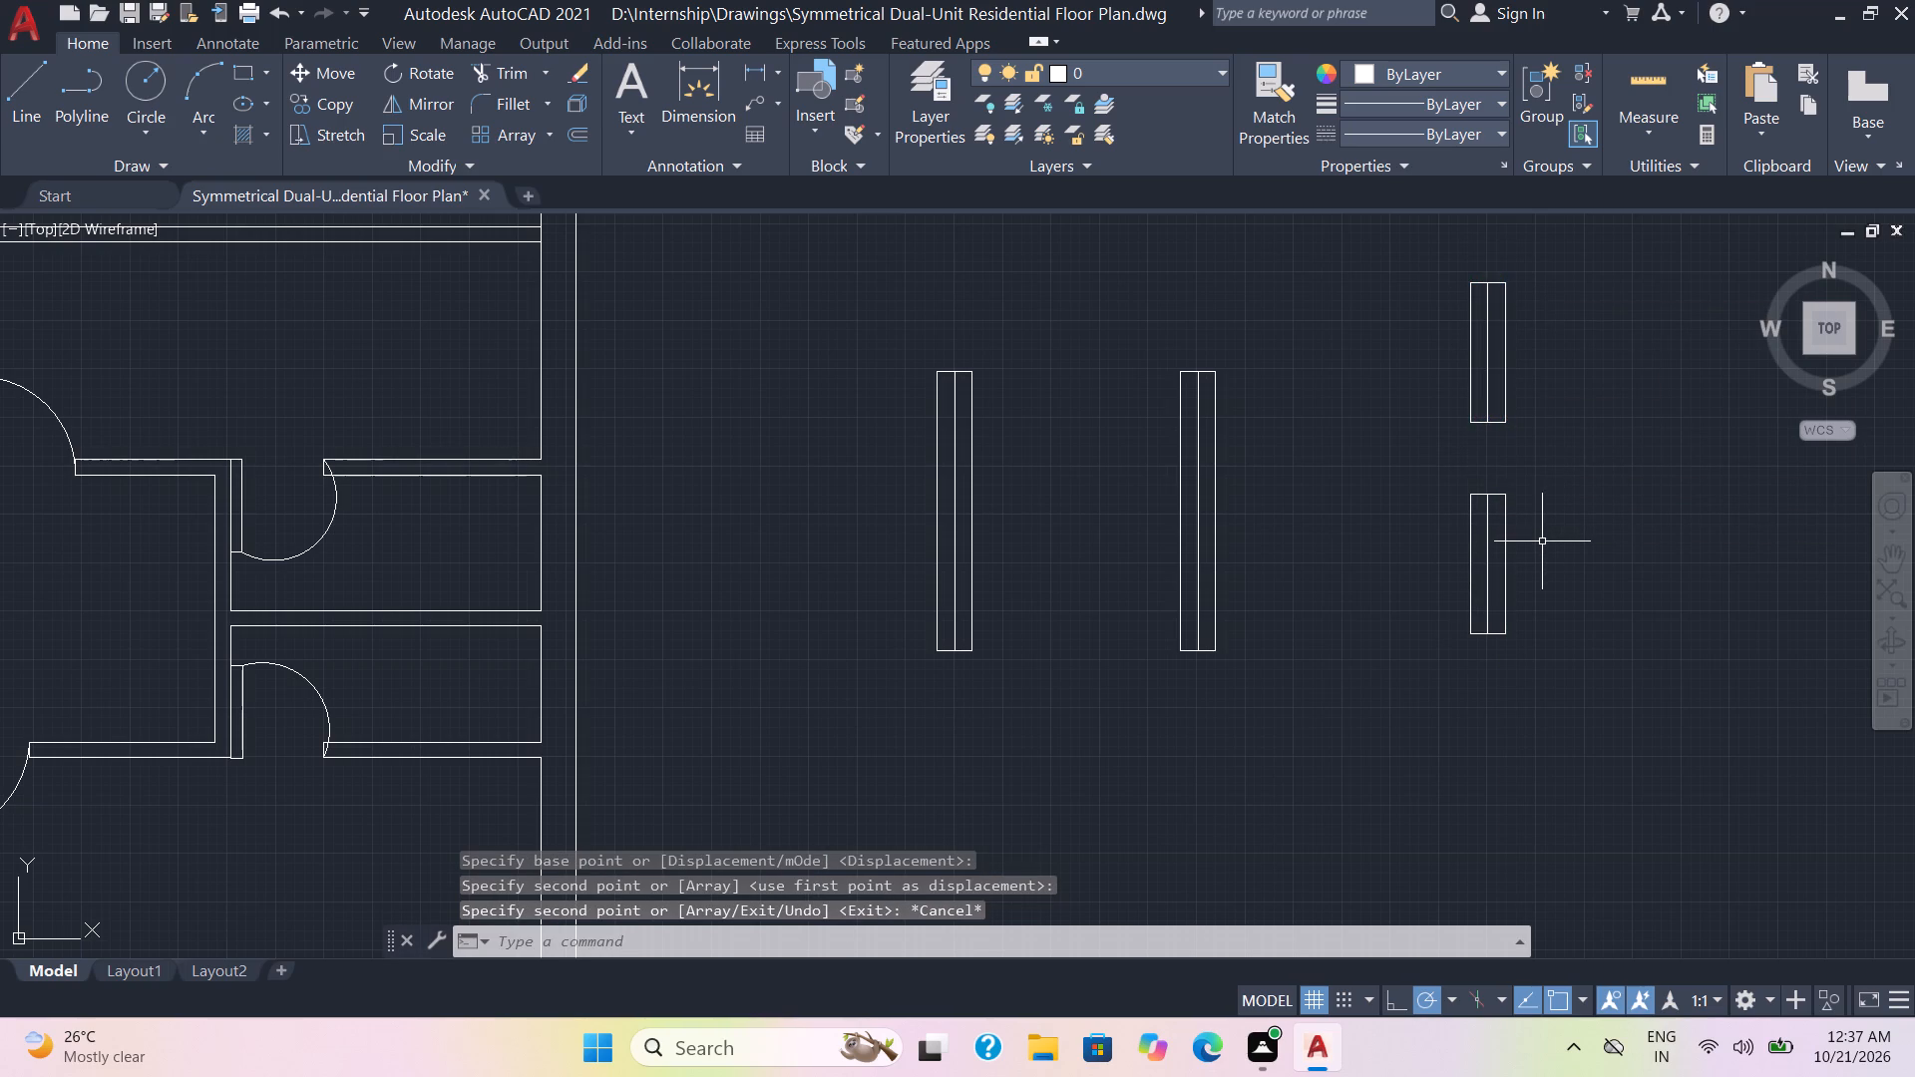
Rotate the copied 6' rectangle and its centre line 270° about the centre line's bottom end so it lies horizontal.
type("ro")
key("Return")
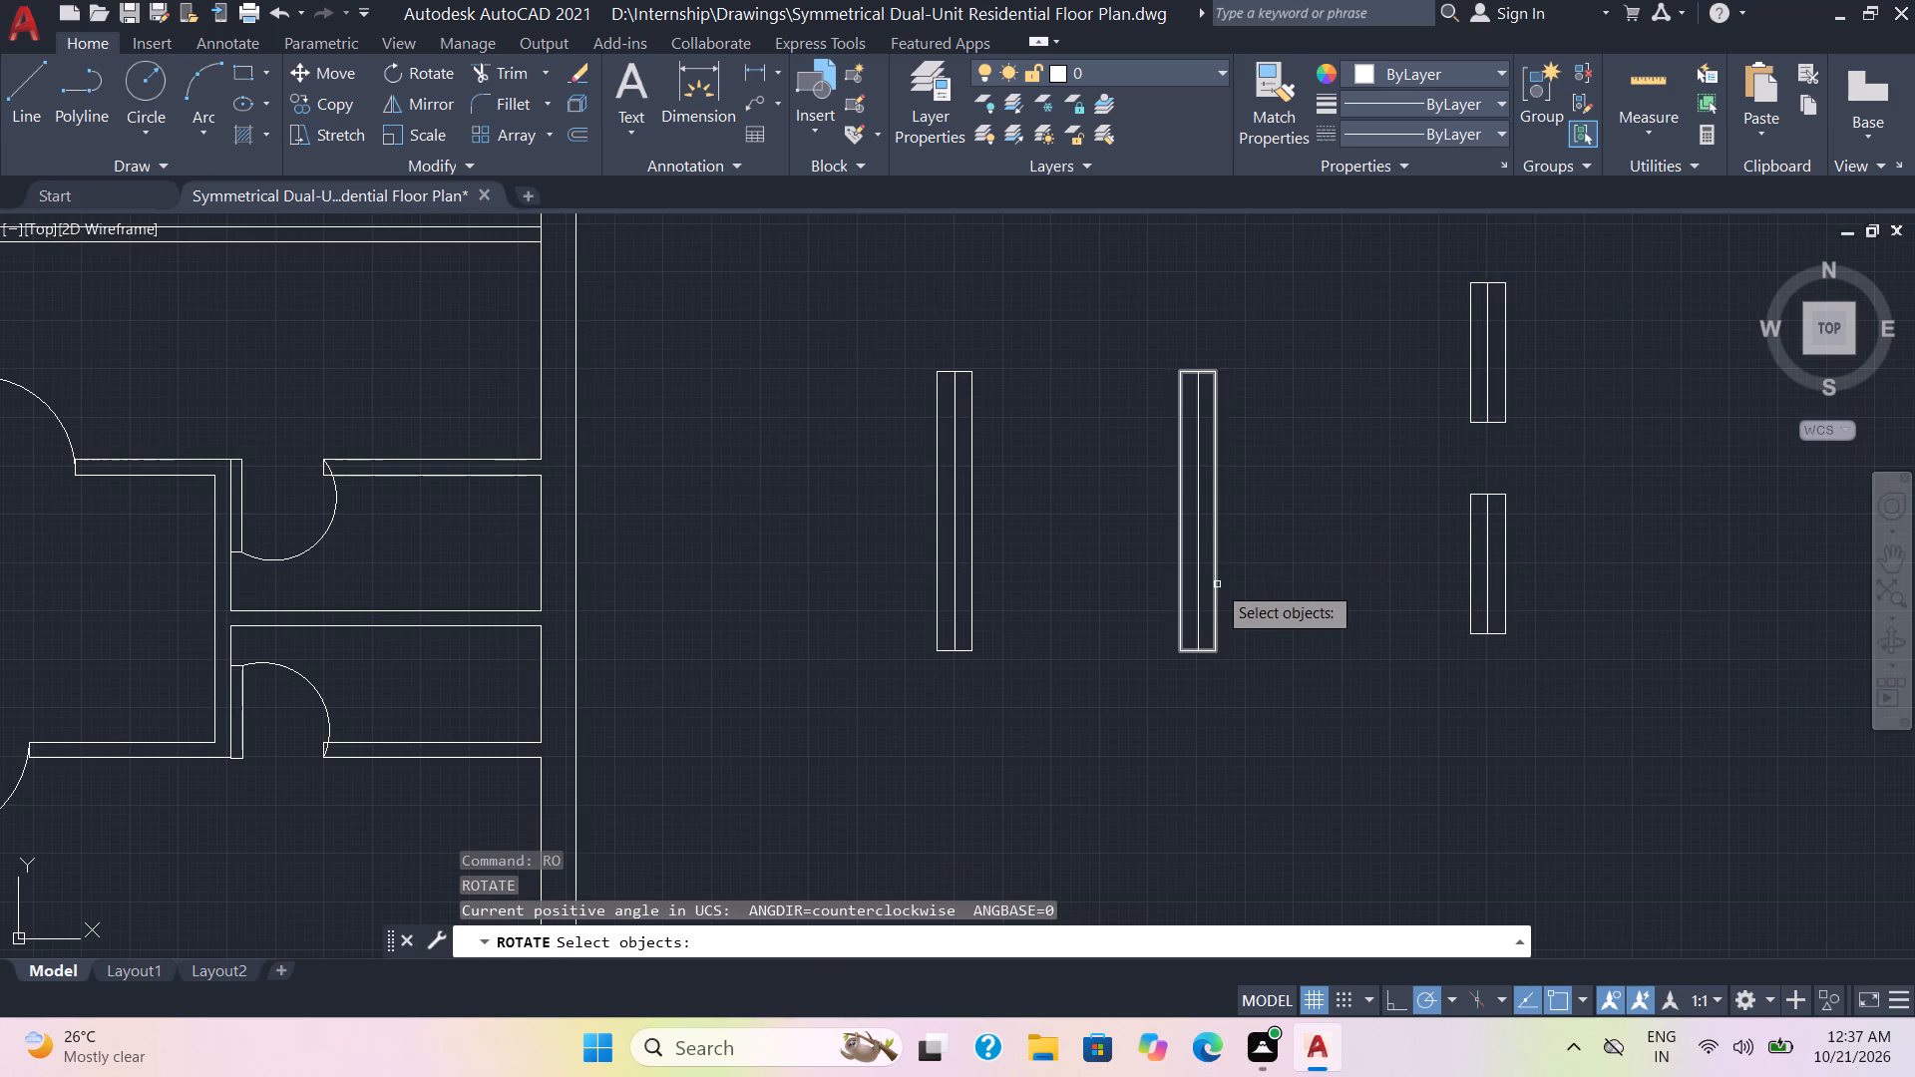
left_click(1219, 584)
left_click(1205, 587)
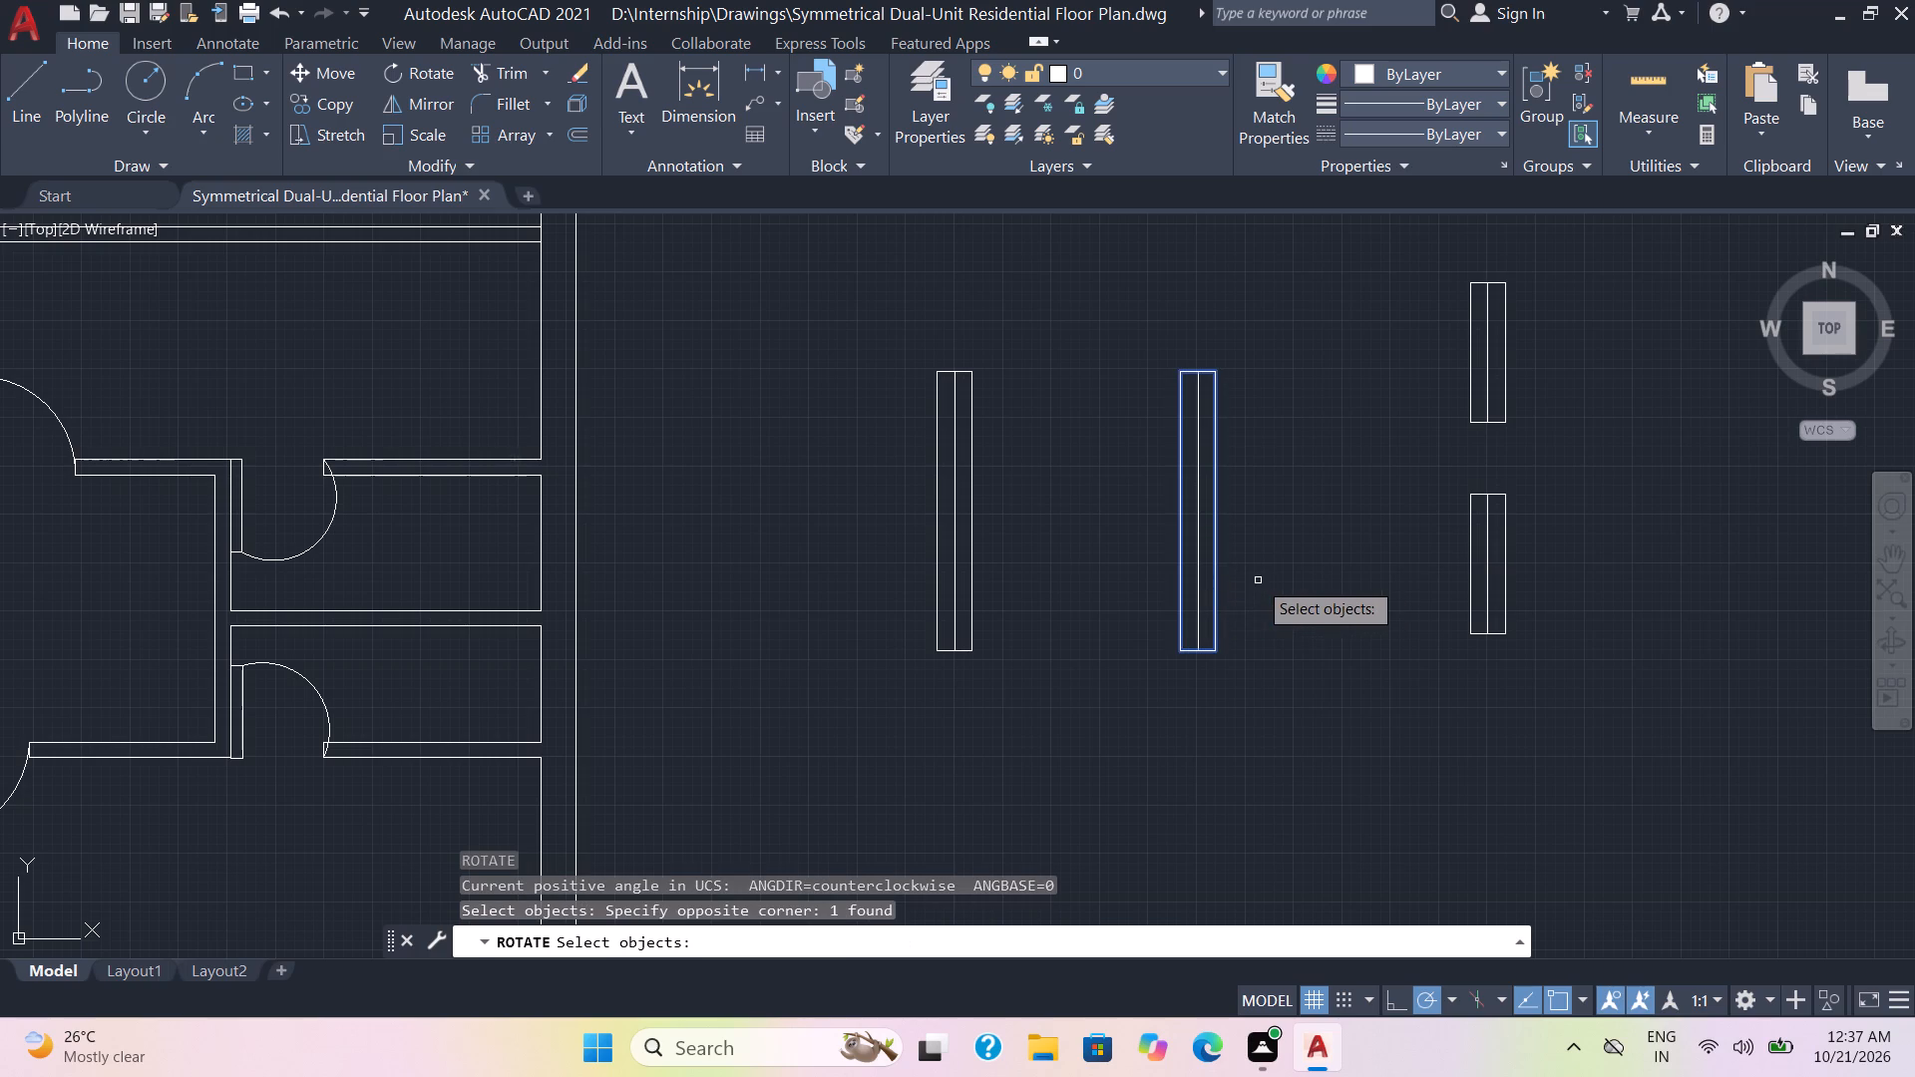
left_click(1197, 600)
key("Return")
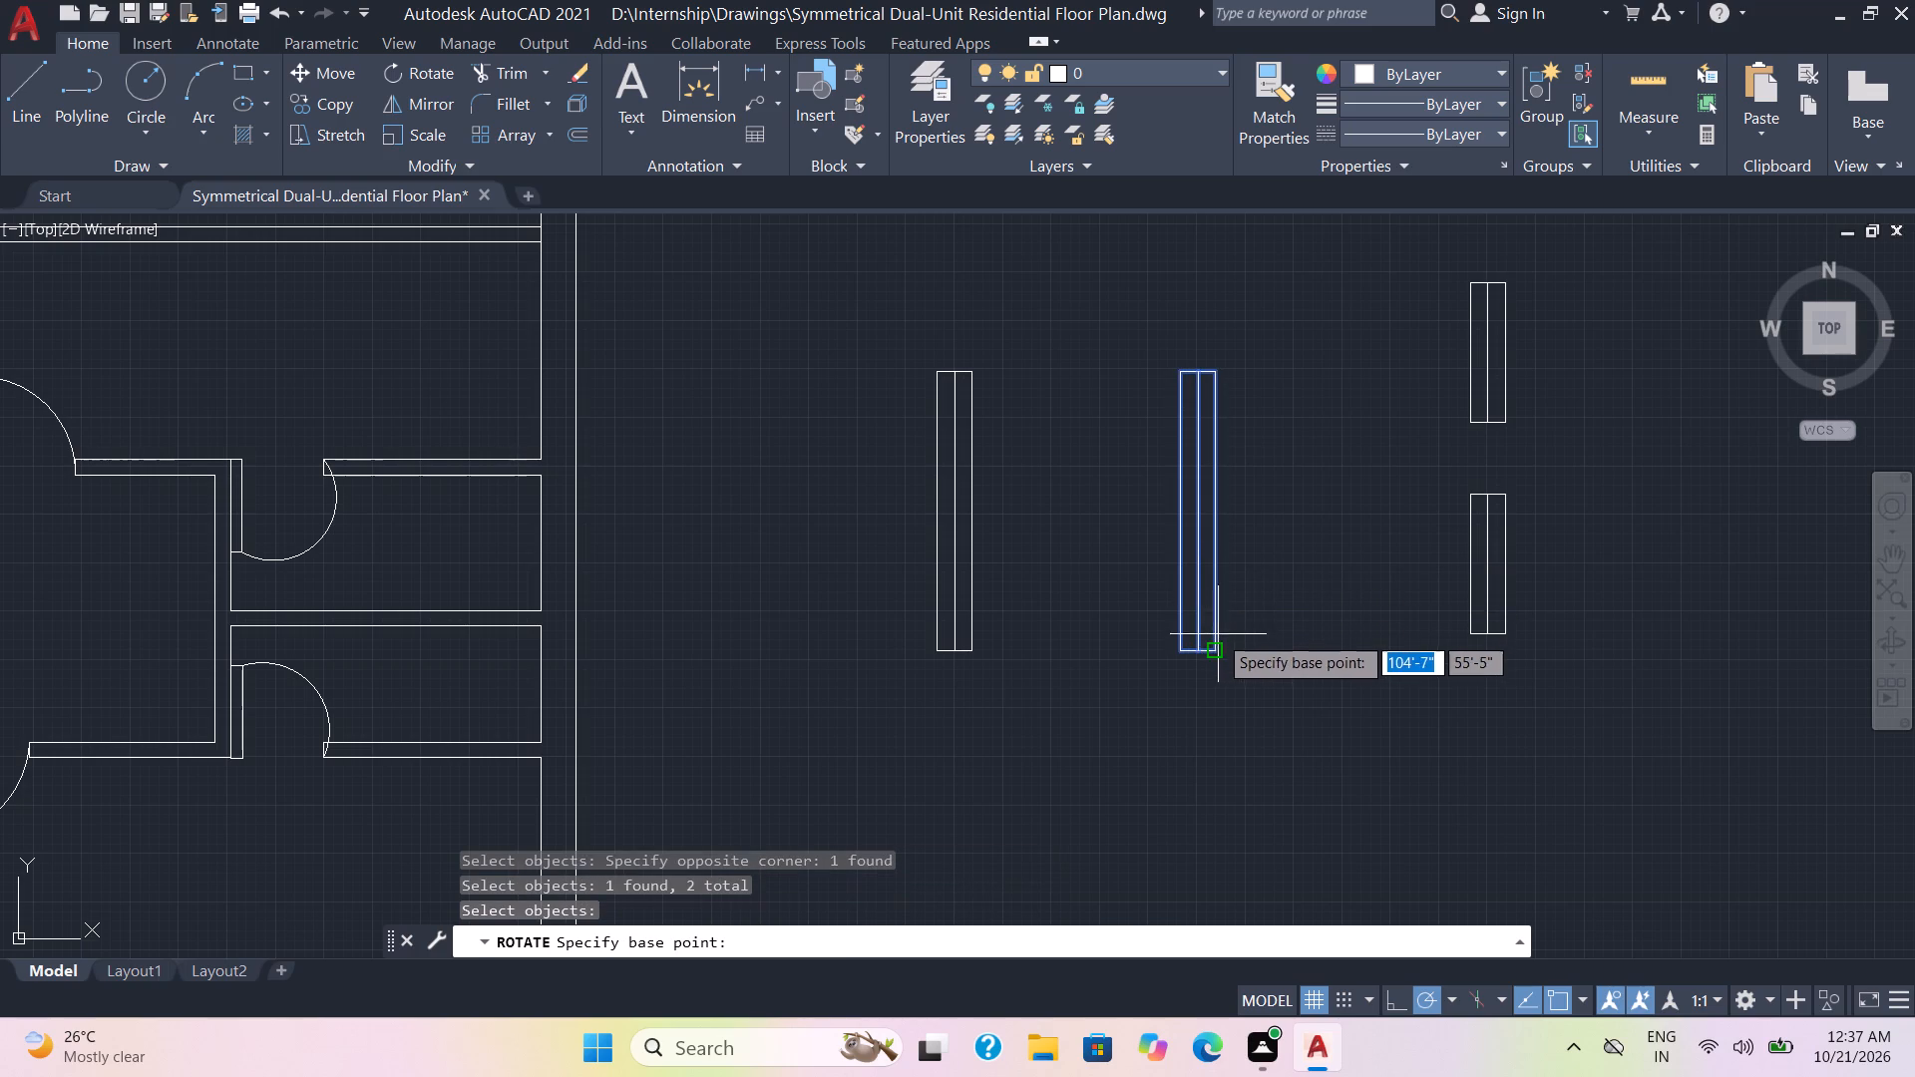
left_click(1202, 644)
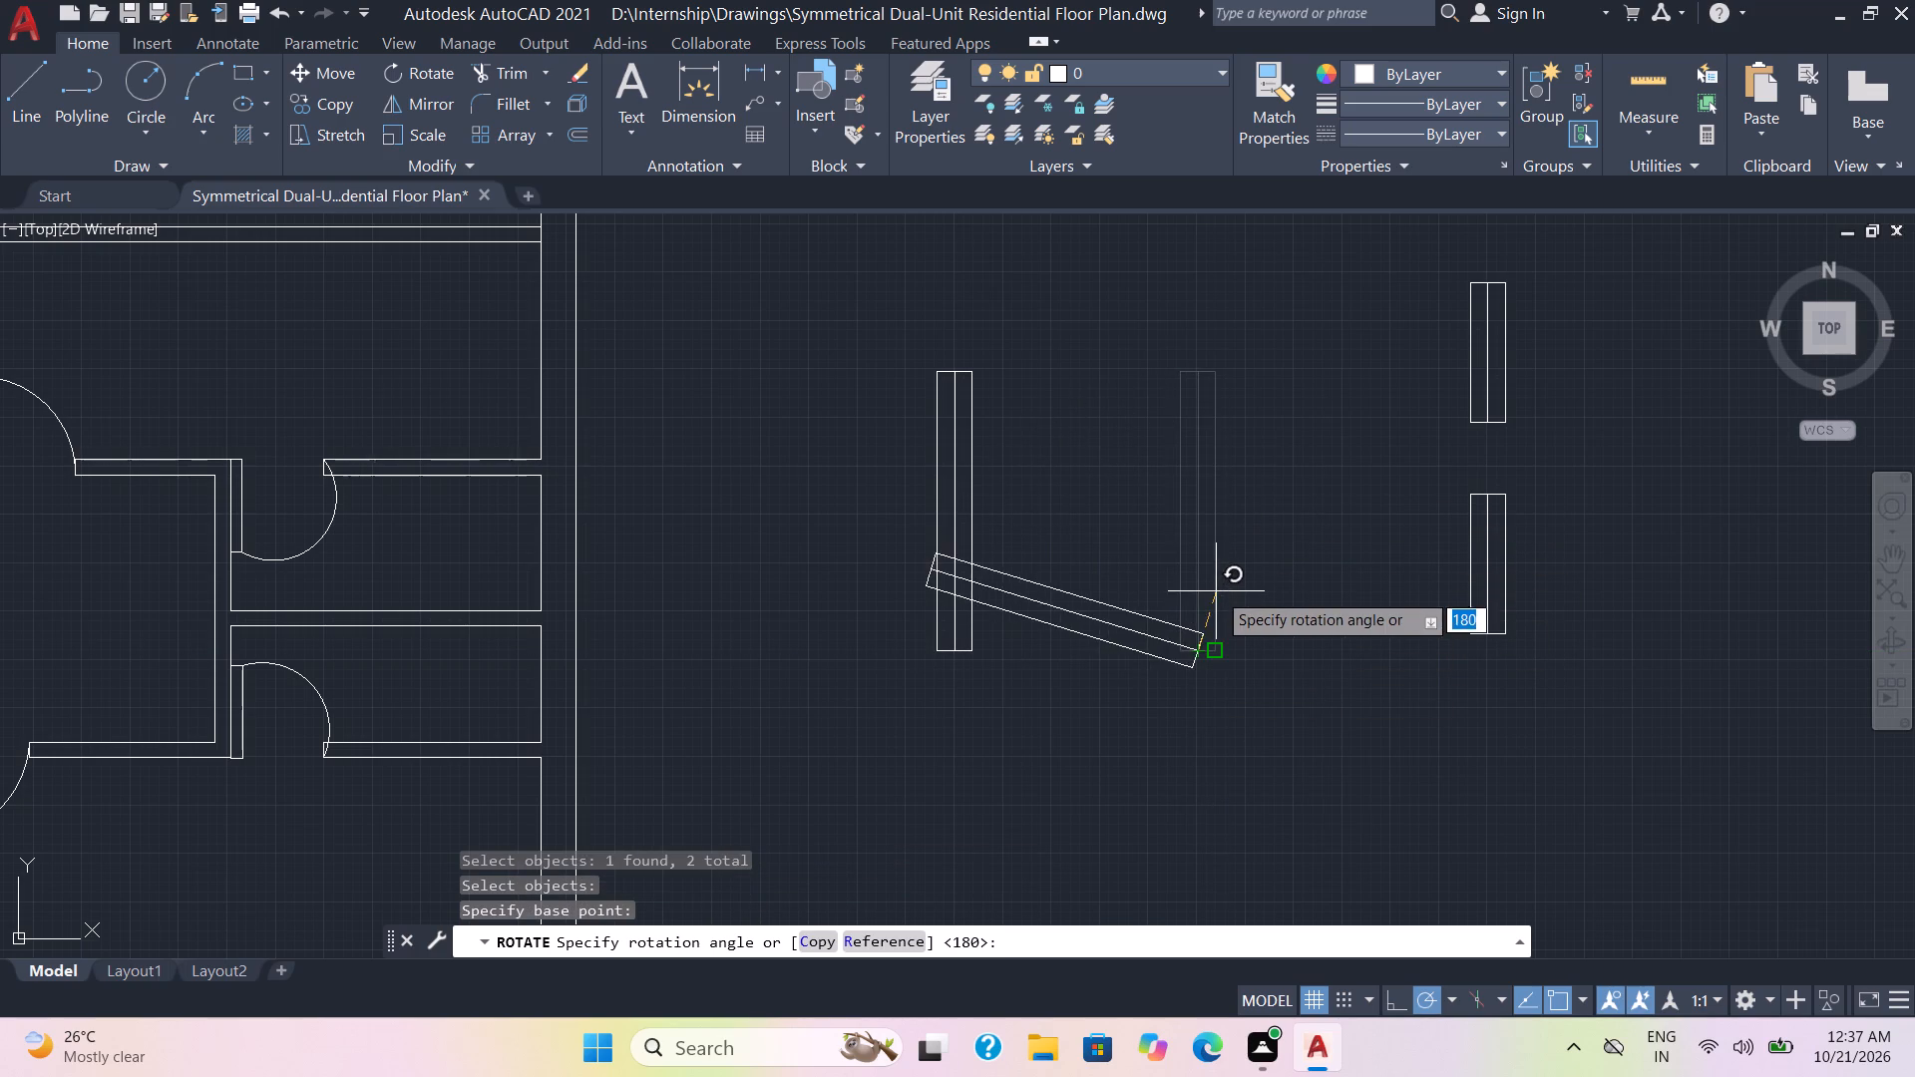
left_click(1200, 821)
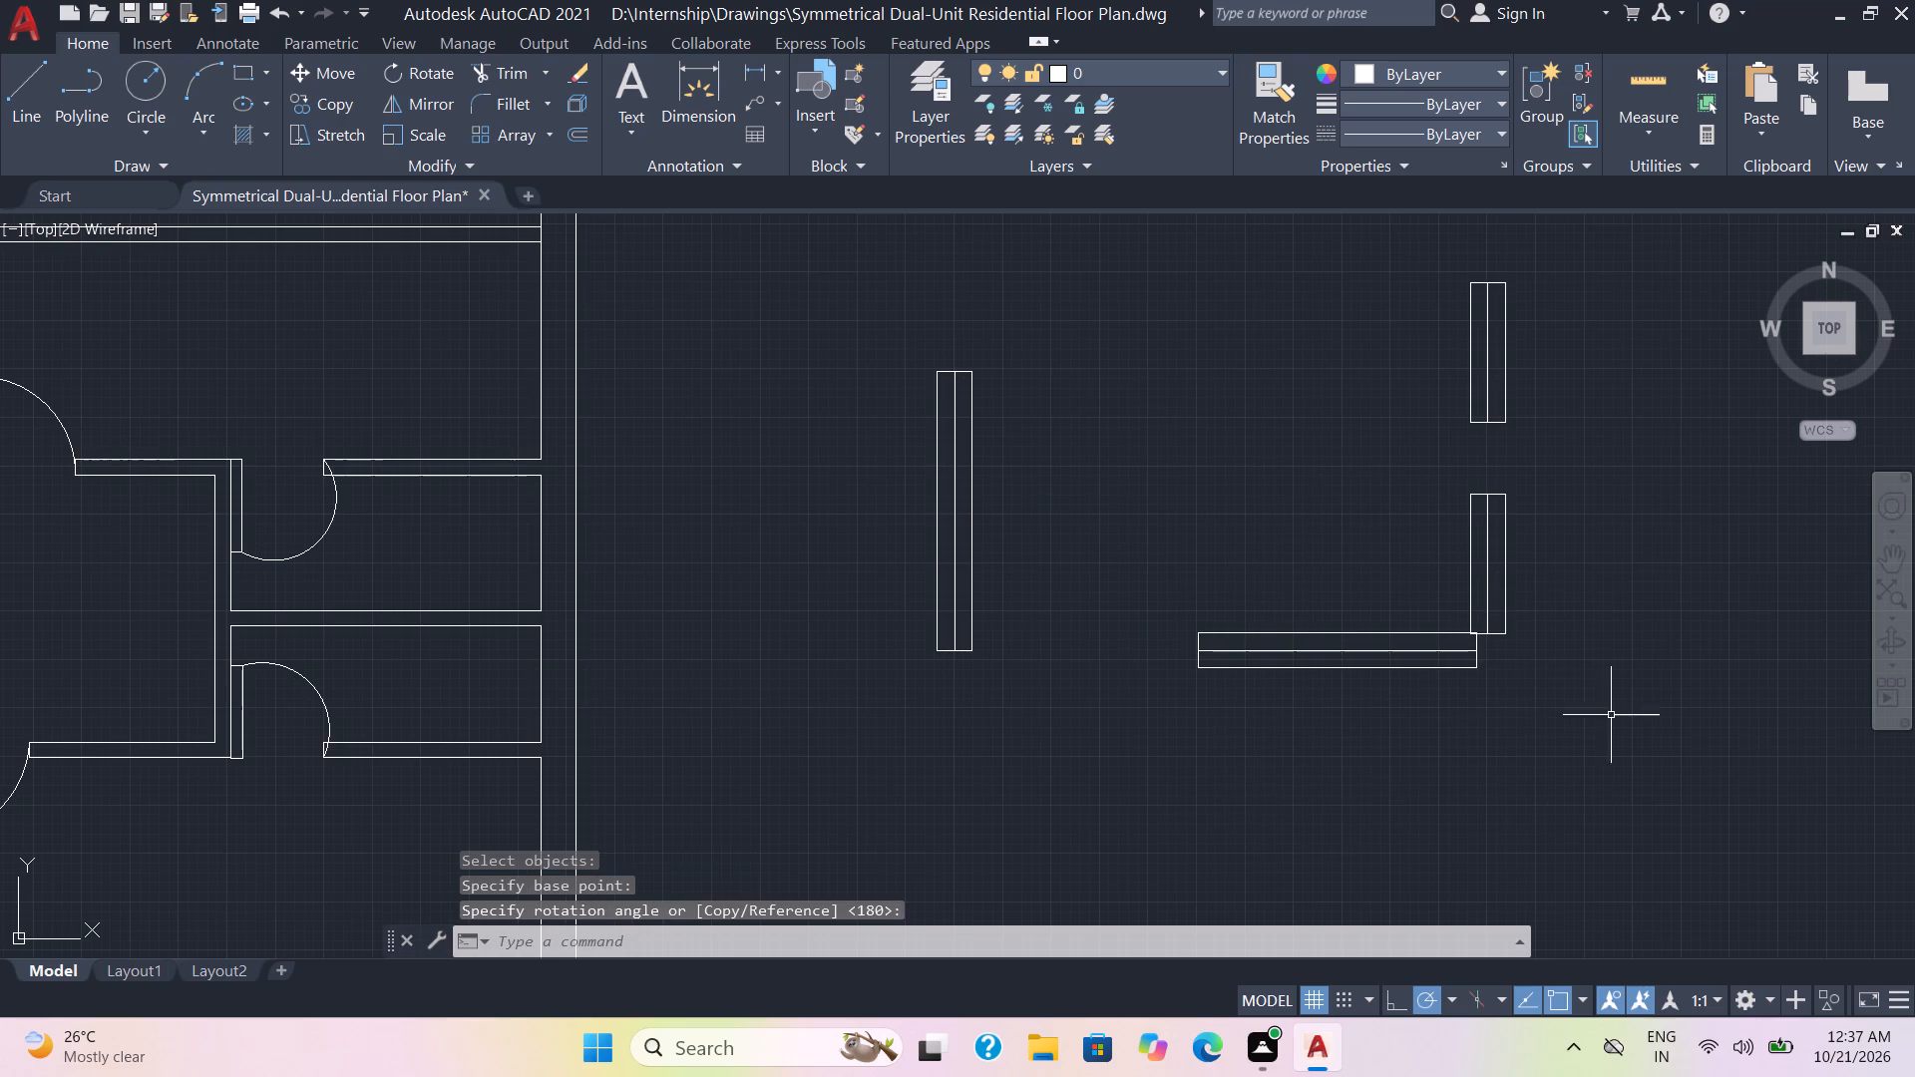
Rotate the lower 3' rectangle and its centre line 270° about the rectangle's upper-right corner so it lies horizontal.
left_click(1540, 656)
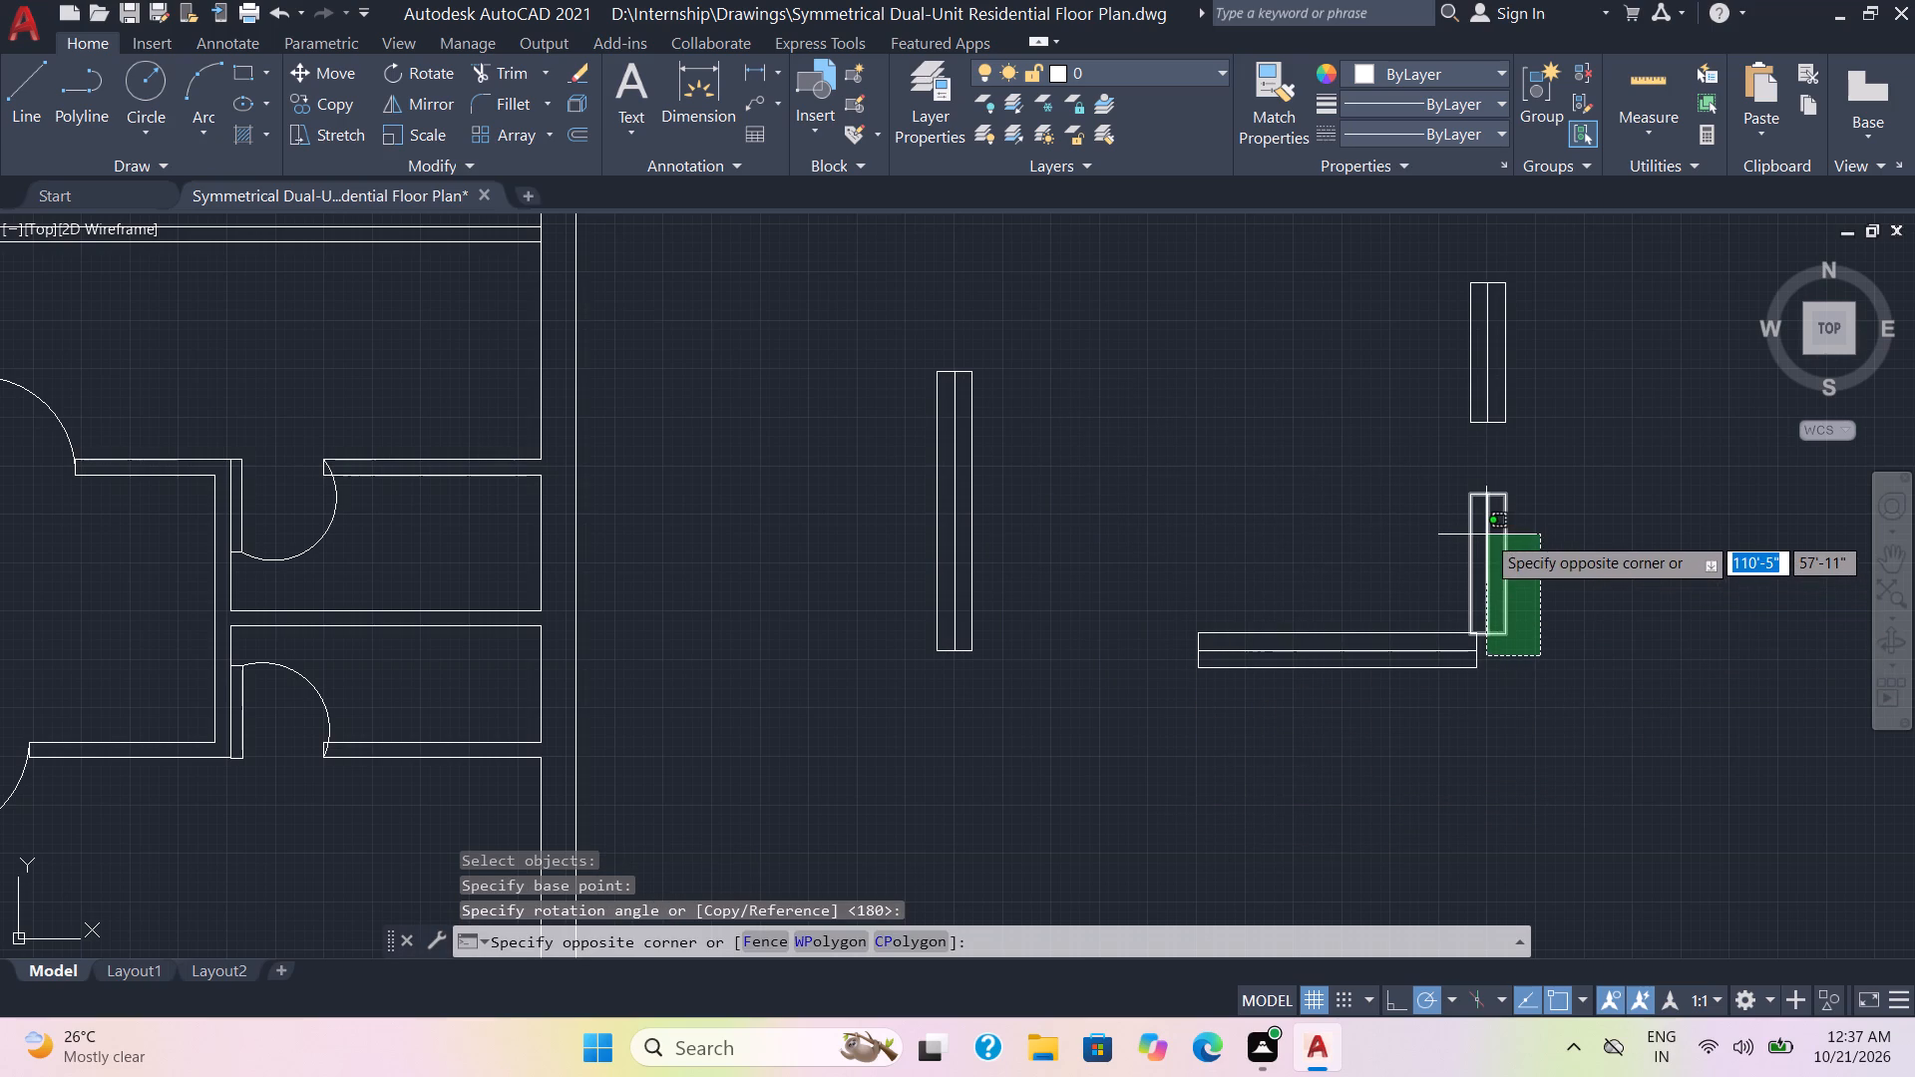
left_click(1486, 534)
type("ro")
key("Return")
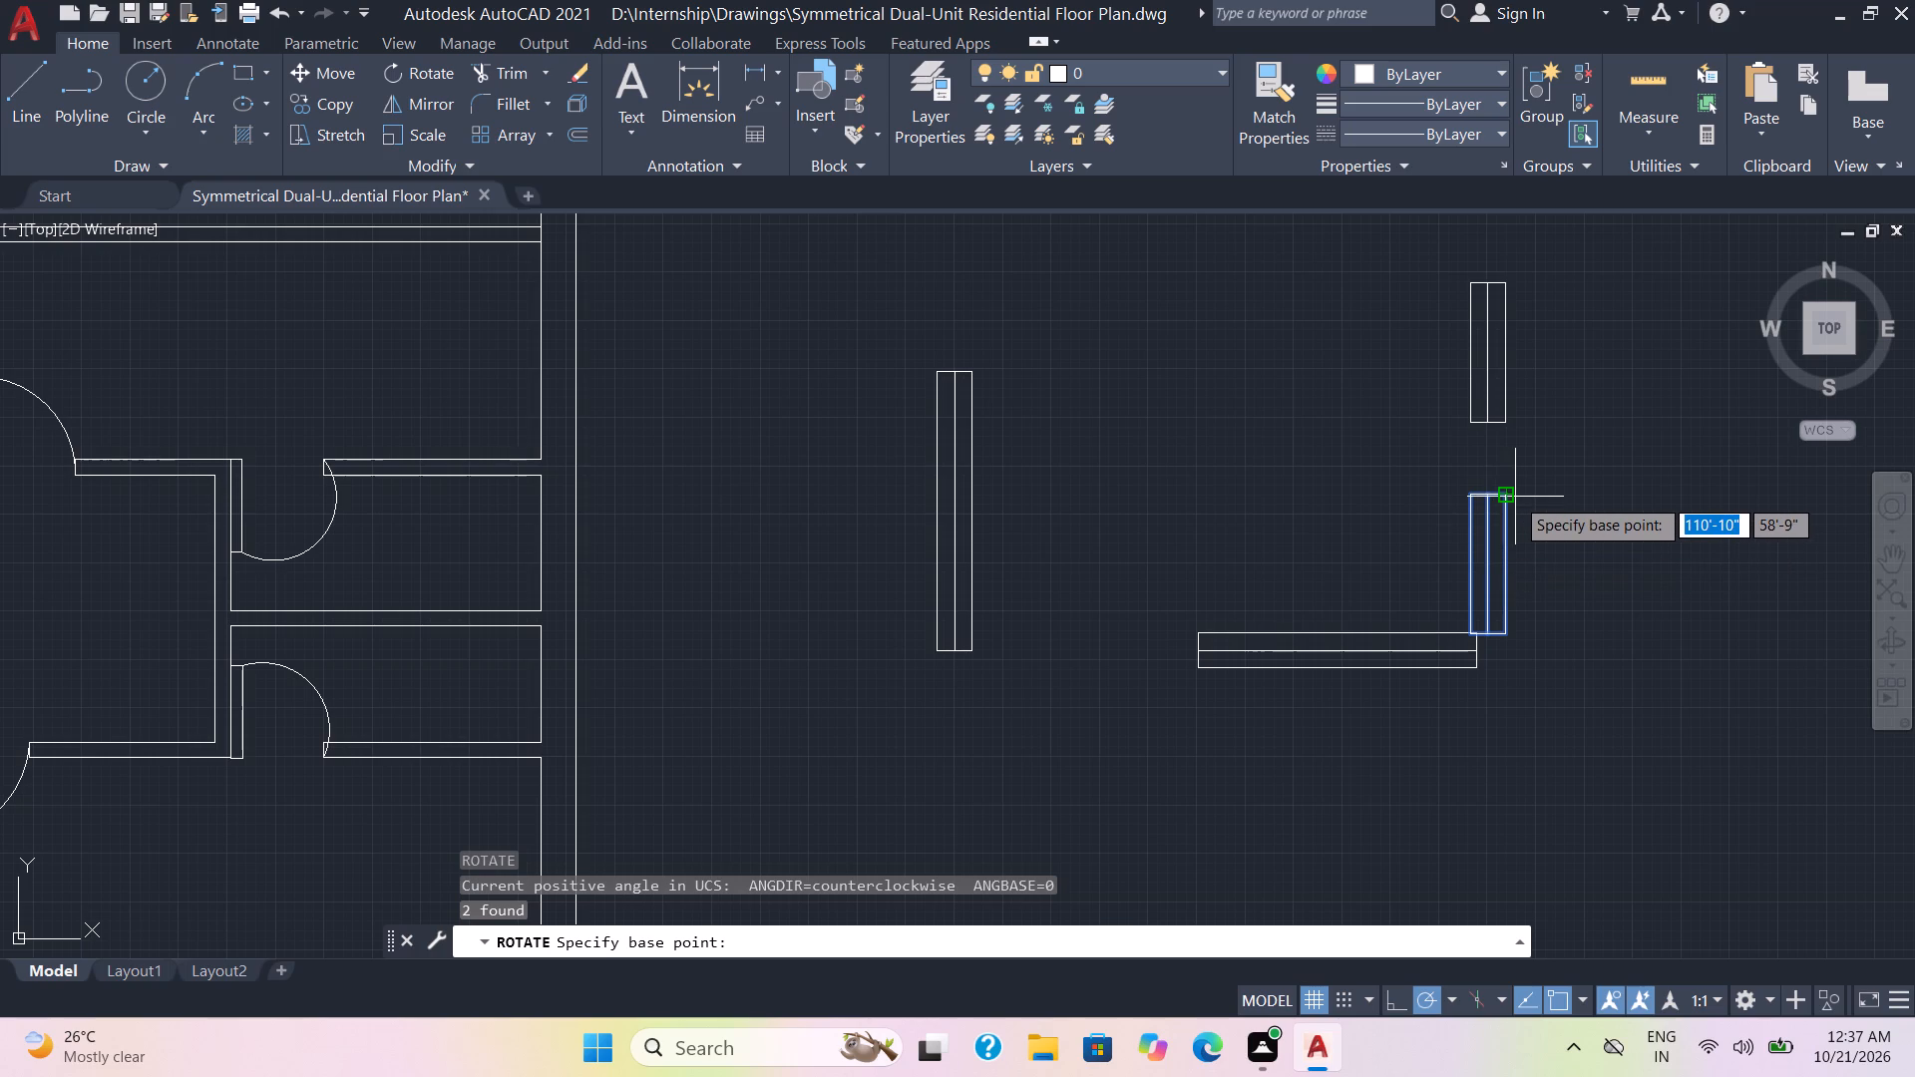
left_click(1508, 497)
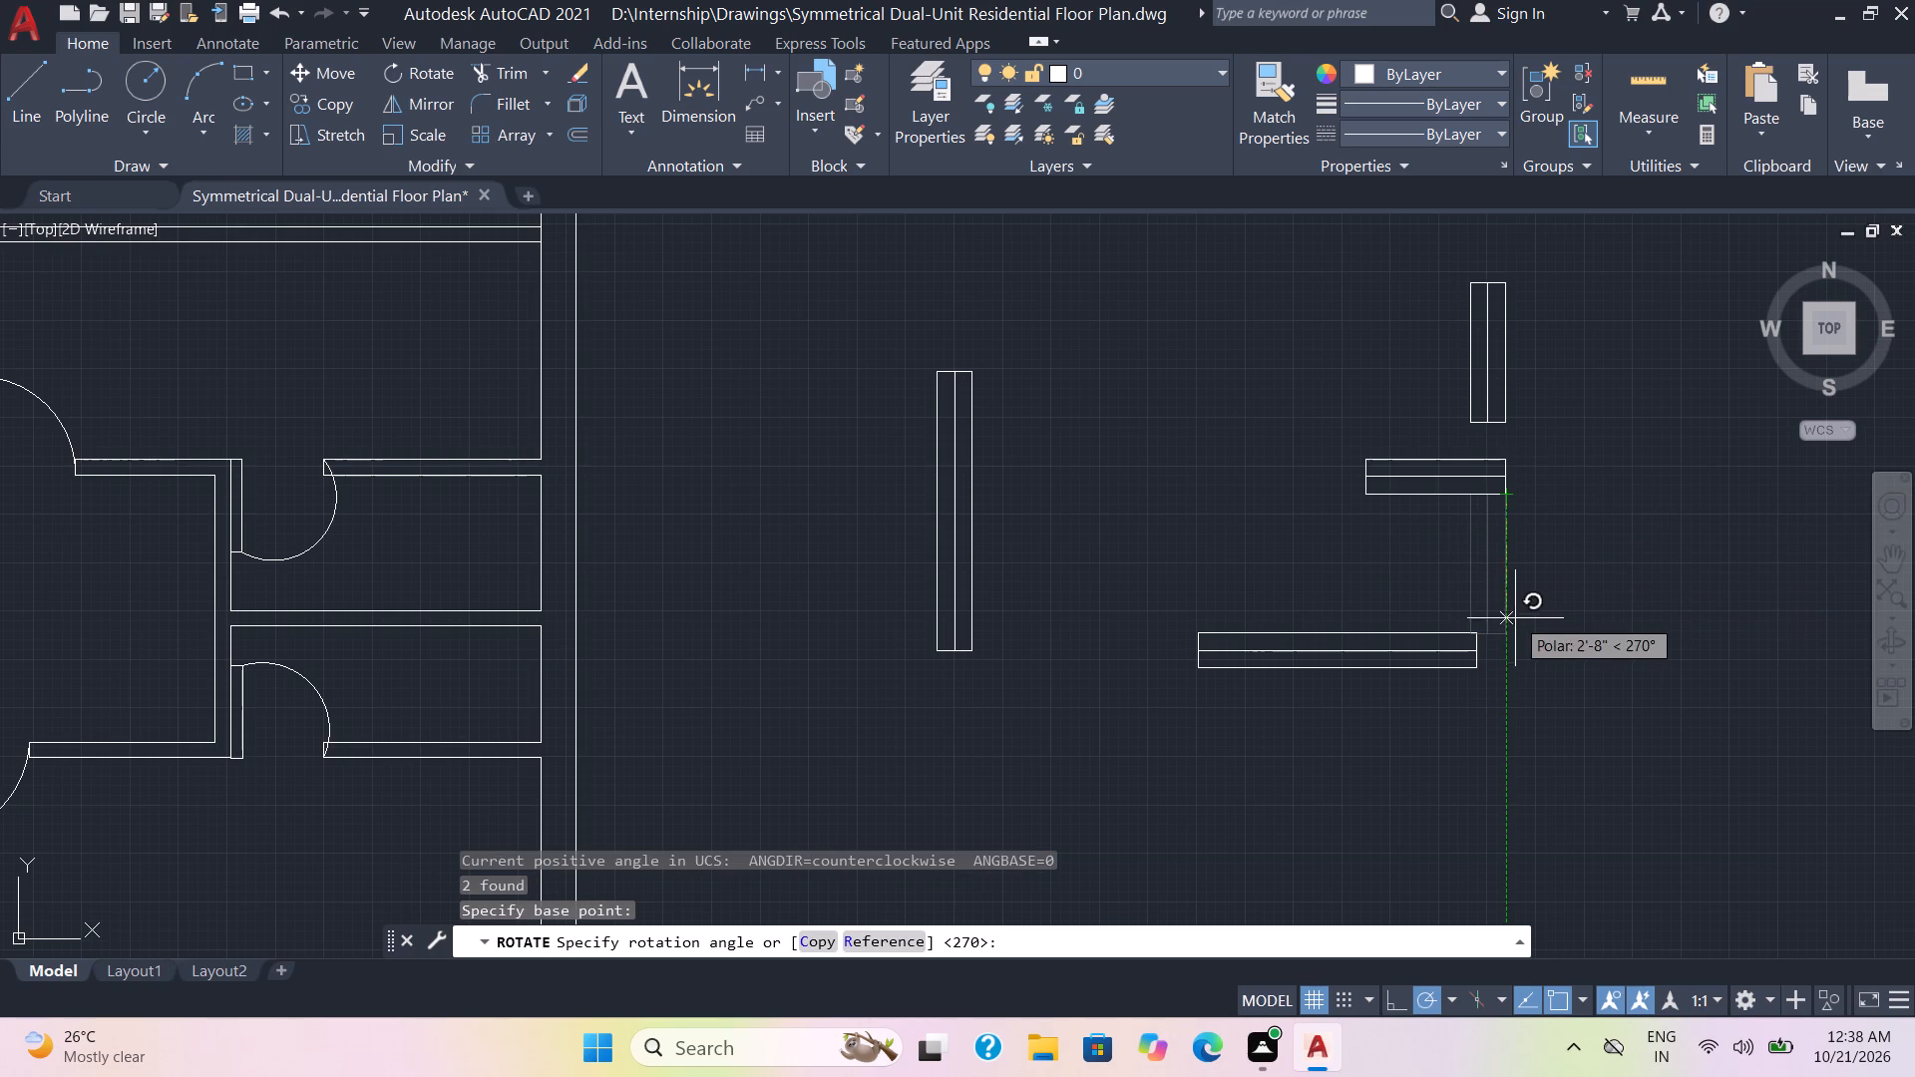
left_click(1504, 629)
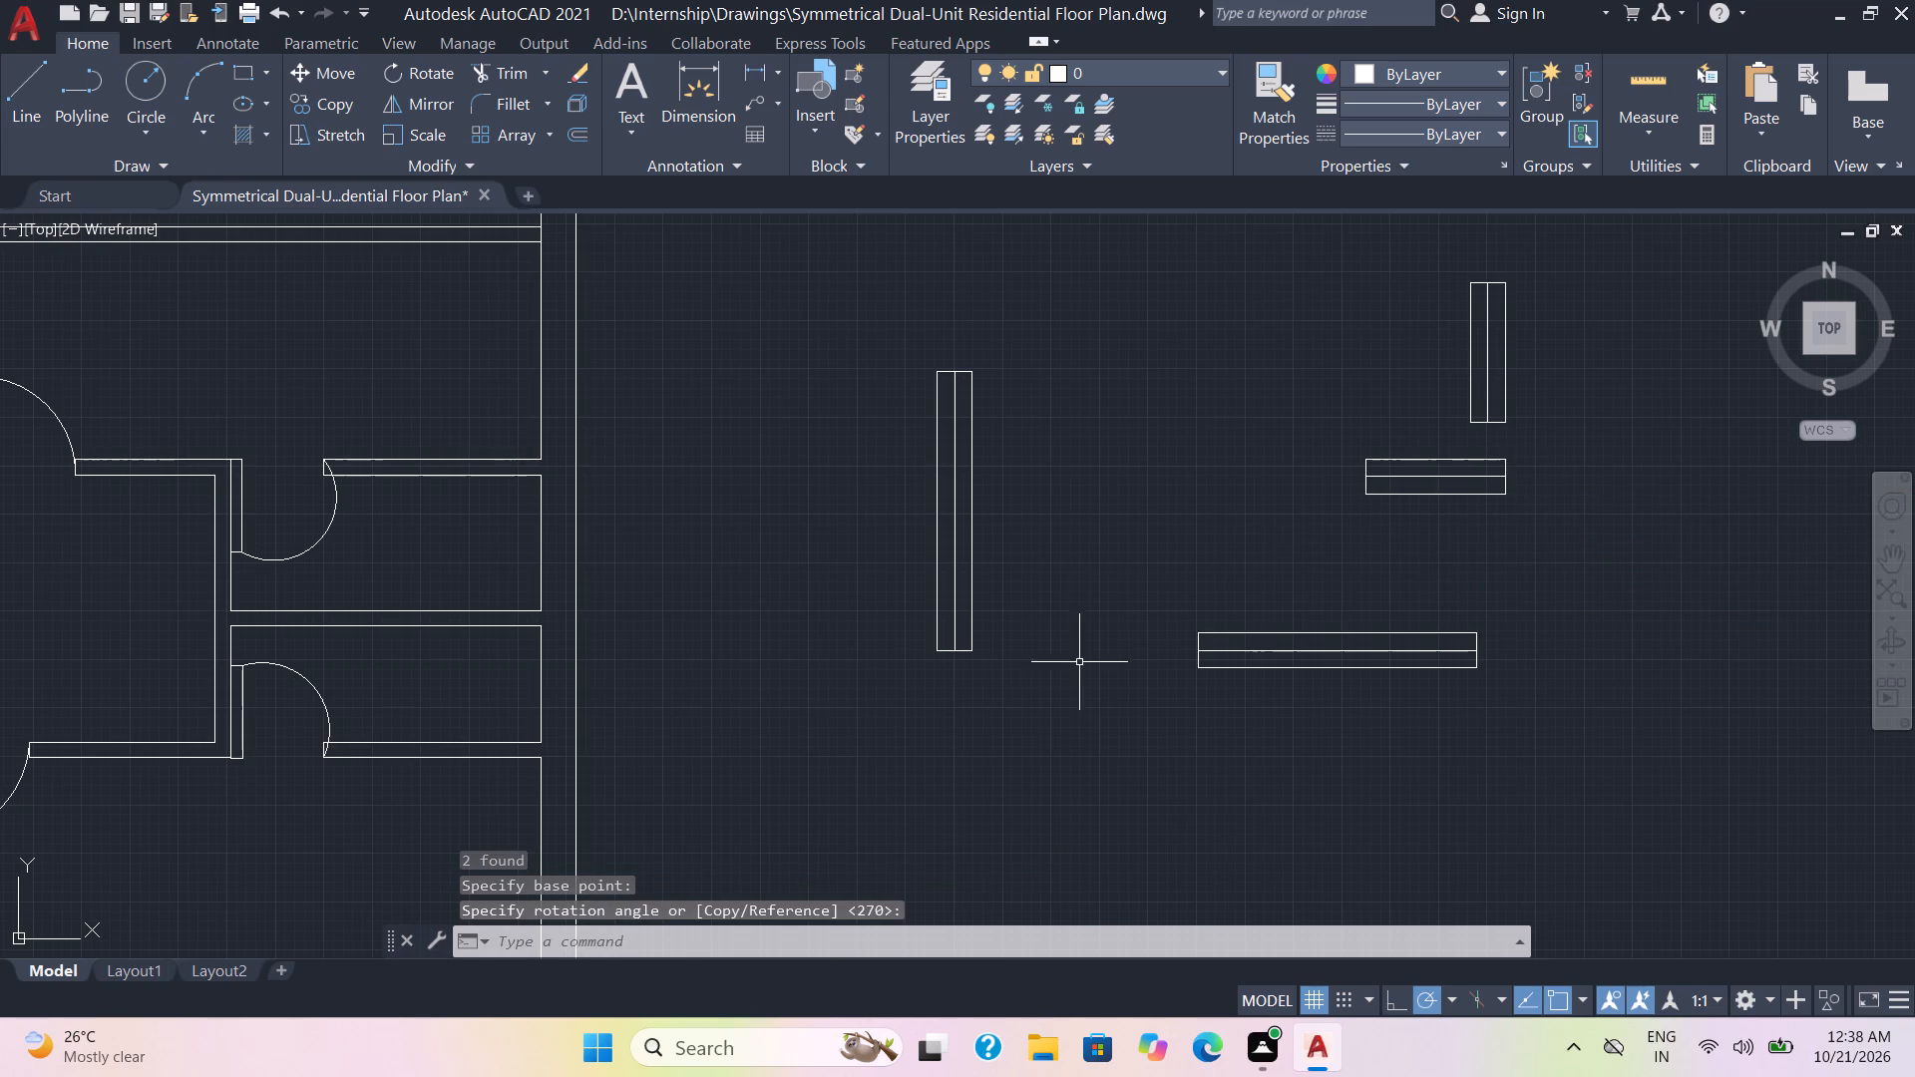
Copy the vertical 6' symbol by its centre line's top end into the right outer wall of the plan's lower-right room.
left_click(1067, 682)
left_click(886, 316)
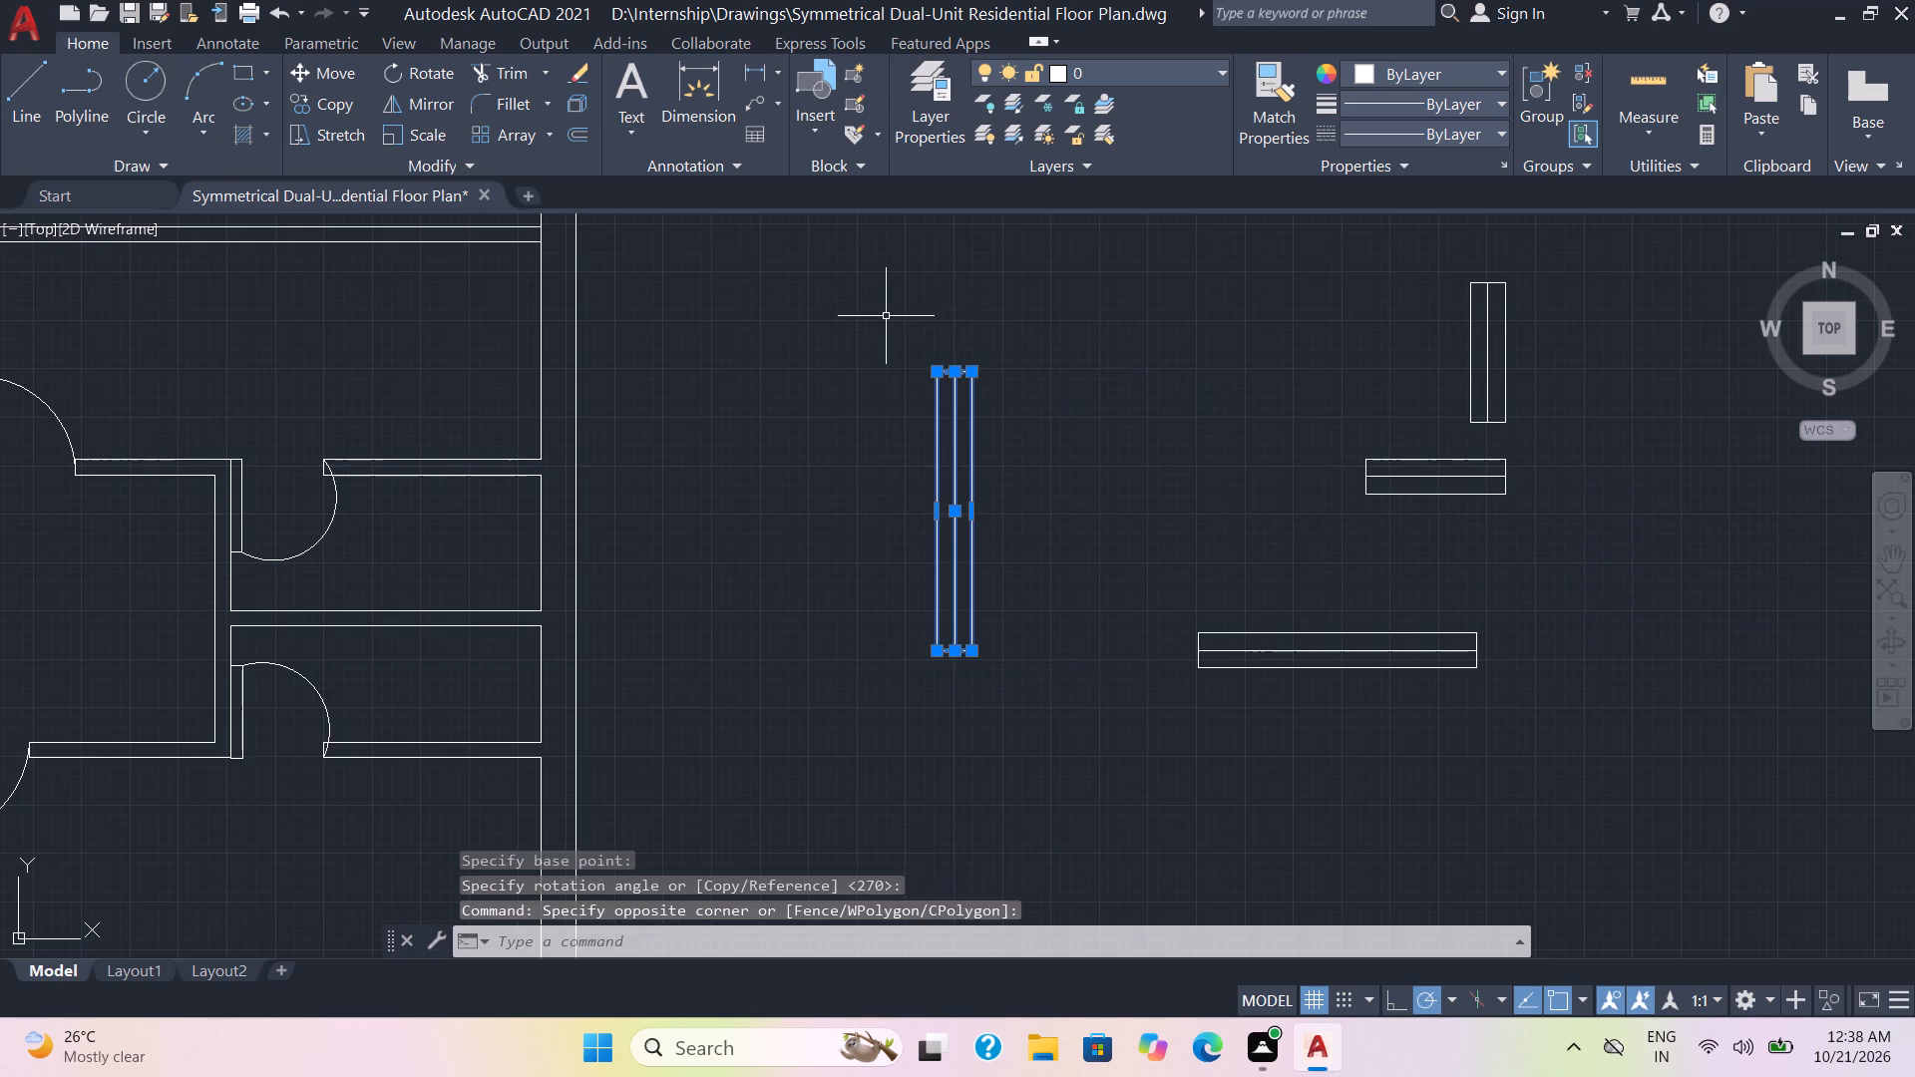
key("c")
key("o")
key("Return")
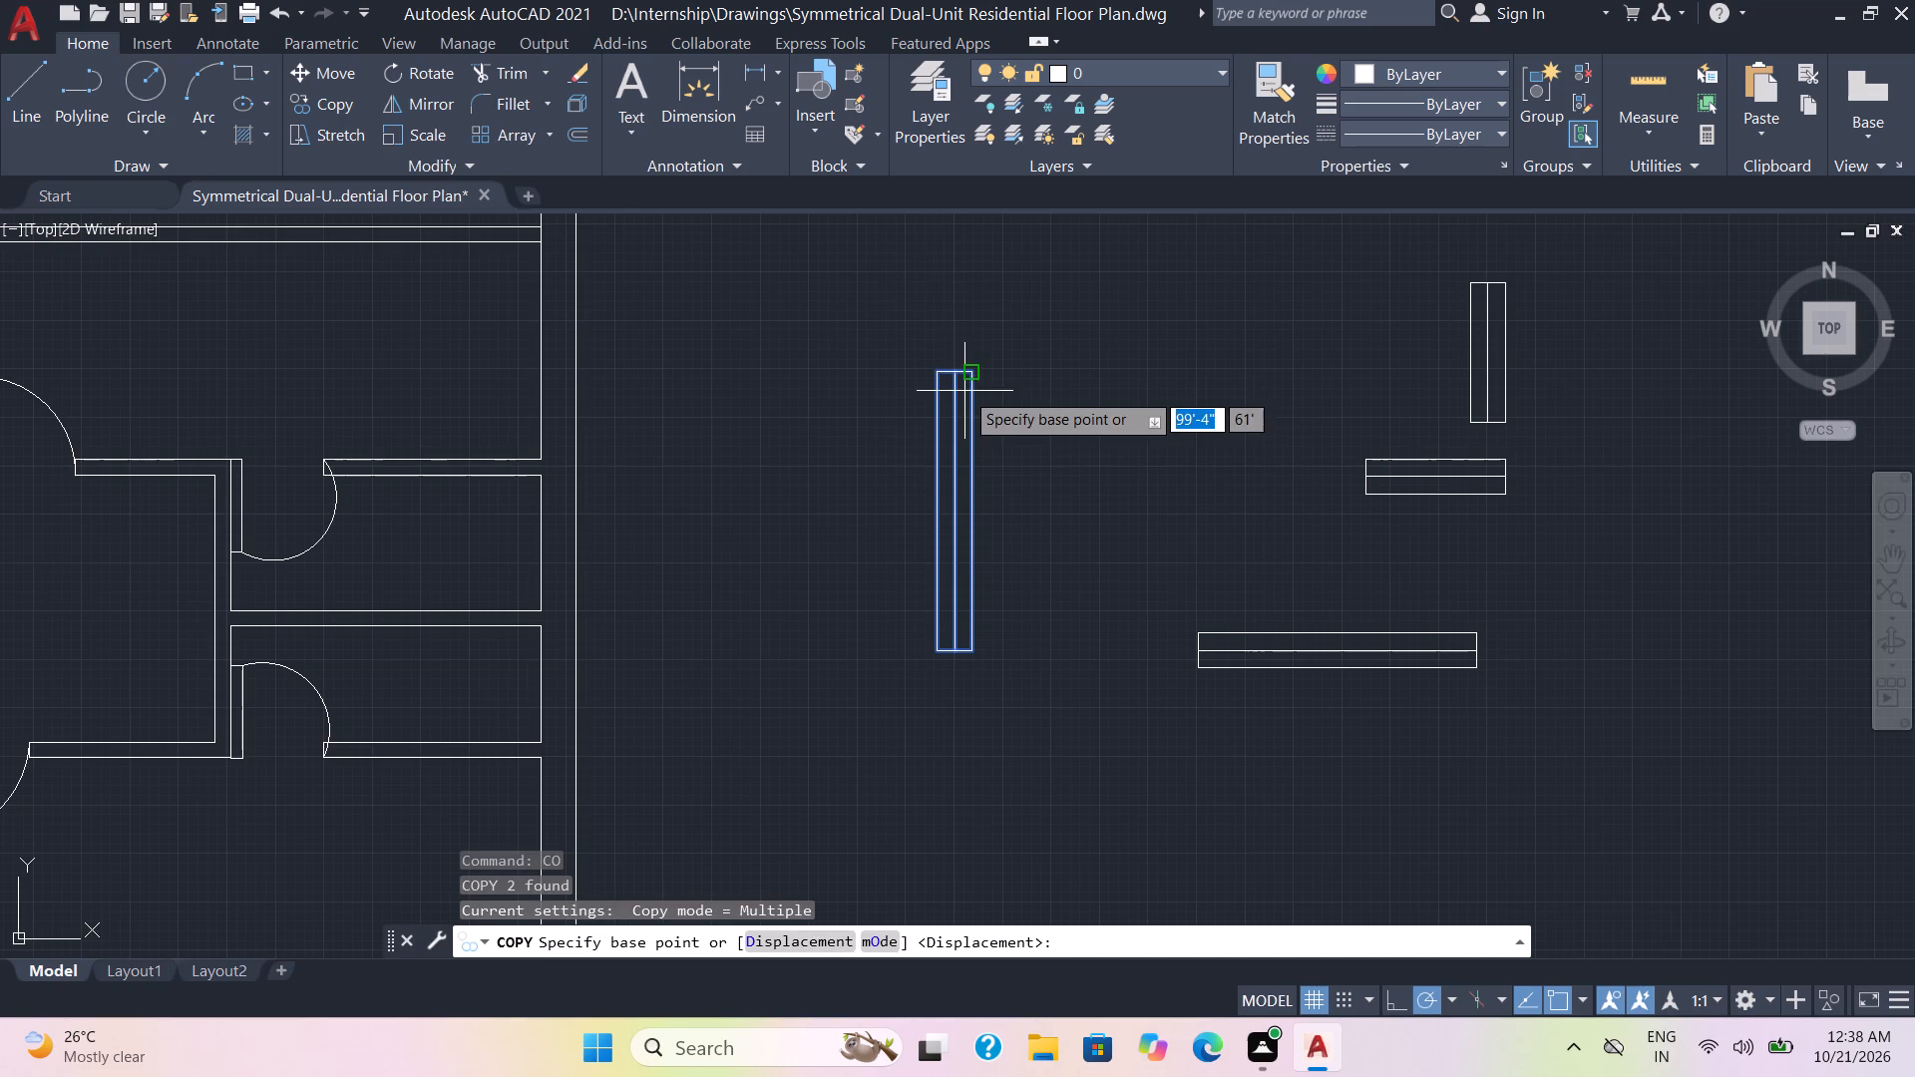
left_click(955, 378)
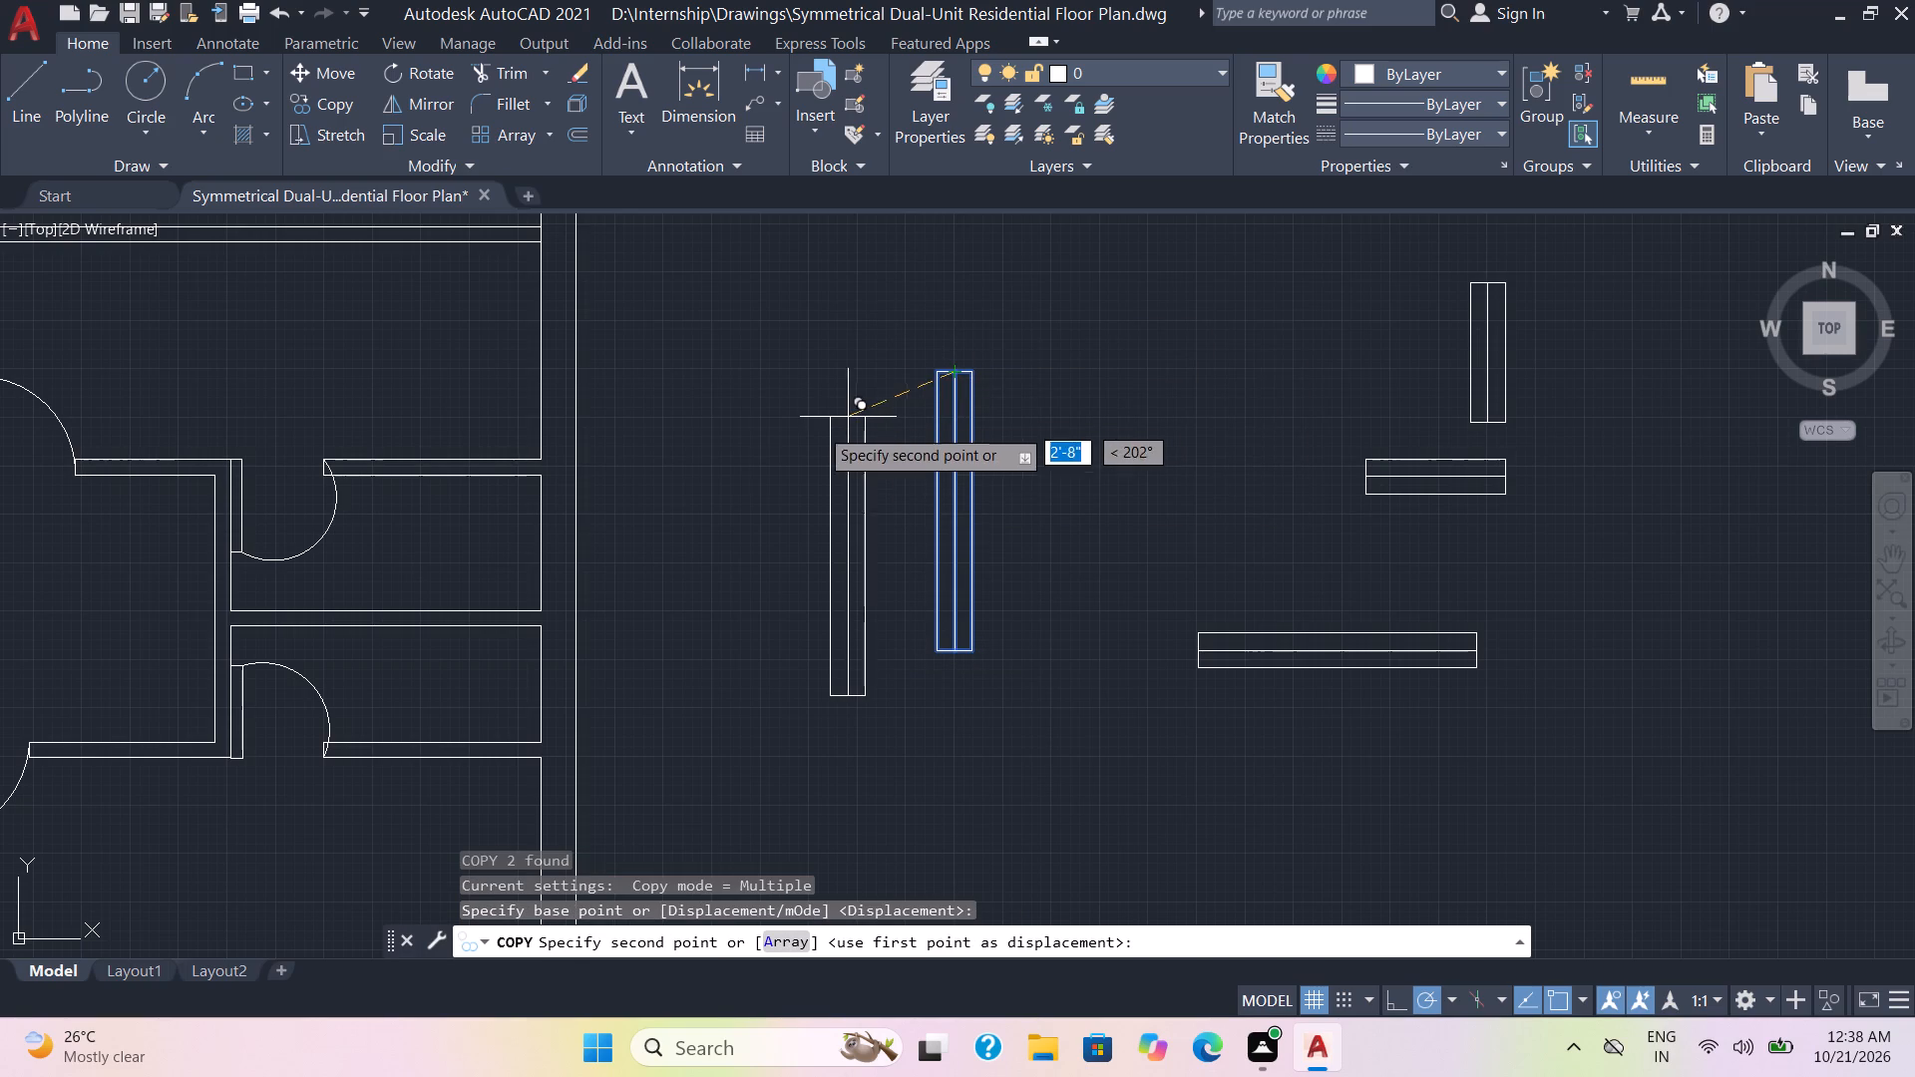
middle_click_drag(690, 455, 1298, 609)
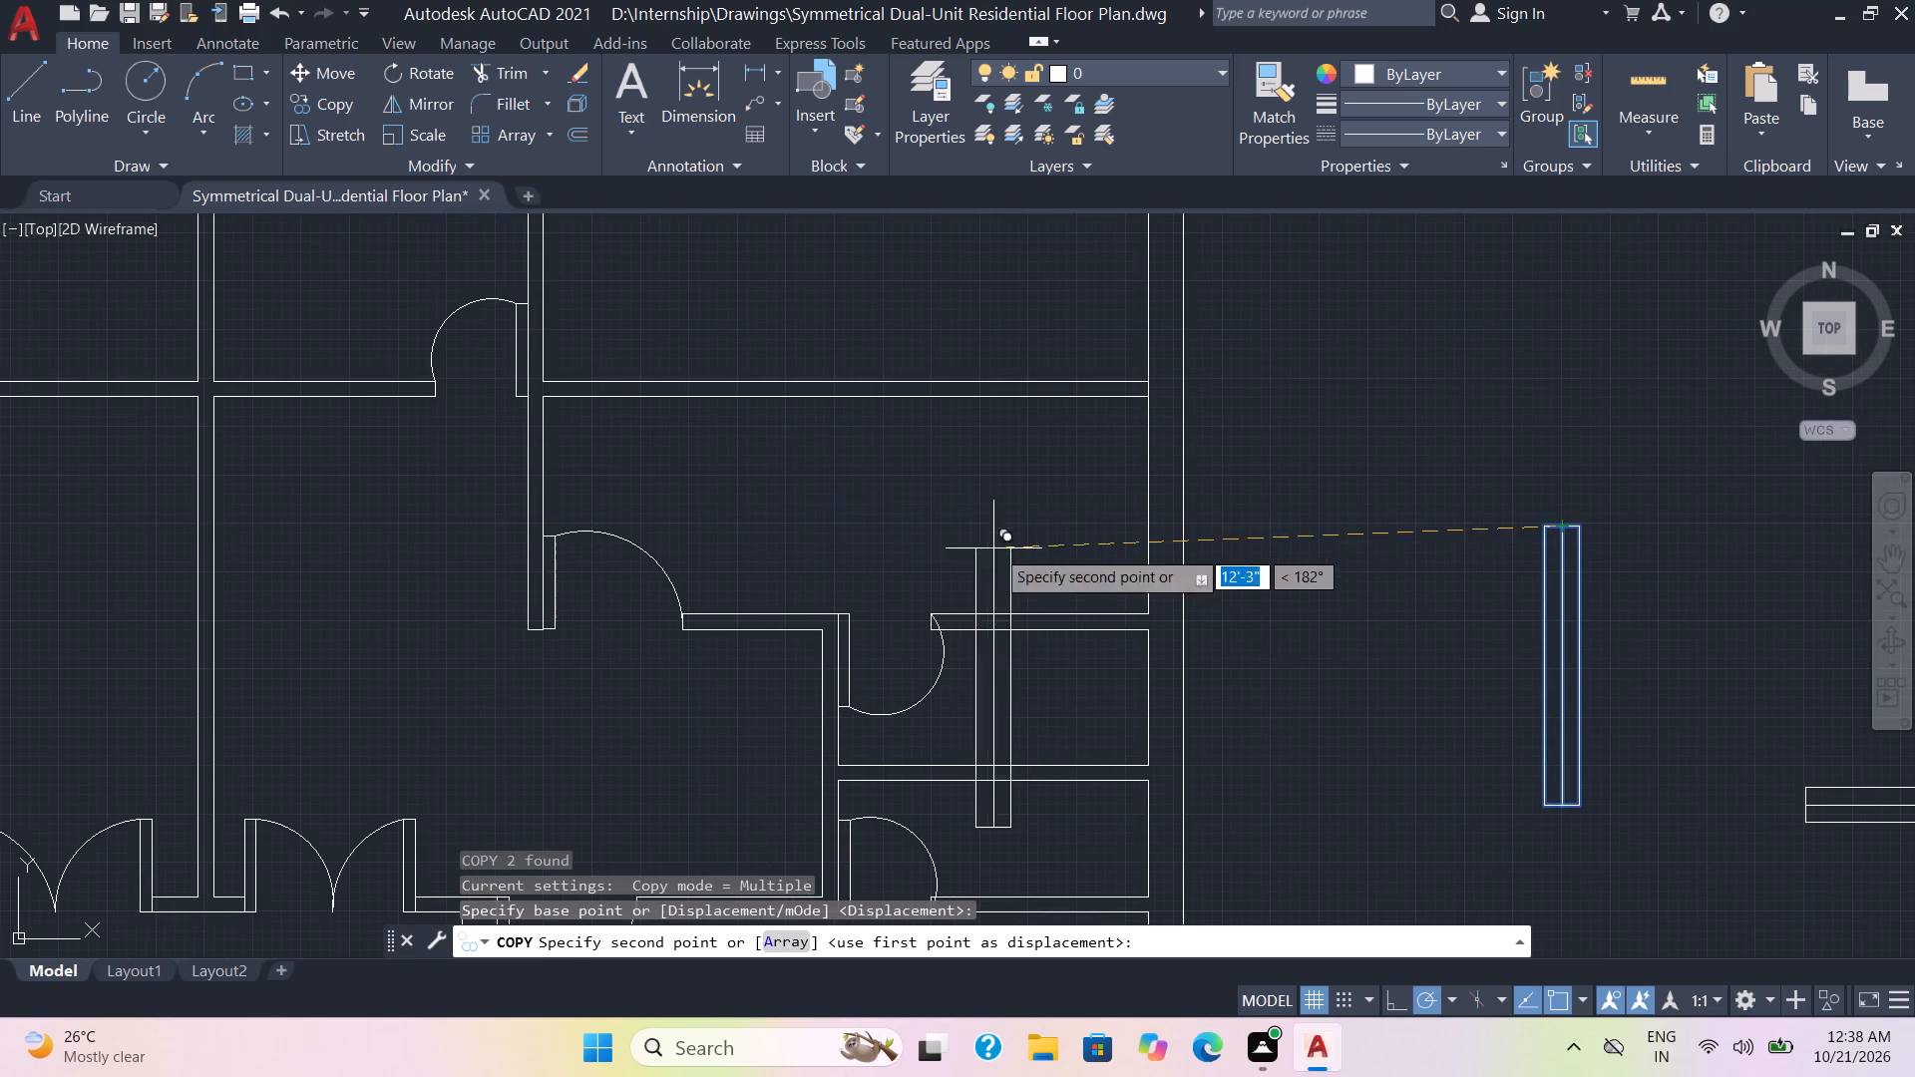
scroll(1183, 611, "down", 1)
middle_click_drag(1171, 642, 1173, 640)
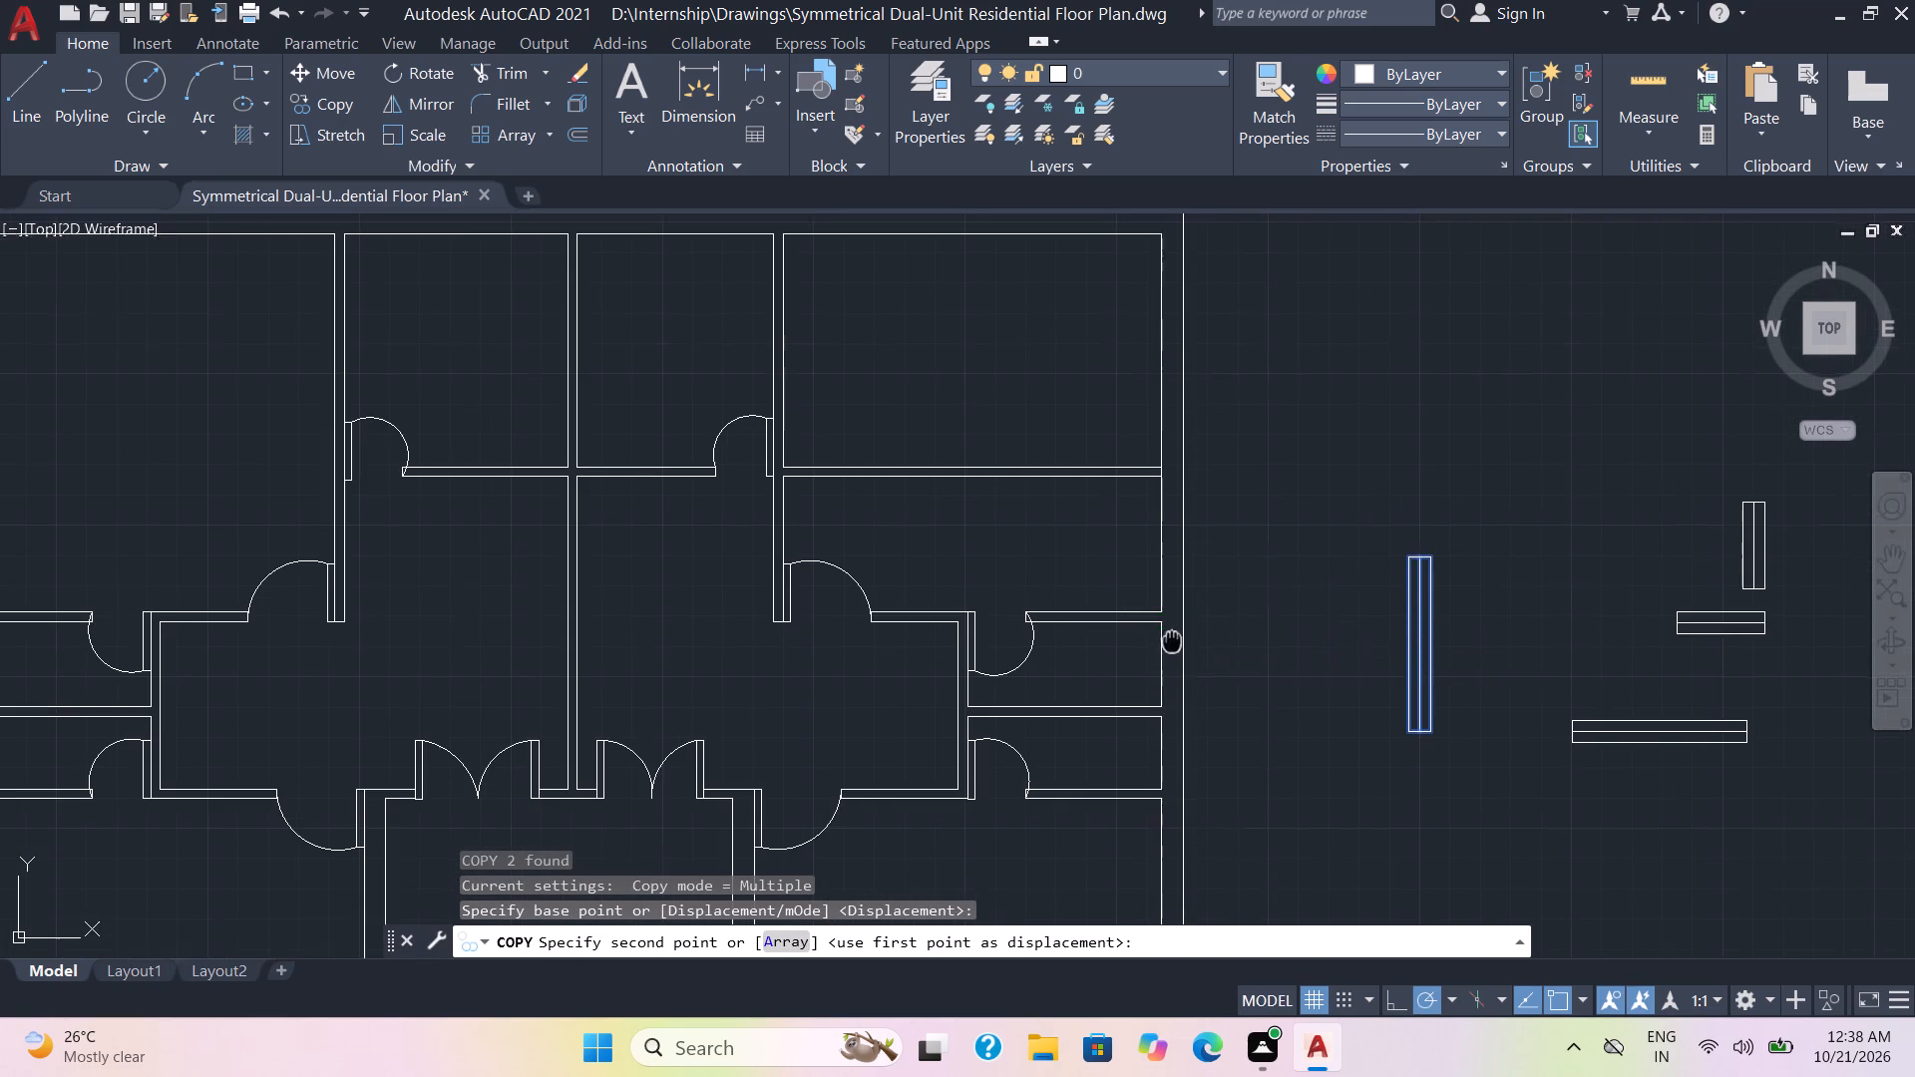
middle_click_drag(1173, 640, 1222, 330)
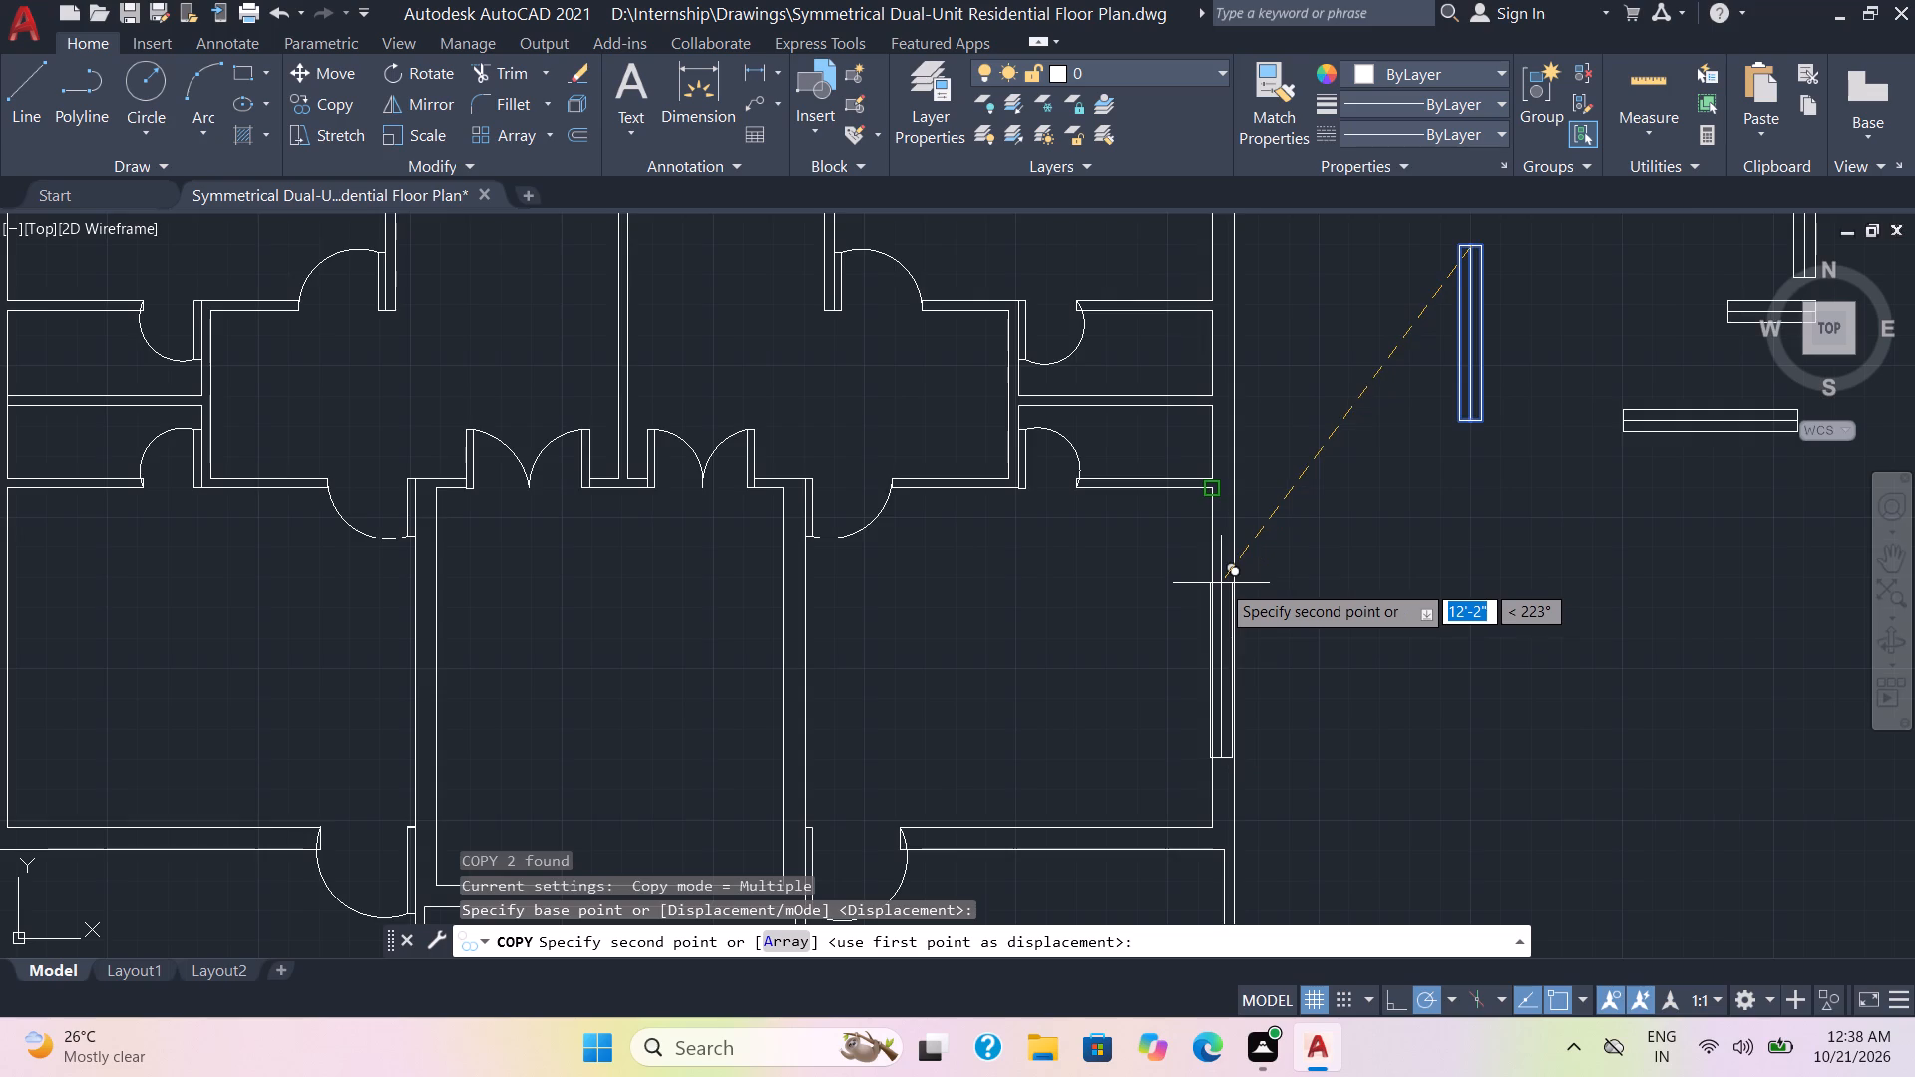
scroll(1221, 583, "up", 2)
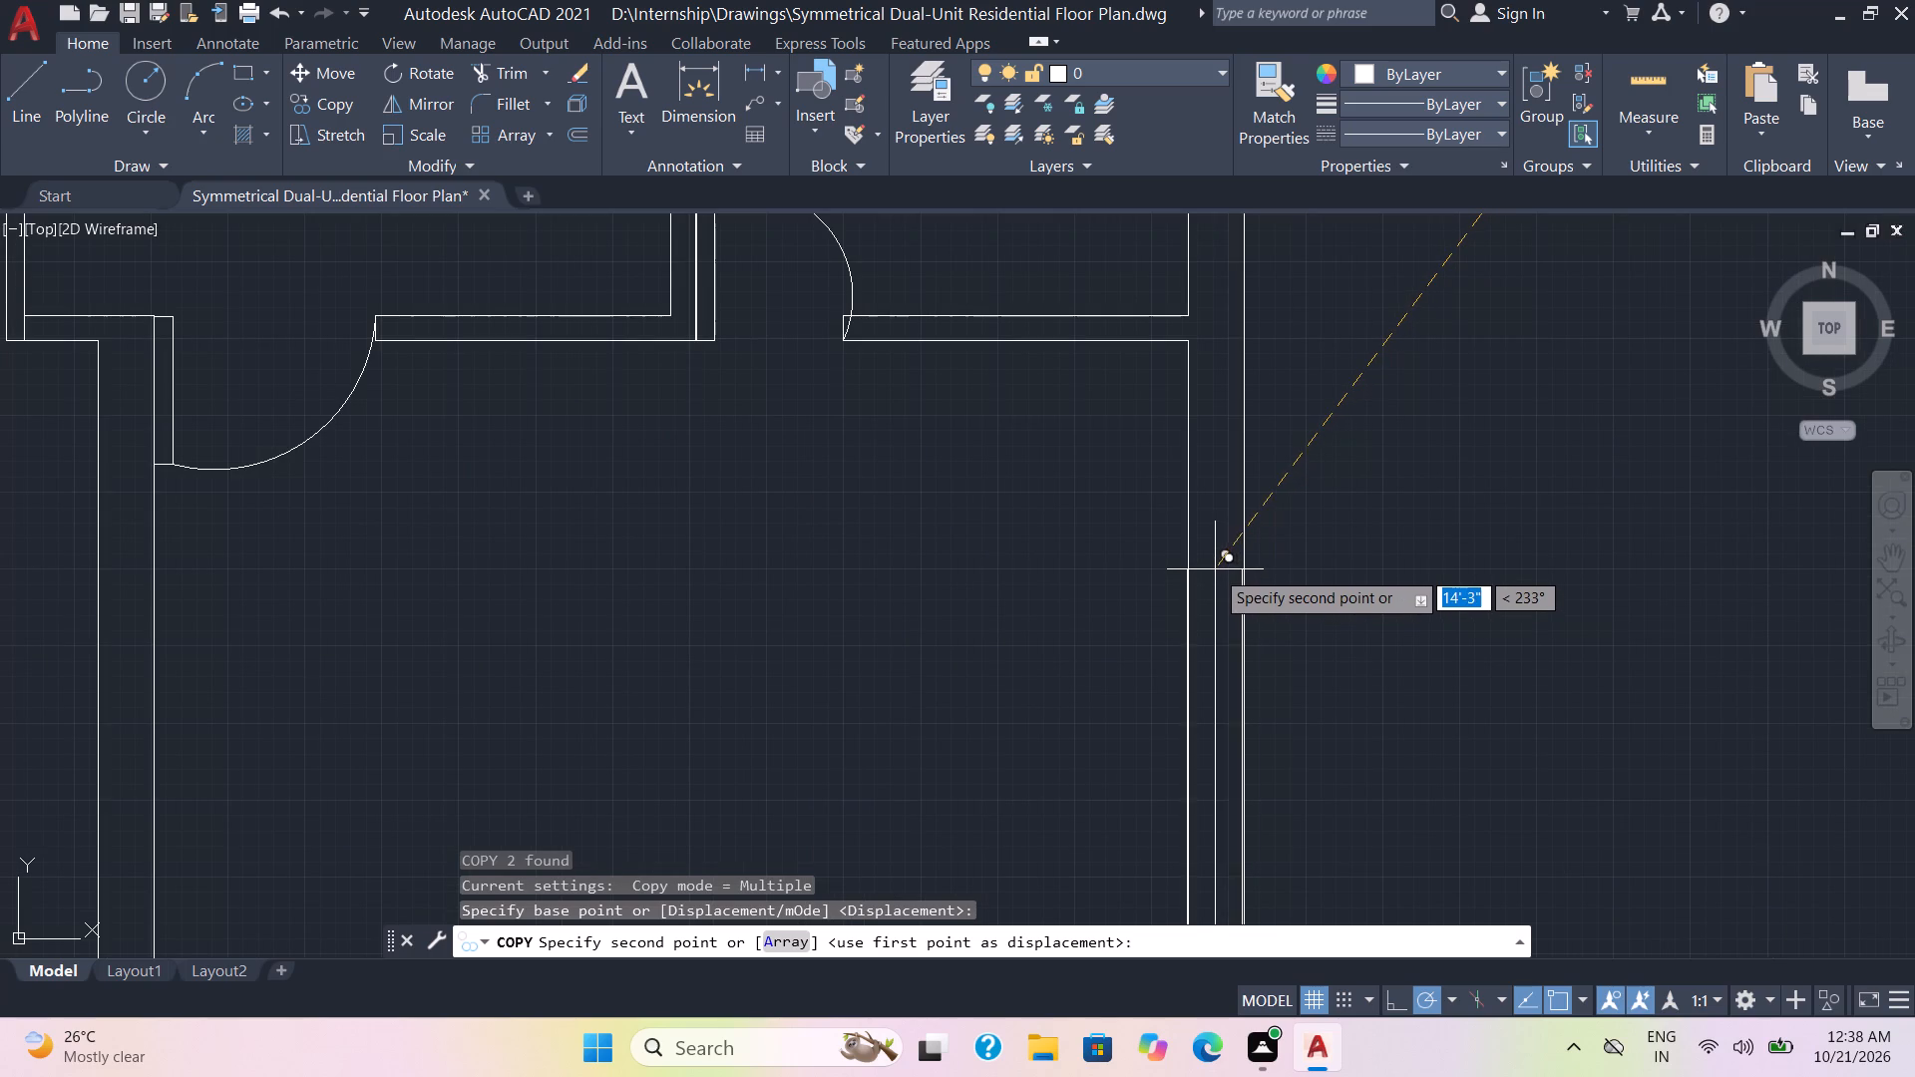
left_click(1216, 570)
Place another copy of the vertical 6' symbol in the right outer wall of the upper-right corner room.
scroll(1300, 551, "down", 1)
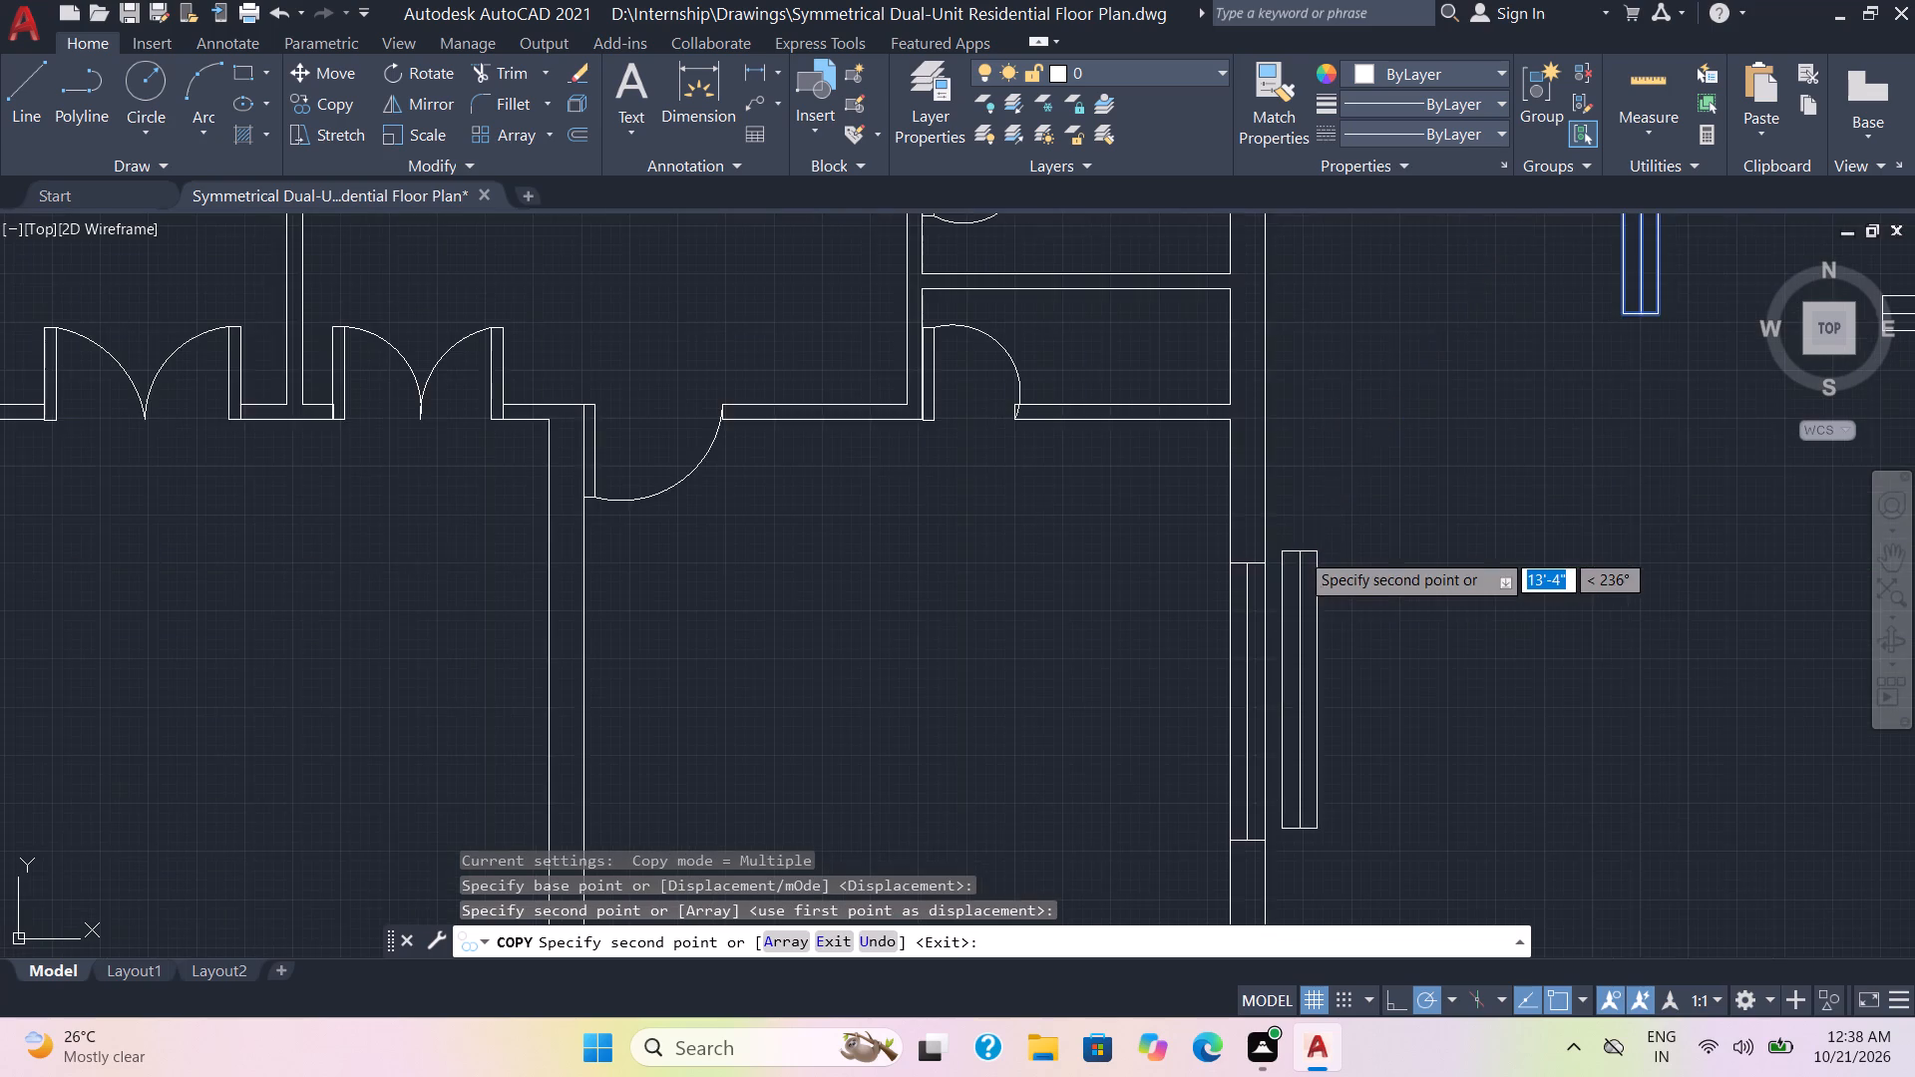
scroll(1327, 542, "down", 3)
middle_click_drag(1361, 526, 1334, 710)
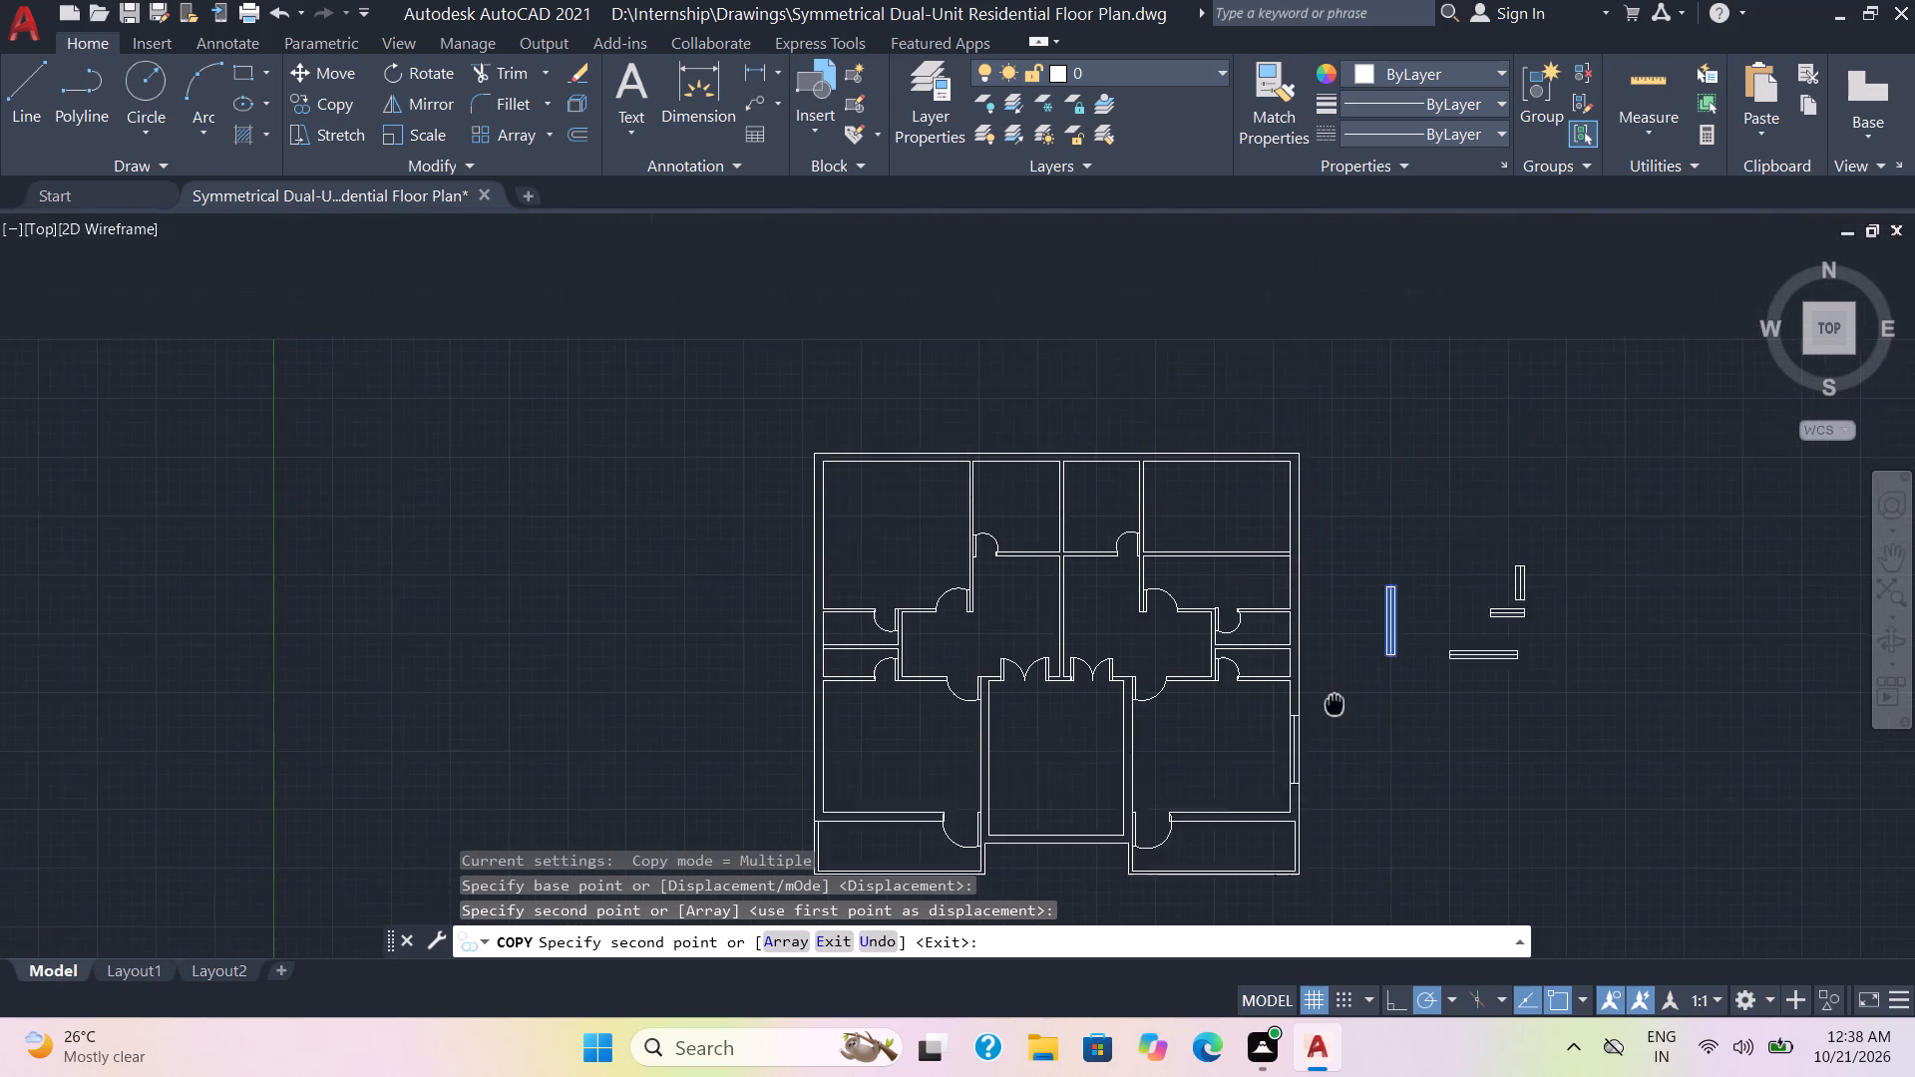
middle_click_drag(1334, 710, 1333, 731)
scroll(1297, 464, "up", 3)
middle_click_drag(1289, 583, 1317, 478)
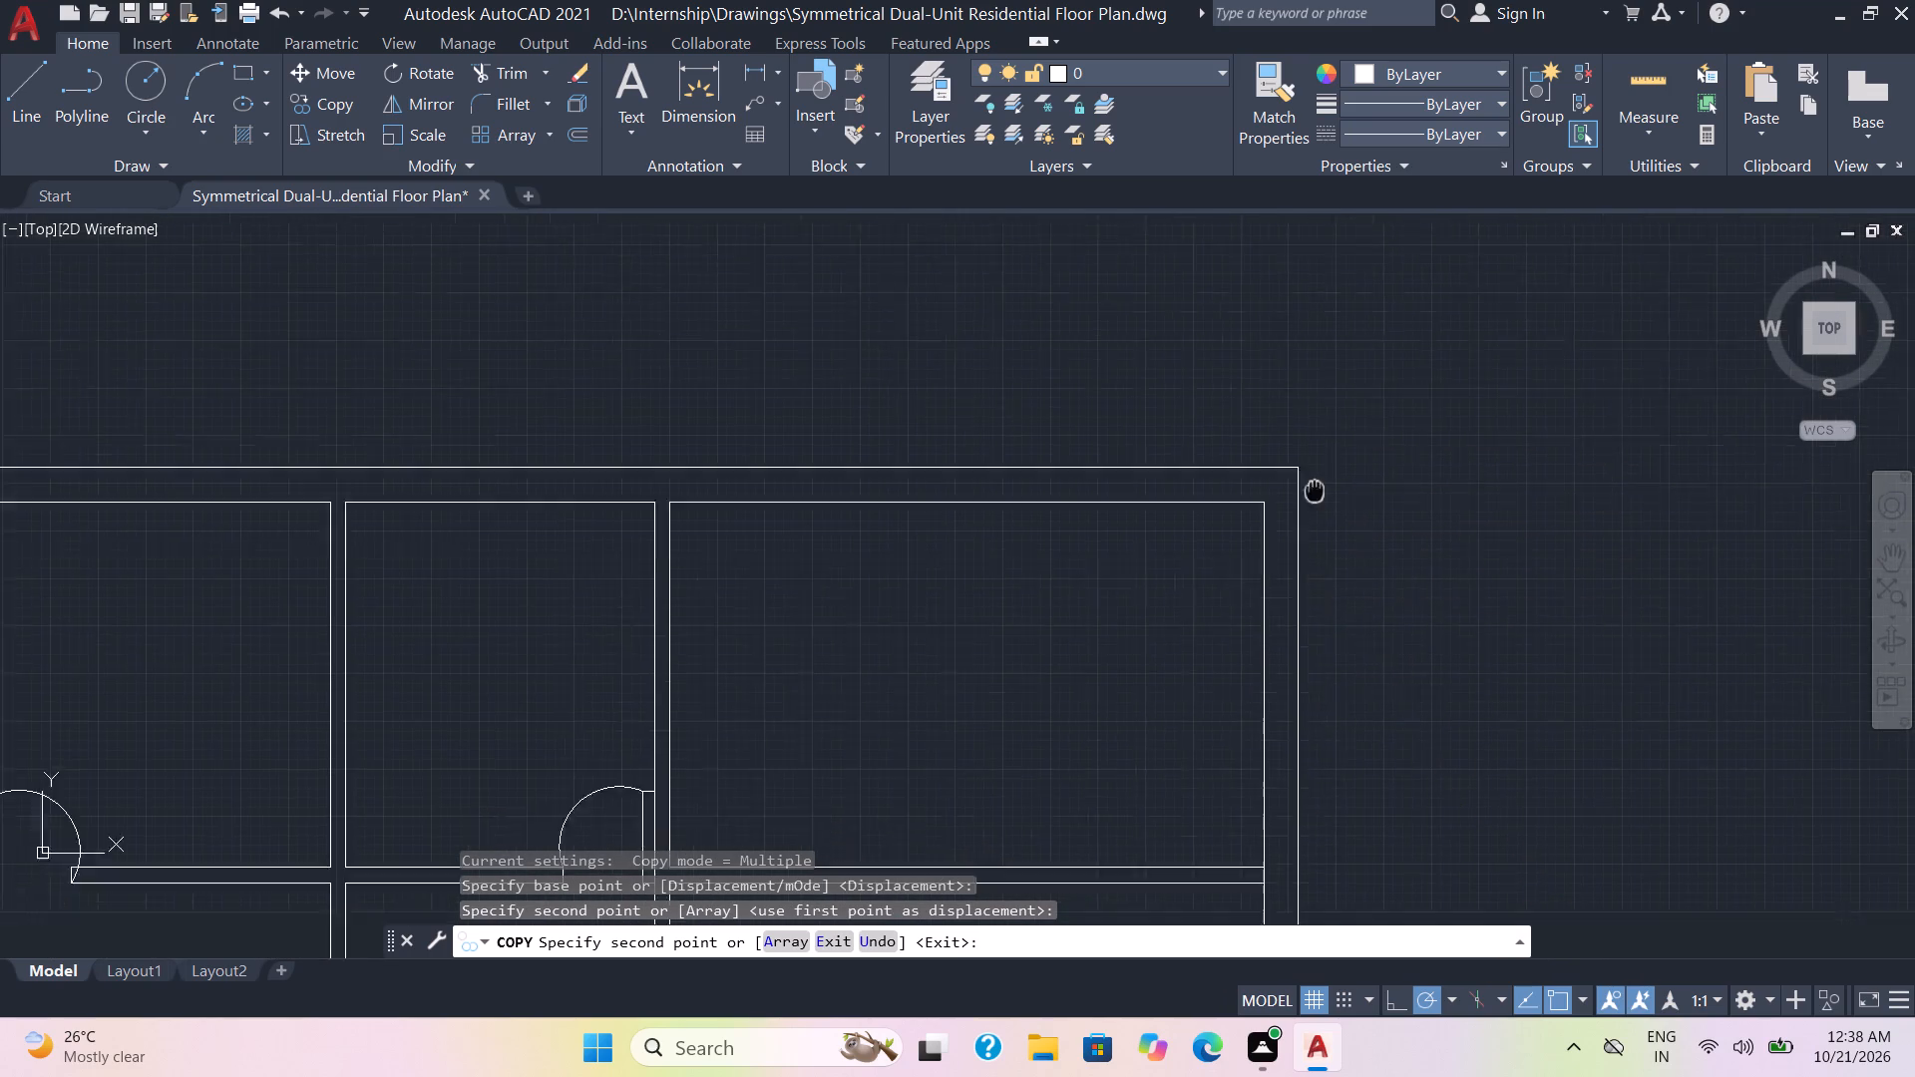
middle_click_drag(1317, 478, 1337, 336)
scroll(1337, 336, "up", 1)
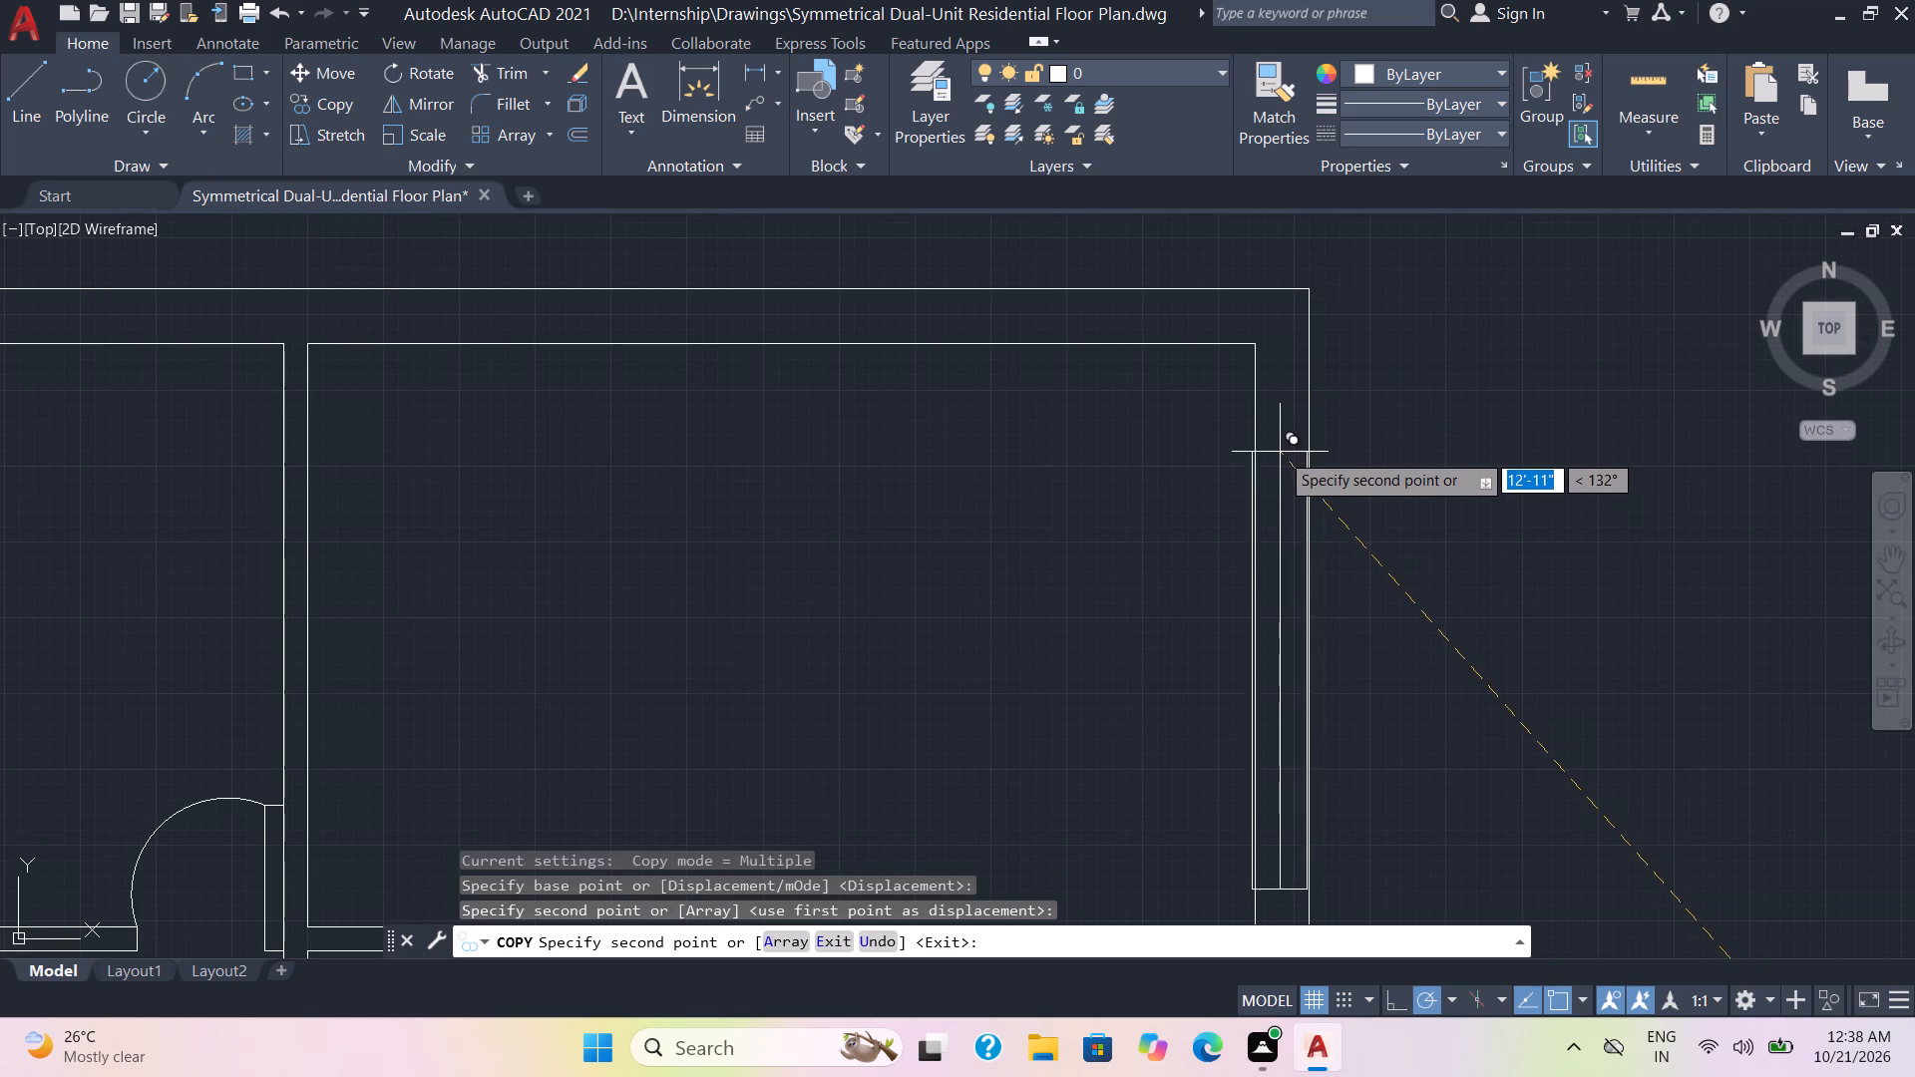
left_click(1283, 462)
Place another copy of the vertical 6' symbol in the left outer wall of the upper-left corner room.
scroll(1135, 490, "down", 2)
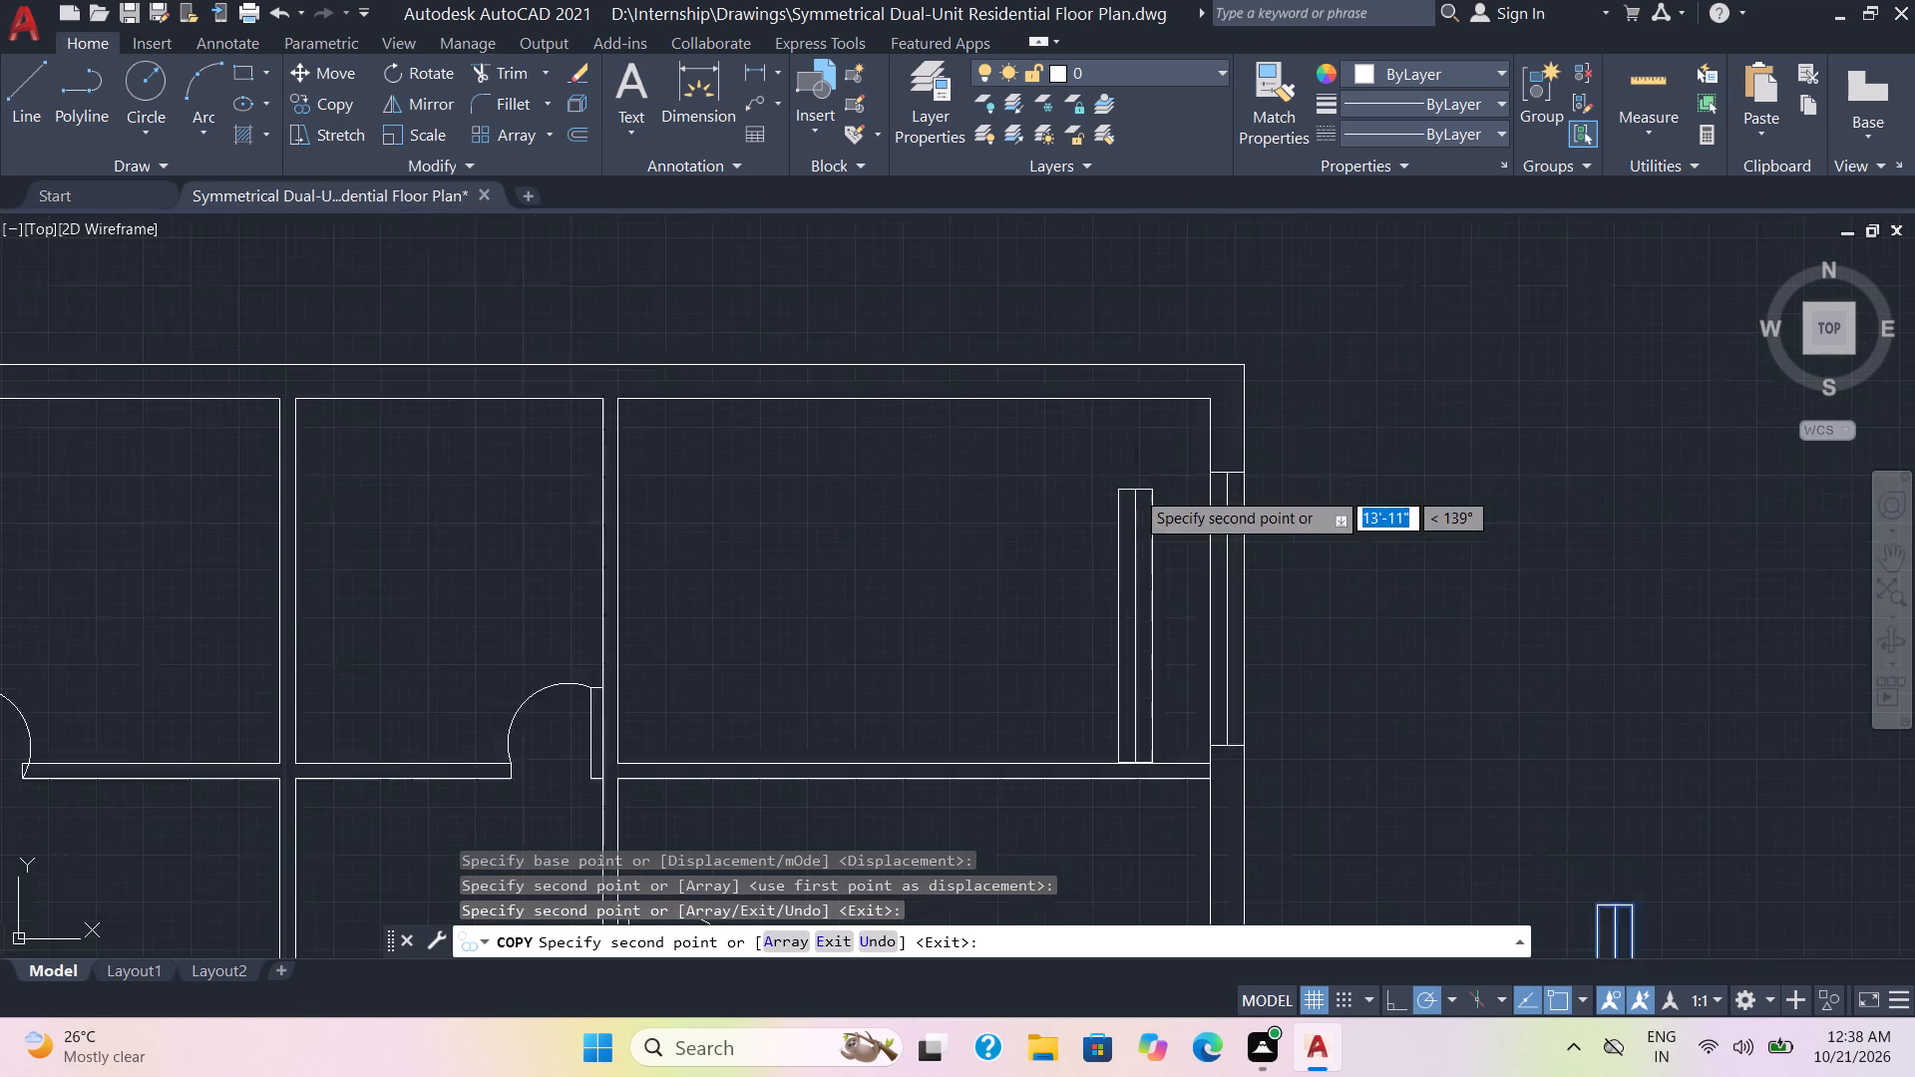
scroll(1135, 490, "down", 1)
middle_click_drag(1129, 490, 1604, 482)
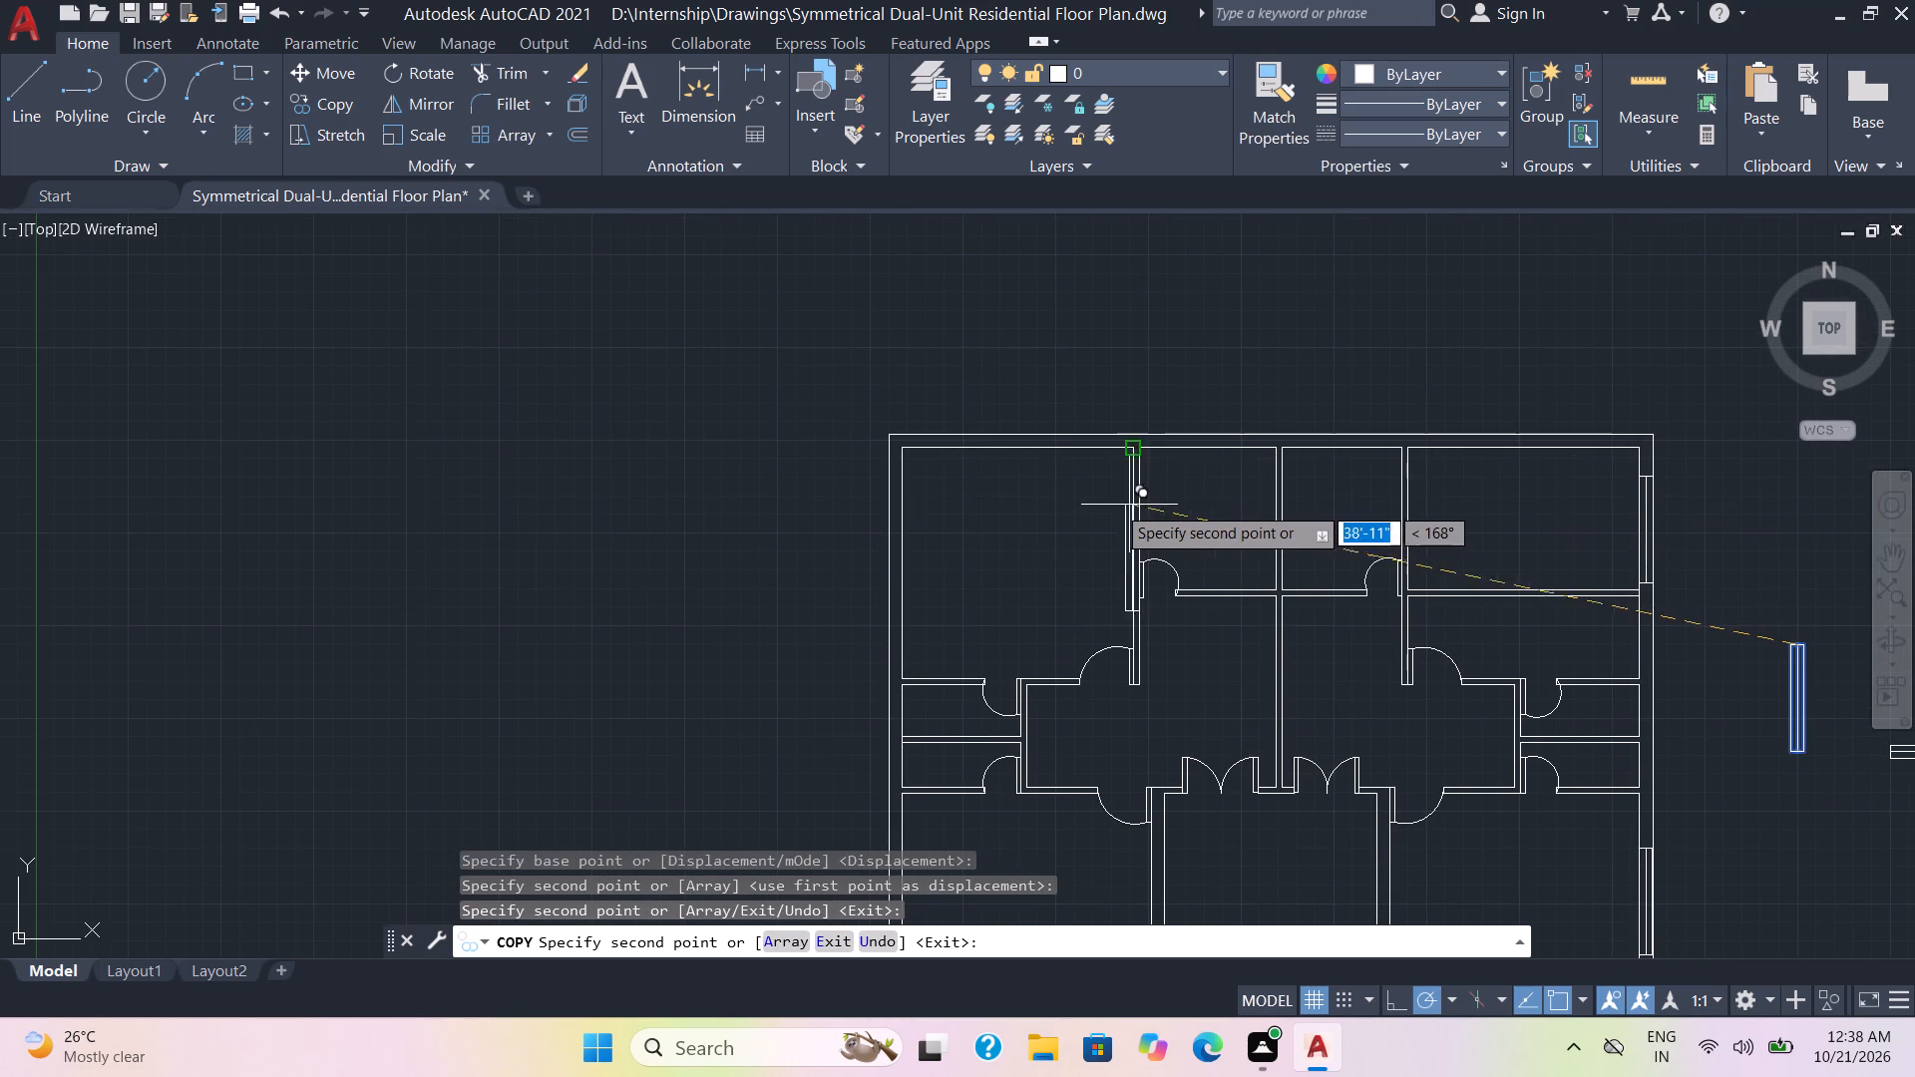
middle_click_drag(1075, 504, 1462, 489)
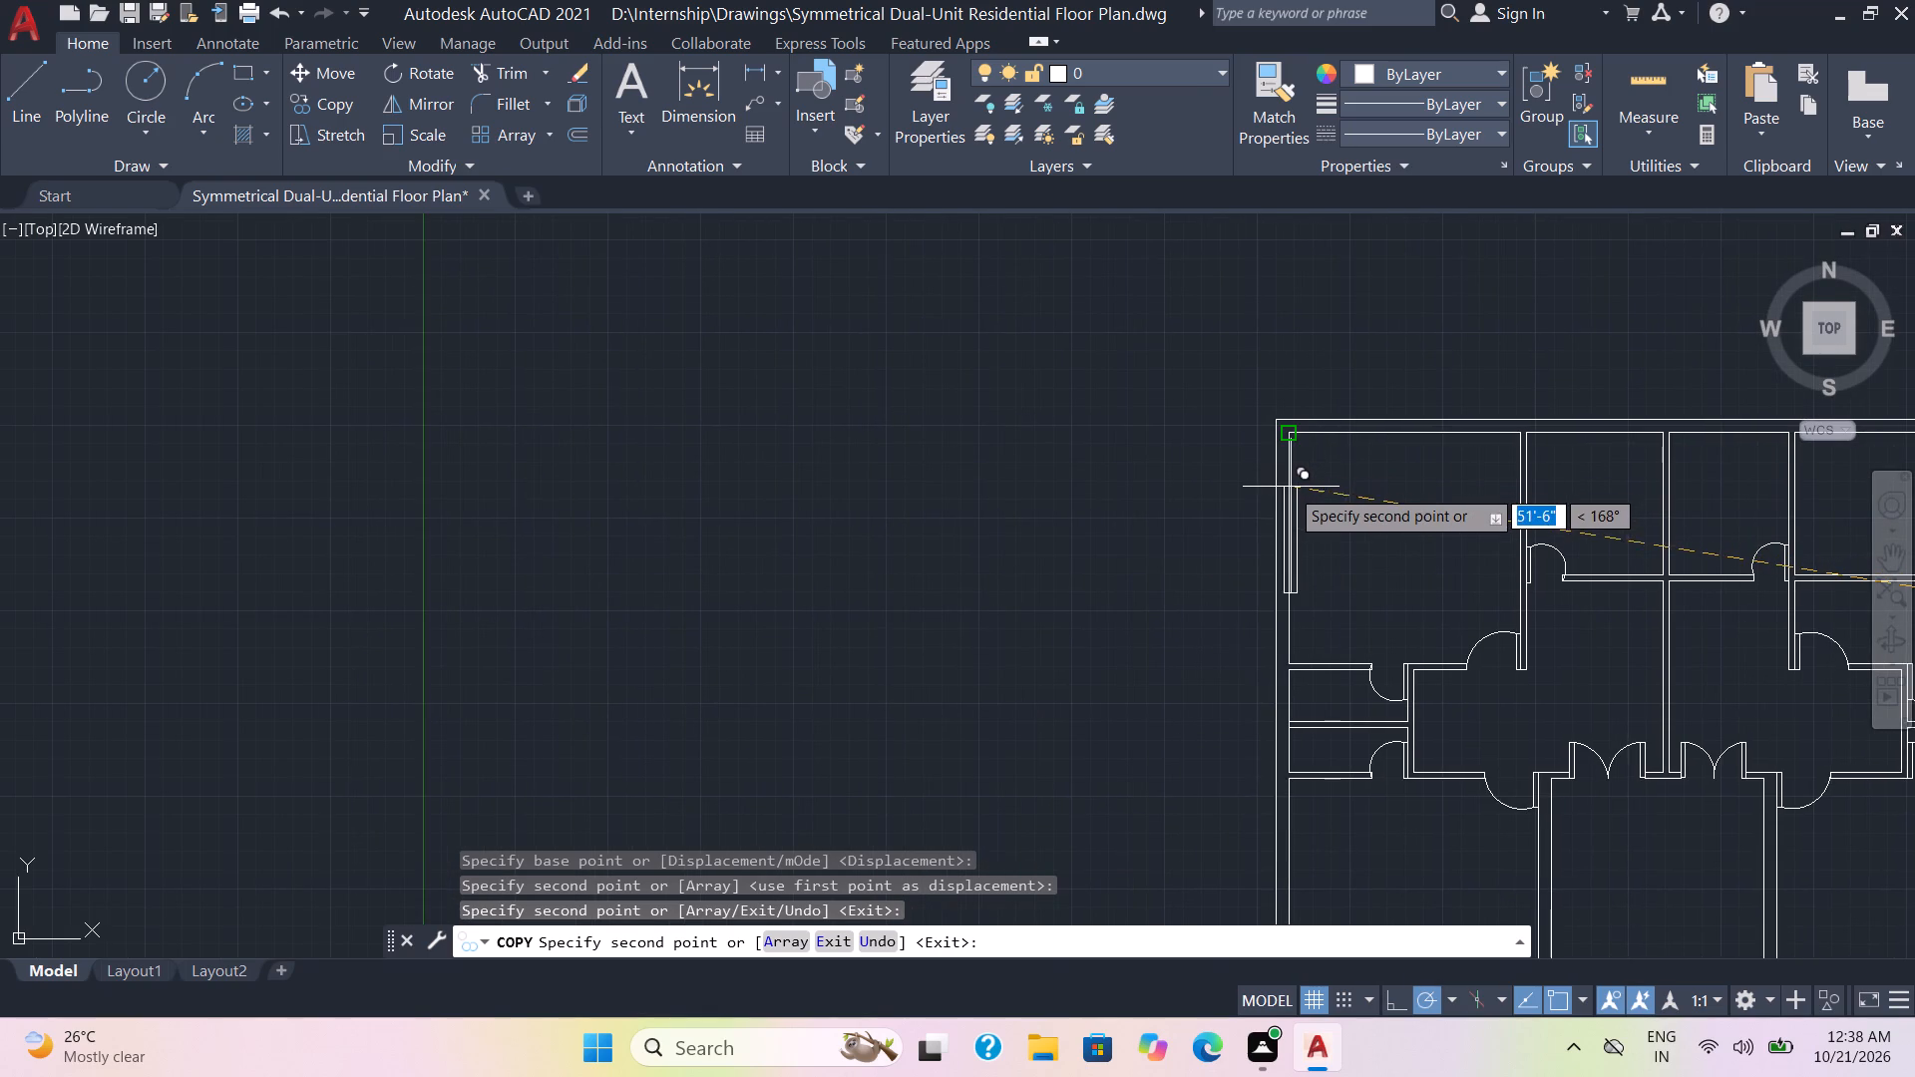
scroll(1289, 488, "up", 2)
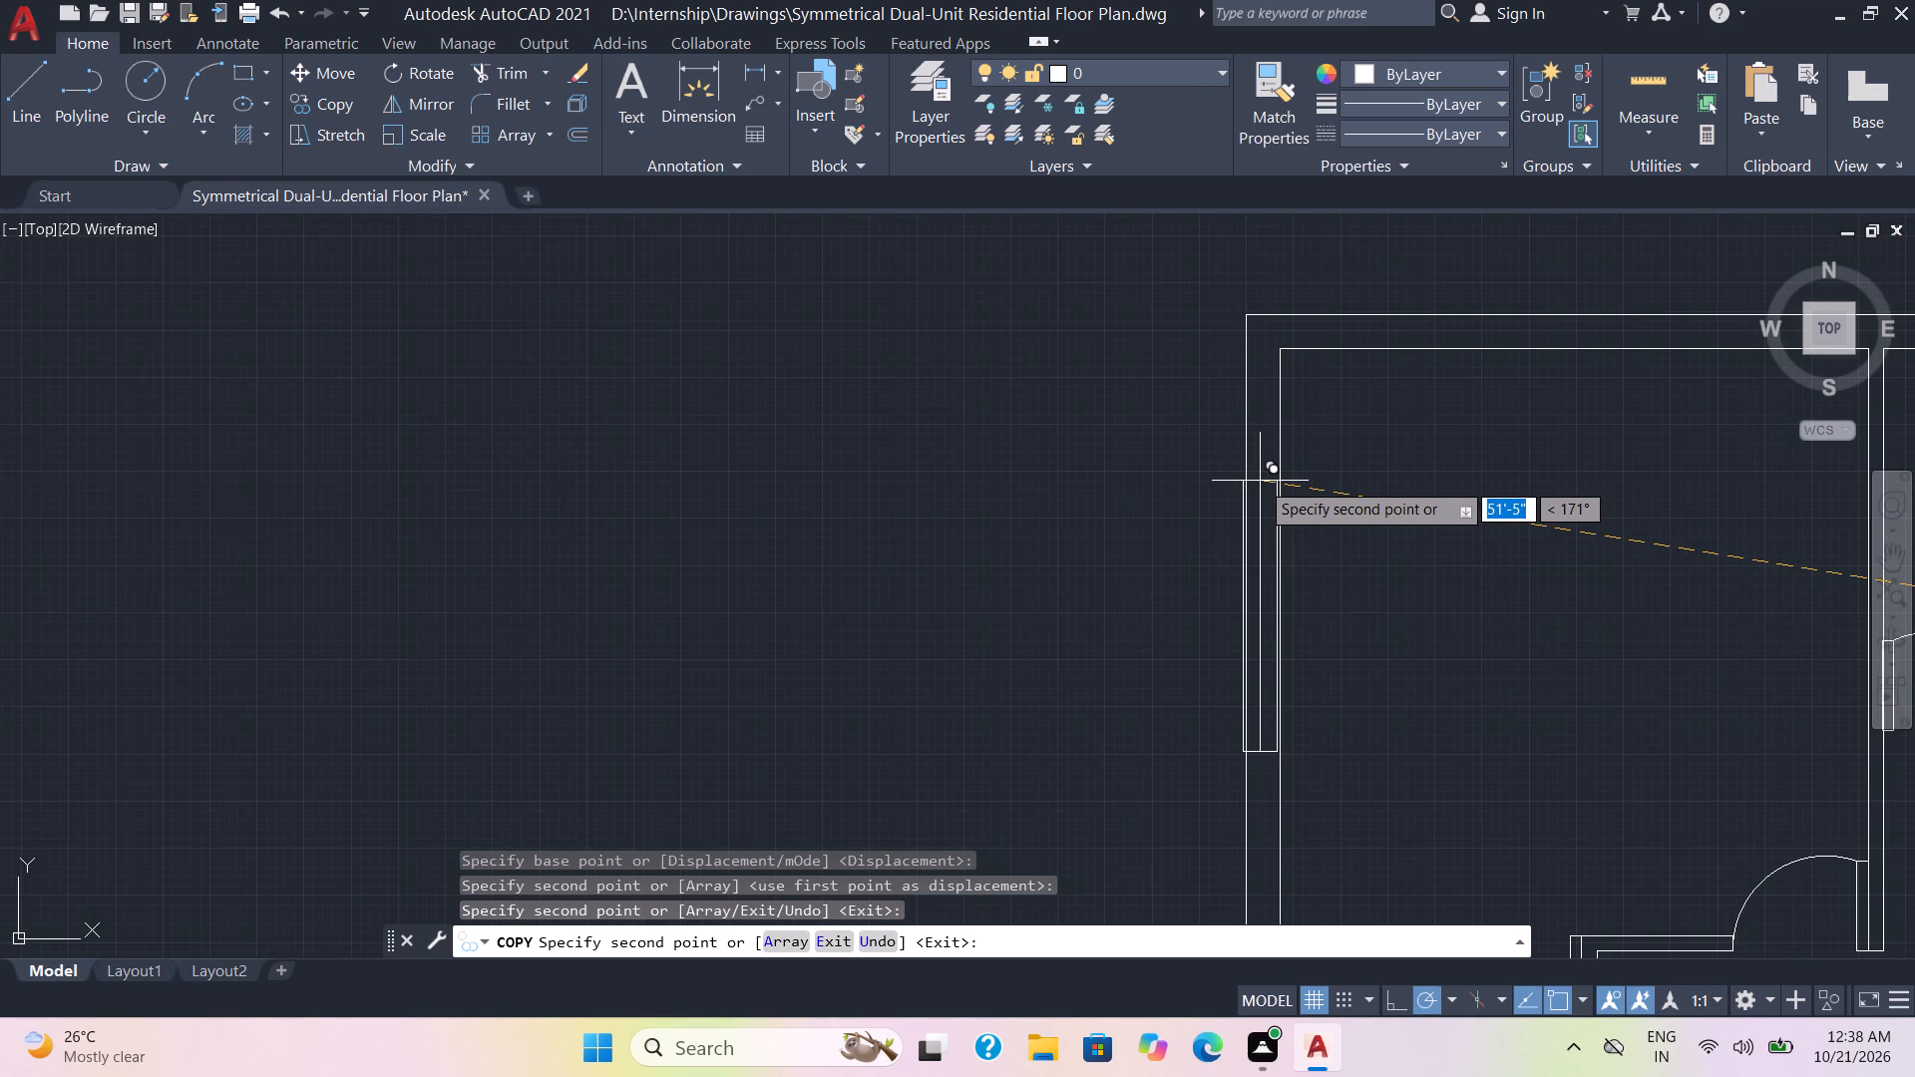
left_click(1264, 482)
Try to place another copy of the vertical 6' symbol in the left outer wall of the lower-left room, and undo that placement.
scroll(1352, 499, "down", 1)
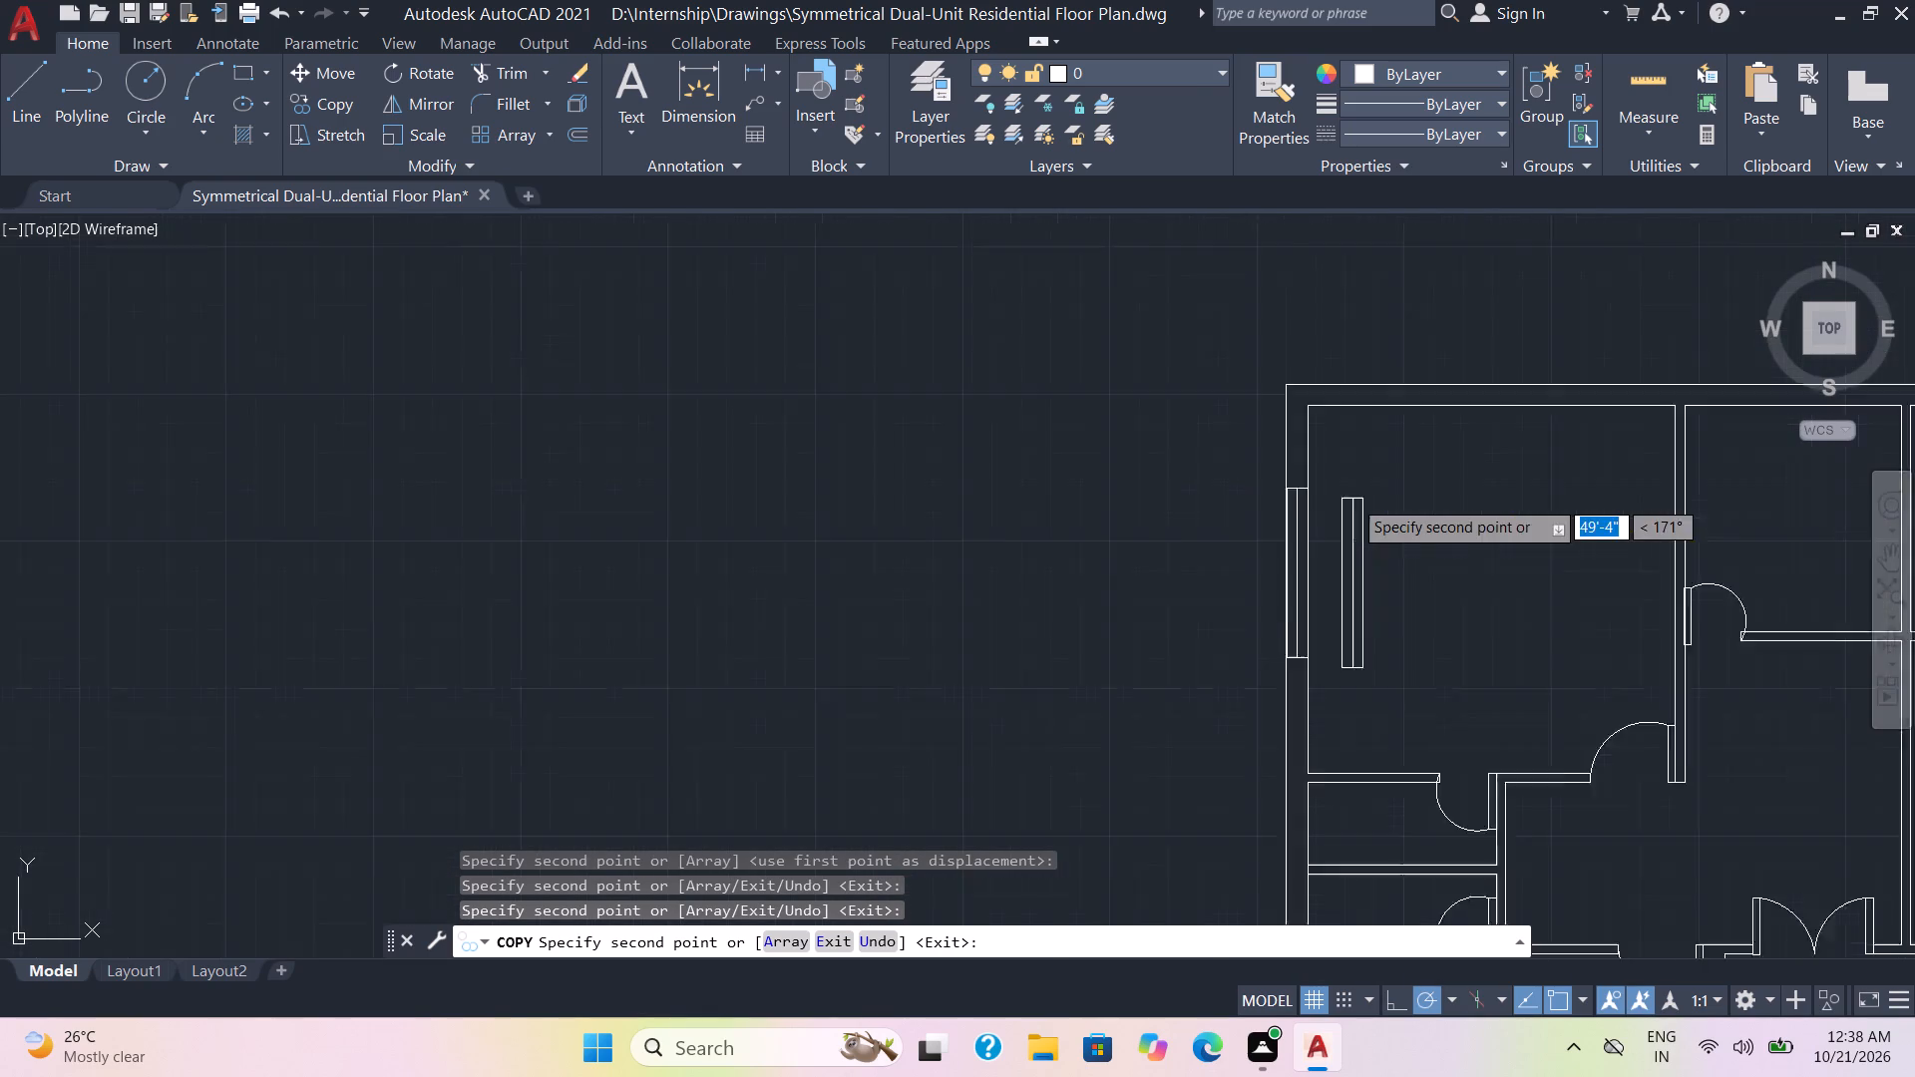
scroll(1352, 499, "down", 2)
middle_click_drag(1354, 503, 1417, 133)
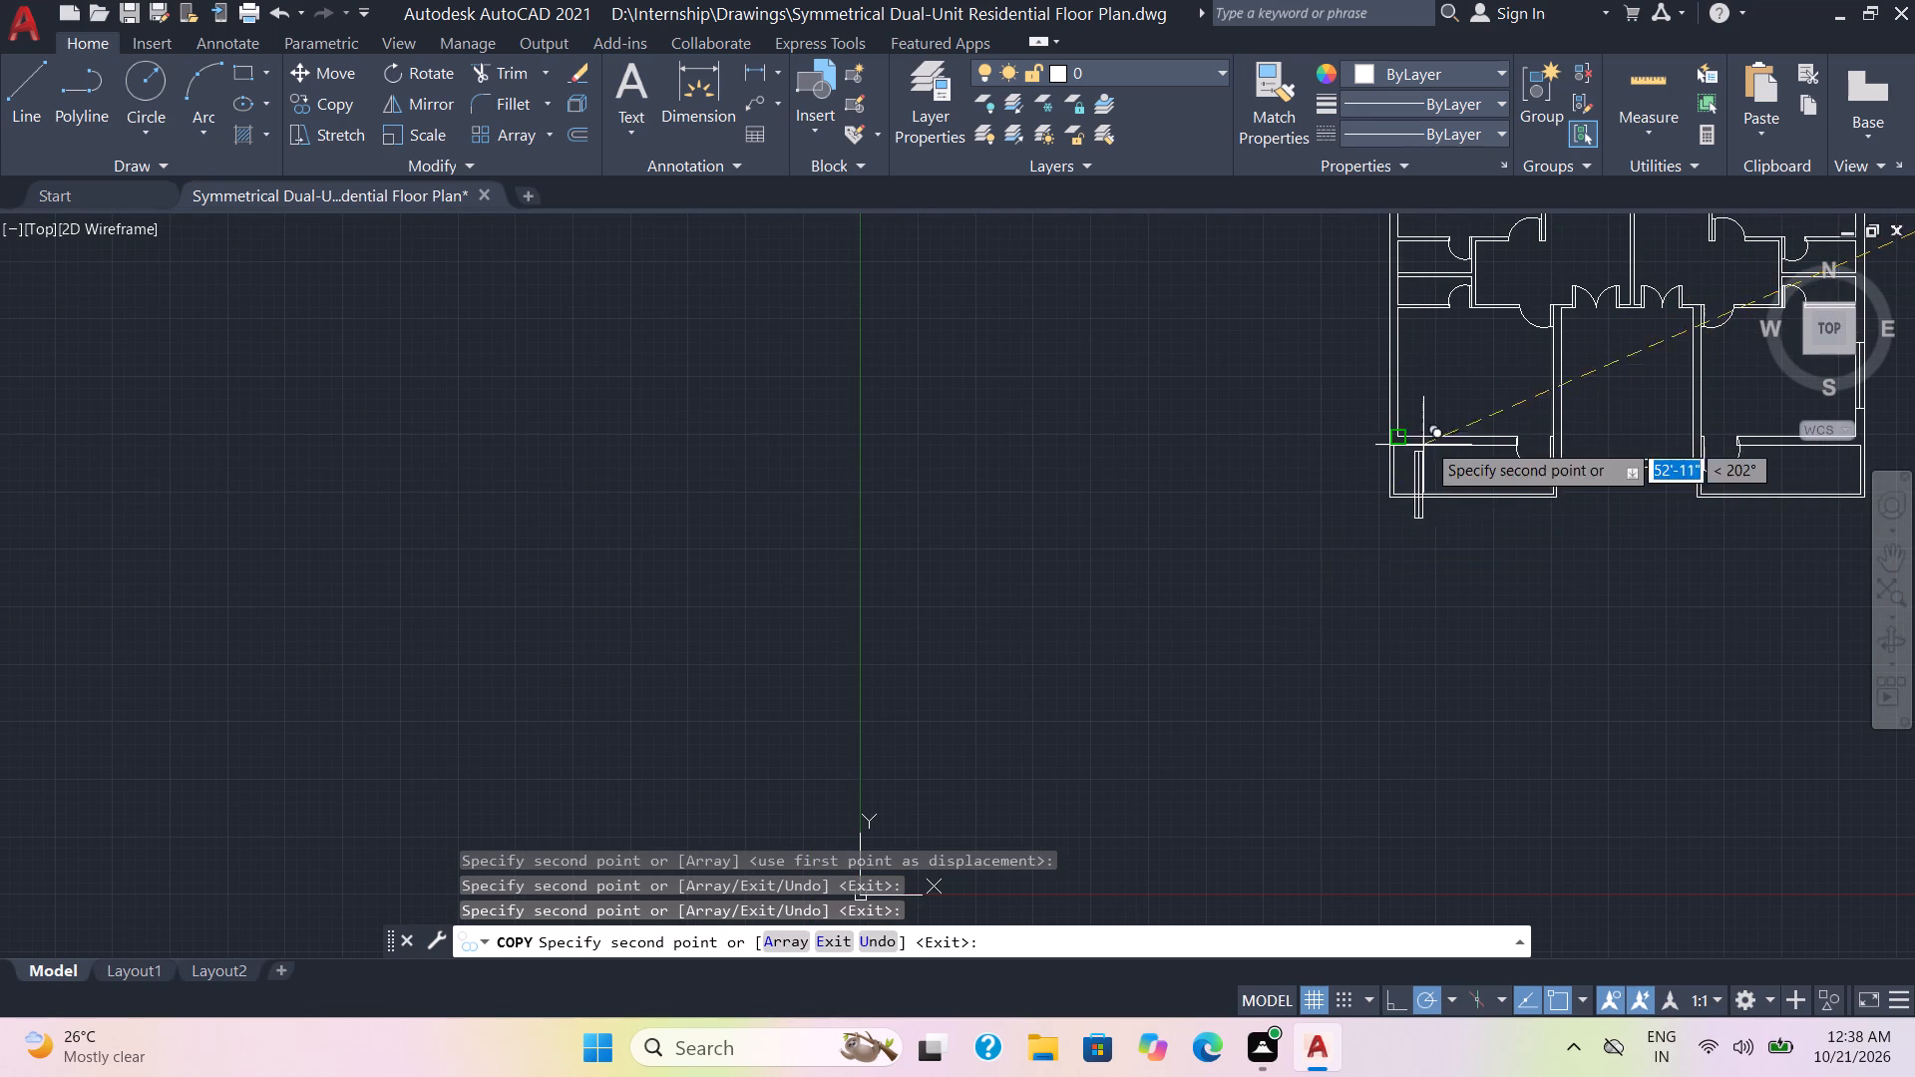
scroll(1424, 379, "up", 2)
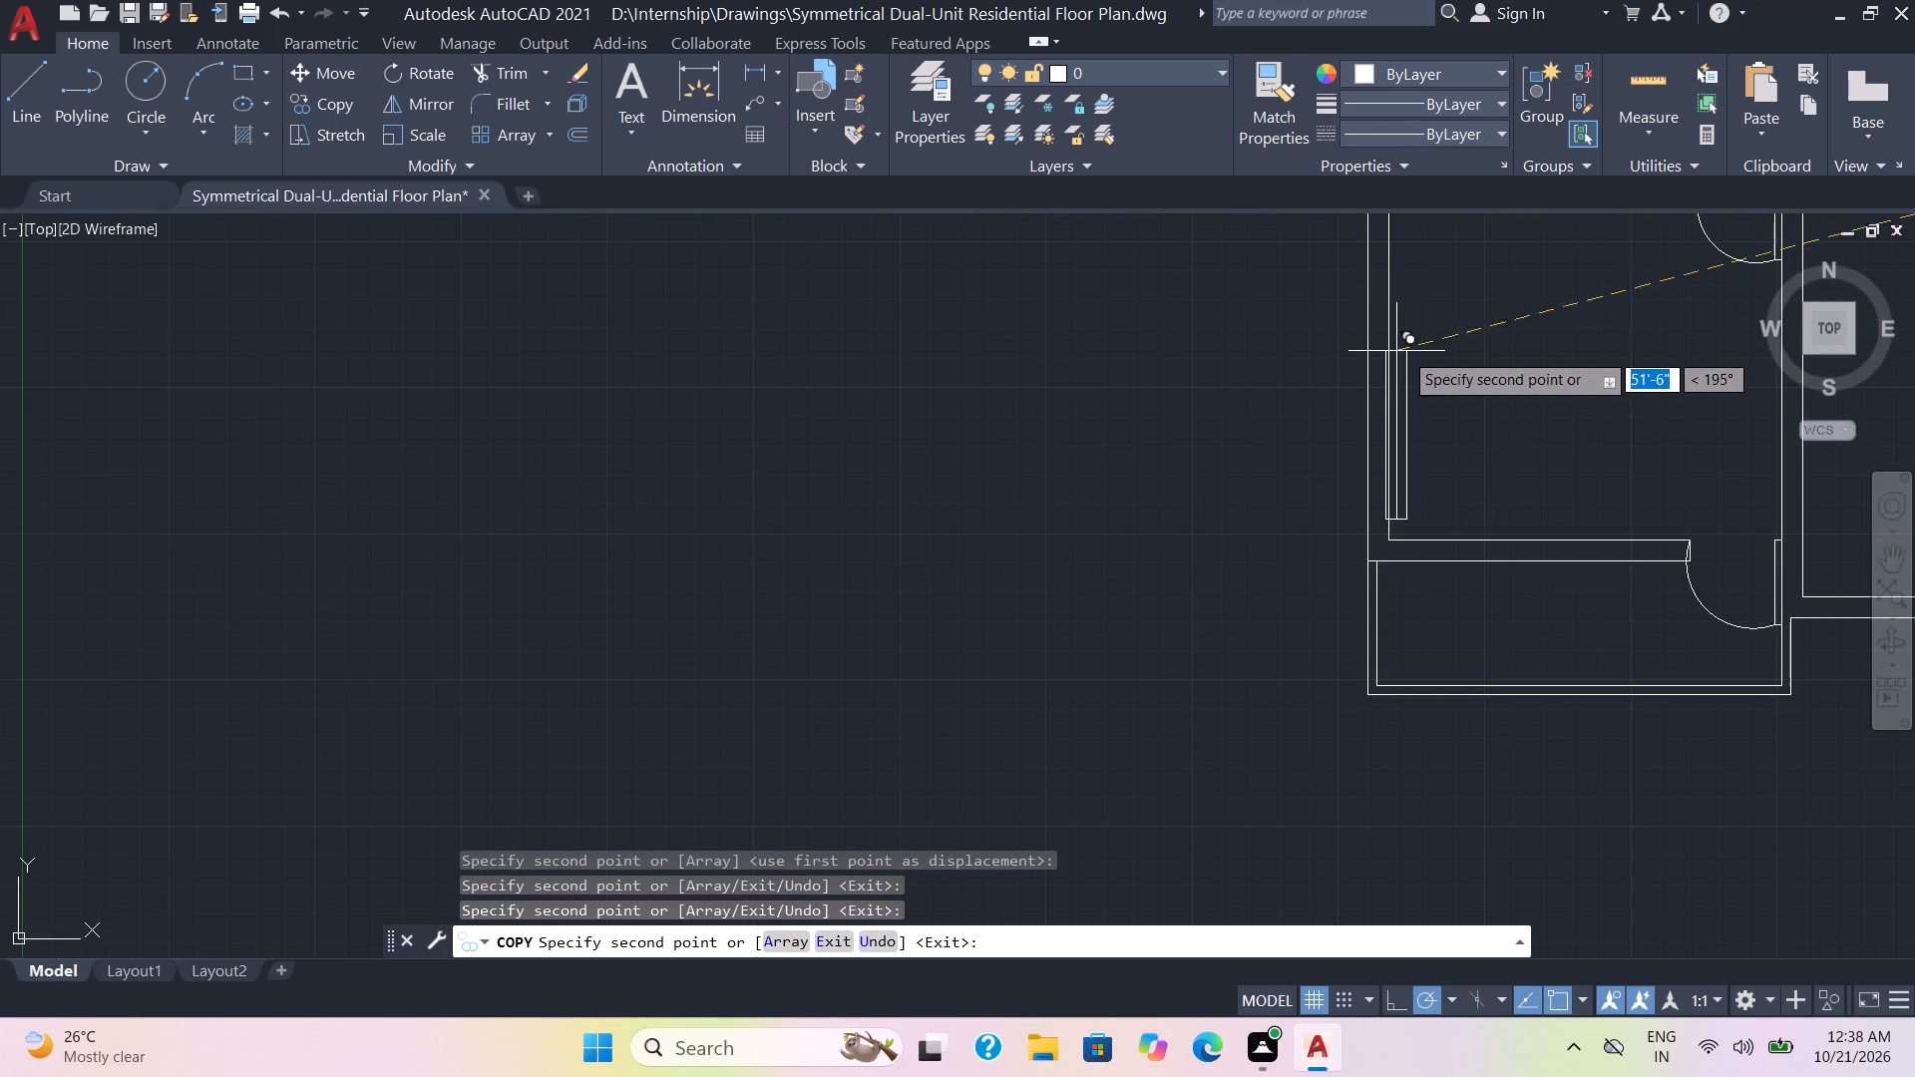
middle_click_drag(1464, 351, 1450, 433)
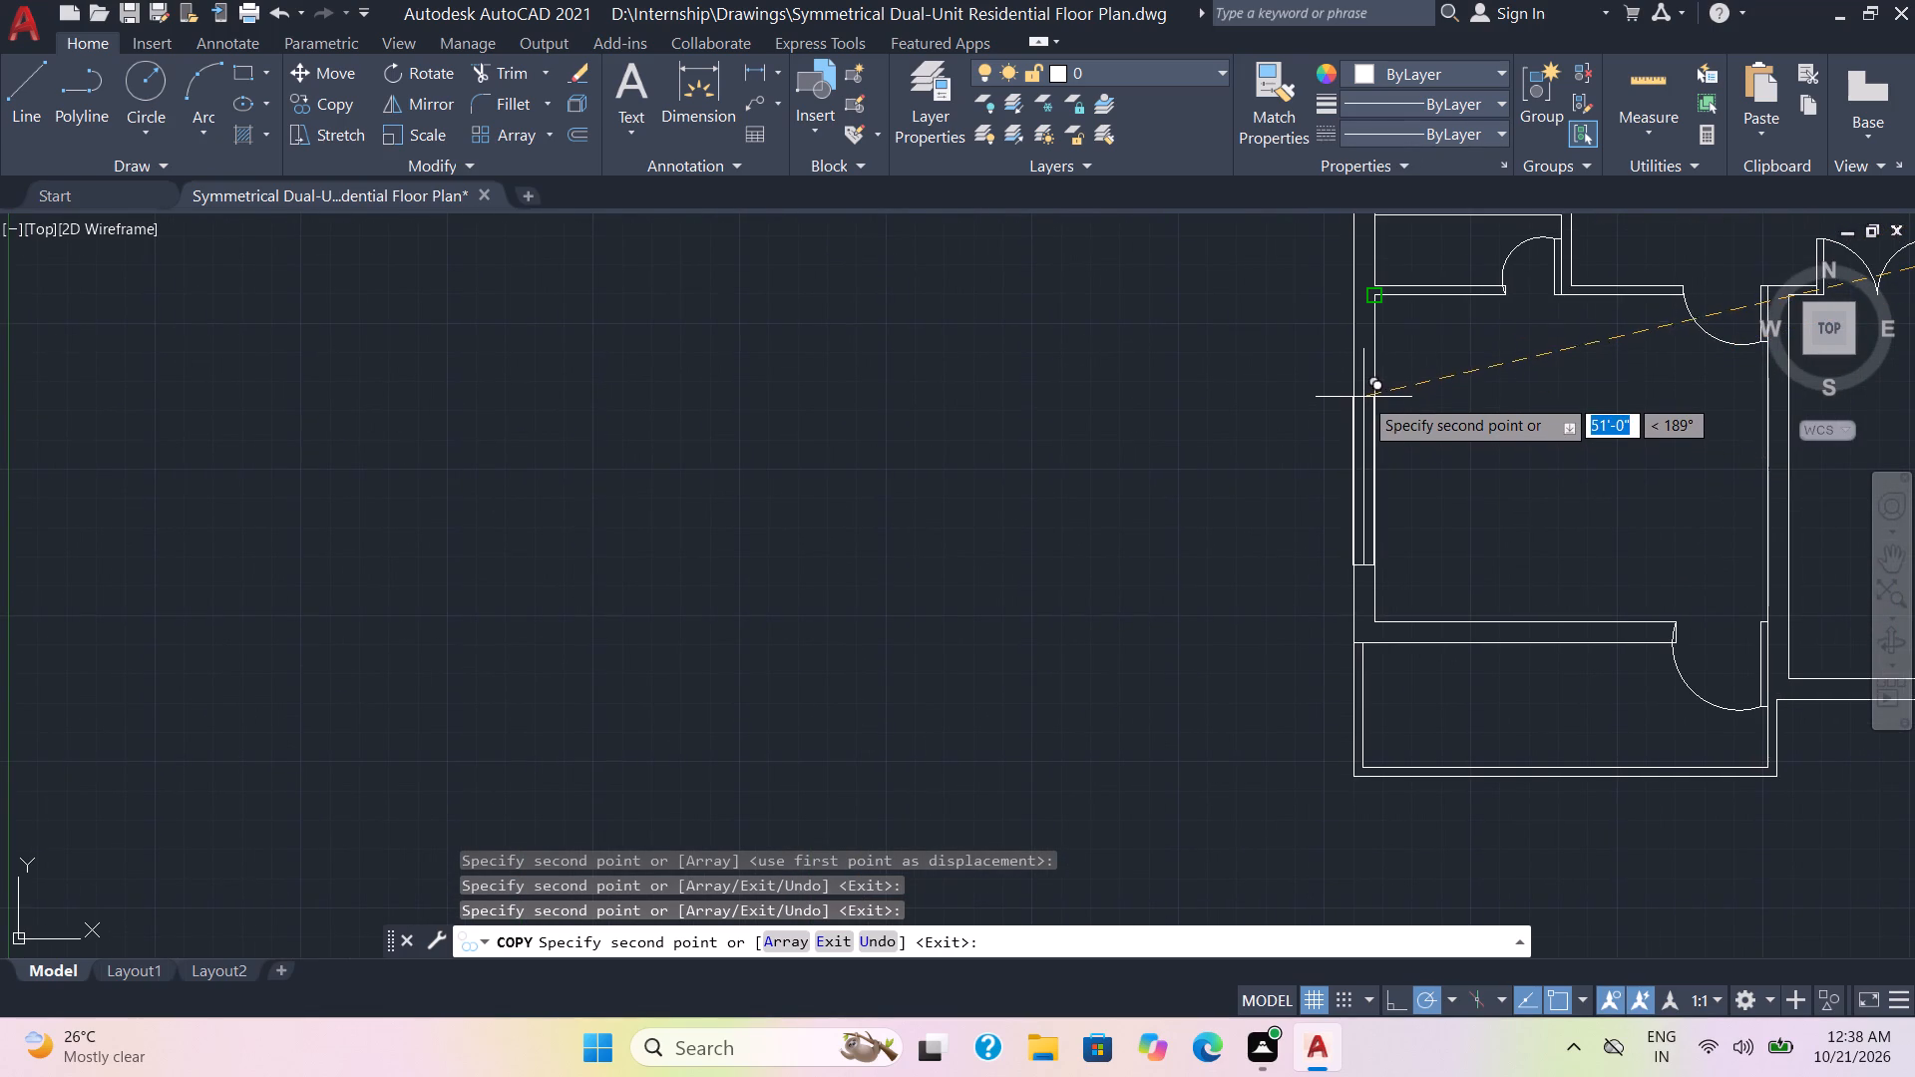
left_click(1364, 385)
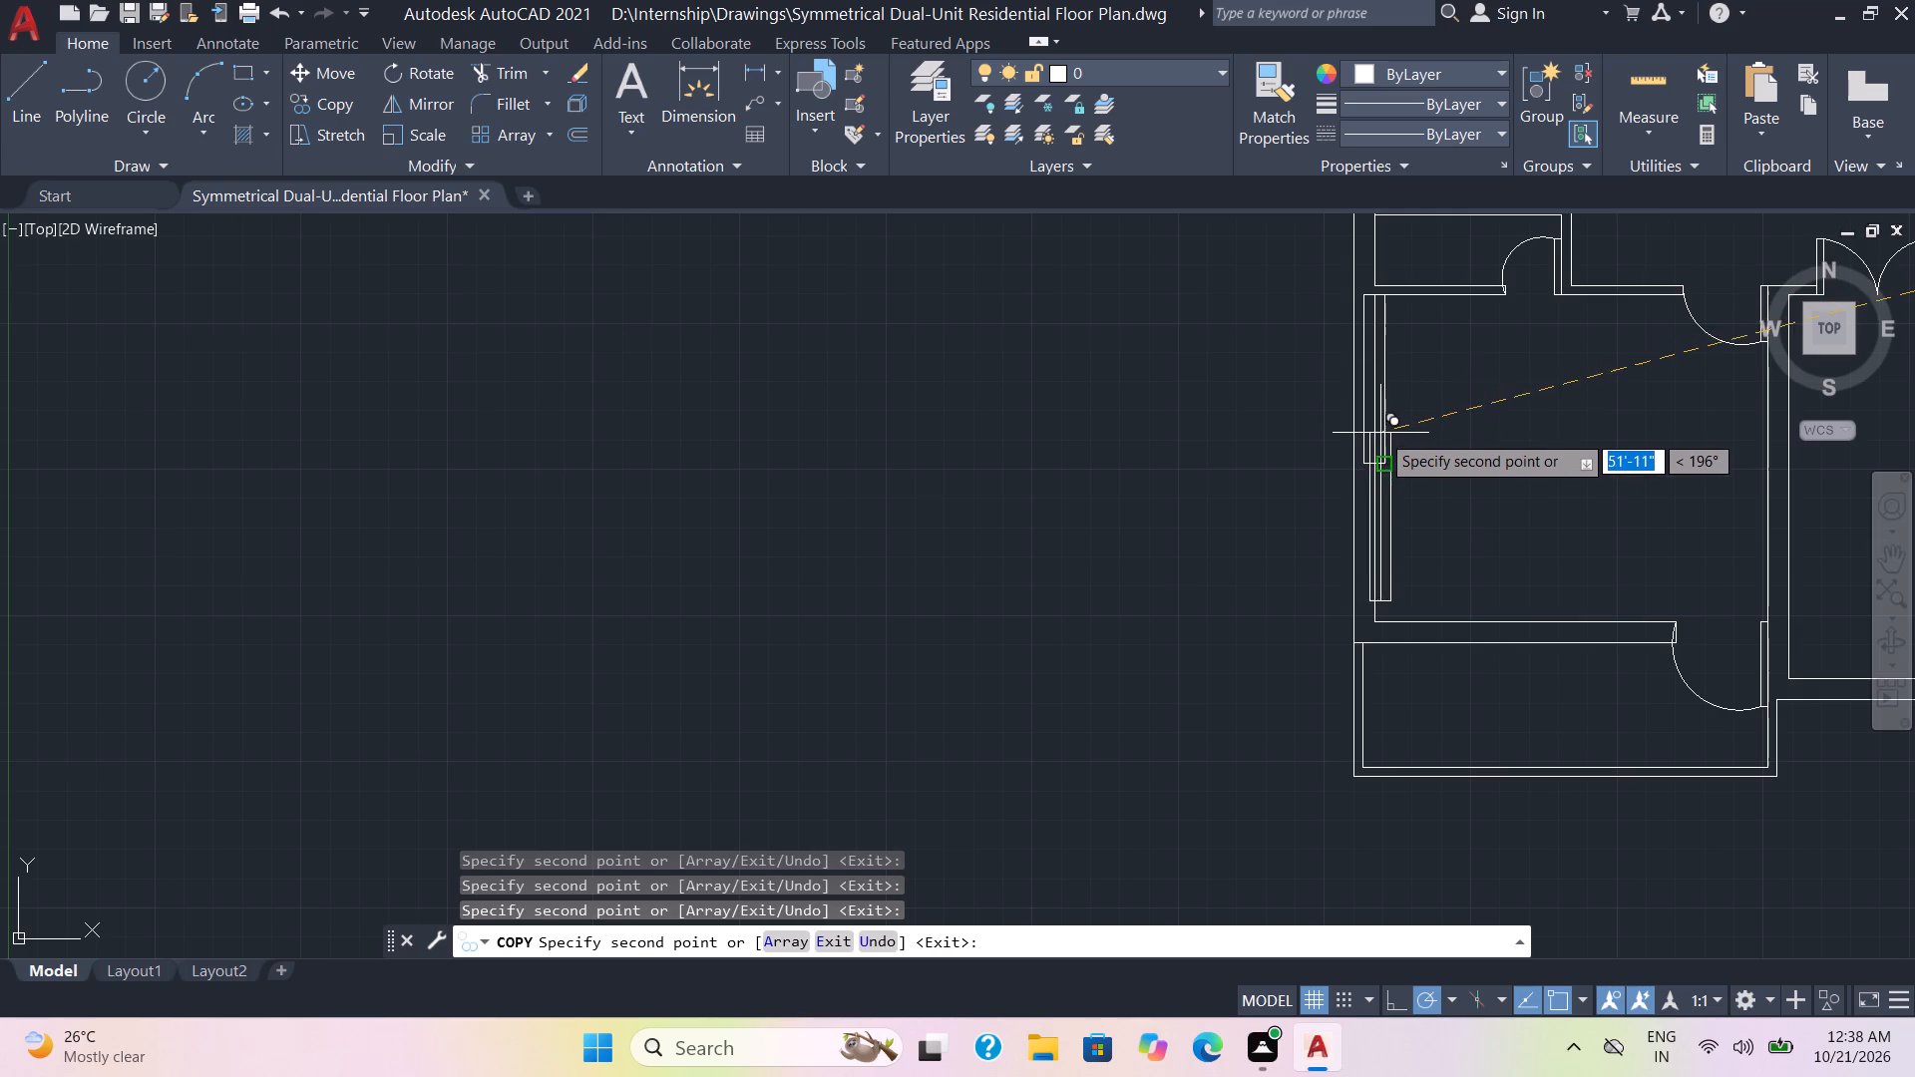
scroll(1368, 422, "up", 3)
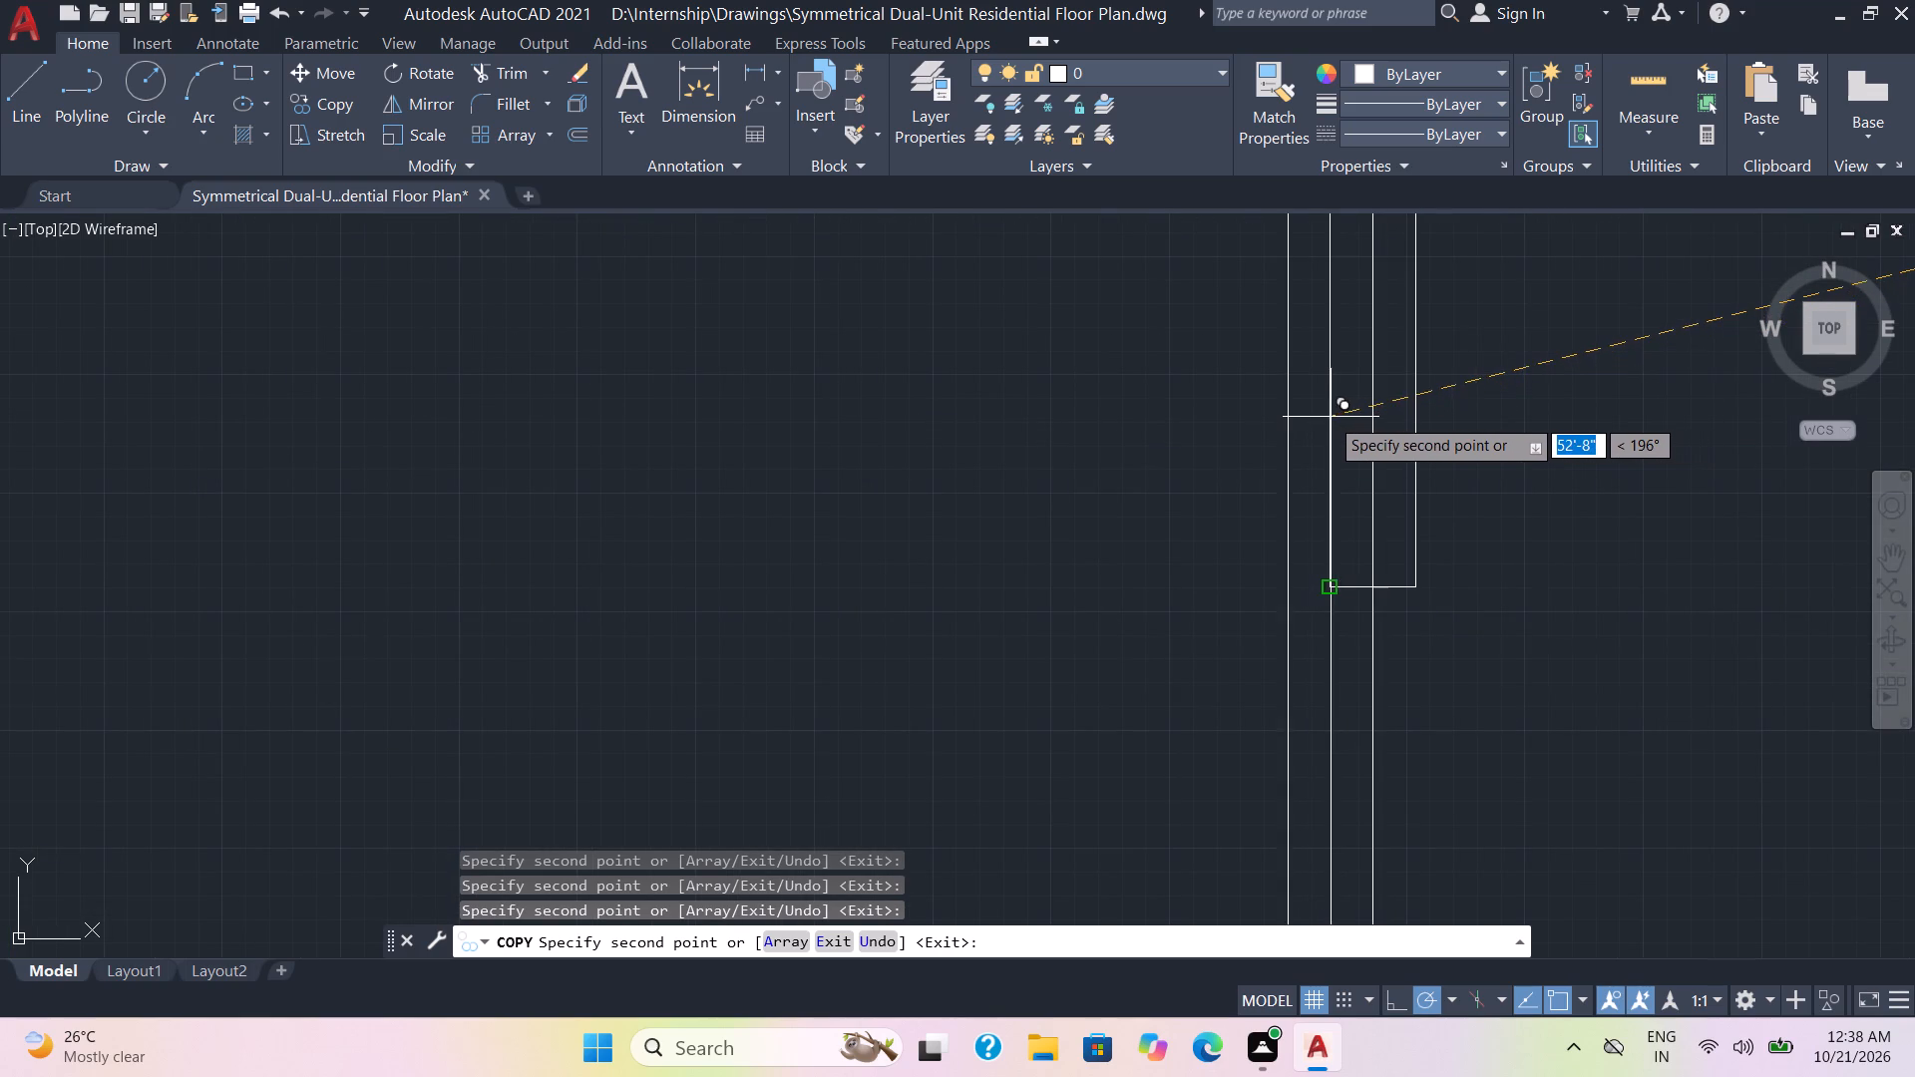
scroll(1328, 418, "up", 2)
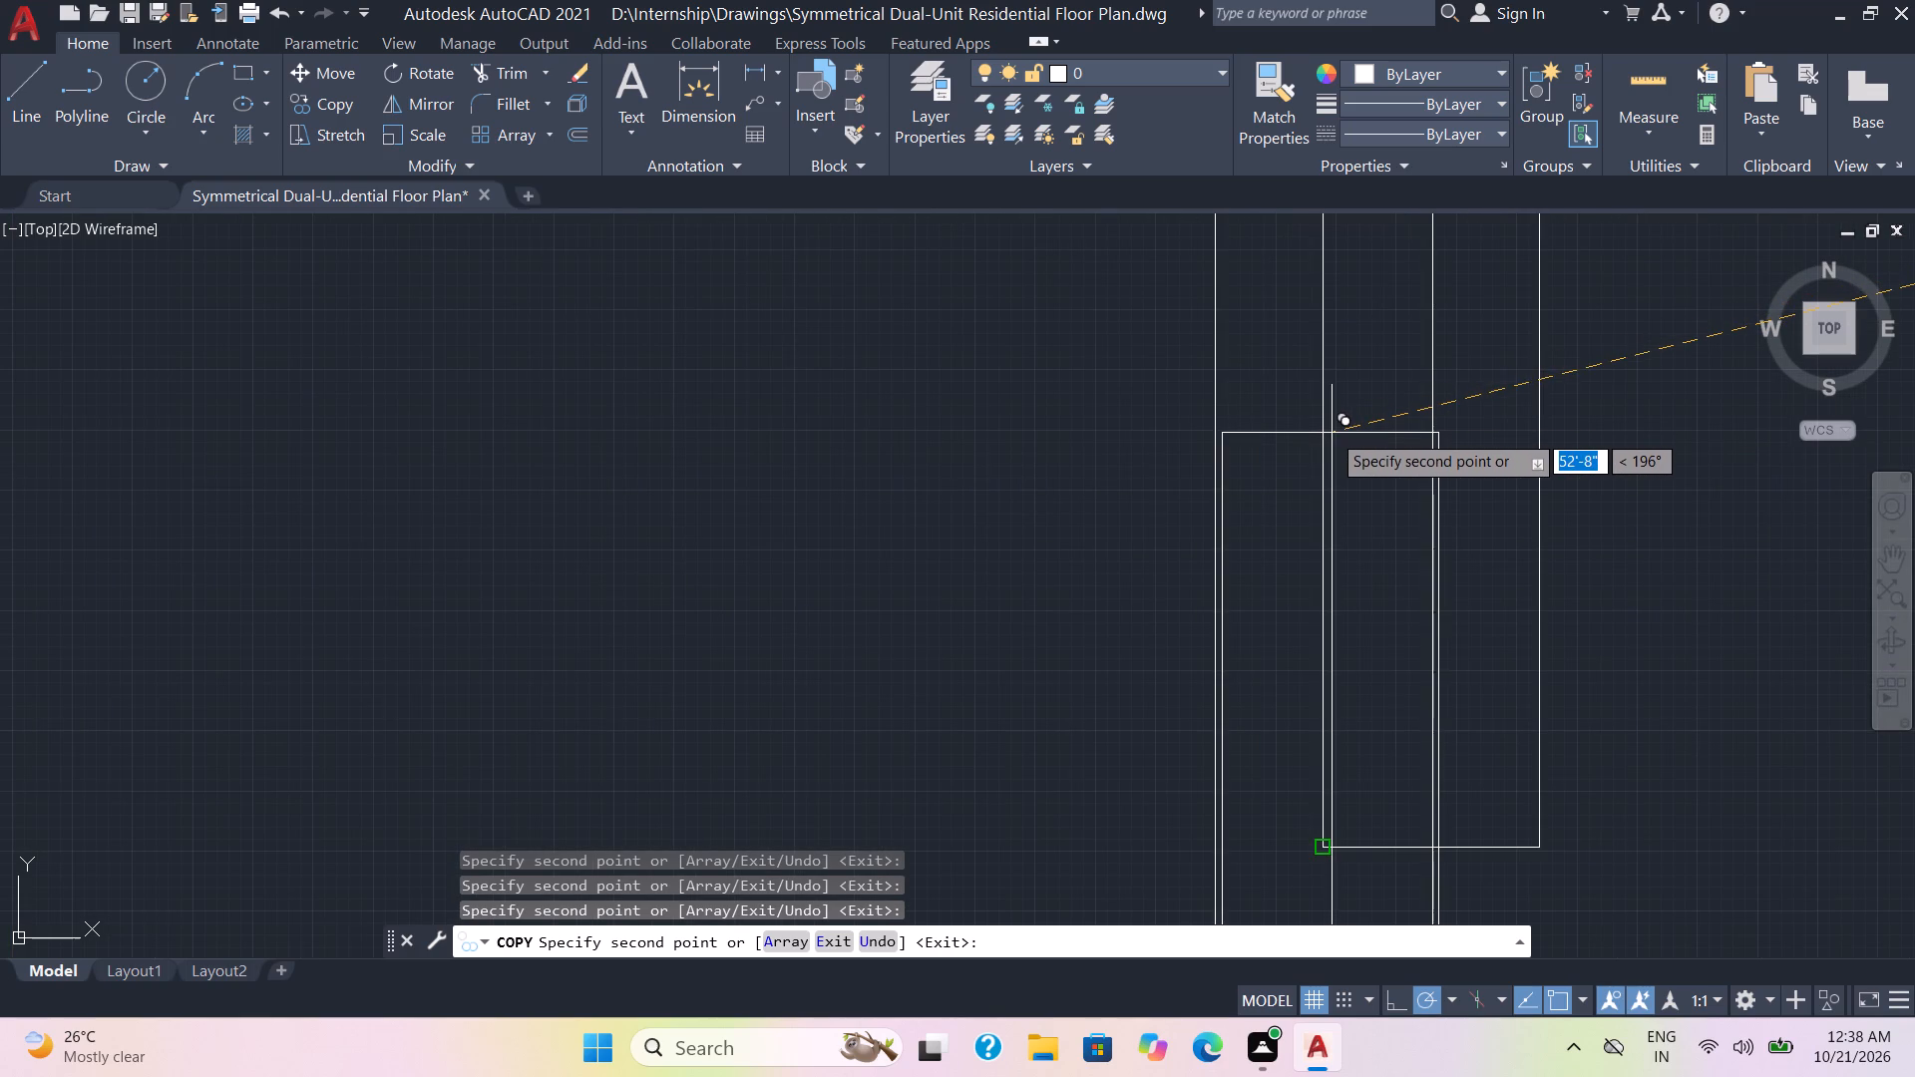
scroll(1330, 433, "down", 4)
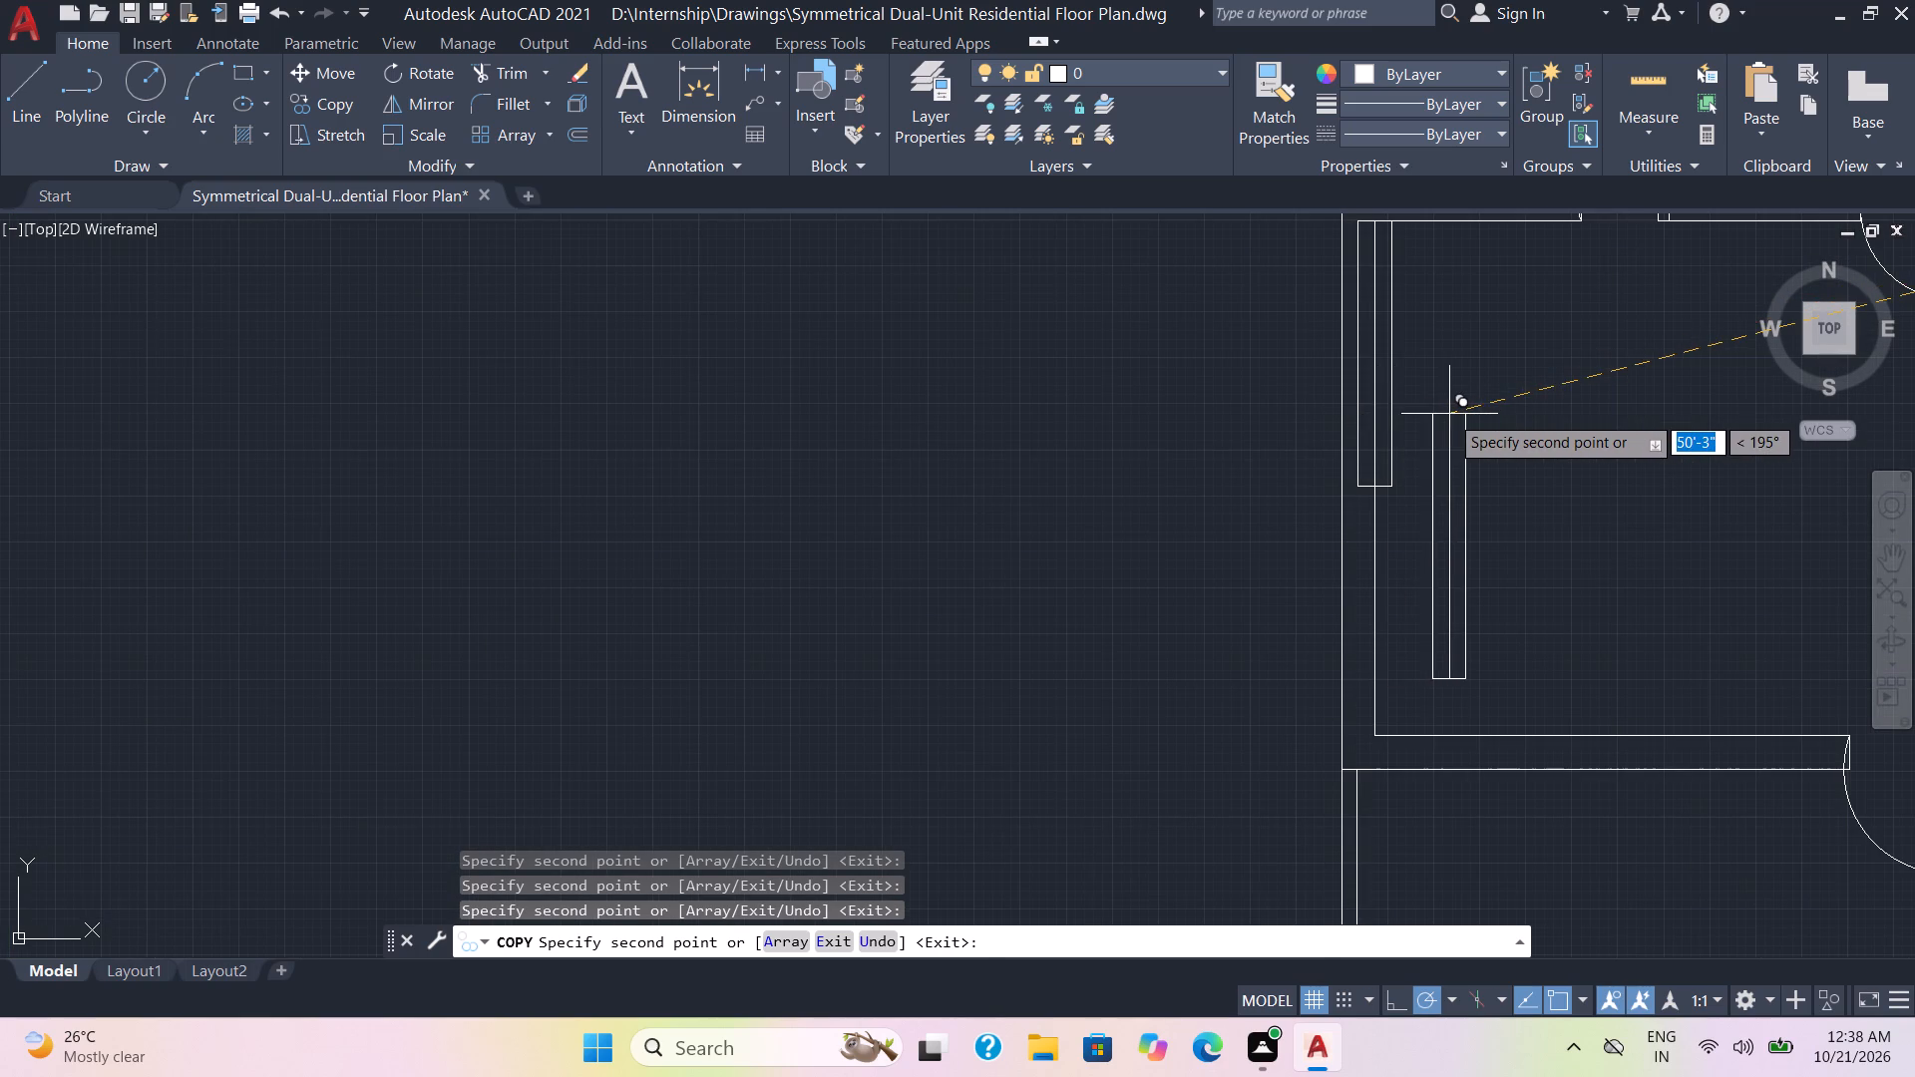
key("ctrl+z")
Place a copy of the vertical 6' symbol within the left outer wall of the plan's lower-left room and end the copying.
scroll(1446, 412, "down", 2)
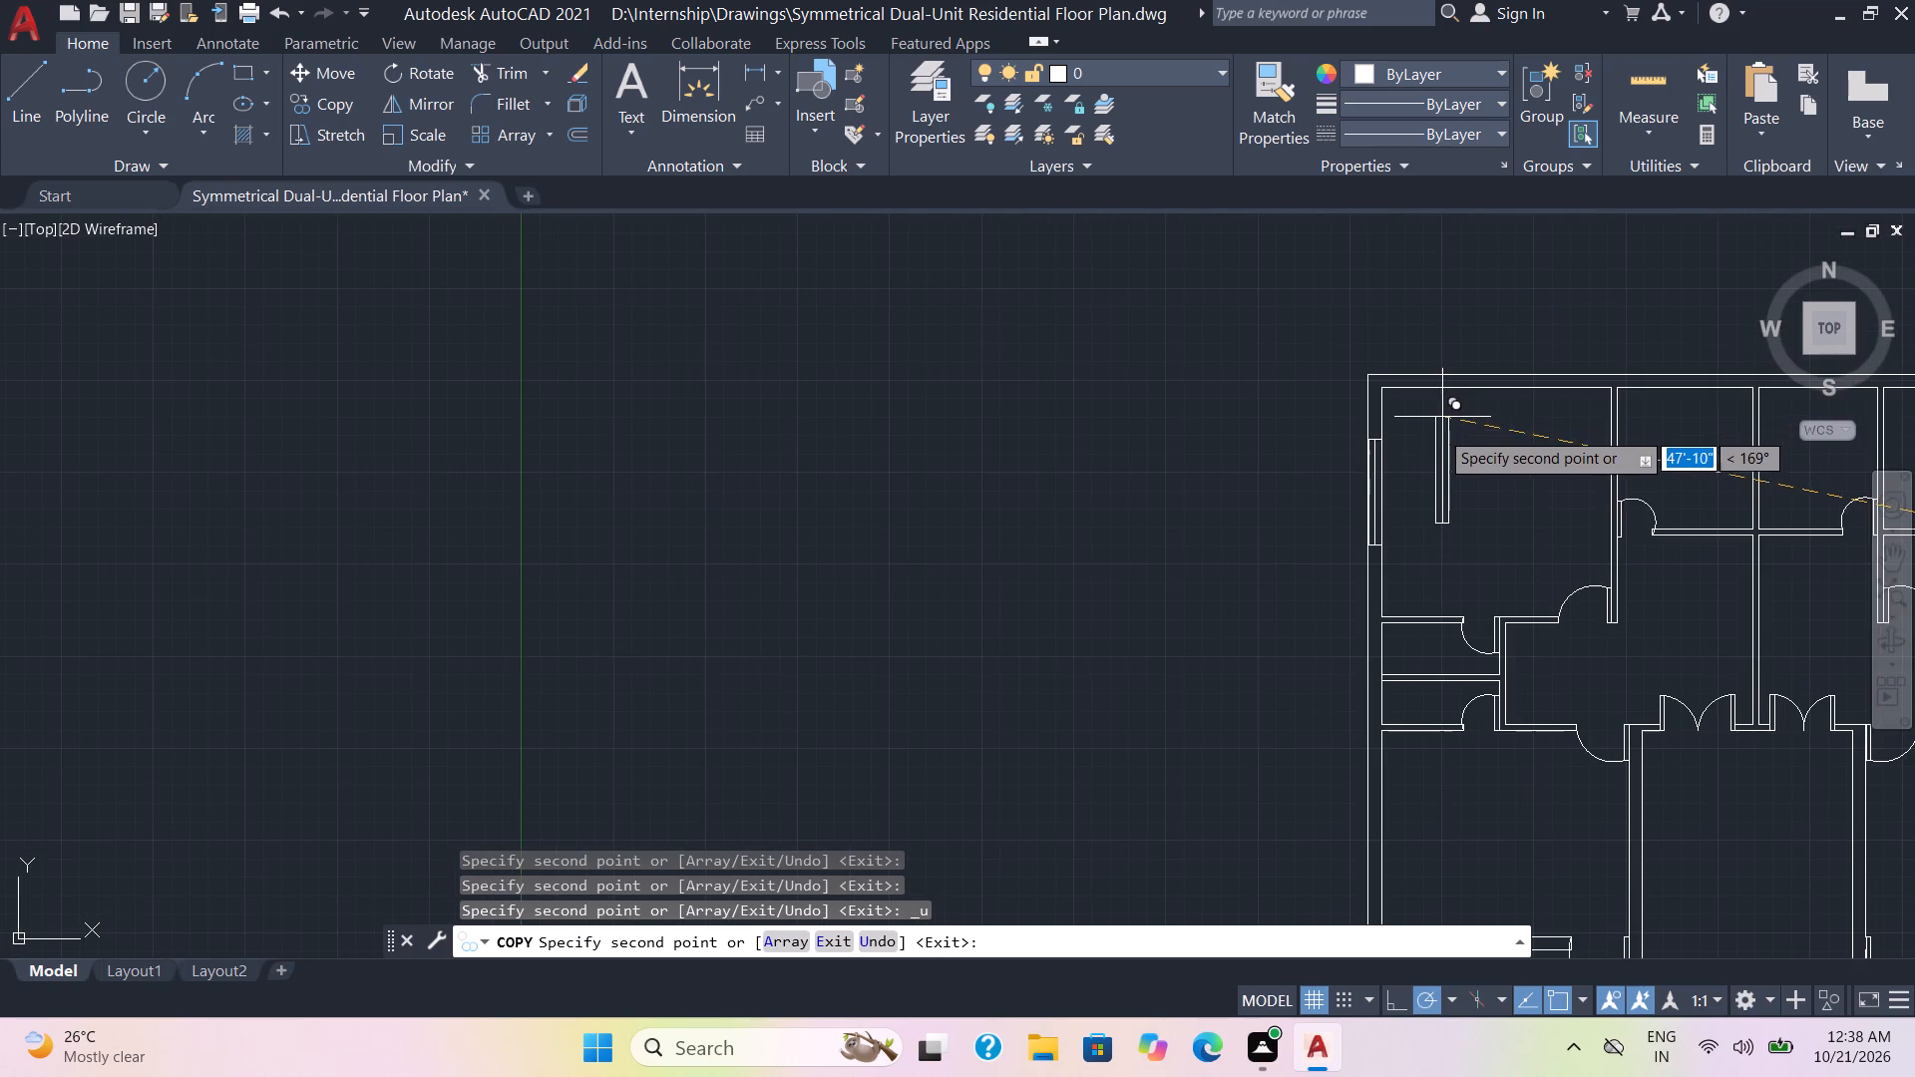
middle_click_drag(1432, 465, 1405, 226)
scroll(1385, 555, "up", 4)
middle_click_drag(1330, 545, 1336, 539)
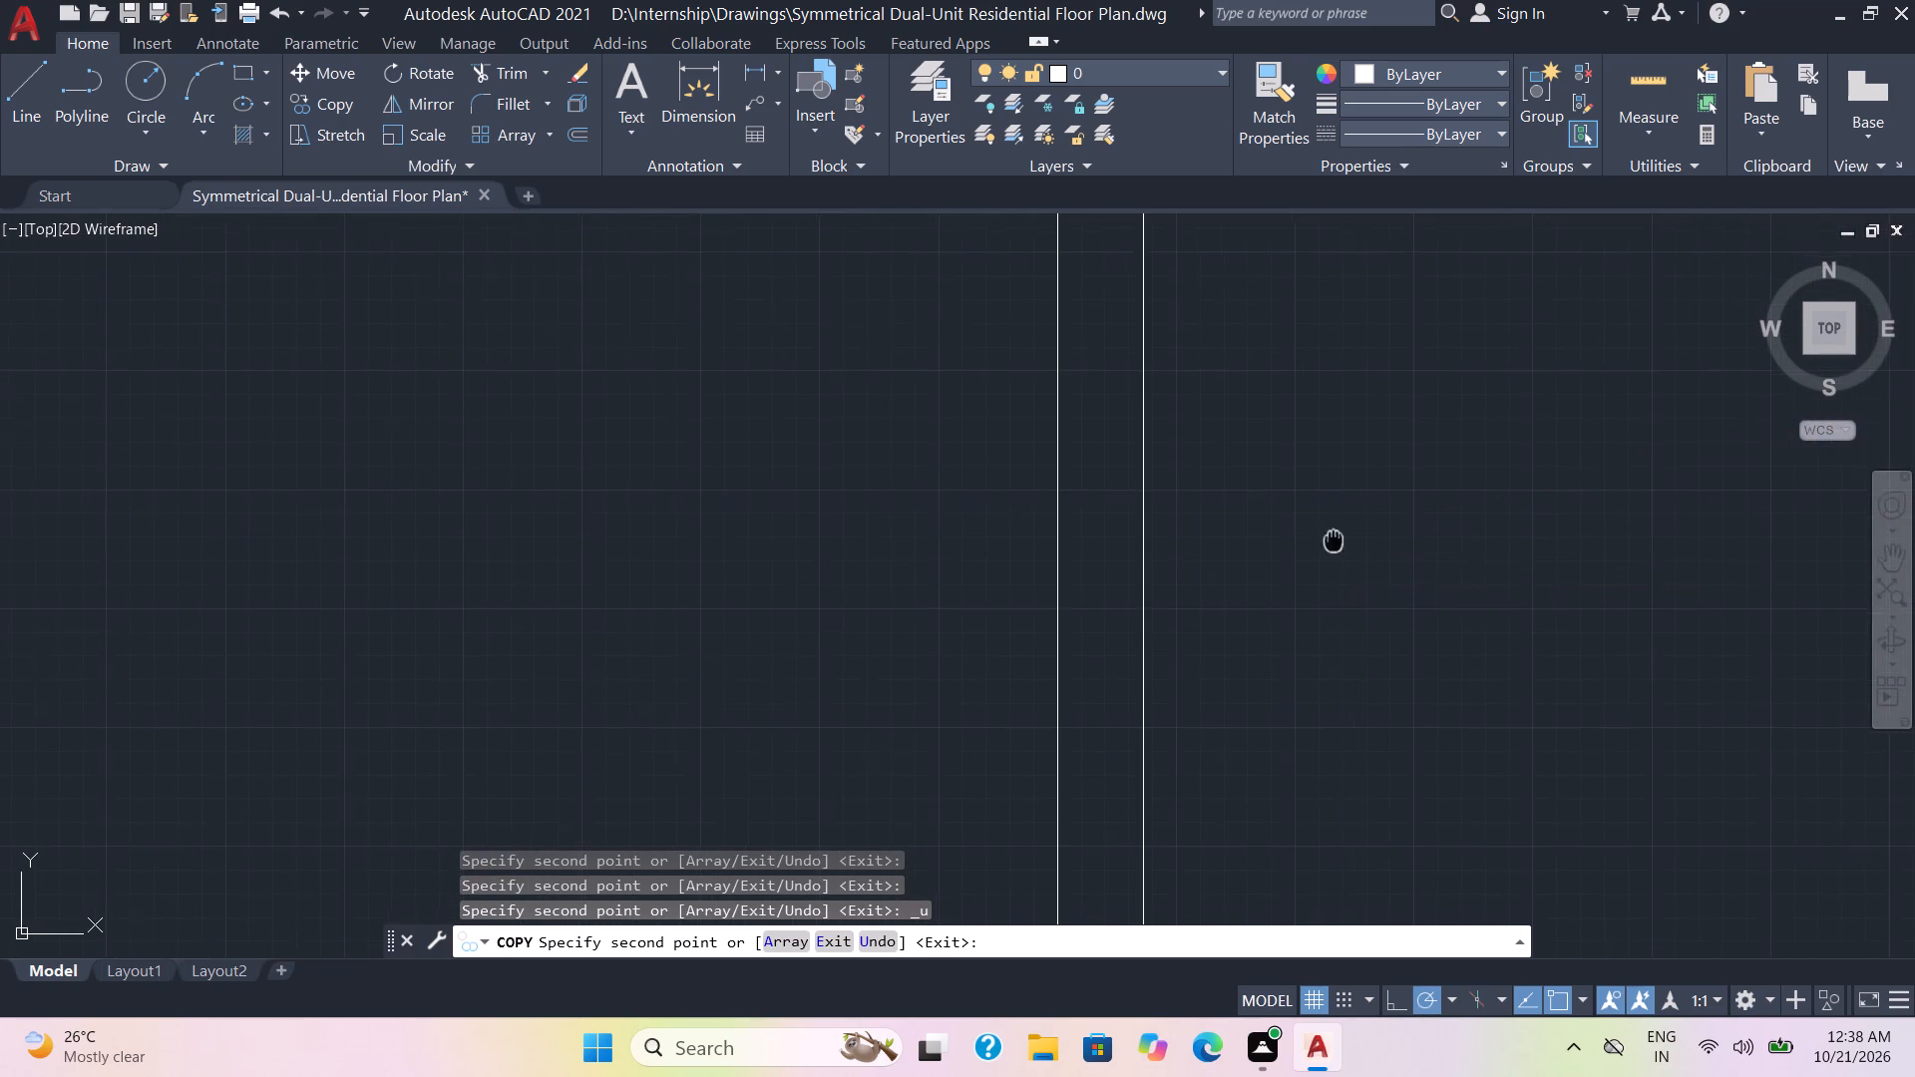
middle_click_drag(1336, 539, 1600, 351)
scroll(1566, 353, "down", 2)
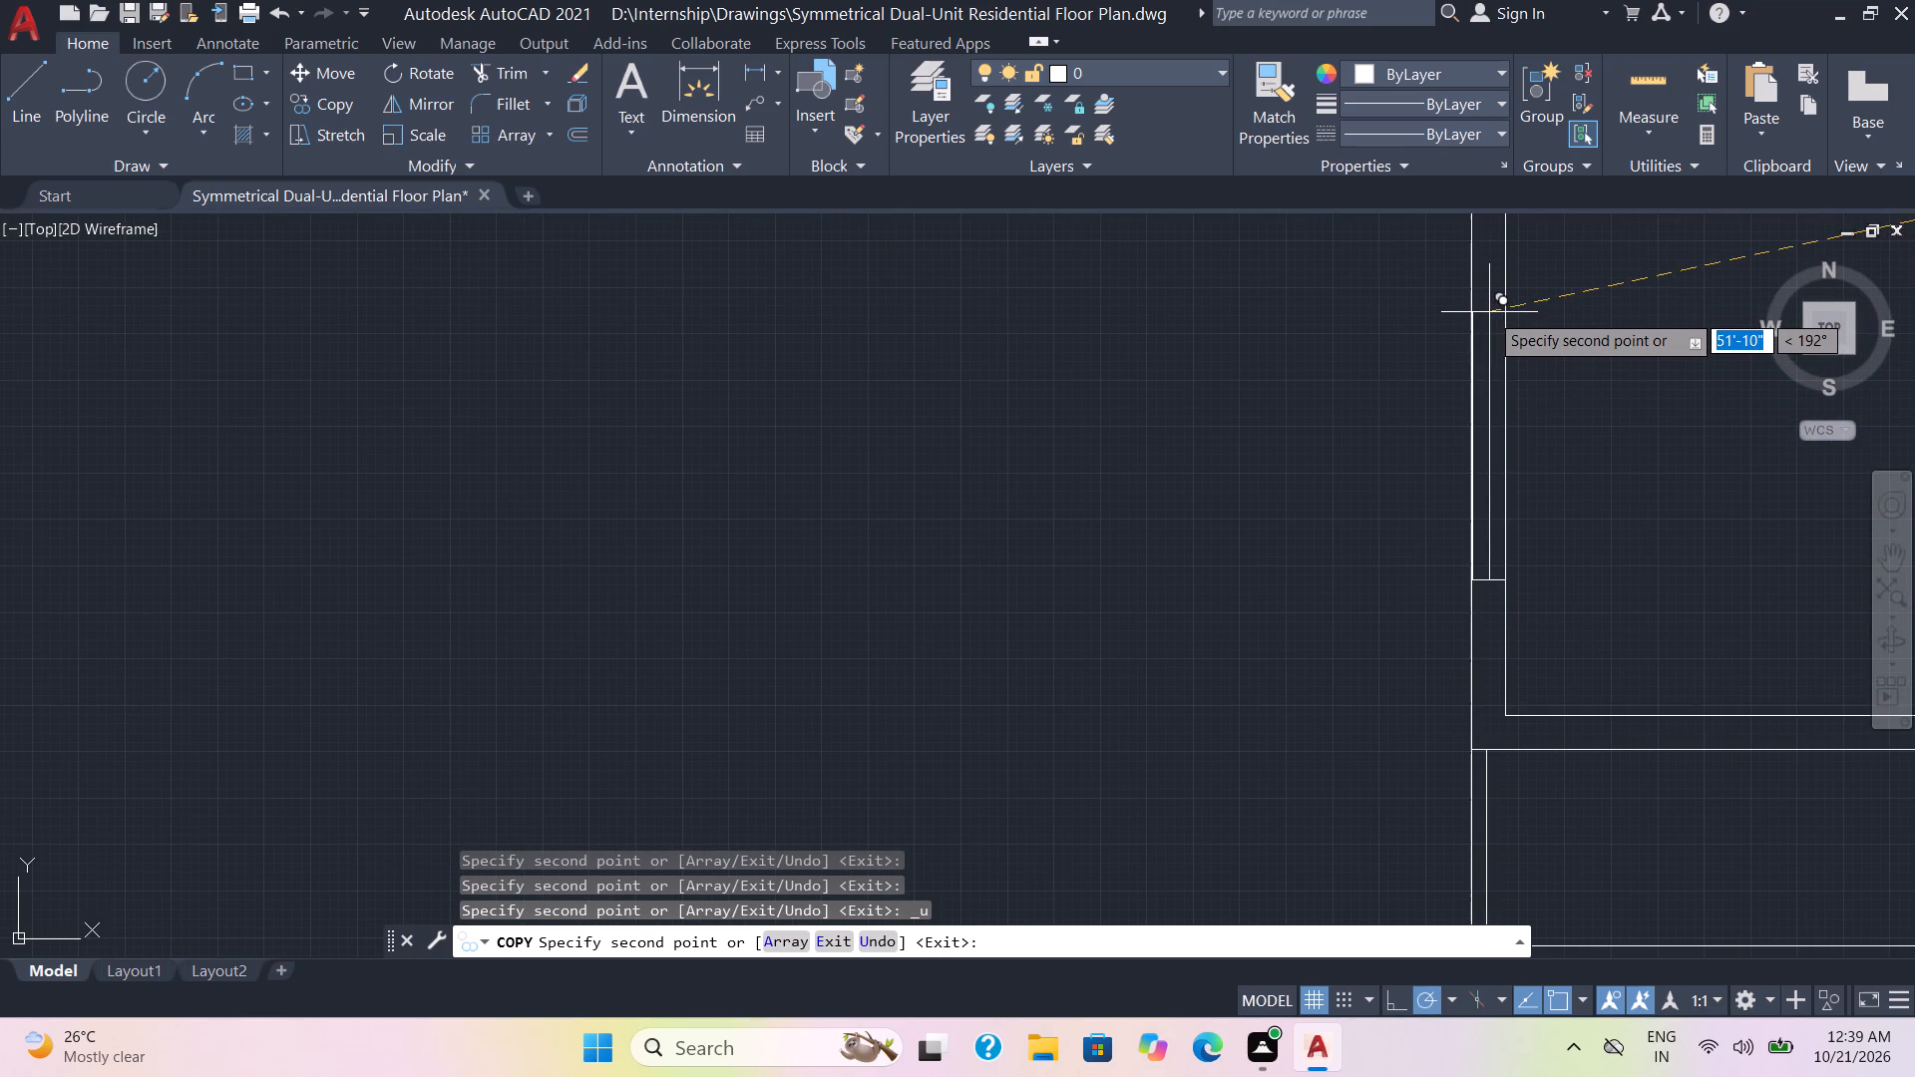
scroll(1489, 312, "up", 2)
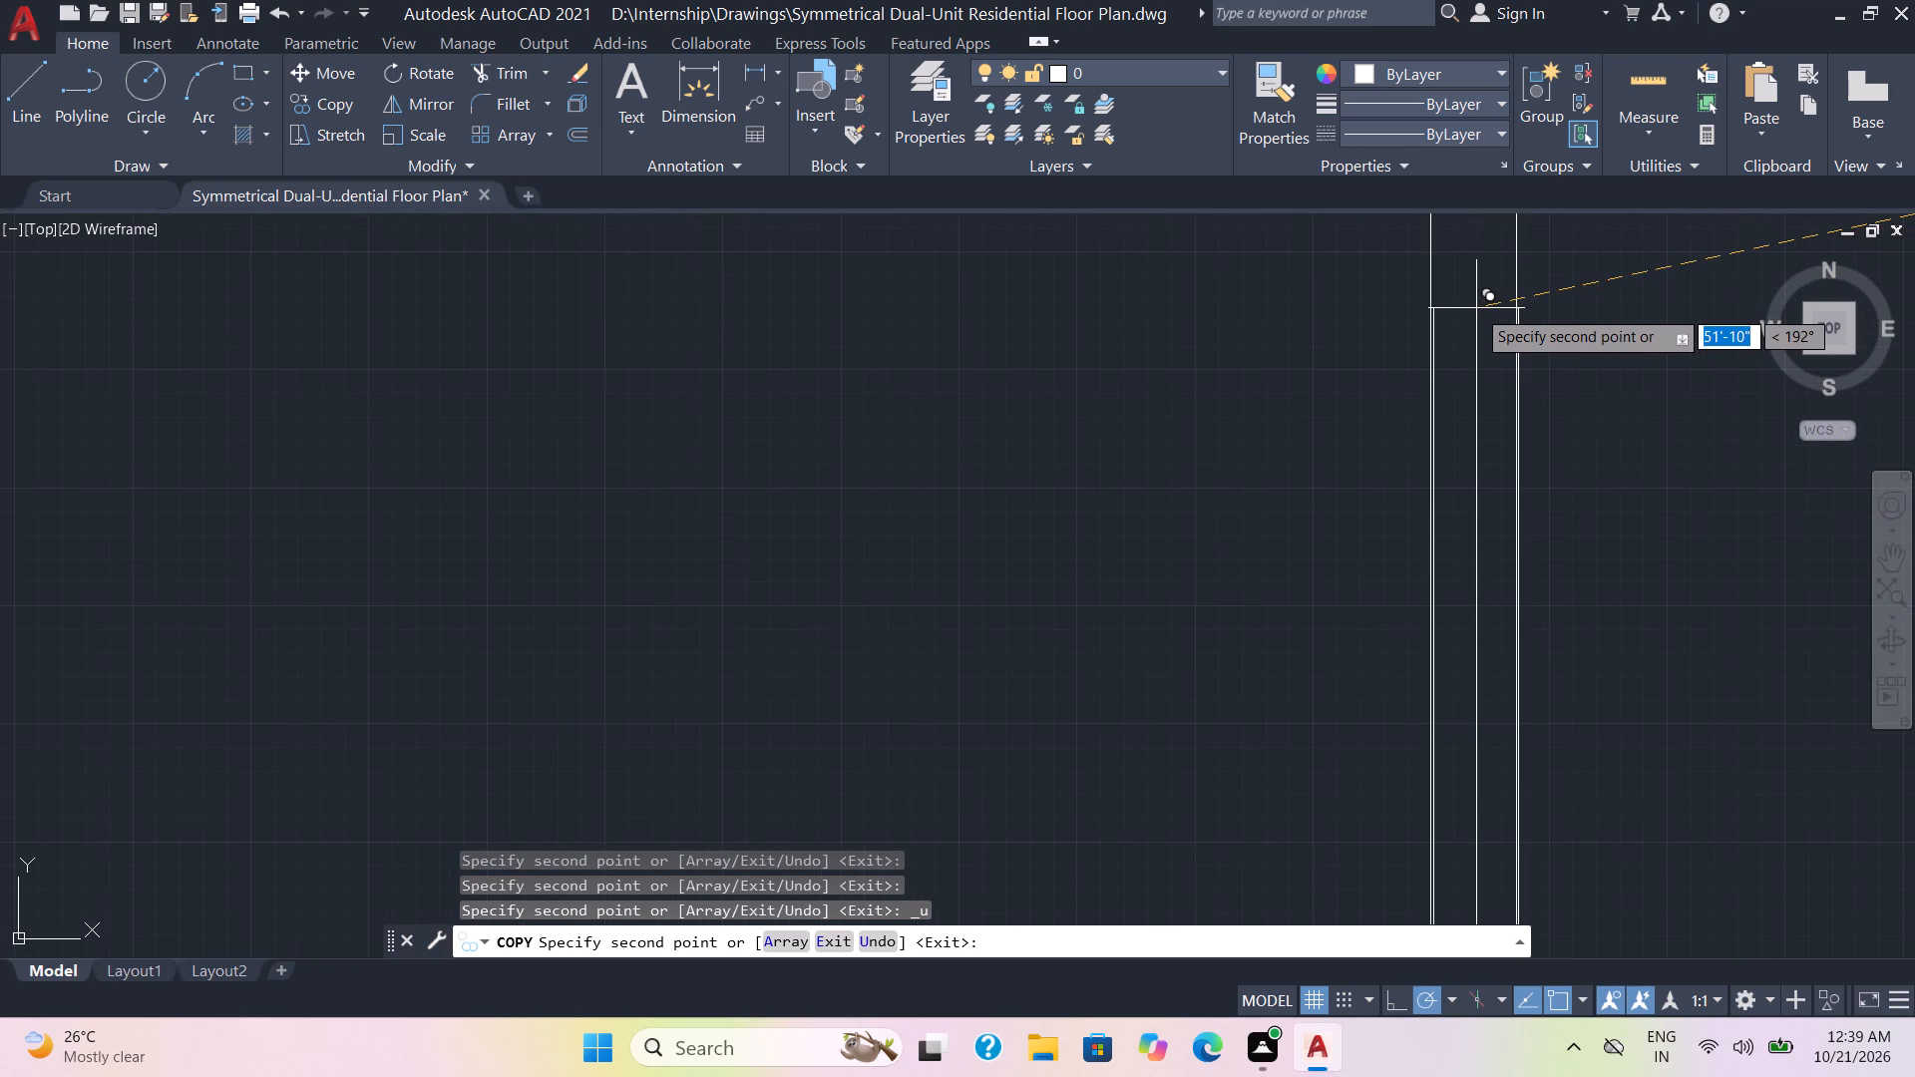
left_click(1476, 308)
scroll(1508, 325, "down", 3)
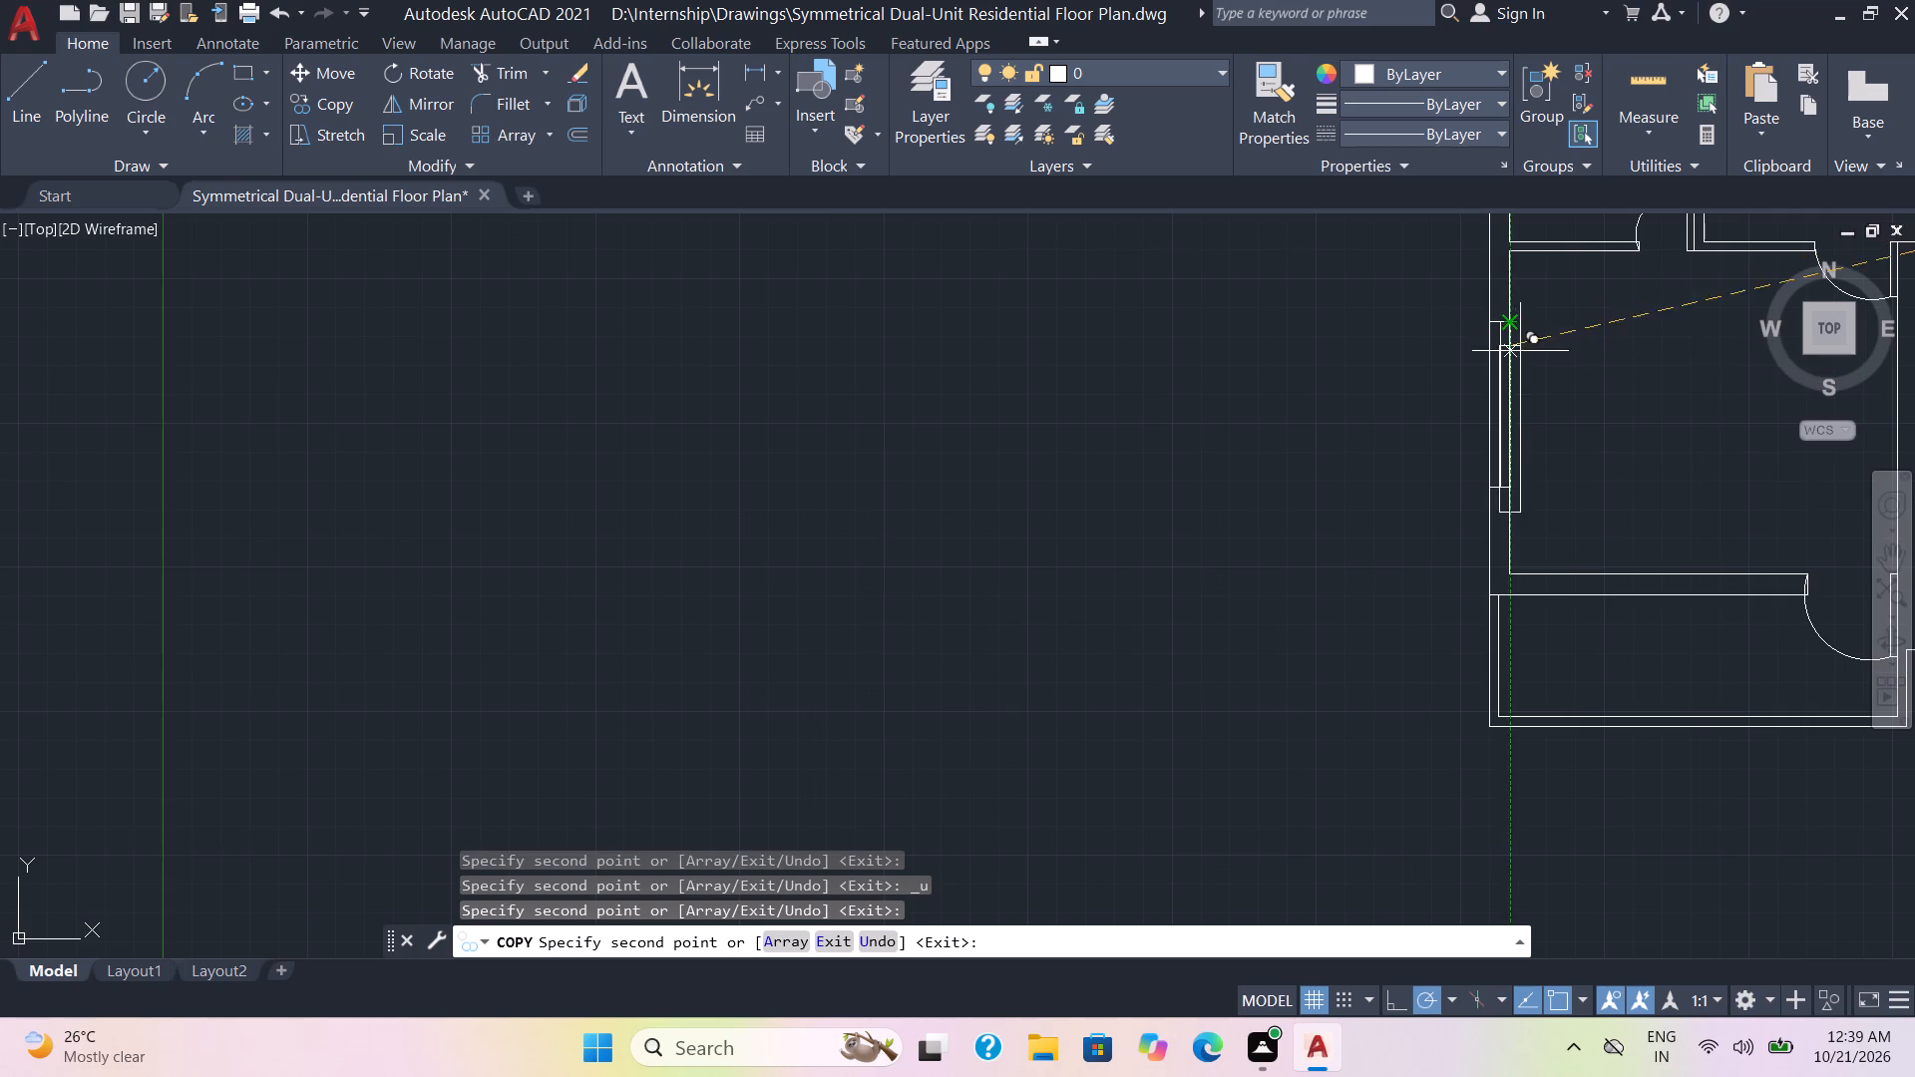
scroll(1609, 460, "down", 1)
middle_click_drag(1610, 460, 773, 350)
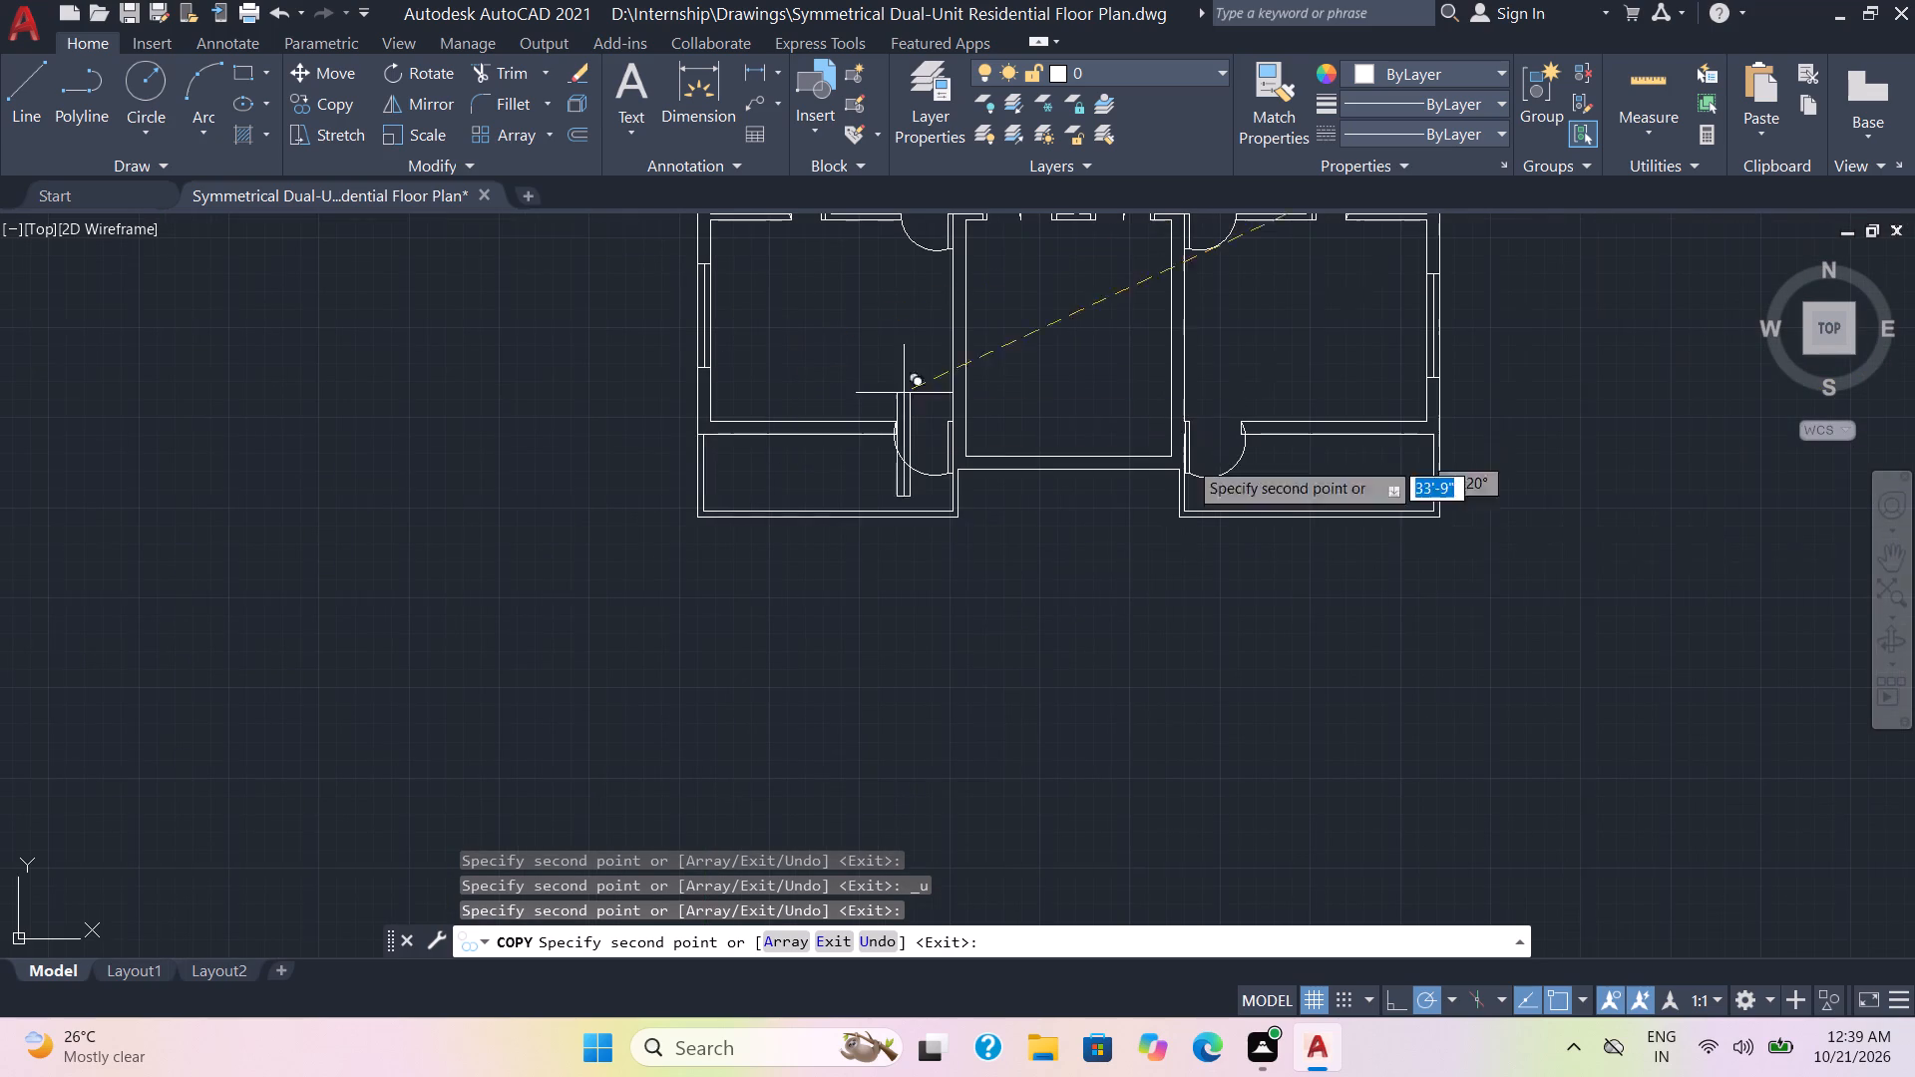
key("Escape")
Copy the horizontal 6' symbol by its centre line's left end into the bottom wall of the lower-left room, left of the door.
middle_click_drag(1584, 472, 1561, 552)
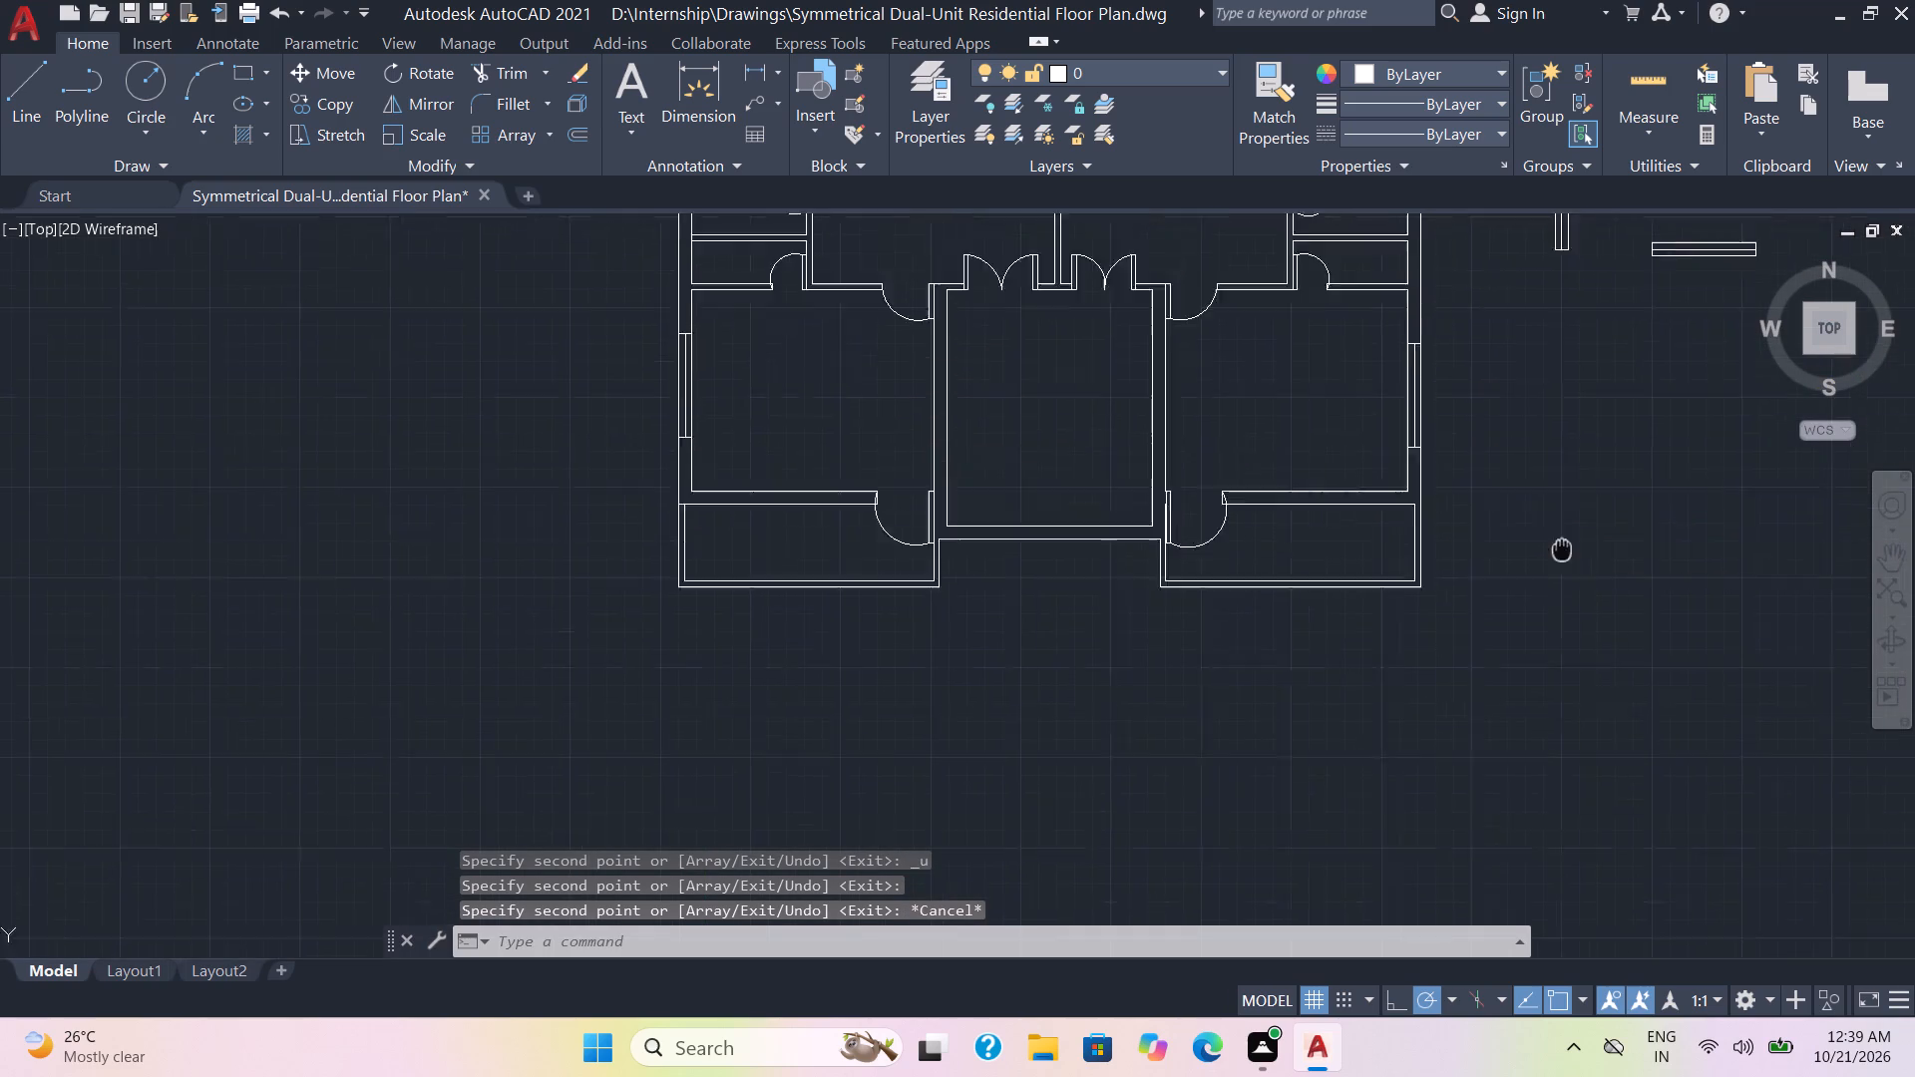
middle_click_drag(1561, 552, 1534, 649)
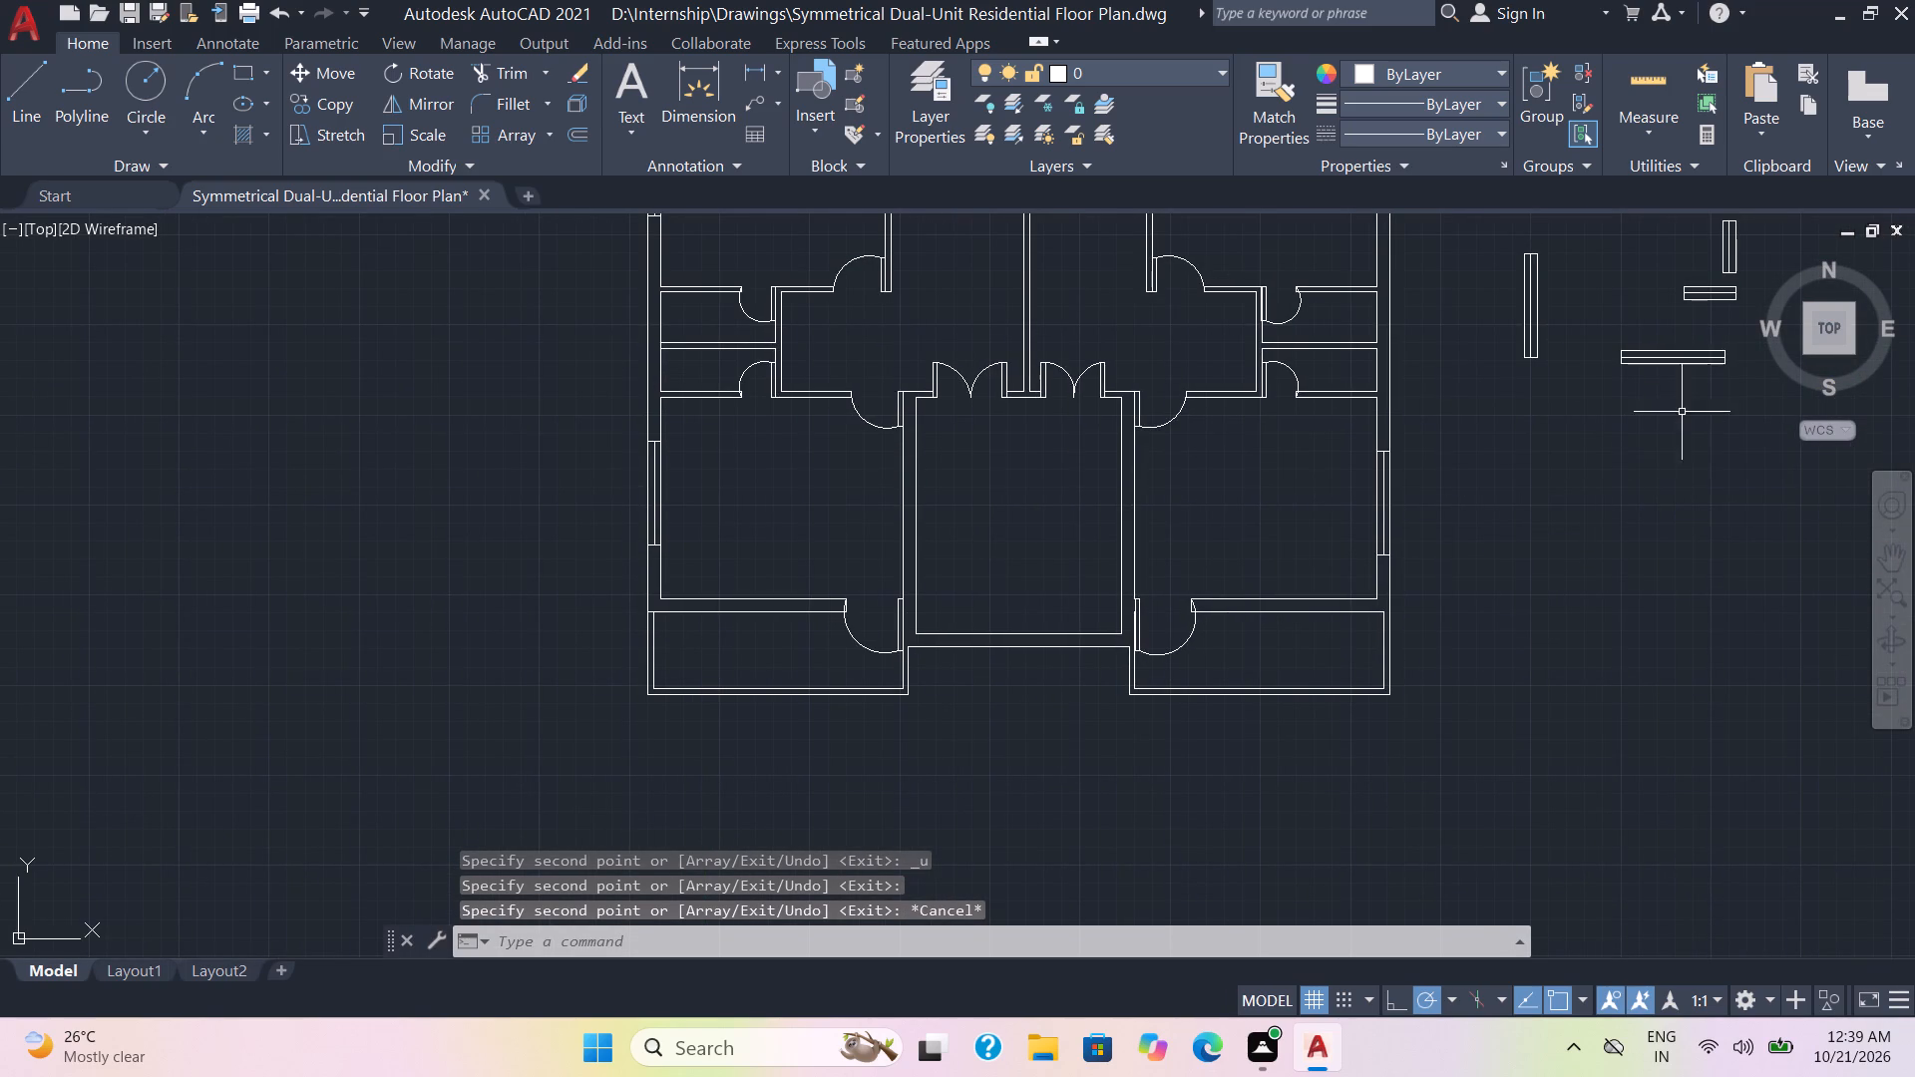
left_click(1731, 374)
left_click(1609, 313)
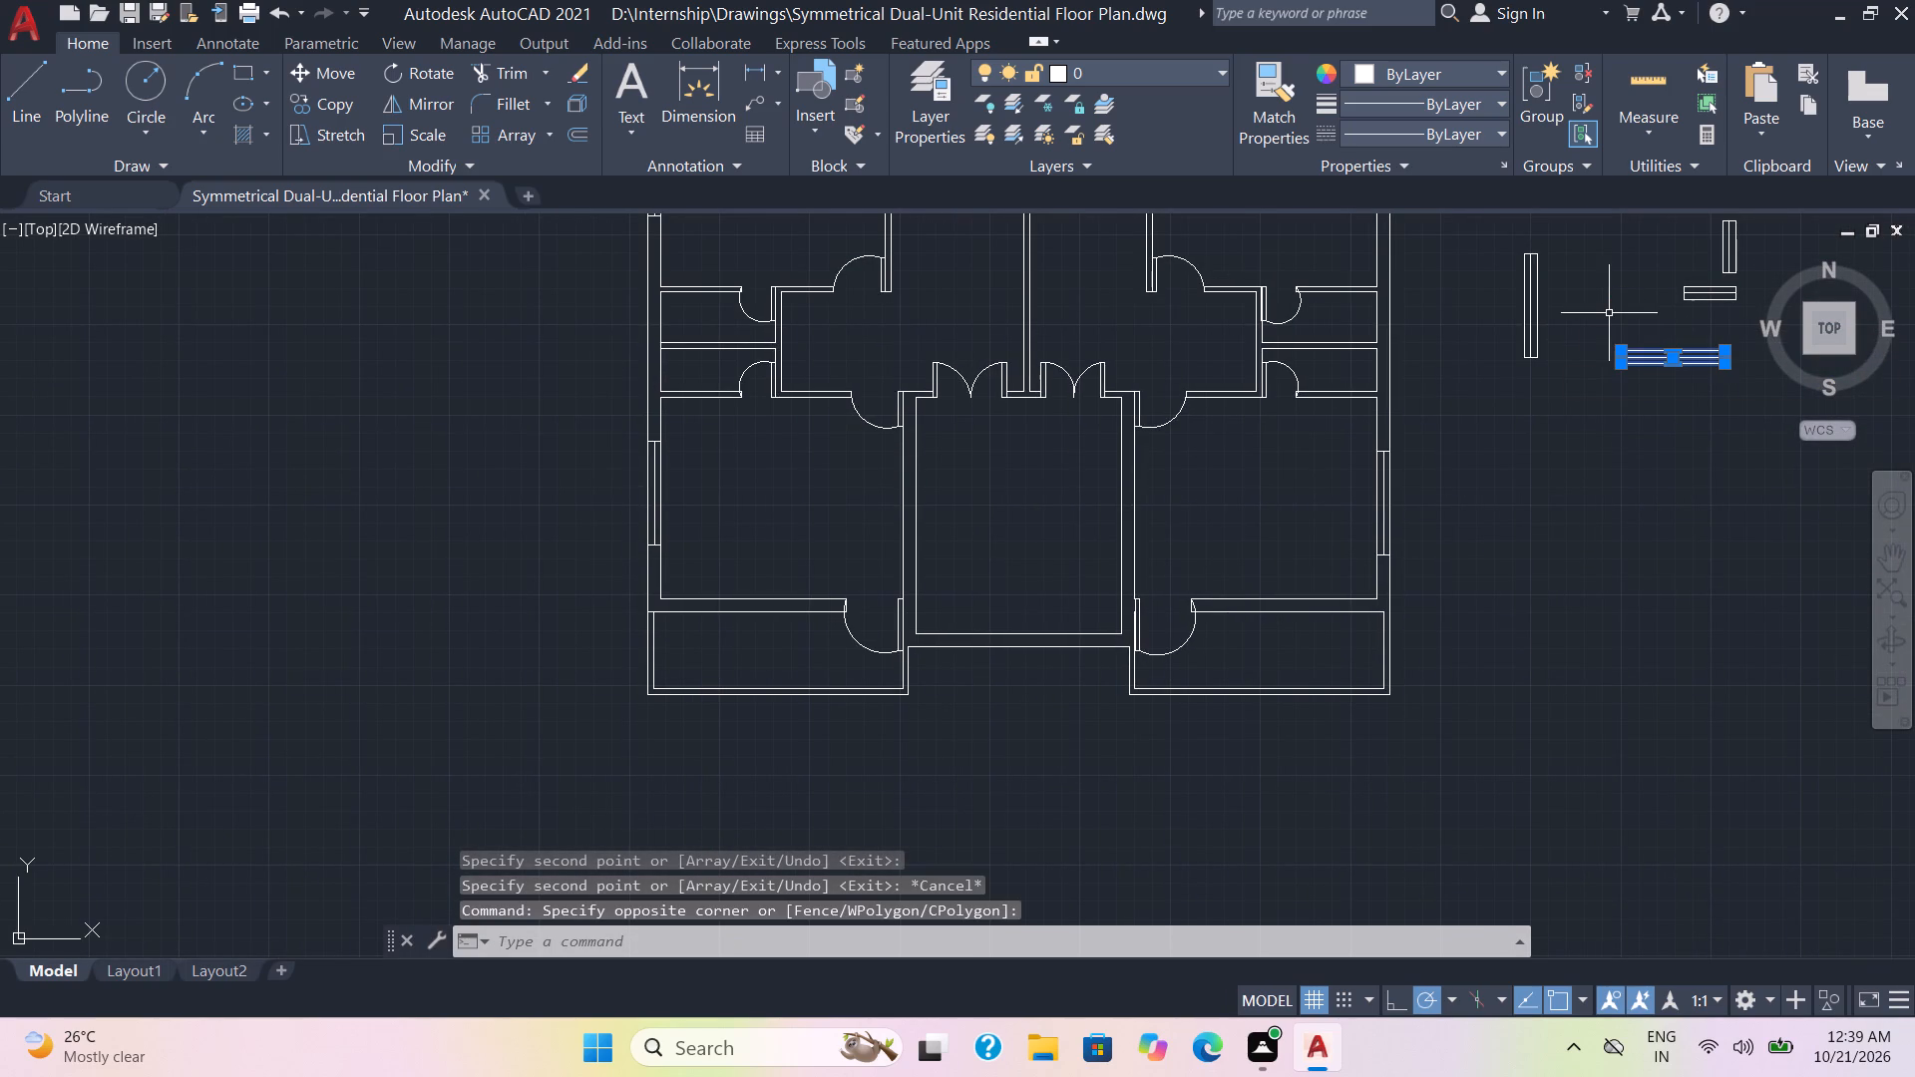
type("co")
key("Return")
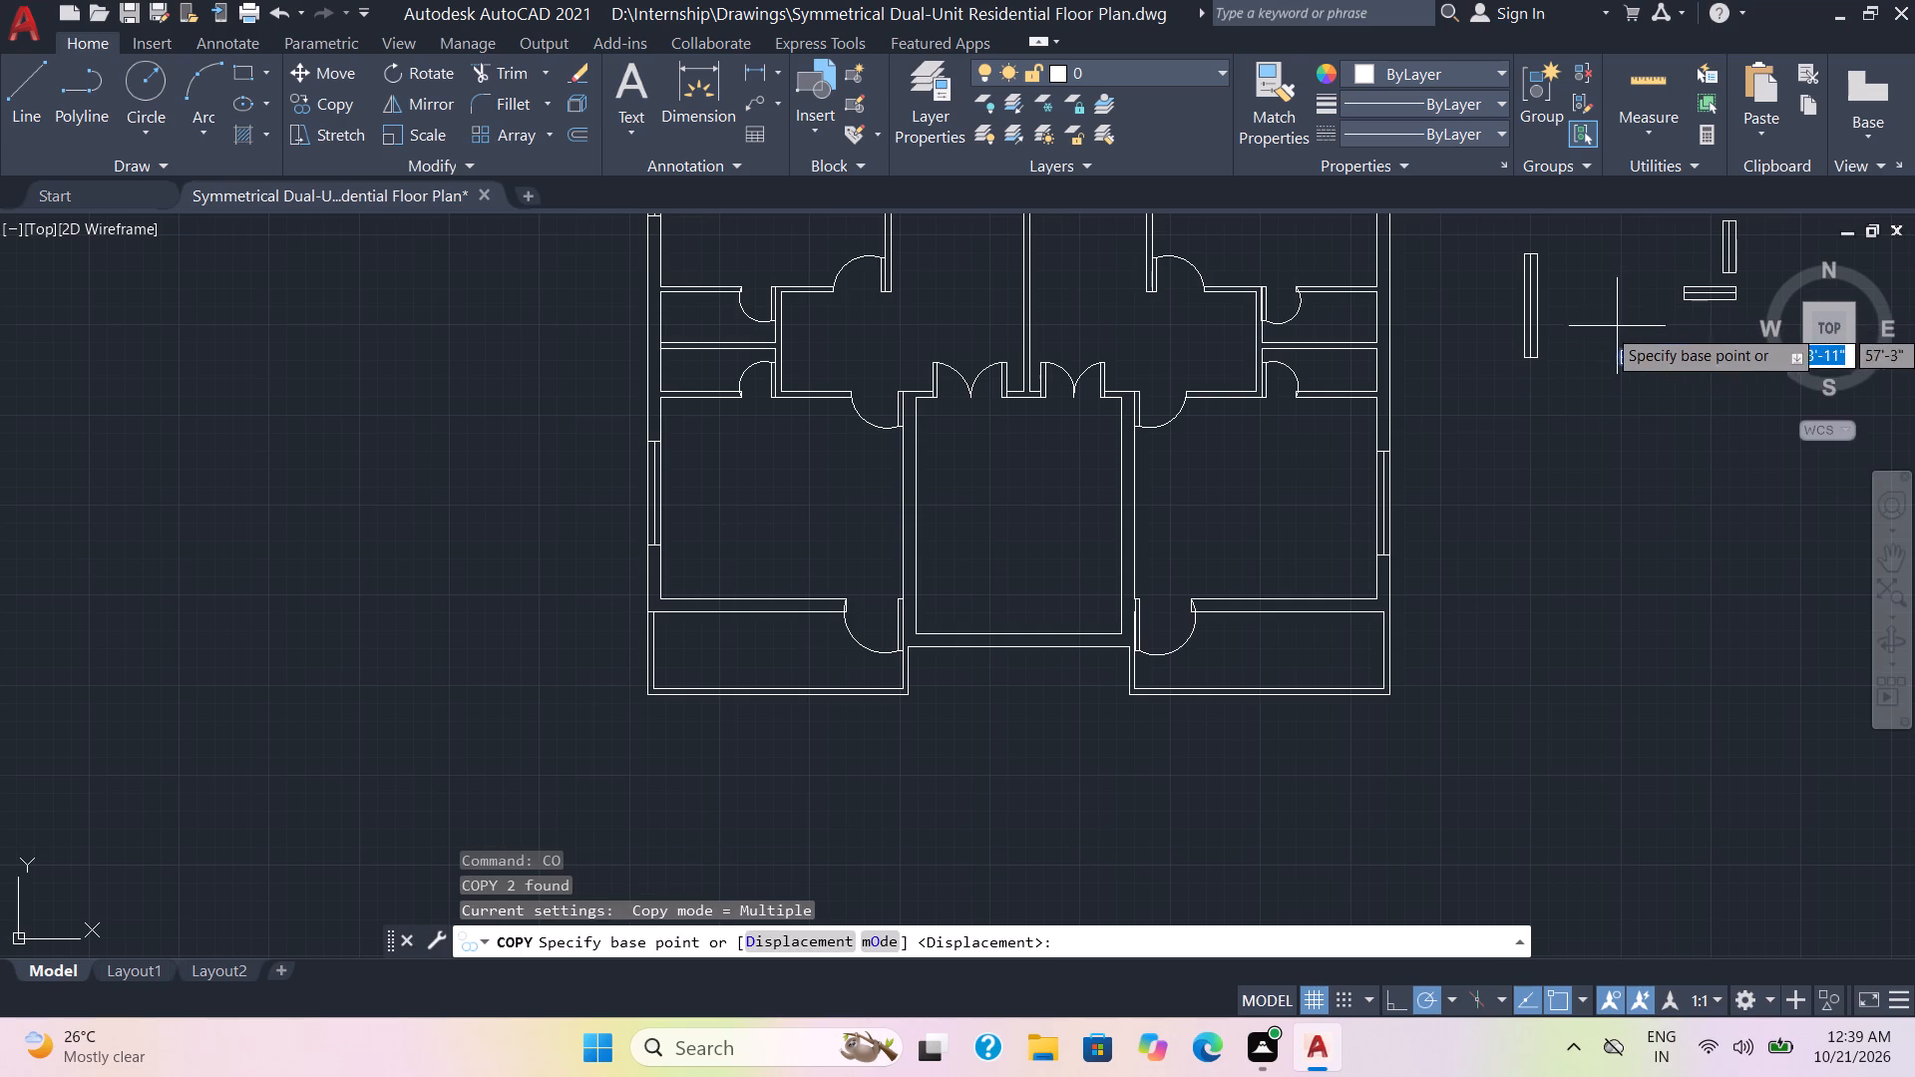
scroll(1618, 353, "up", 3)
left_click(1603, 378)
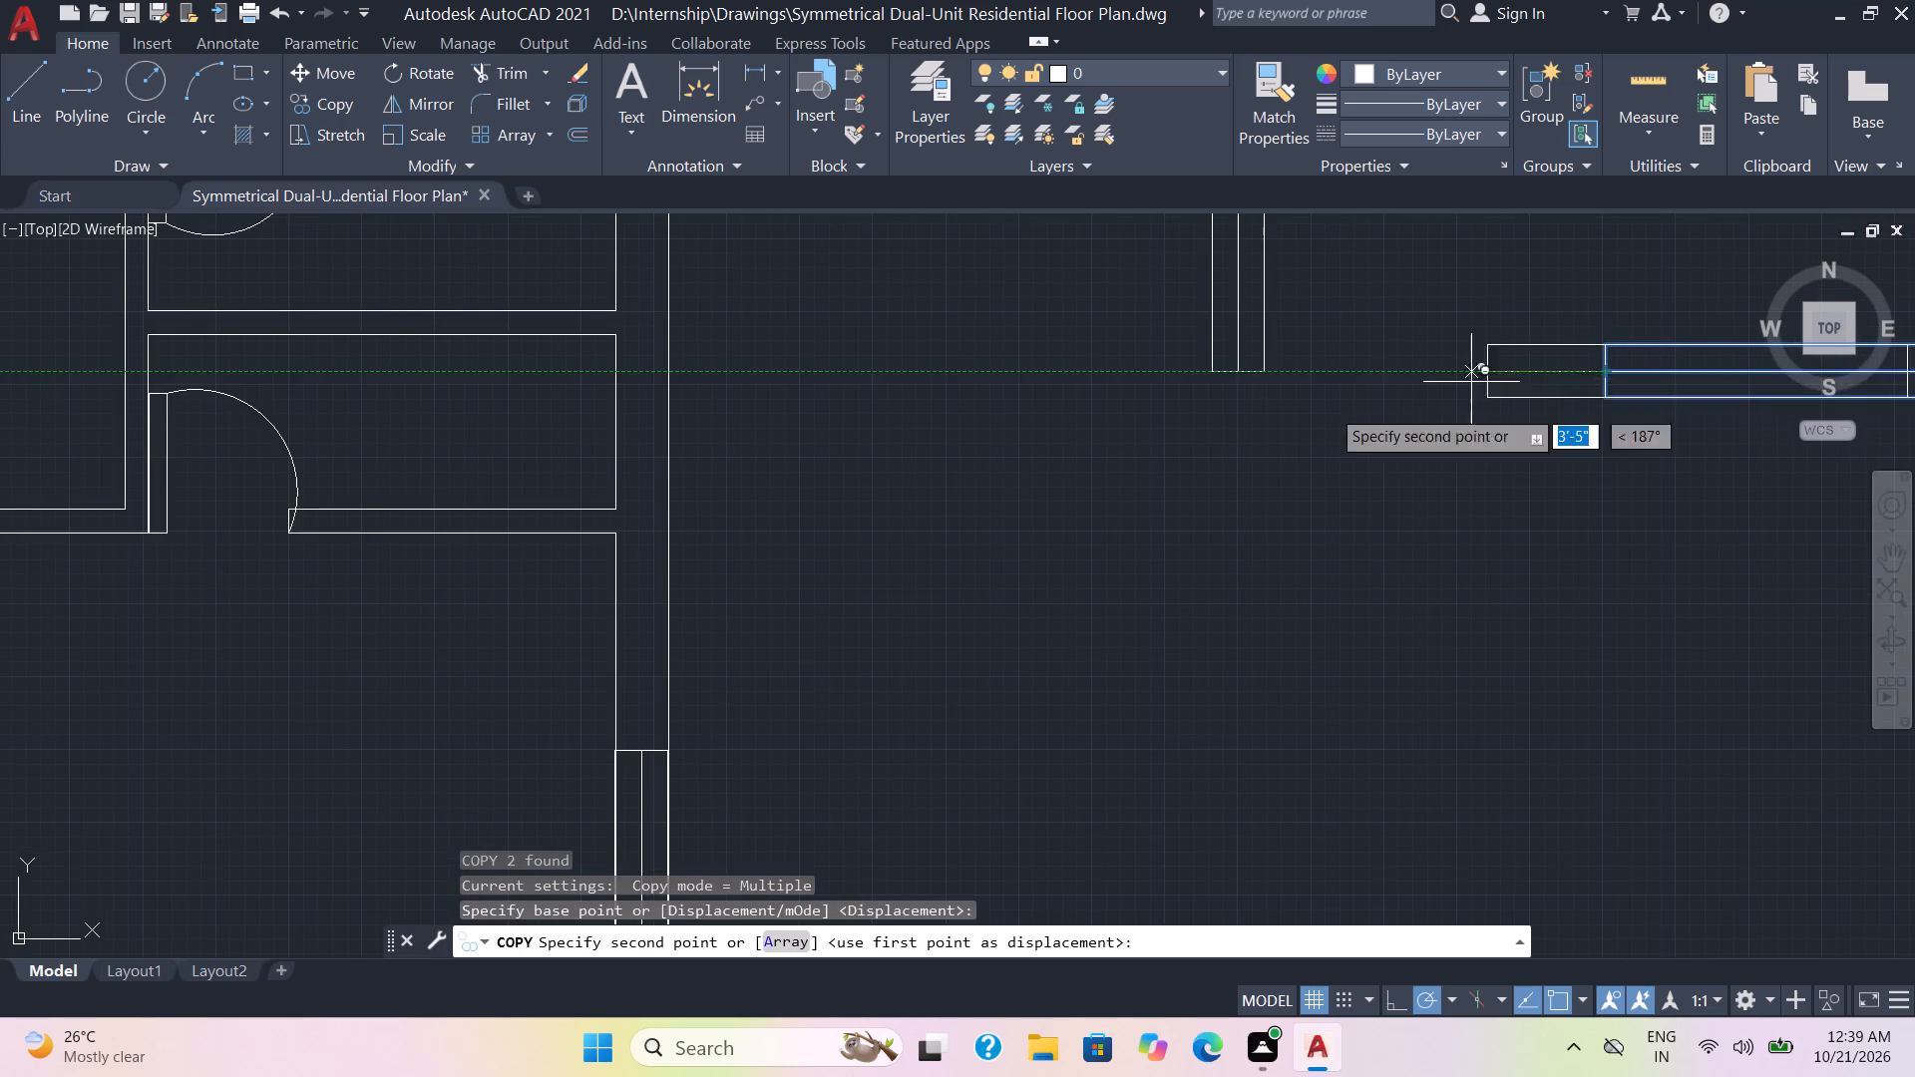
scroll(1165, 448, "down", 4)
middle_click_drag(1109, 527, 1007, 629)
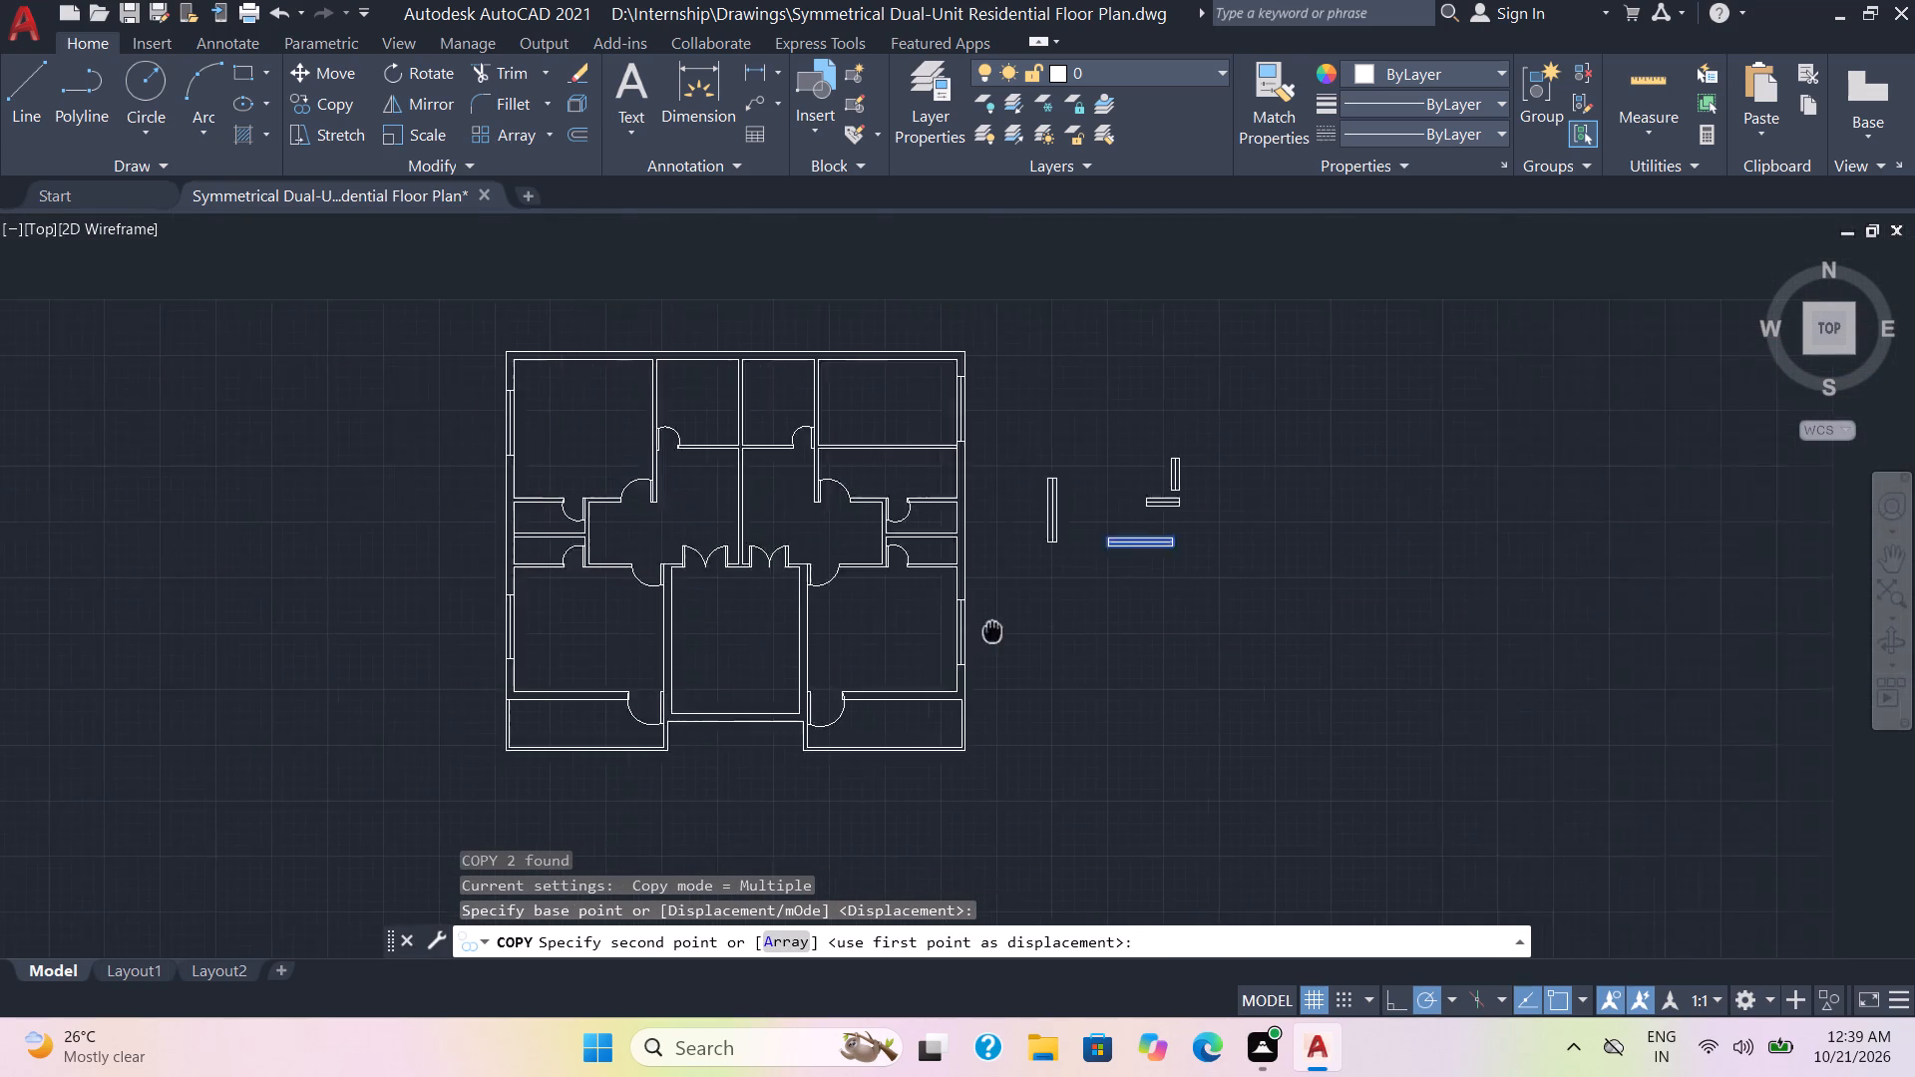
middle_click_drag(1007, 629, 1292, 552)
scroll(853, 598, "up", 3)
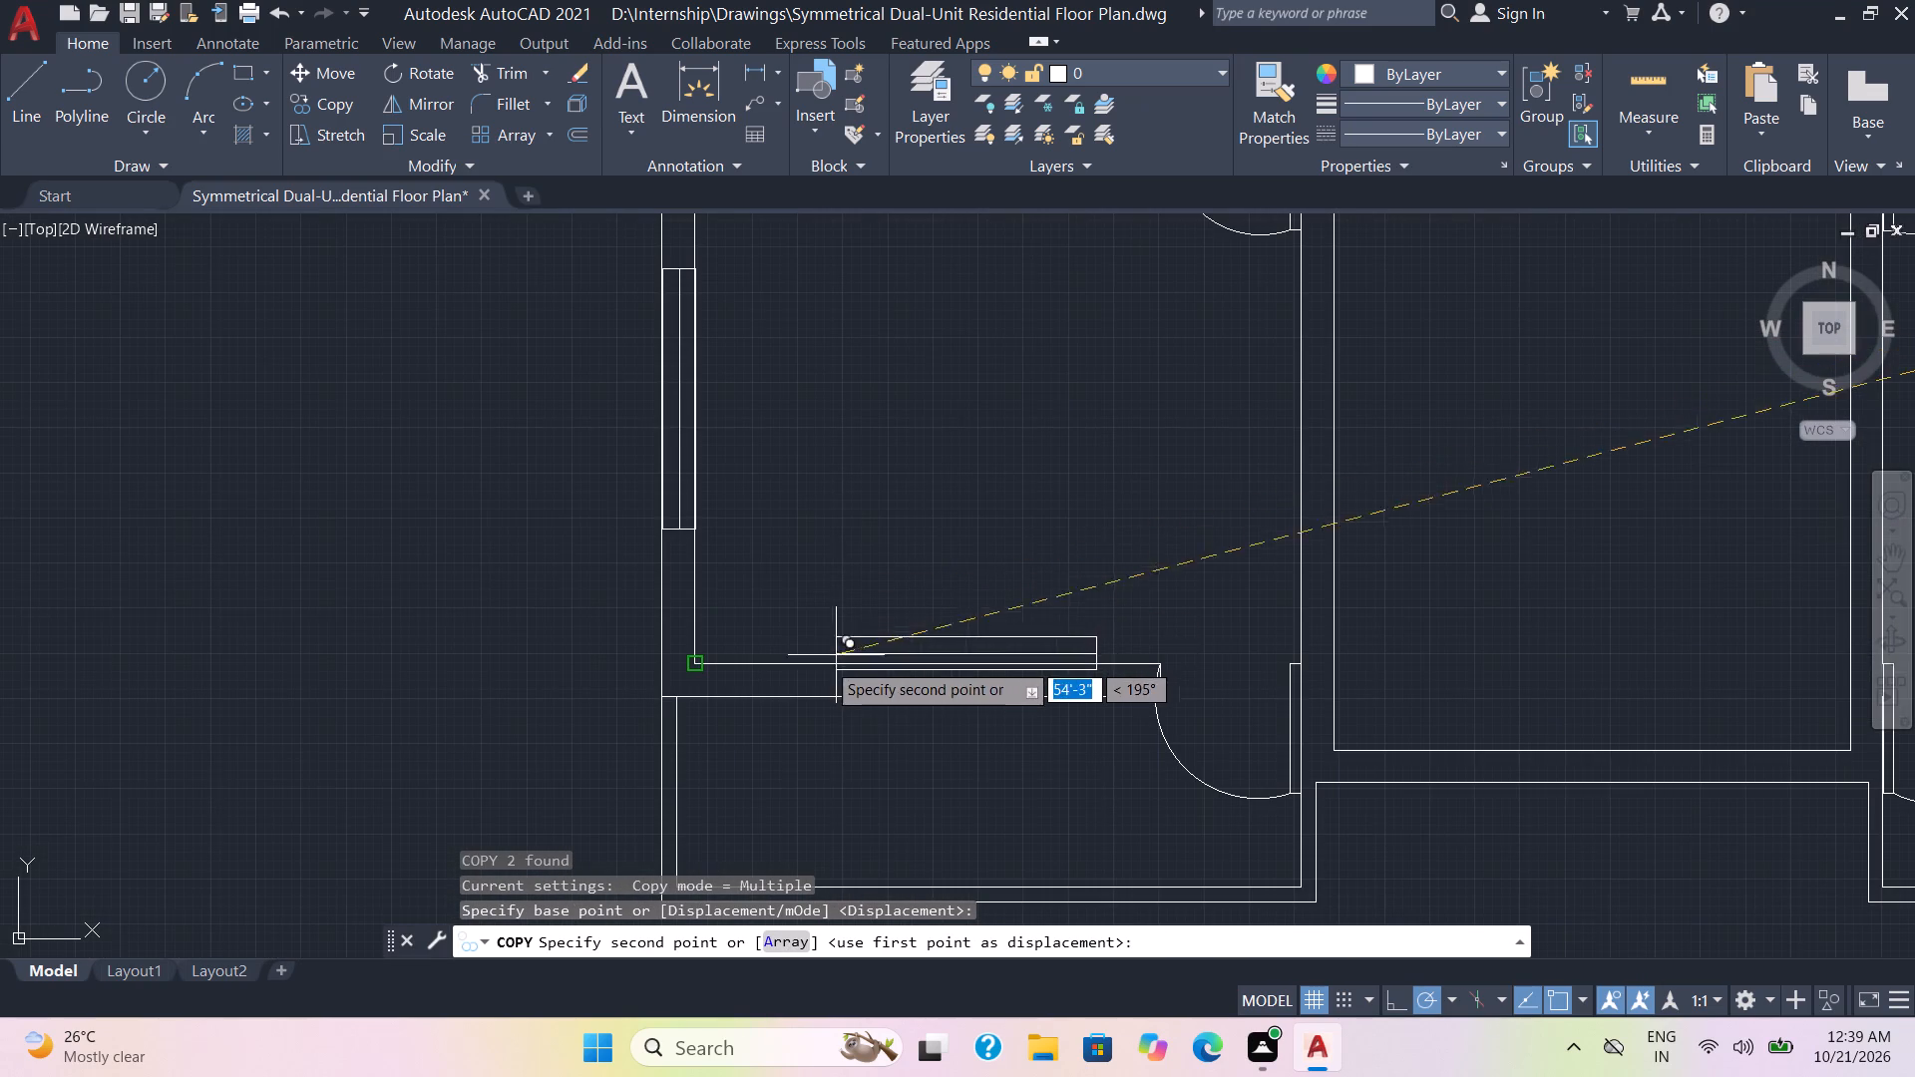
scroll(812, 676, "up", 2)
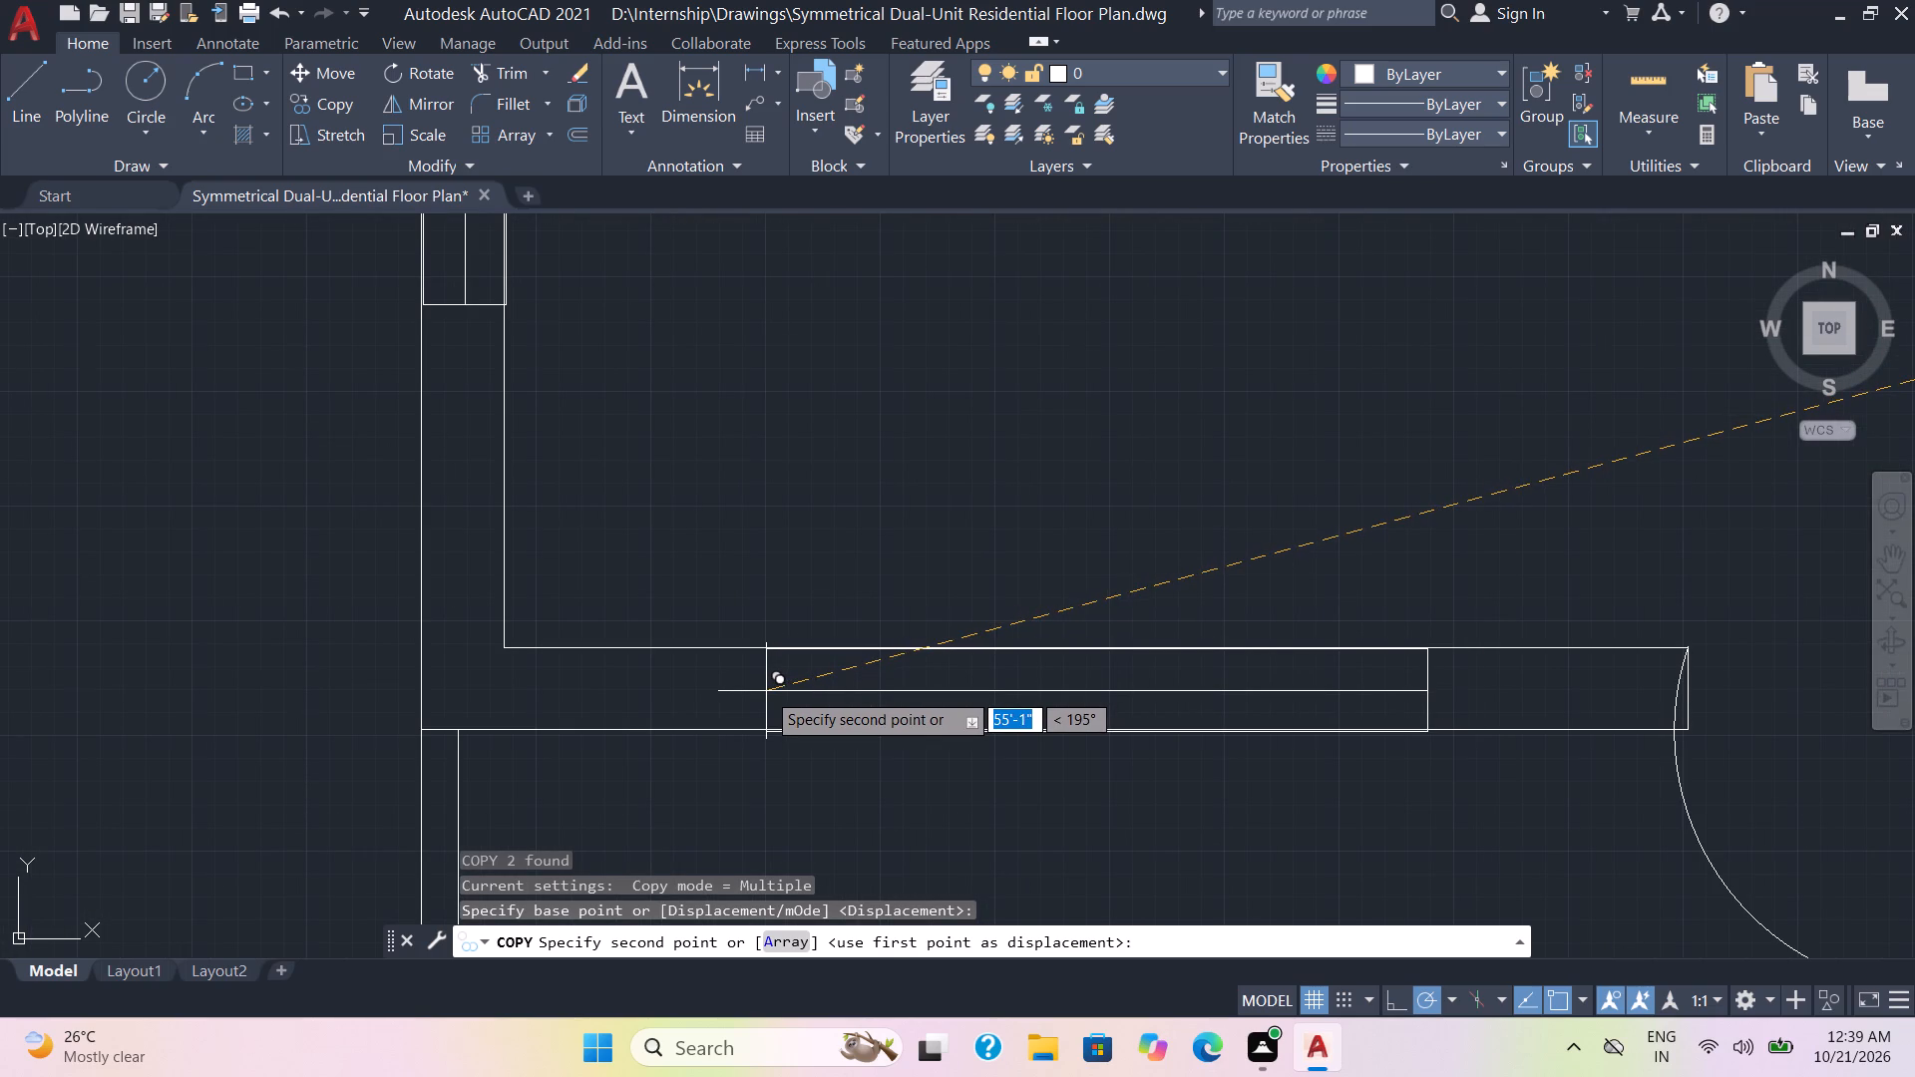
left_click(766, 691)
Place another copy of the horizontal 6' symbol in the bottom outer wall of the central room.
scroll(990, 631, "down", 2)
scroll(1360, 754, "down", 1)
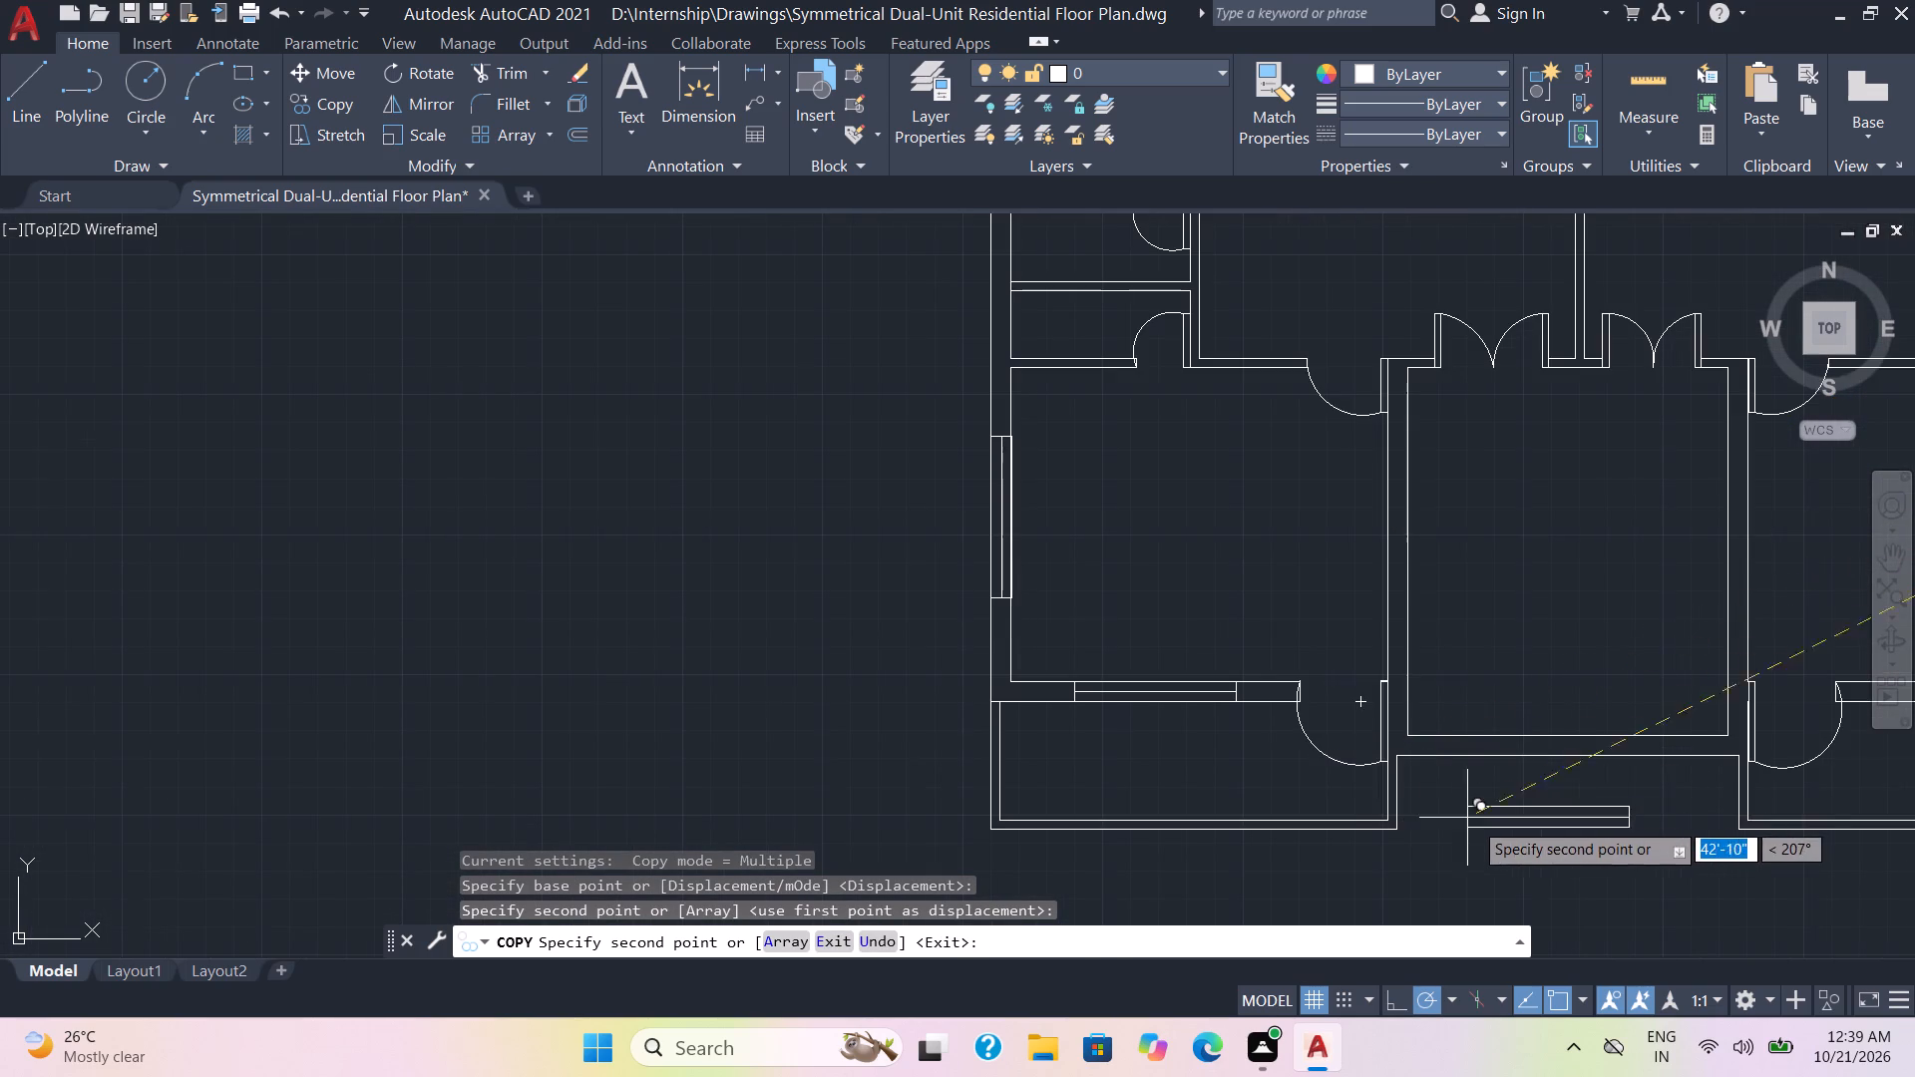
scroll(1500, 756, "up", 2)
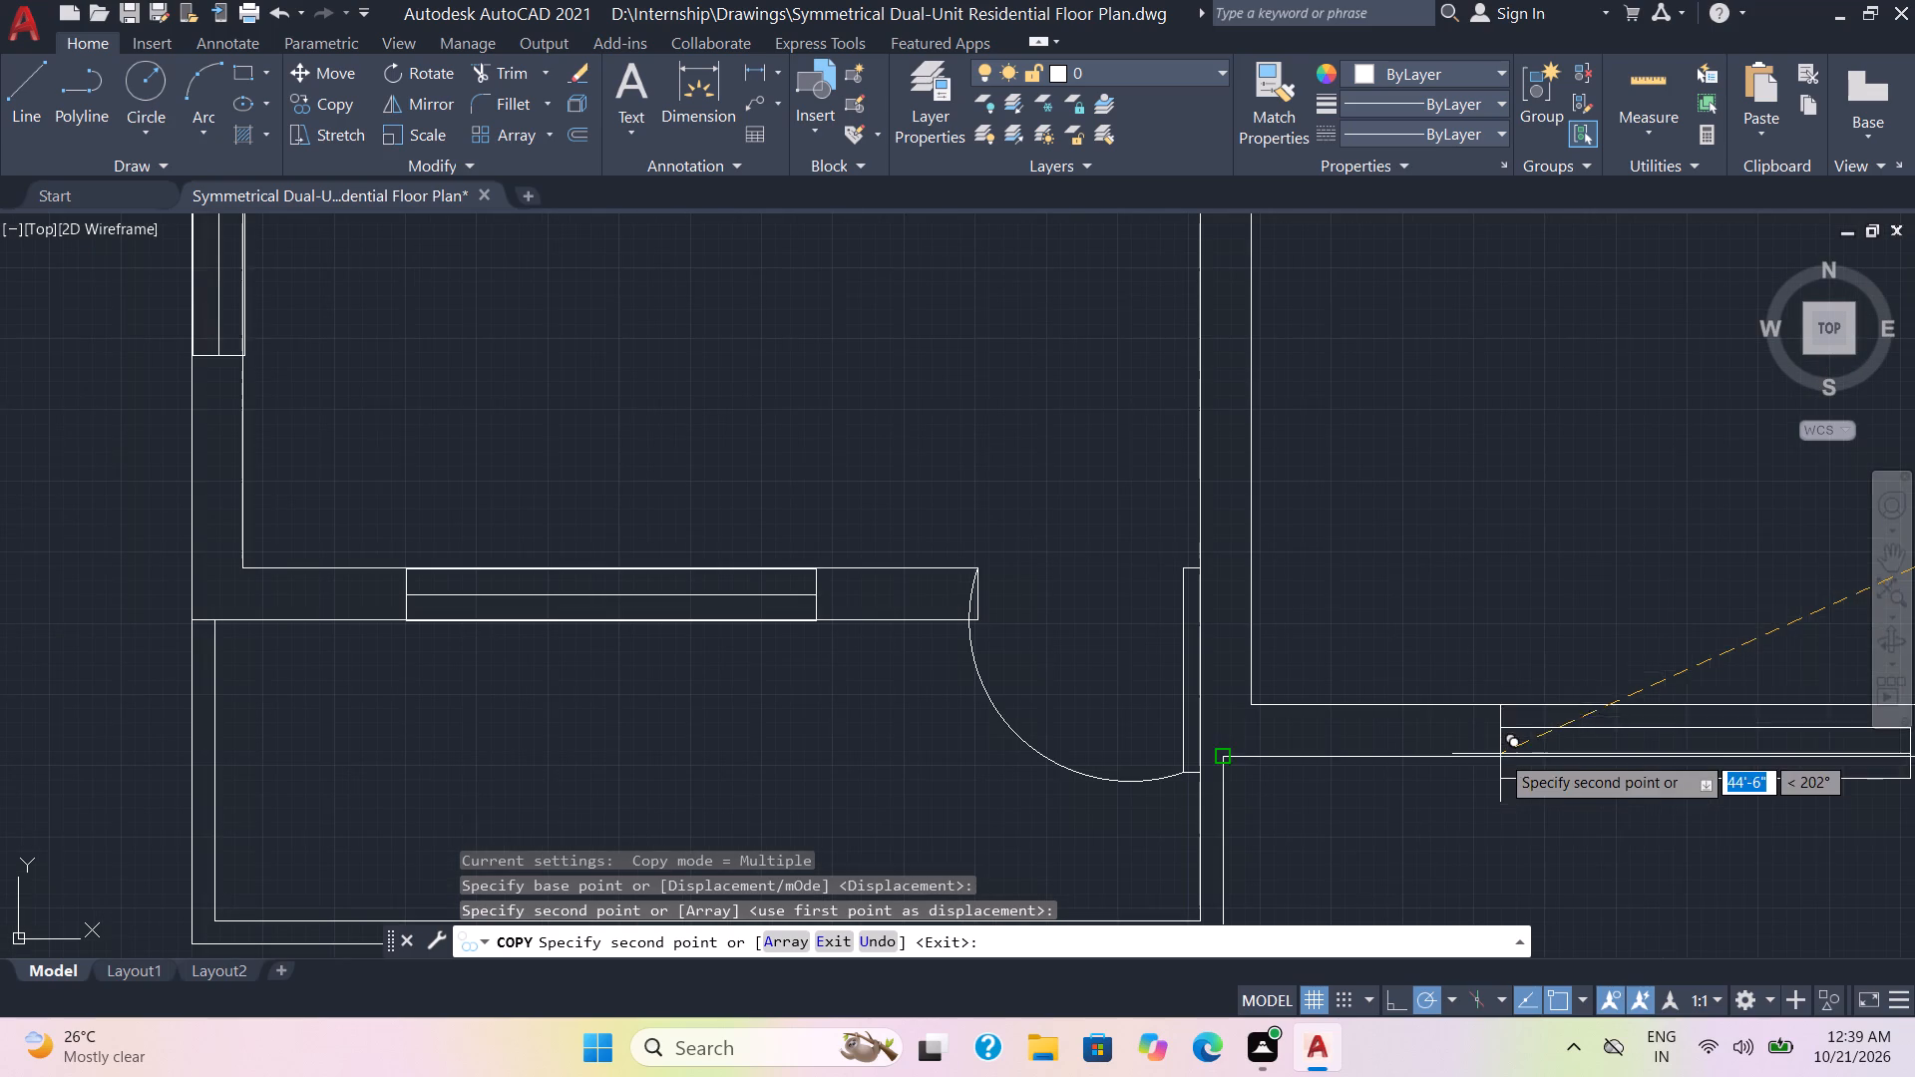
scroll(1465, 741, "up", 1)
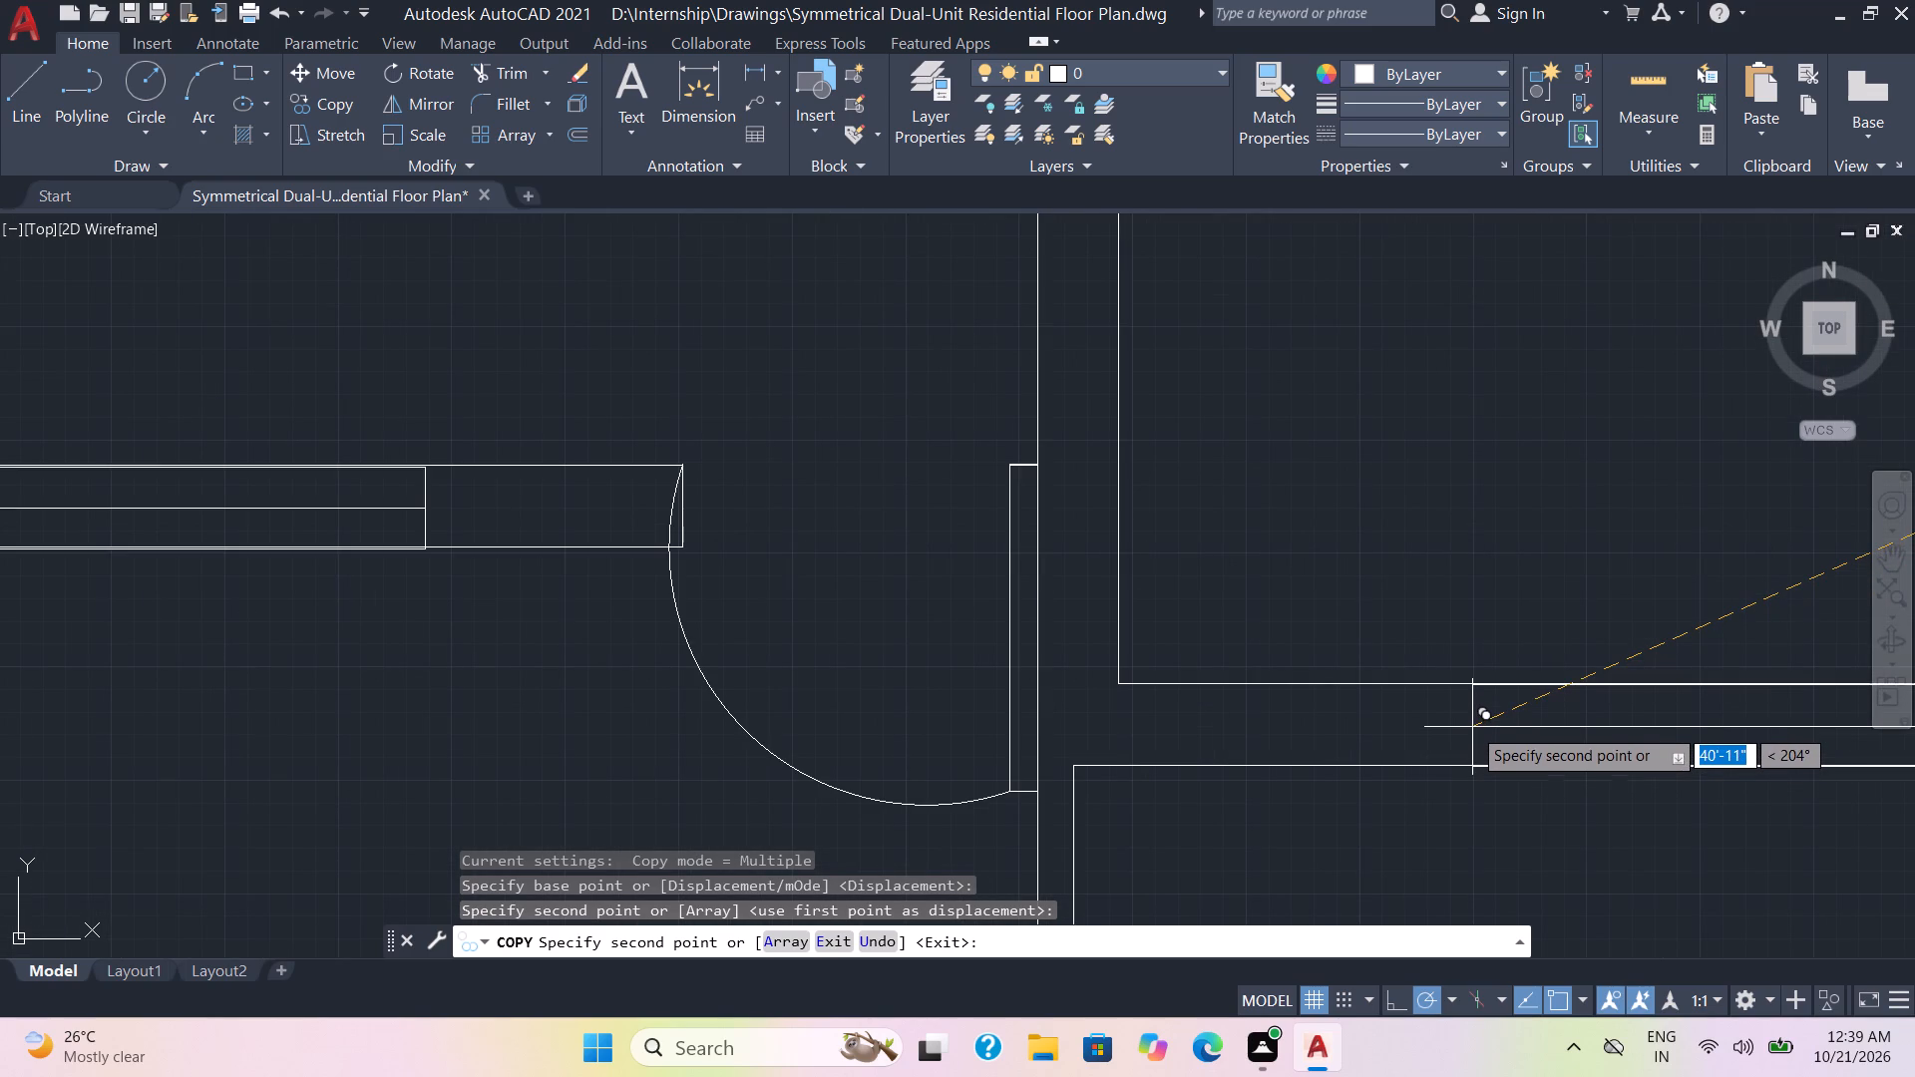
left_click(1472, 727)
Place another copy of the horizontal 6' symbol in the bottom wall of the lower-right room, right of the door.
scroll(1444, 683, "down", 4)
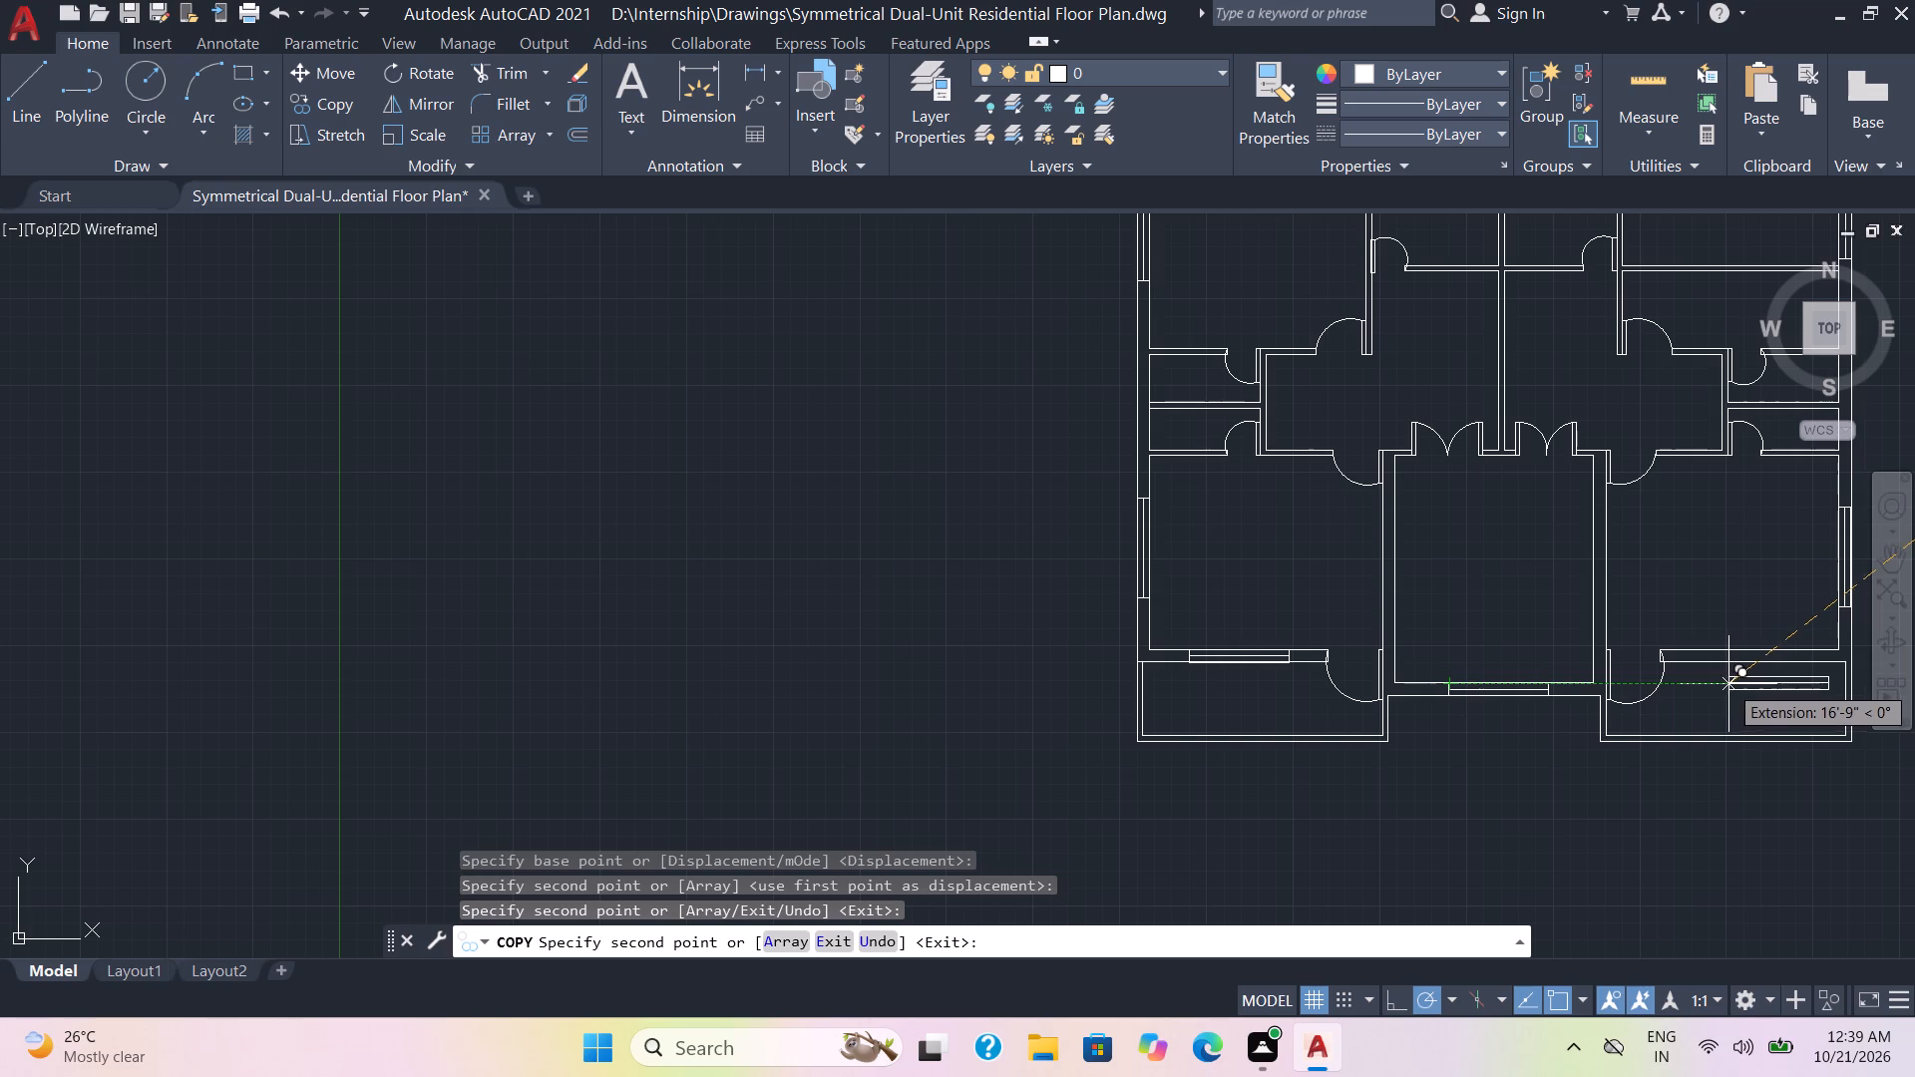
scroll(1728, 684, "up", 2)
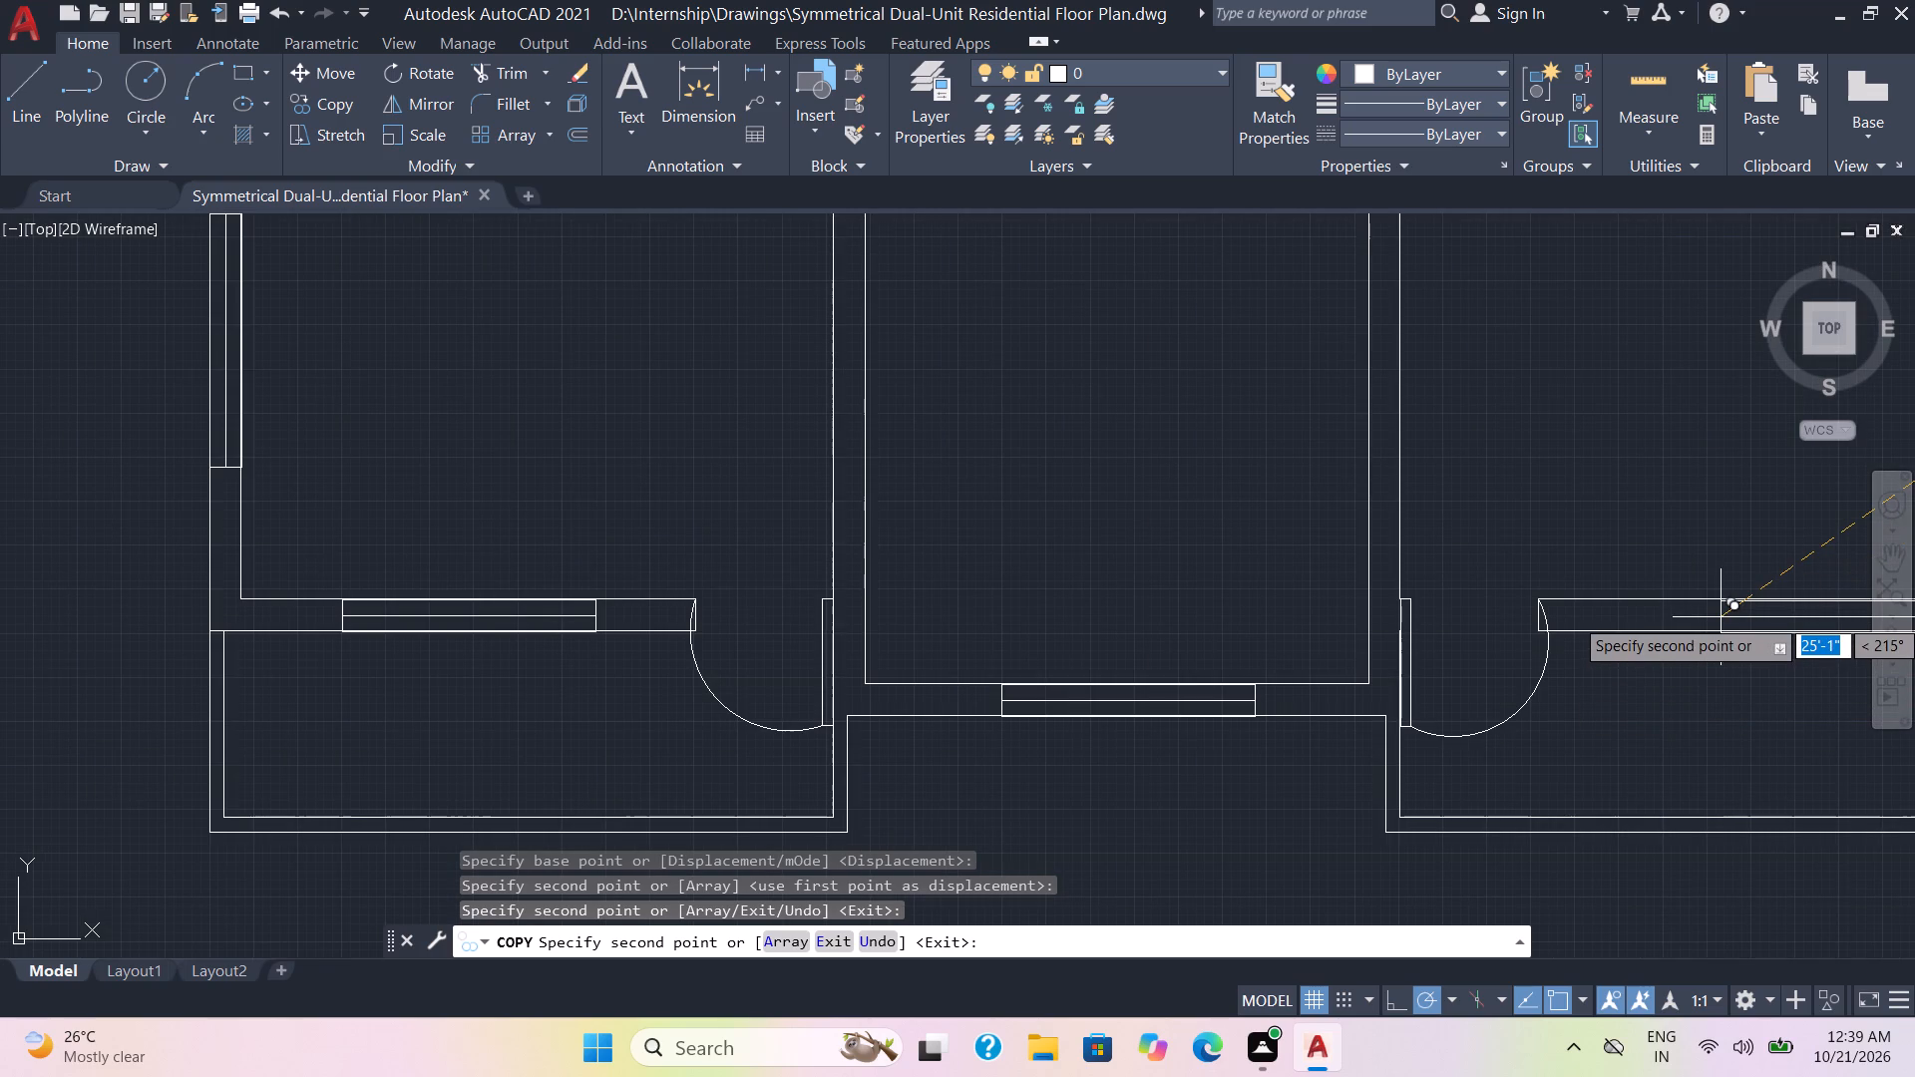
left_click(1721, 614)
Place another copy of the horizontal 6' symbol in the top outer wall of the upper-left corner room.
scroll(1503, 614, "down", 2)
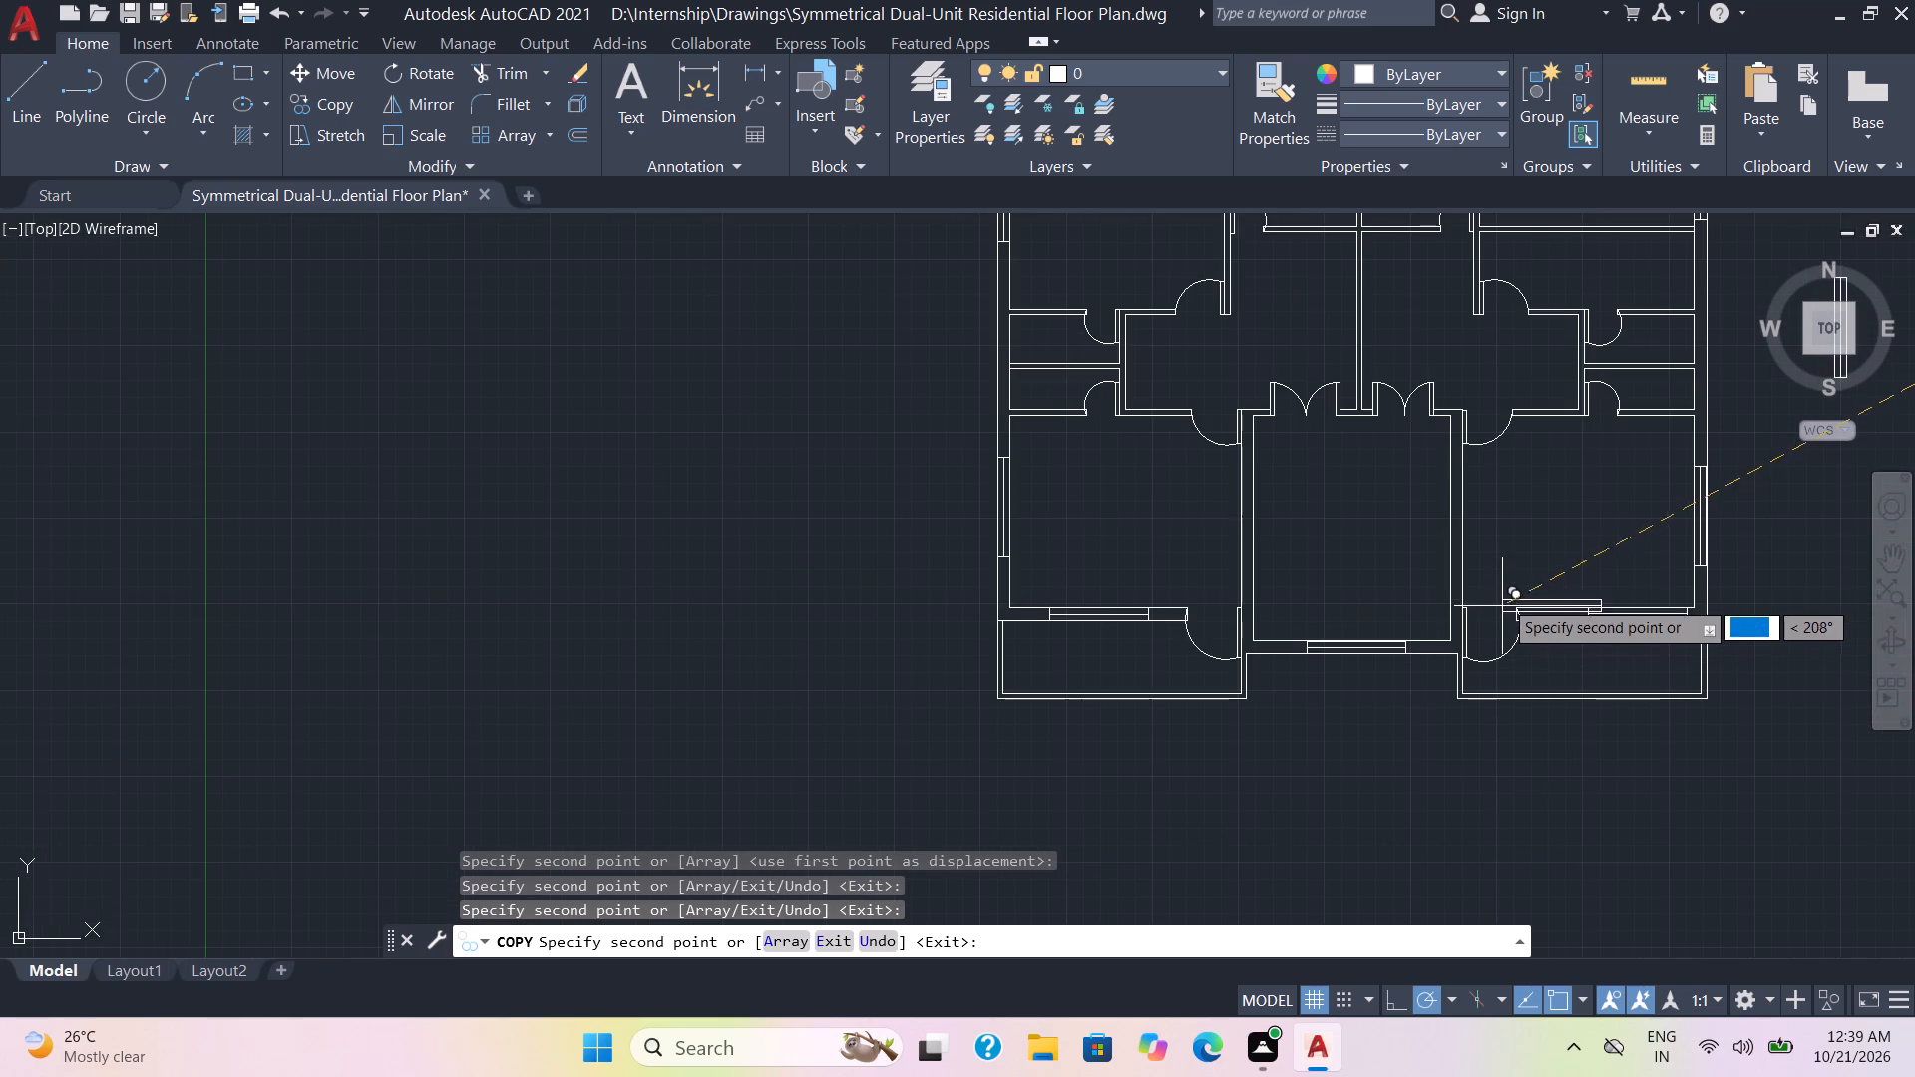
middle_click_drag(1518, 537, 1420, 808)
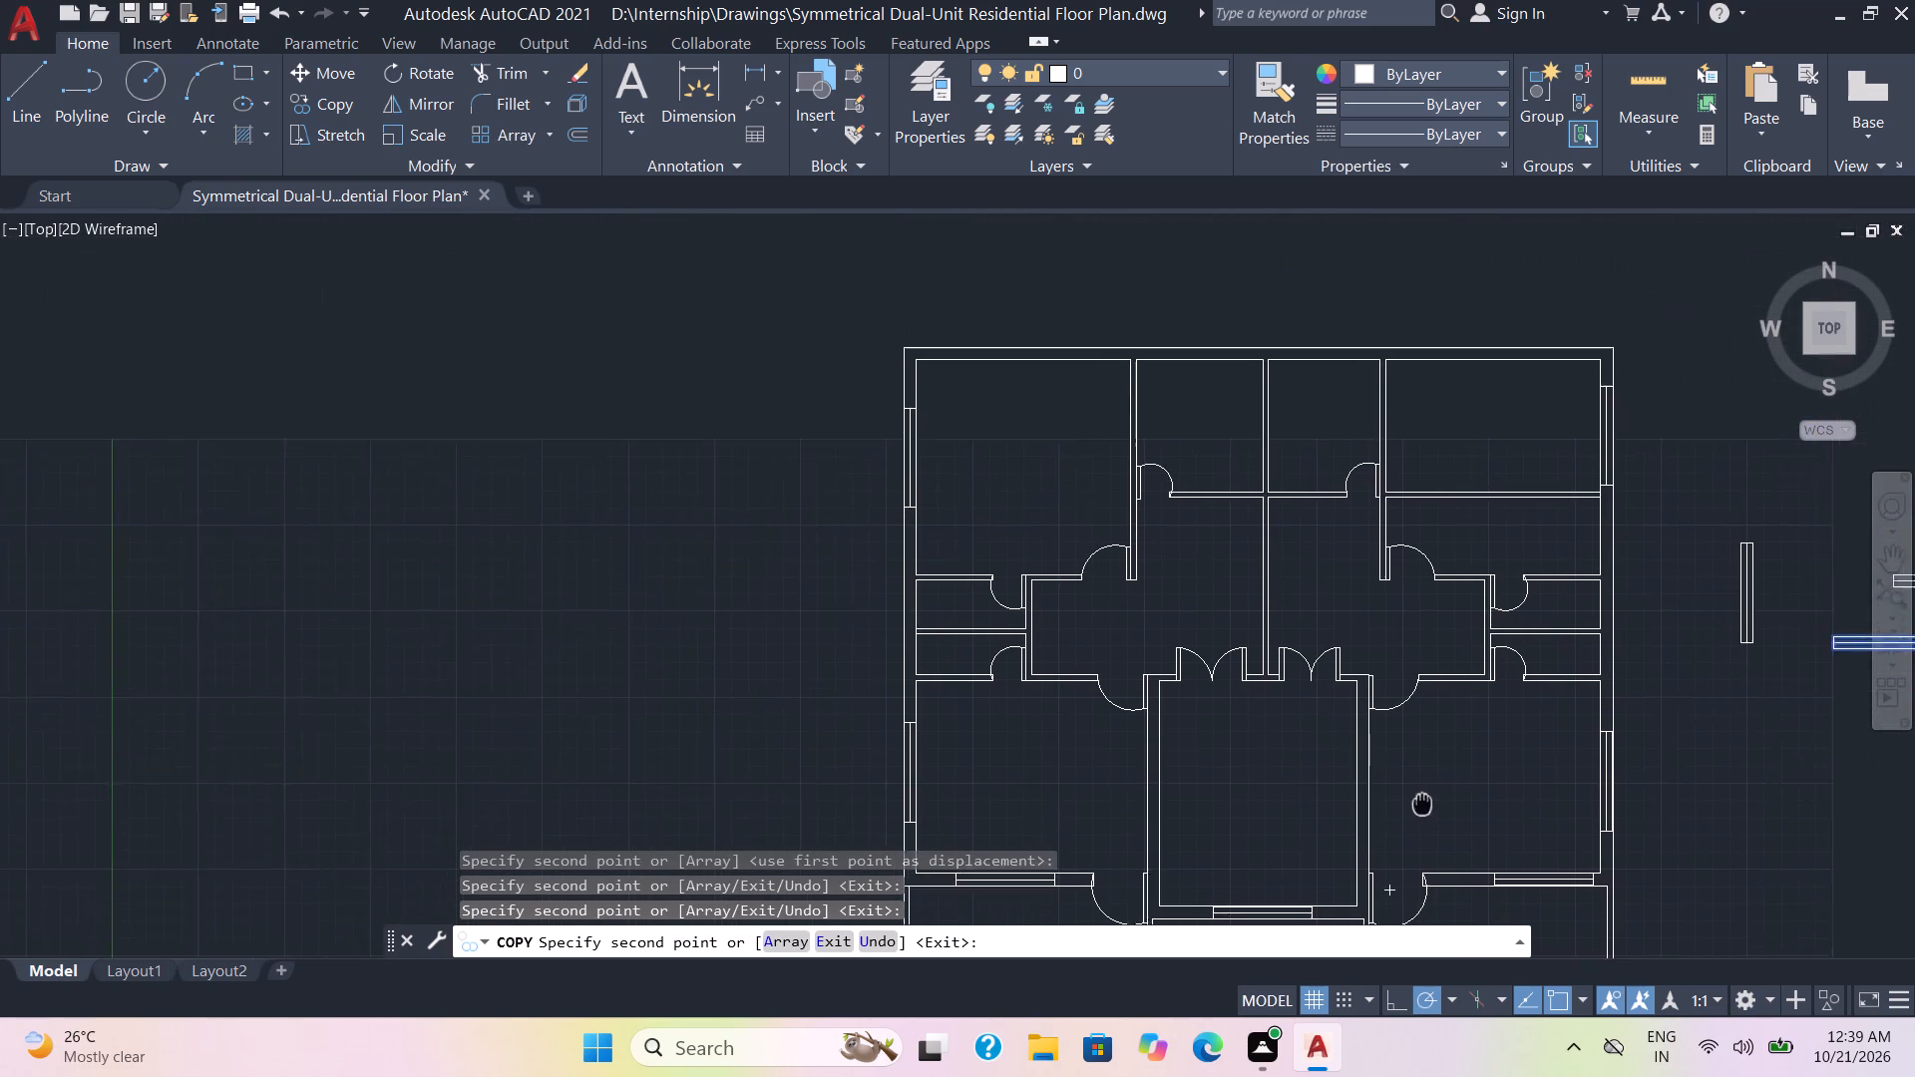
middle_click_drag(1420, 808, 1407, 829)
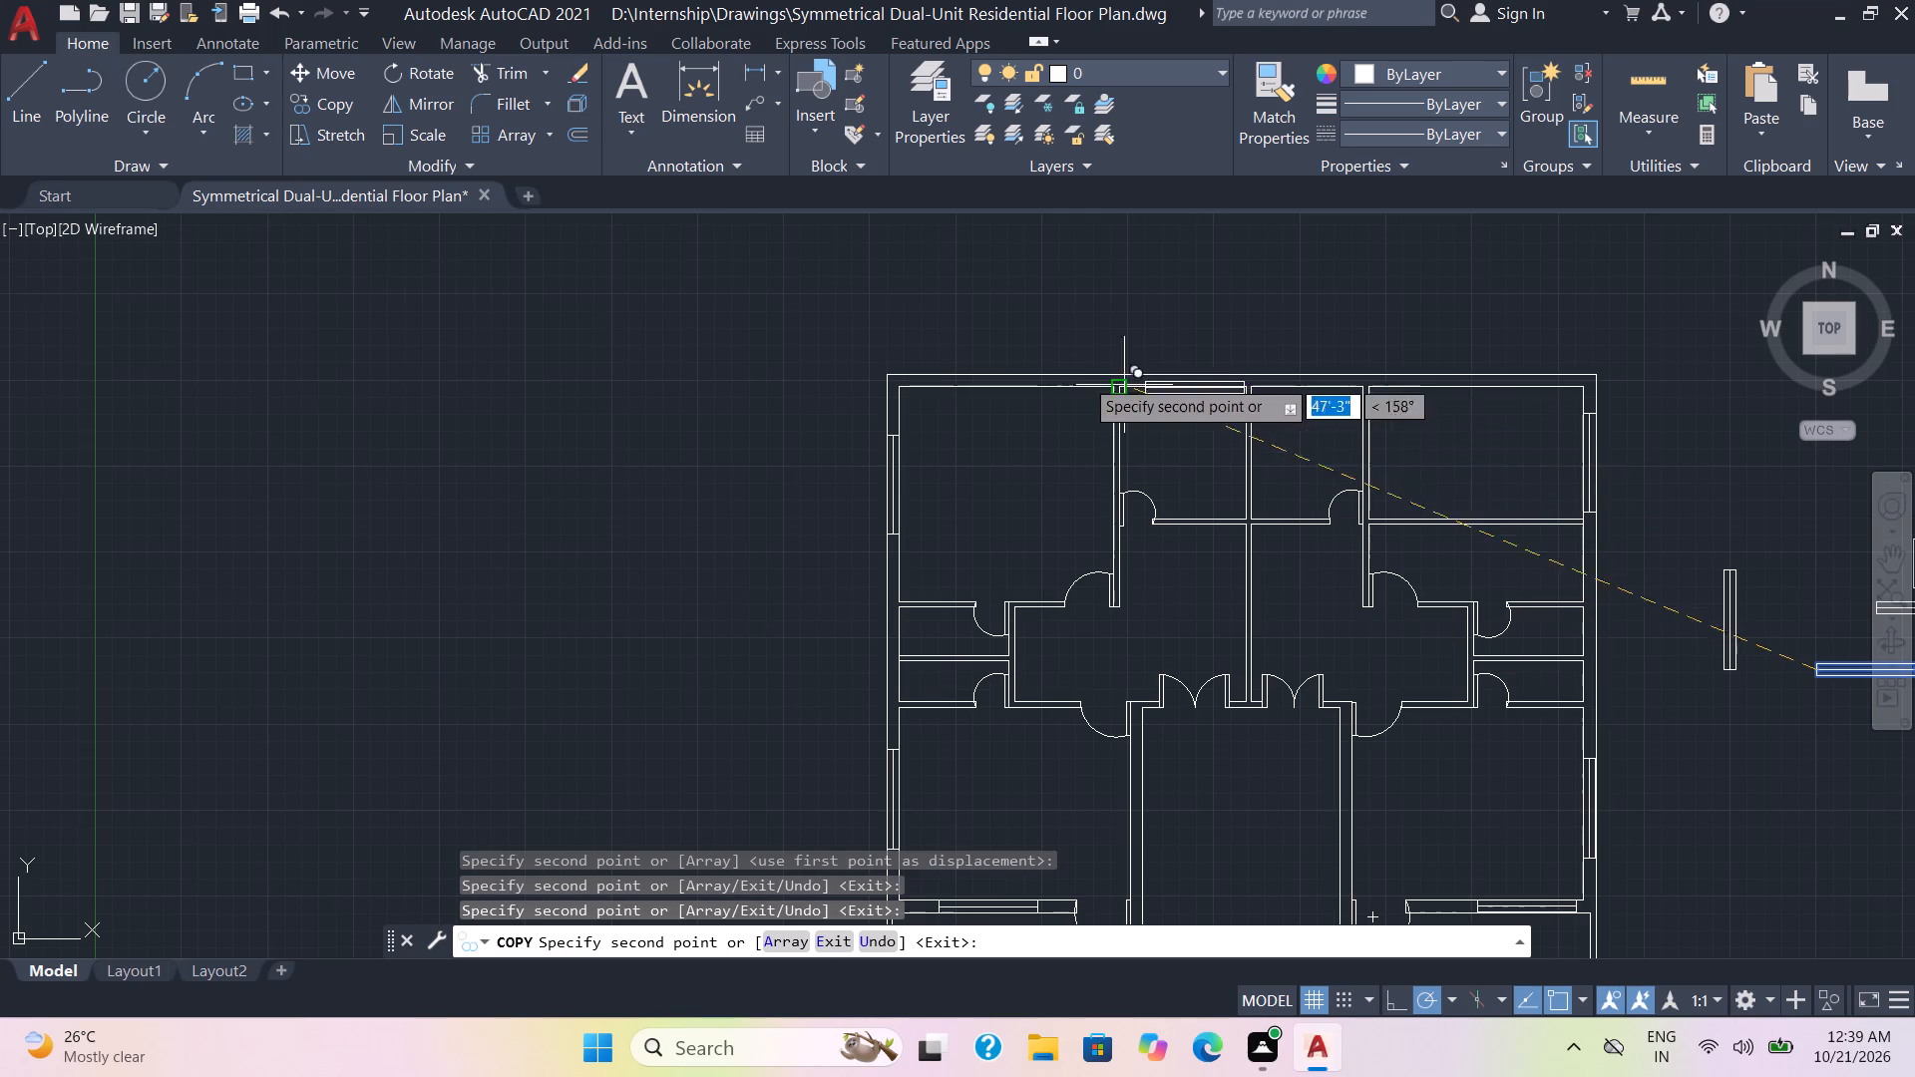
scroll(962, 371, "up", 4)
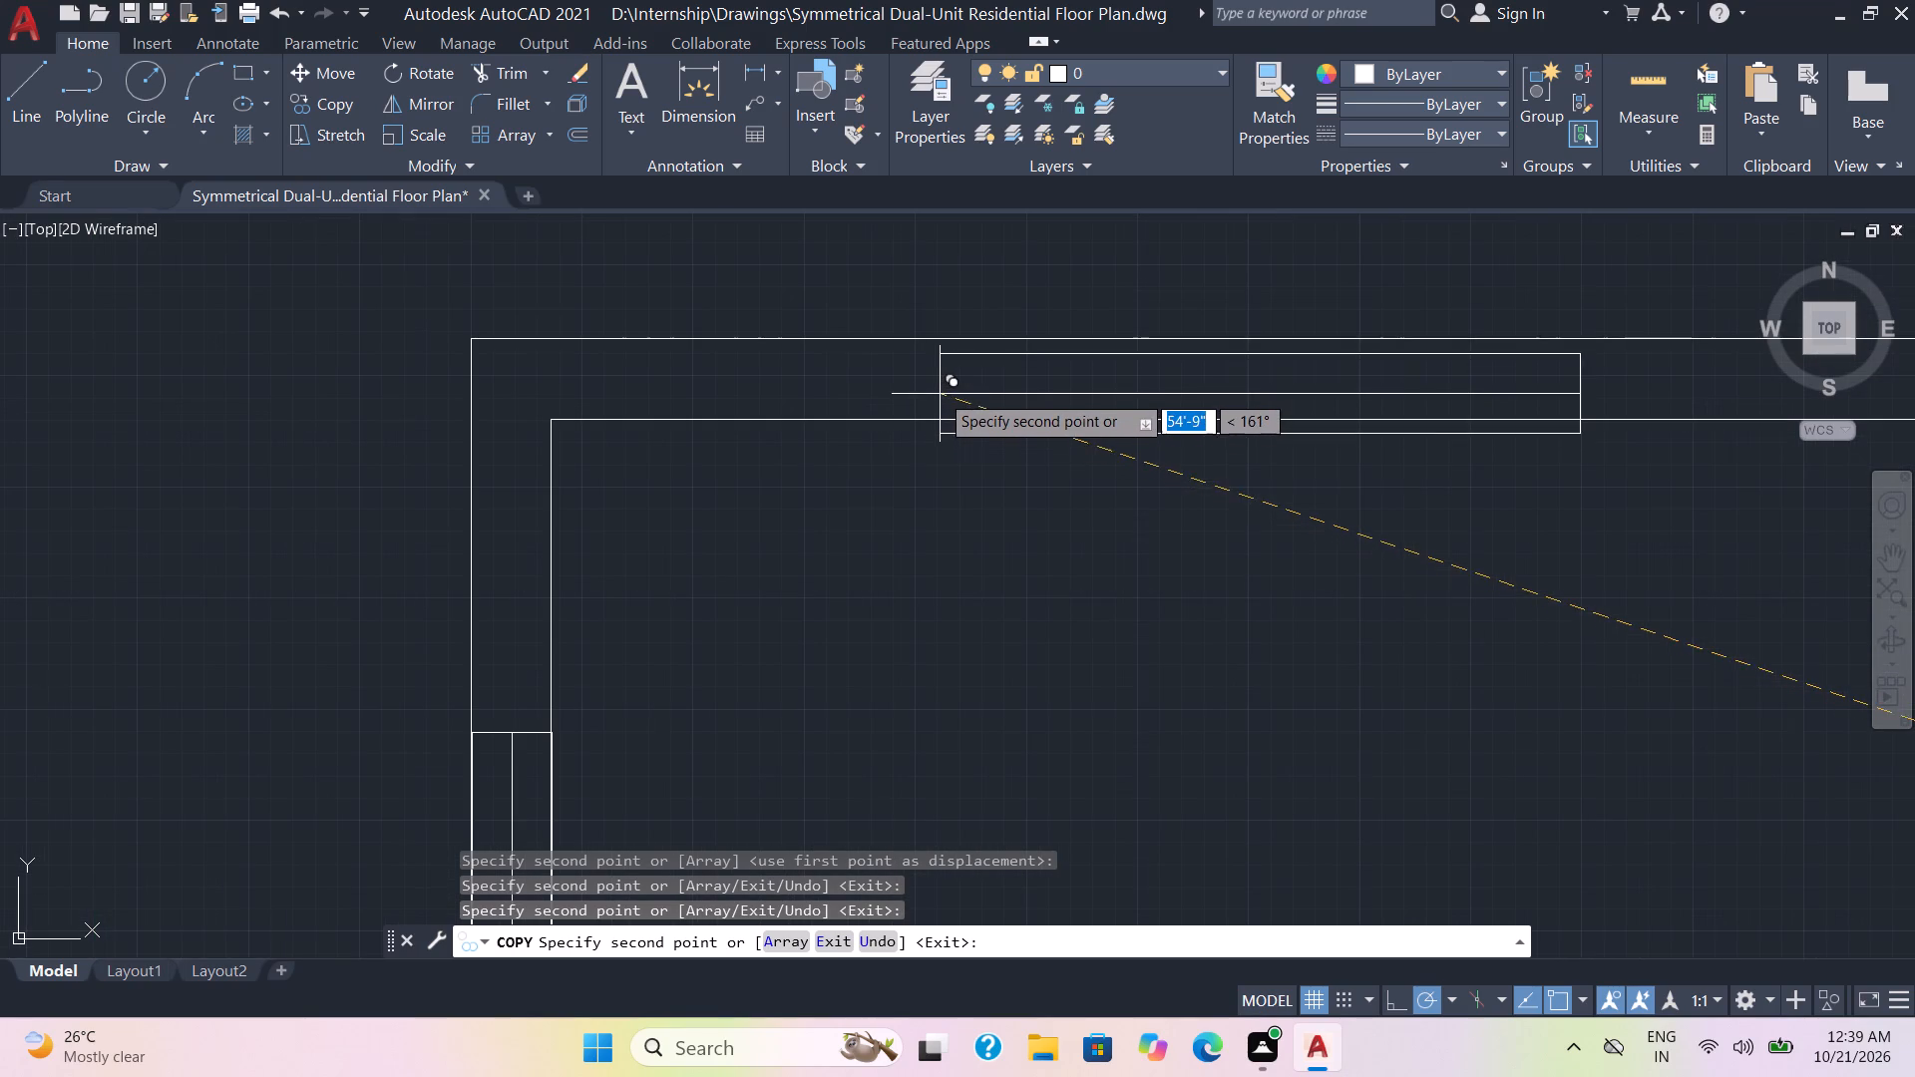
left_click(940, 380)
Place another copy of the horizontal 6' symbol in the top outer wall of the upper-right corner room and end the copying.
scroll(988, 428, "down", 2)
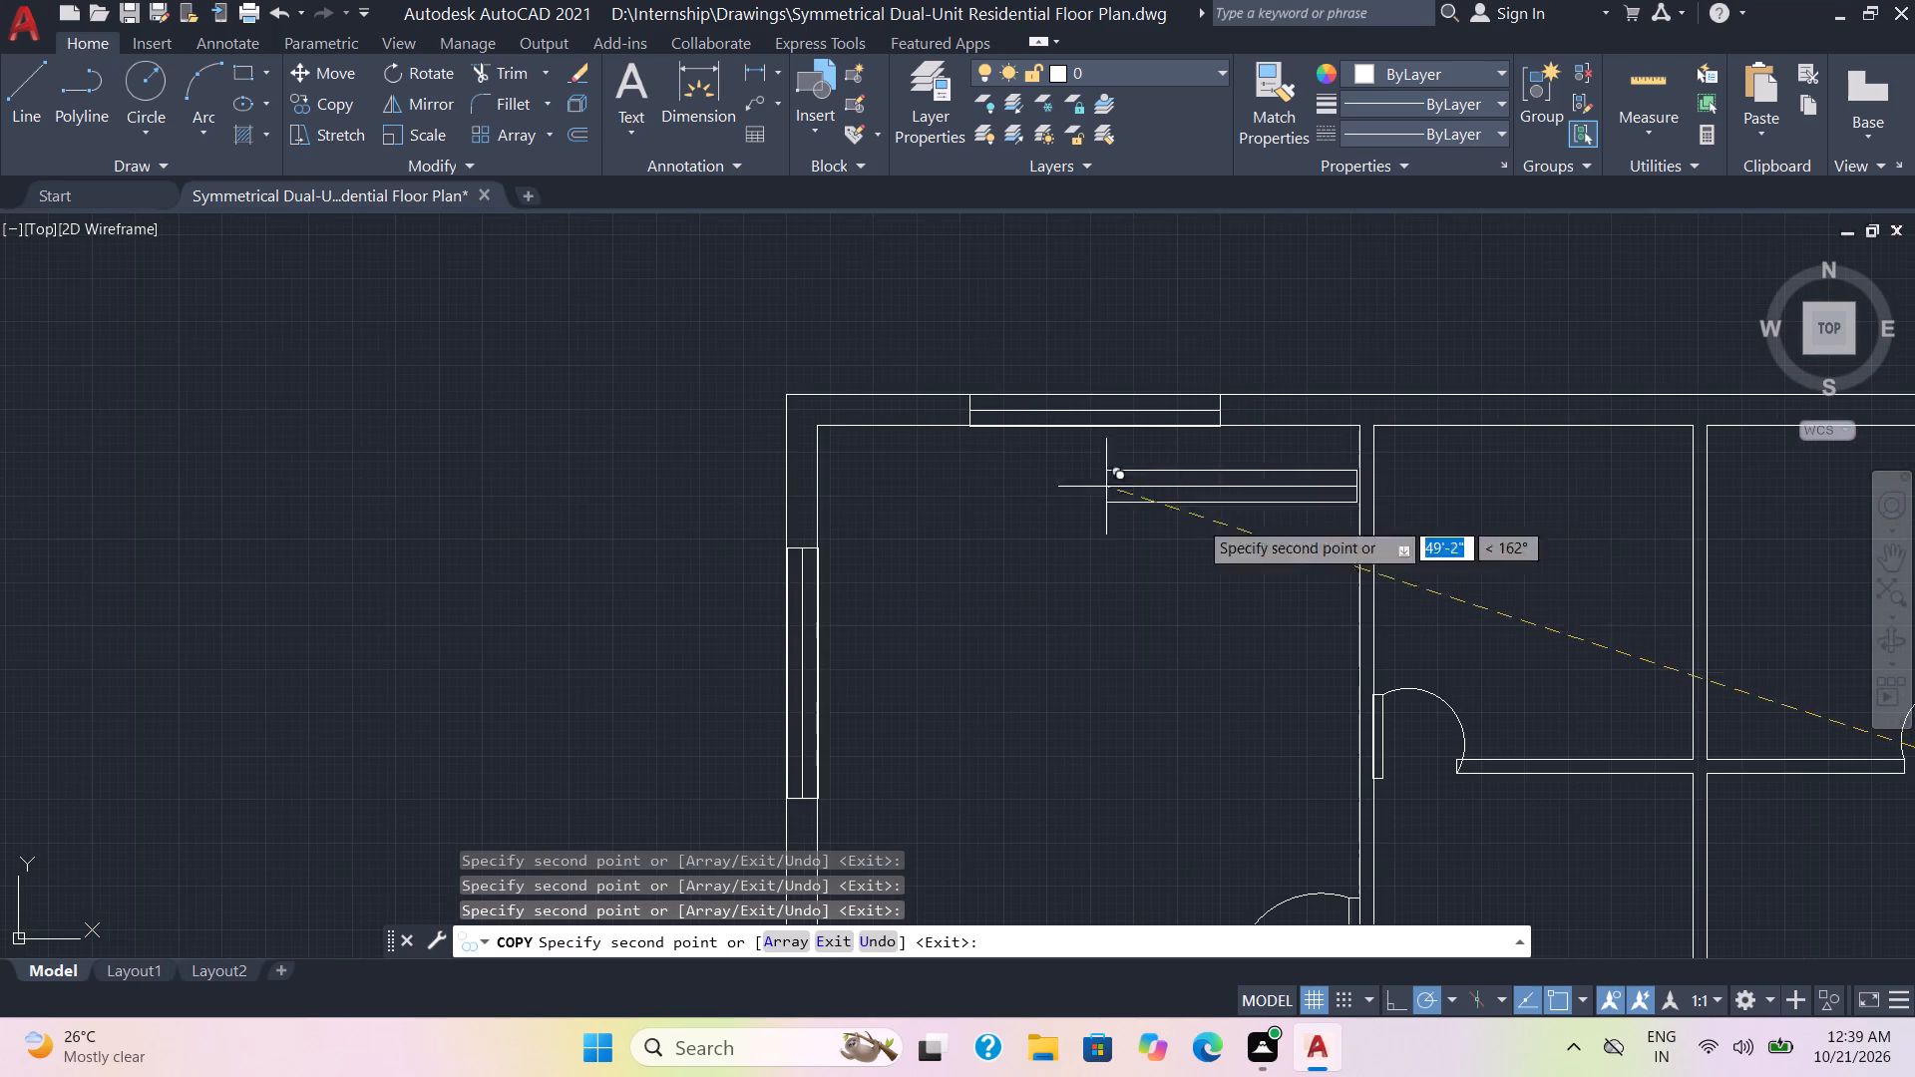
middle_click_drag(1375, 555, 718, 459)
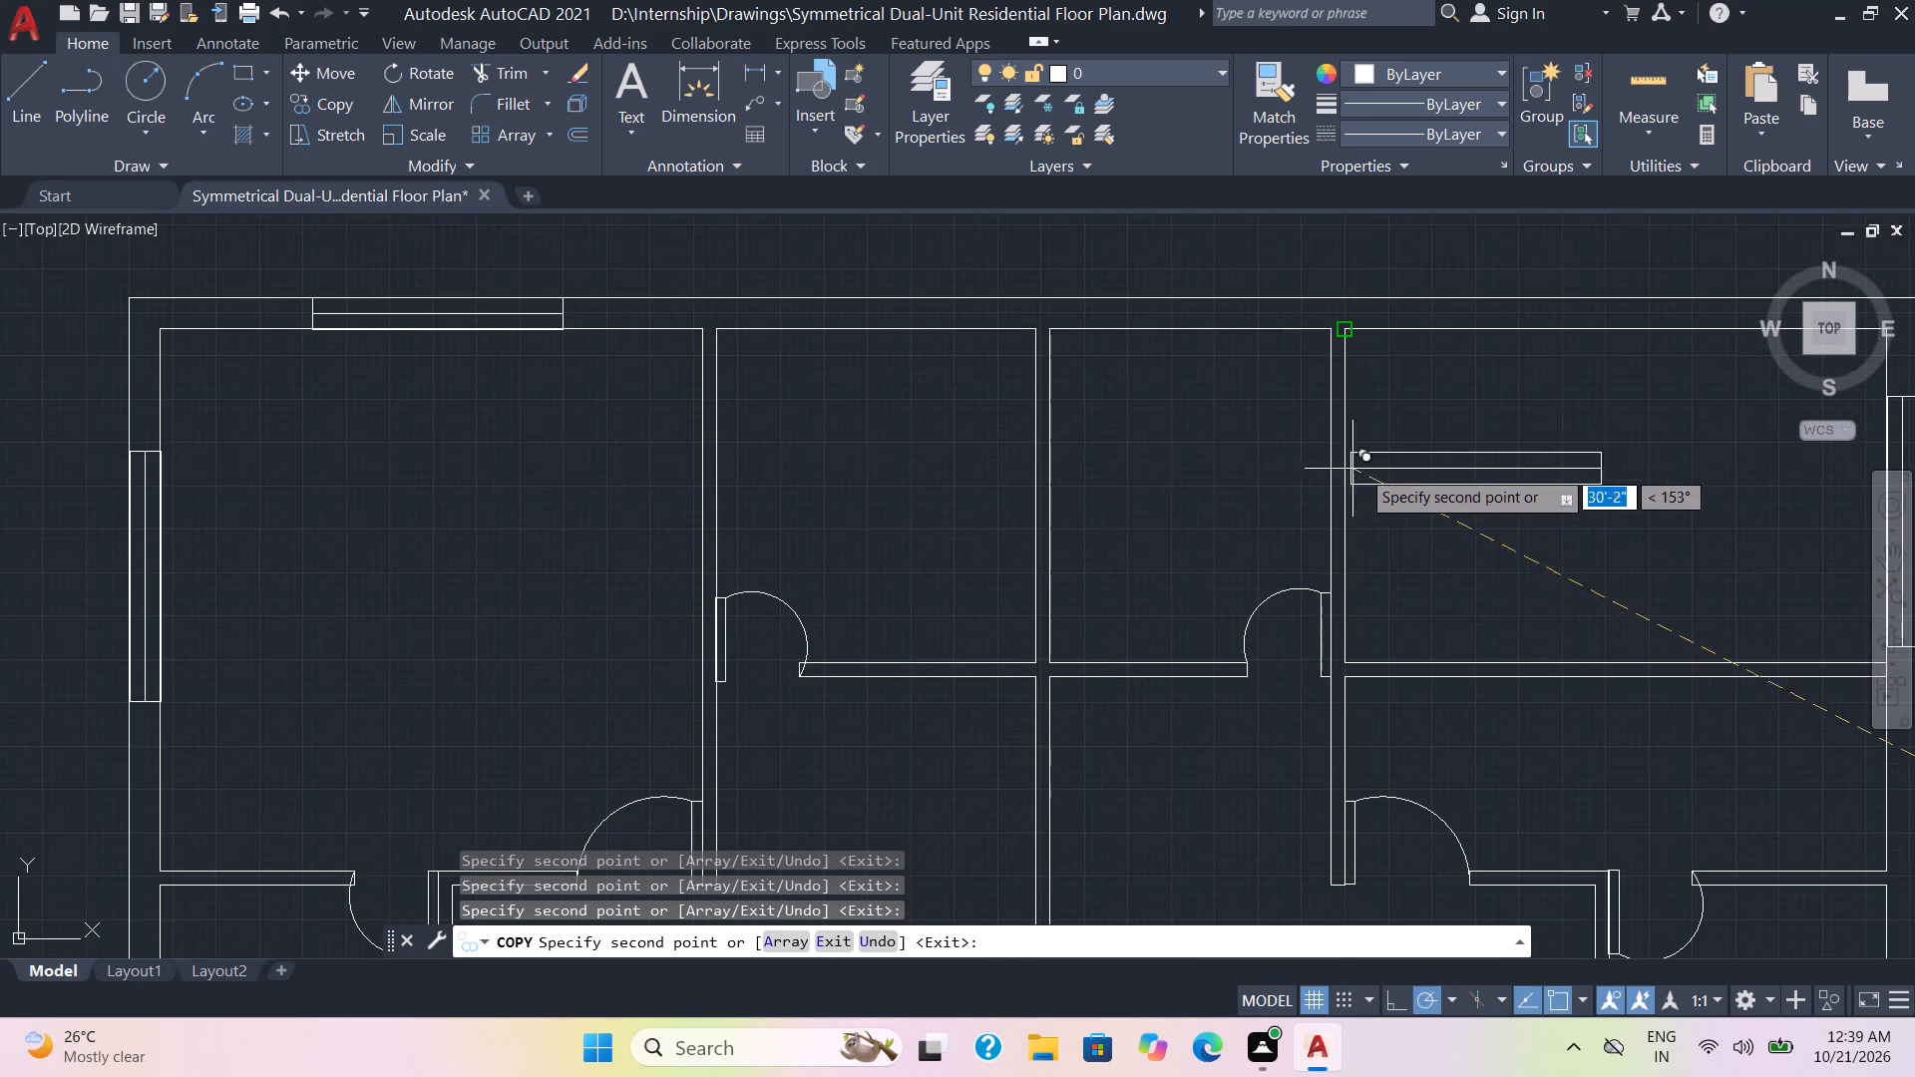
middle_click_drag(1421, 467, 1084, 532)
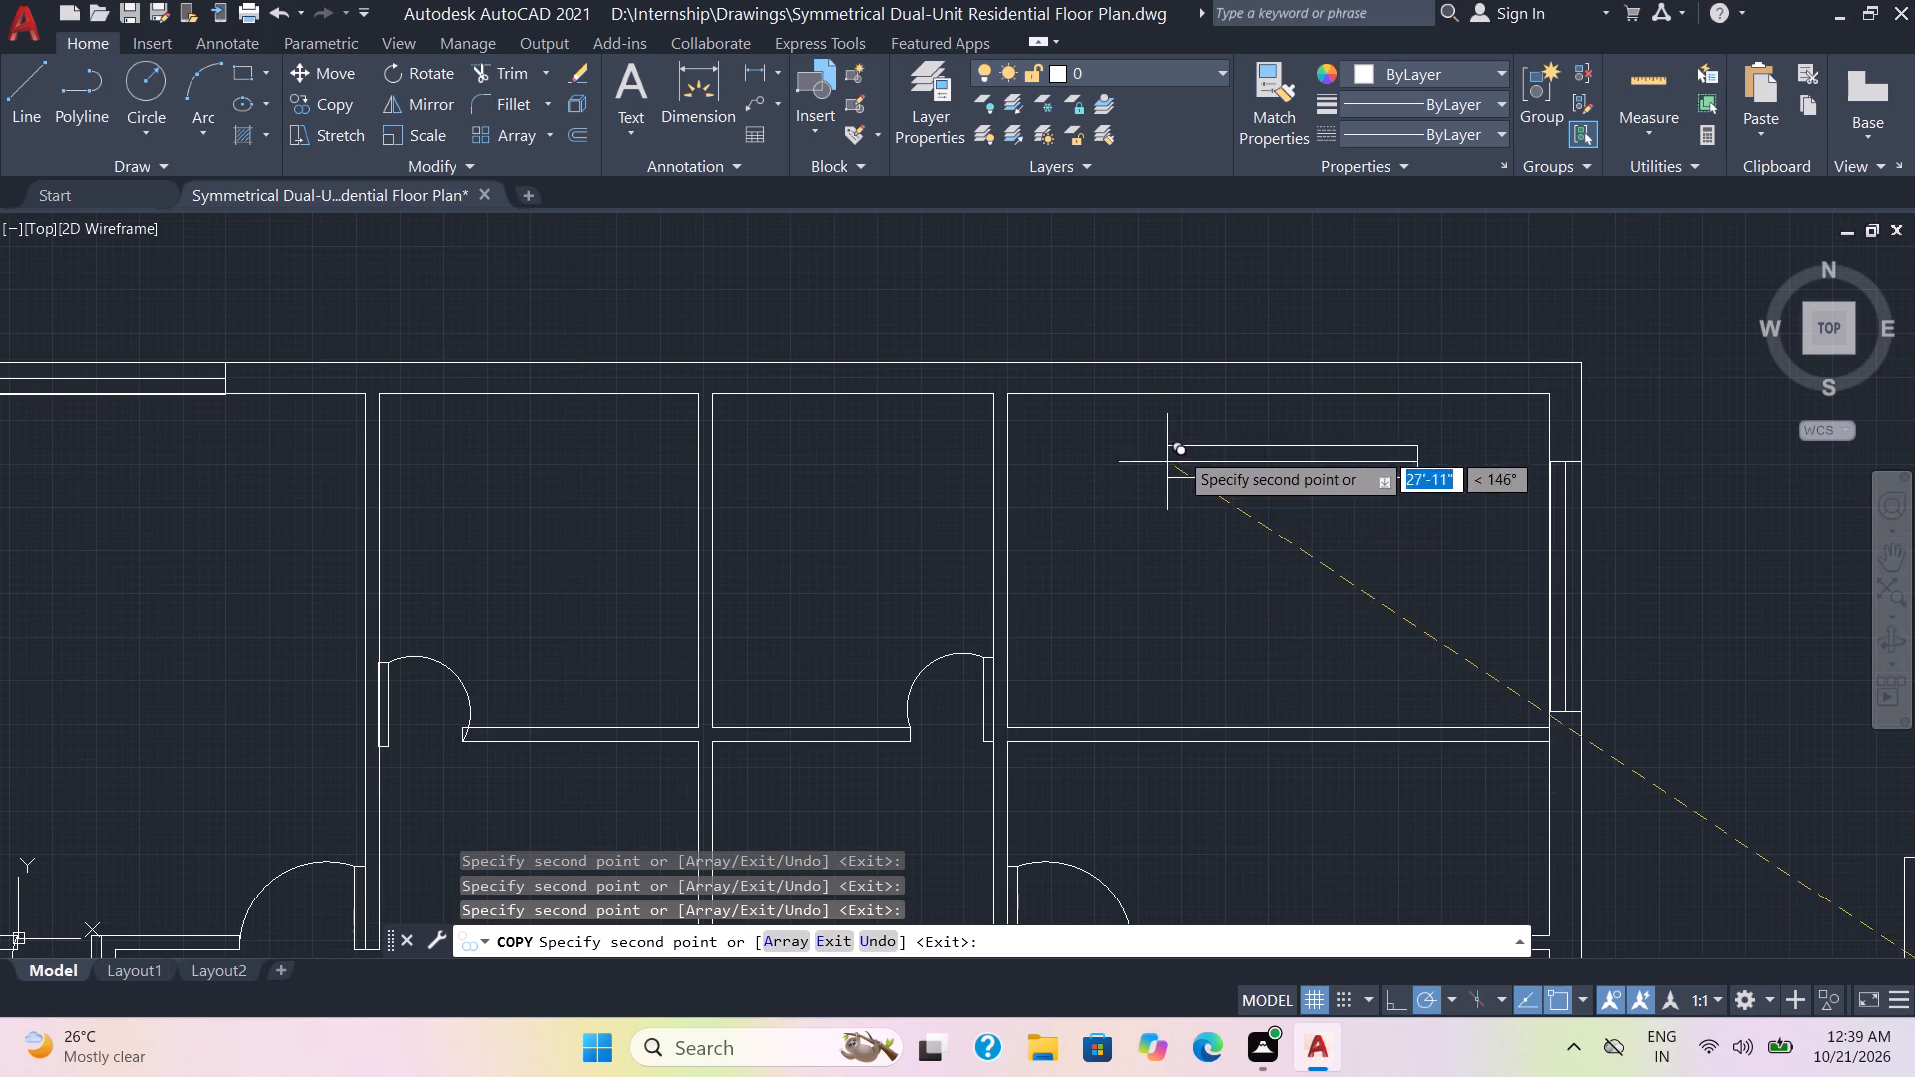
scroll(1166, 381, "up", 2)
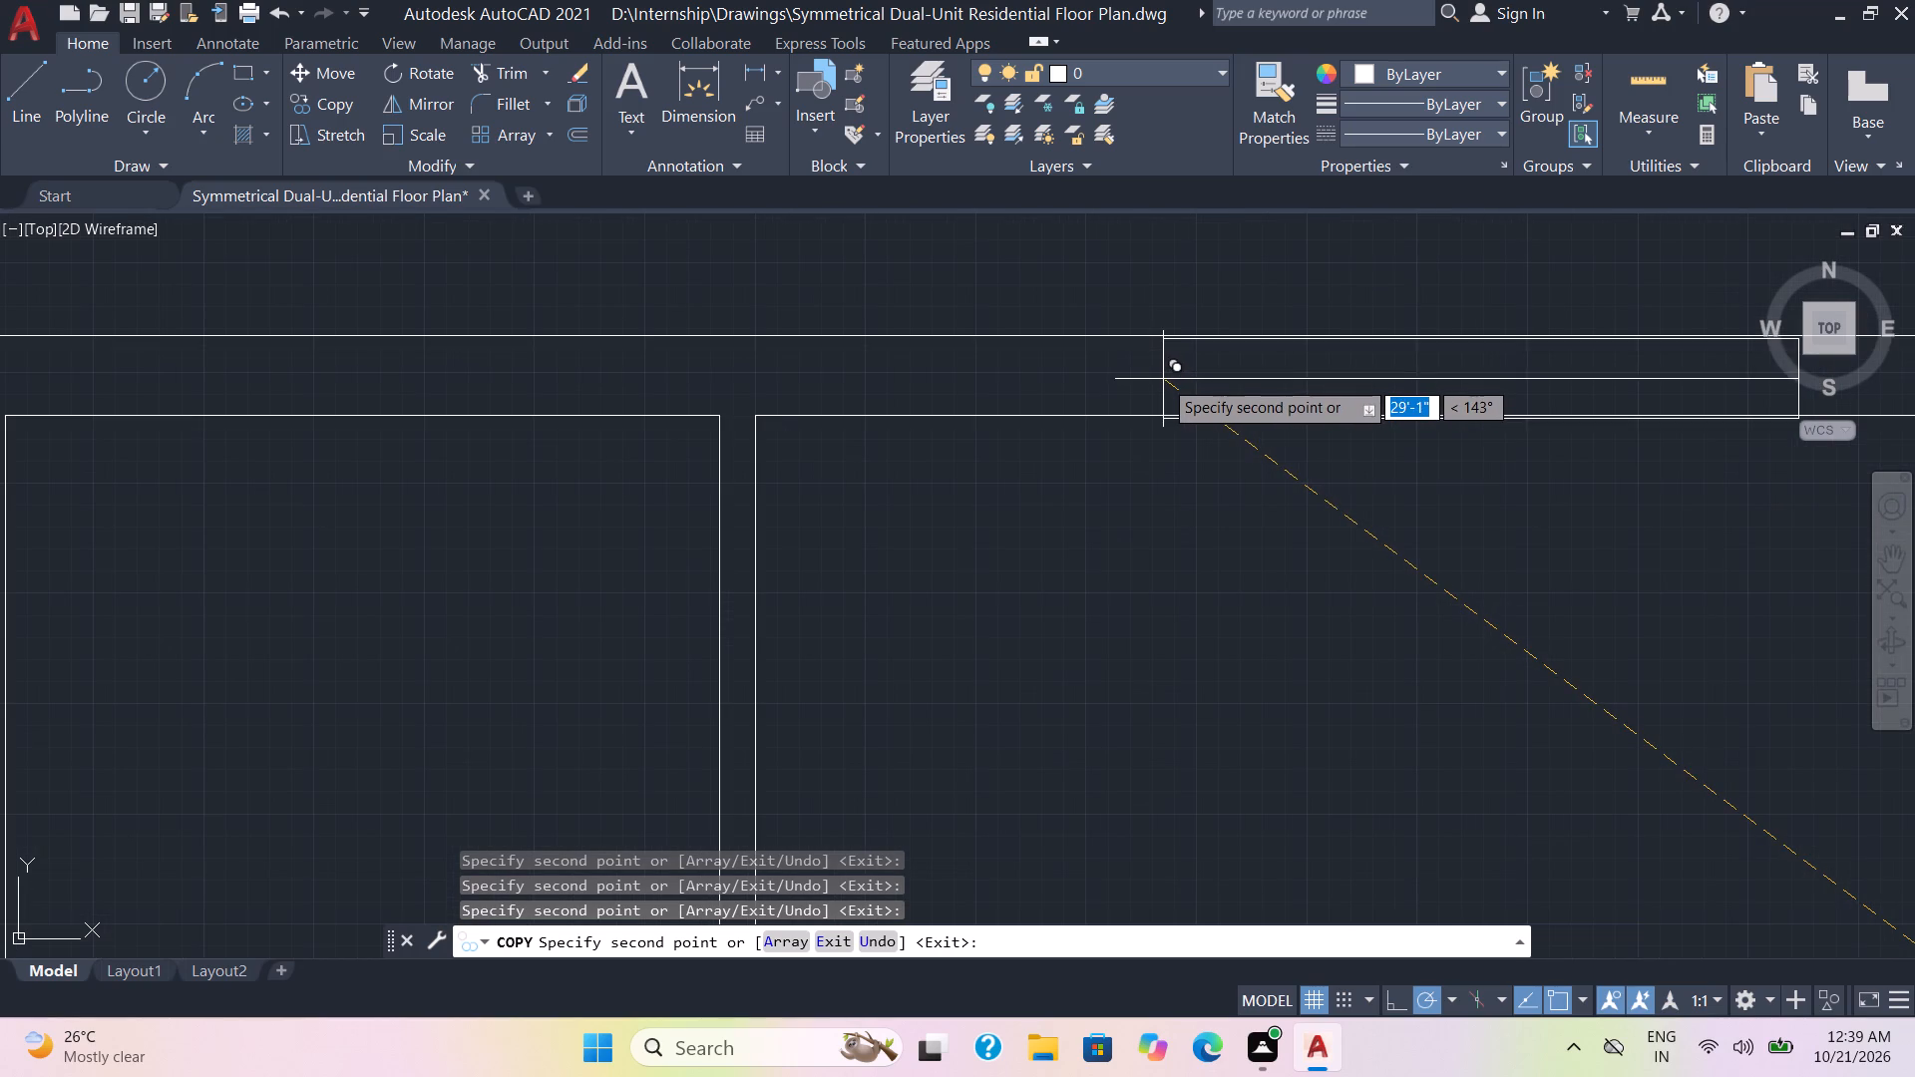
left_click(1164, 377)
scroll(1165, 472, "down", 2)
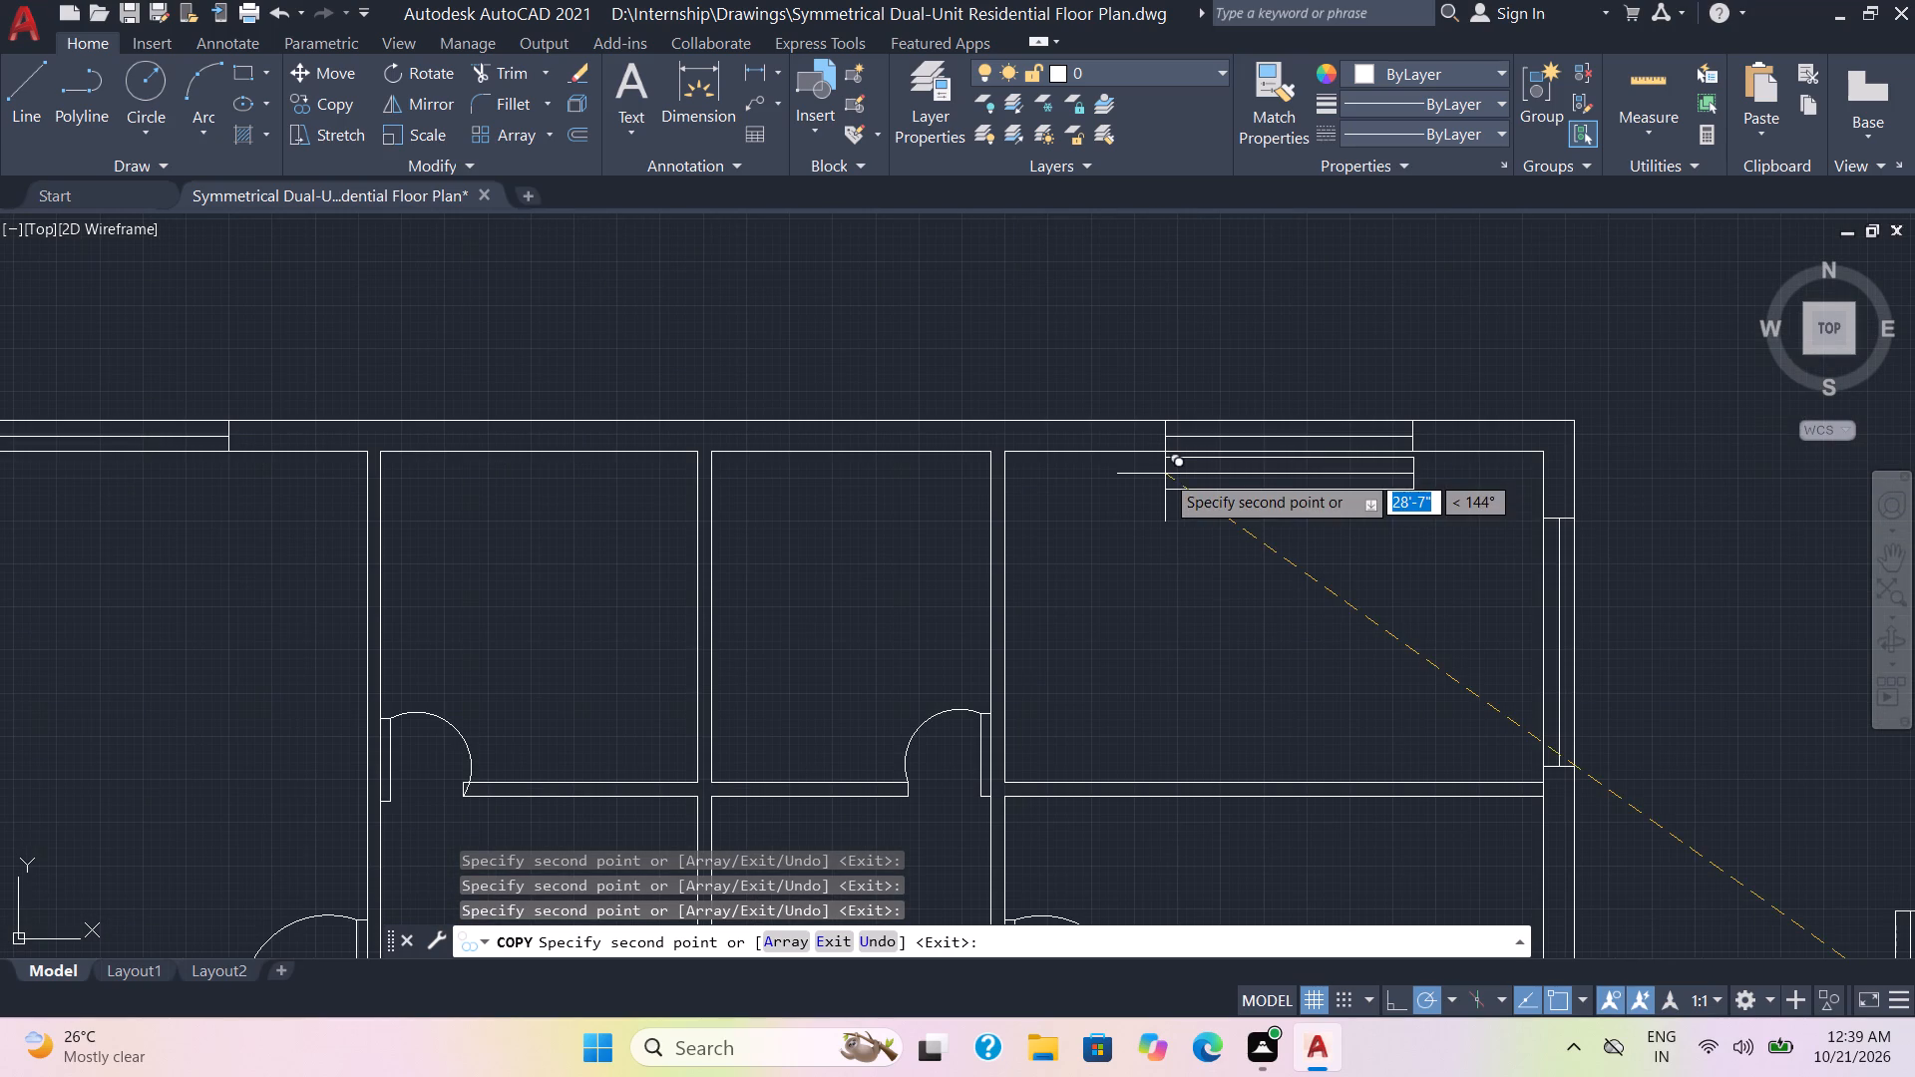
scroll(1226, 536, "down", 1)
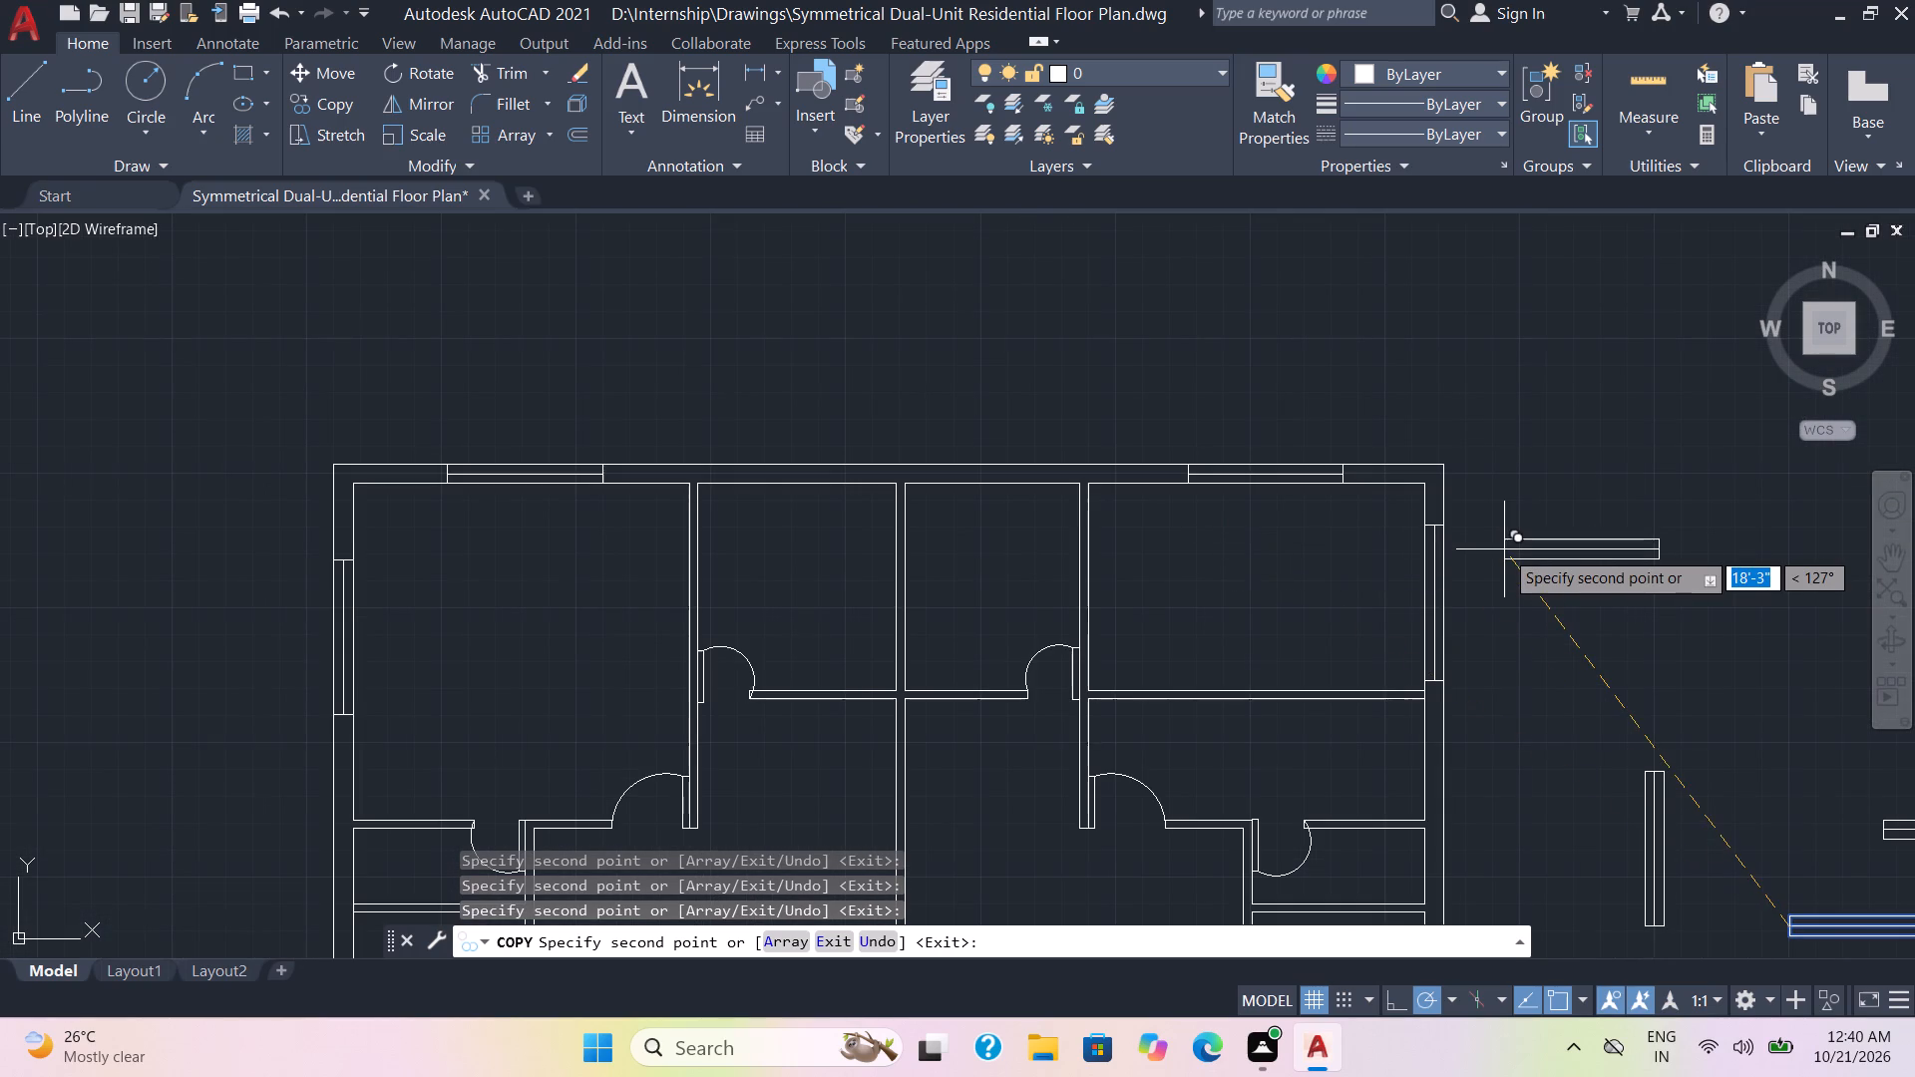
key("Escape")
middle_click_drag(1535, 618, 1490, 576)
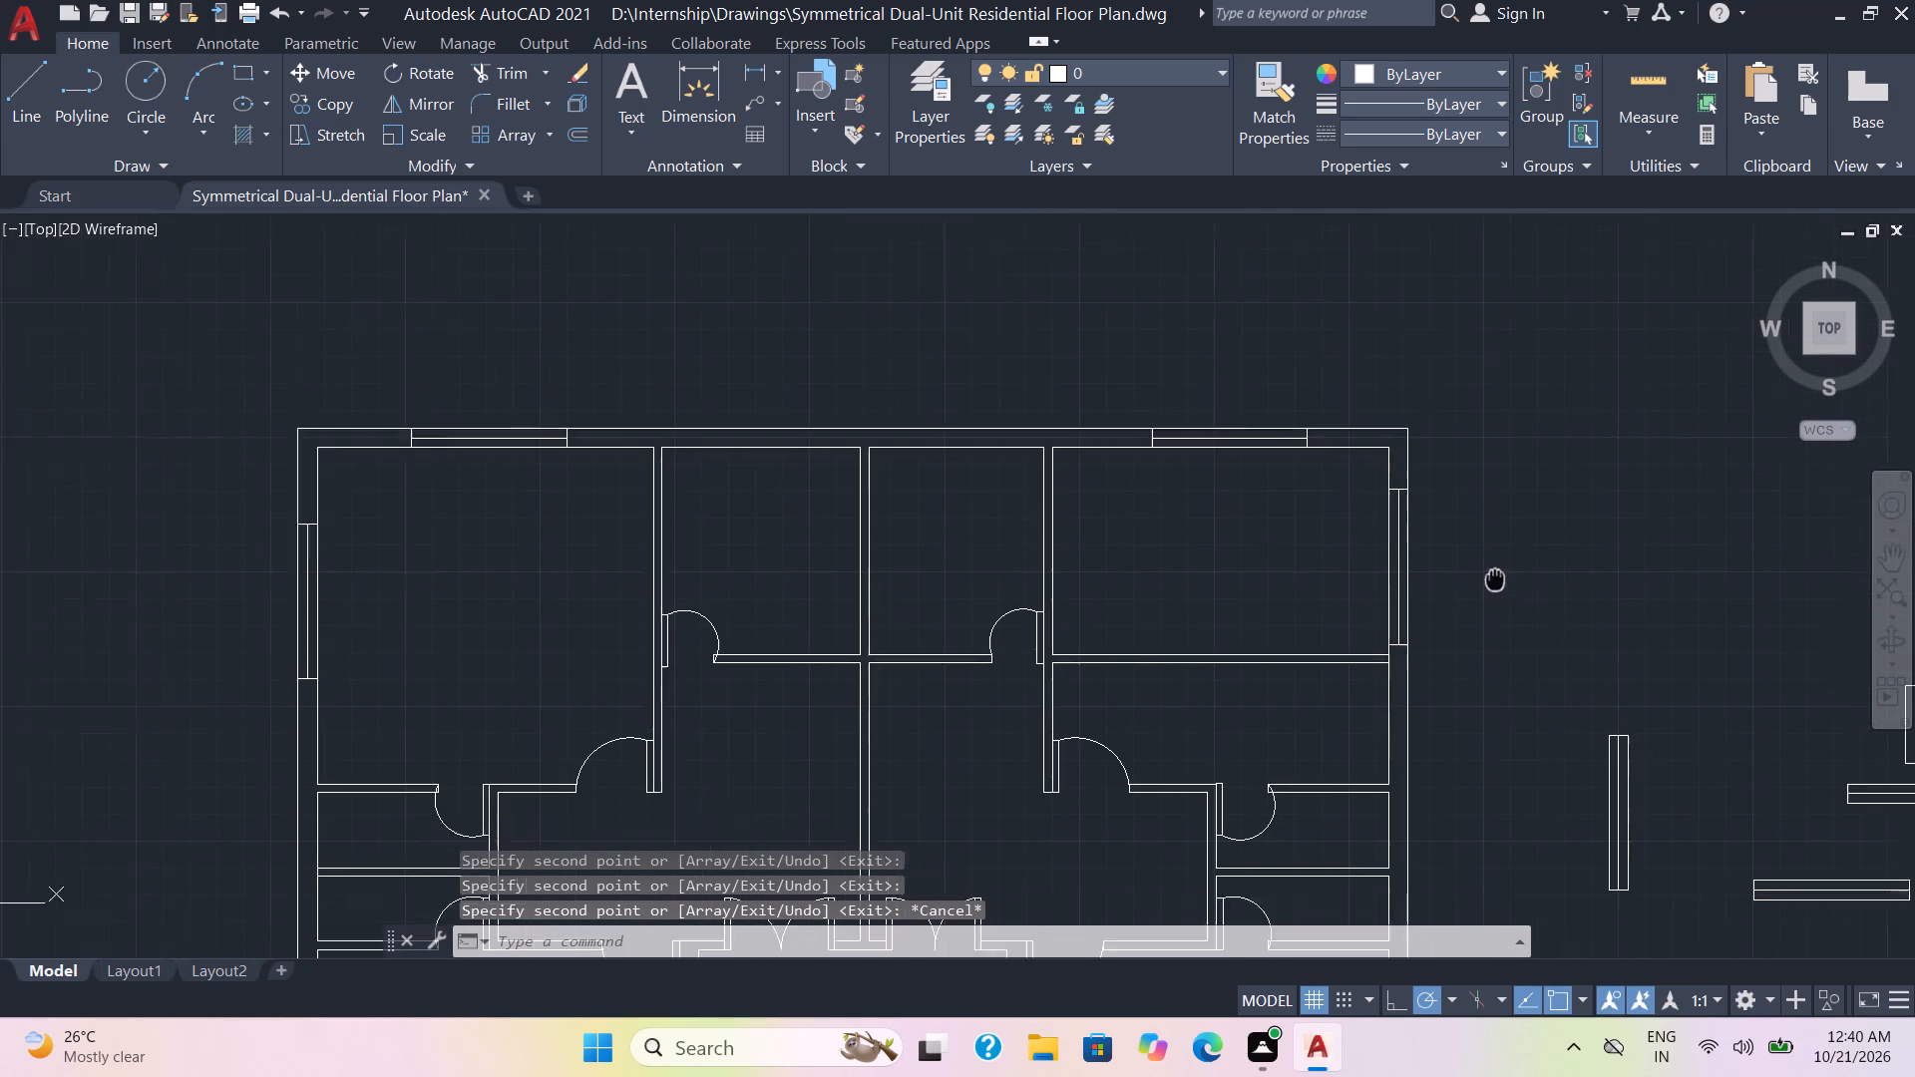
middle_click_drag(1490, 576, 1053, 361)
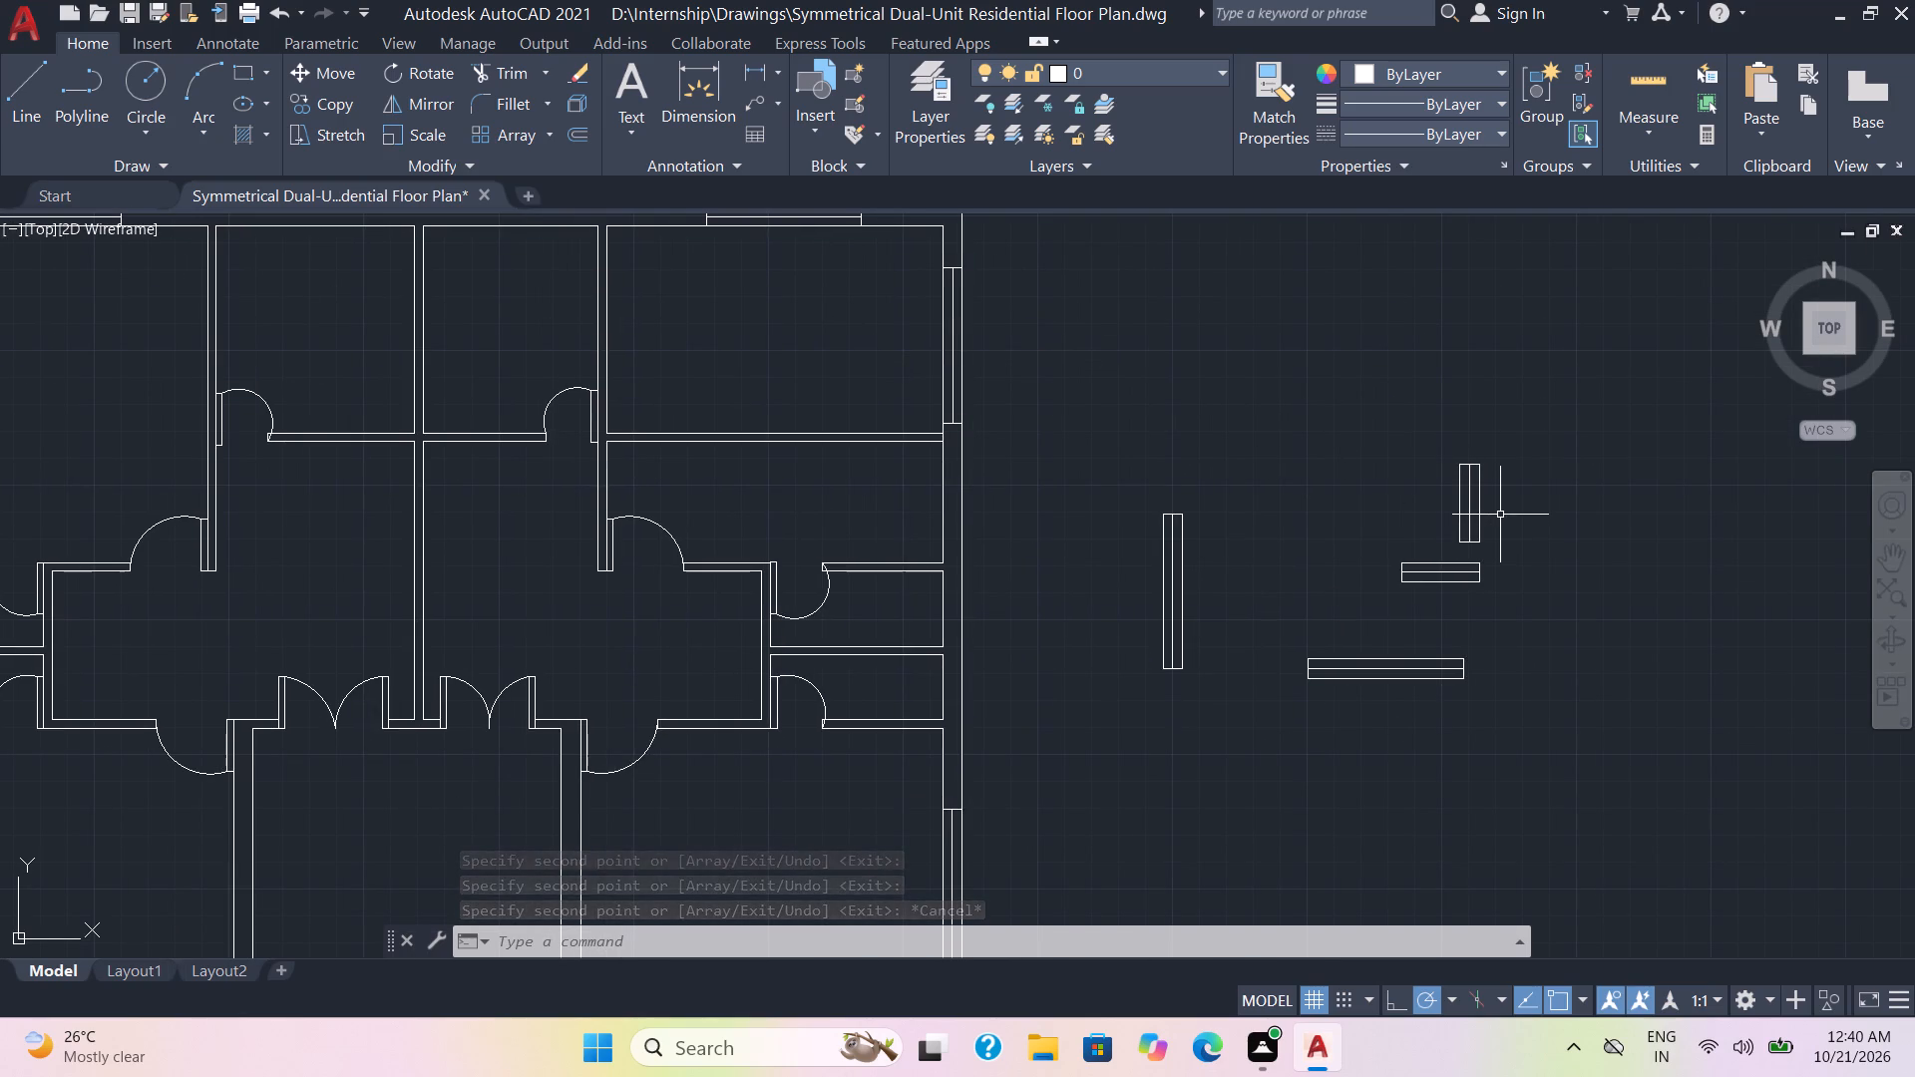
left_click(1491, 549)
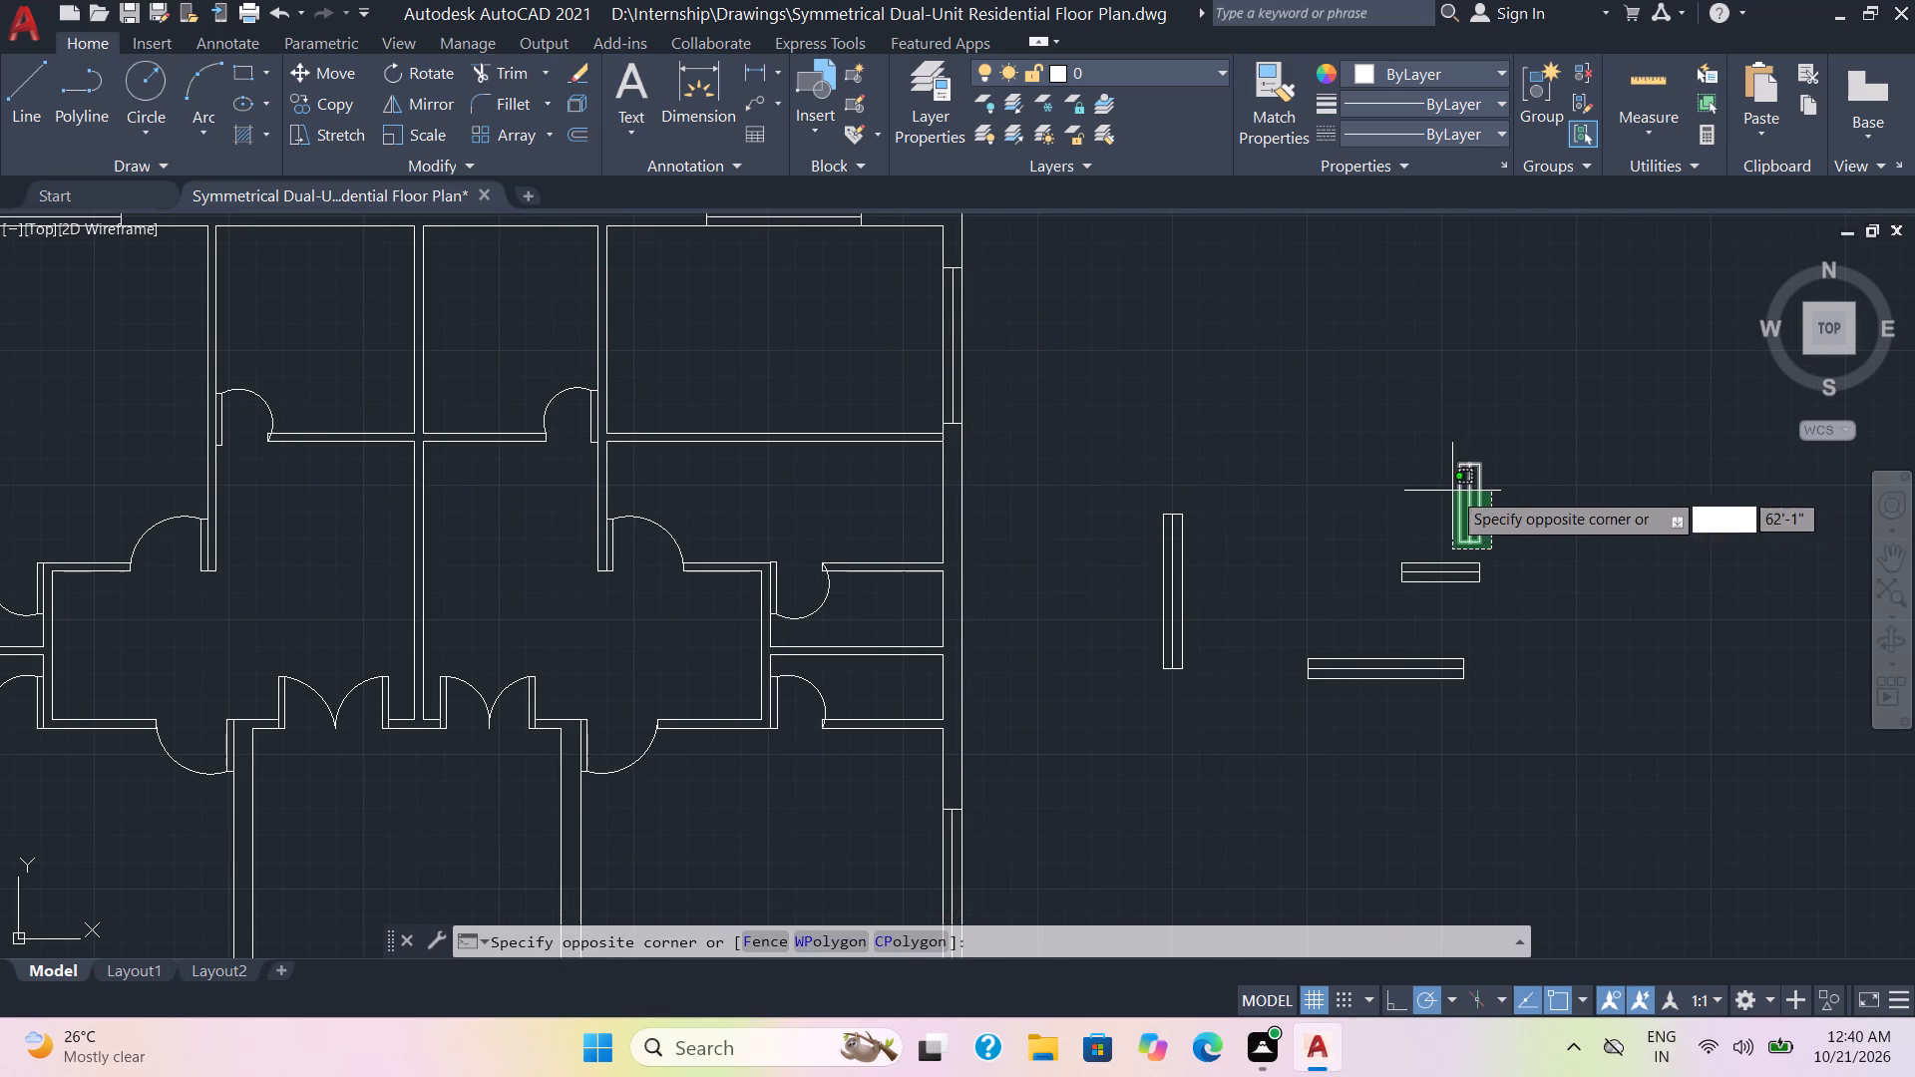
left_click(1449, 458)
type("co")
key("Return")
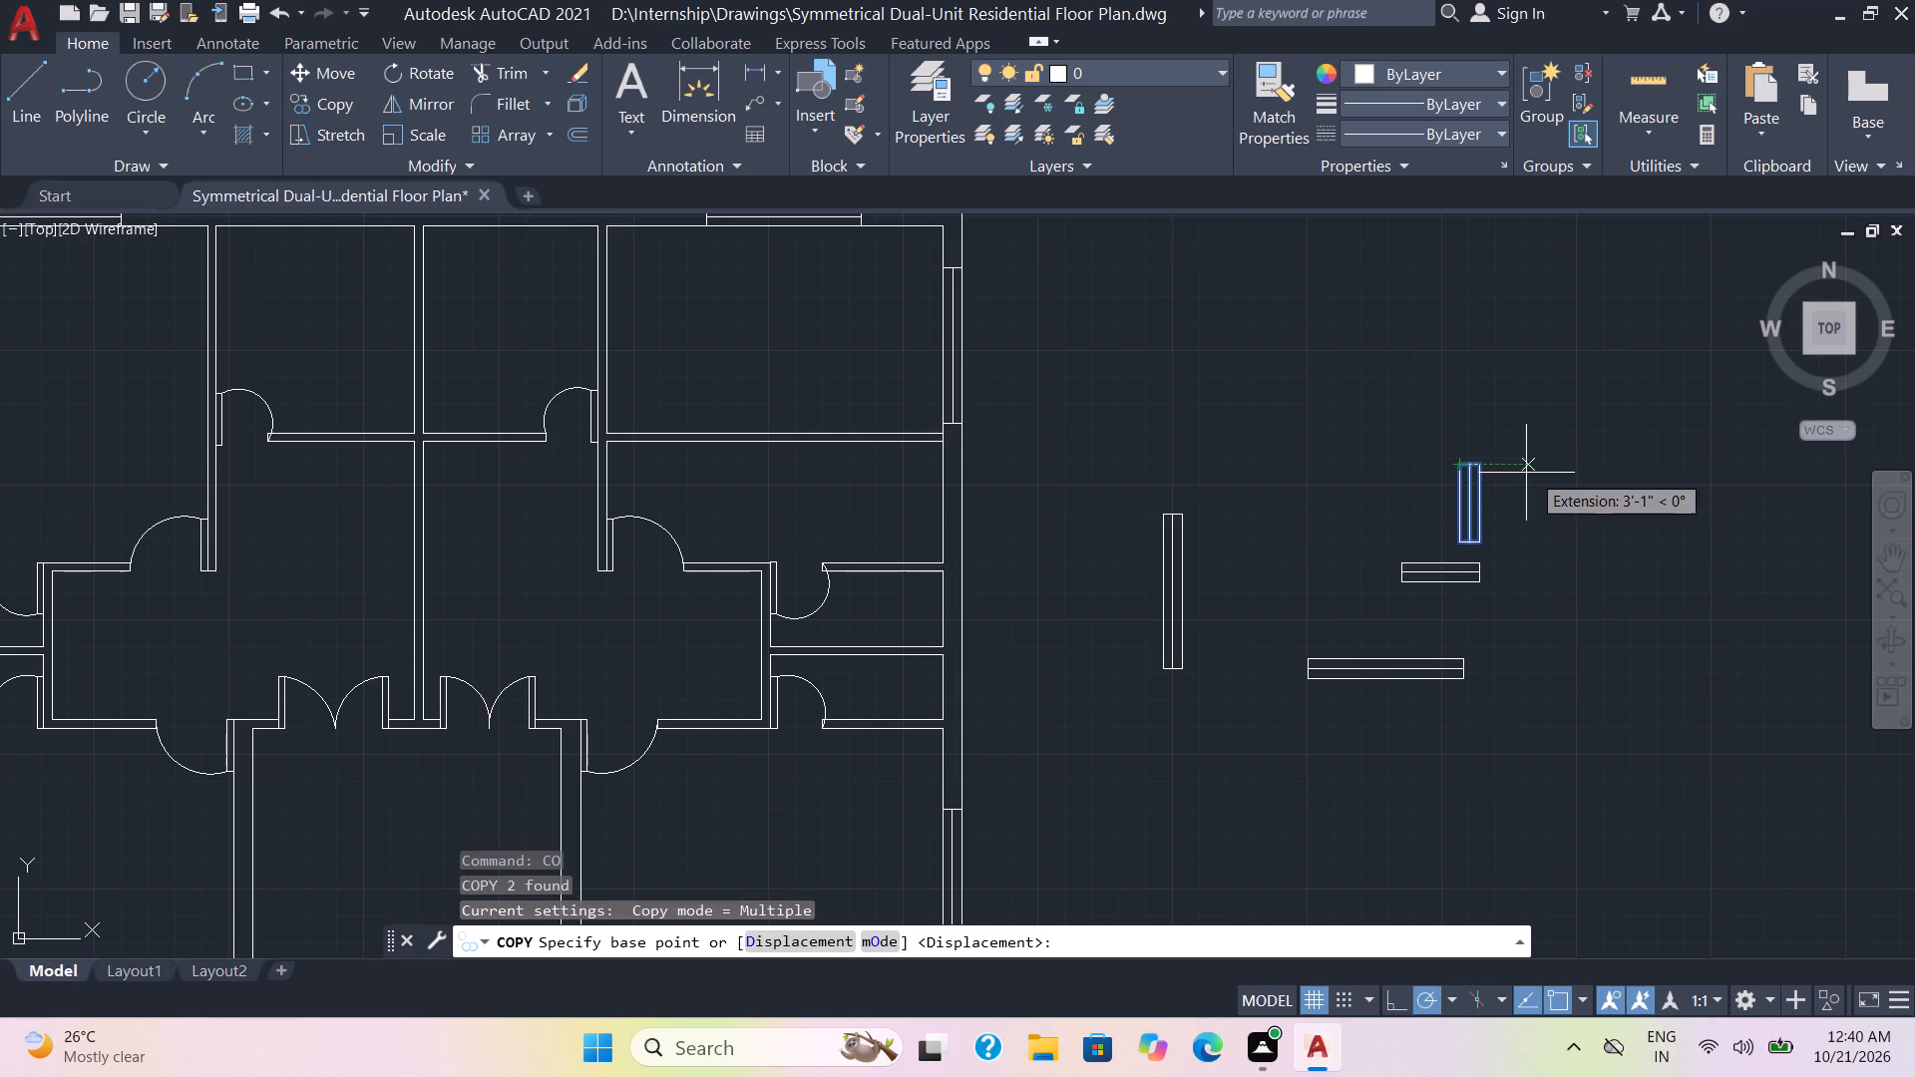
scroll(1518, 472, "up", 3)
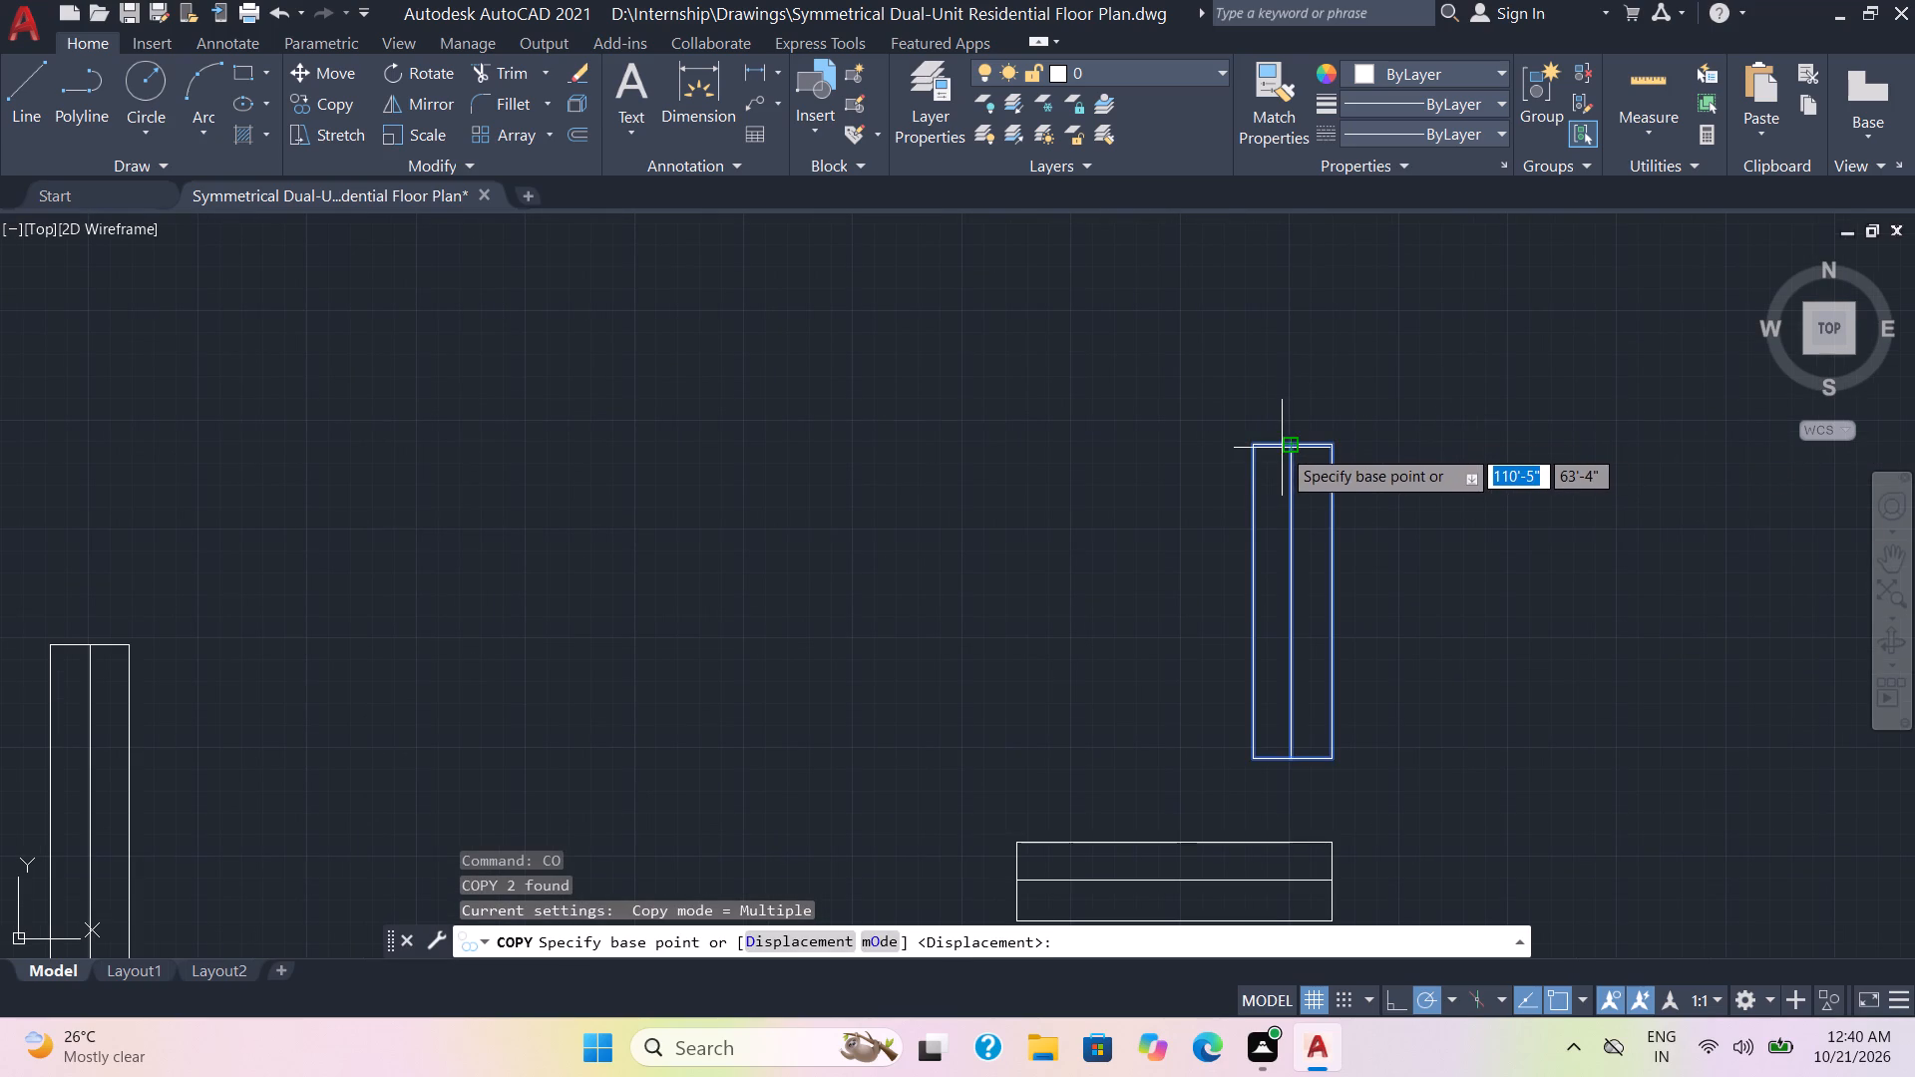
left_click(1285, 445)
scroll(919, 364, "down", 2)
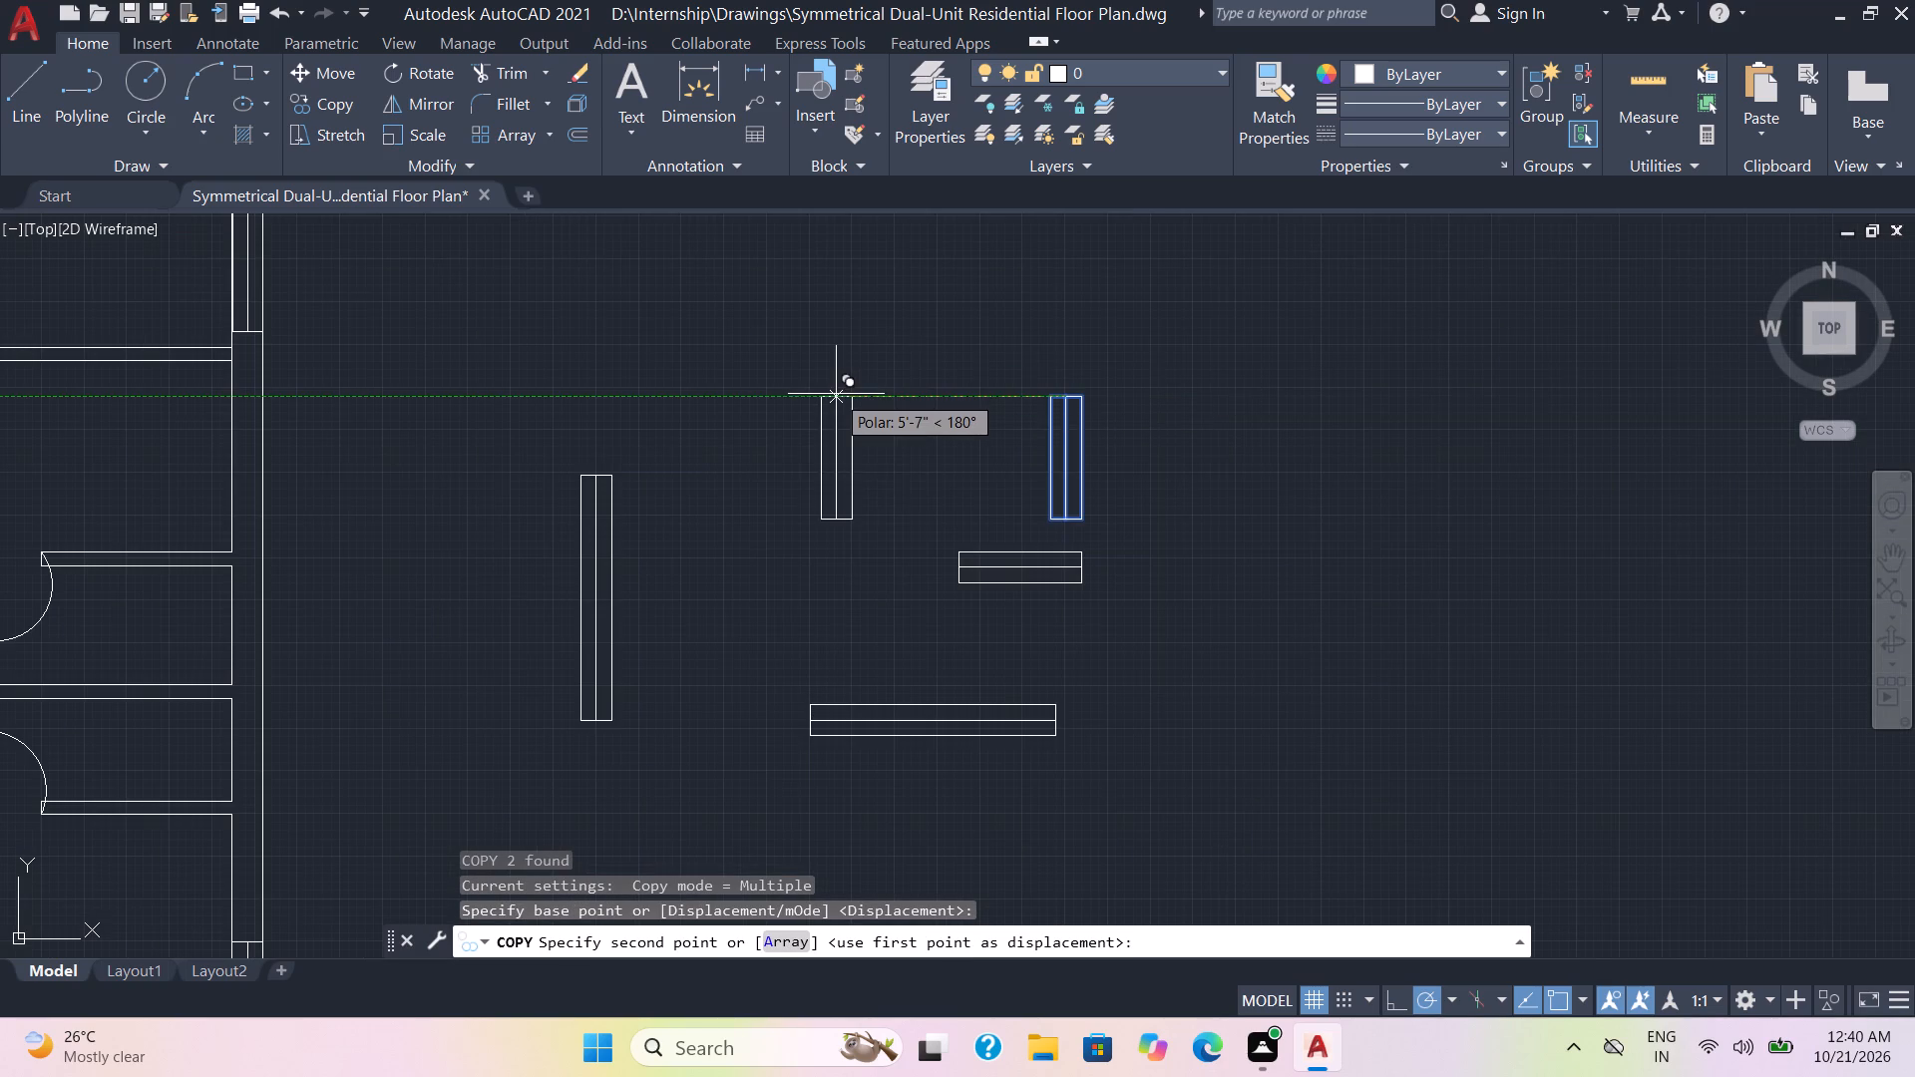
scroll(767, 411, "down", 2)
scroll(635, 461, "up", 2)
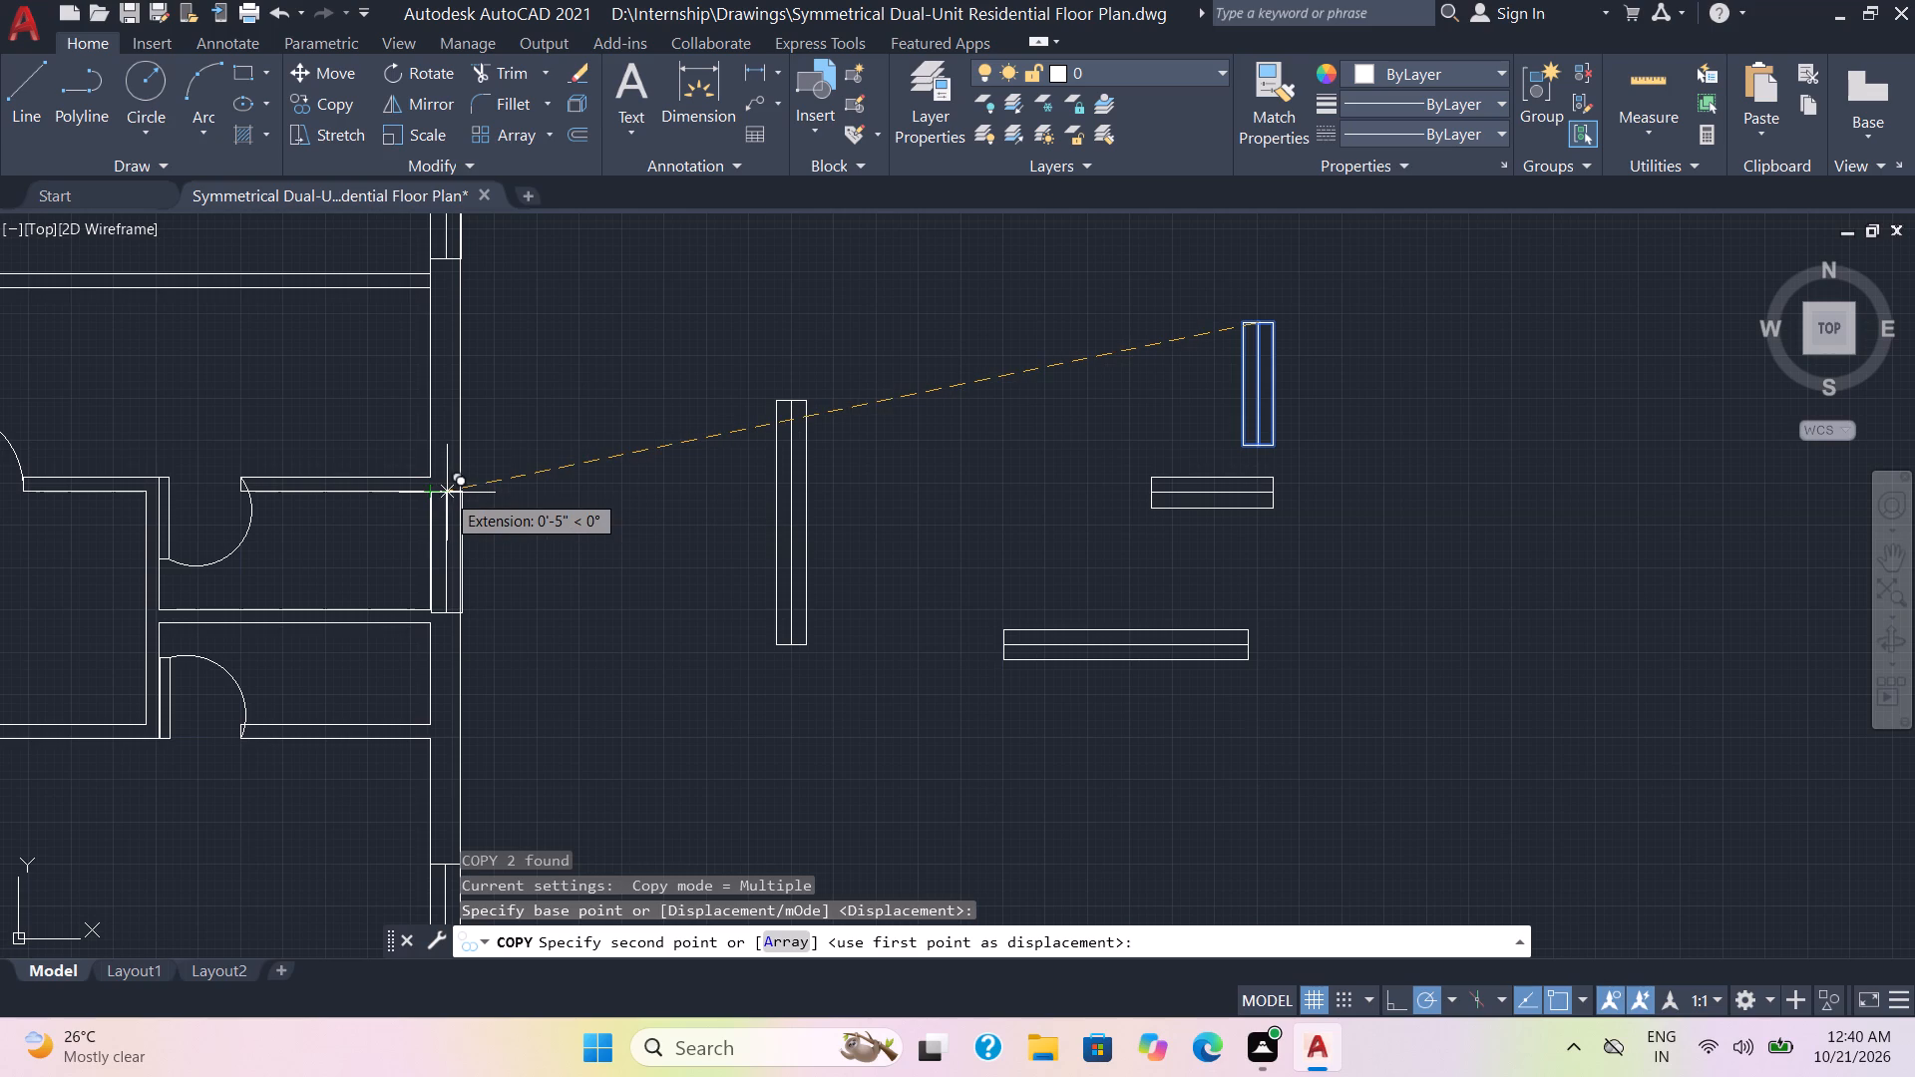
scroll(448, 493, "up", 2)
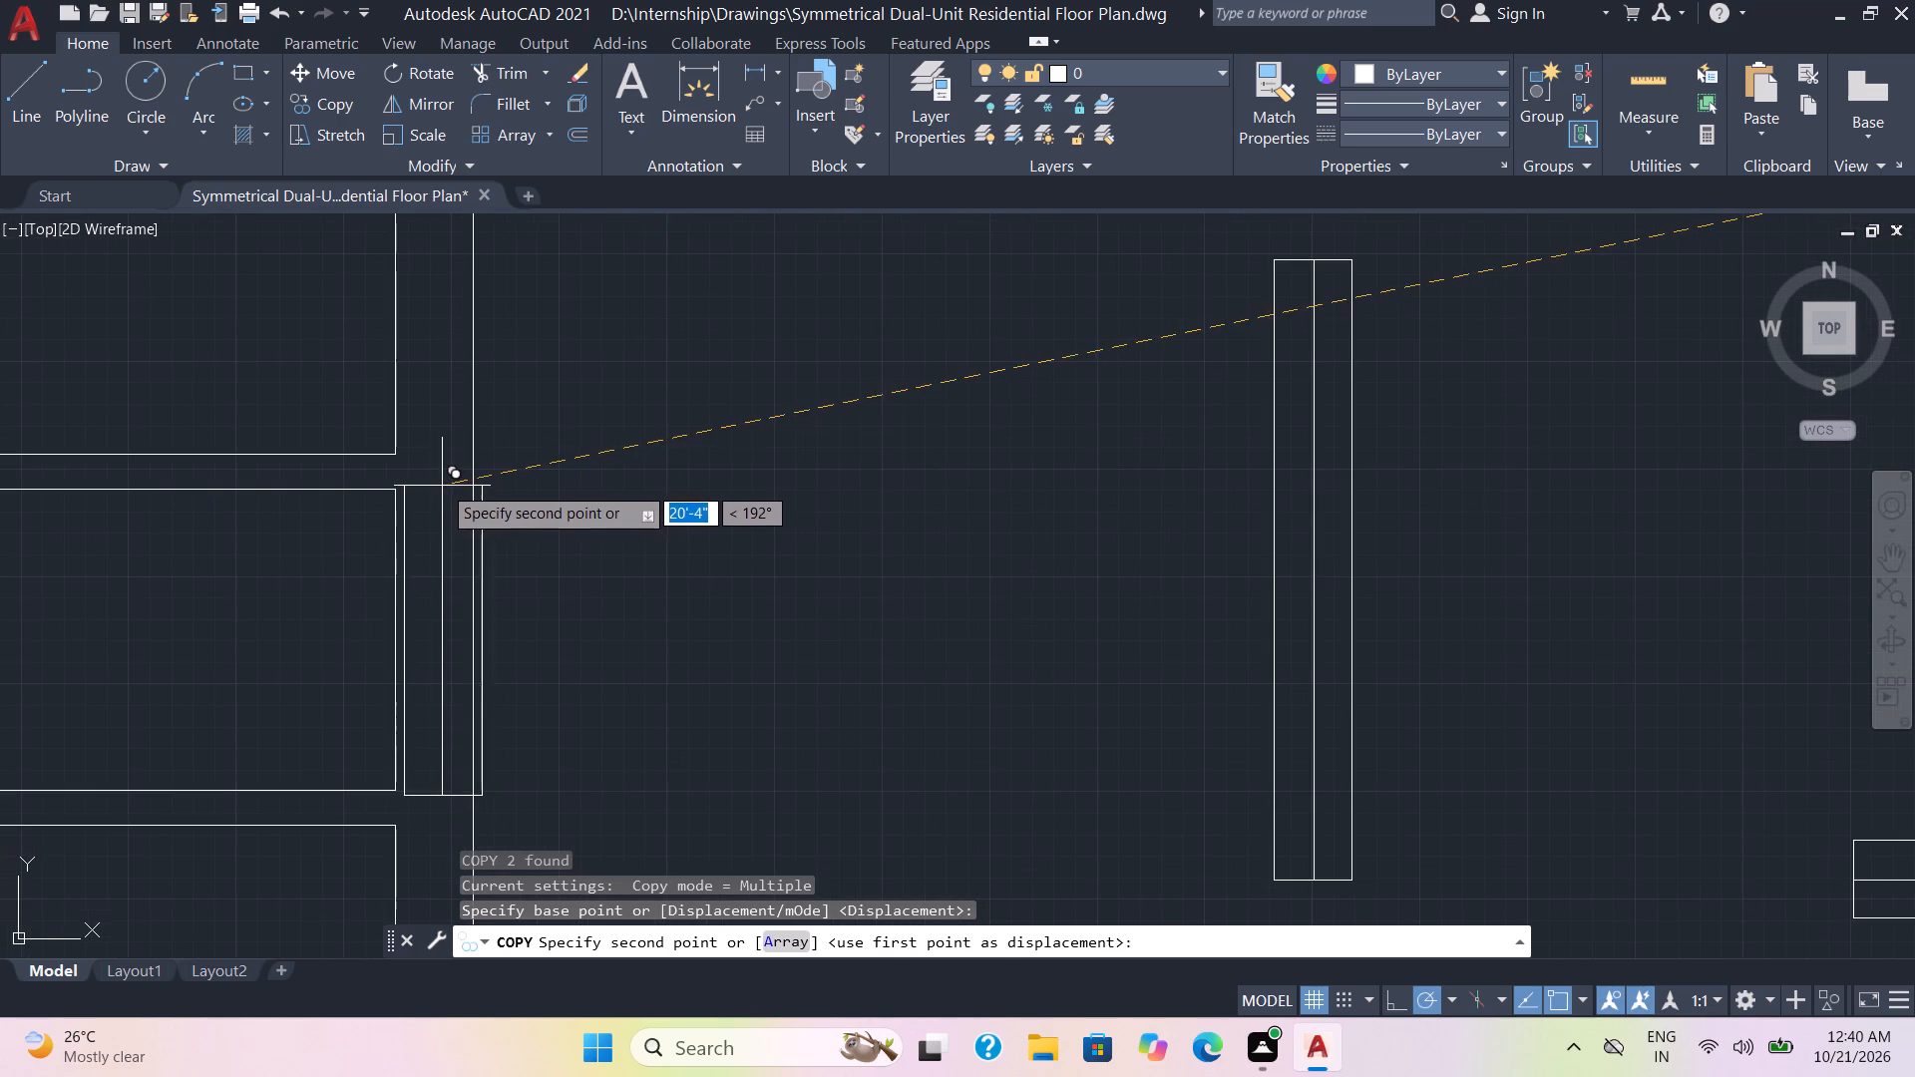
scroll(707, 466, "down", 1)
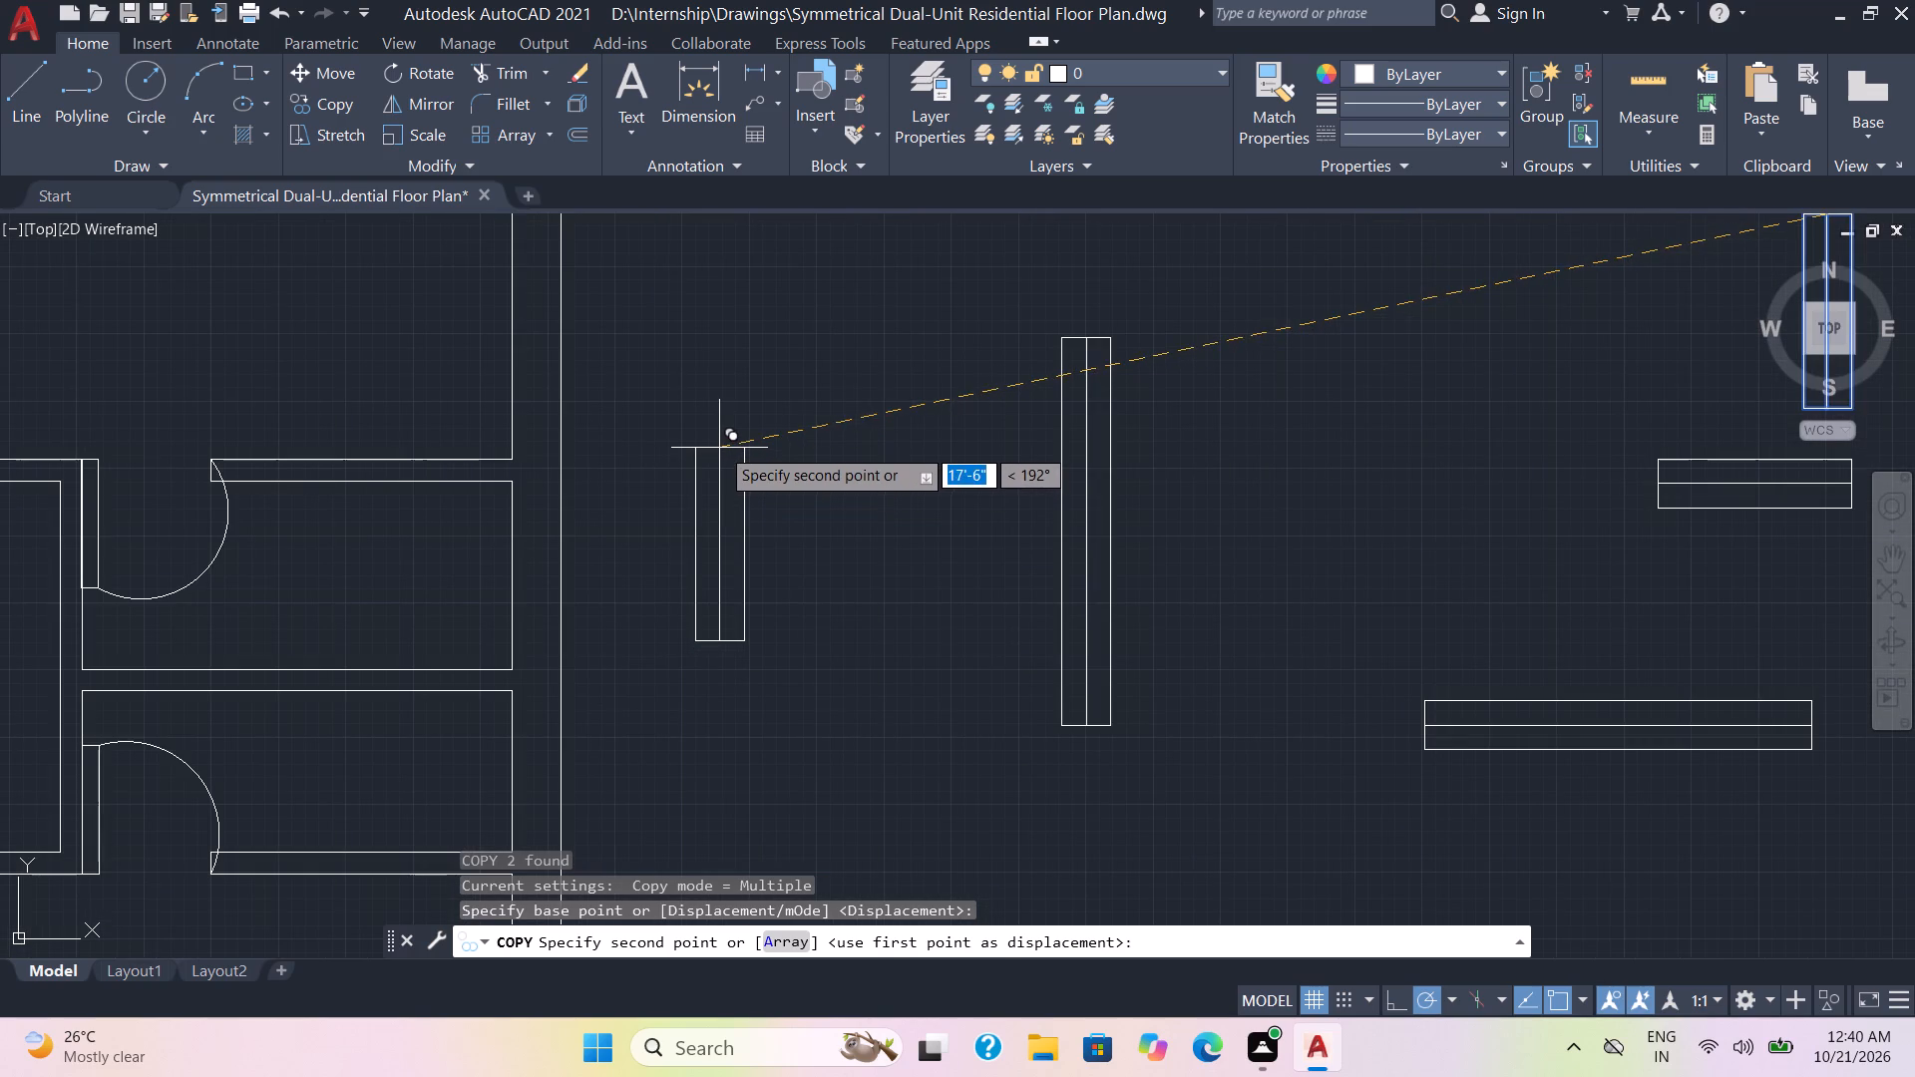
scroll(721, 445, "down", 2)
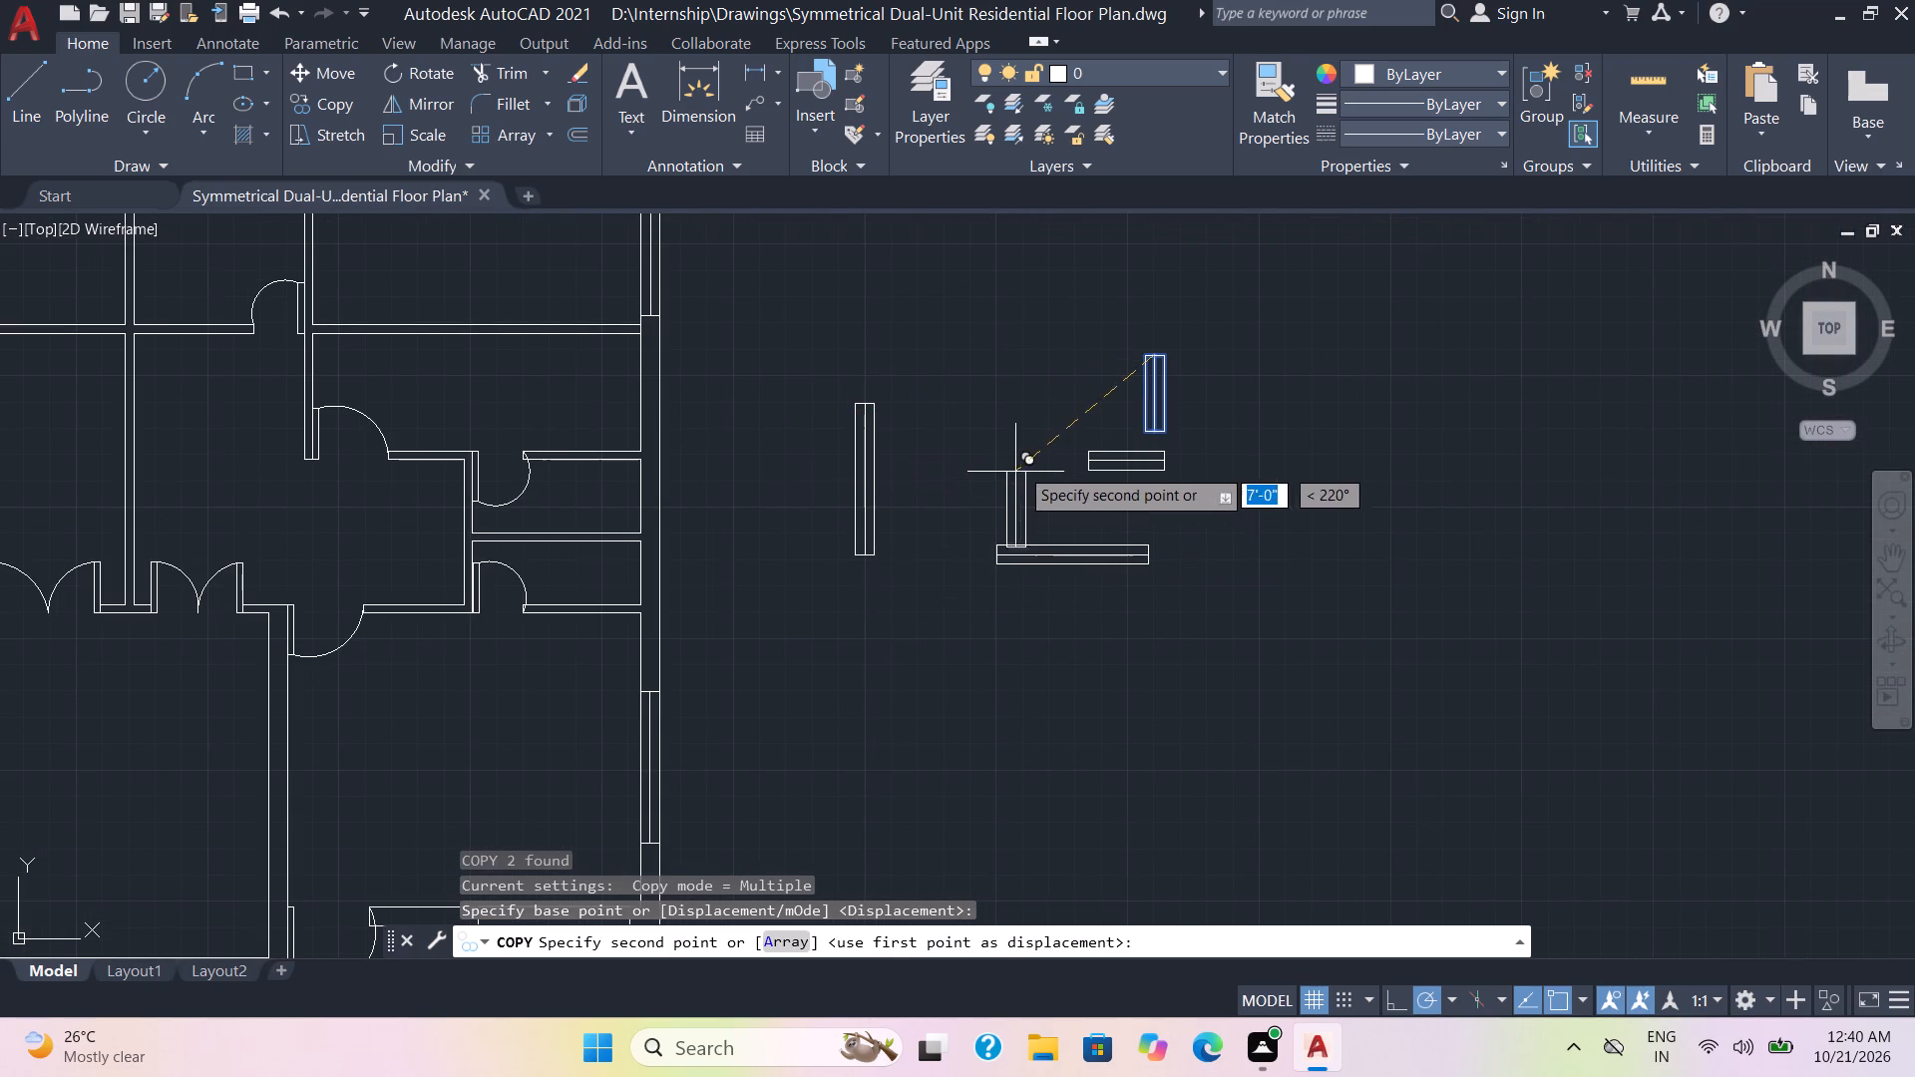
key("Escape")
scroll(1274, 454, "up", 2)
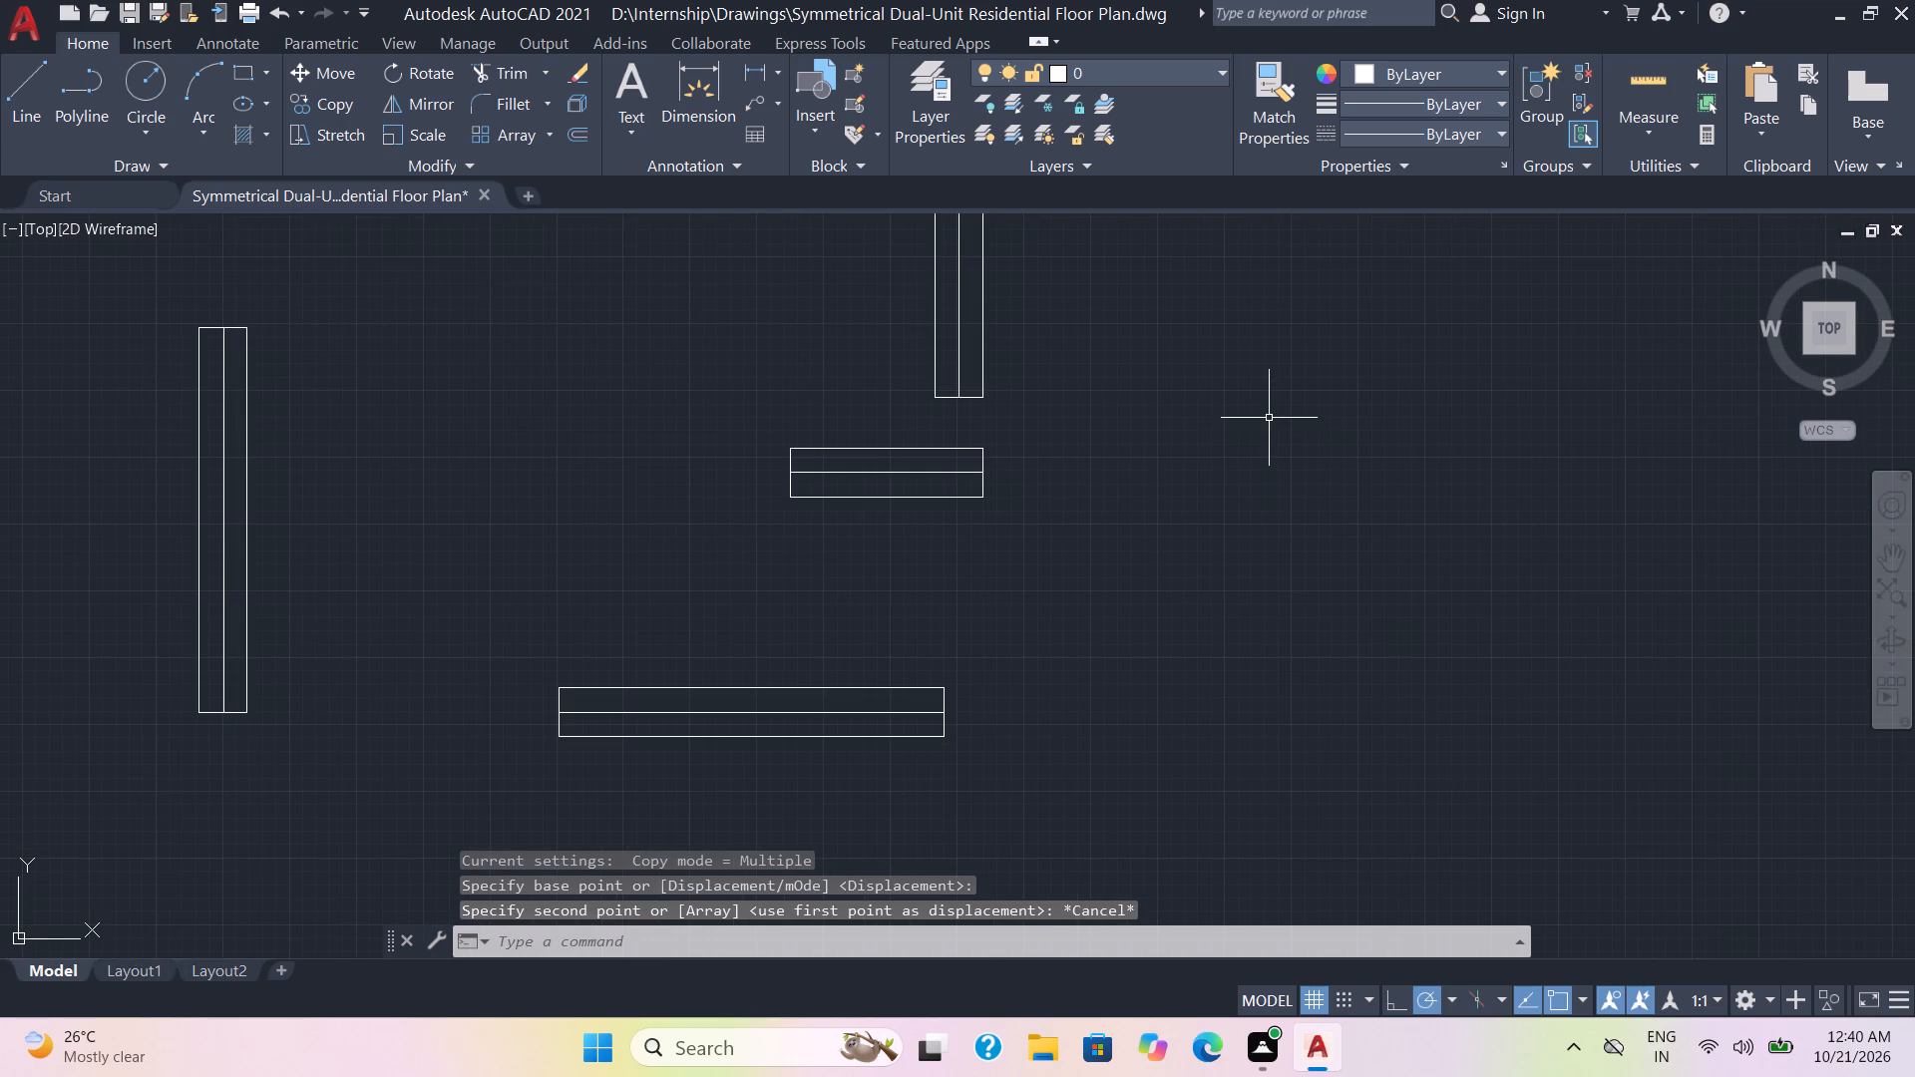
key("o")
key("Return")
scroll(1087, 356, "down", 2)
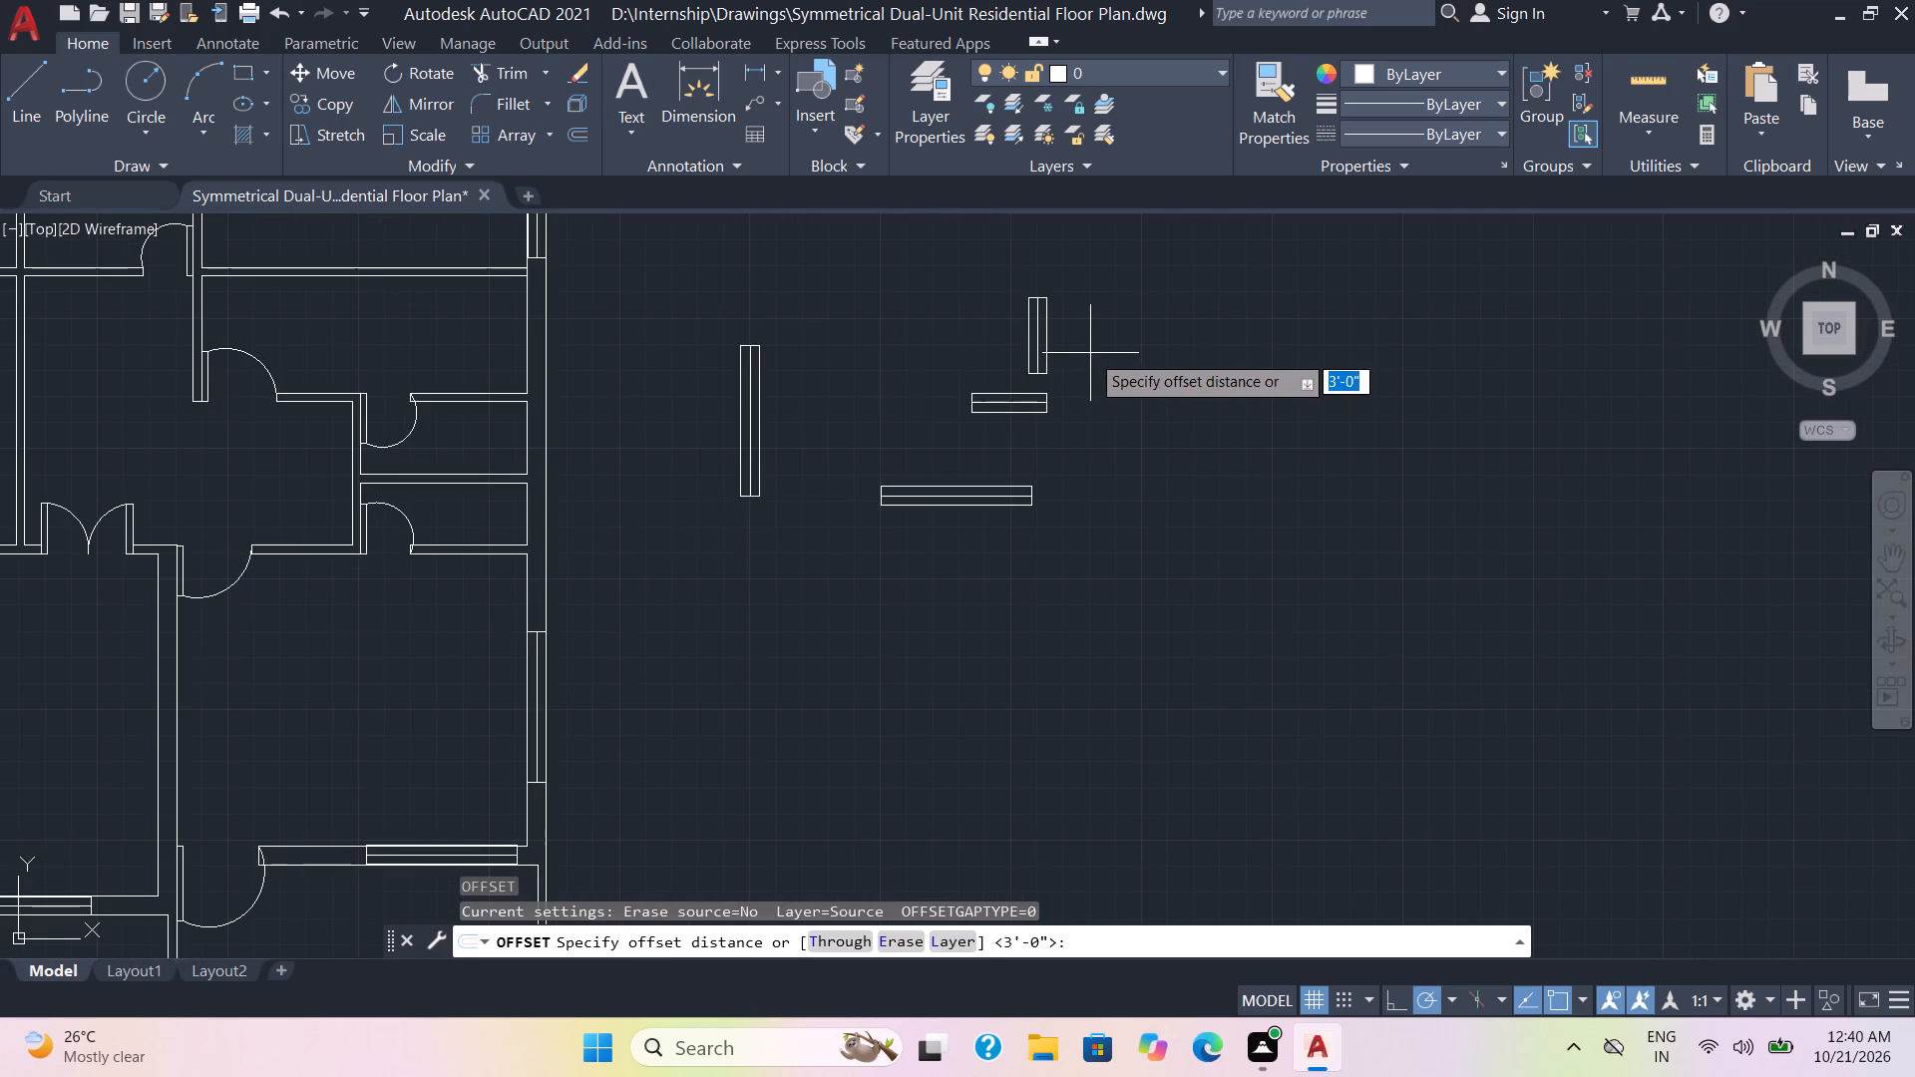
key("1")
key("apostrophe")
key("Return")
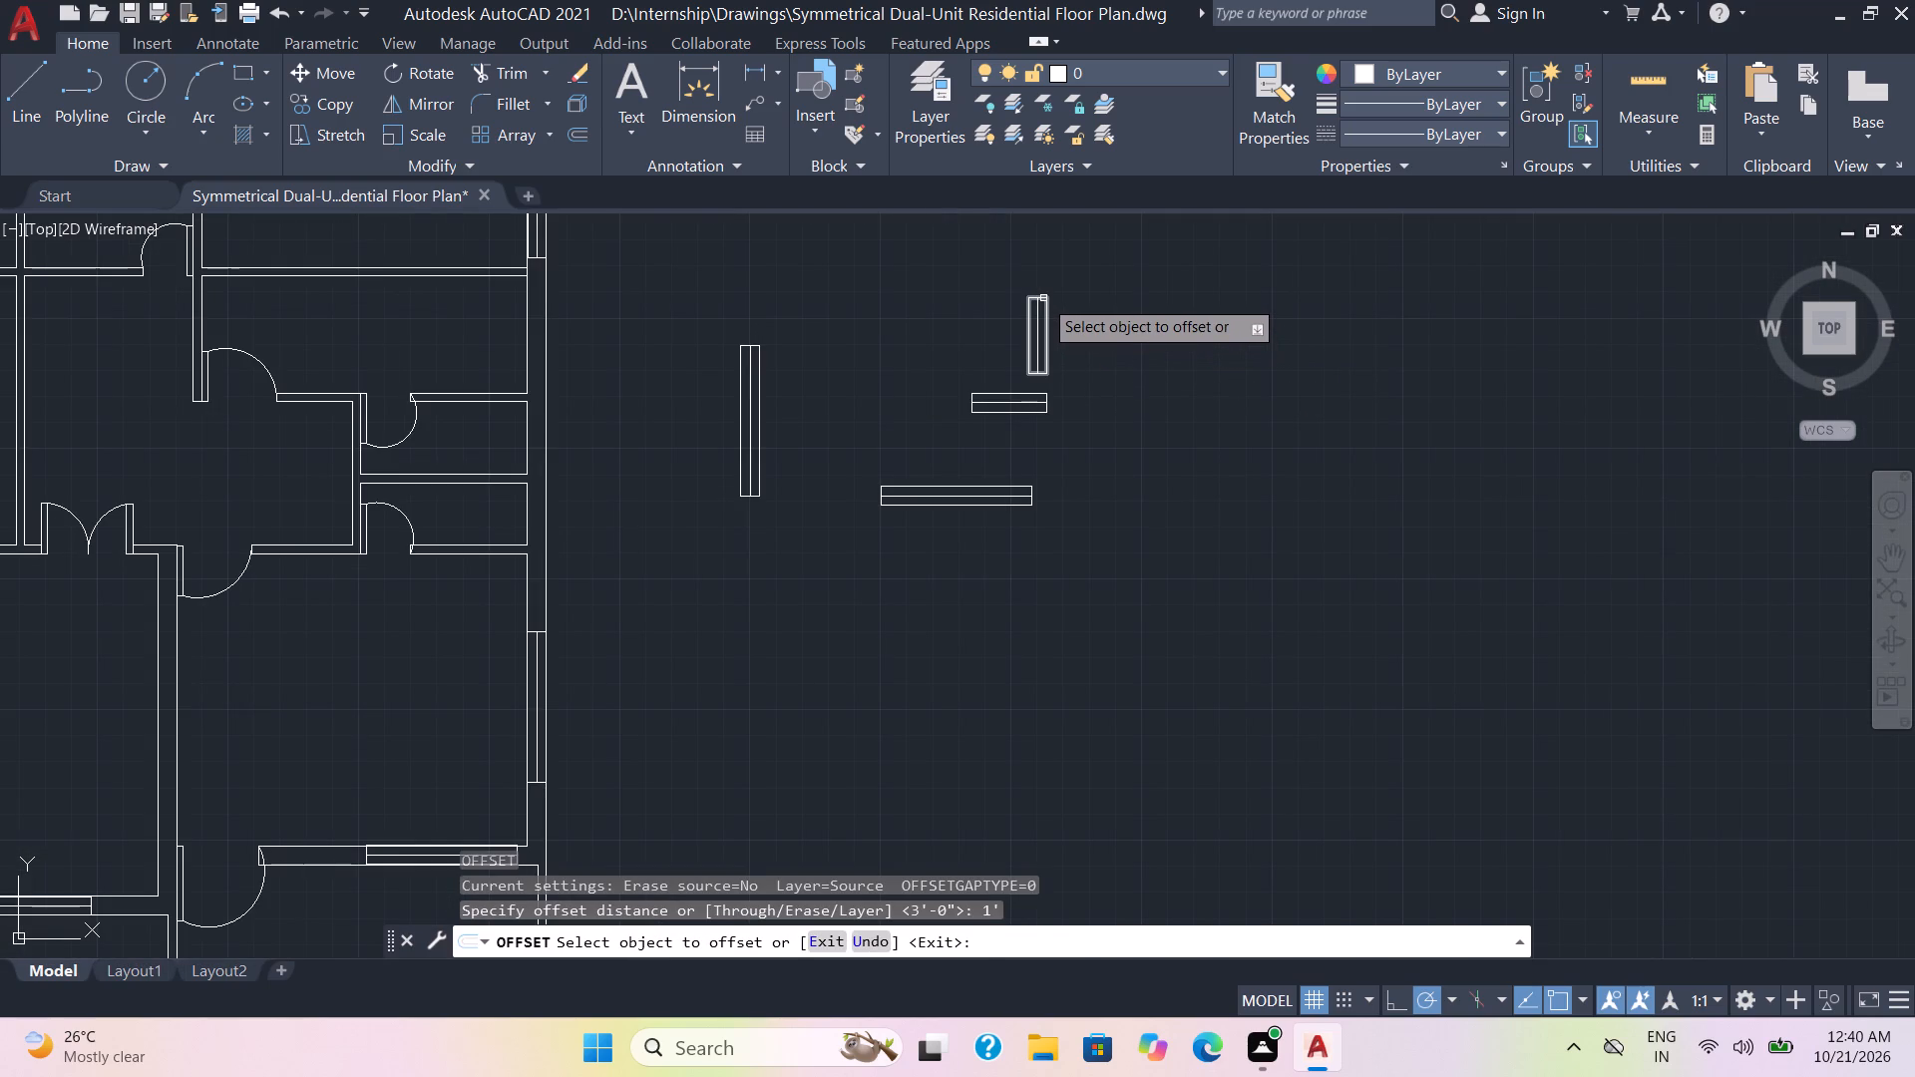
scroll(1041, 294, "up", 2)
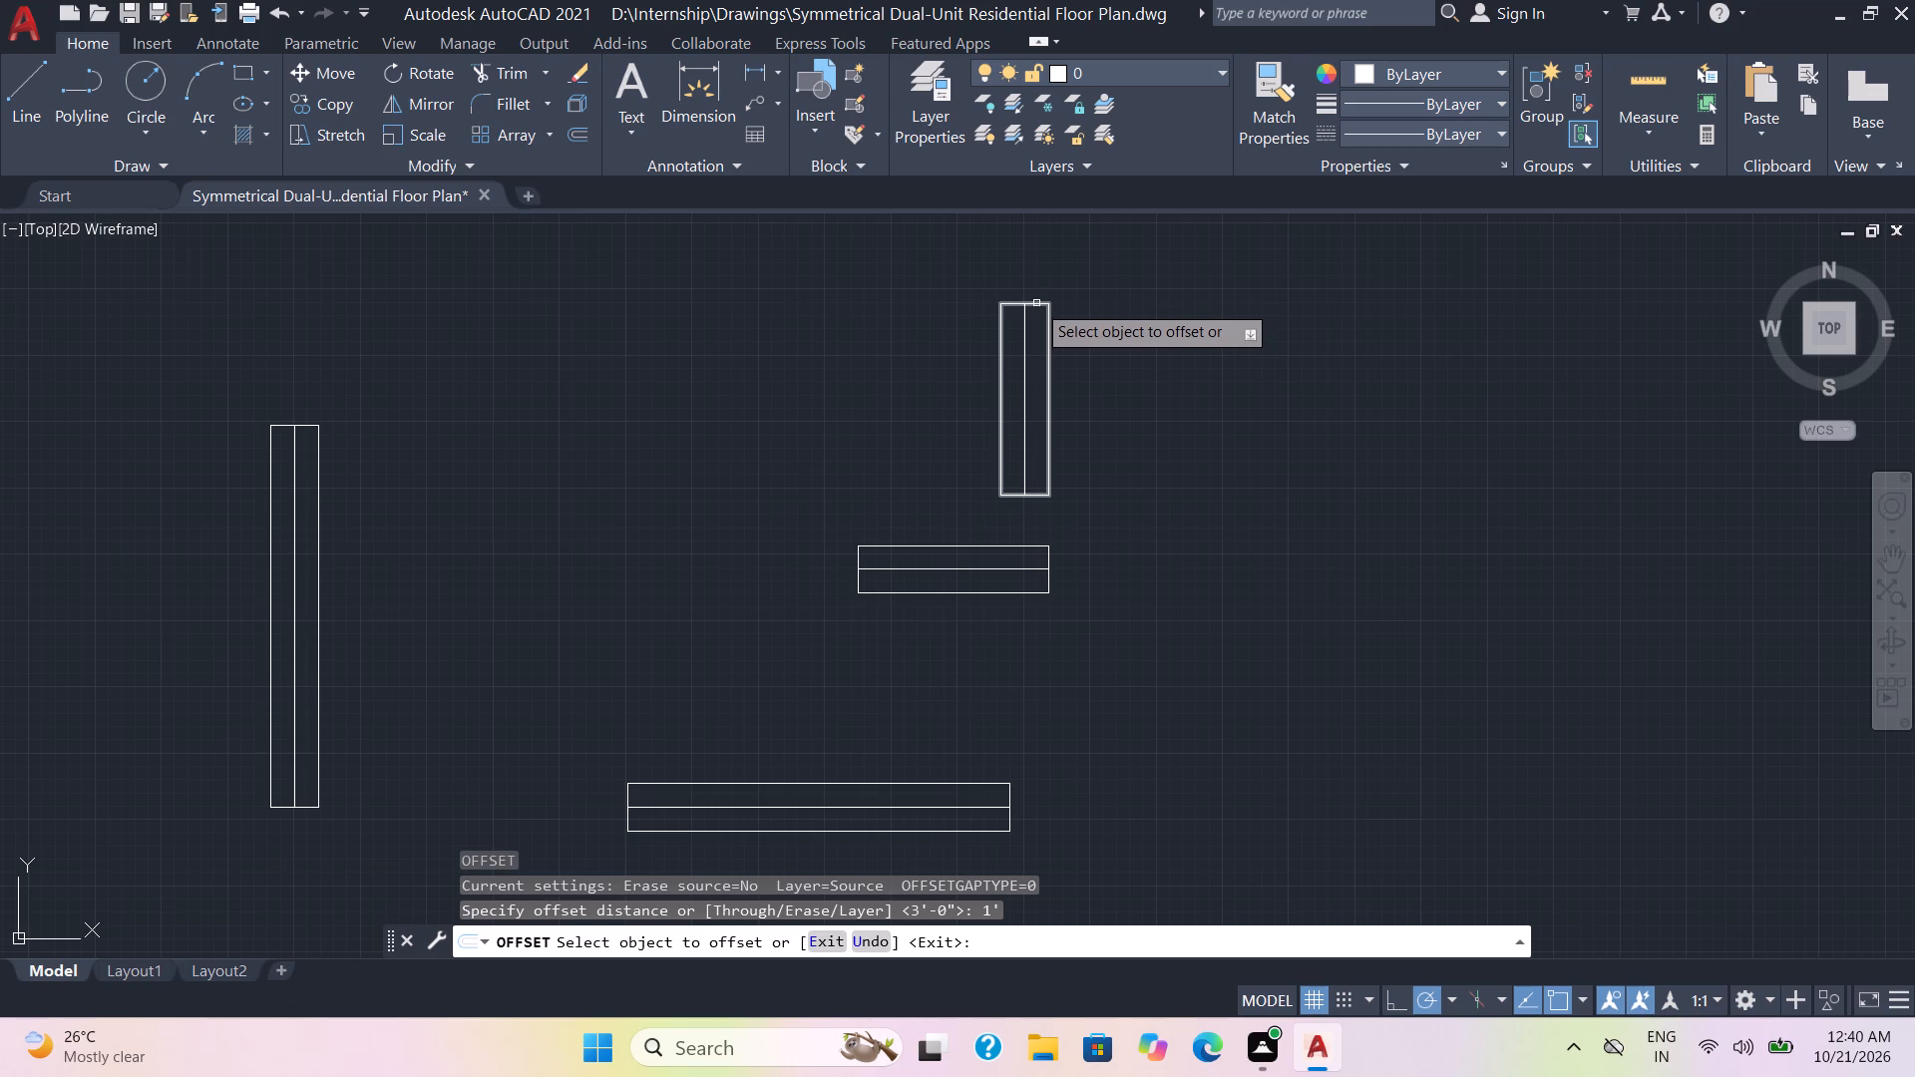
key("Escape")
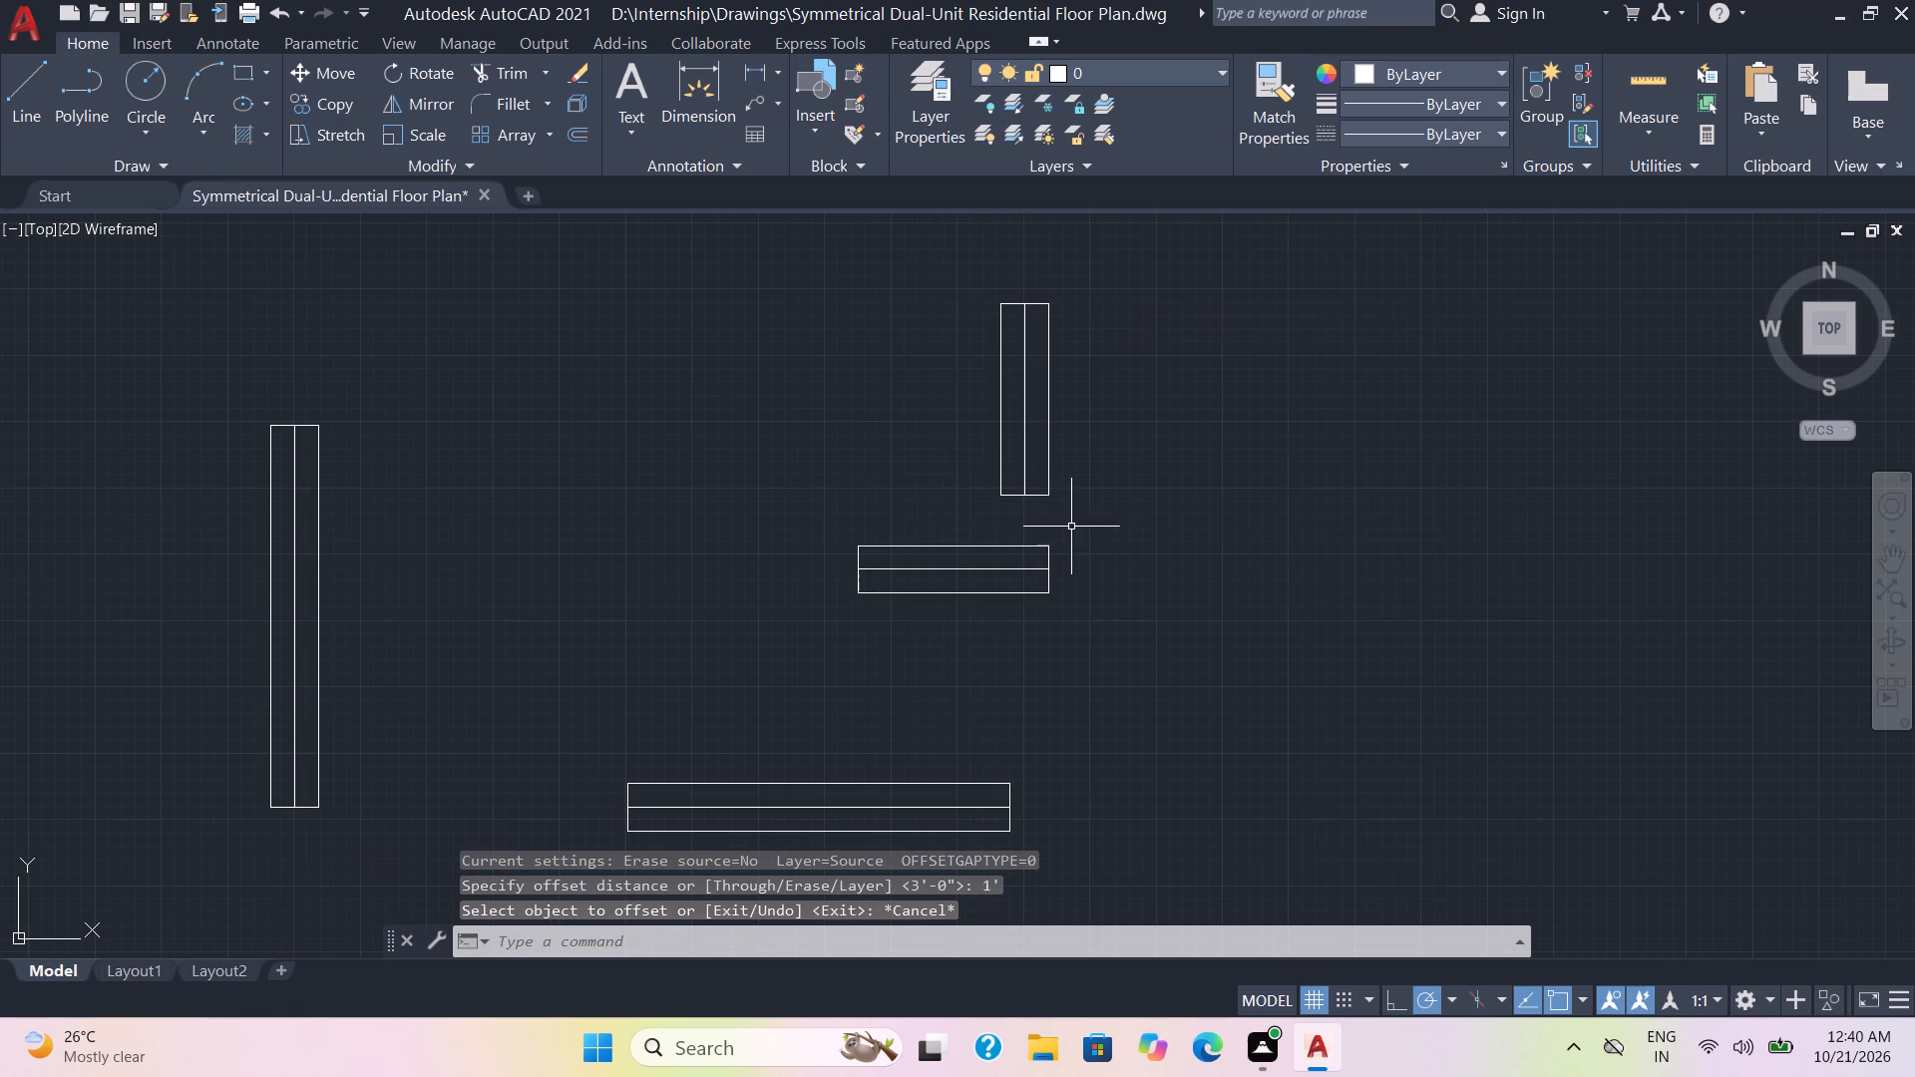
Explode the vertical 3' window symbol beside the plan into separate lines.
left_click(1071, 527)
left_click(987, 282)
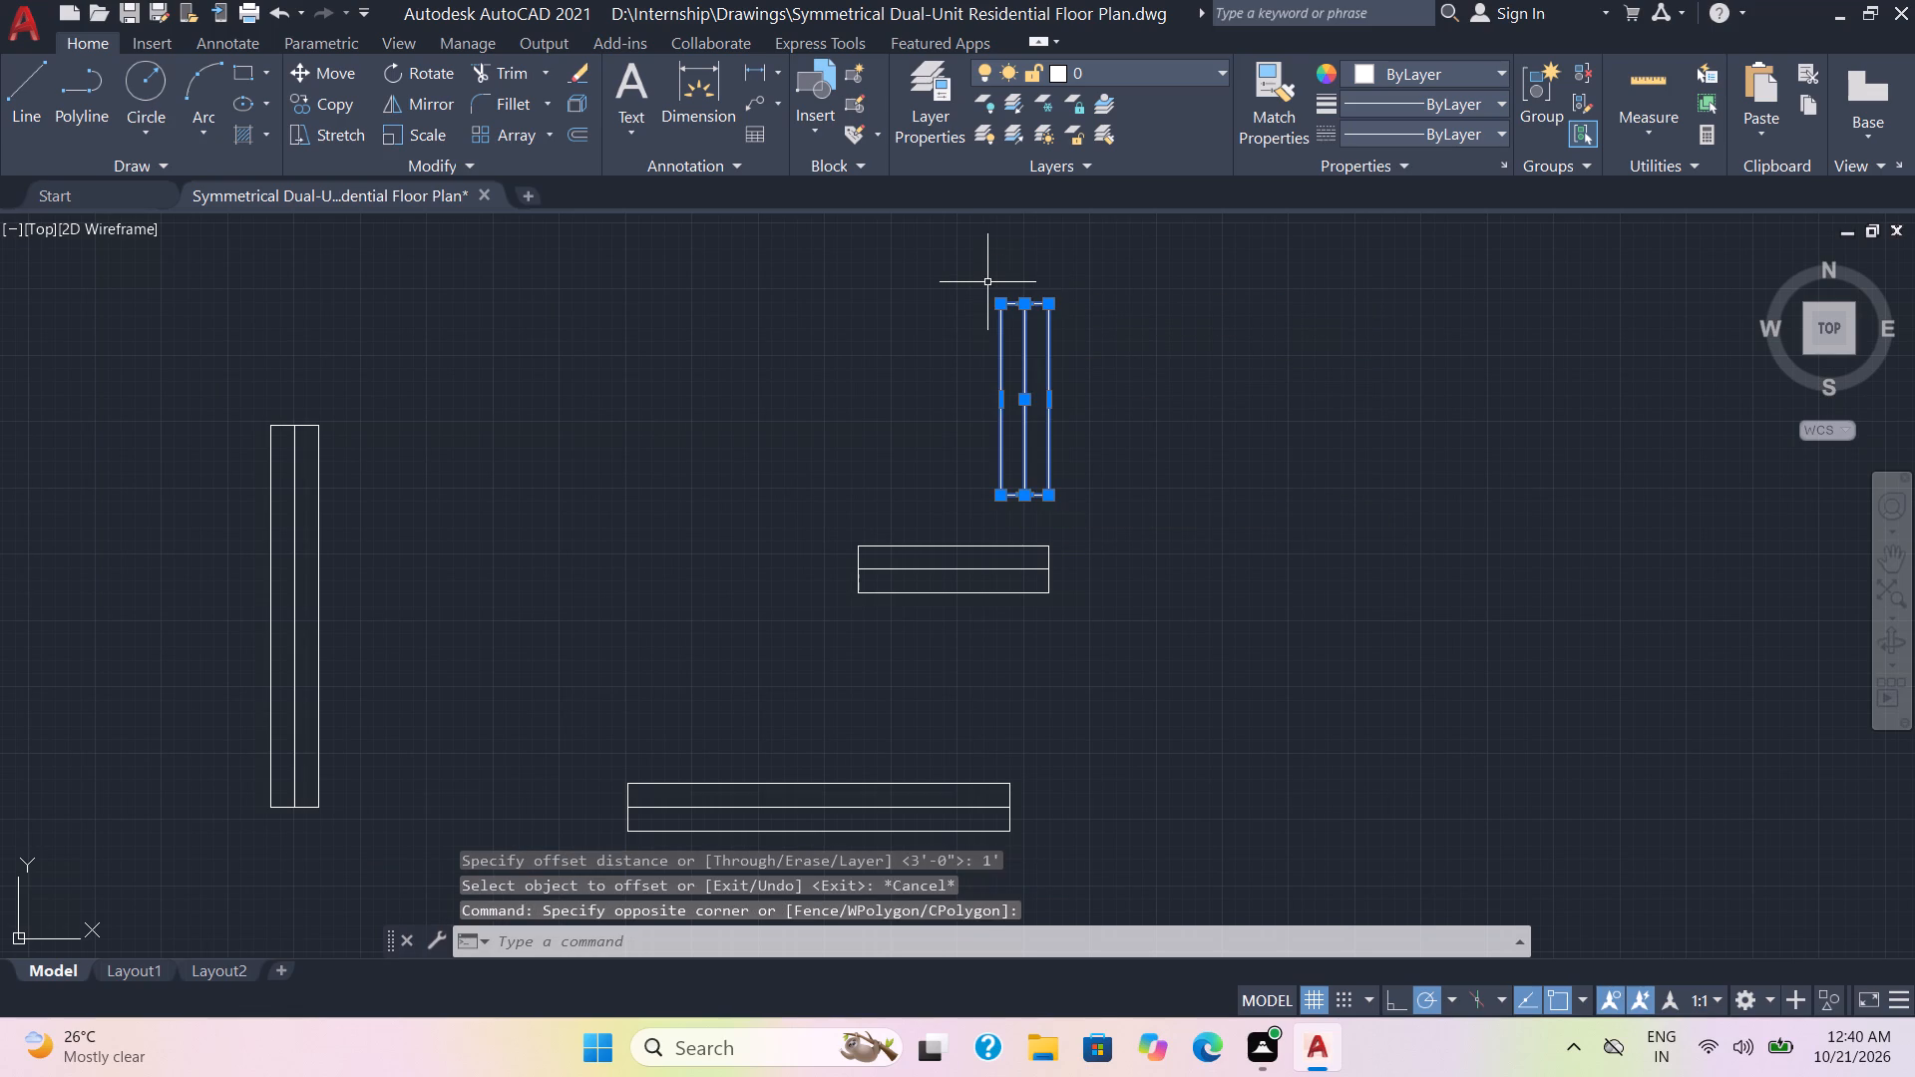
key("x")
key("Return")
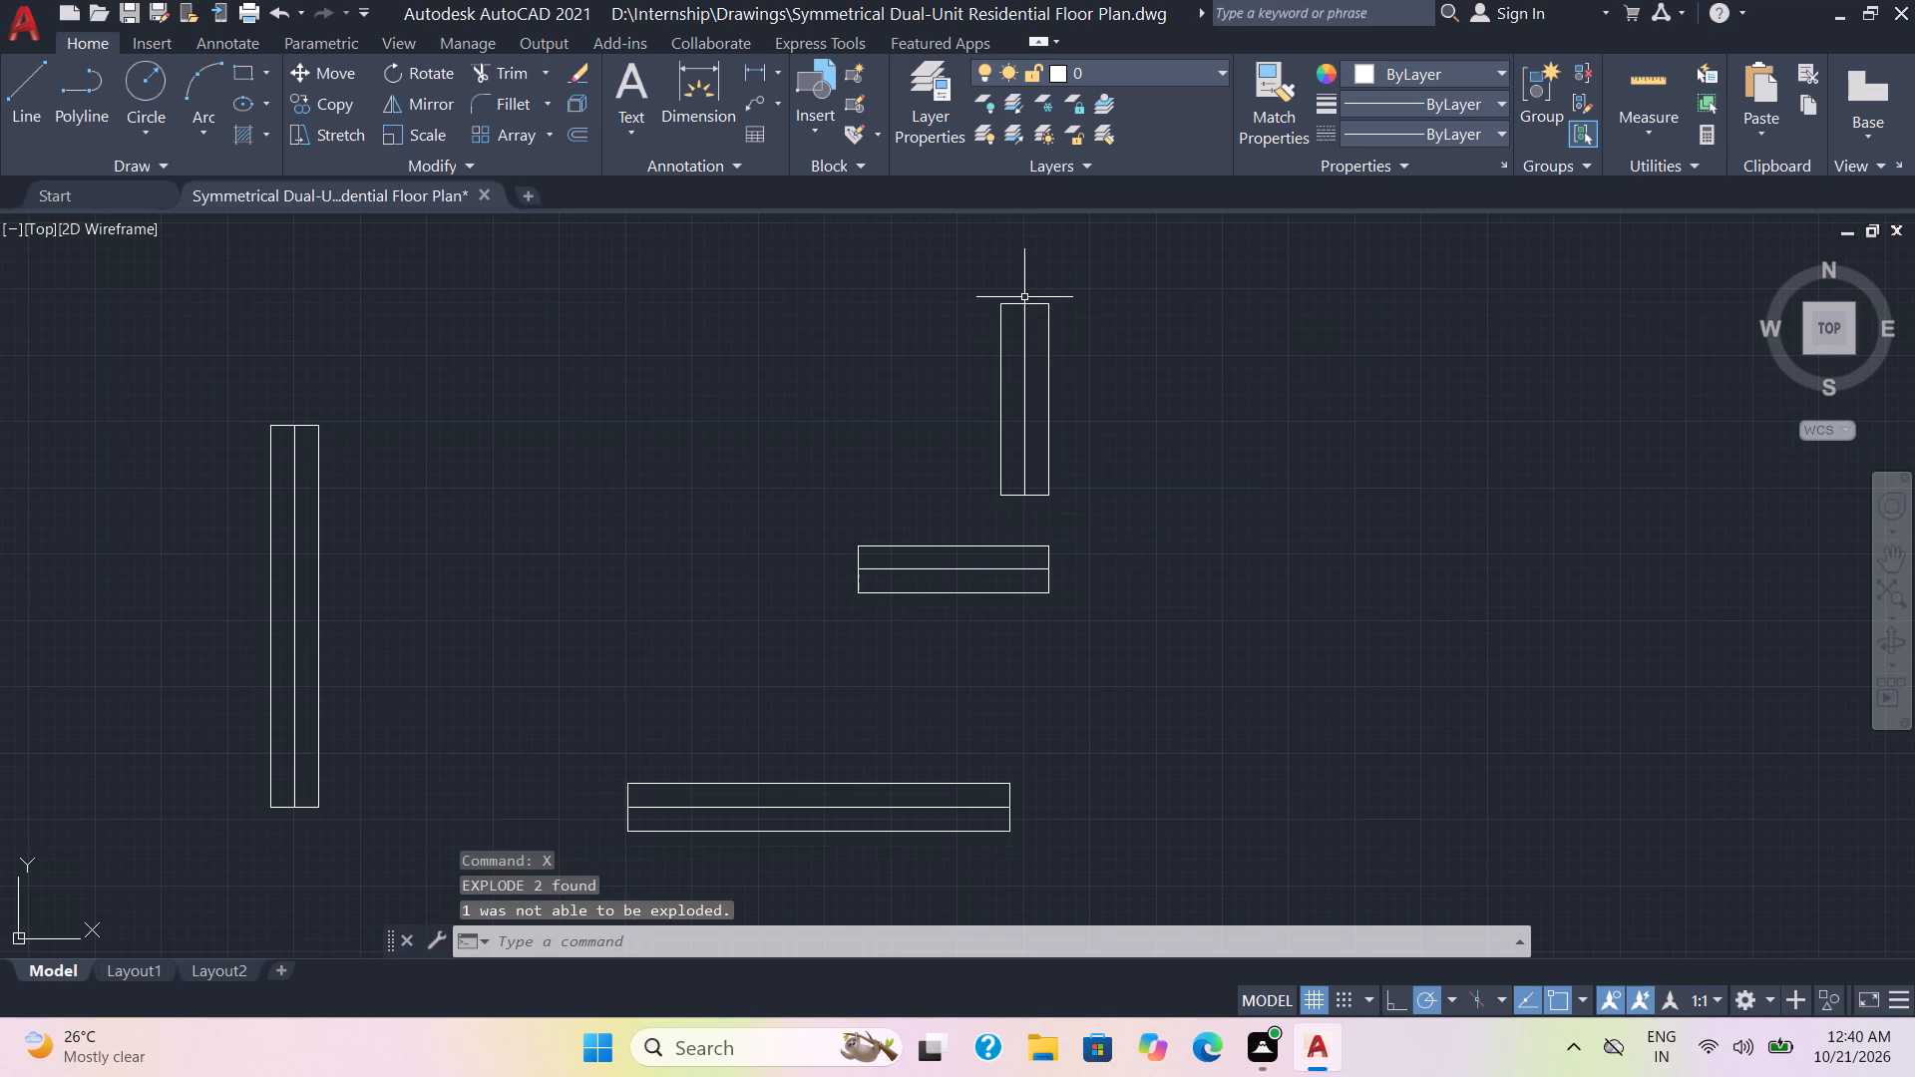
Offset the top edge of the exploded vertical symbol 1' downward, inside its outline.
key("o")
key("Return")
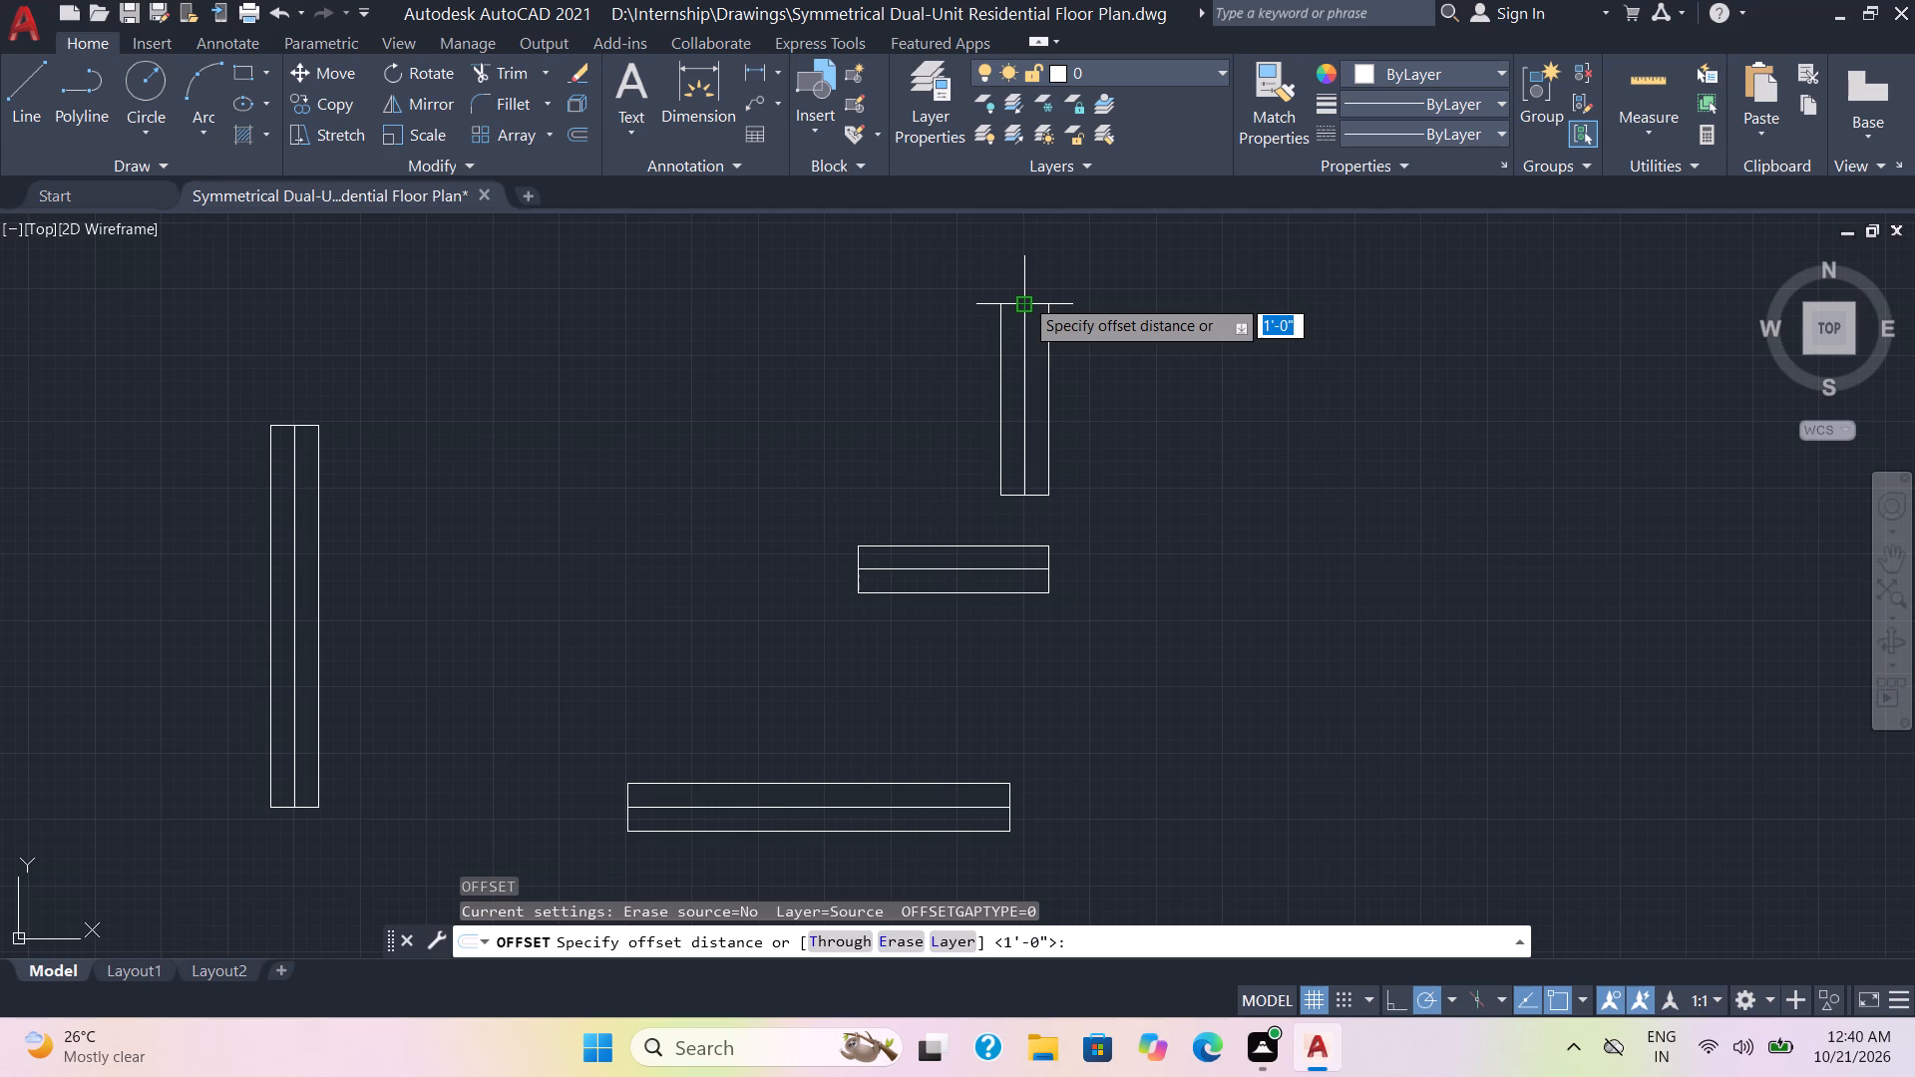
key("1")
key("apostrophe")
key("Return")
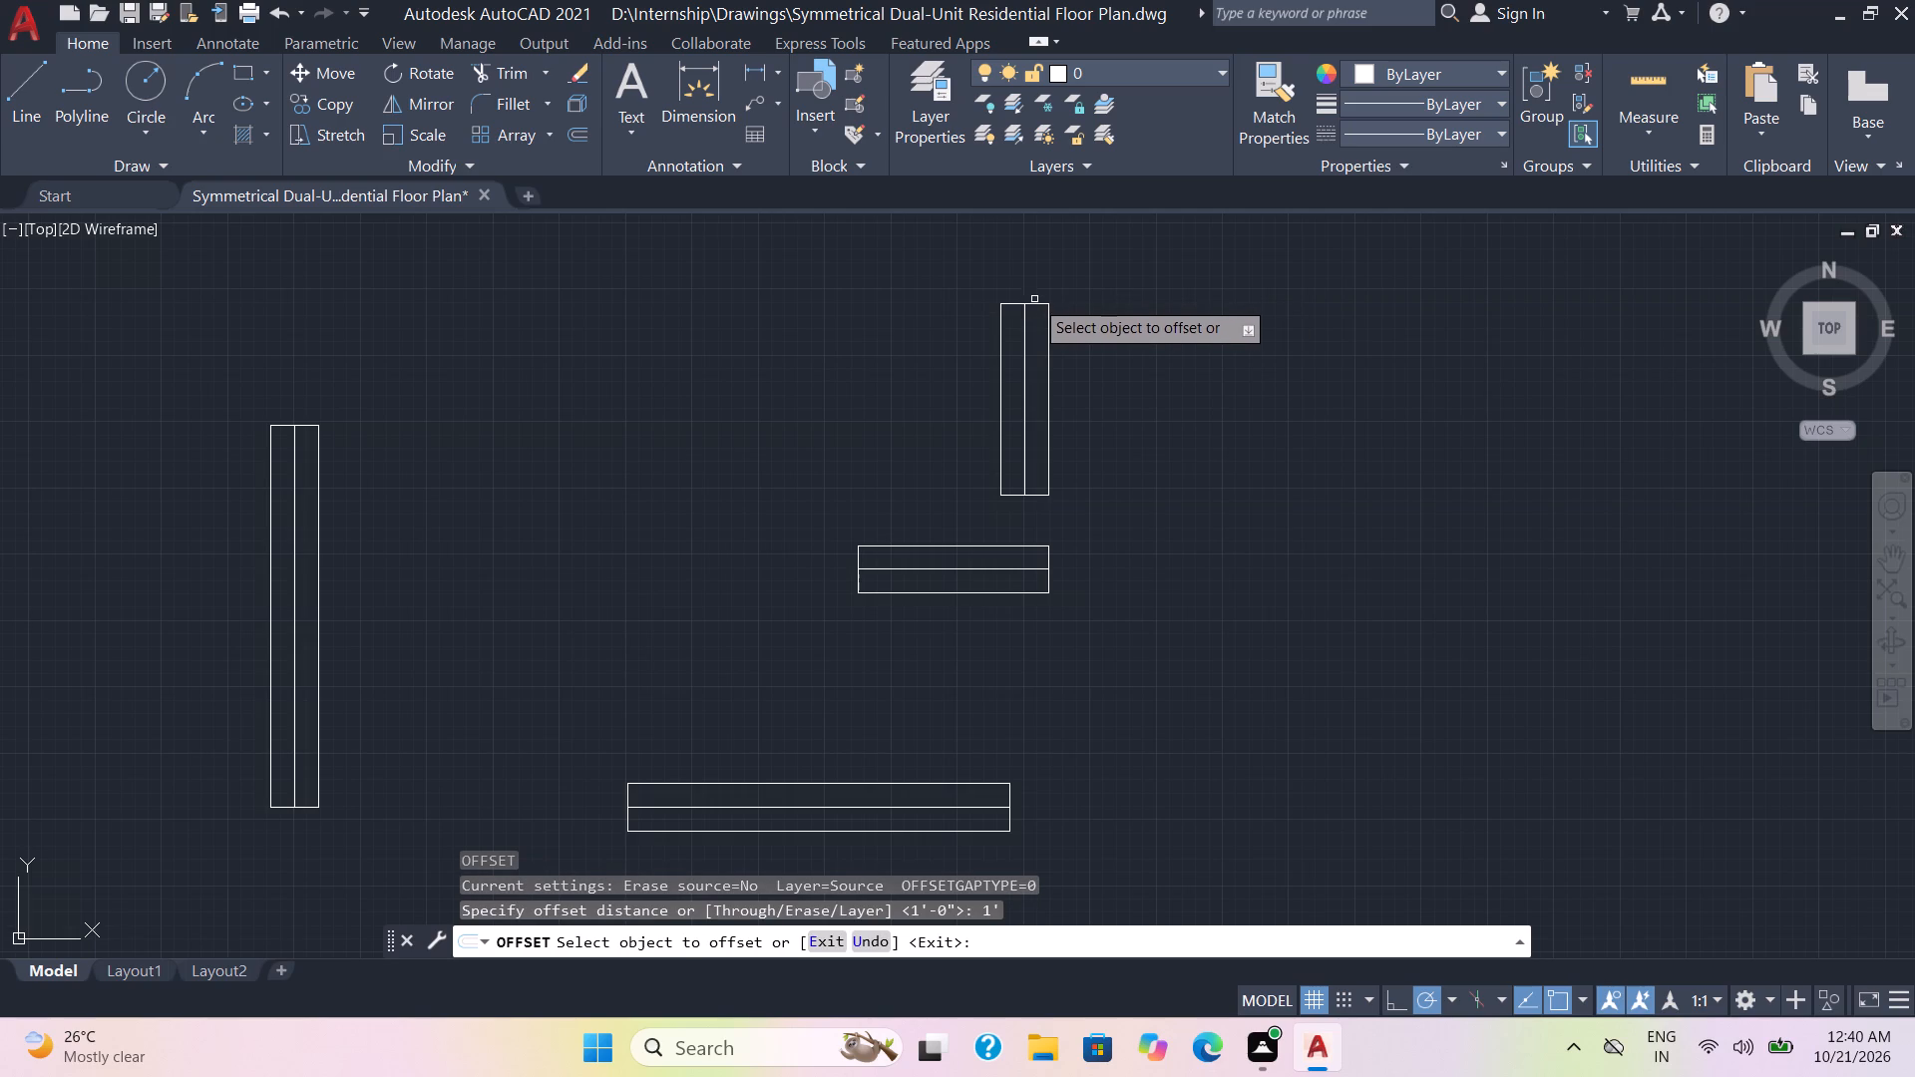
left_click(1035, 303)
left_click(1027, 360)
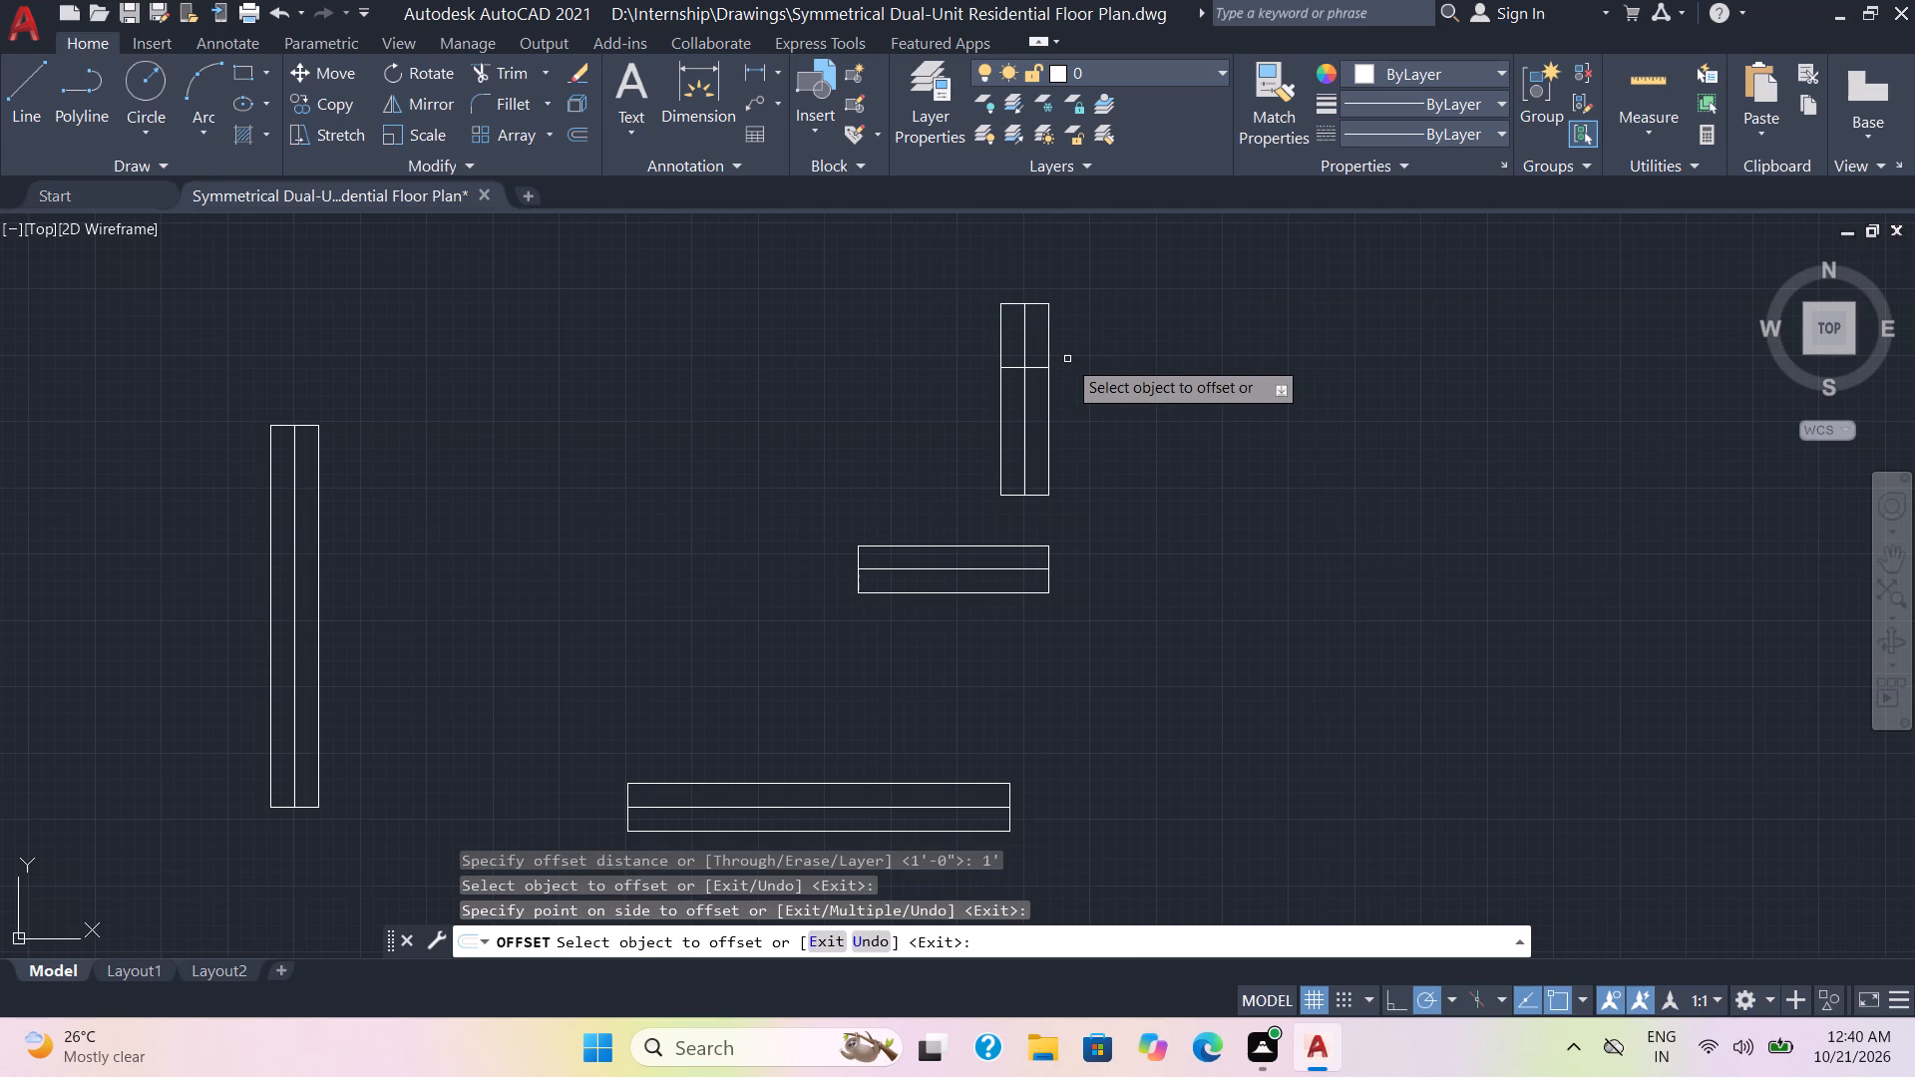
key("Escape")
Trim away the part of the vertical symbol above the offset line, including its old top edge.
type("tr")
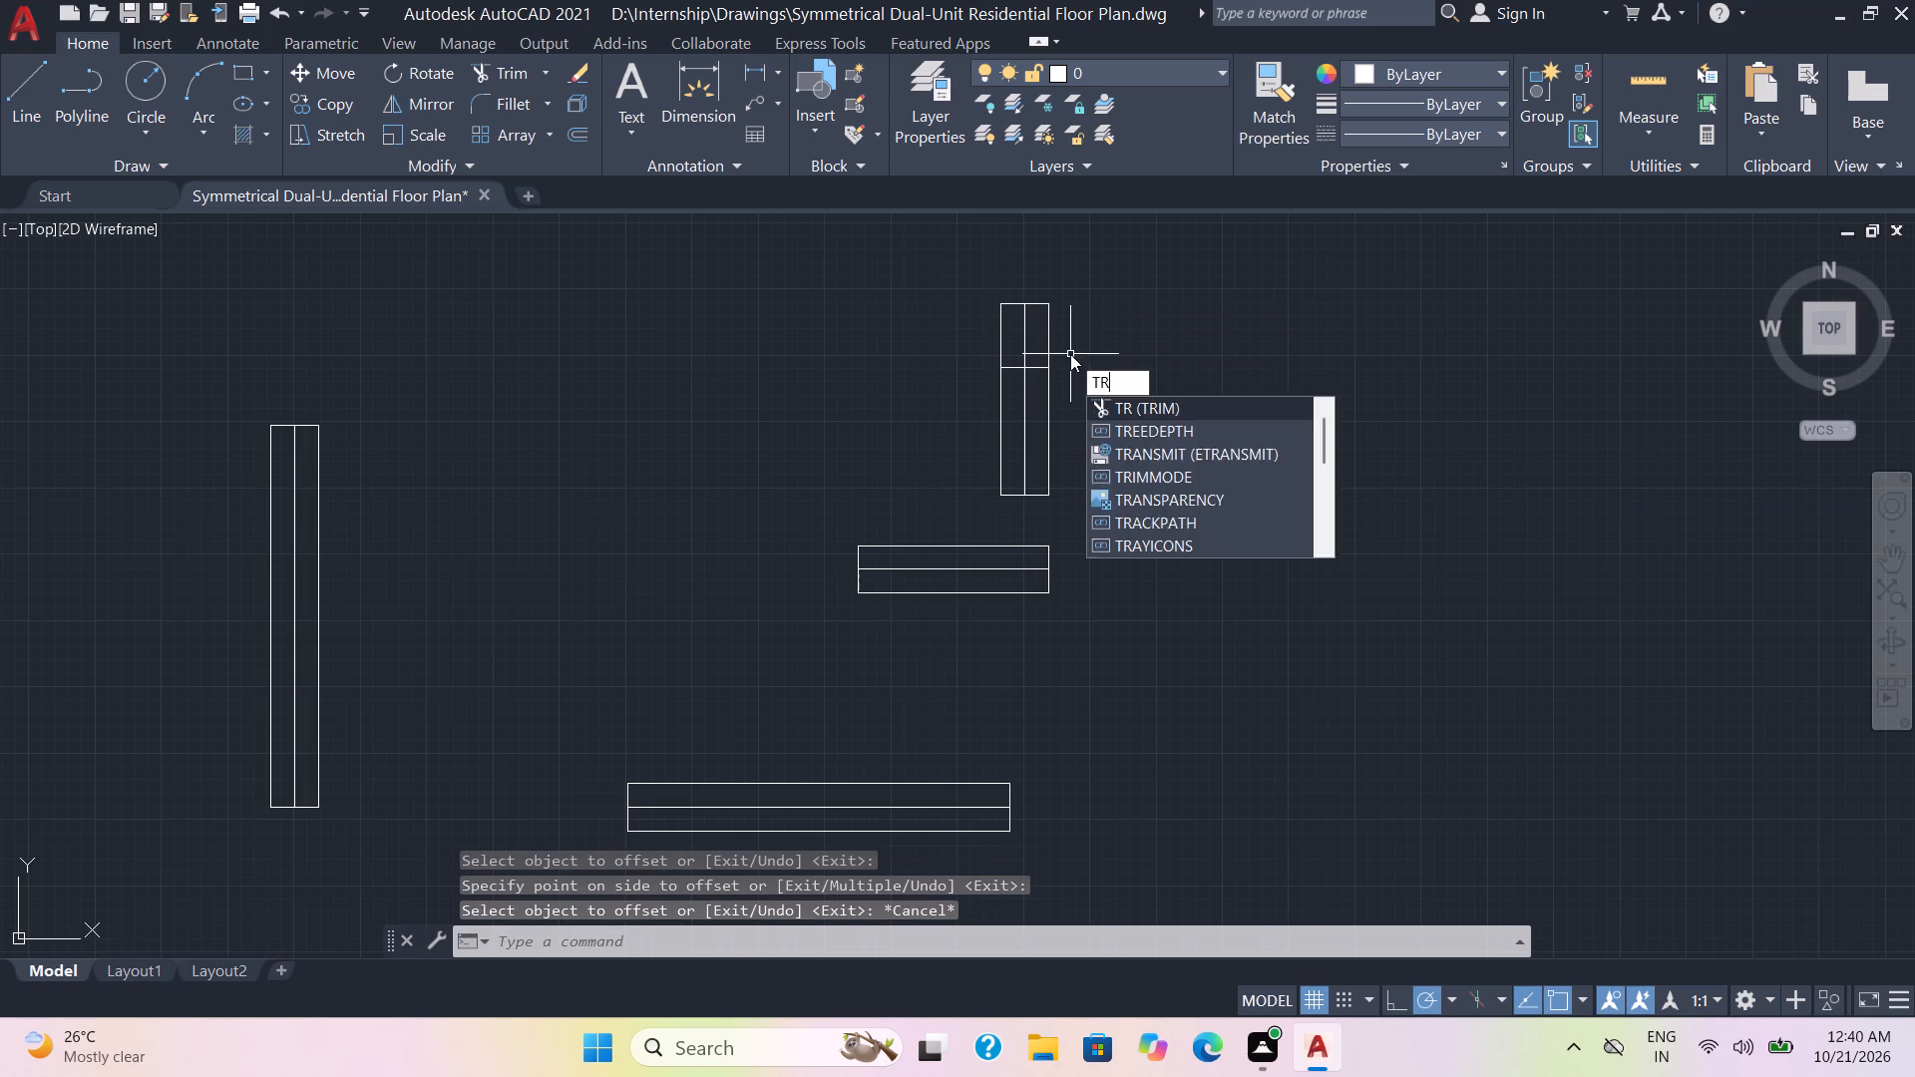
key("Return")
left_click_drag(1068, 339, 979, 340)
left_click_drag(1035, 292, 1033, 304)
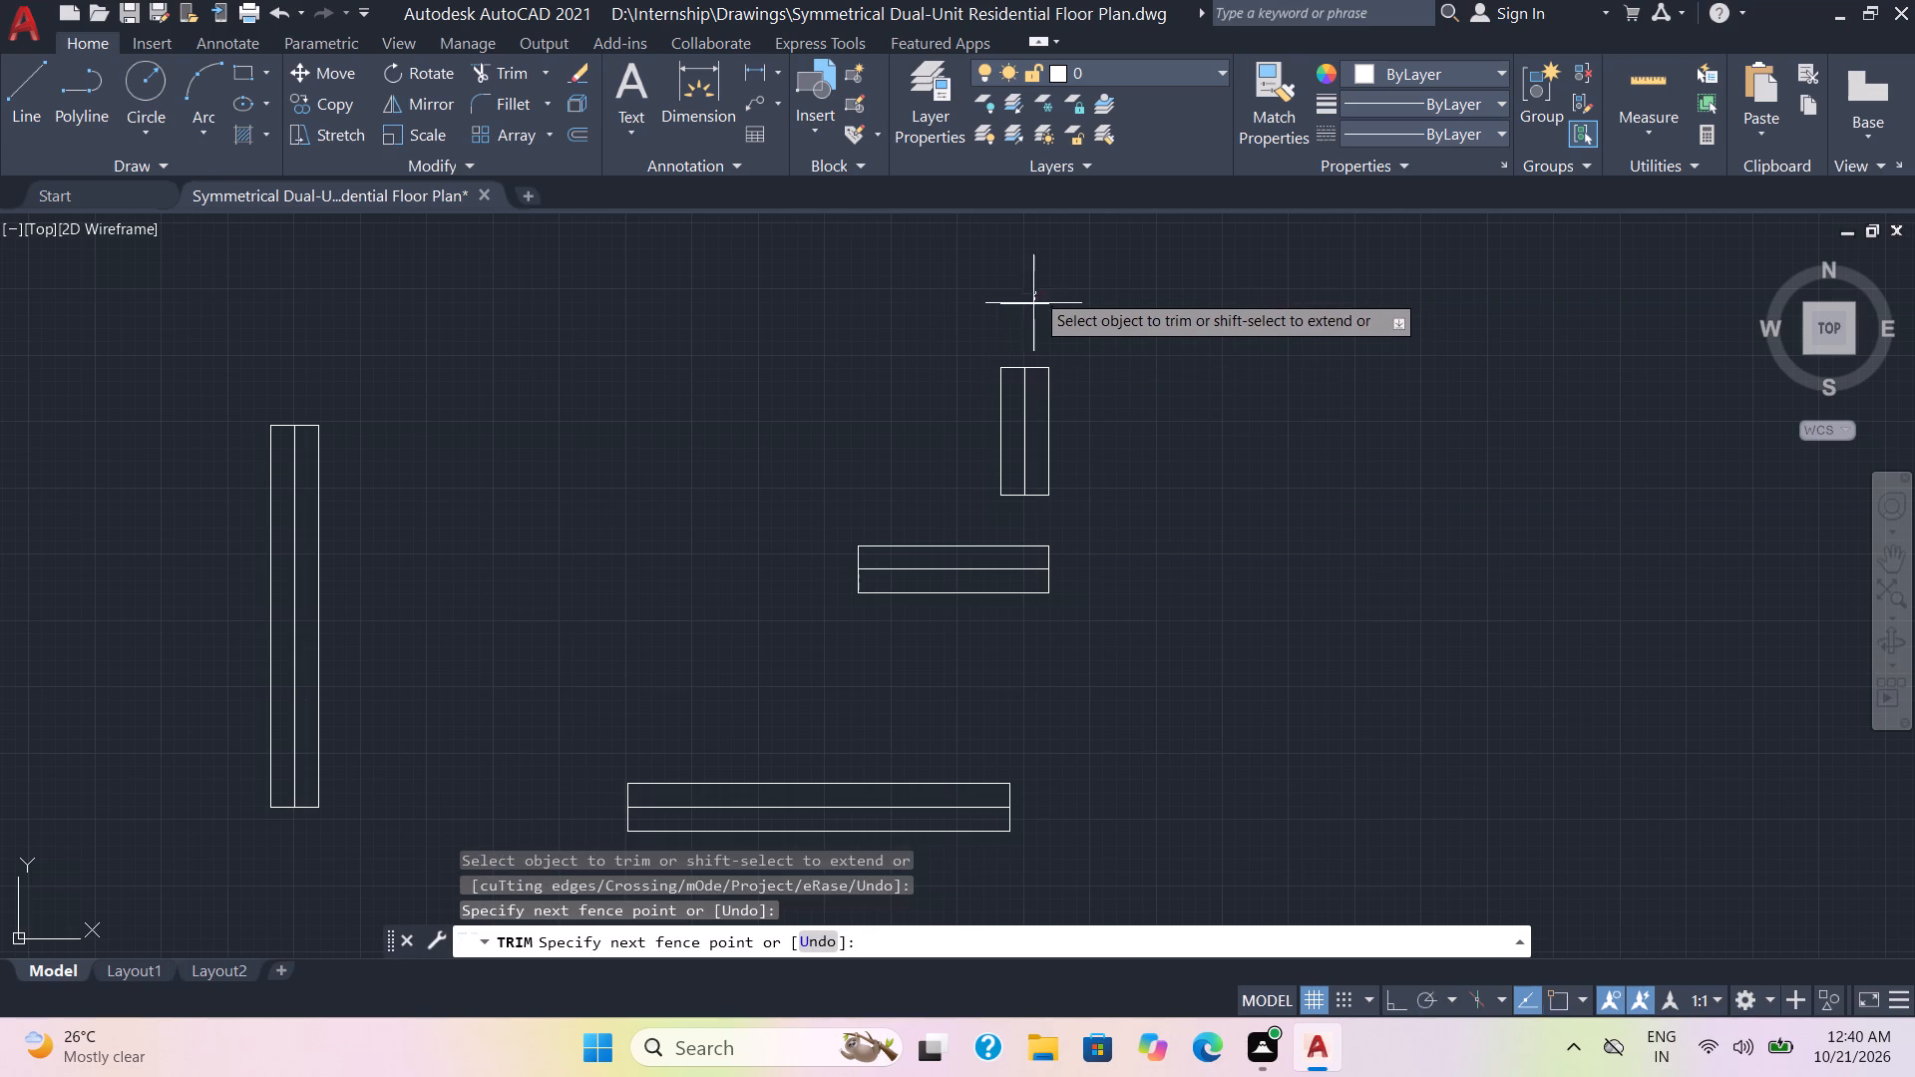
left_click_drag(1033, 304, 1030, 314)
key("Escape")
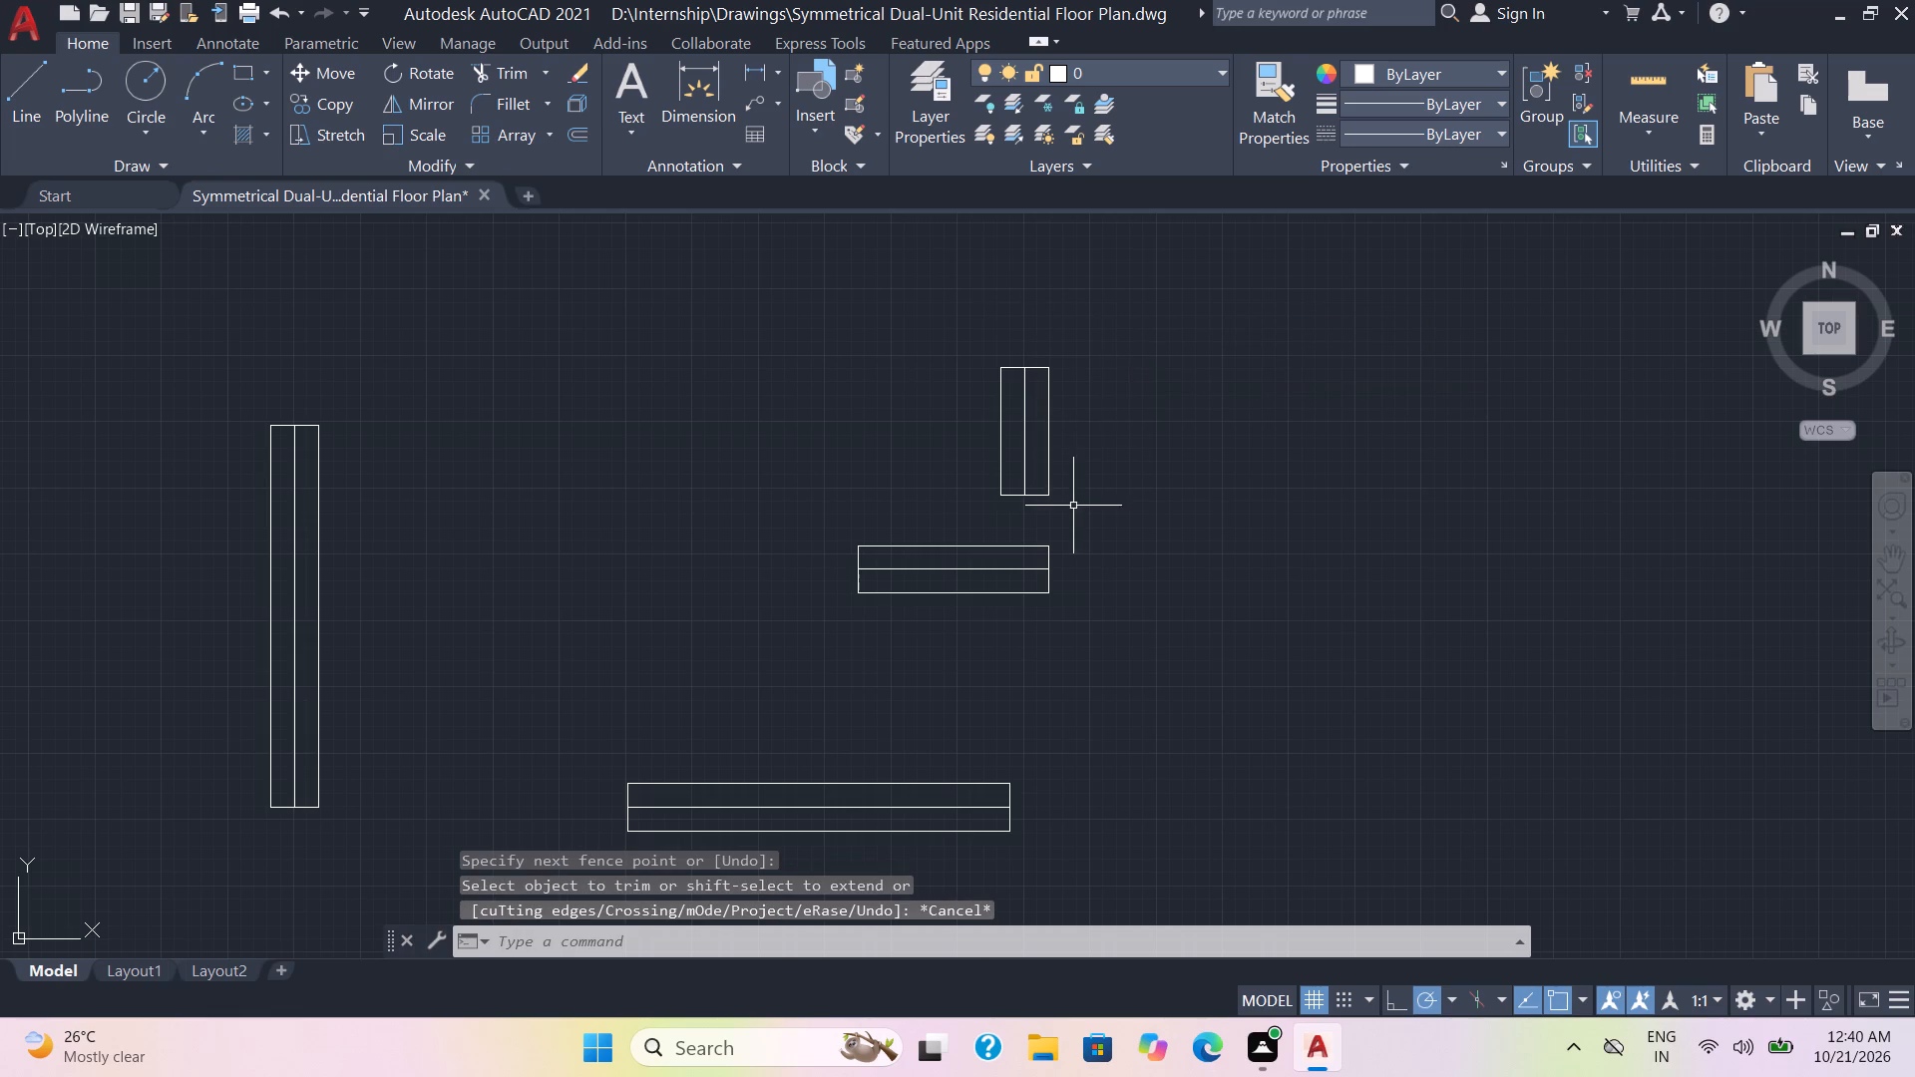
Join the outline segments of the shortened vertical symbol into one polyline.
left_click(1073, 506)
left_click(964, 342)
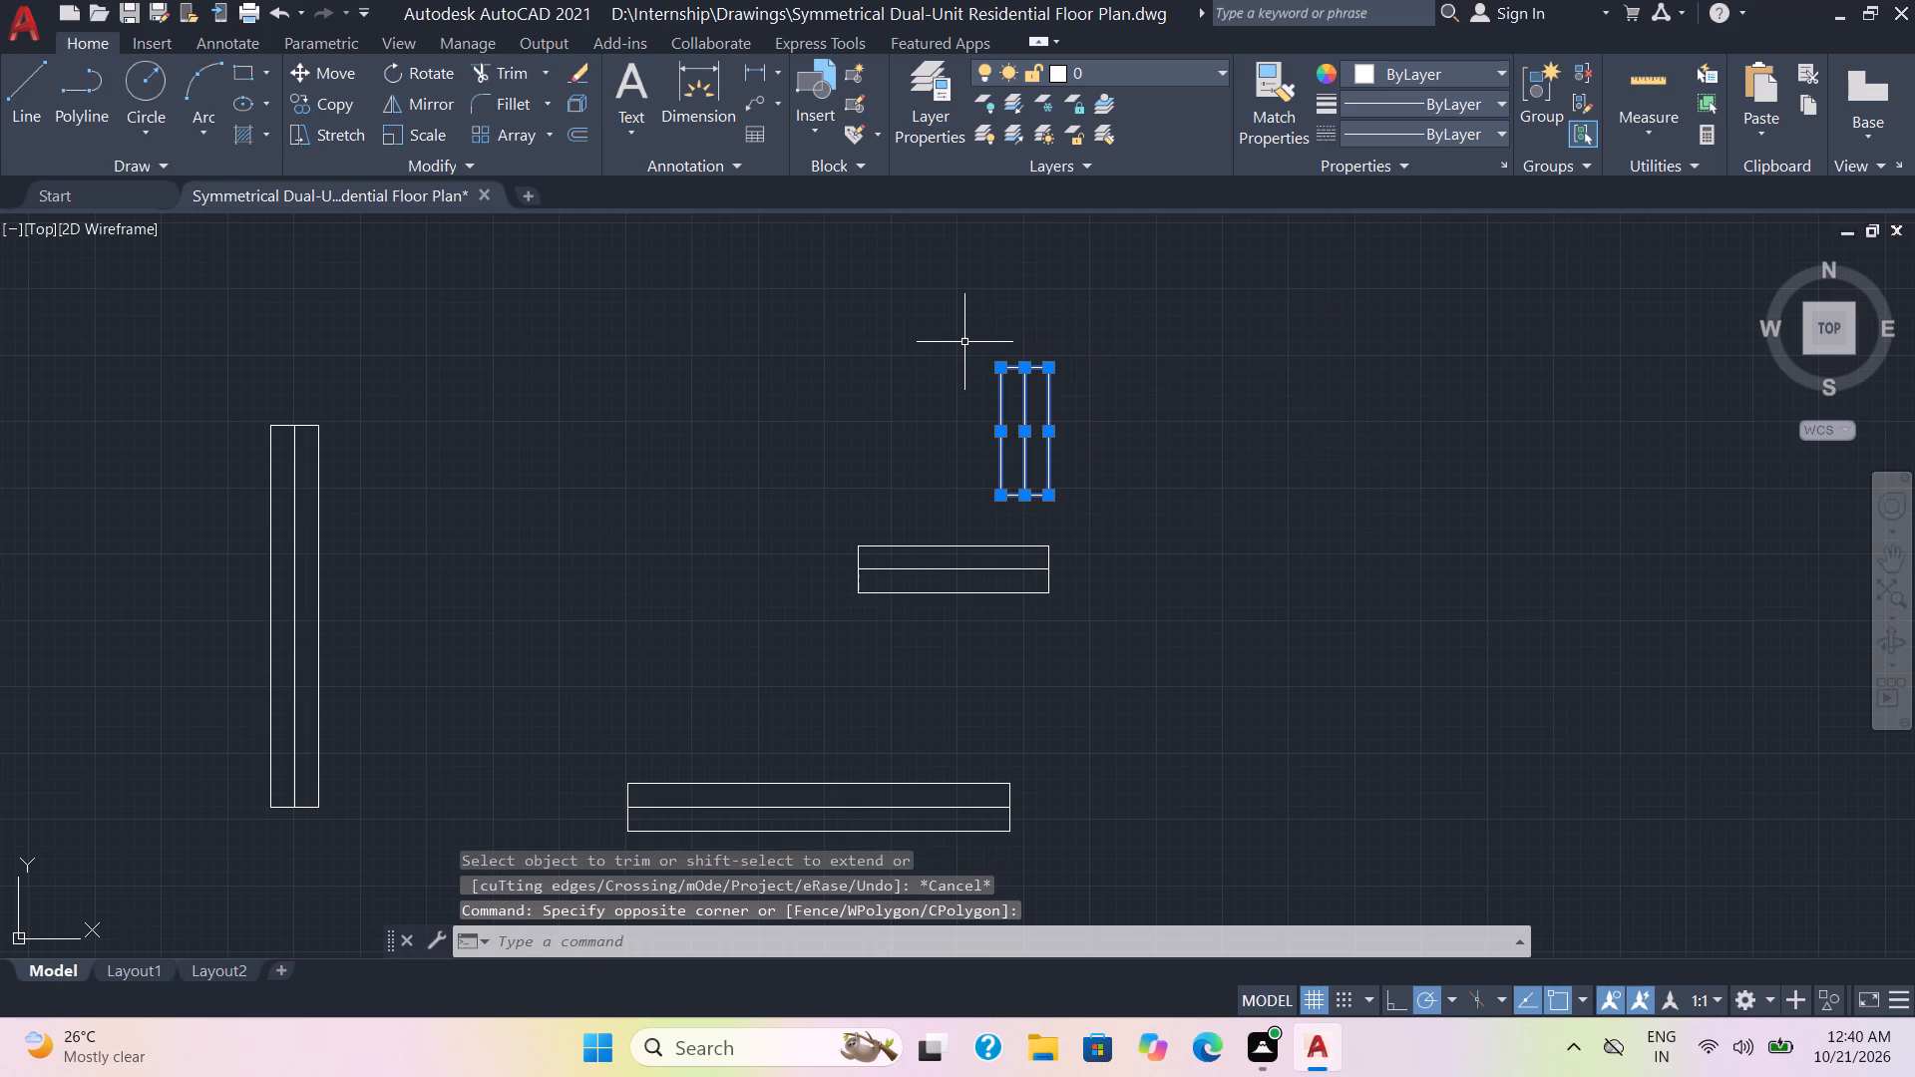
key("j")
key("Return")
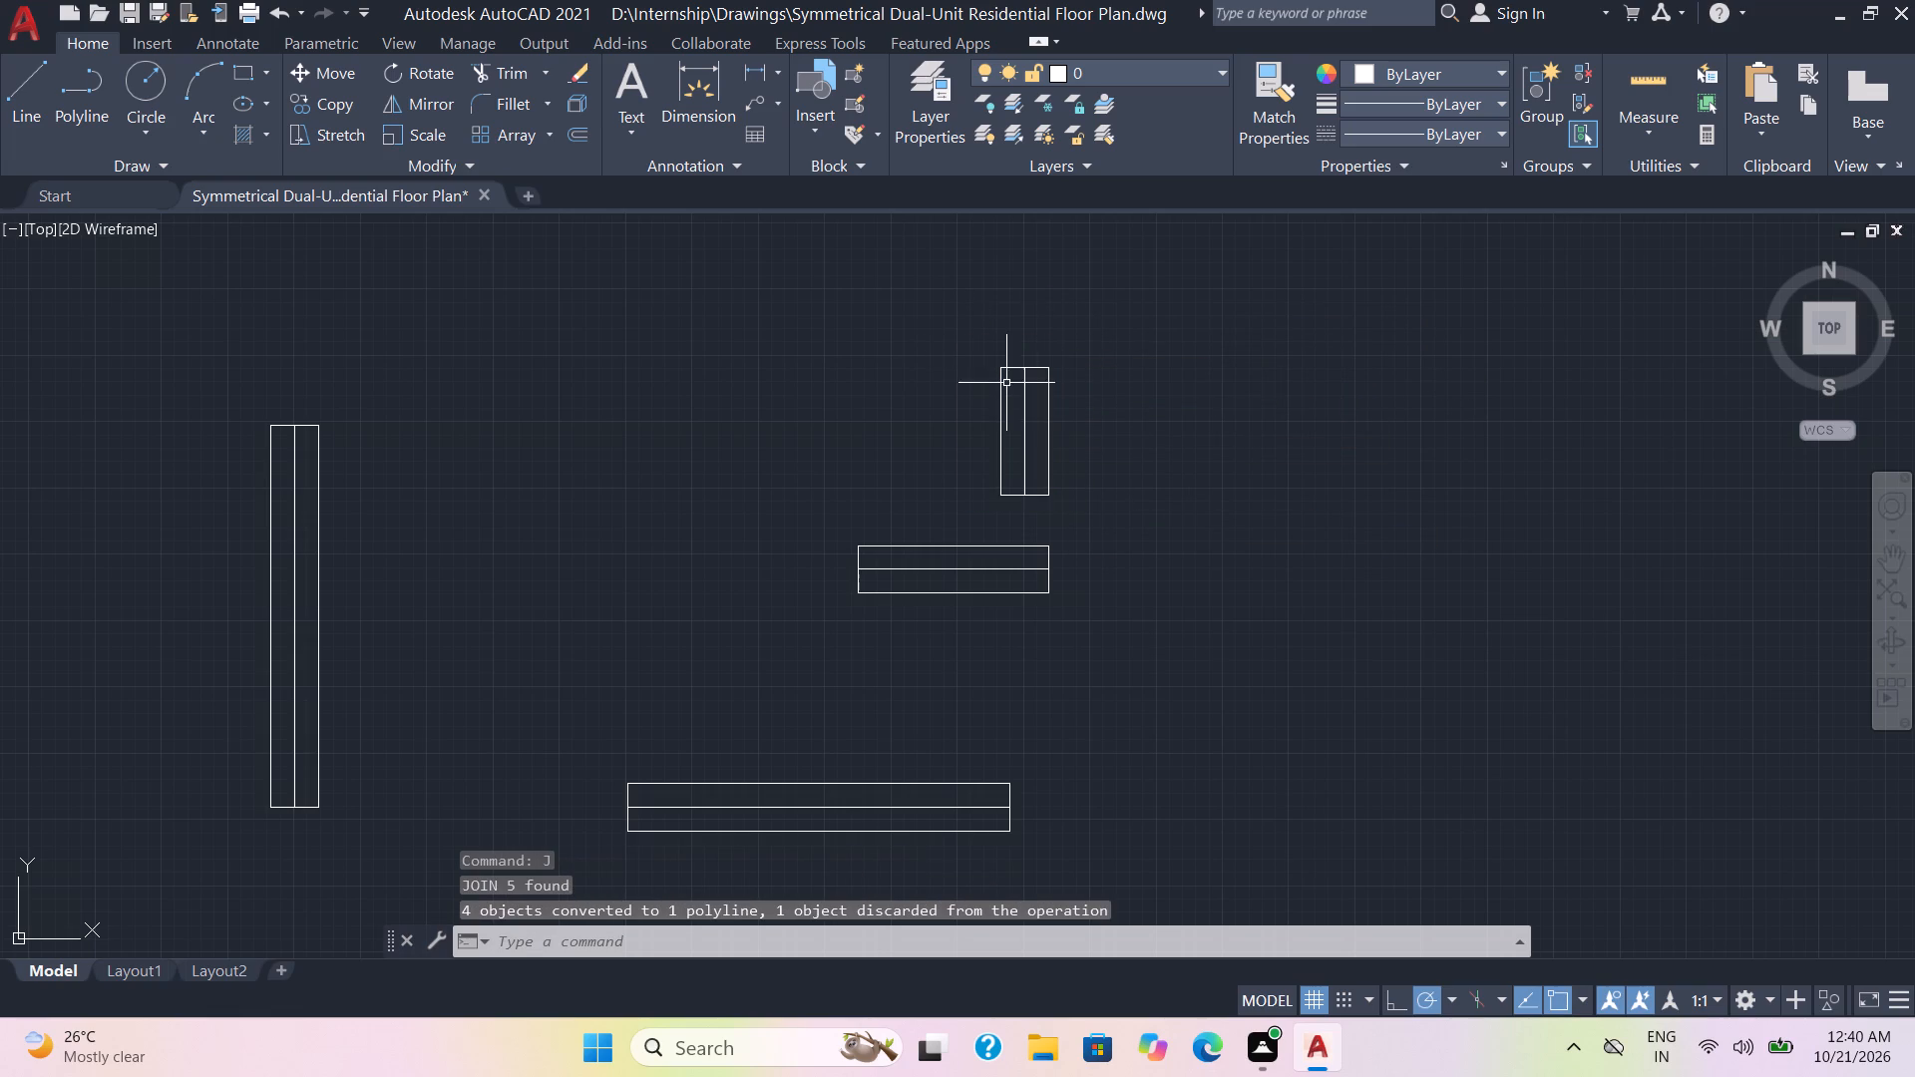
Copy the shortened vertical symbol by its centre line's top end into the right outer wall of the upper small room.
left_click(1068, 491)
left_click(983, 383)
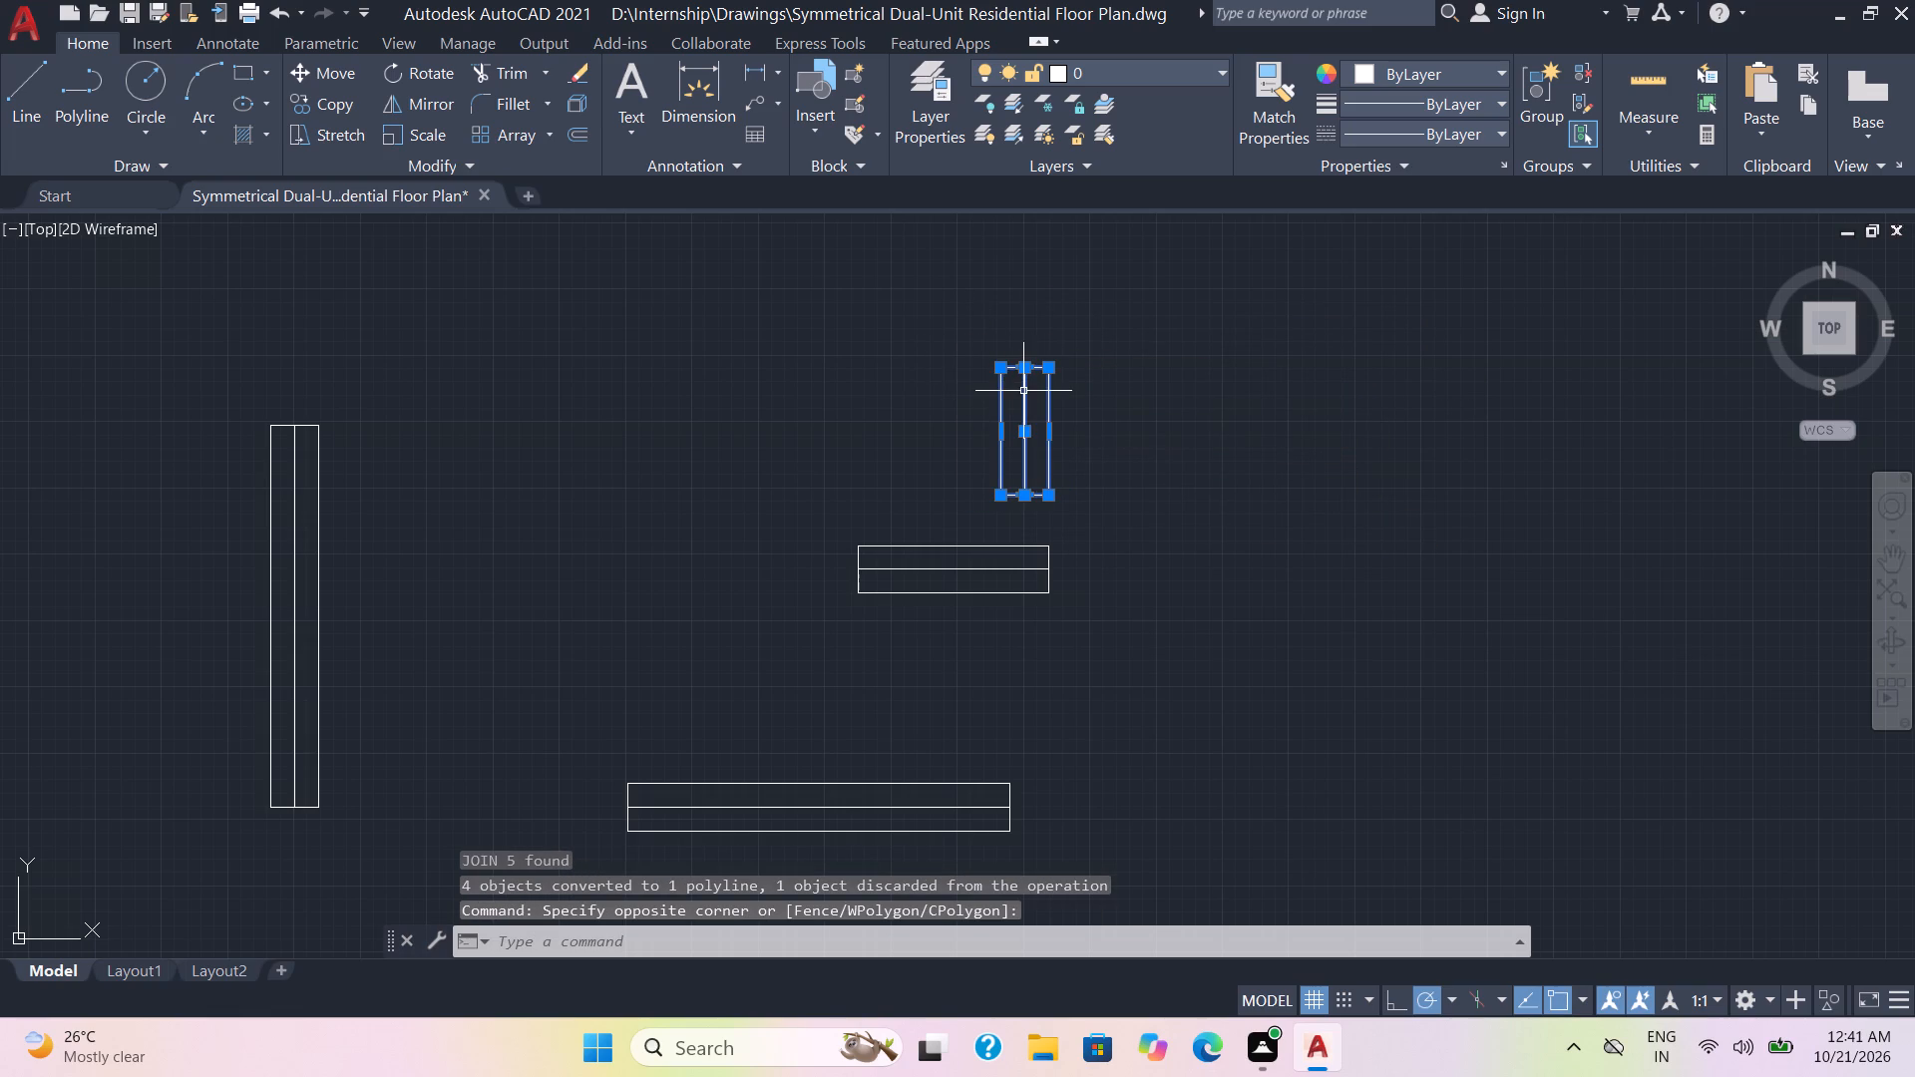
key("c")
key("o")
key("Return")
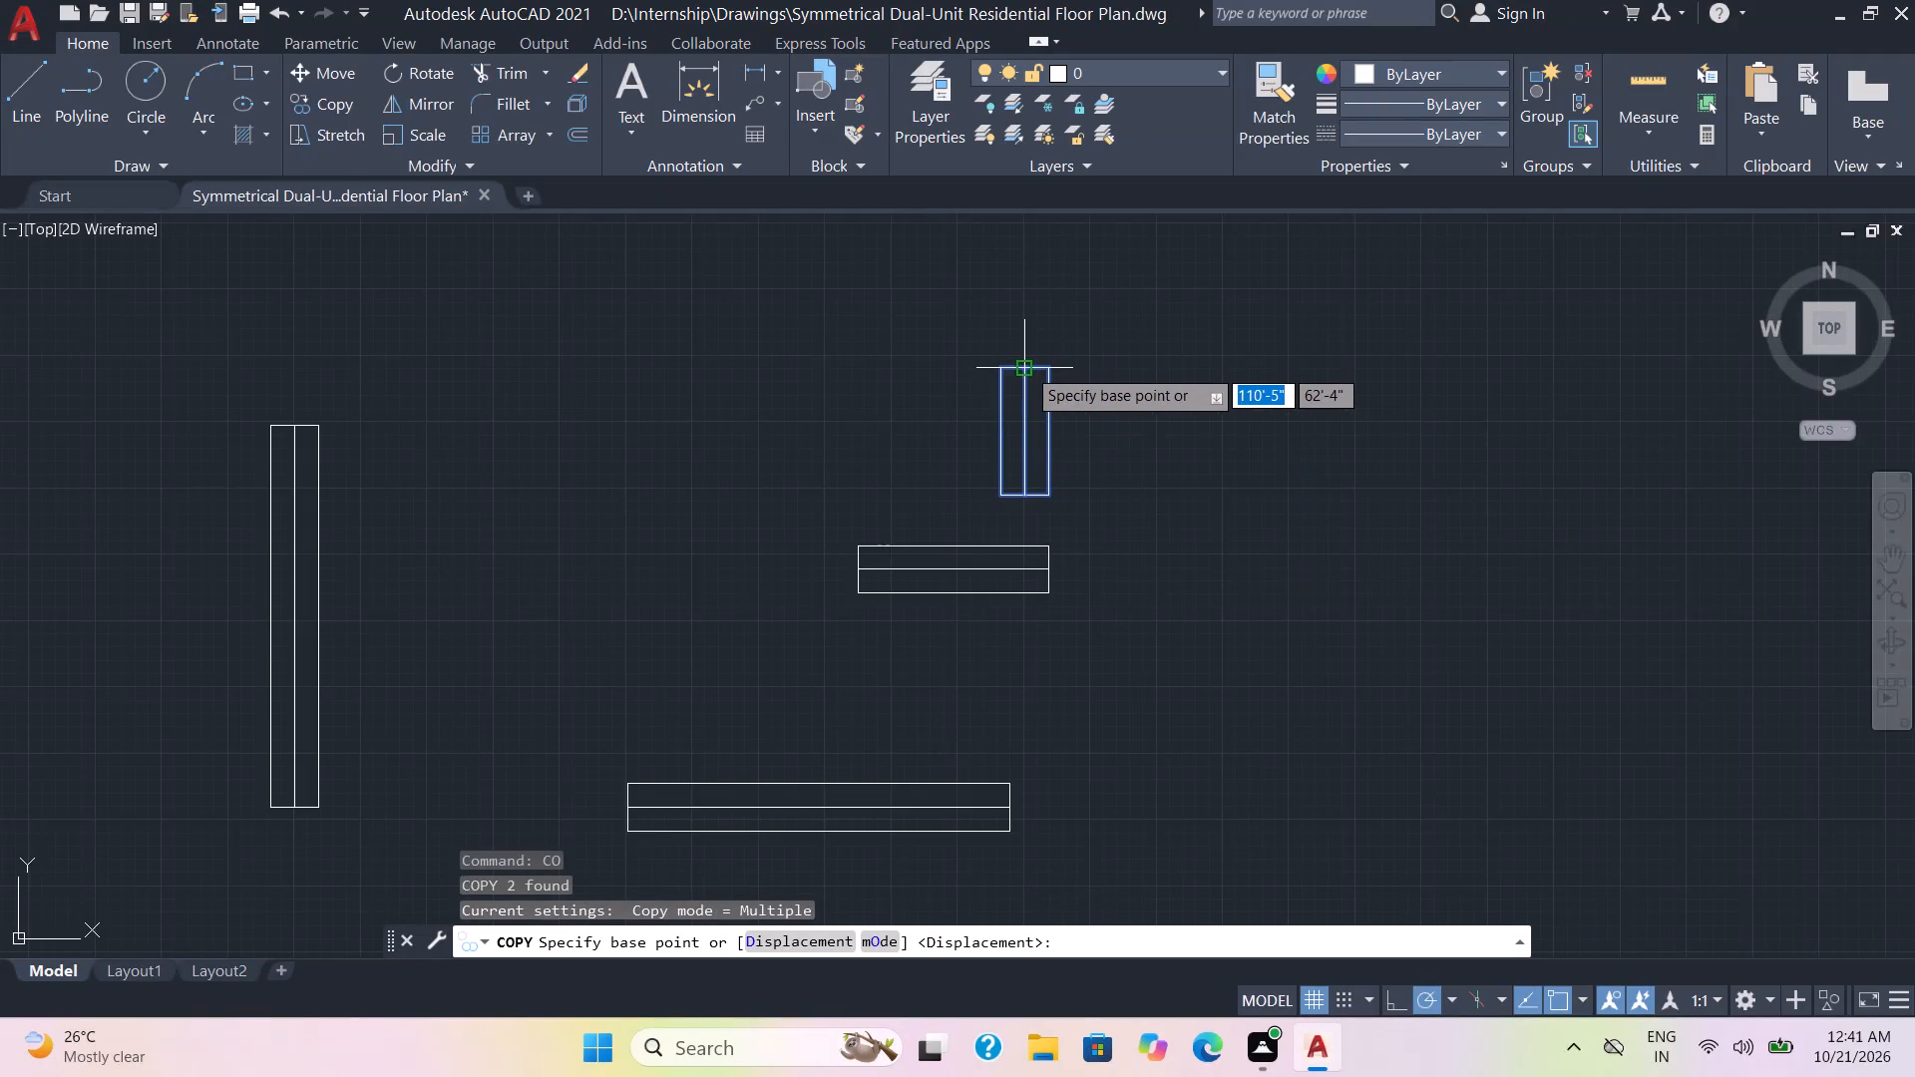
left_click(1026, 367)
scroll(746, 405, "down", 1)
middle_click_drag(273, 518, 814, 528)
scroll(674, 555, "up", 2)
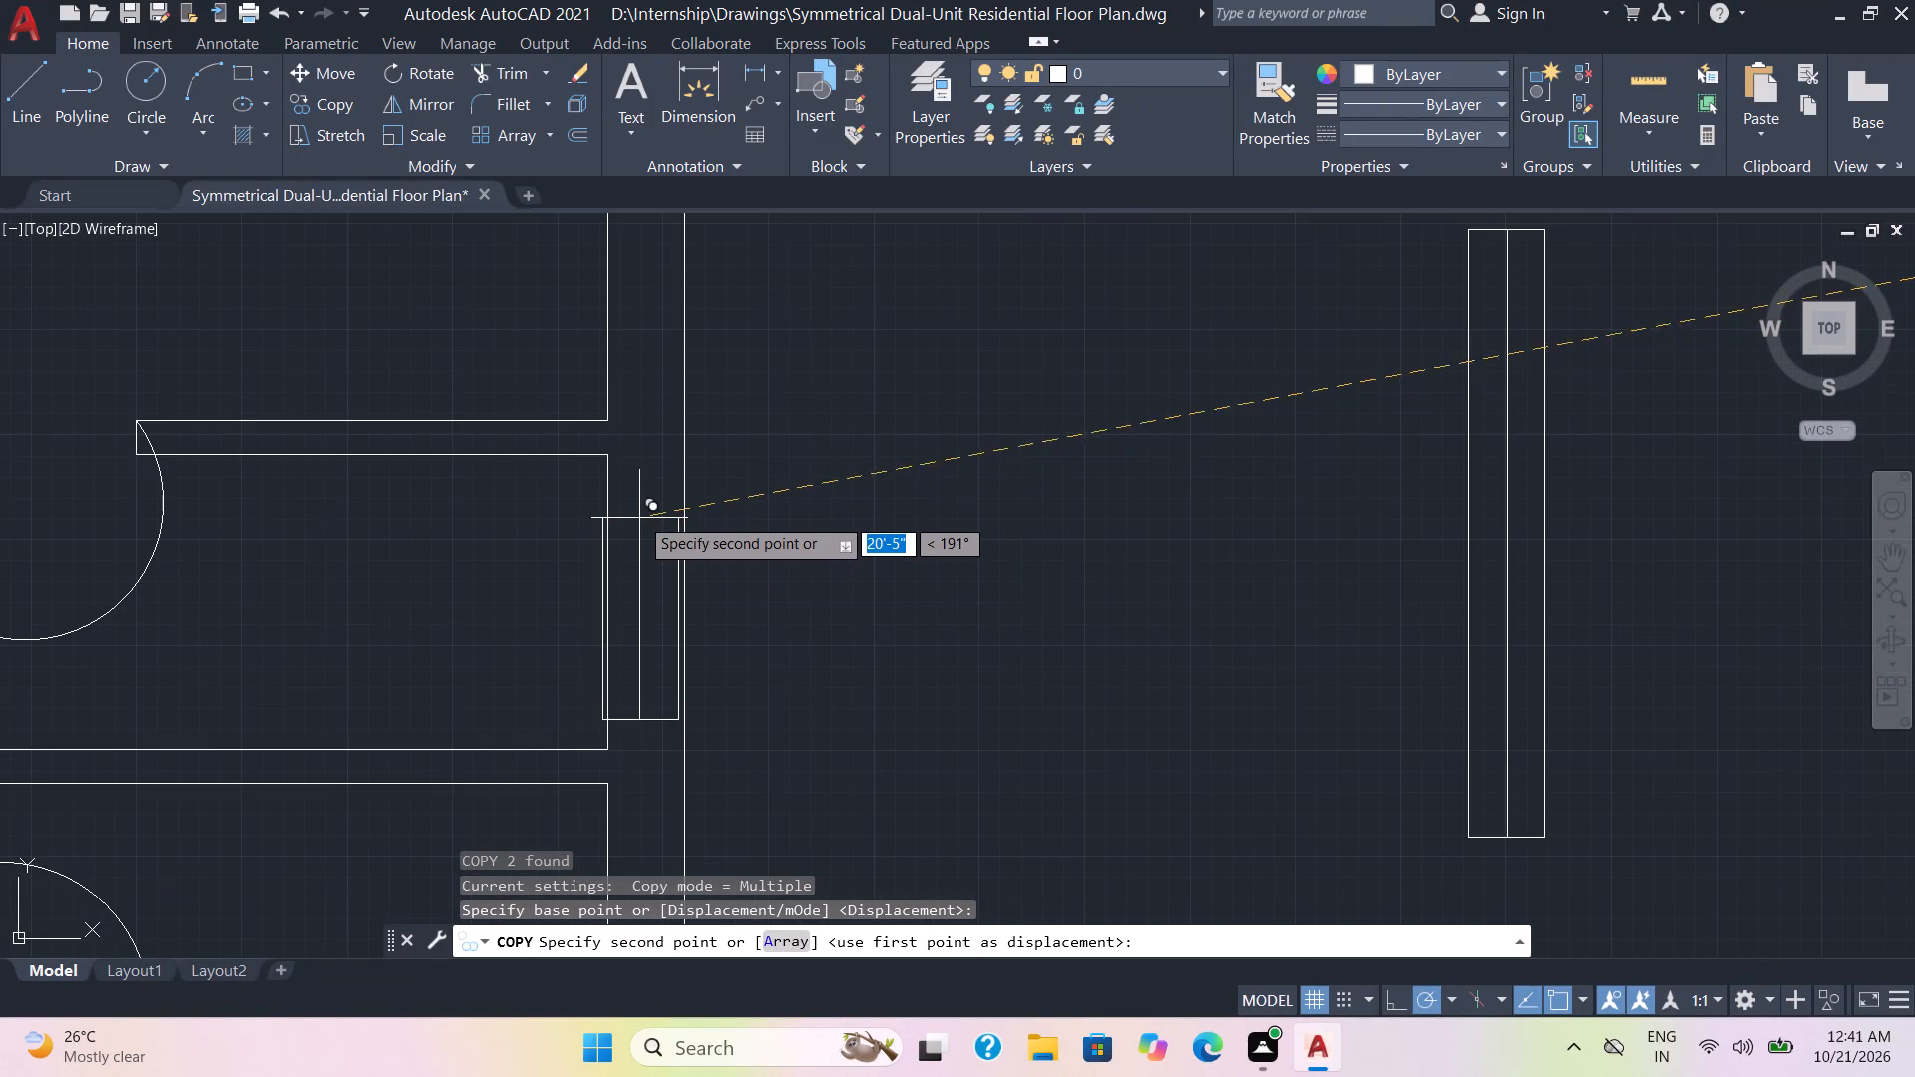
left_click(643, 508)
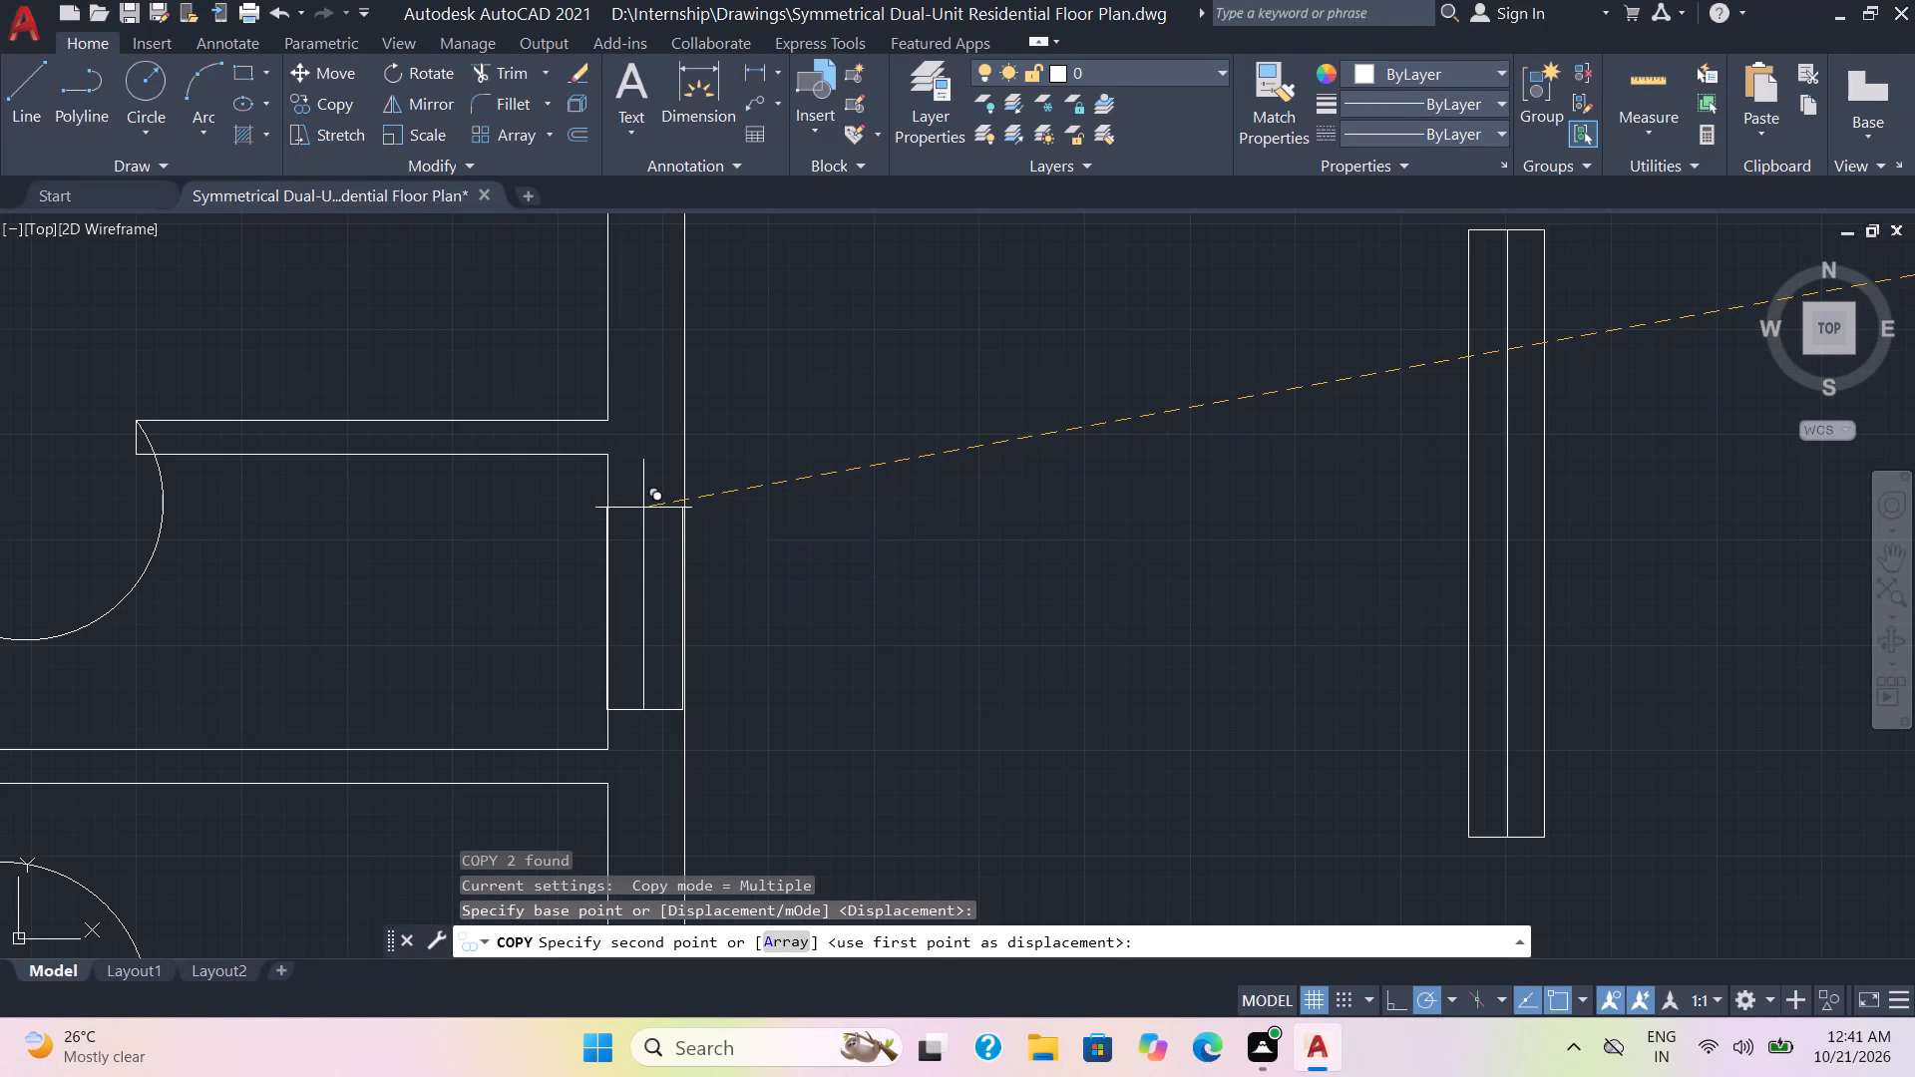
Copy the shortened vertical symbol into the right outer wall of the lower small room.
scroll(673, 586, "down", 2)
middle_click_drag(686, 586, 747, 353)
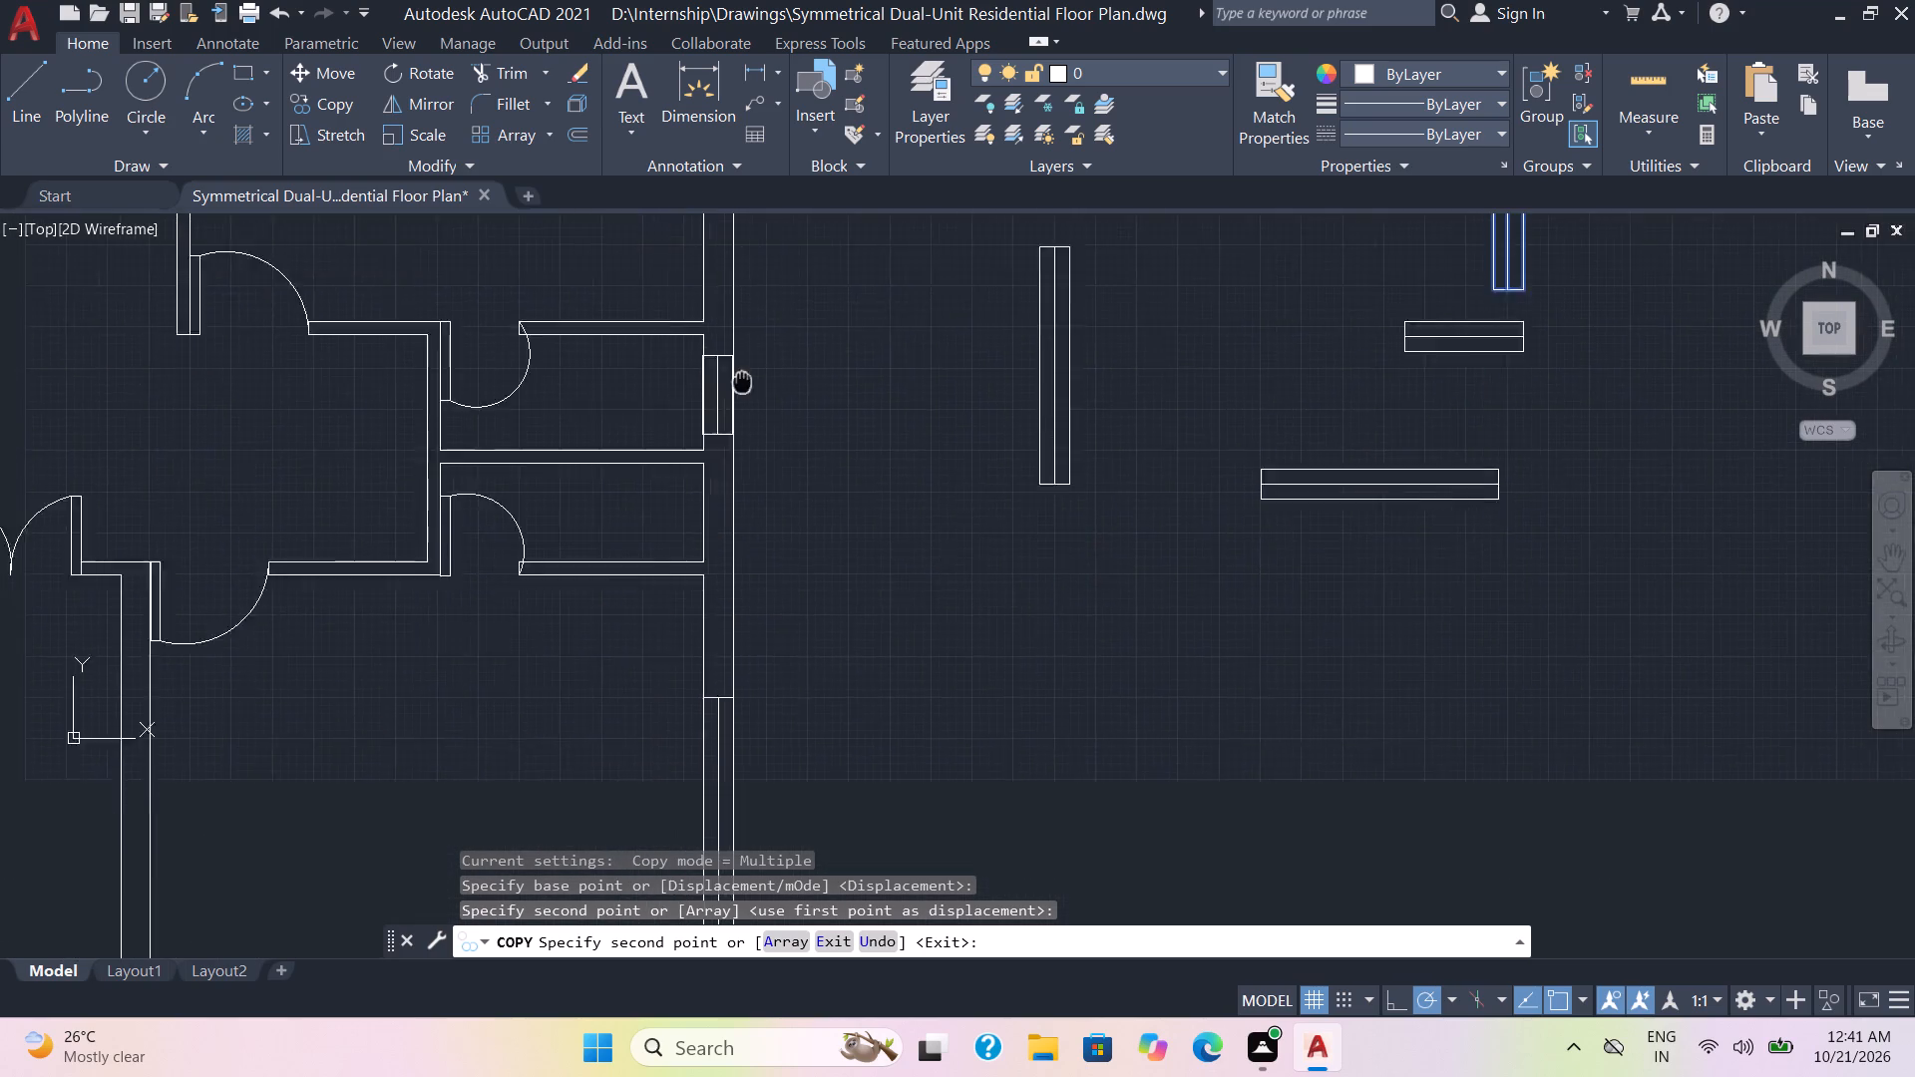
middle_click_drag(747, 353, 747, 349)
scroll(731, 441, "up", 3)
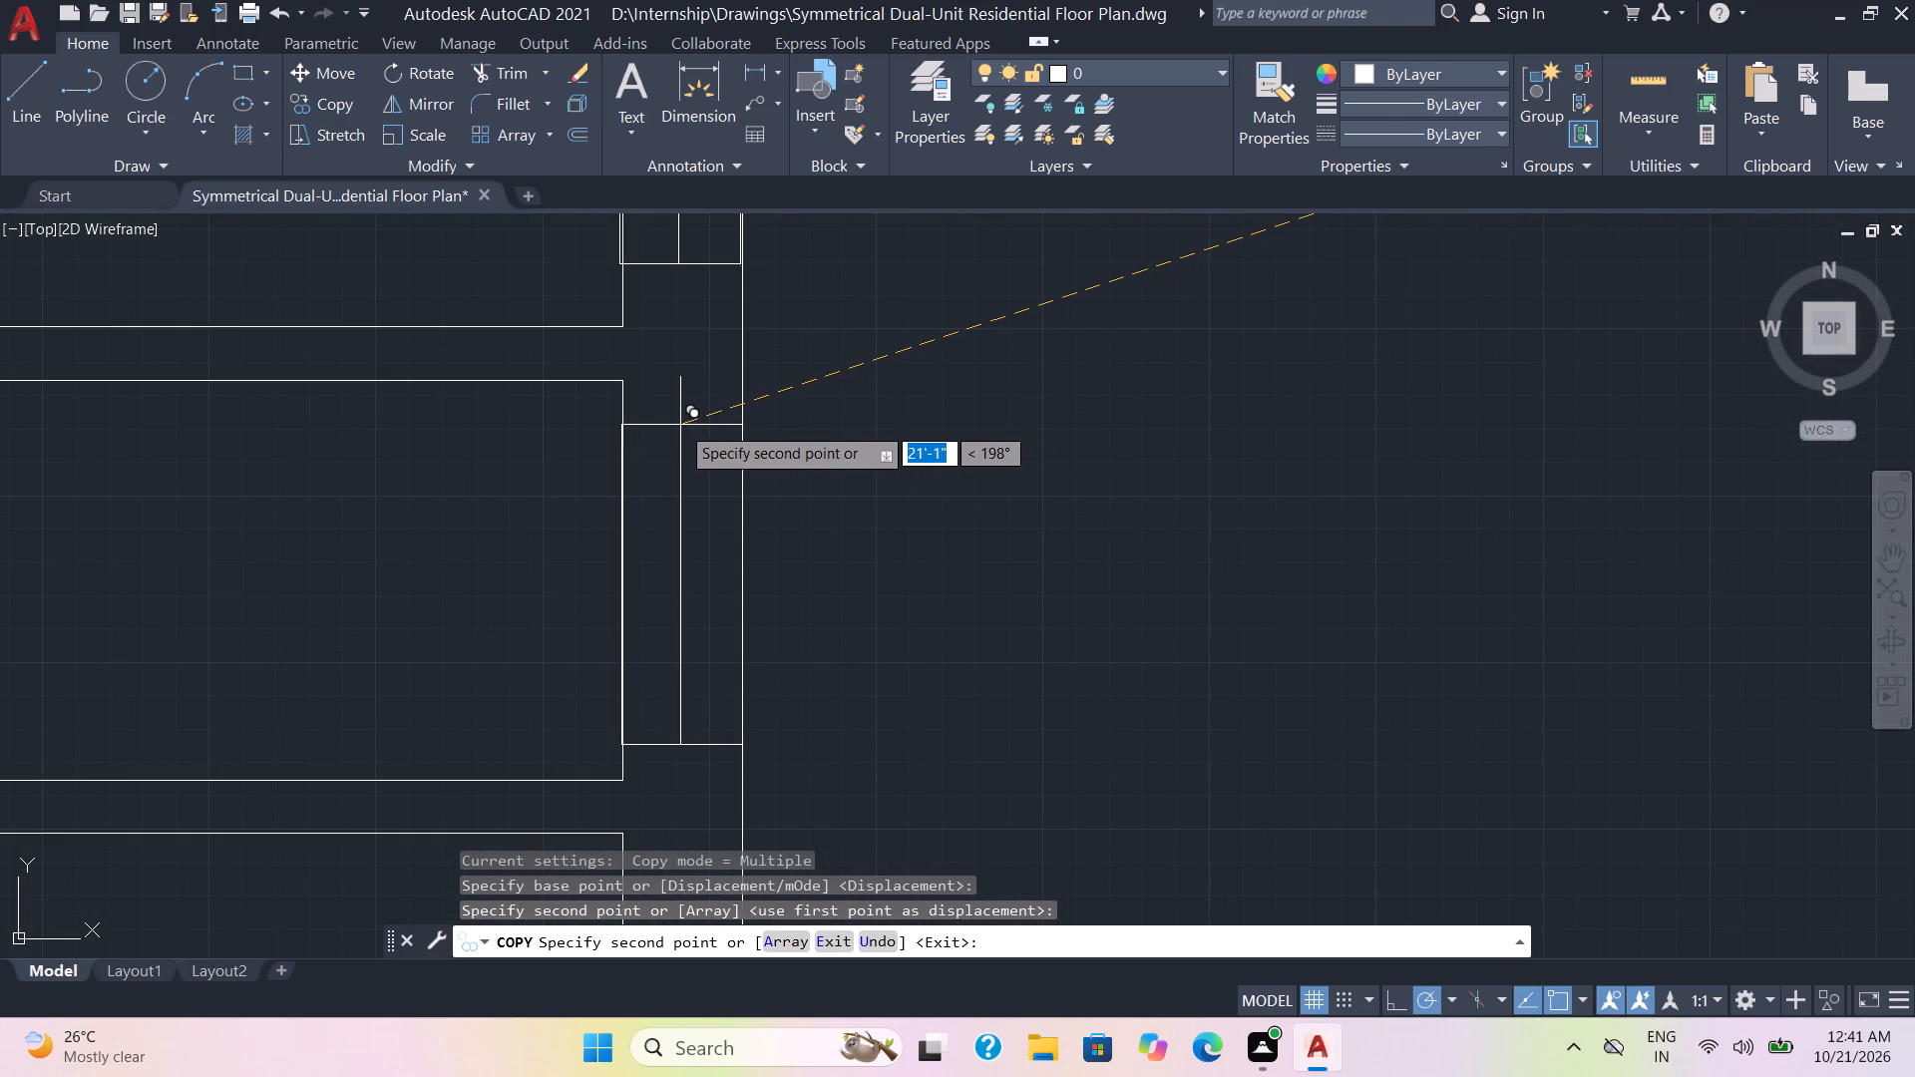
left_click(680, 425)
Copy the shortened vertical symbol into the left outer wall of the left unit's upper small room.
scroll(489, 435, "down", 2)
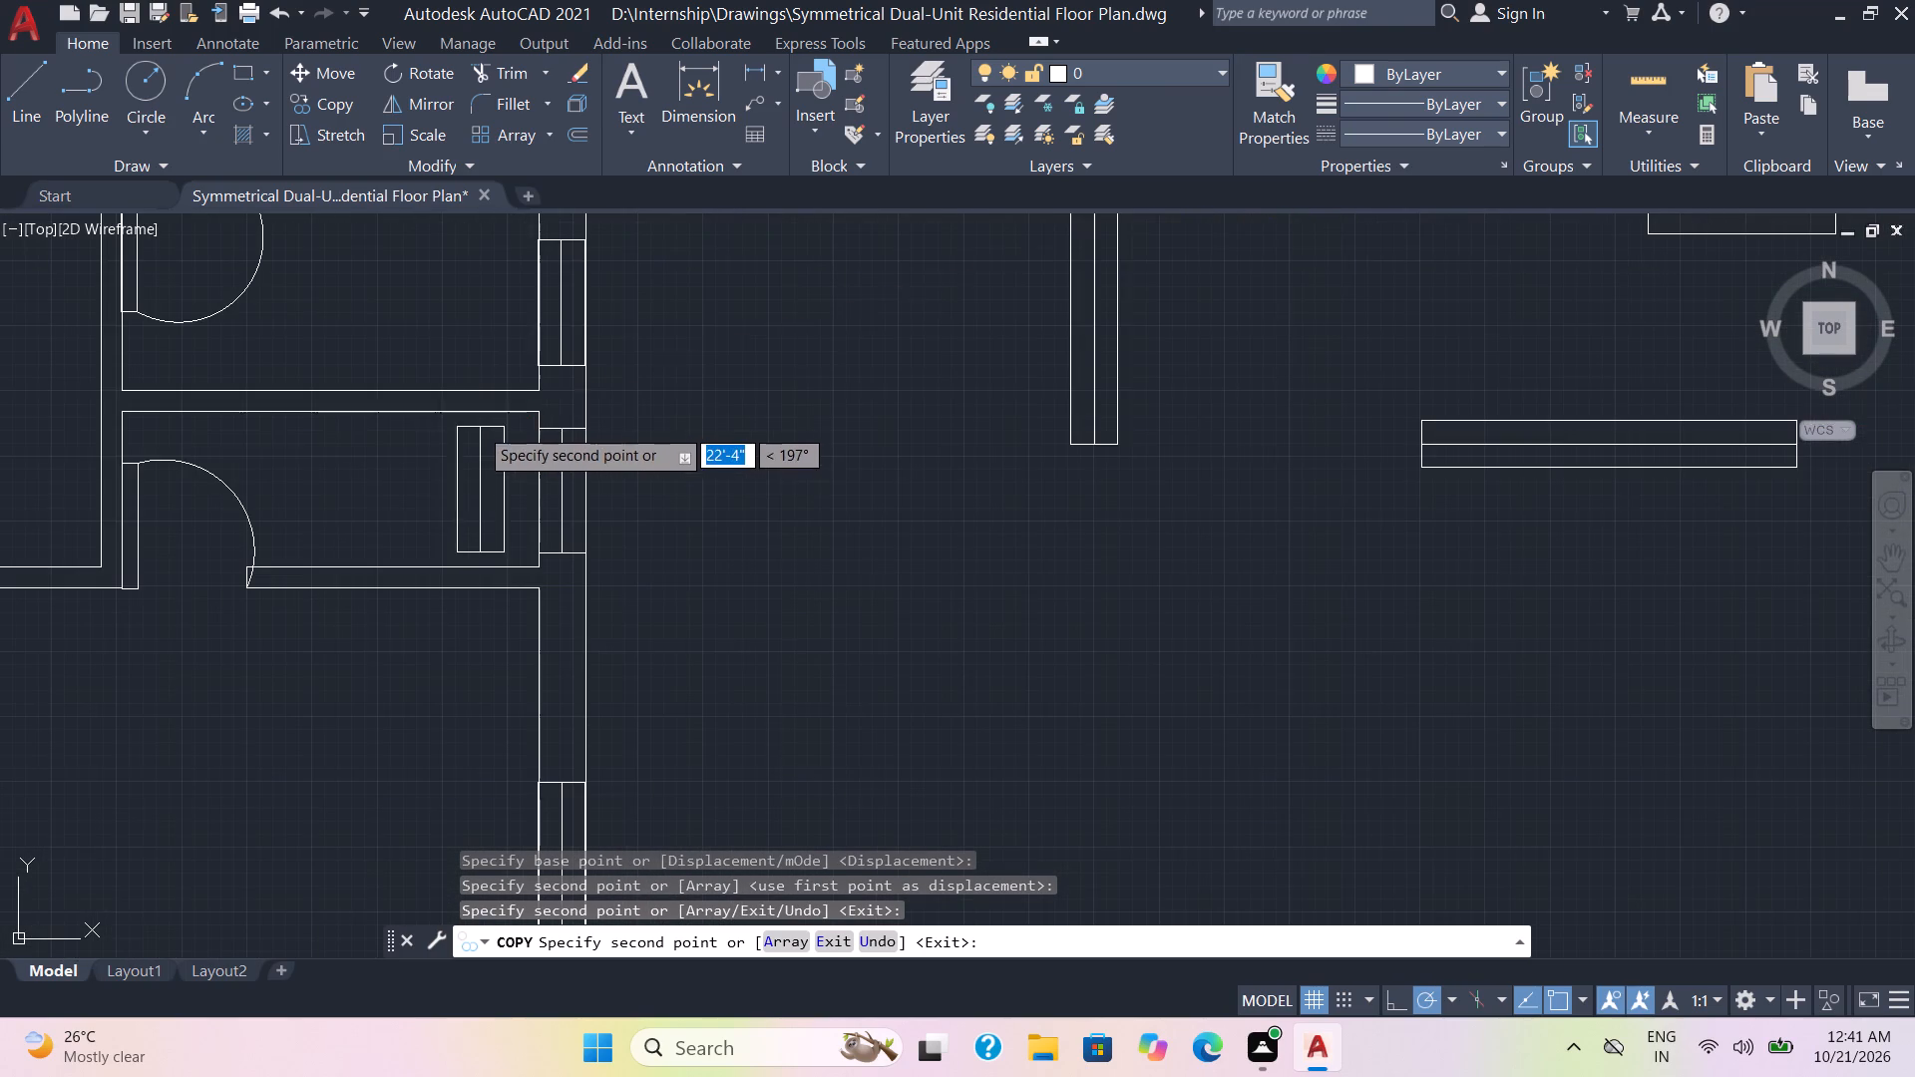
scroll(421, 411, "down", 2)
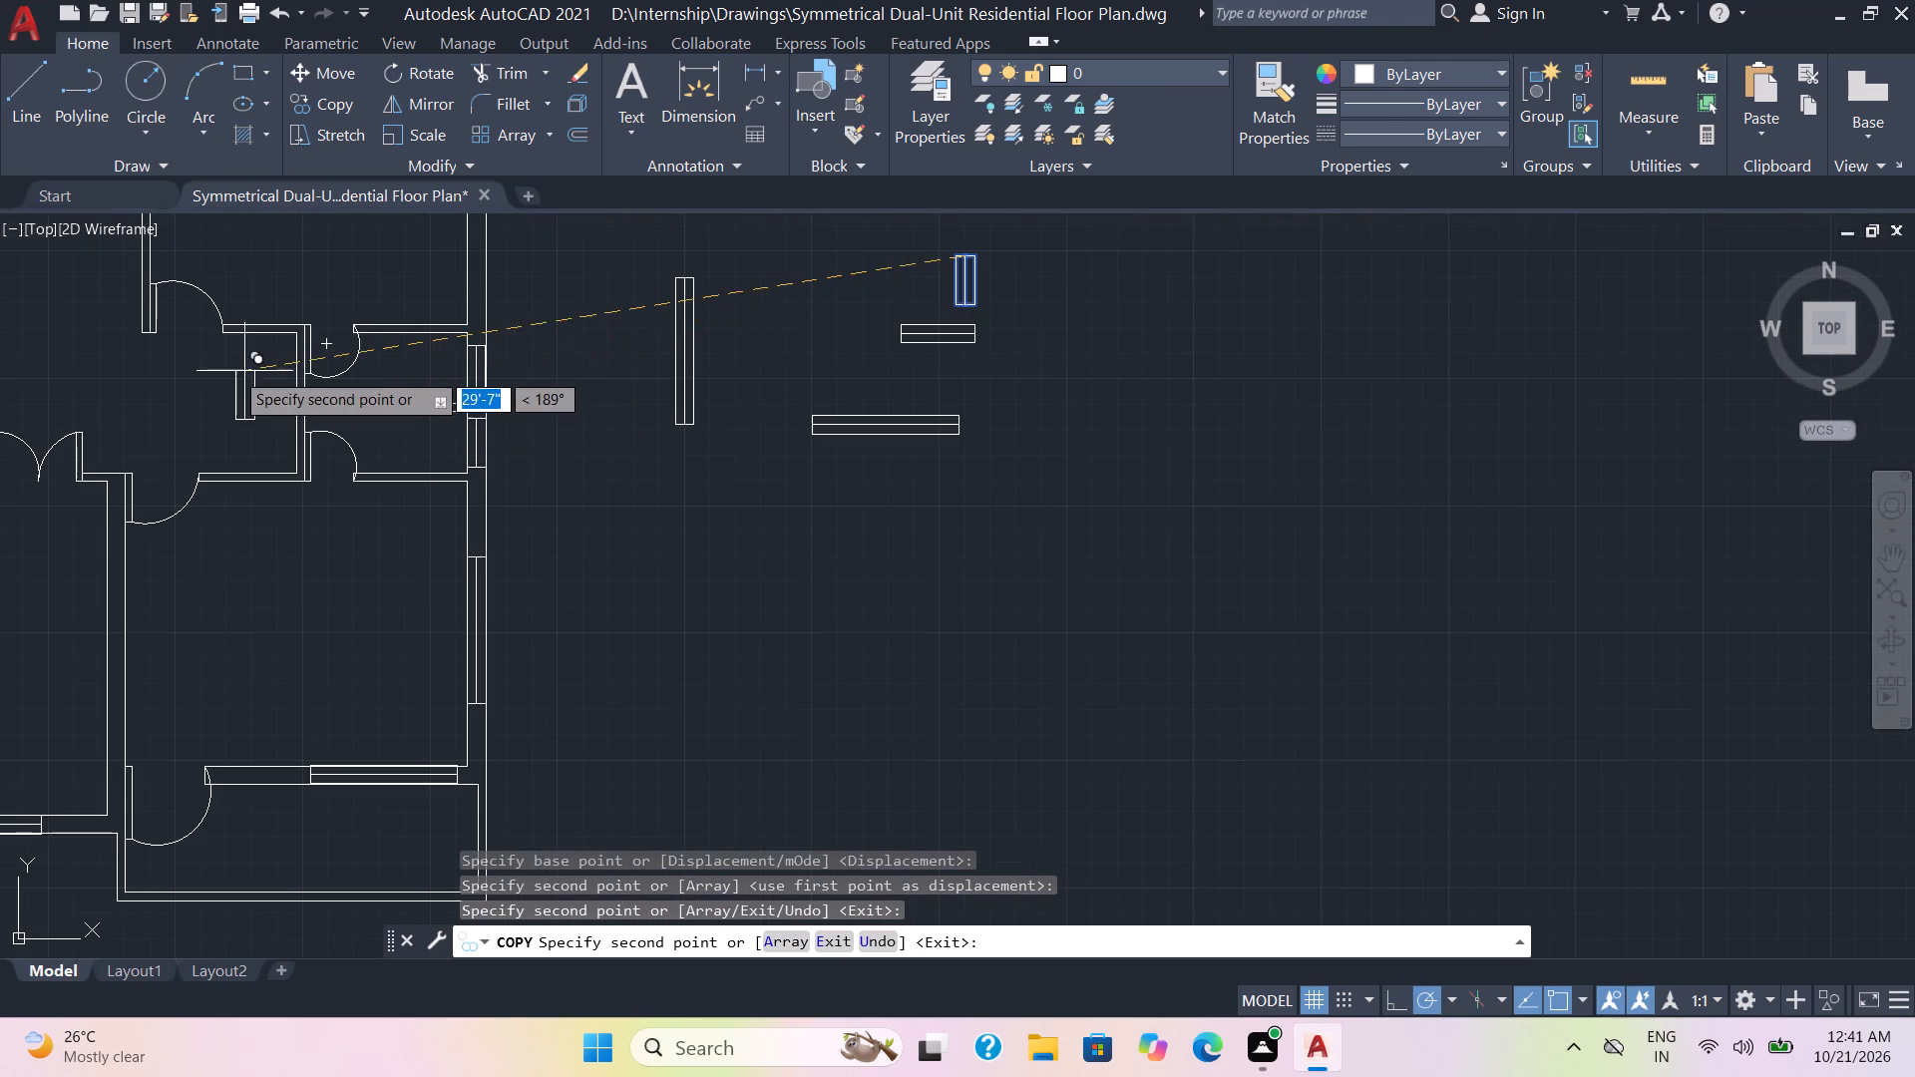
middle_click_drag(211, 372, 1416, 563)
scroll(788, 541, "up", 3)
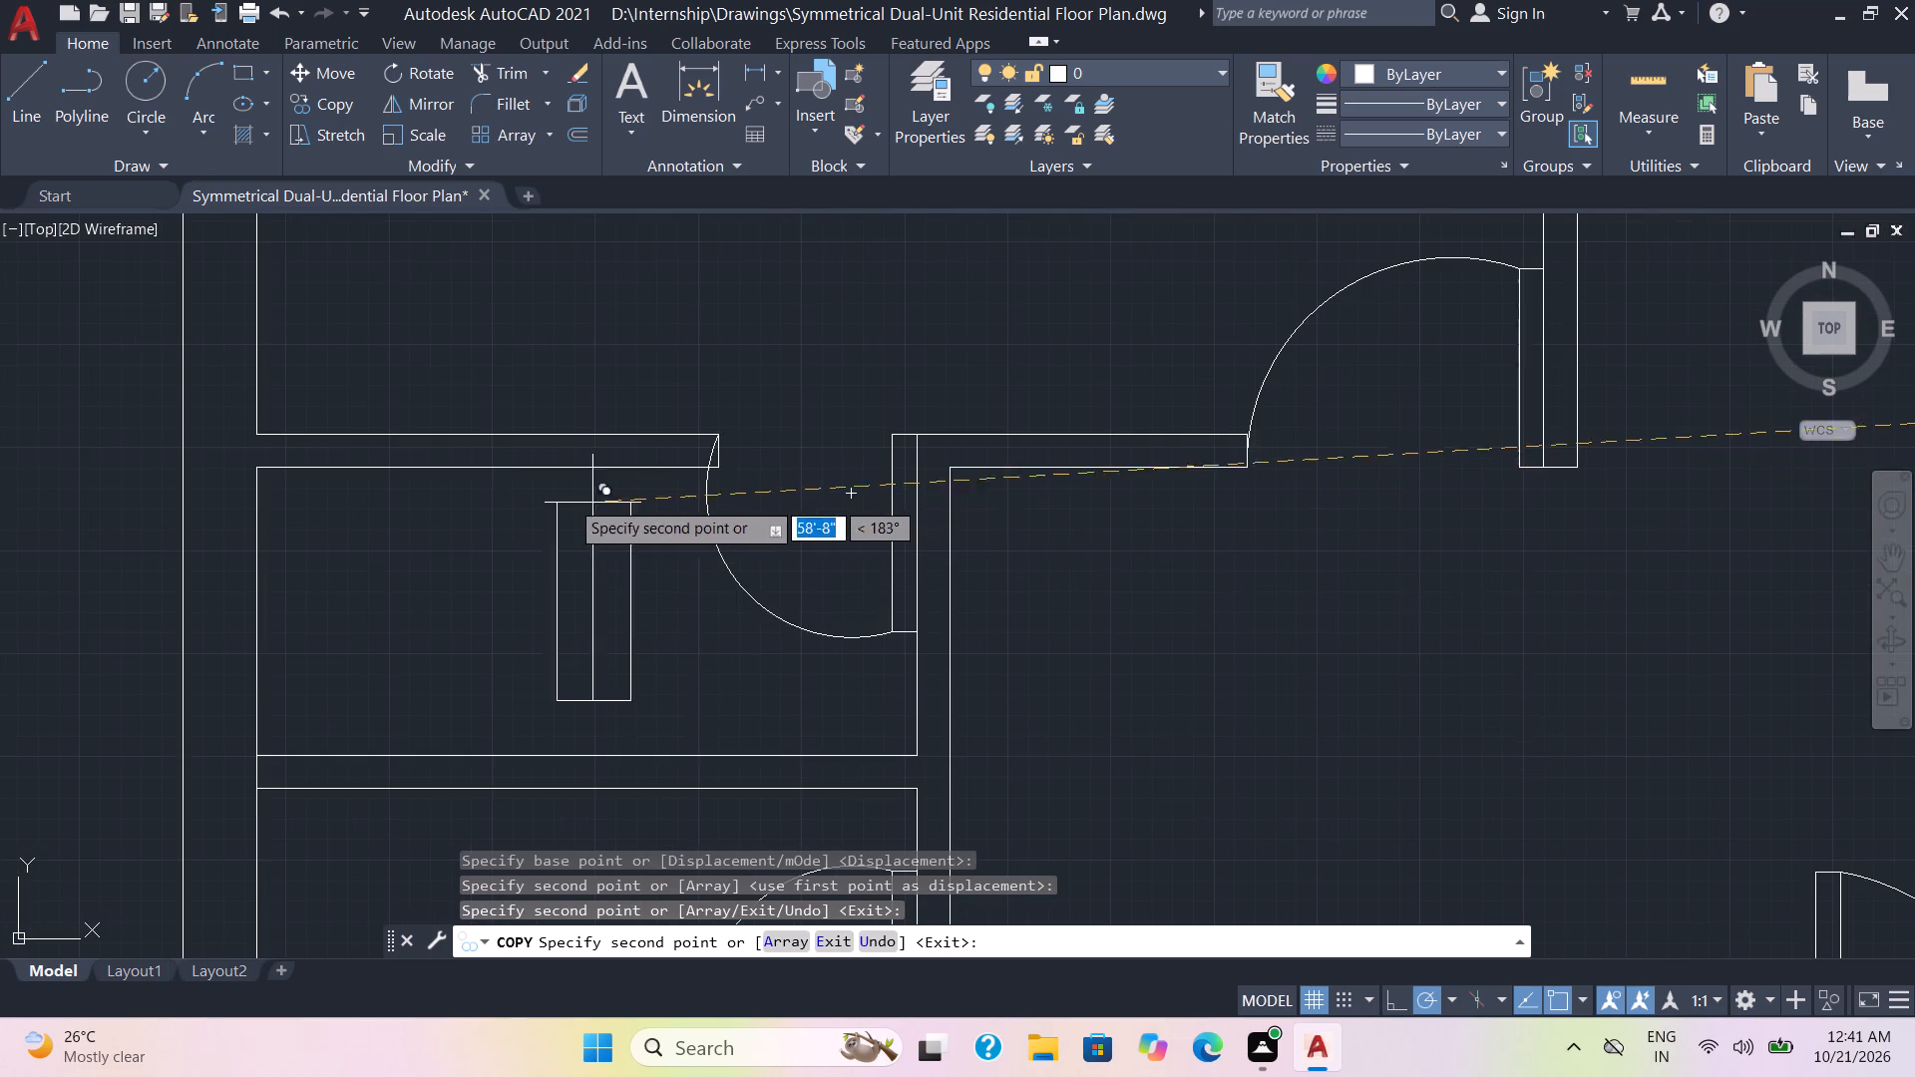
middle_click_drag(545, 500, 932, 481)
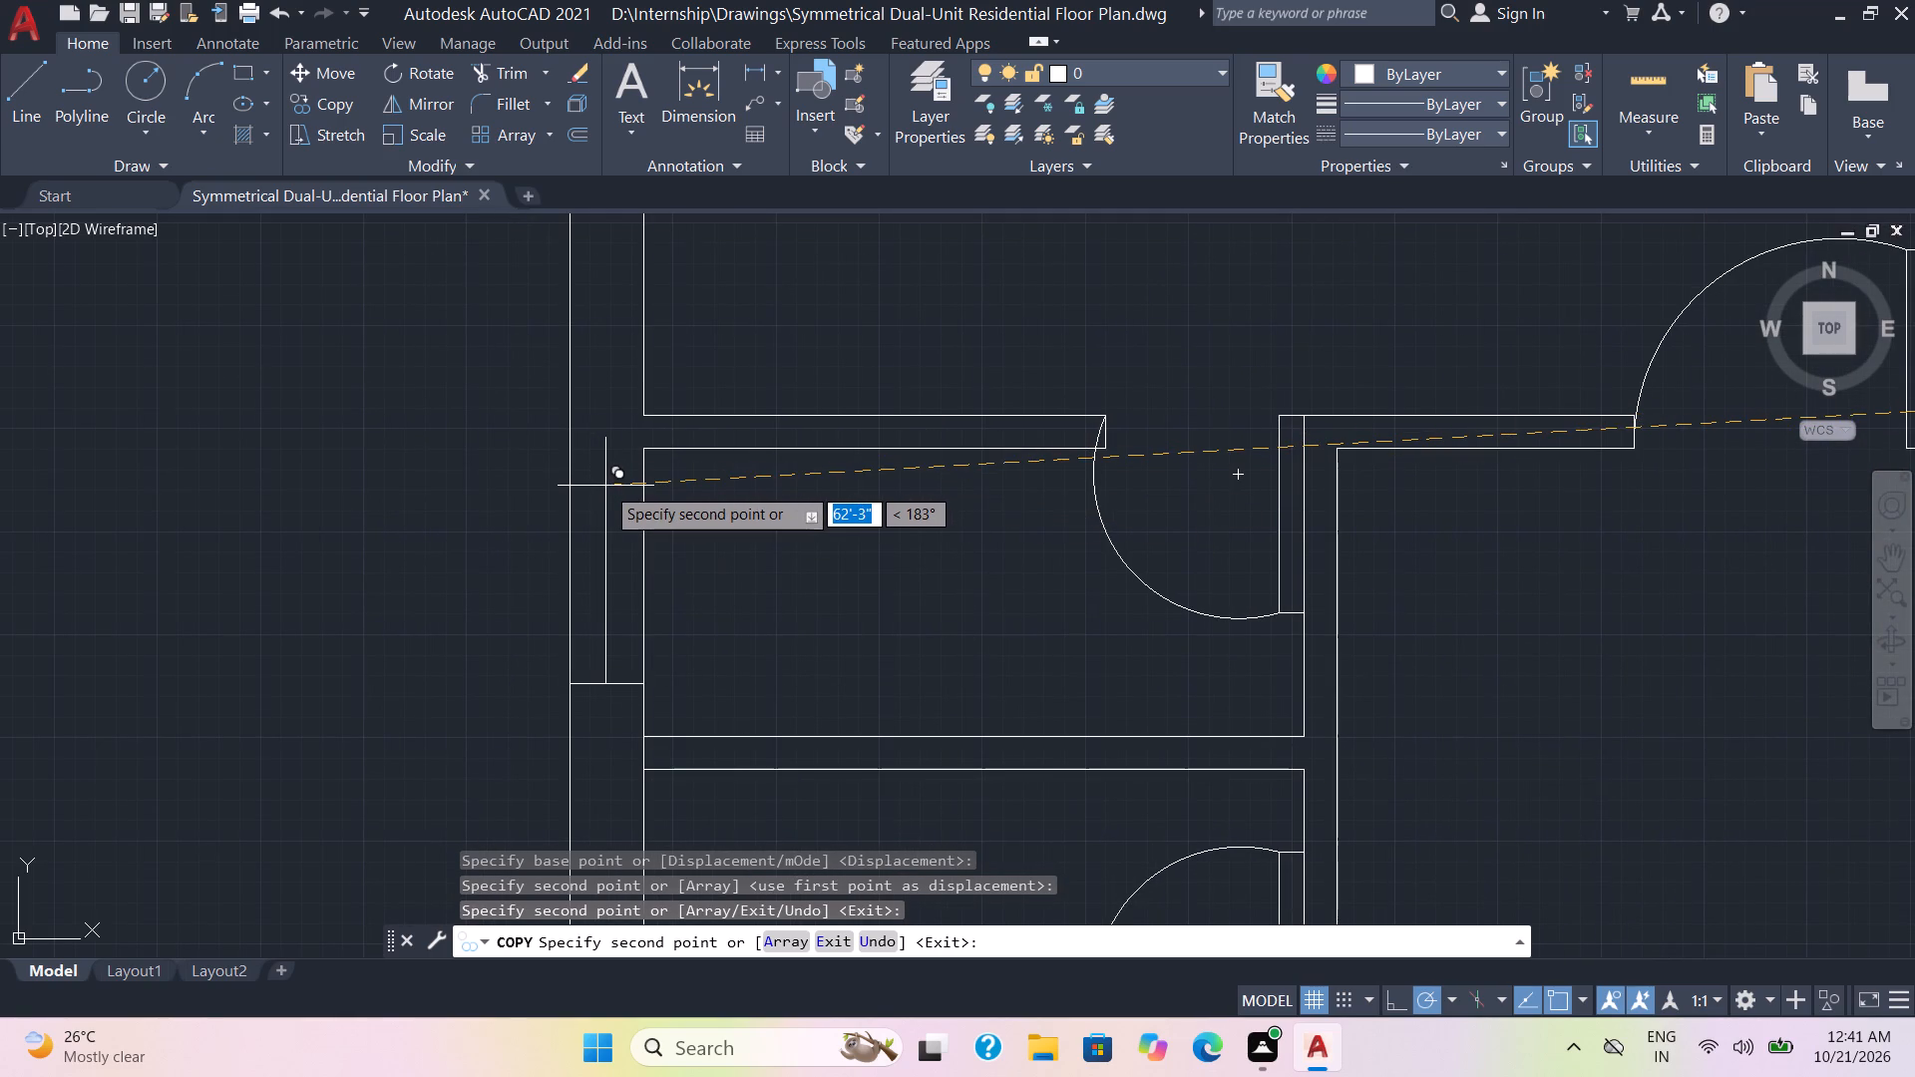
left_click(605, 486)
Copy the shortened vertical symbol into the left outer wall of the left unit's lower small room and end the copying.
scroll(606, 497, "down", 2)
middle_click_drag(761, 586, 735, 595)
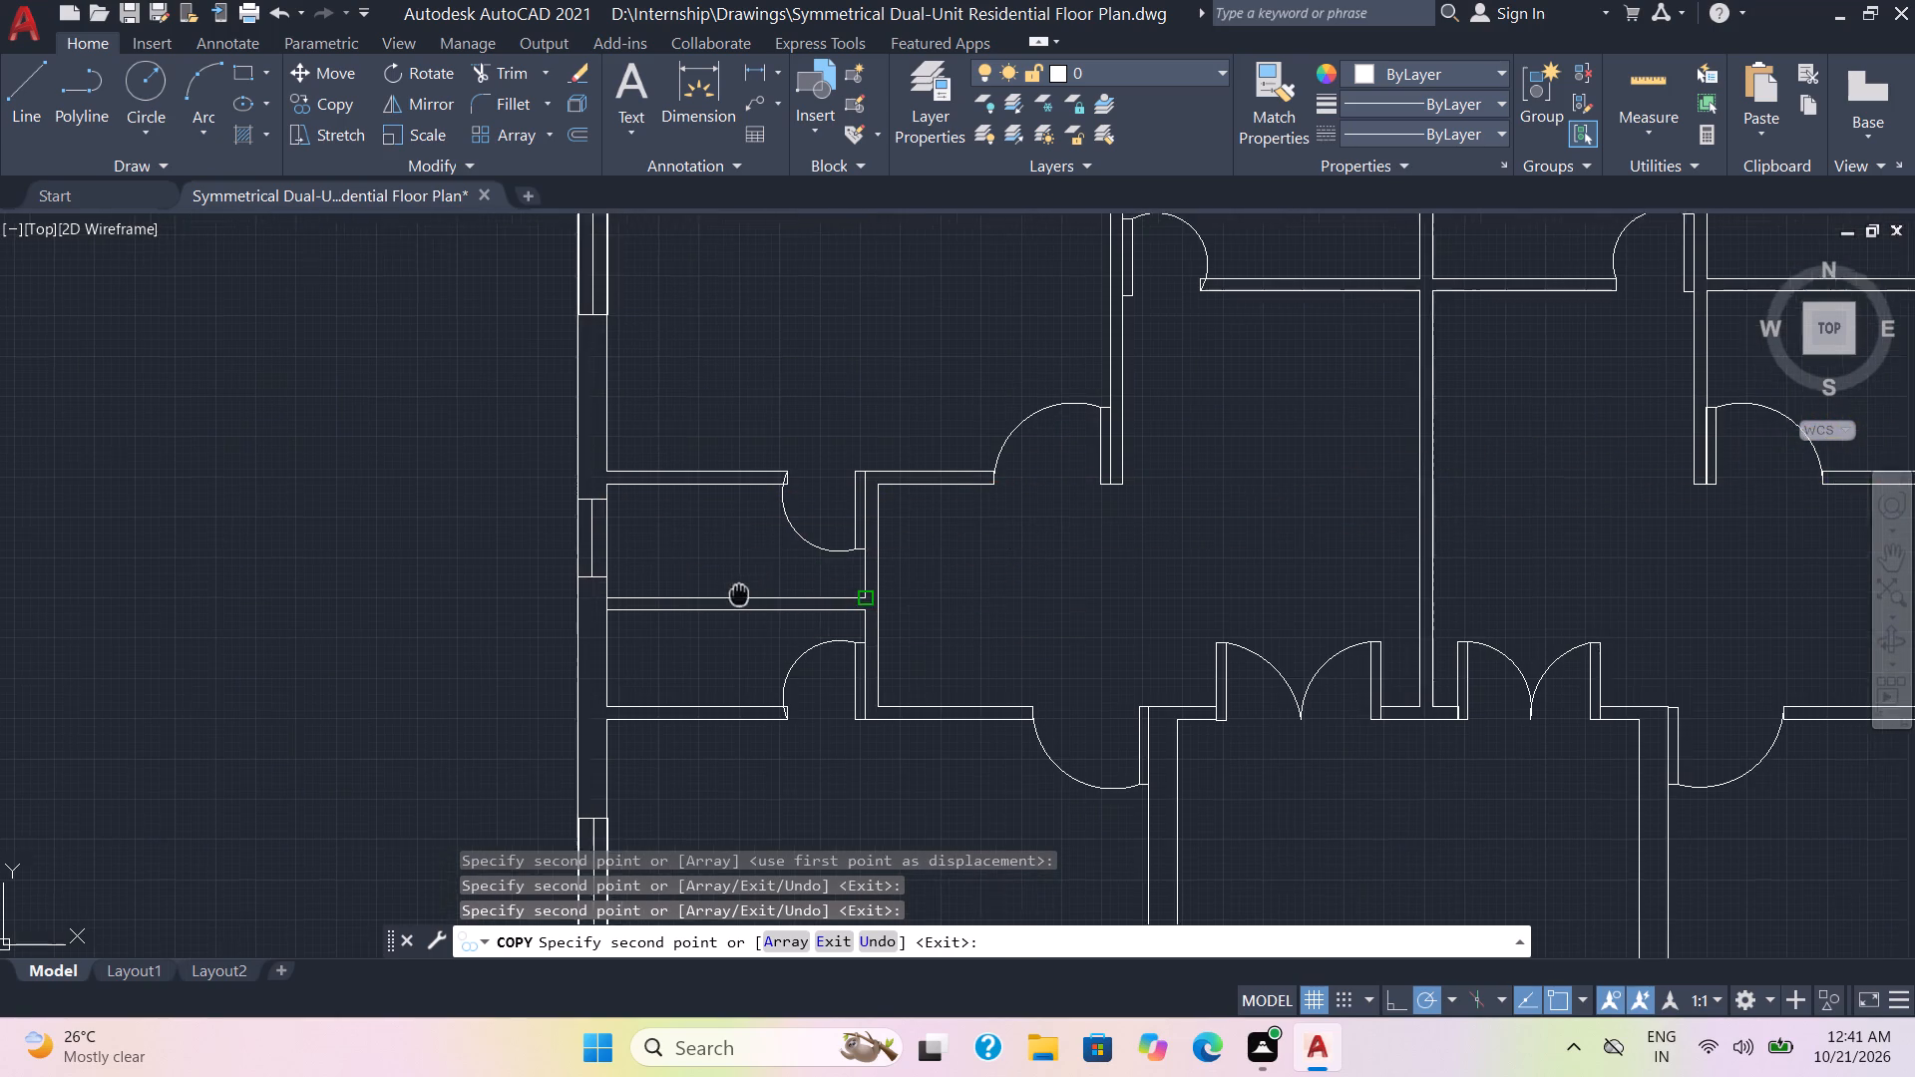
middle_click_drag(735, 595, 862, 454)
scroll(727, 489, "up", 3)
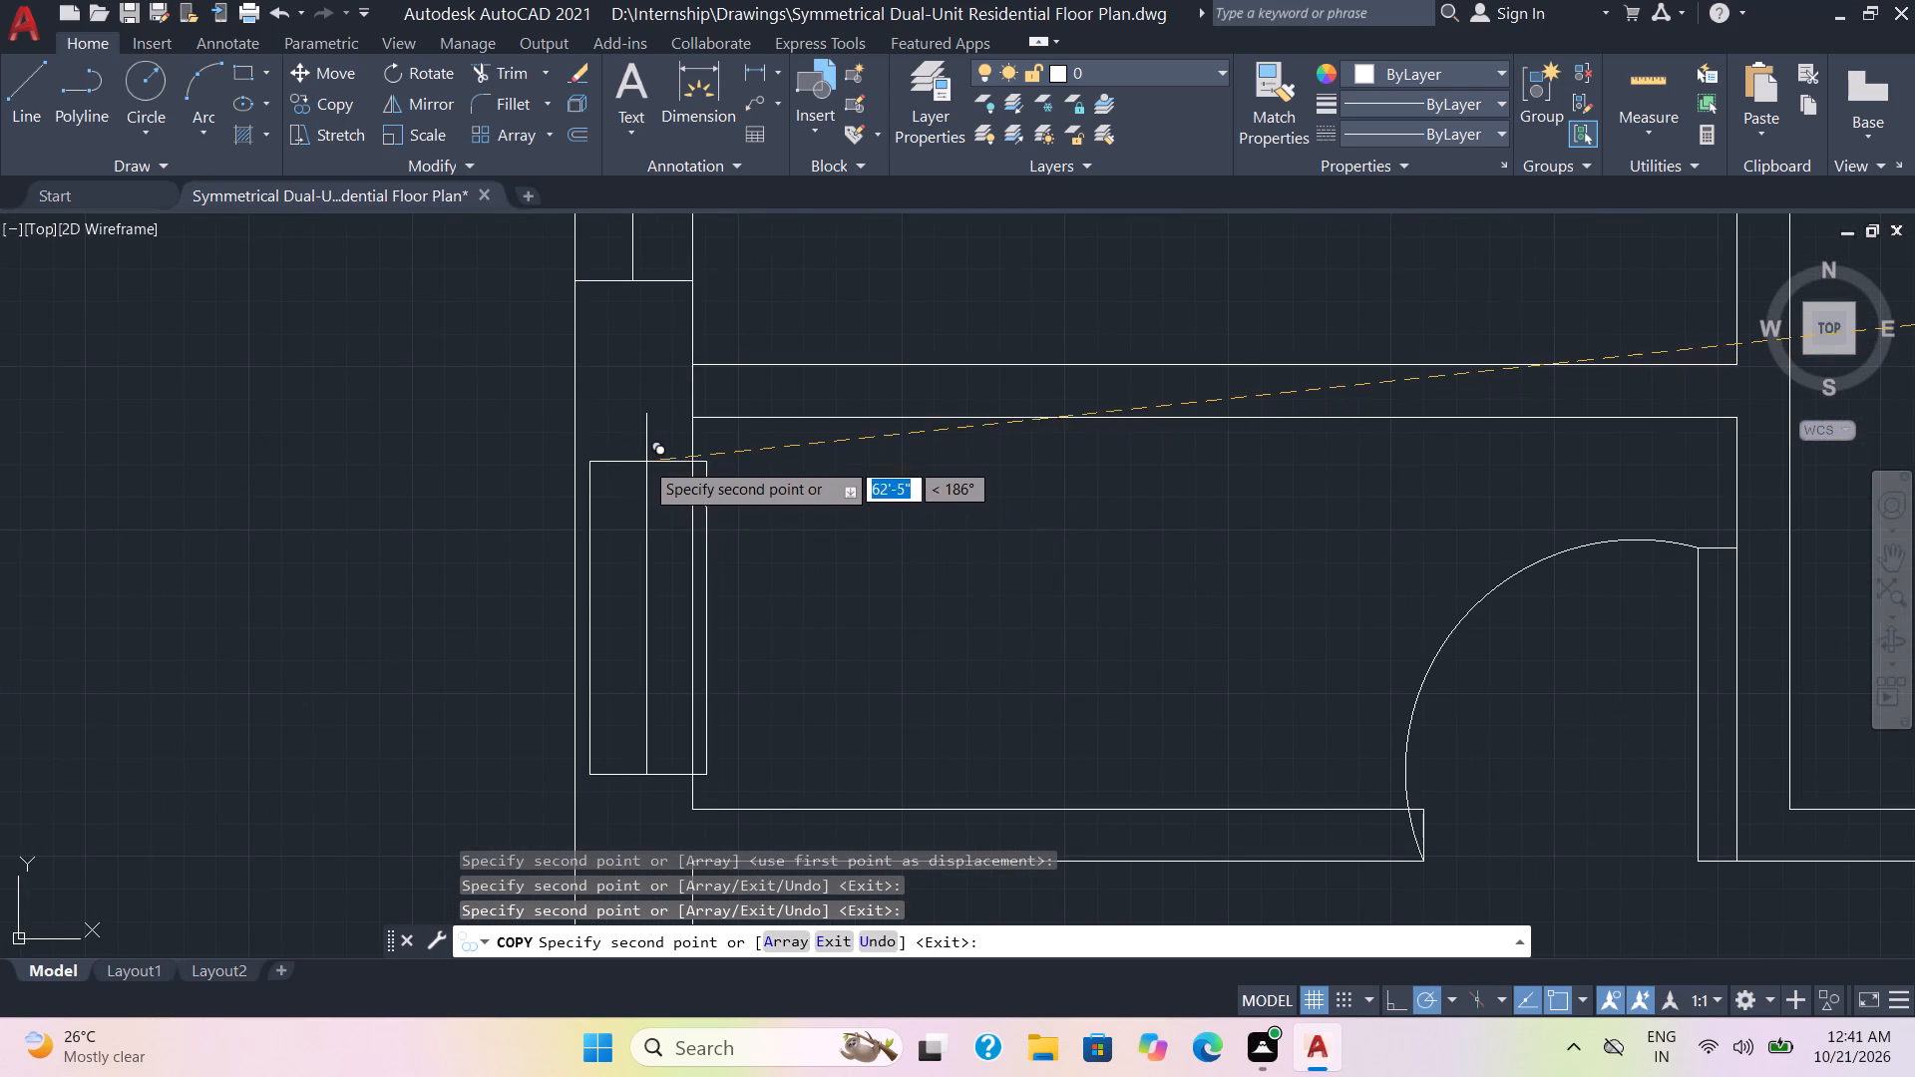
left_click(631, 450)
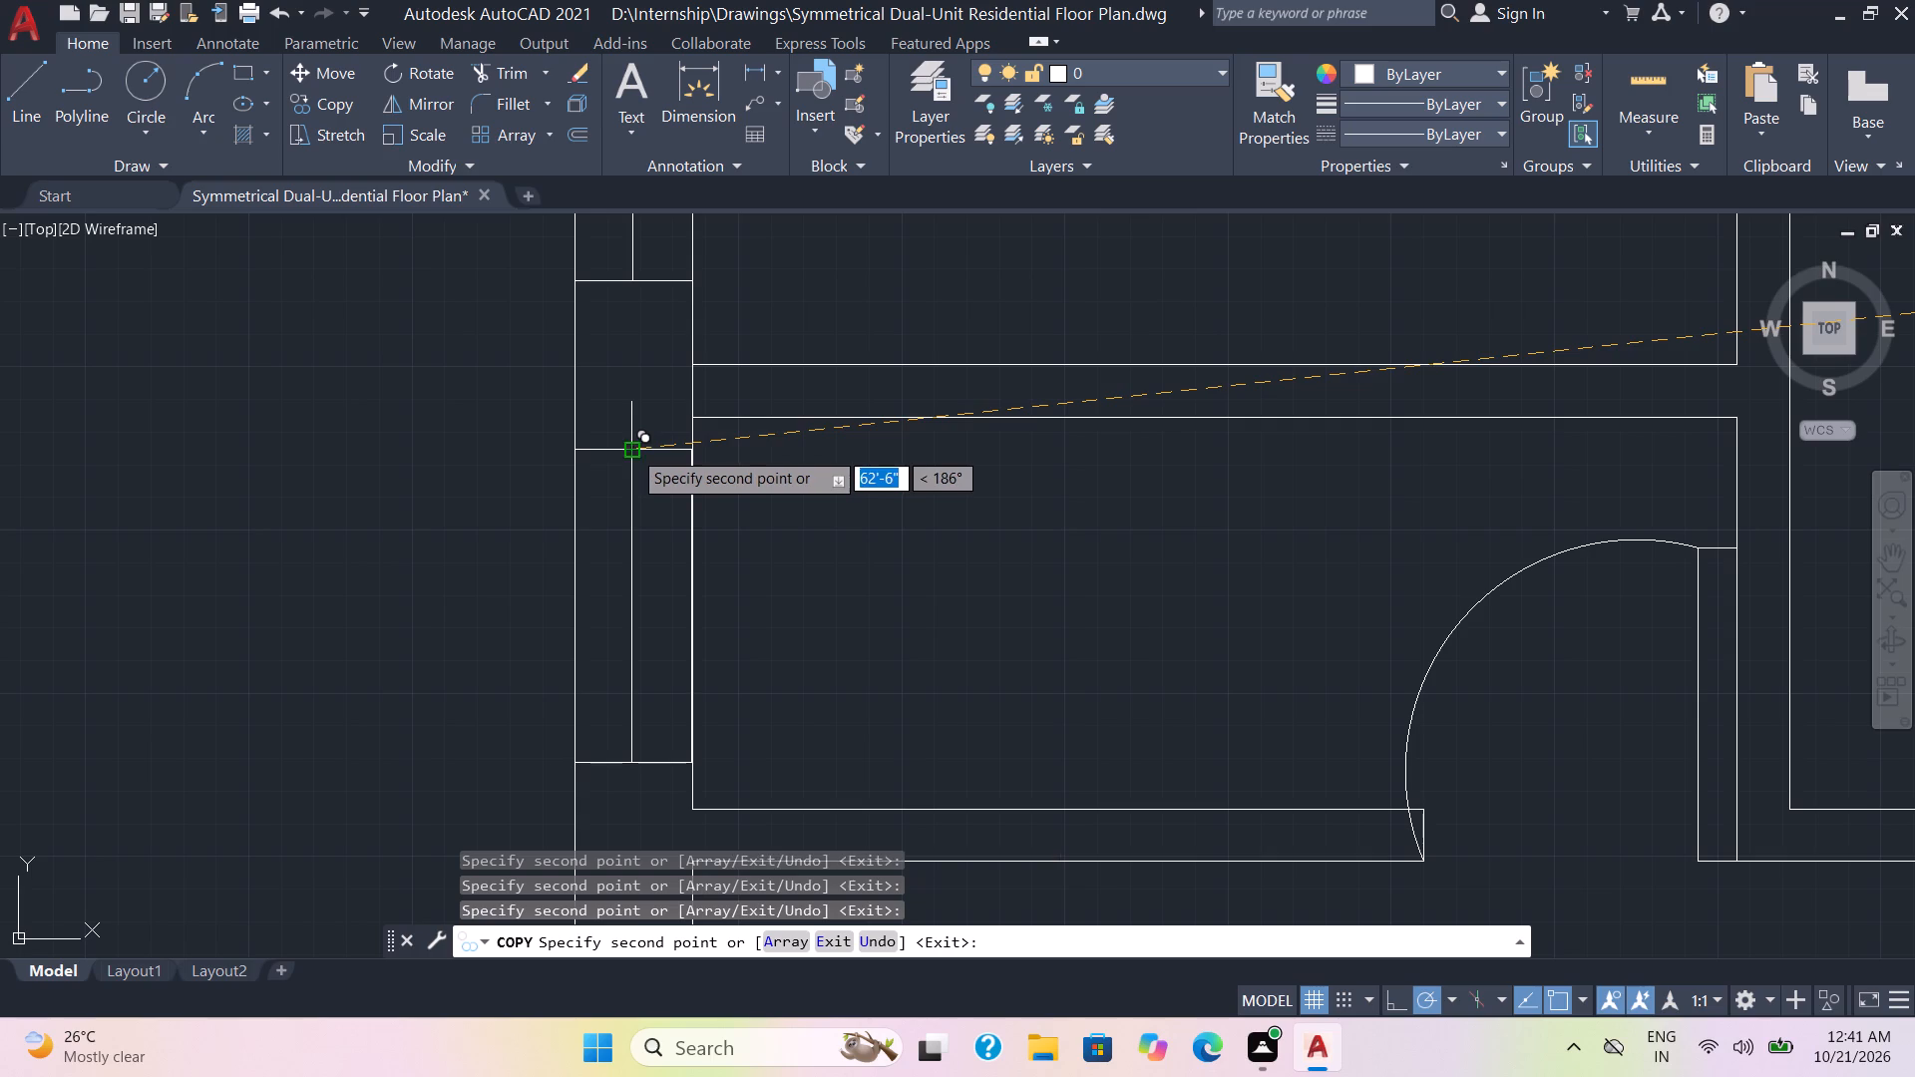
scroll(859, 456, "down", 2)
scroll(923, 382, "down", 1)
scroll(1414, 476, "down", 2)
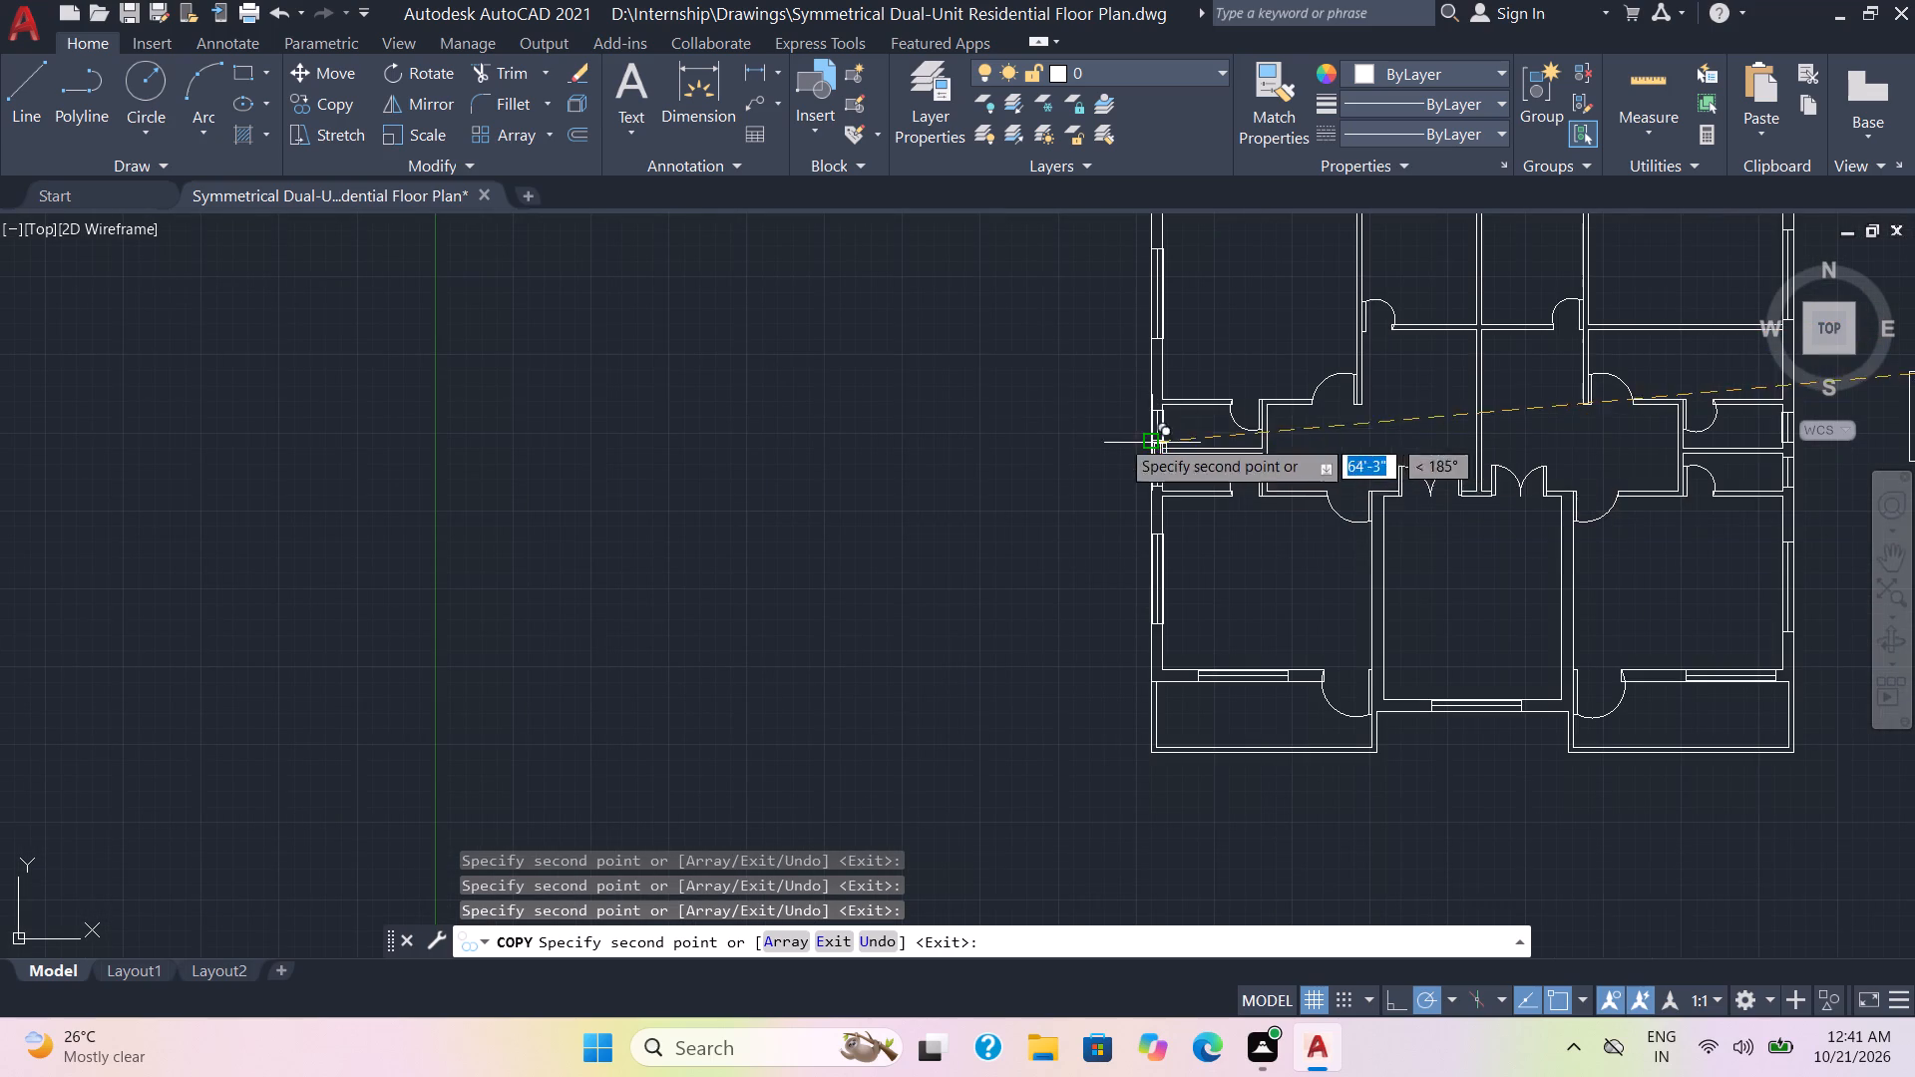
middle_click_drag(1573, 503, 1083, 482)
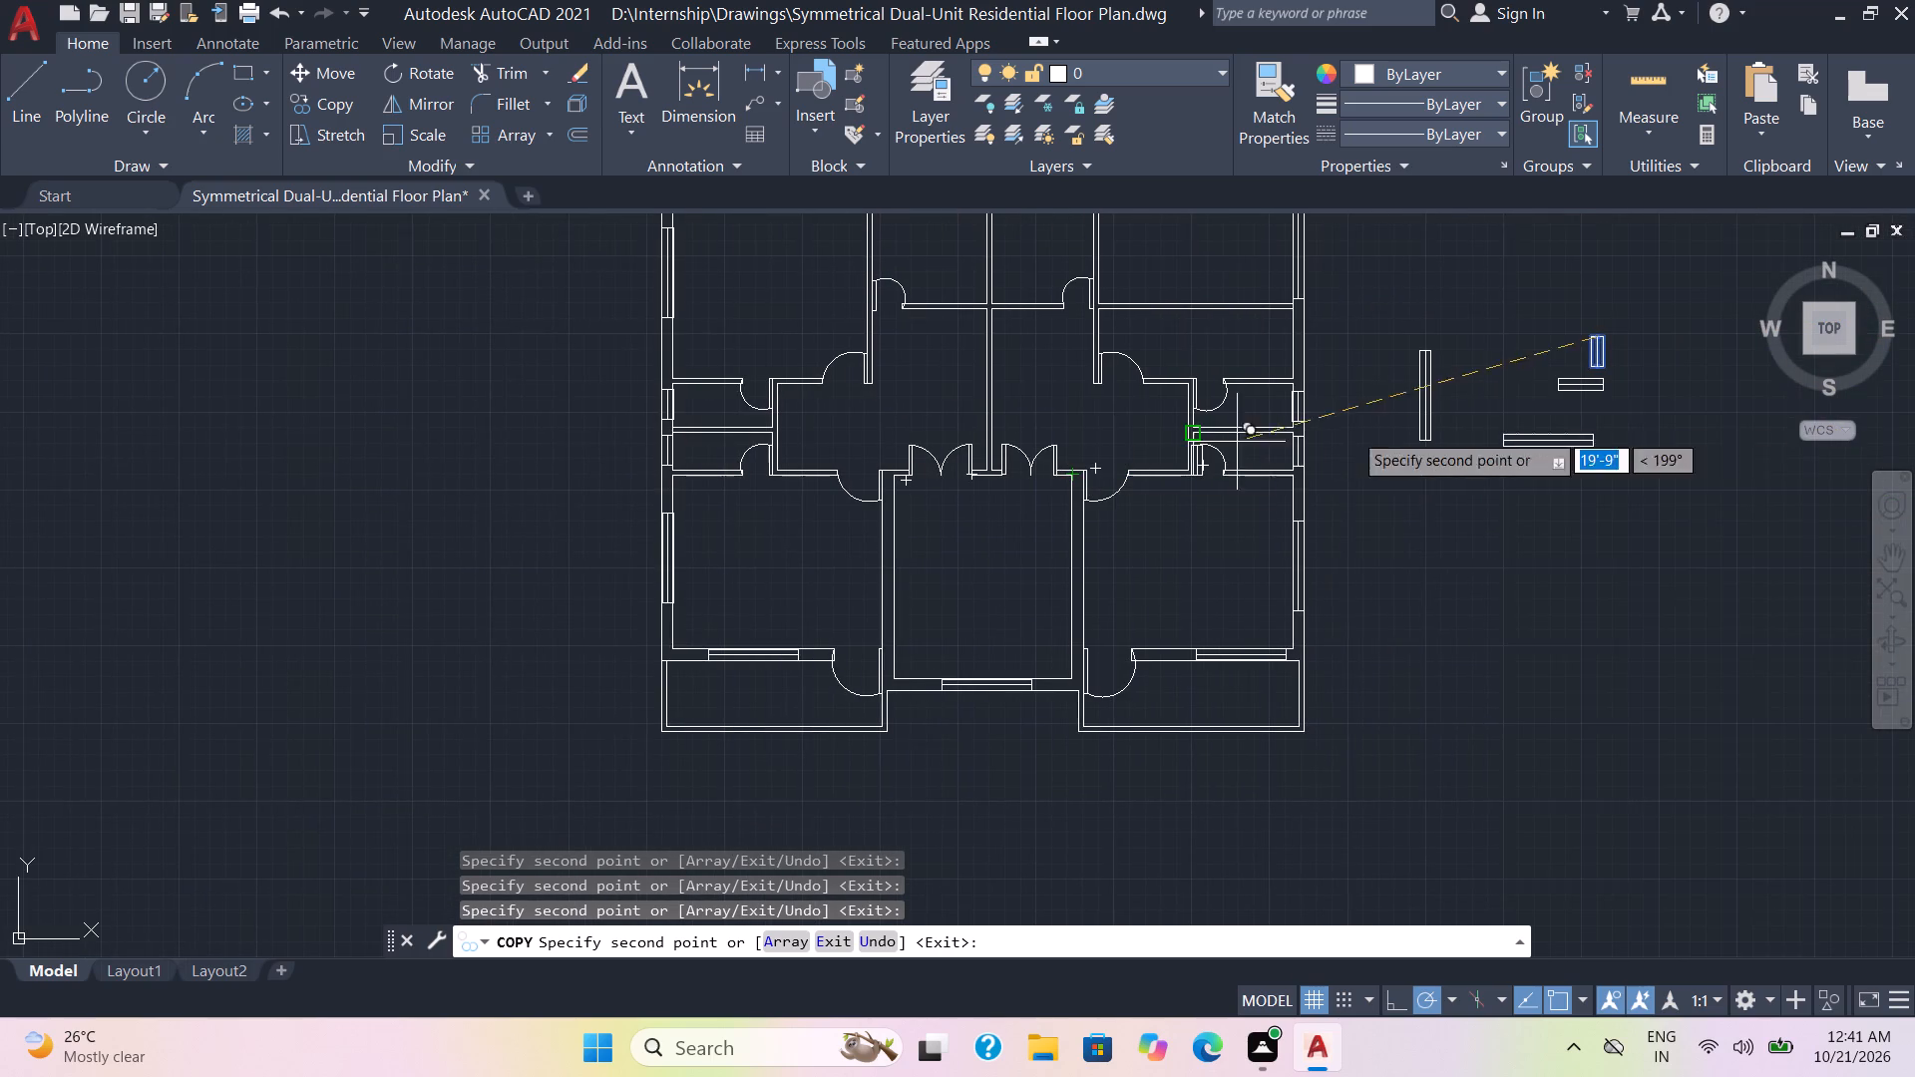
key("Escape")
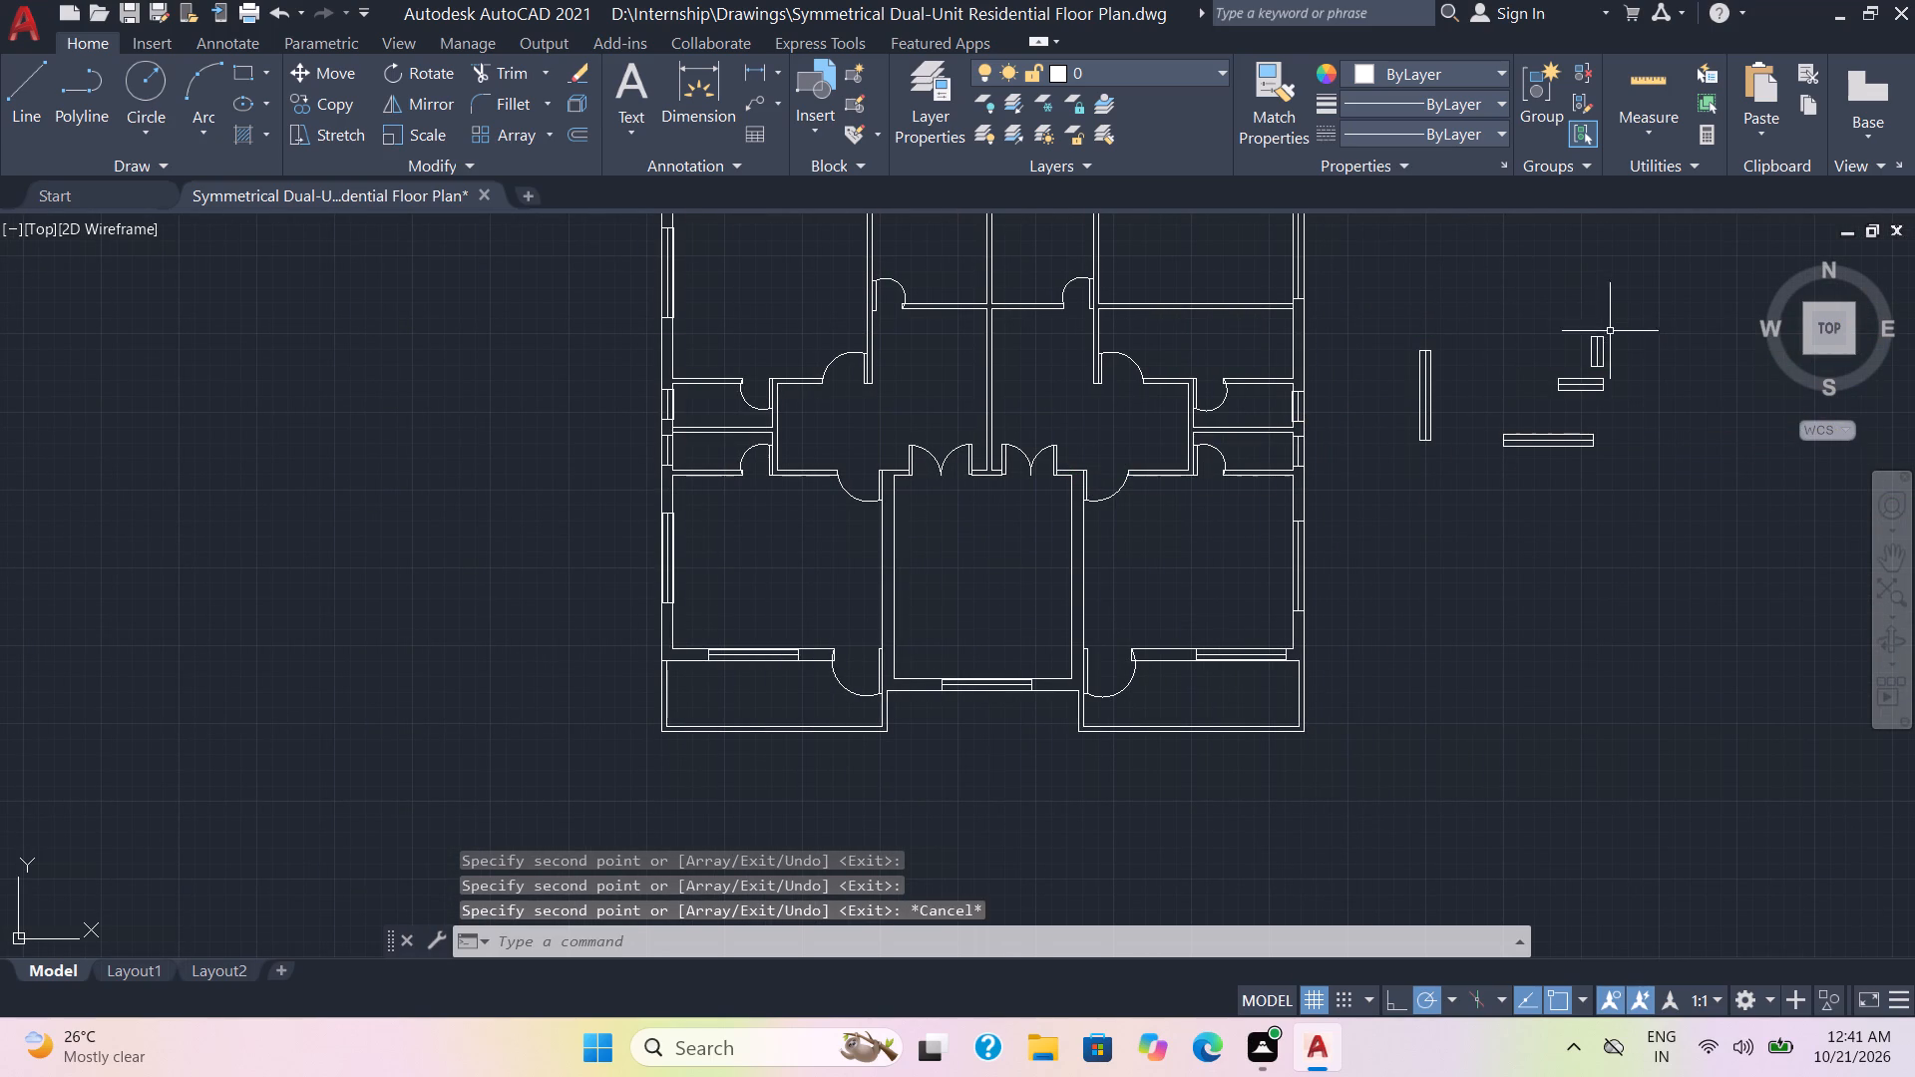
Rotate the shortened vertical symbol outside the plan 90° about its centre line's top end so it lies horizontally.
left_click(1616, 364)
left_click(1569, 335)
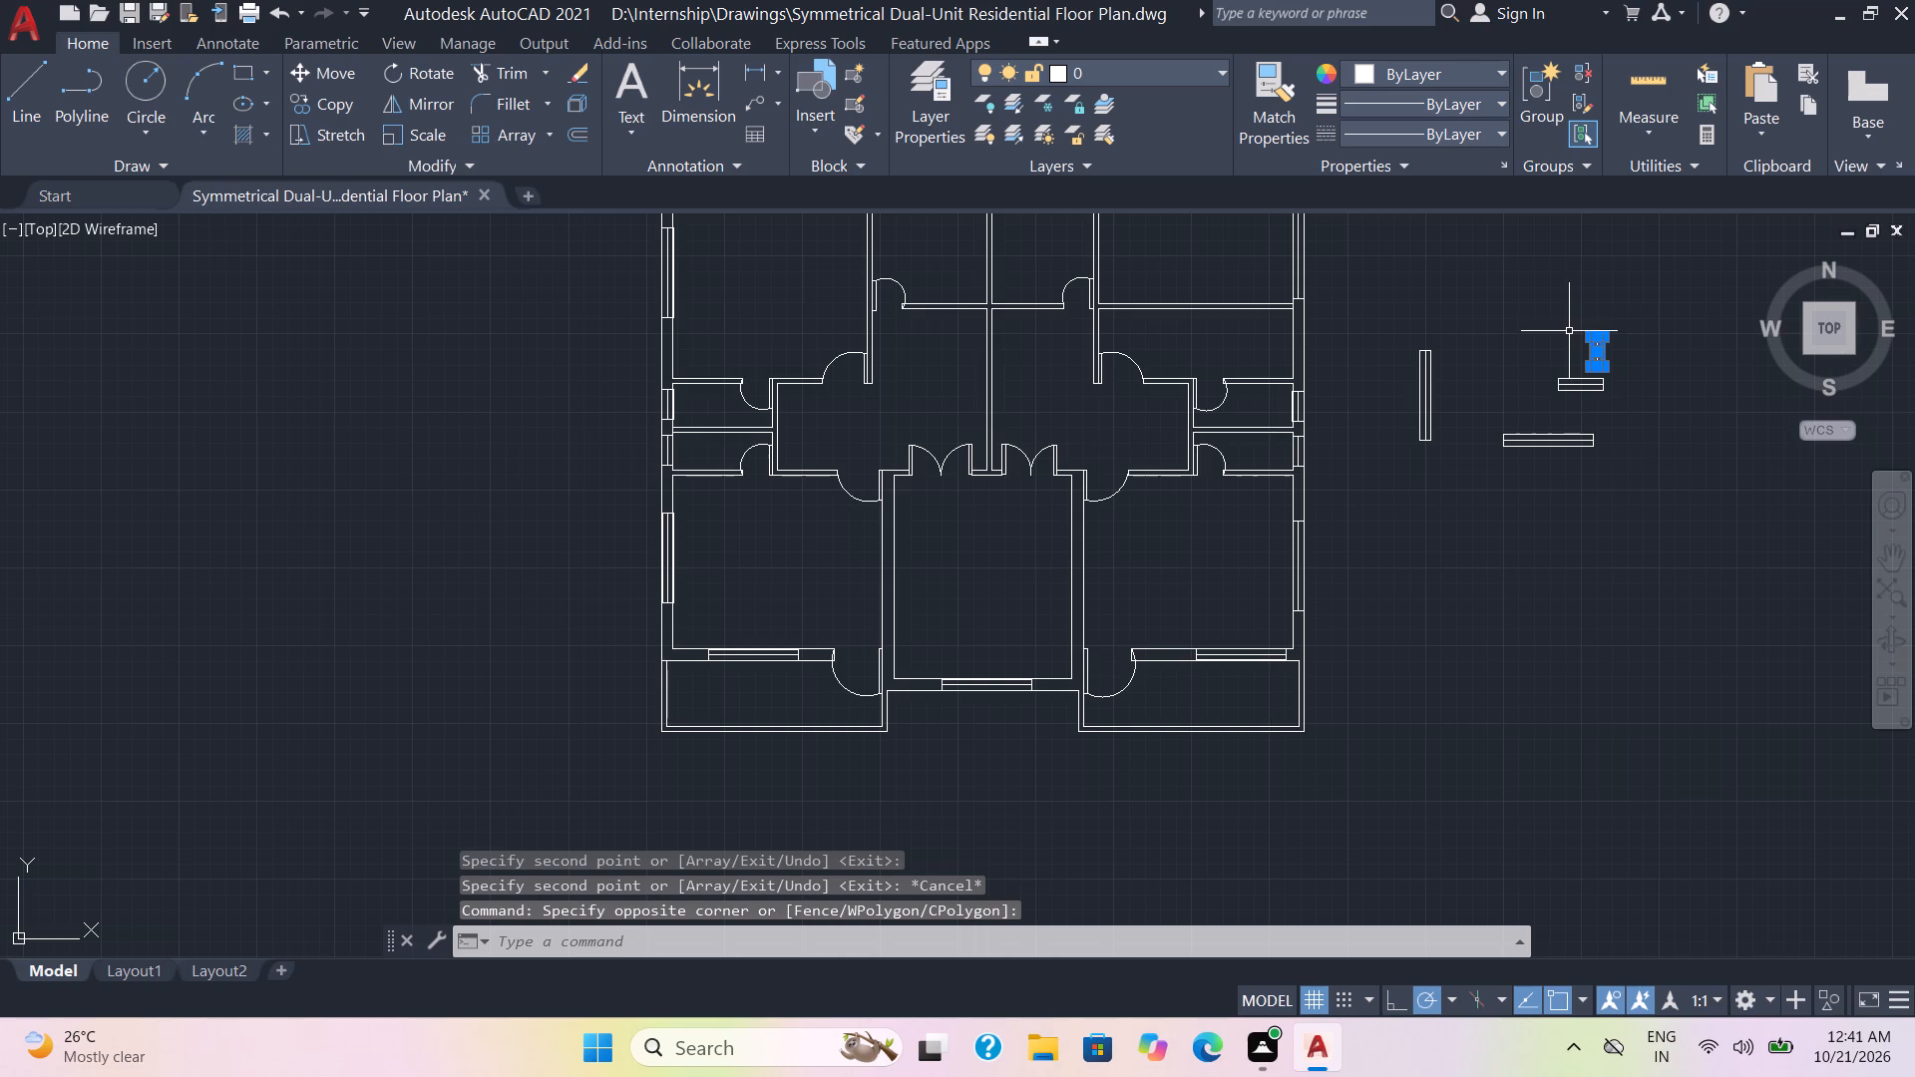
key("r")
key("o")
key("Return")
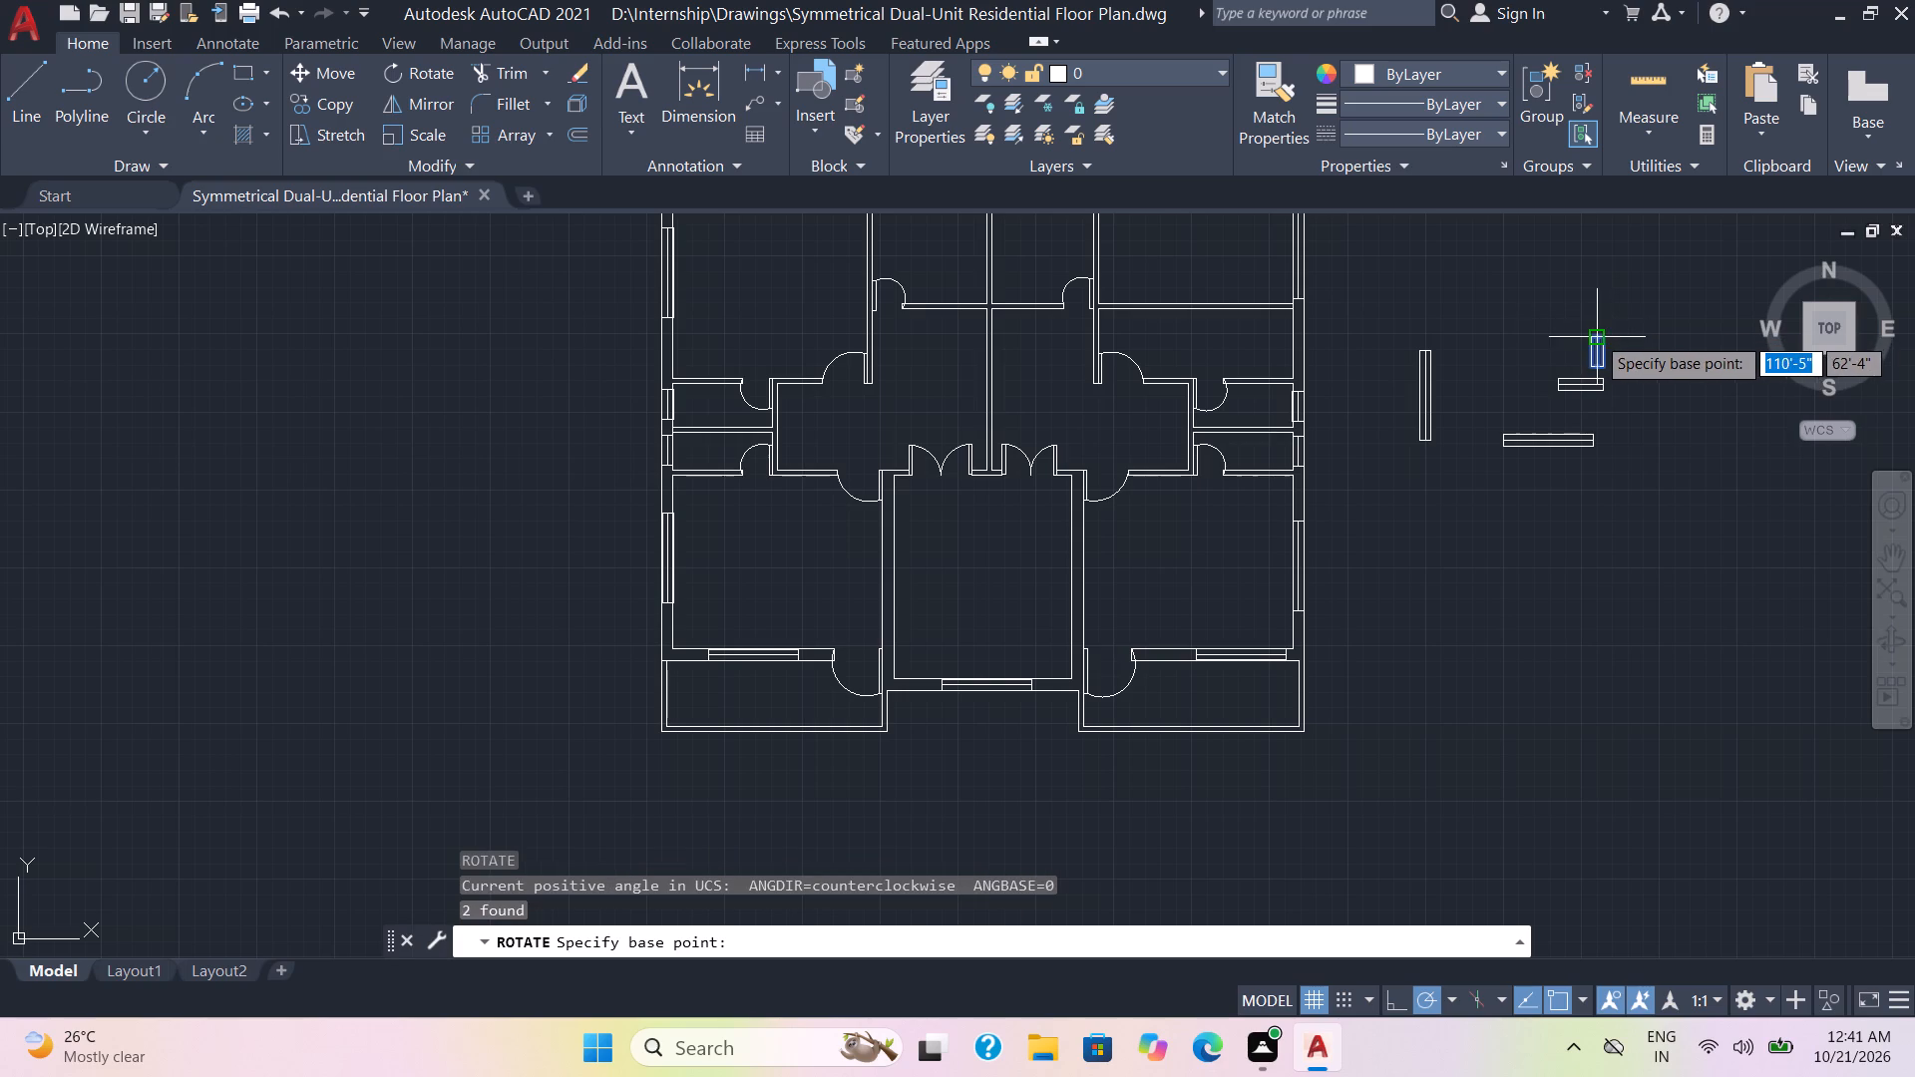
left_click(1596, 335)
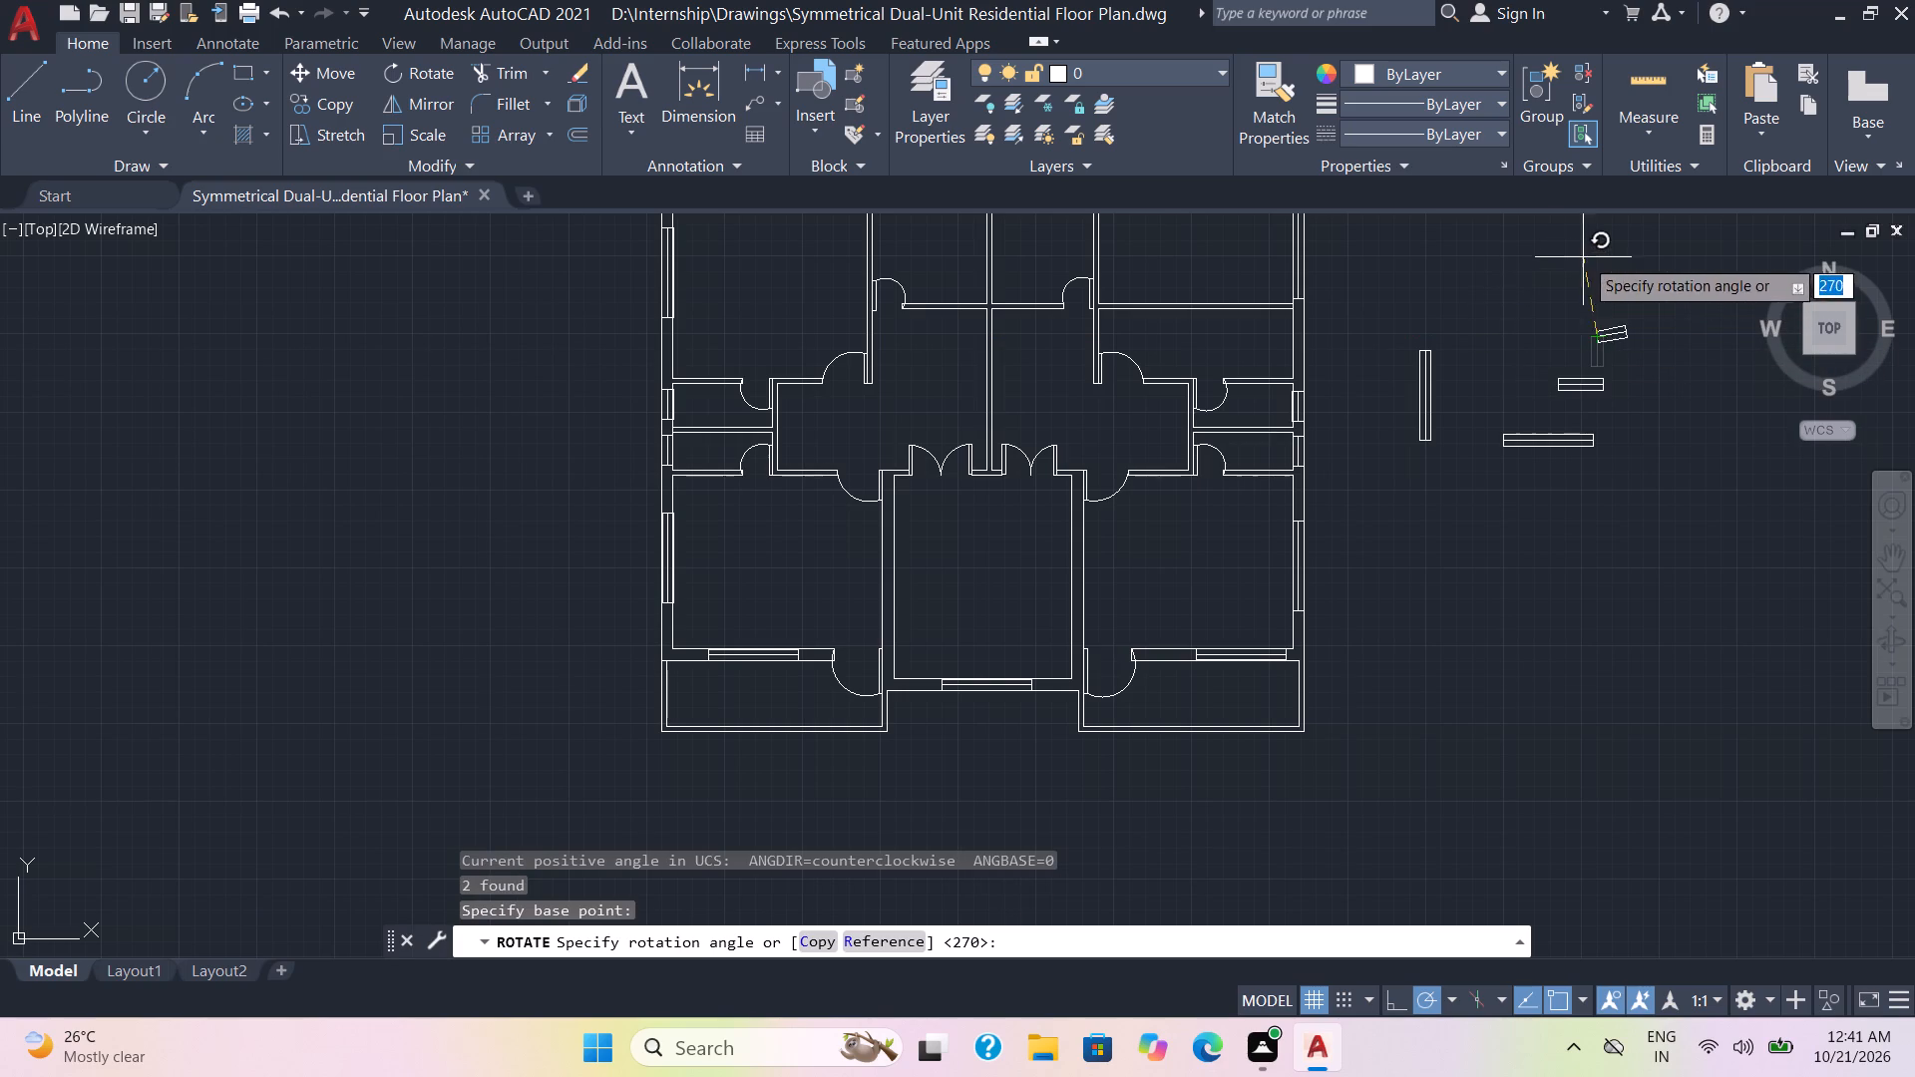
left_click(1594, 252)
Copy the rotated short symbol by its centre line's left end into the top outer wall of the right unit's middle room.
left_click(1643, 360)
left_click(1559, 326)
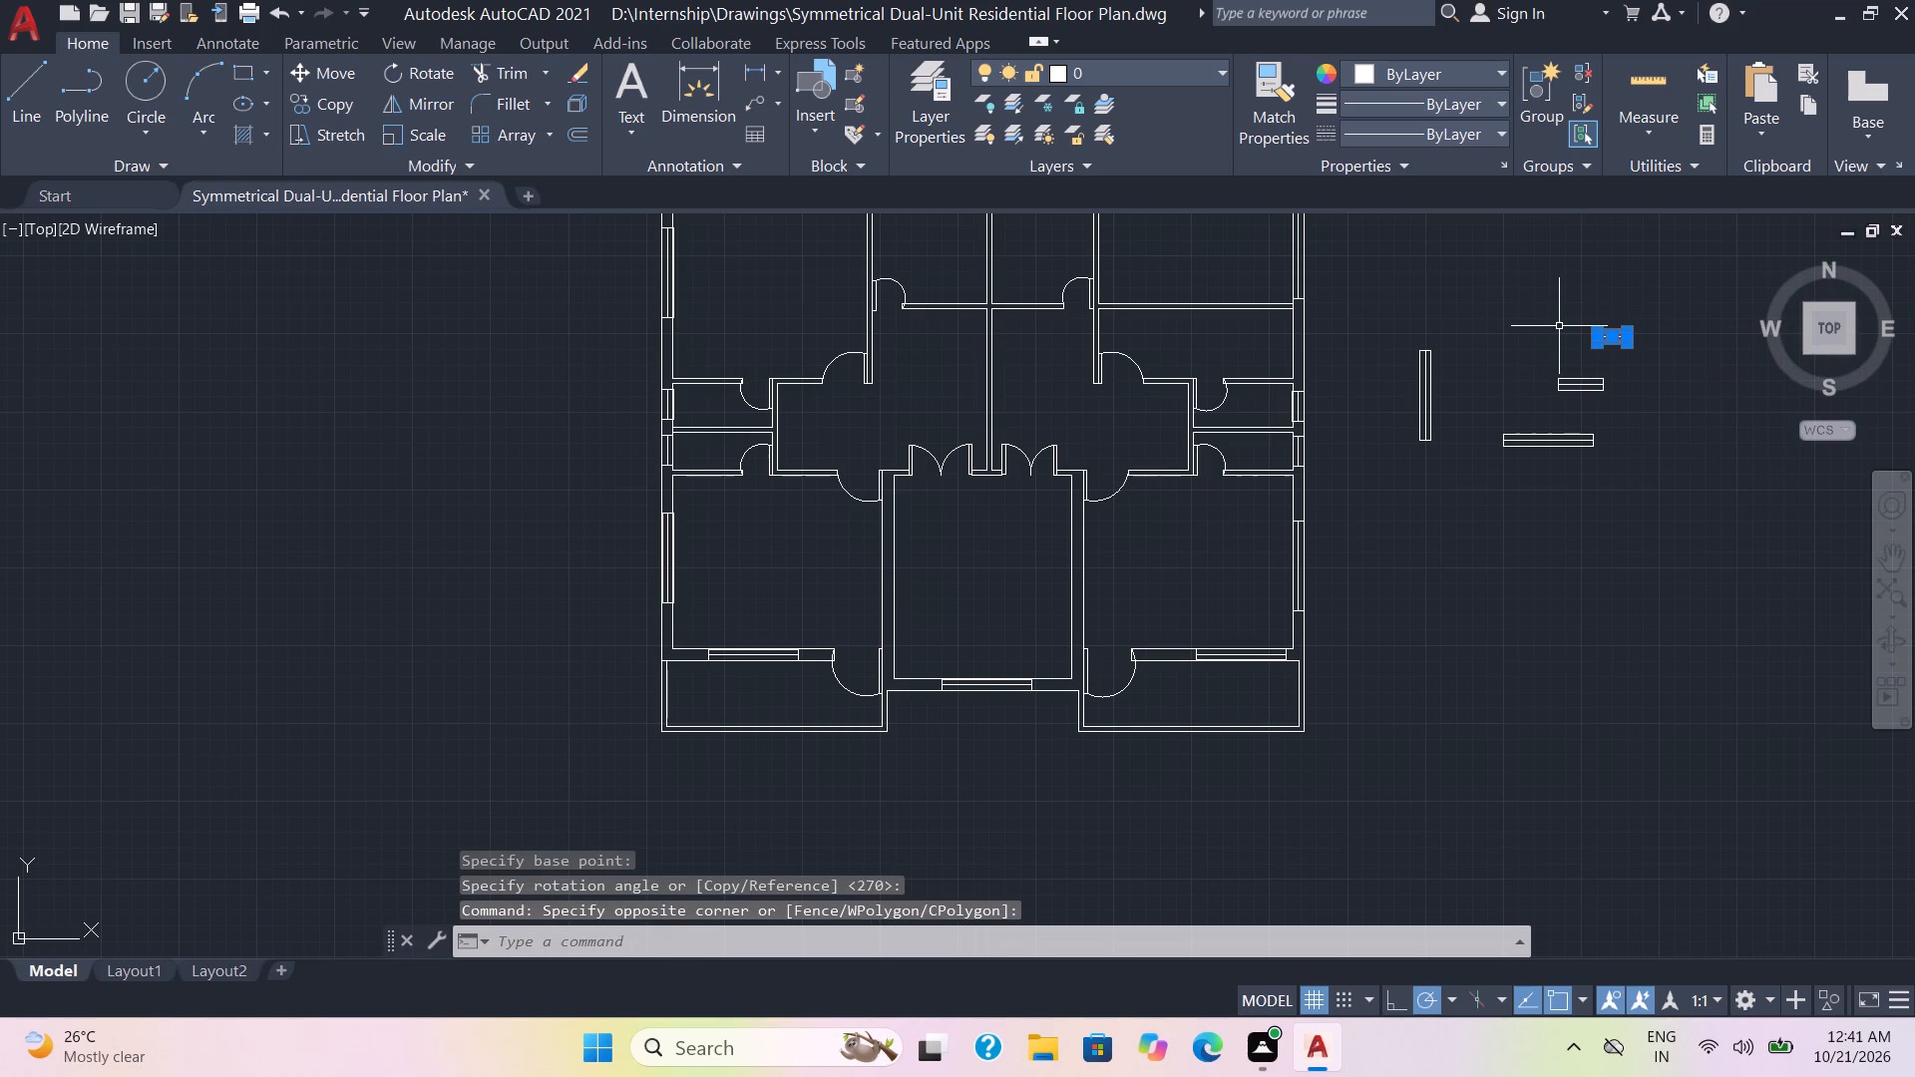
key("c")
key("o")
key("Return")
scroll(1597, 320, "up", 3)
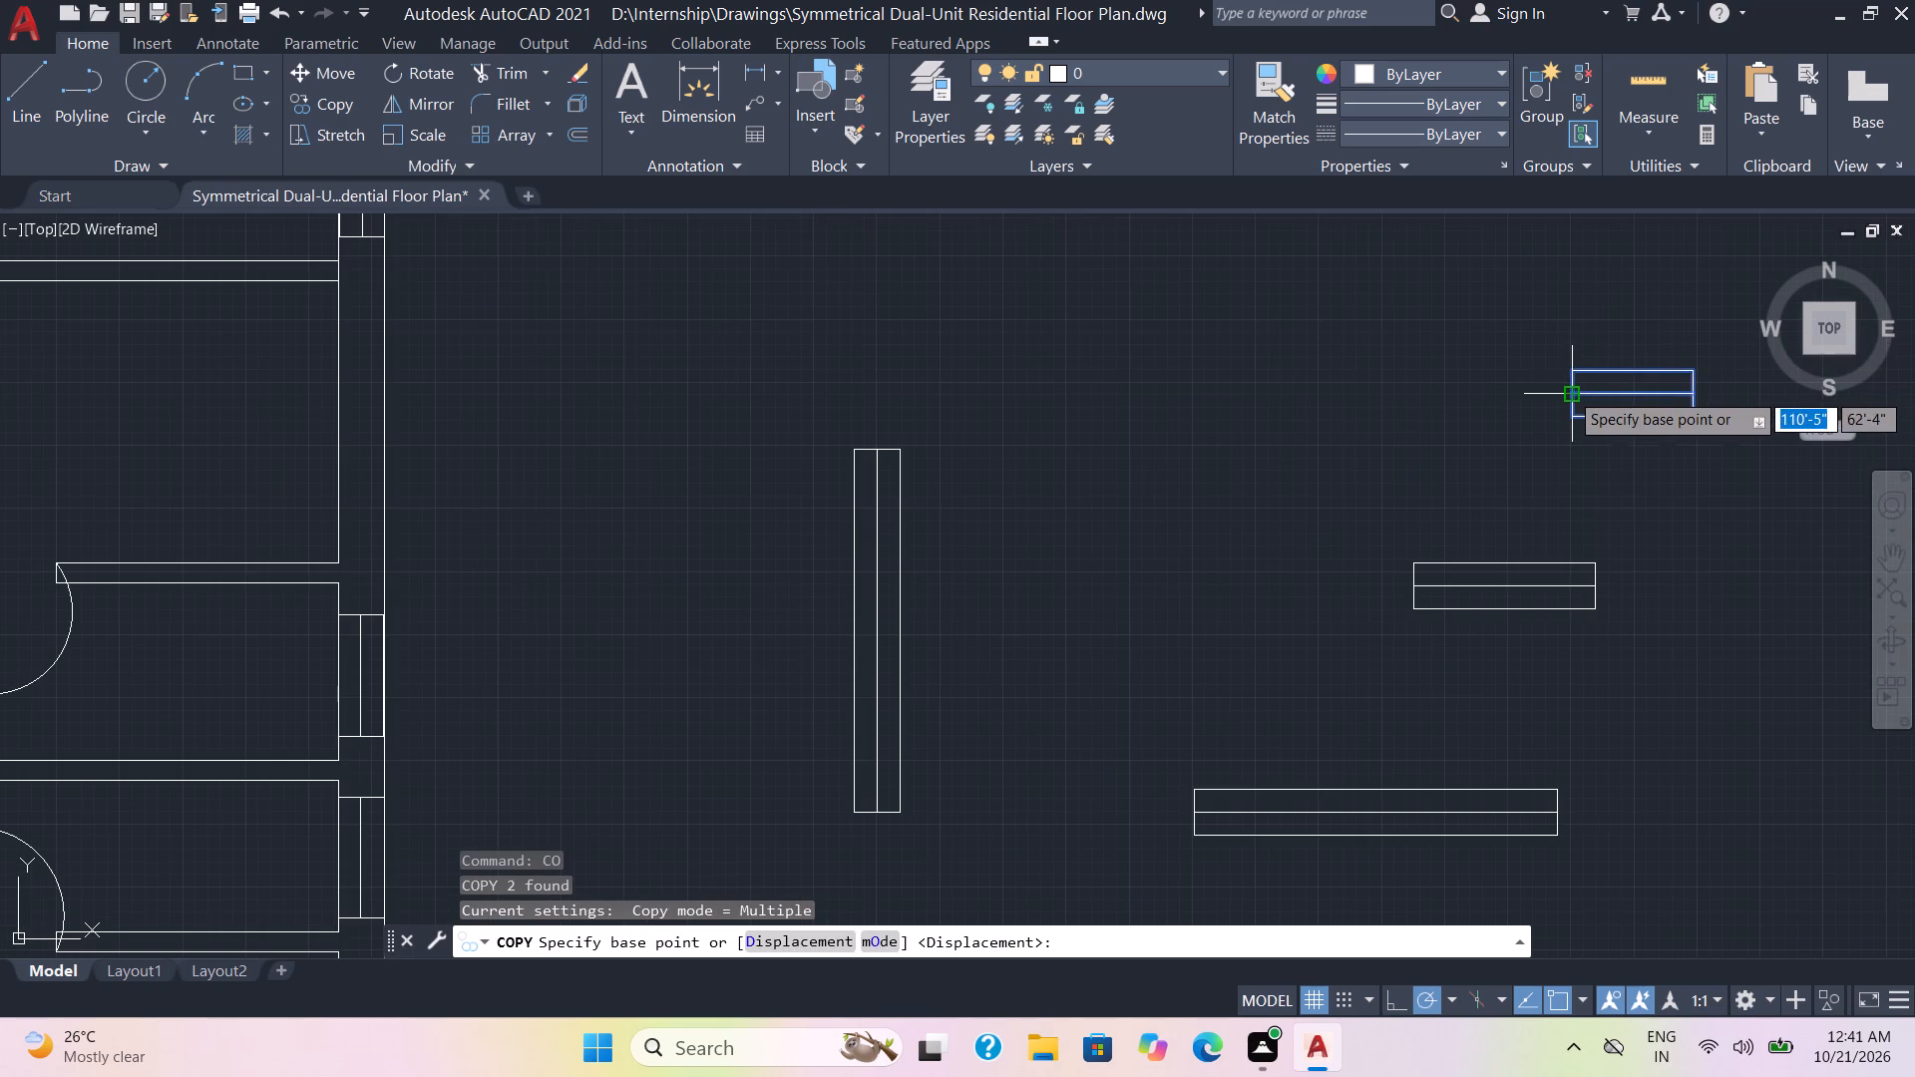
left_click(1569, 391)
scroll(929, 405, "down", 2)
scroll(748, 385, "down", 1)
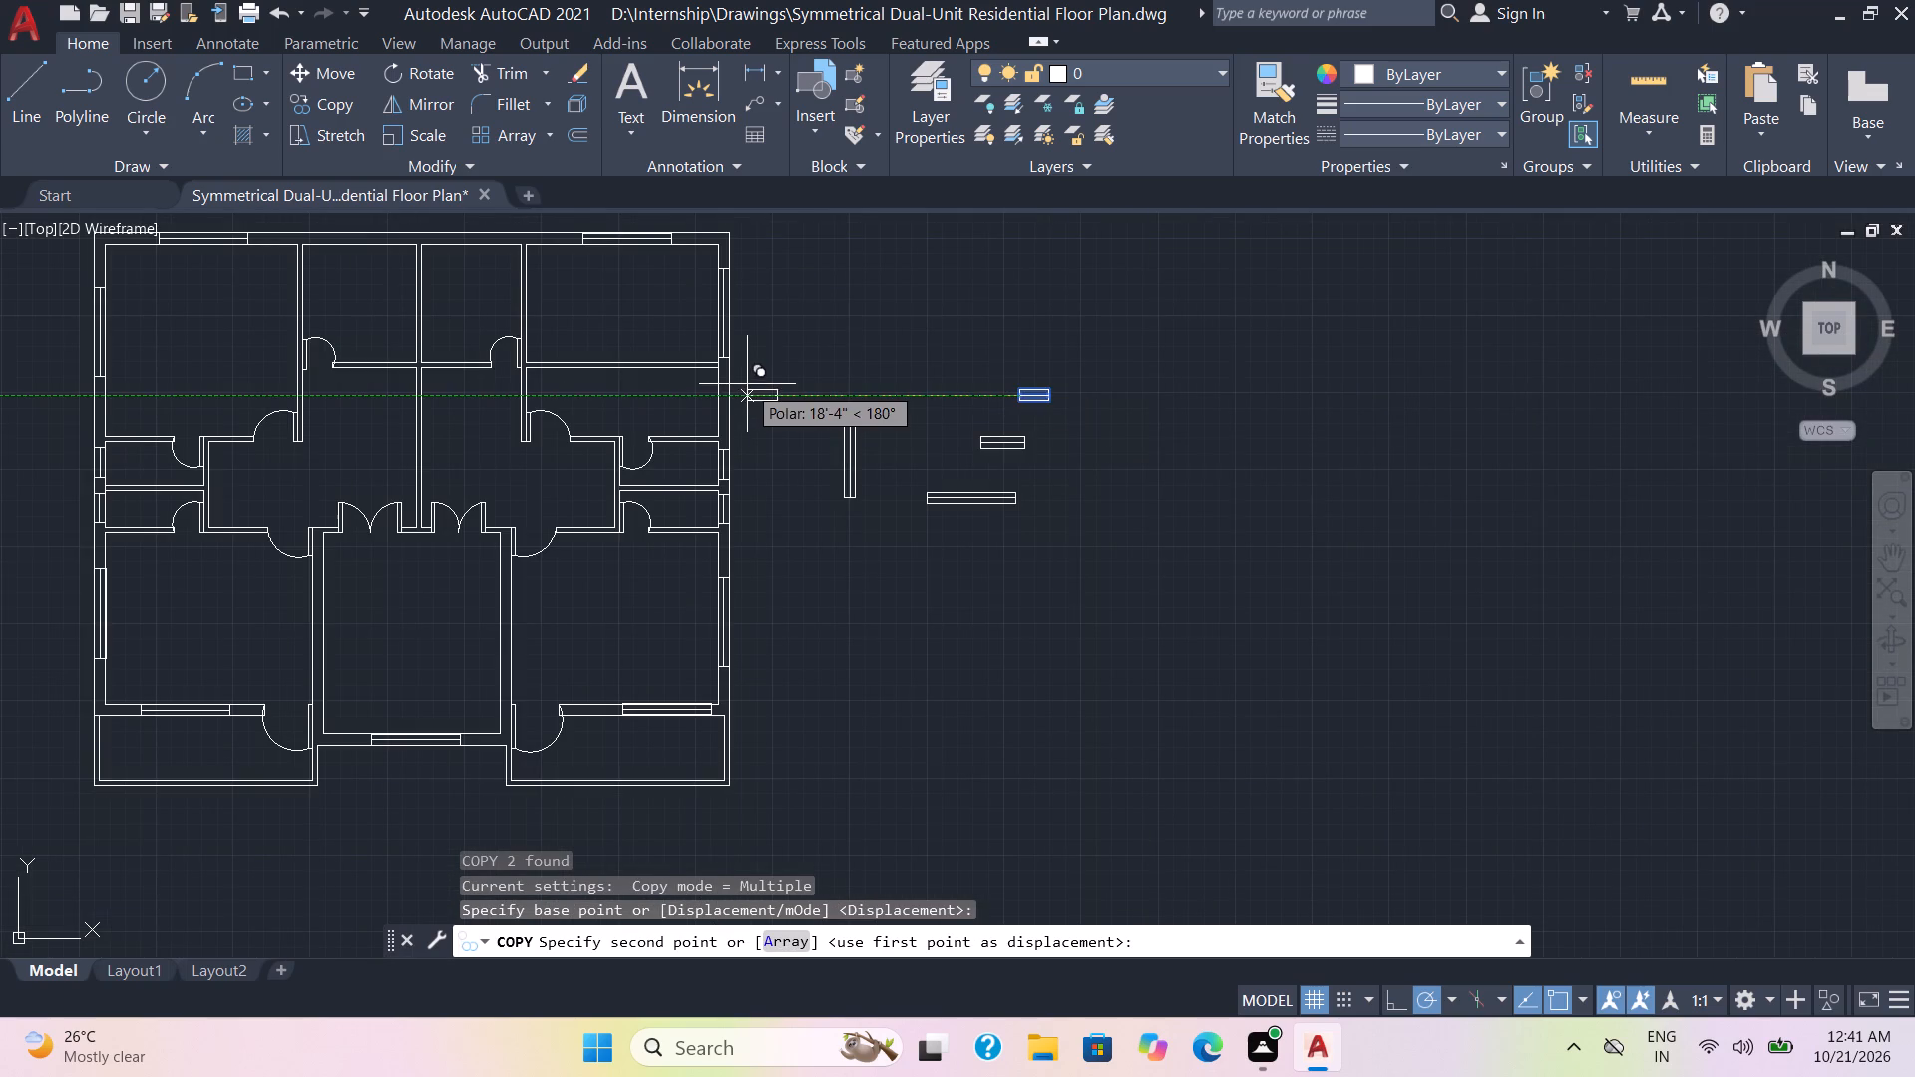
middle_click_drag(520, 324, 1305, 837)
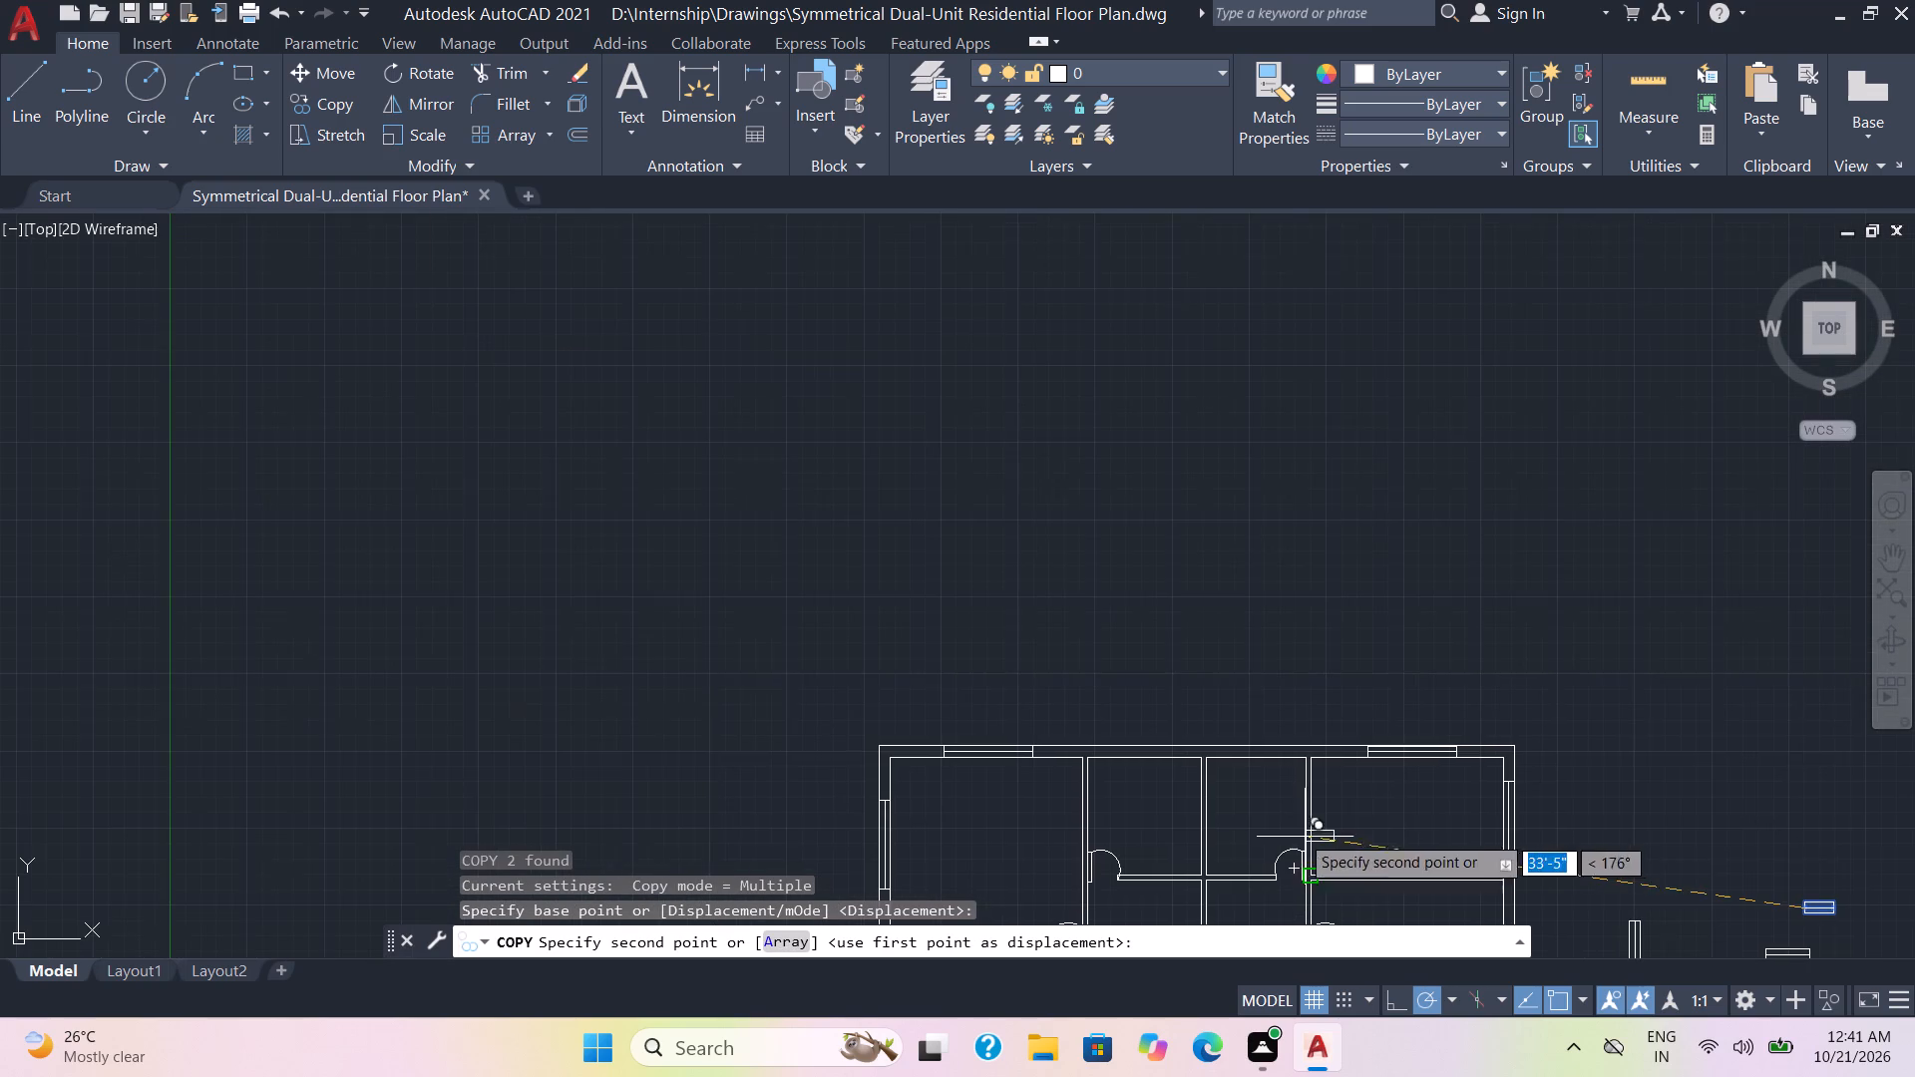
scroll(1235, 802, "up", 2)
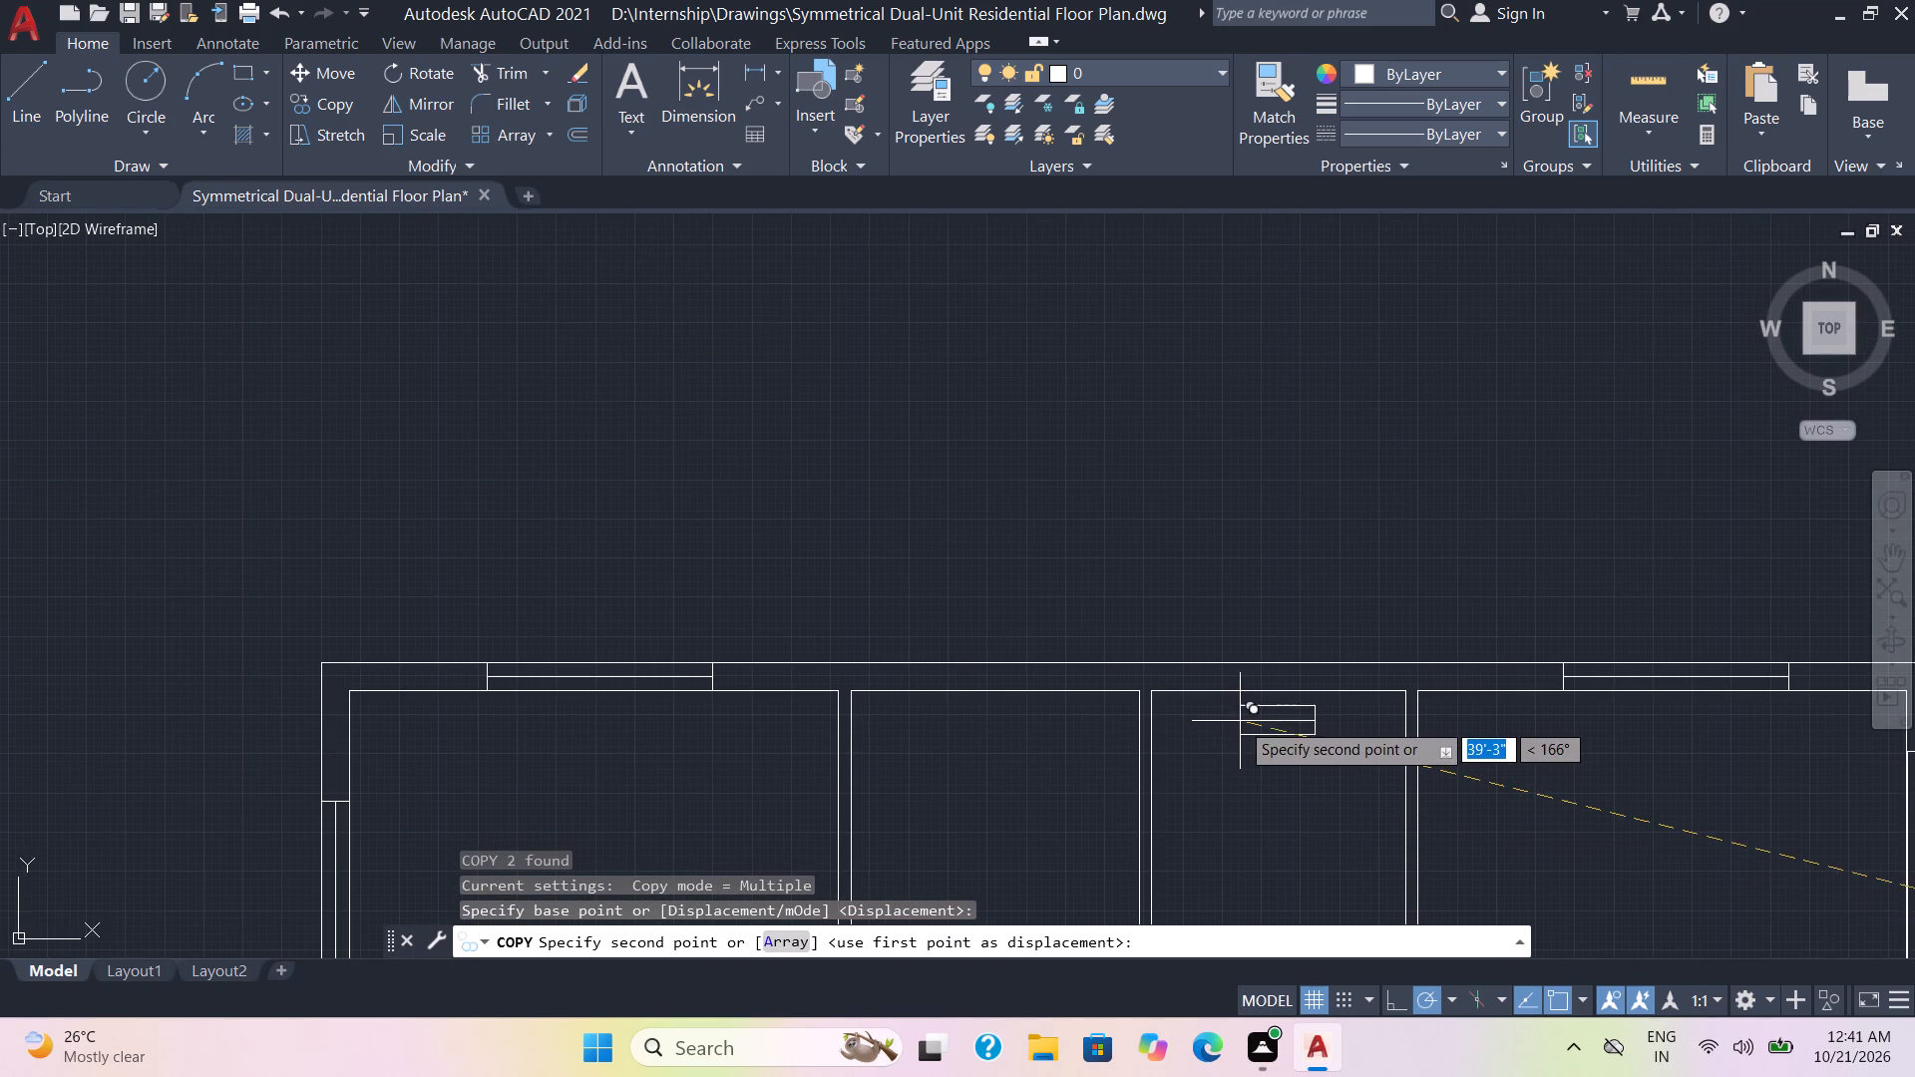
middle_click_drag(1240, 722, 1242, 529)
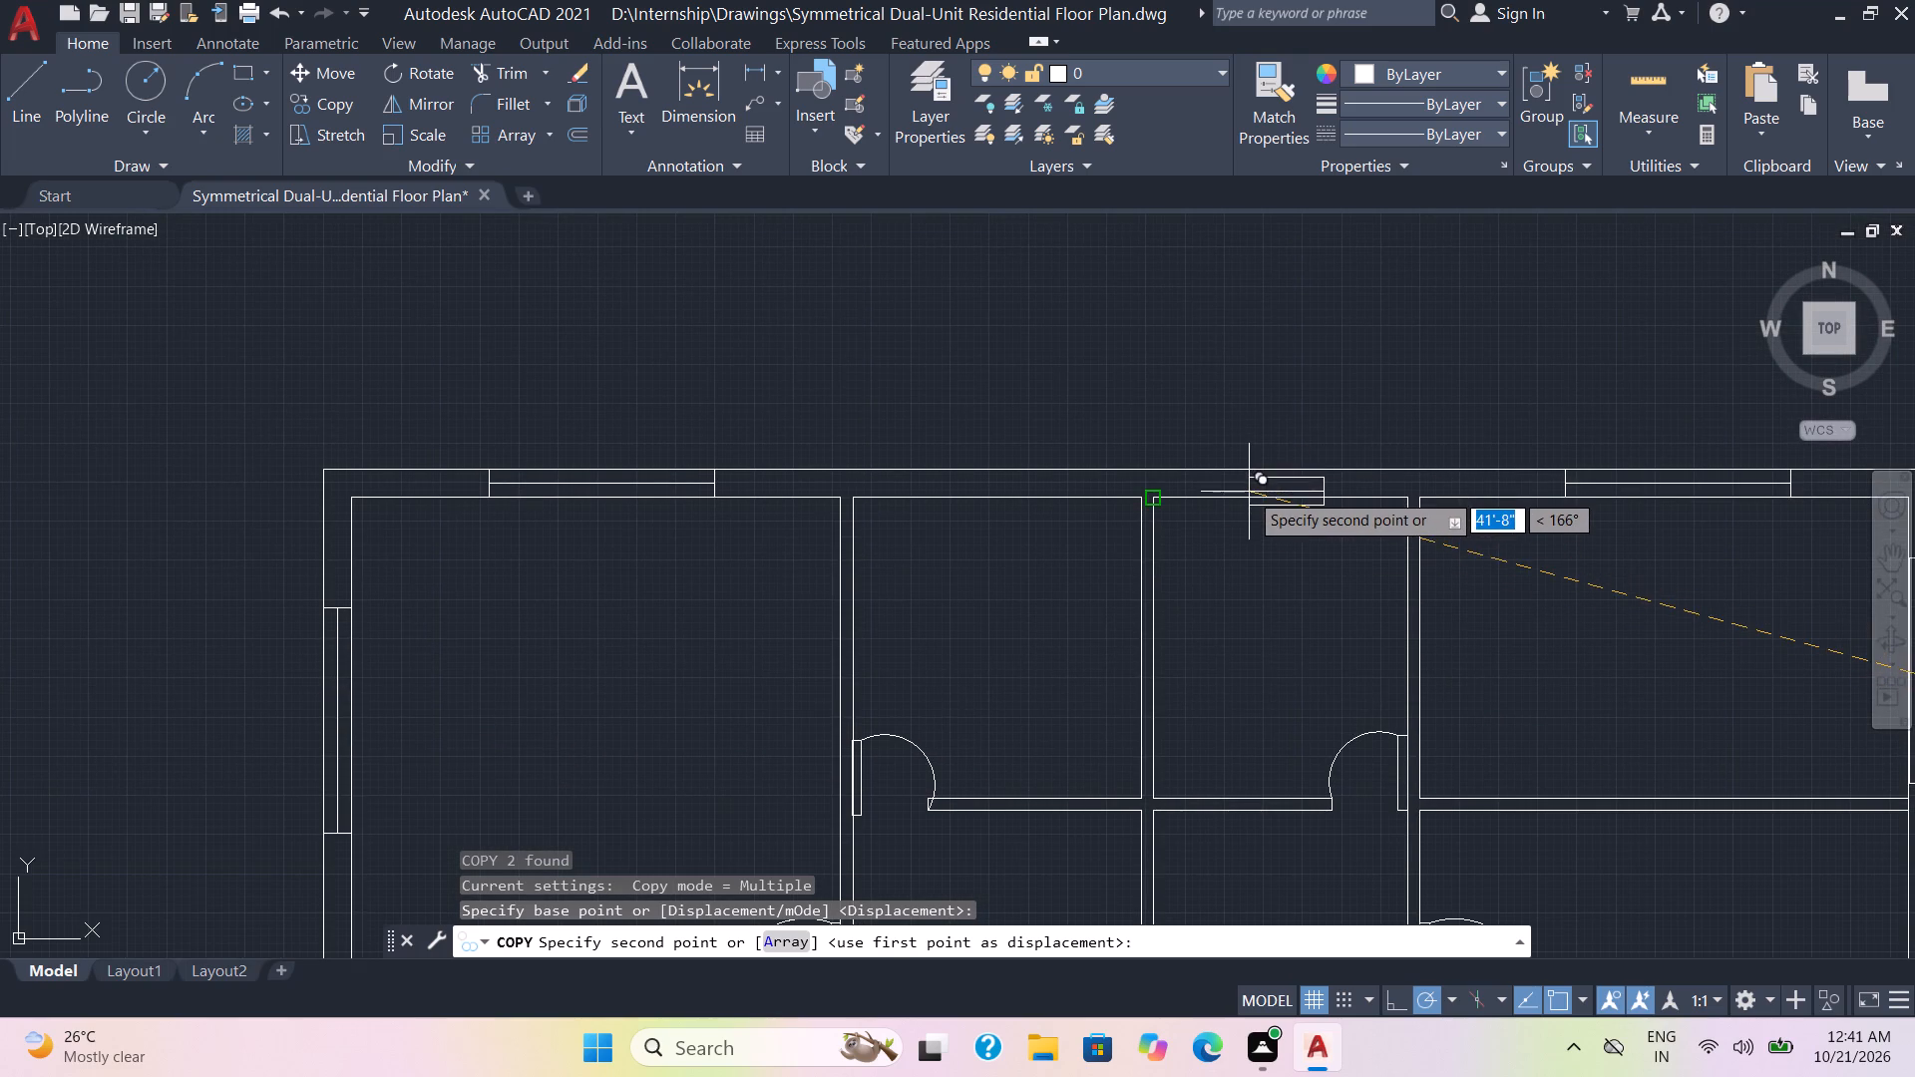
scroll(1250, 492, "up", 3)
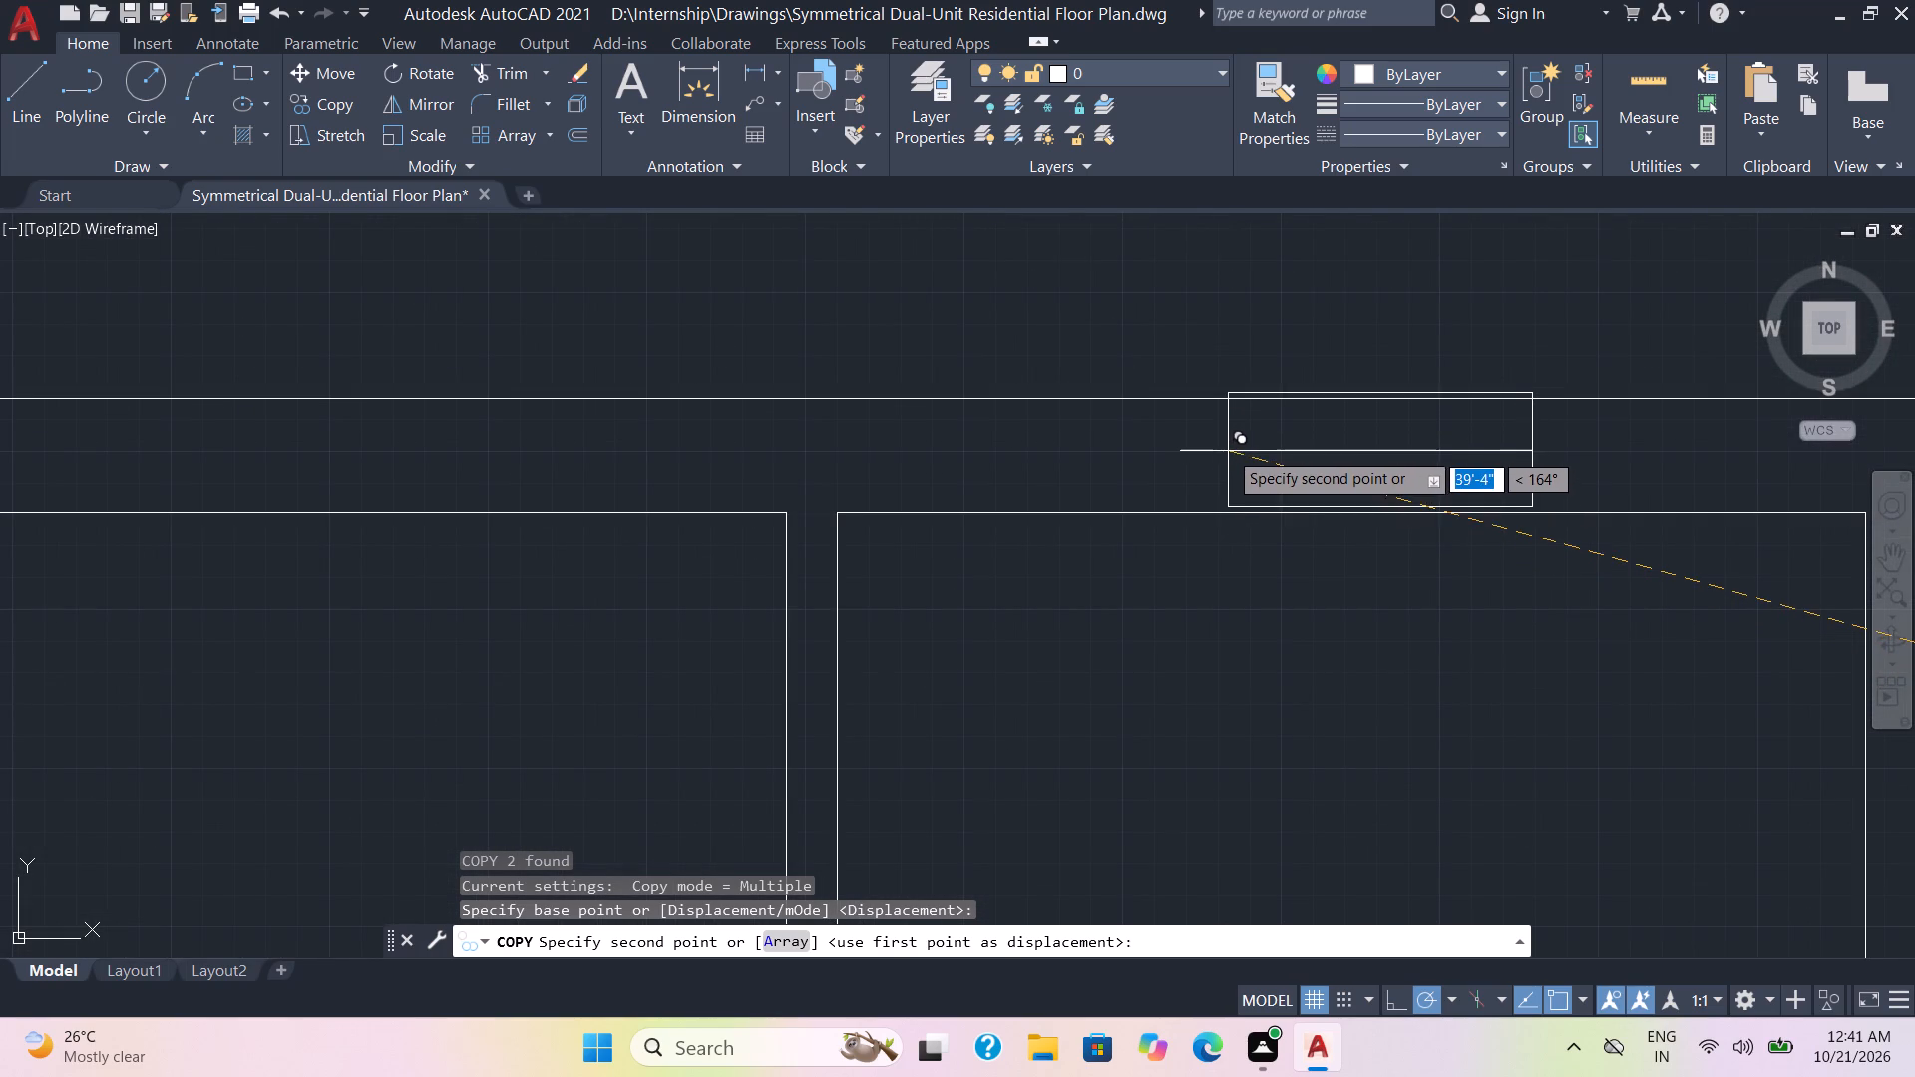
left_click(1224, 456)
Place another copy of the short horizontal symbol in the top outer wall of the left unit's middle room.
scroll(350, 430, "down", 2)
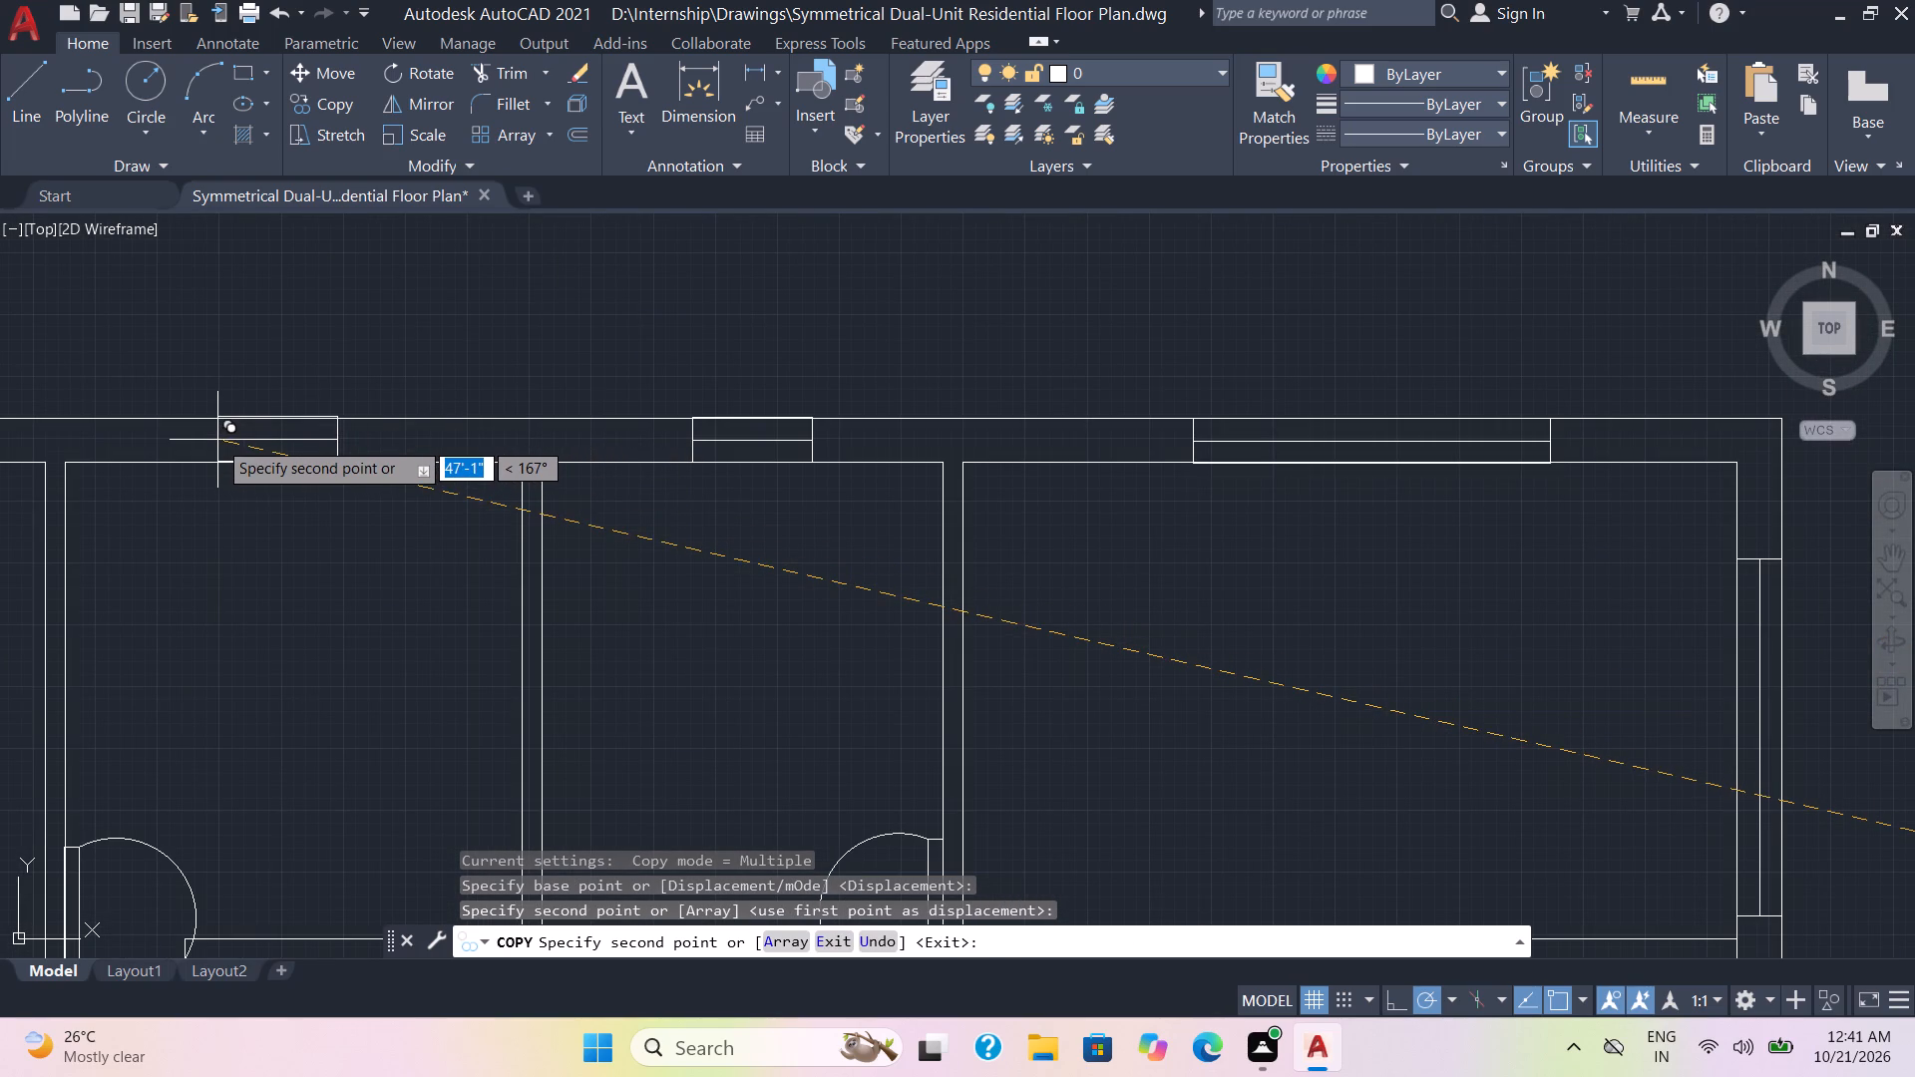
left_click(217, 440)
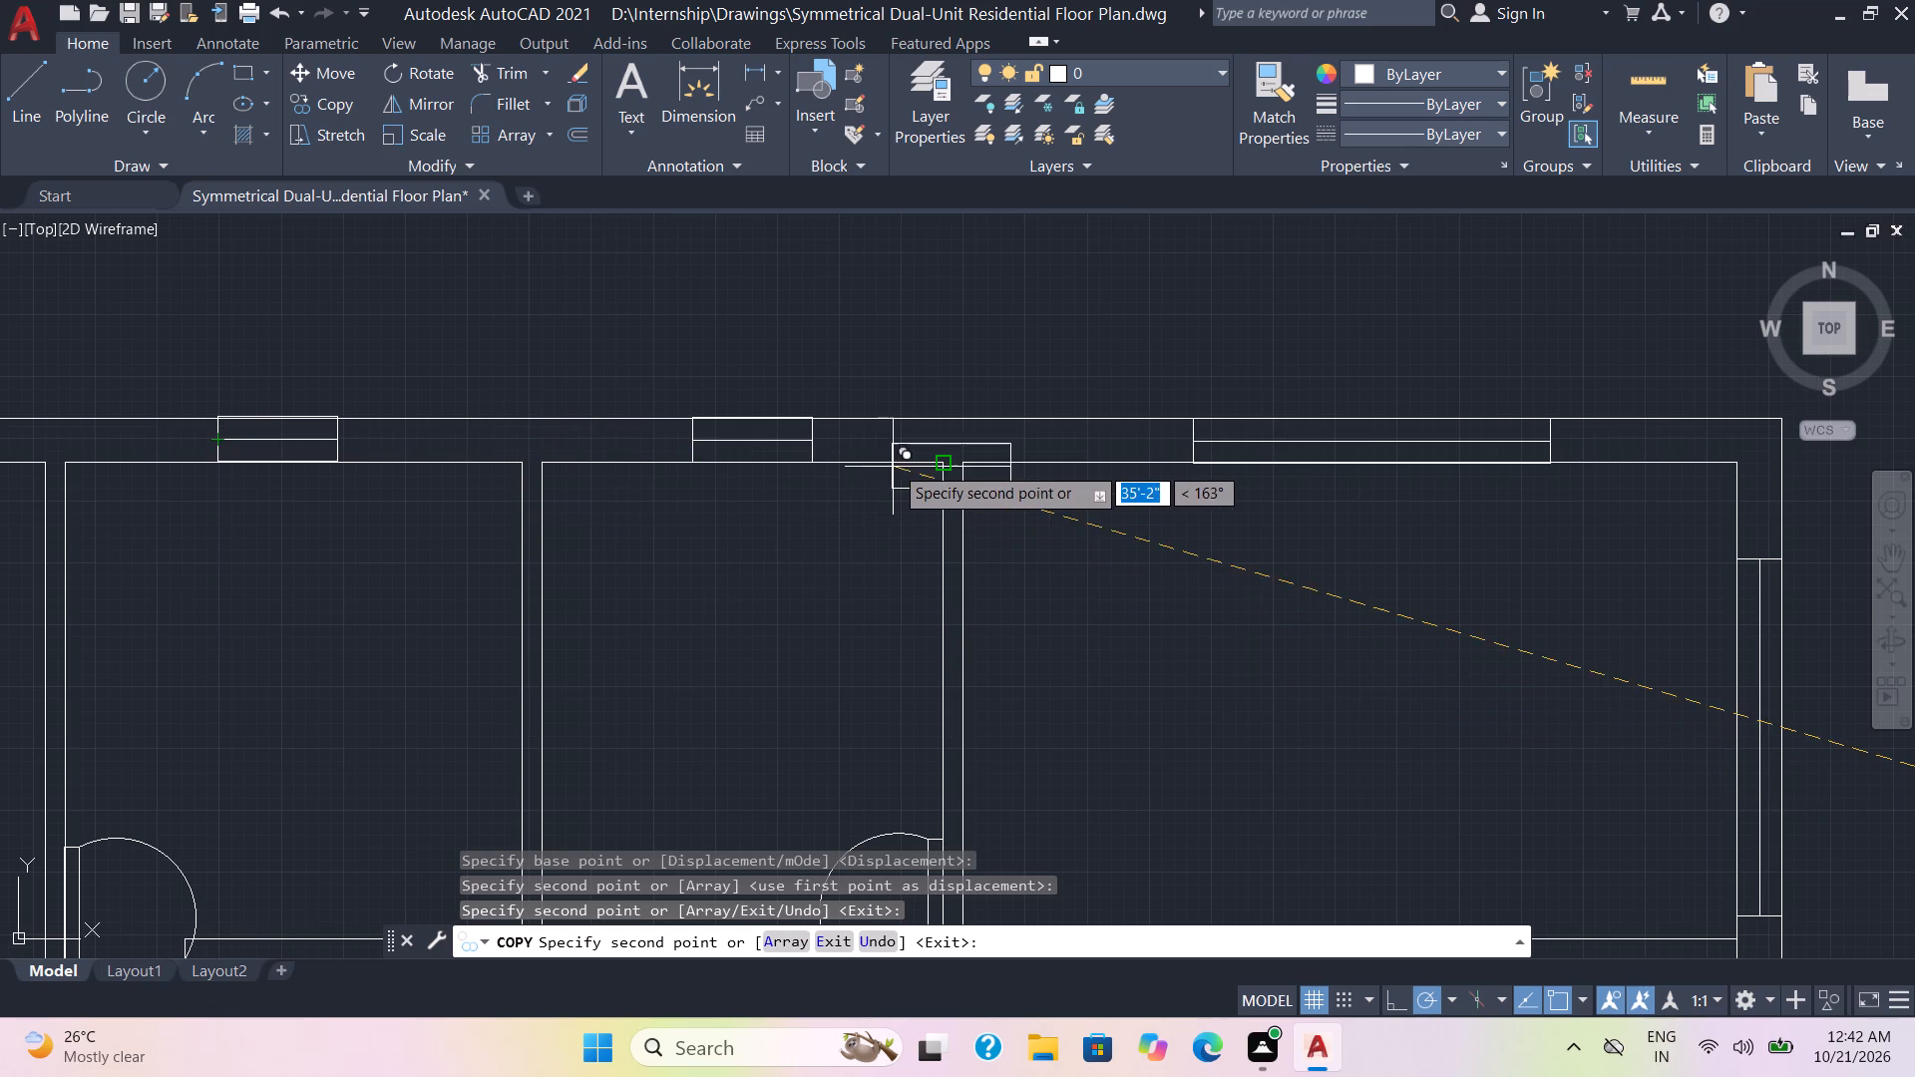
key("Escape")
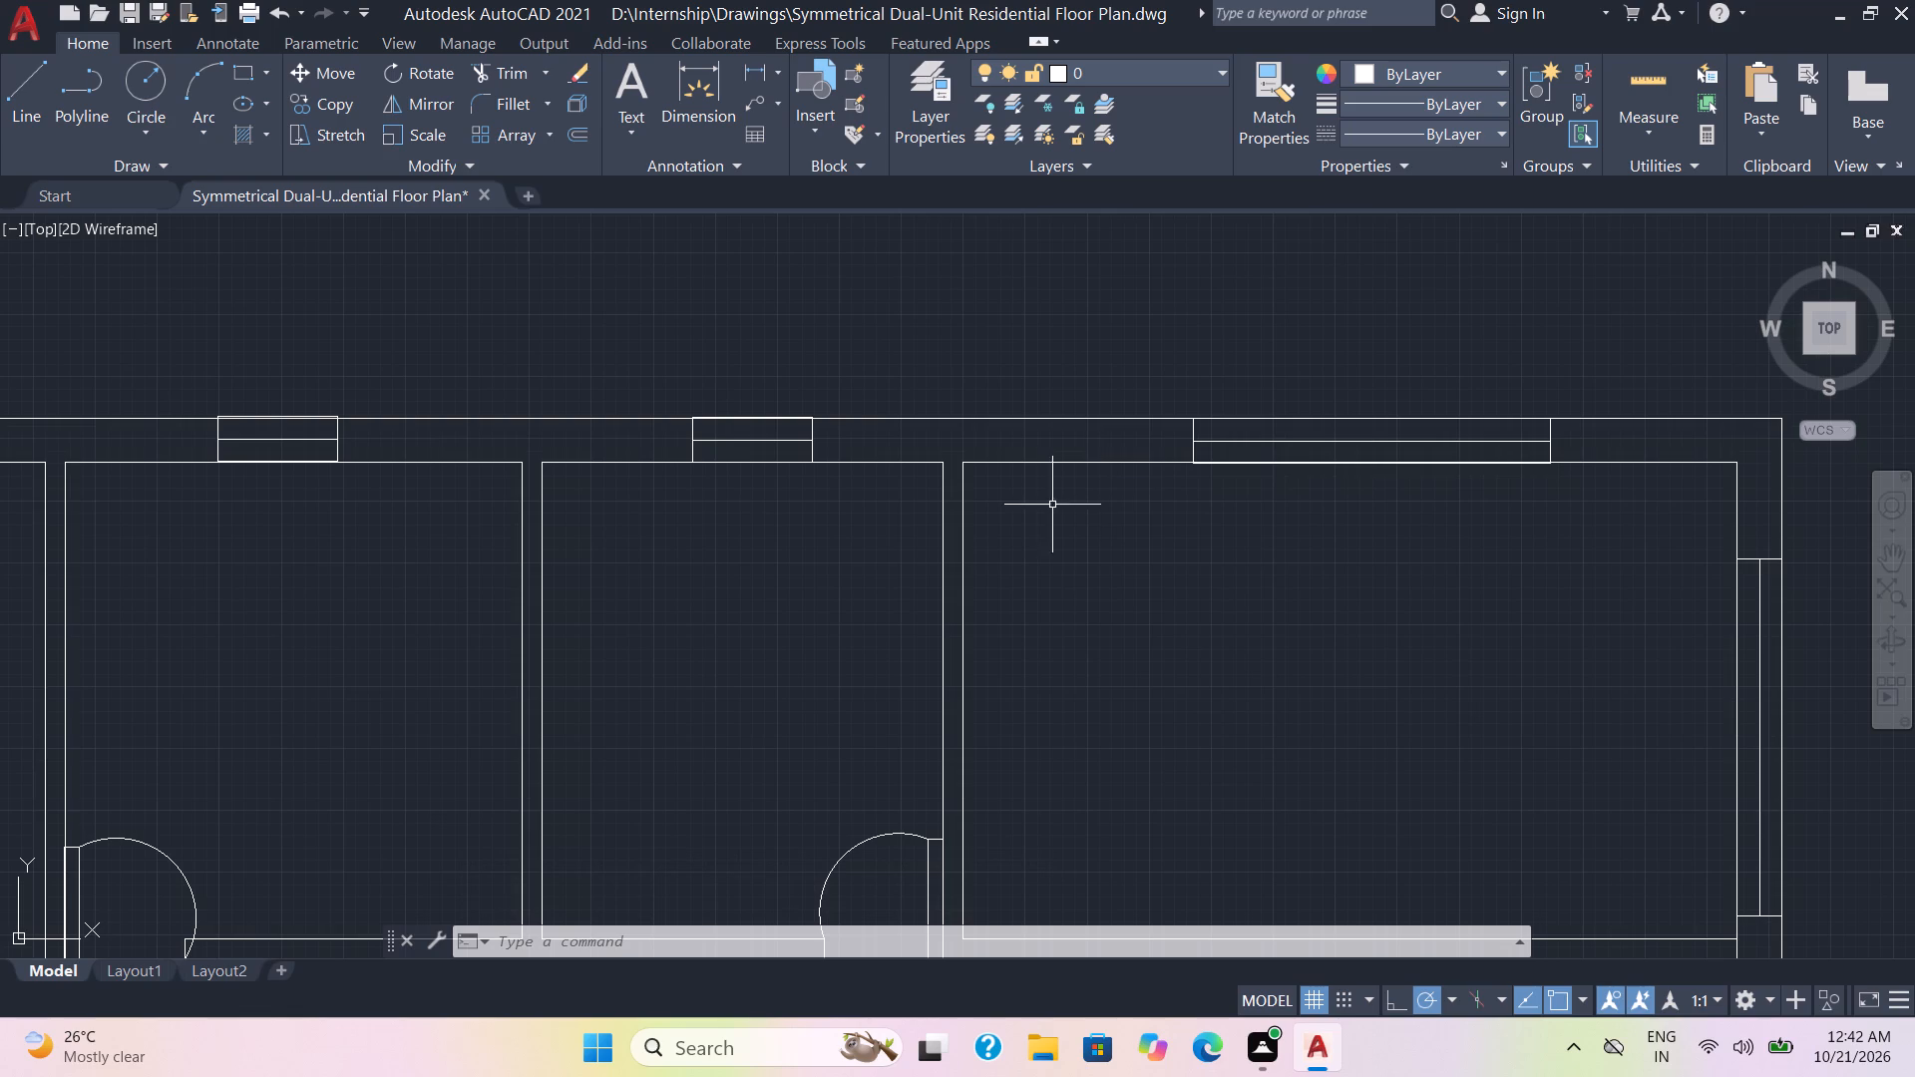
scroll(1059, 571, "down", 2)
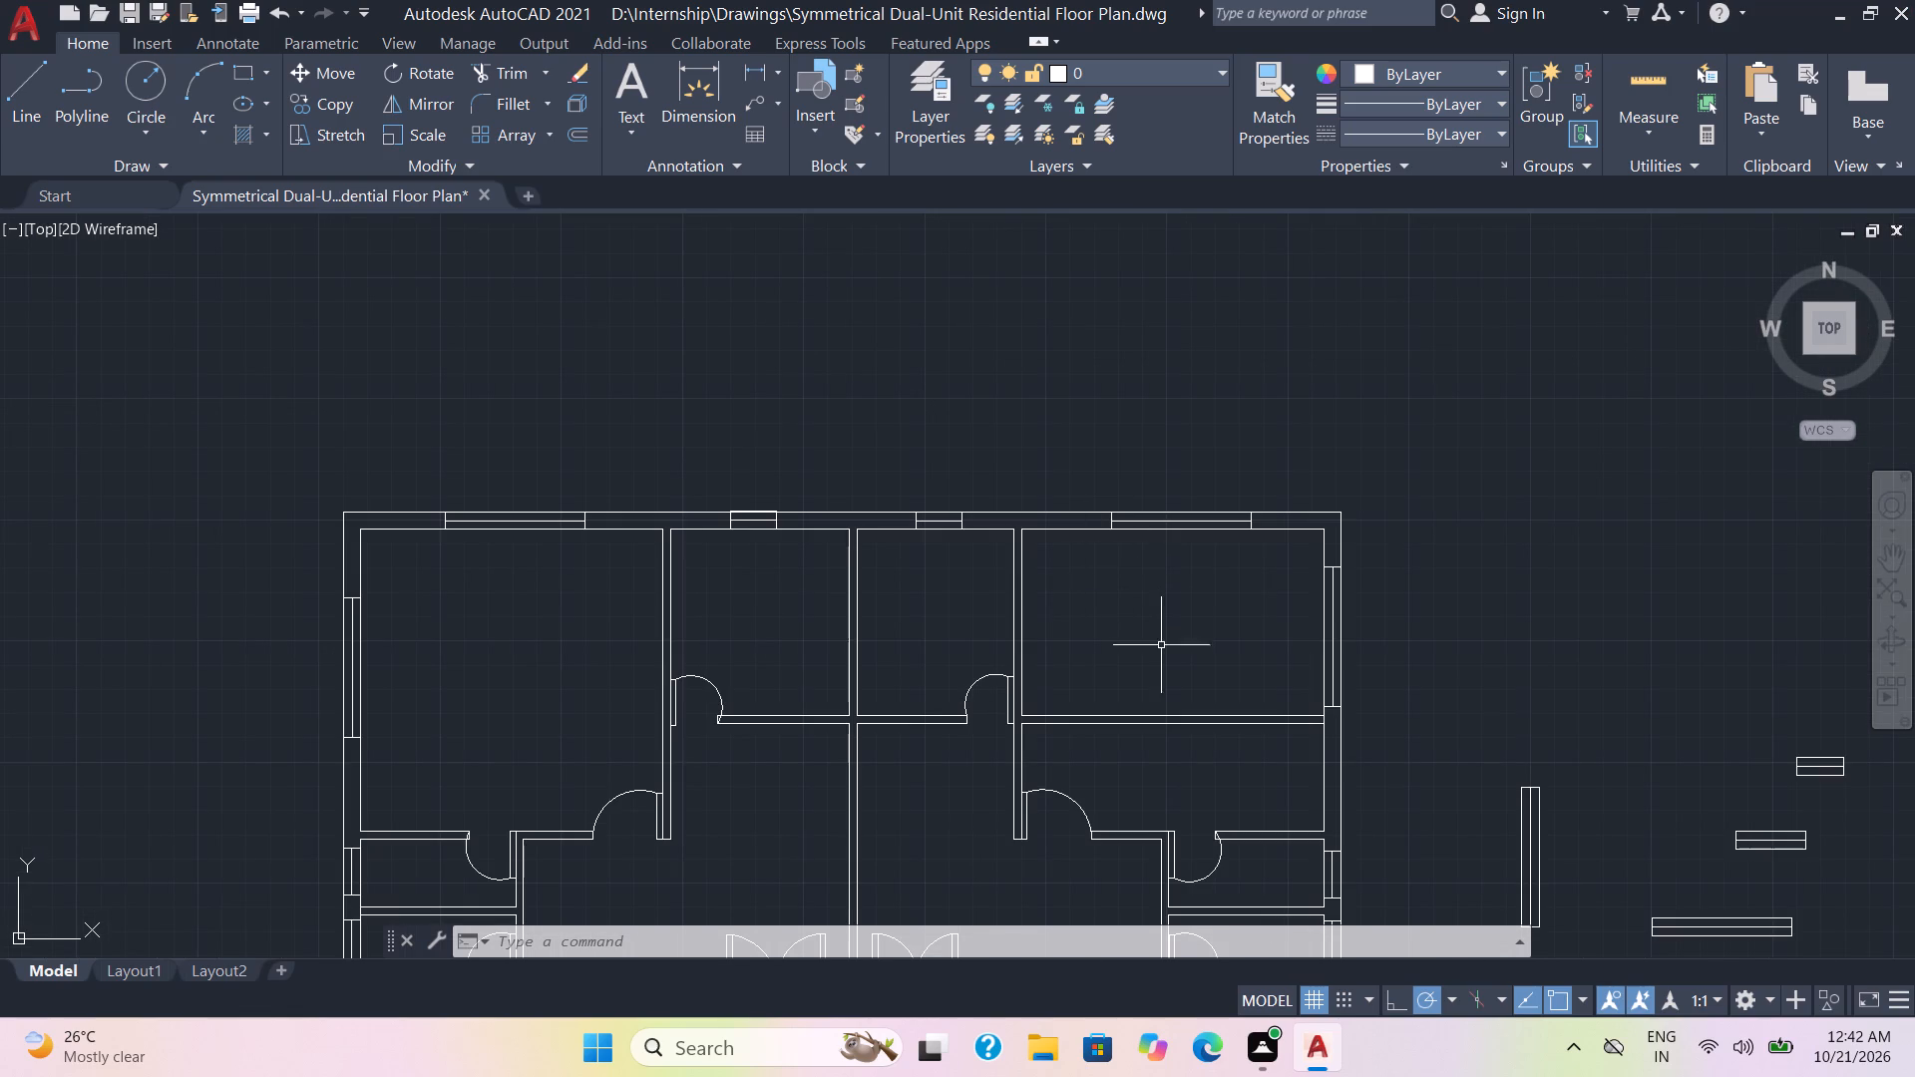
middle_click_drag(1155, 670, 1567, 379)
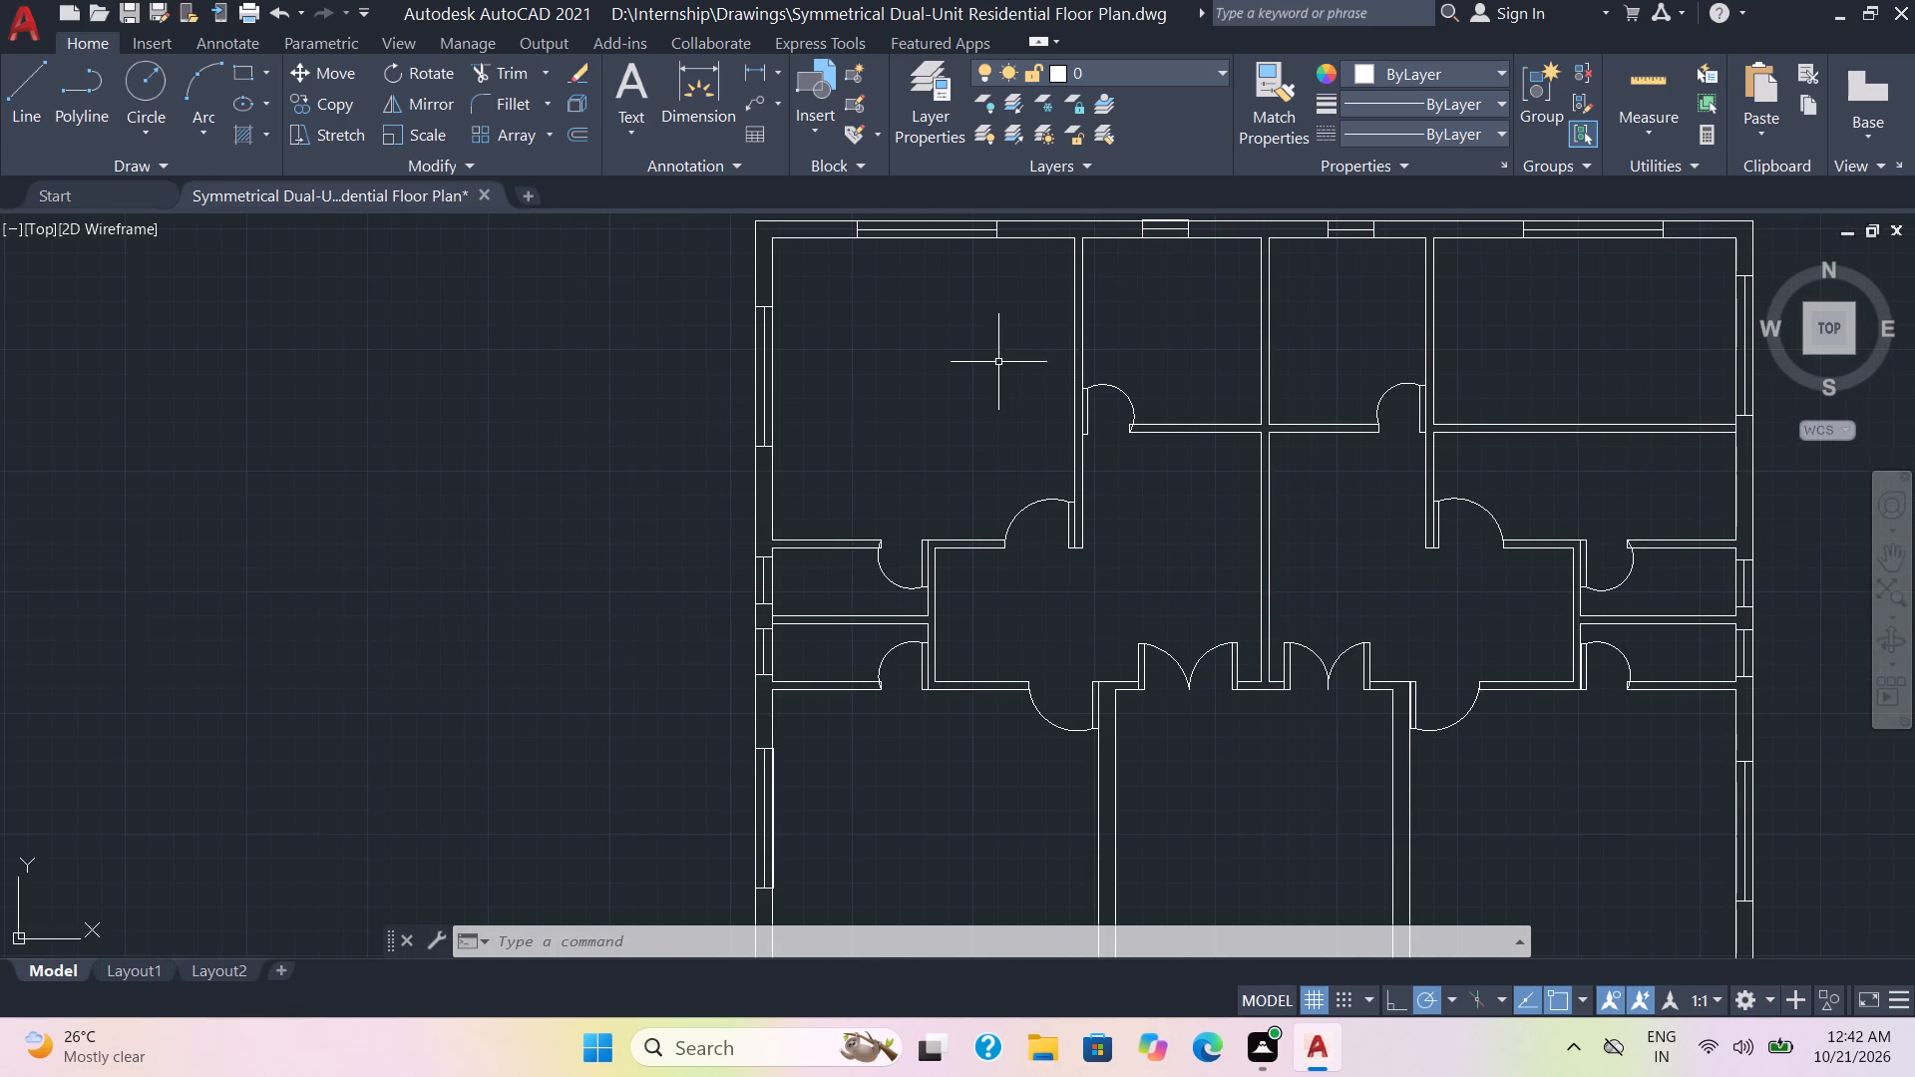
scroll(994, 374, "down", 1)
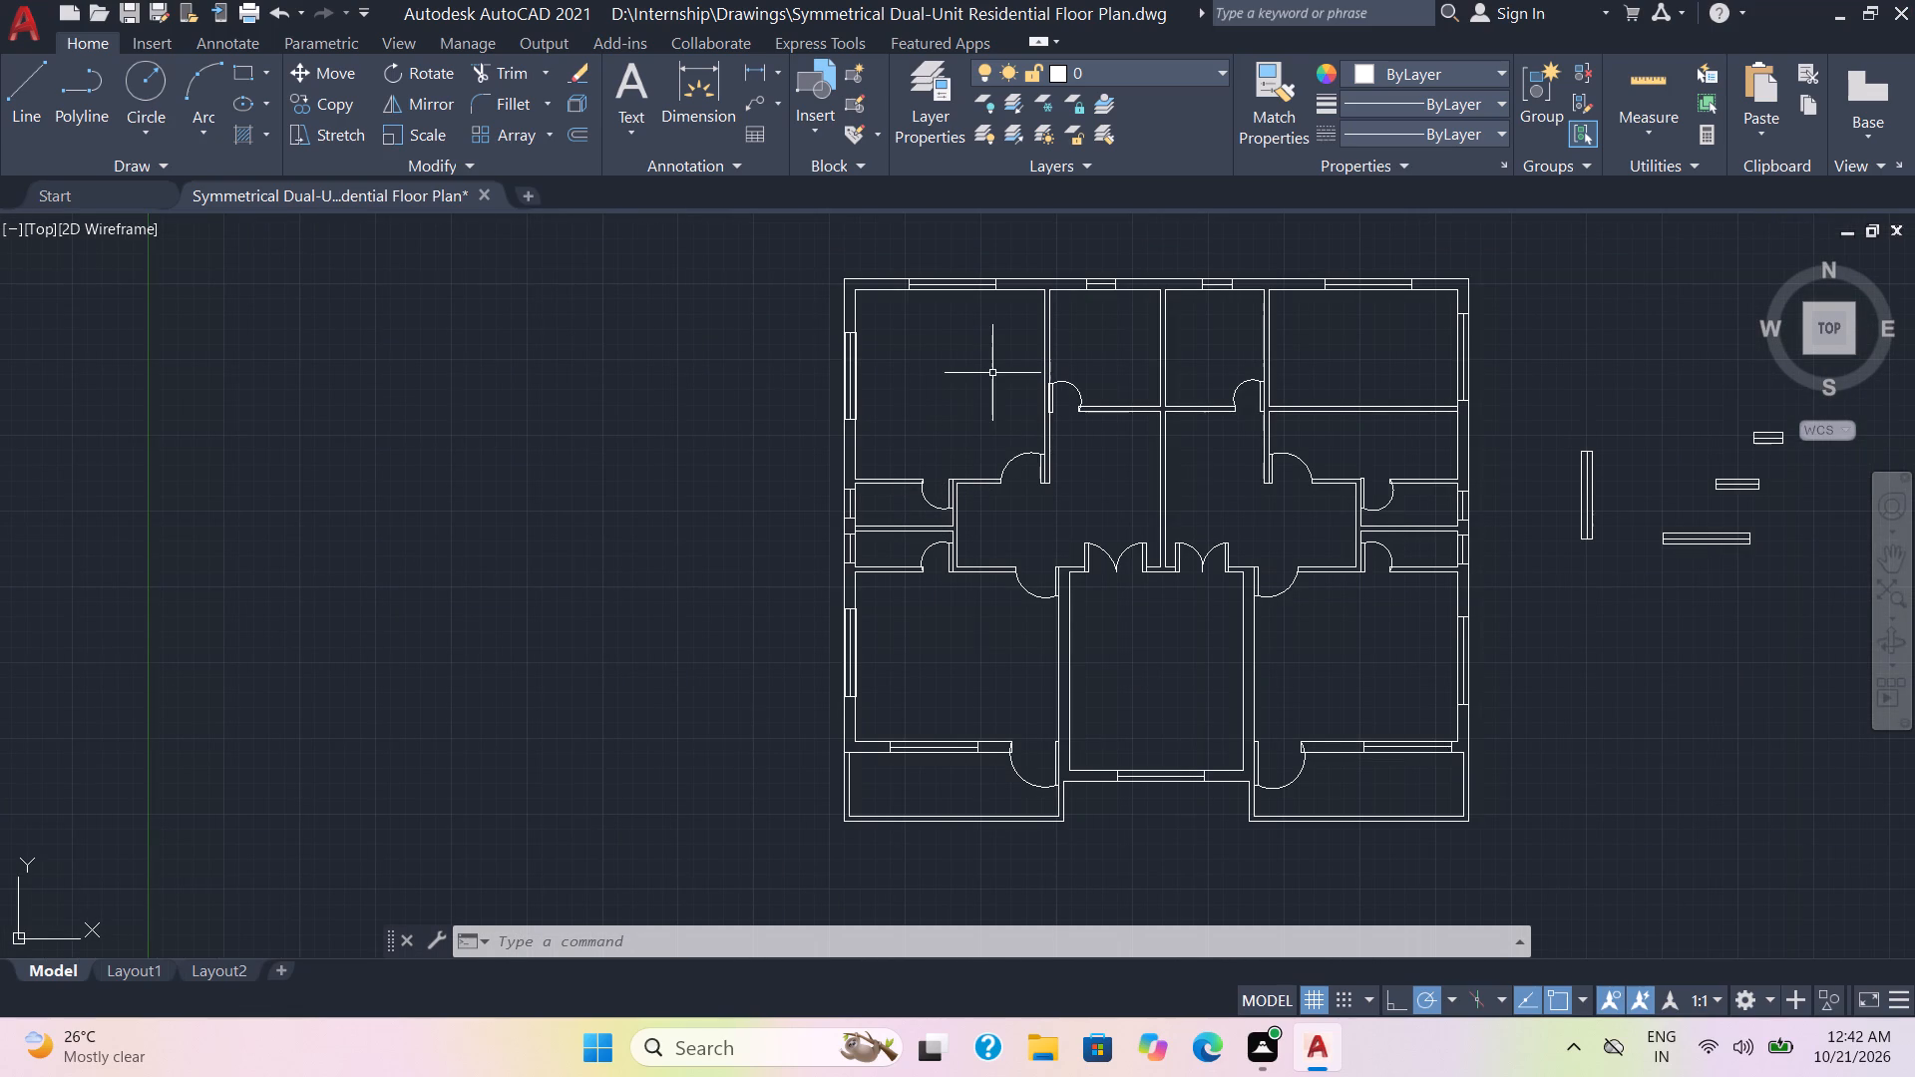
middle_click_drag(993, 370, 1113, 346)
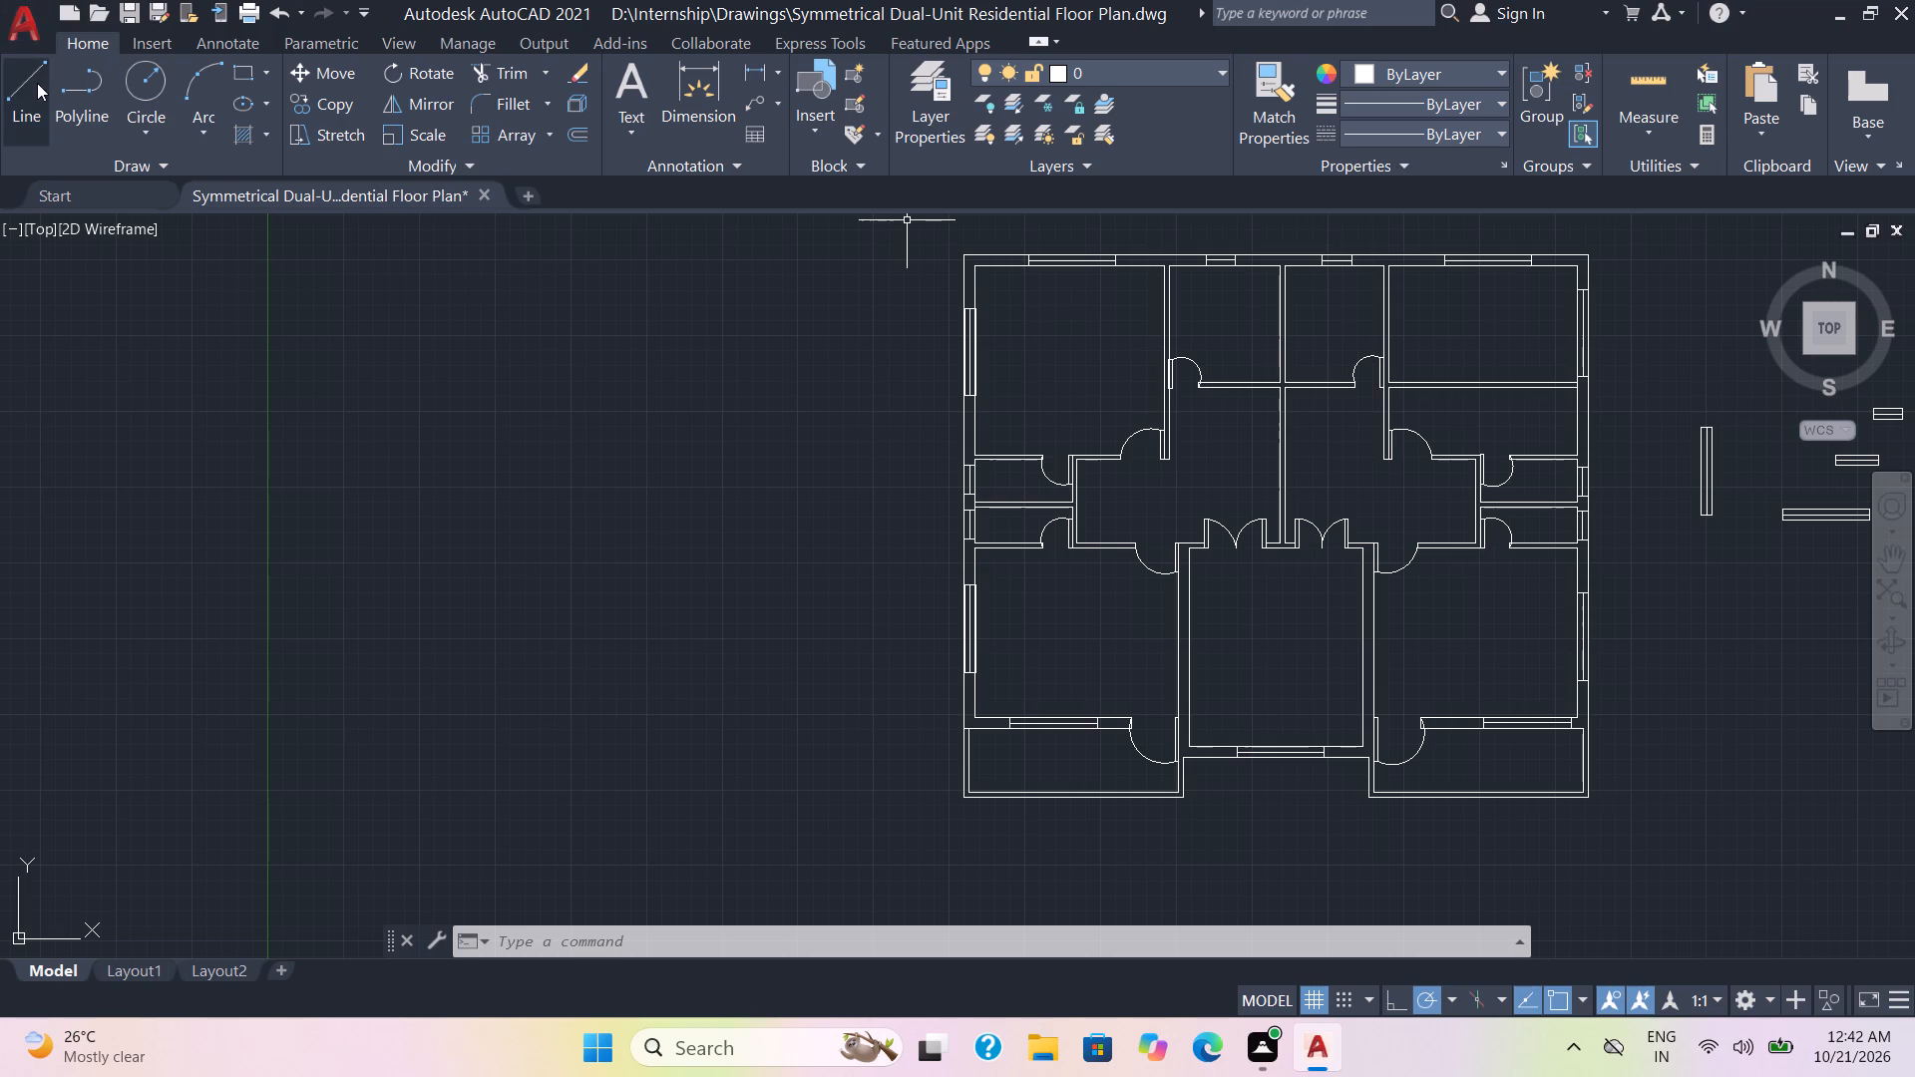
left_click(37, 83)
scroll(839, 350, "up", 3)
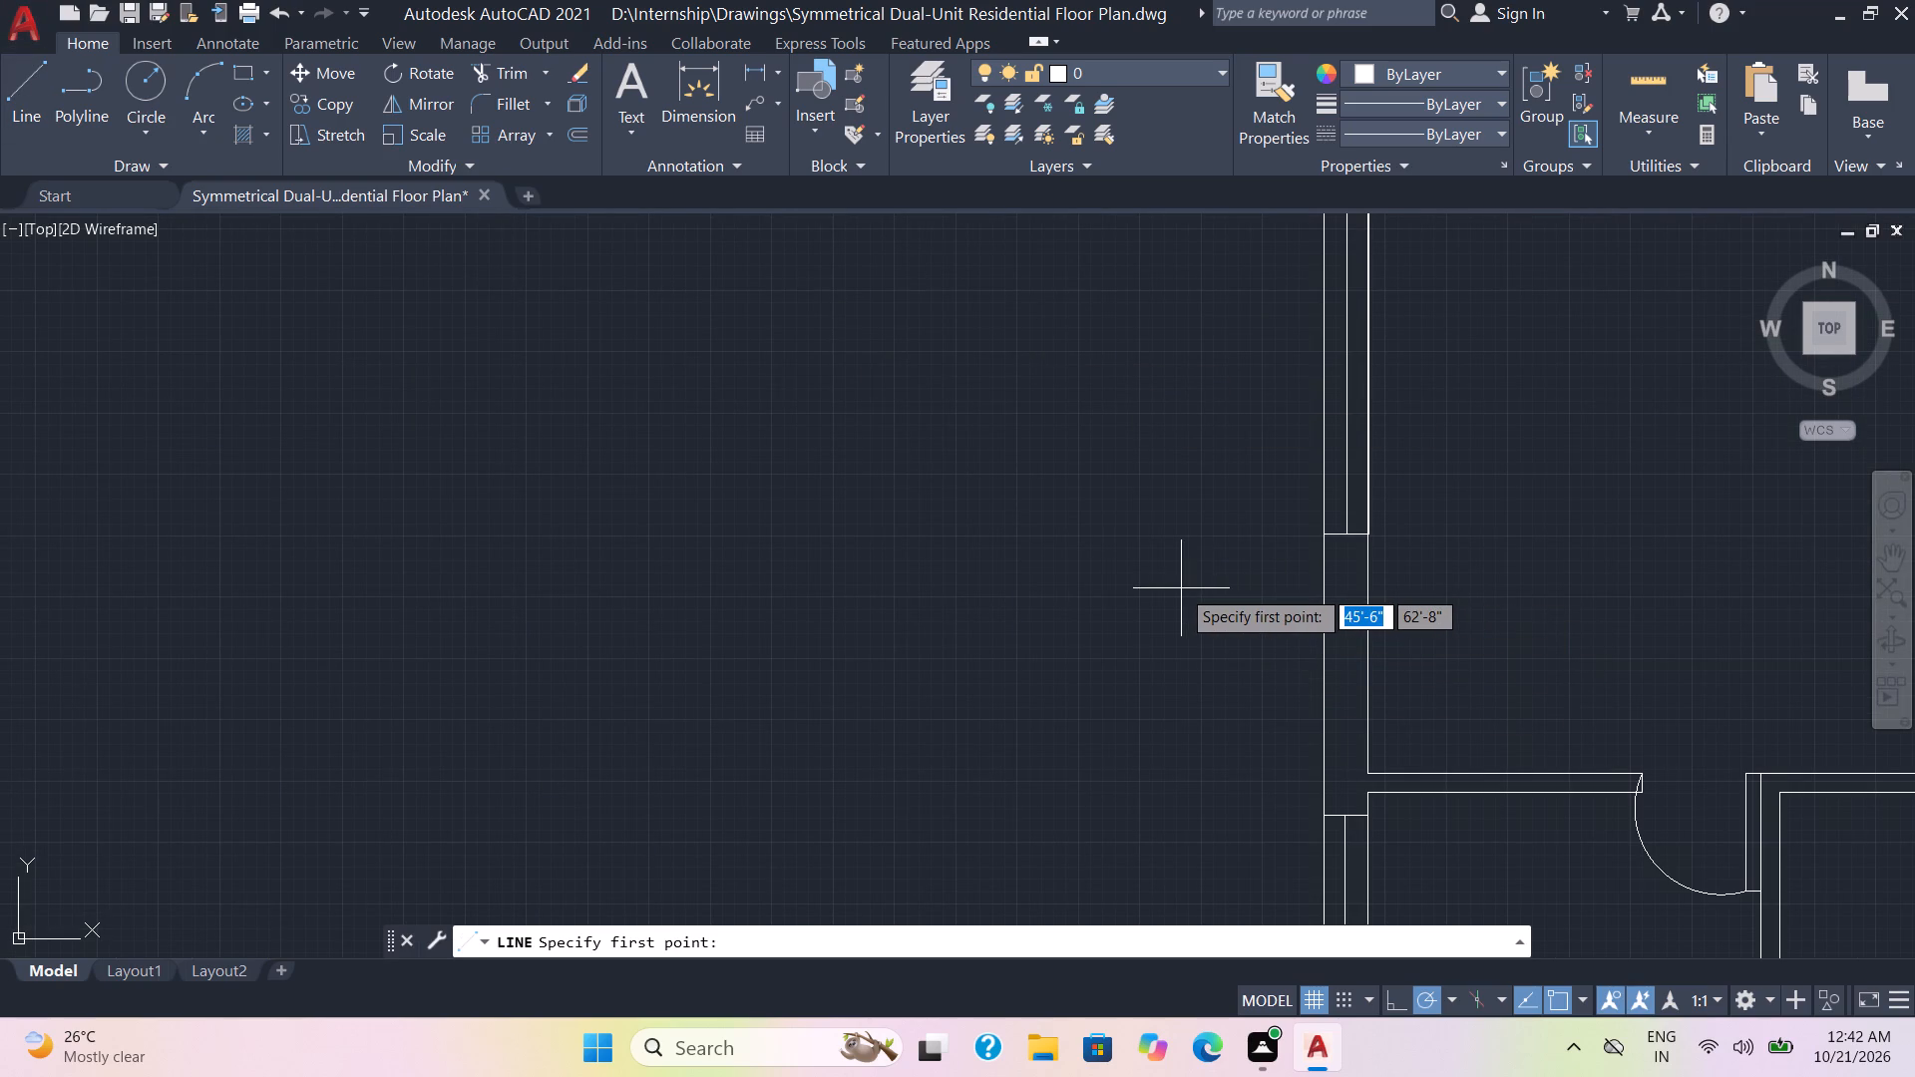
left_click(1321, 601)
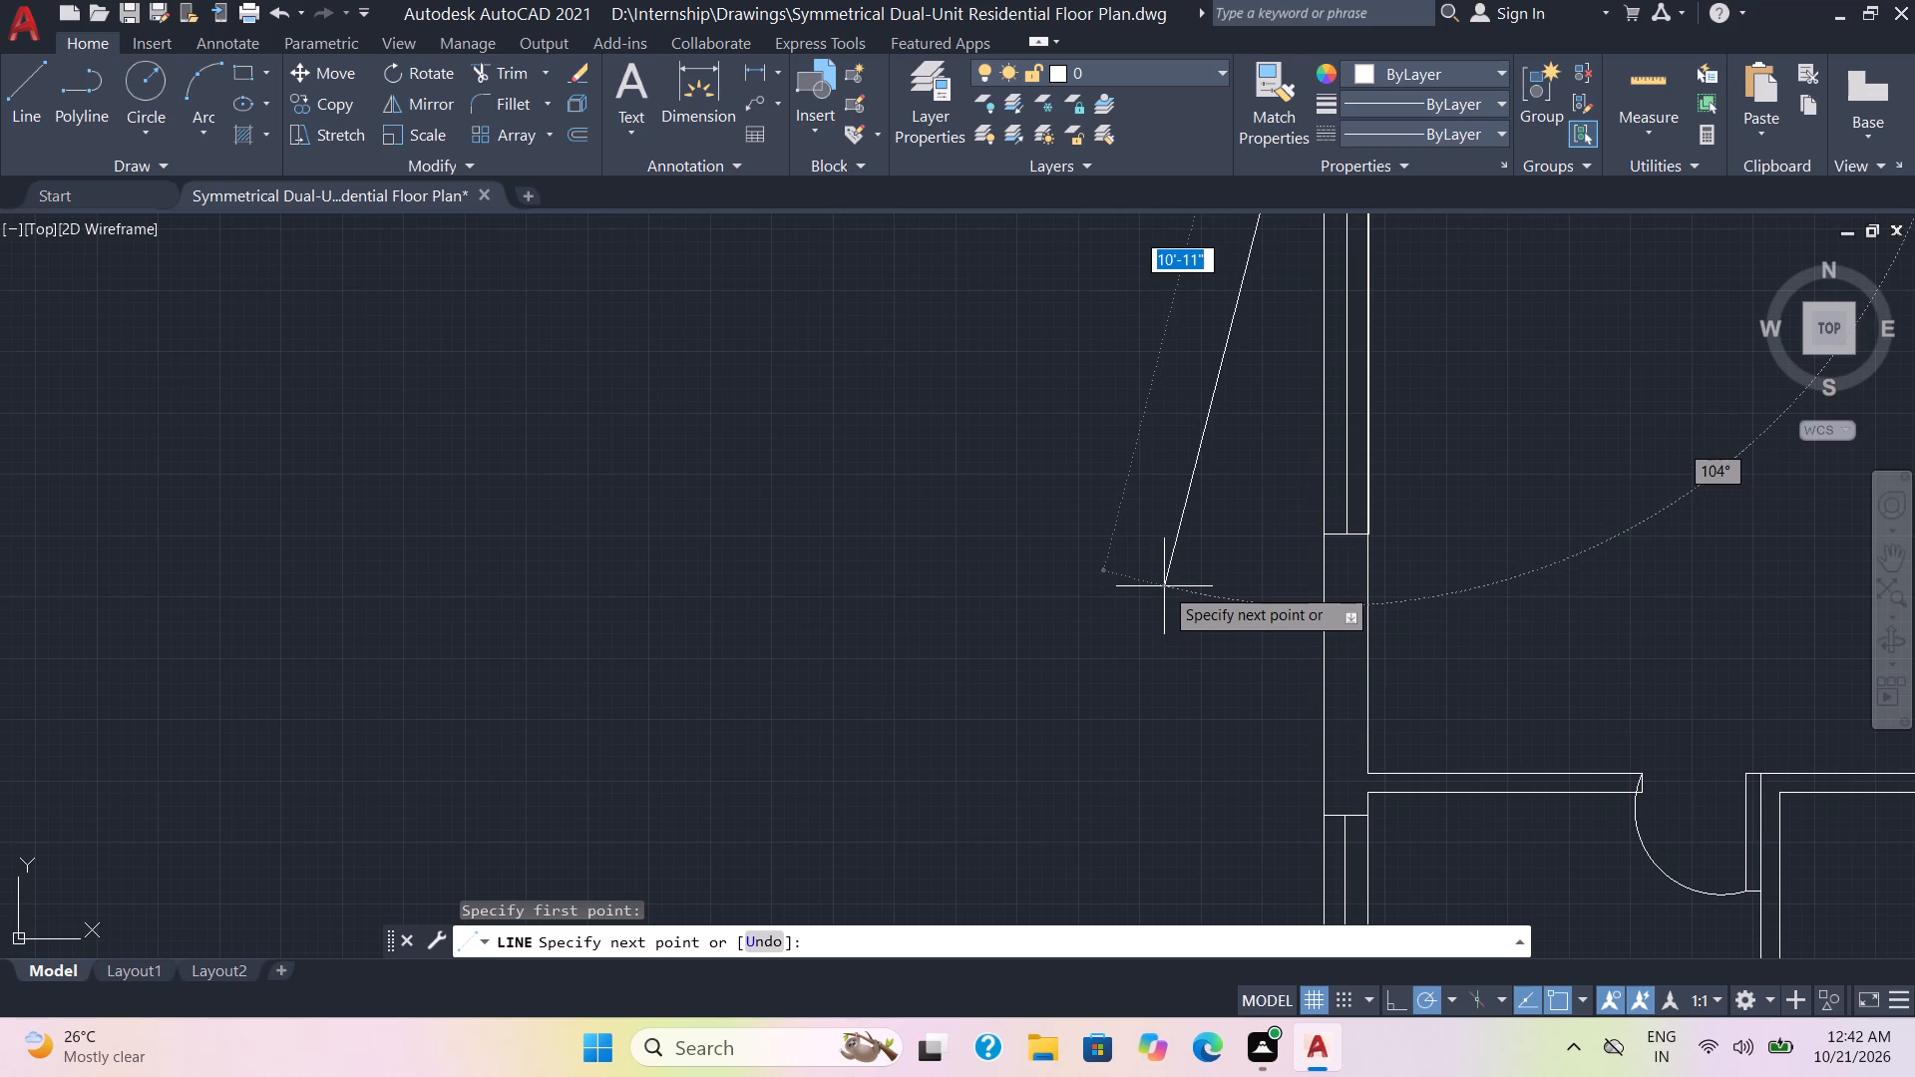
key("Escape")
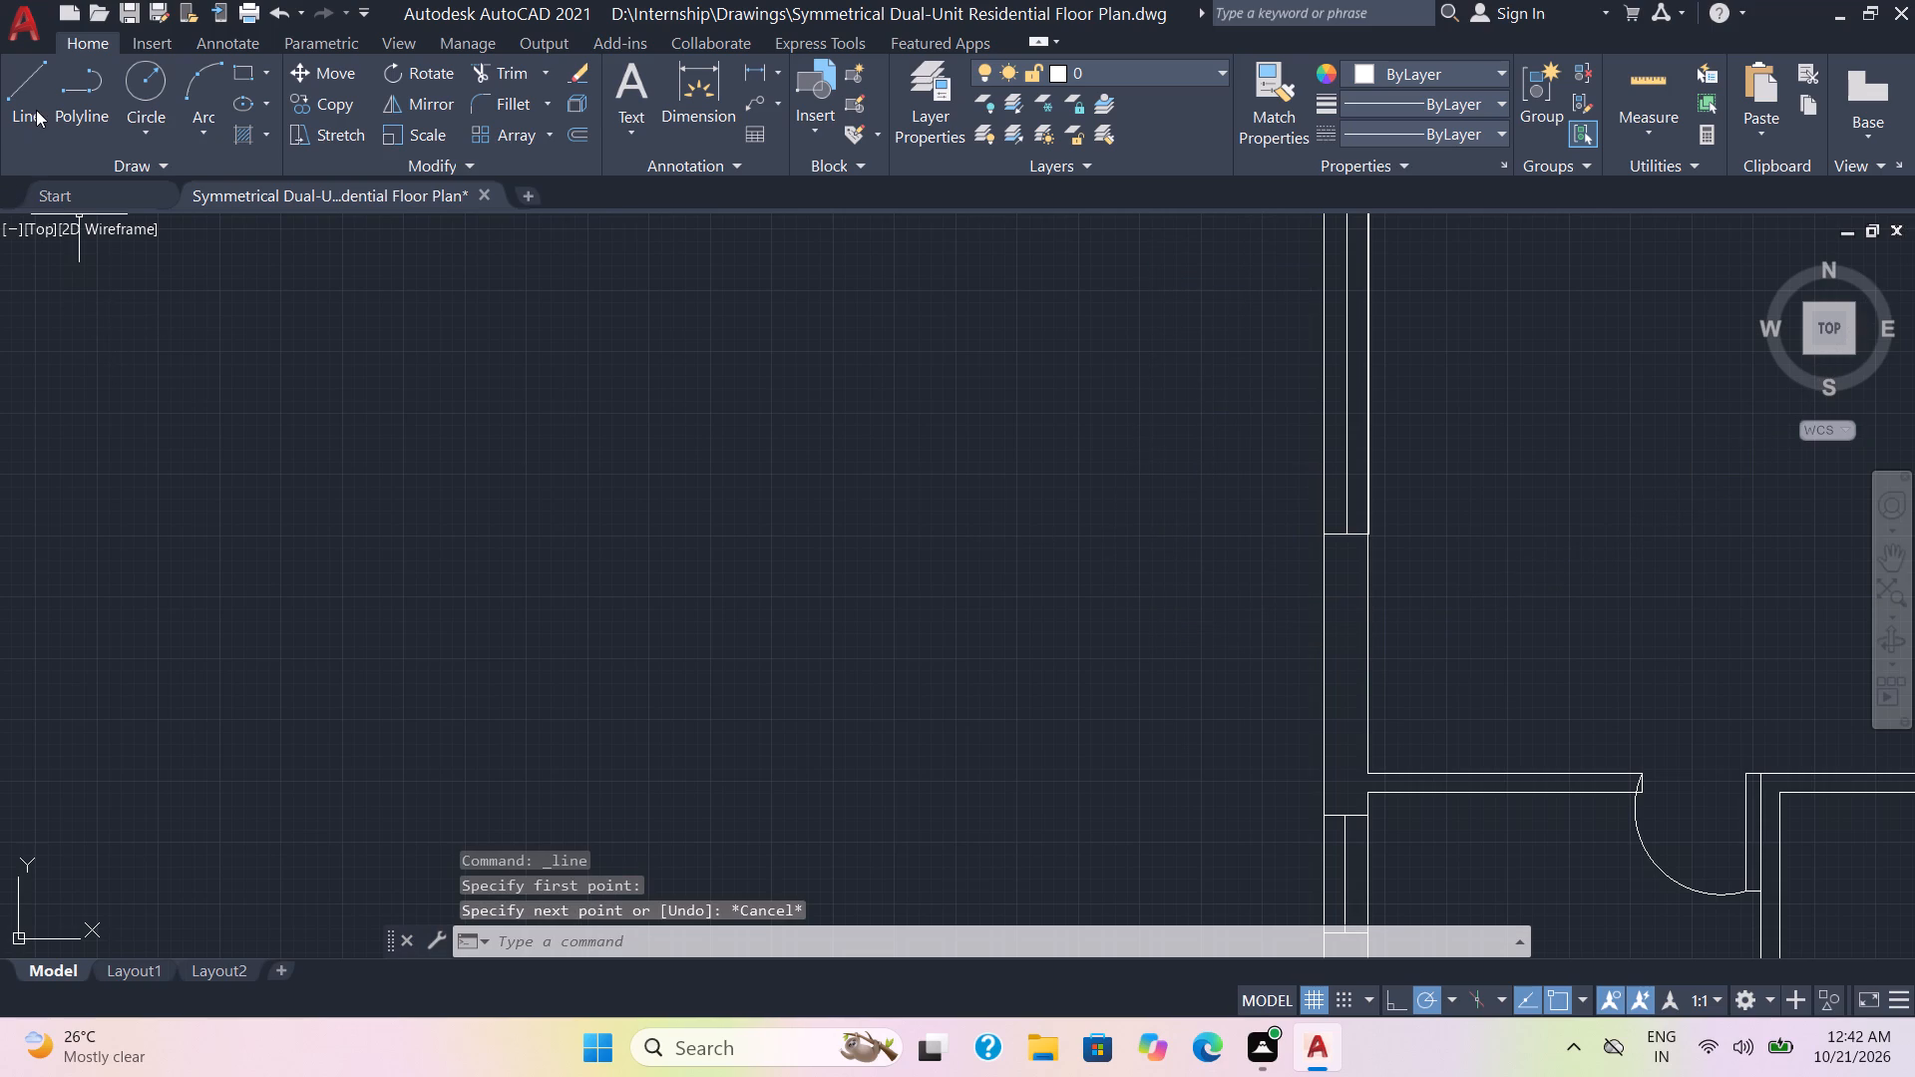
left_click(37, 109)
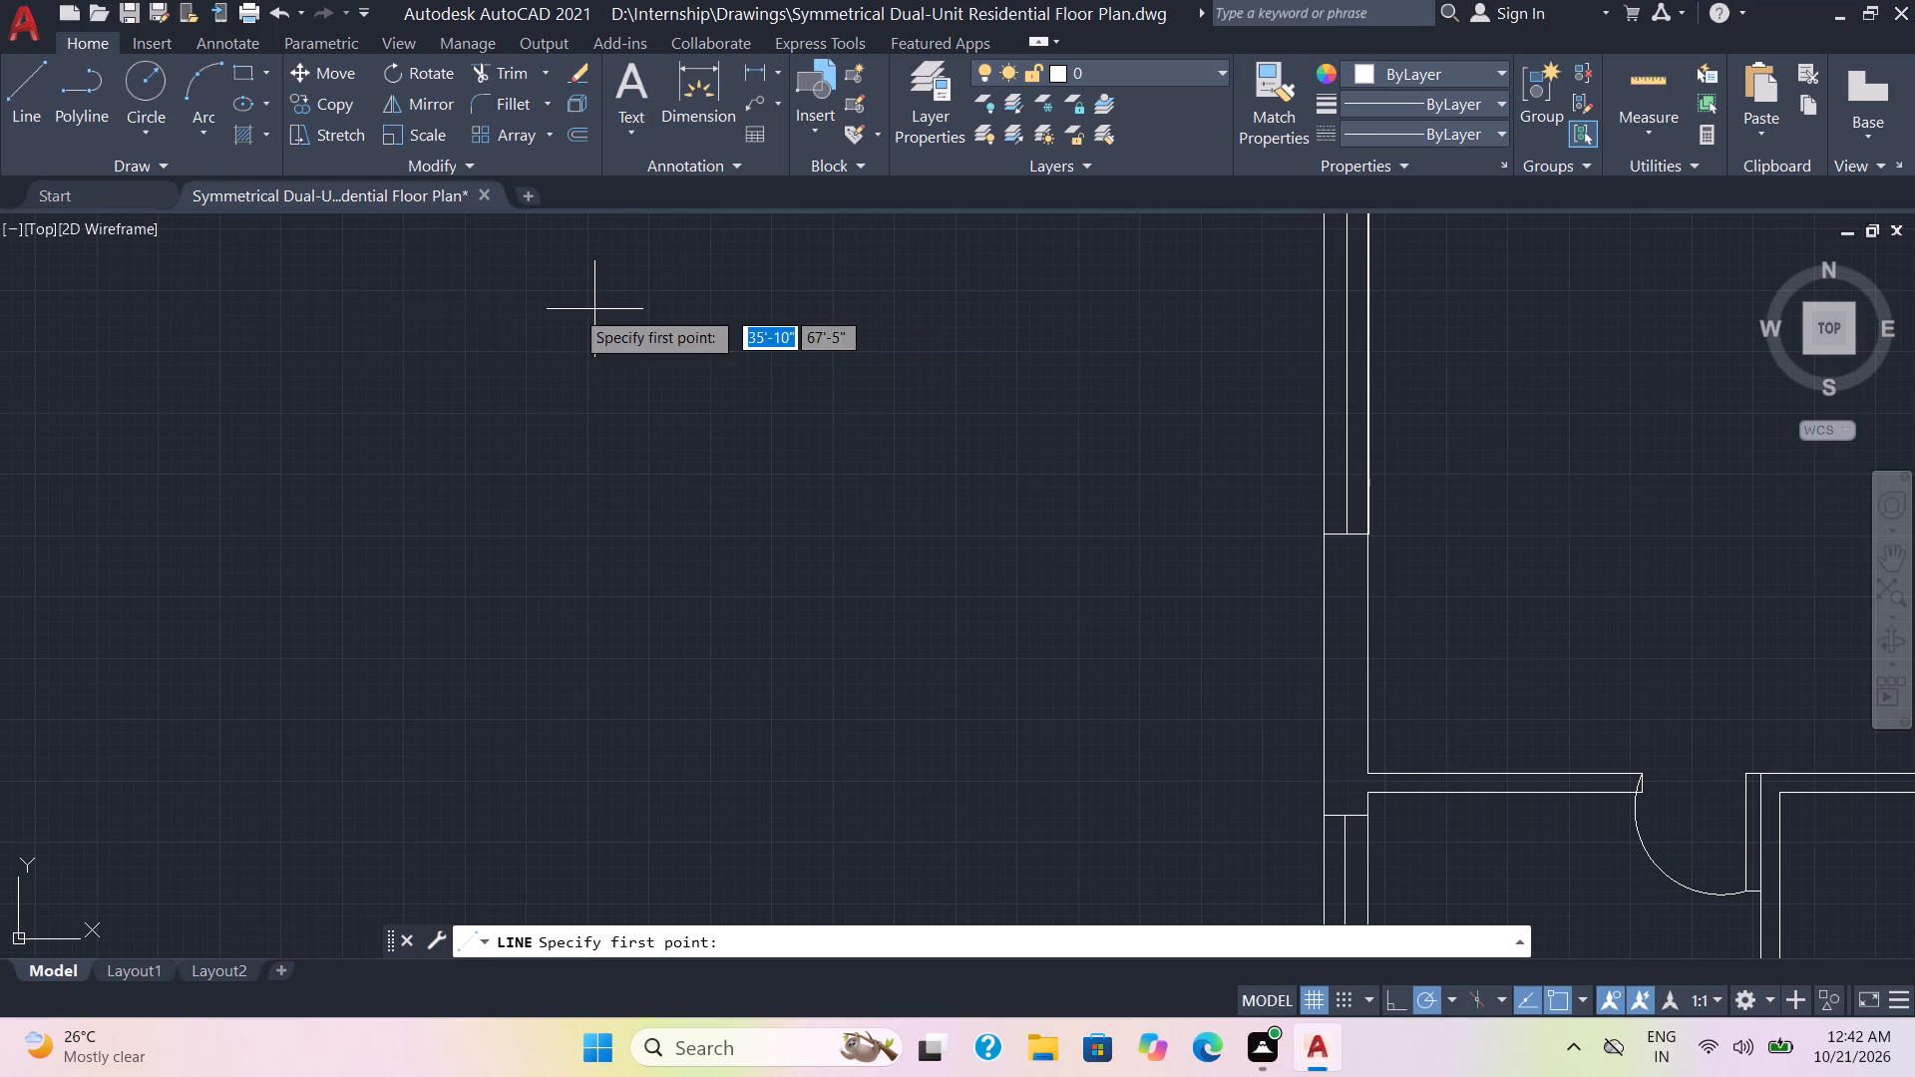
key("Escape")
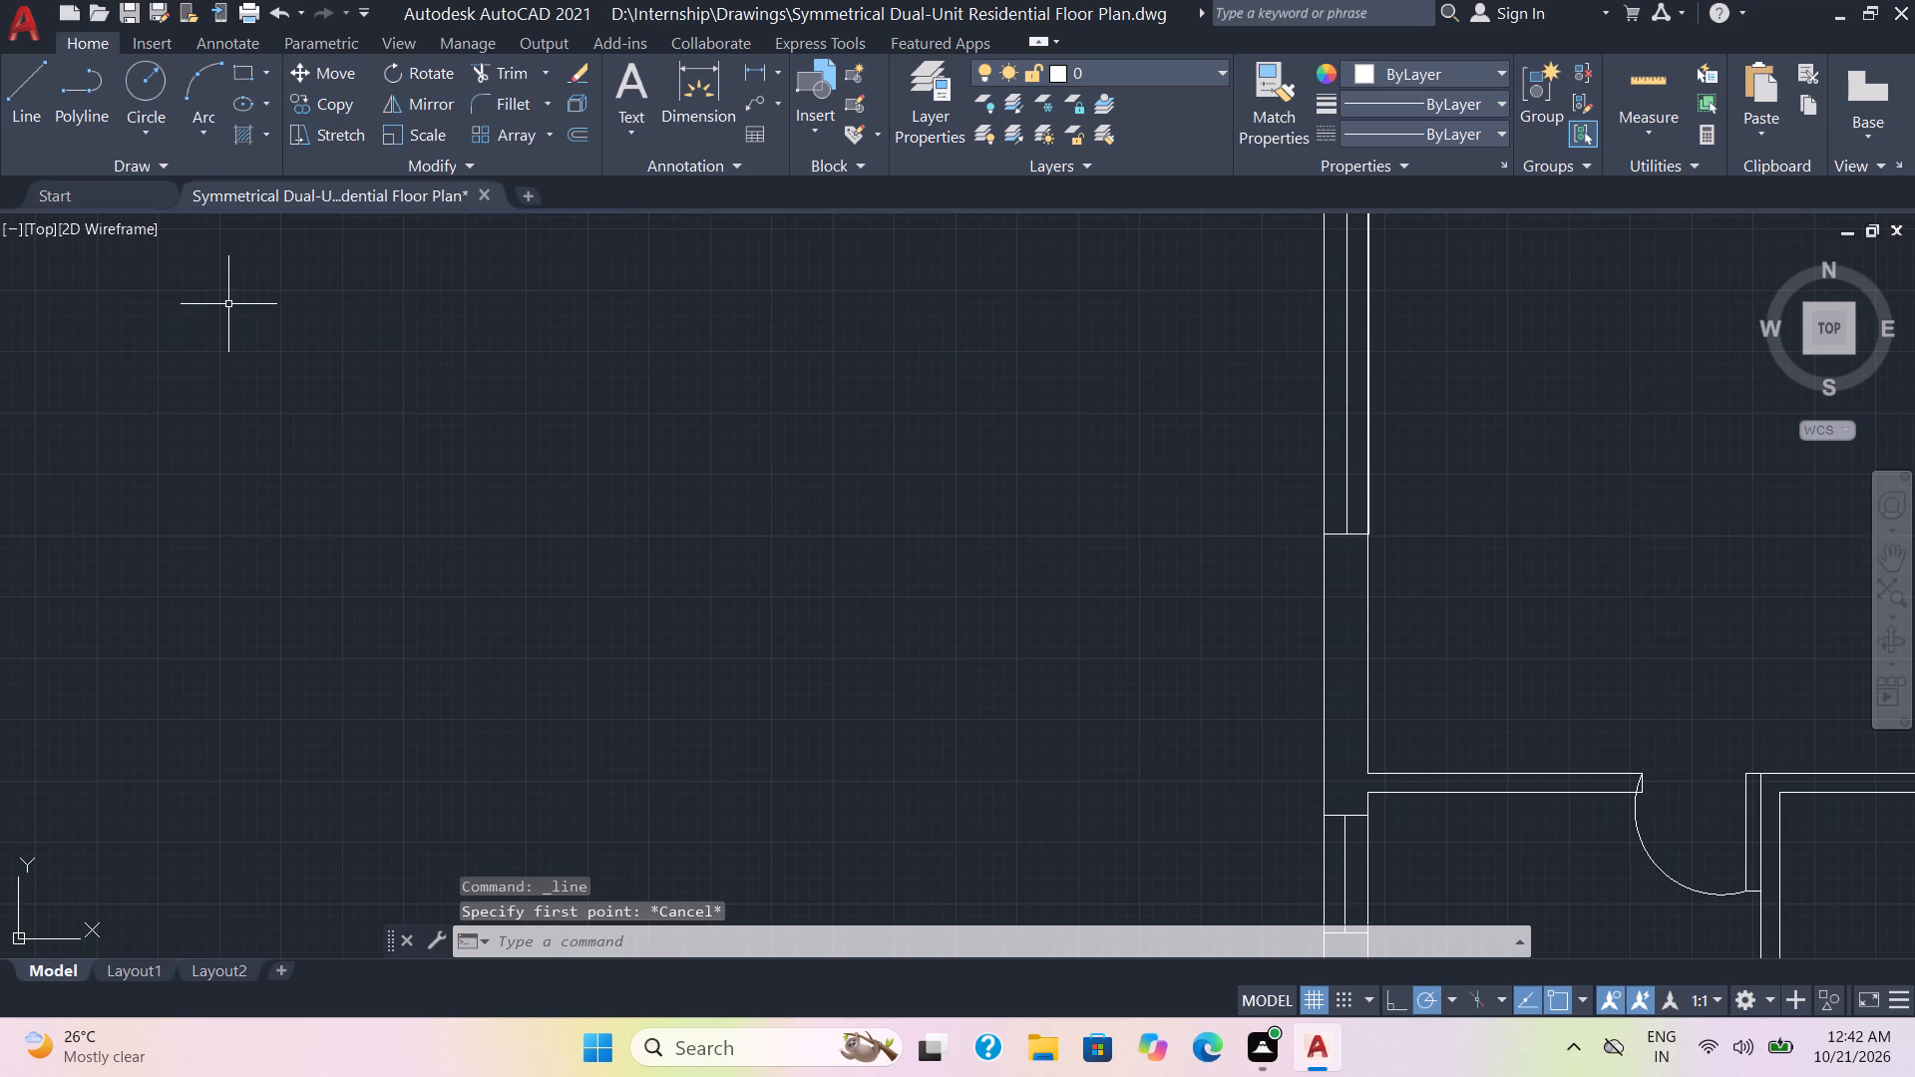
Offset the plan's left outer wall line outward by 1'.
key("o")
key("Return")
key("1")
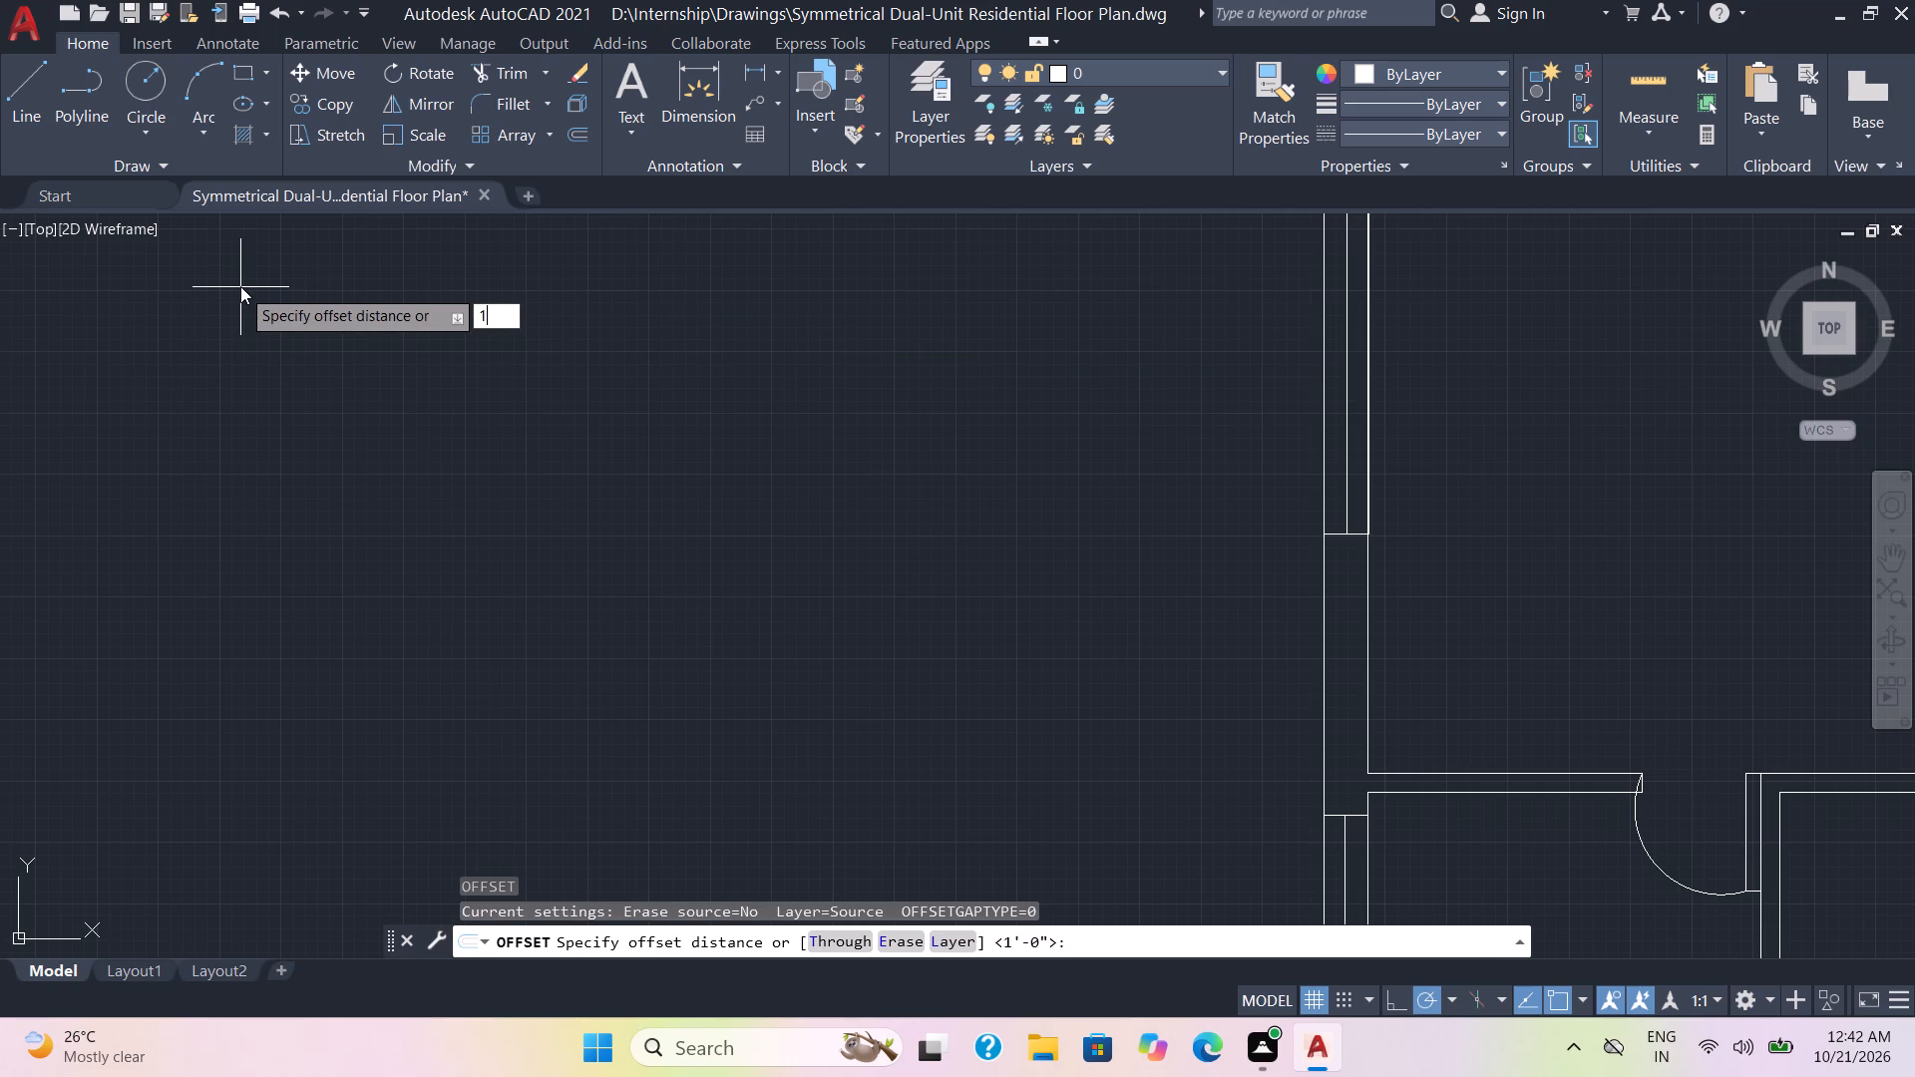
key("apostrophe")
key("Return")
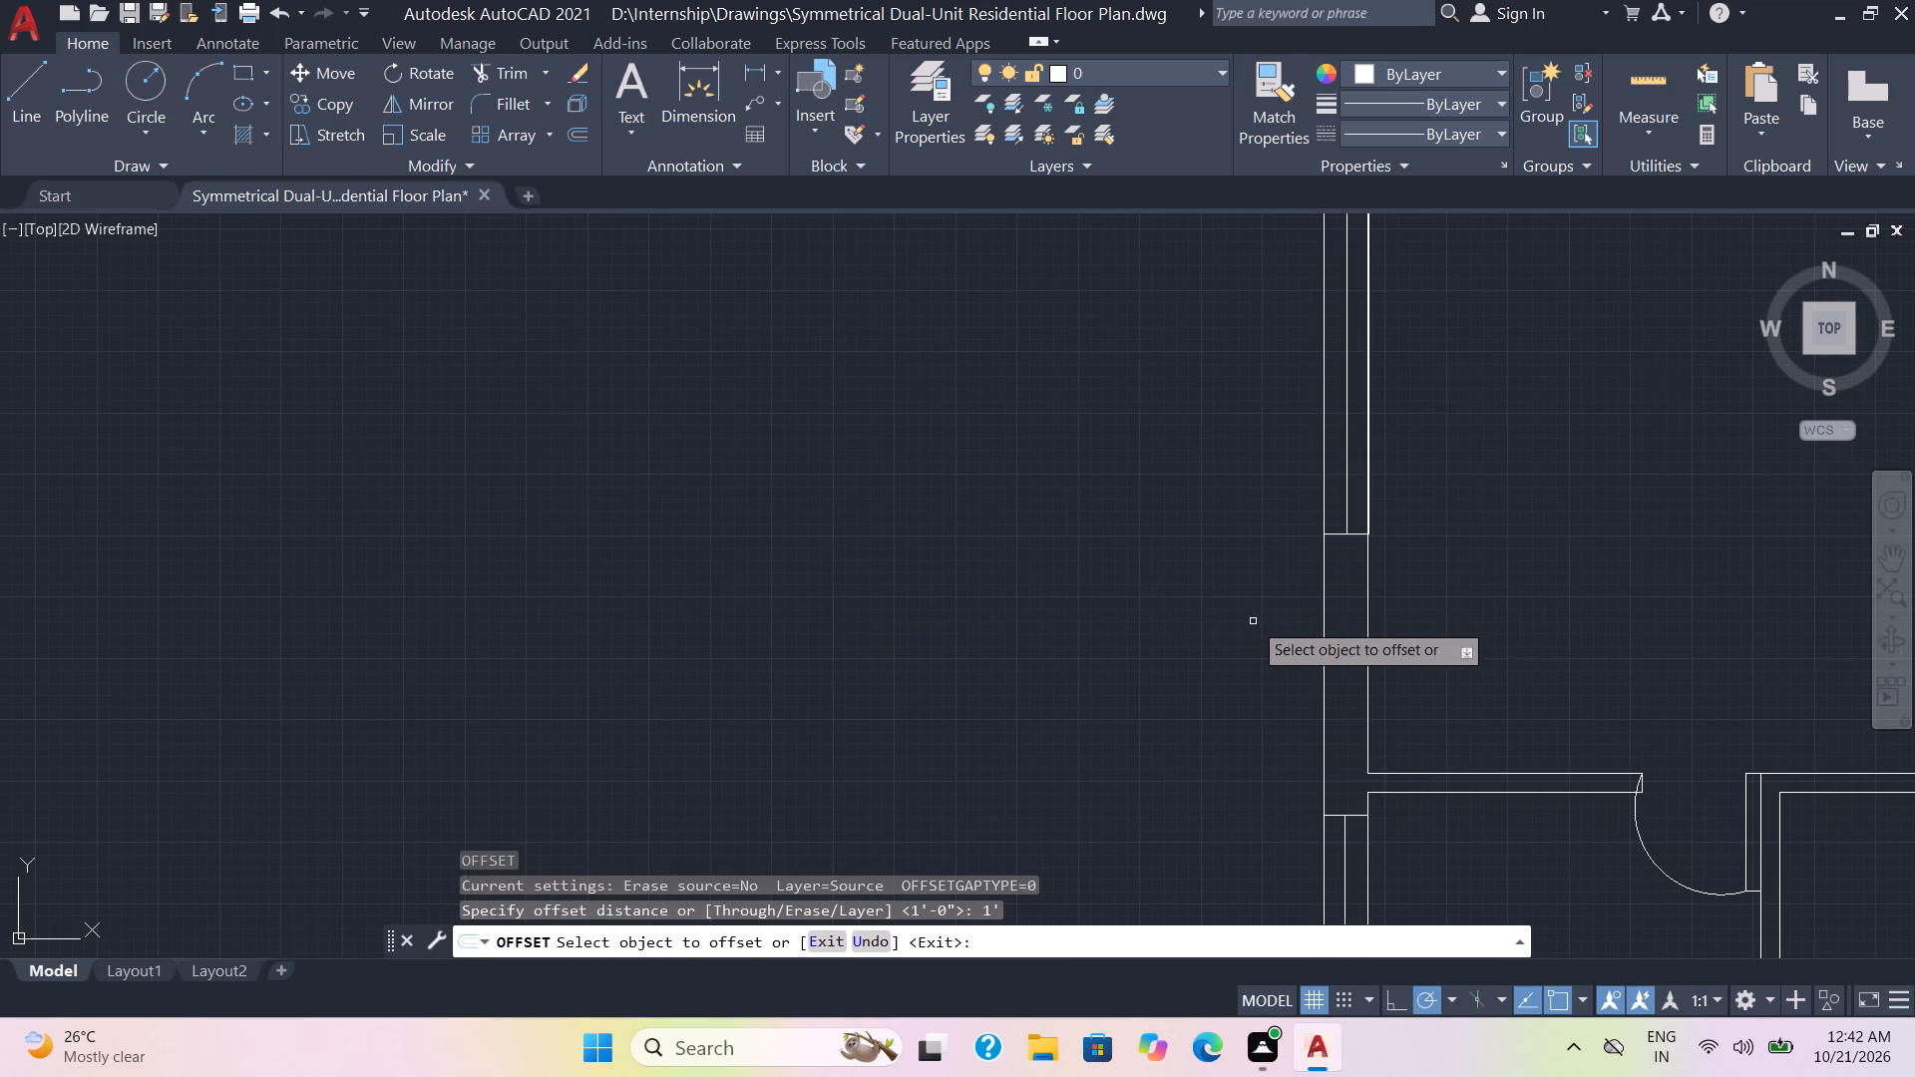
left_click(1329, 644)
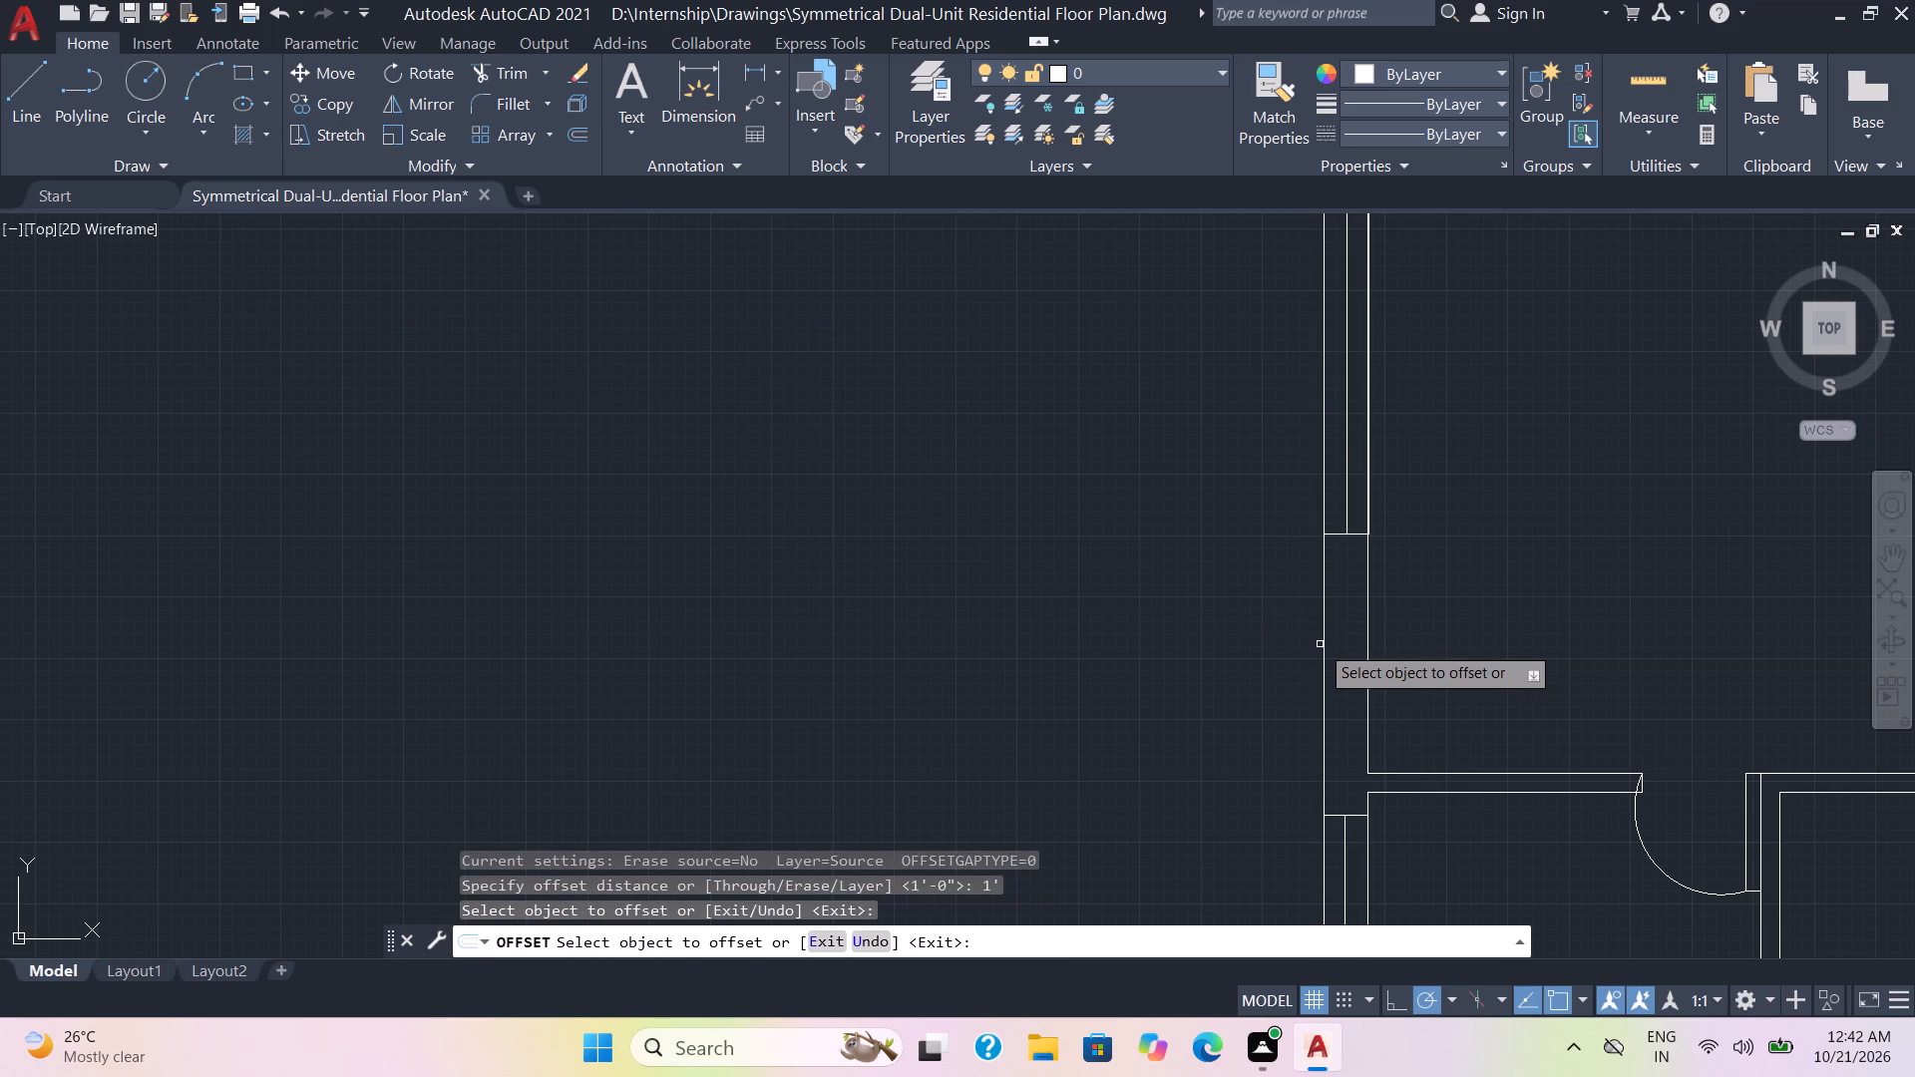
left_click(1325, 644)
left_click(1135, 653)
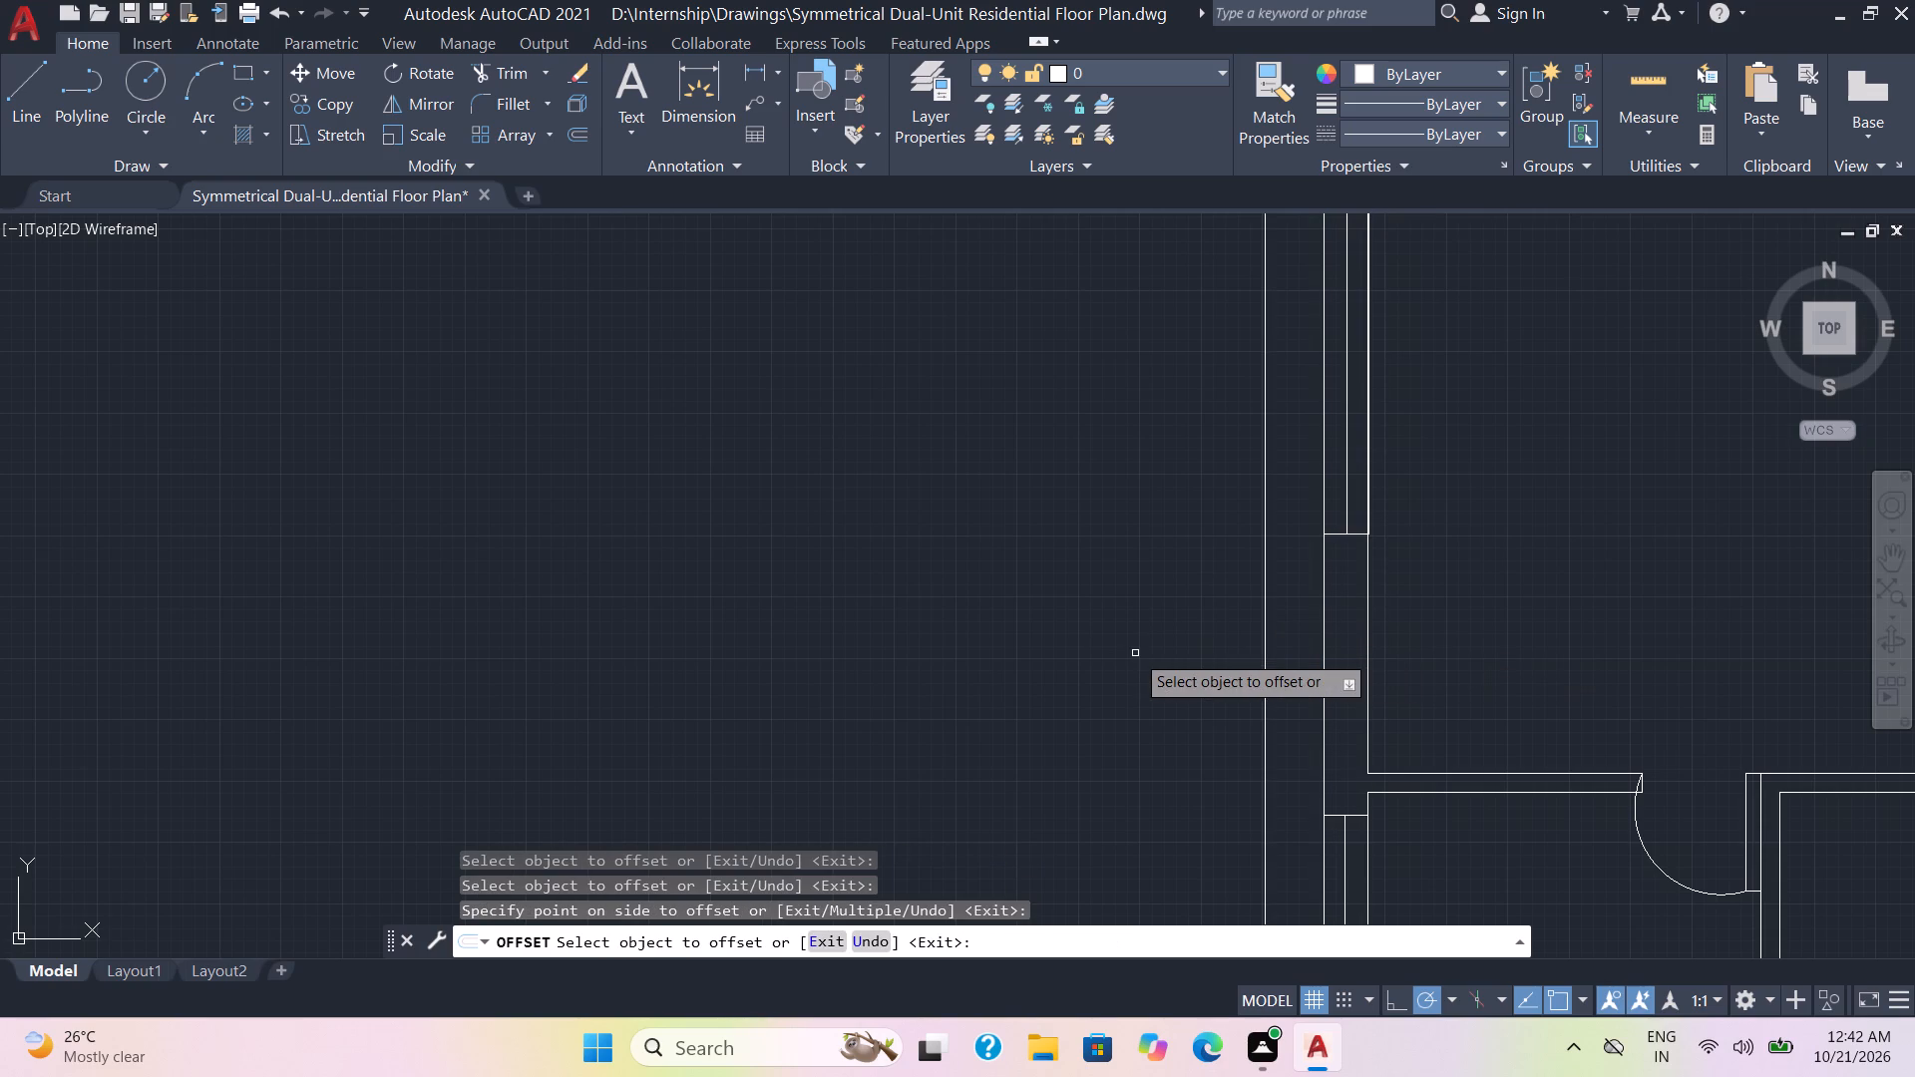
Offset the top and right outer wall lines outward by the same 1' distance and end the offsetting.
scroll(1167, 639, "down", 1)
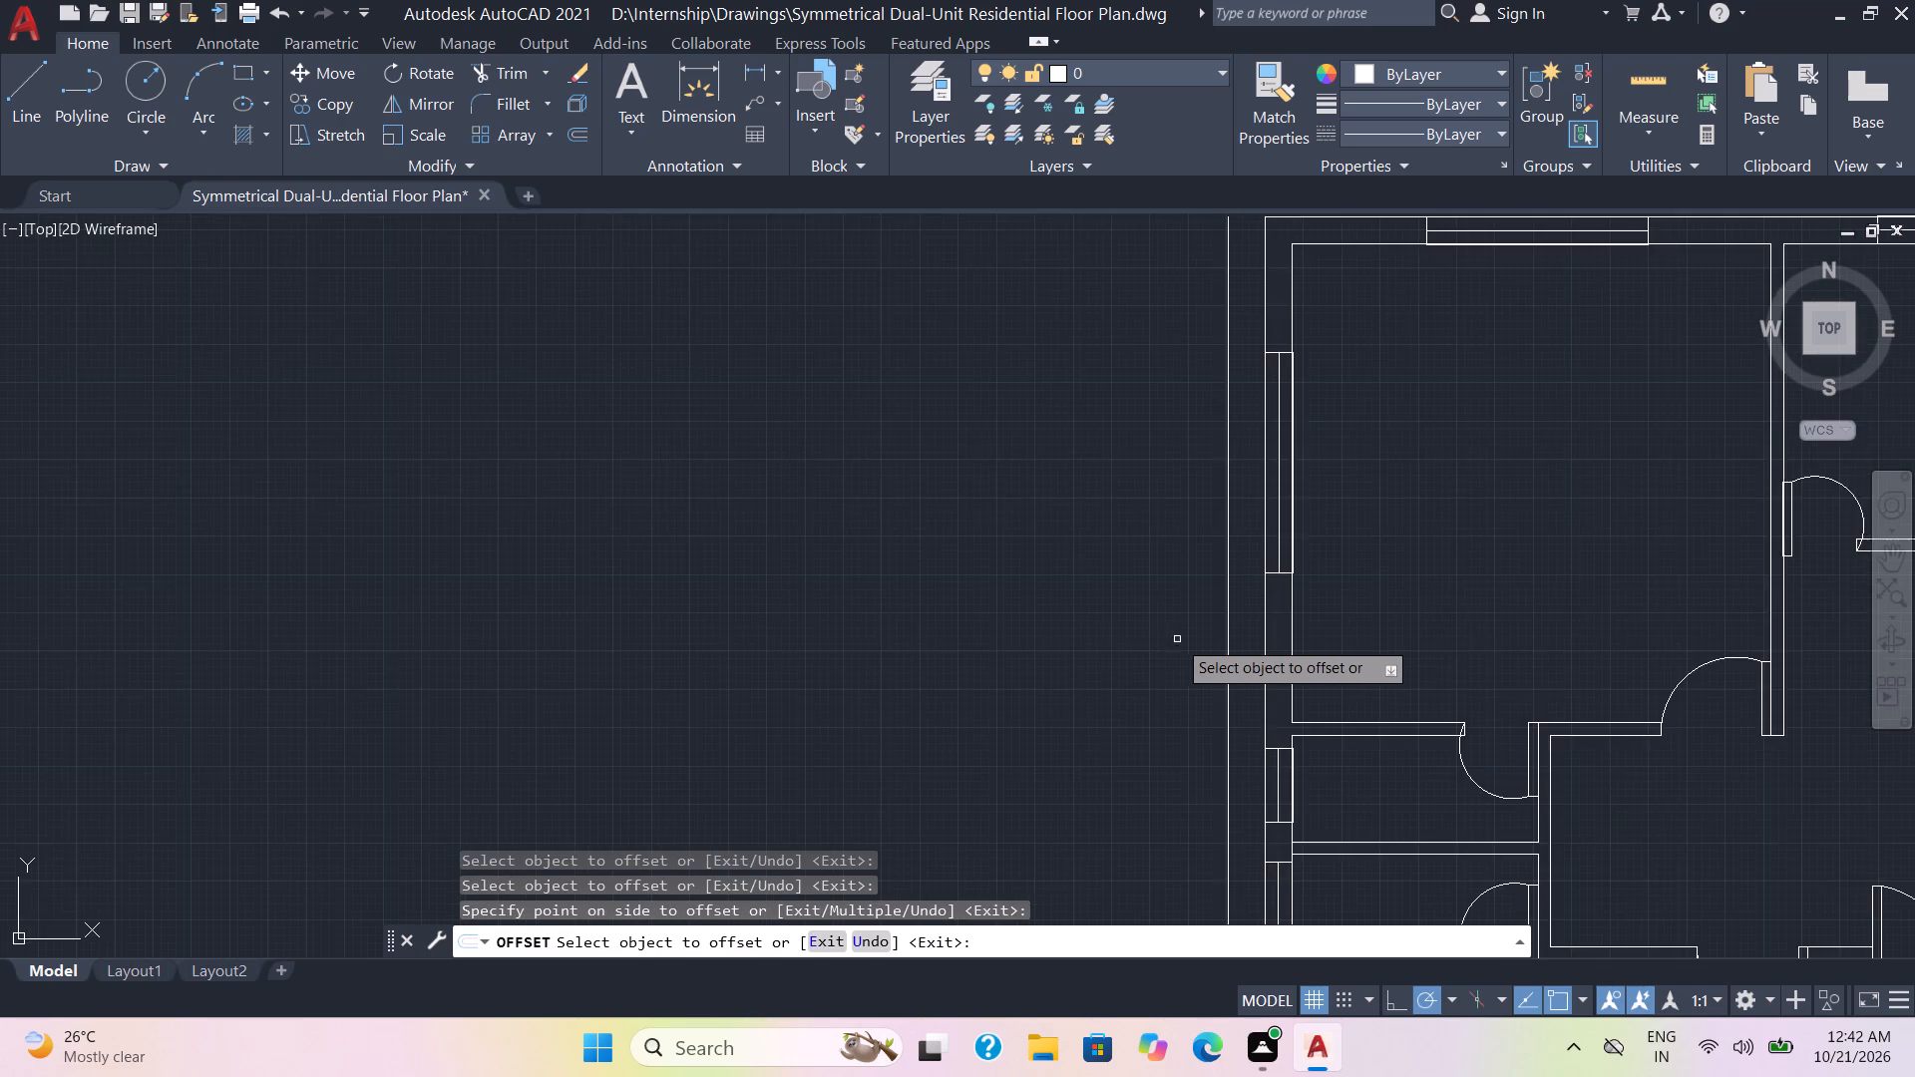
scroll(1270, 625, "down", 1)
left_click(1551, 368)
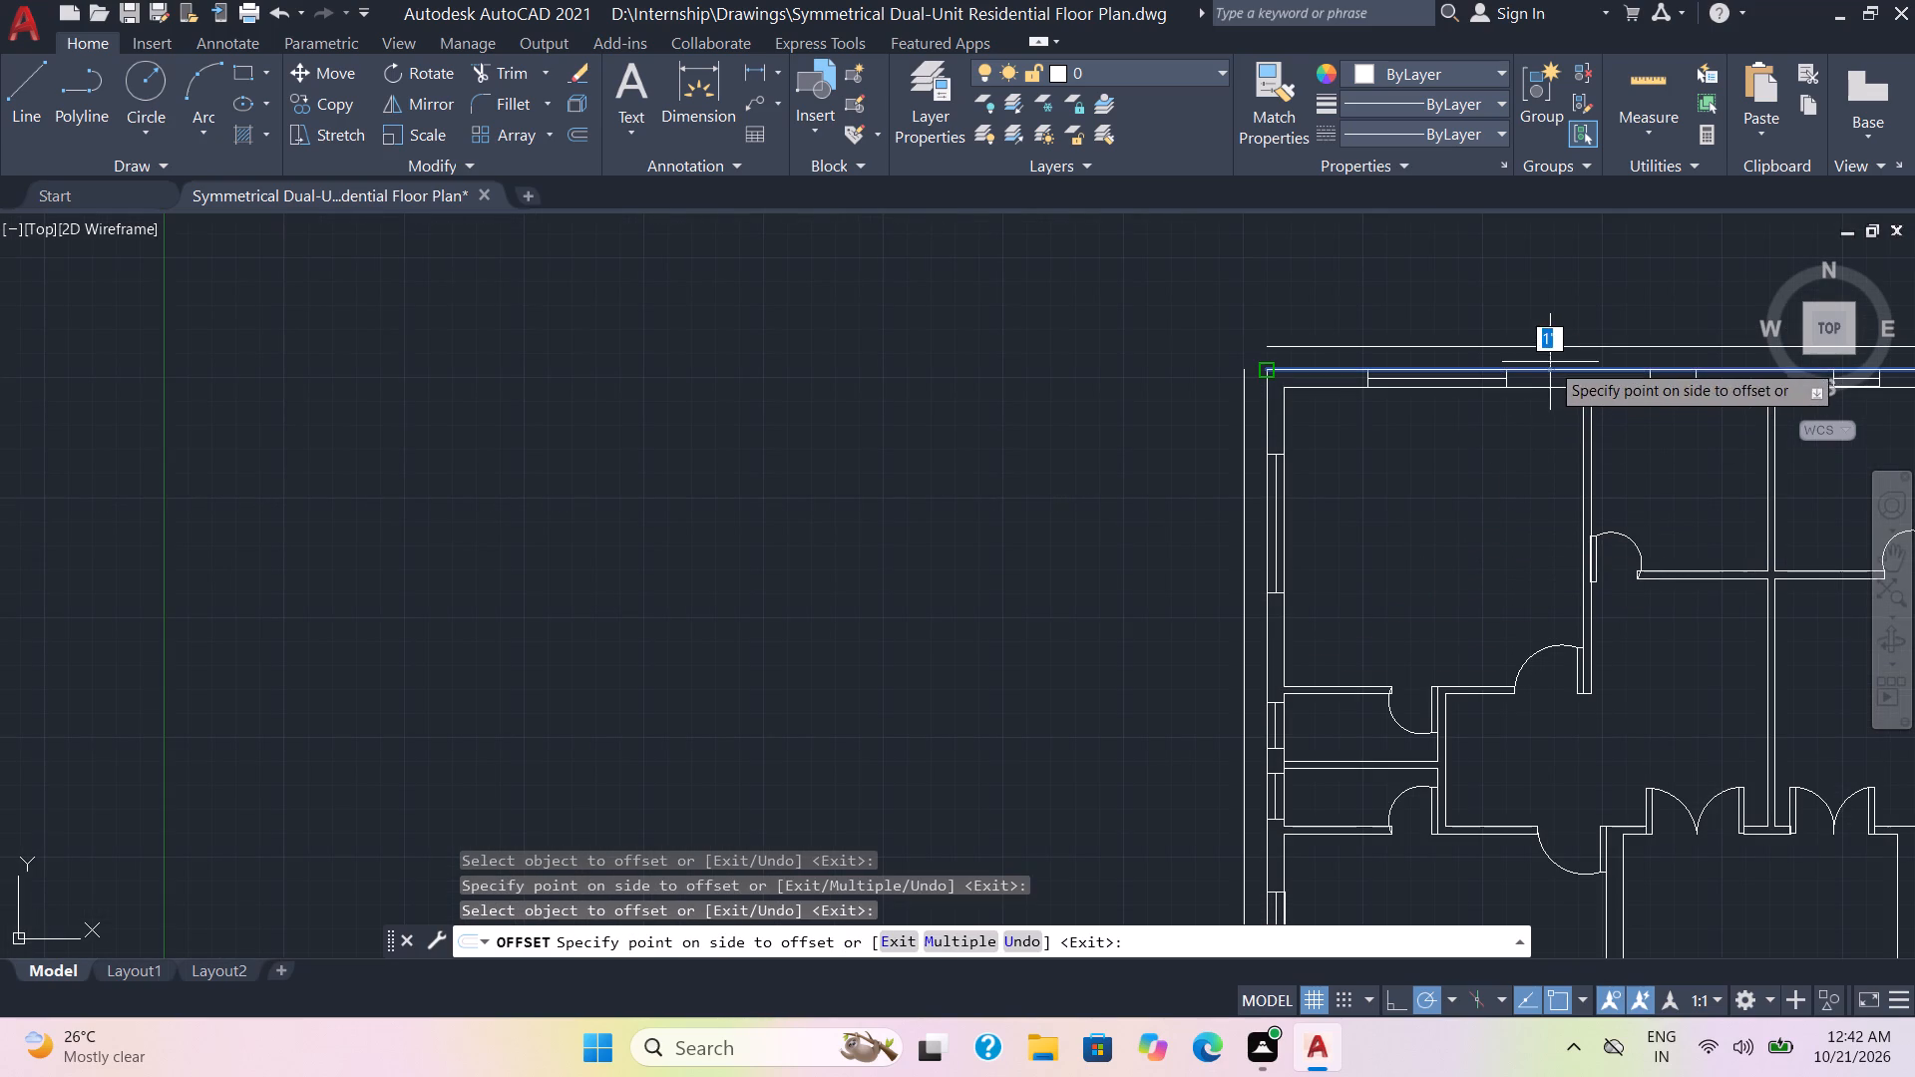
left_click(1549, 322)
scroll(1534, 530, "down", 1)
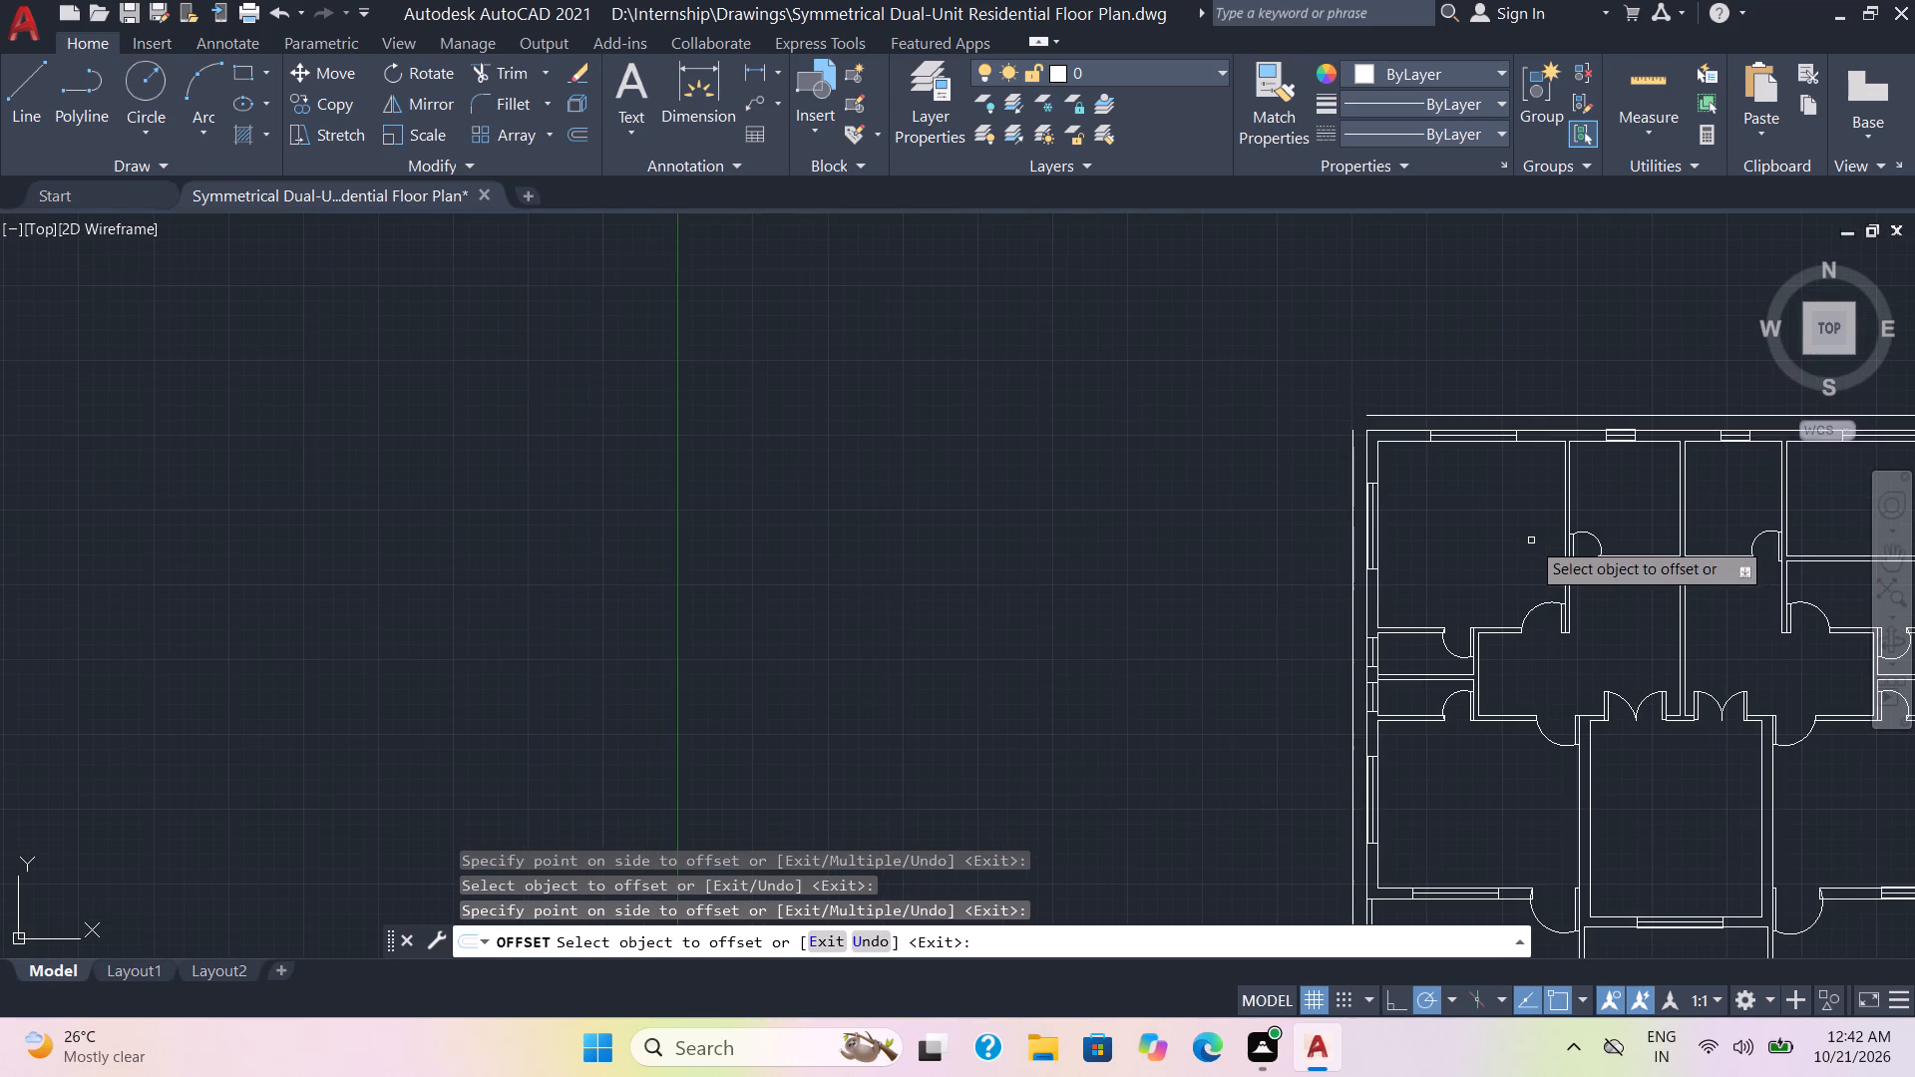
middle_click_drag(1531, 540, 783, 394)
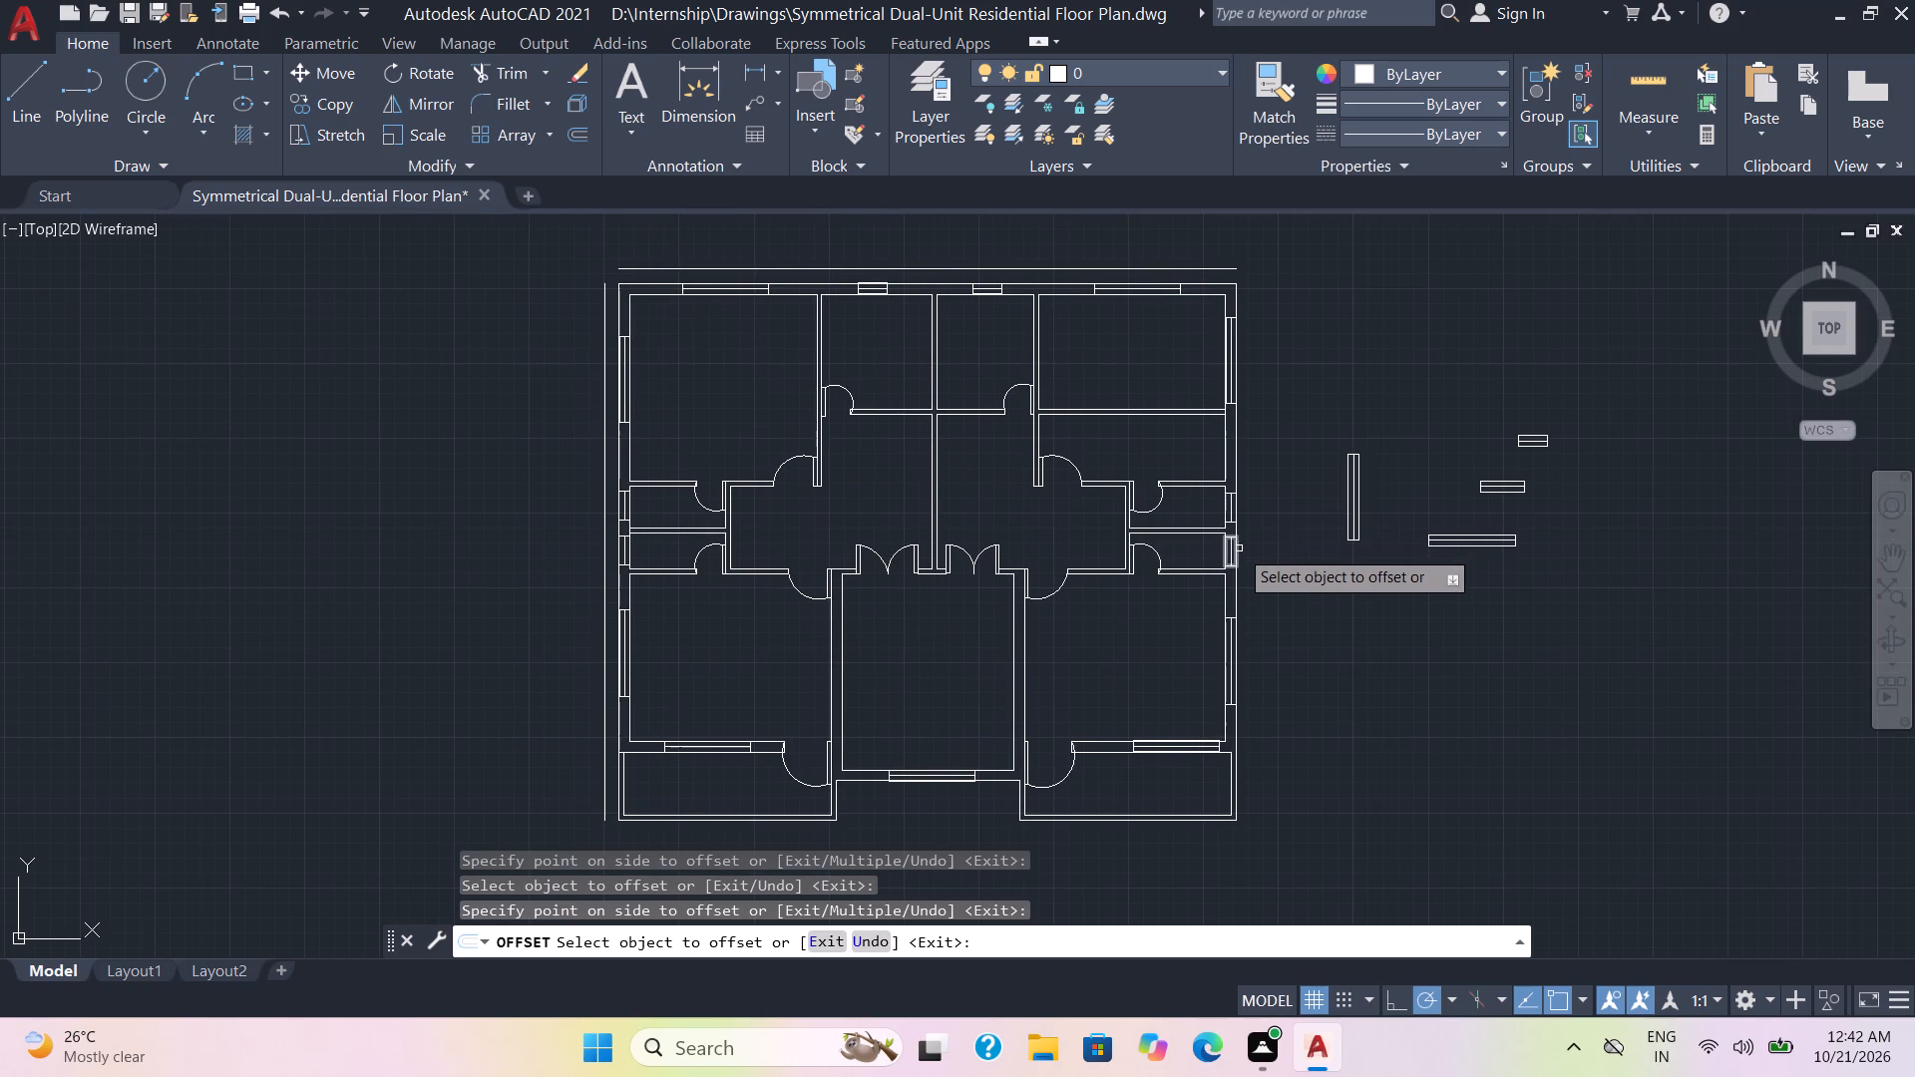
left_click(1238, 603)
left_click(1315, 599)
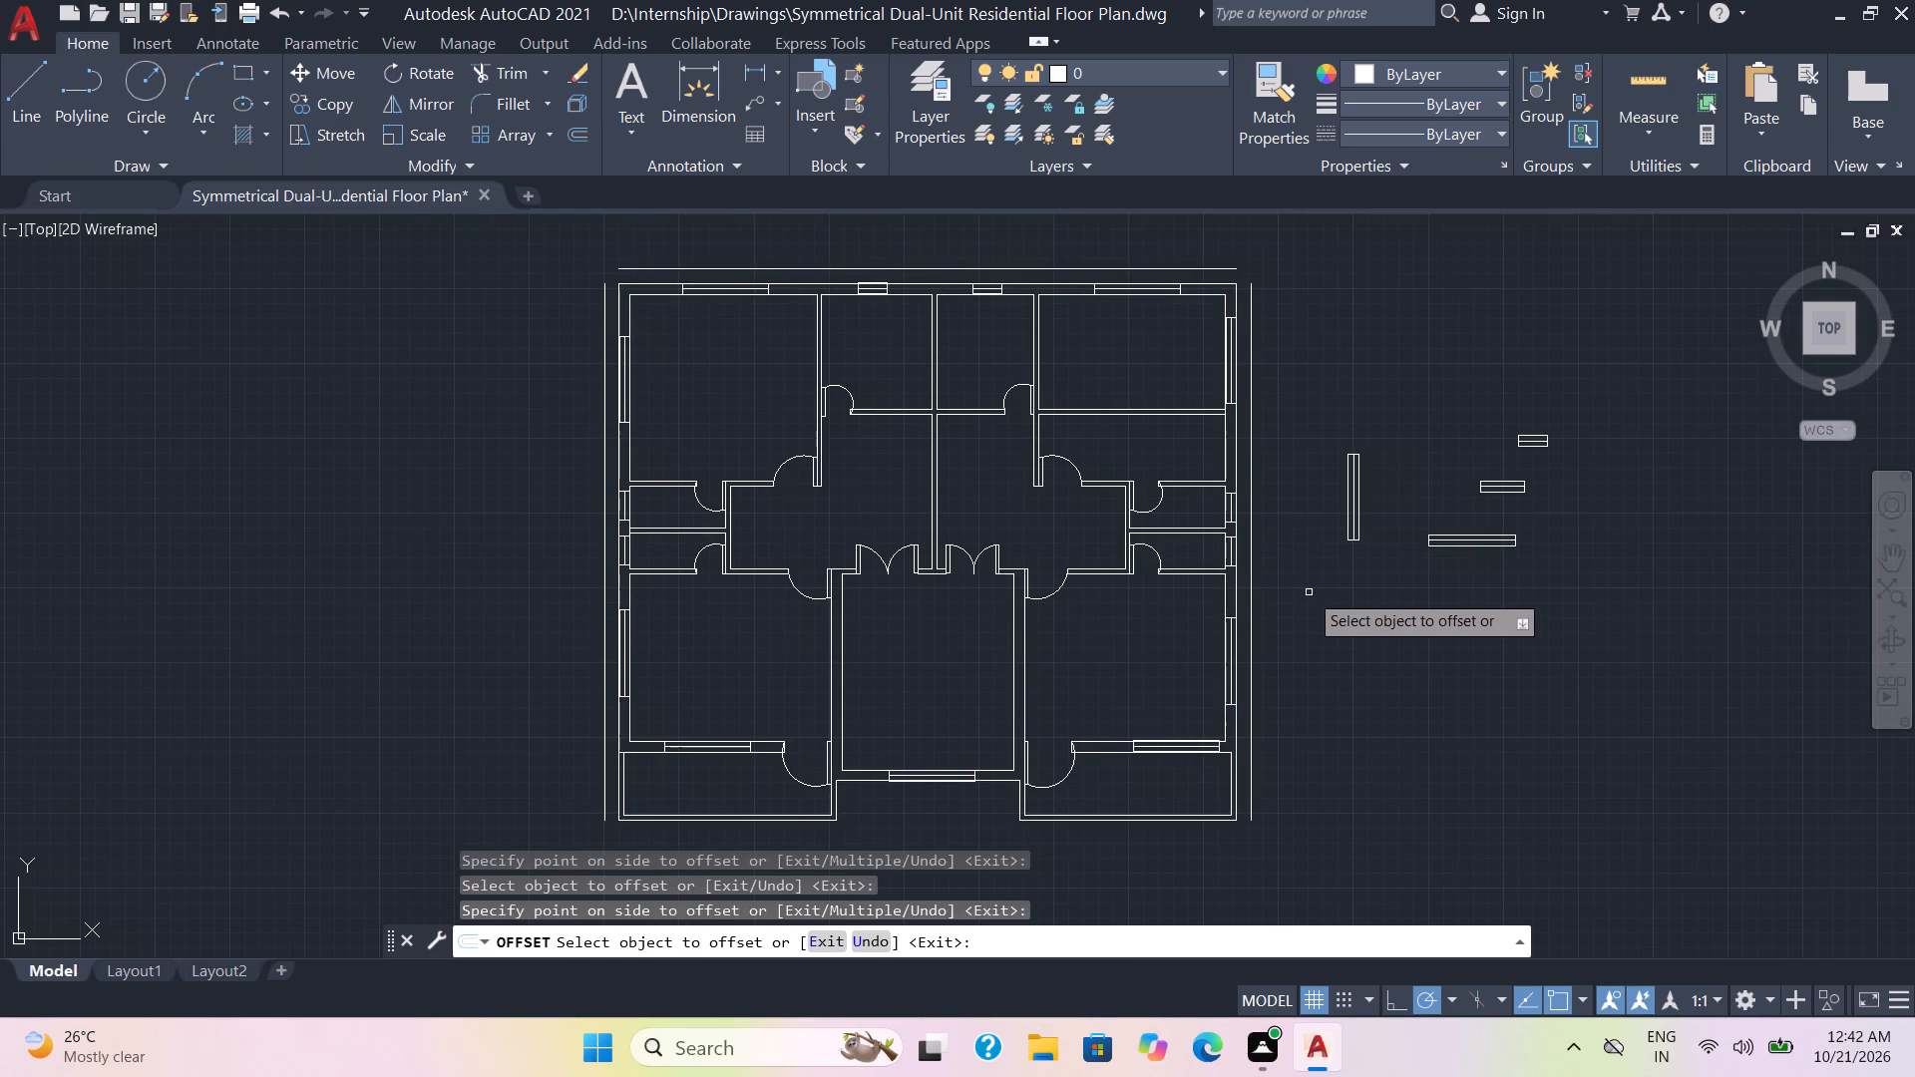
key("Escape")
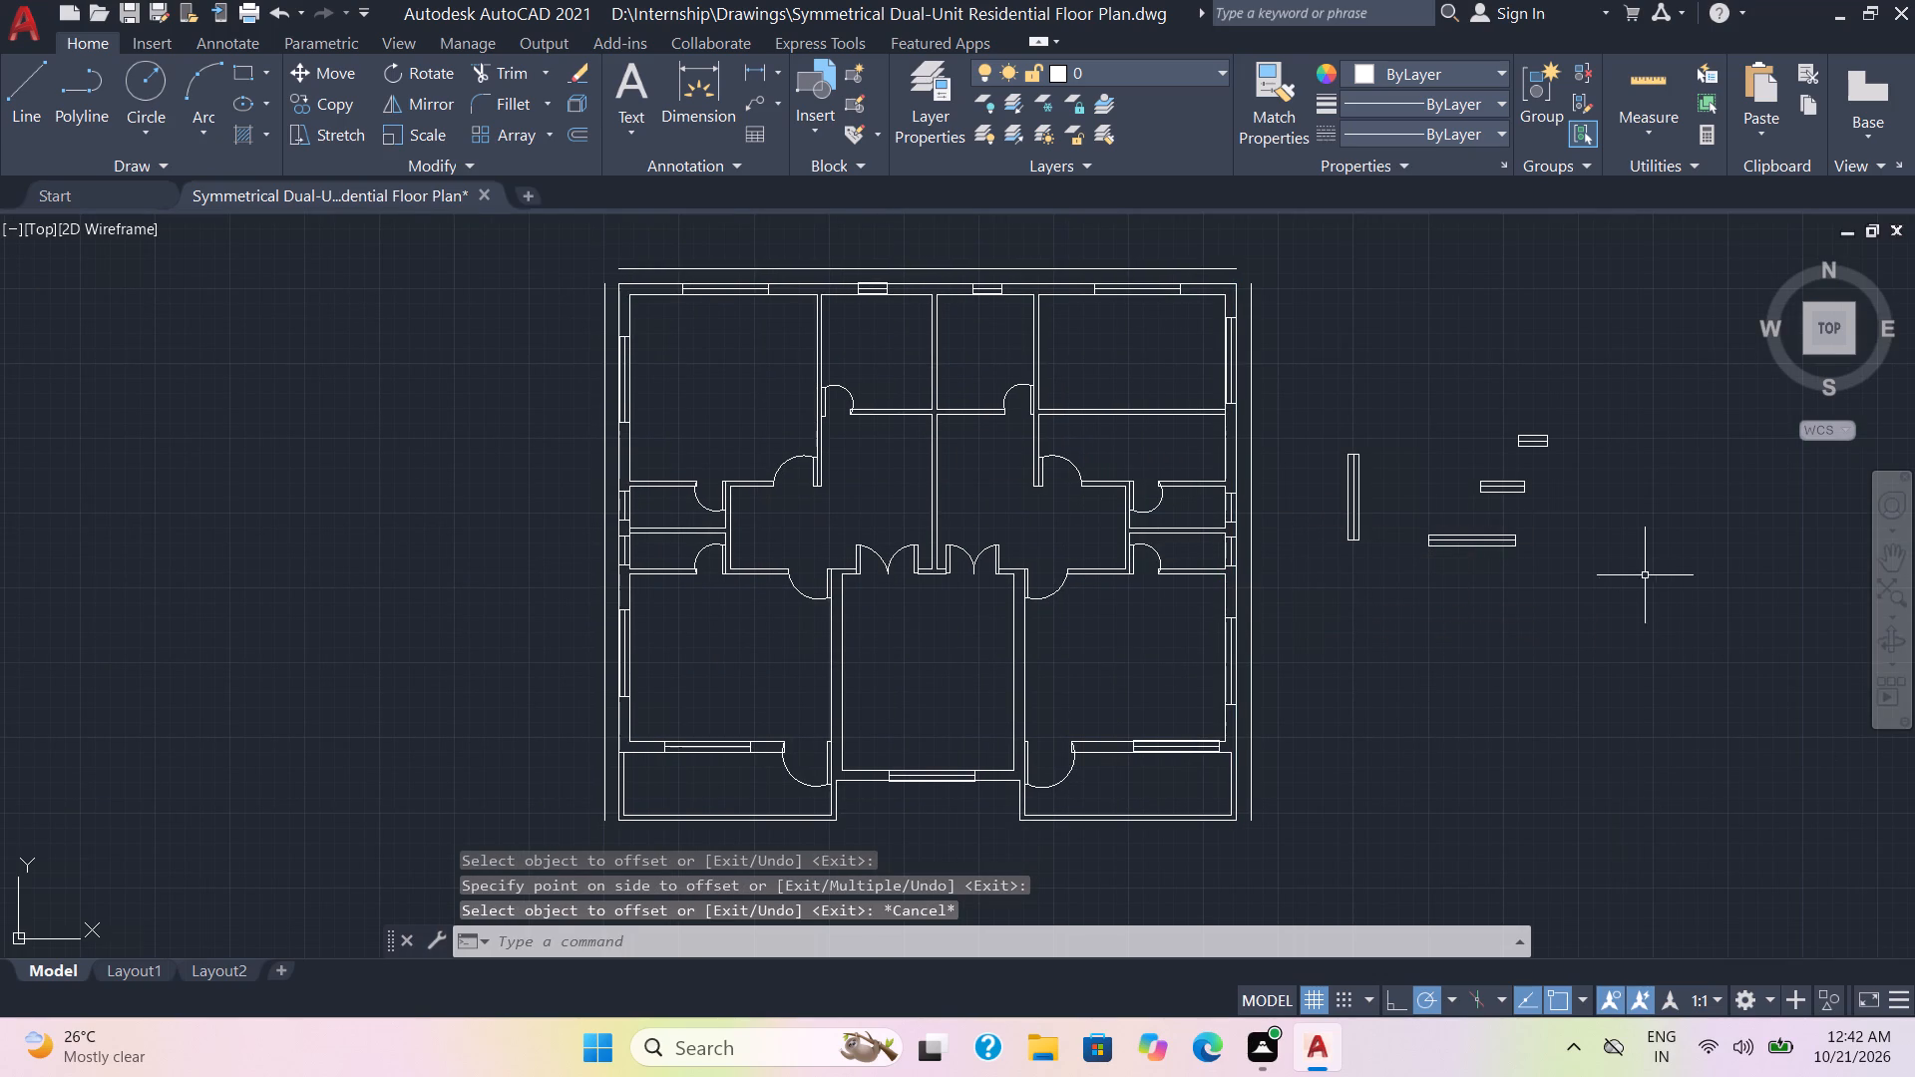
Delete all the spare window symbols lying outside the plan beside the right unit.
left_click(1623, 562)
left_click(1334, 370)
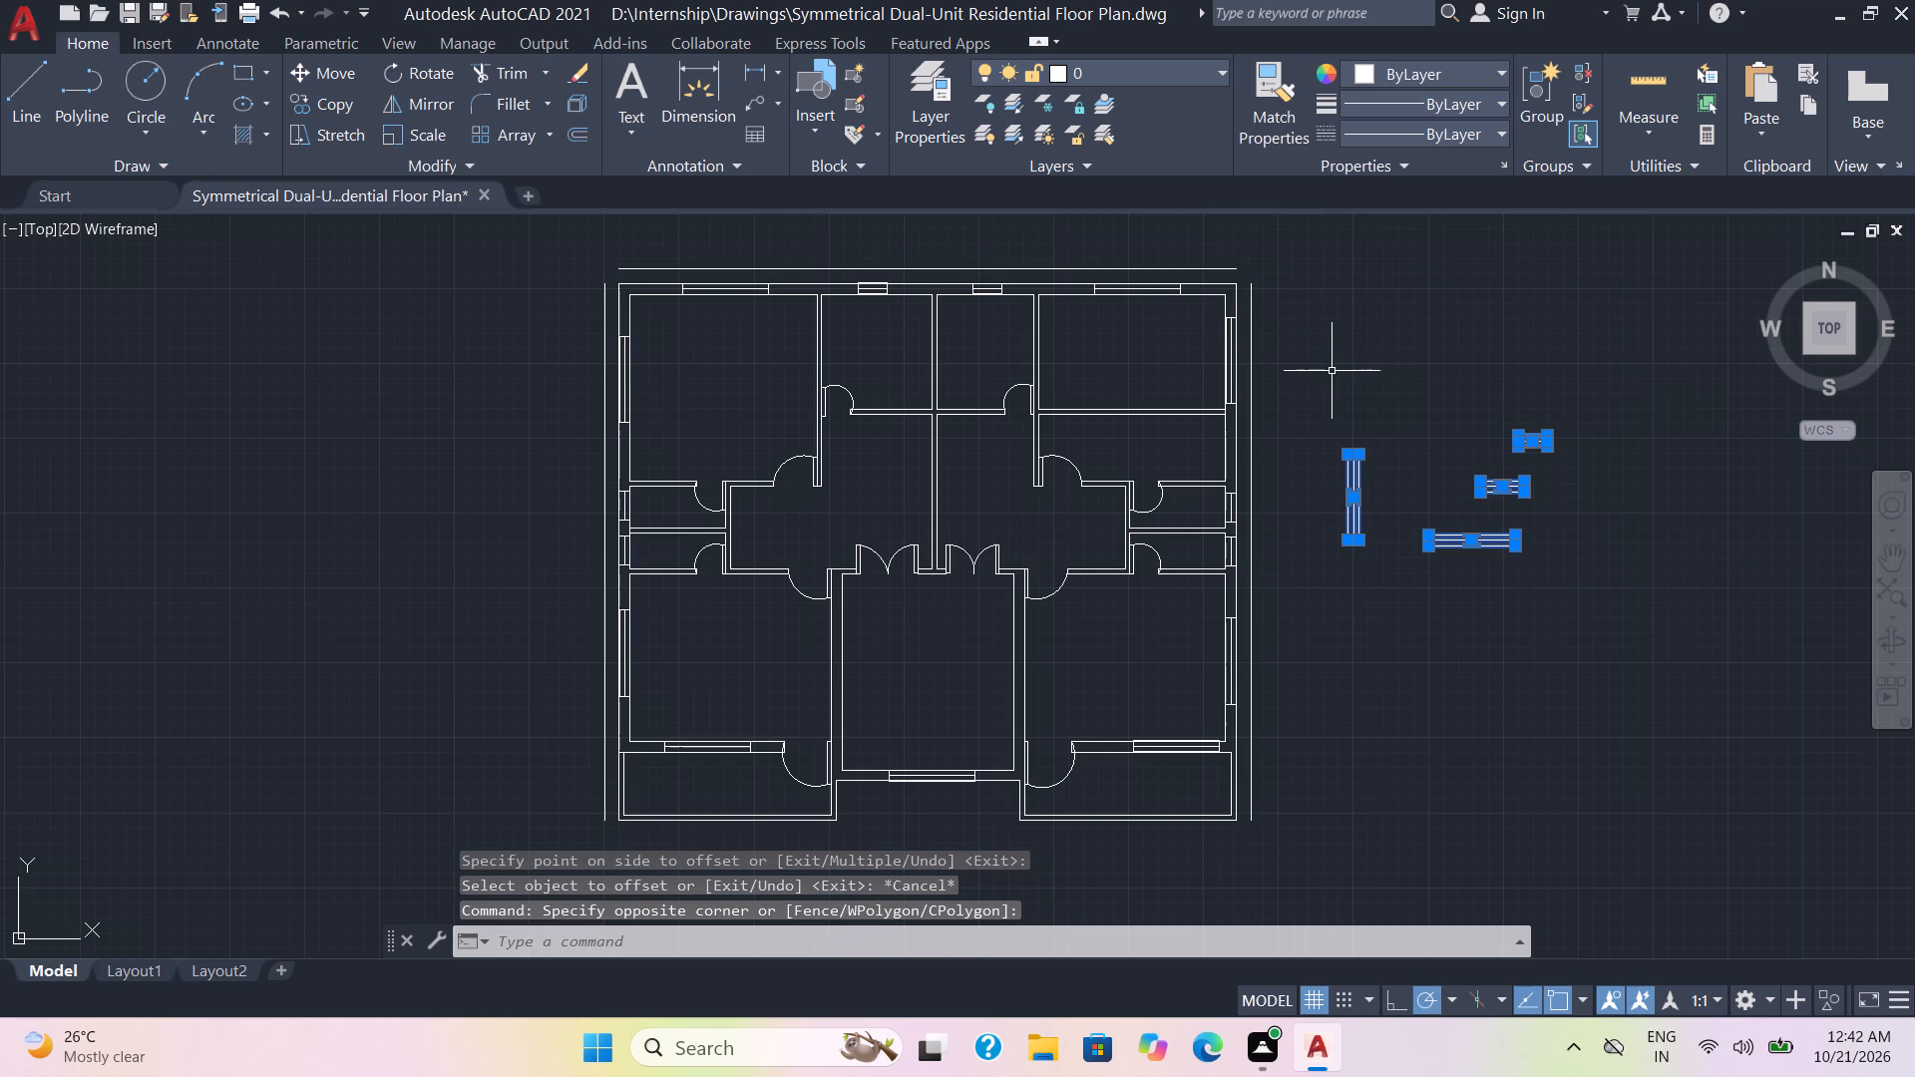
key("Delete")
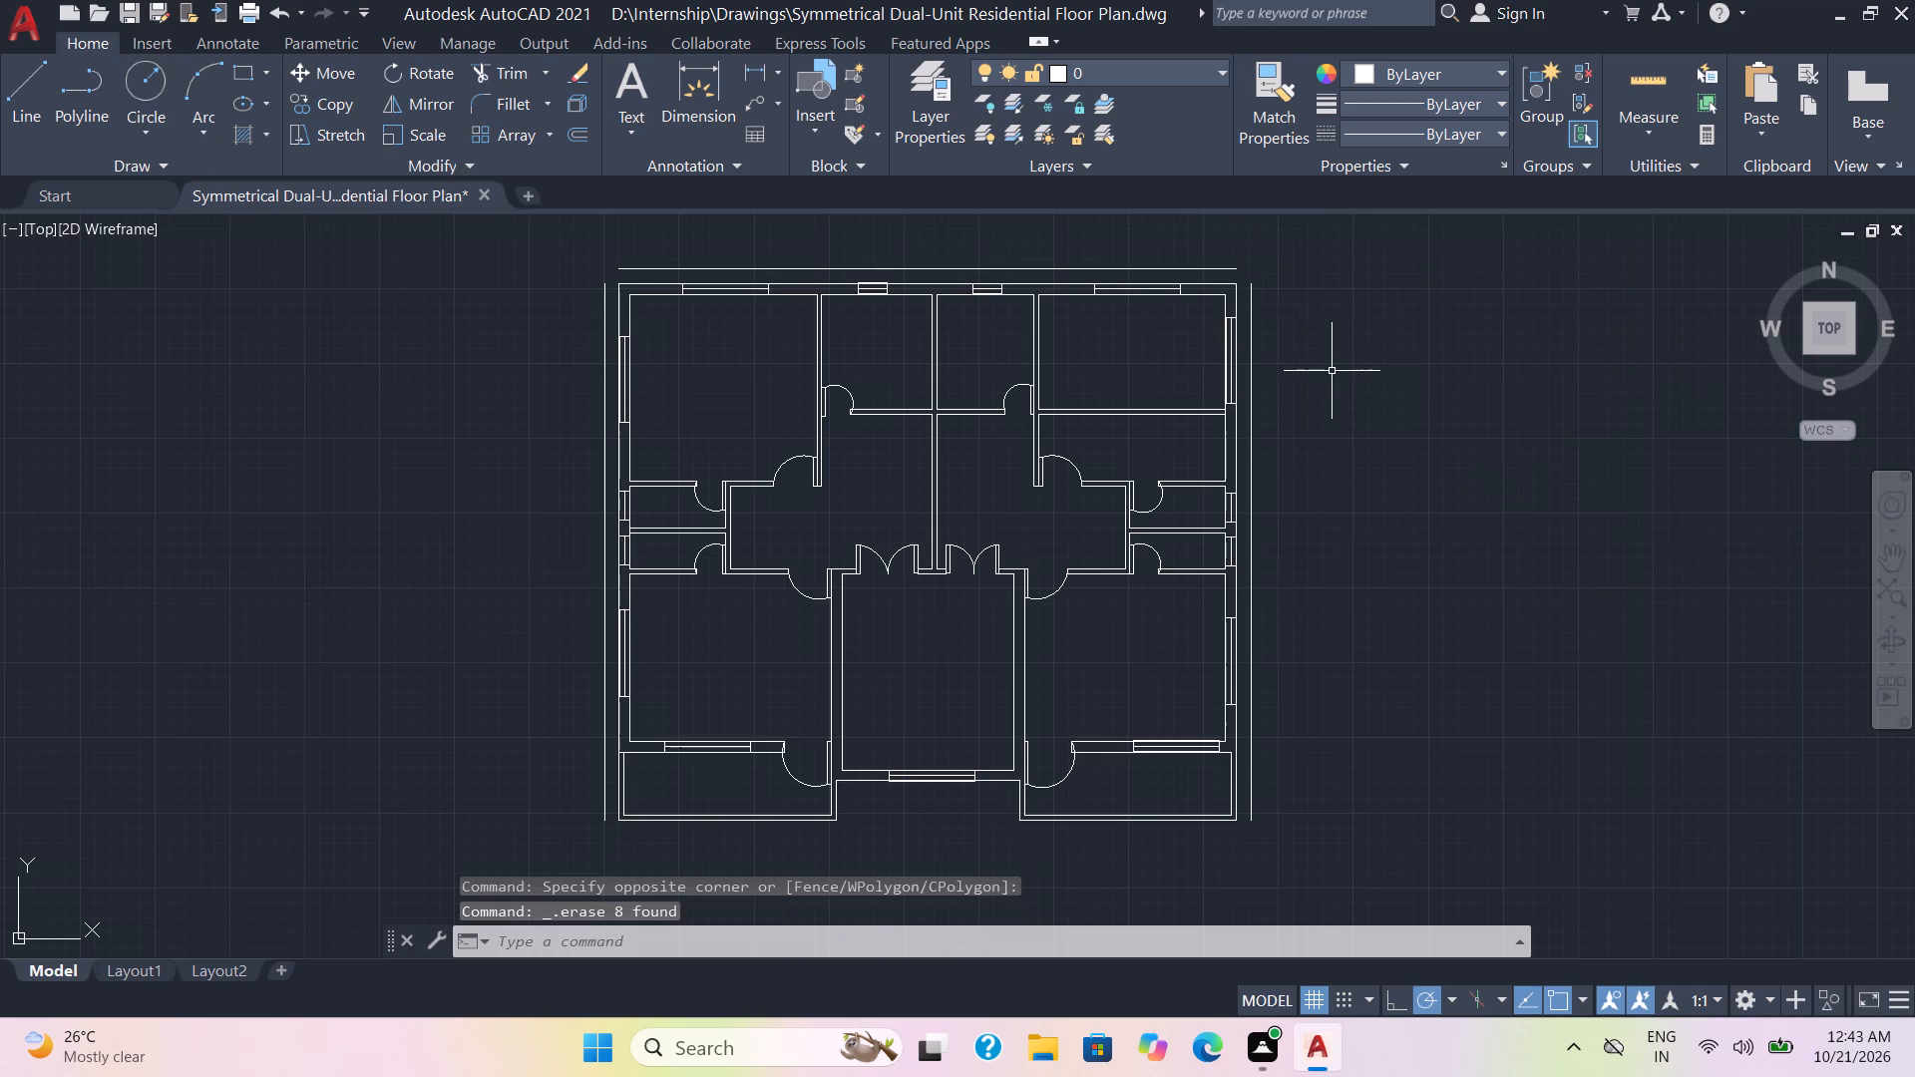
Draw two horizontal lines about 2'-9" long across the left offset line to the outer wall, above and below the upper-left room's window.
left_click(38, 102)
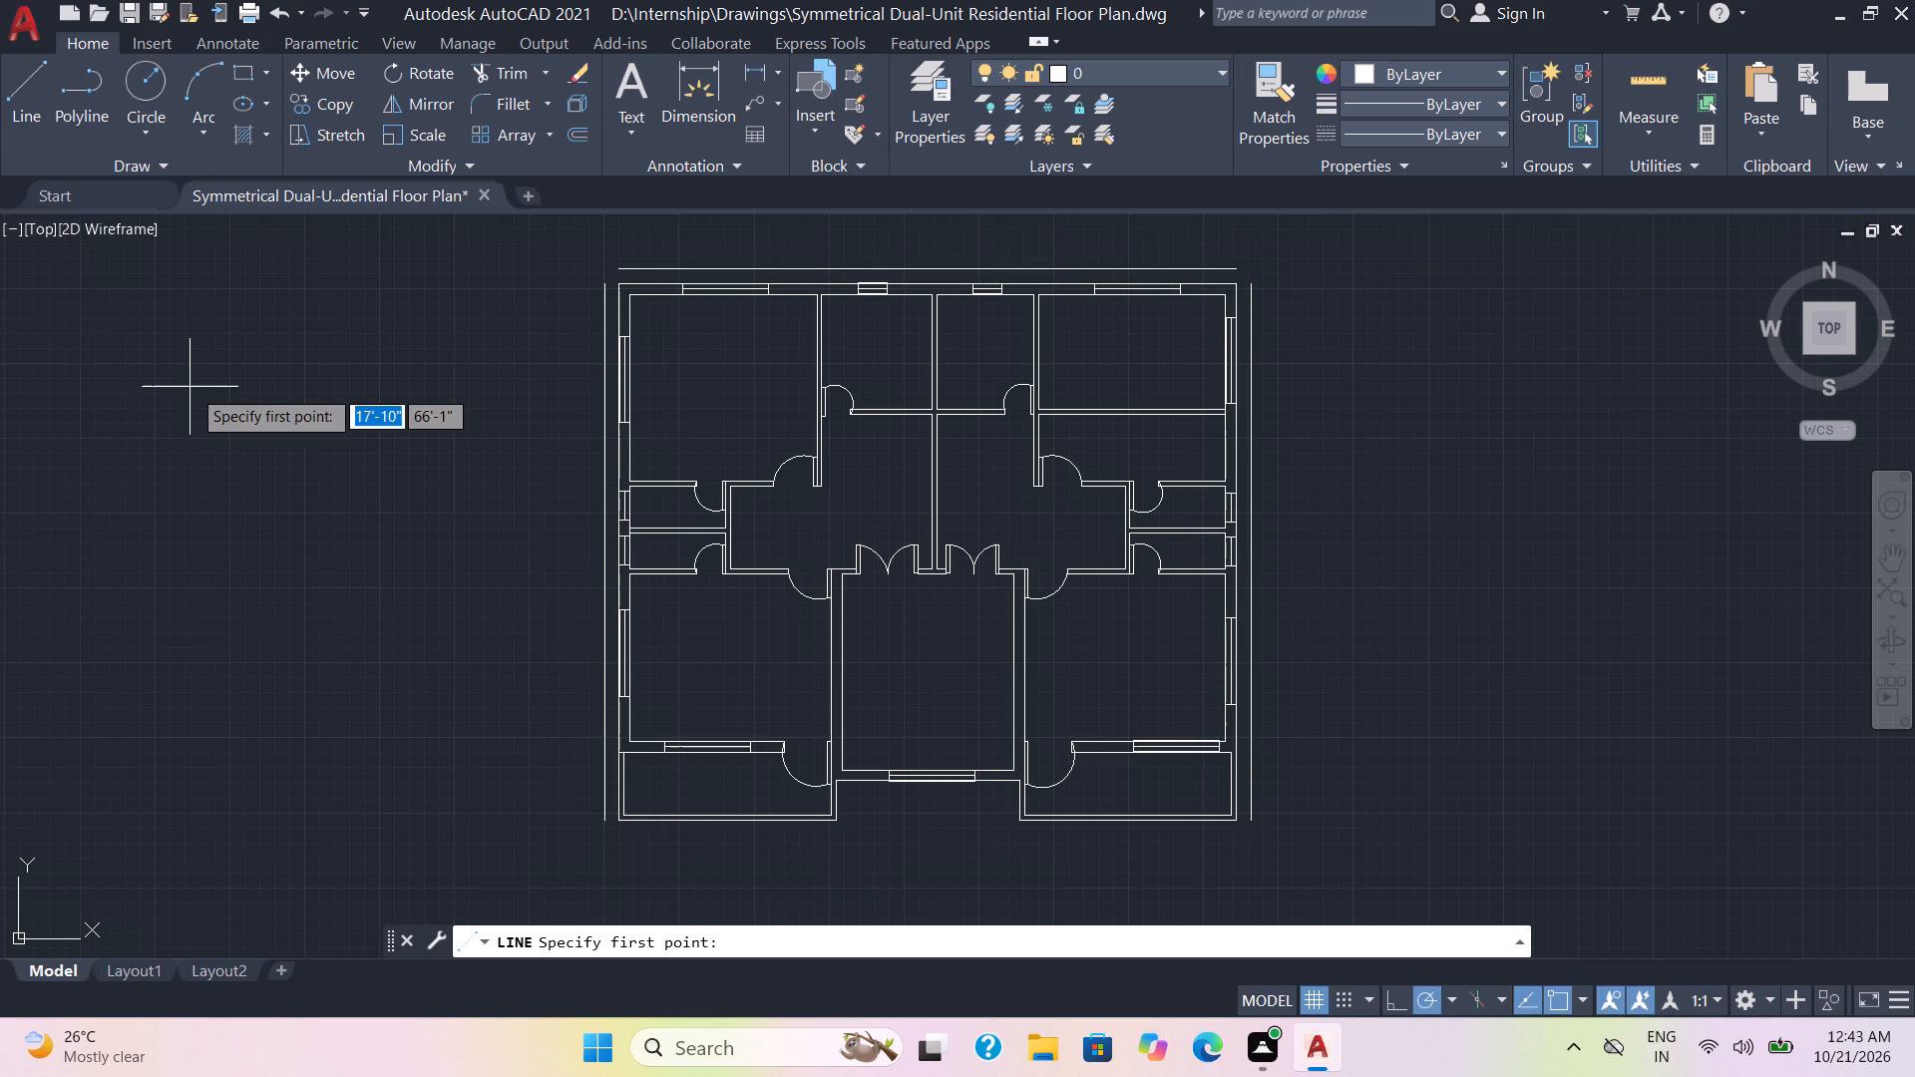
scroll(194, 390, "up", 1)
scroll(684, 380, "up", 1)
middle_click_drag(702, 374, 694, 405)
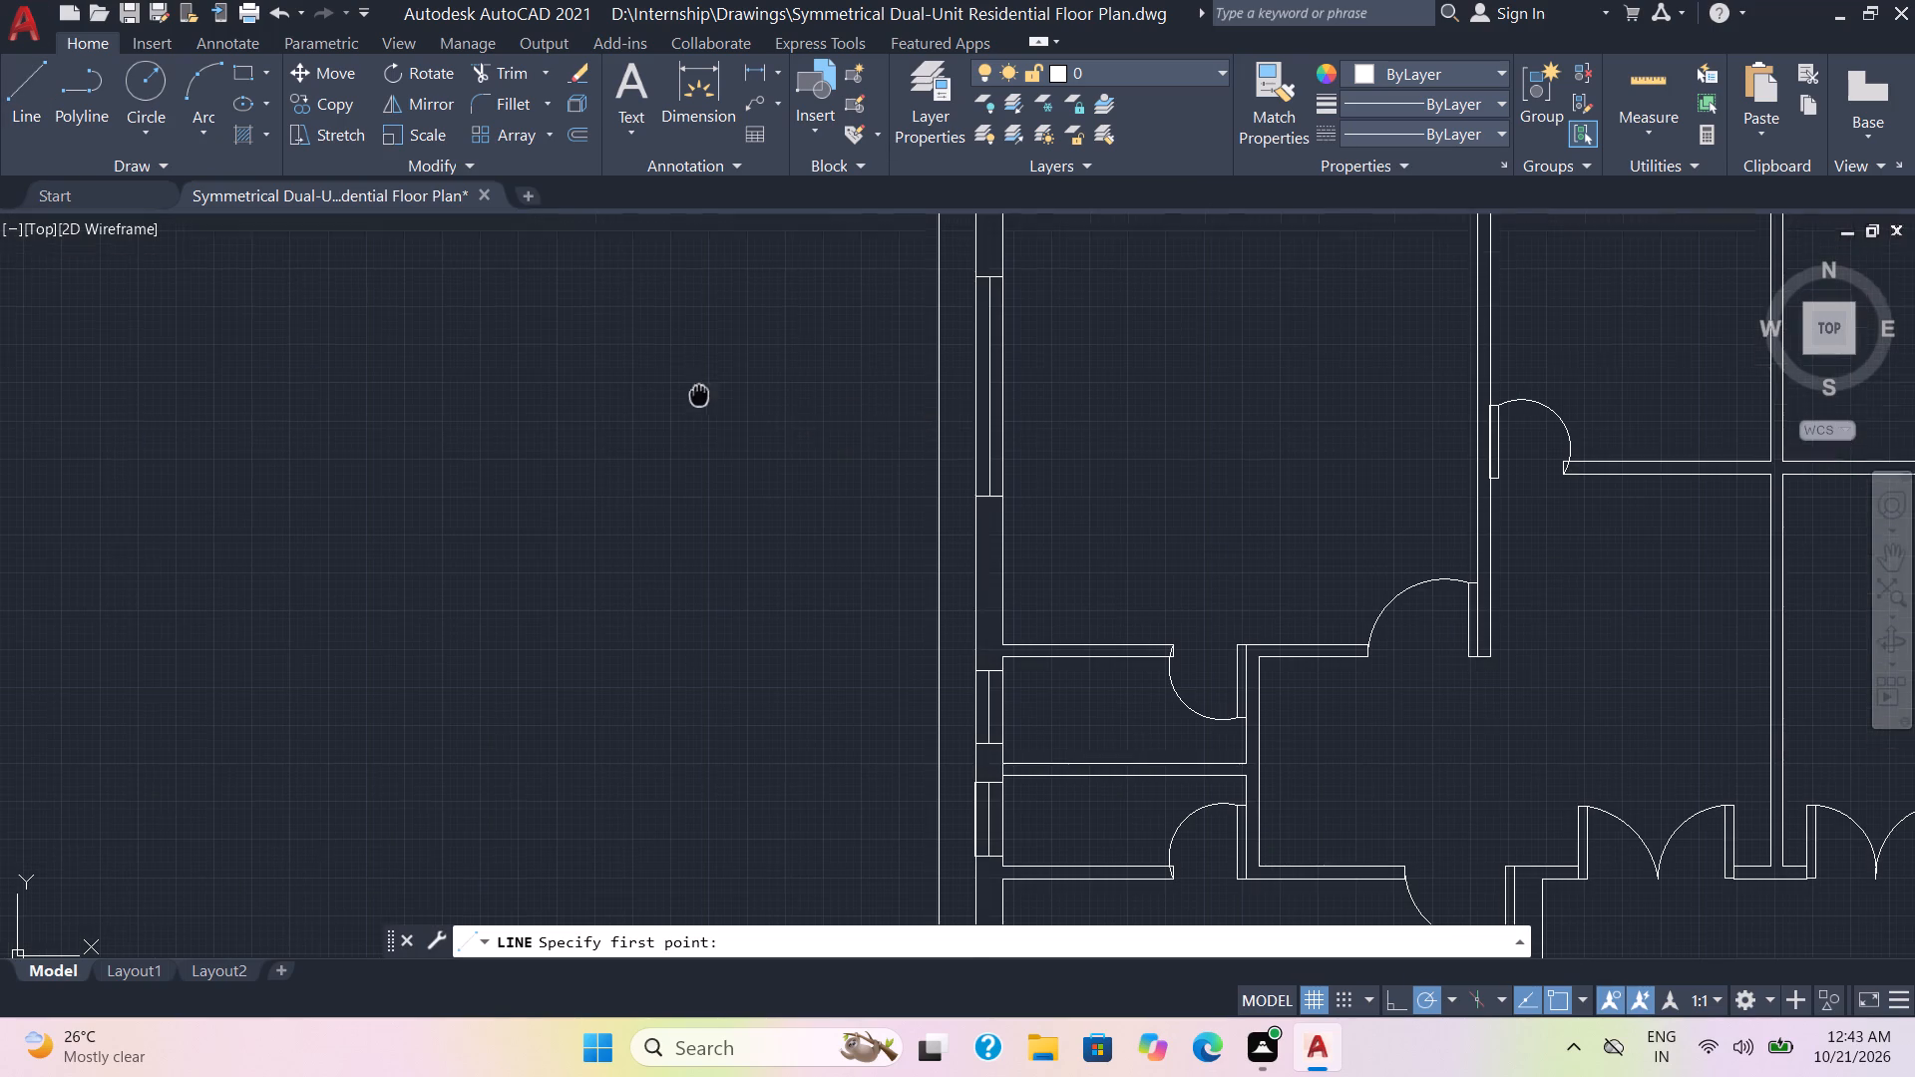
middle_click_drag(694, 405, 583, 596)
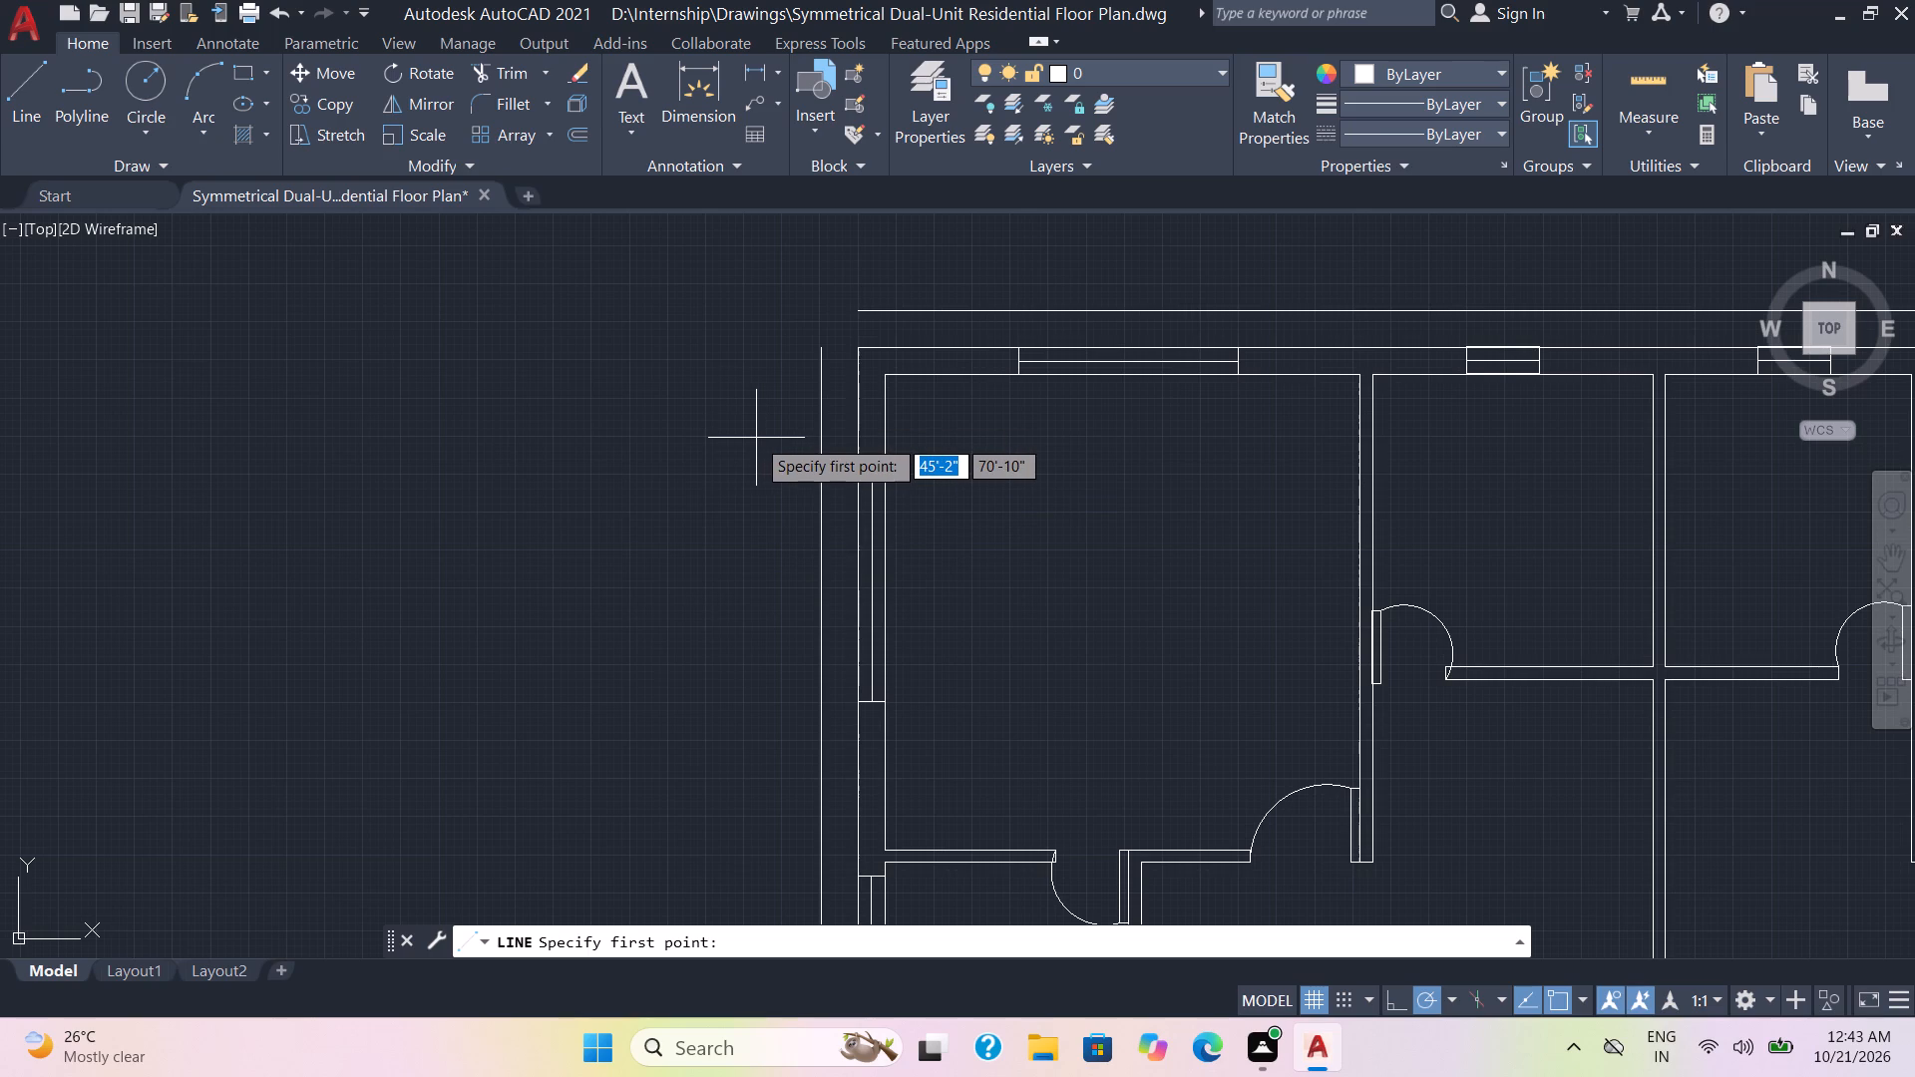
left_click(756, 444)
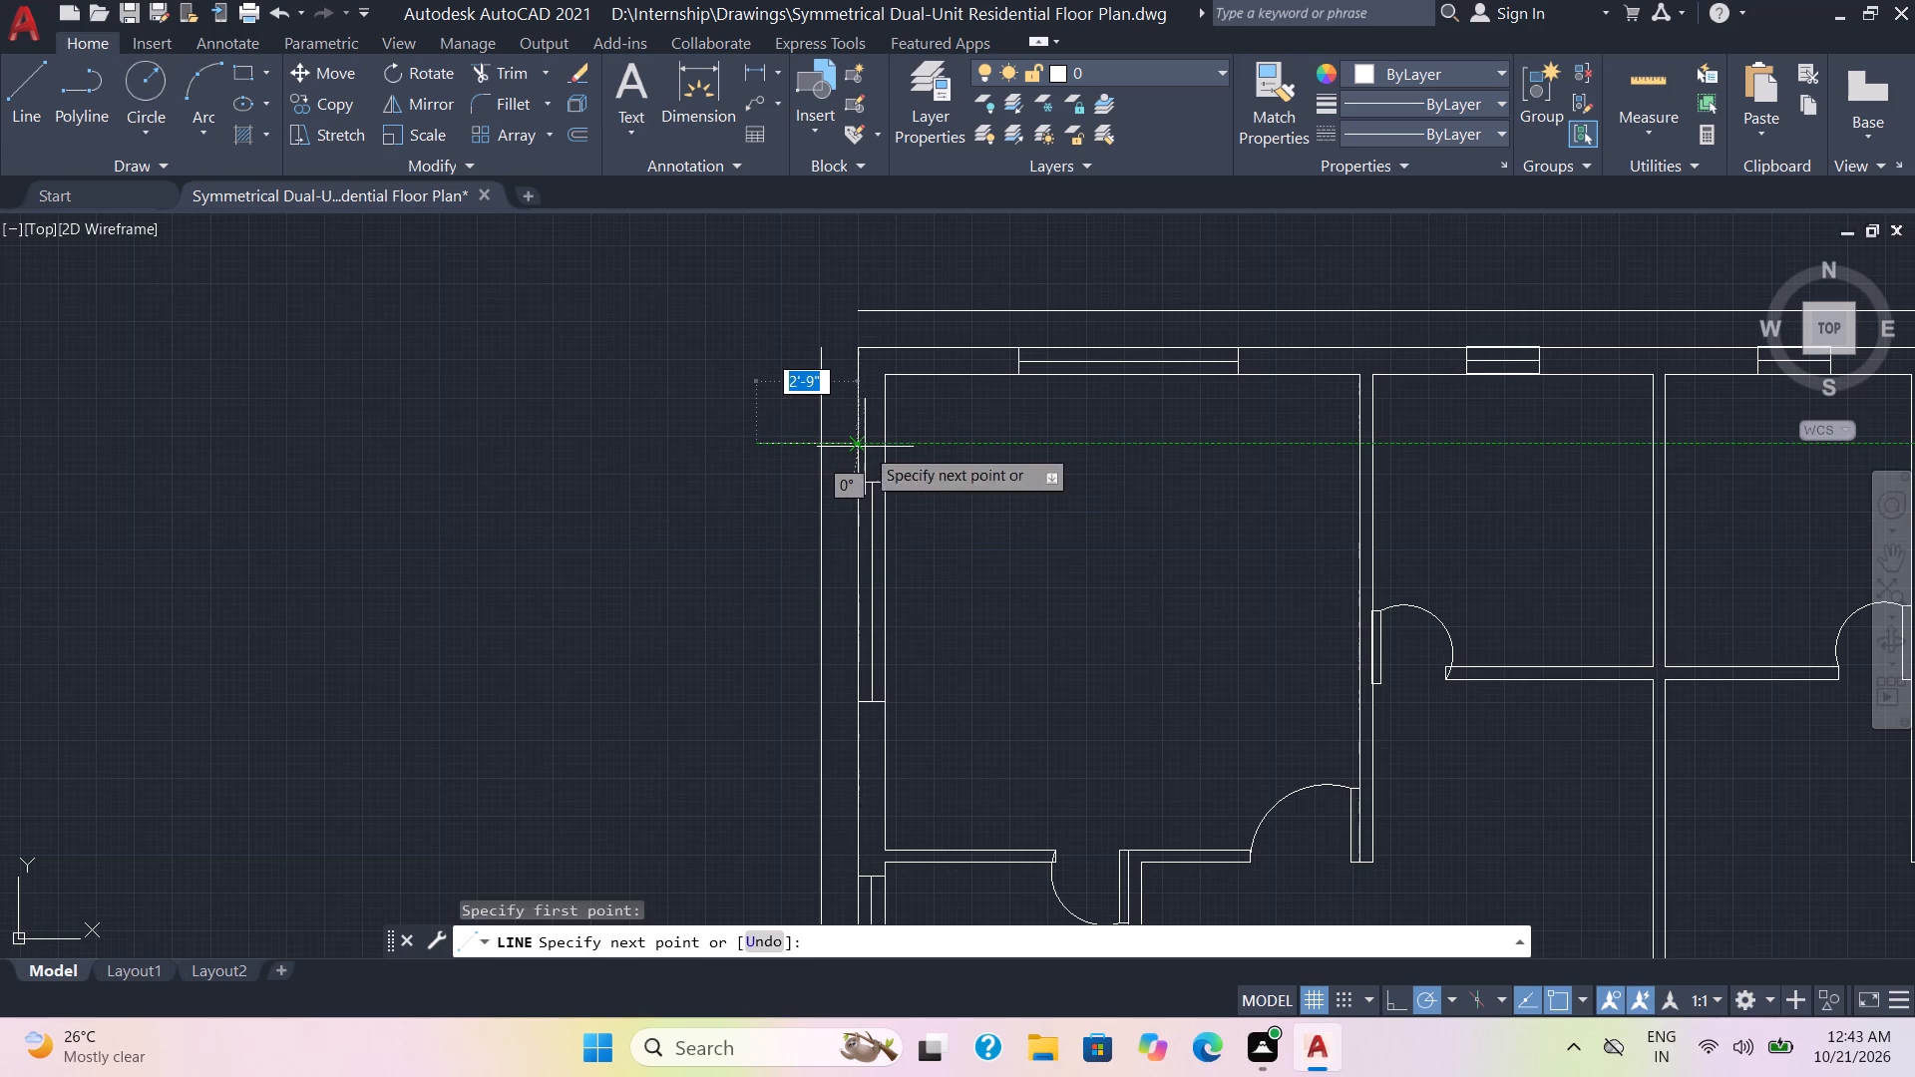
left_click(857, 440)
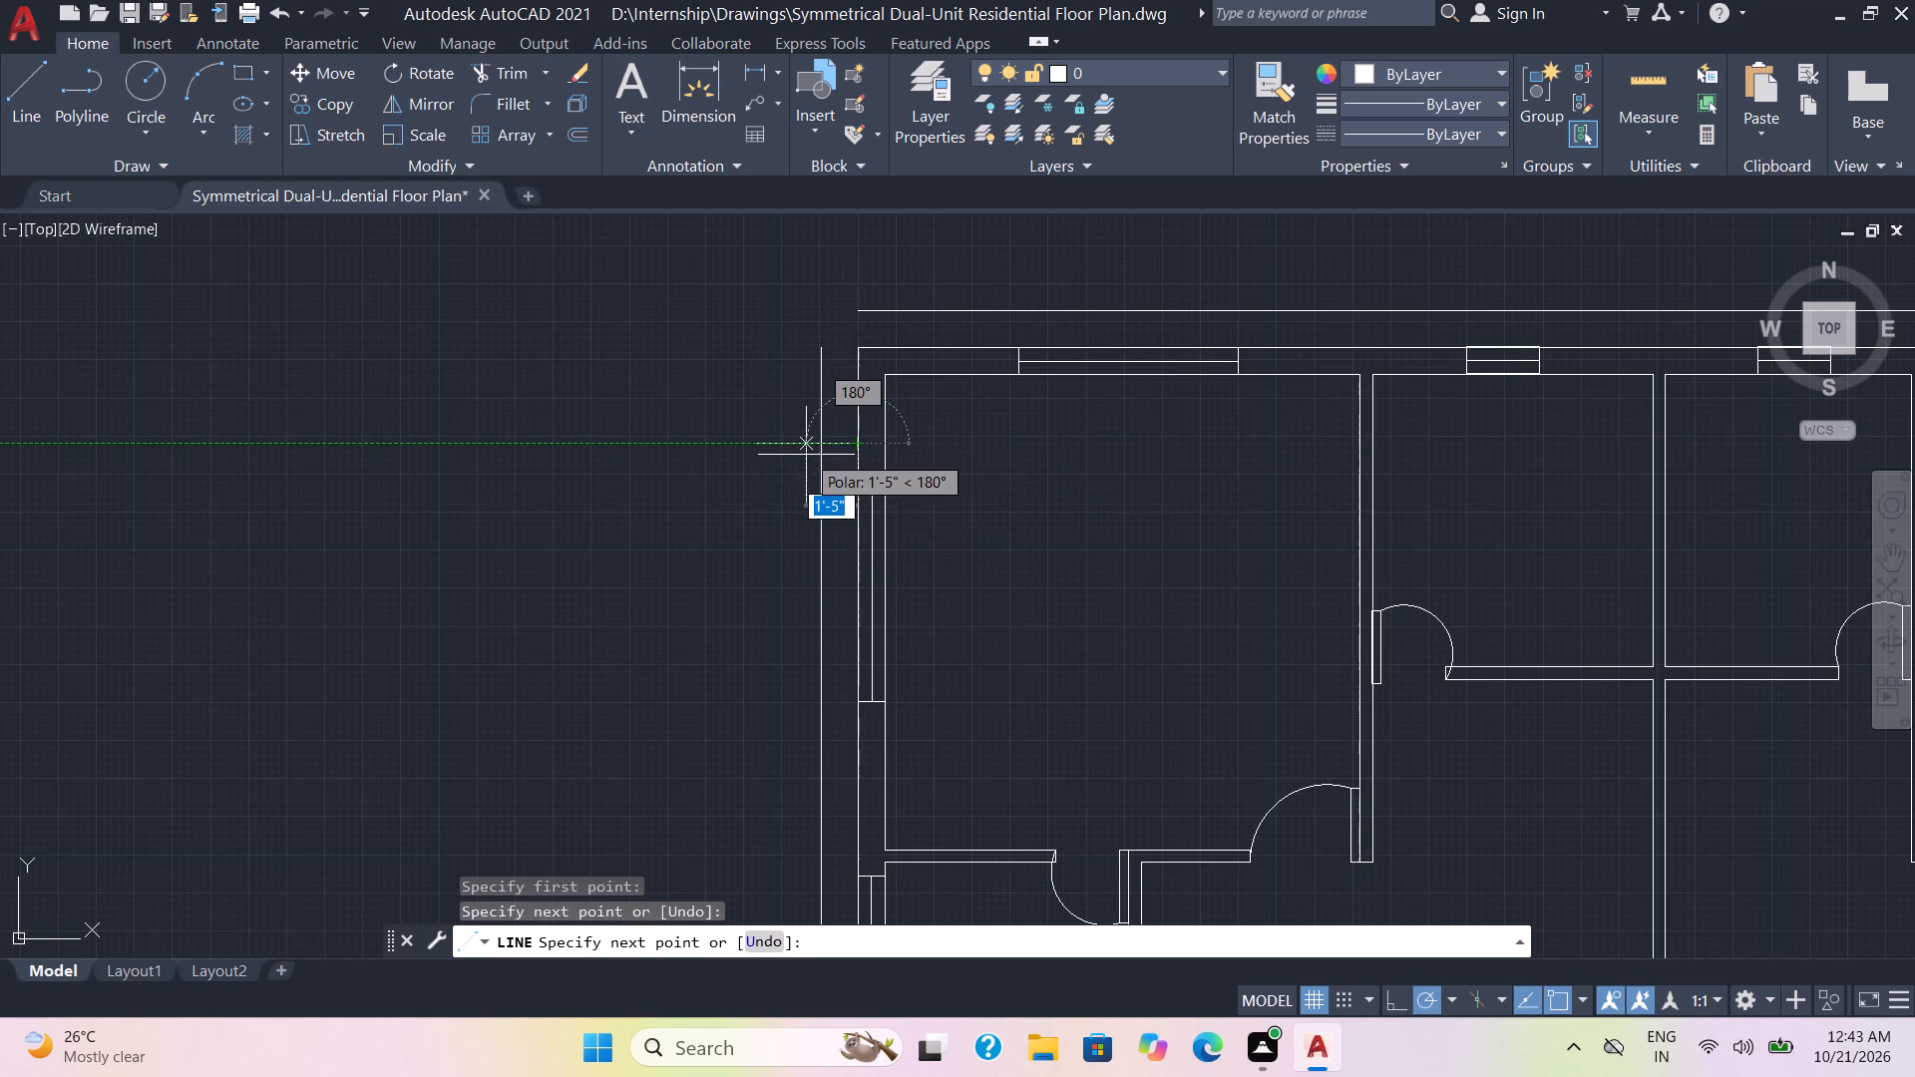
key("Escape")
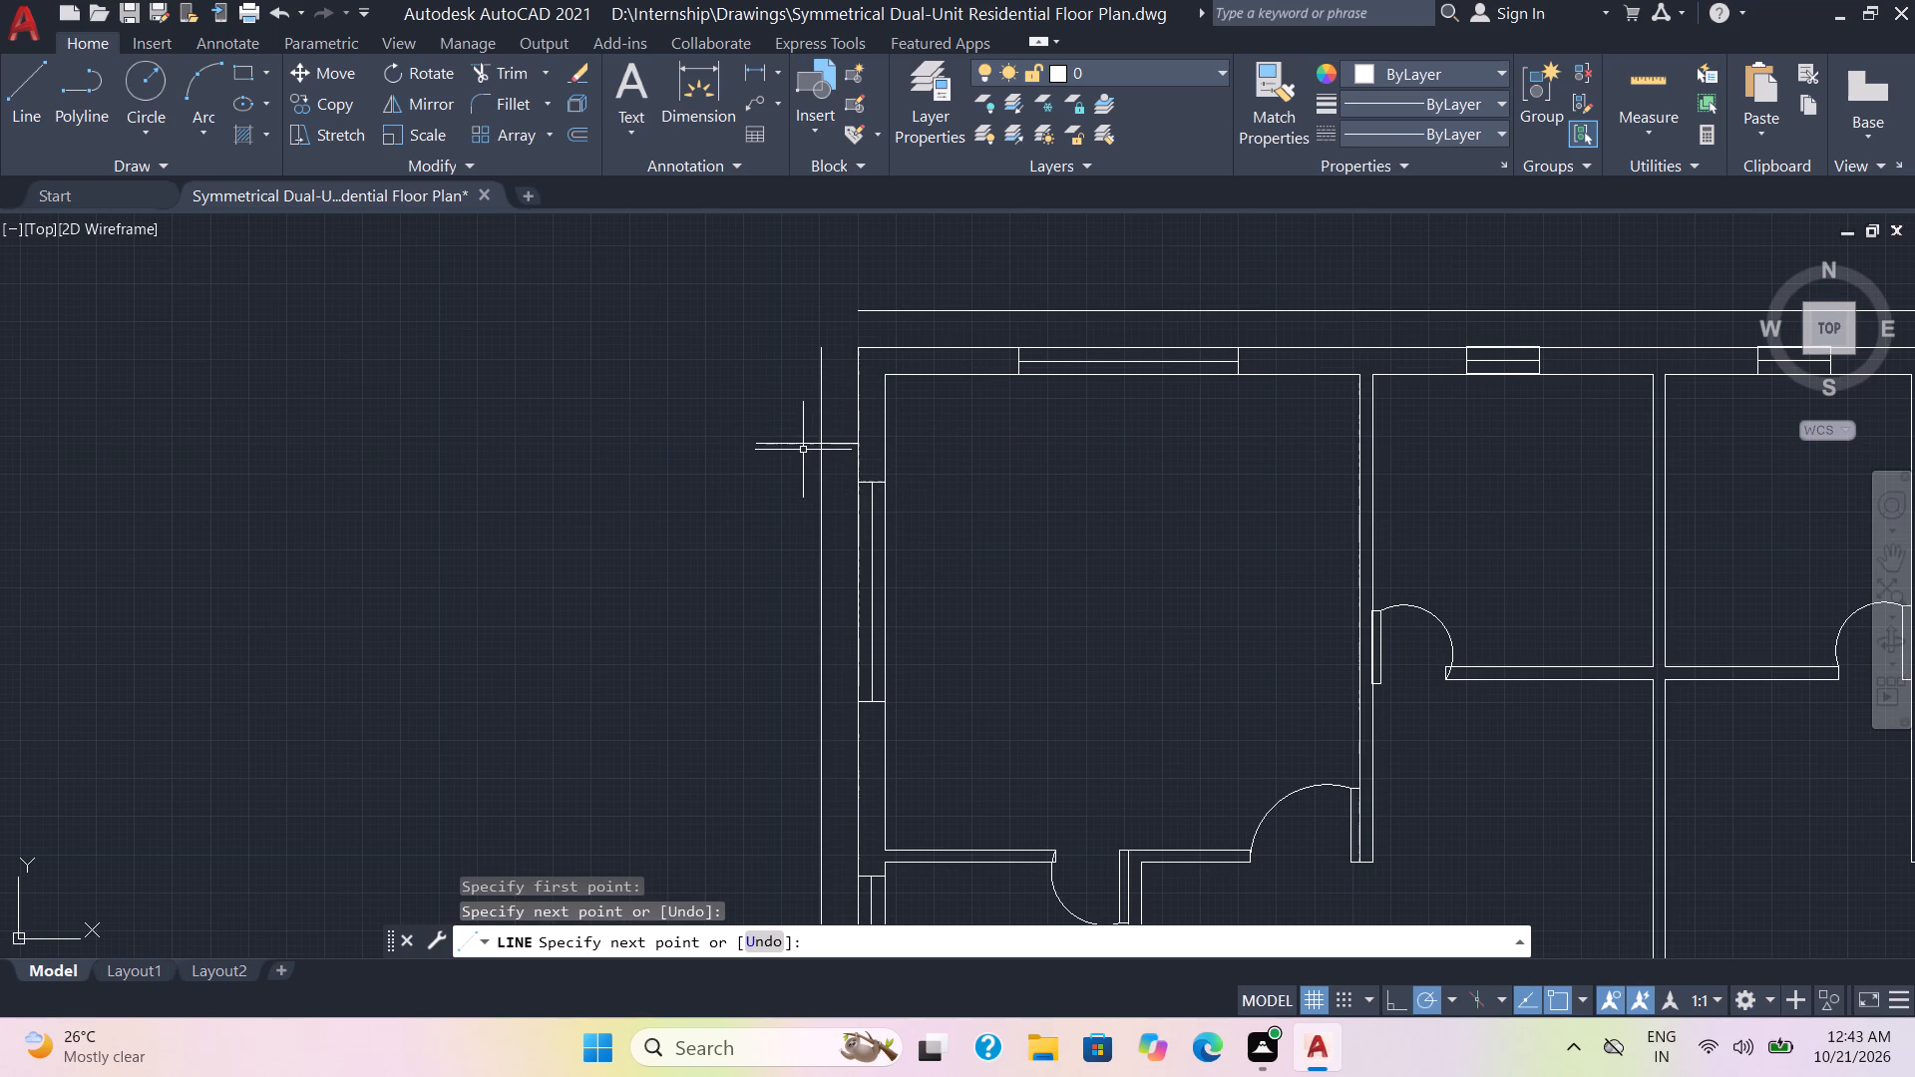
key("space")
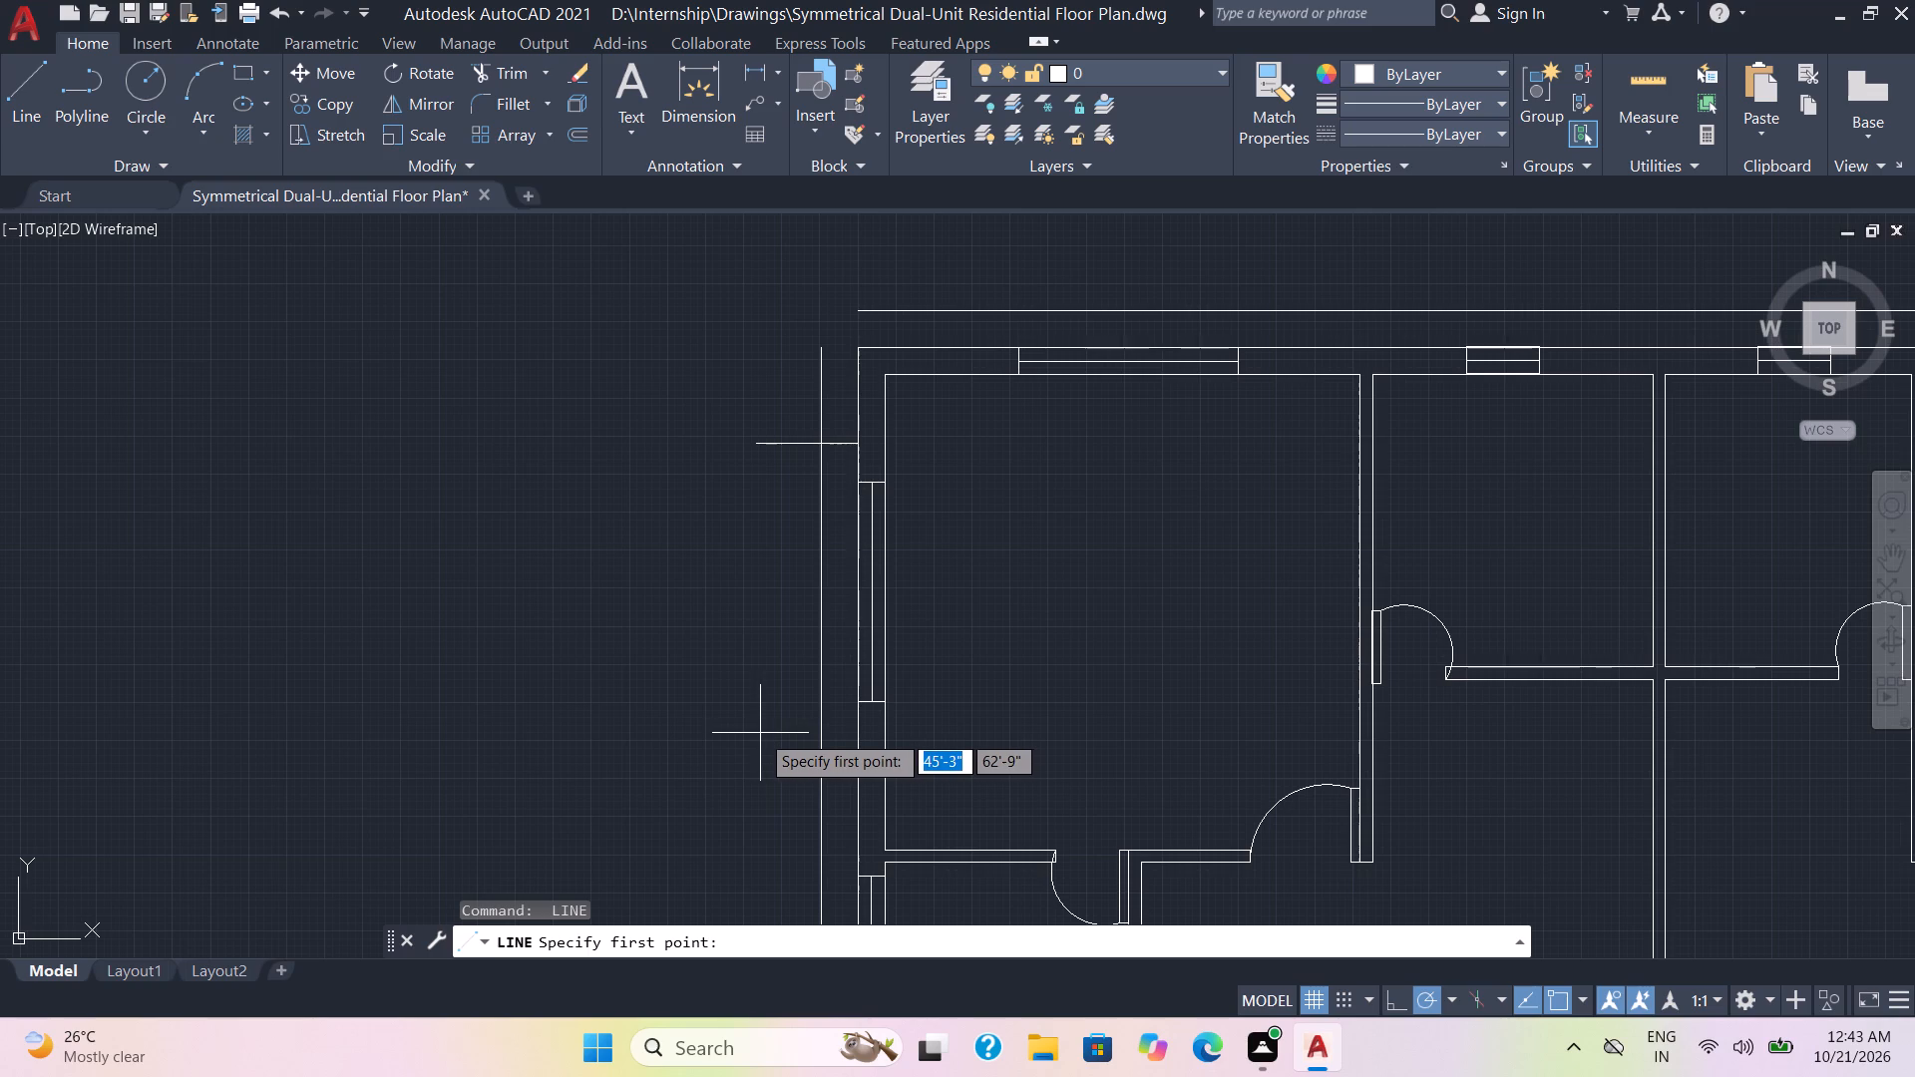
left_click(758, 744)
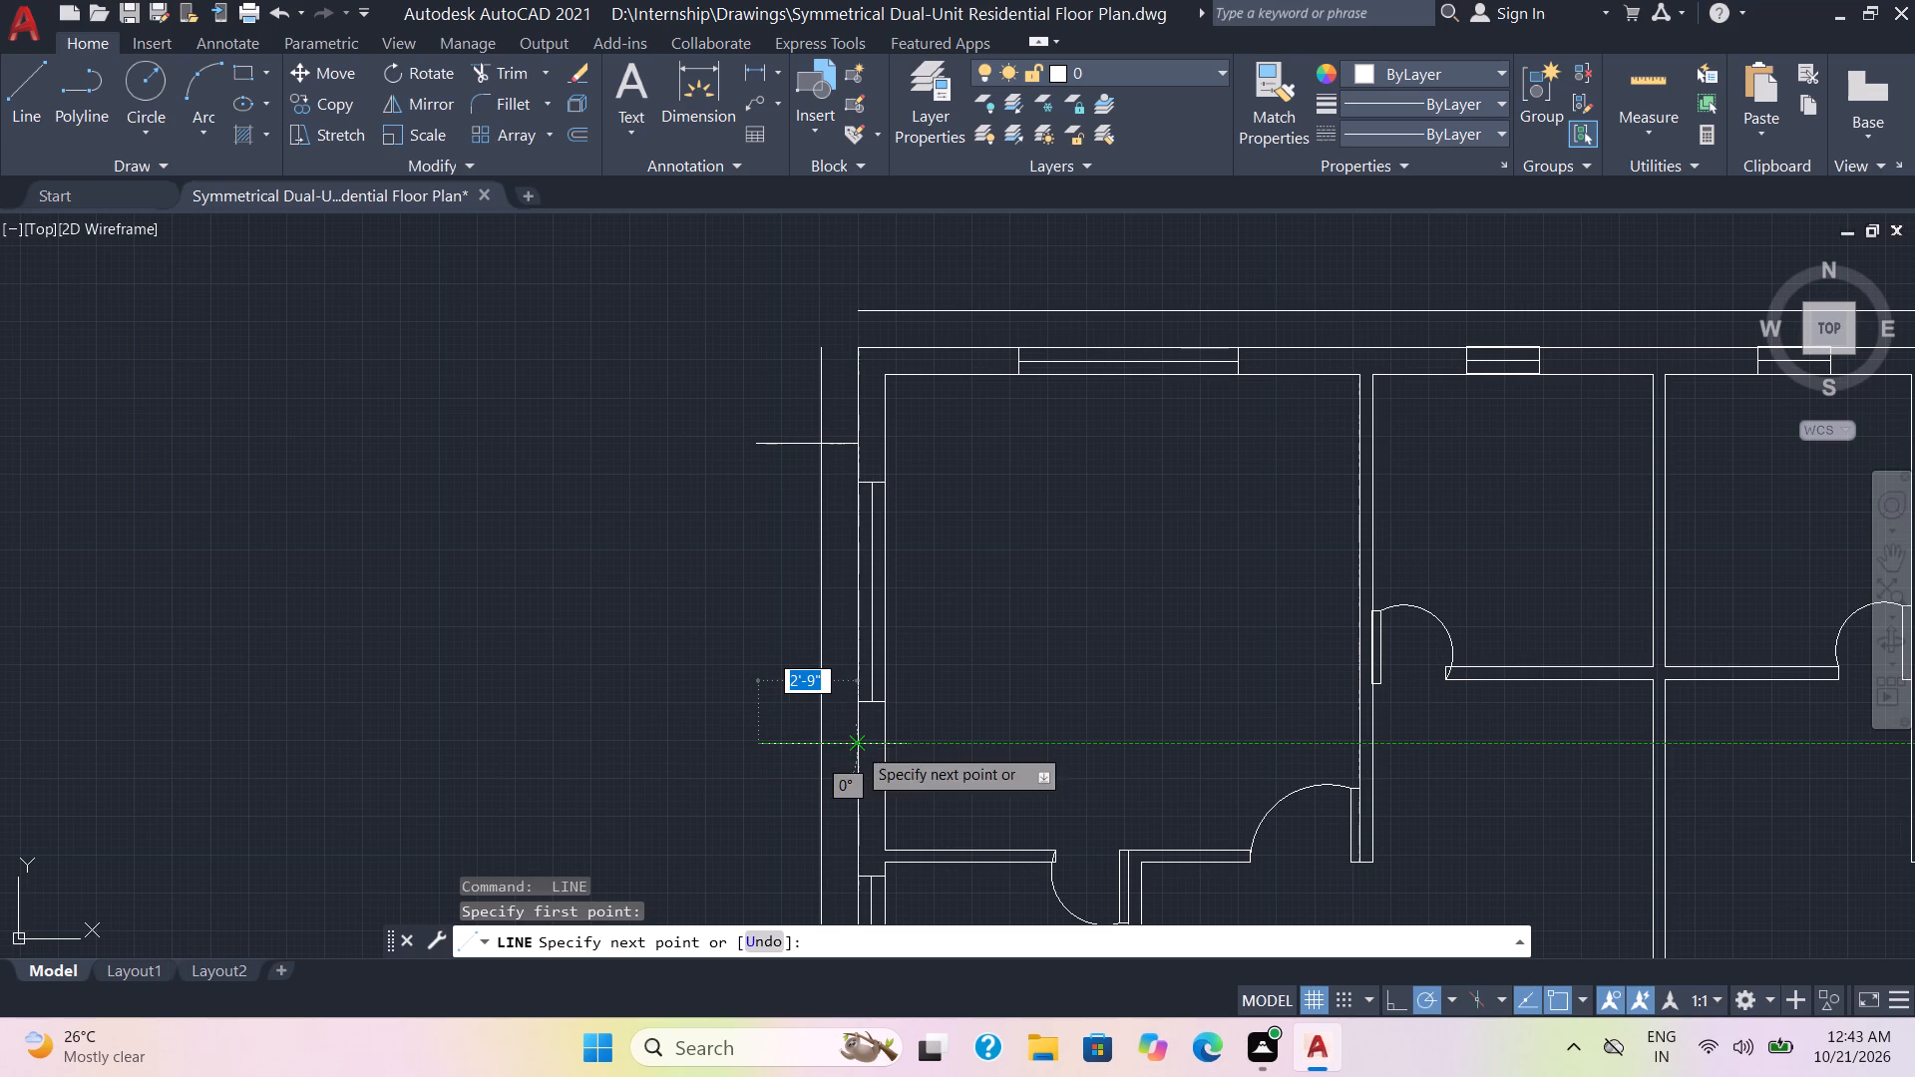
left_click(857, 746)
key("Escape")
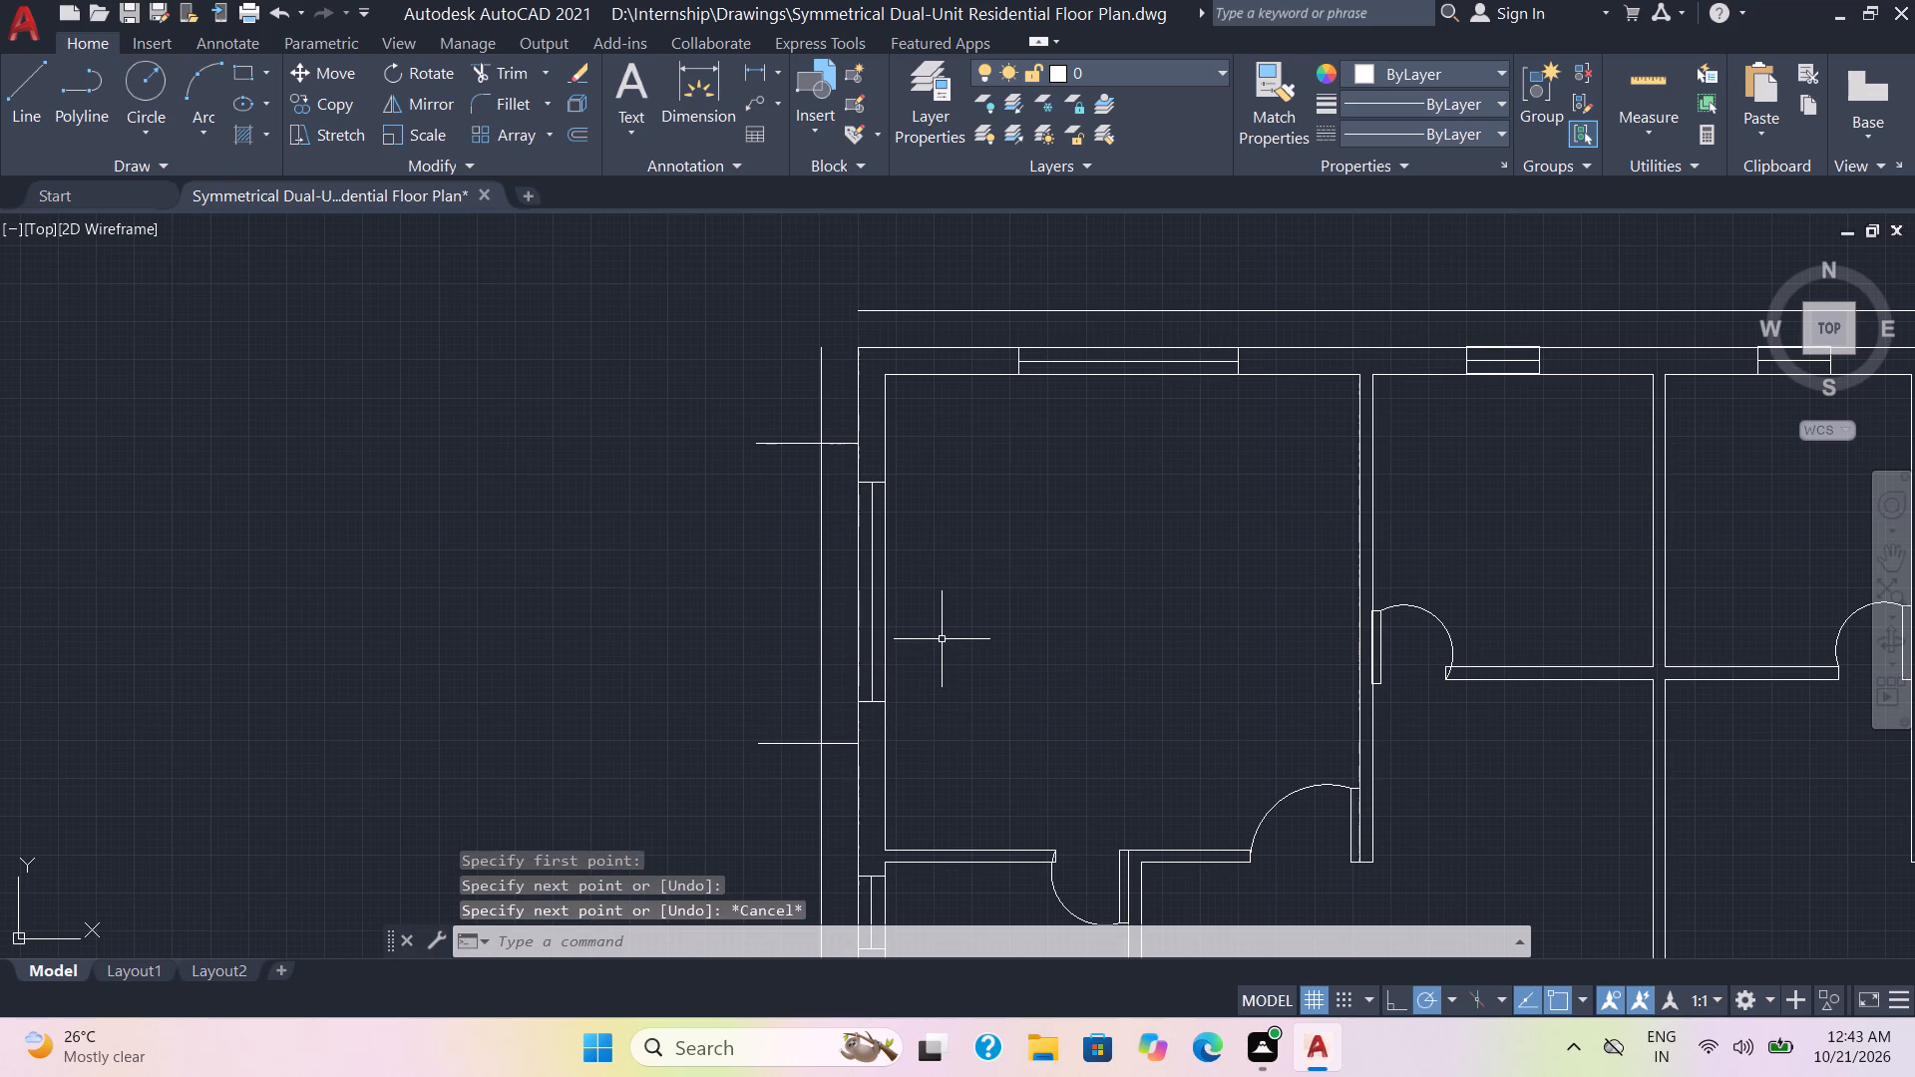
Draw two vertical lines about 2'-5" long across the top offset line to the outer wall, on either side of the upper-left room's top window.
key("space")
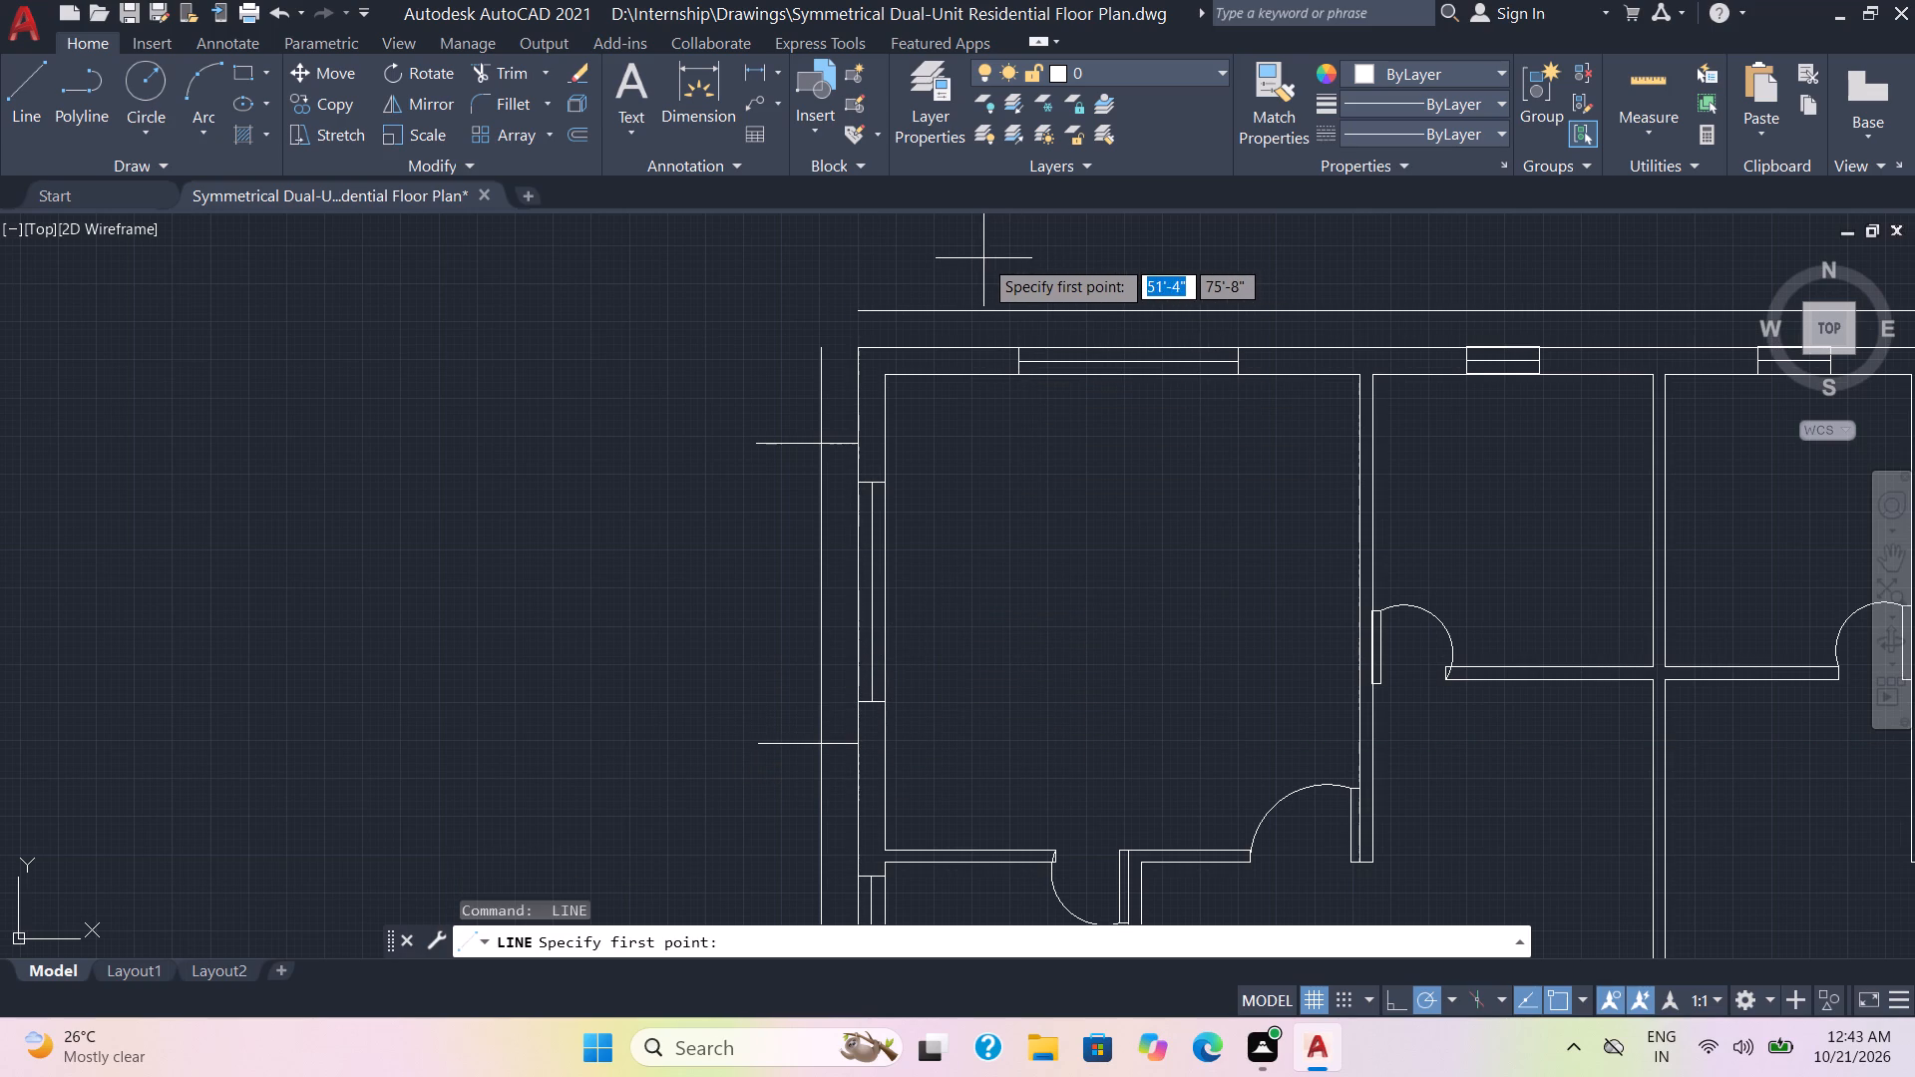
left_click(985, 258)
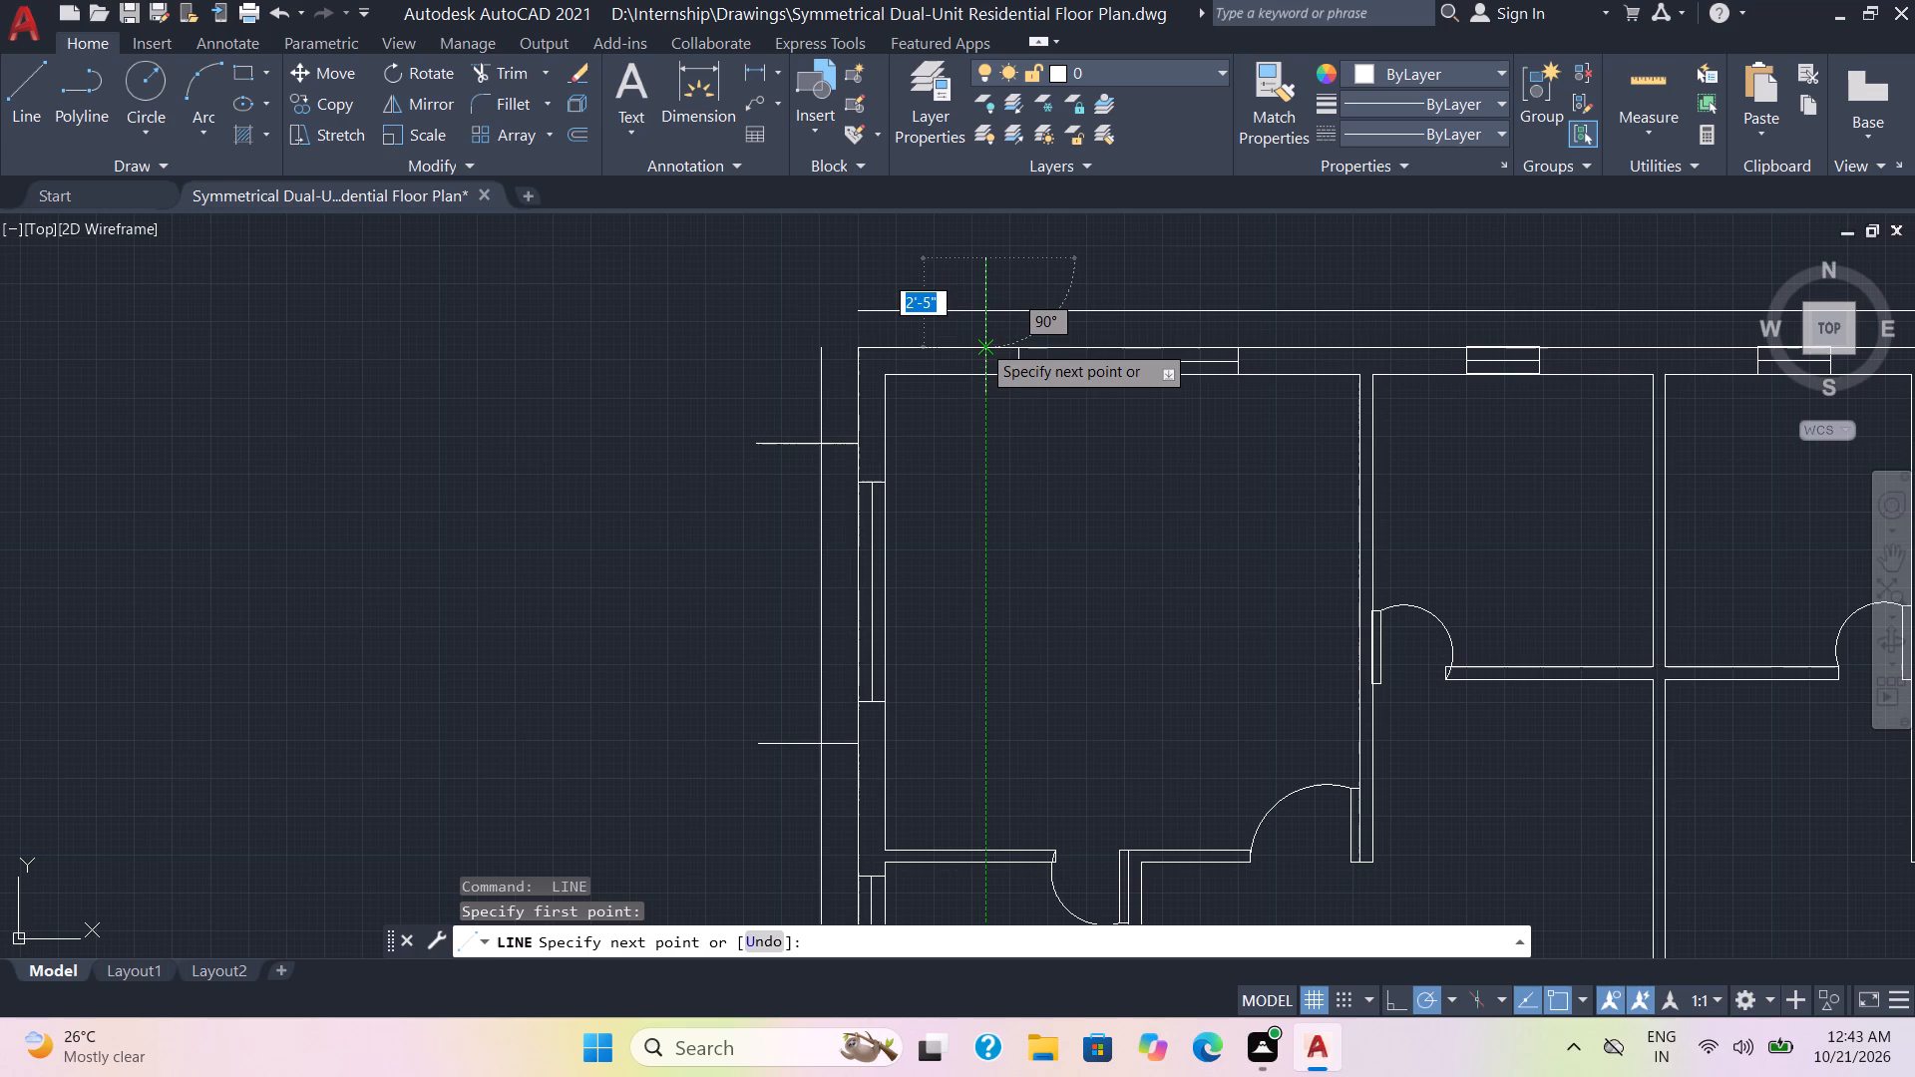
left_click(981, 343)
key("space")
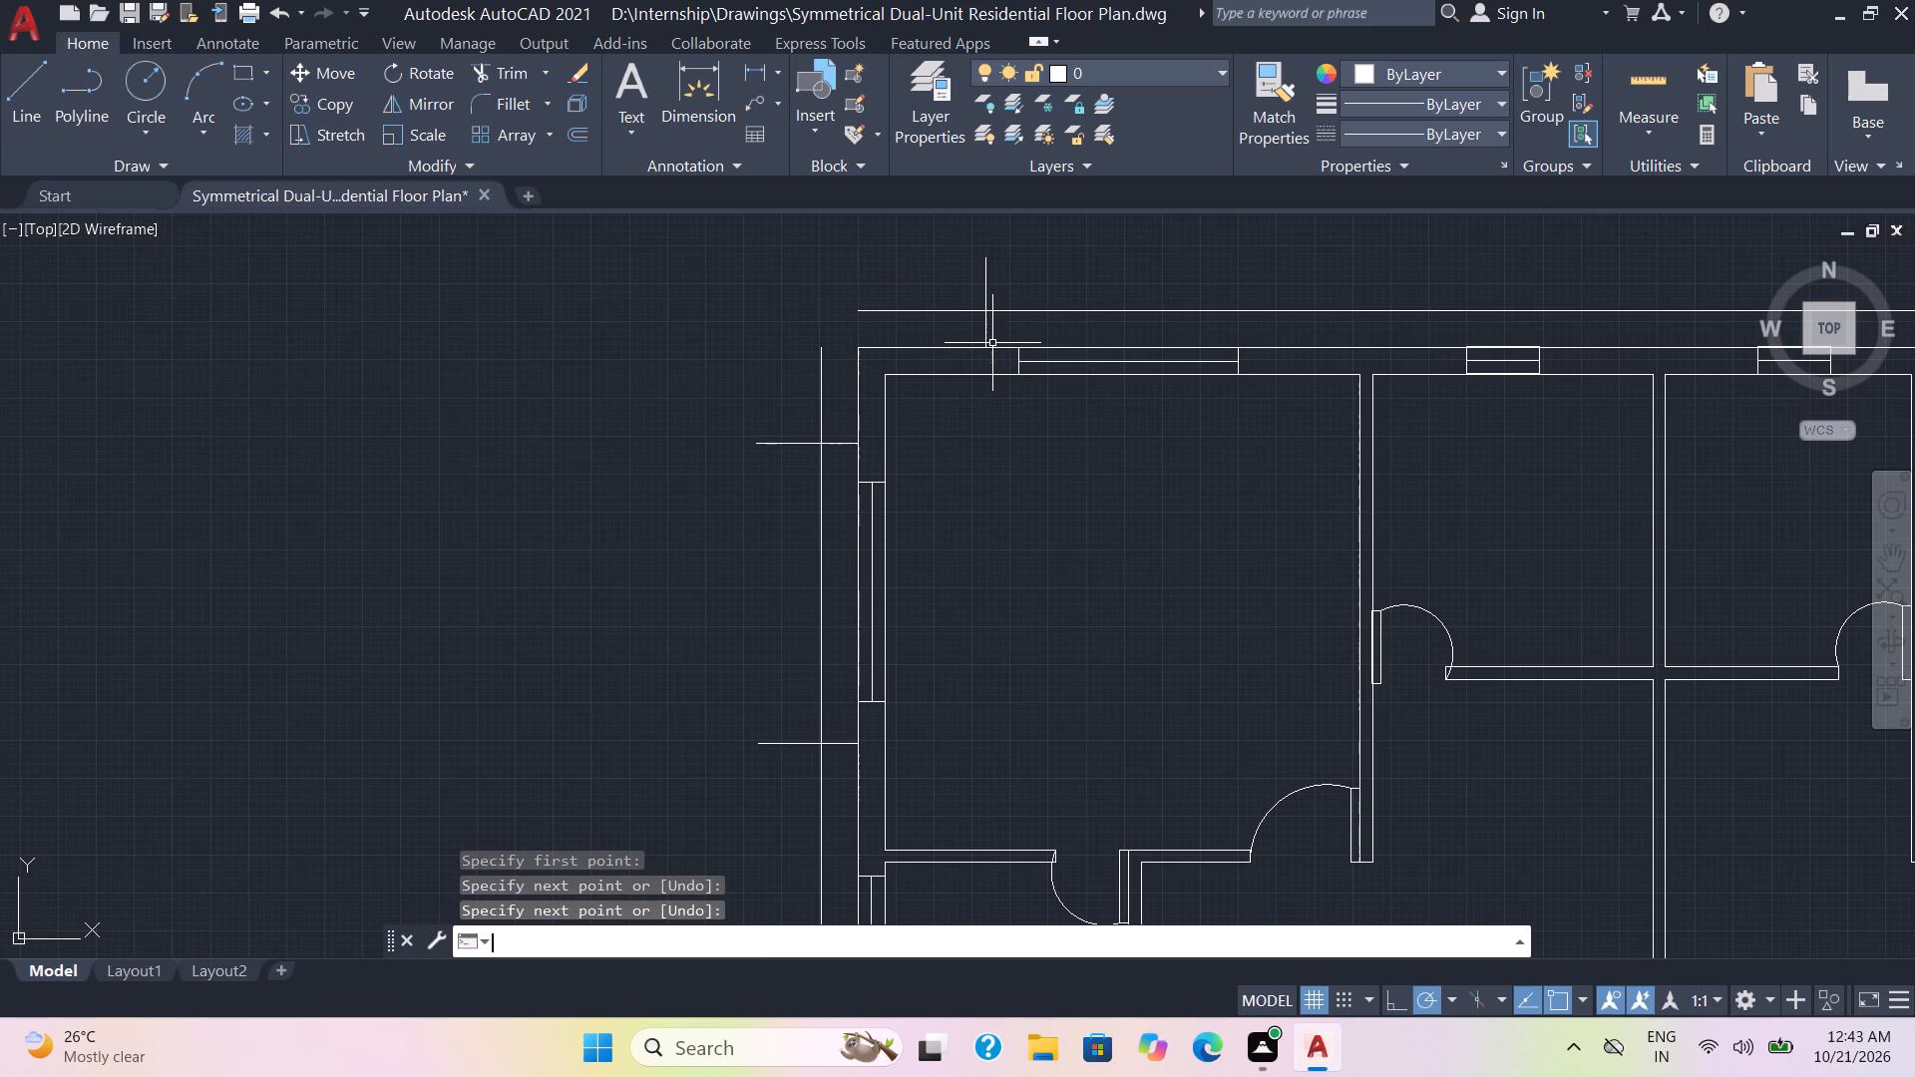
key("space")
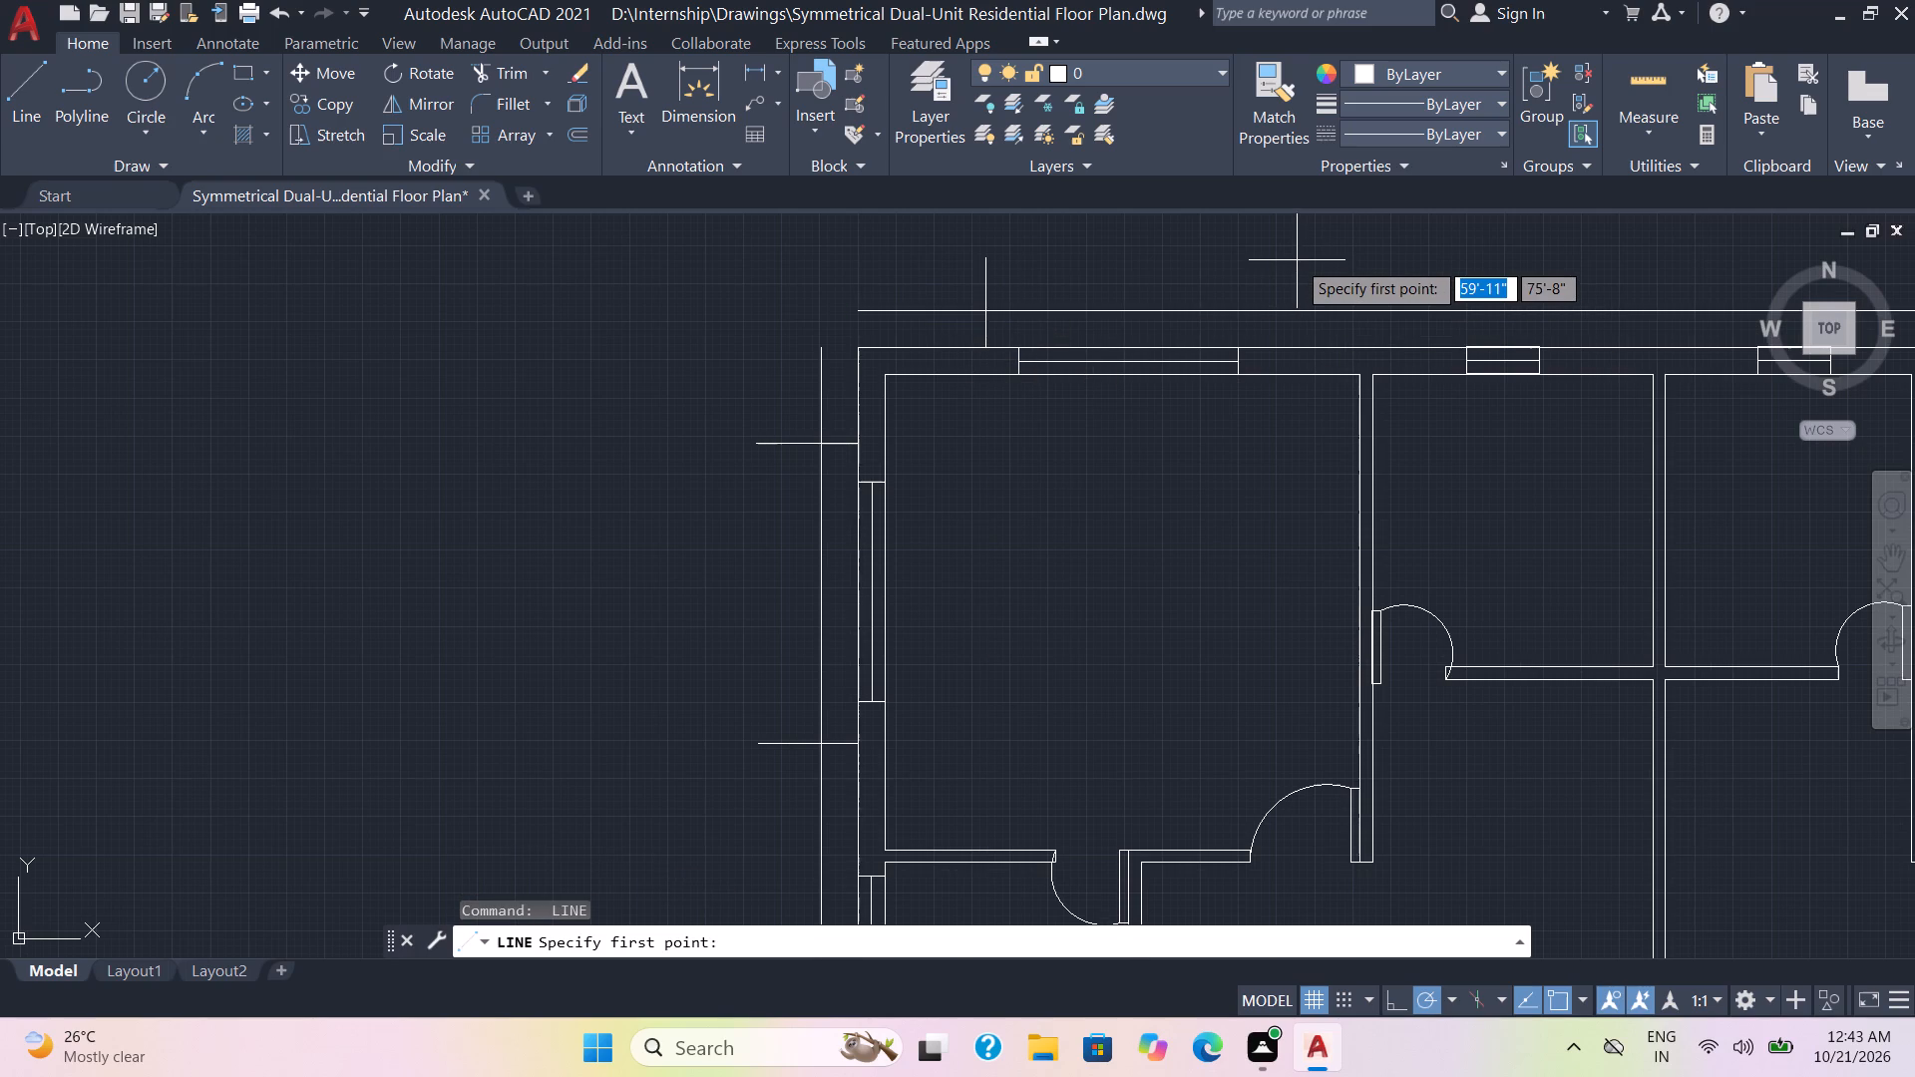
left_click(1289, 258)
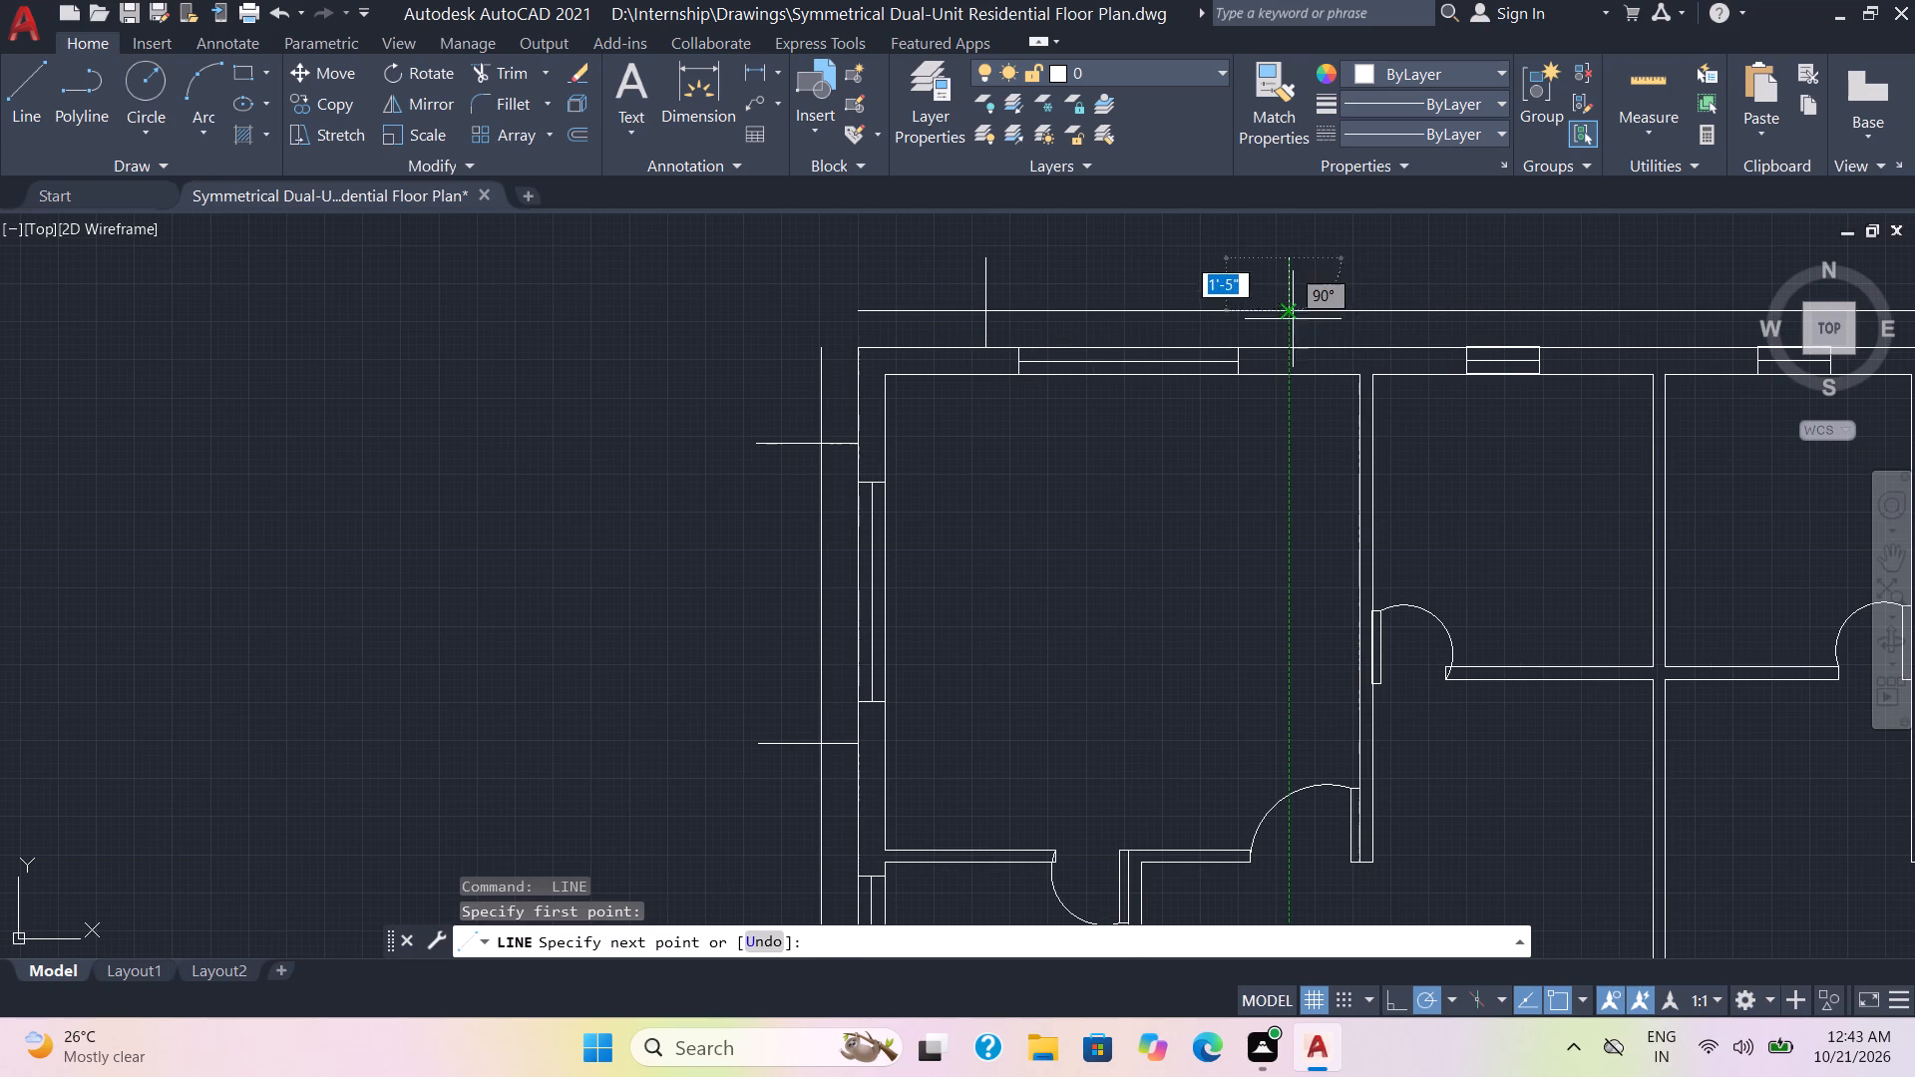
left_click(1289, 340)
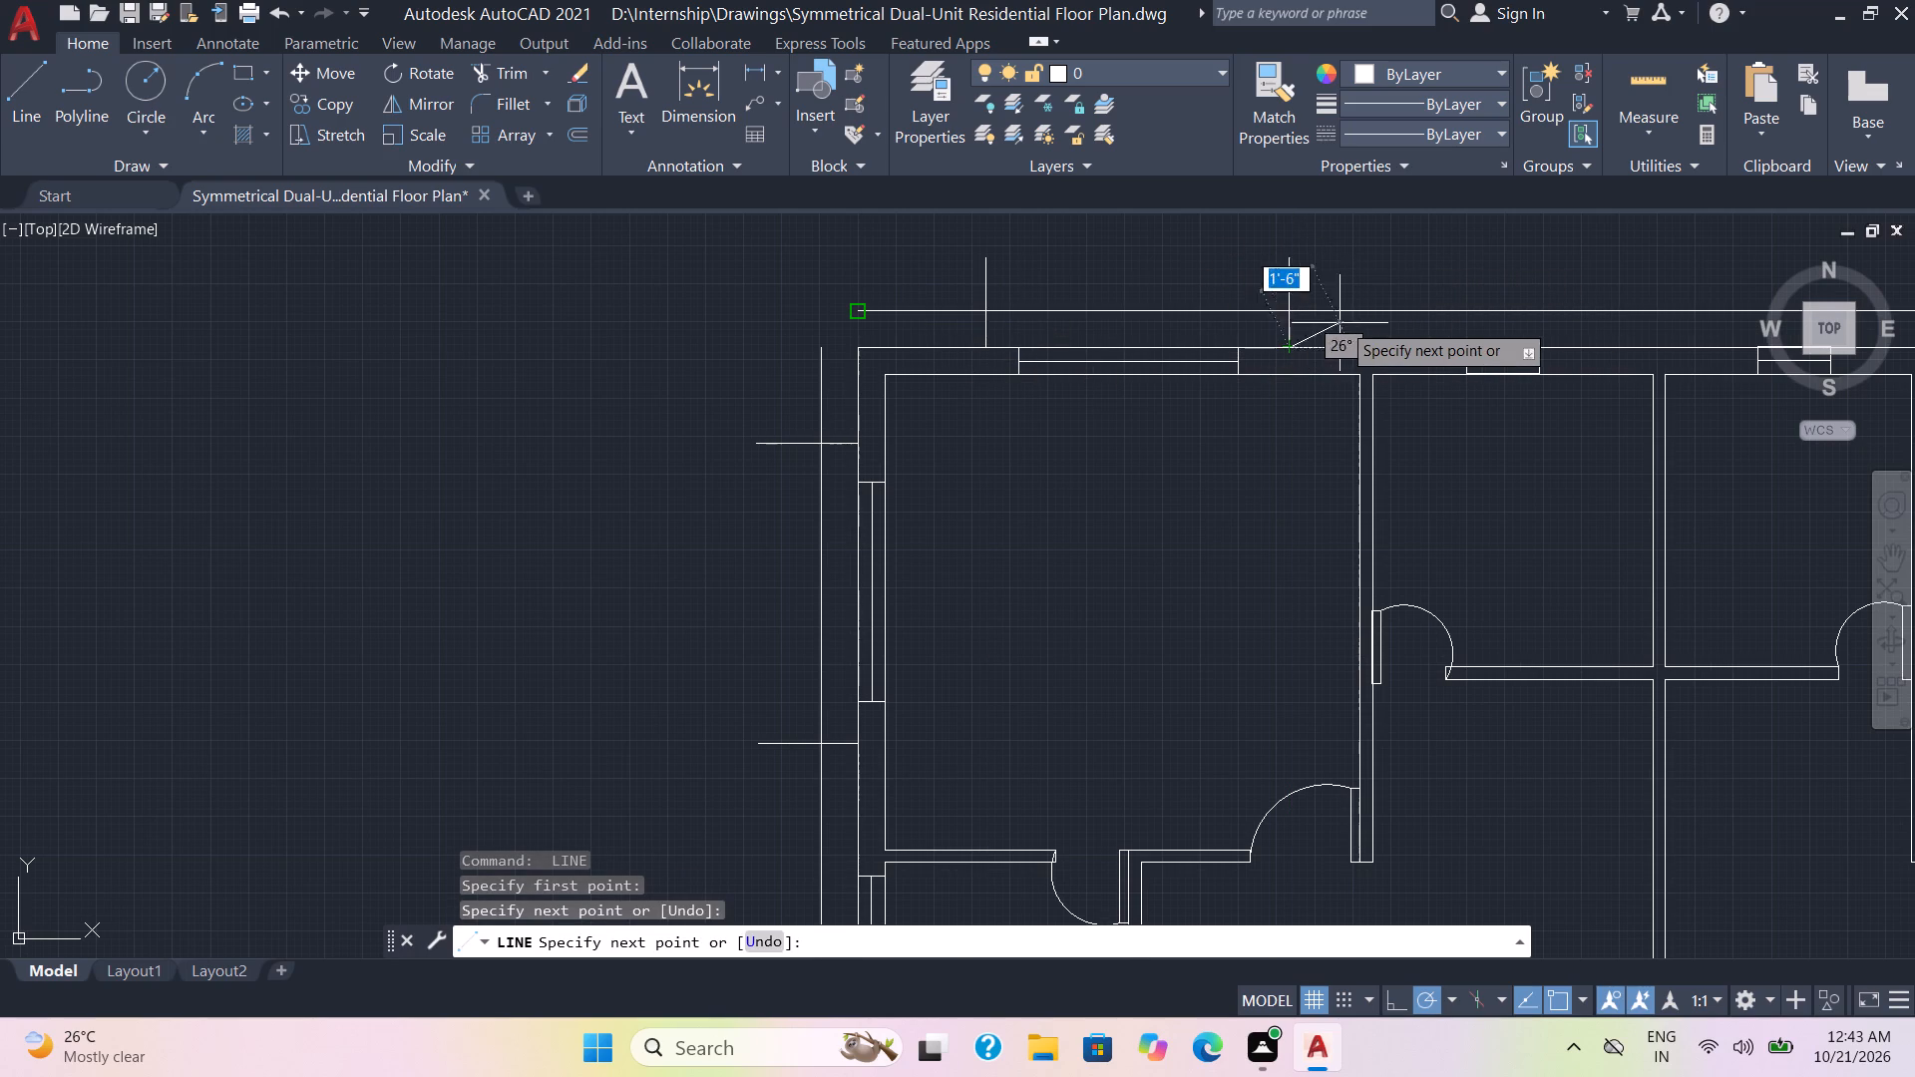
key("space")
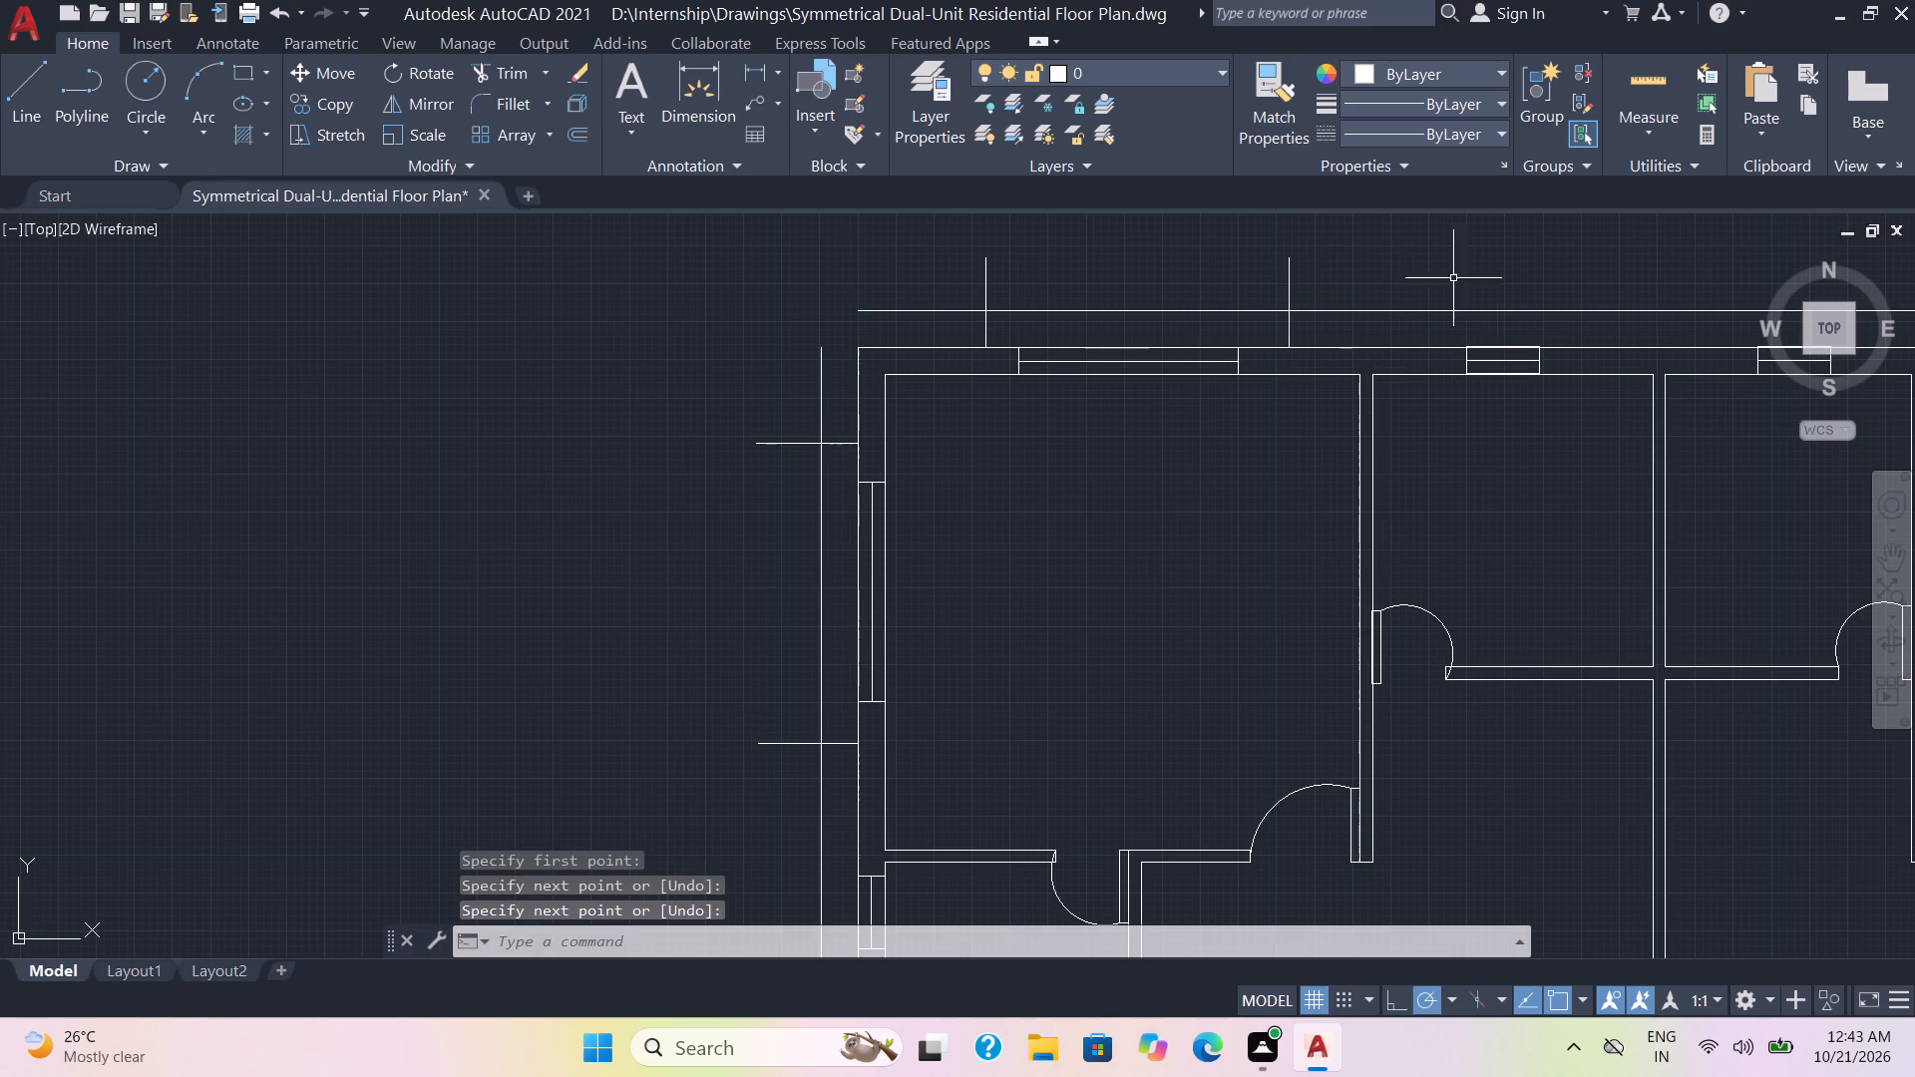
Draw vertical lines across the top offset line to the outer wall, on either side of the left unit's middle-room short window.
key("space")
left_click_drag(1433, 278, 1433, 287)
left_click(1436, 341)
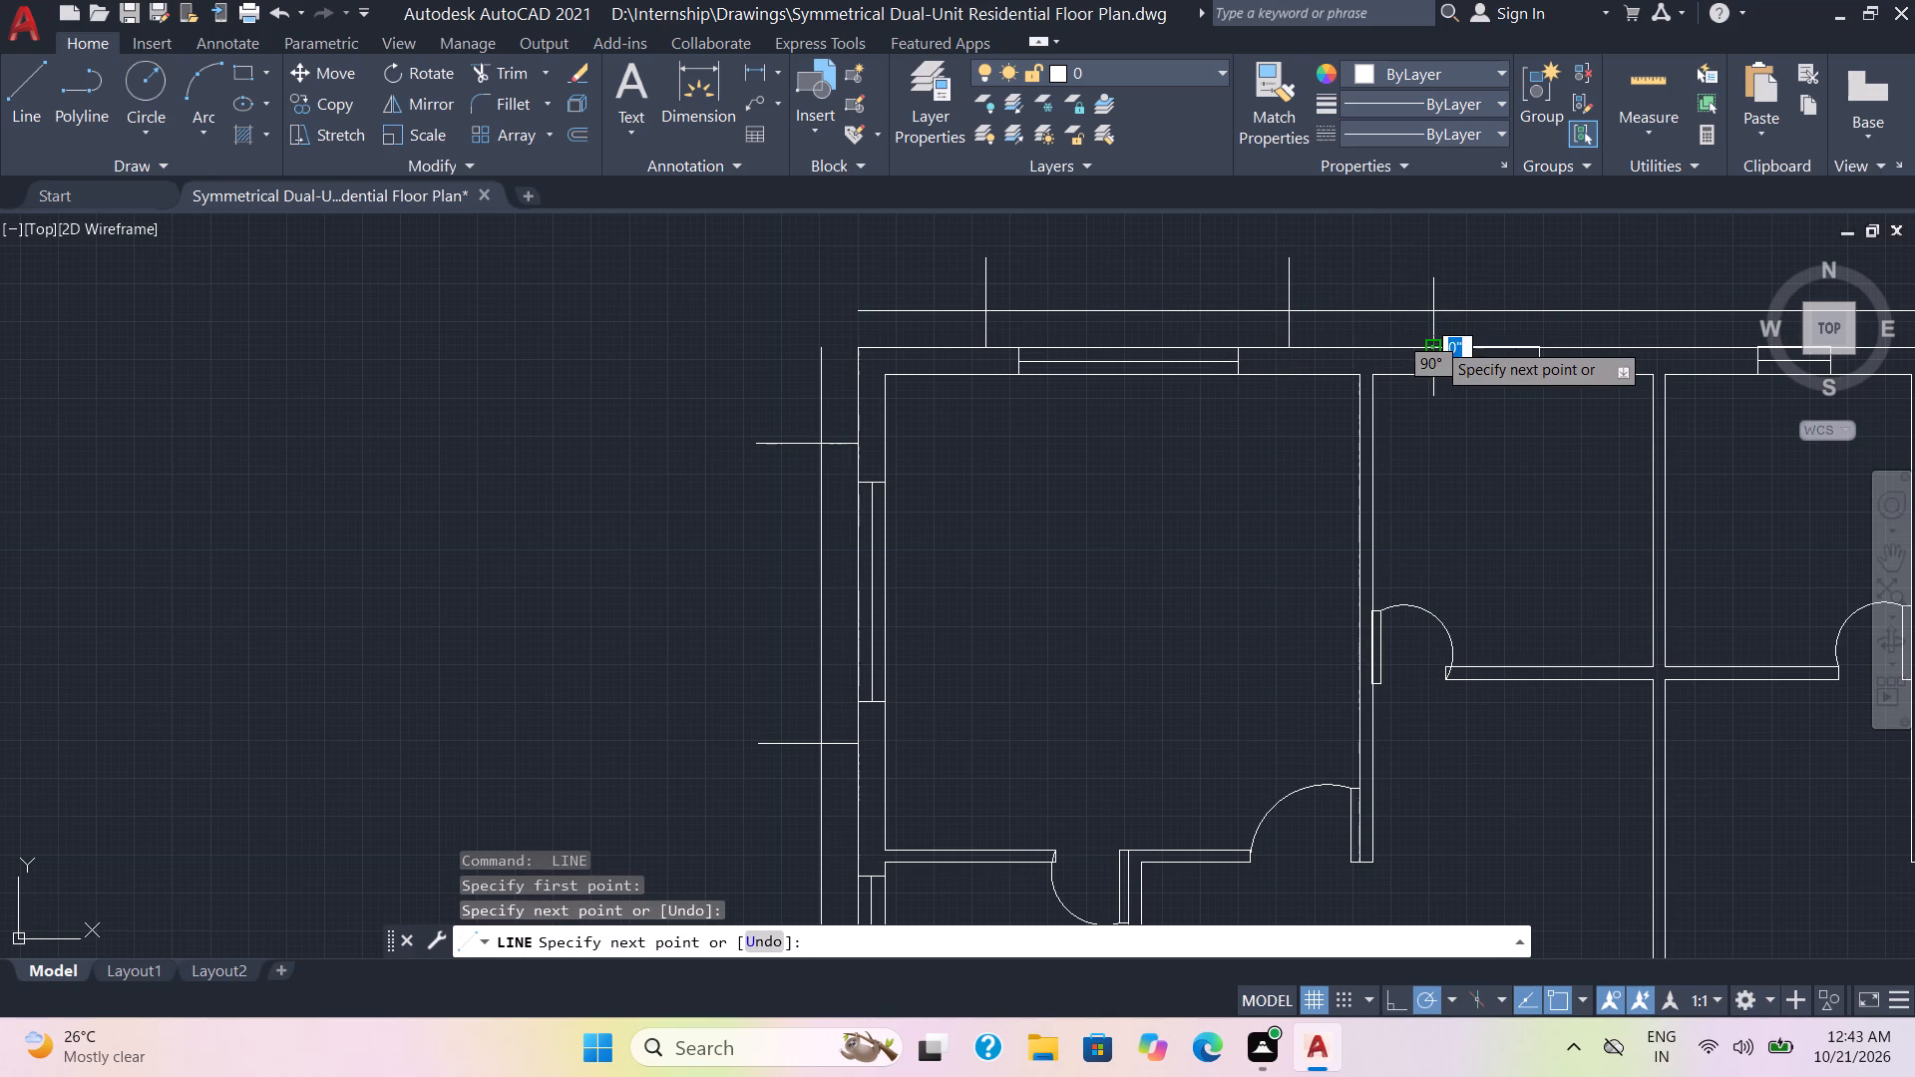
key("space")
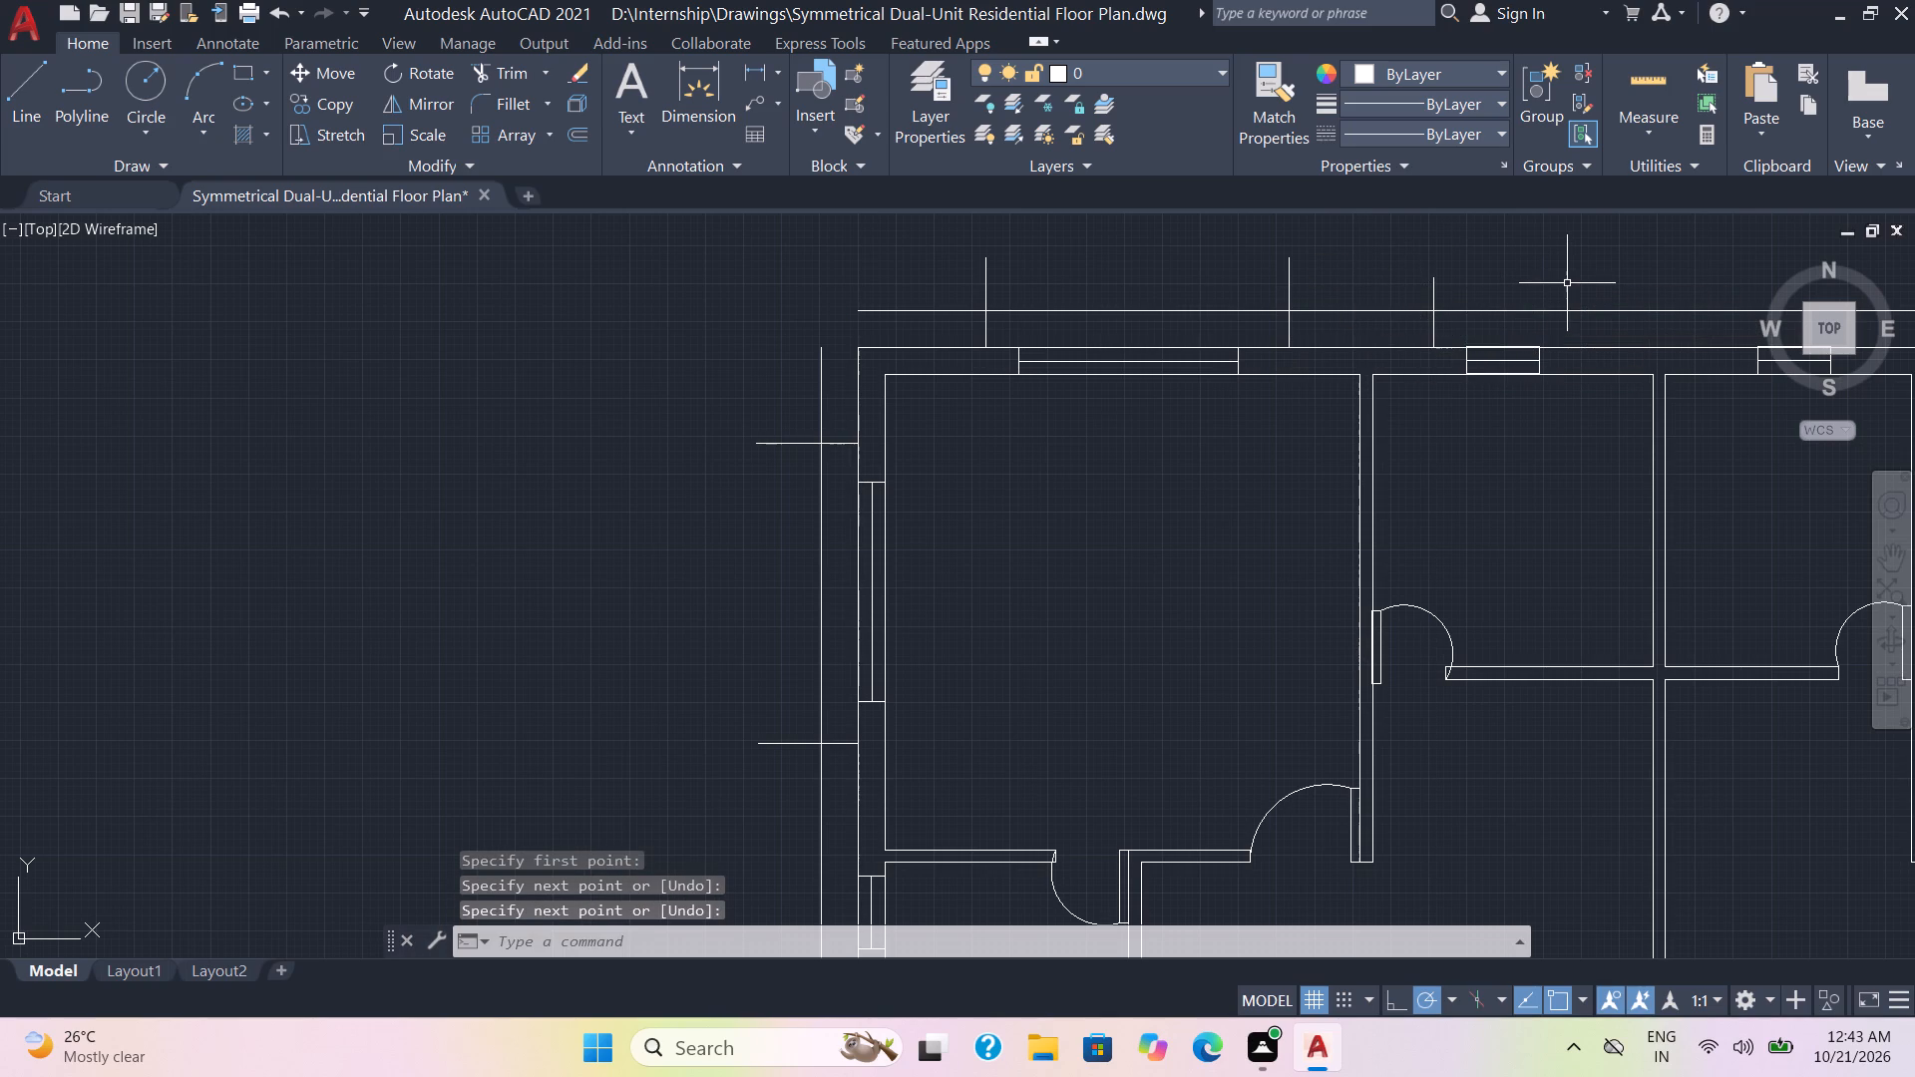
key("space")
left_click(1576, 275)
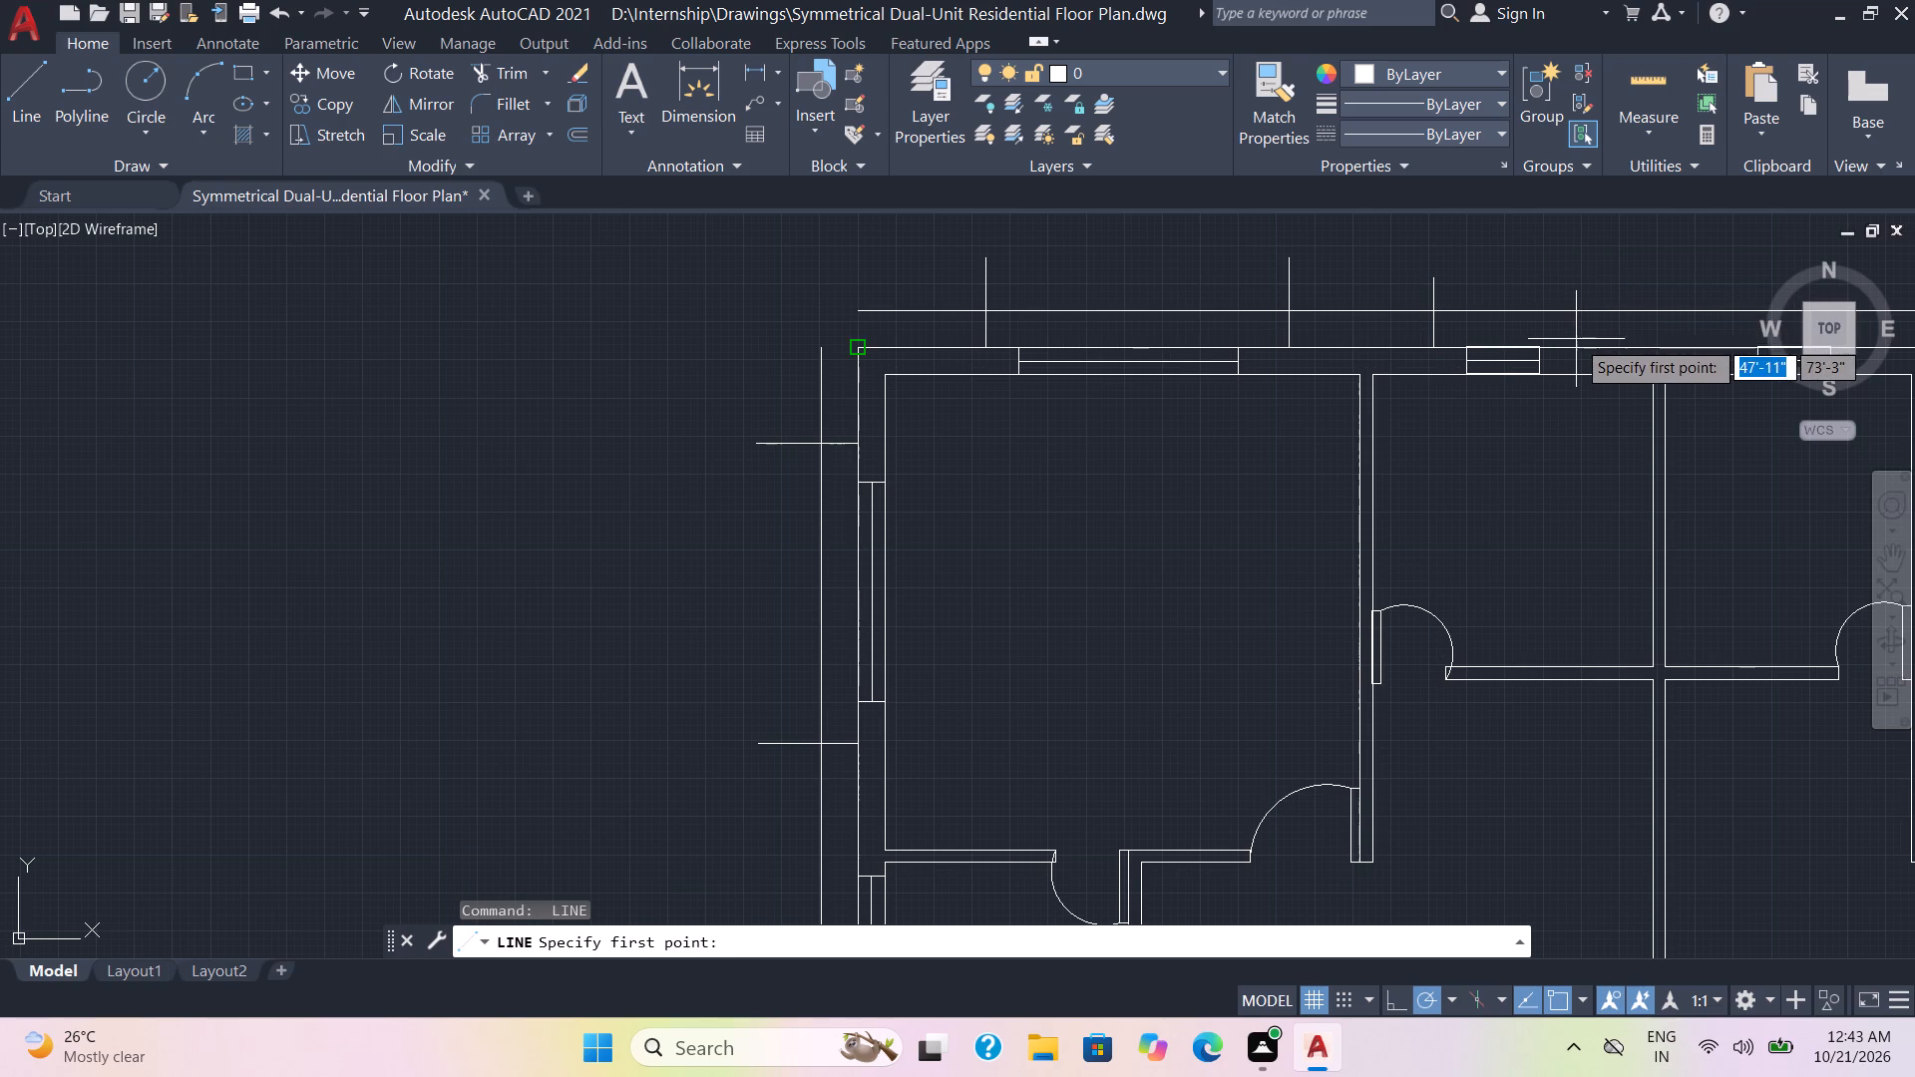
key("space")
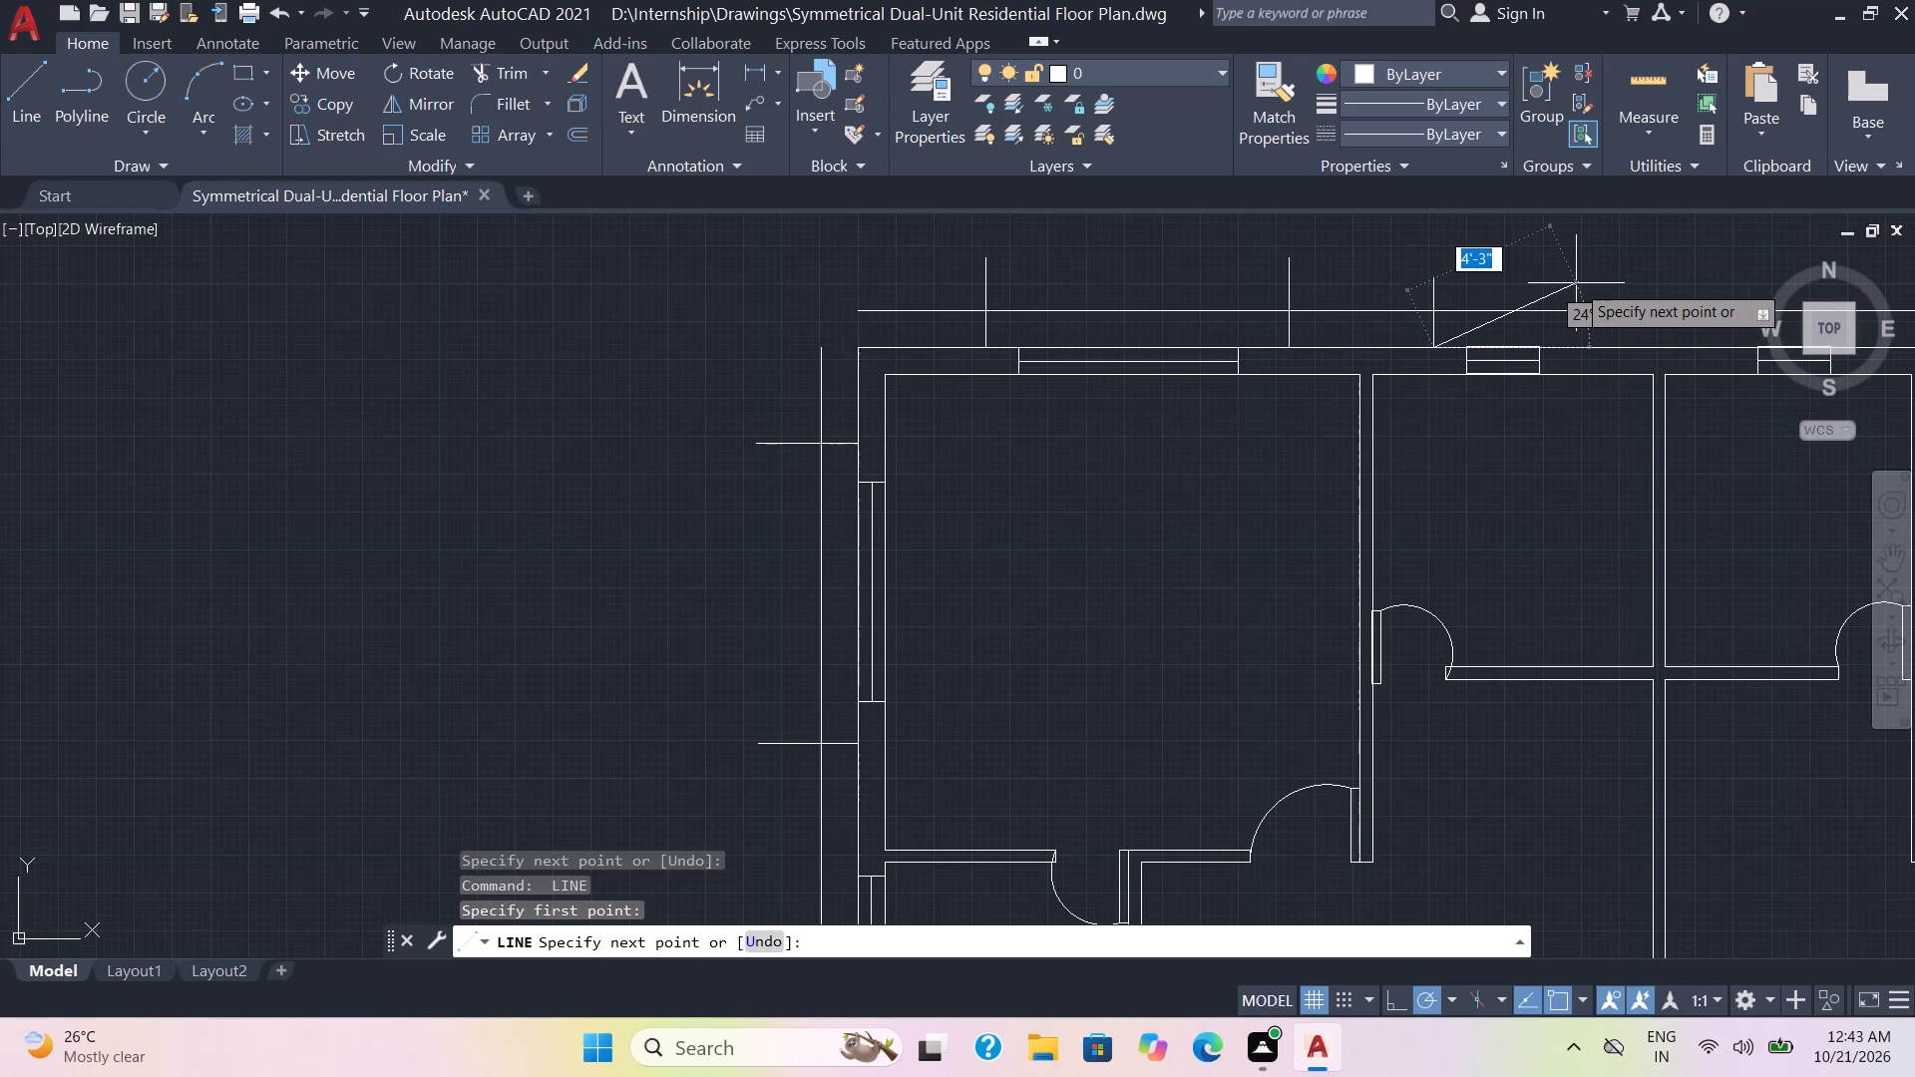
left_click(1568, 274)
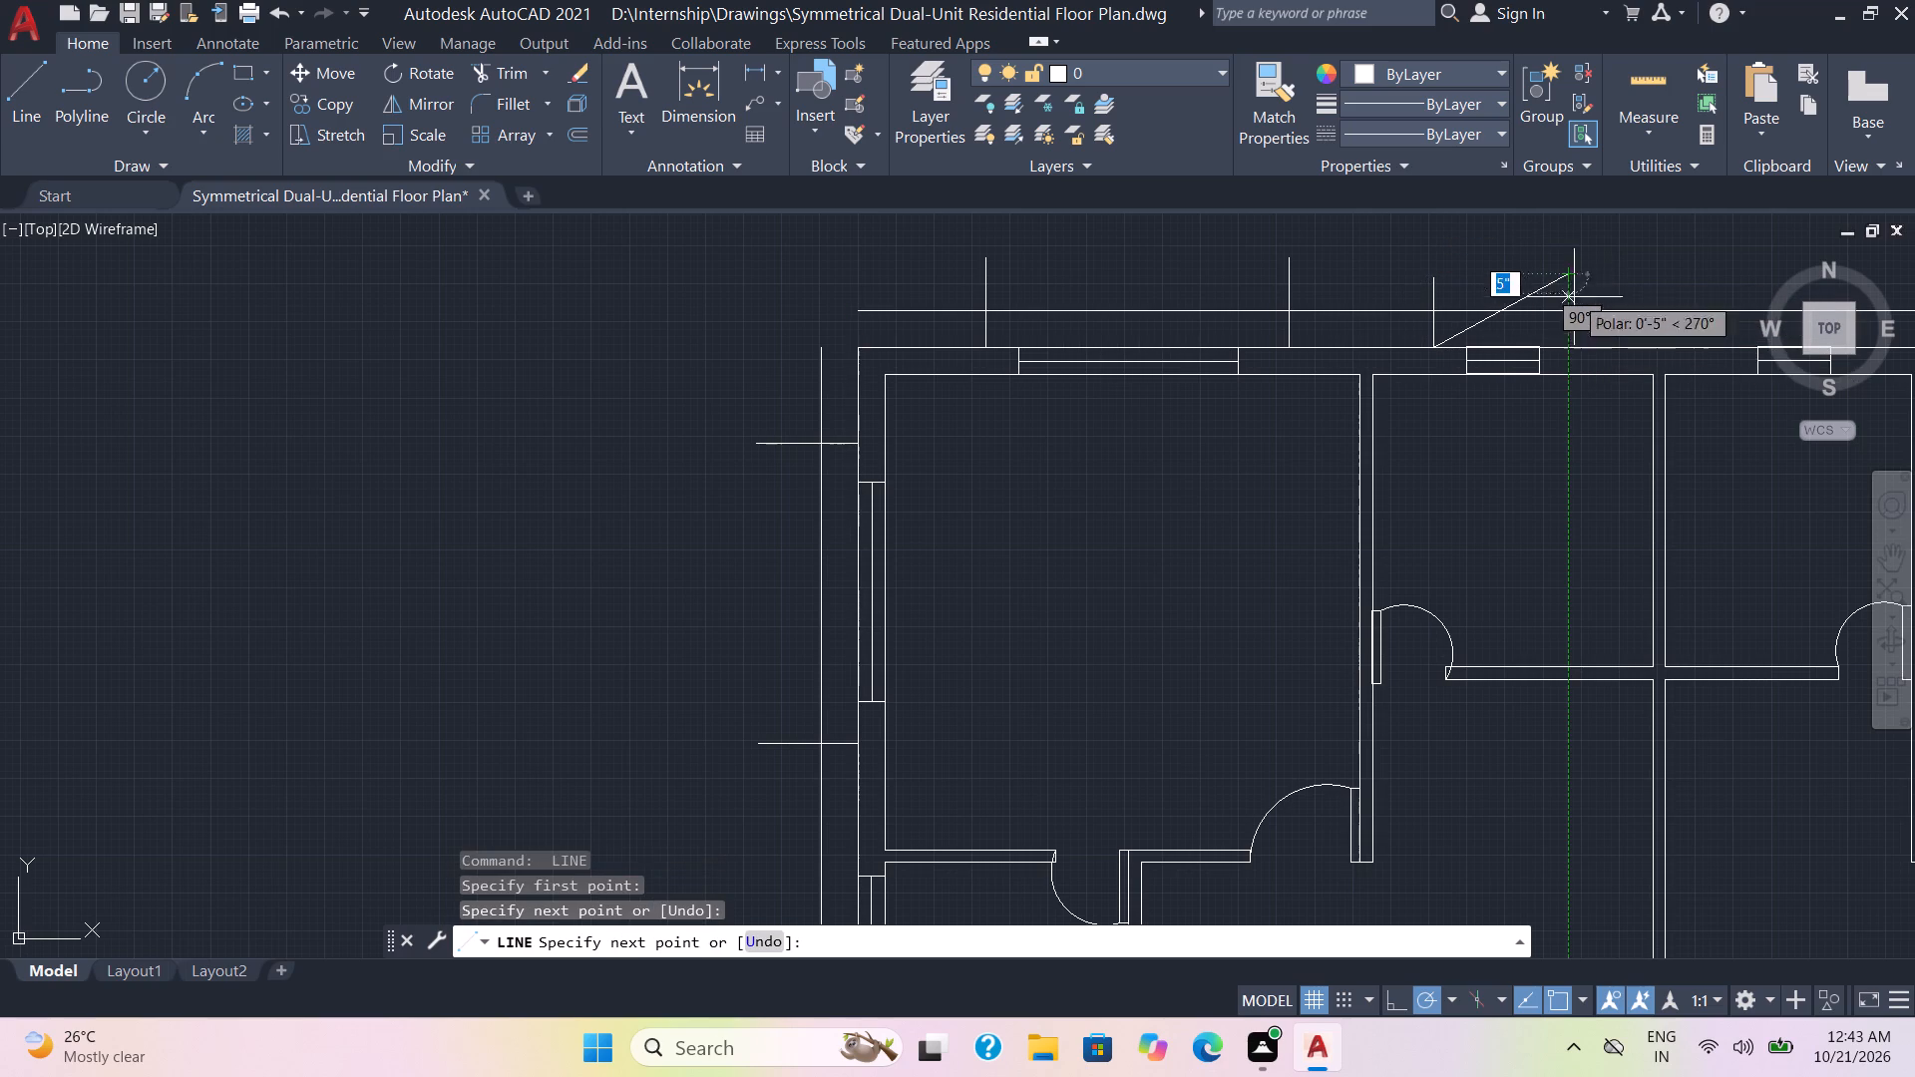
left_click(1573, 338)
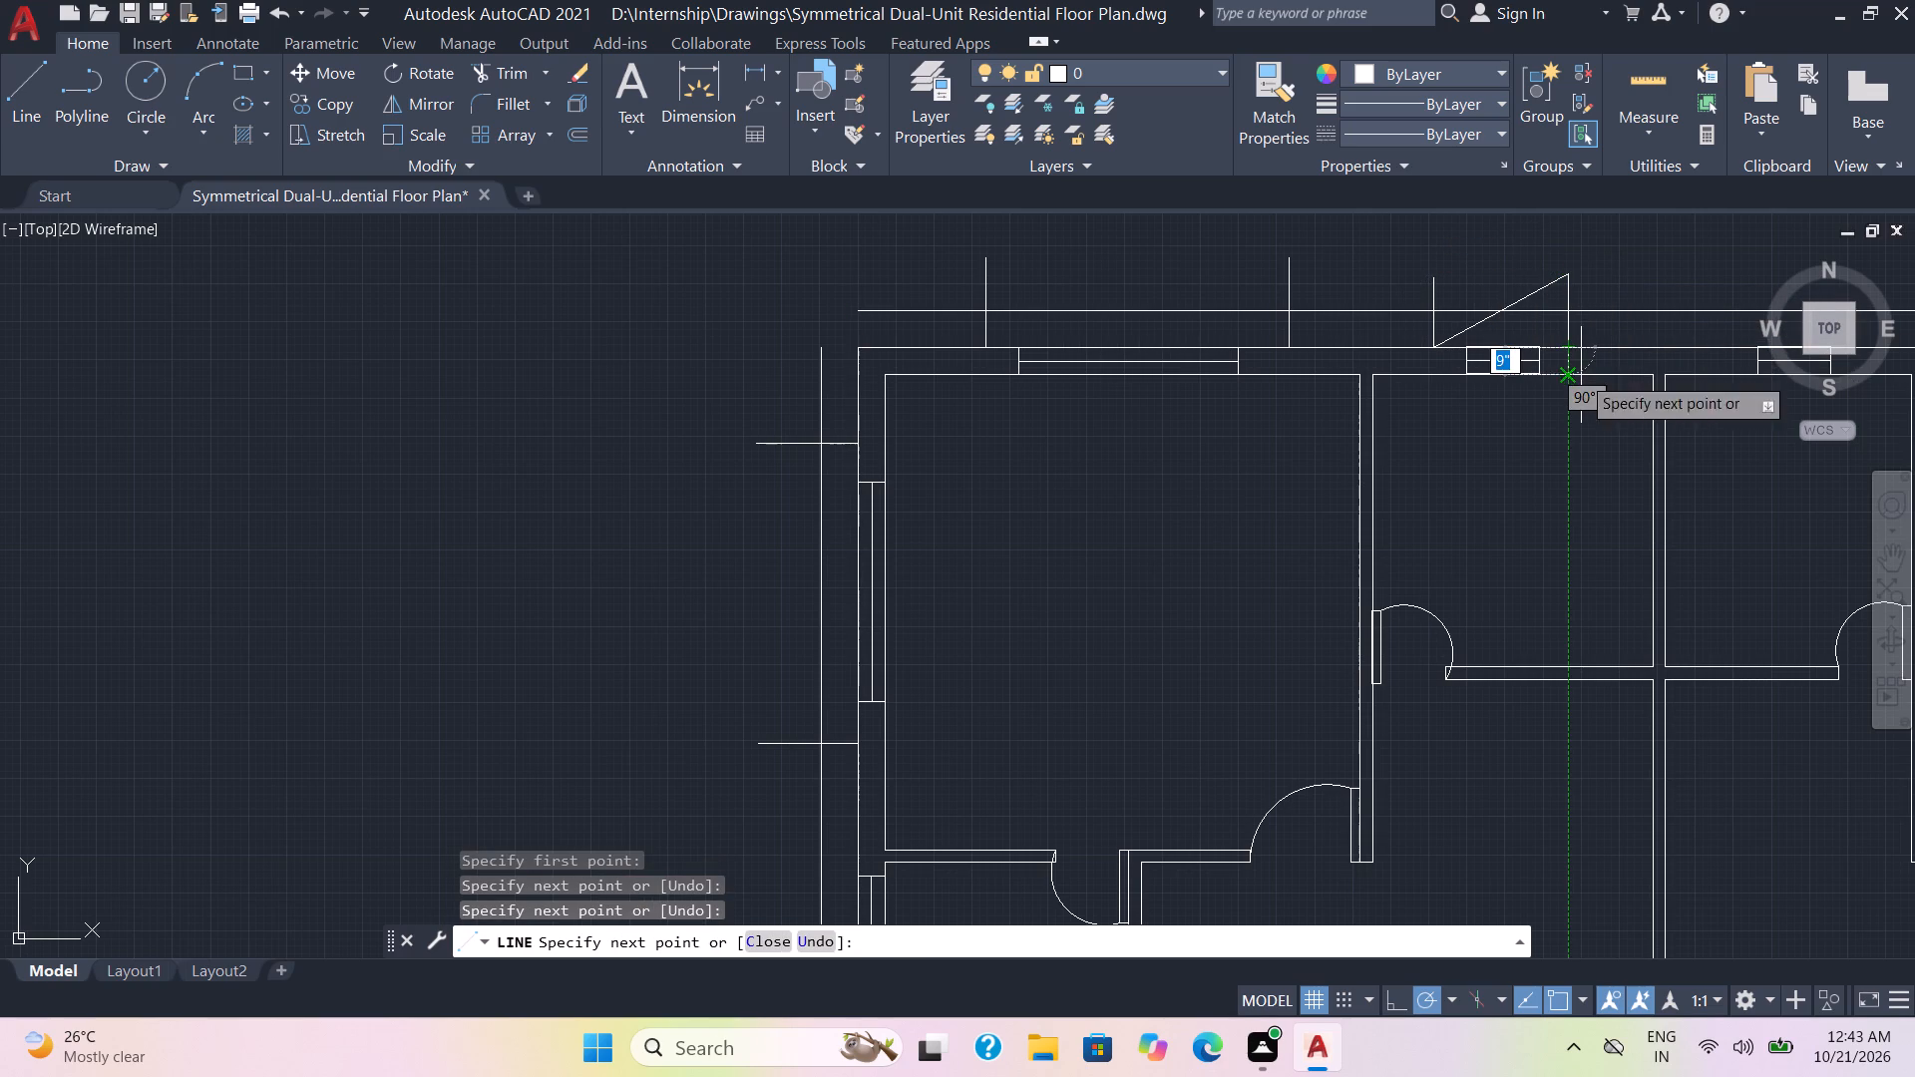
key("space")
middle_click_drag(1592, 475, 1127, 432)
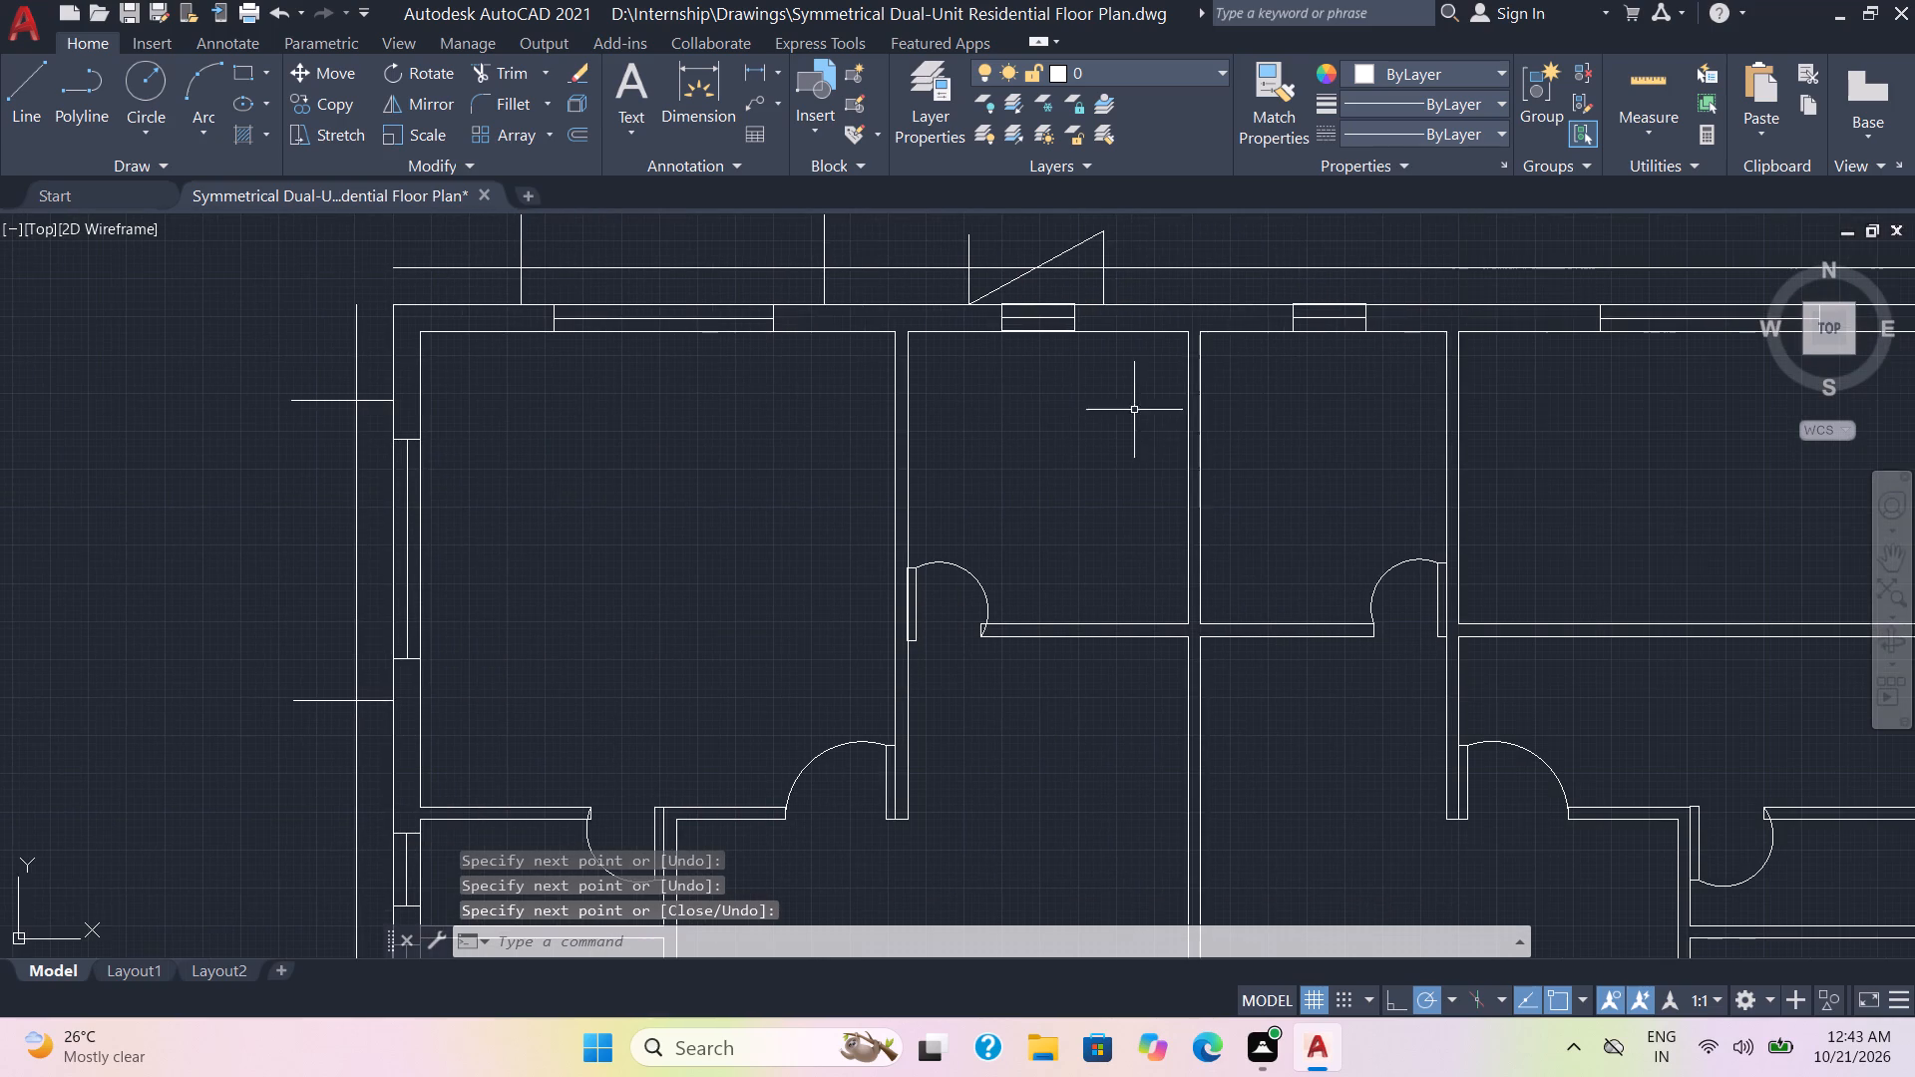
Draw vertical lines across the top offset line to the outer wall, on either side of the right unit's middle-room short window.
key("space")
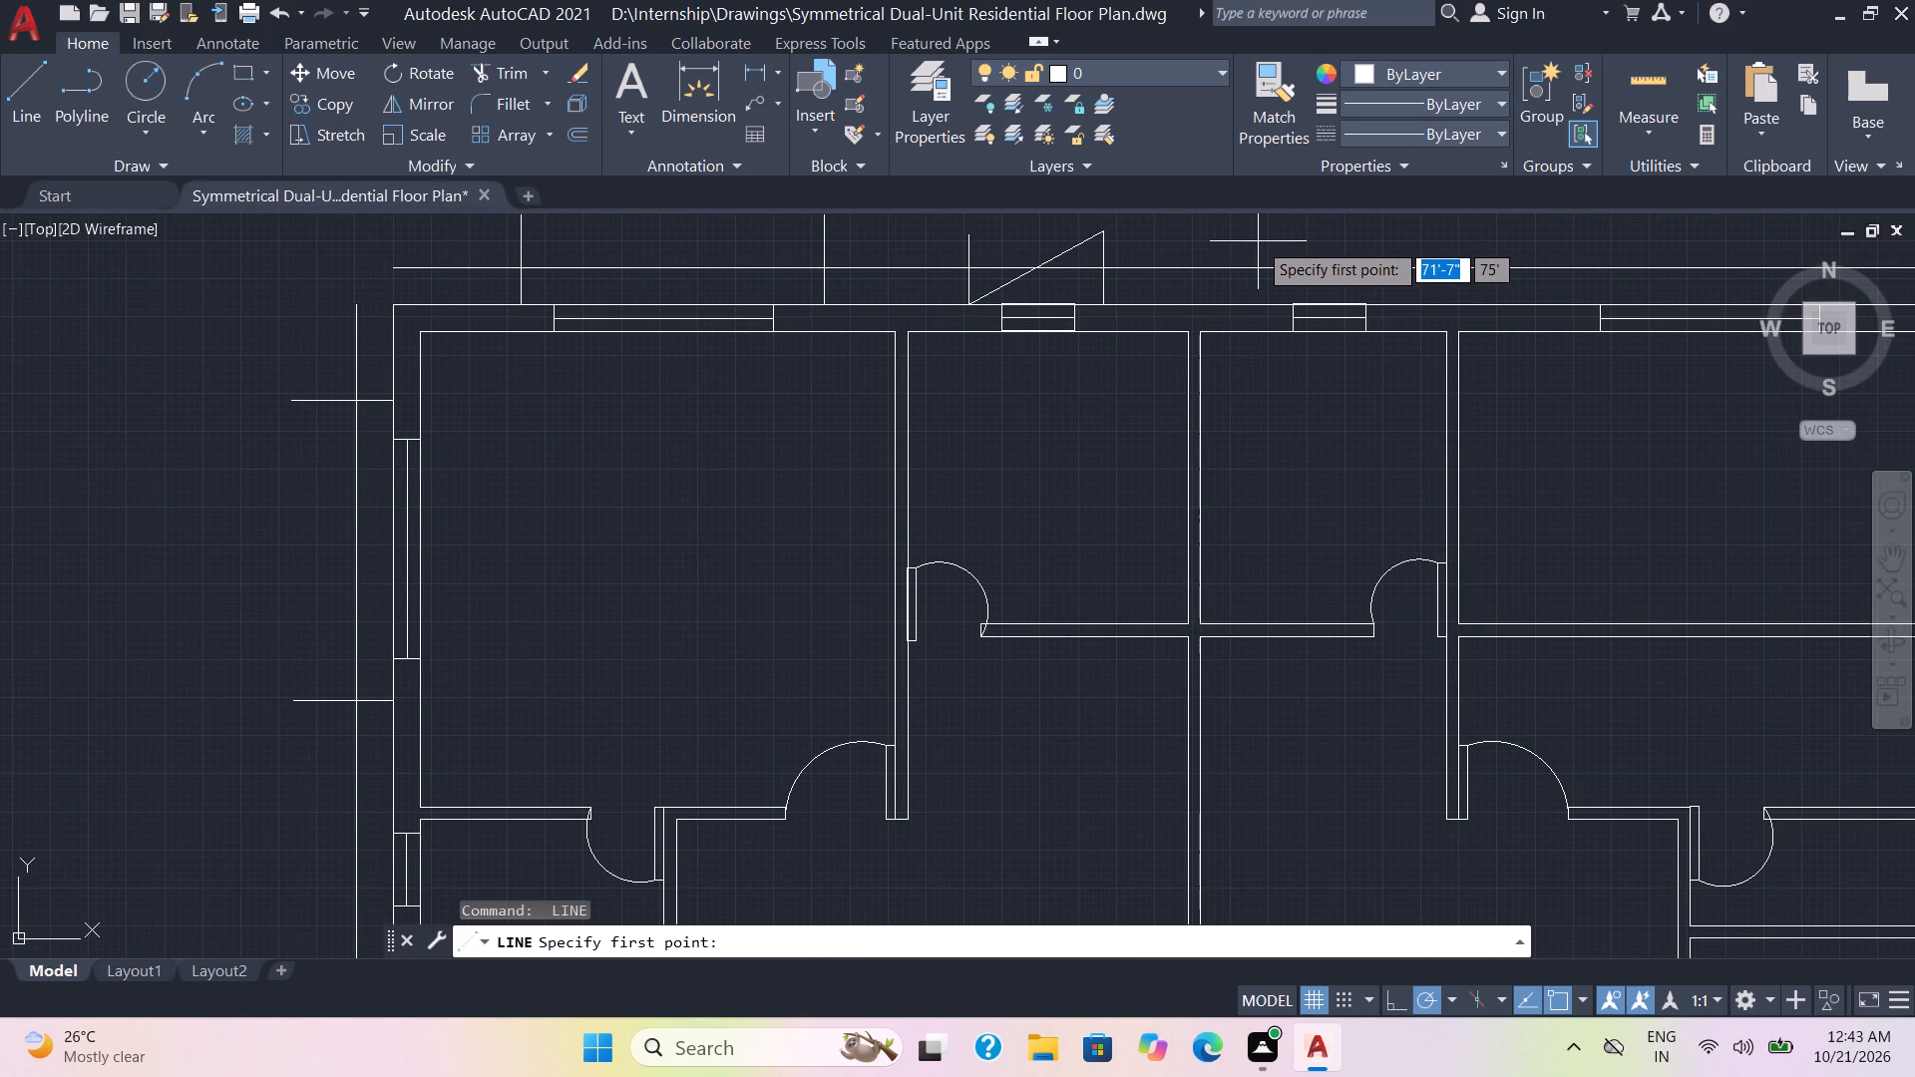
left_click(1258, 241)
left_click(1254, 300)
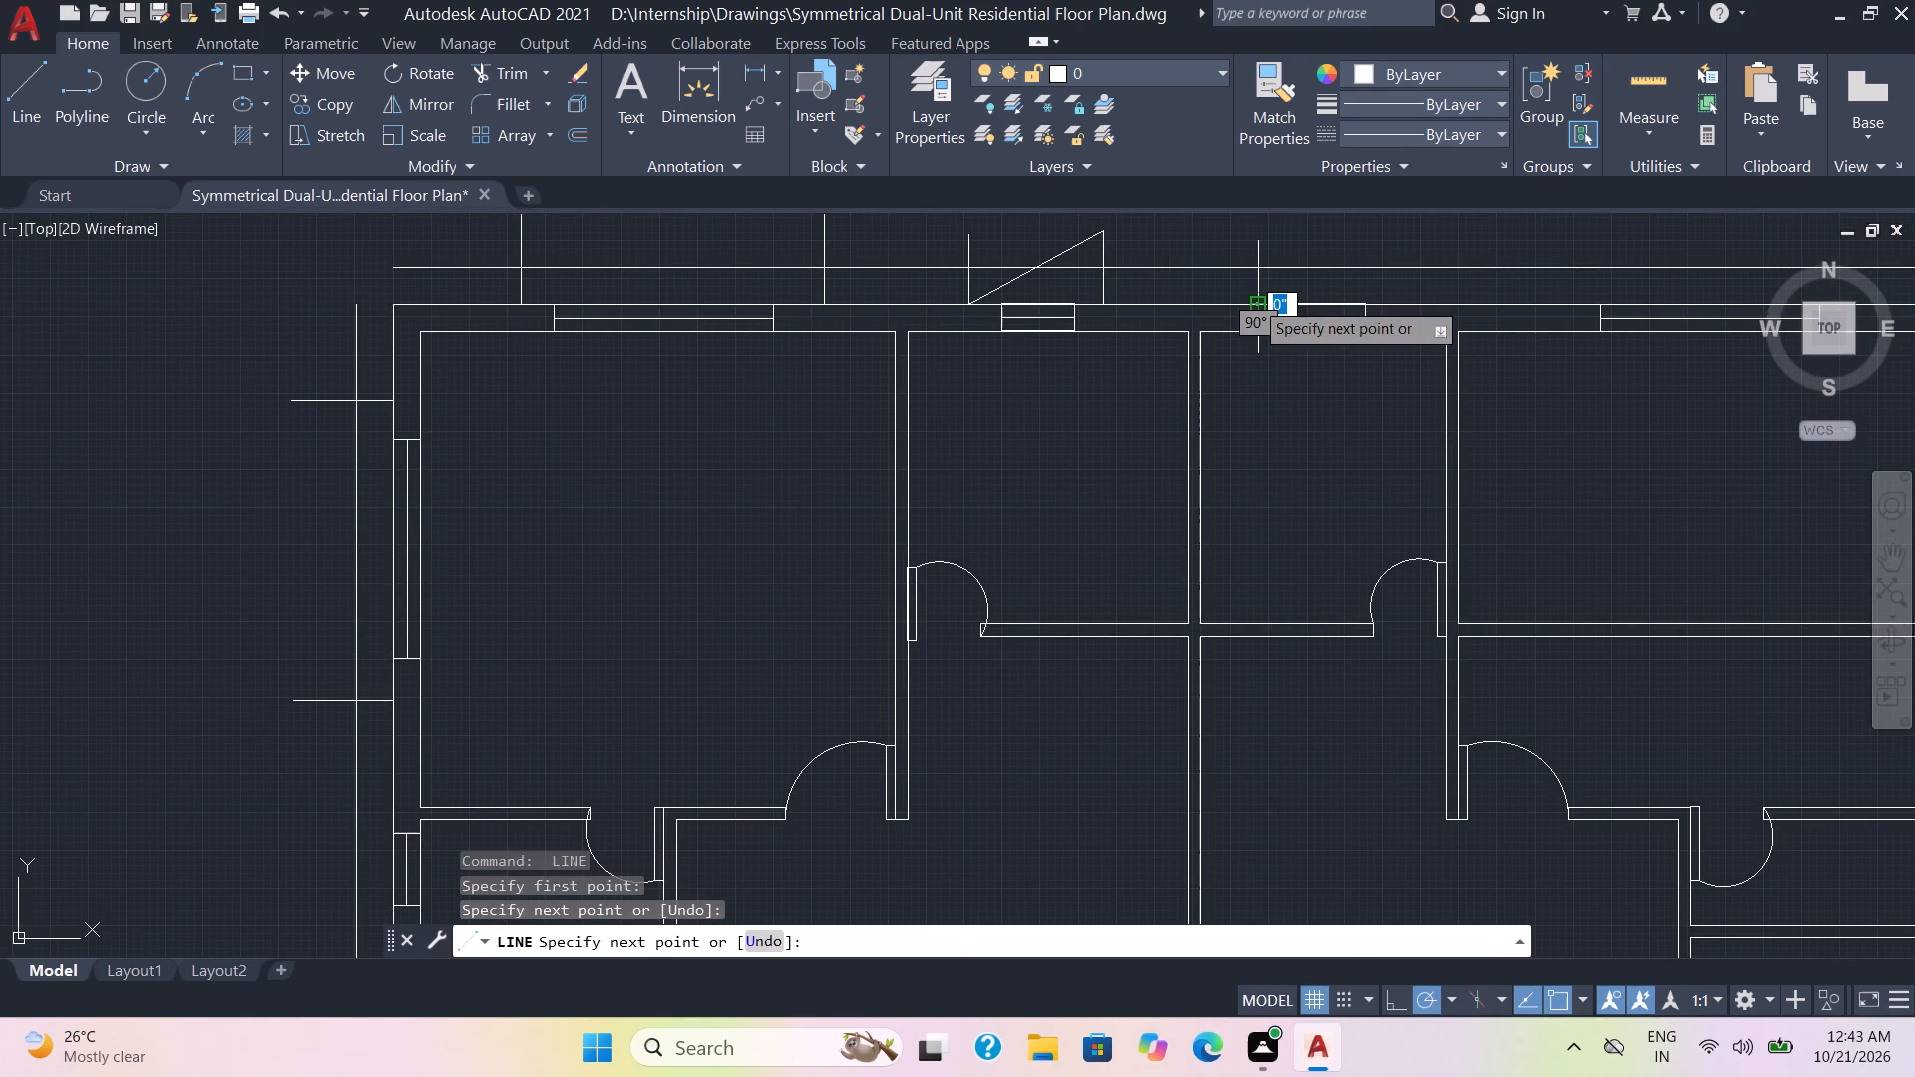
key("space")
key("space")
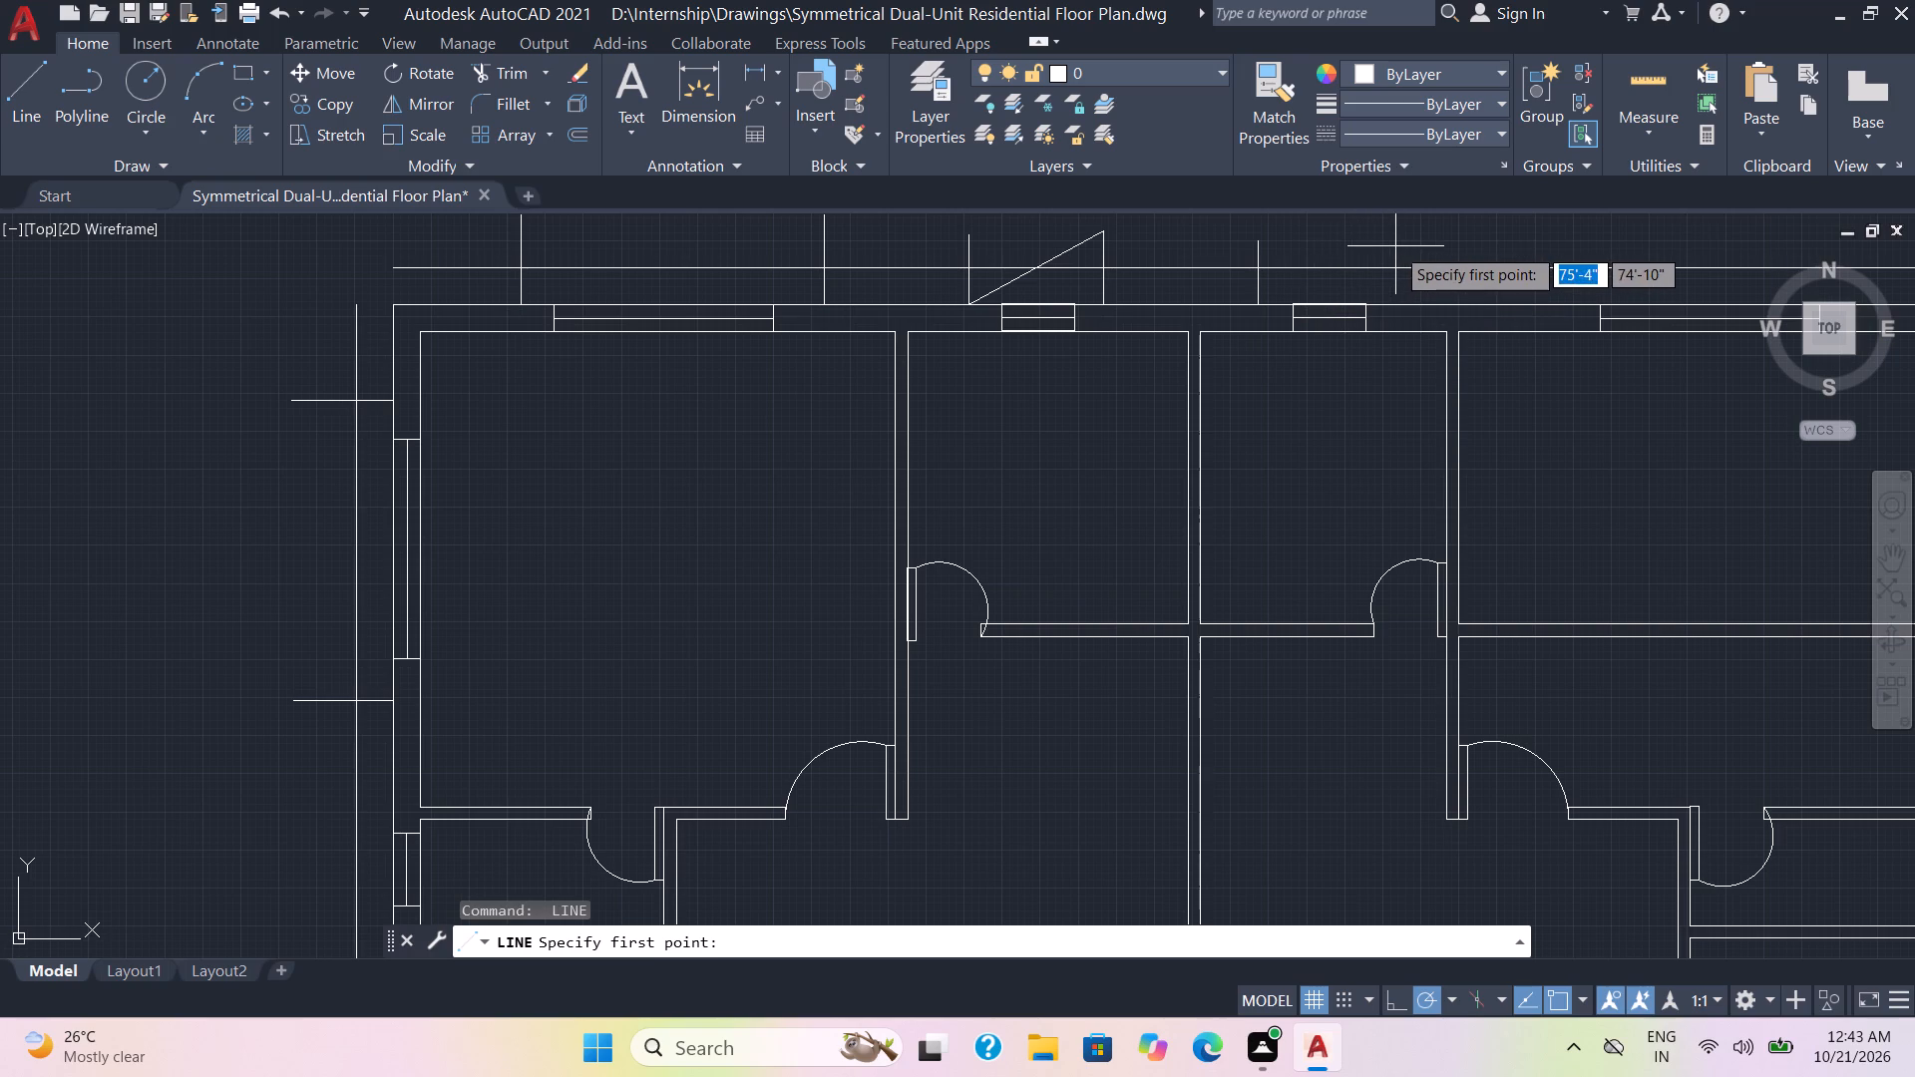
left_click(1399, 234)
left_click(1399, 299)
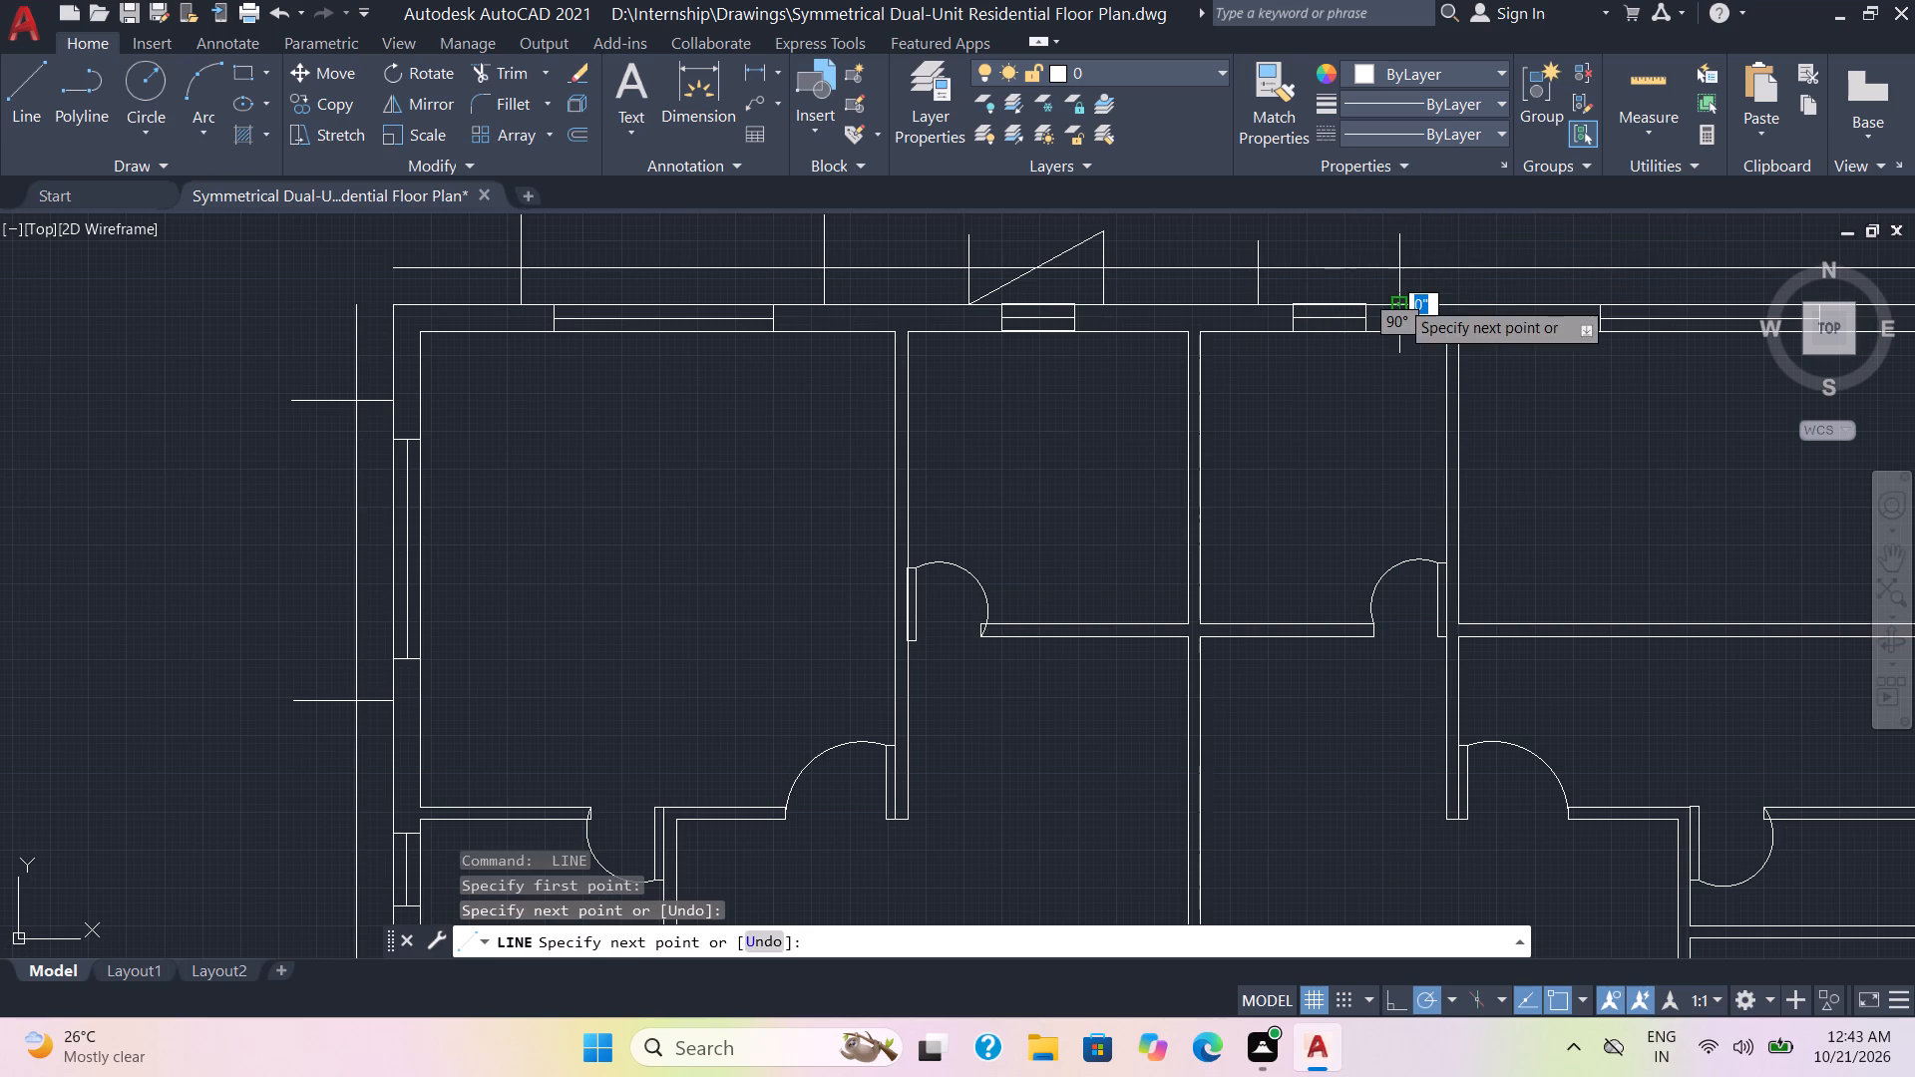
key("space")
Draw two vertical lines across the top offset line to the outer wall, on either side of the upper-right room's top window.
key("space")
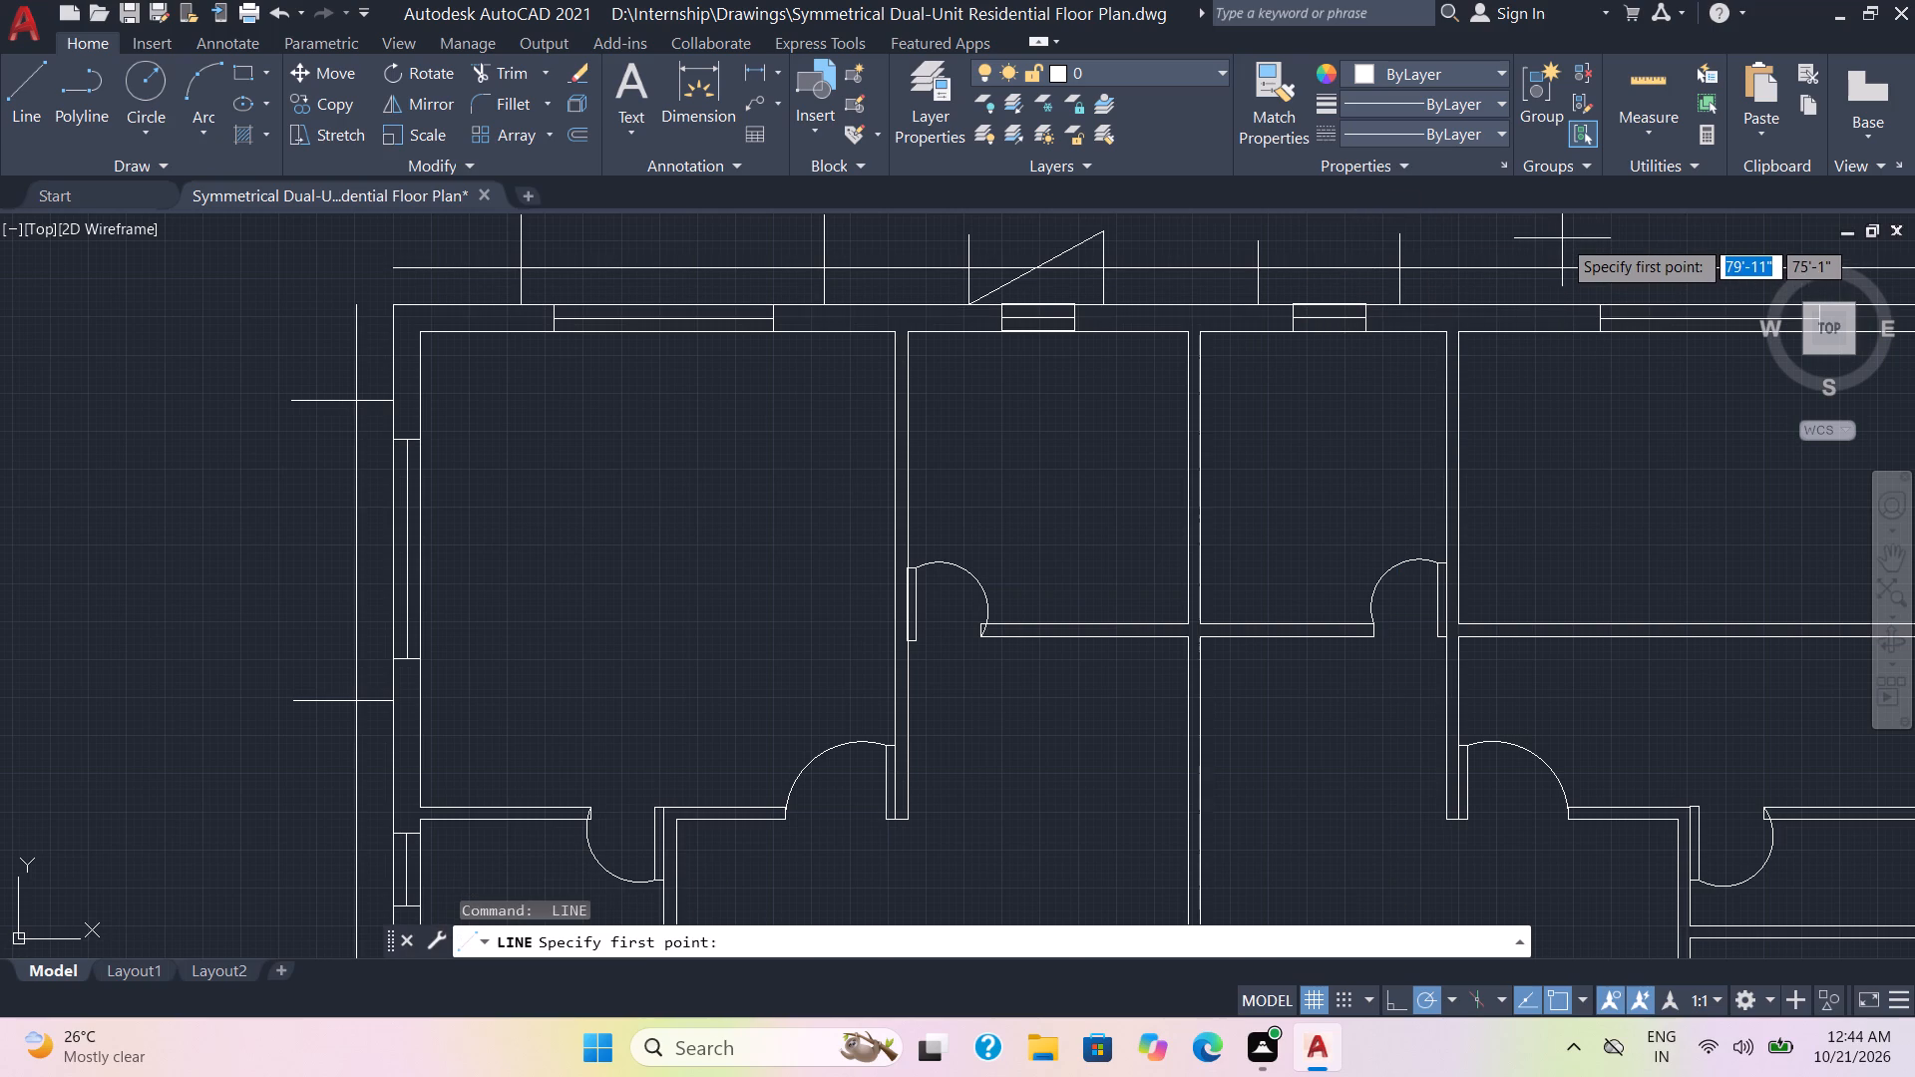
left_click(1562, 238)
left_click(1564, 295)
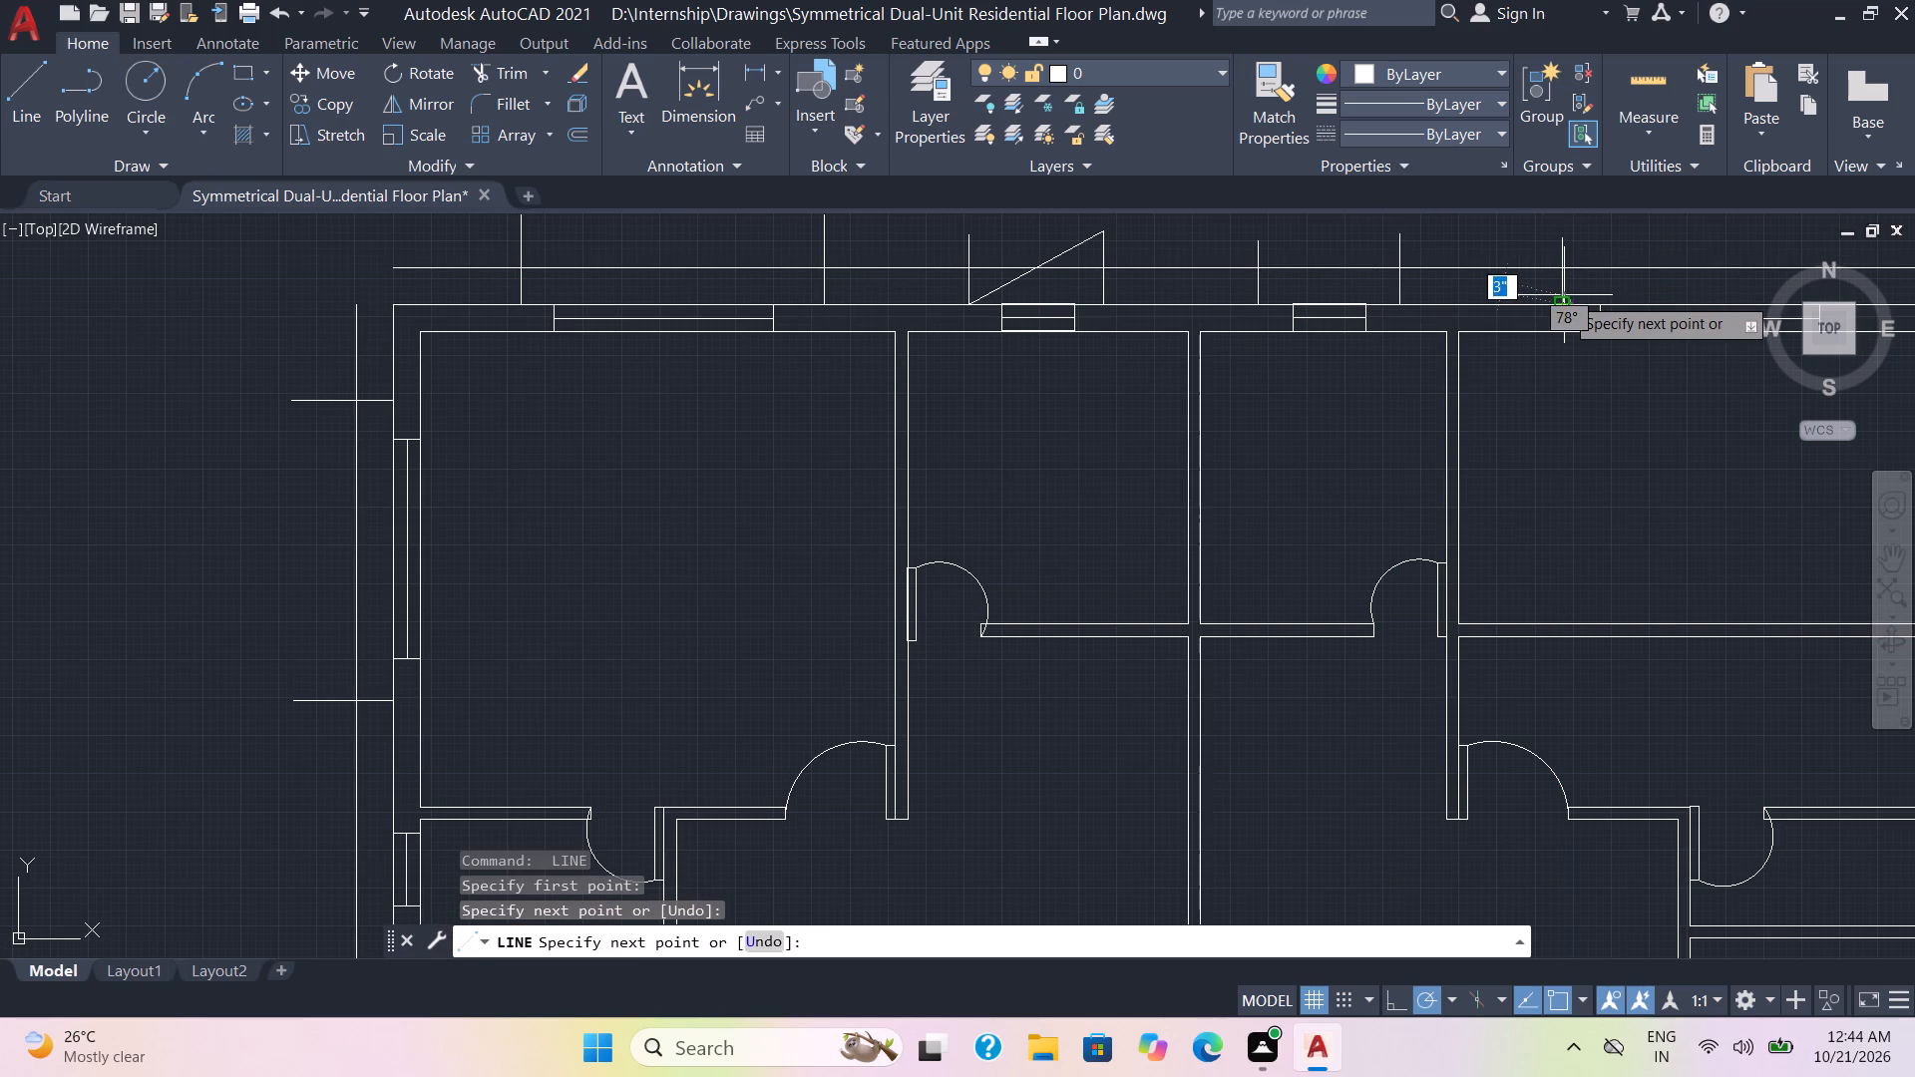
key("space")
middle_click_drag(1635, 303, 1224, 341)
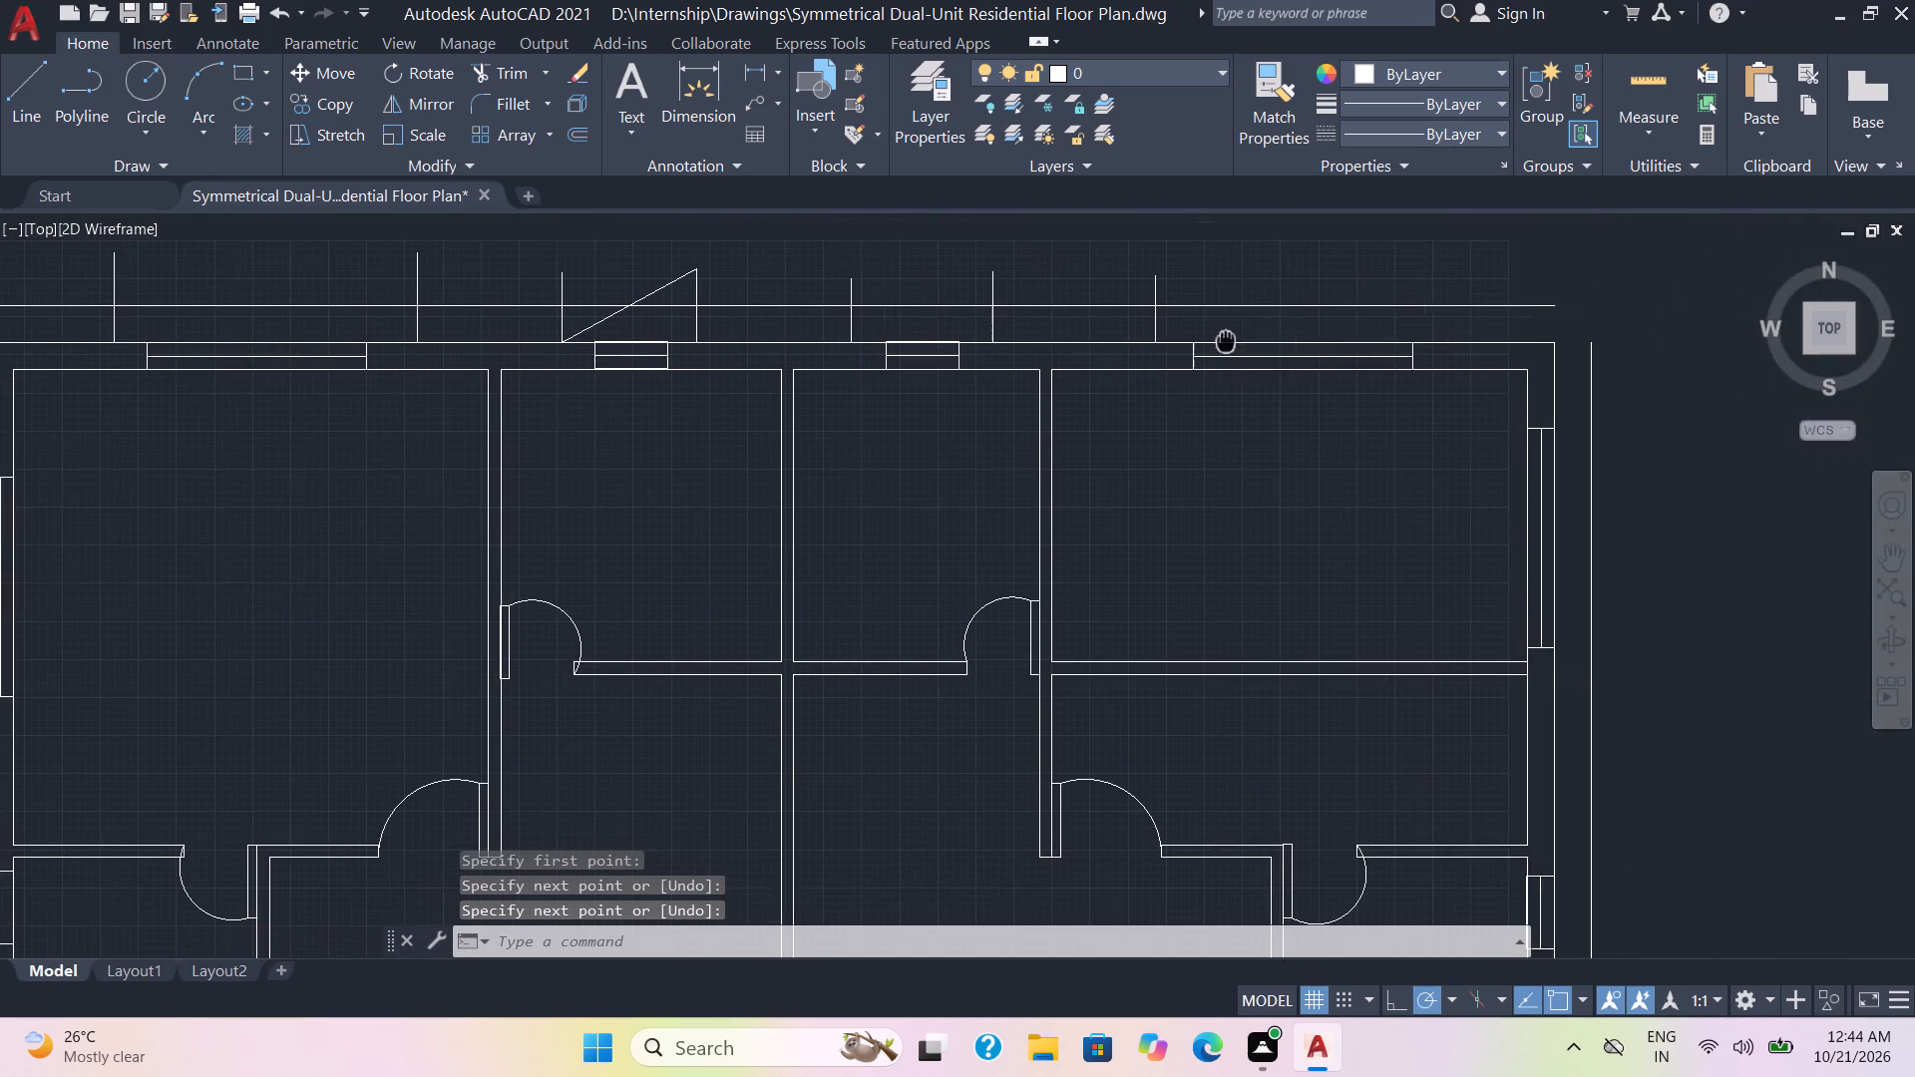
middle_click_drag(1224, 341, 1216, 341)
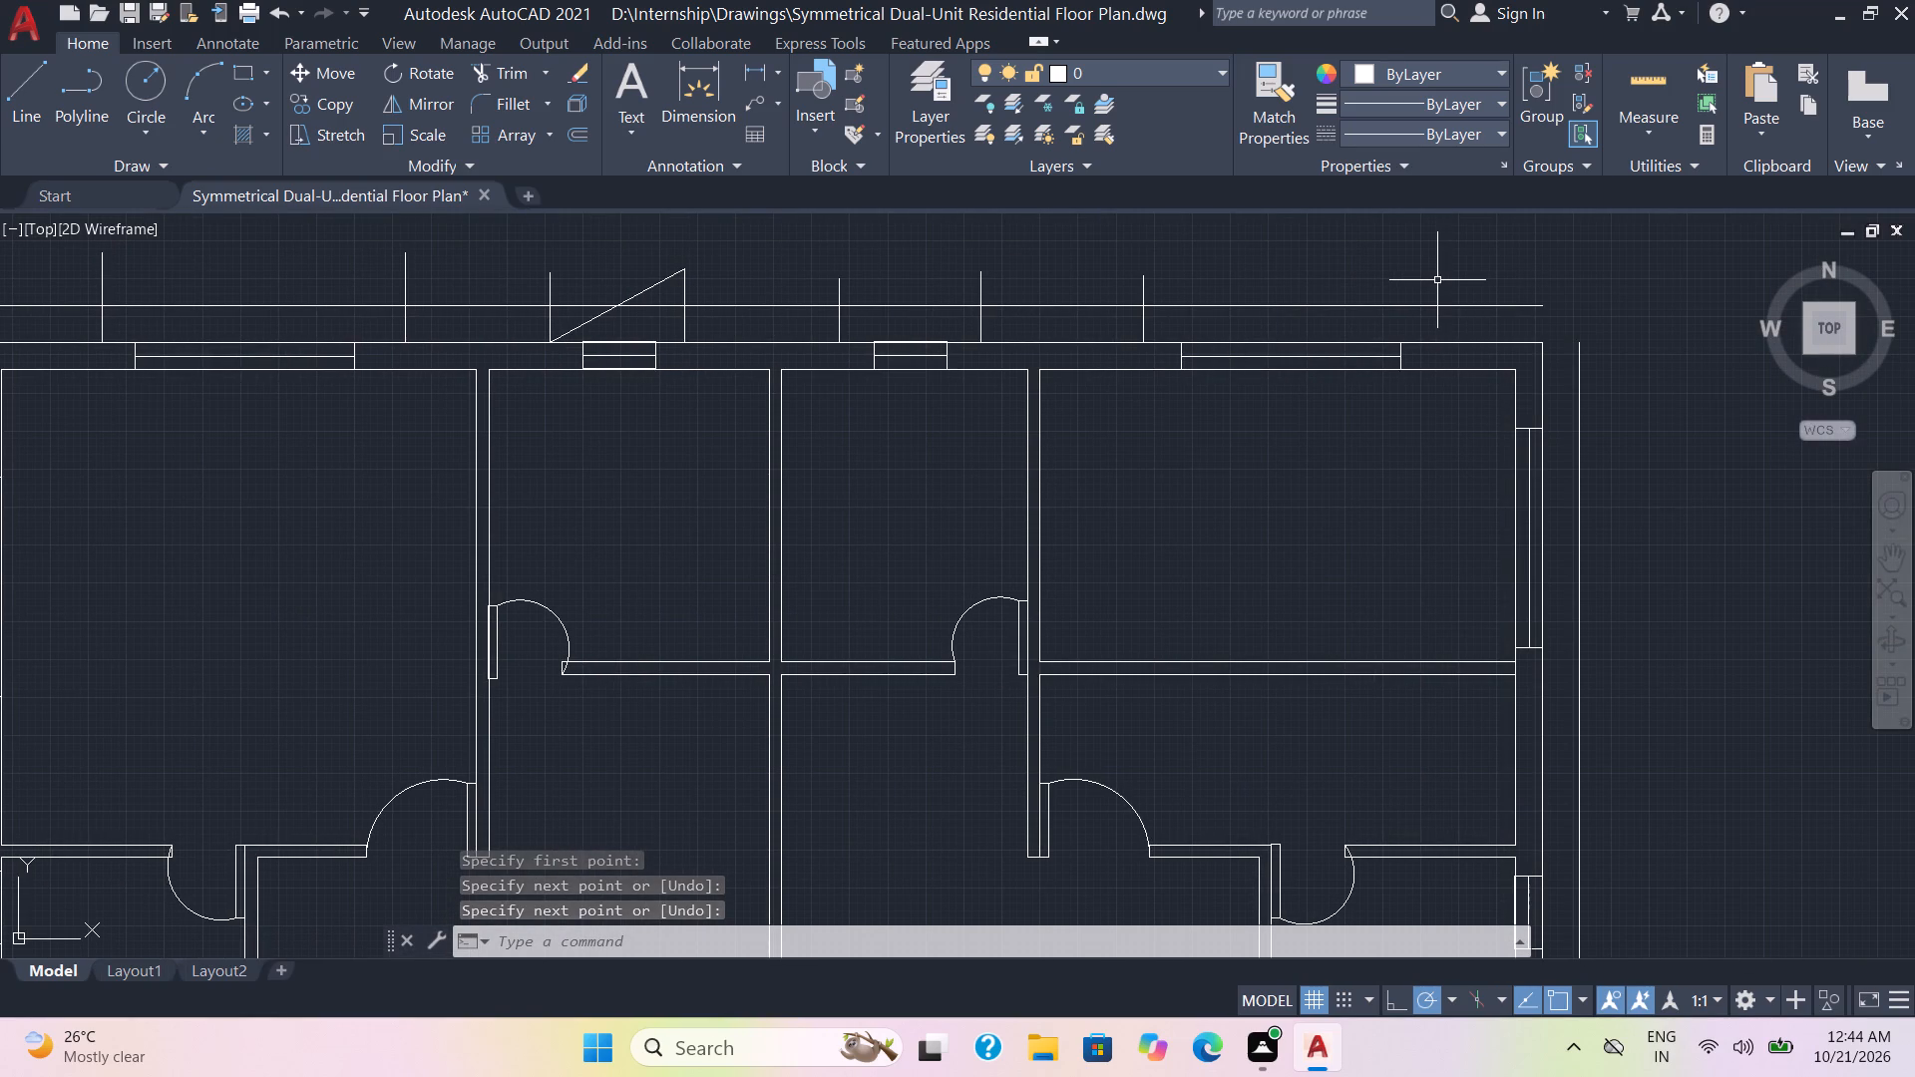
key("space")
left_click(1432, 276)
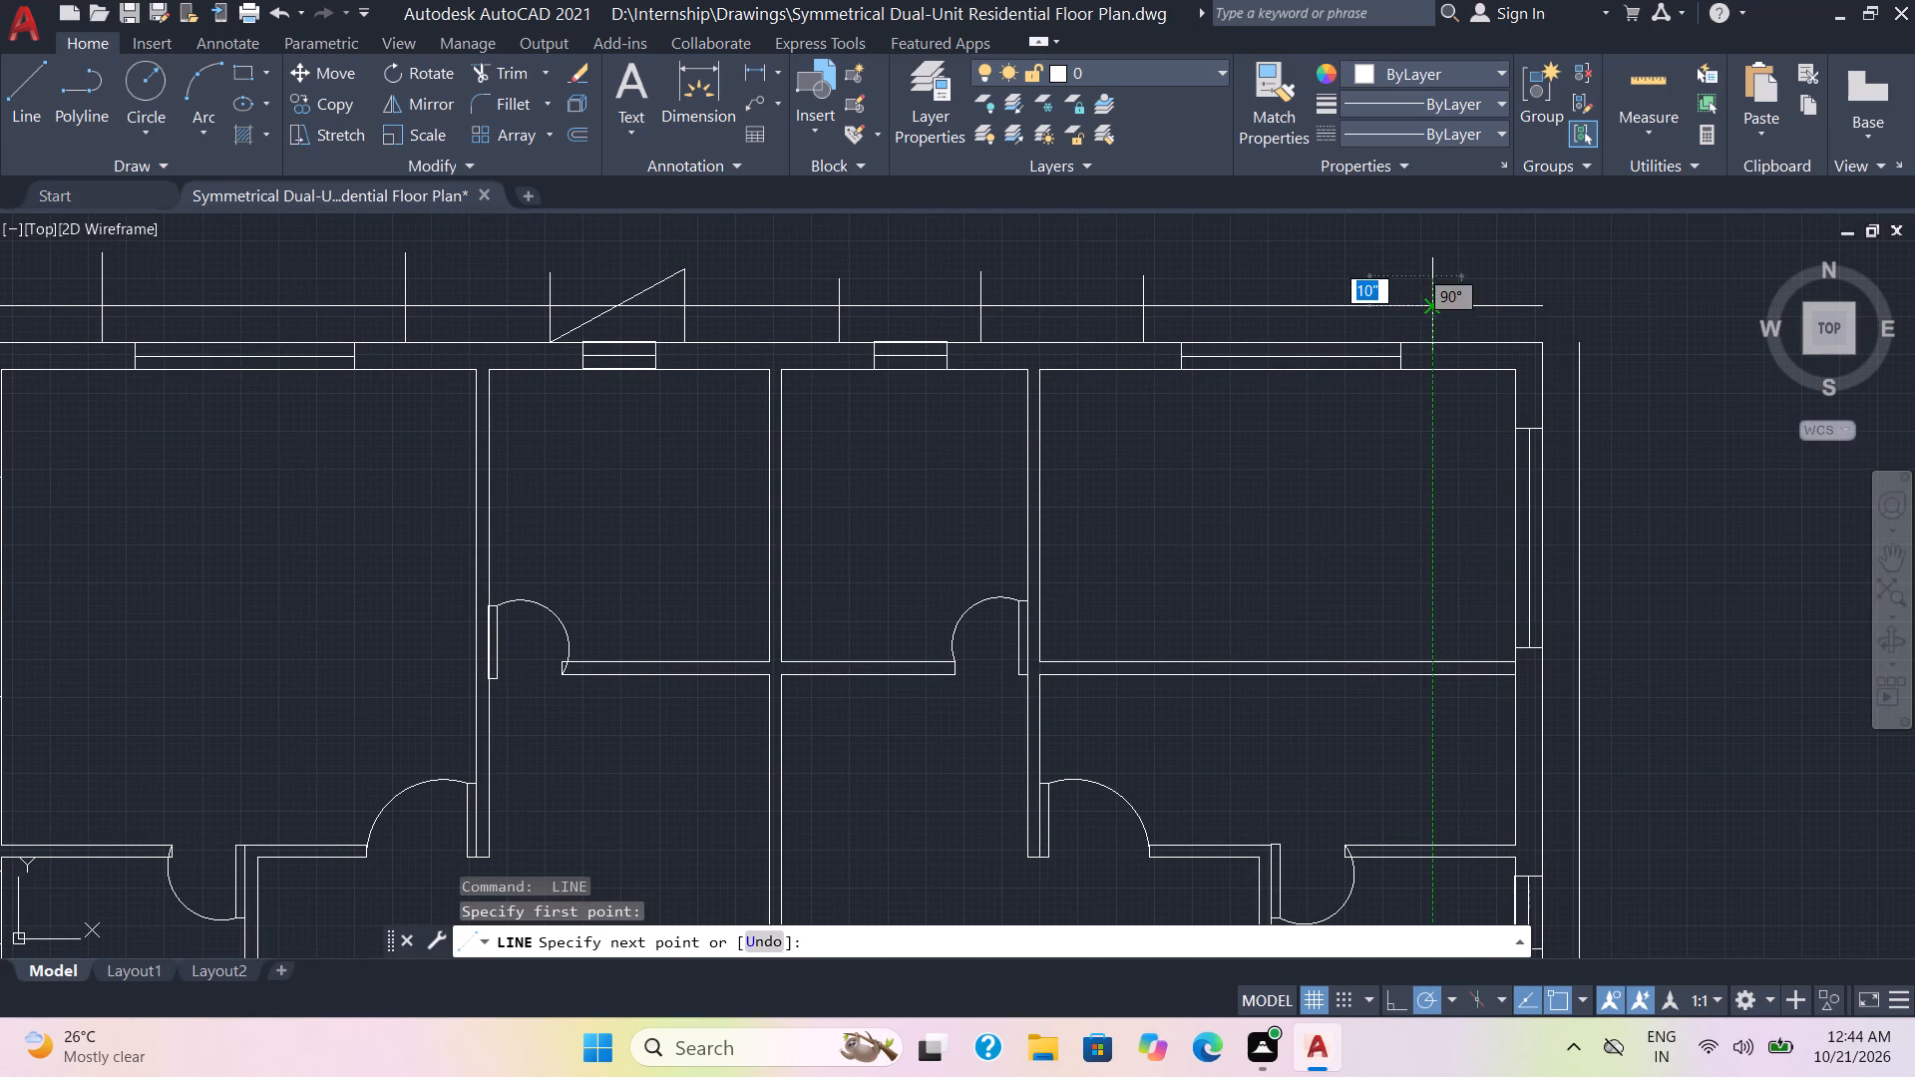
left_click(1429, 338)
key("space")
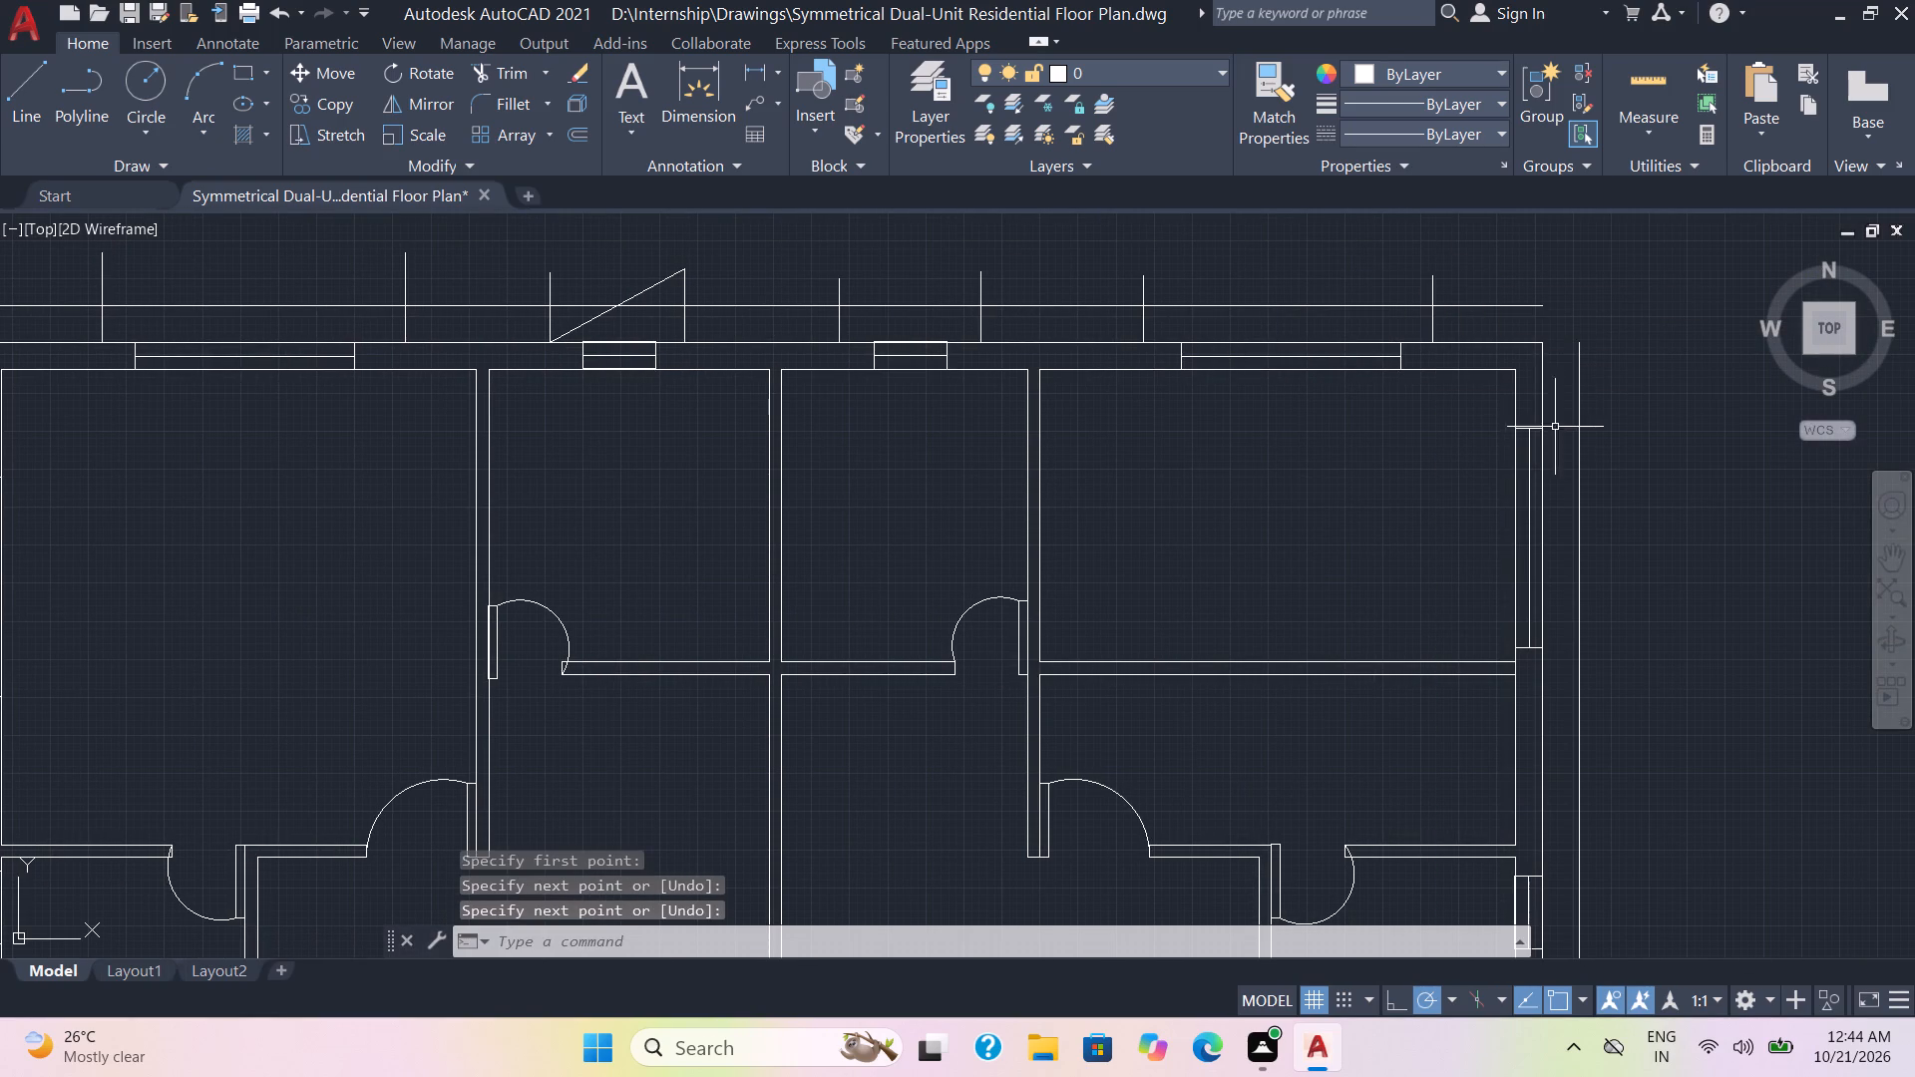
Draw a horizontal line across the right offset line to the outer wall, above the upper-right room's side window.
key("space")
left_click(1625, 391)
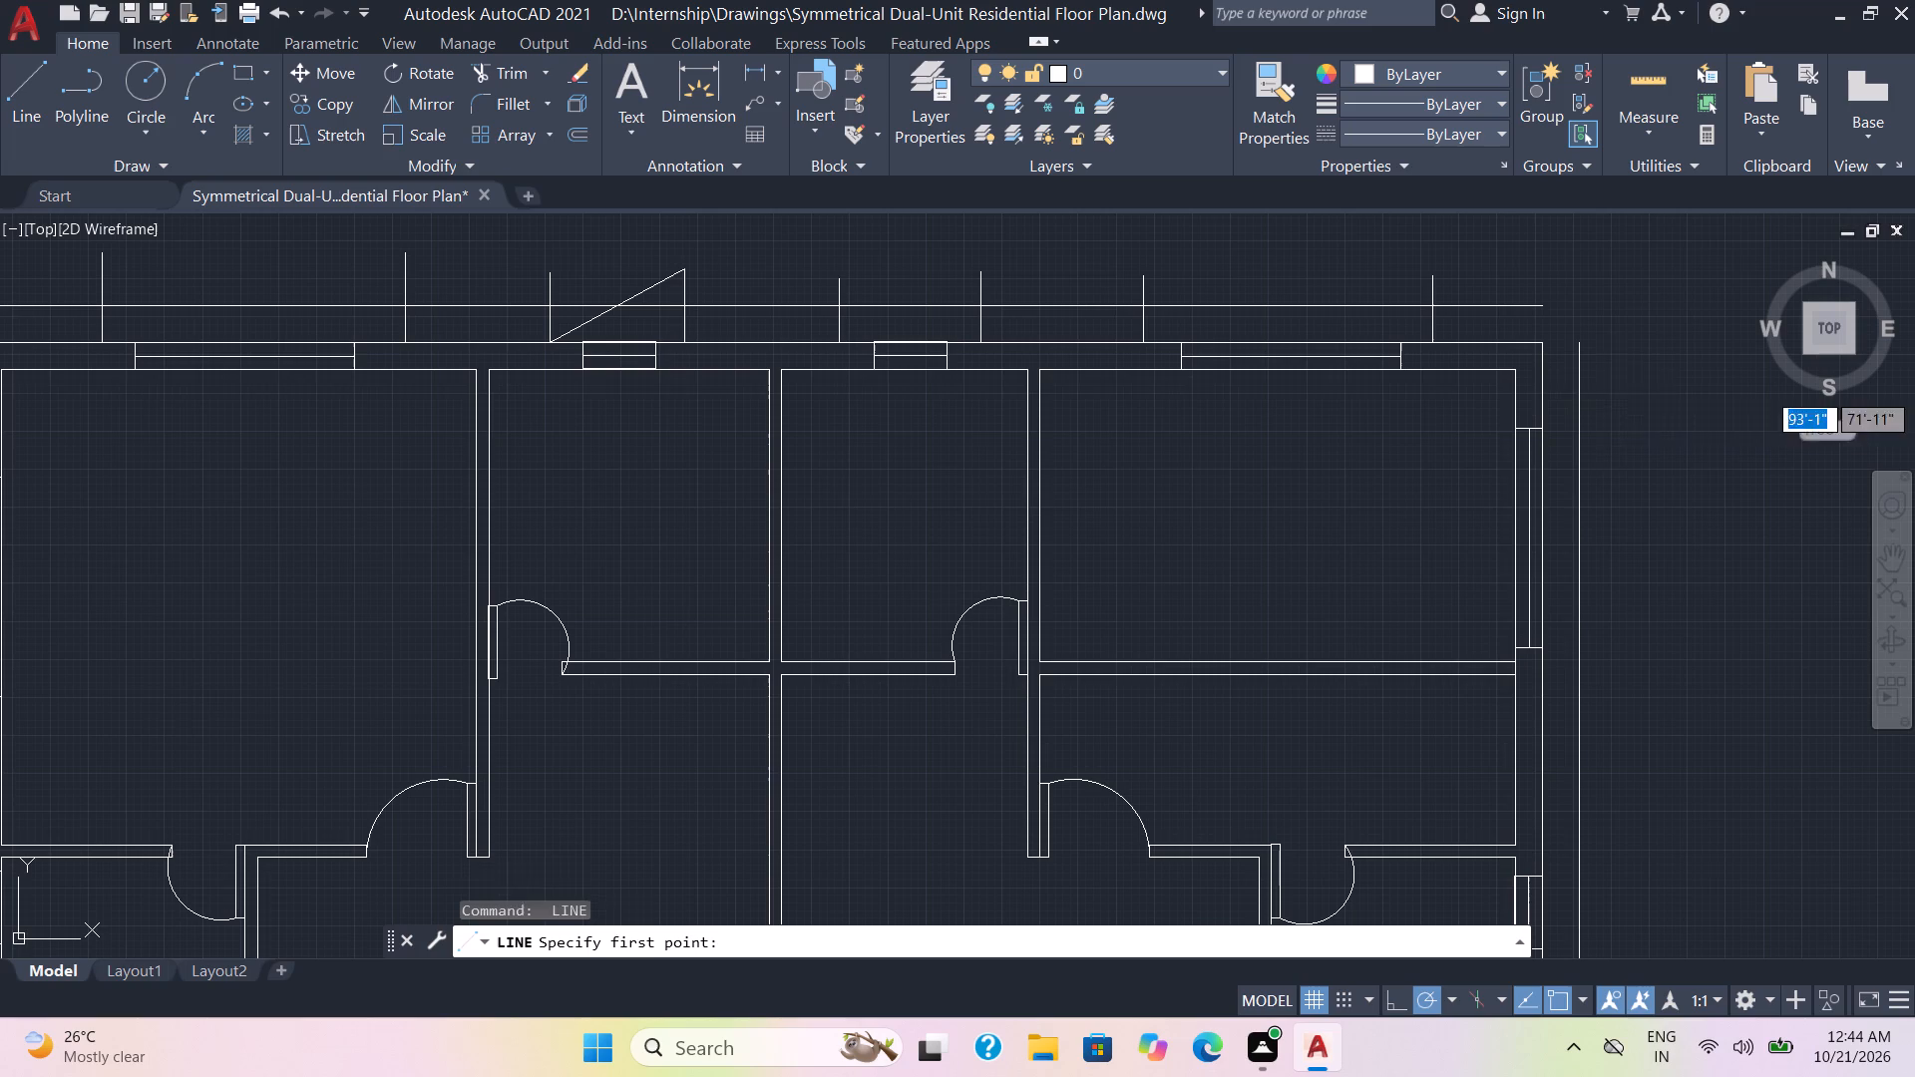
left_click(1543, 389)
key("space")
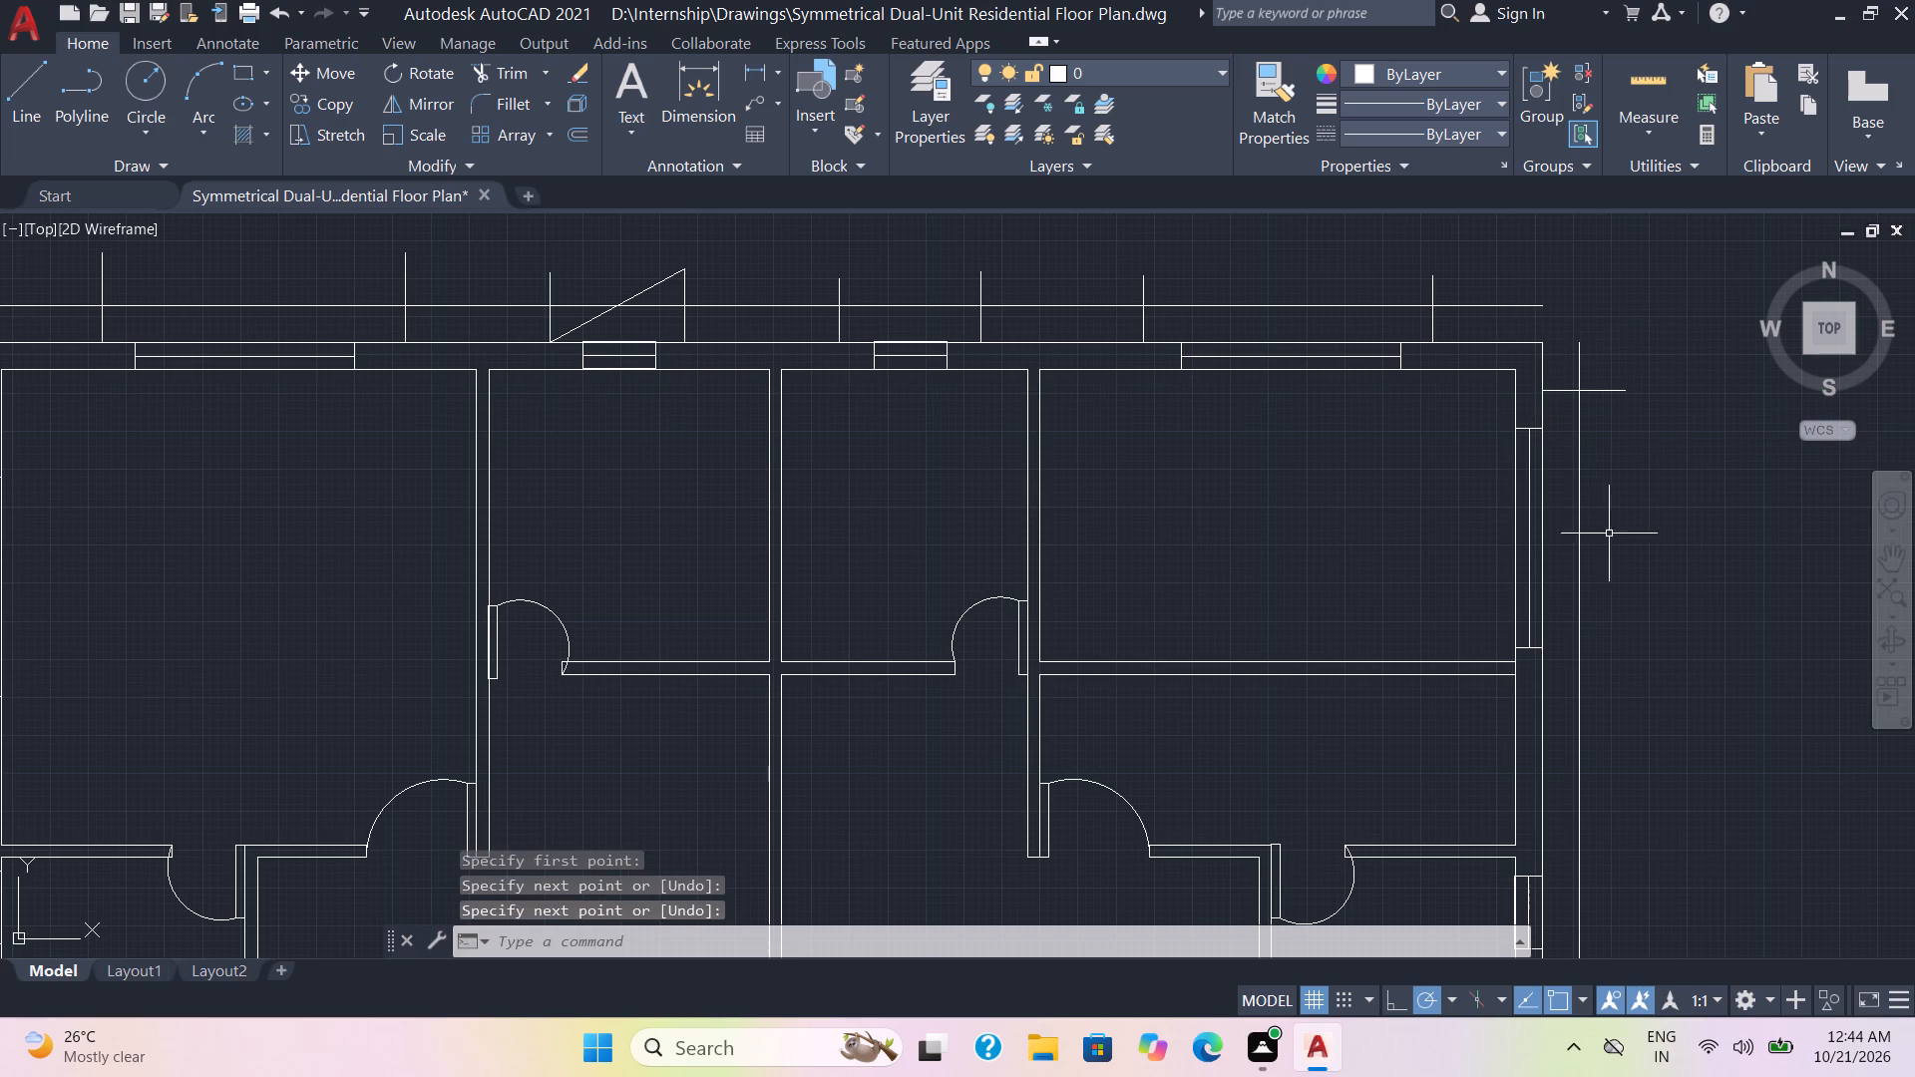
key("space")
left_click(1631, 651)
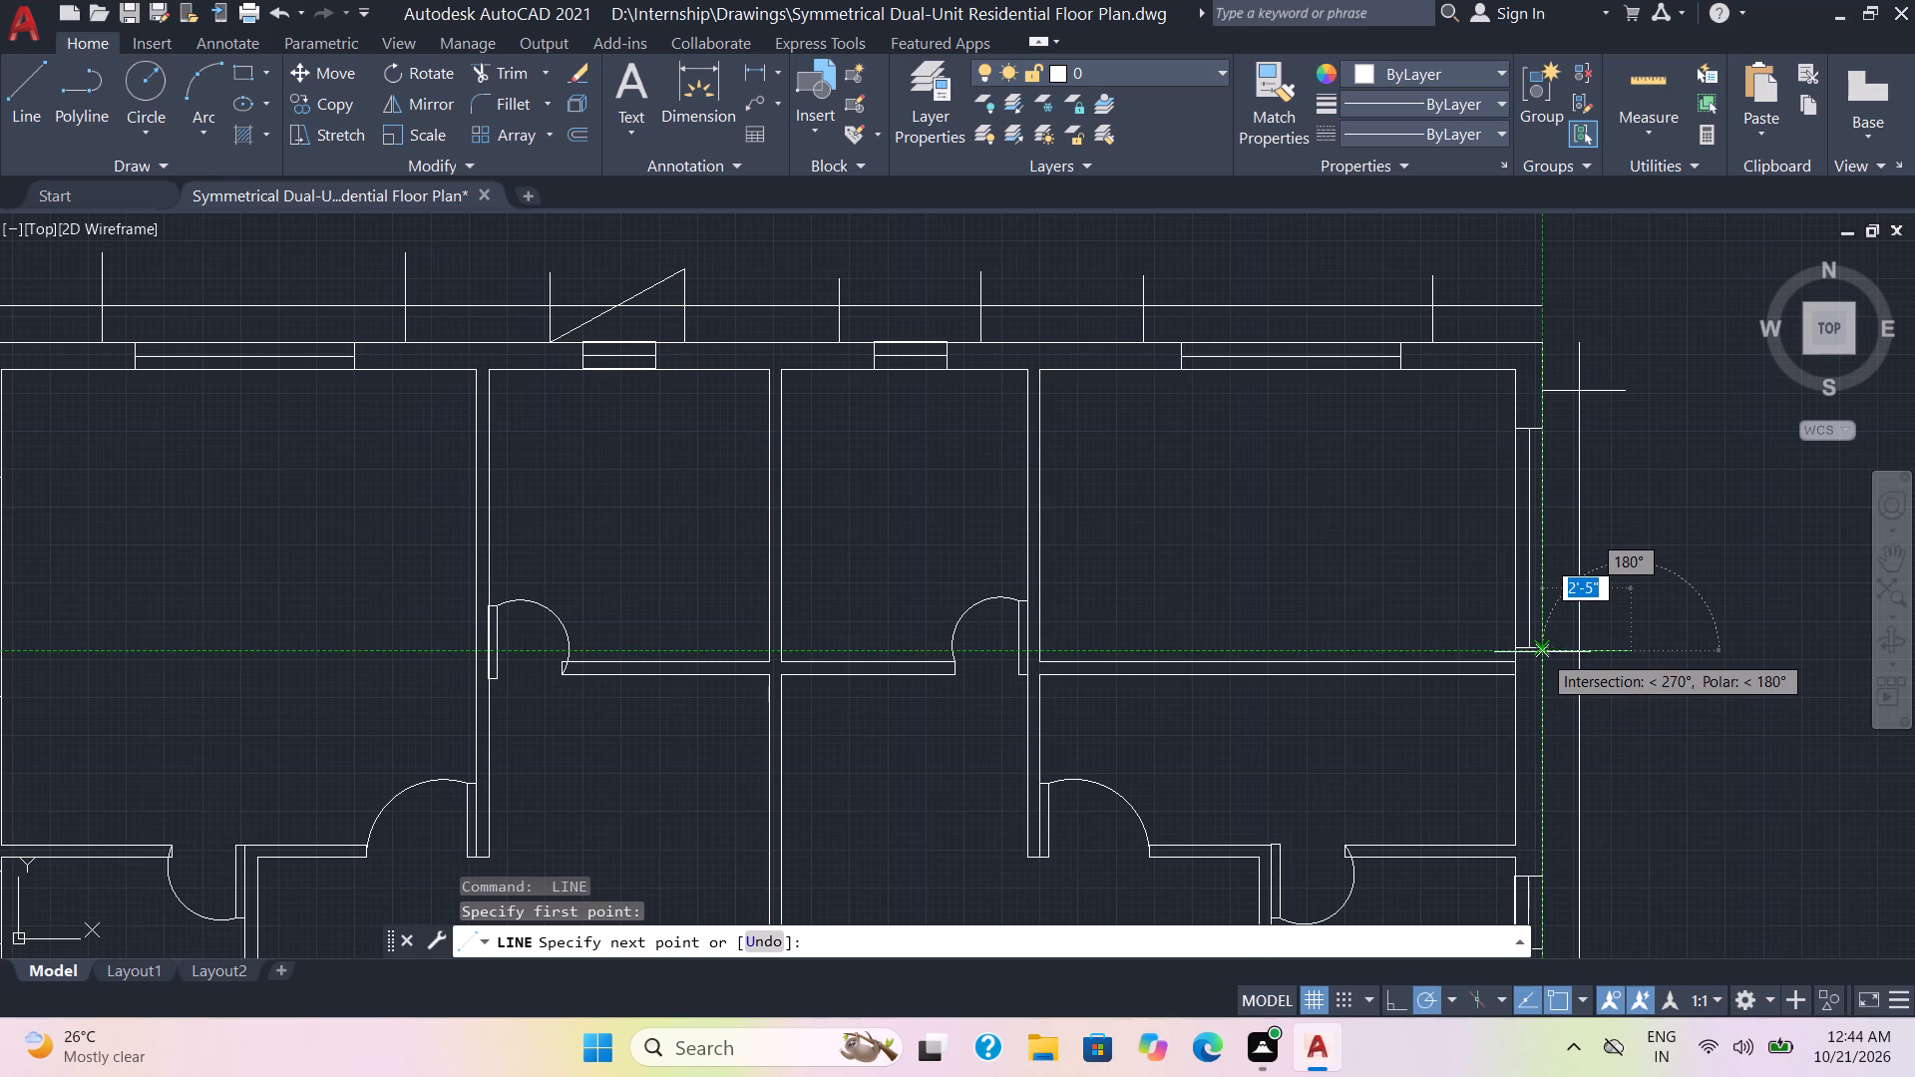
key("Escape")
Draw a horizontal line across the right offset line to the outer wall, just below the upper-right room's side window.
key("space")
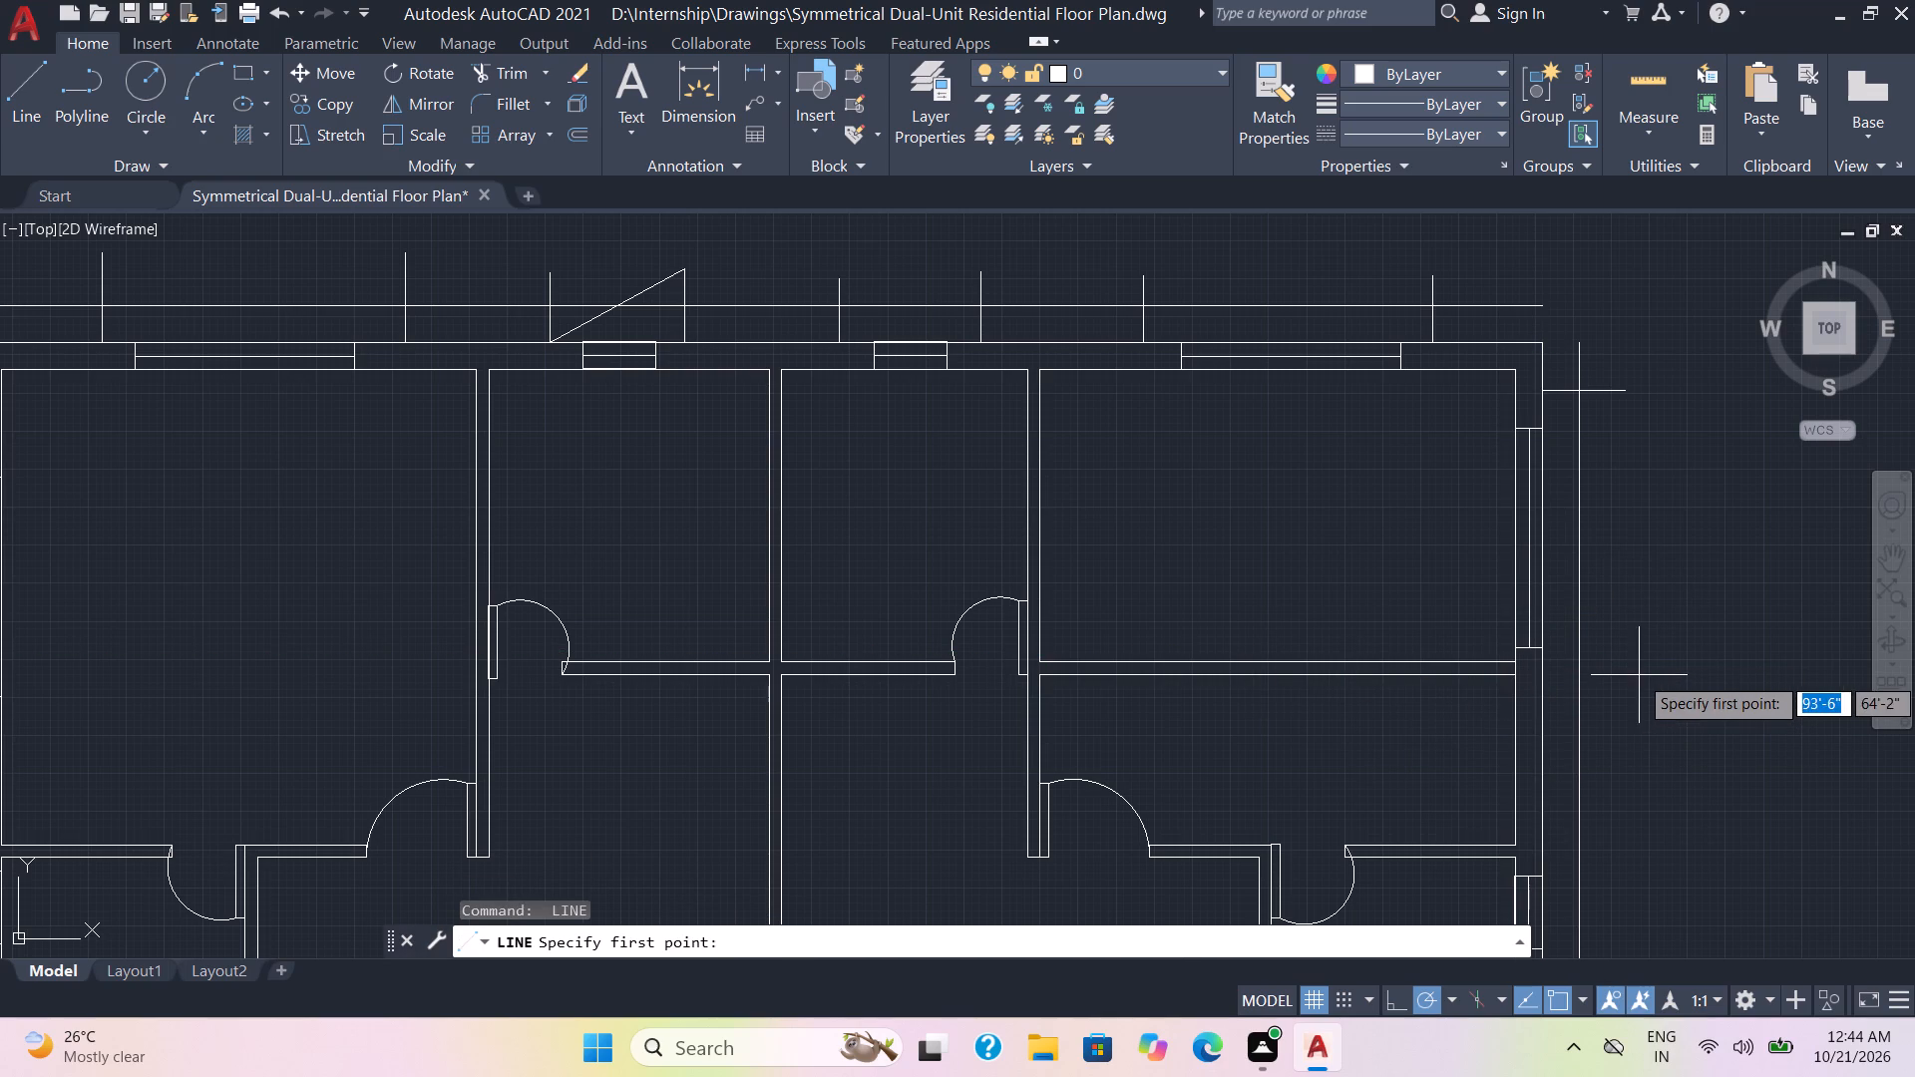
left_click(1627, 666)
left_click(1546, 671)
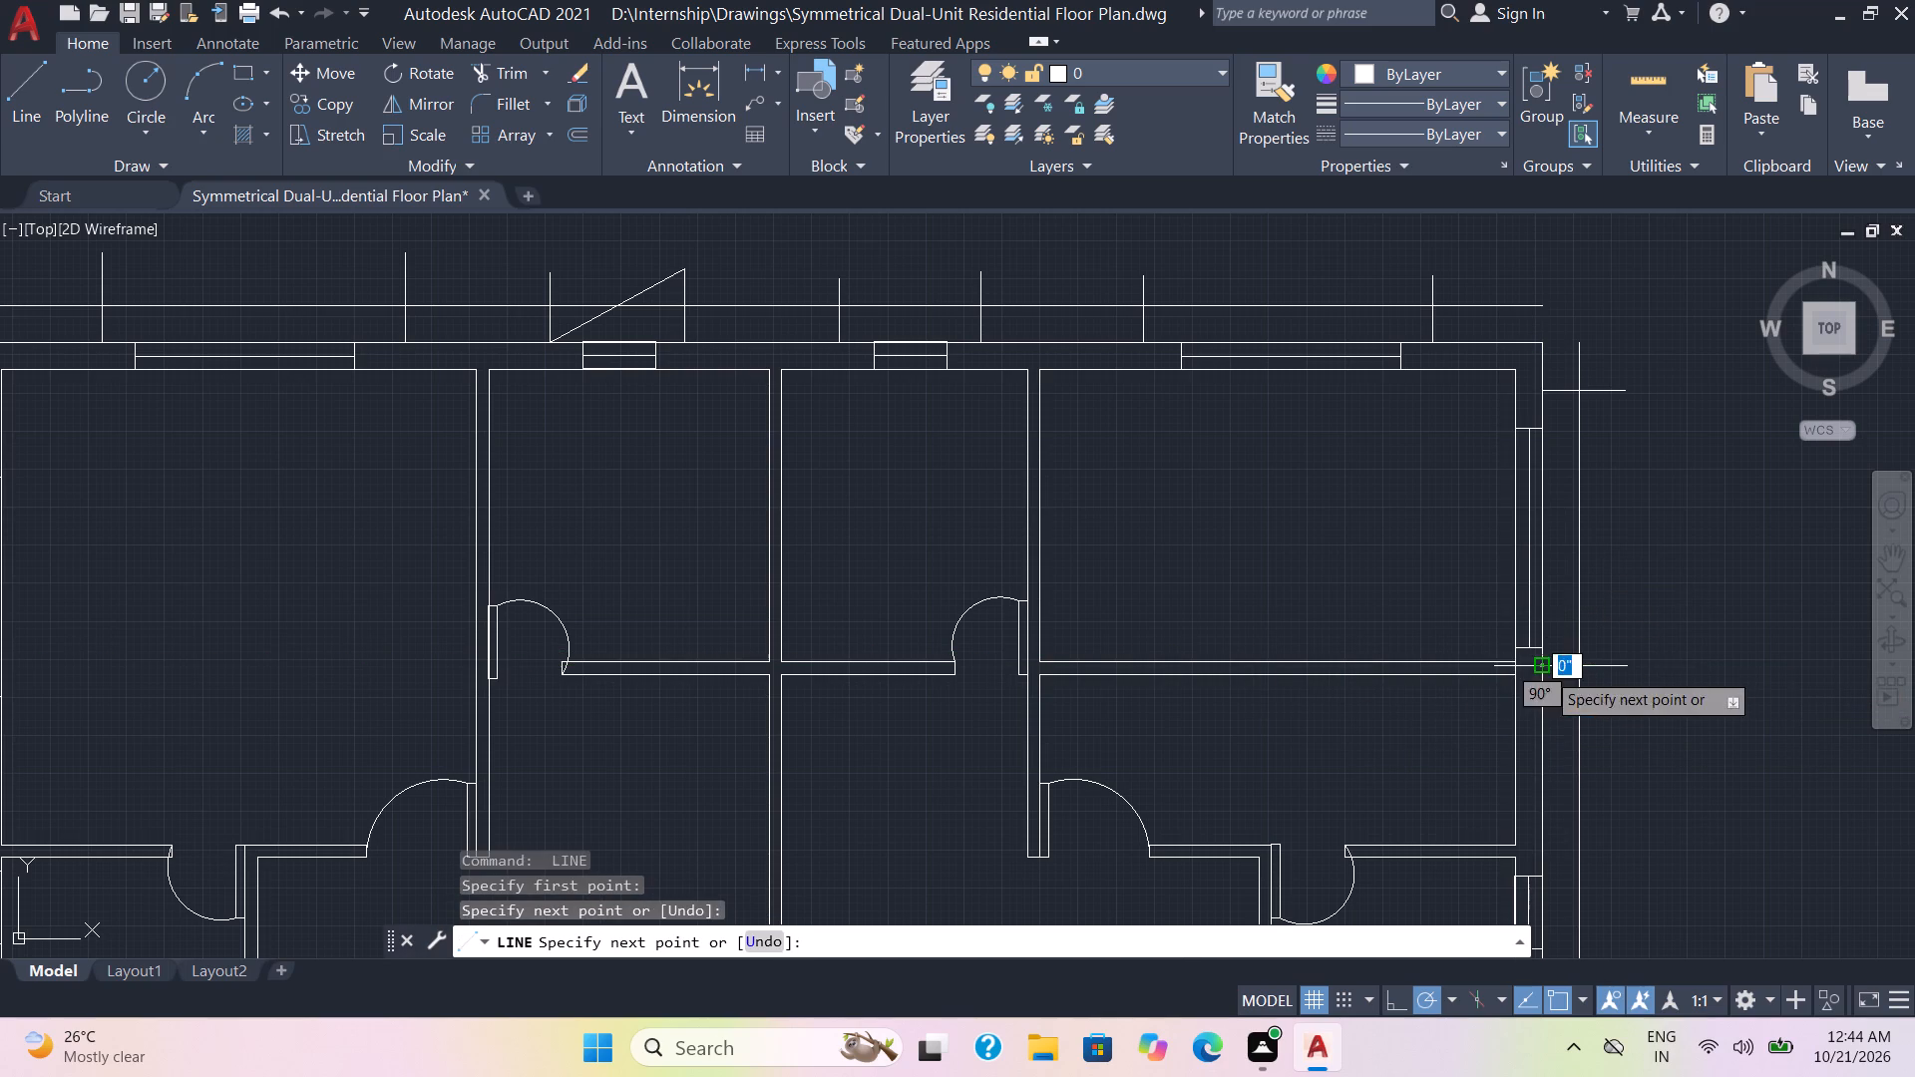
key("Escape")
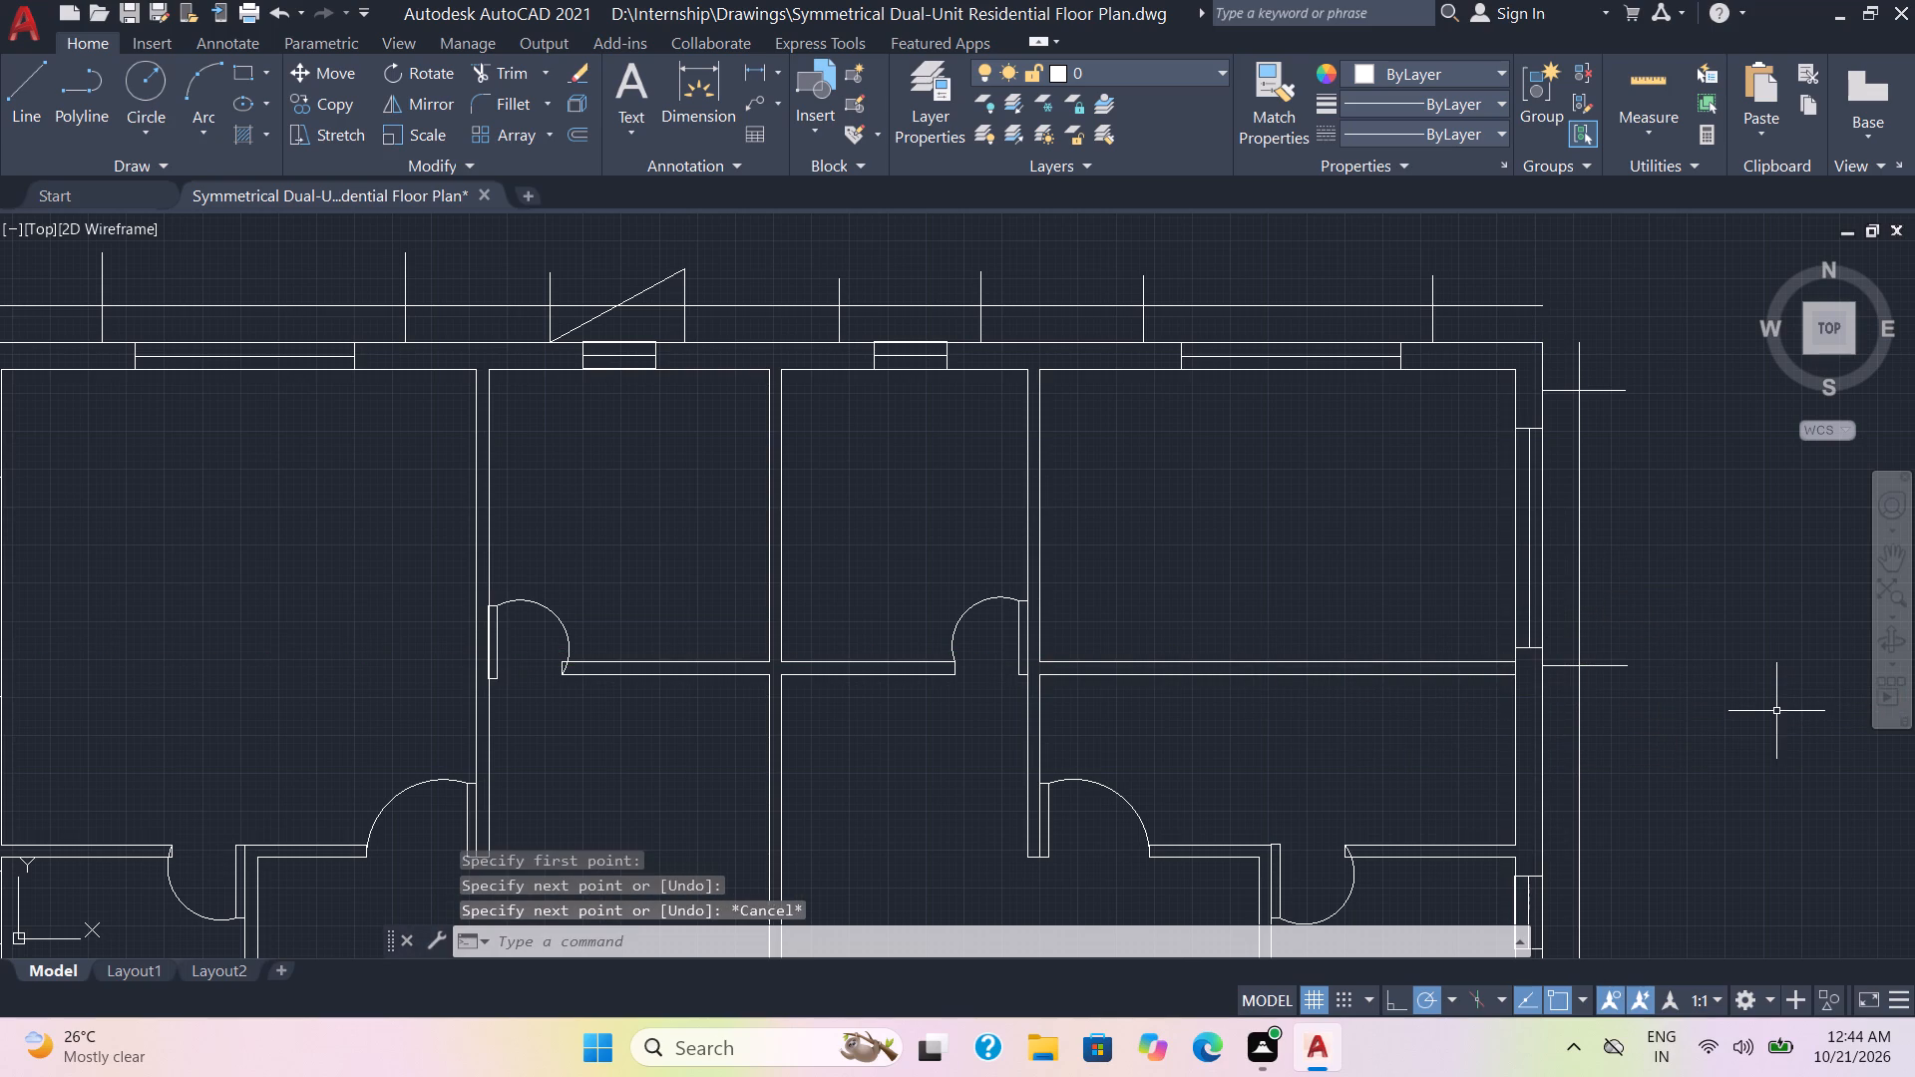
Draw horizontal lines across the right offset line to the outer wall, above and below the right unit's upper small-room window.
key("space")
middle_click_drag(1736, 760, 1741, 430)
scroll(1657, 528, "up", 2)
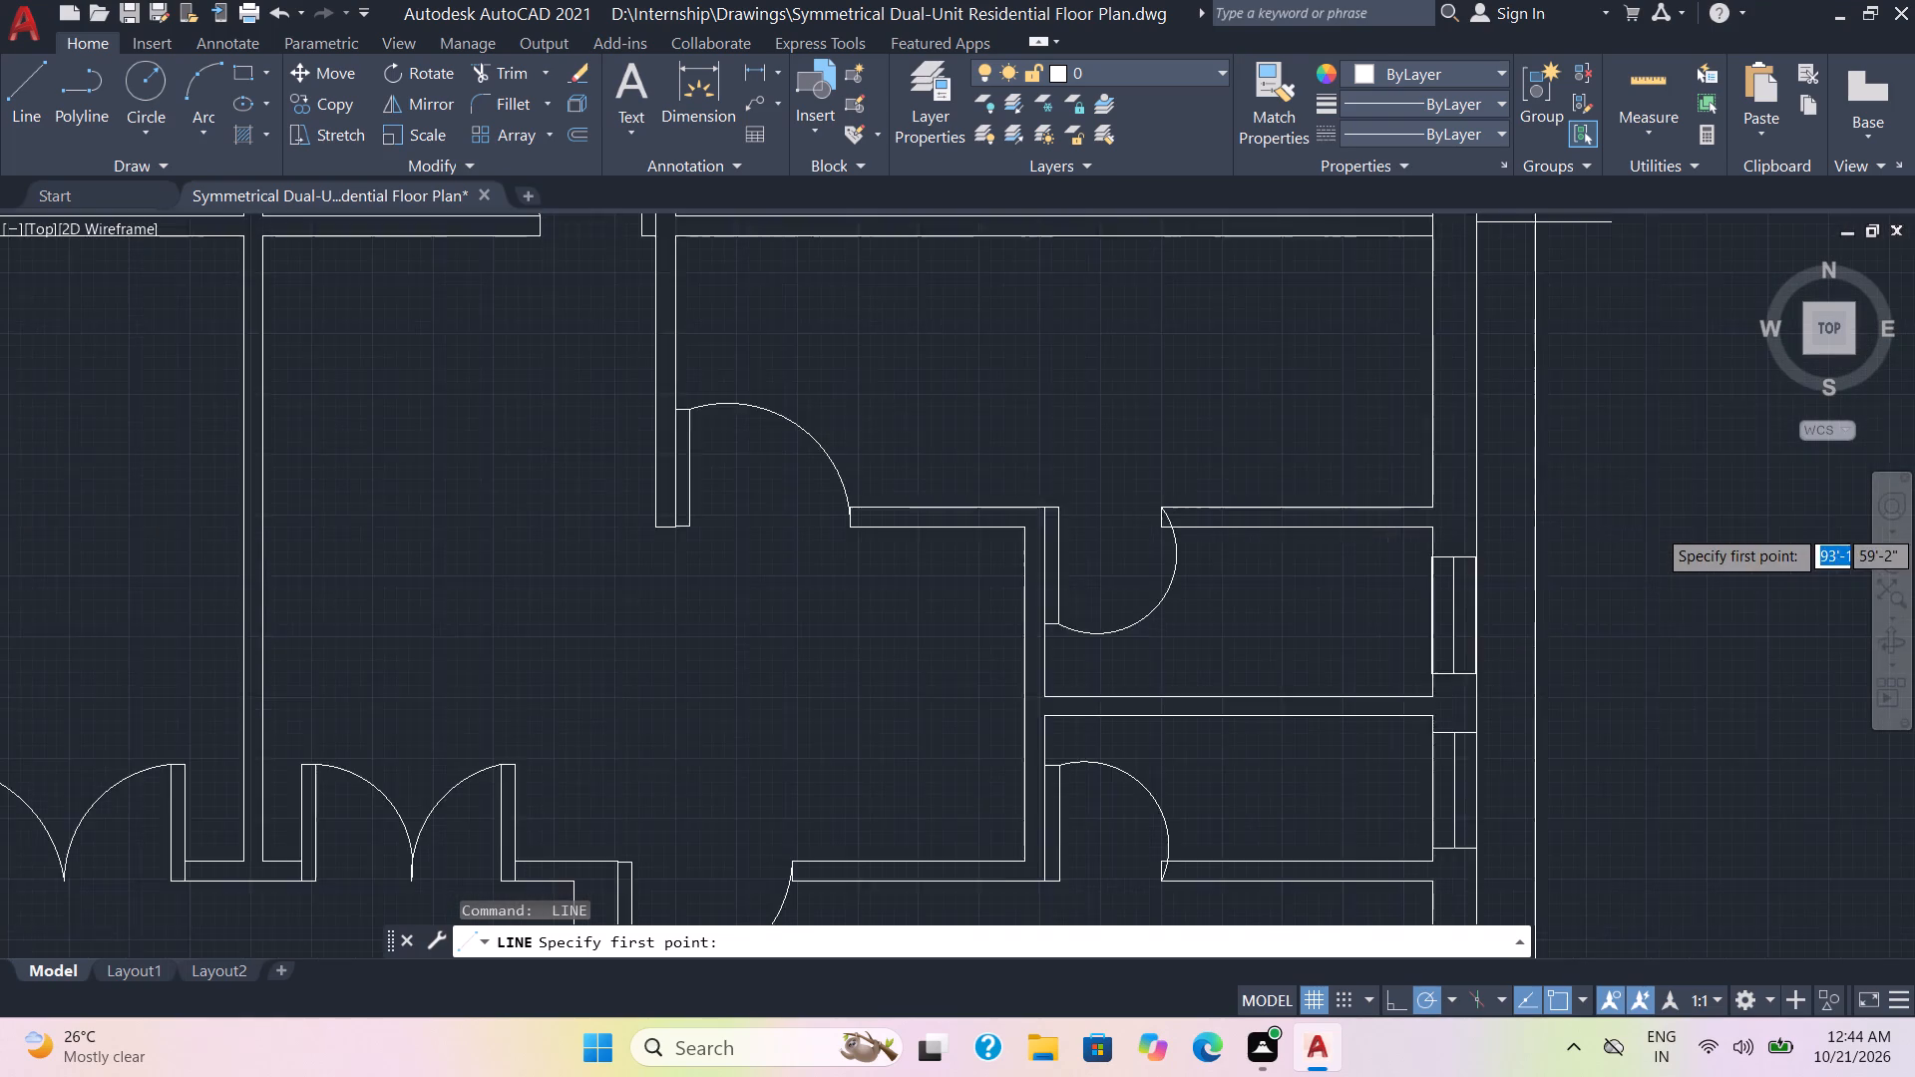
left_click(1526, 546)
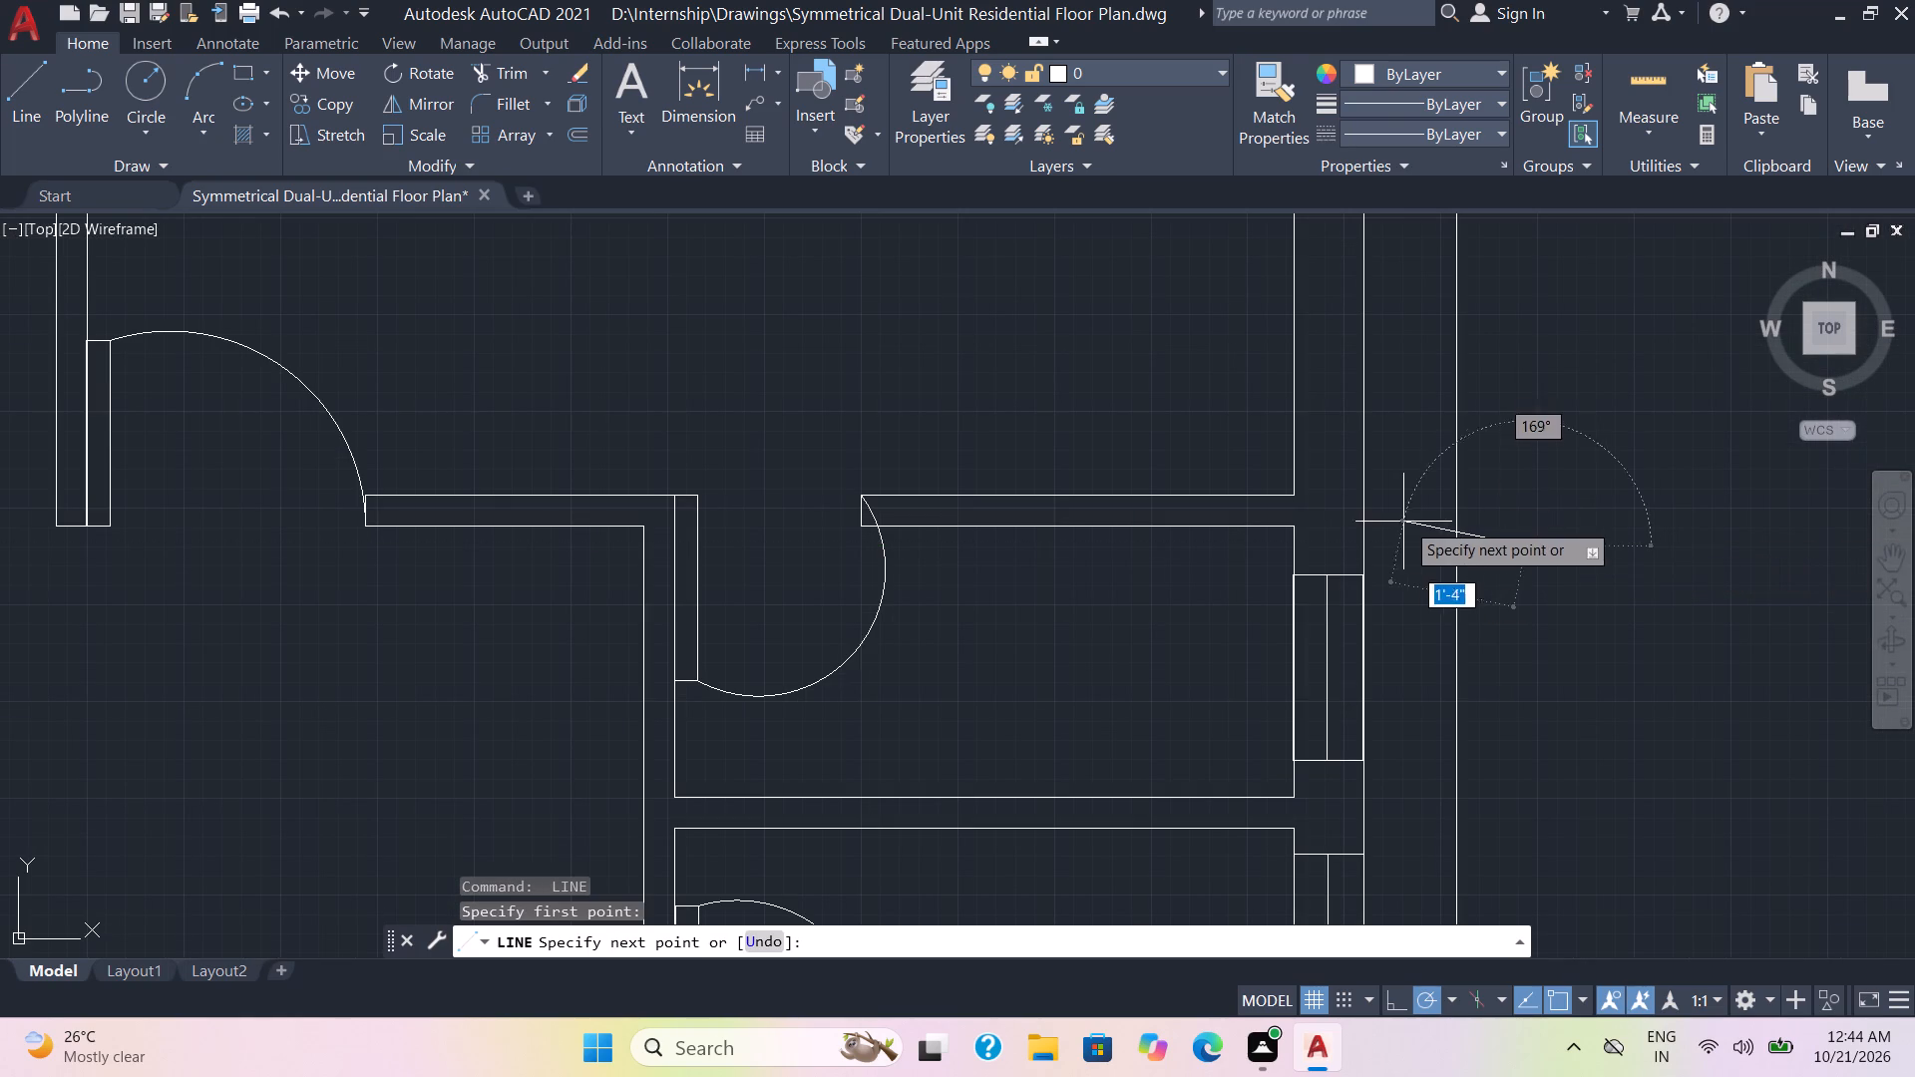
left_click(1357, 538)
key("space")
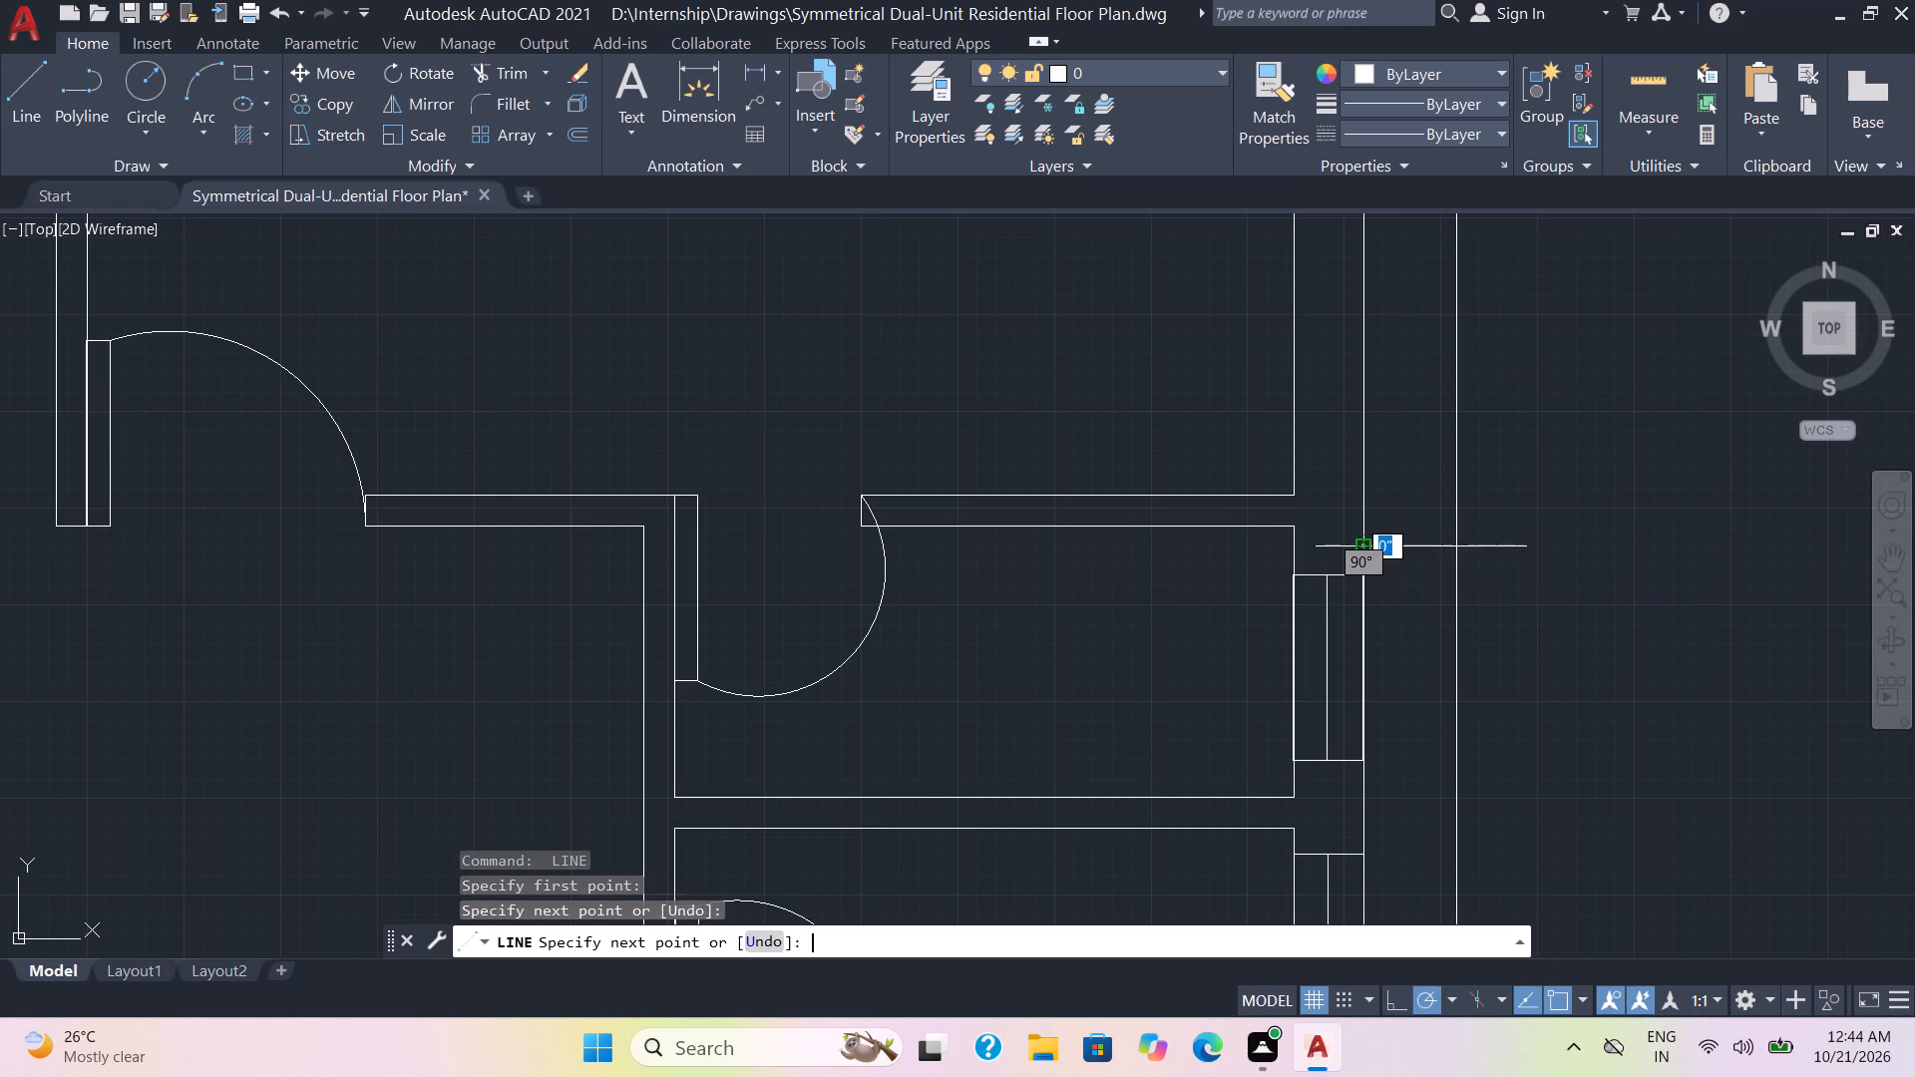
key("space")
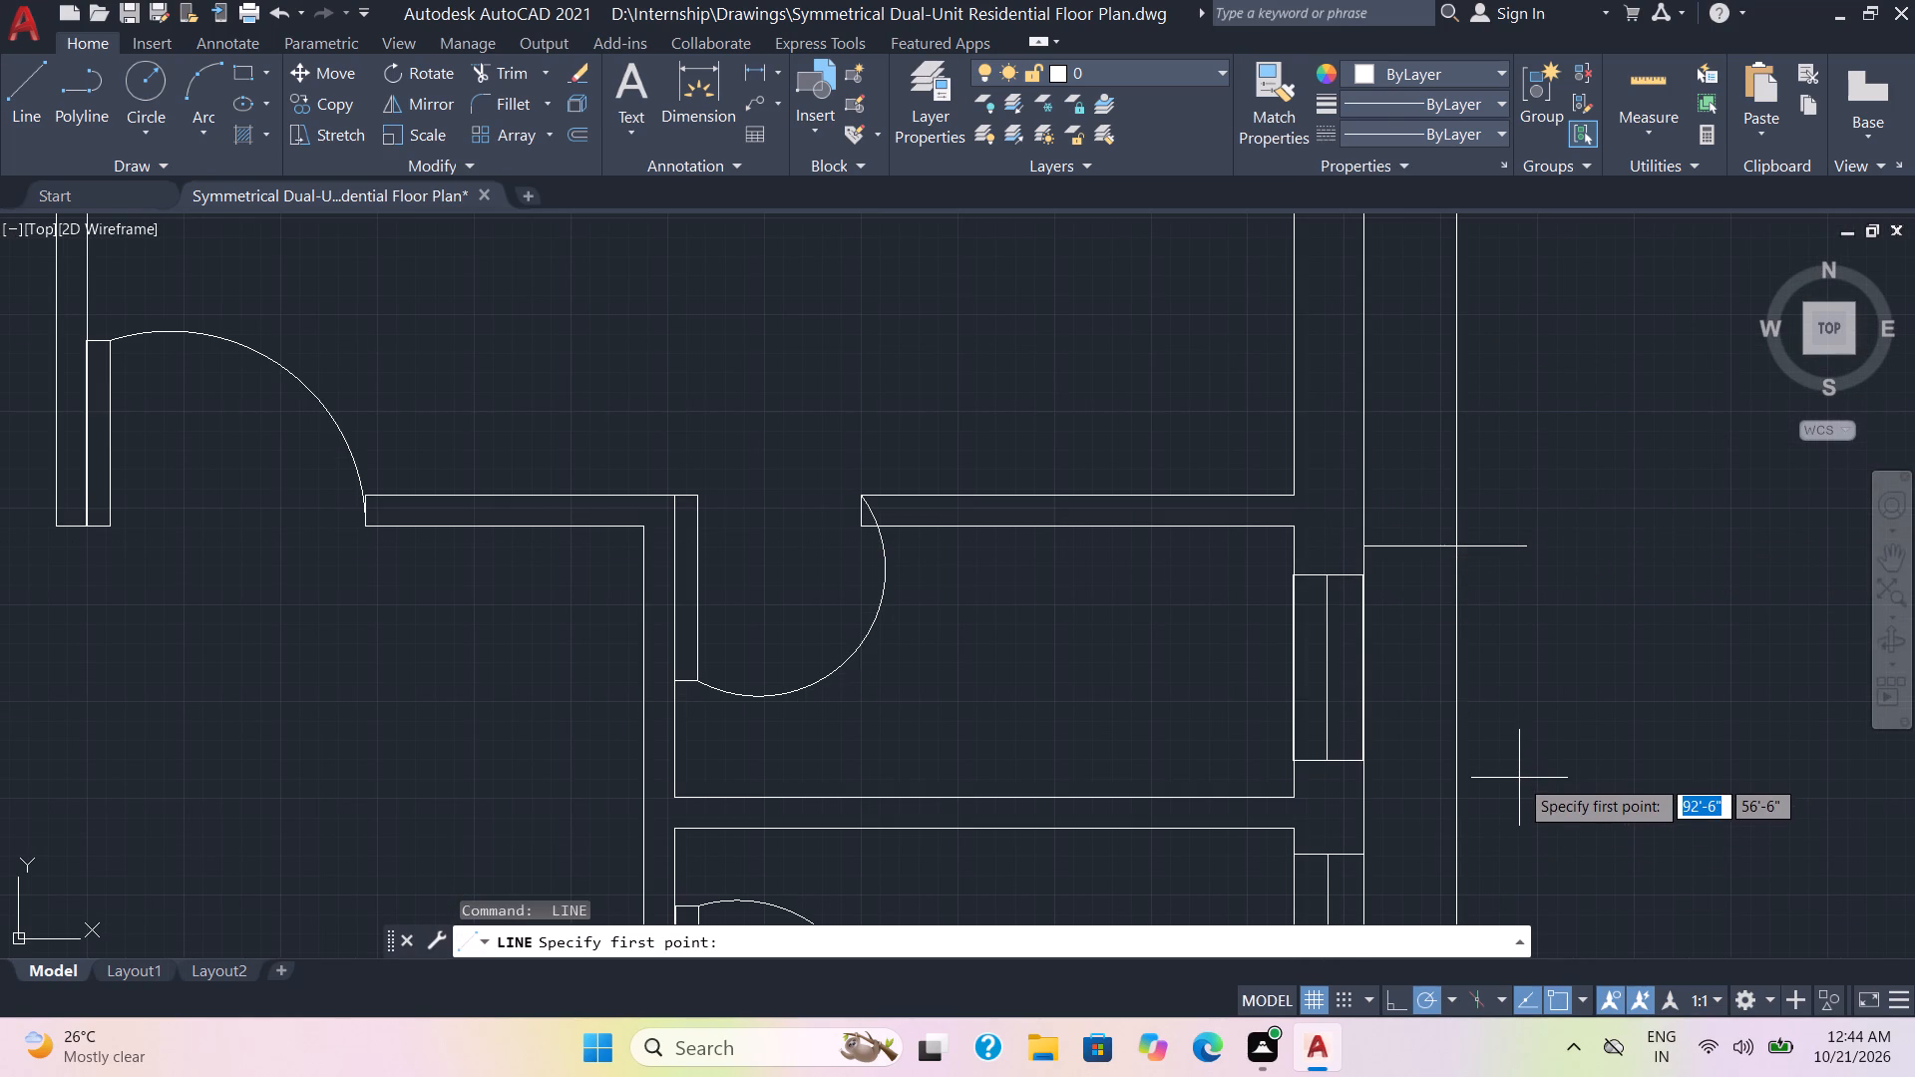
left_click(1519, 778)
left_click(1369, 780)
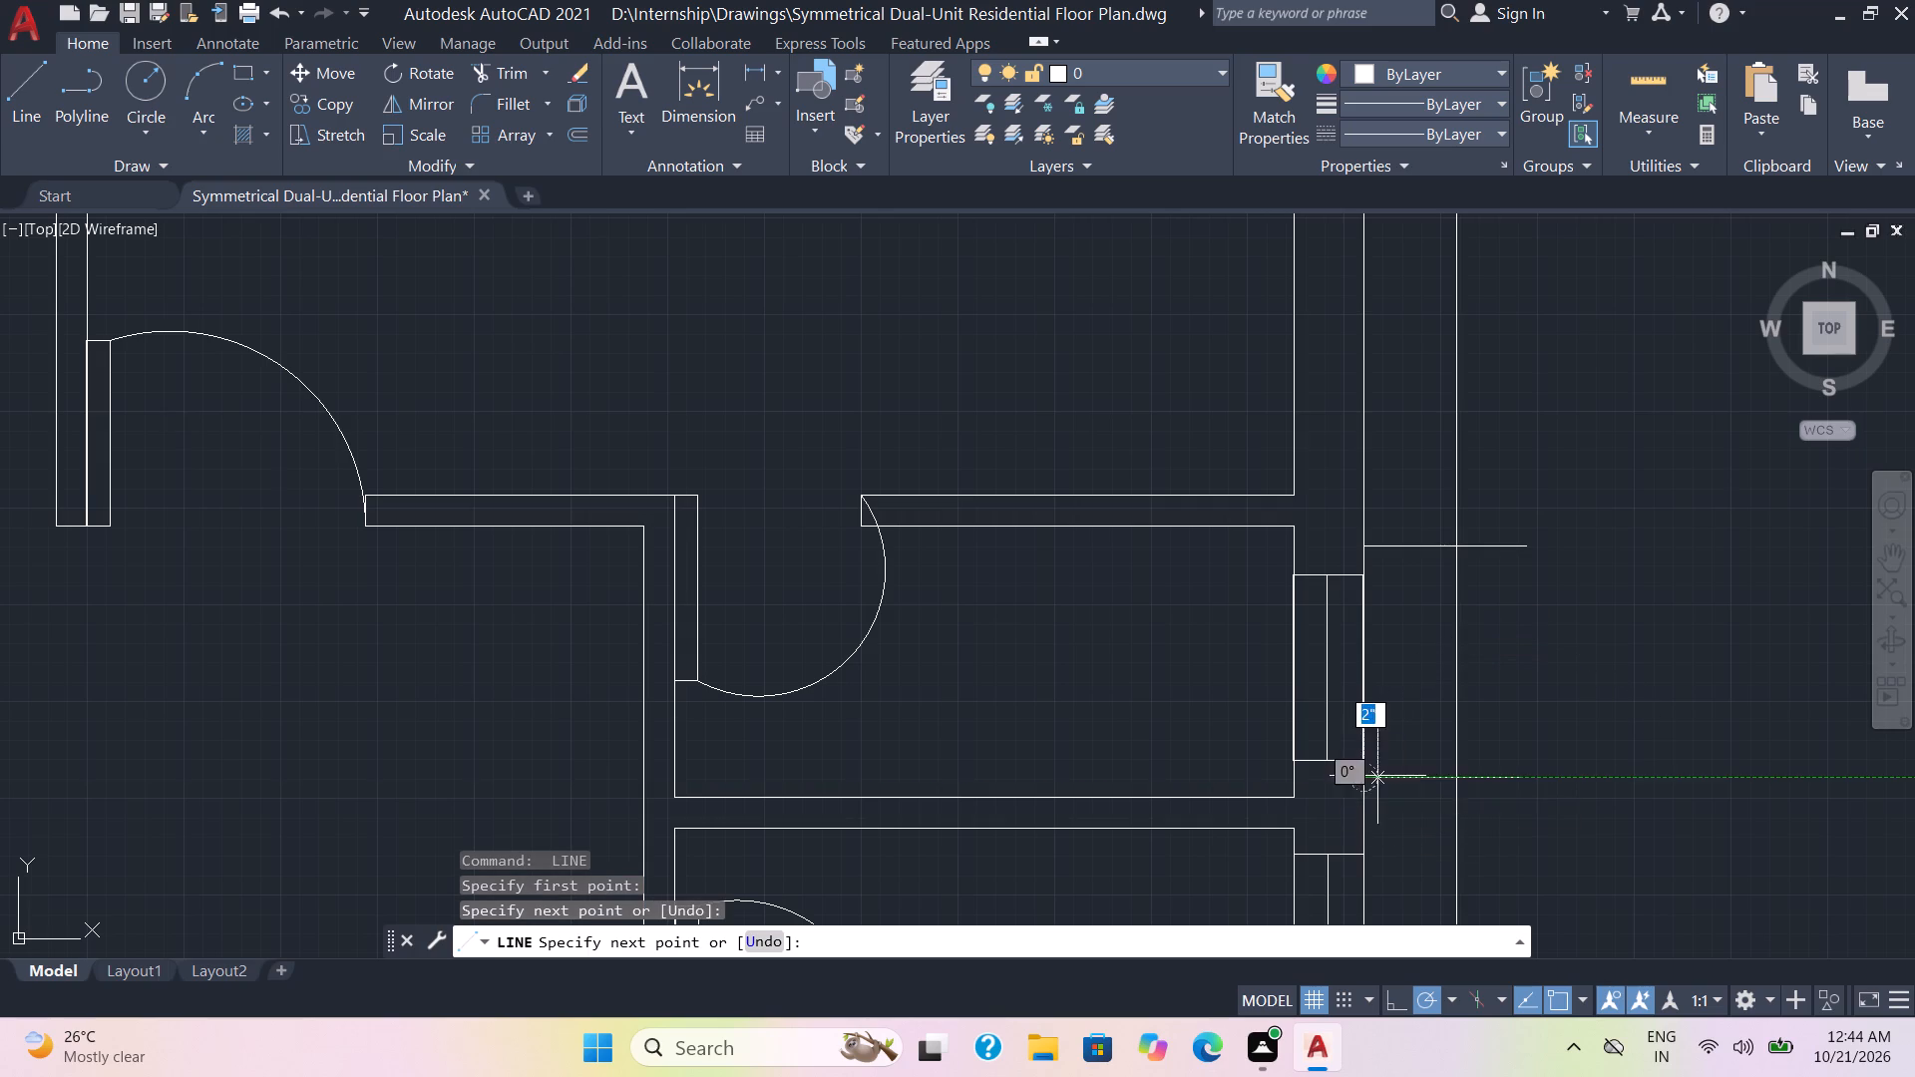
key("space")
Draw a horizontal line across the right offset line to the outer wall, above the right unit's lower small-room window.
middle_click_drag(1469, 856, 1501, 617)
key("space")
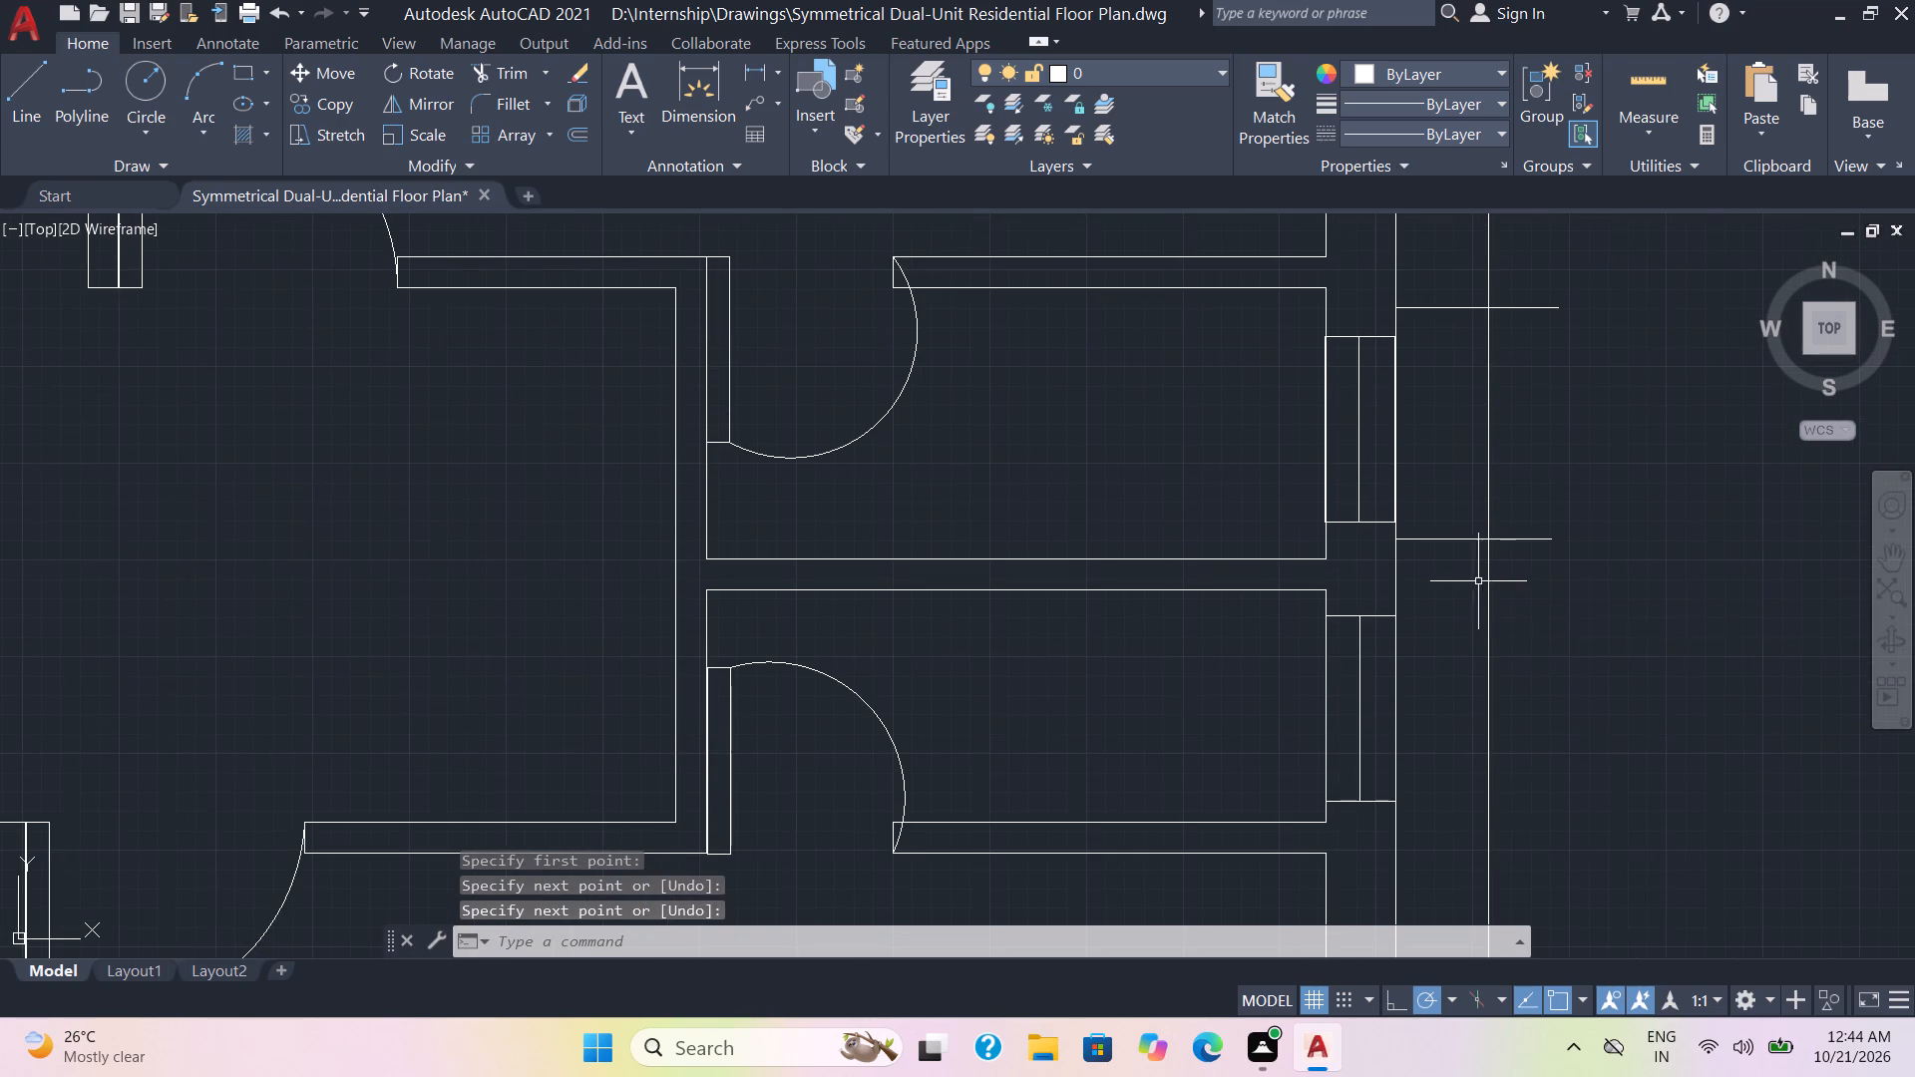
left_click(1533, 590)
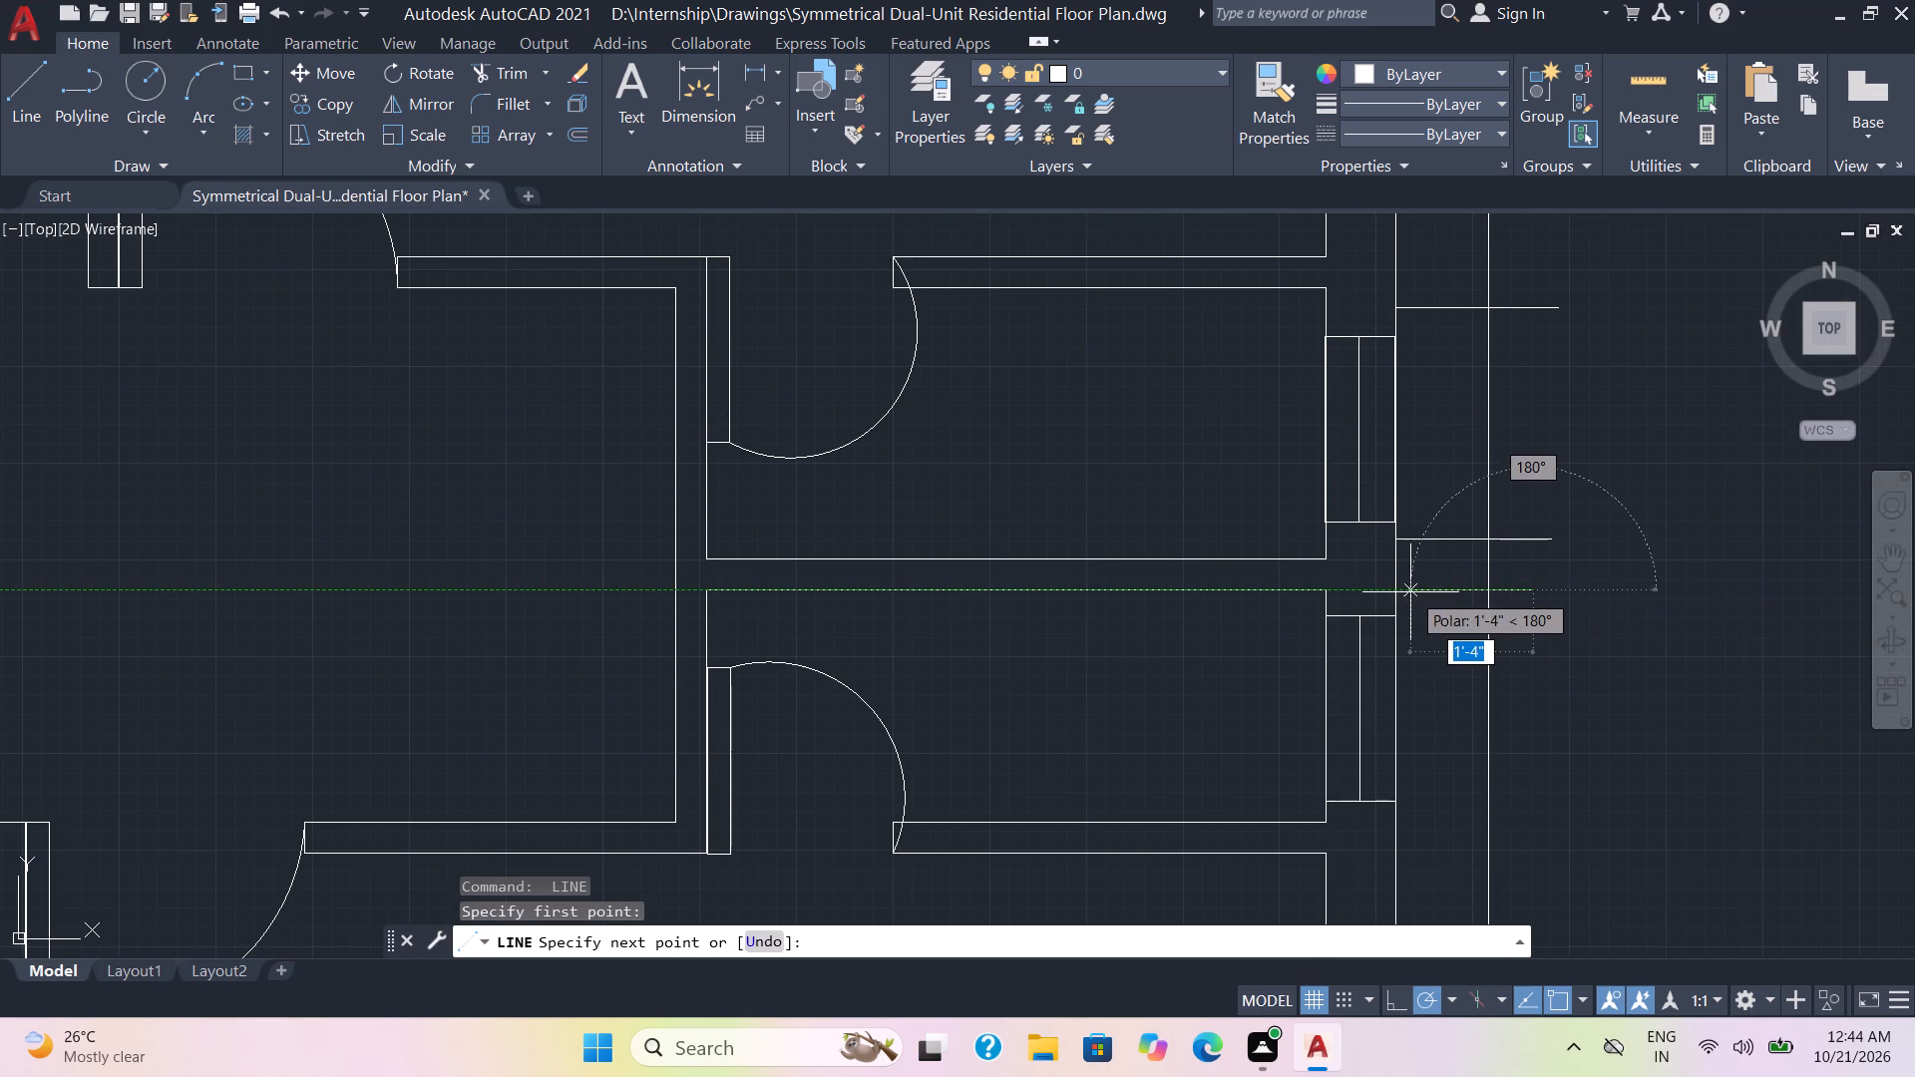
left_click(1399, 592)
key("space")
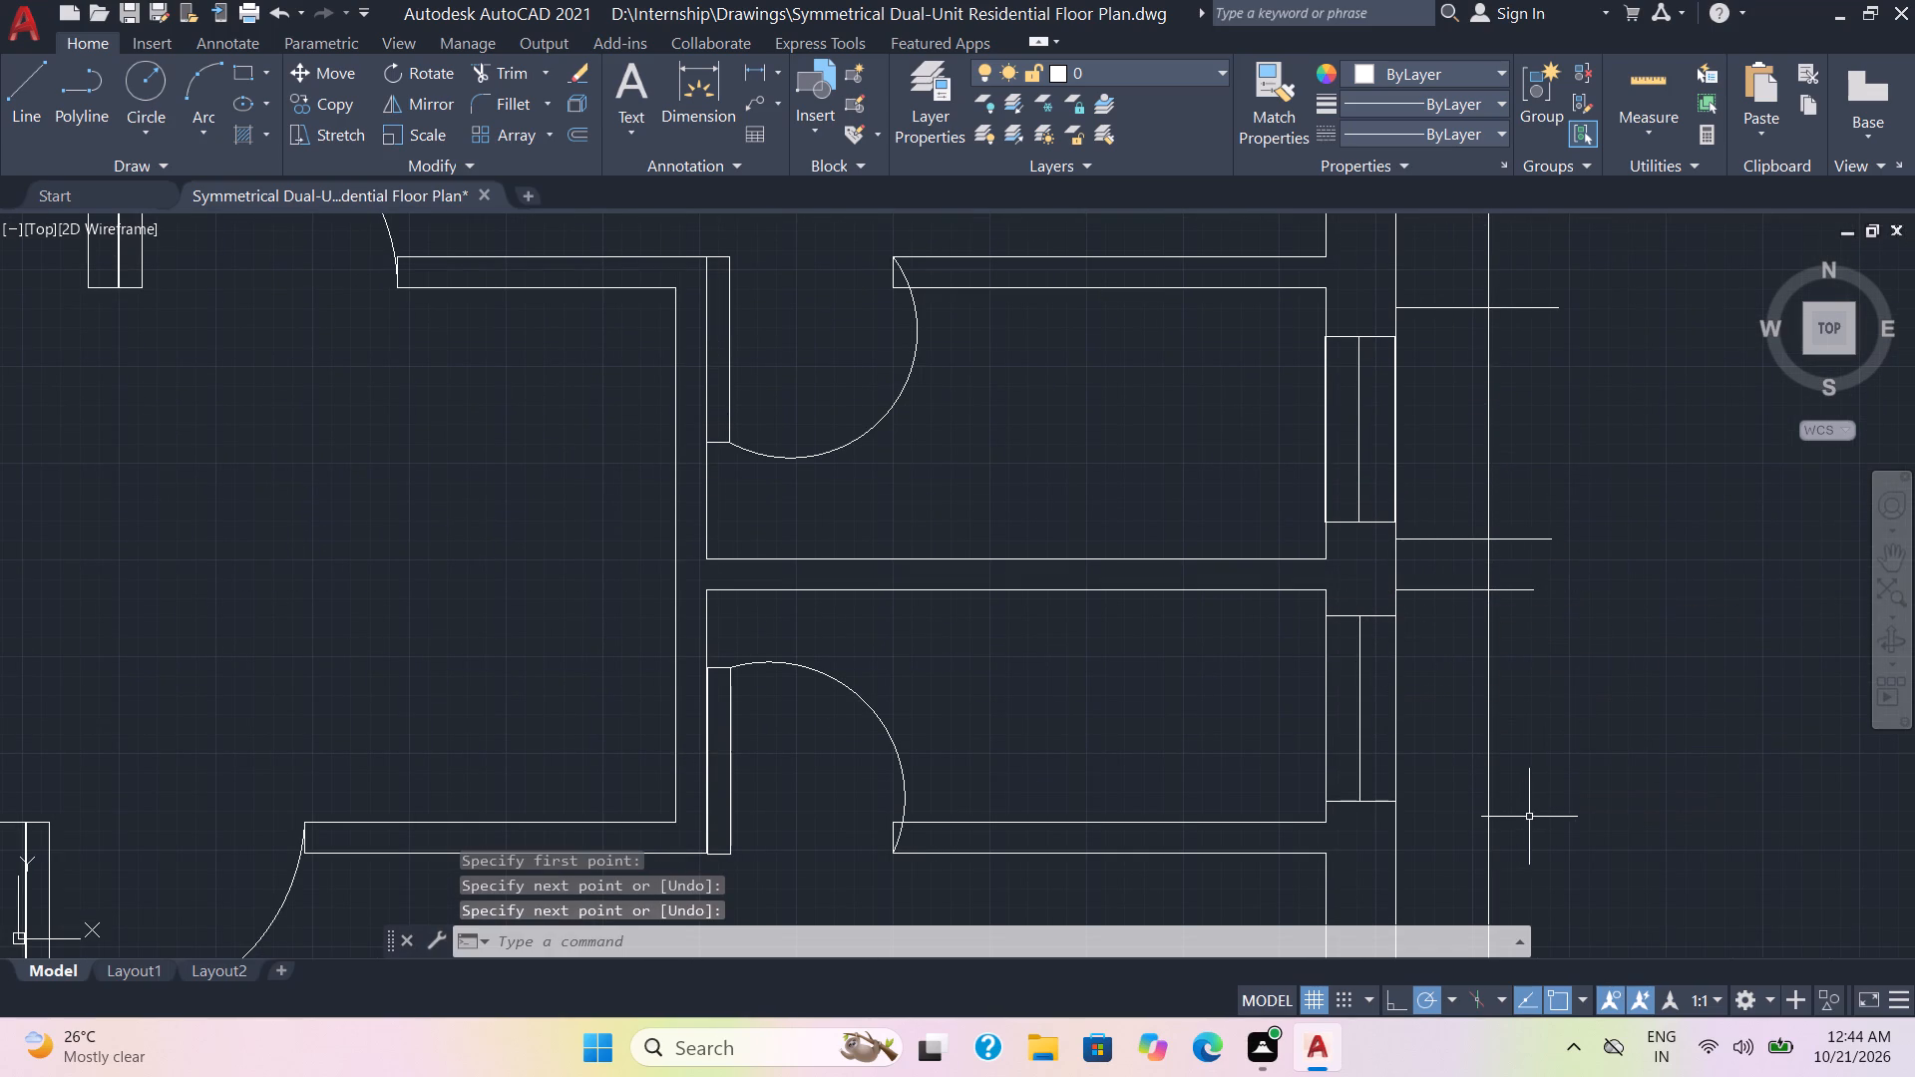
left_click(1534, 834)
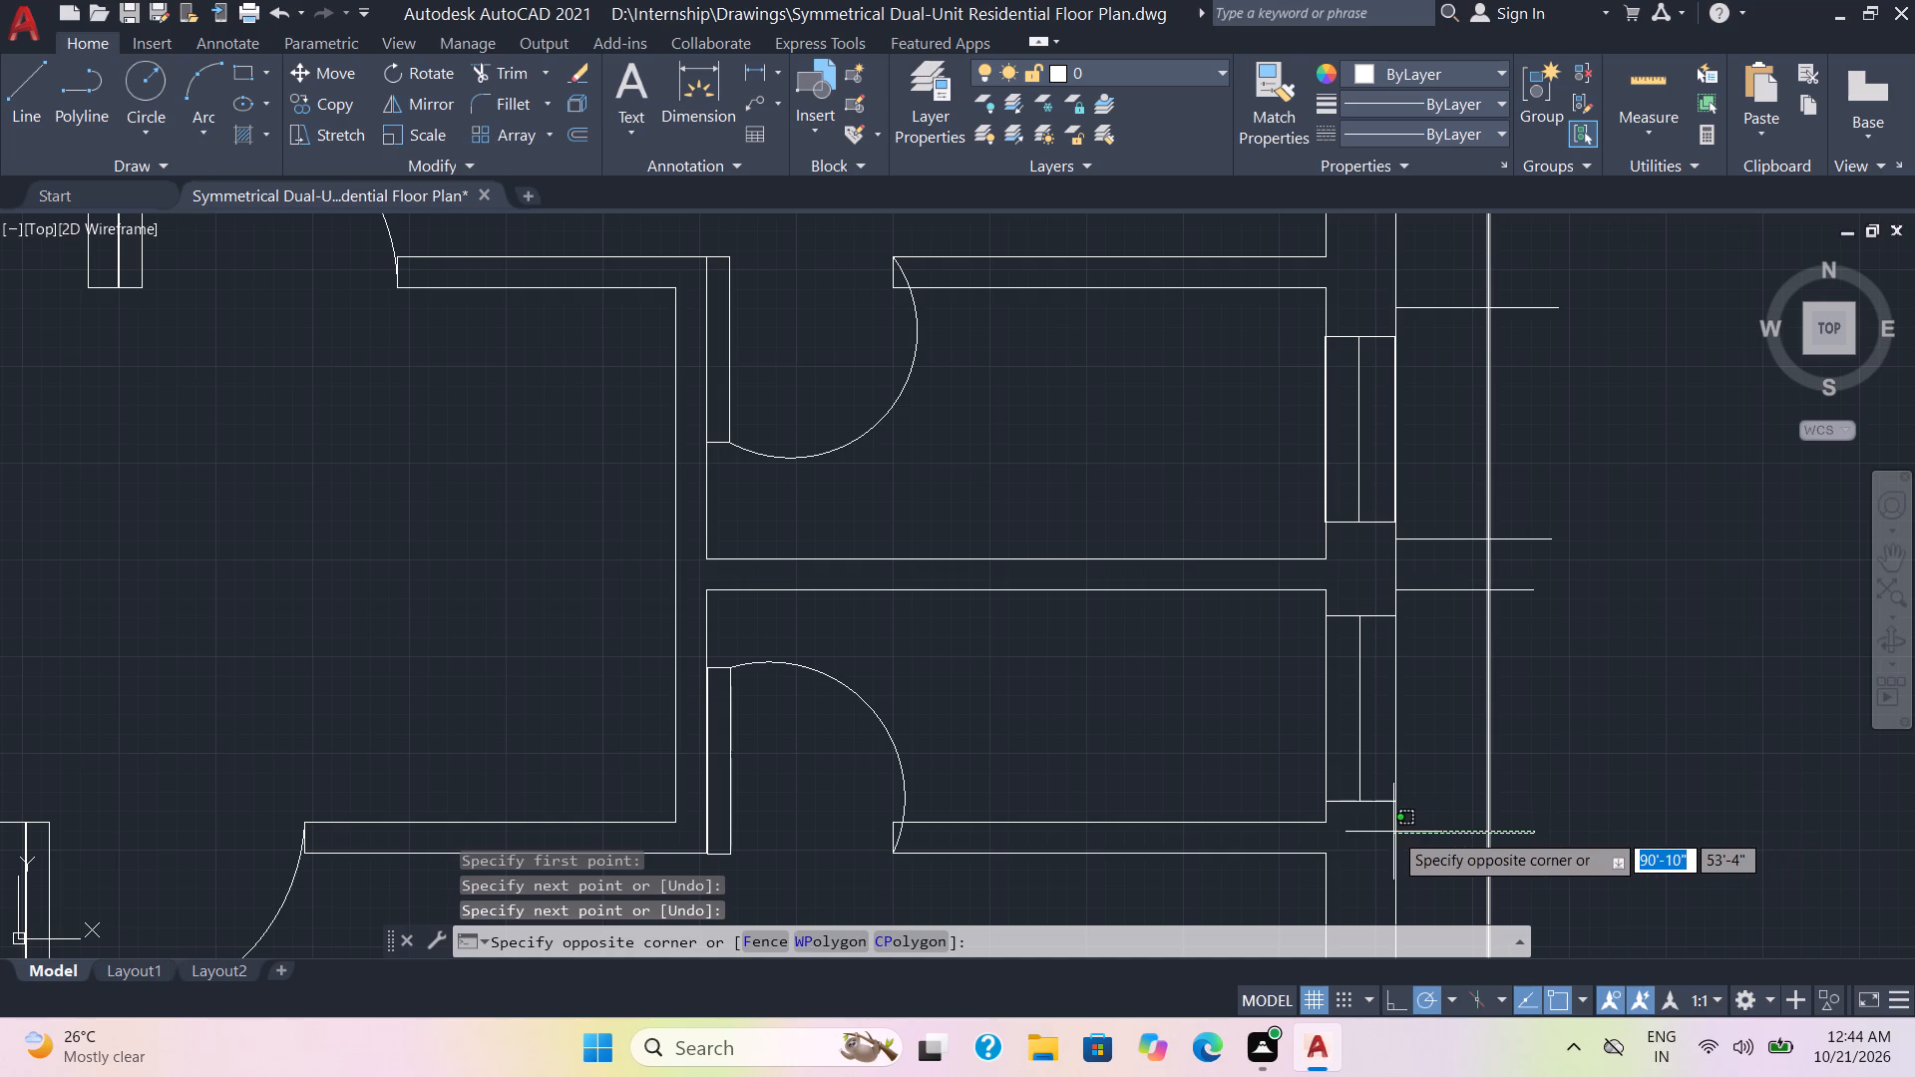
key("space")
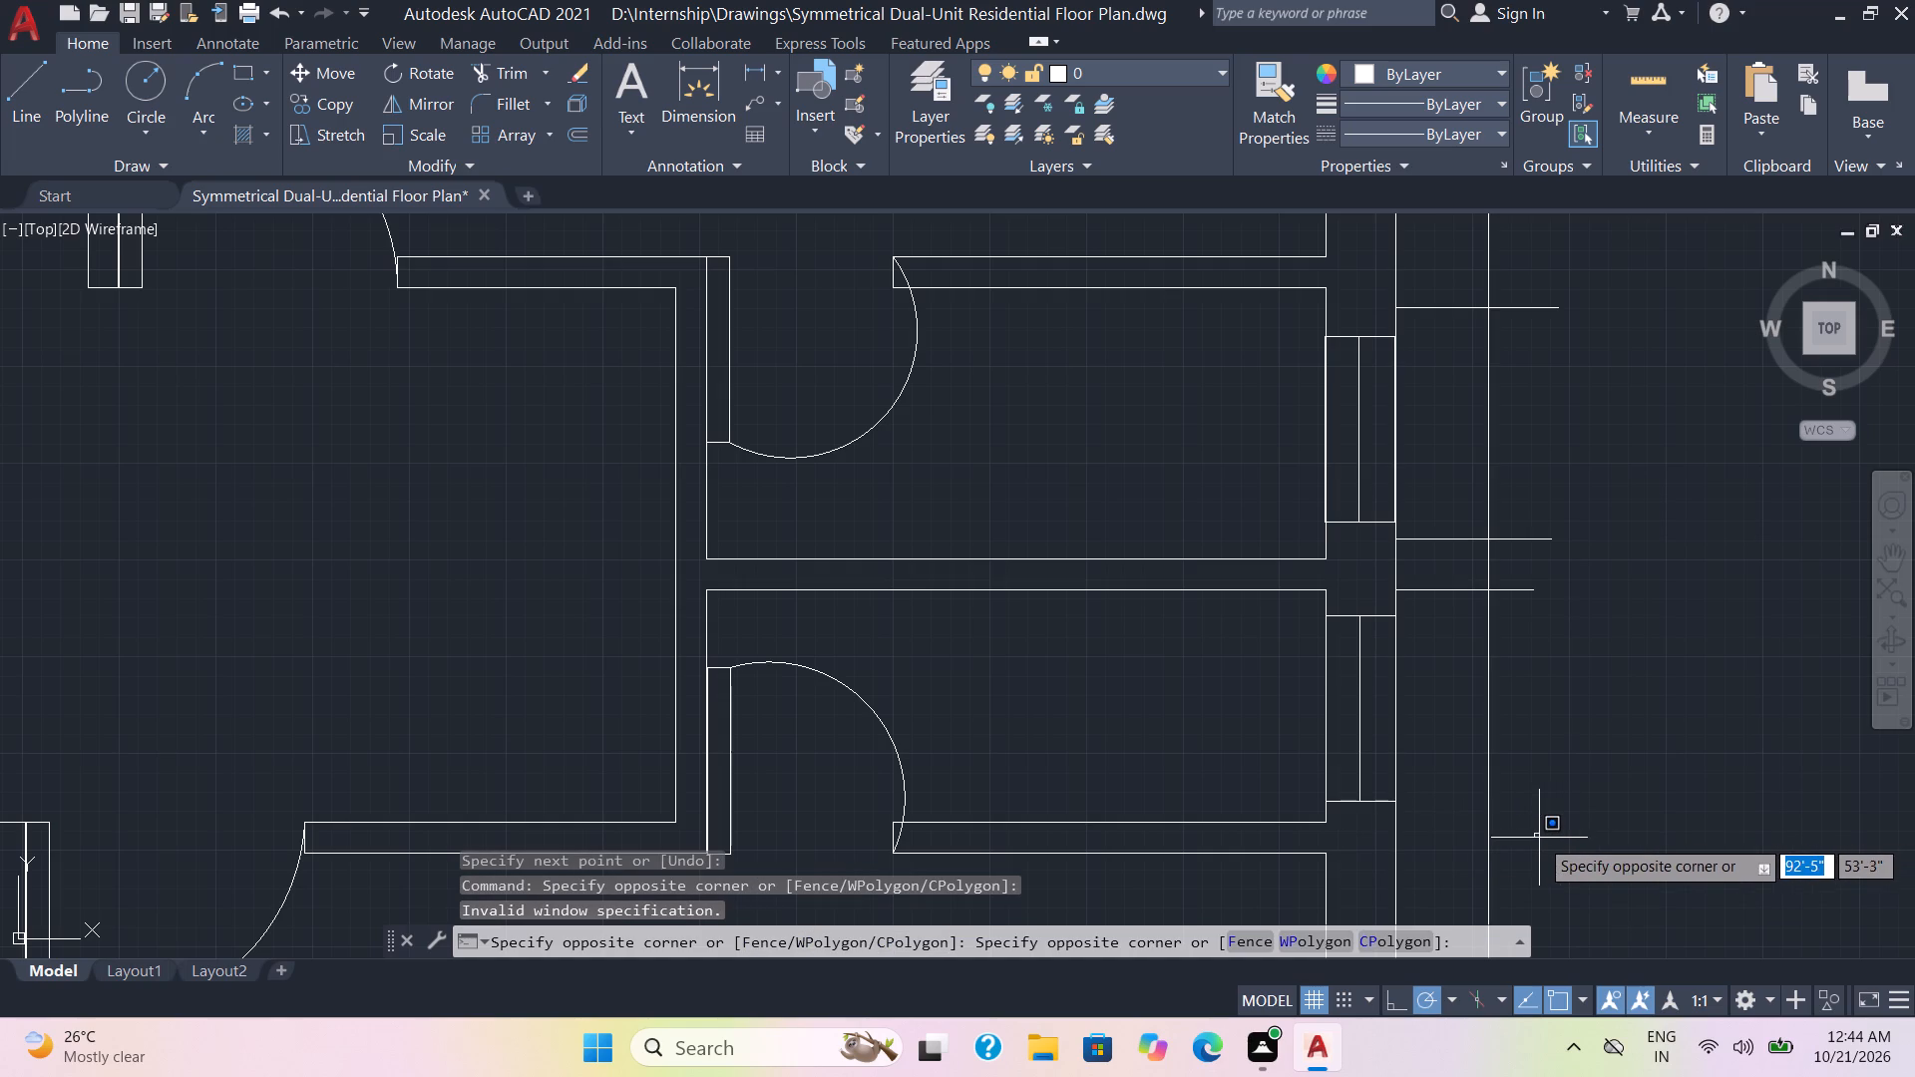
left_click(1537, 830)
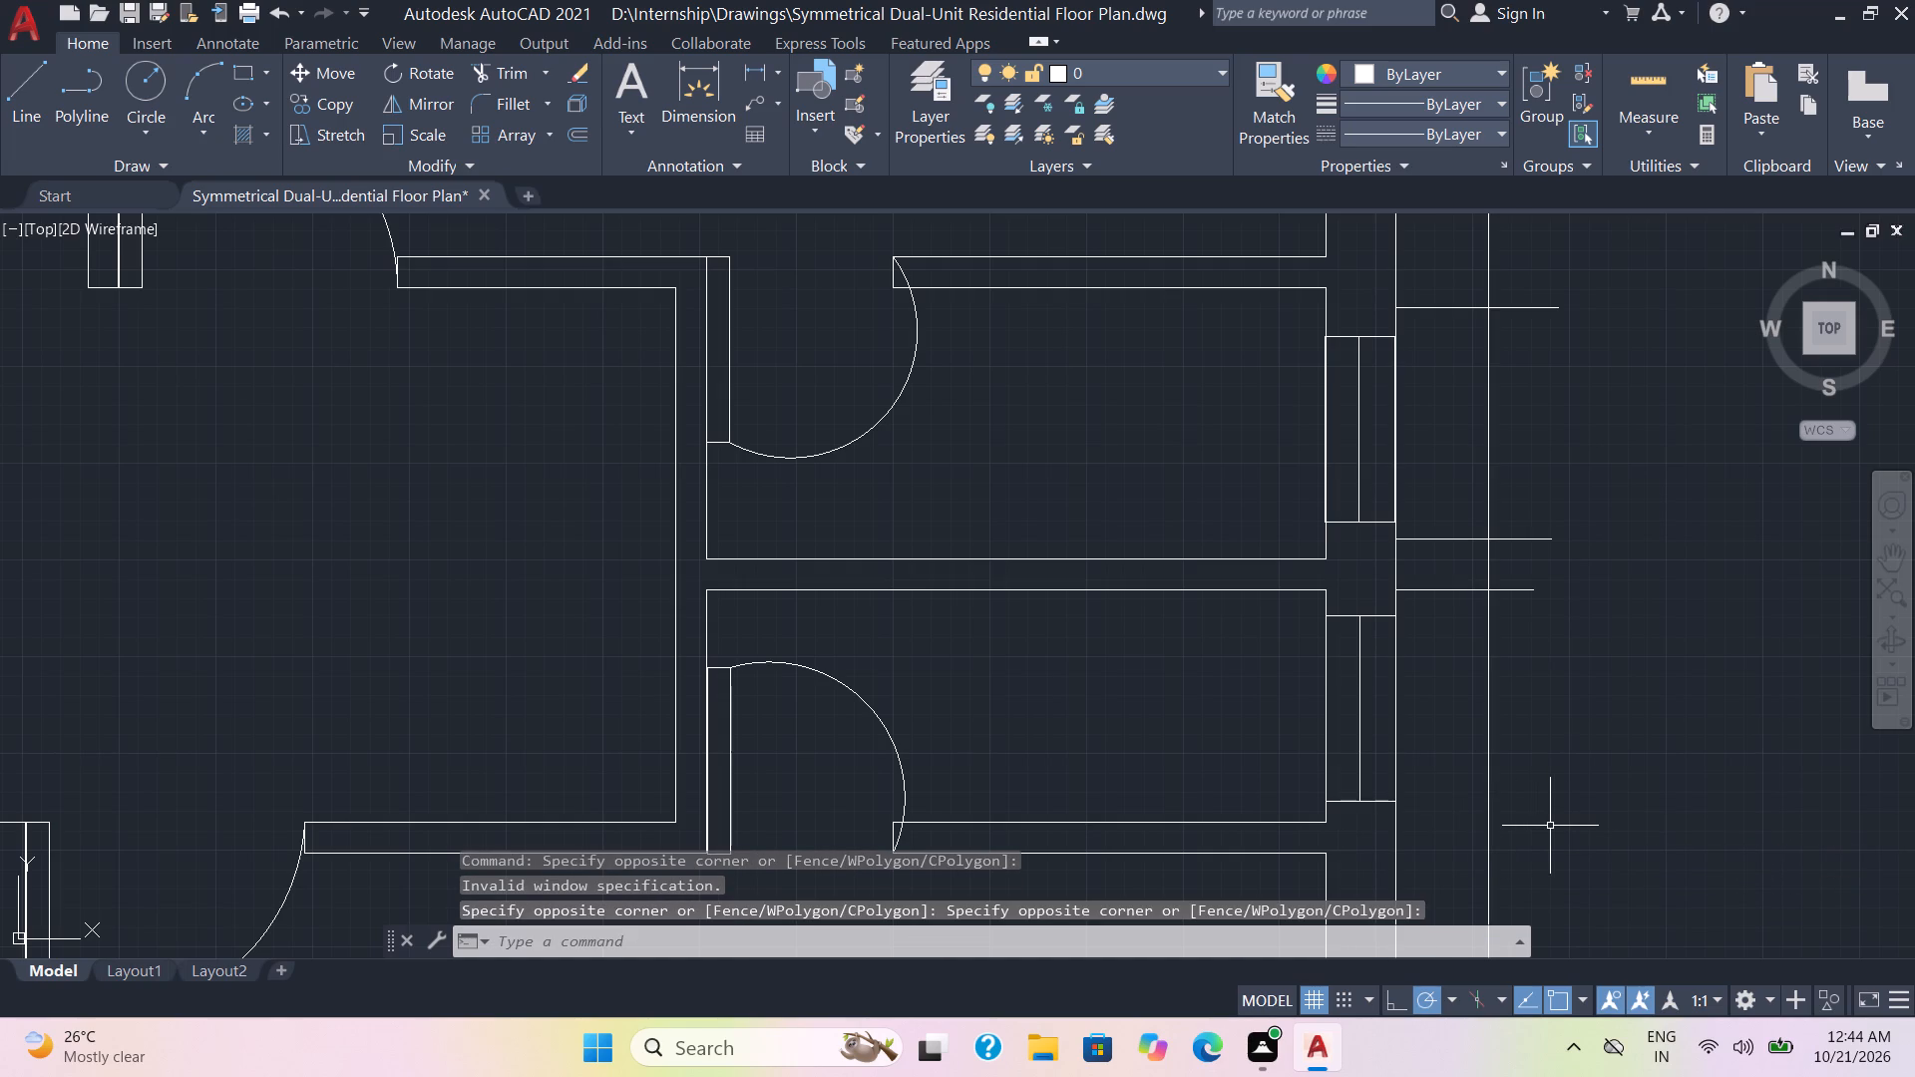
Draw a horizontal line about 1'-8" long across the right offset line to the outer wall, below the lower small-room window.
key("space")
left_click(1550, 825)
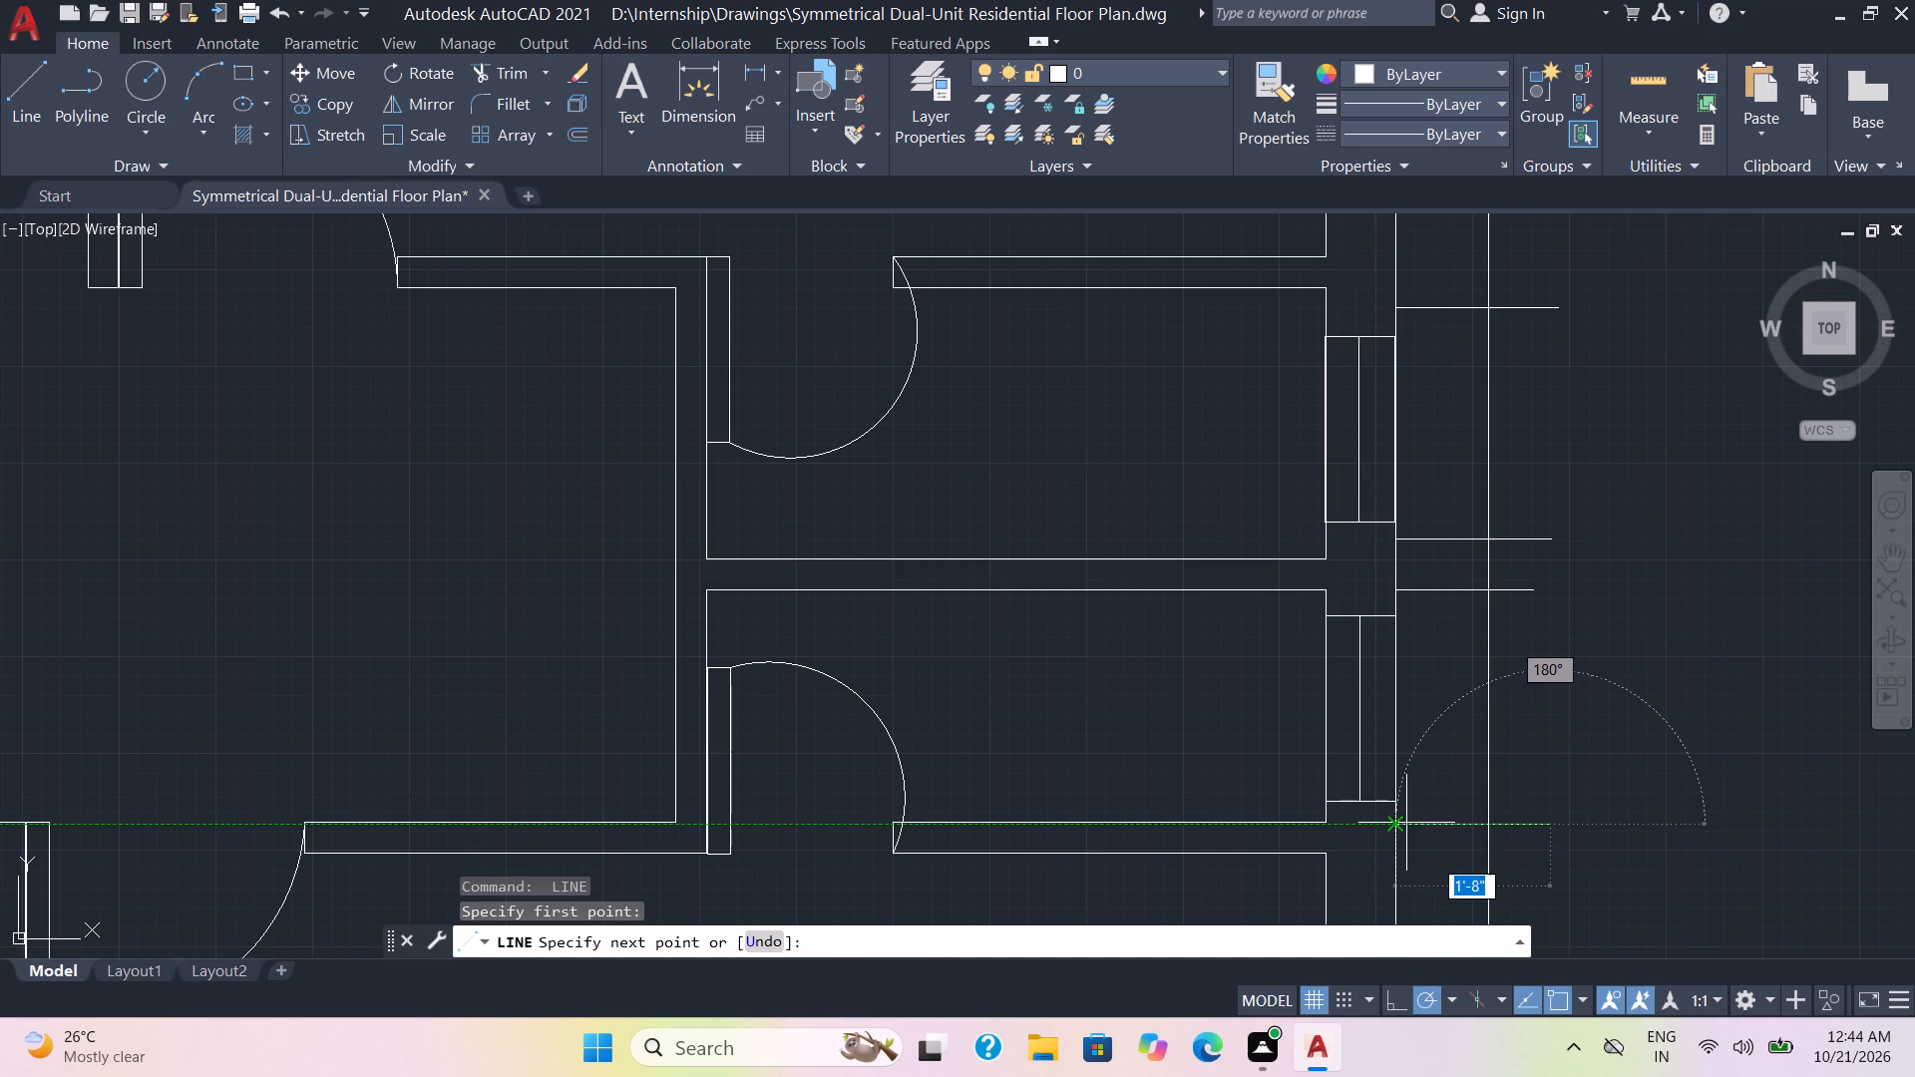
left_click(1396, 823)
scroll(1463, 809, "down", 3)
scroll(1545, 840, "up", 1)
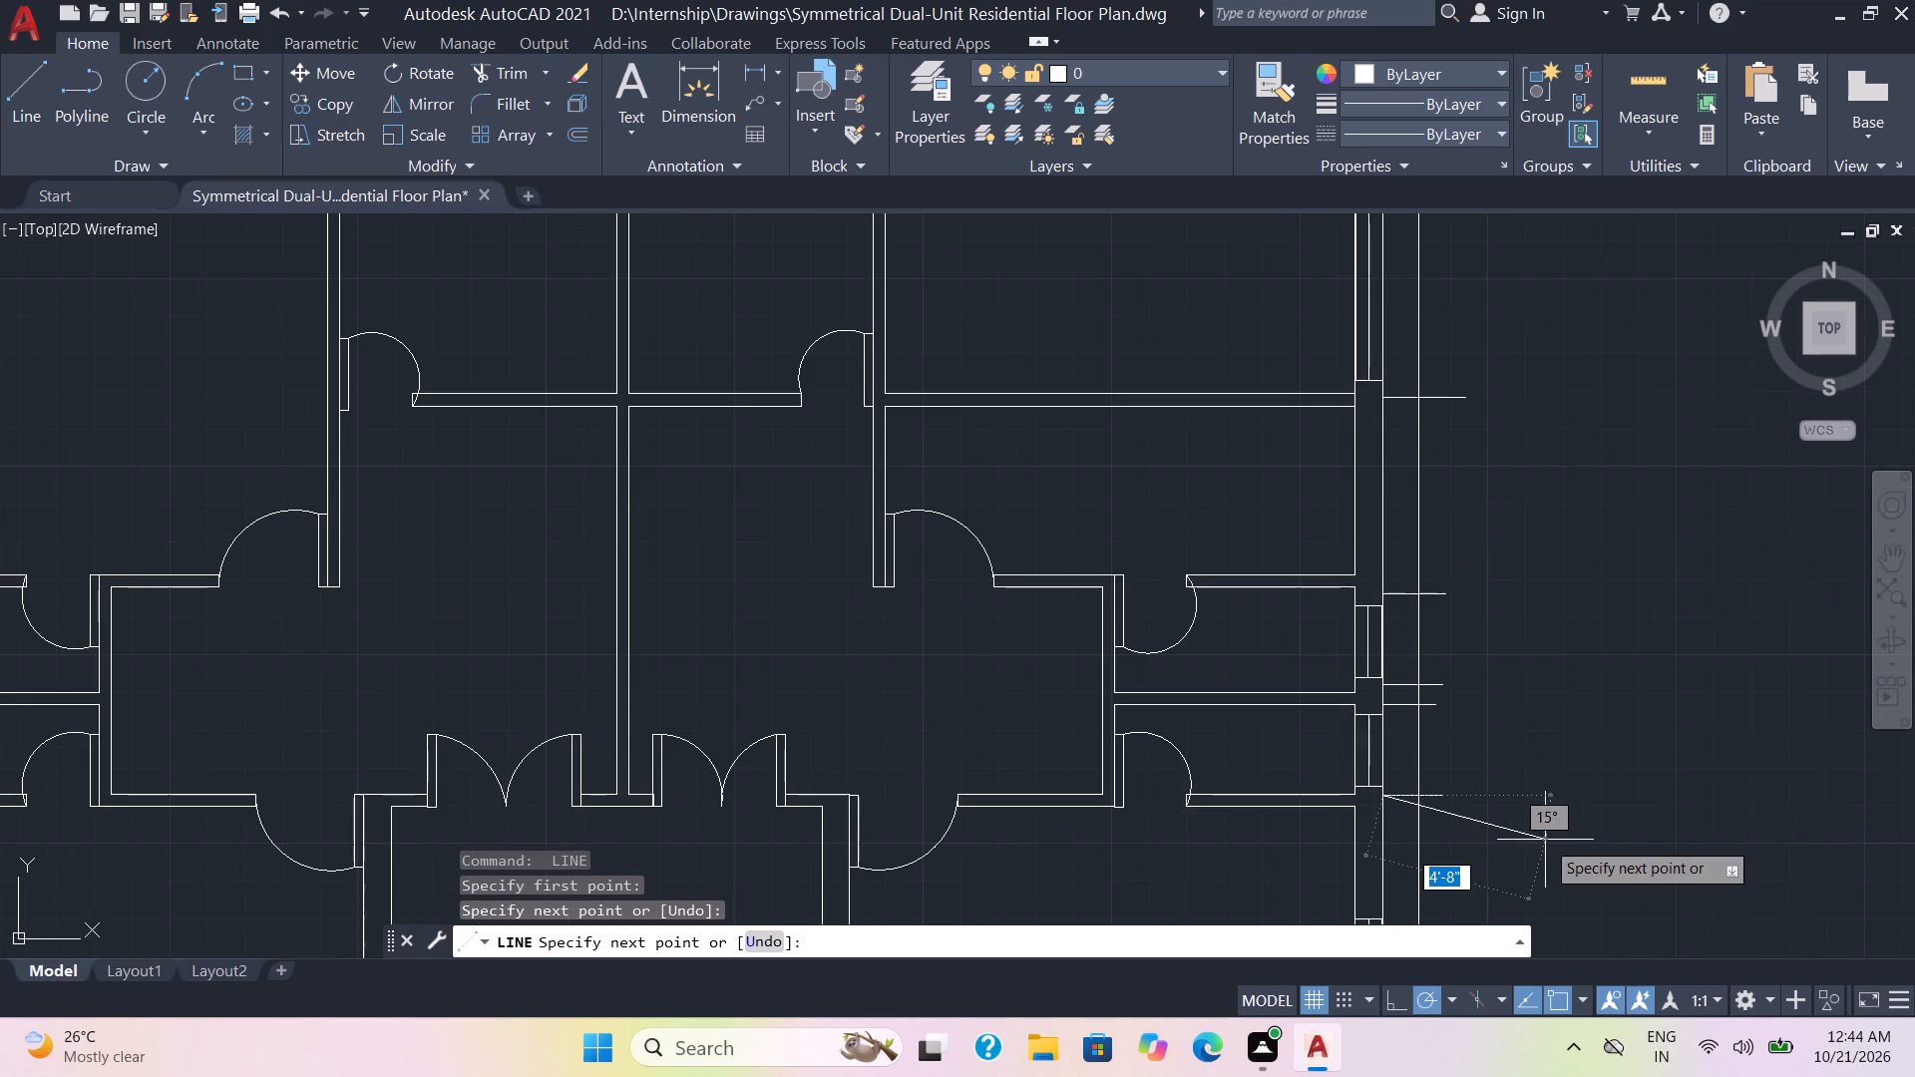
key("space")
Draw horizontal lines across the right offset line above and below the lower-right room's side window, the lower one about 2'-8" long.
middle_click_drag(1541, 839, 1539, 492)
key("space")
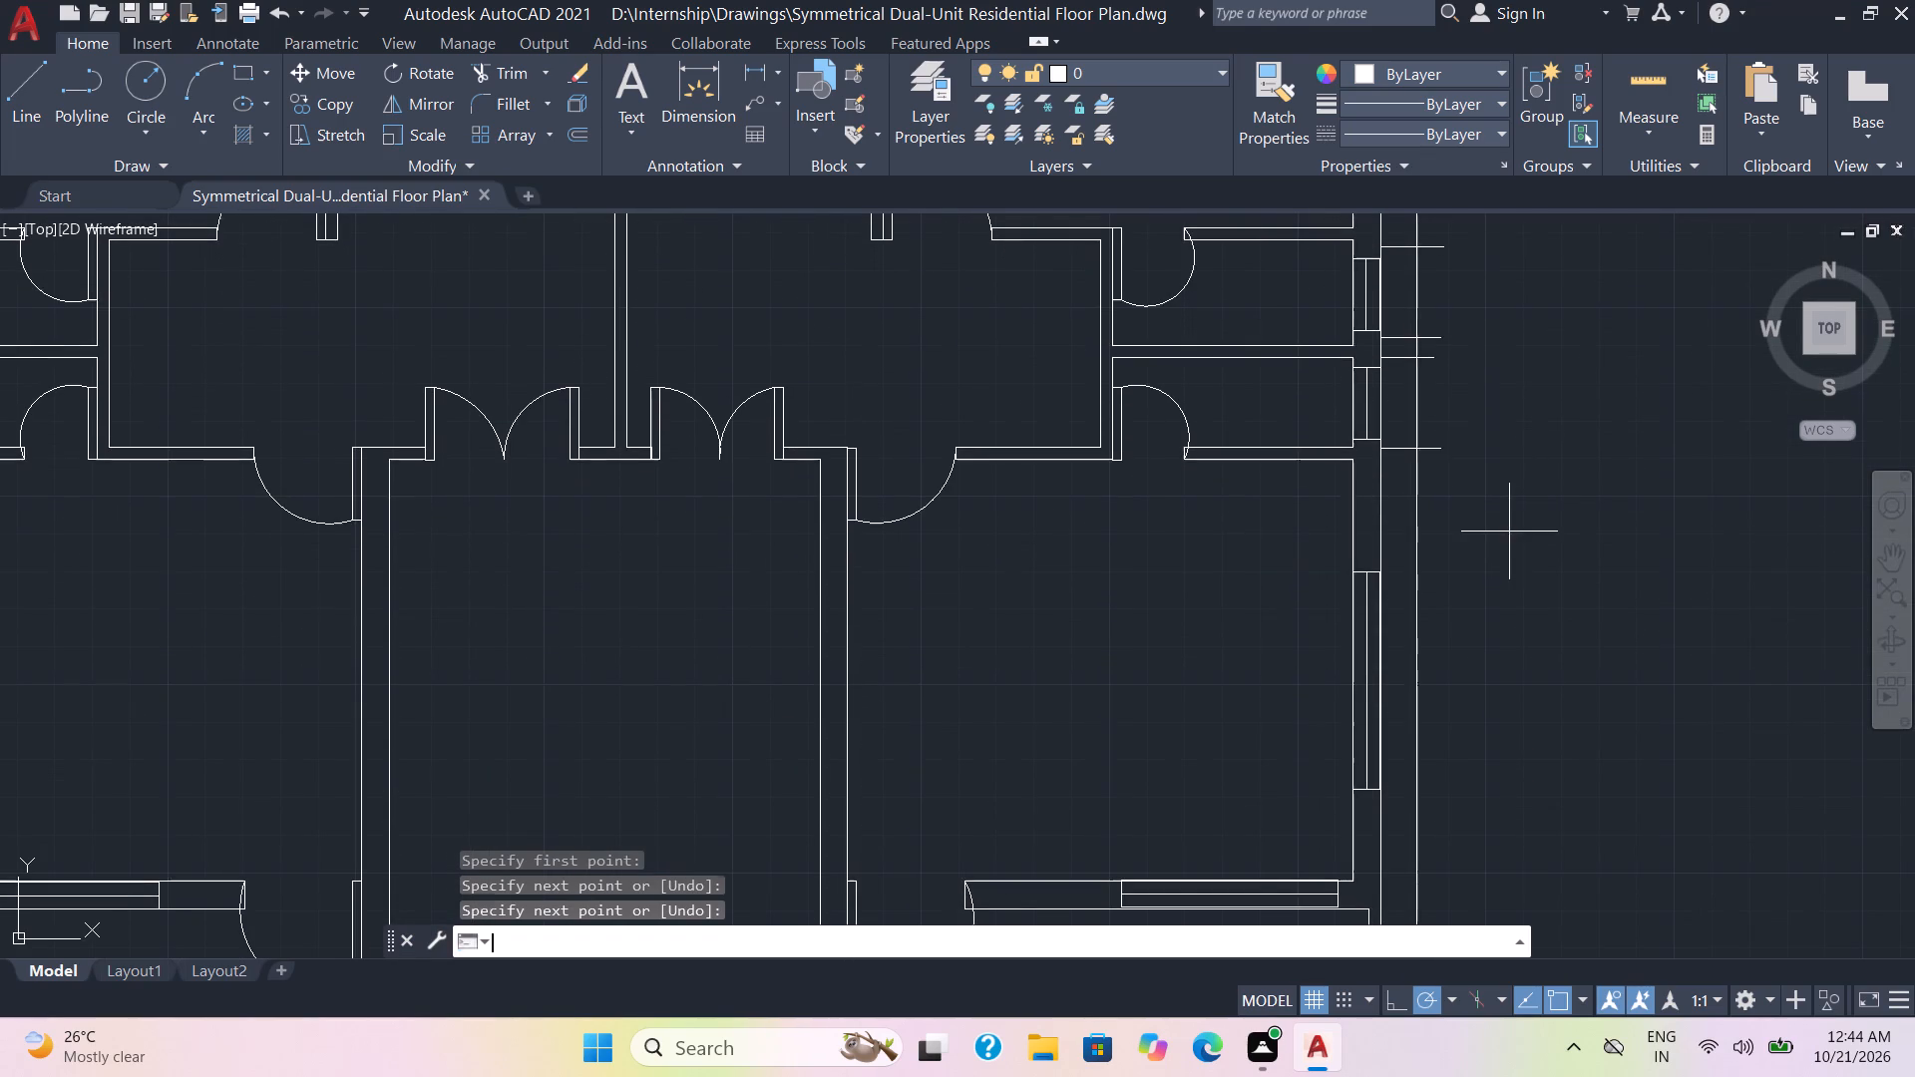
left_click(1472, 538)
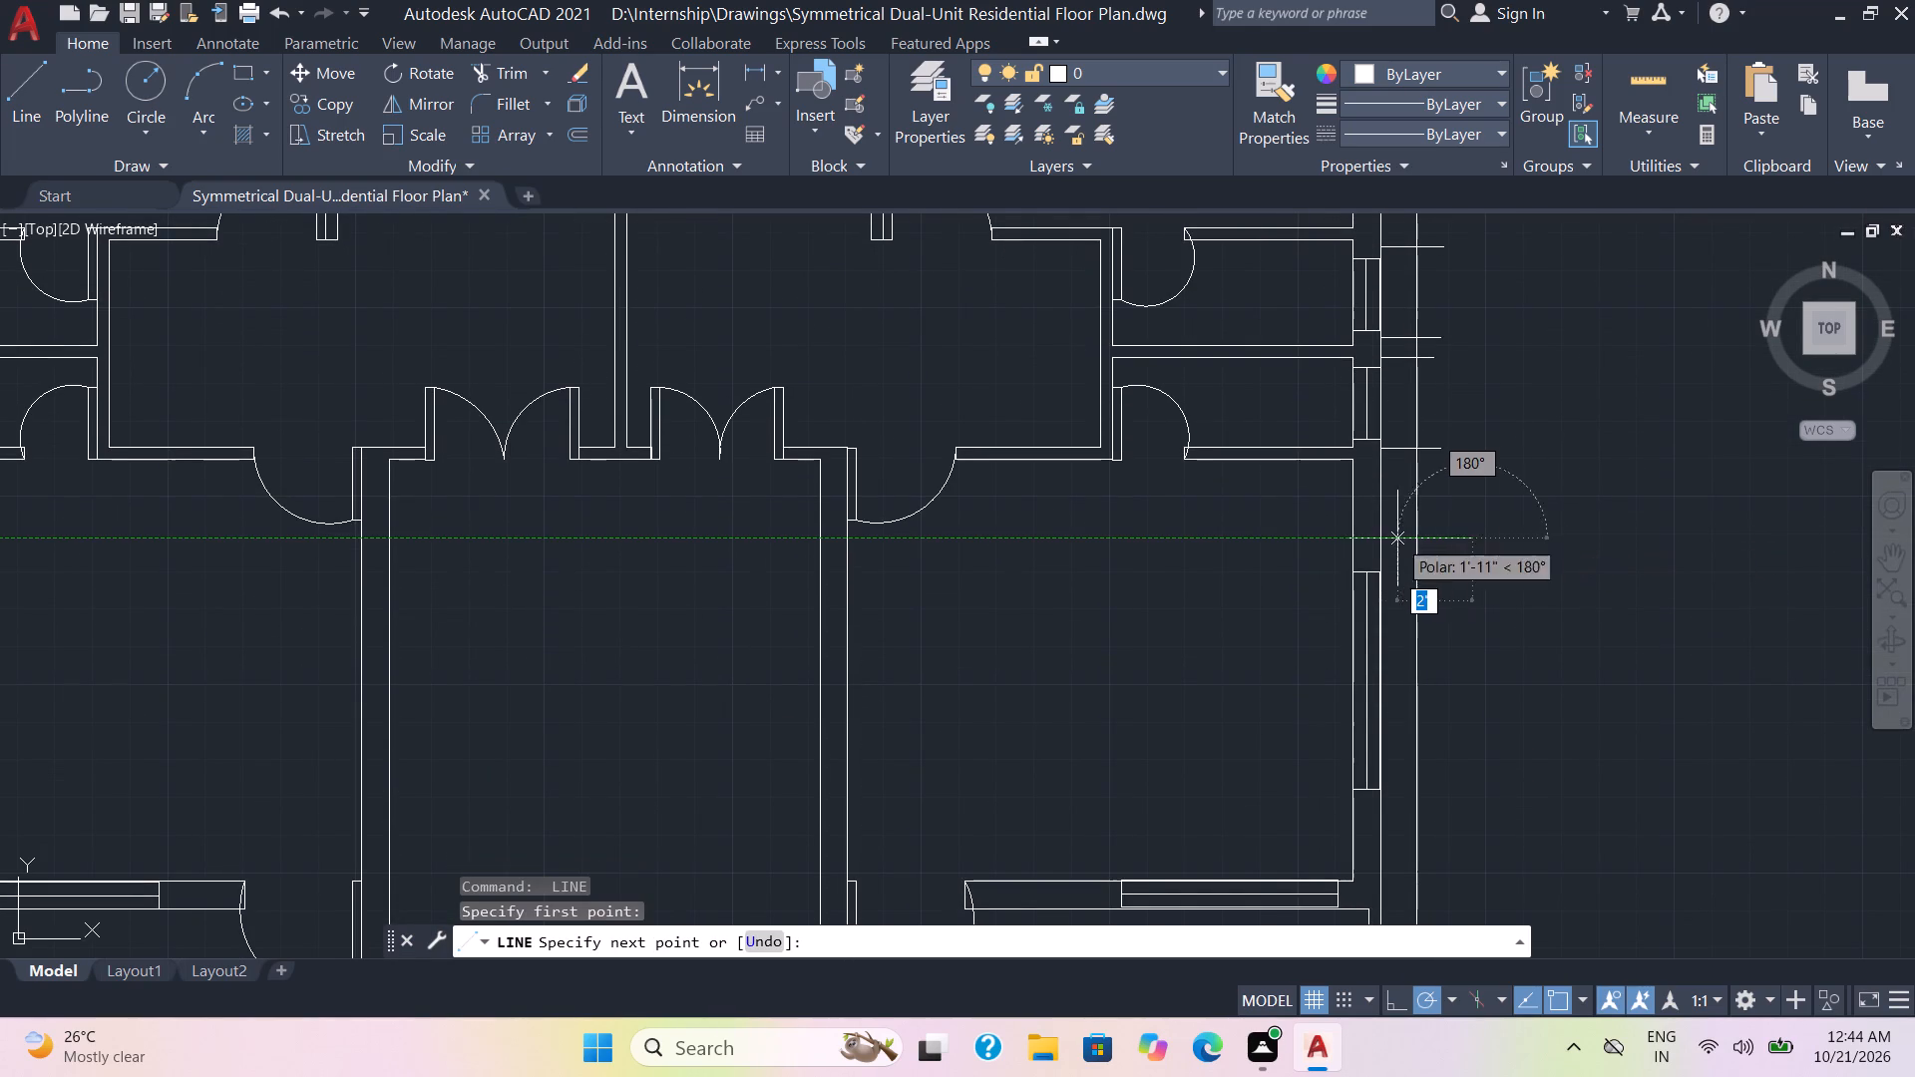
left_click(1379, 540)
key("space")
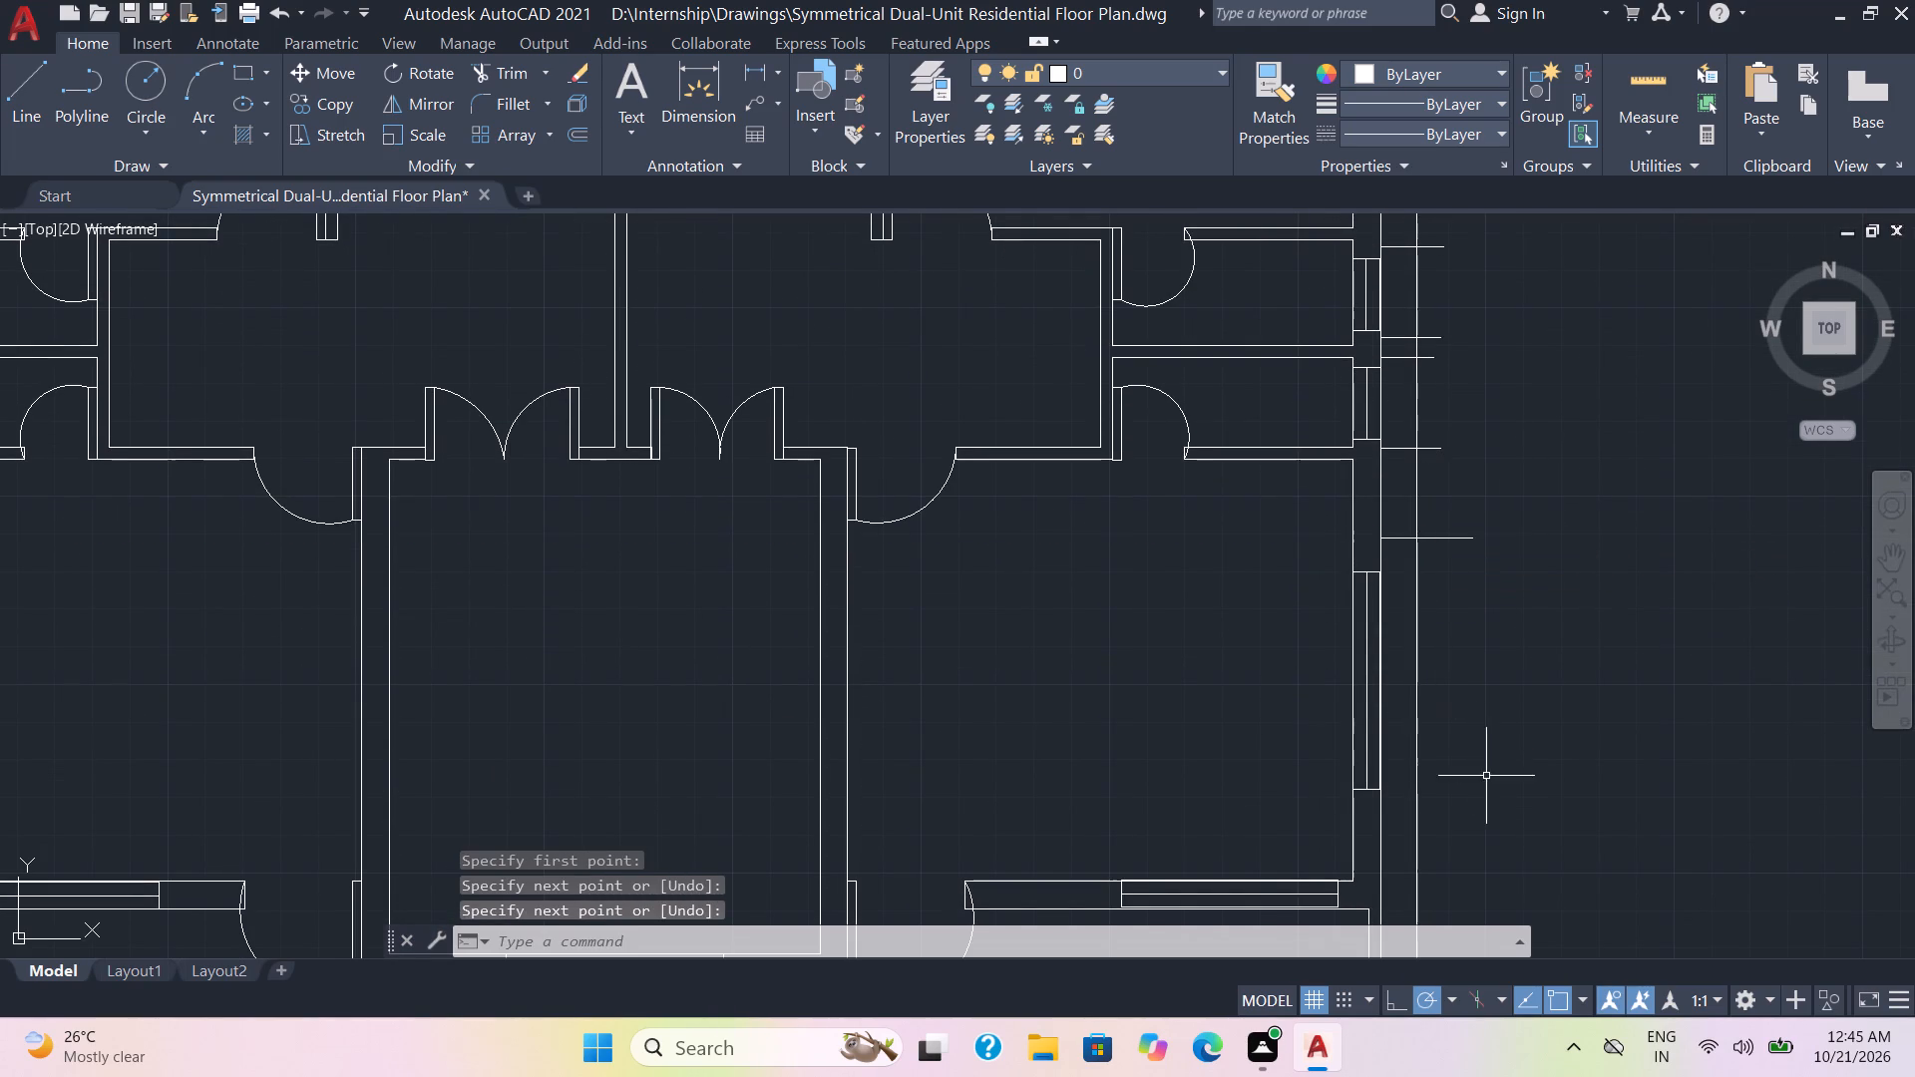
key("space")
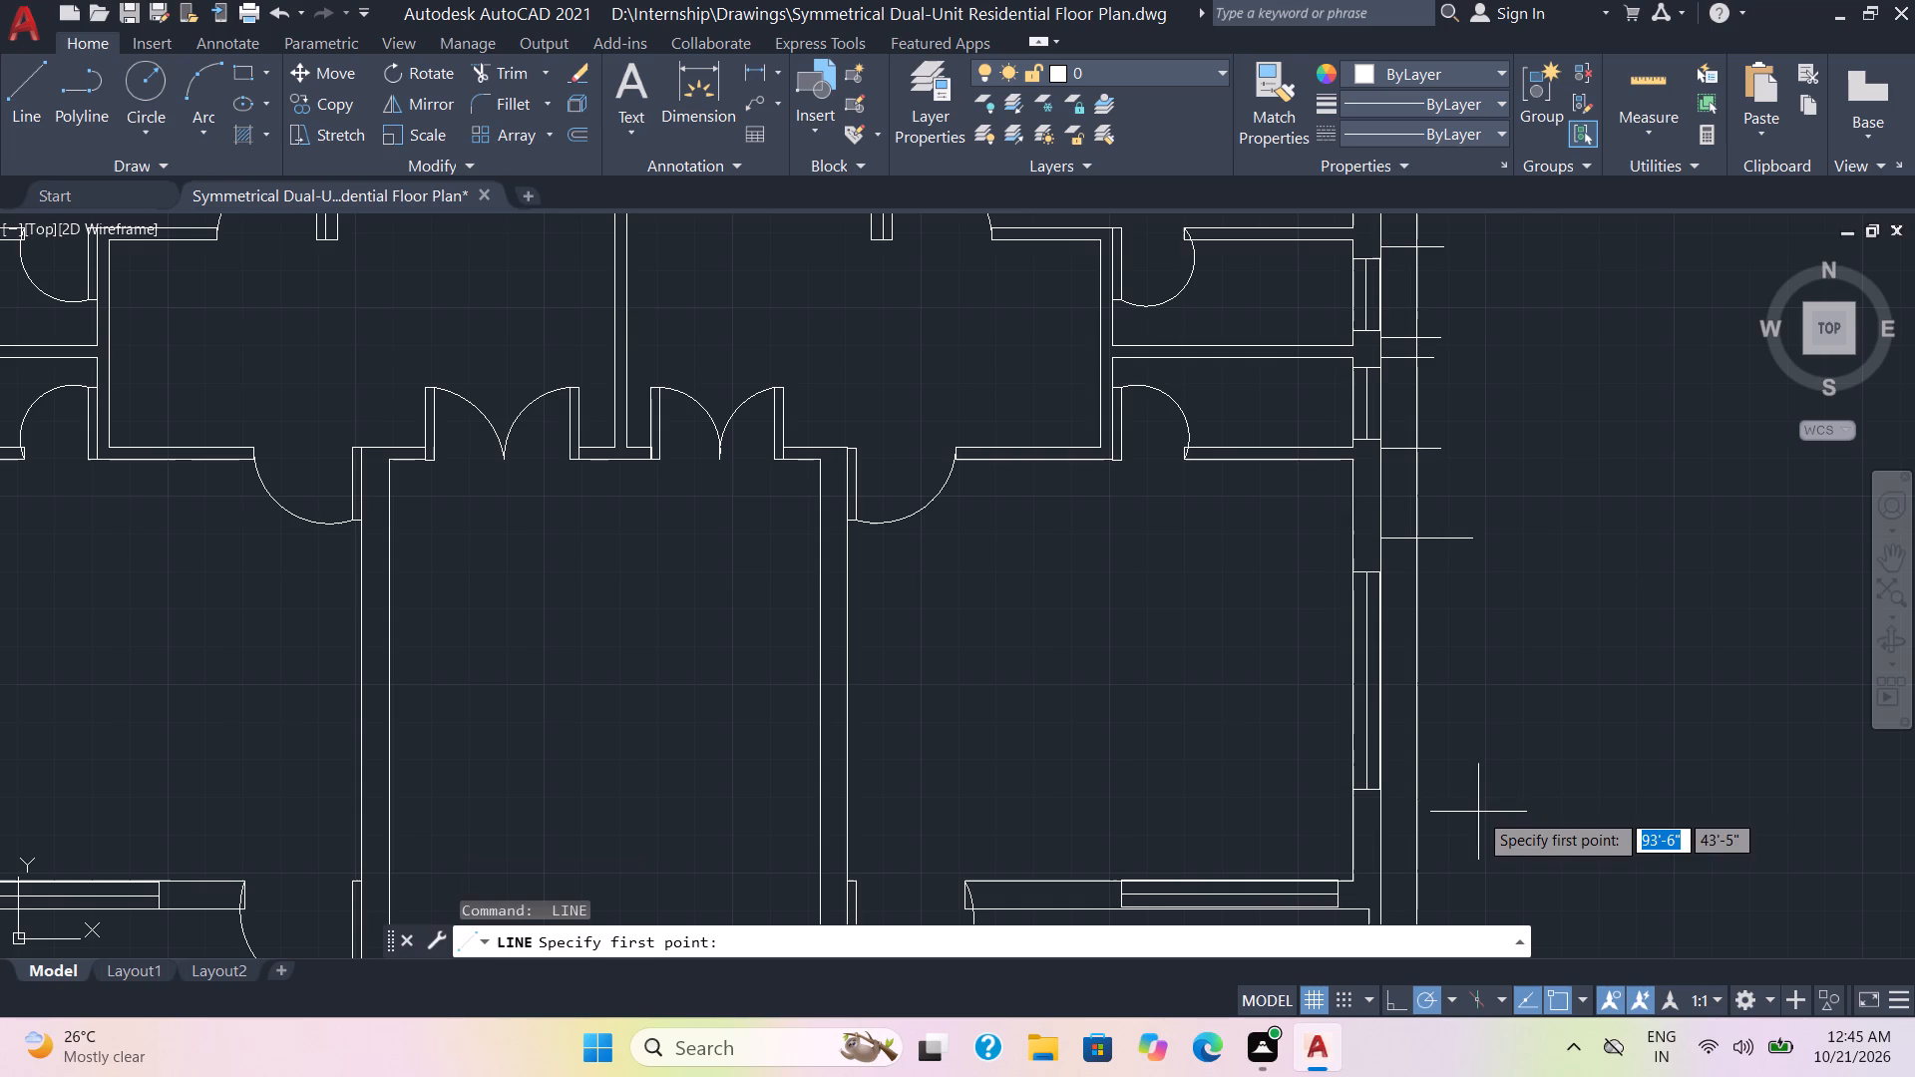
left_click(1478, 812)
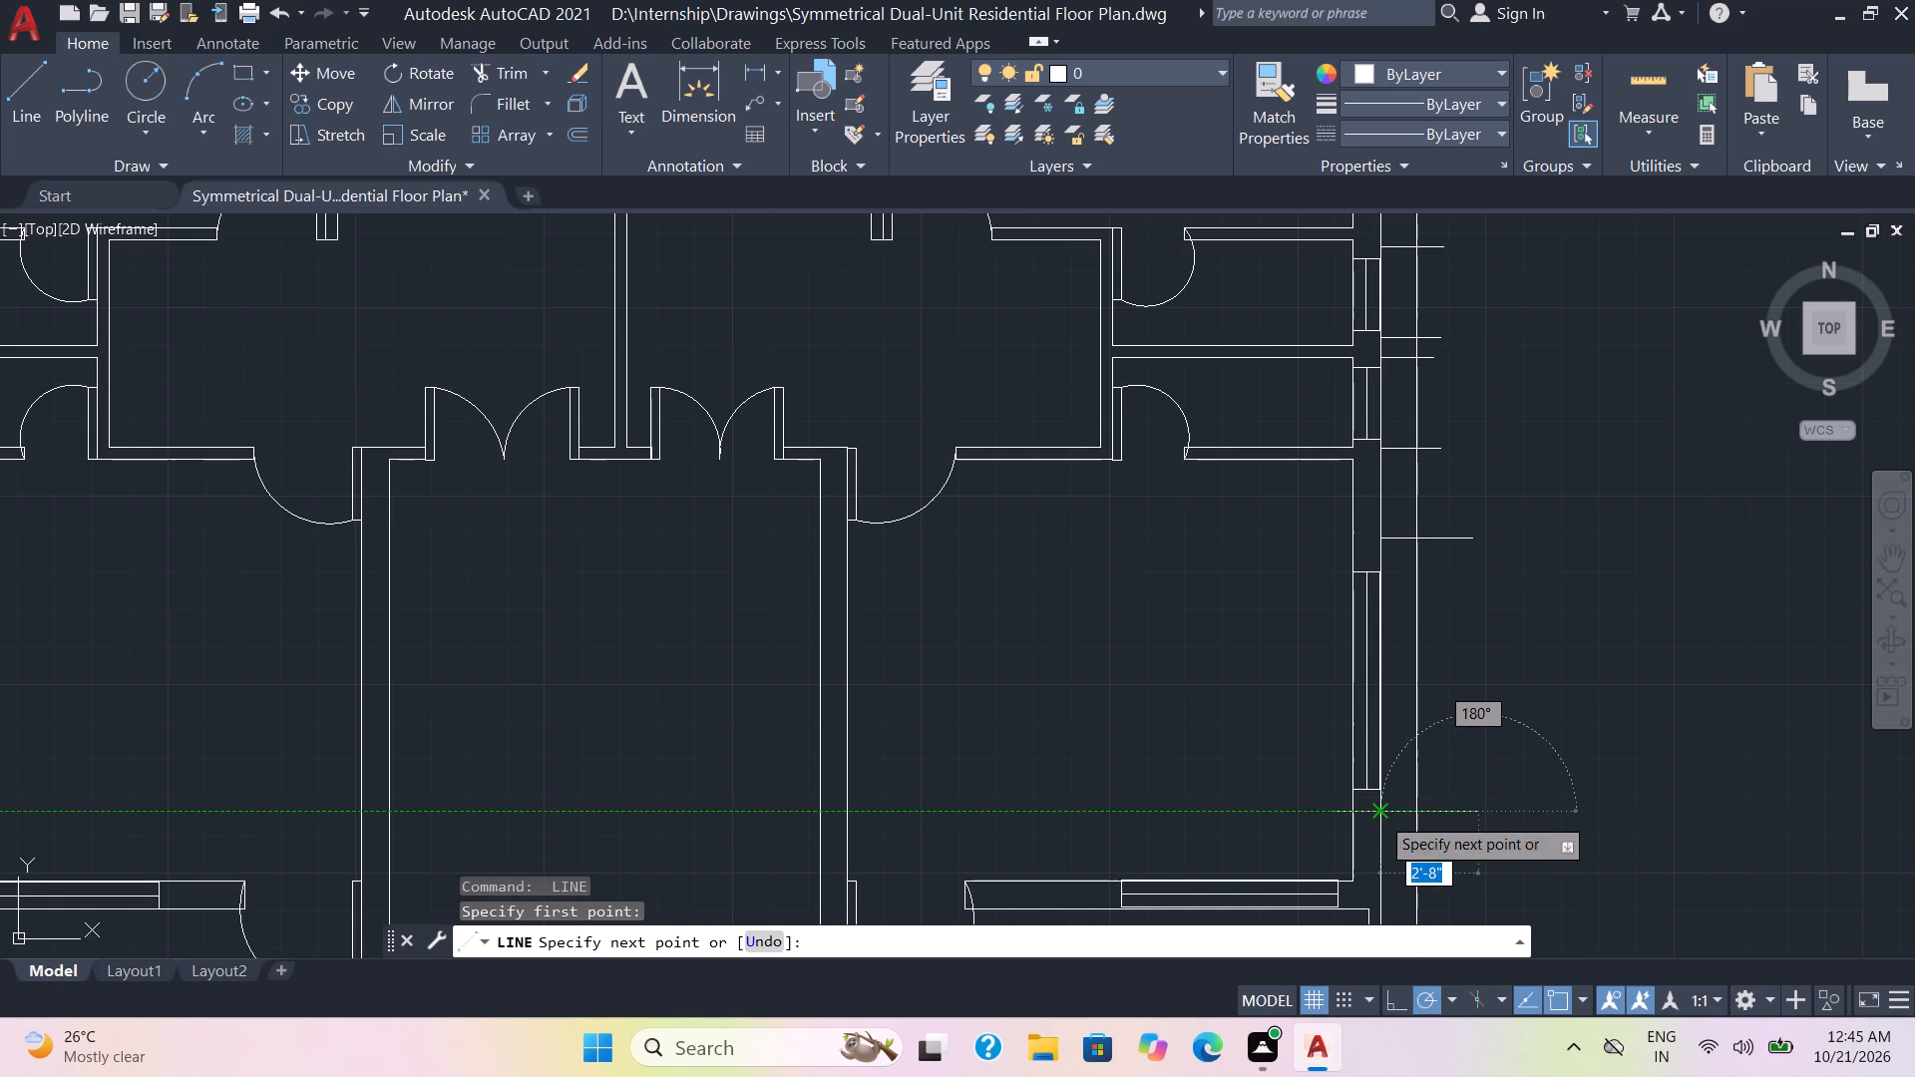
left_click(1380, 815)
key("space")
middle_click_drag(1495, 862, 1554, 398)
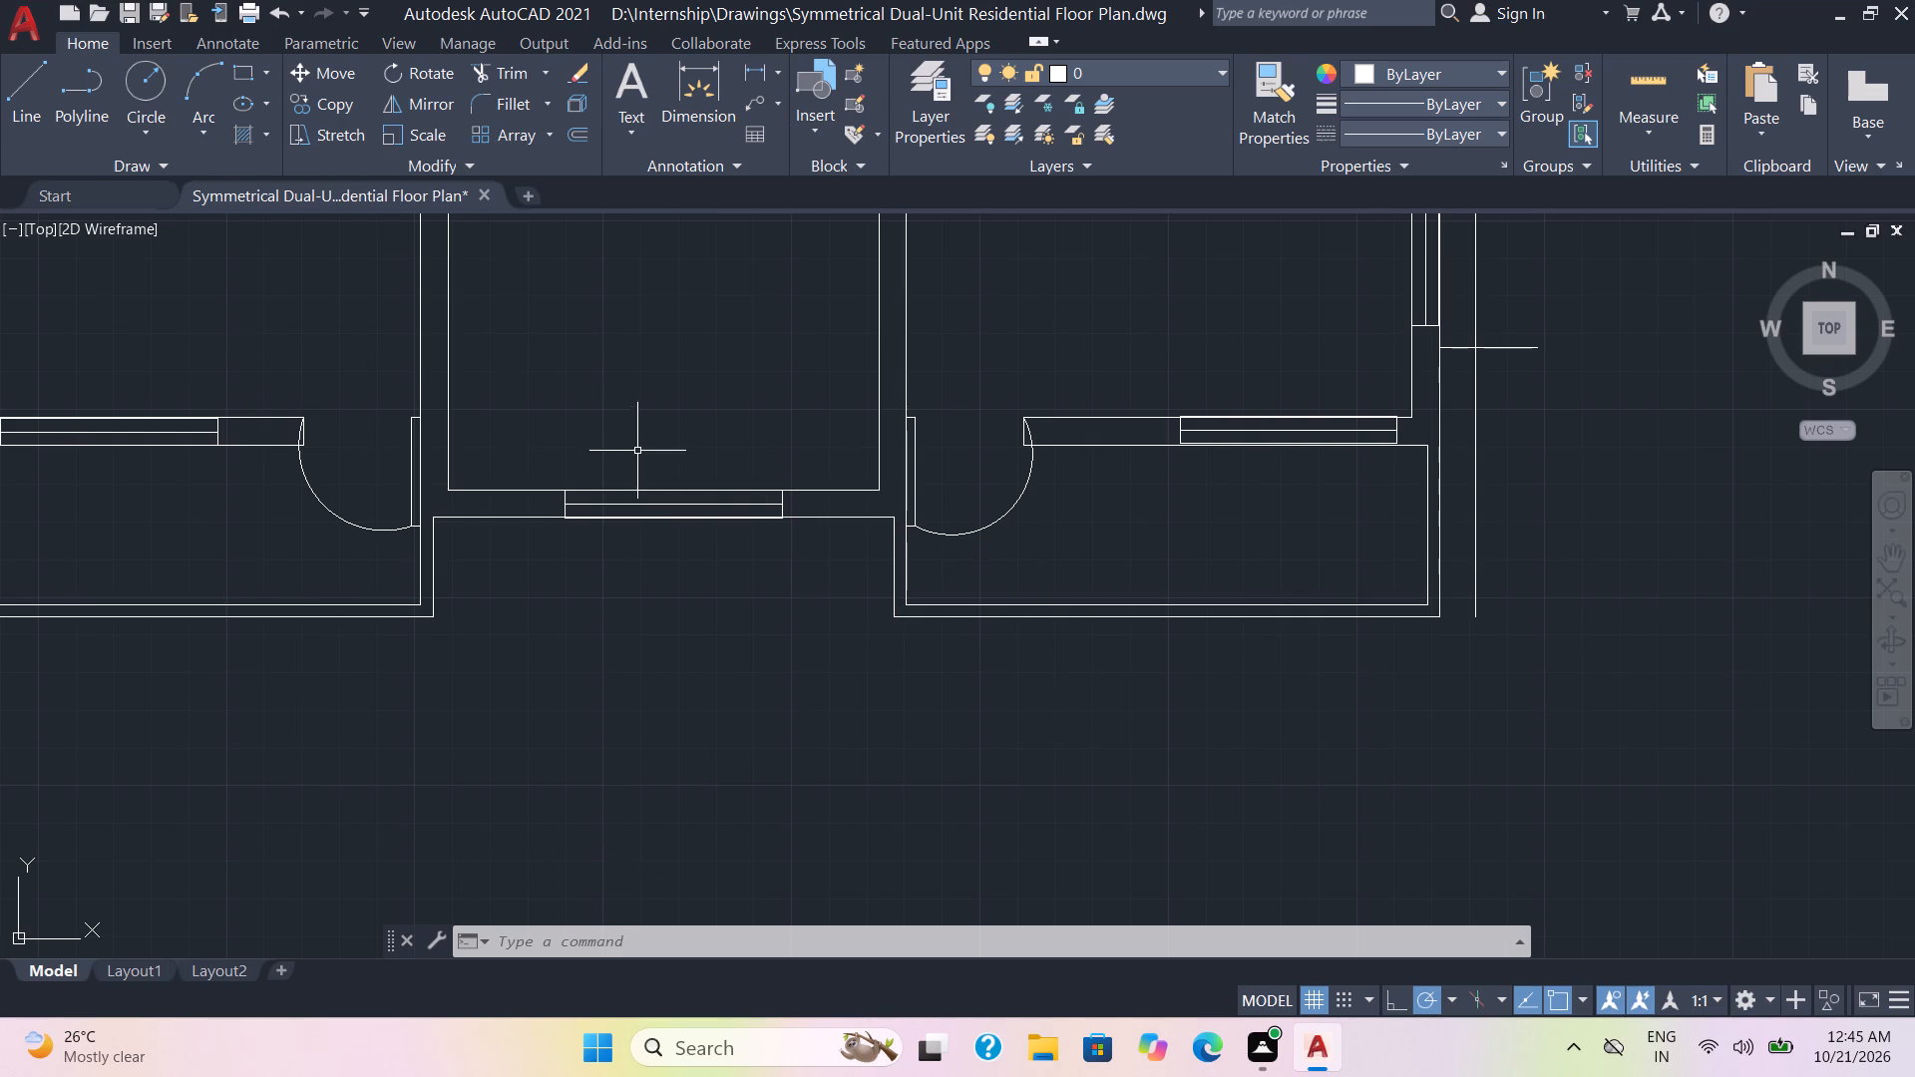
Draw horizontal lines across the left offset line to the outer wall, below and above the lower-left room's side window.
left_click_drag(644, 442, 1049, 523)
left_click(674, 389)
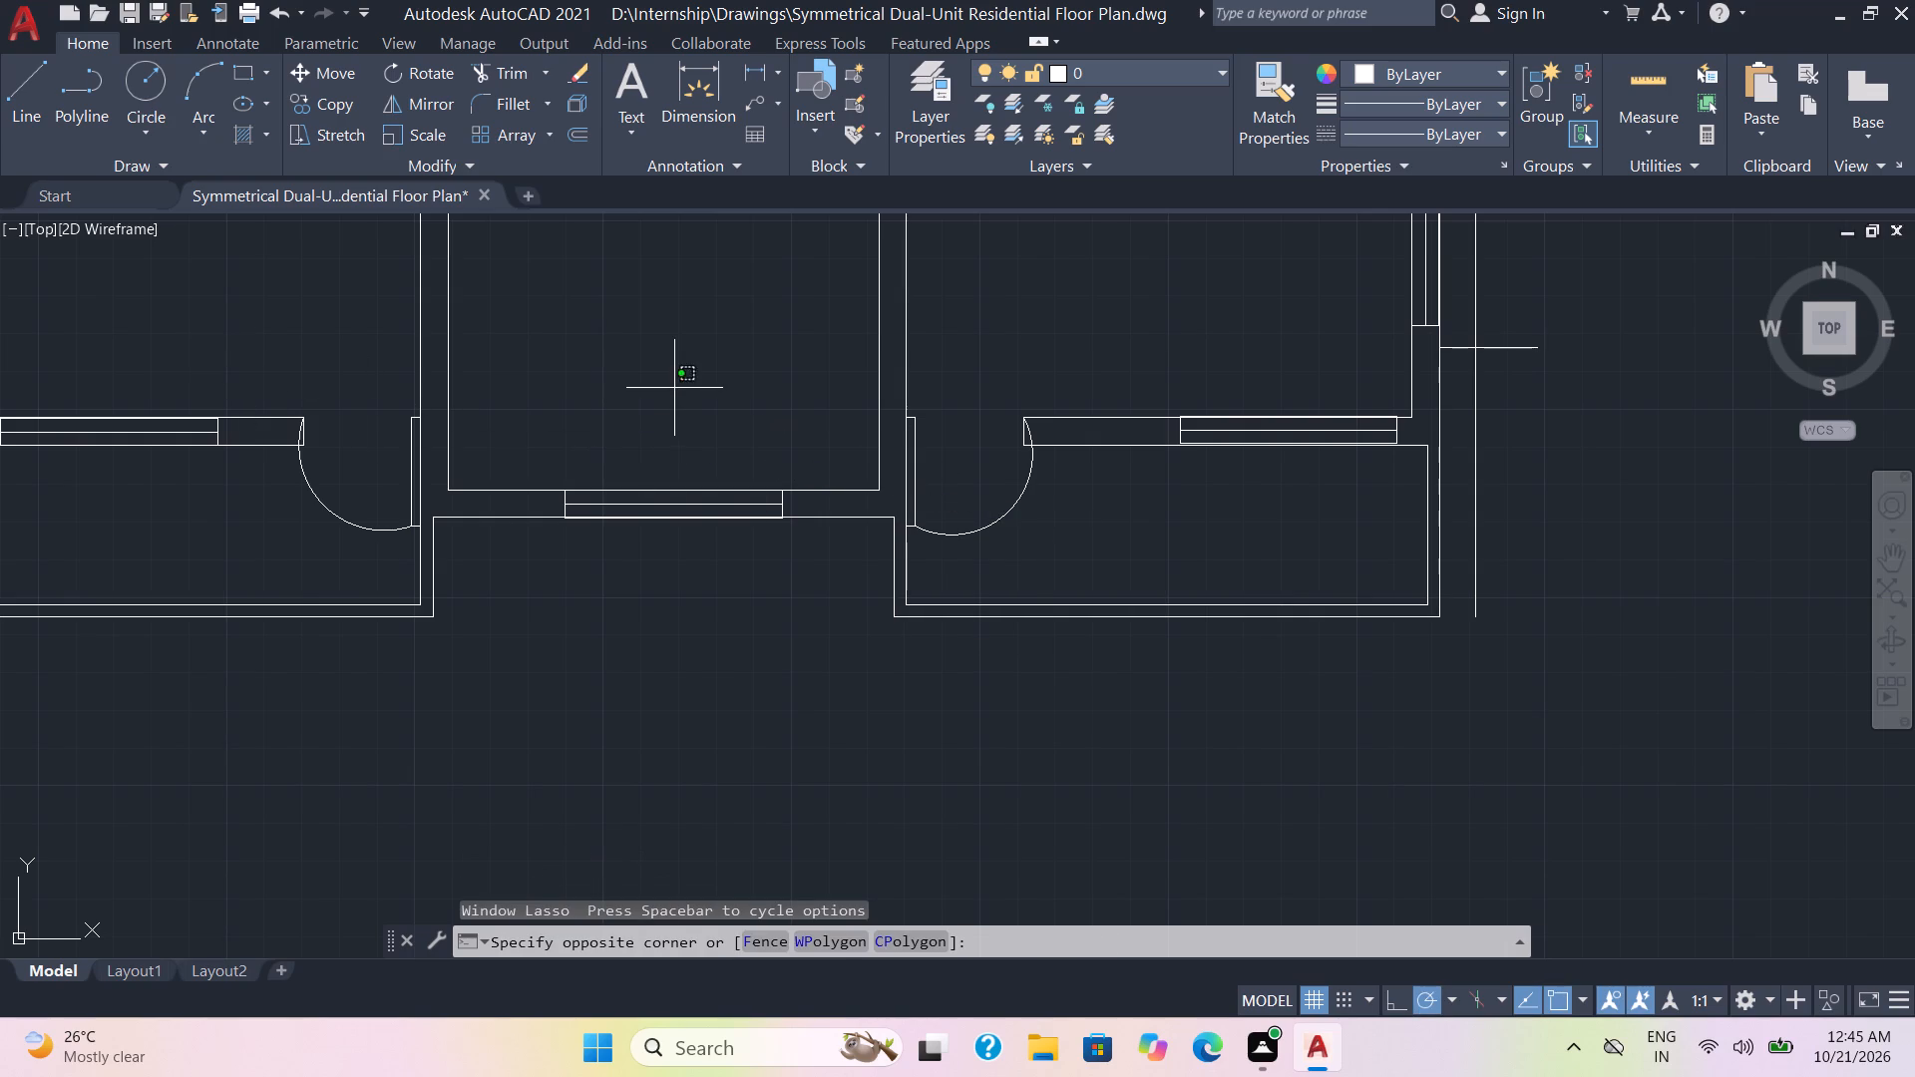
middle_click_drag(672, 385, 1377, 524)
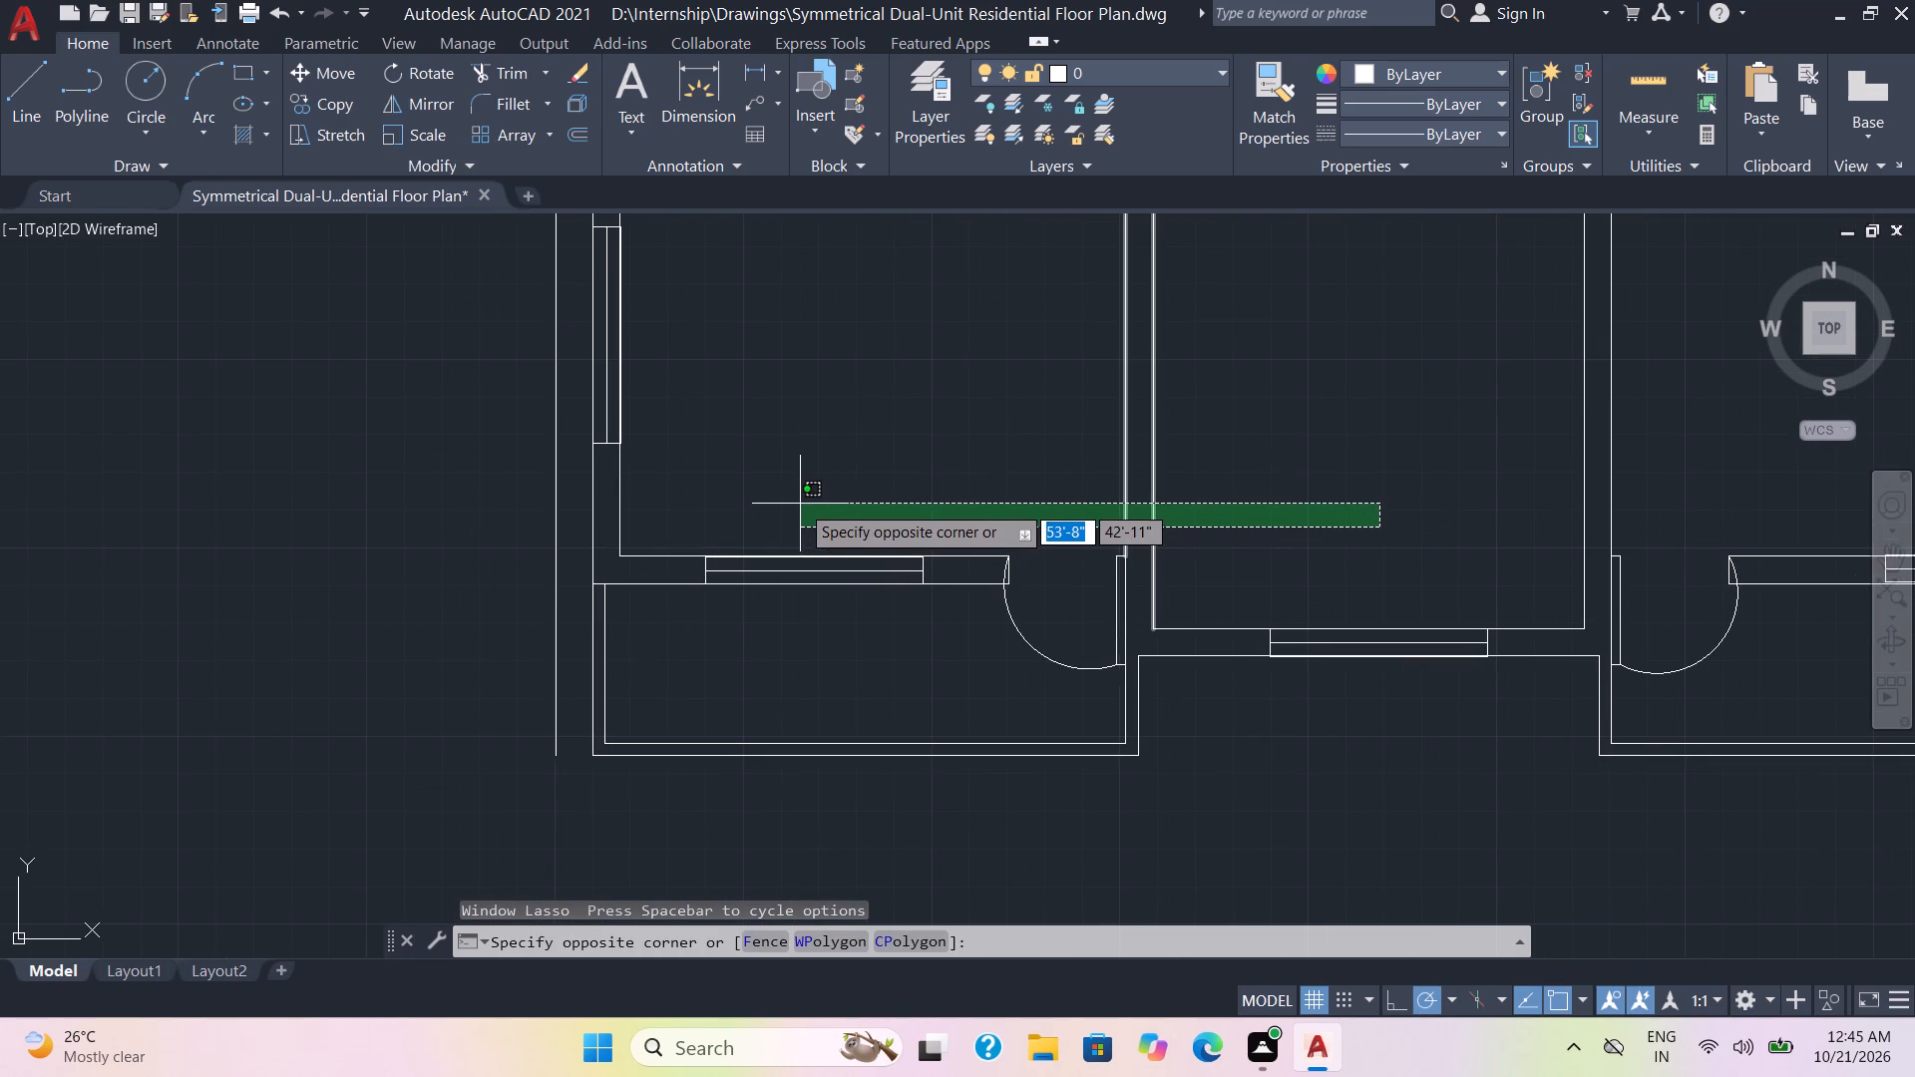
key("Escape")
key("space")
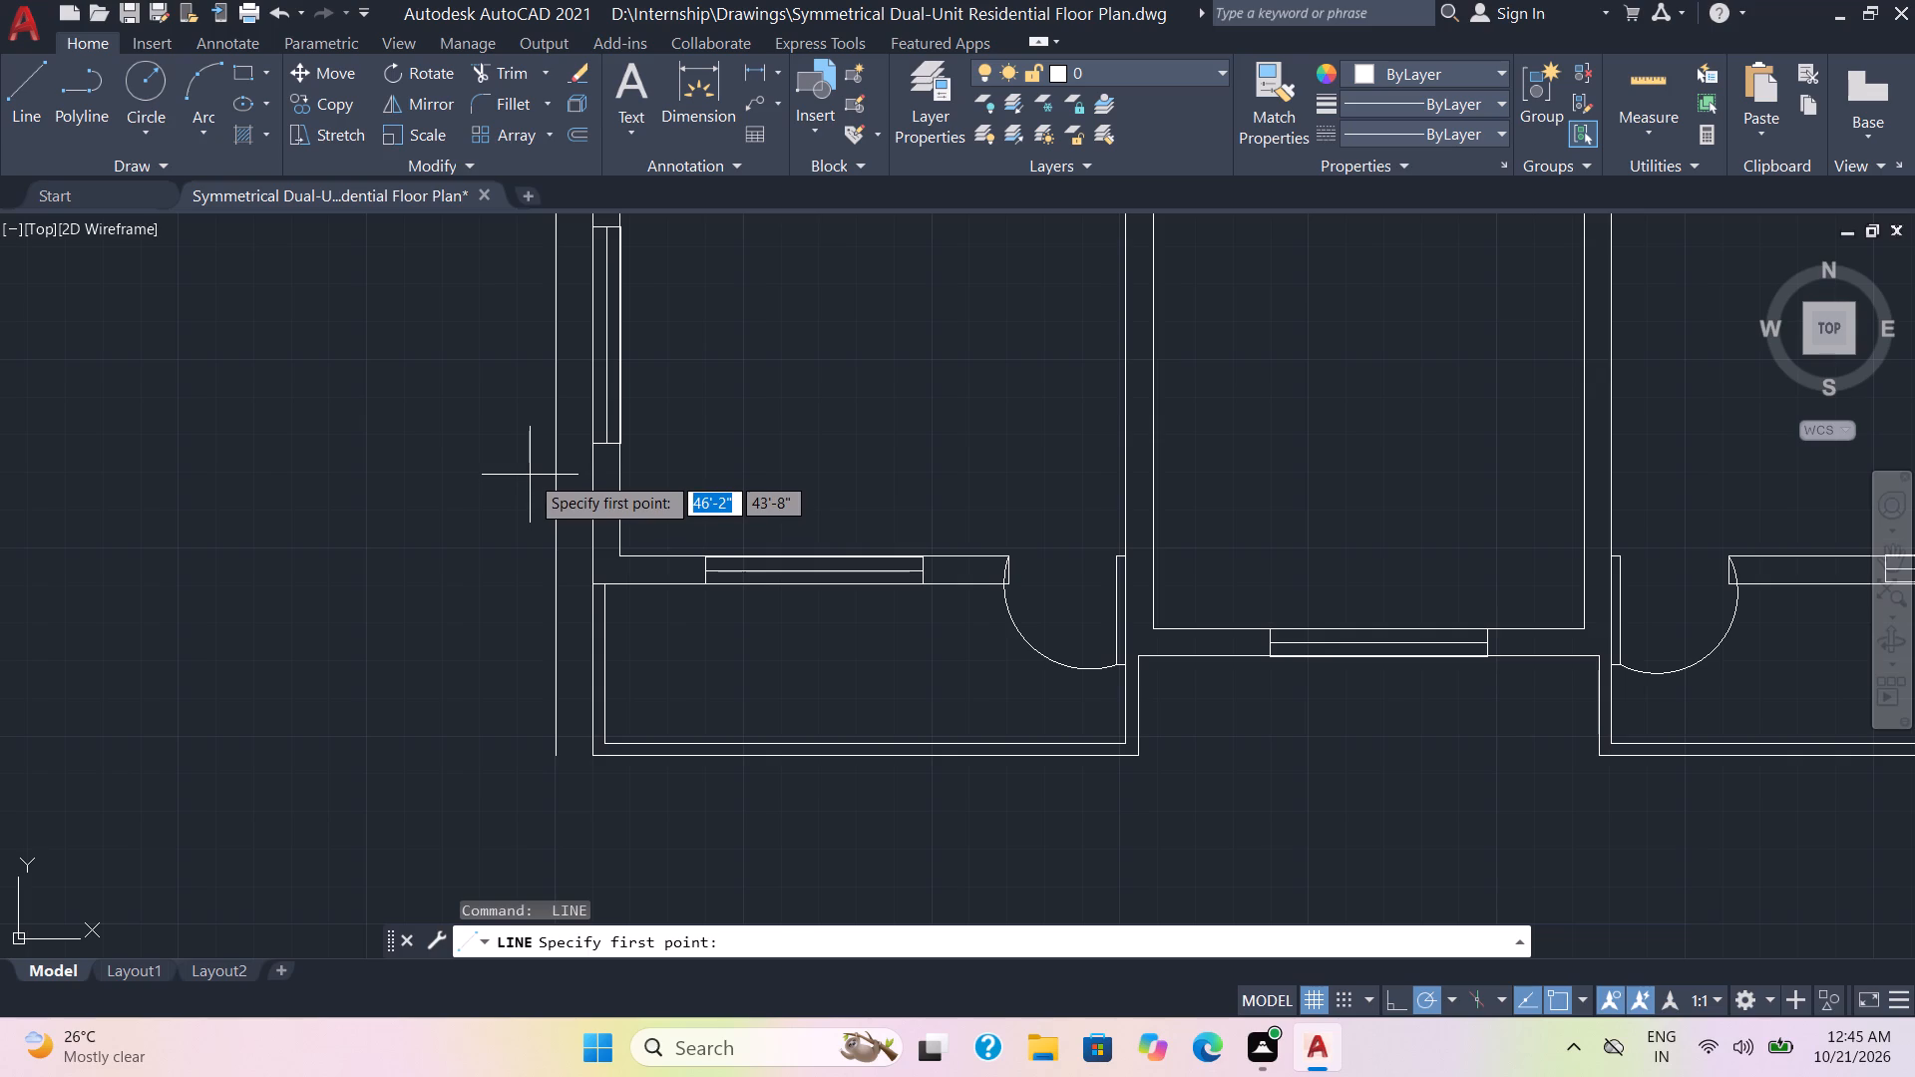
left_click(530, 475)
left_click(600, 470)
key("space")
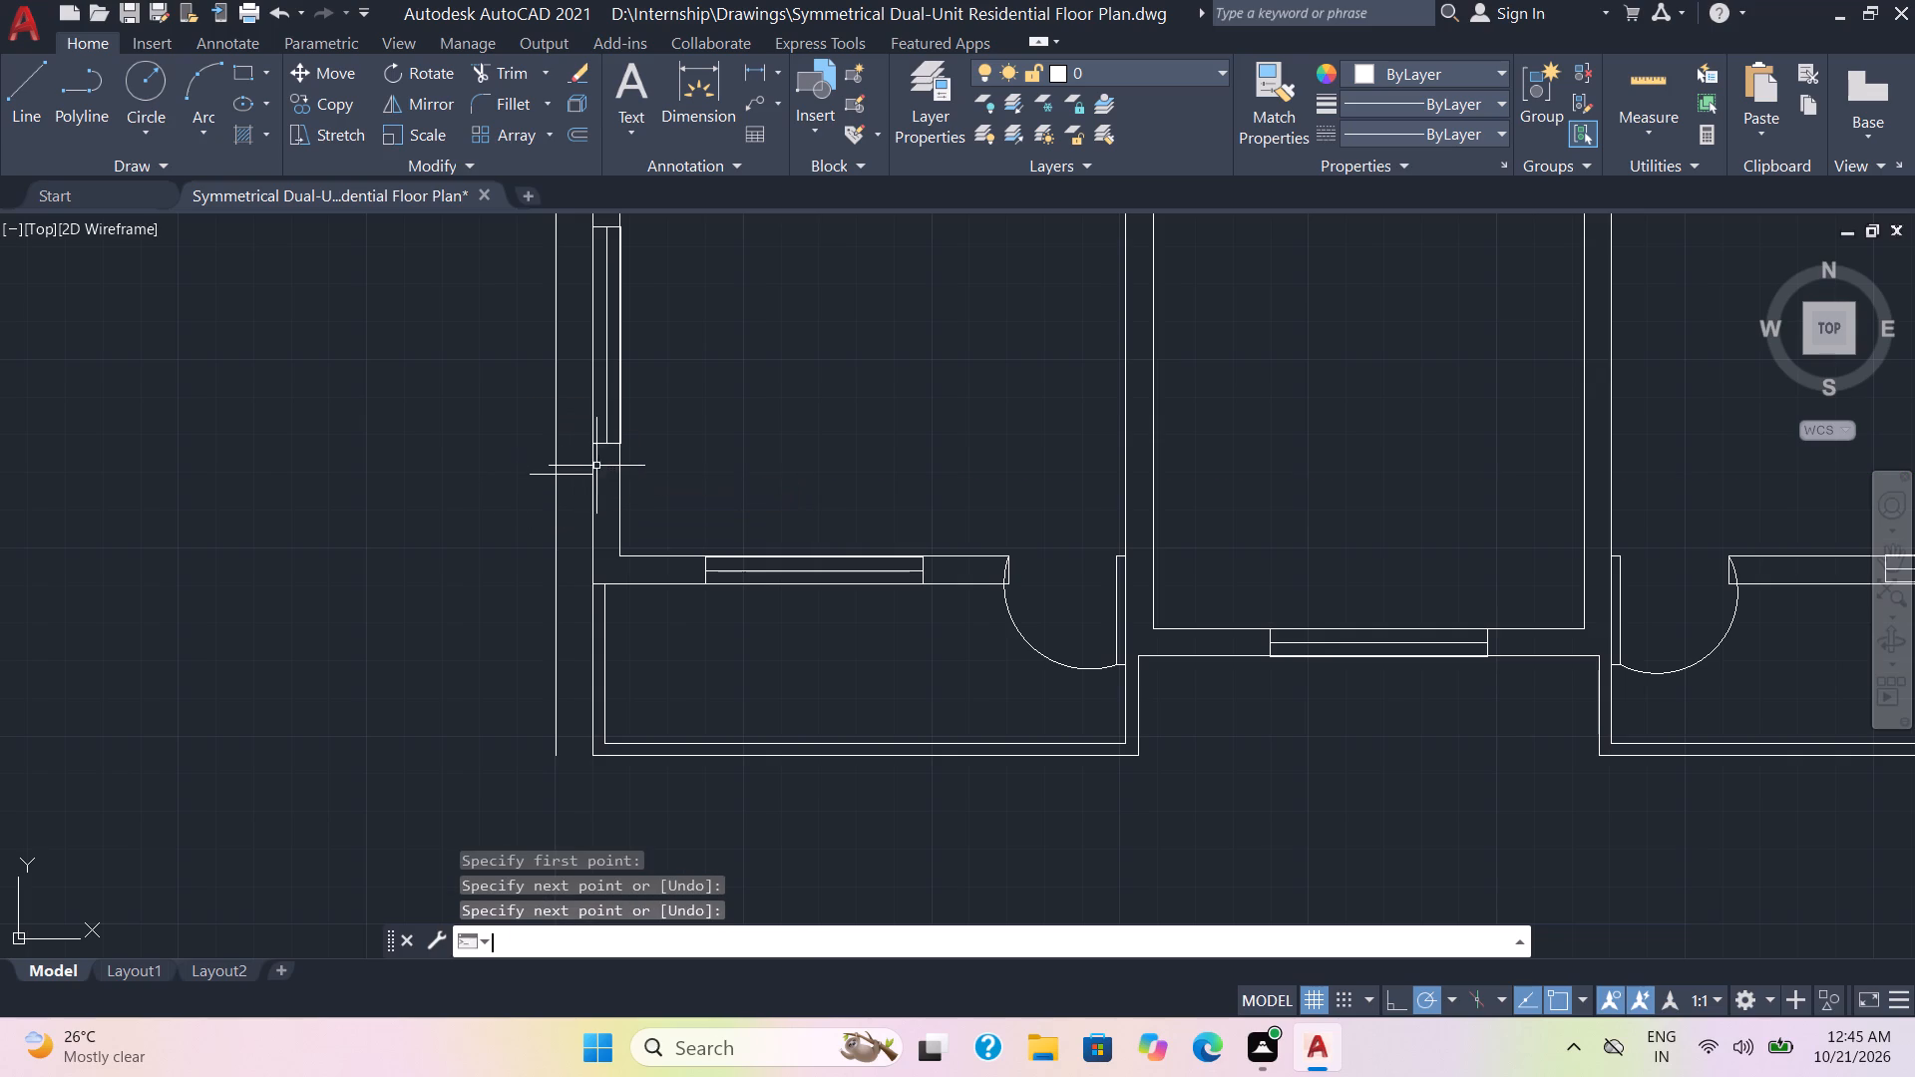
middle_click_drag(603, 388, 654, 693)
key("space")
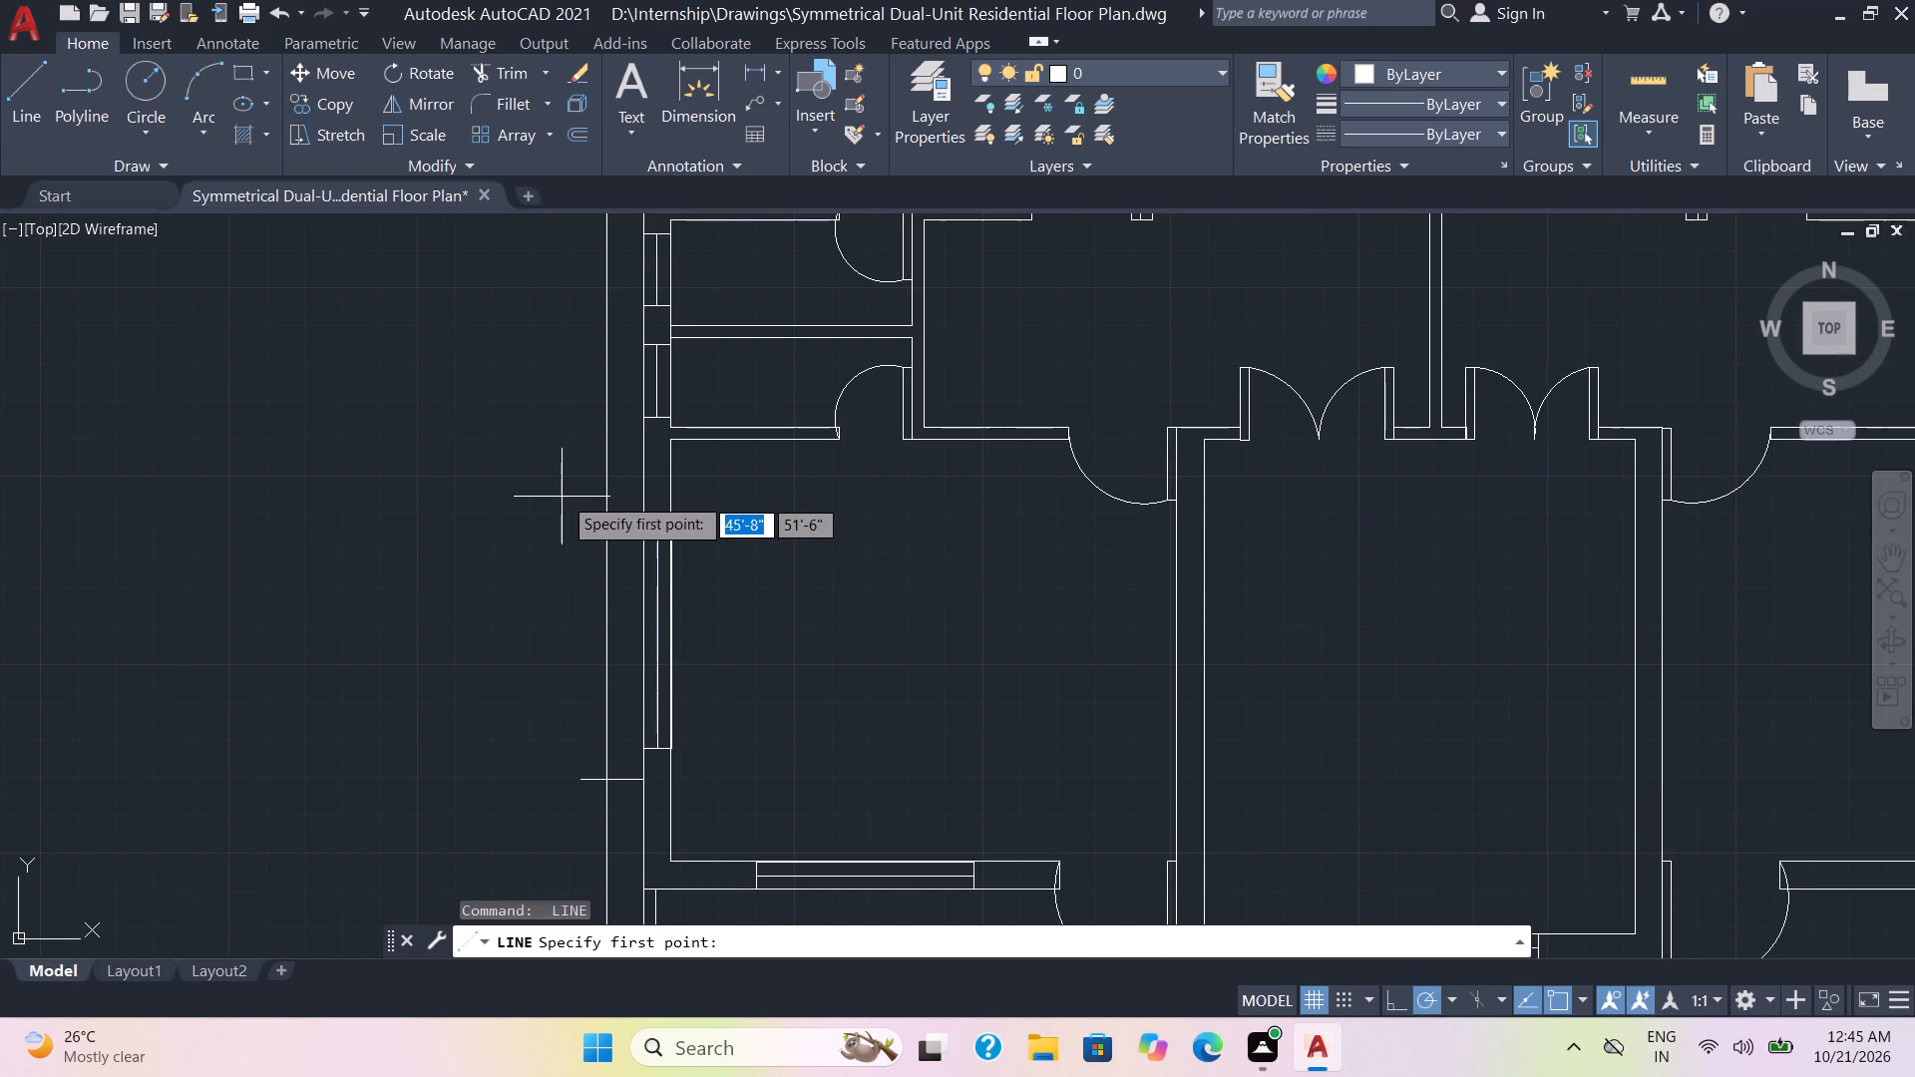
left_click(563, 495)
left_click(648, 492)
key("space")
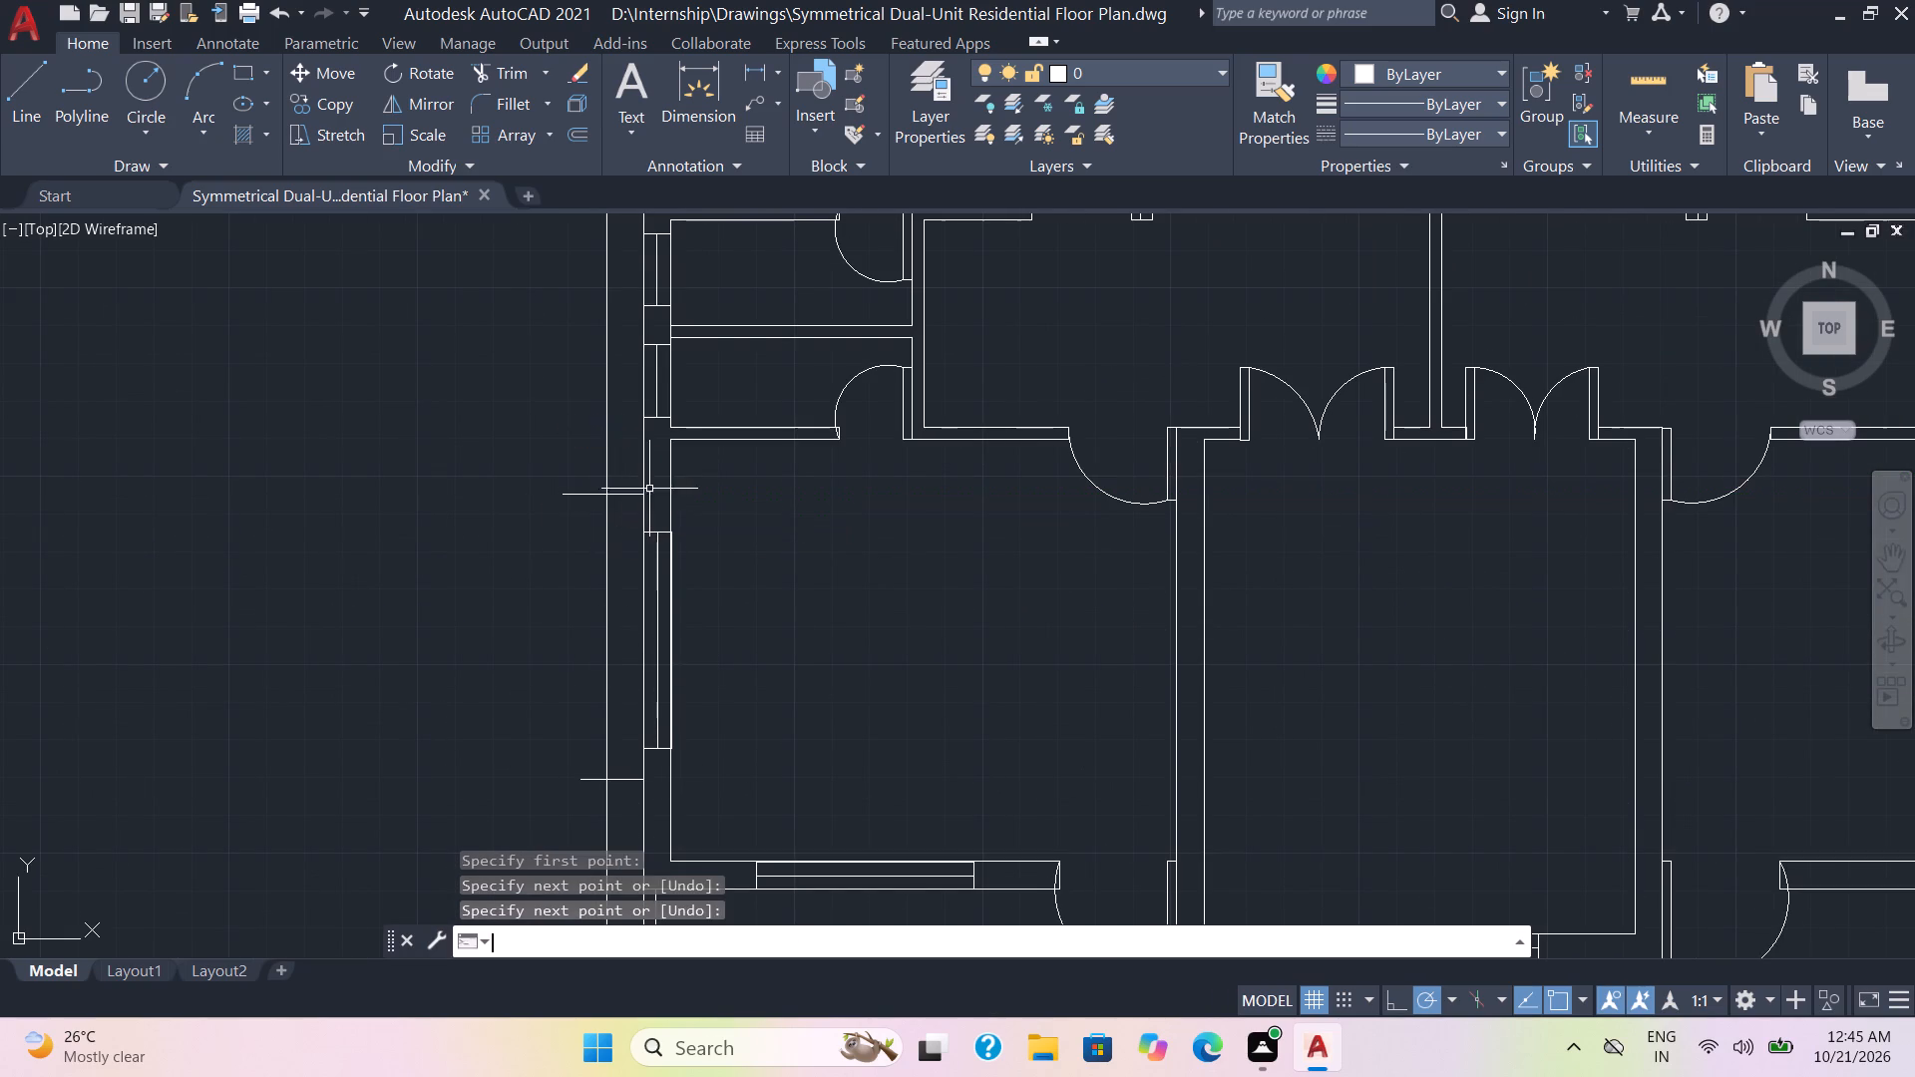
Draw a horizontal line across the left offset line to the outer wall, just below the left unit's lower small-room window.
middle_click_drag(607, 411, 645, 609)
scroll(645, 609, "up", 2)
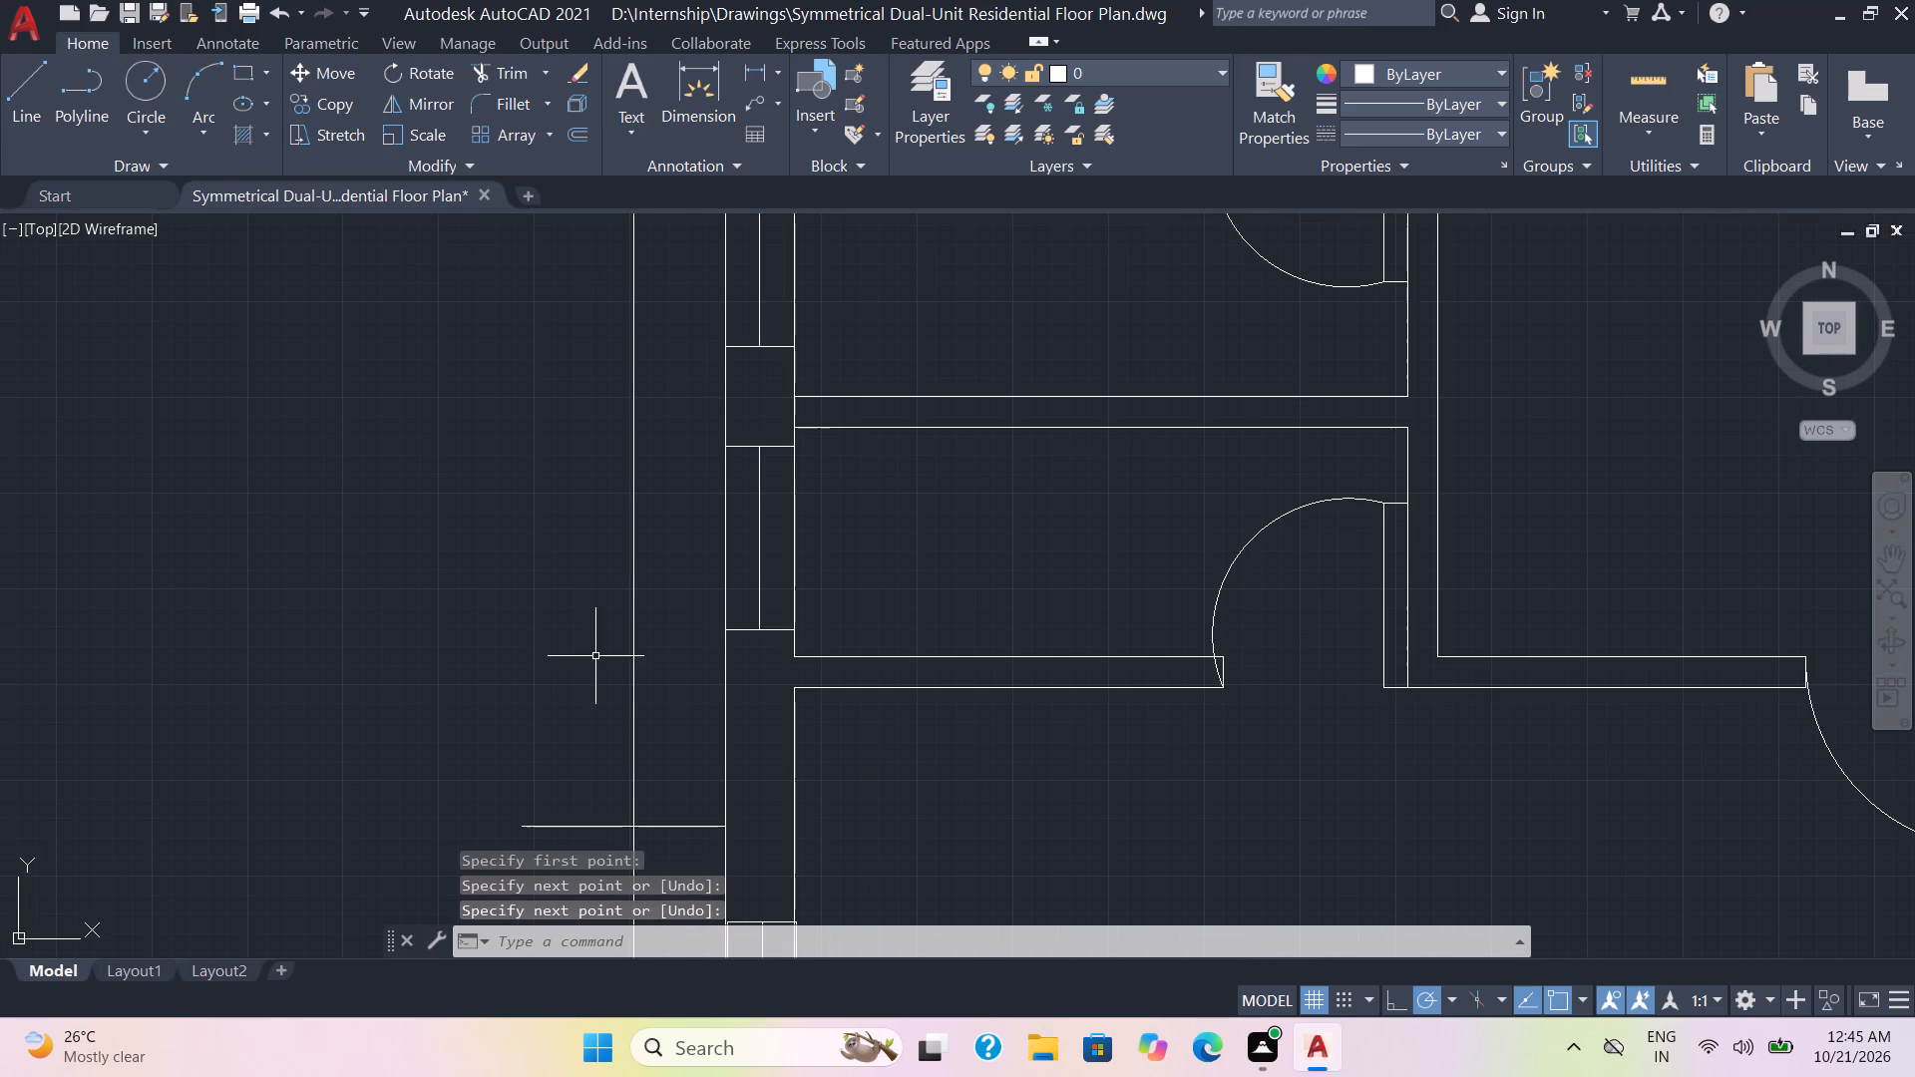
key("space")
left_click(558, 643)
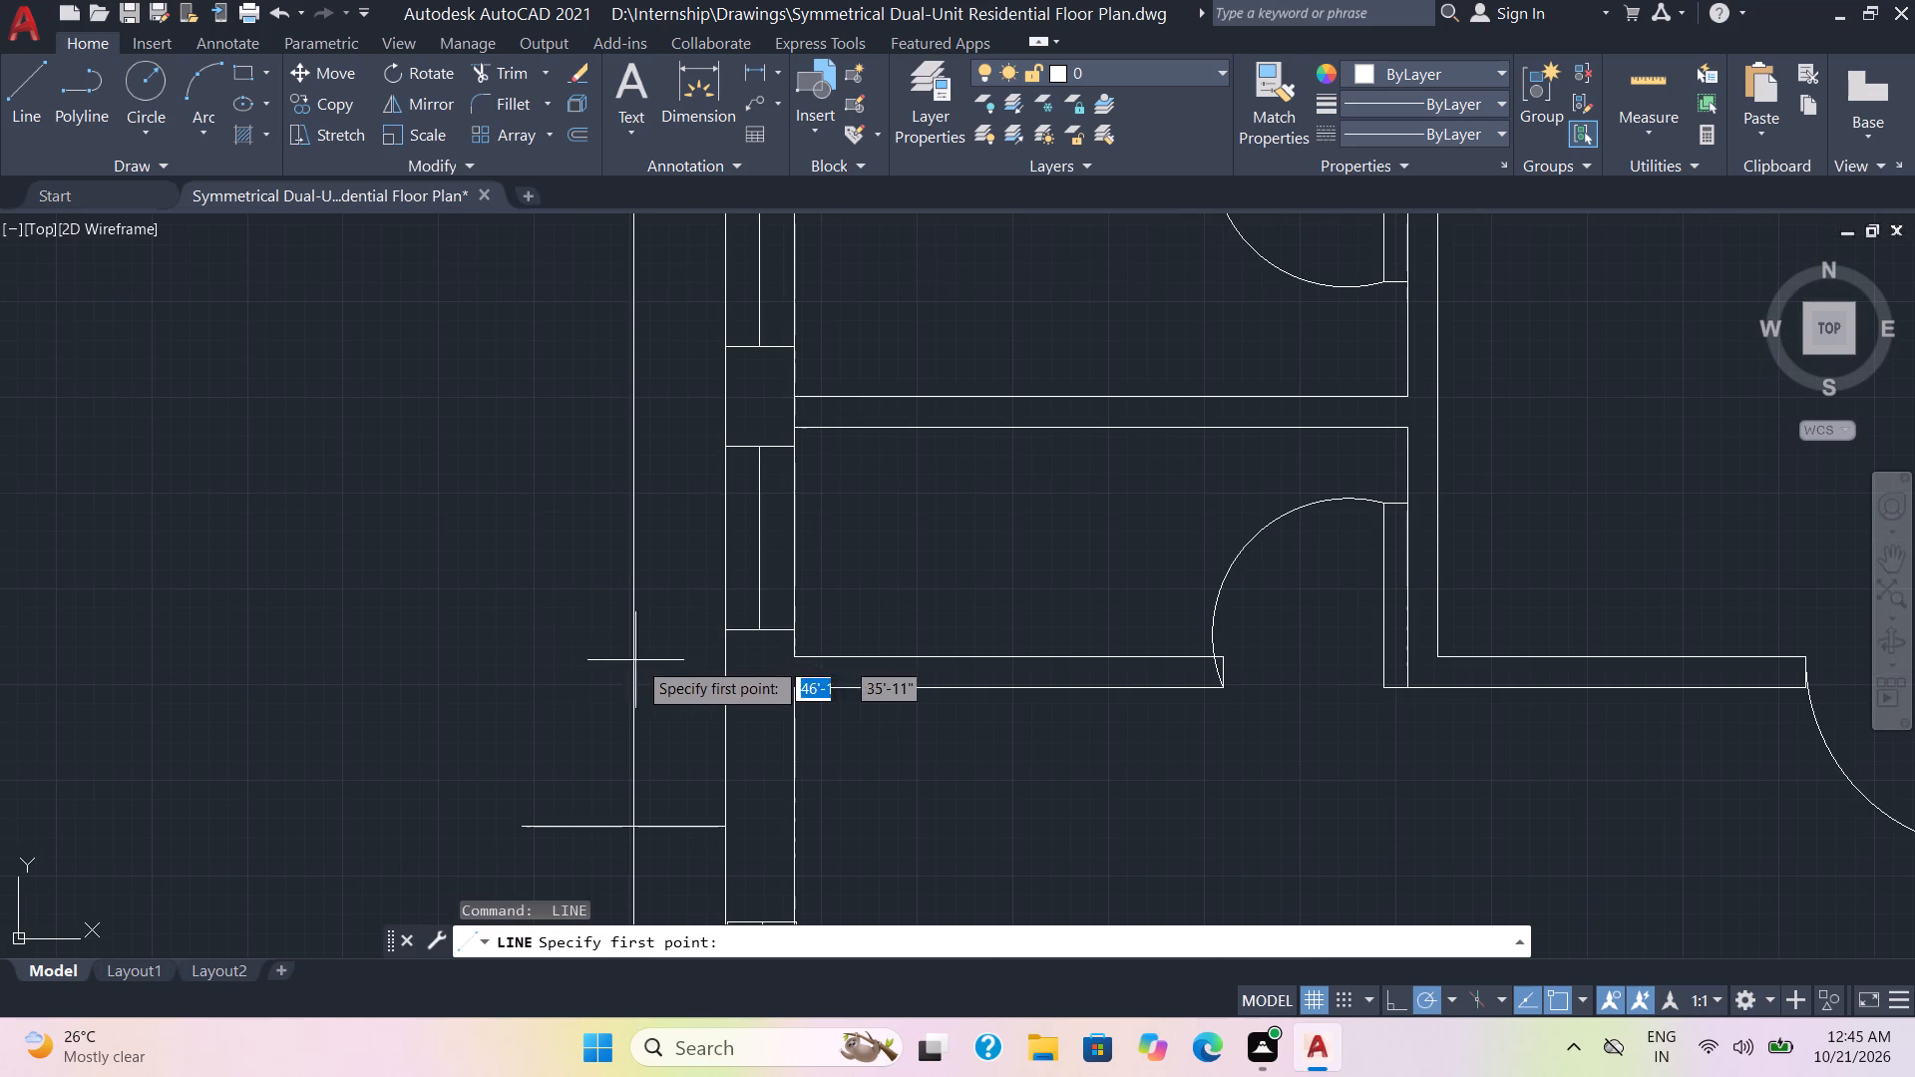
left_click(548, 648)
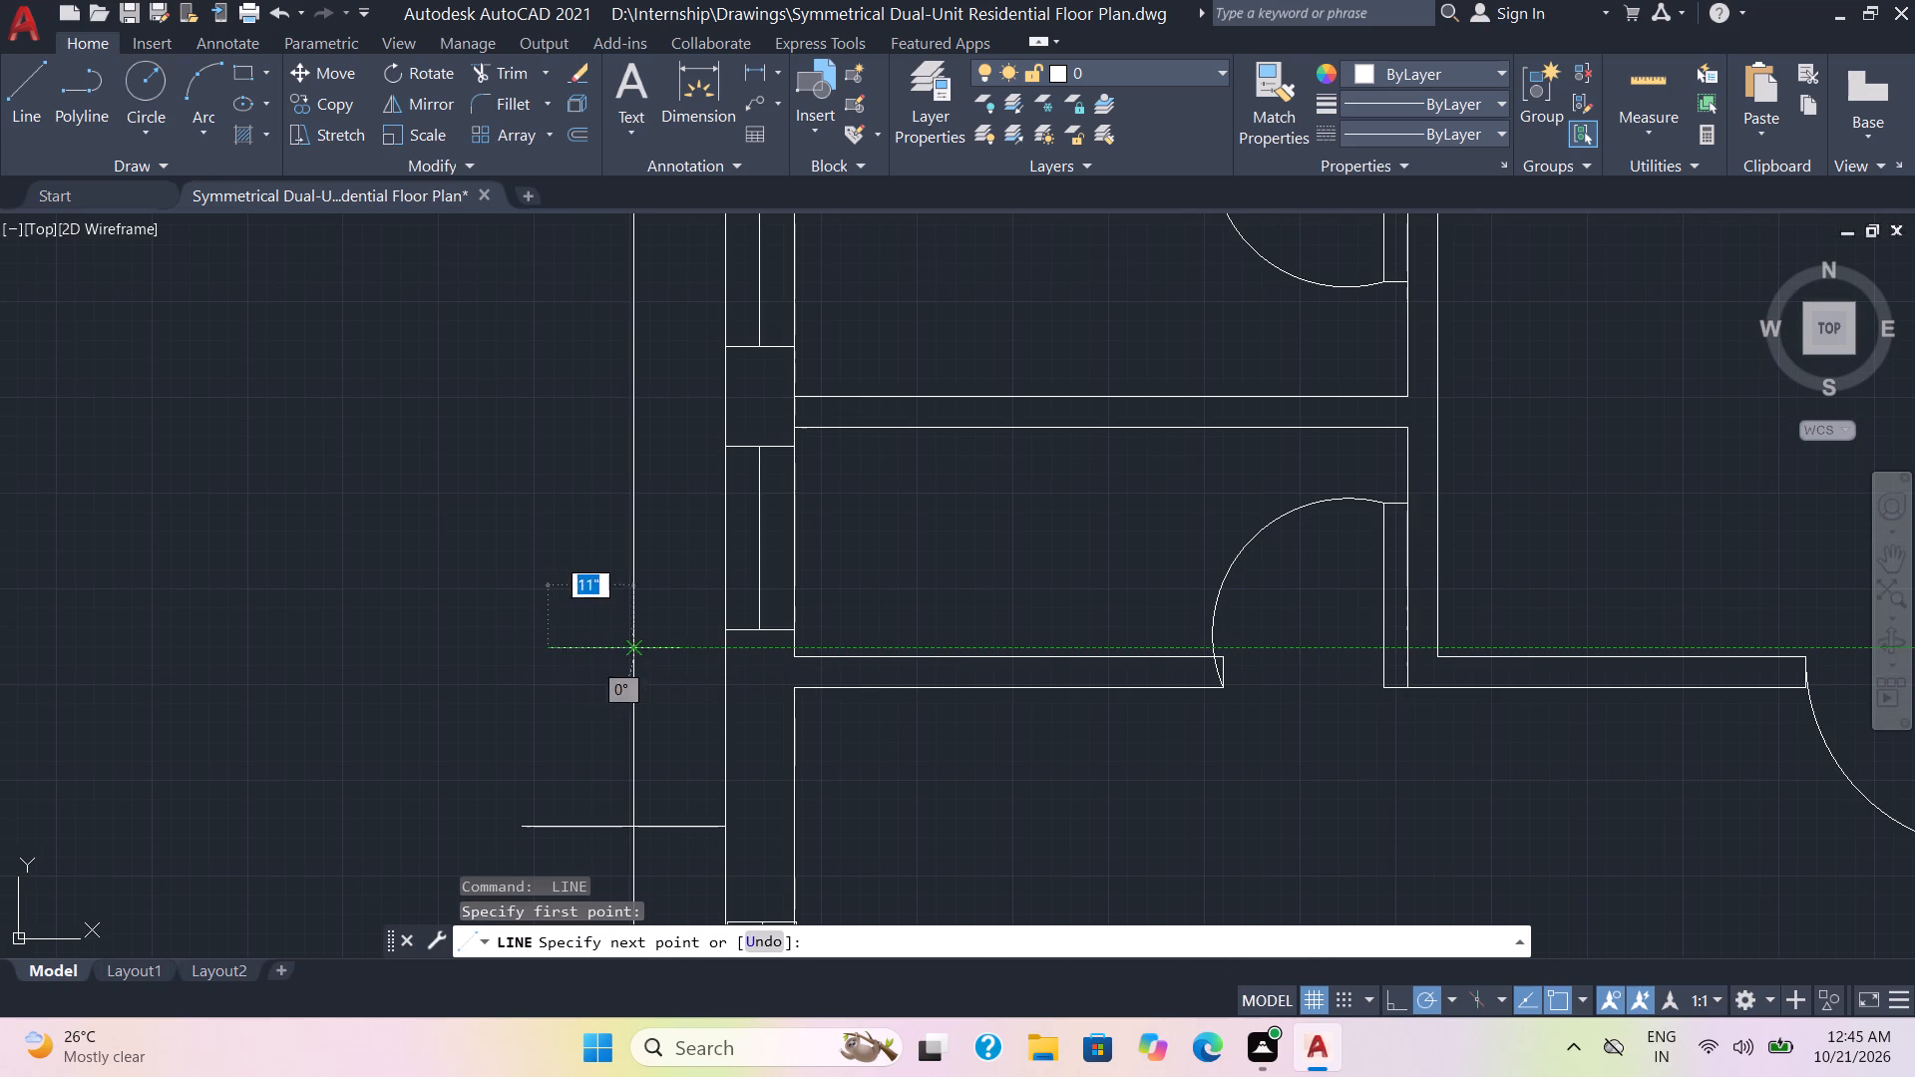
left_click(730, 652)
key("space")
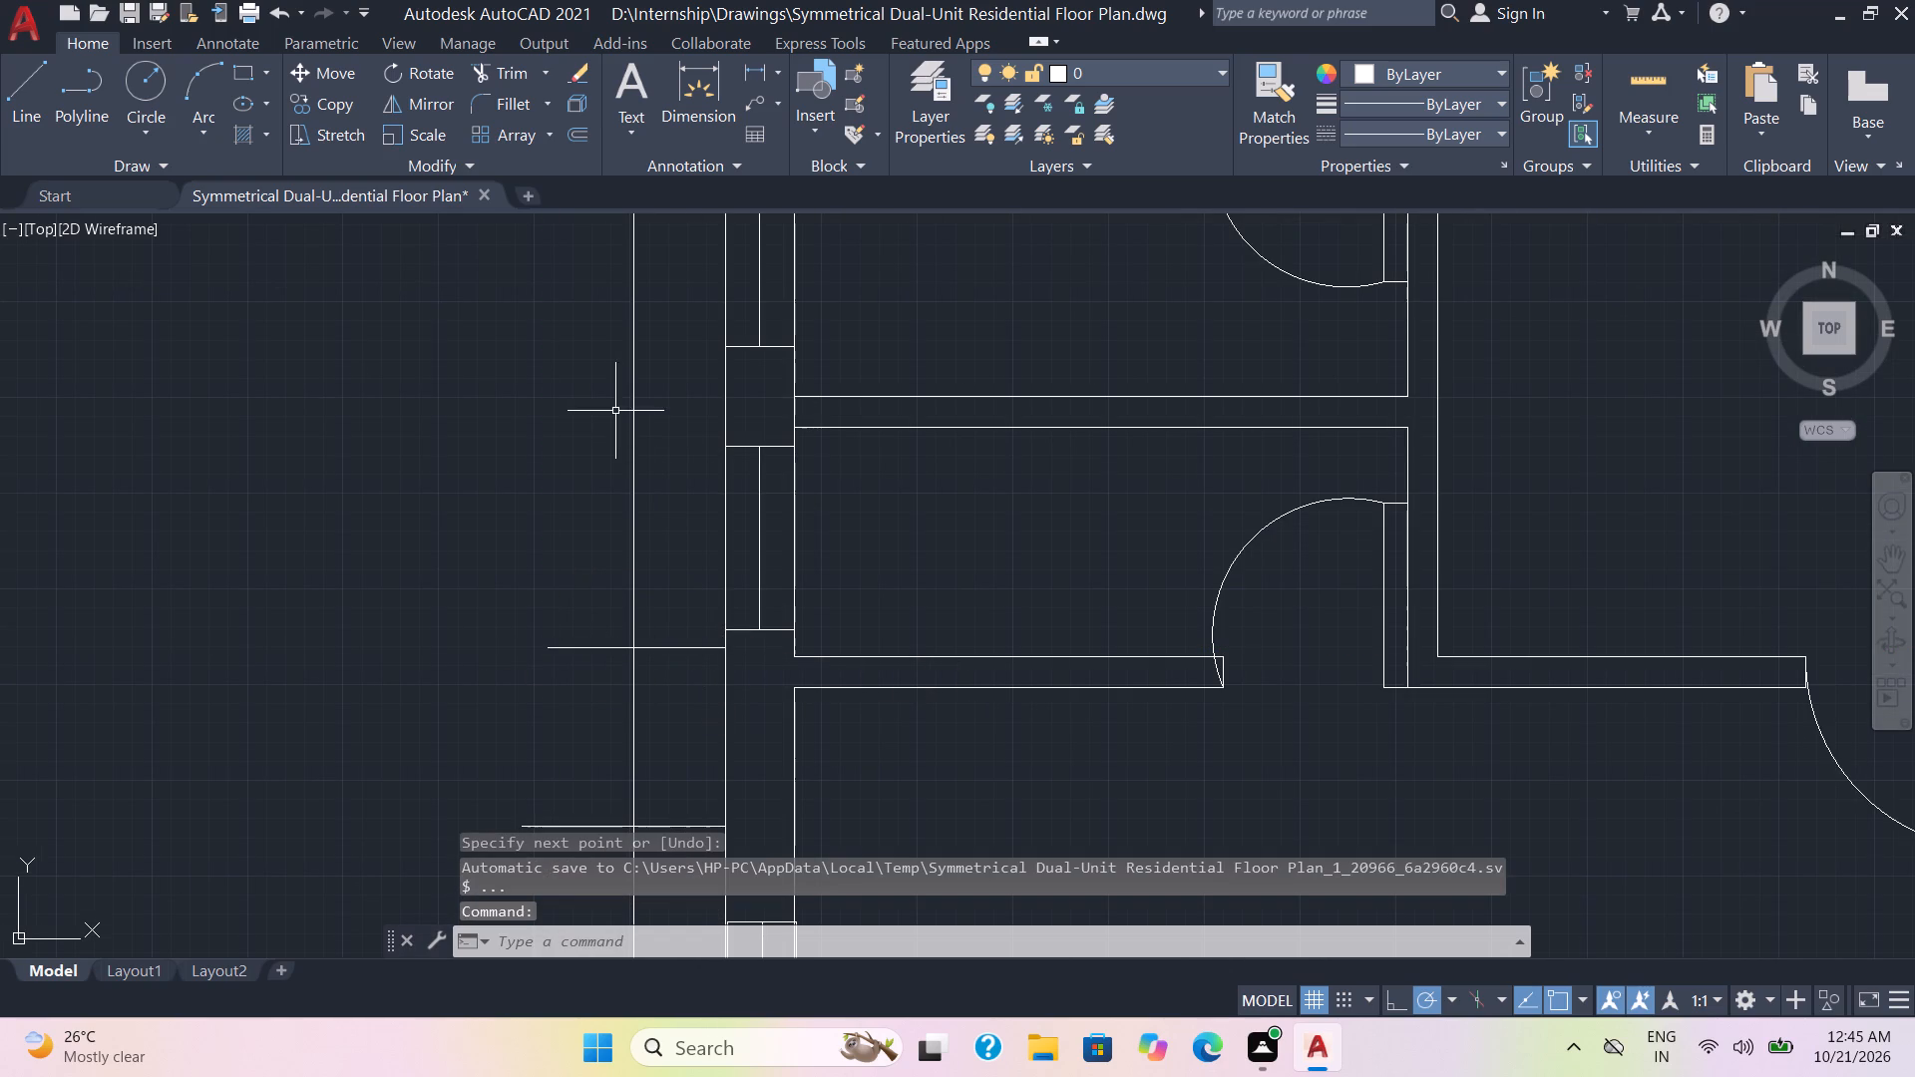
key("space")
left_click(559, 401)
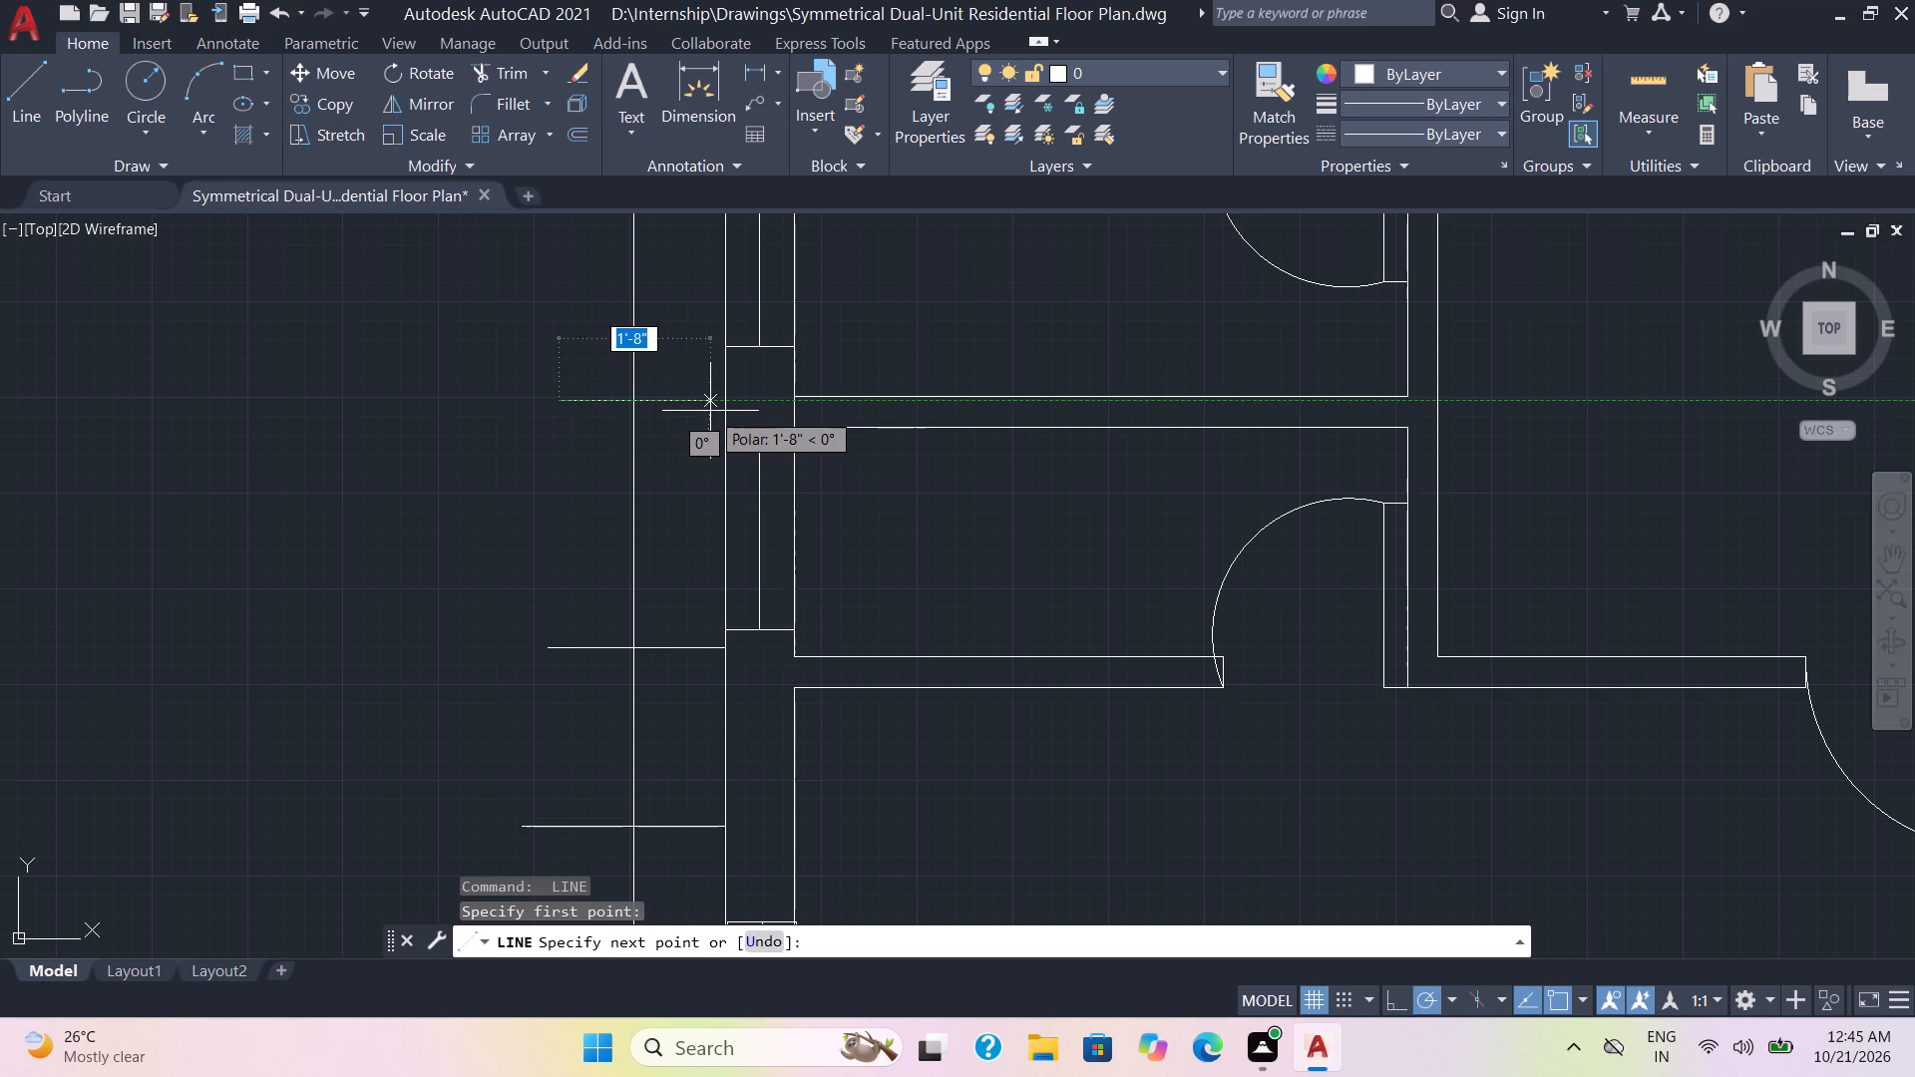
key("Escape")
Draw a horizontal line about 1'-5" long across the left offset line to the outer wall, above the lower small-room window.
key("space")
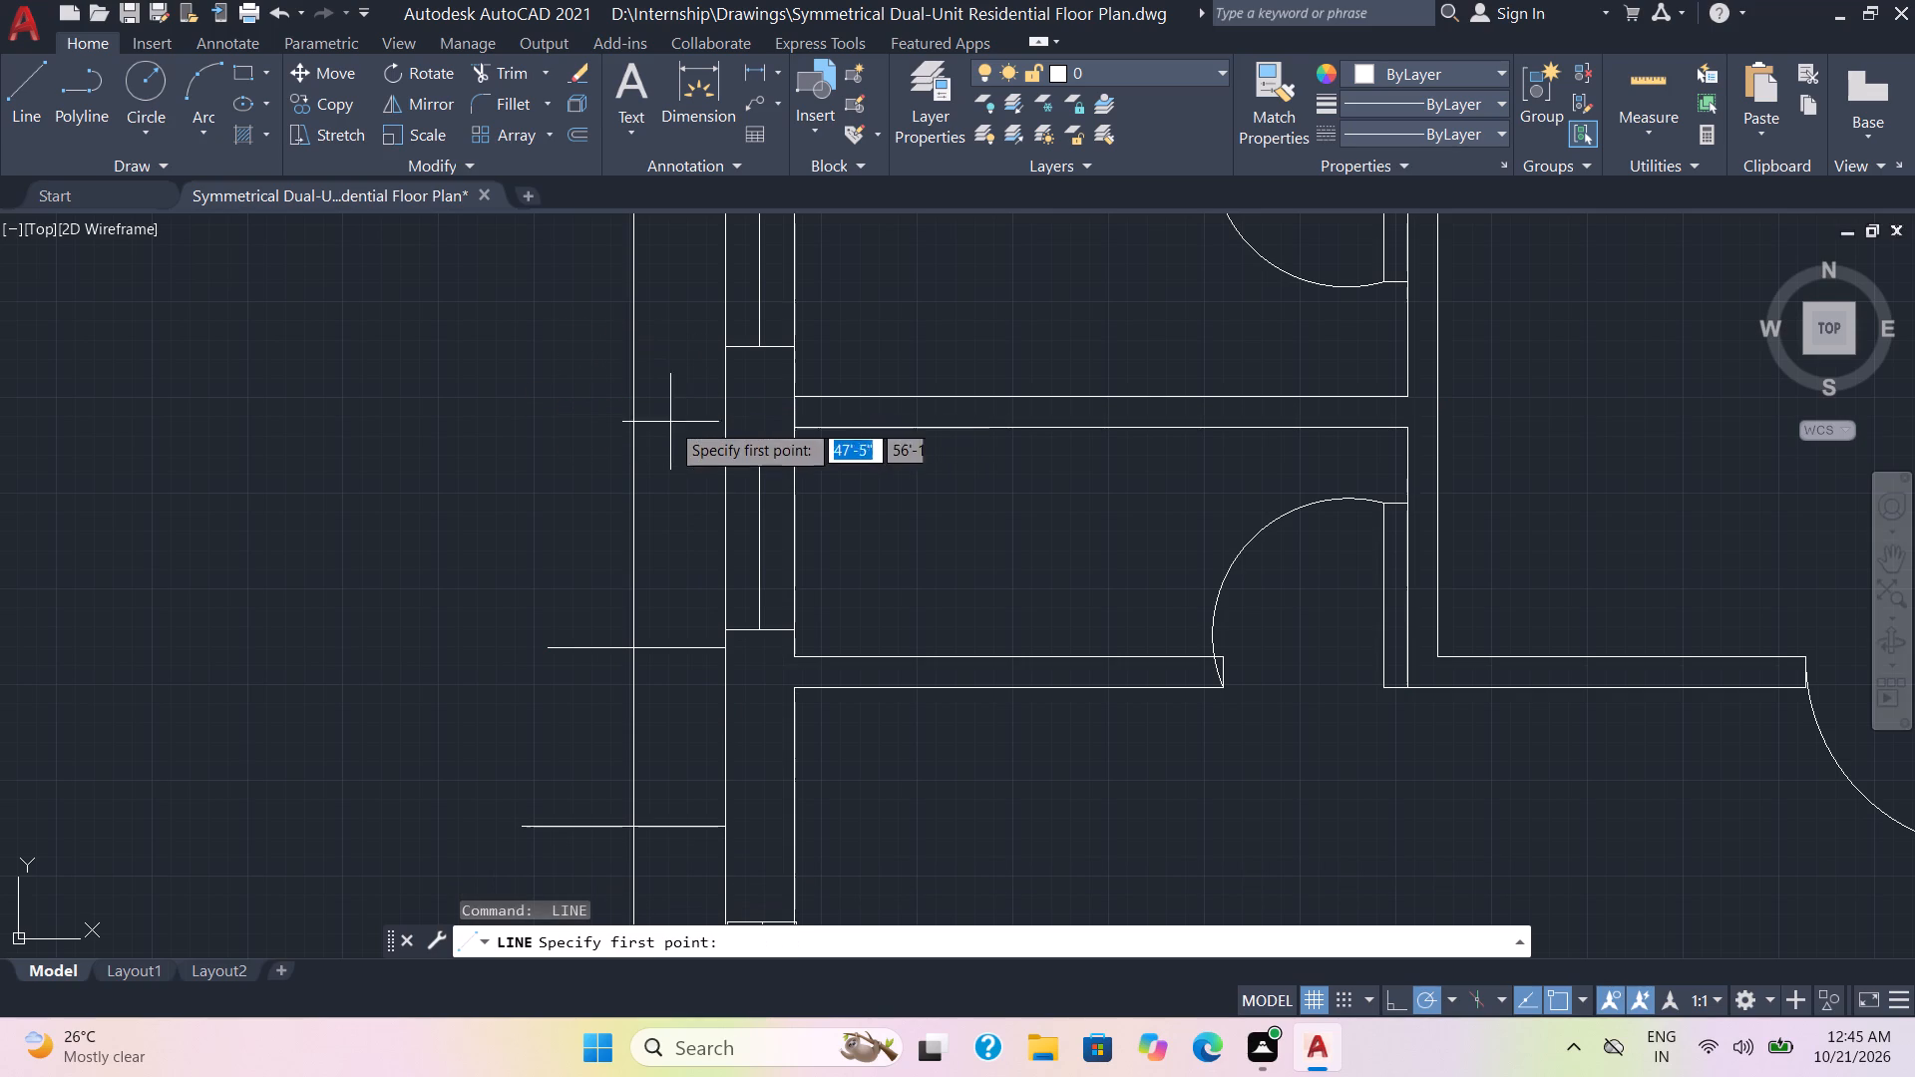
left_click(595, 425)
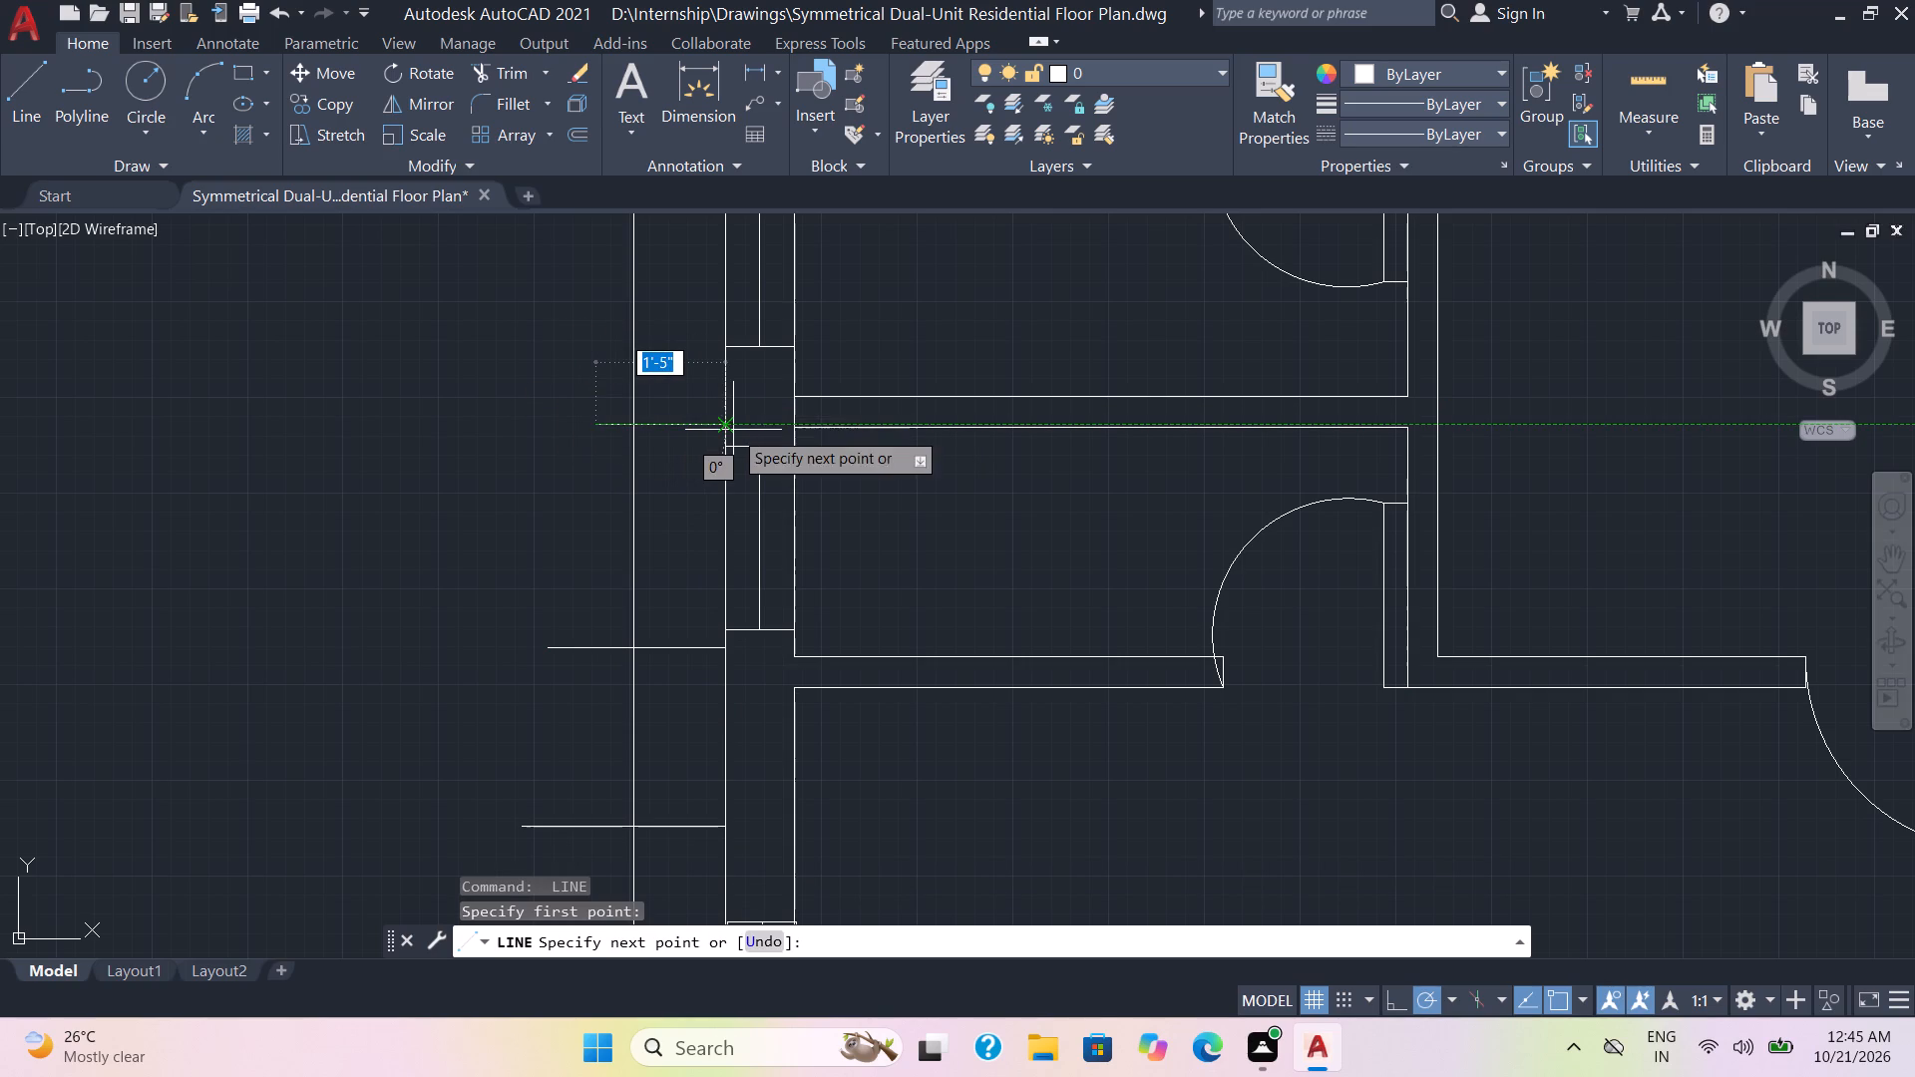
left_click(729, 429)
key("space")
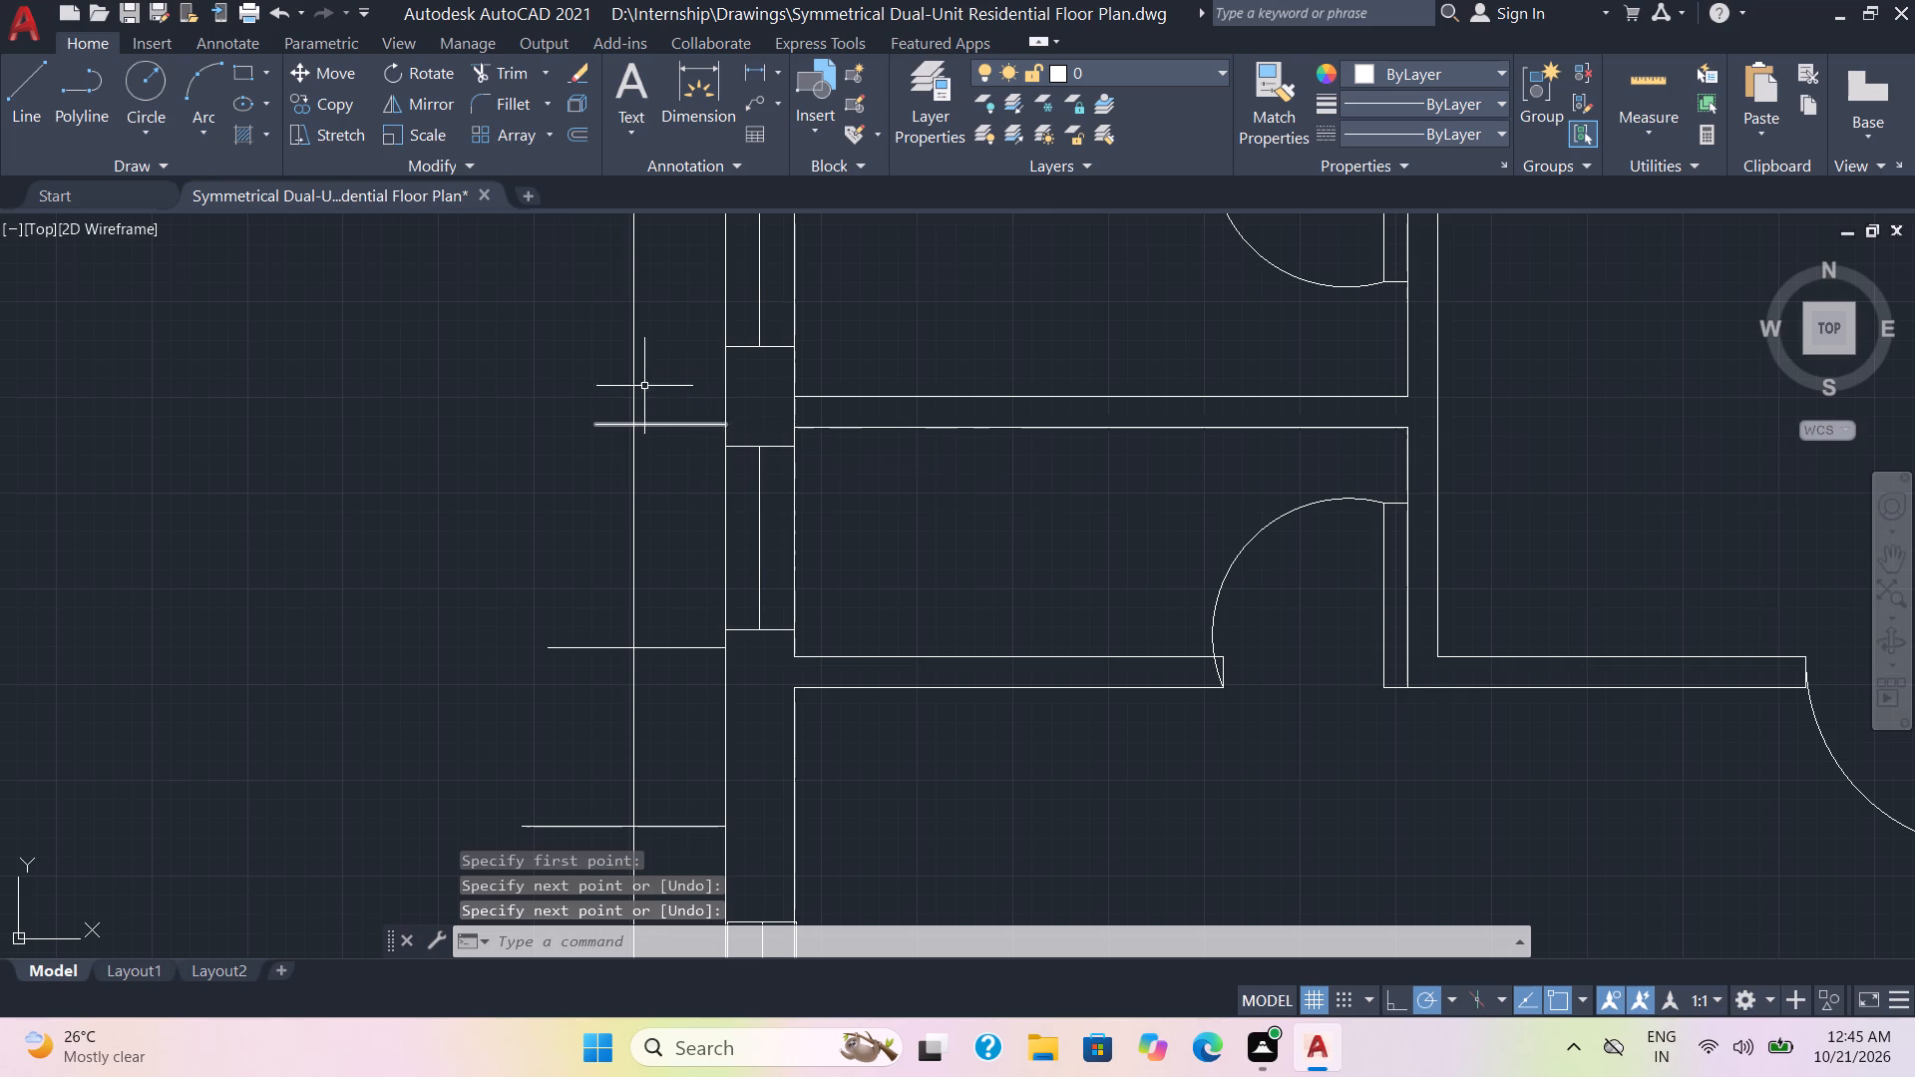
Draw horizontal lines across the left offset line below and above the left unit's upper small-room window, the upper one about 1'-6" long.
key("space")
left_click(589, 357)
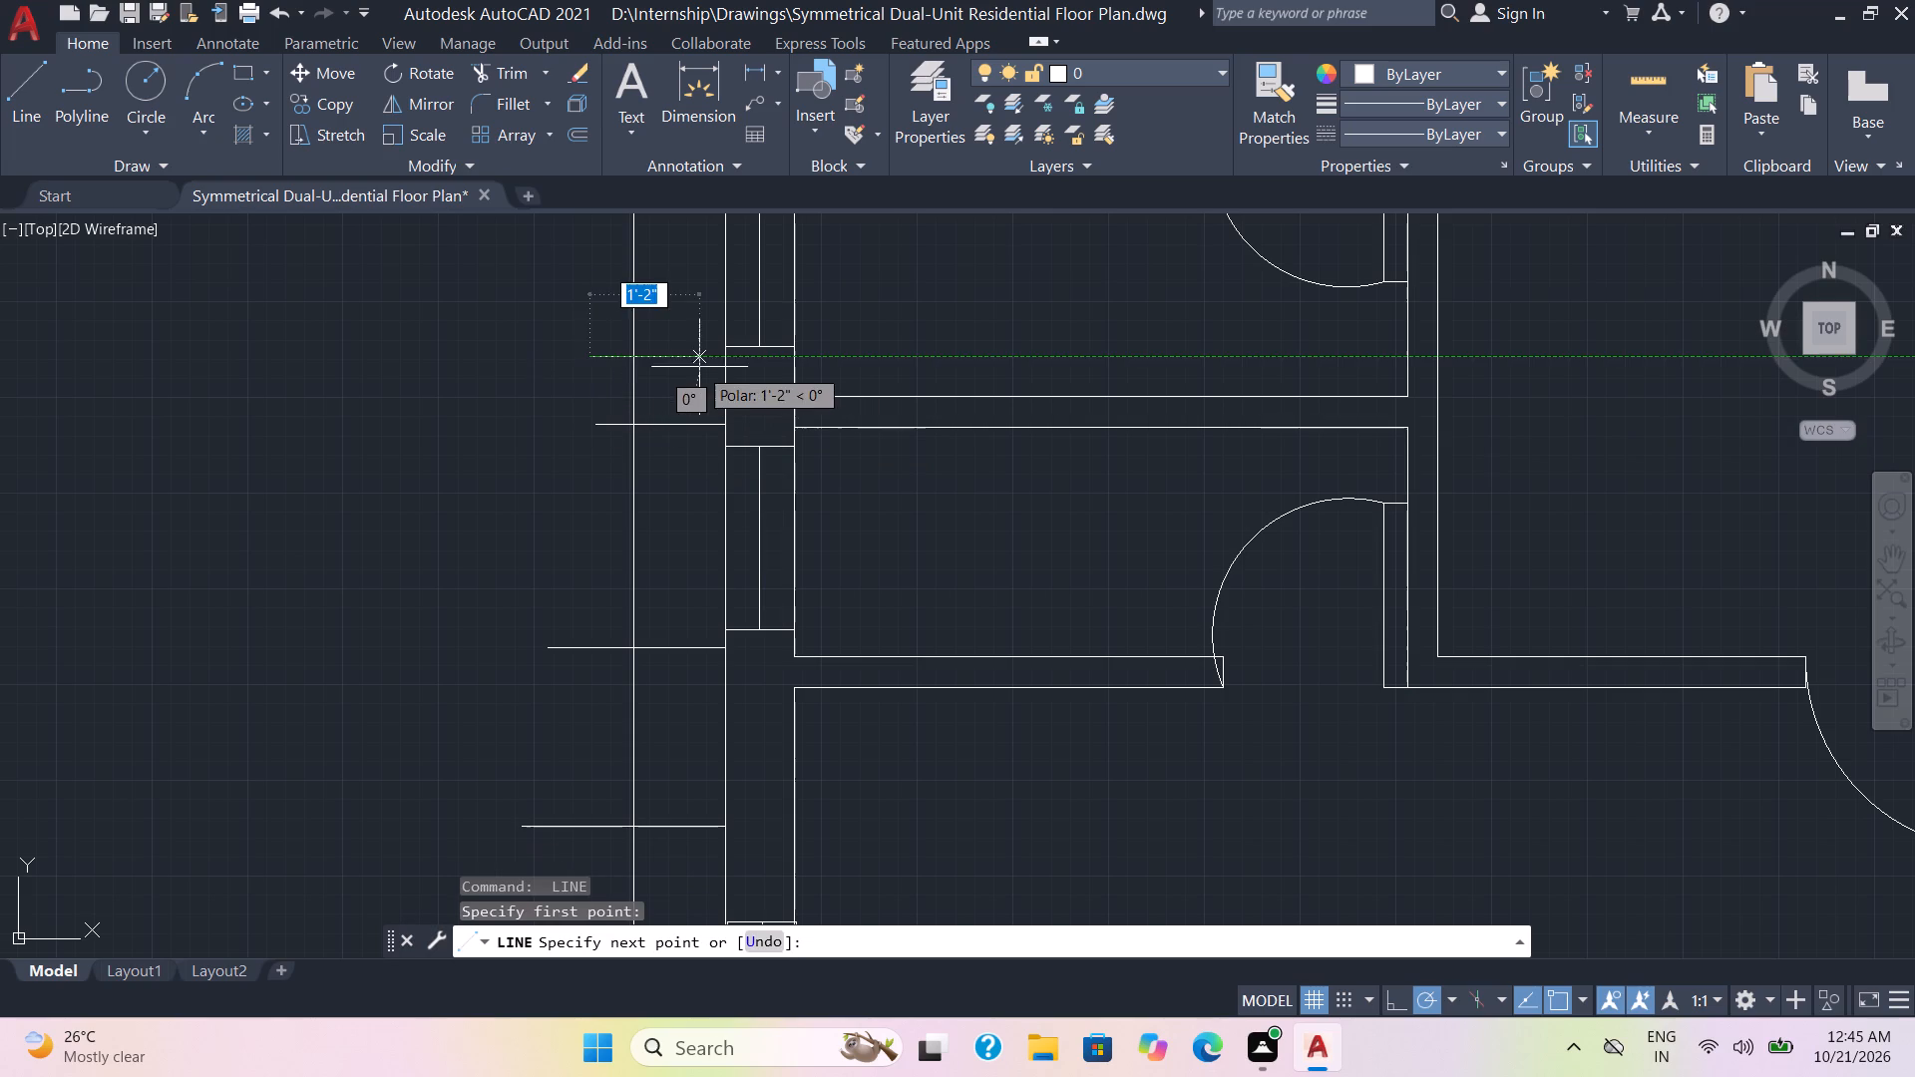
left_click(718, 361)
key("space")
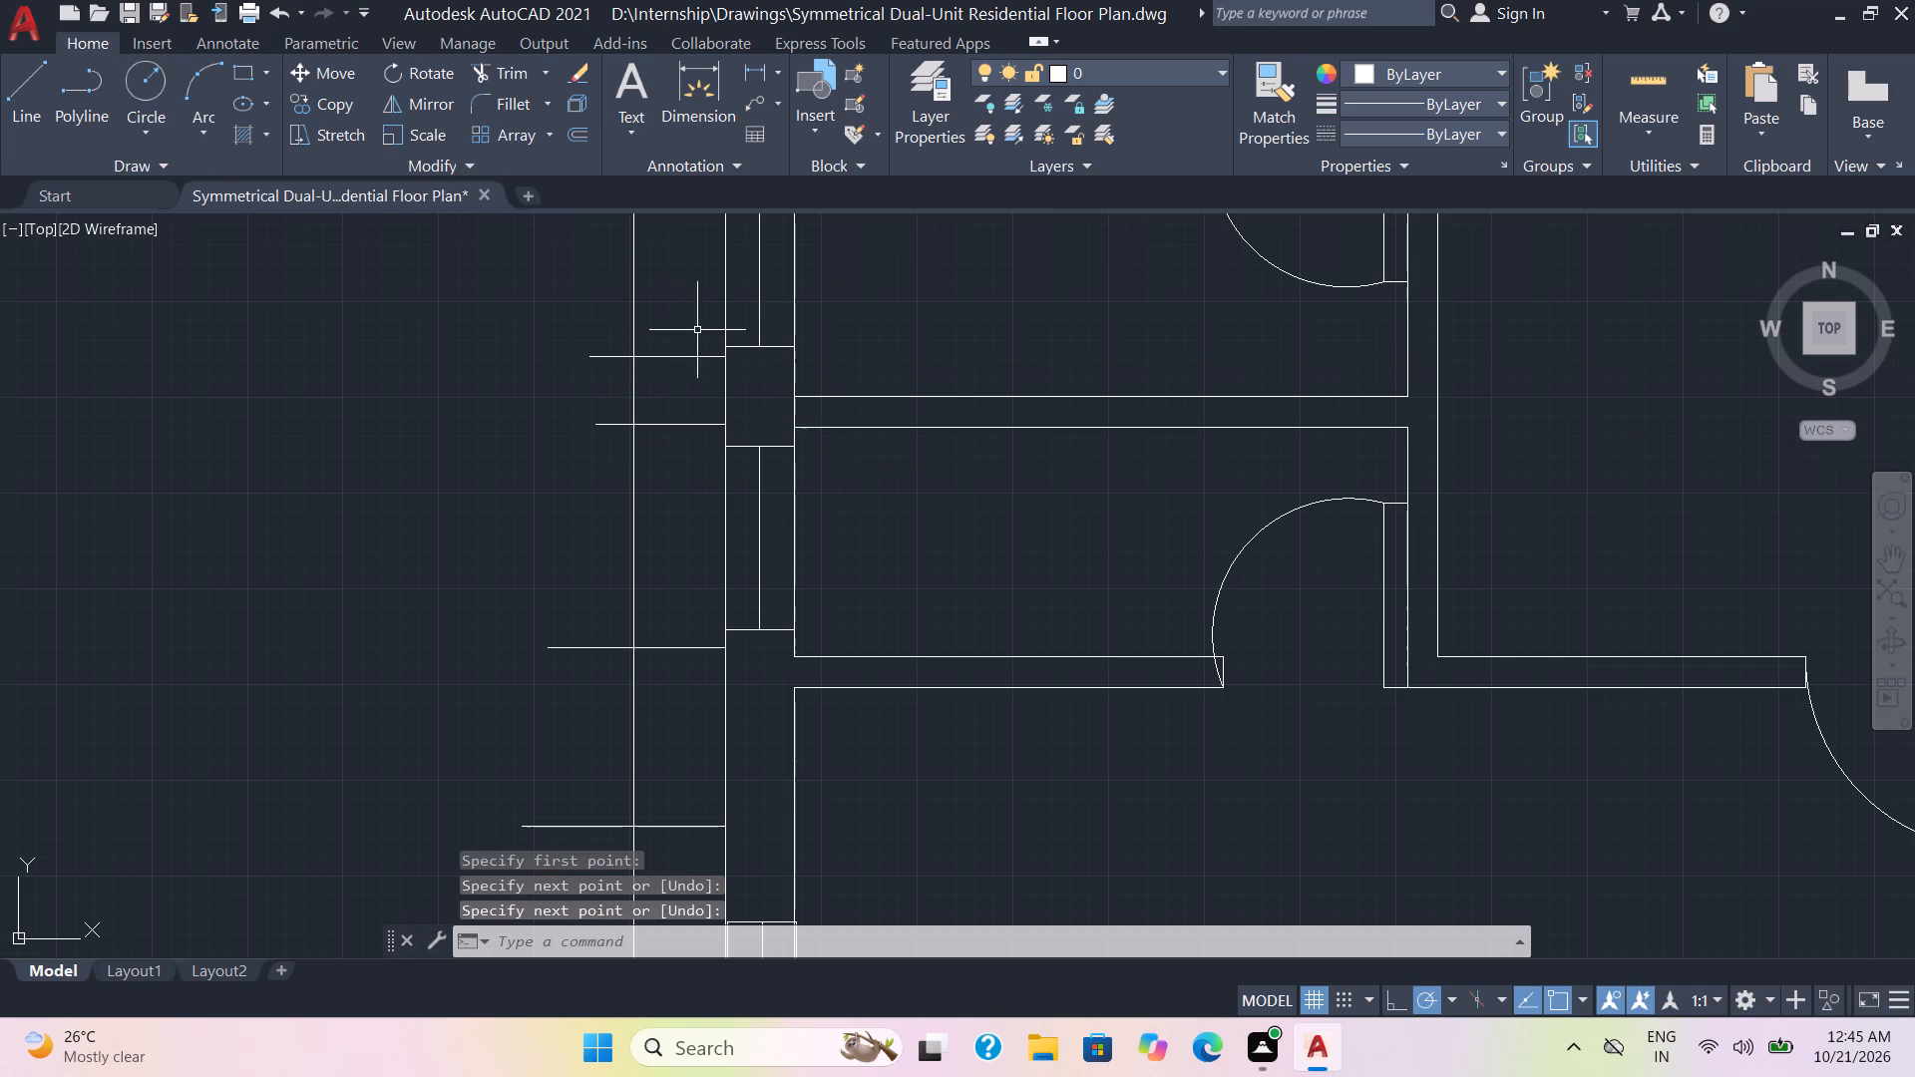
middle_click_drag(691, 310, 713, 704)
key("space")
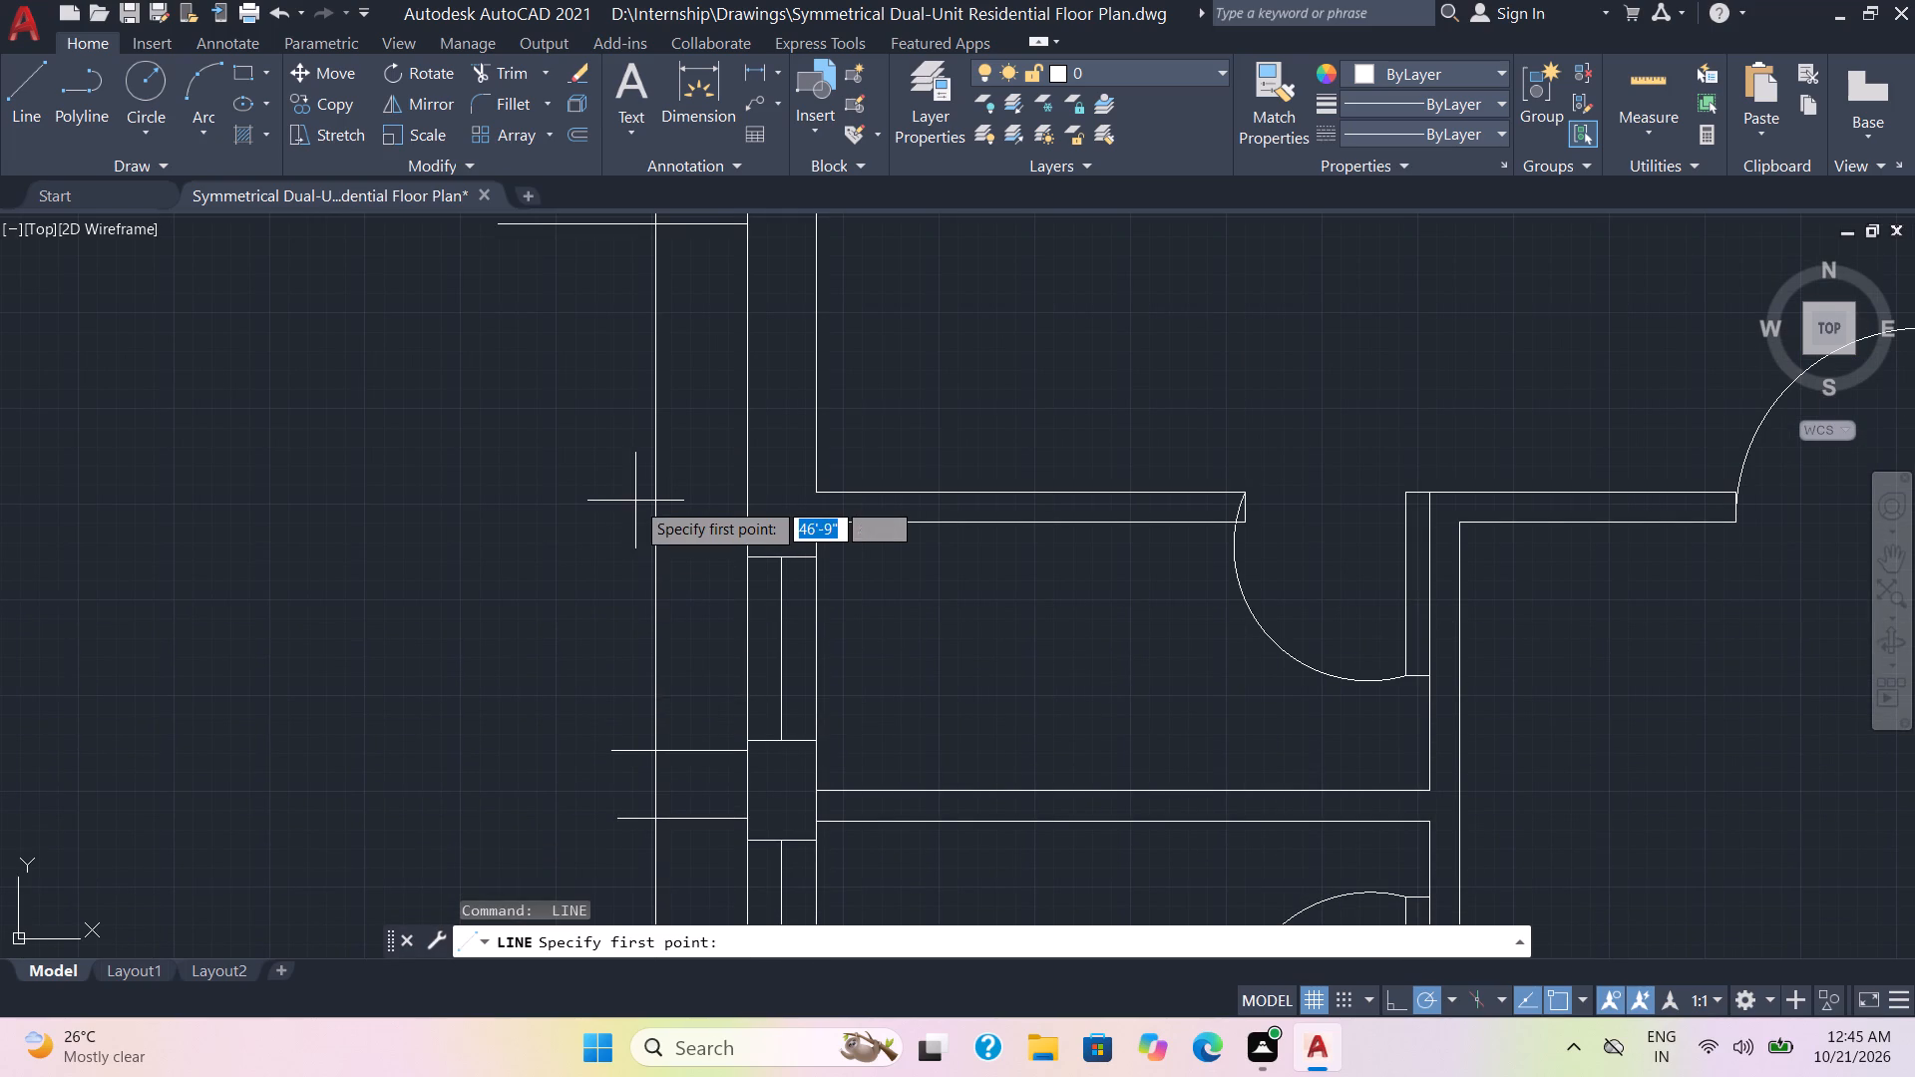
left_click(612, 509)
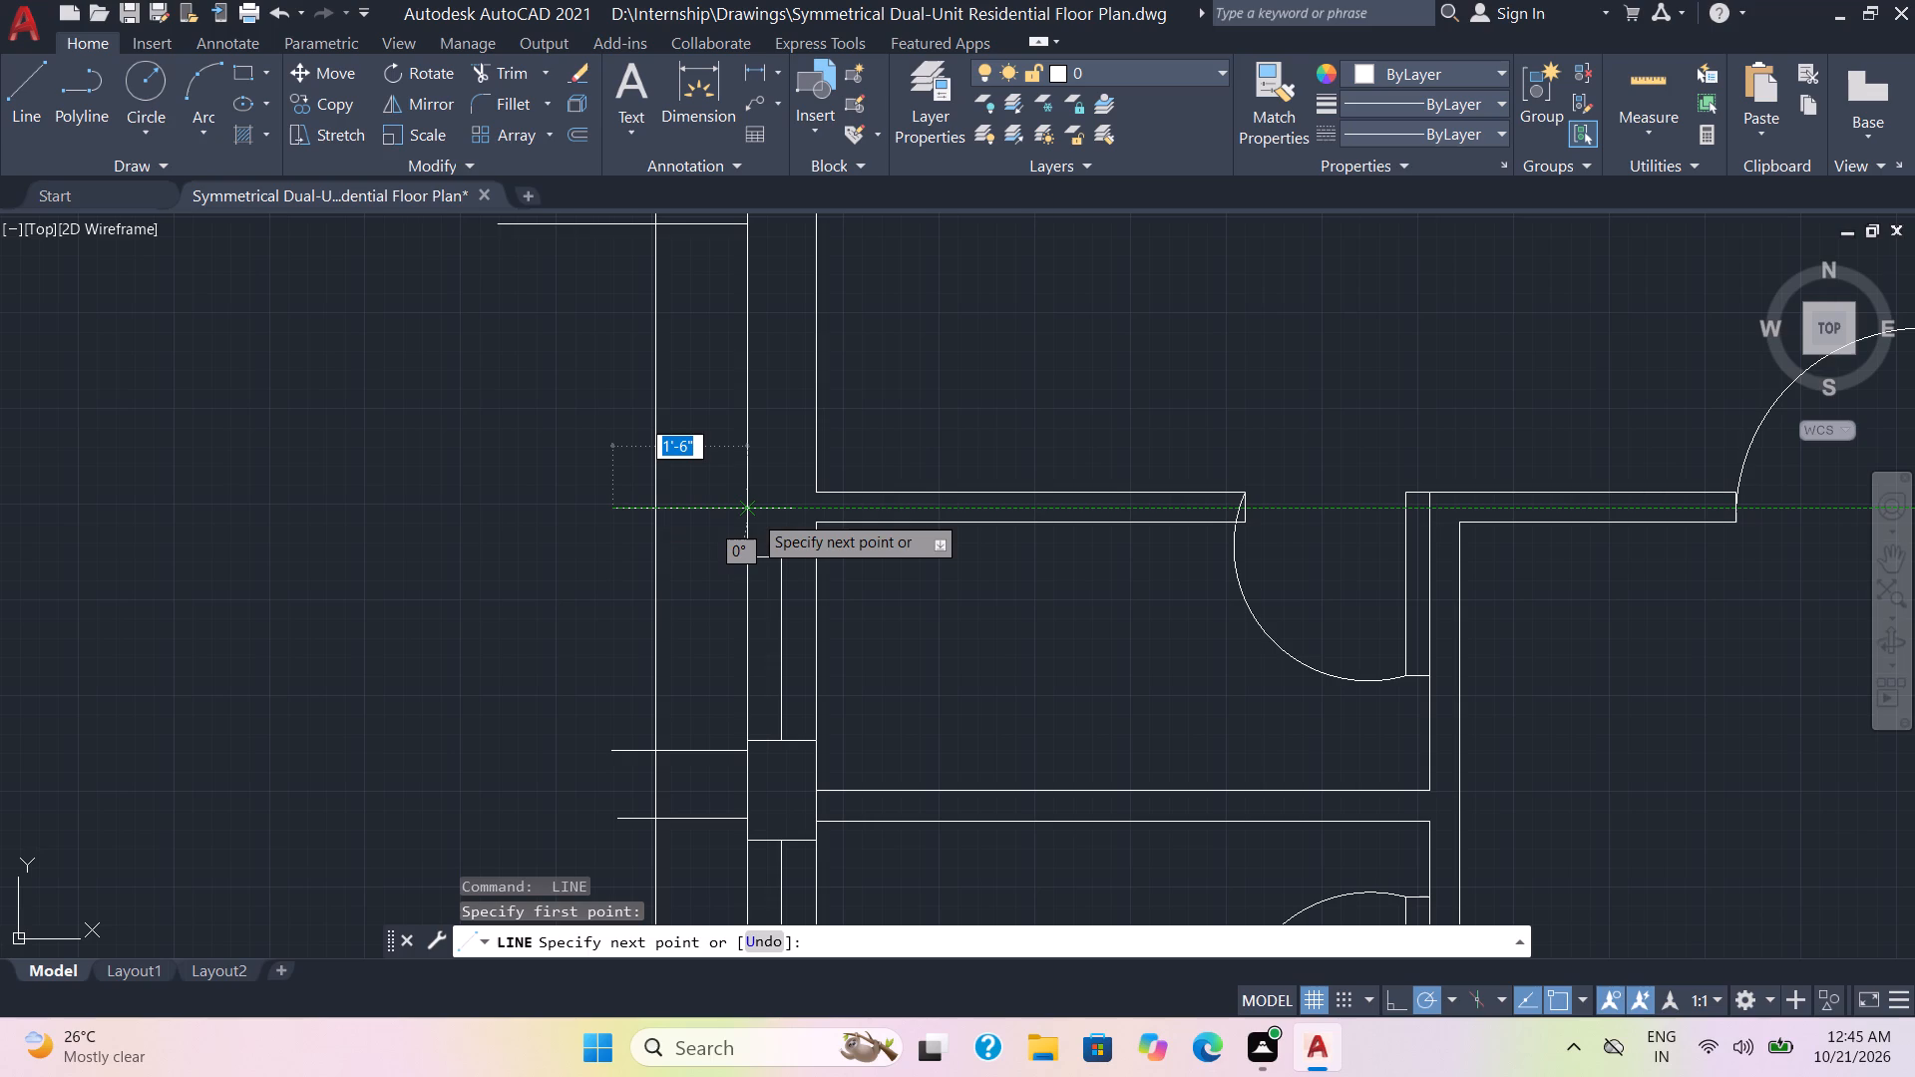
left_click(753, 514)
key("Escape")
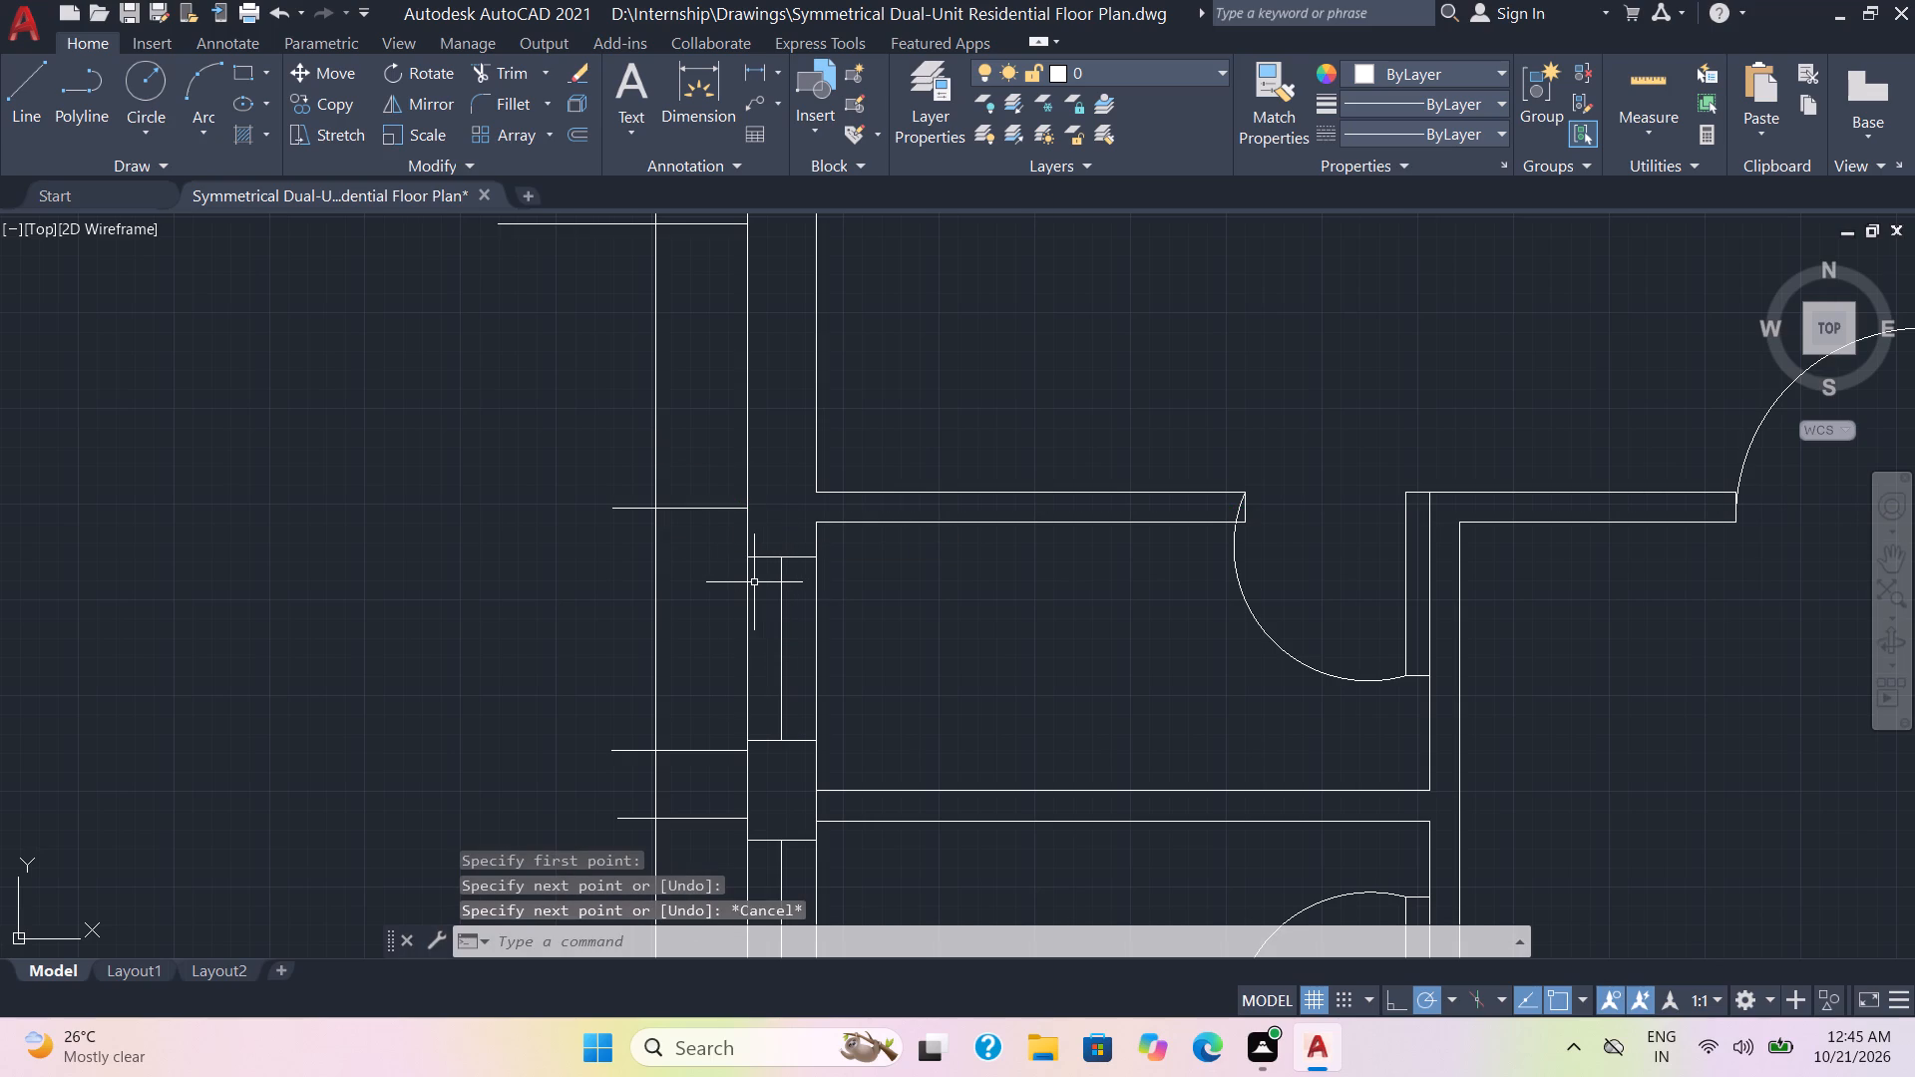
Offset the left outer wall line outward, with 9" as the offset distance and 8 as the side-point value.
scroll(754, 567, "down", 1)
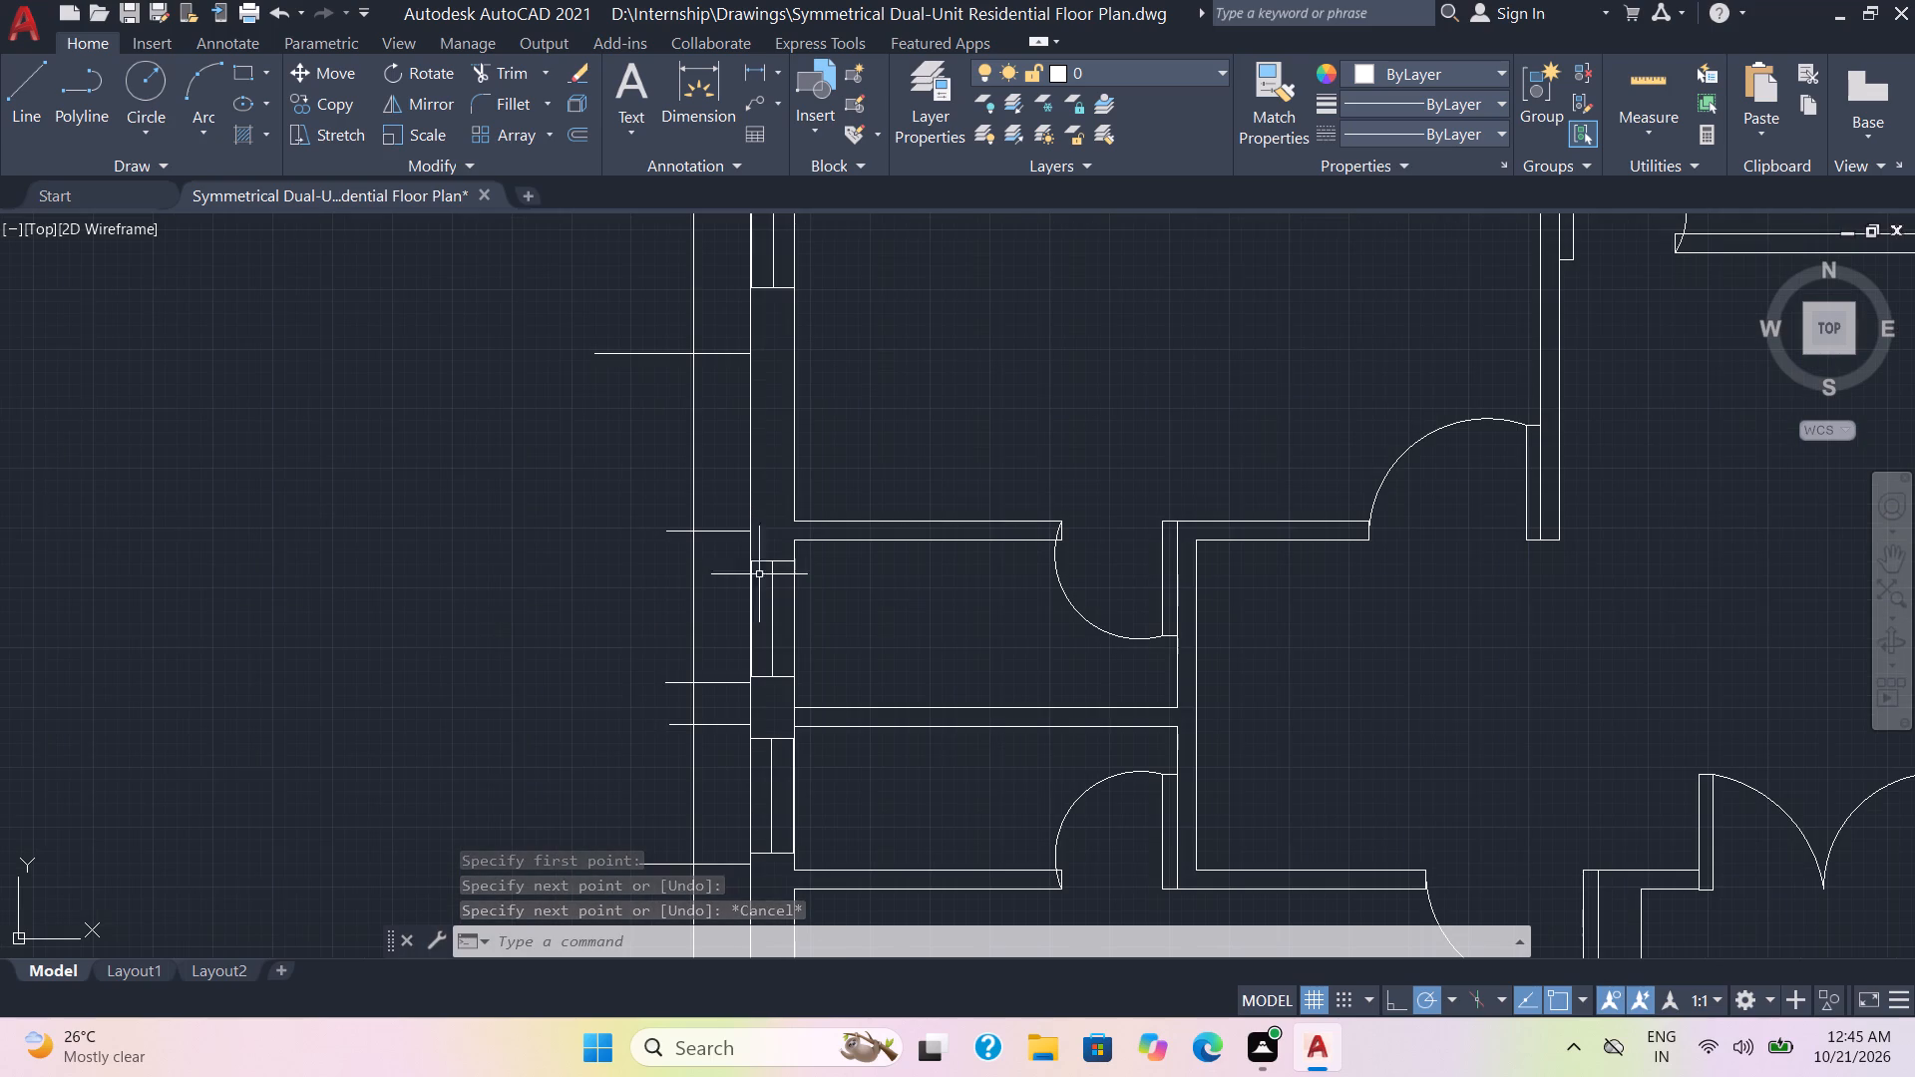
middle_click_drag(919, 630, 1026, 274)
scroll(919, 630, "down", 1)
middle_click_drag(1085, 662, 1090, 659)
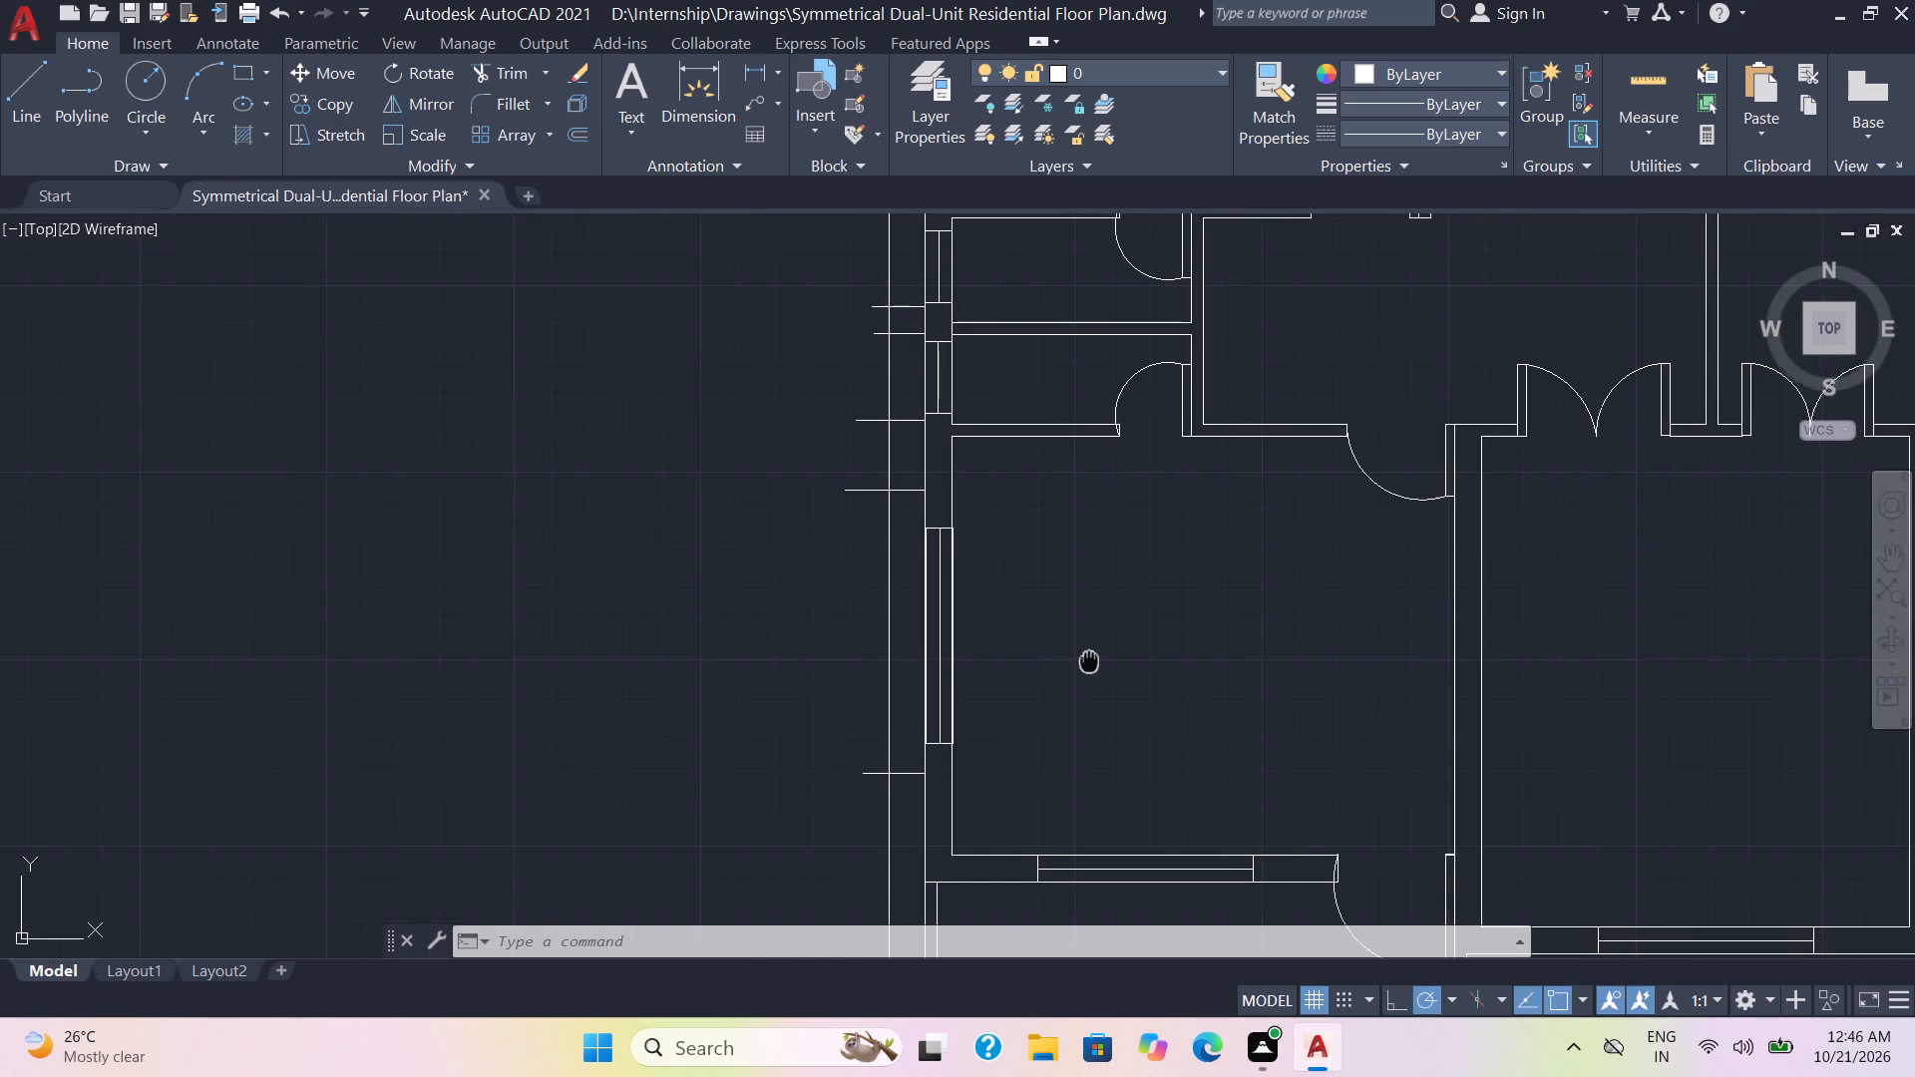
middle_click_drag(1090, 659, 1156, 475)
key("o")
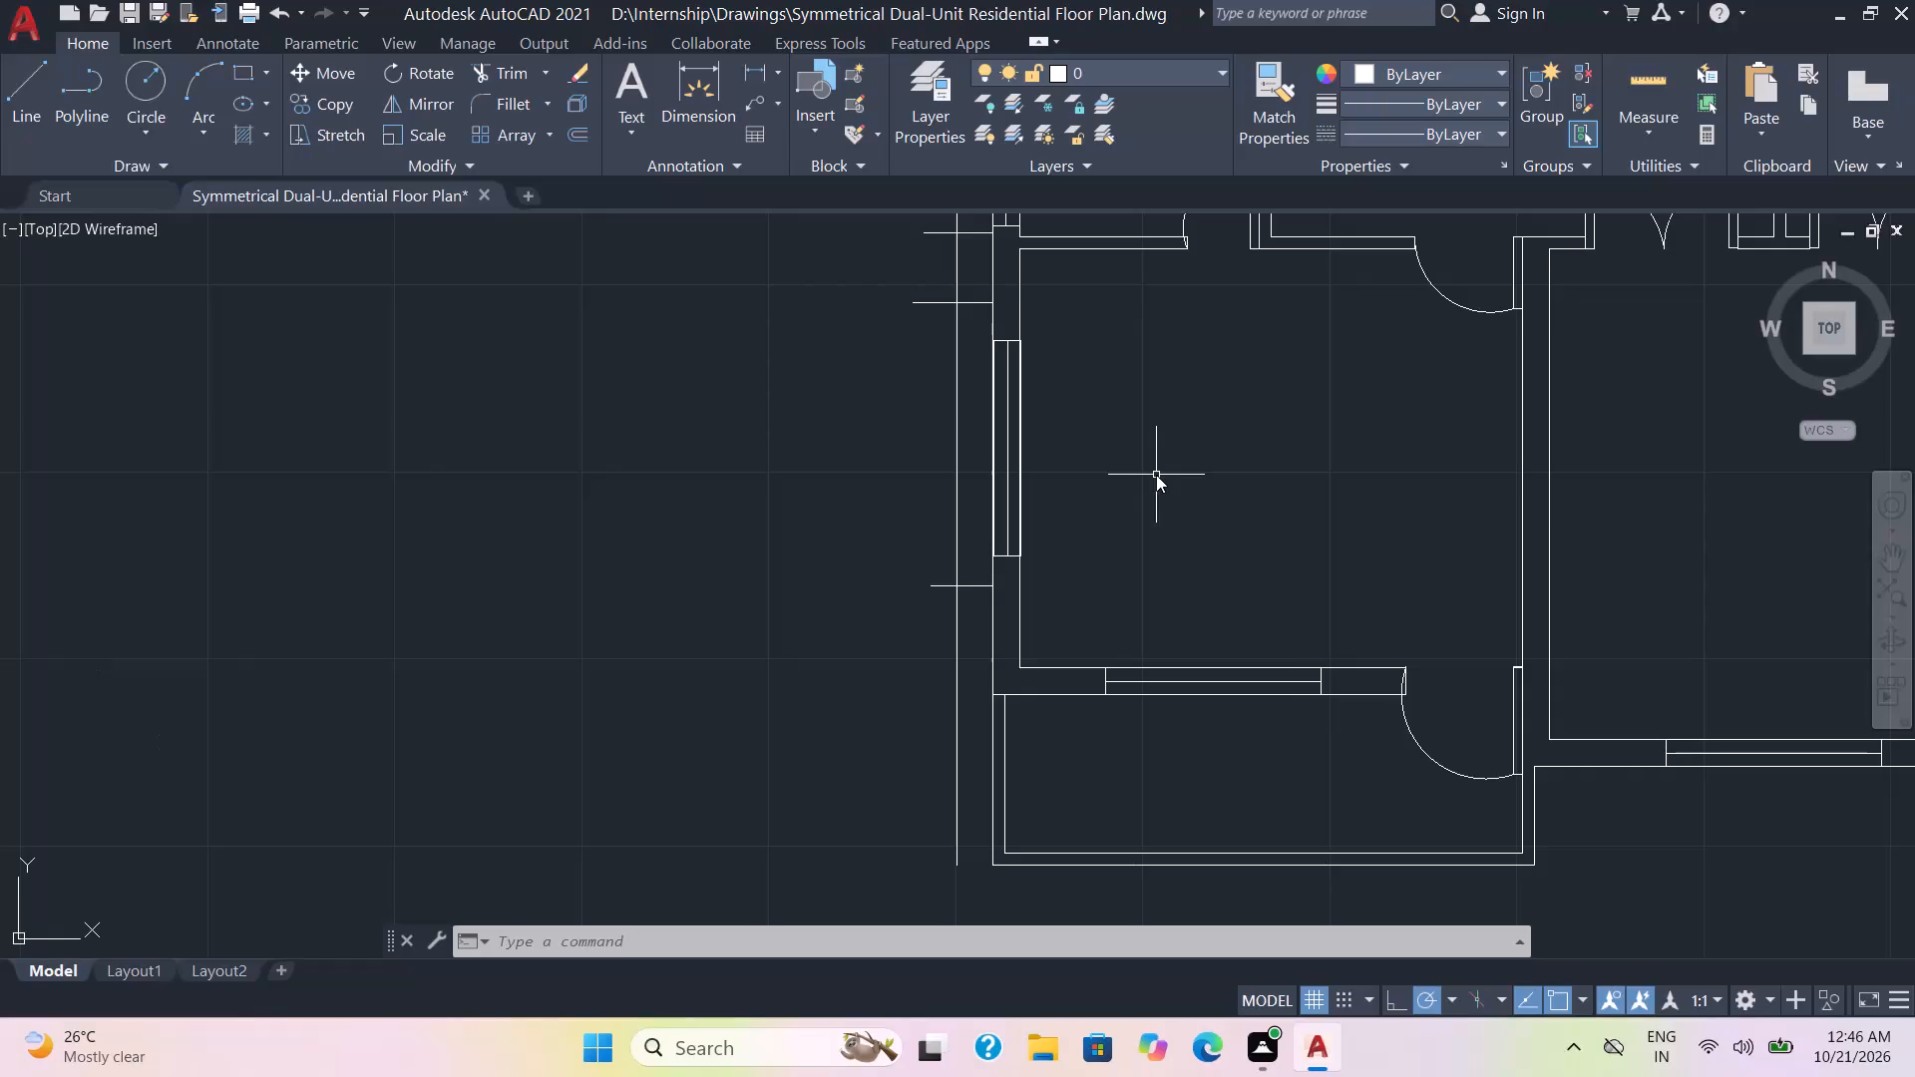
key("Return")
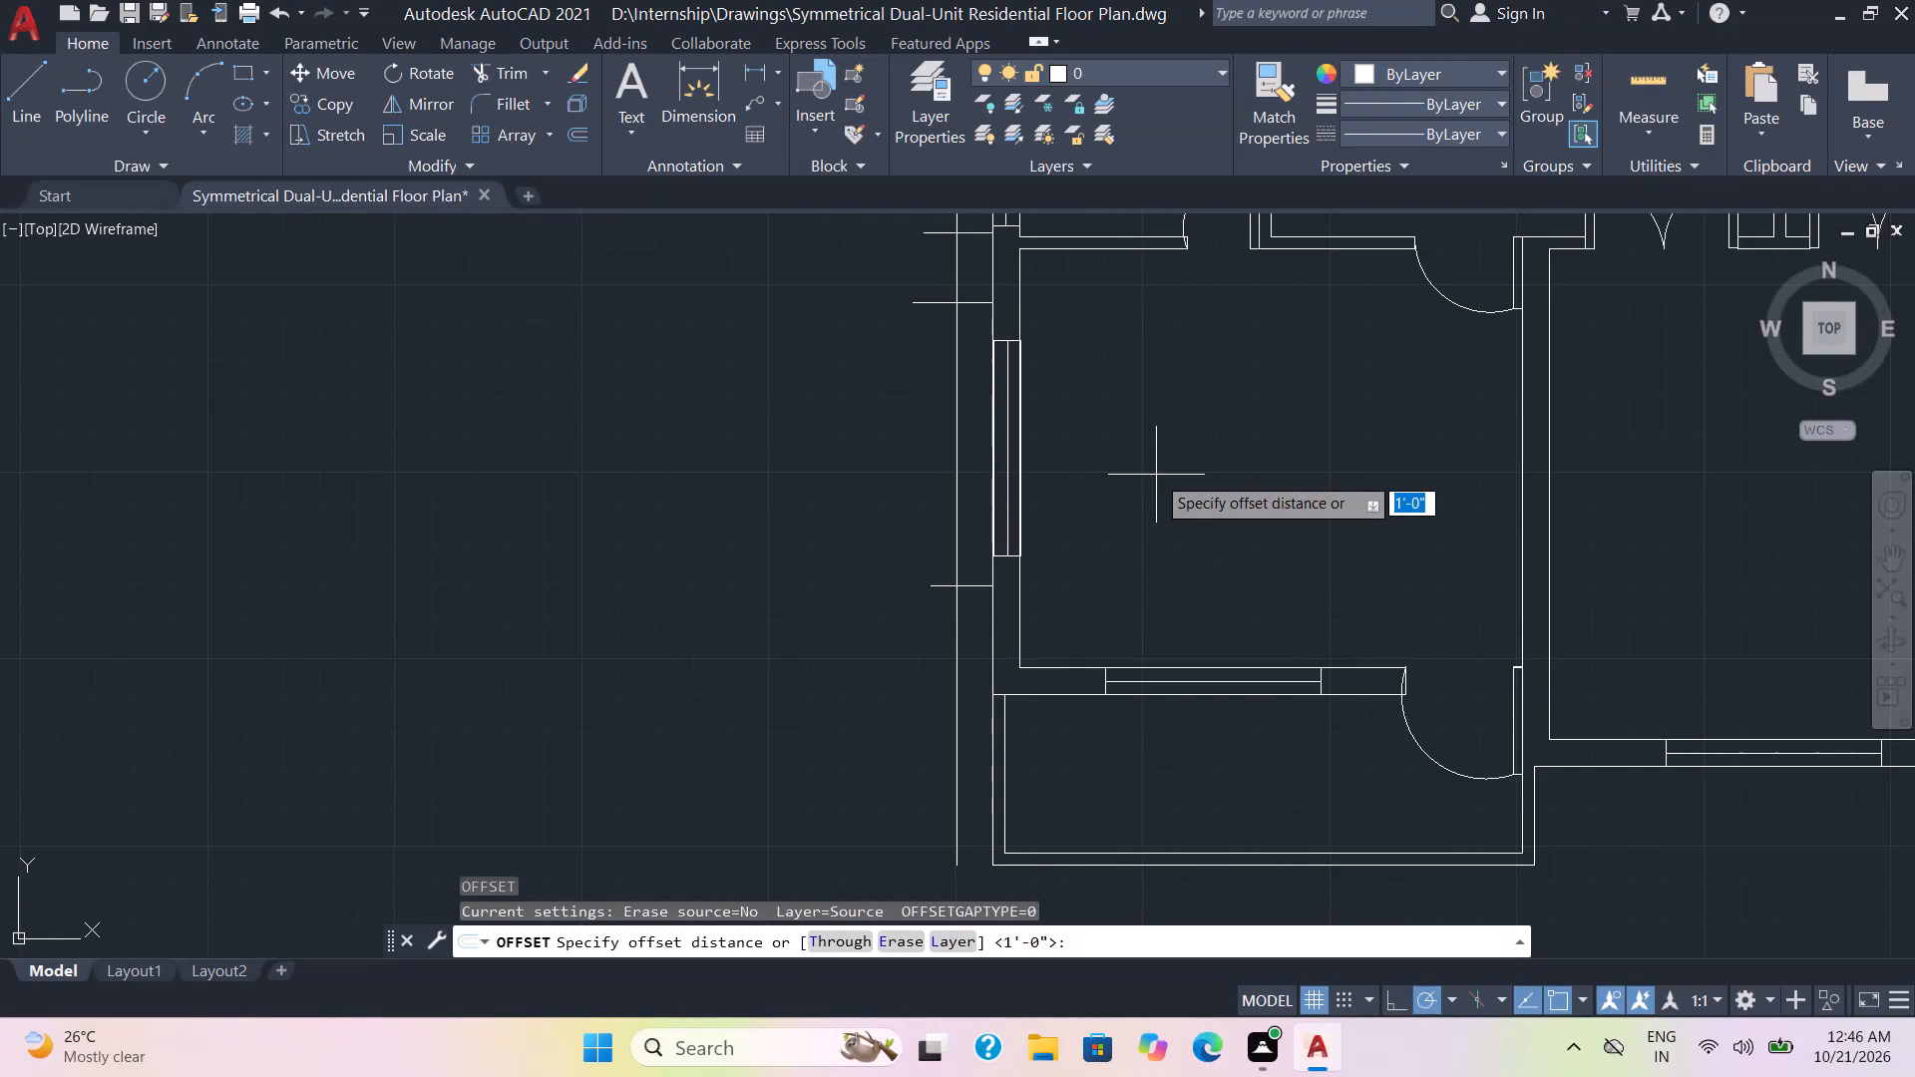
key("9")
key("Return")
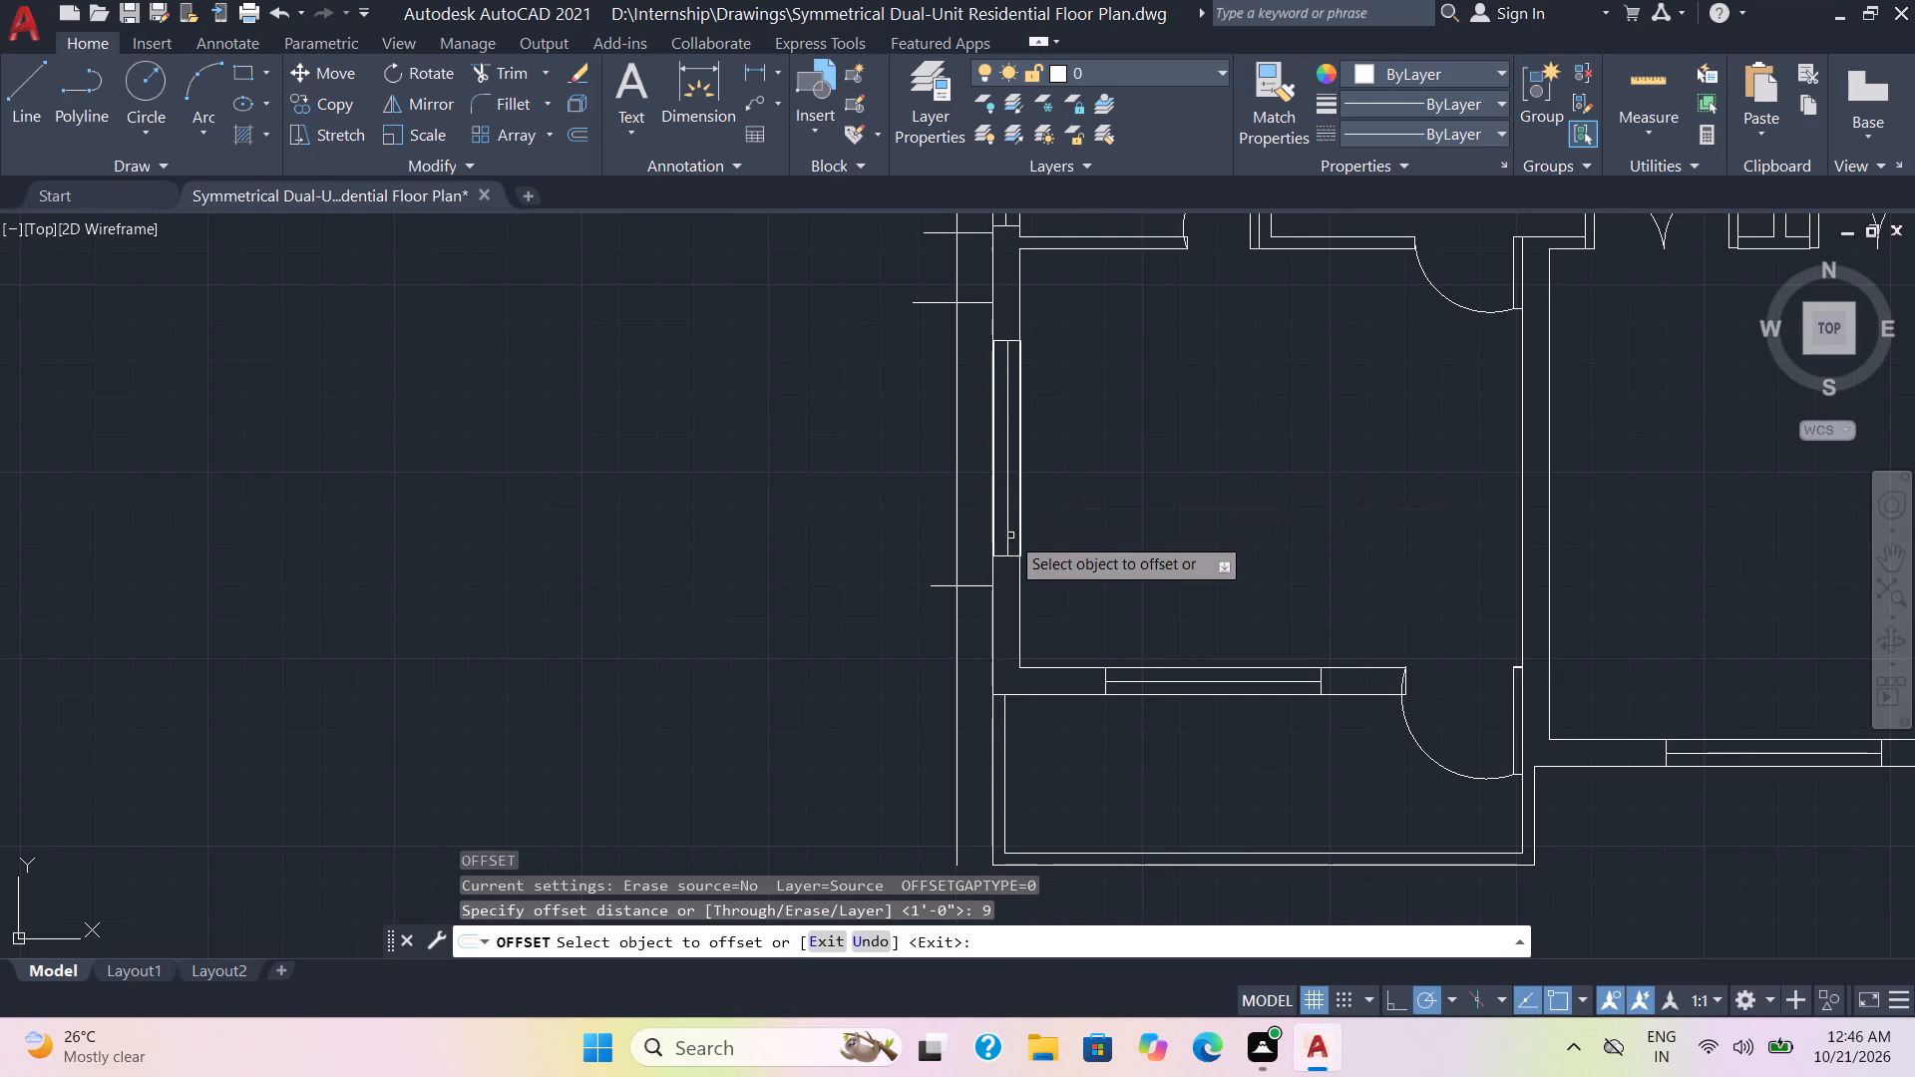
left_click(992, 571)
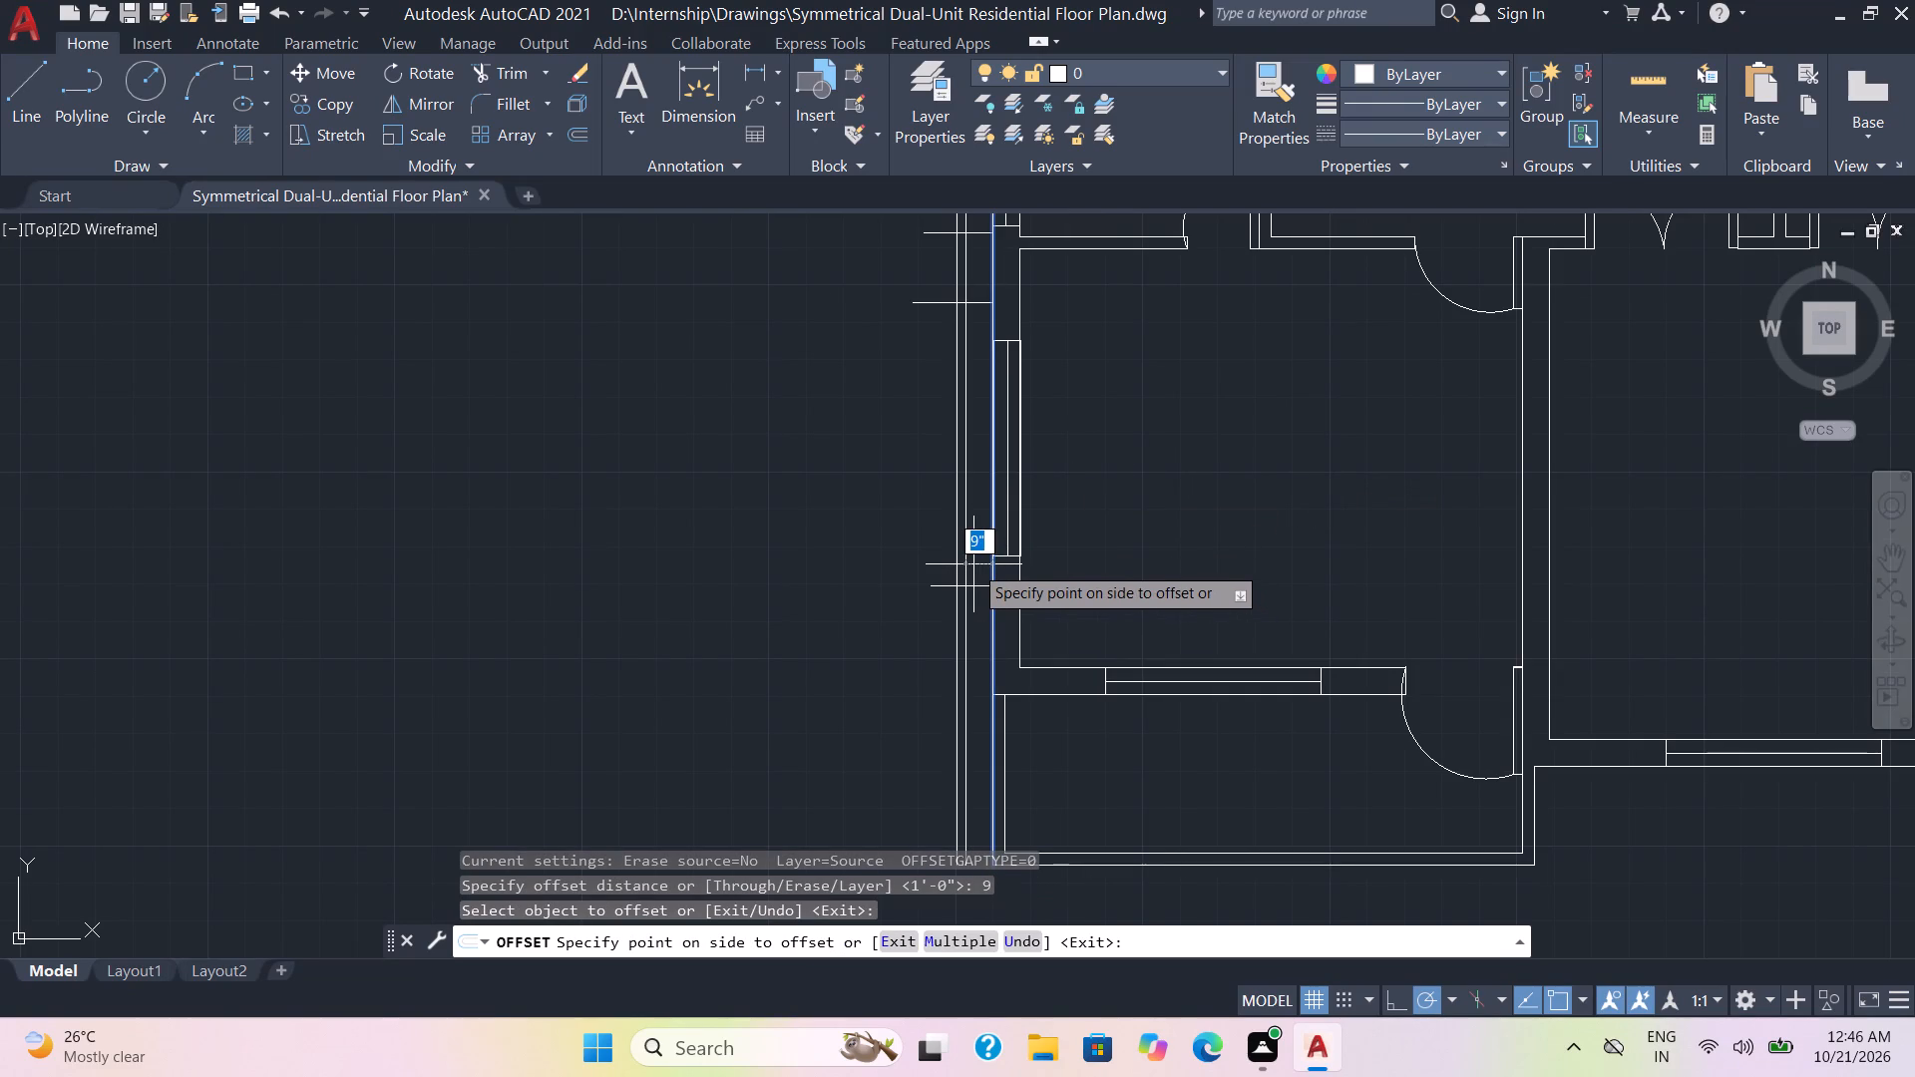
key("8")
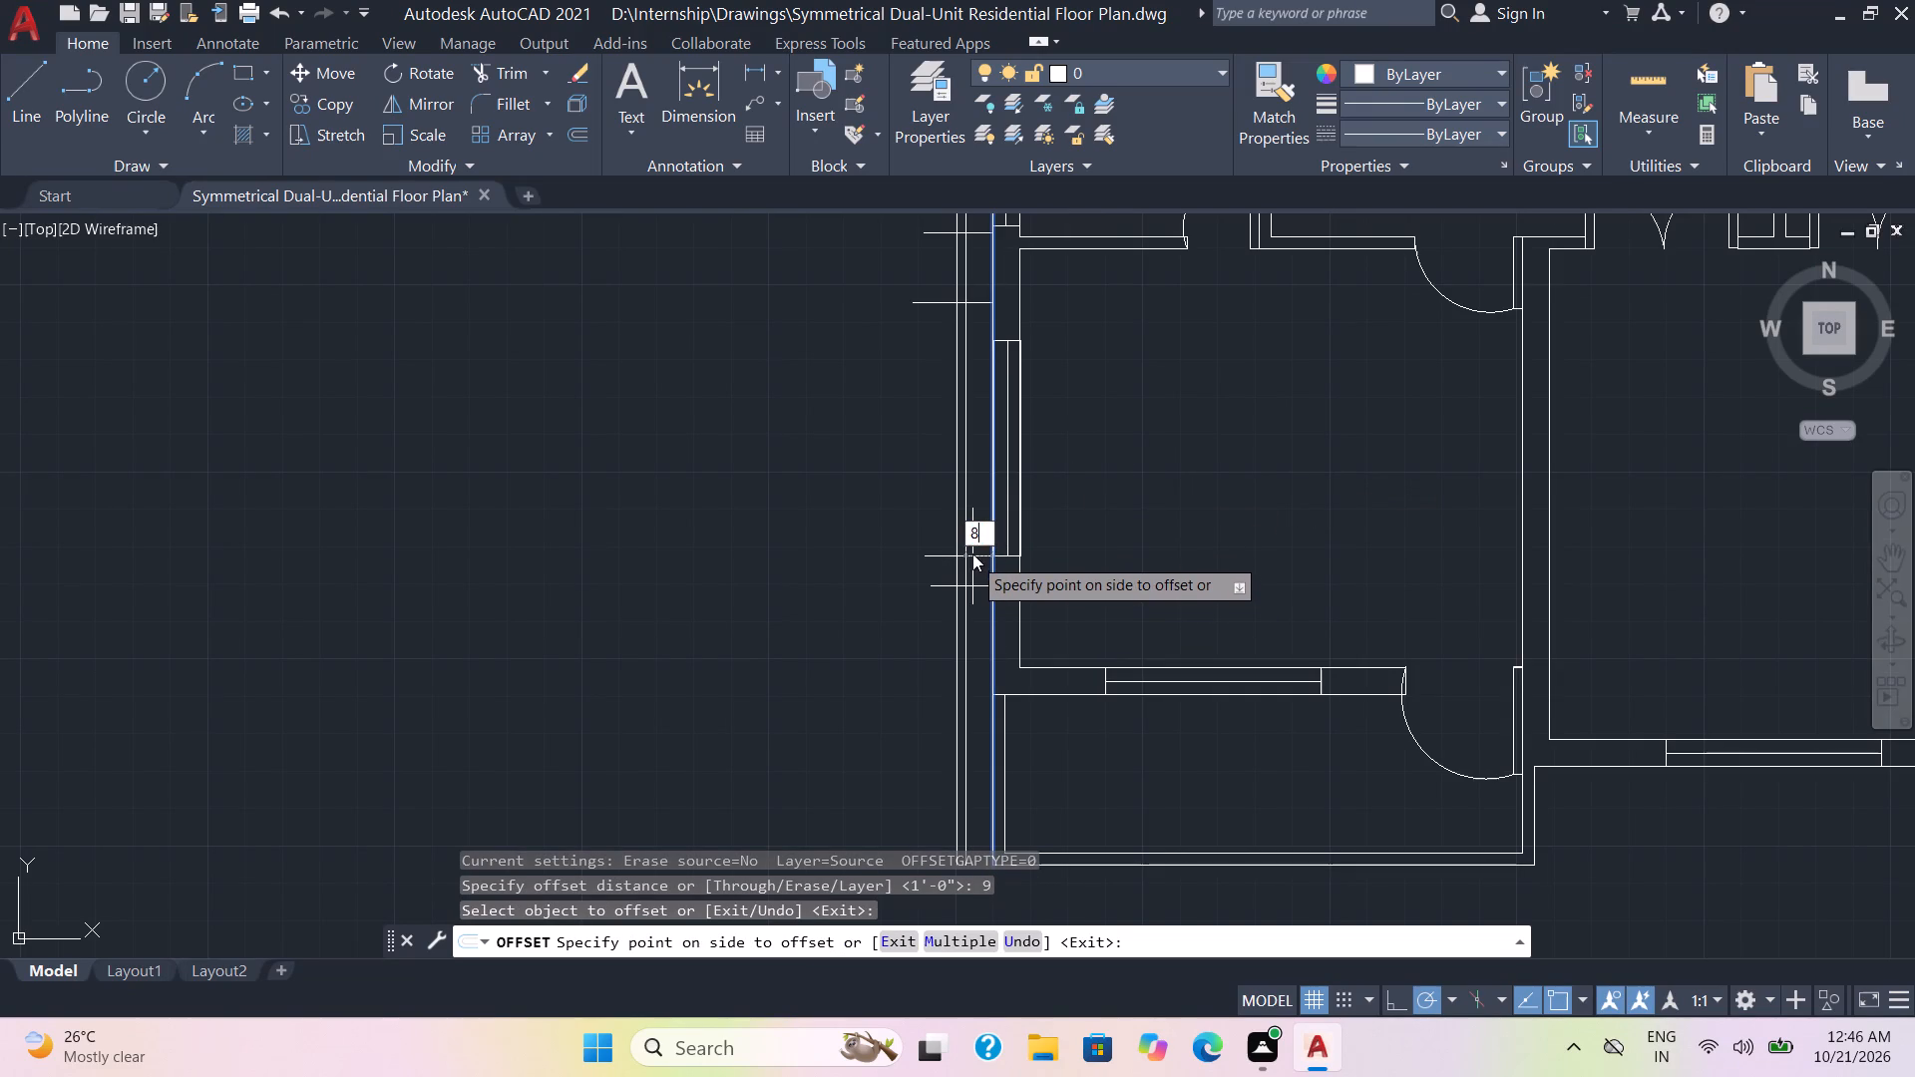
key("Return")
Offset the plan's top outer wall line outward, entering 8 as the side-point value.
scroll(1191, 476, "down", 1)
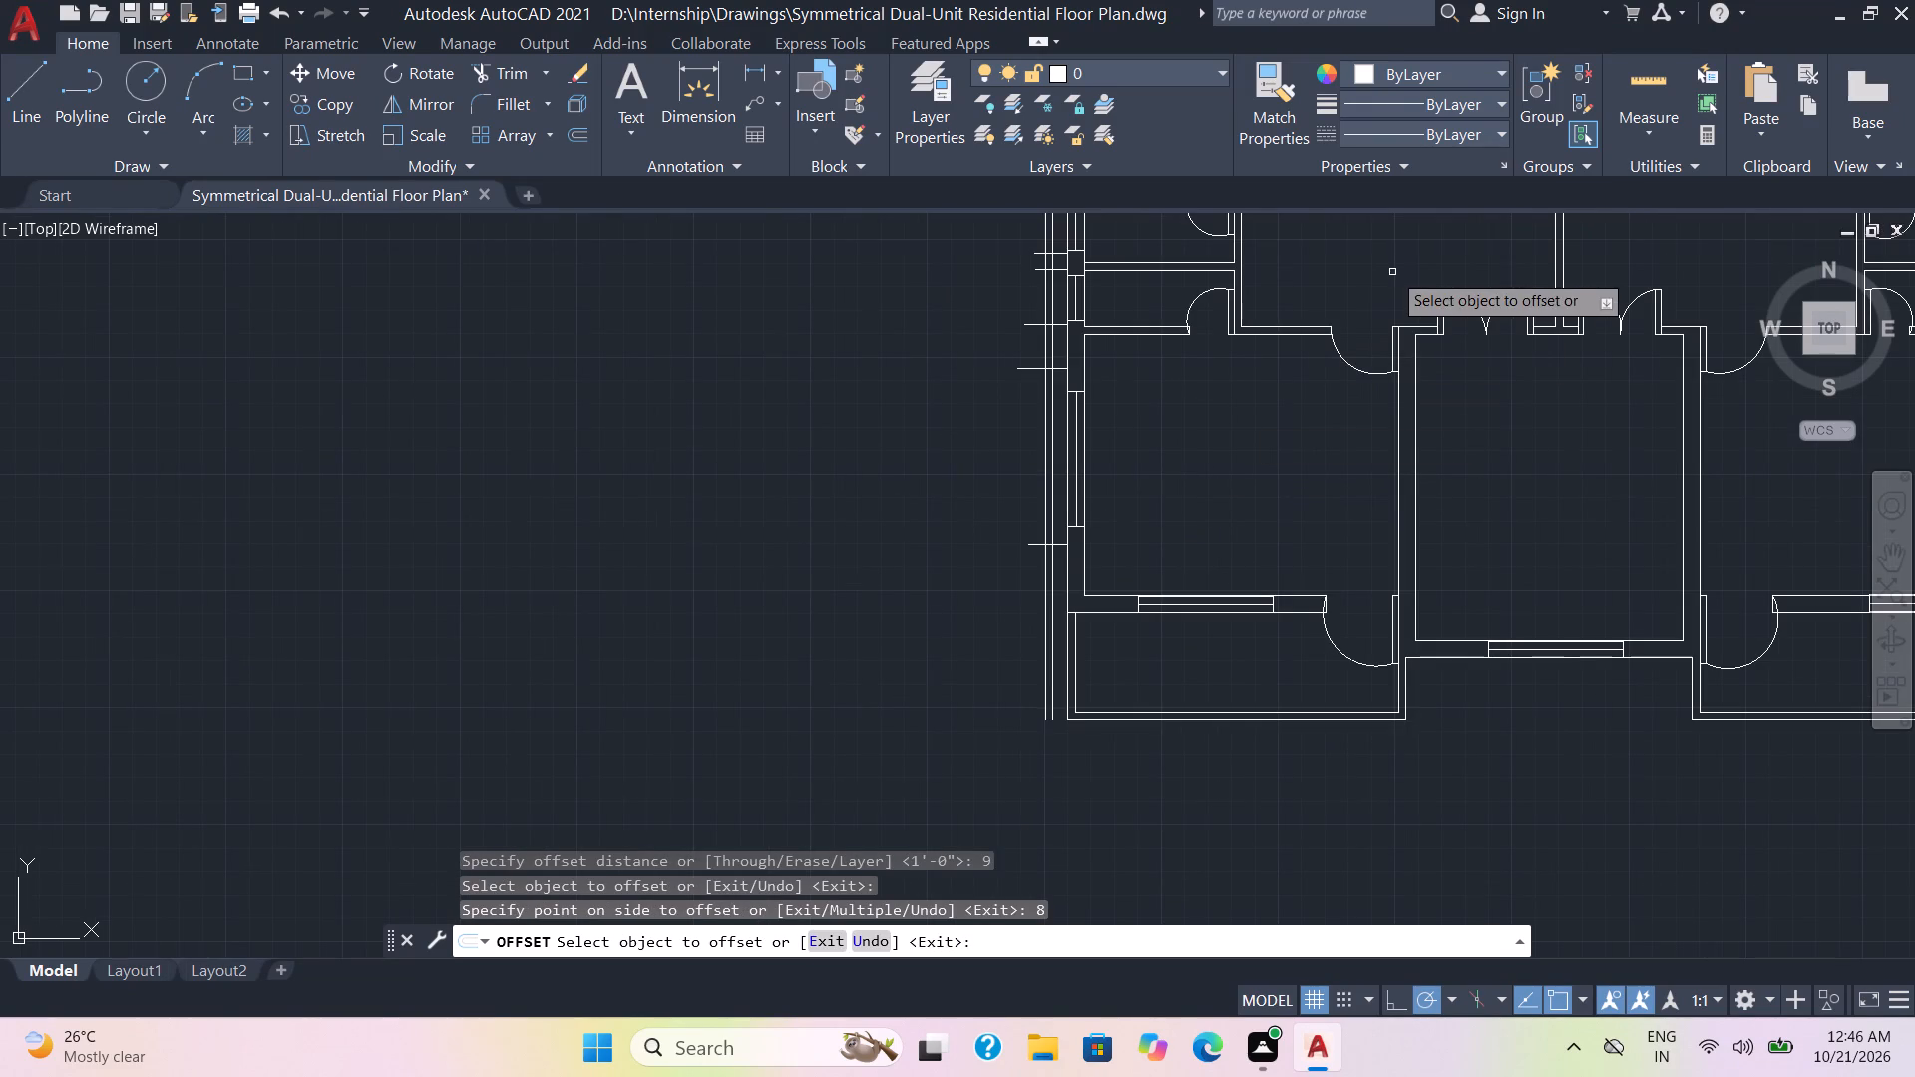
middle_click_drag(1394, 270, 1199, 838)
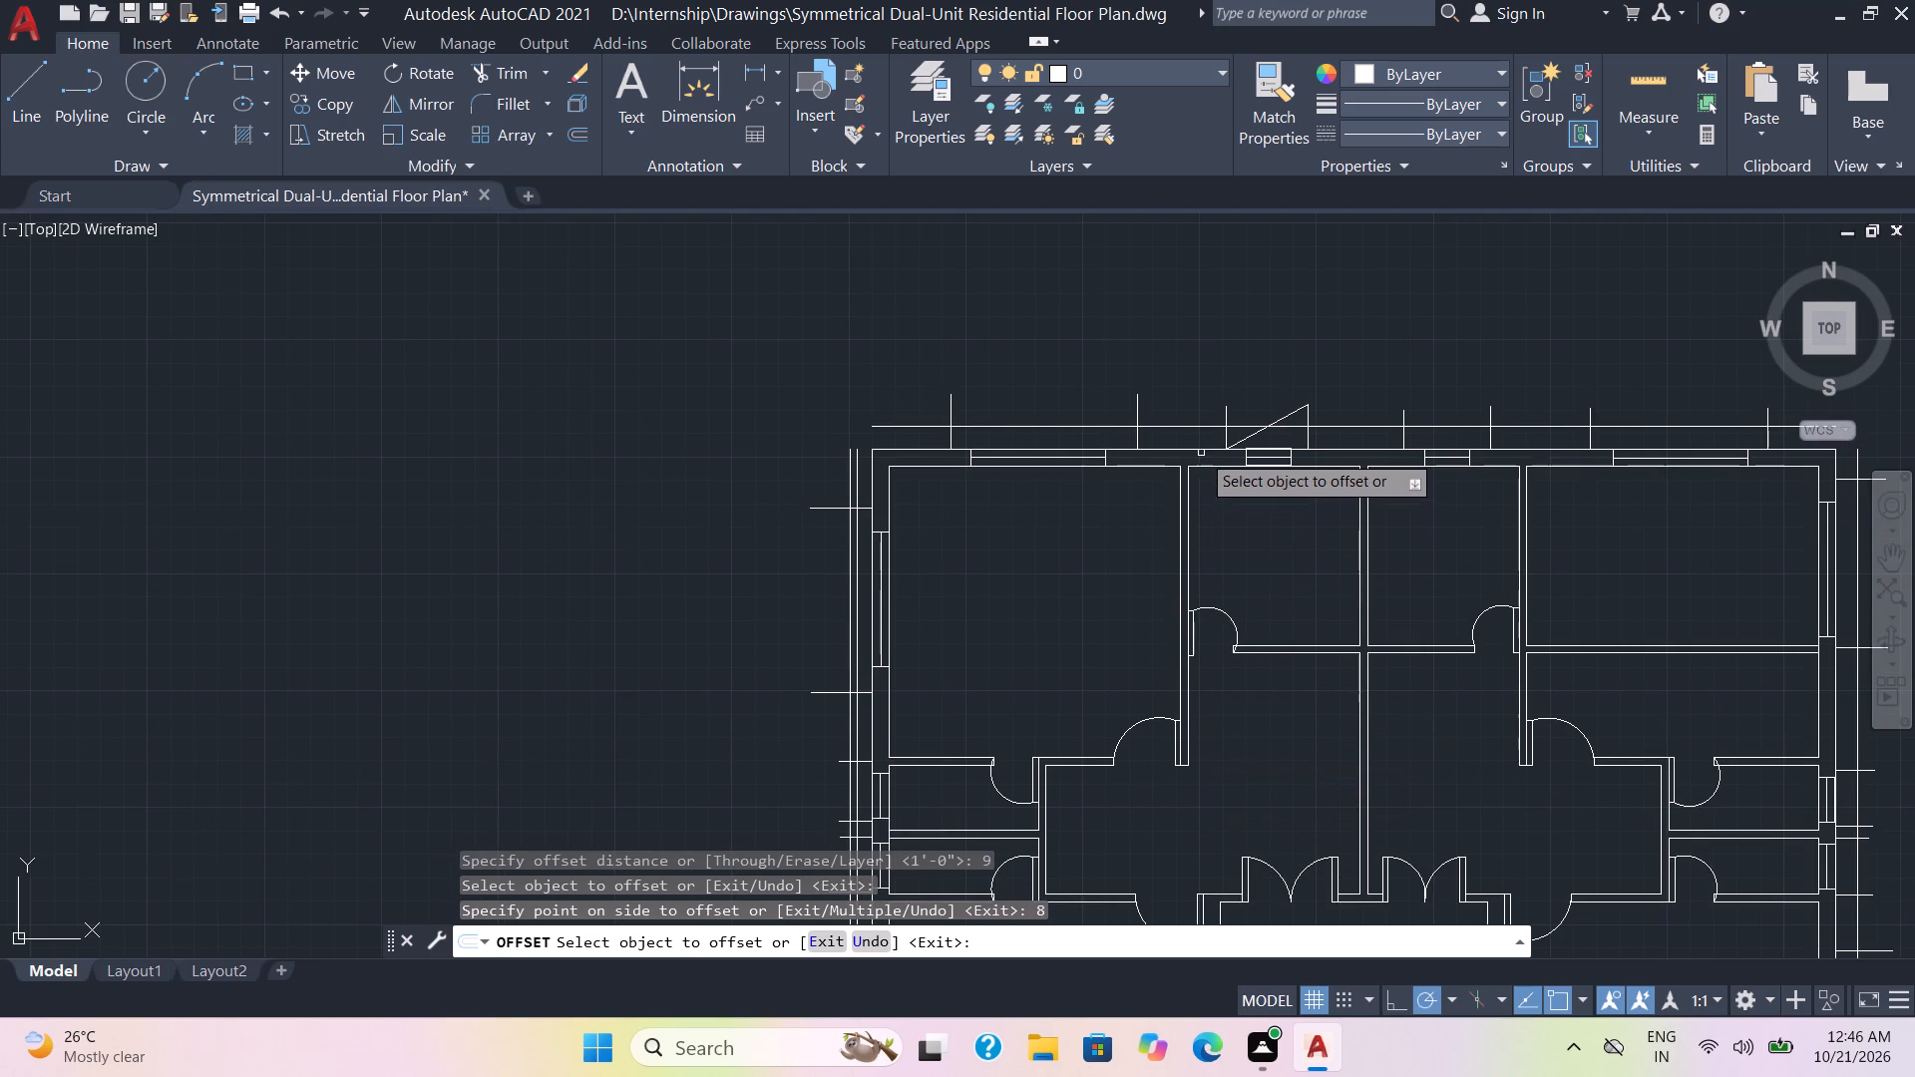
left_click(1202, 450)
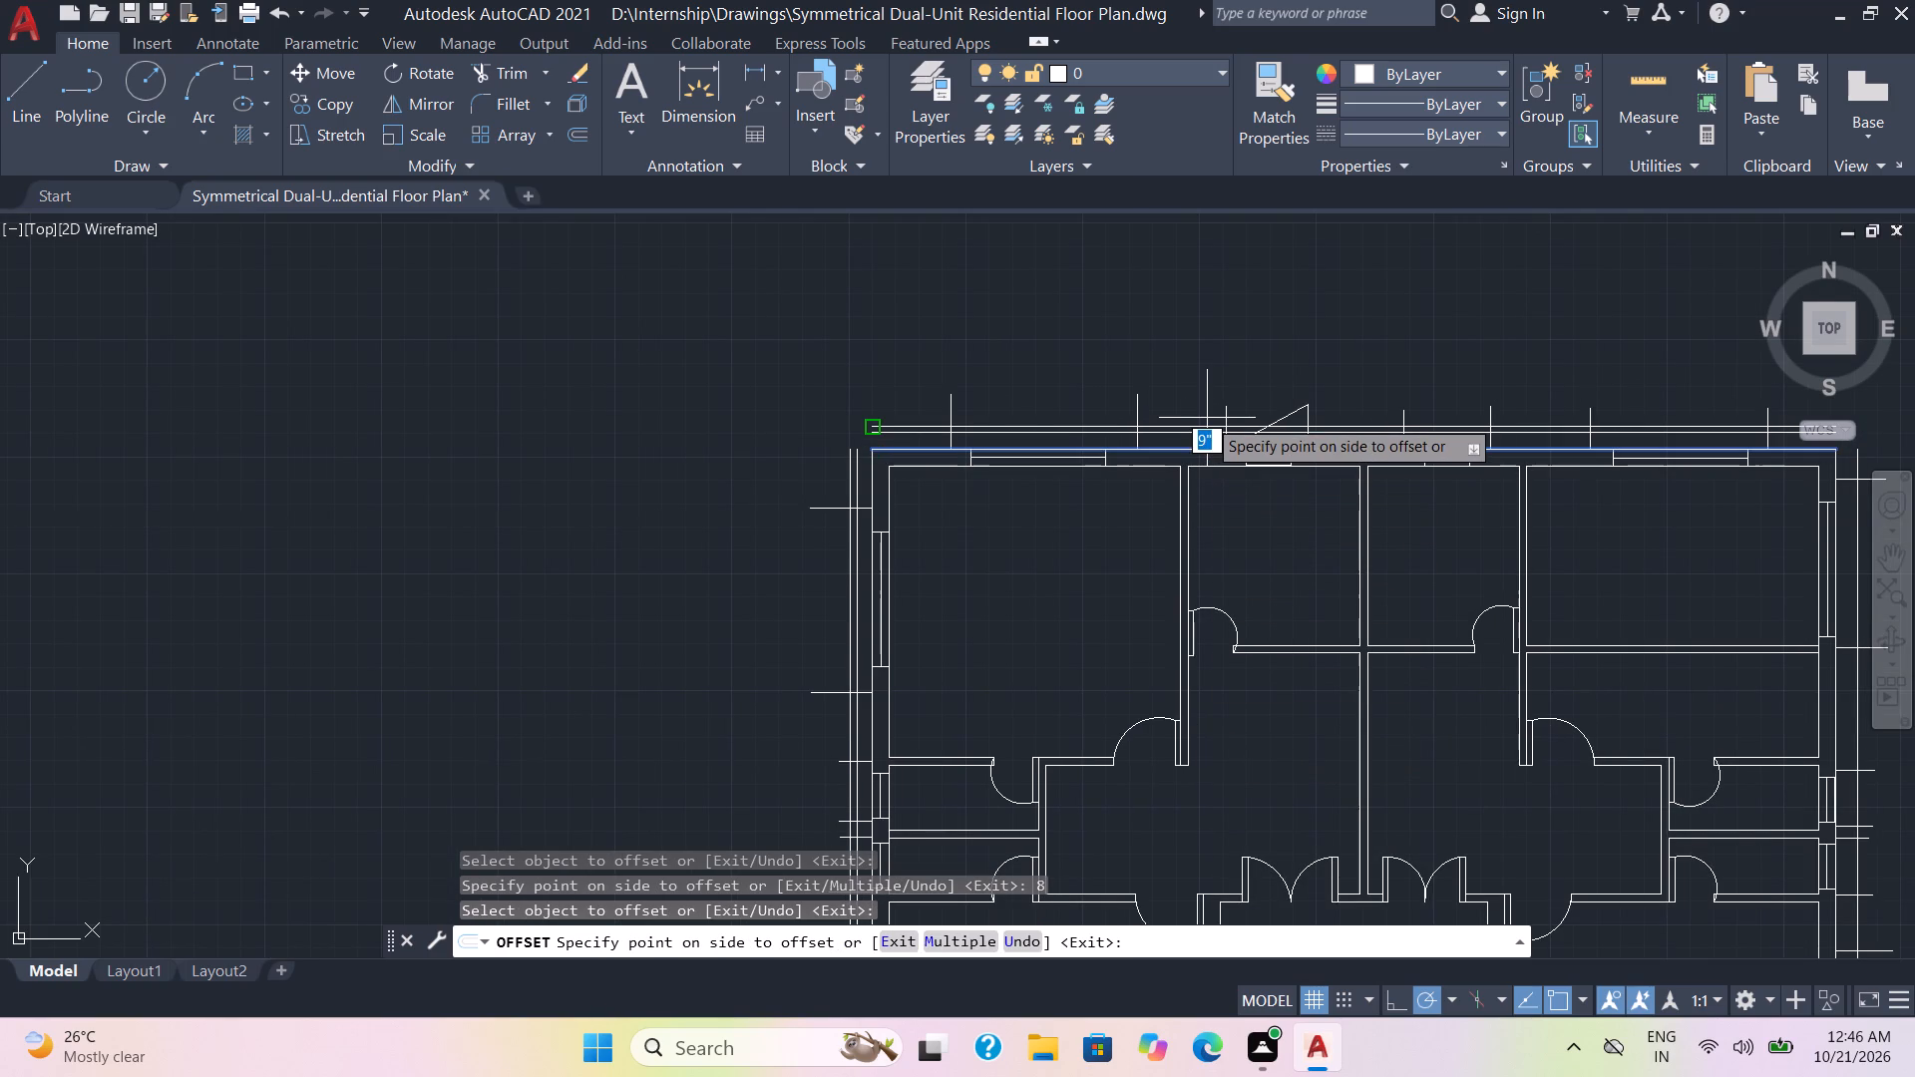
key("8")
key("Return")
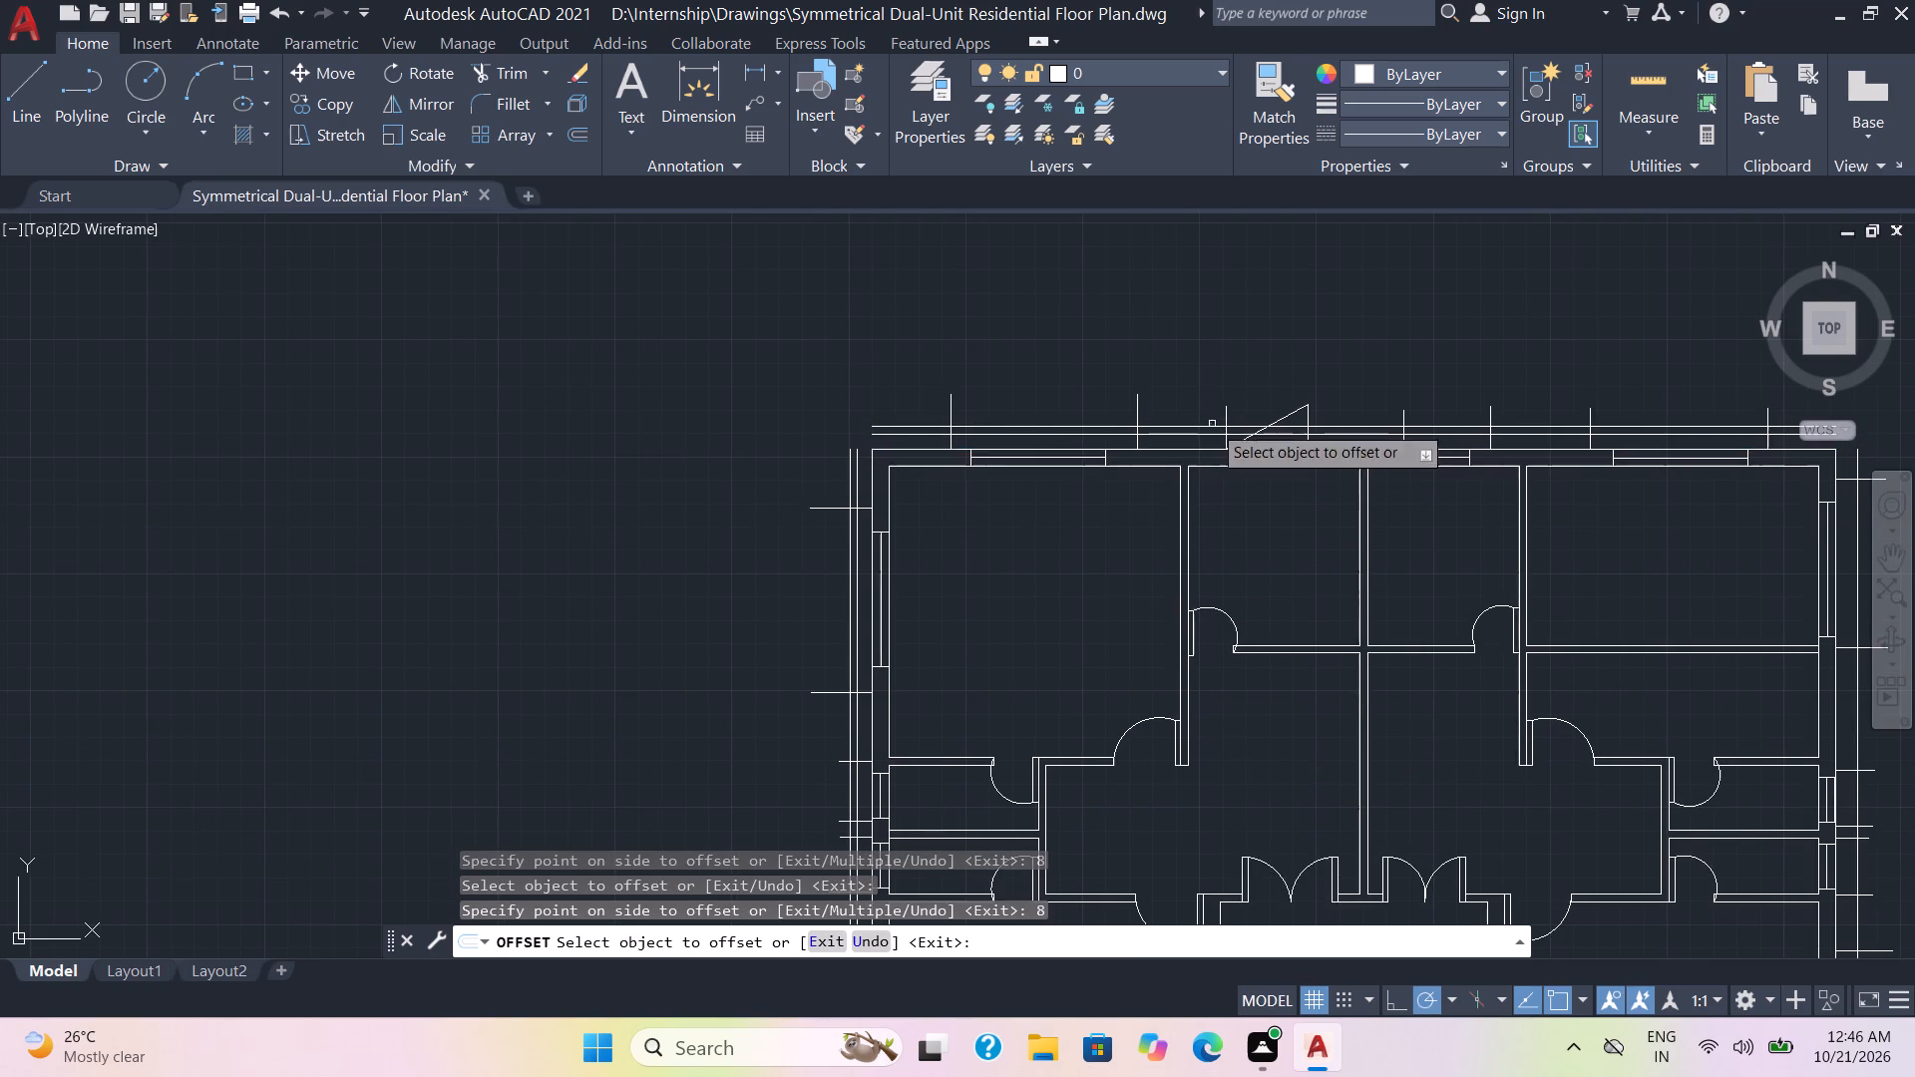
Offset the right outer wall line outward, entering 8 as the side-point value, and end the offset command.
scroll(1492, 544, "down", 1)
middle_click_drag(1573, 557, 1142, 501)
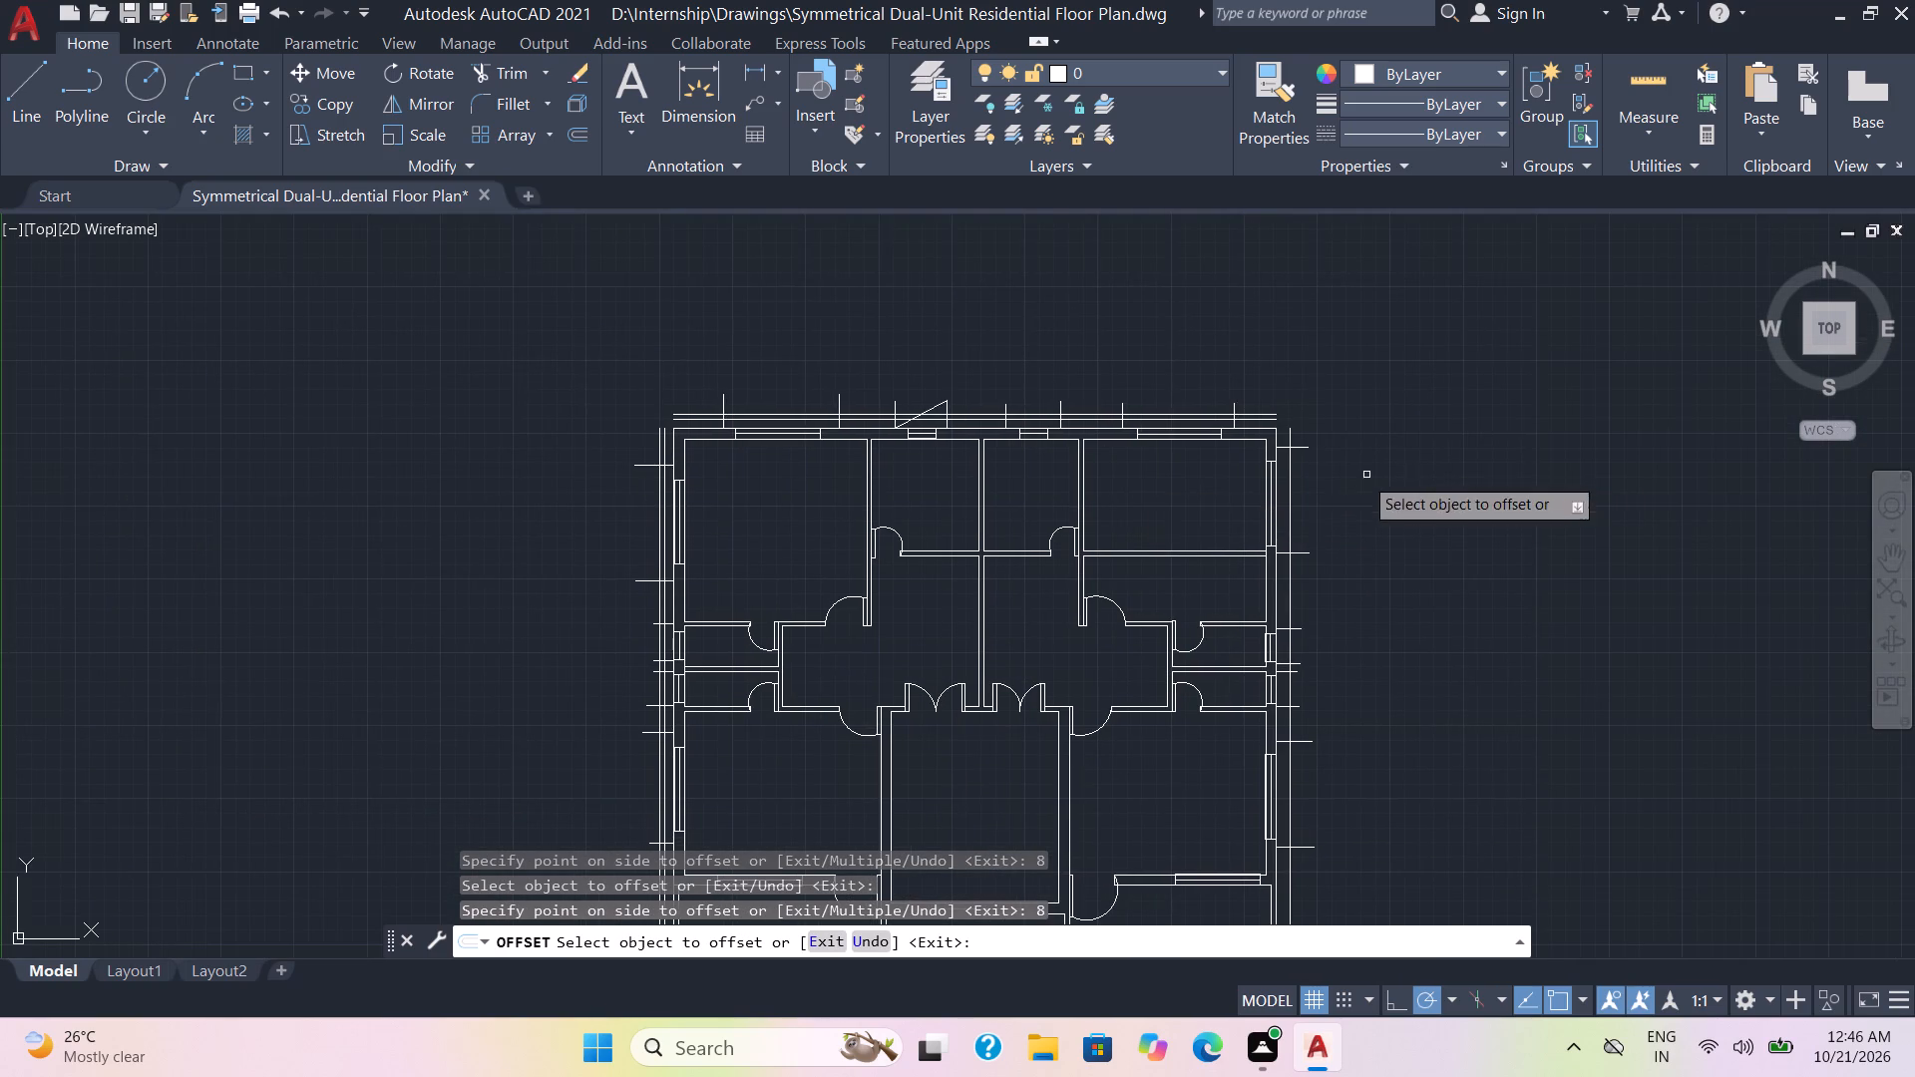
left_click(1275, 572)
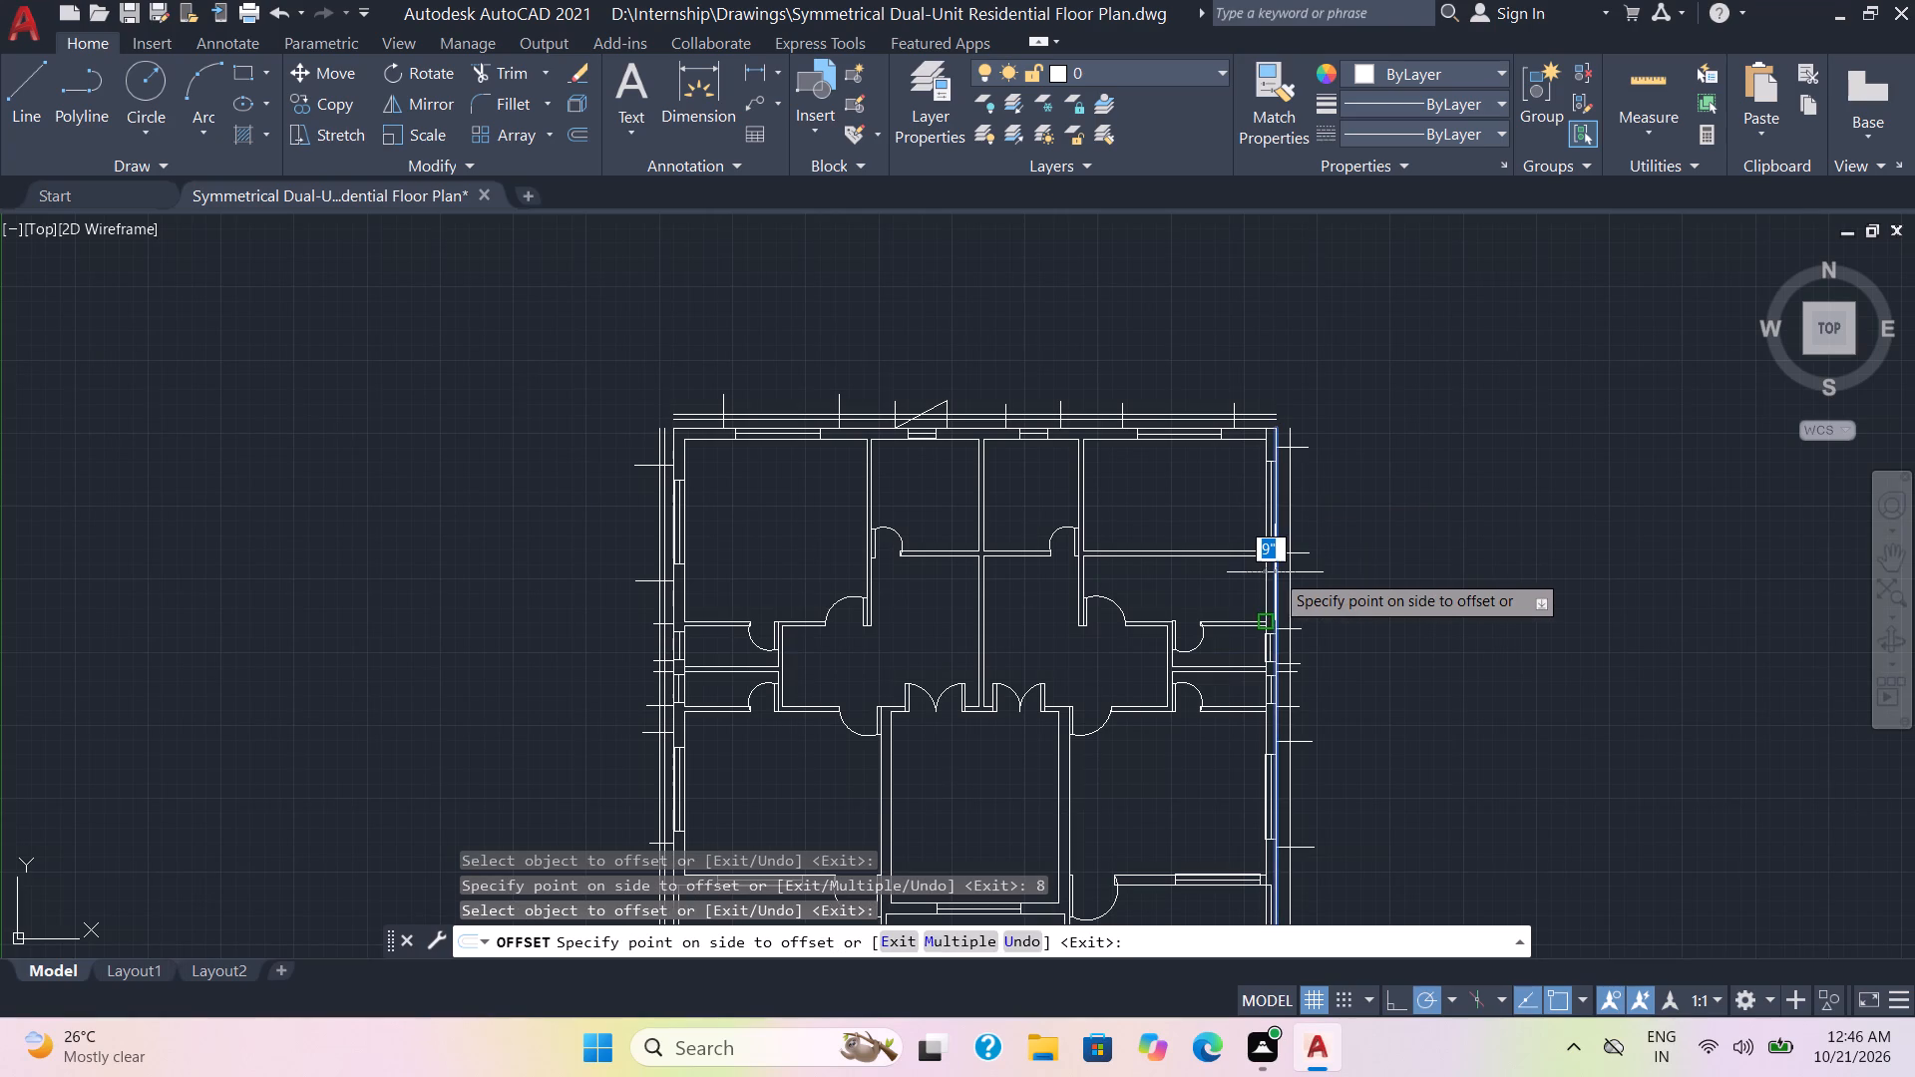
key("8")
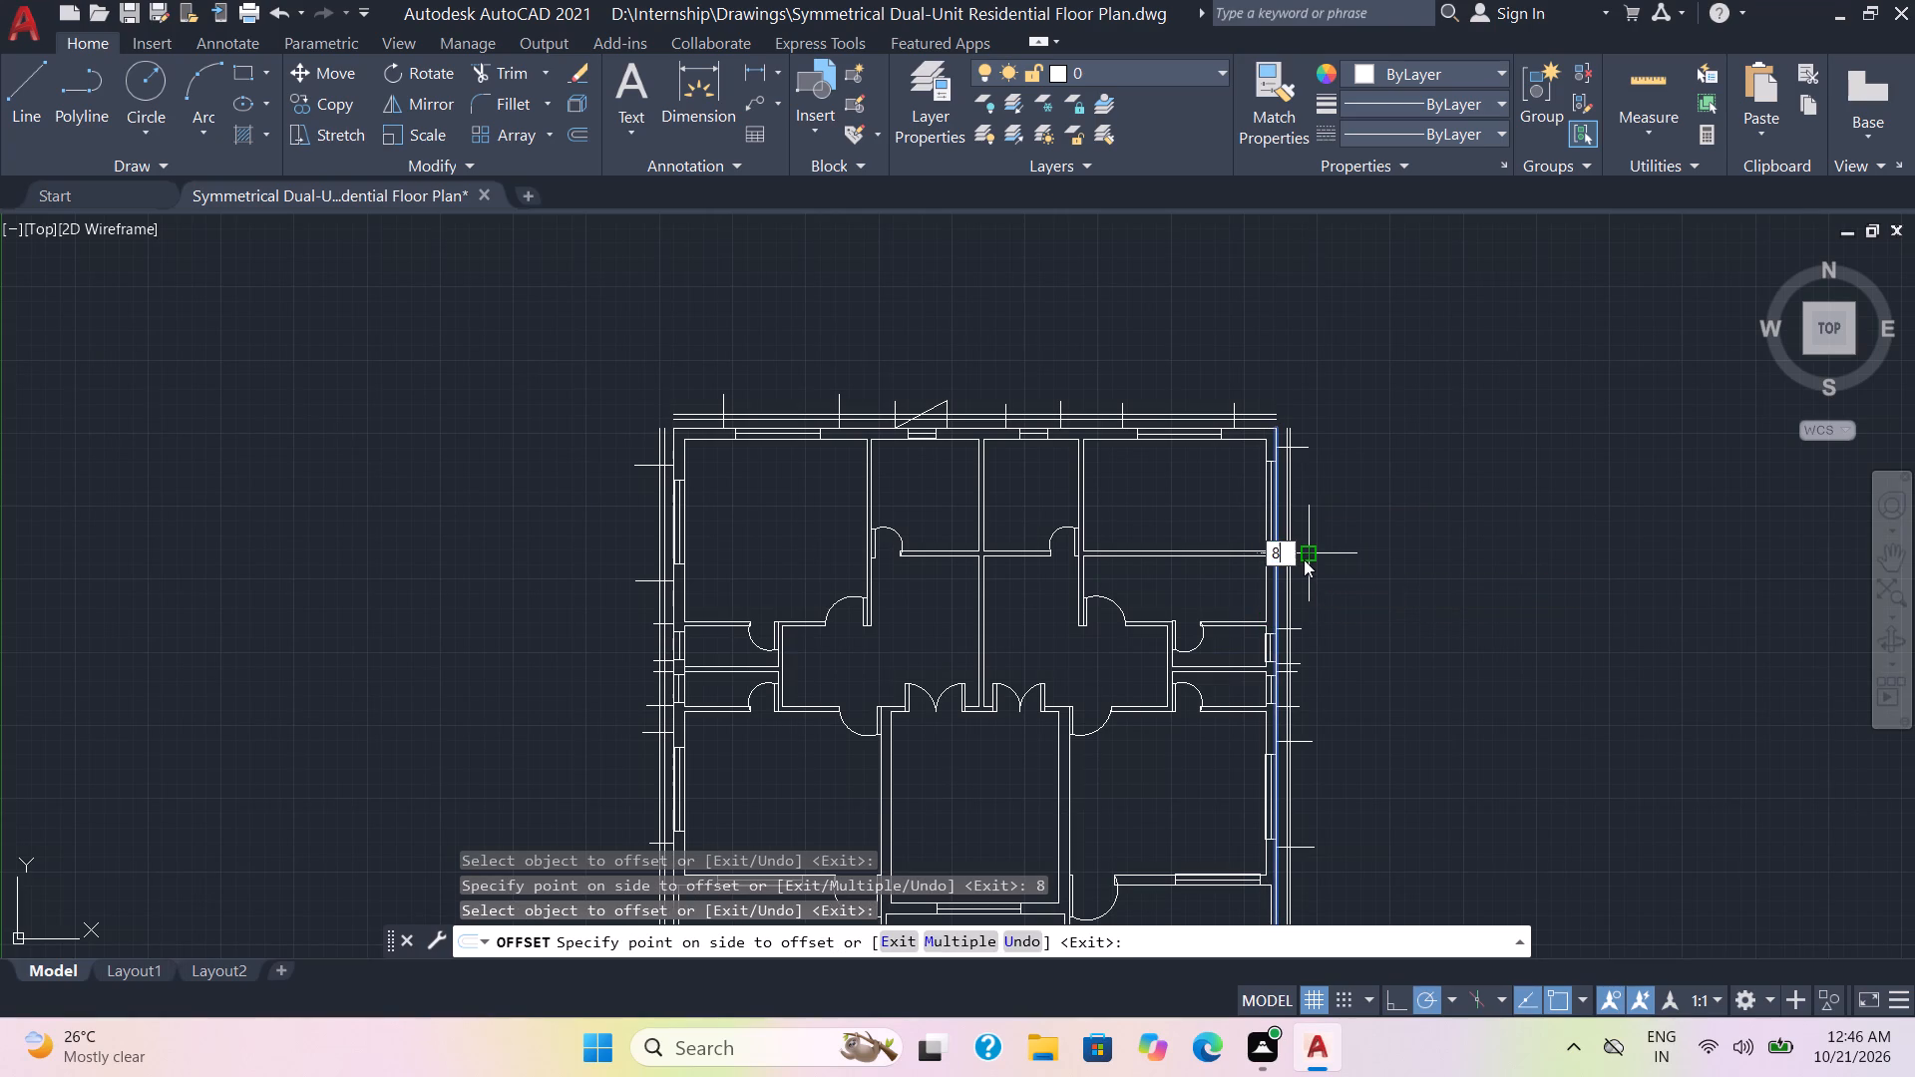
key("Return")
key("Escape")
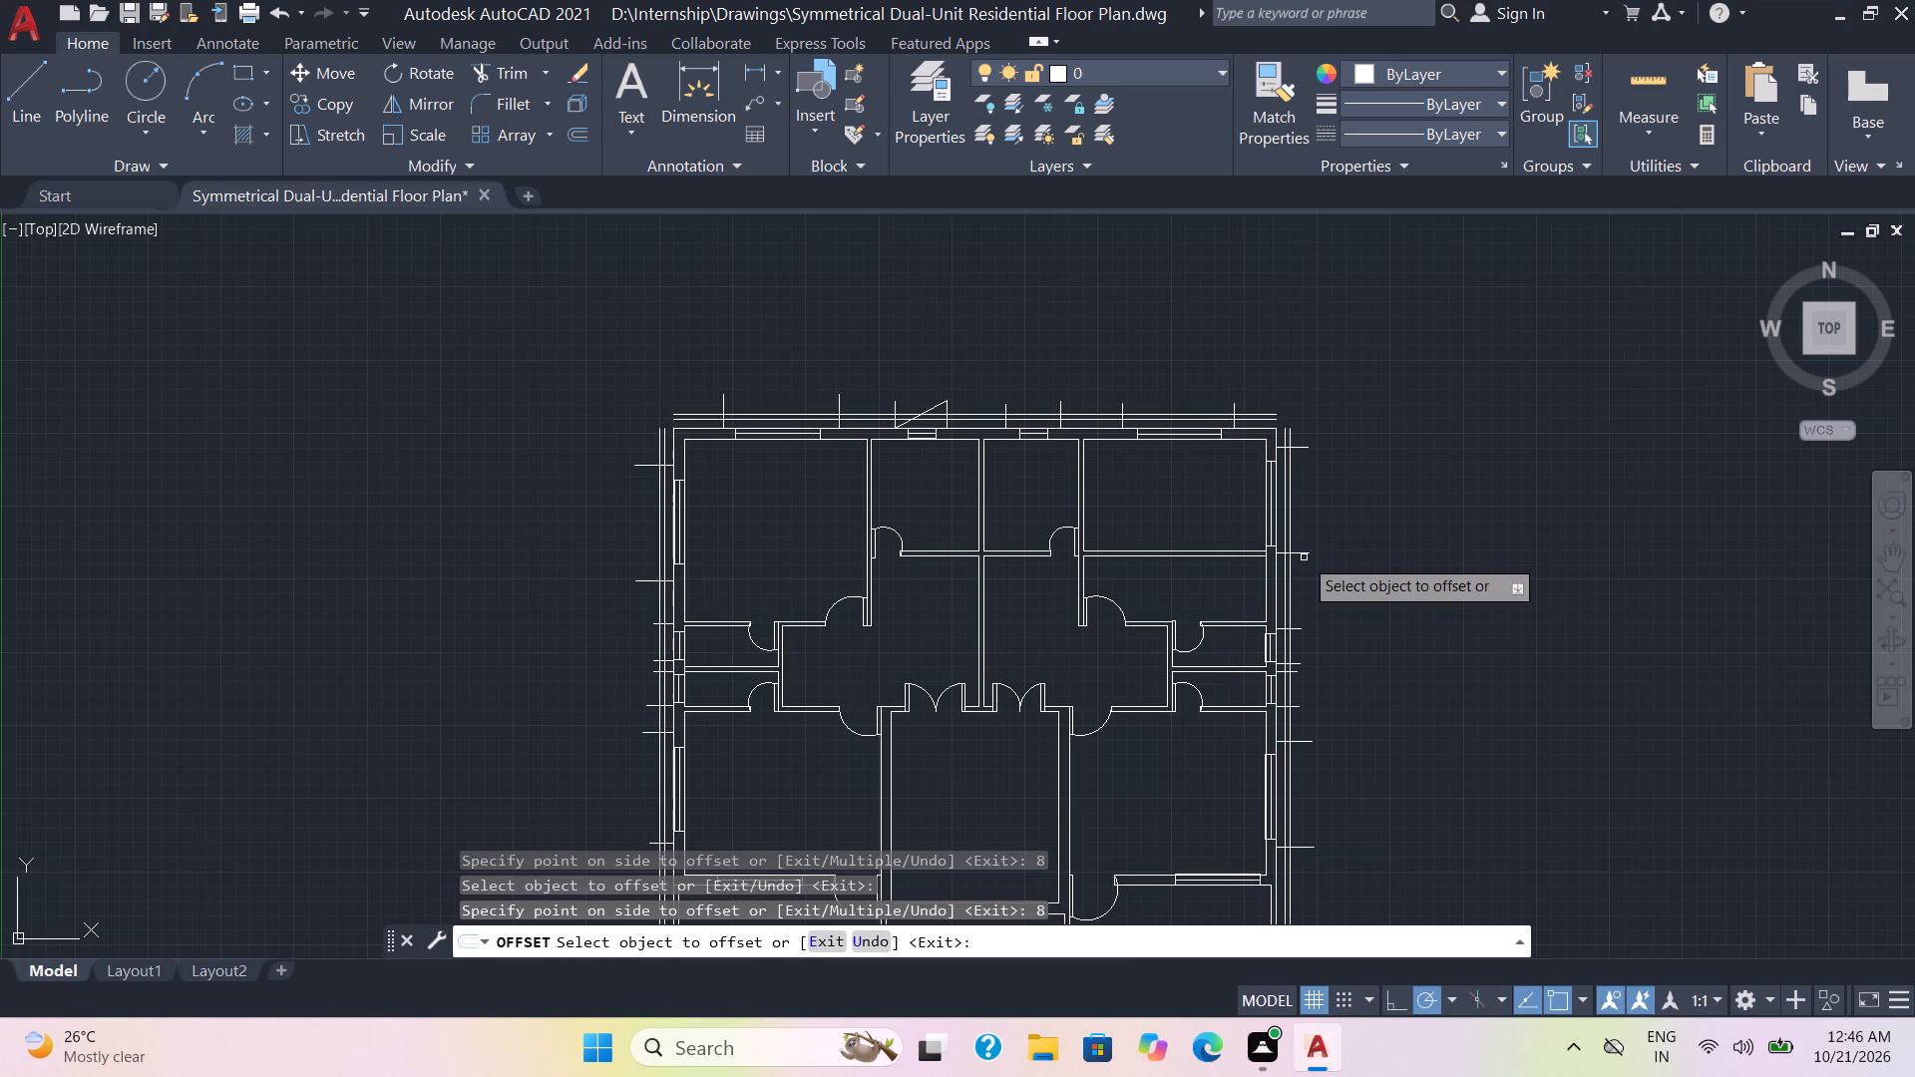
Trim the left wall's offset and short lines into a closed projection at the lower-left room's window, keeping the outer offset line.
key("t")
key("r")
key("Return")
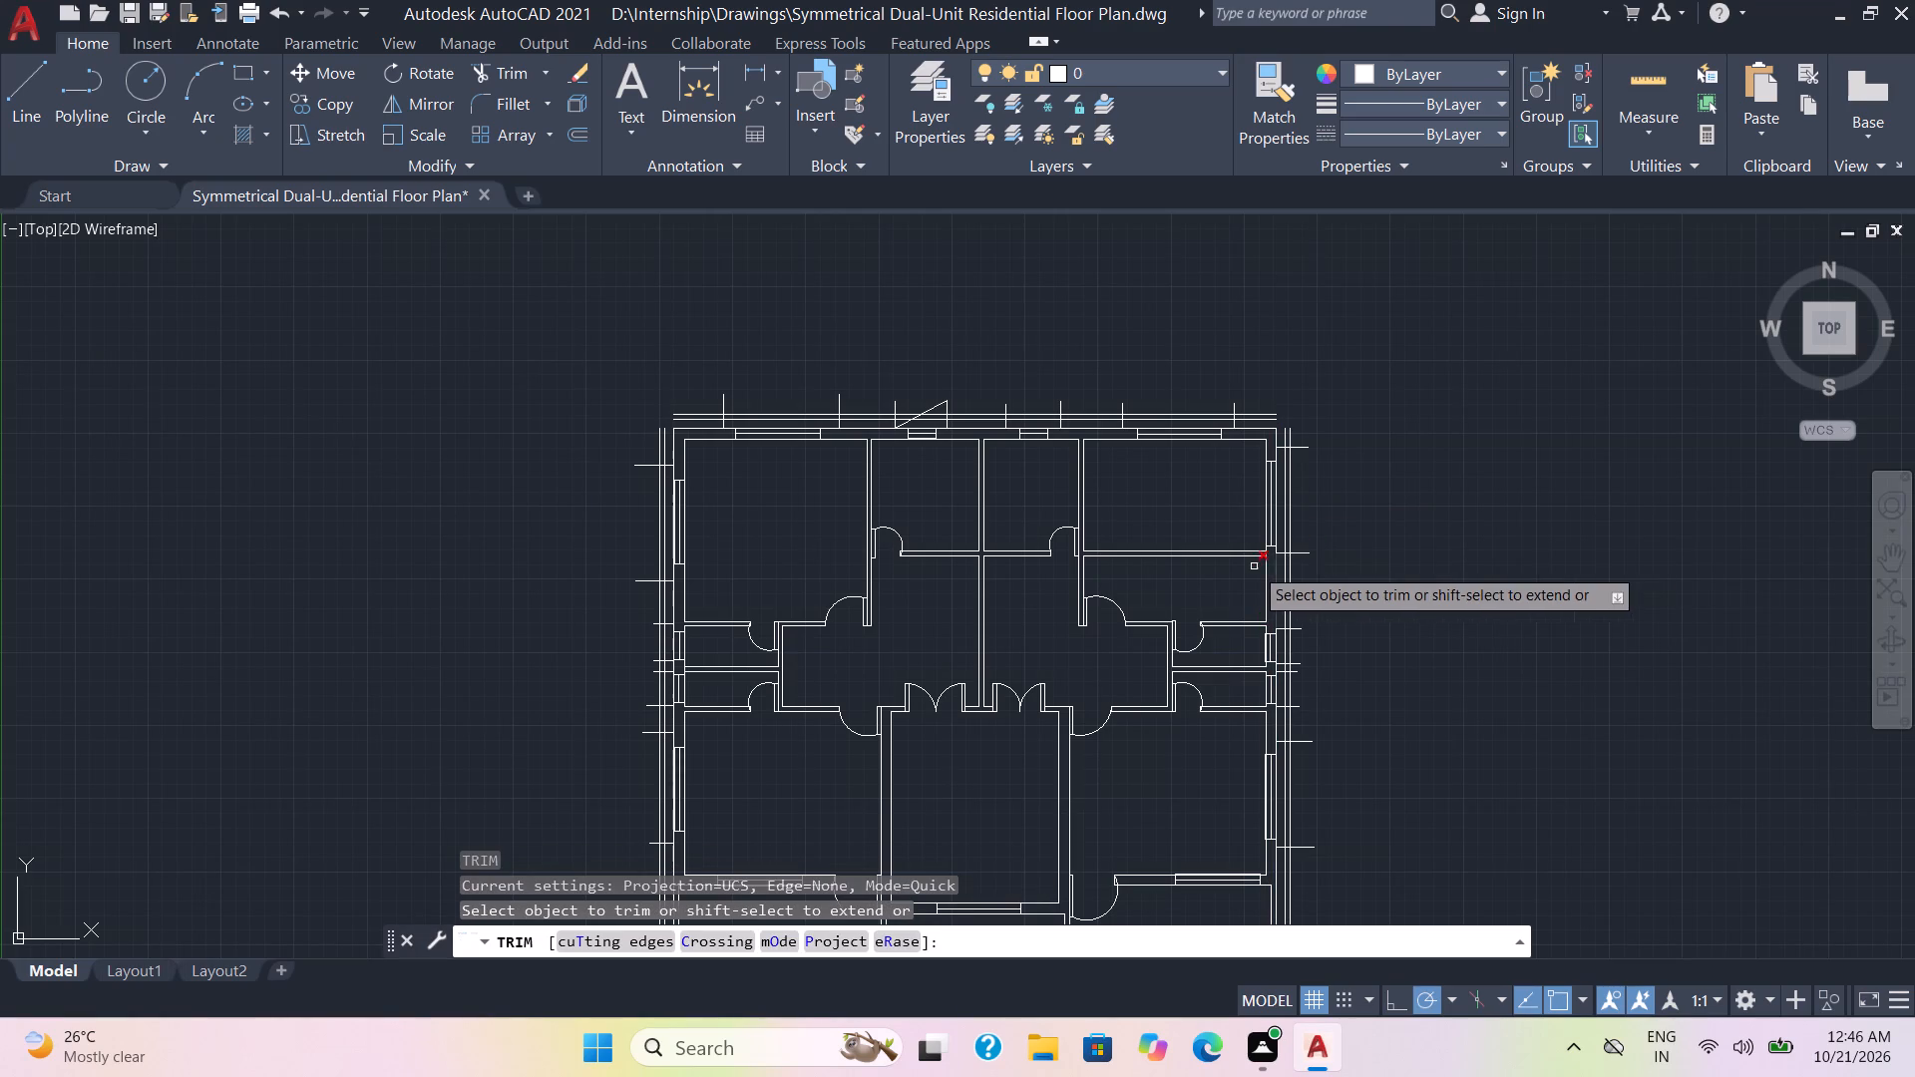
scroll(1146, 580, "up", 1)
middle_click_drag(795, 640, 1914, 404)
middle_click_drag(1315, 706, 1290, 297)
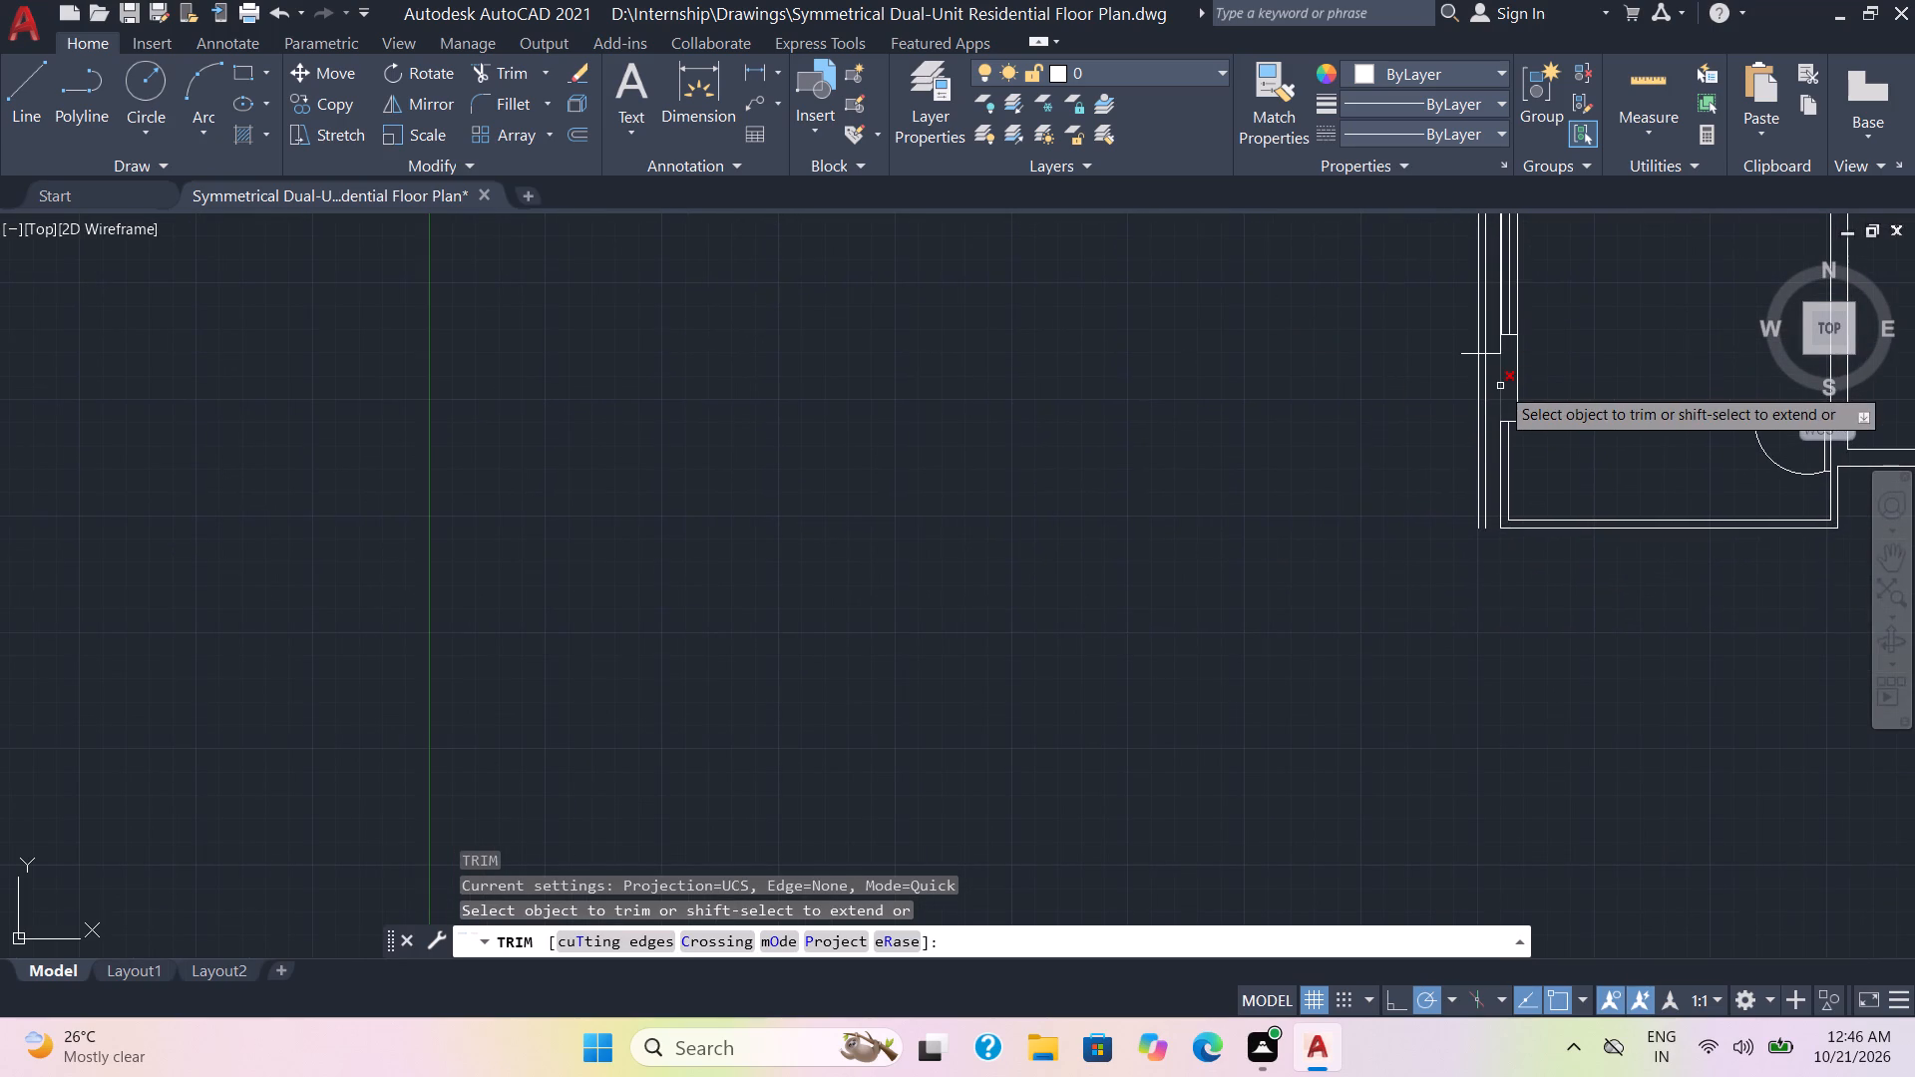
left_click_drag(1489, 391, 1453, 421)
left_click(1480, 402)
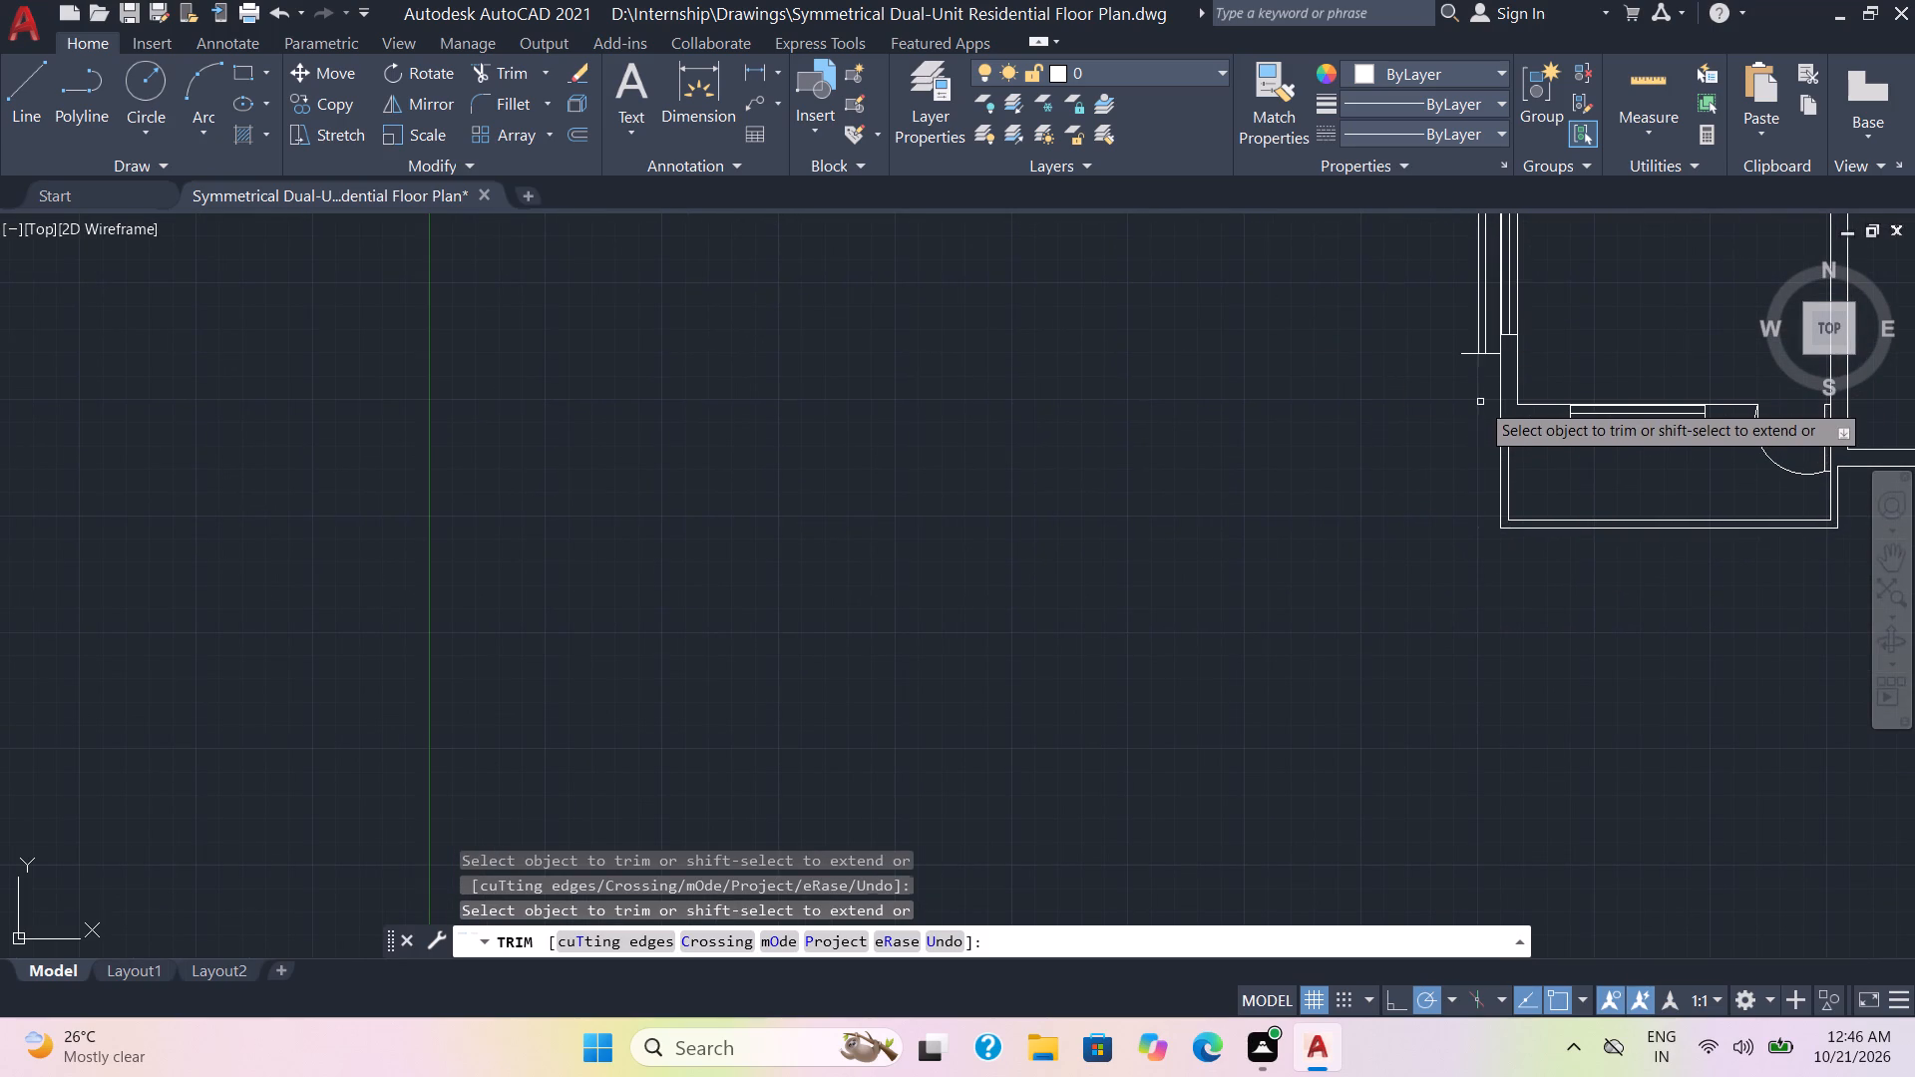
scroll(1306, 395, "up", 1)
middle_click_drag(1312, 378, 741, 538)
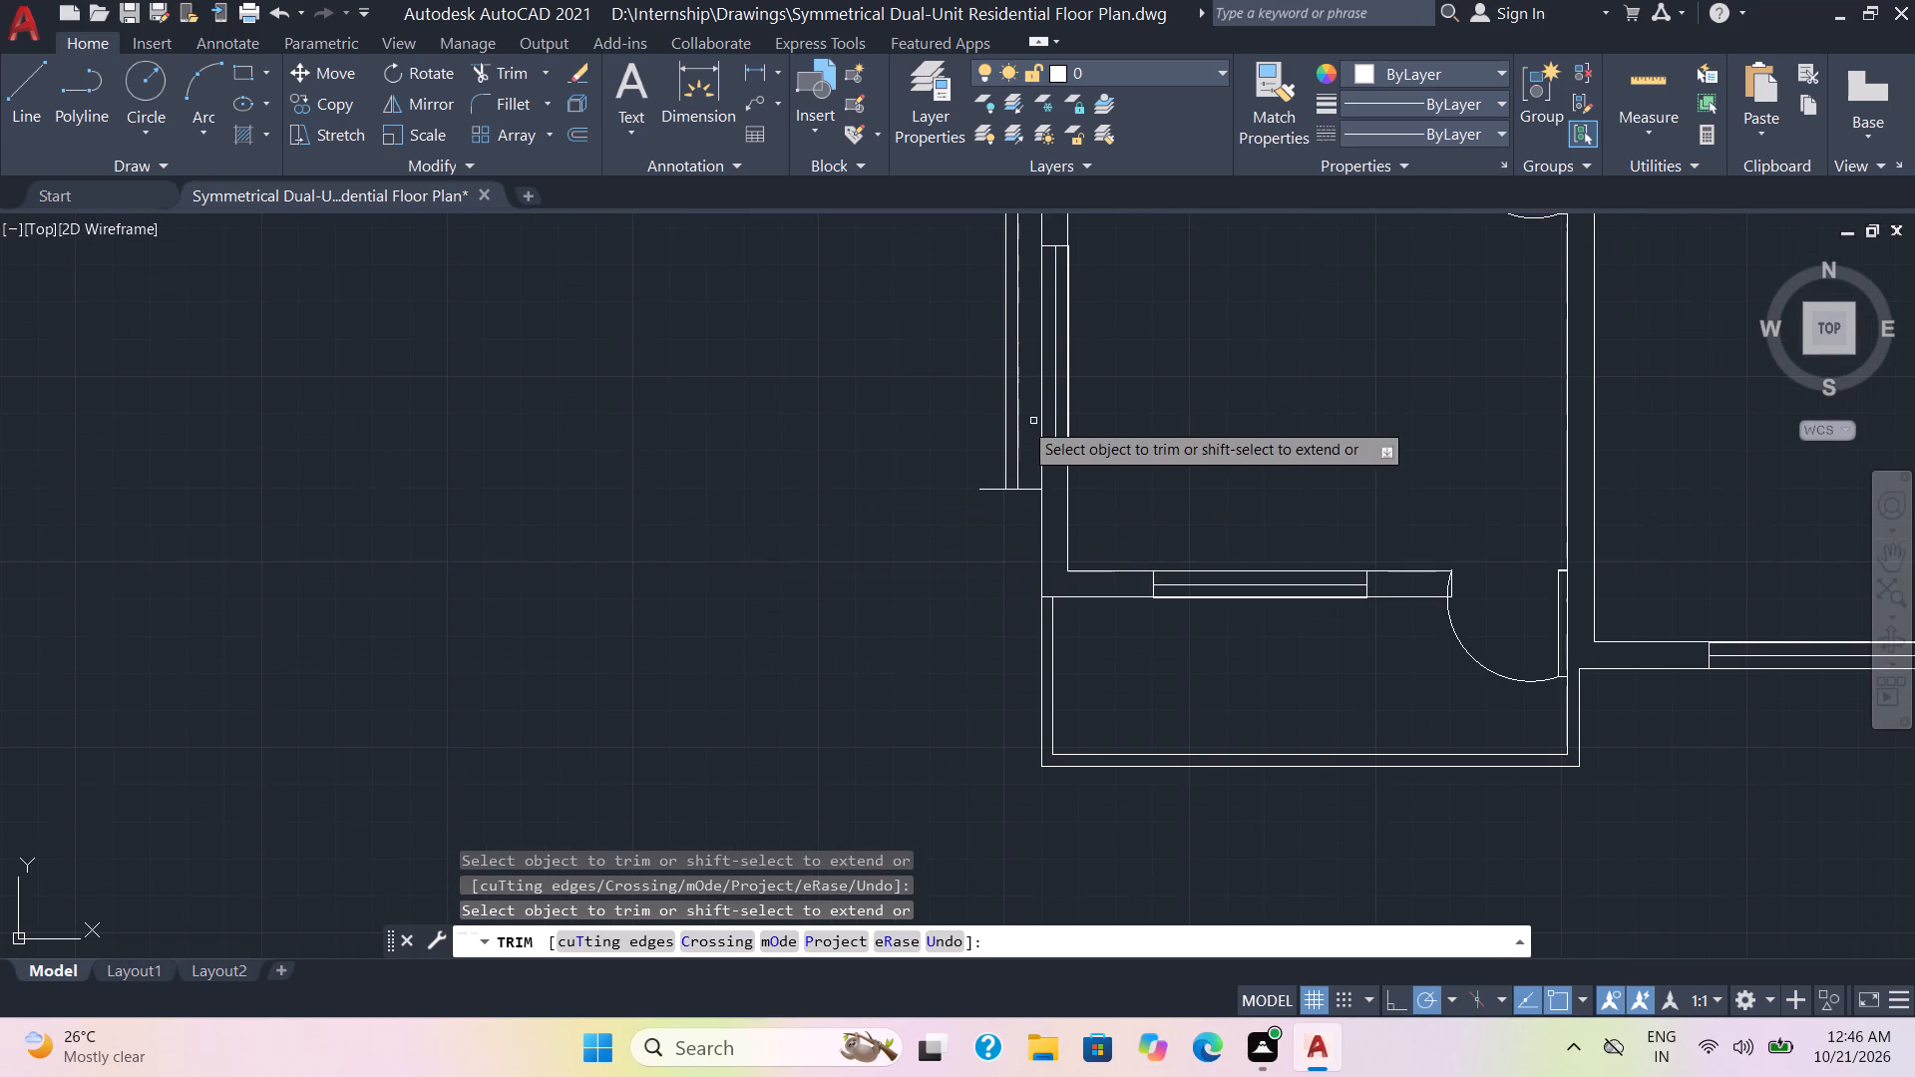
left_click(1016, 434)
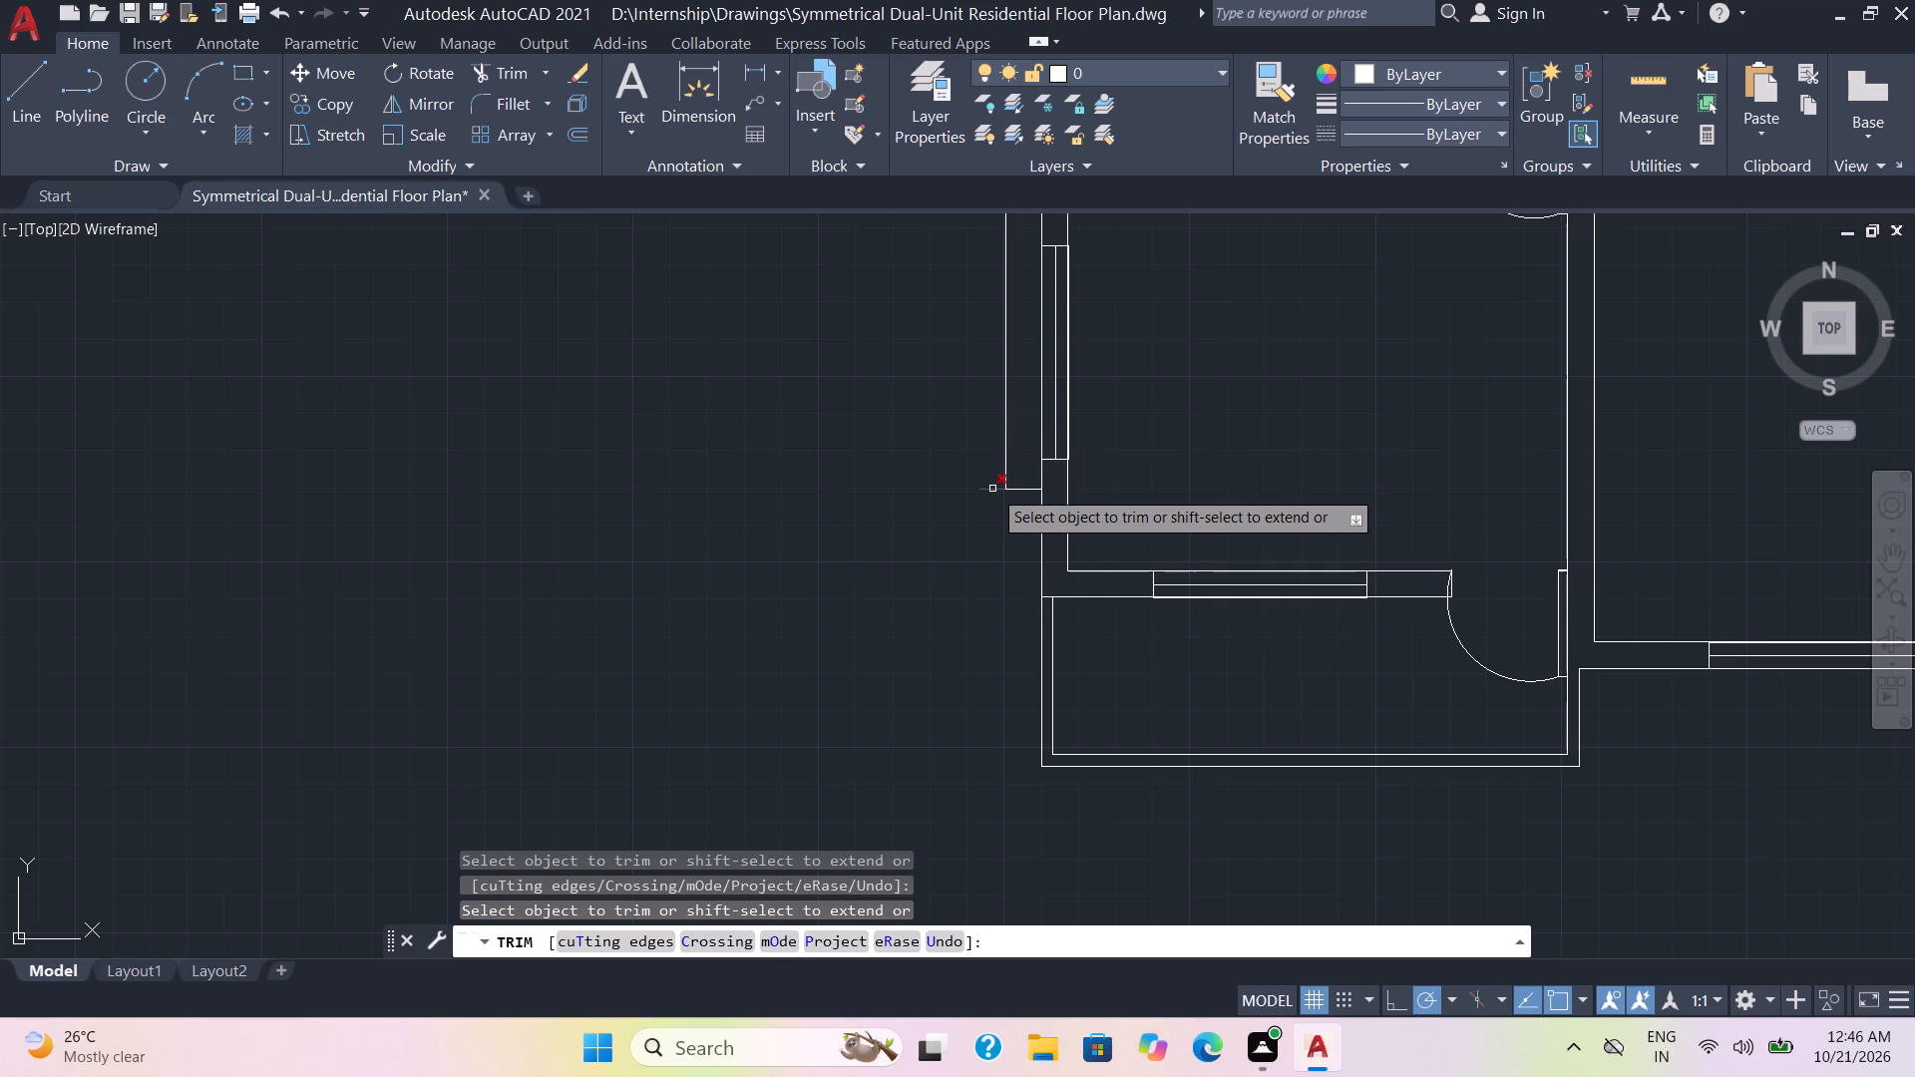
left_click(992, 489)
middle_click_drag(1014, 422, 970, 719)
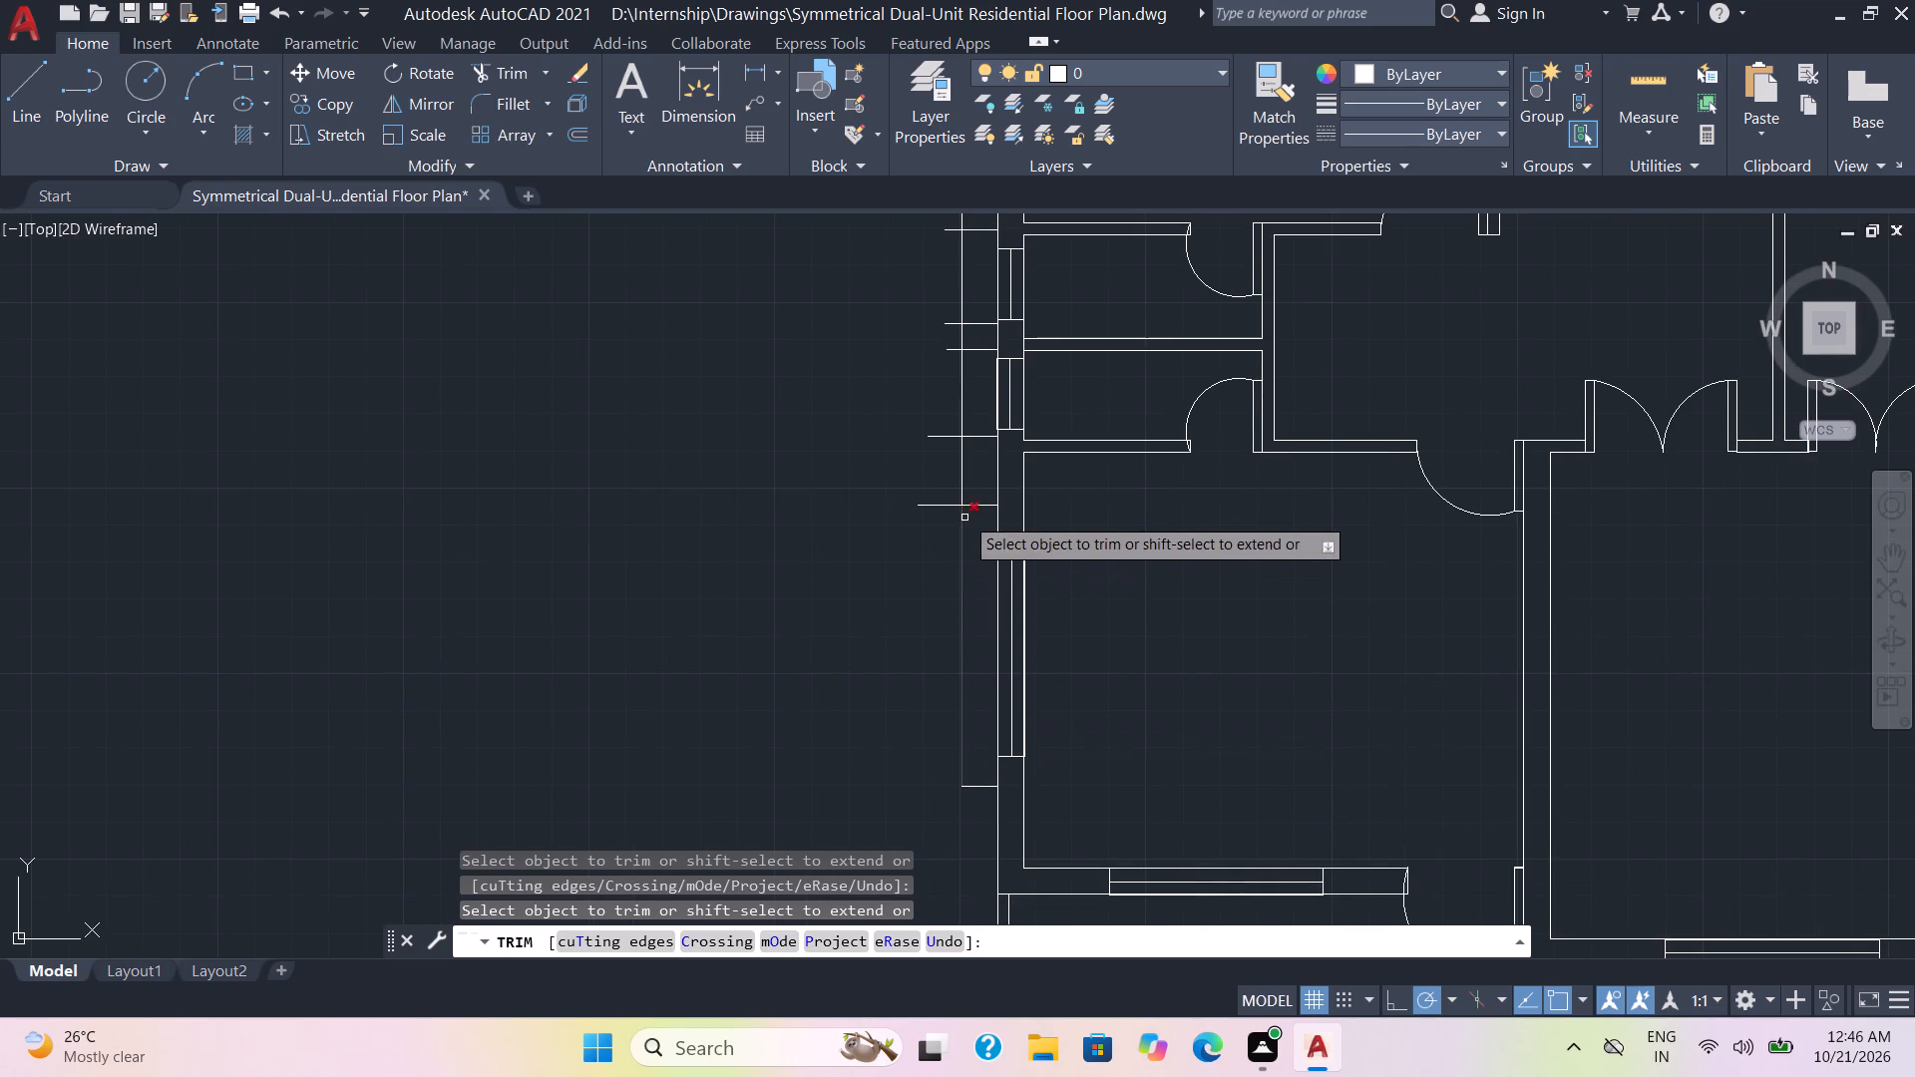
left_click(970, 478)
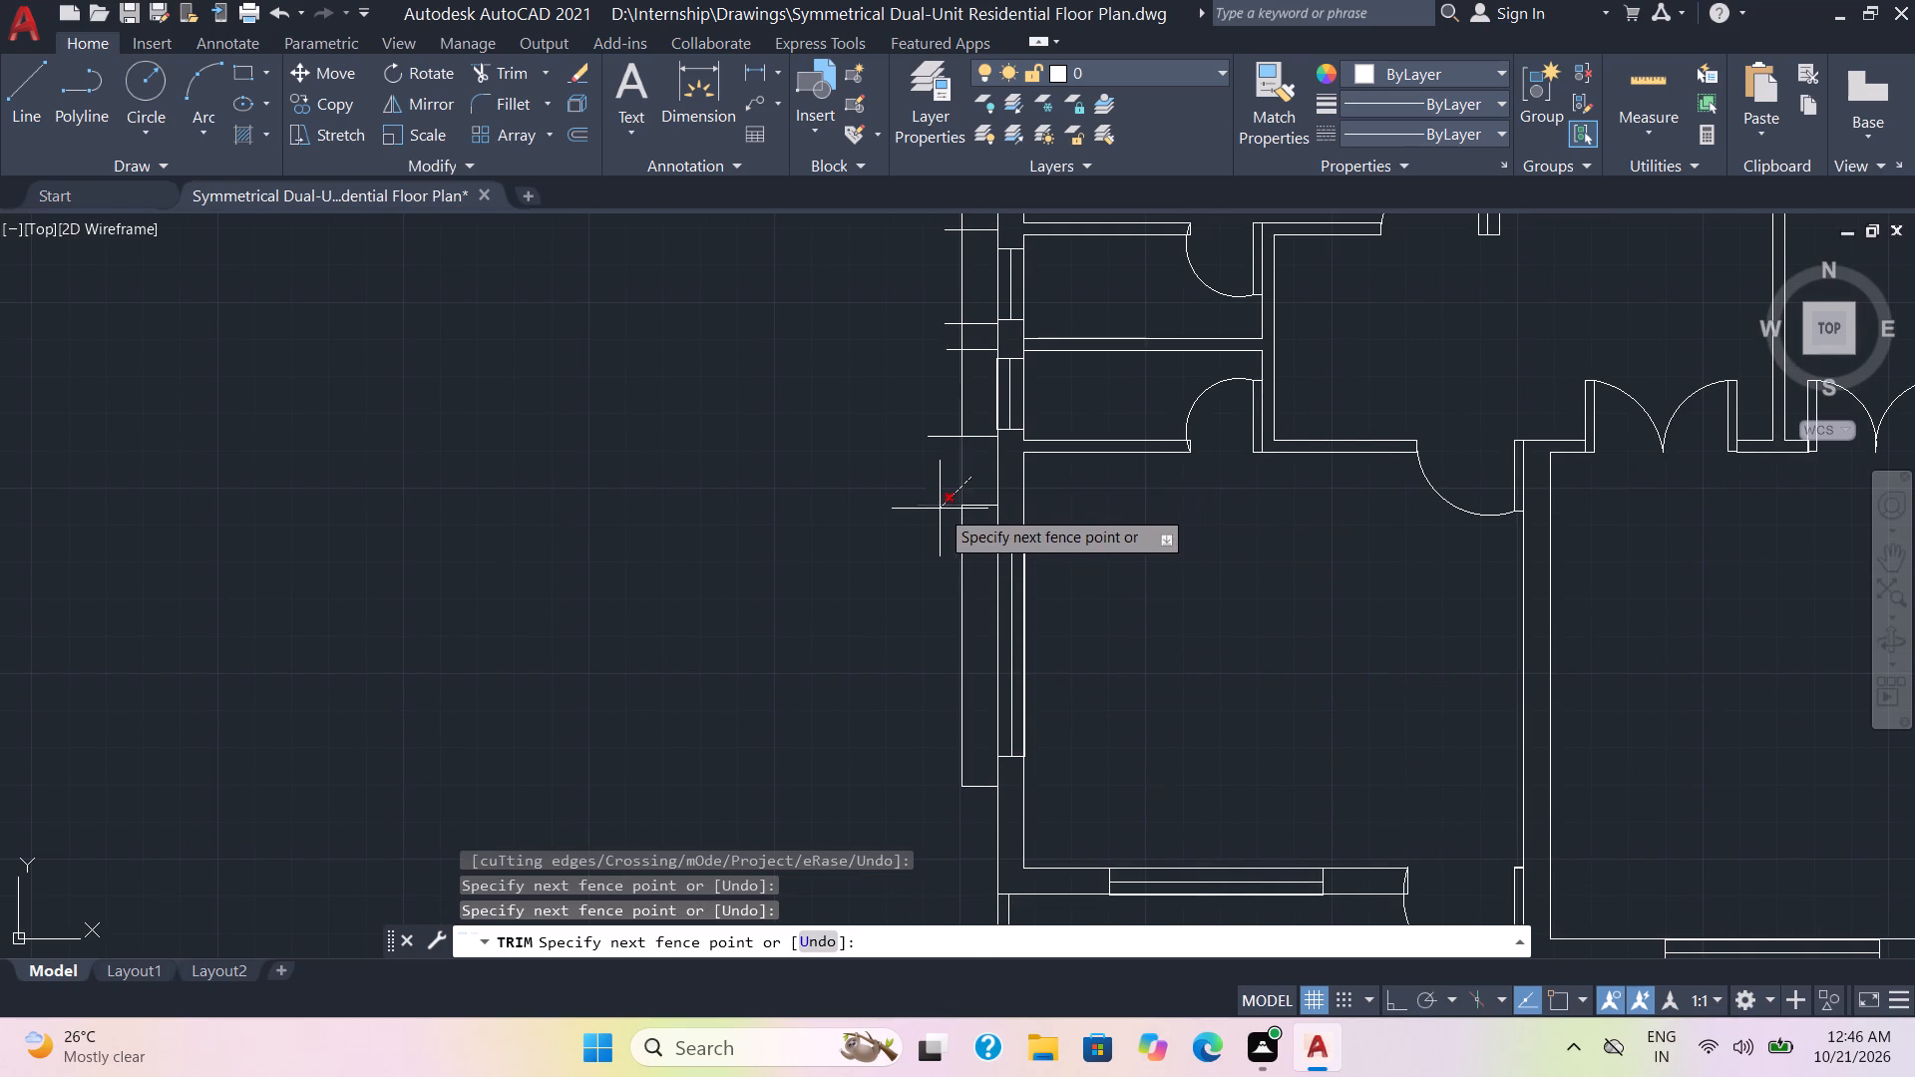
left_click(938, 515)
Trim the left offset line and overhanging short-line ends into separate closed projections beside the left unit's two small-room windows.
scroll(944, 445, "down", 1)
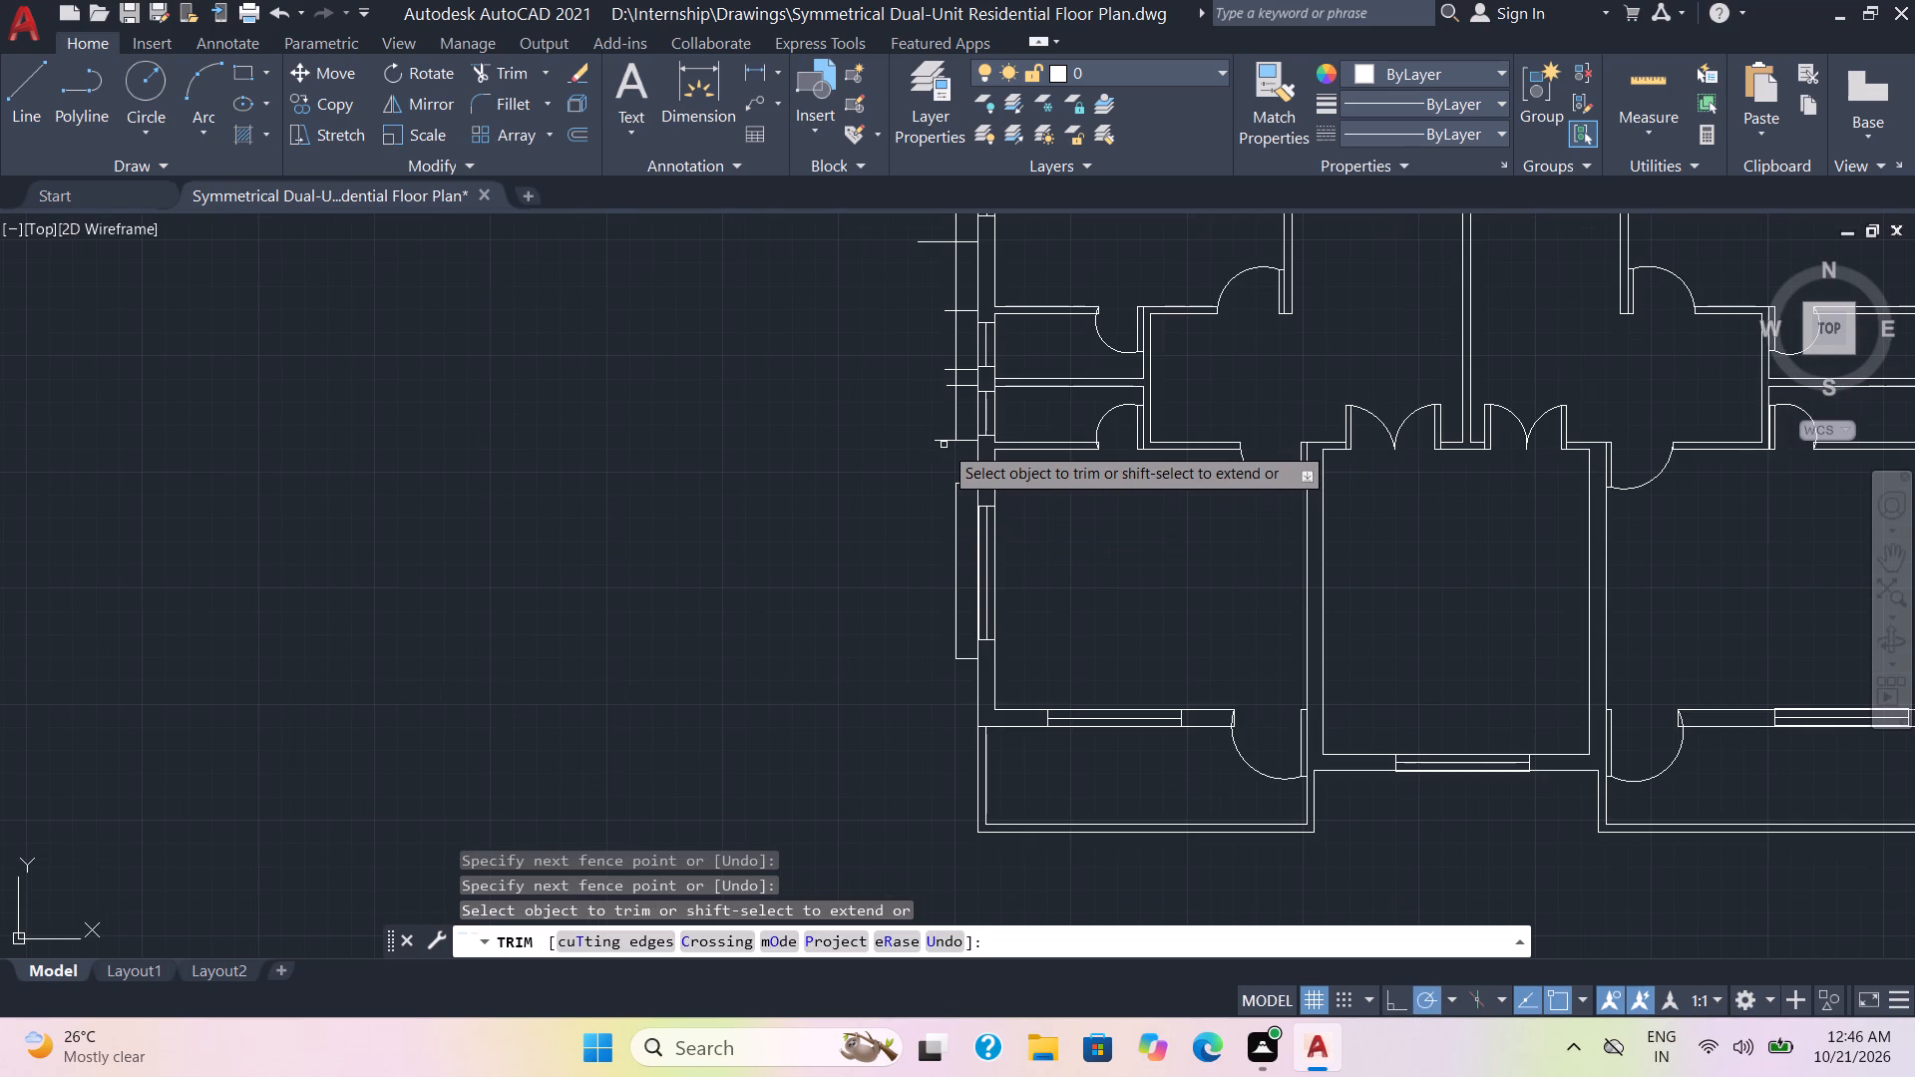
scroll(944, 445, "down", 1)
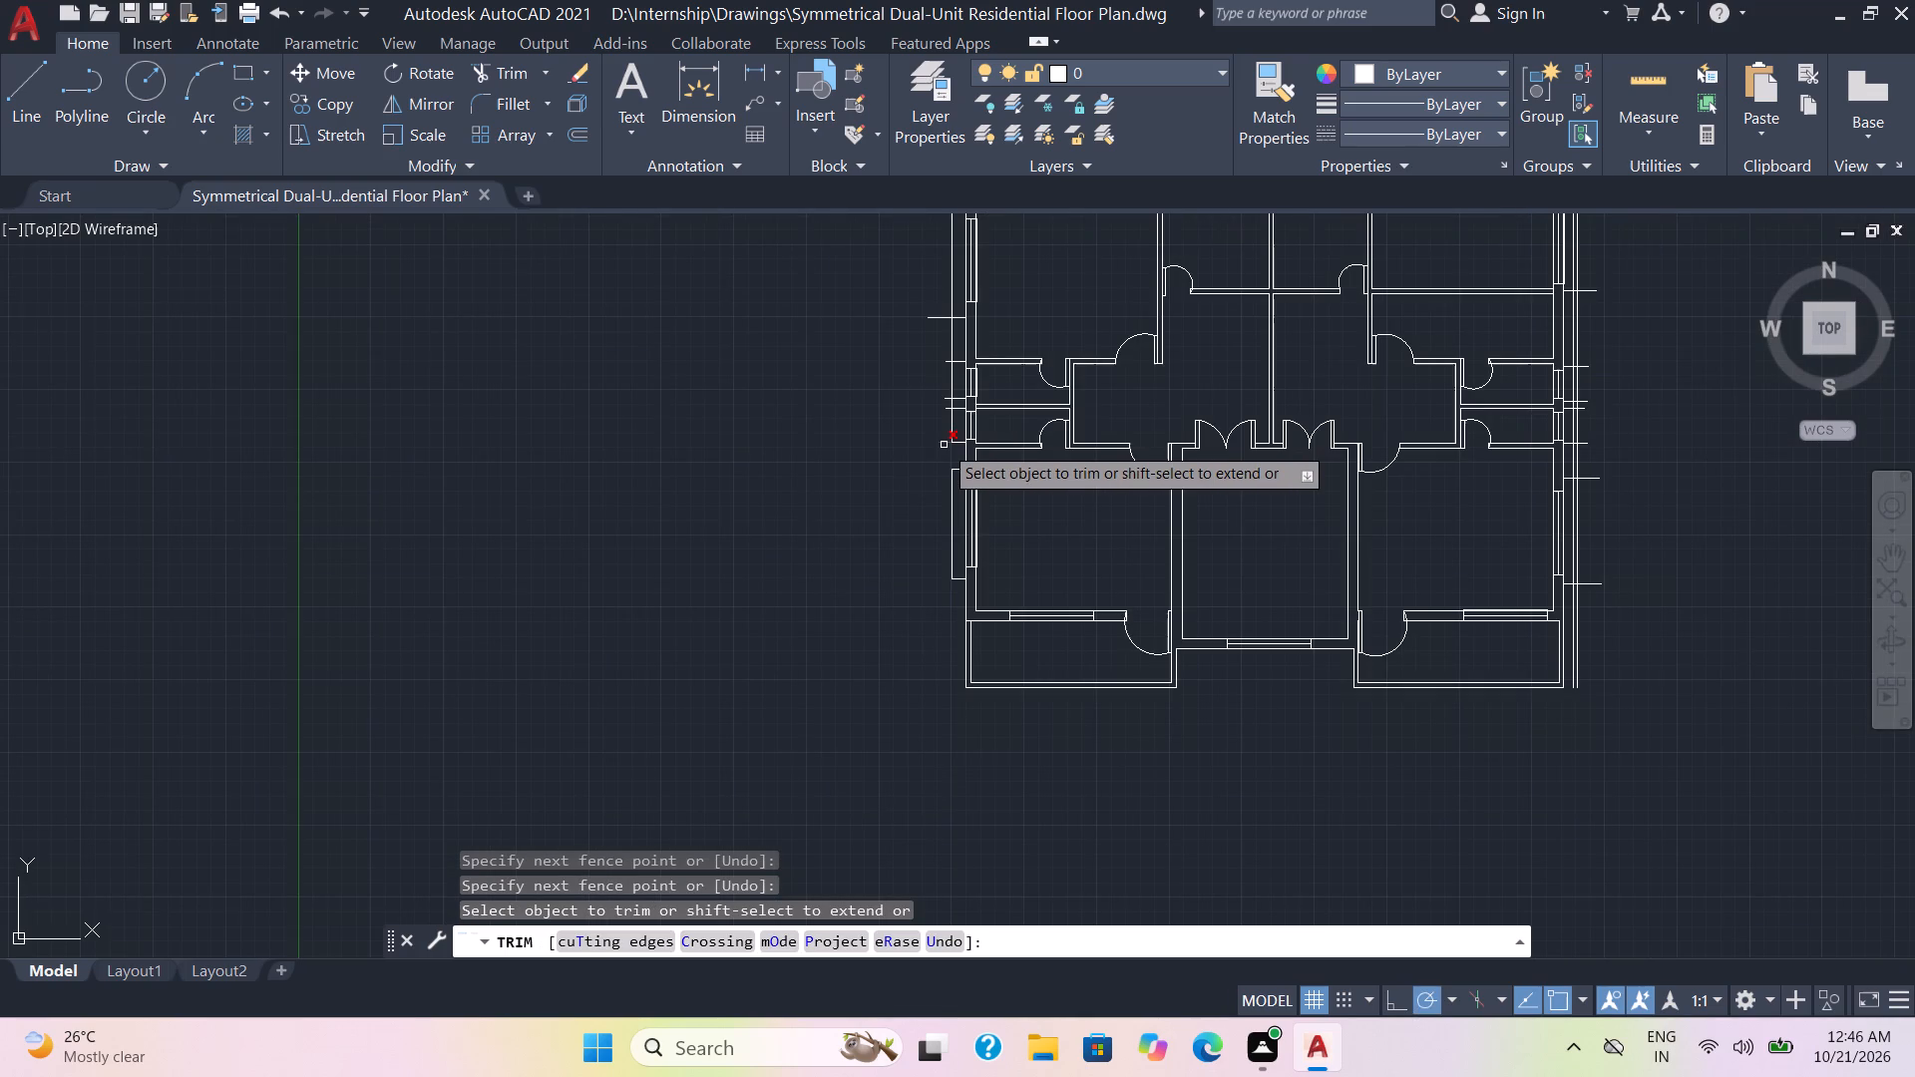
scroll(943, 445, "up", 1)
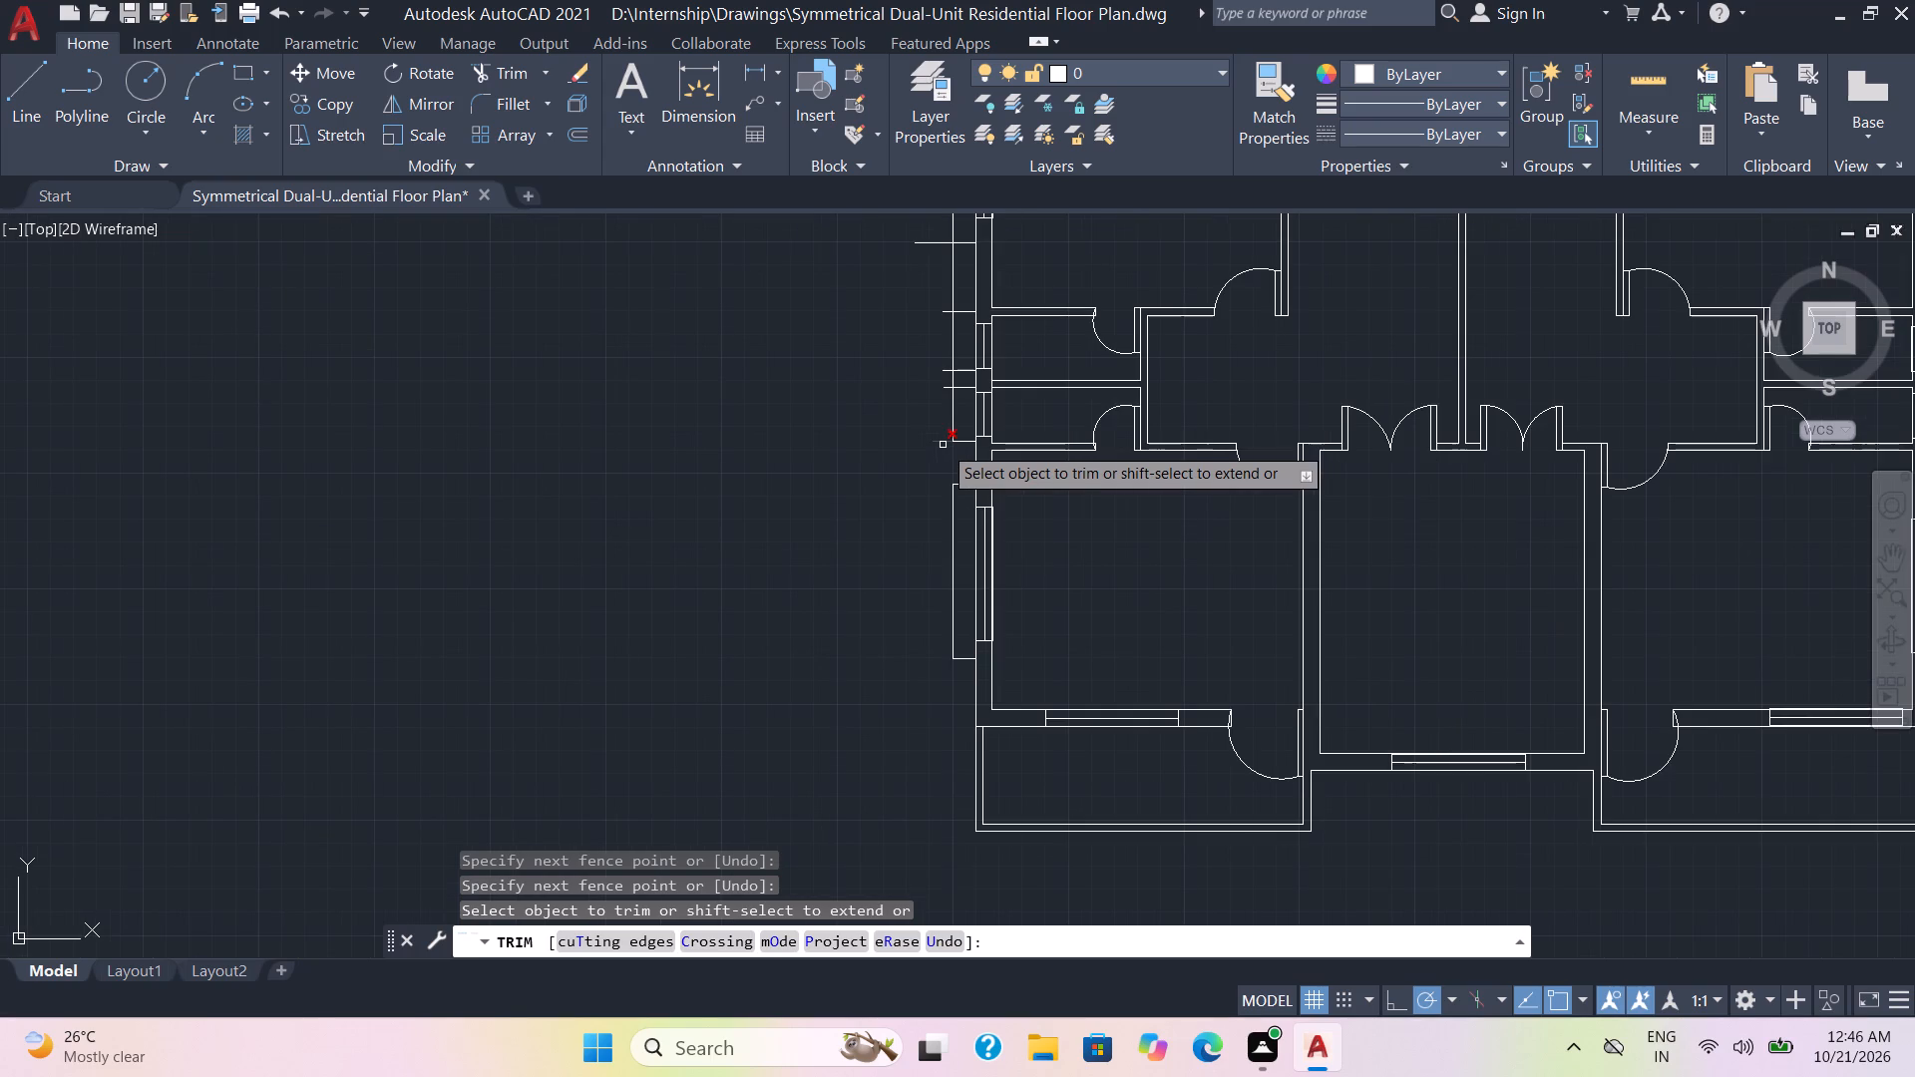
left_click(940, 445)
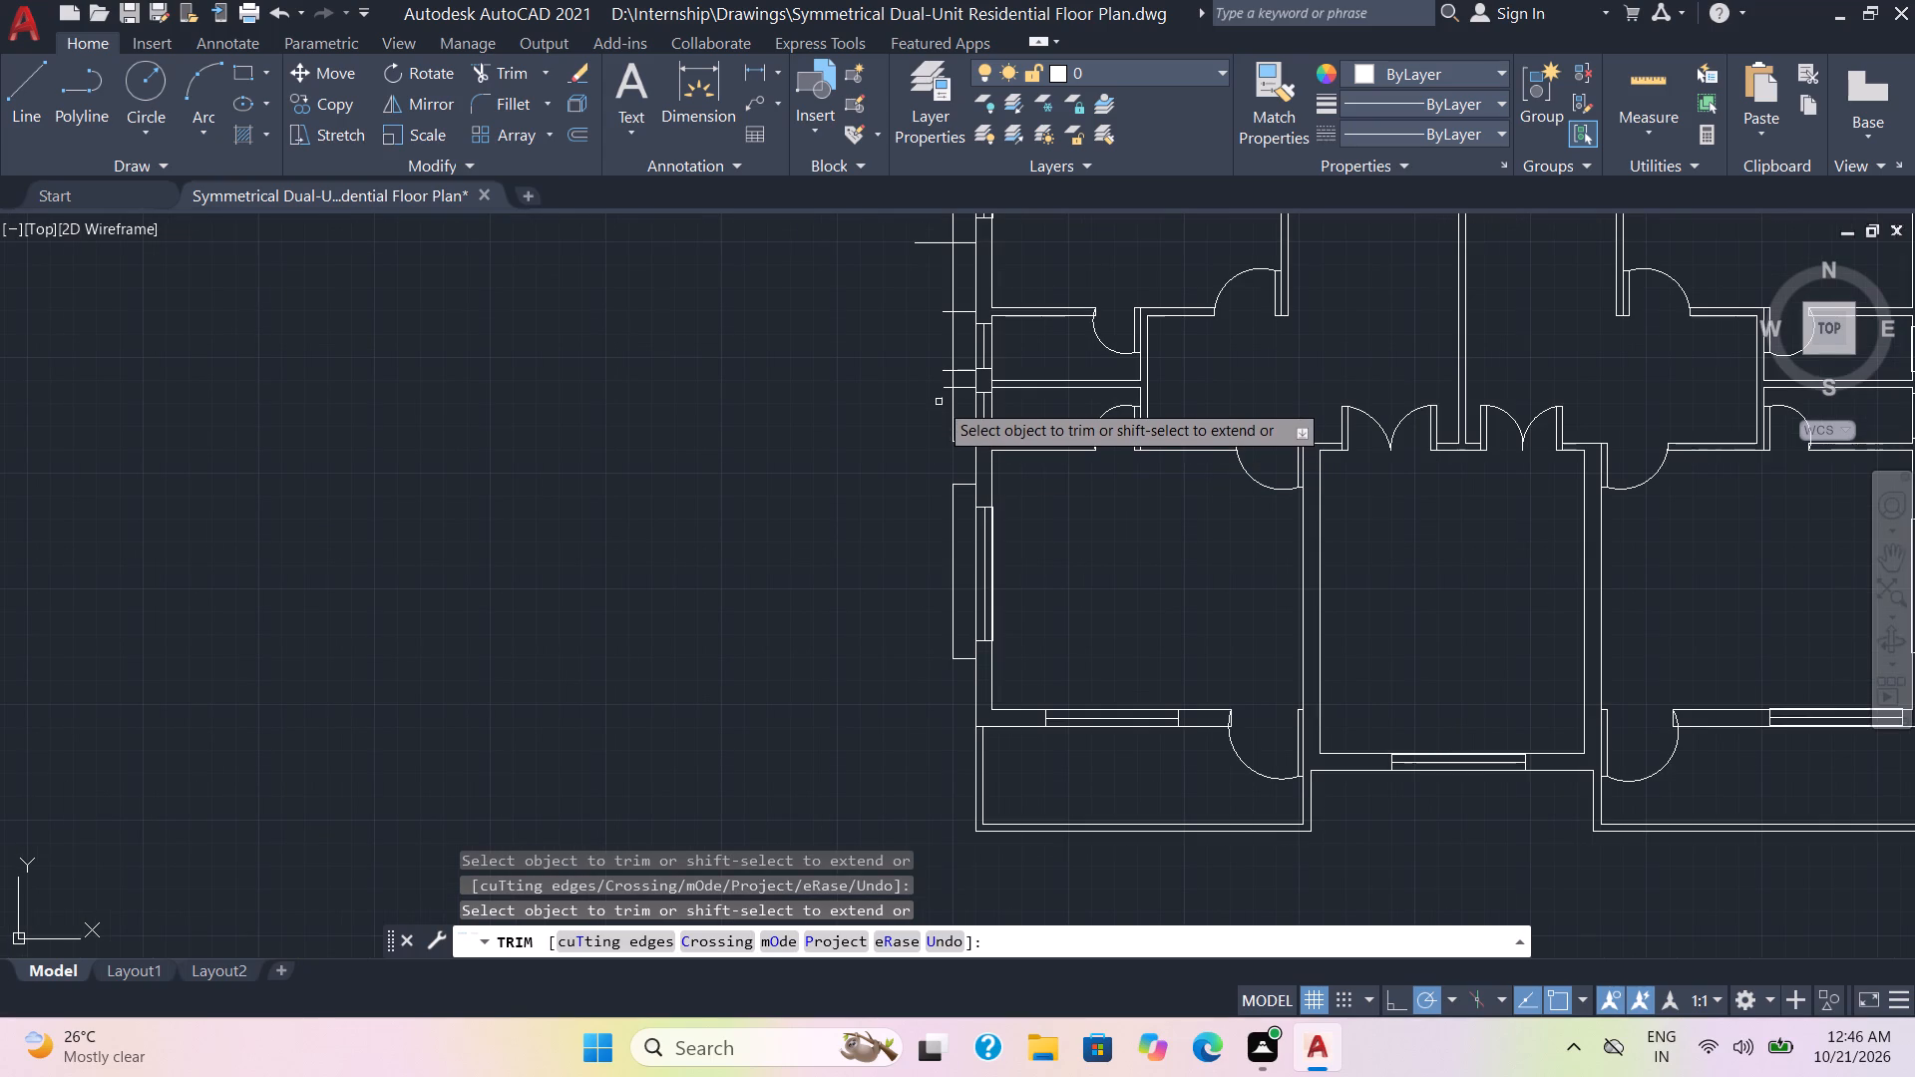
left_click_drag(943, 391, 946, 376)
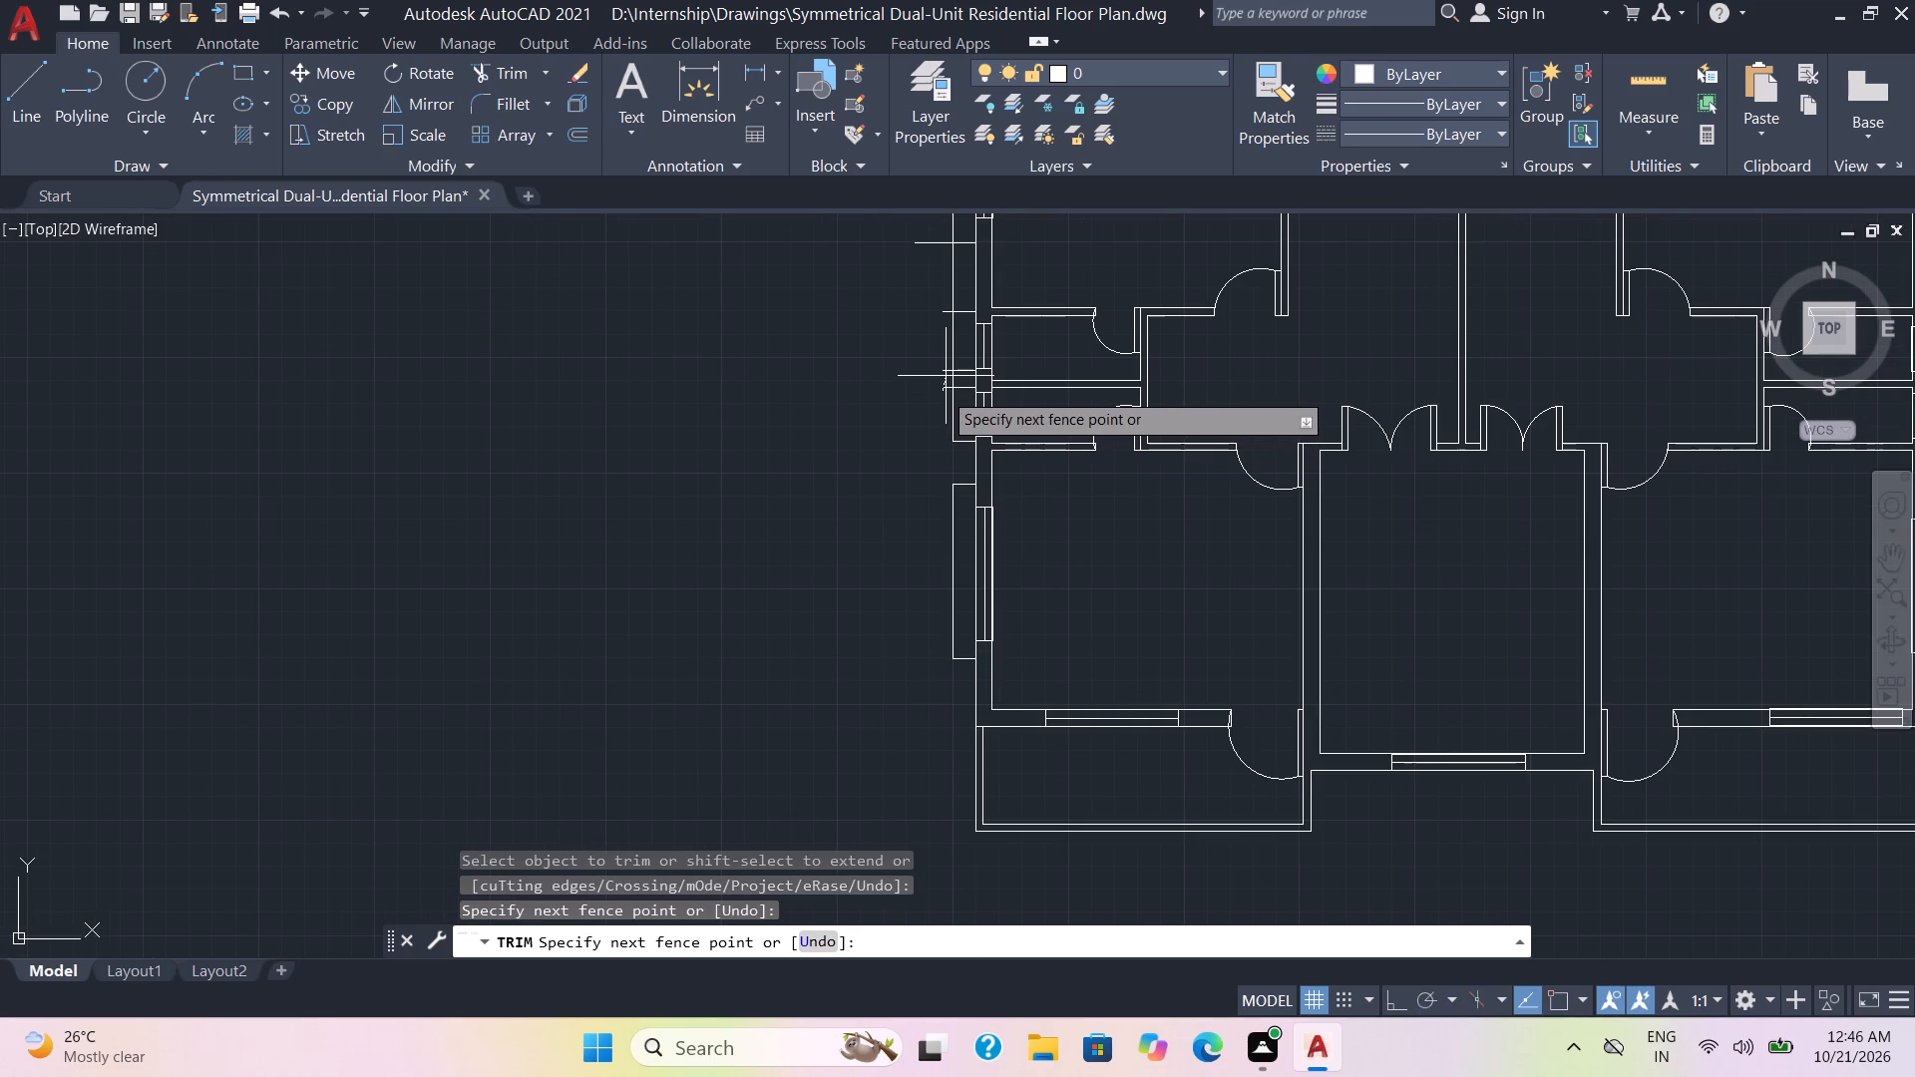
left_click_drag(946, 376, 959, 377)
scroll(951, 372, "up", 2)
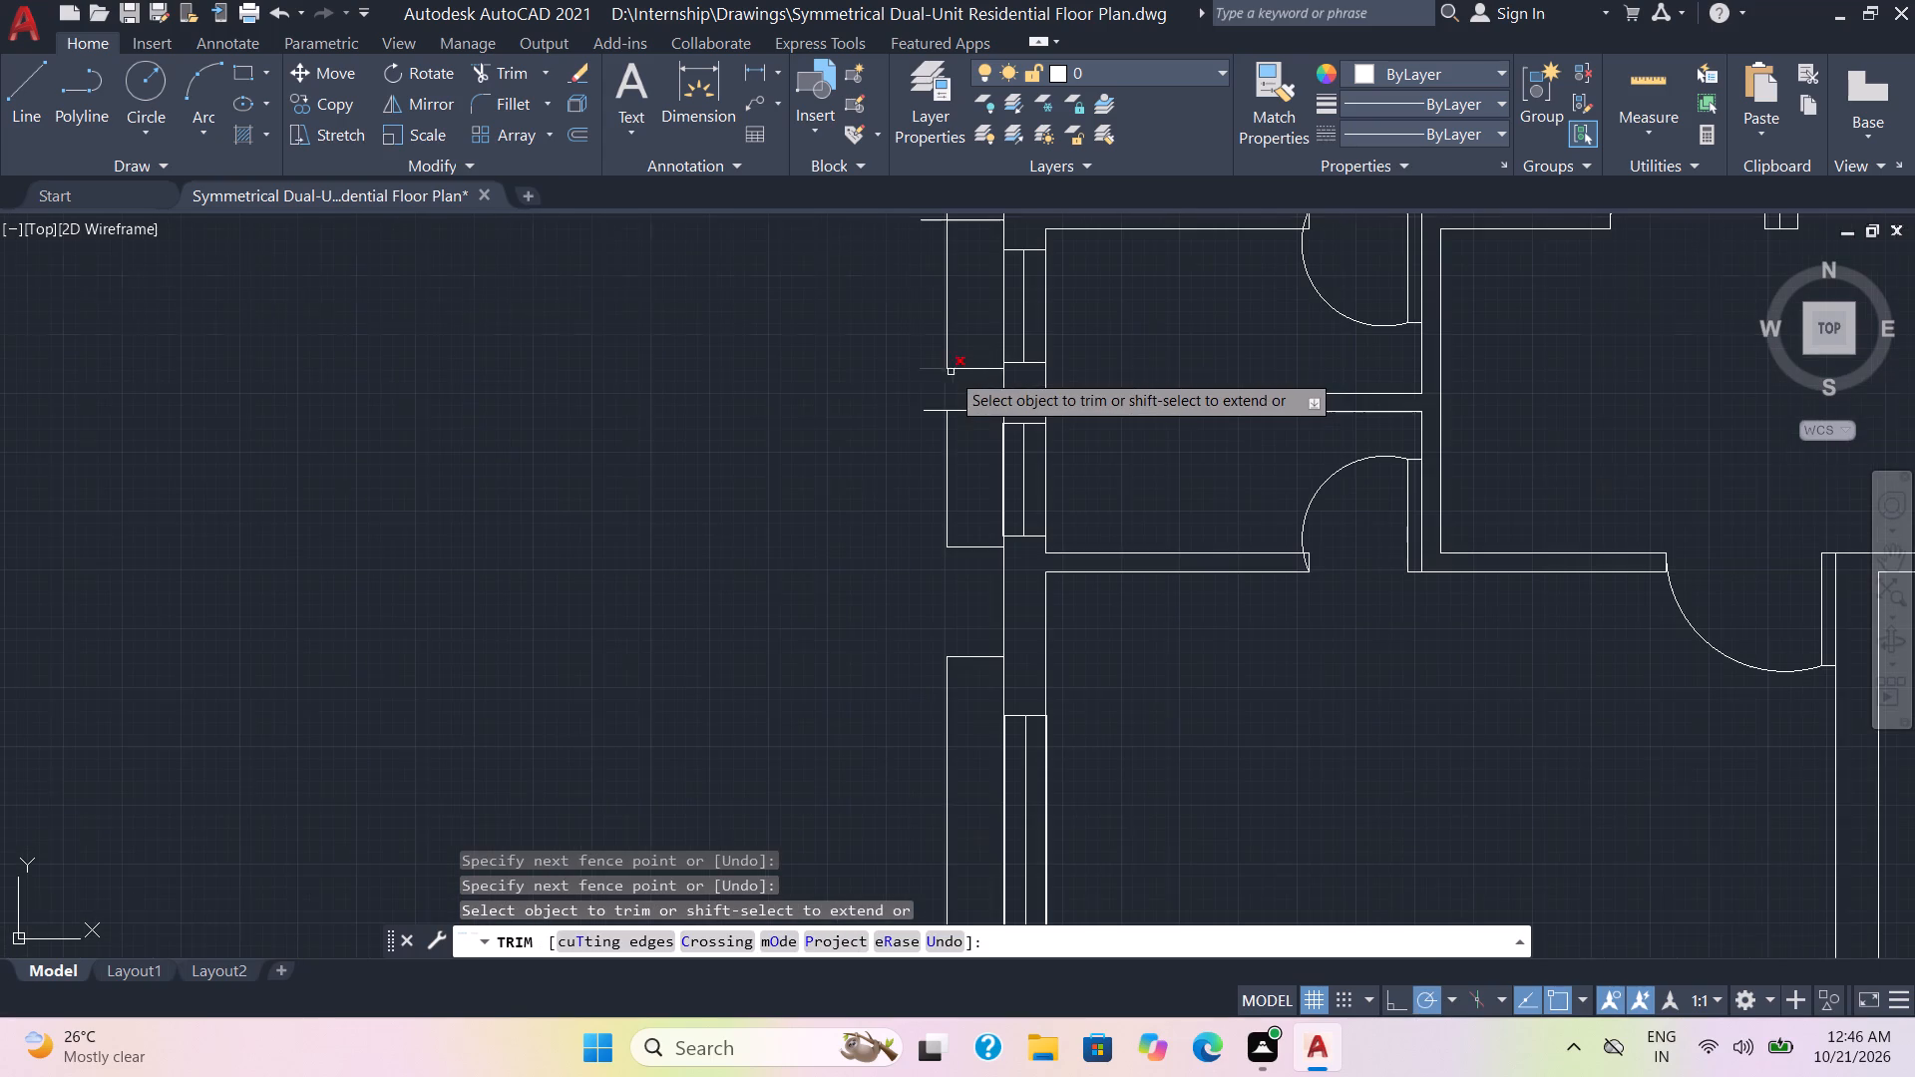
left_click(928, 369)
left_click(933, 413)
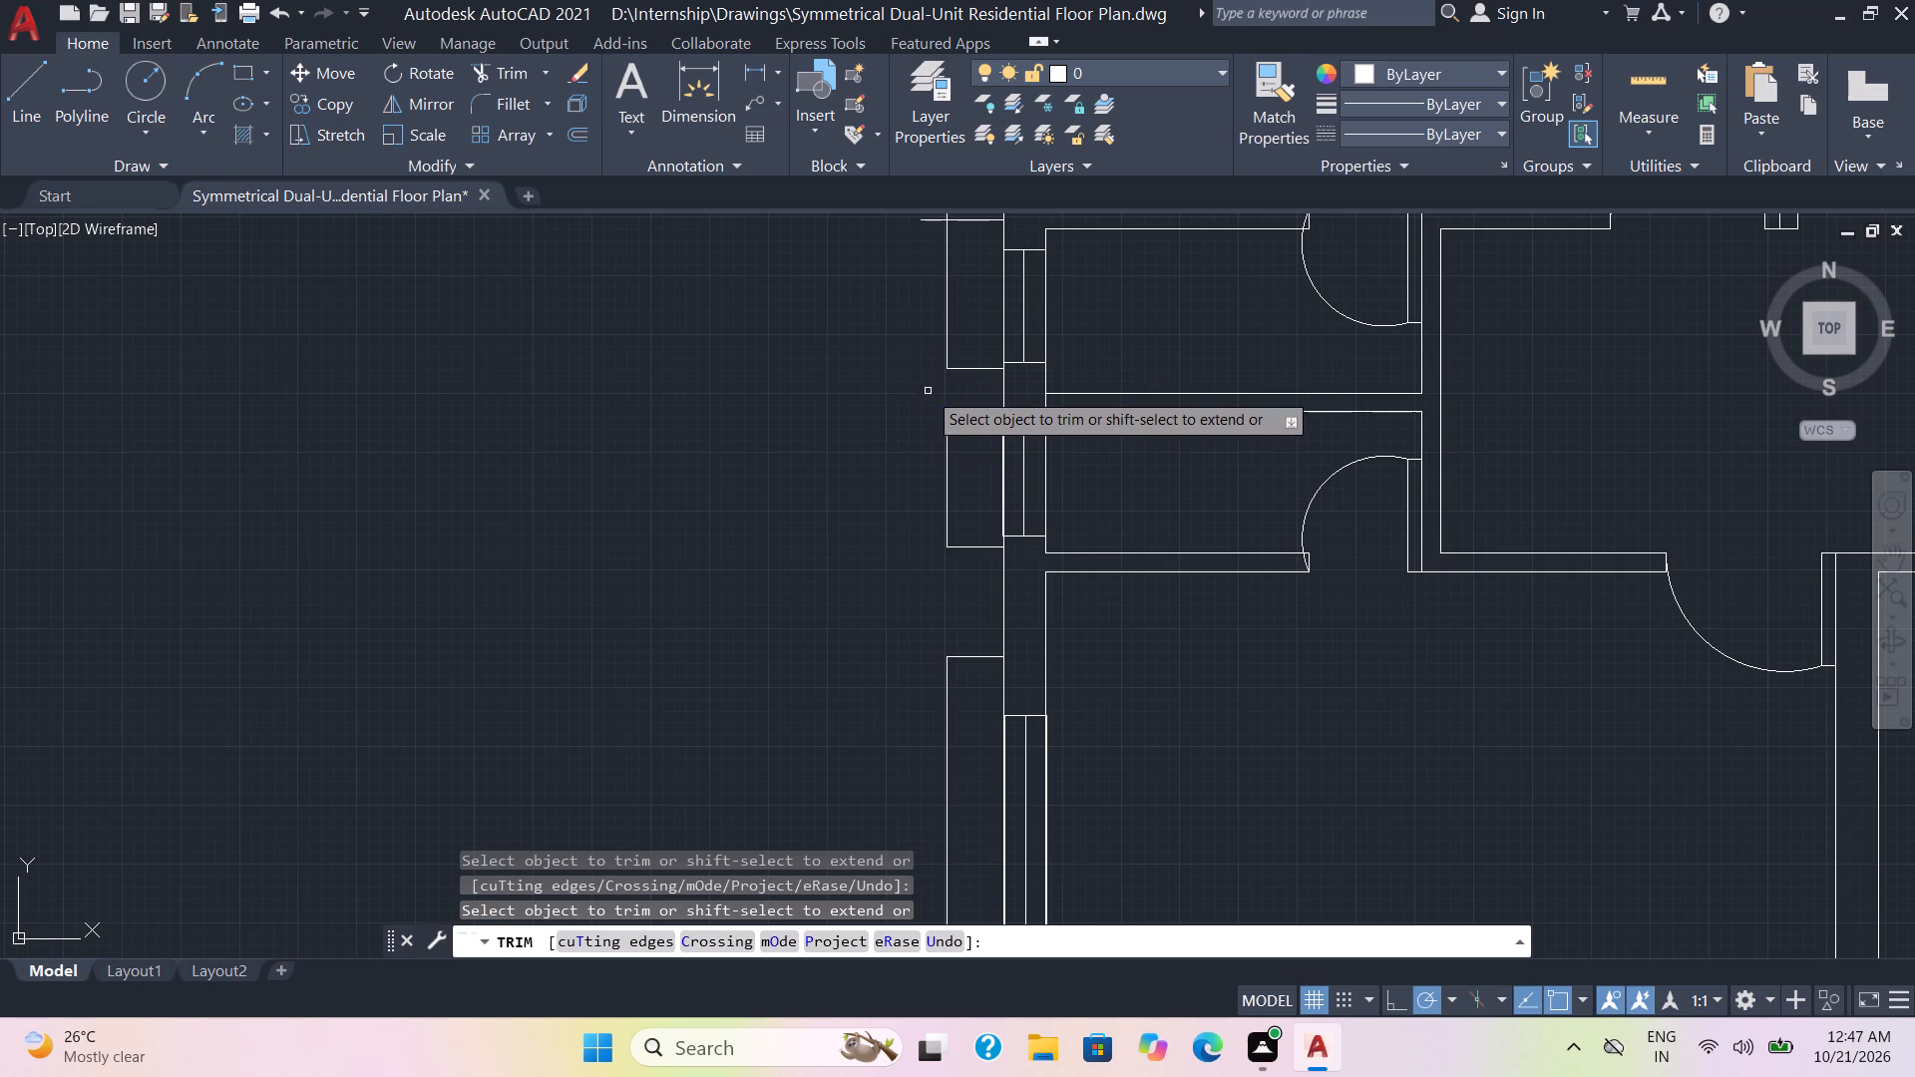
middle_click_drag(918, 368, 911, 631)
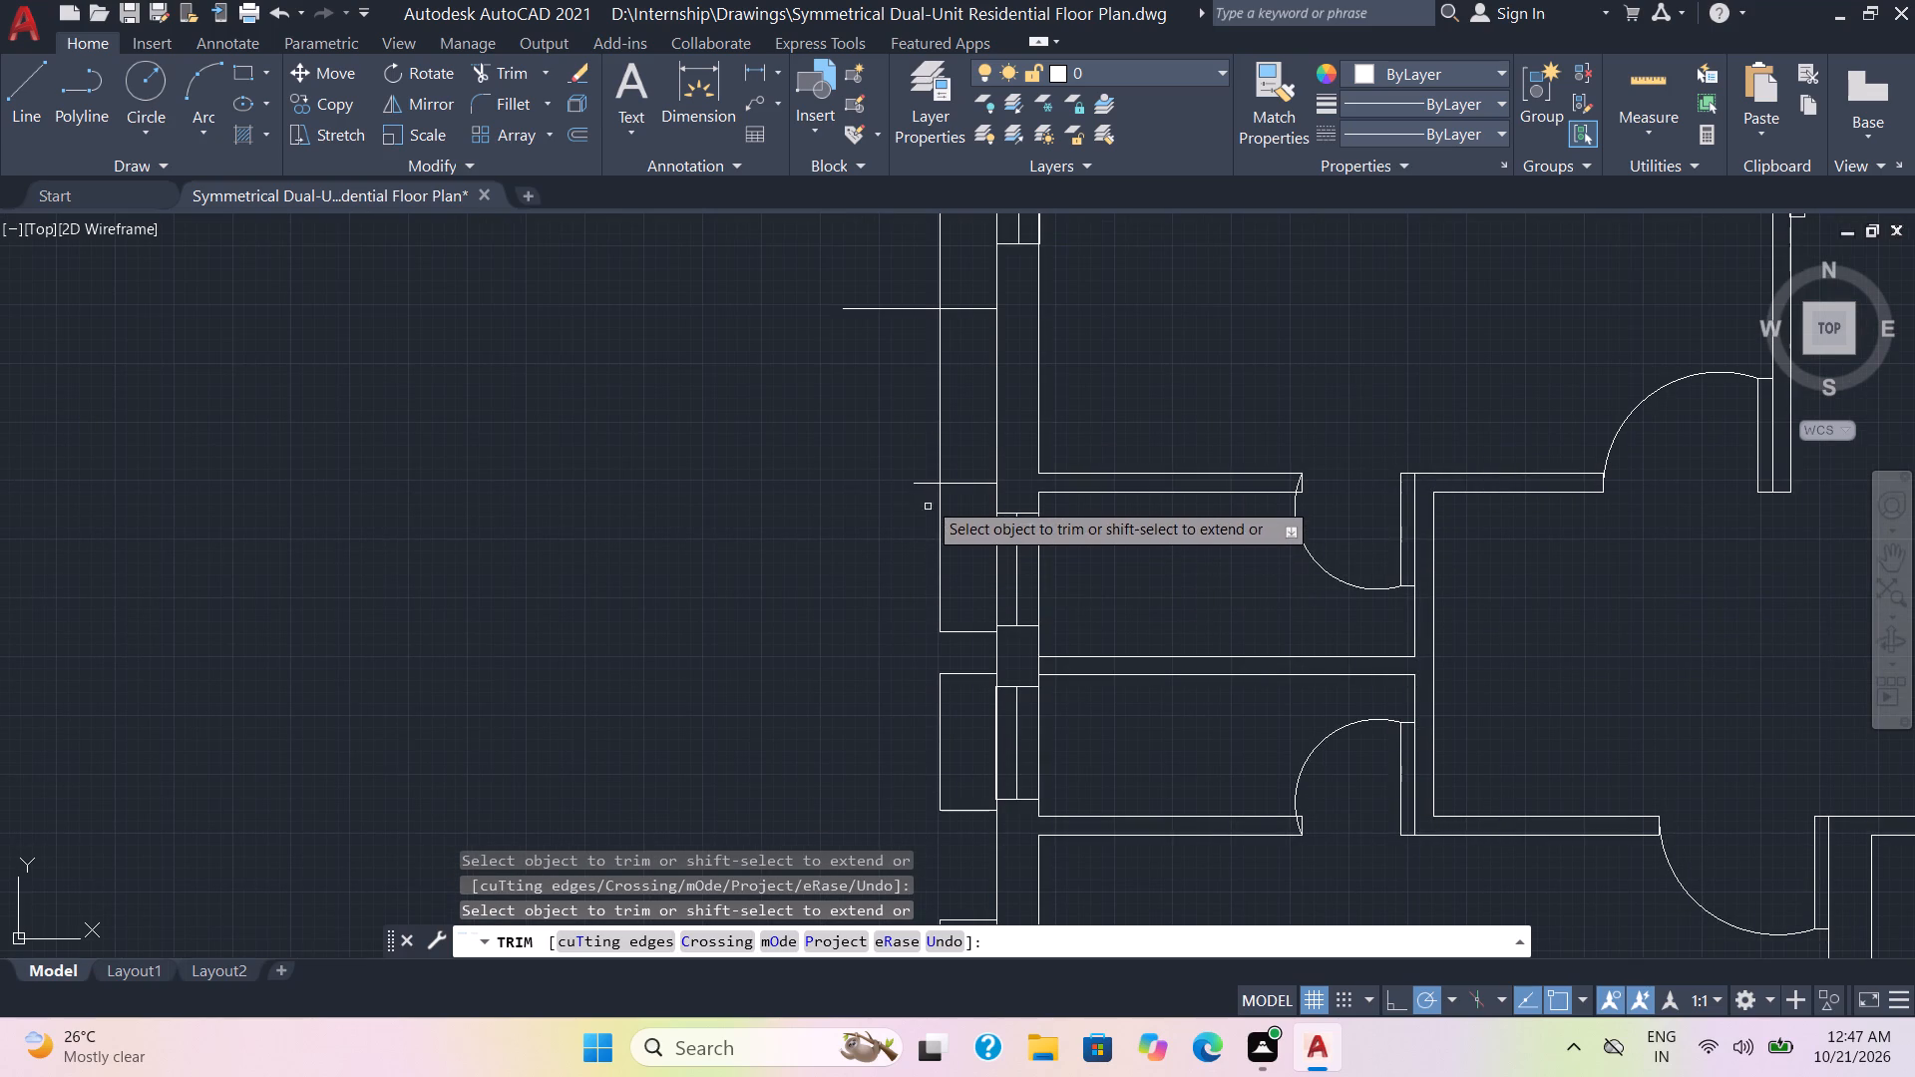
left_click(928, 485)
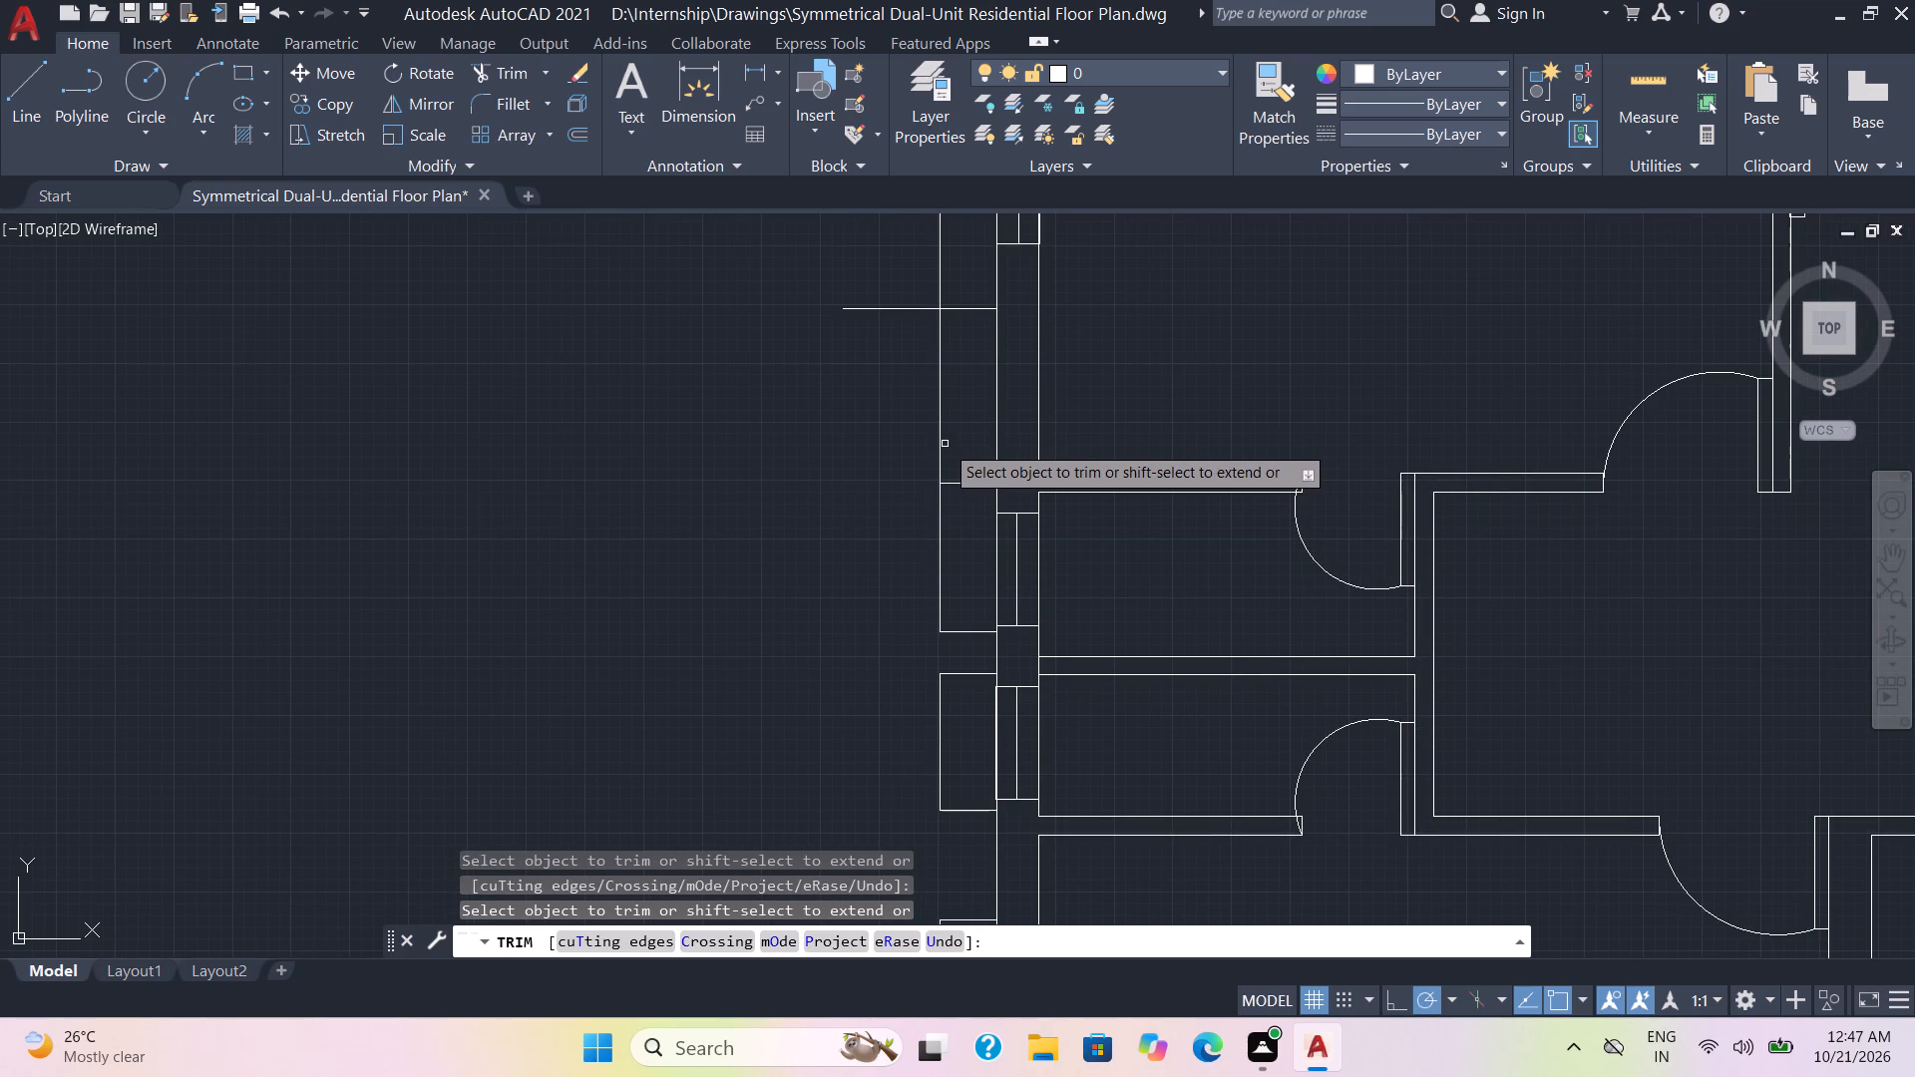
left_click(937, 444)
Trim the overhanging short-line ends and excess offset line around the upper-left room's window on the left wall.
left_click(885, 307)
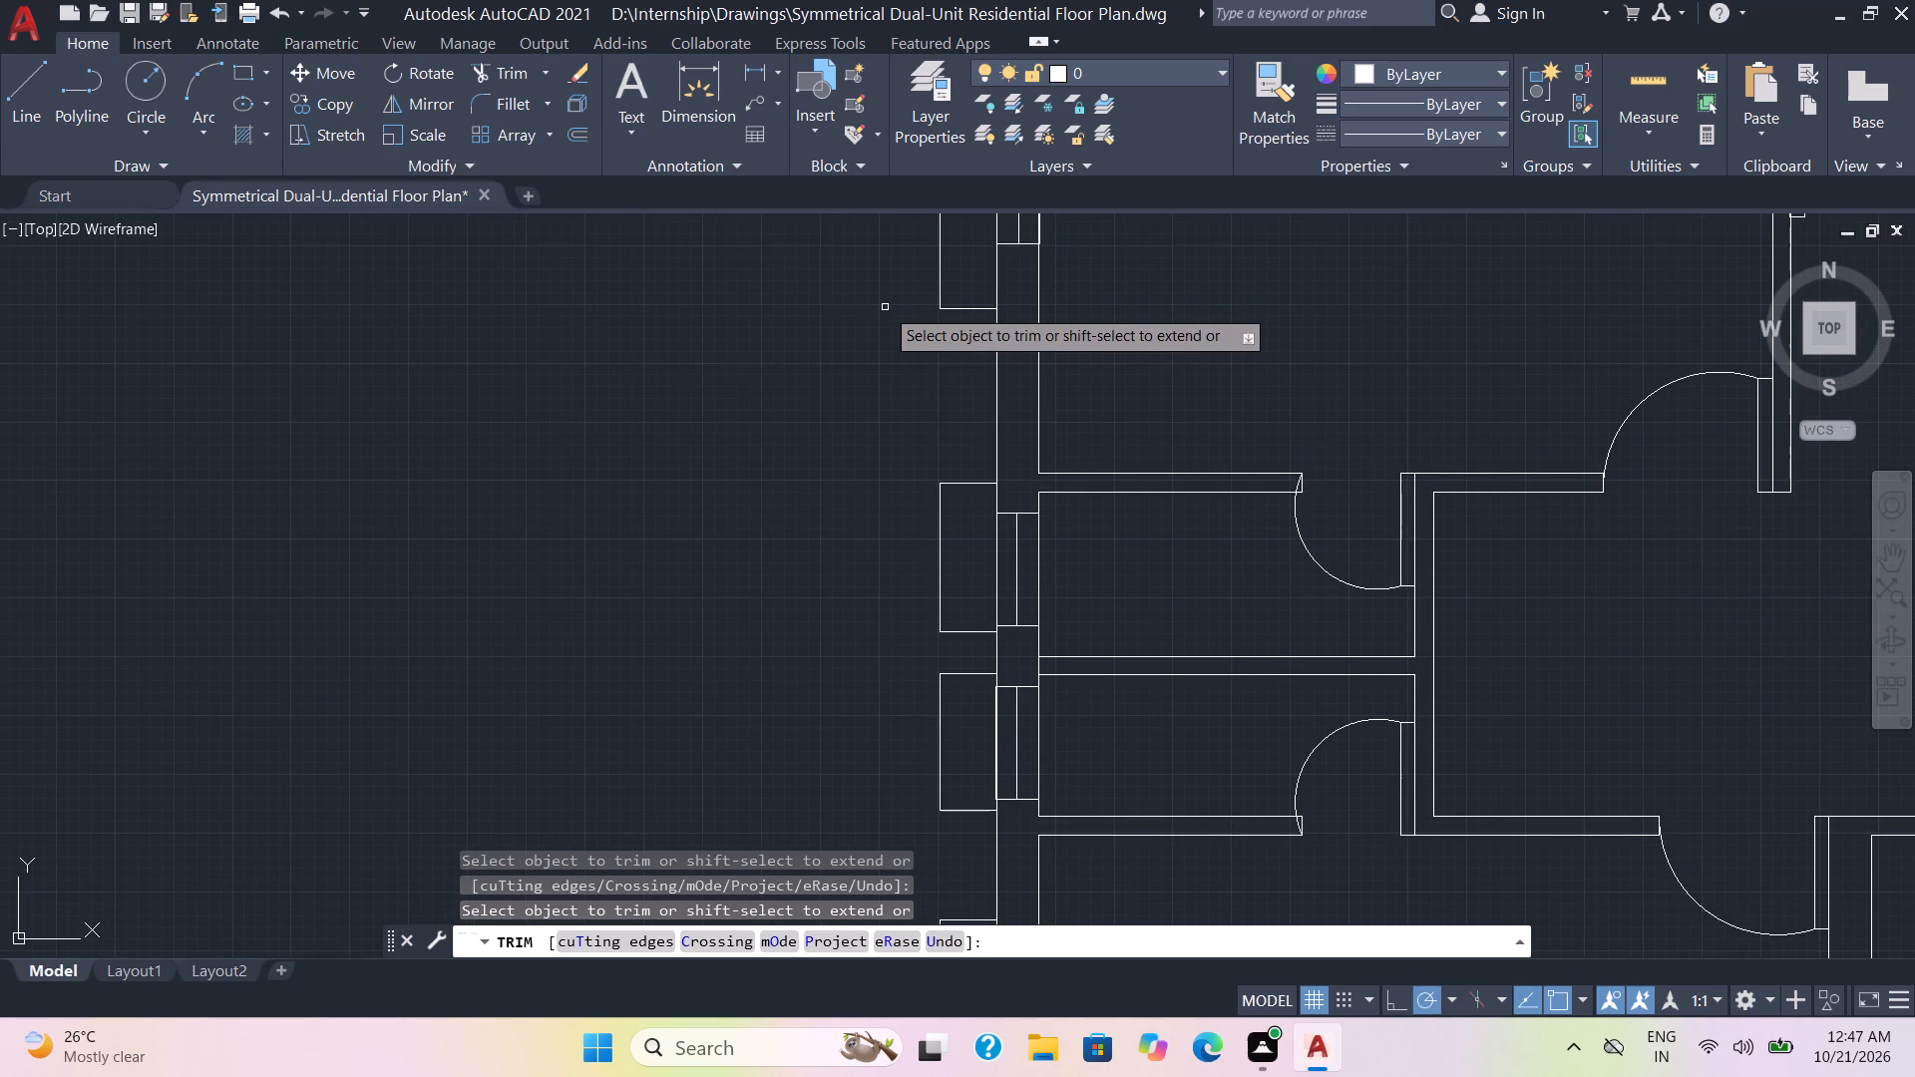
scroll(888, 299, "down", 1)
middle_click_drag(888, 299, 871, 819)
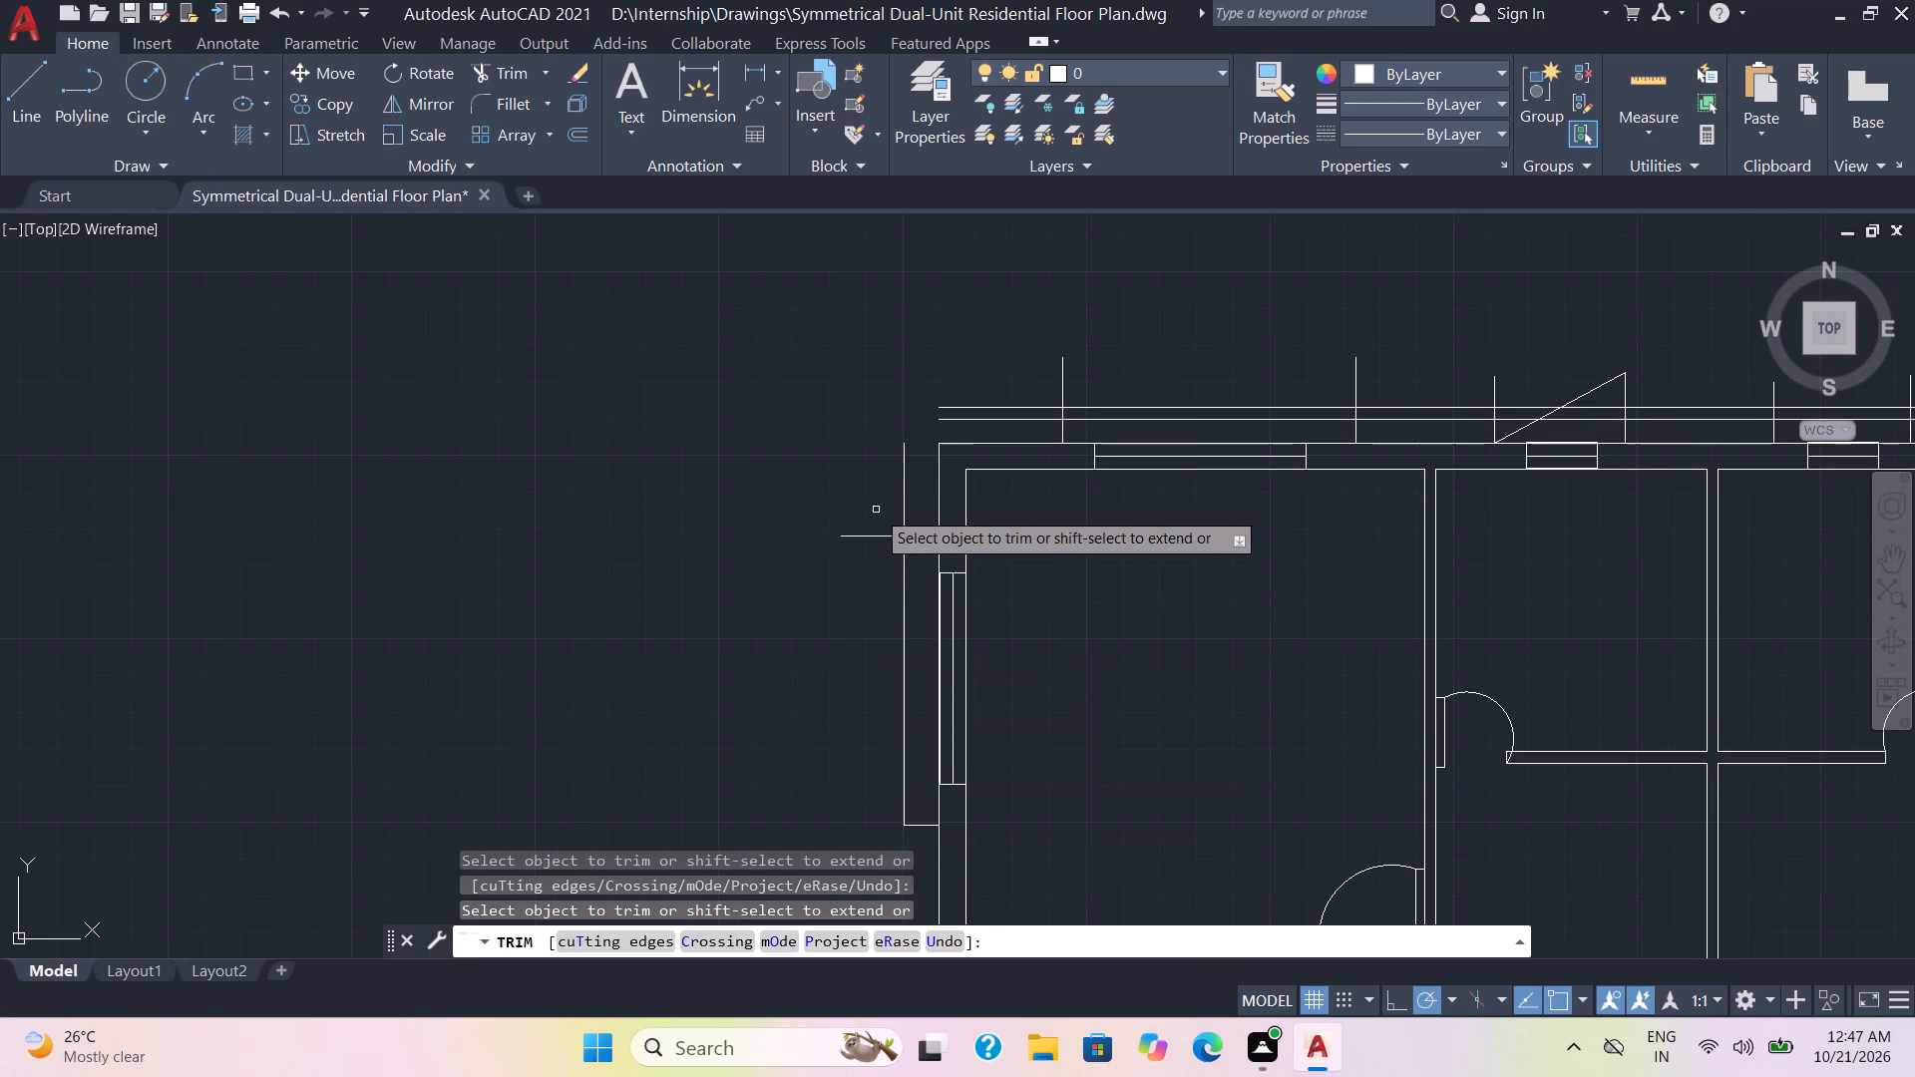
left_click(865, 538)
left_click(908, 505)
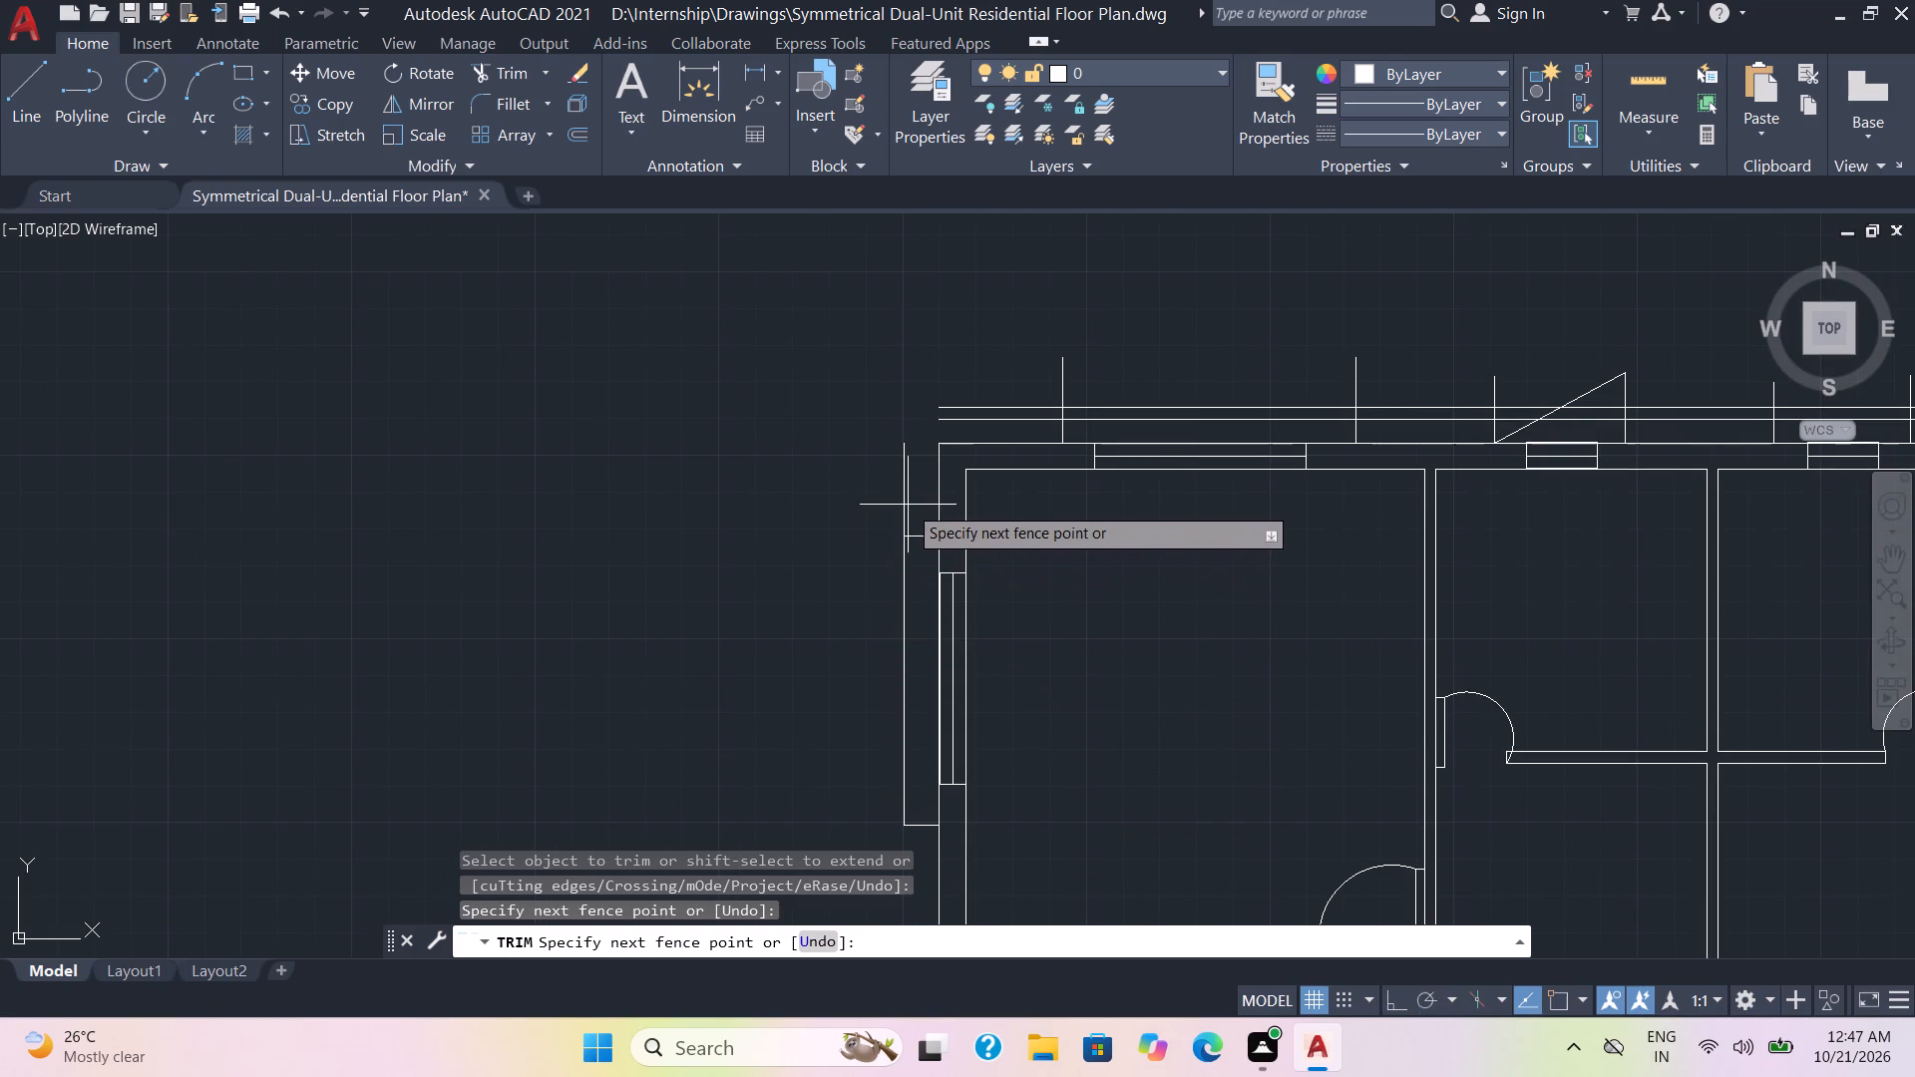
left_click(875, 456)
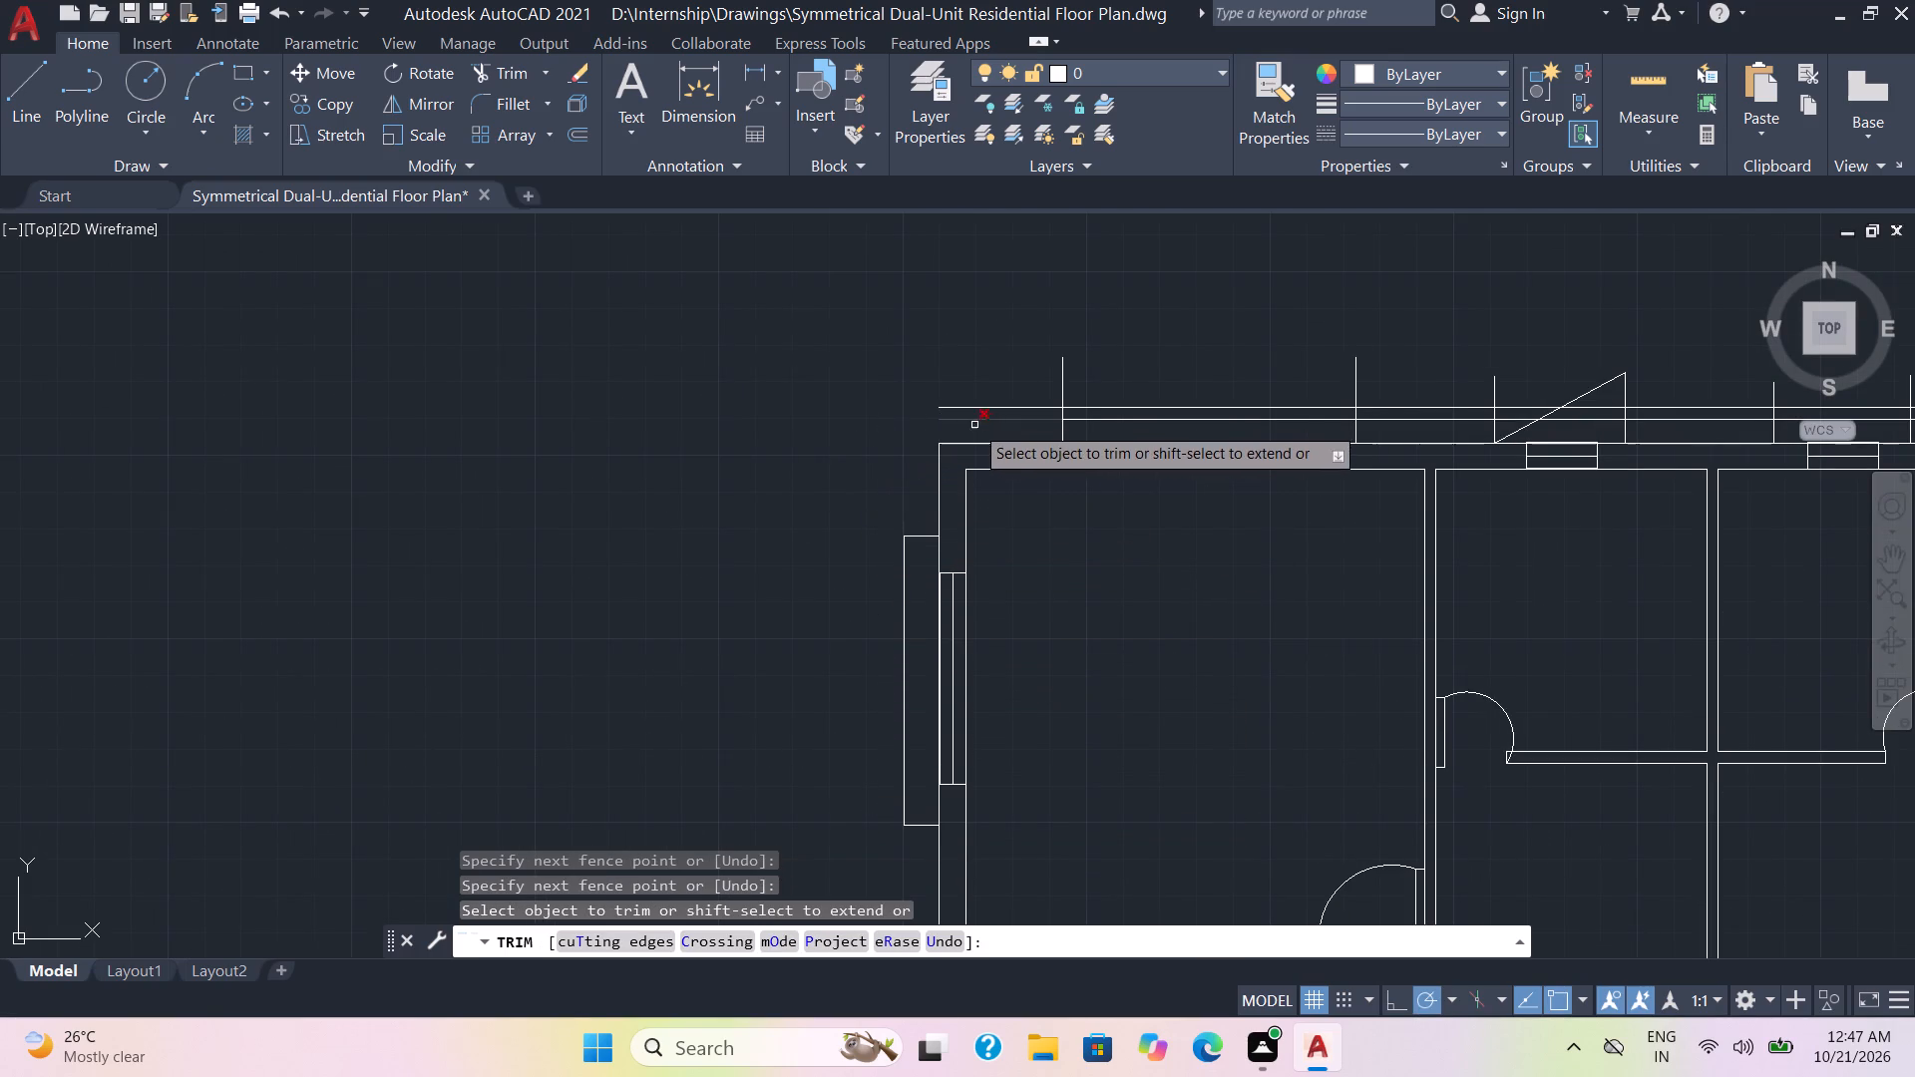
Trim the top-wall offset and short lines into a closed projection above the upper-left room's window, keeping the outer offset line.
left_click_drag(989, 432, 1099, 396)
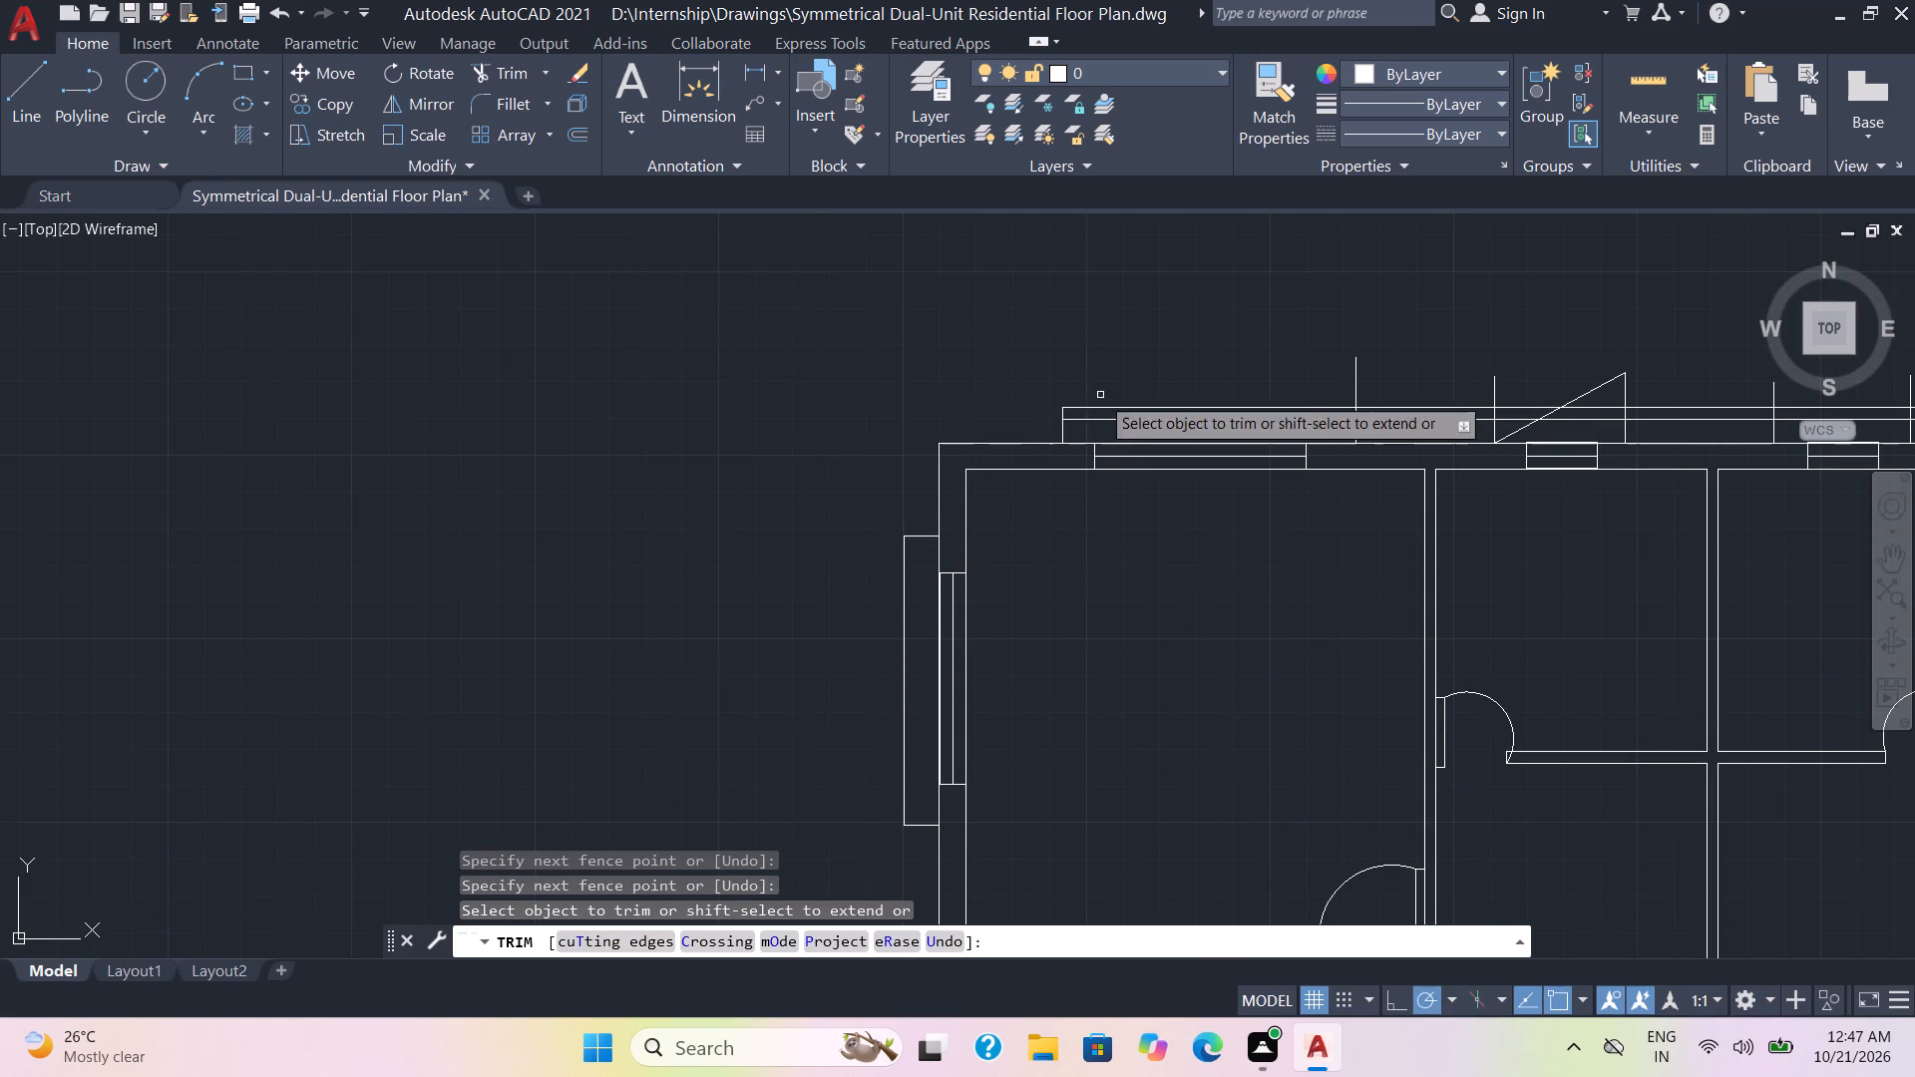
left_click_drag(1340, 388, 1389, 415)
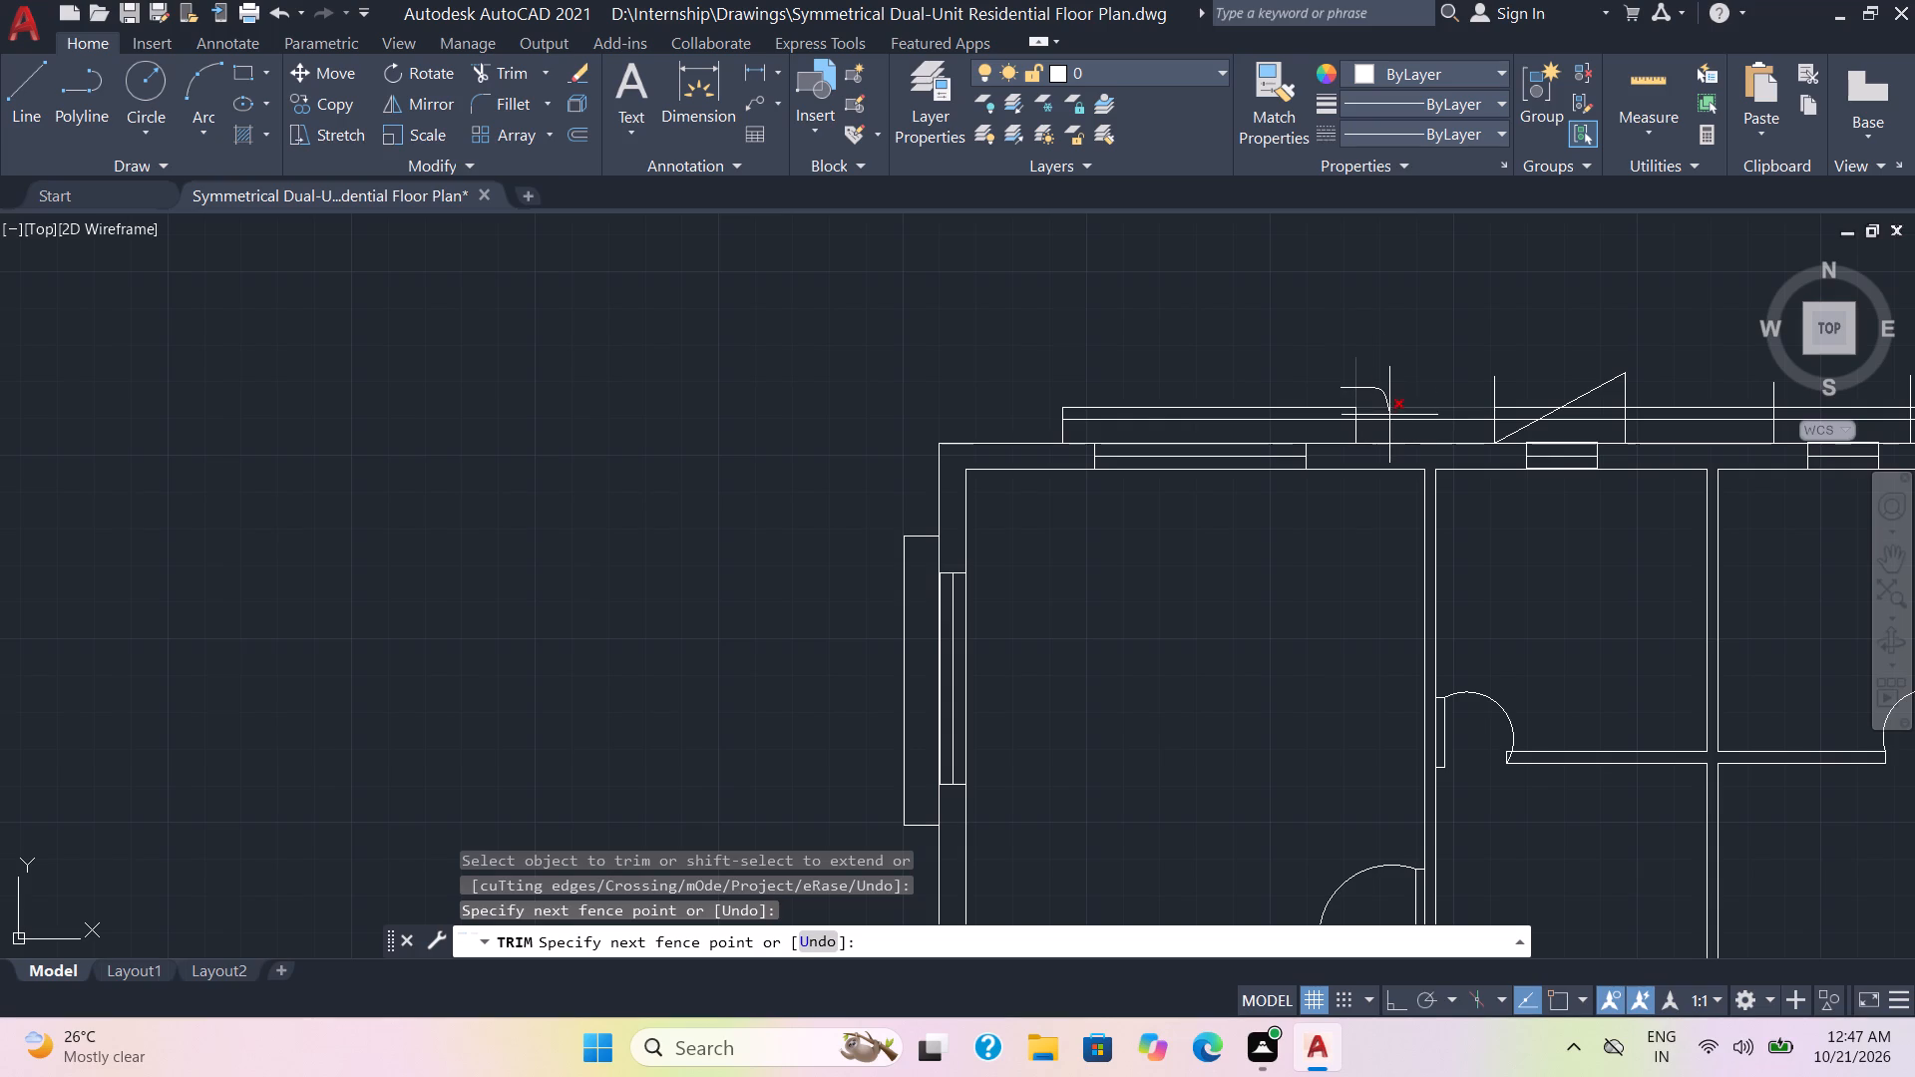
left_click_drag(1389, 415, 1389, 424)
left_click(1316, 420)
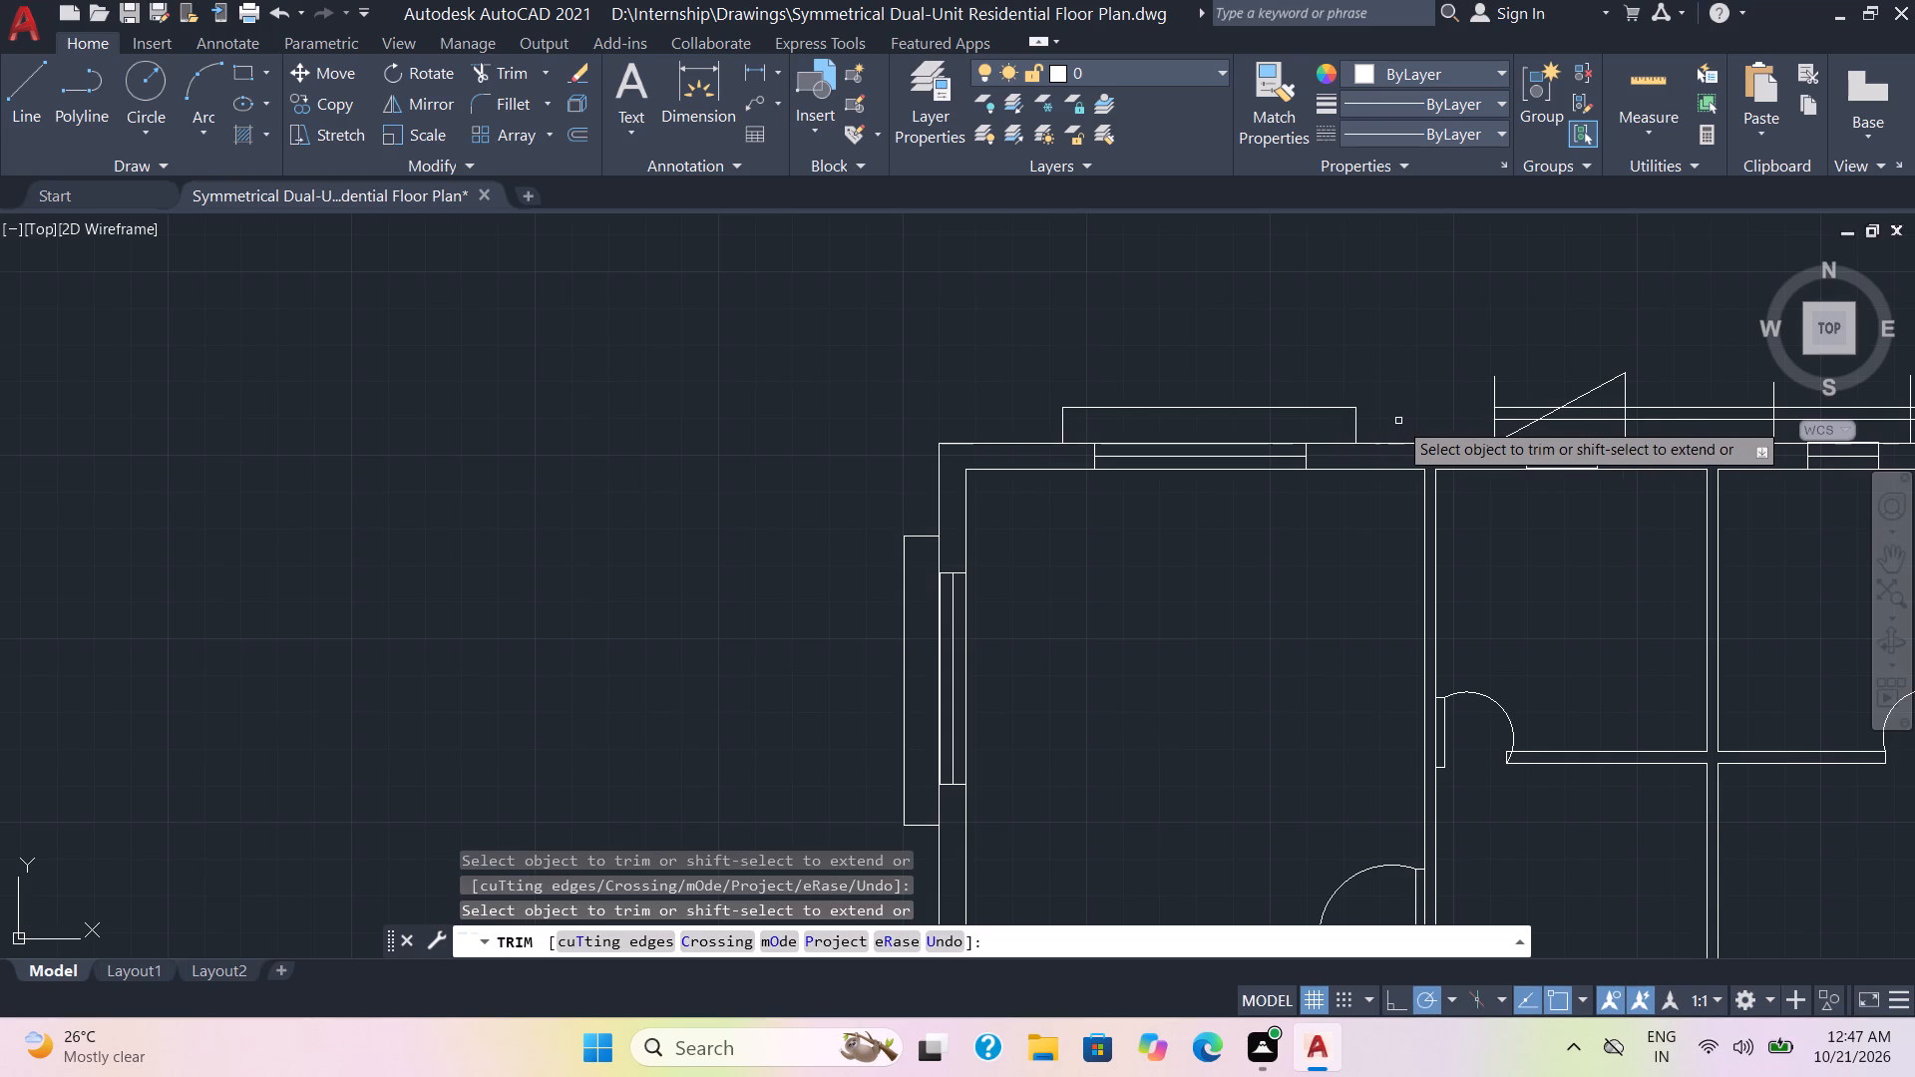
Trim the top-wall lines above the left unit's small window into a projection bounded by the inner offset line, removing the diagonal line.
middle_click_drag(1414, 421, 1124, 424)
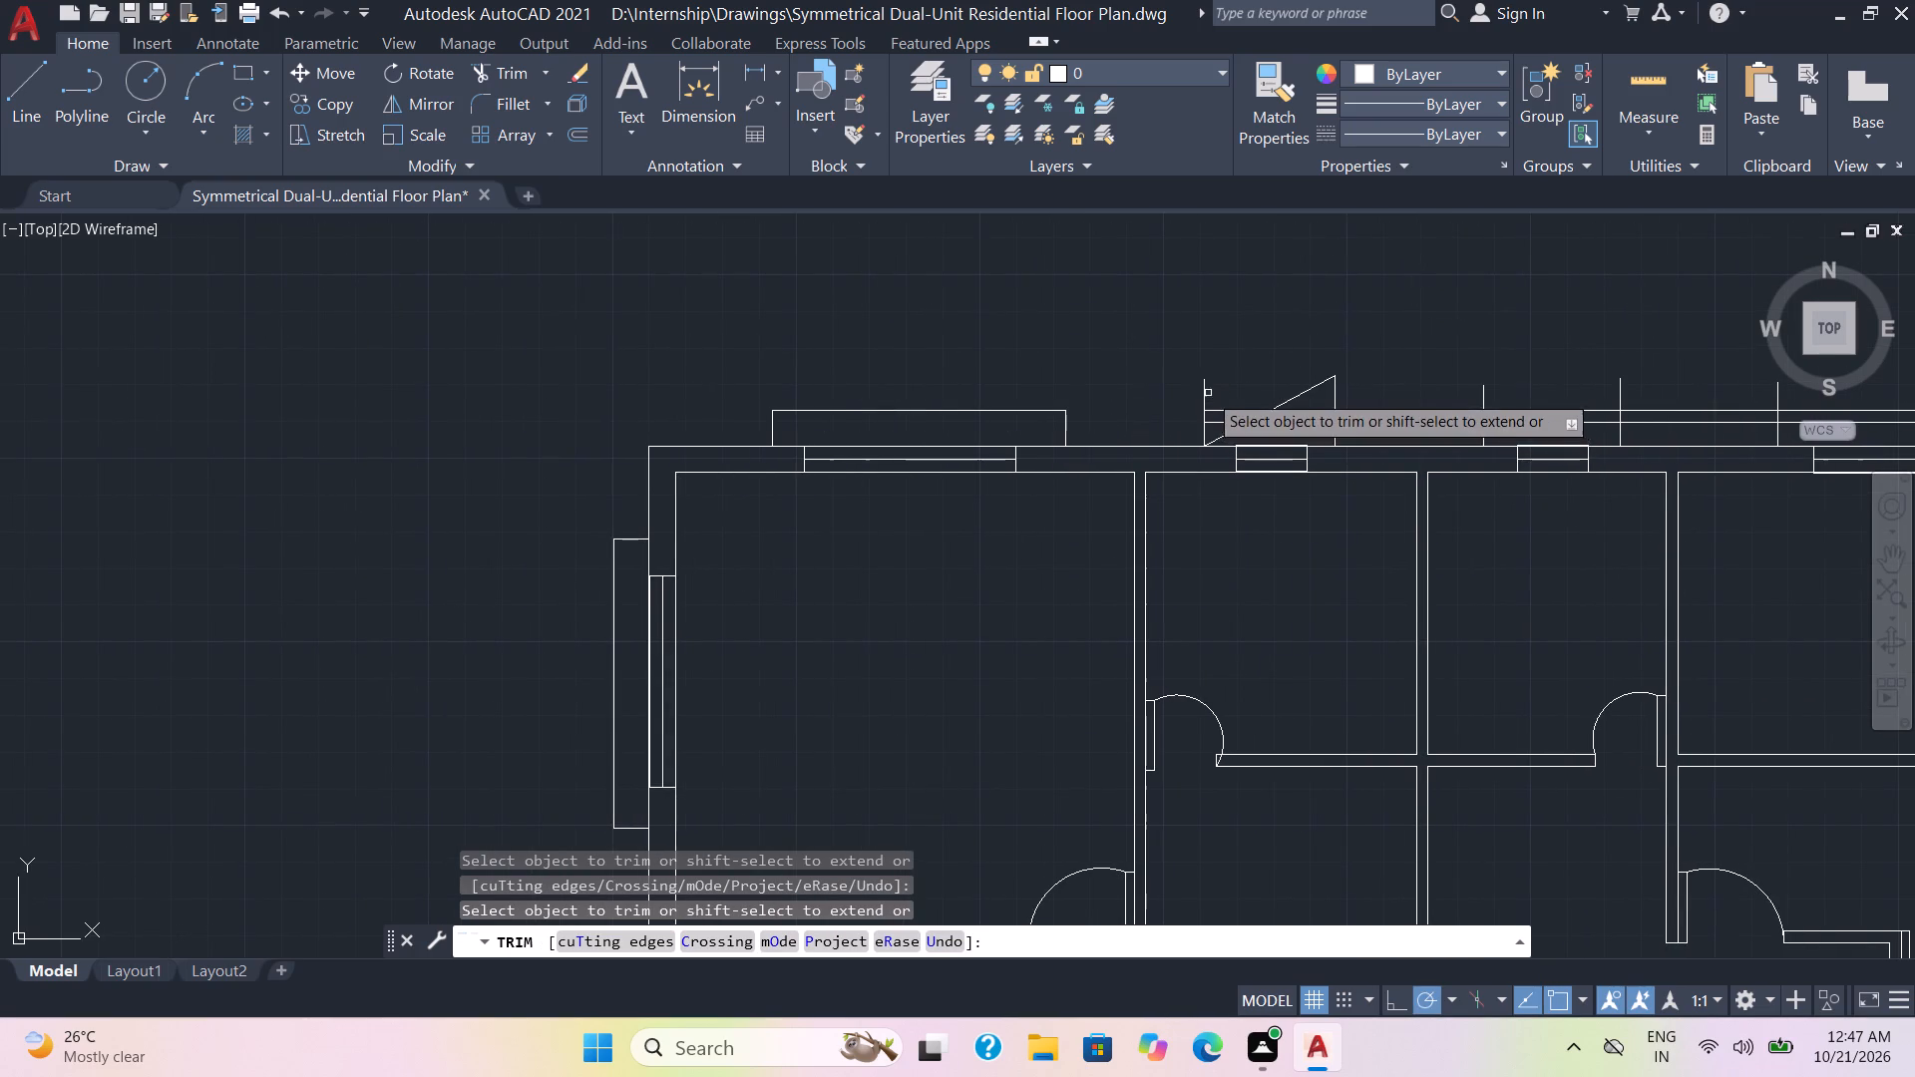
left_click(1202, 403)
left_click(1208, 410)
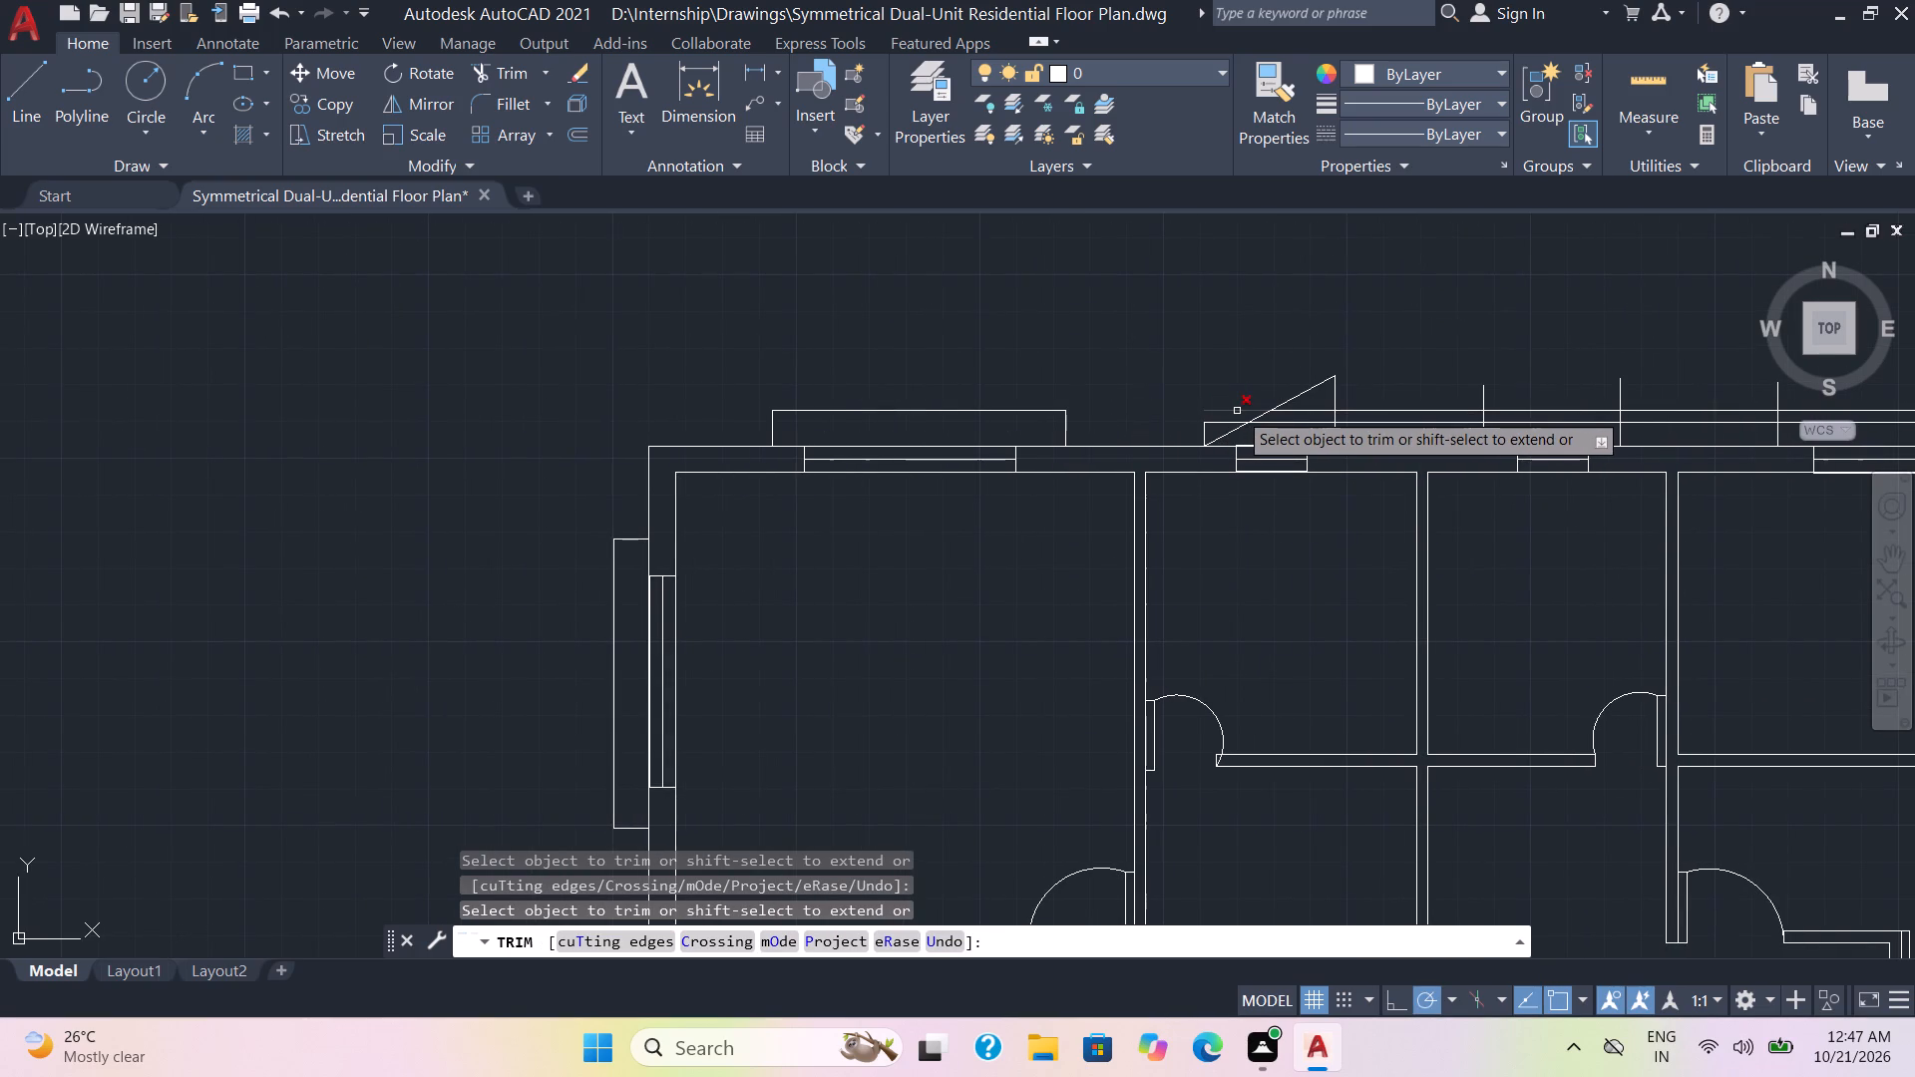
left_click(1238, 411)
left_click(1268, 410)
left_click(1300, 413)
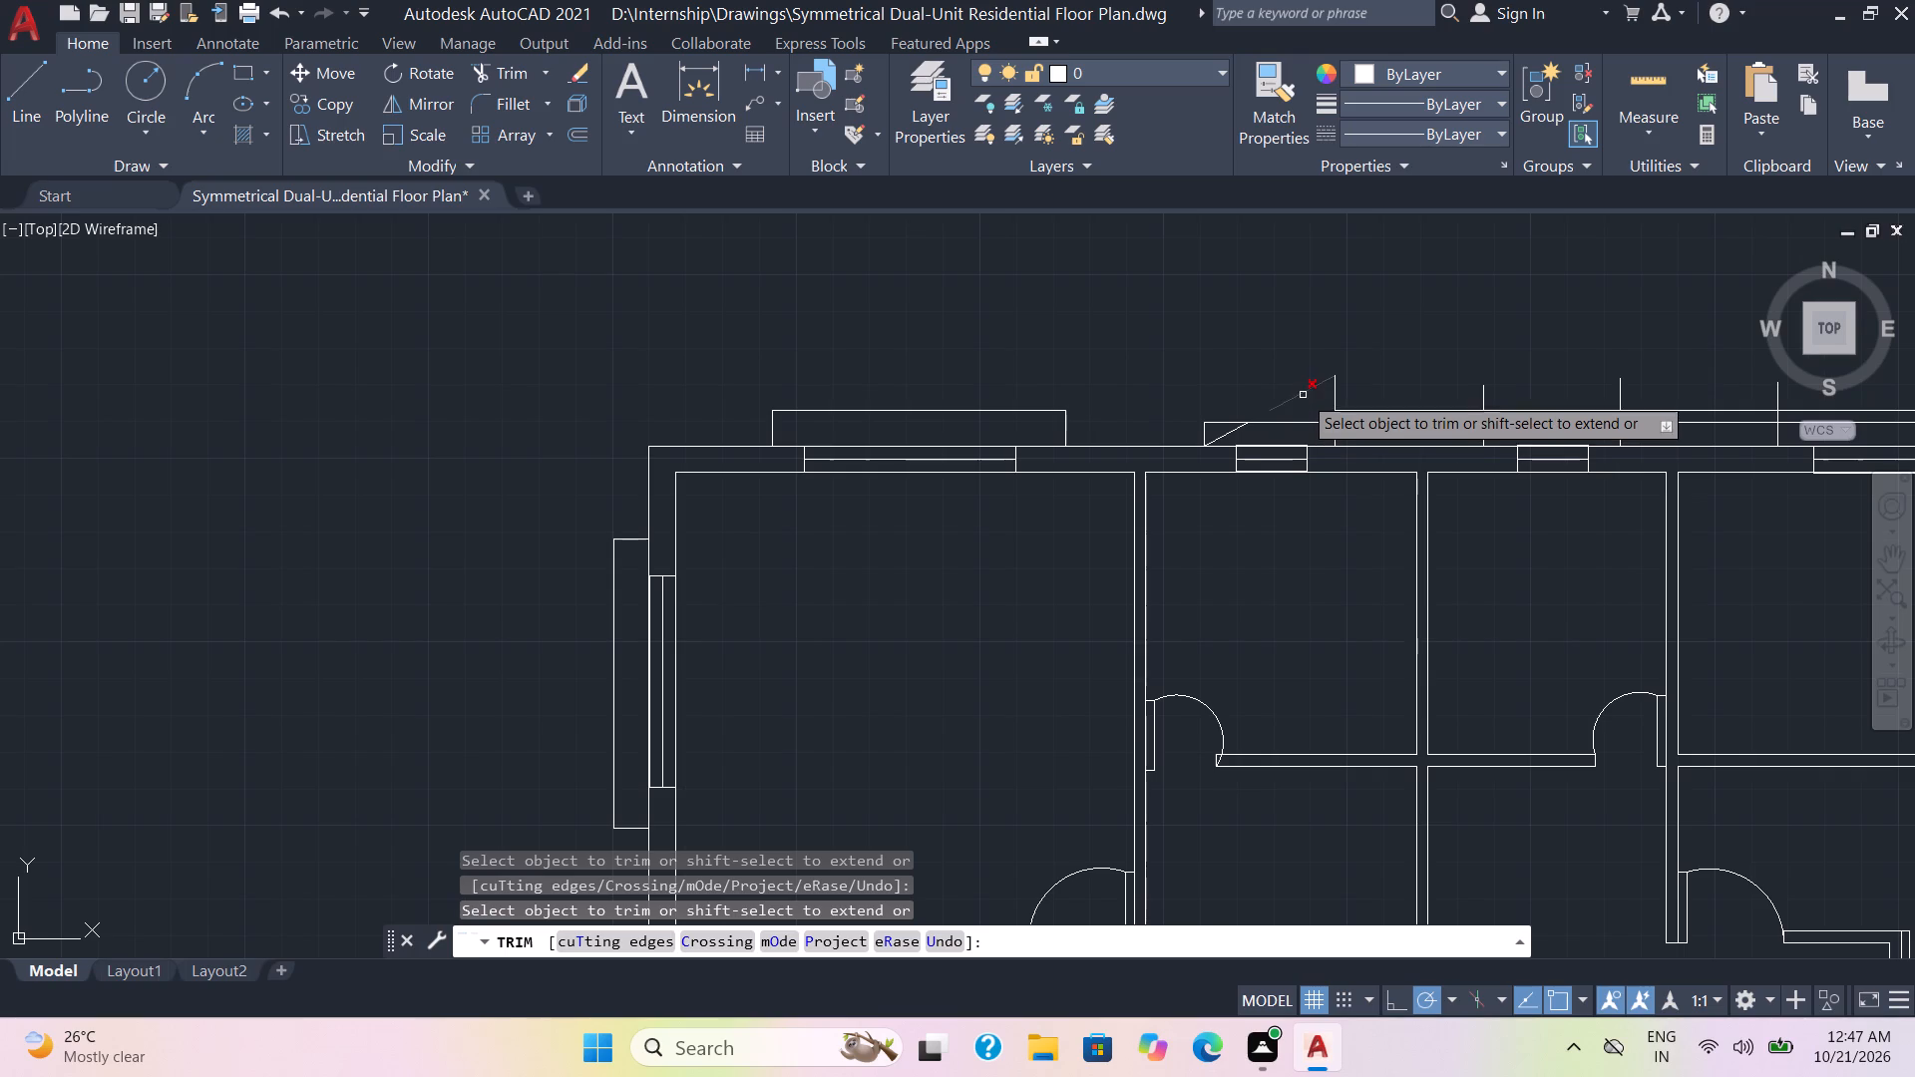
left_click(1303, 394)
left_click(1339, 401)
left_click(1326, 408)
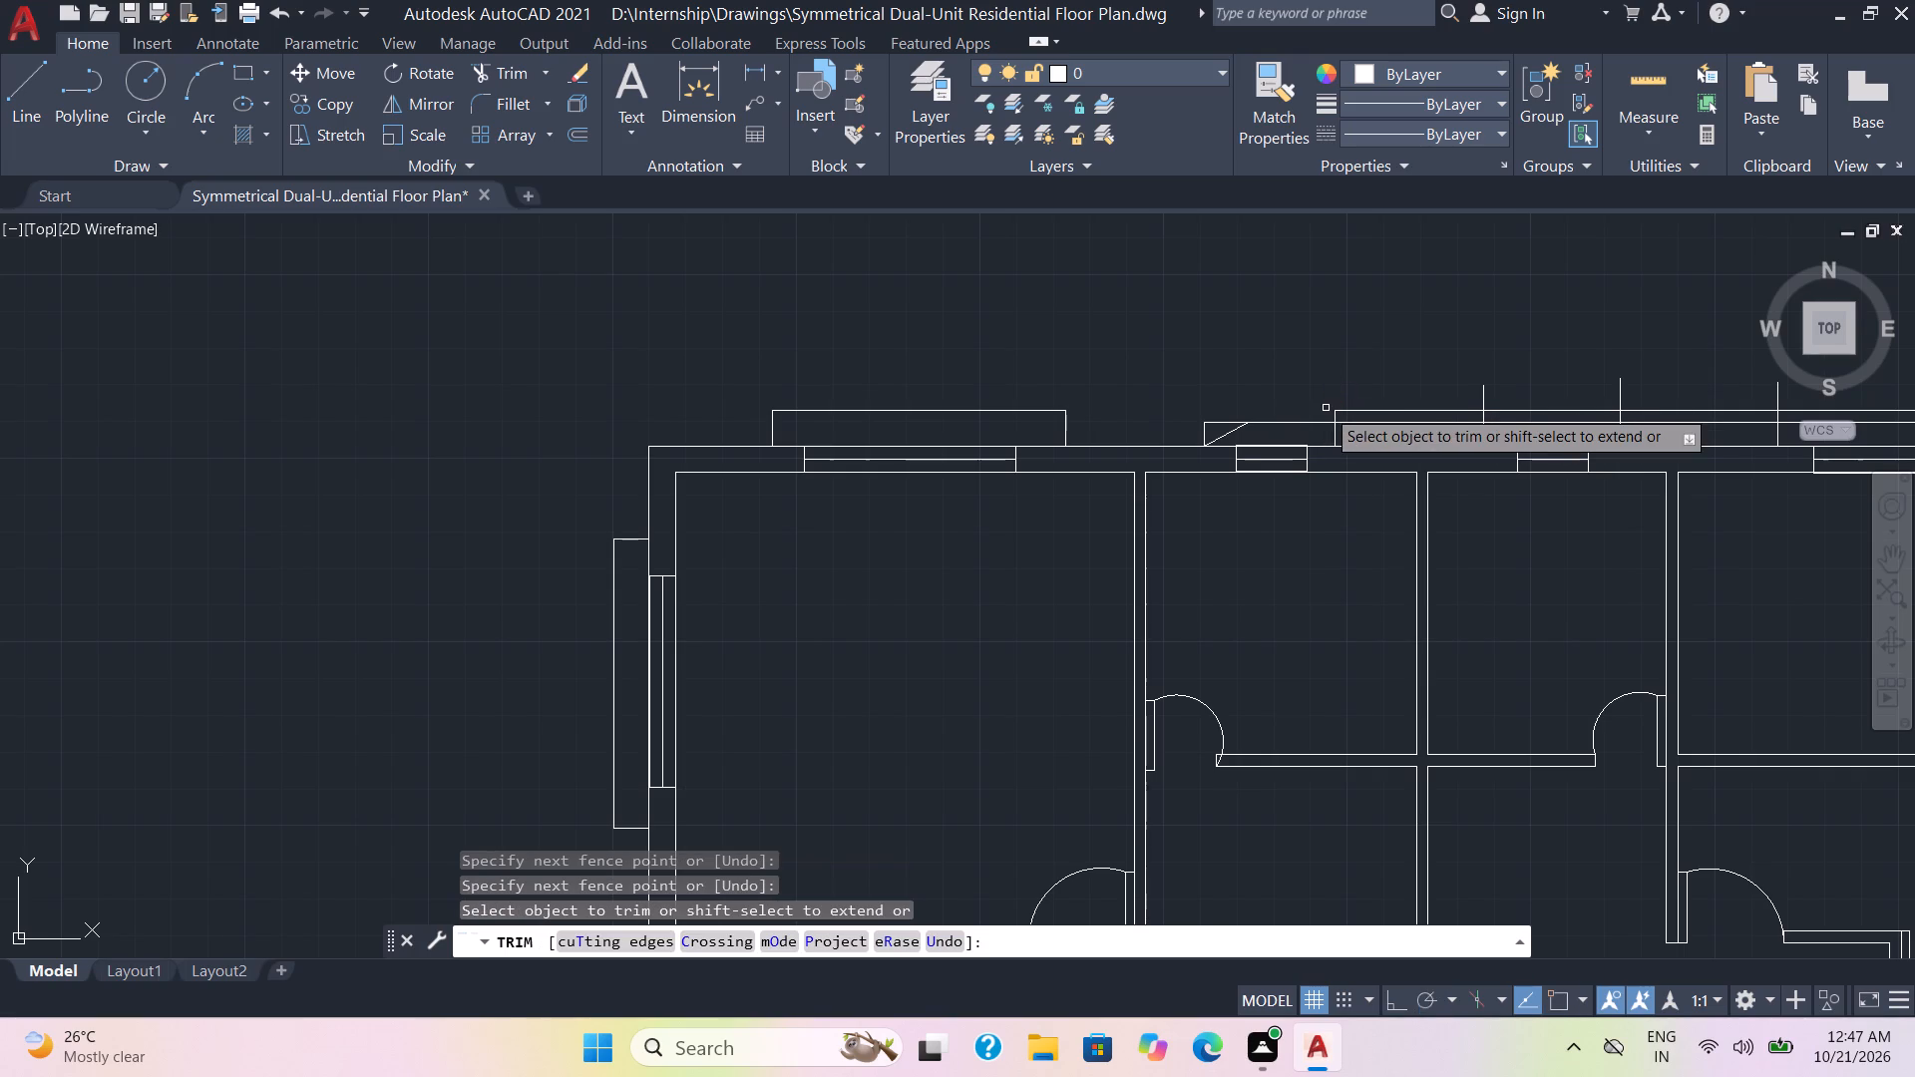
left_click(1334, 414)
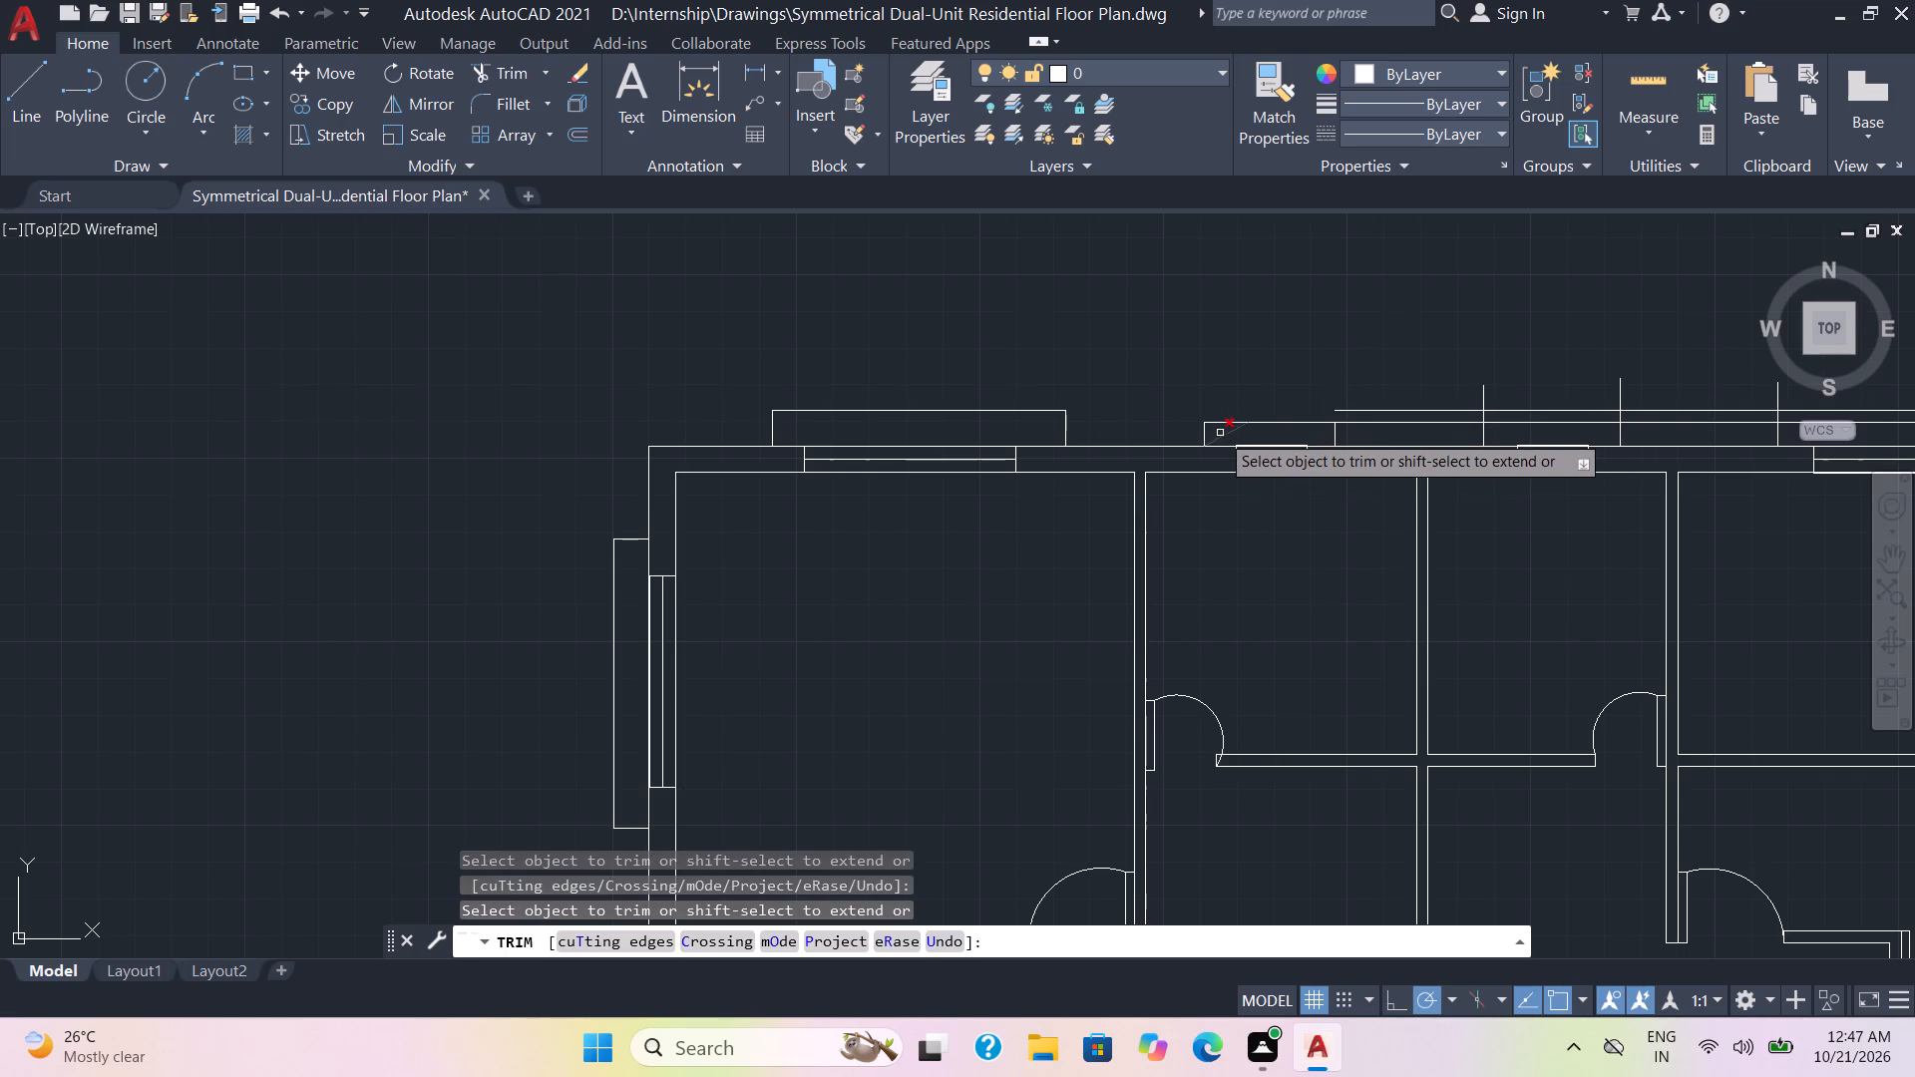
left_click(1220, 434)
left_click_drag(1367, 427, 1377, 404)
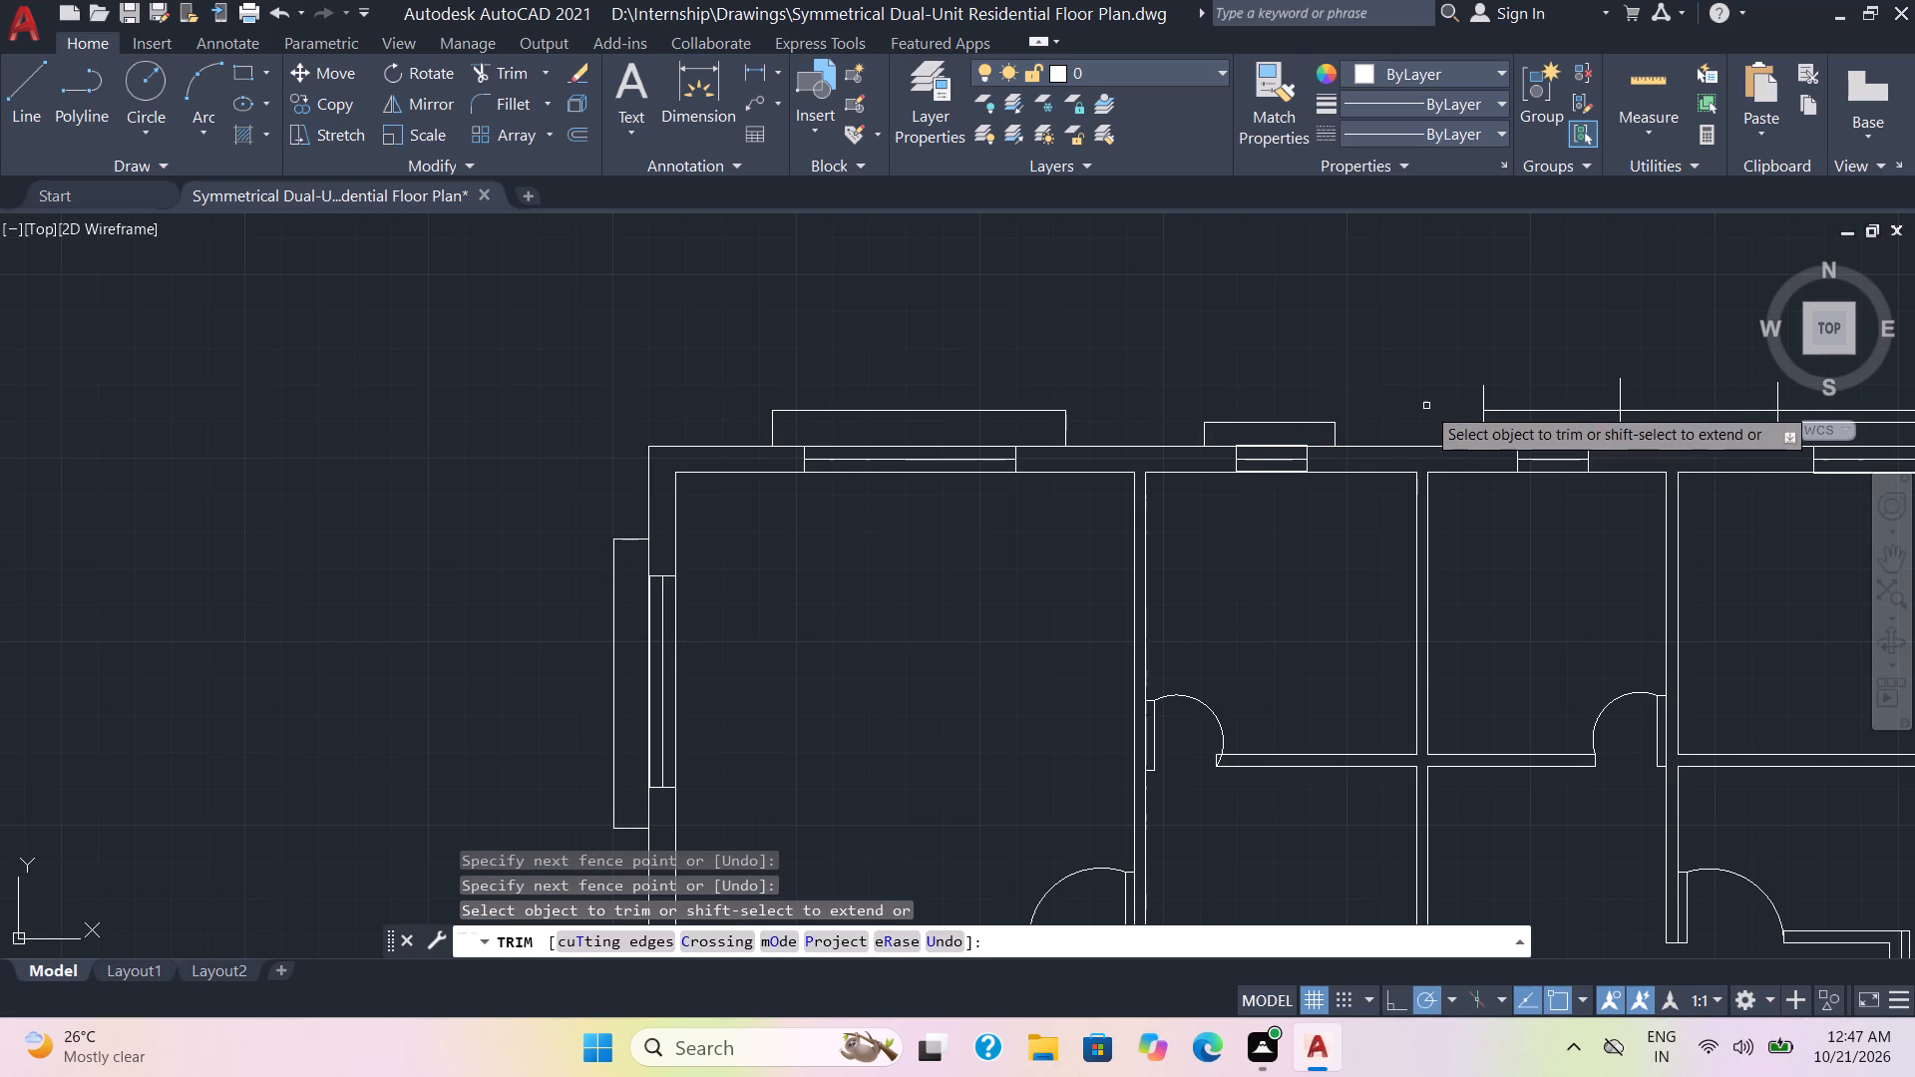
Trim the lines above the right unit's small top-wall window into a closed projection bounded by the inner offset line.
left_click(1482, 399)
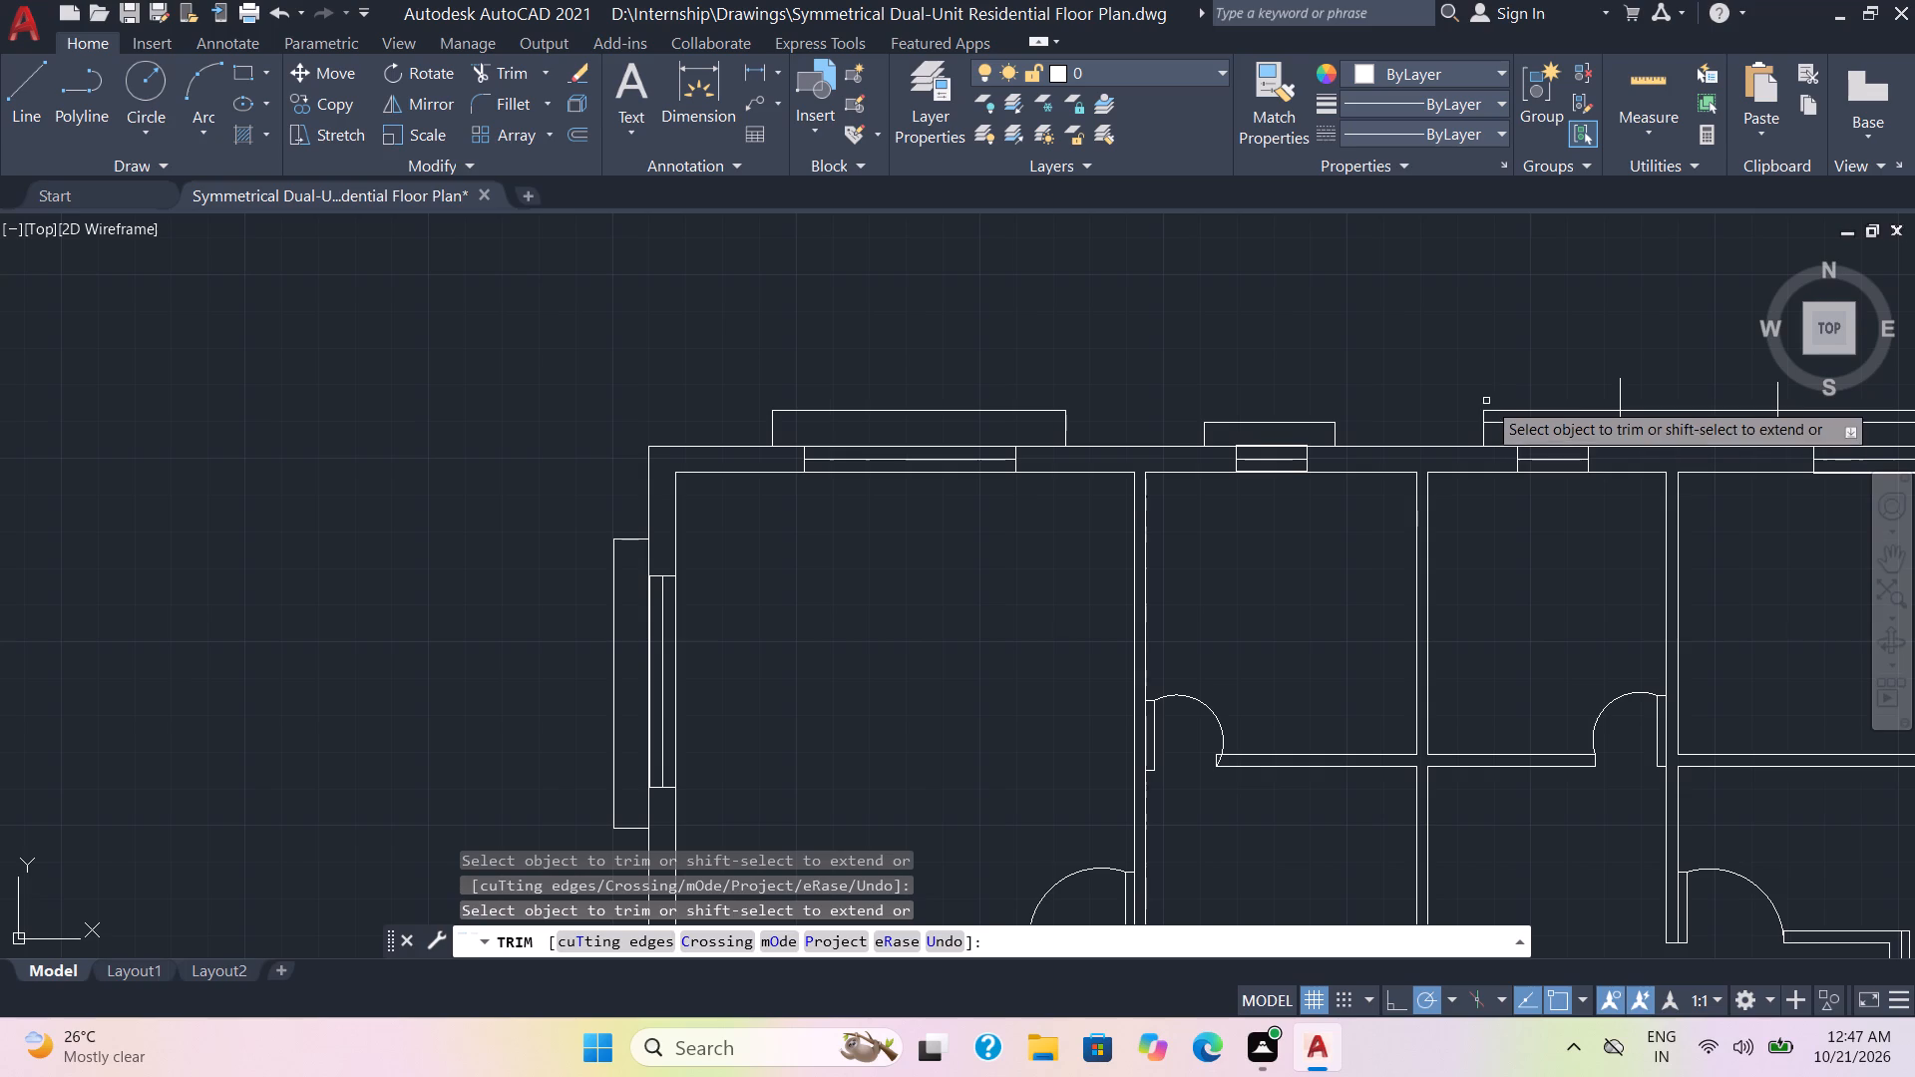
left_click(1490, 415)
left_click(1483, 414)
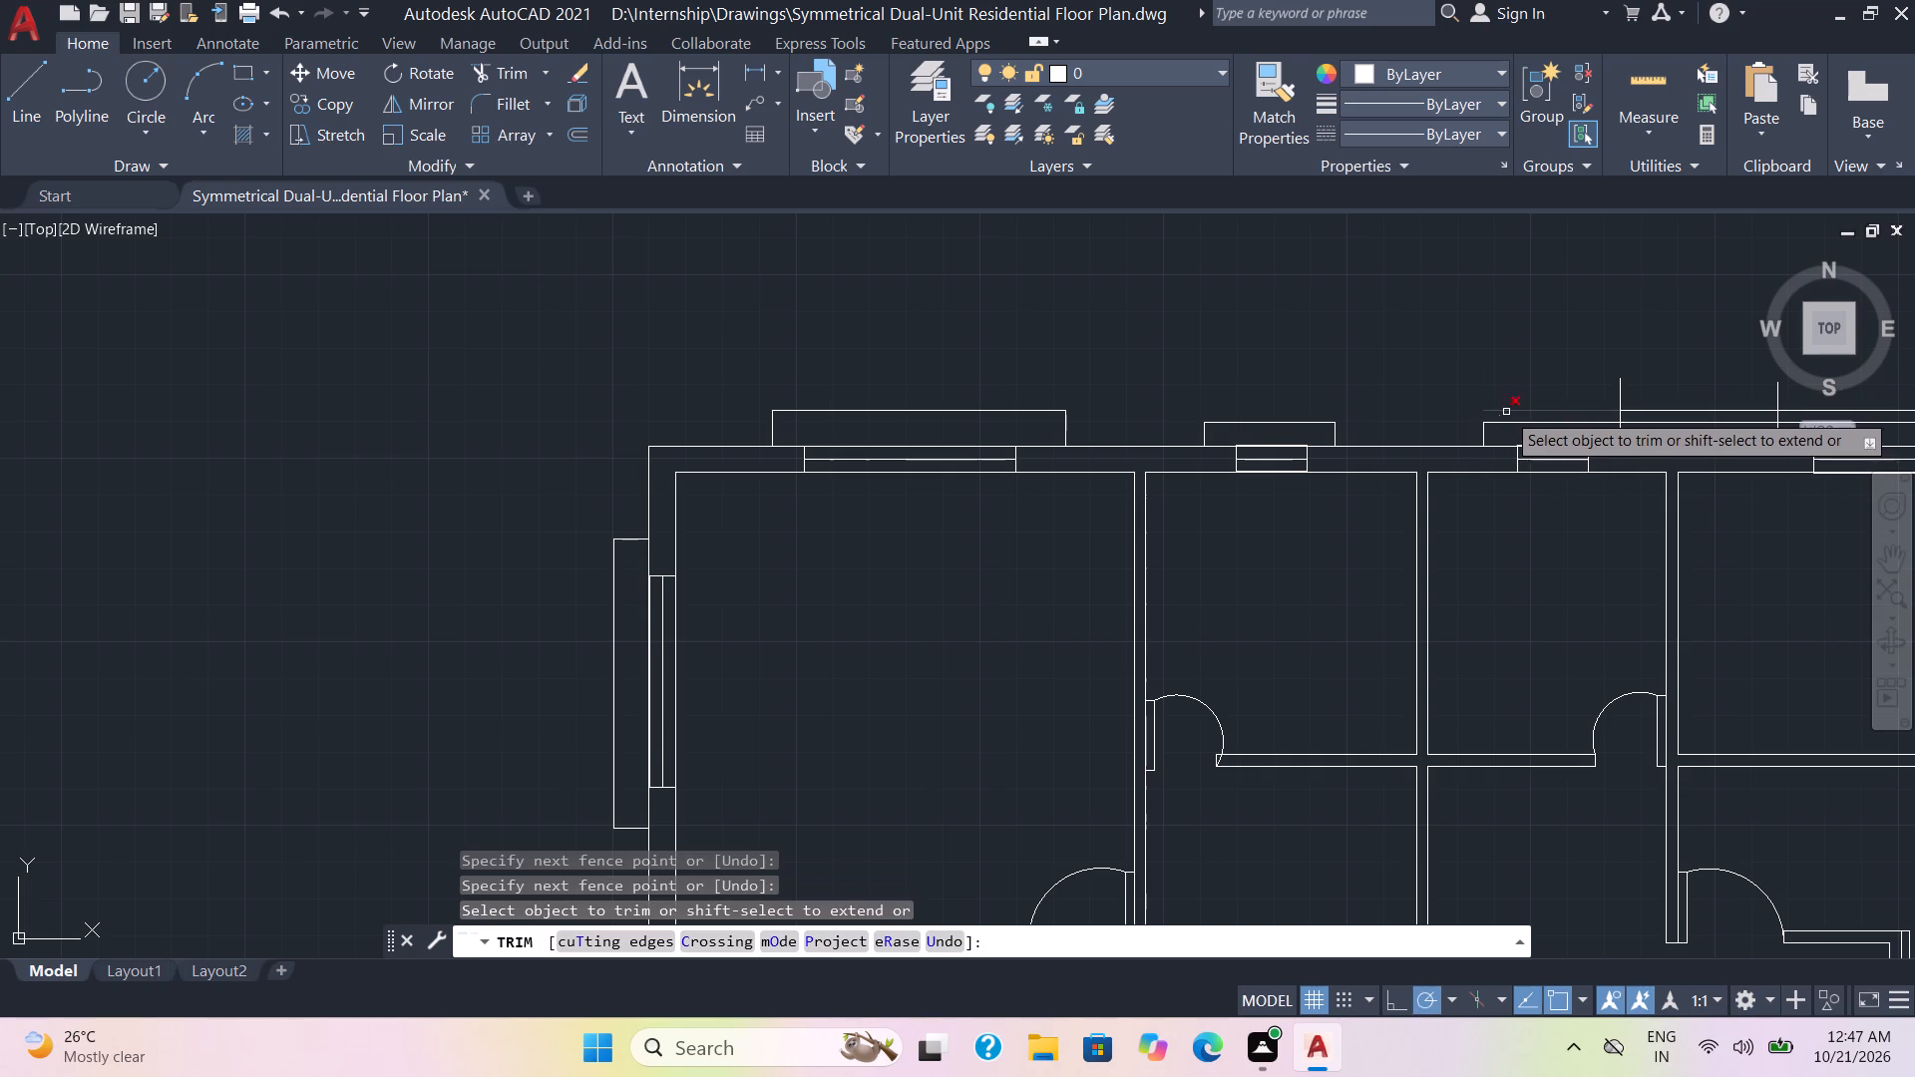
left_click(1510, 411)
left_click(1626, 408)
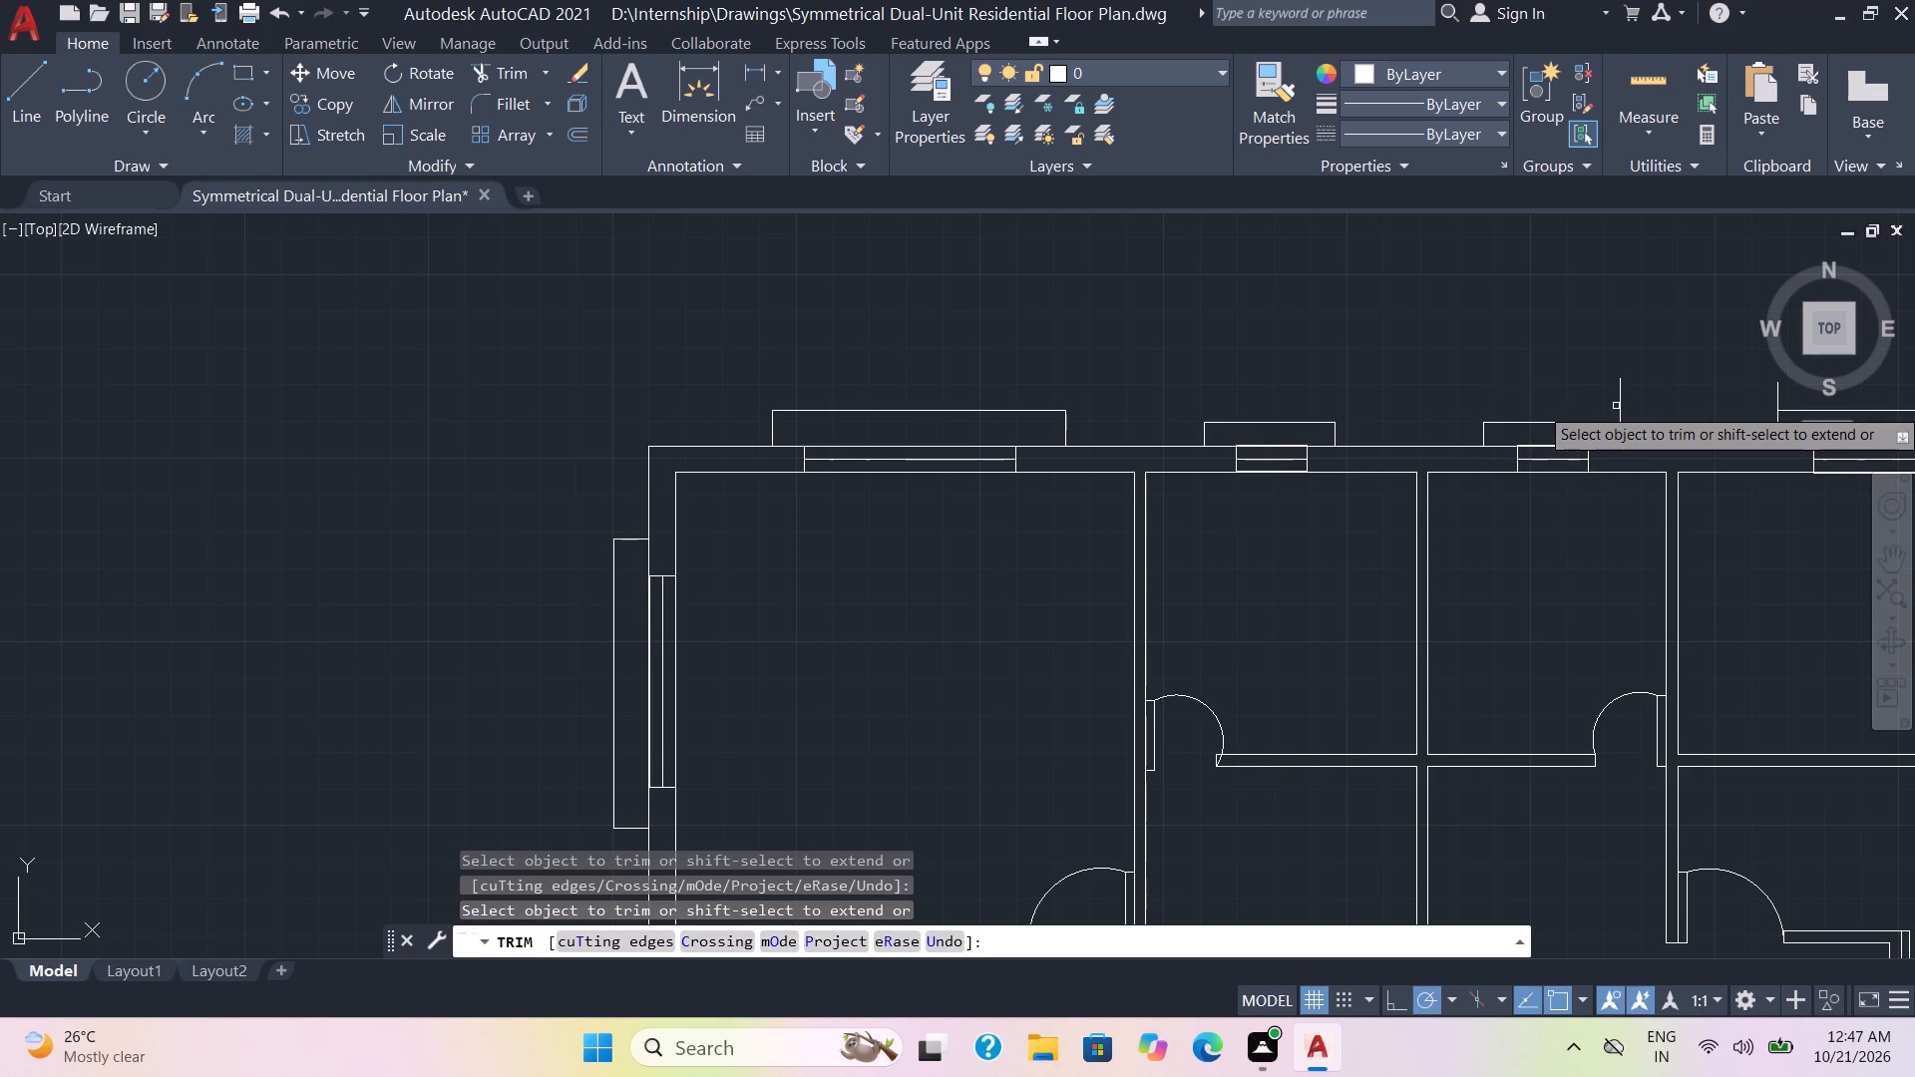
scroll(1551, 406, "down", 1)
middle_click_drag(1608, 401, 1442, 394)
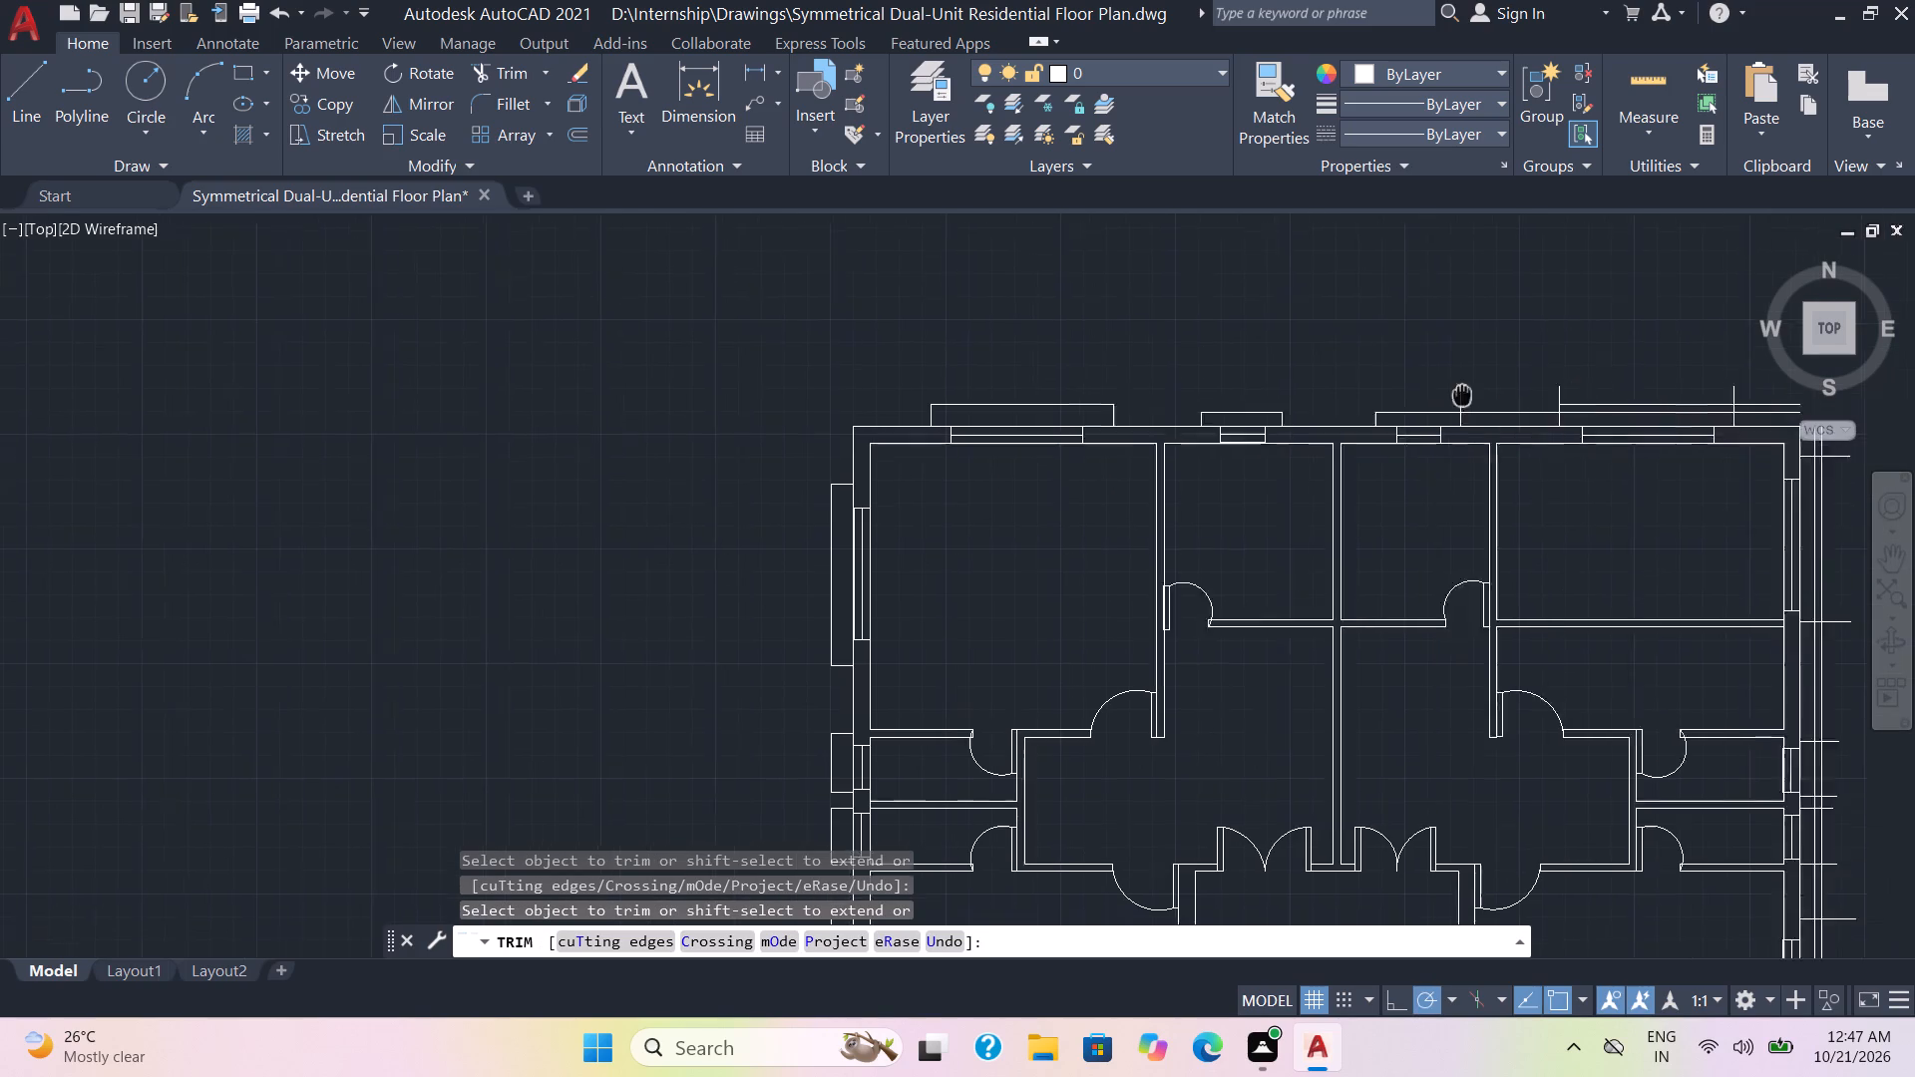
middle_click_drag(1442, 394, 1115, 355)
scroll(1099, 348, "up", 2)
left_click(1105, 380)
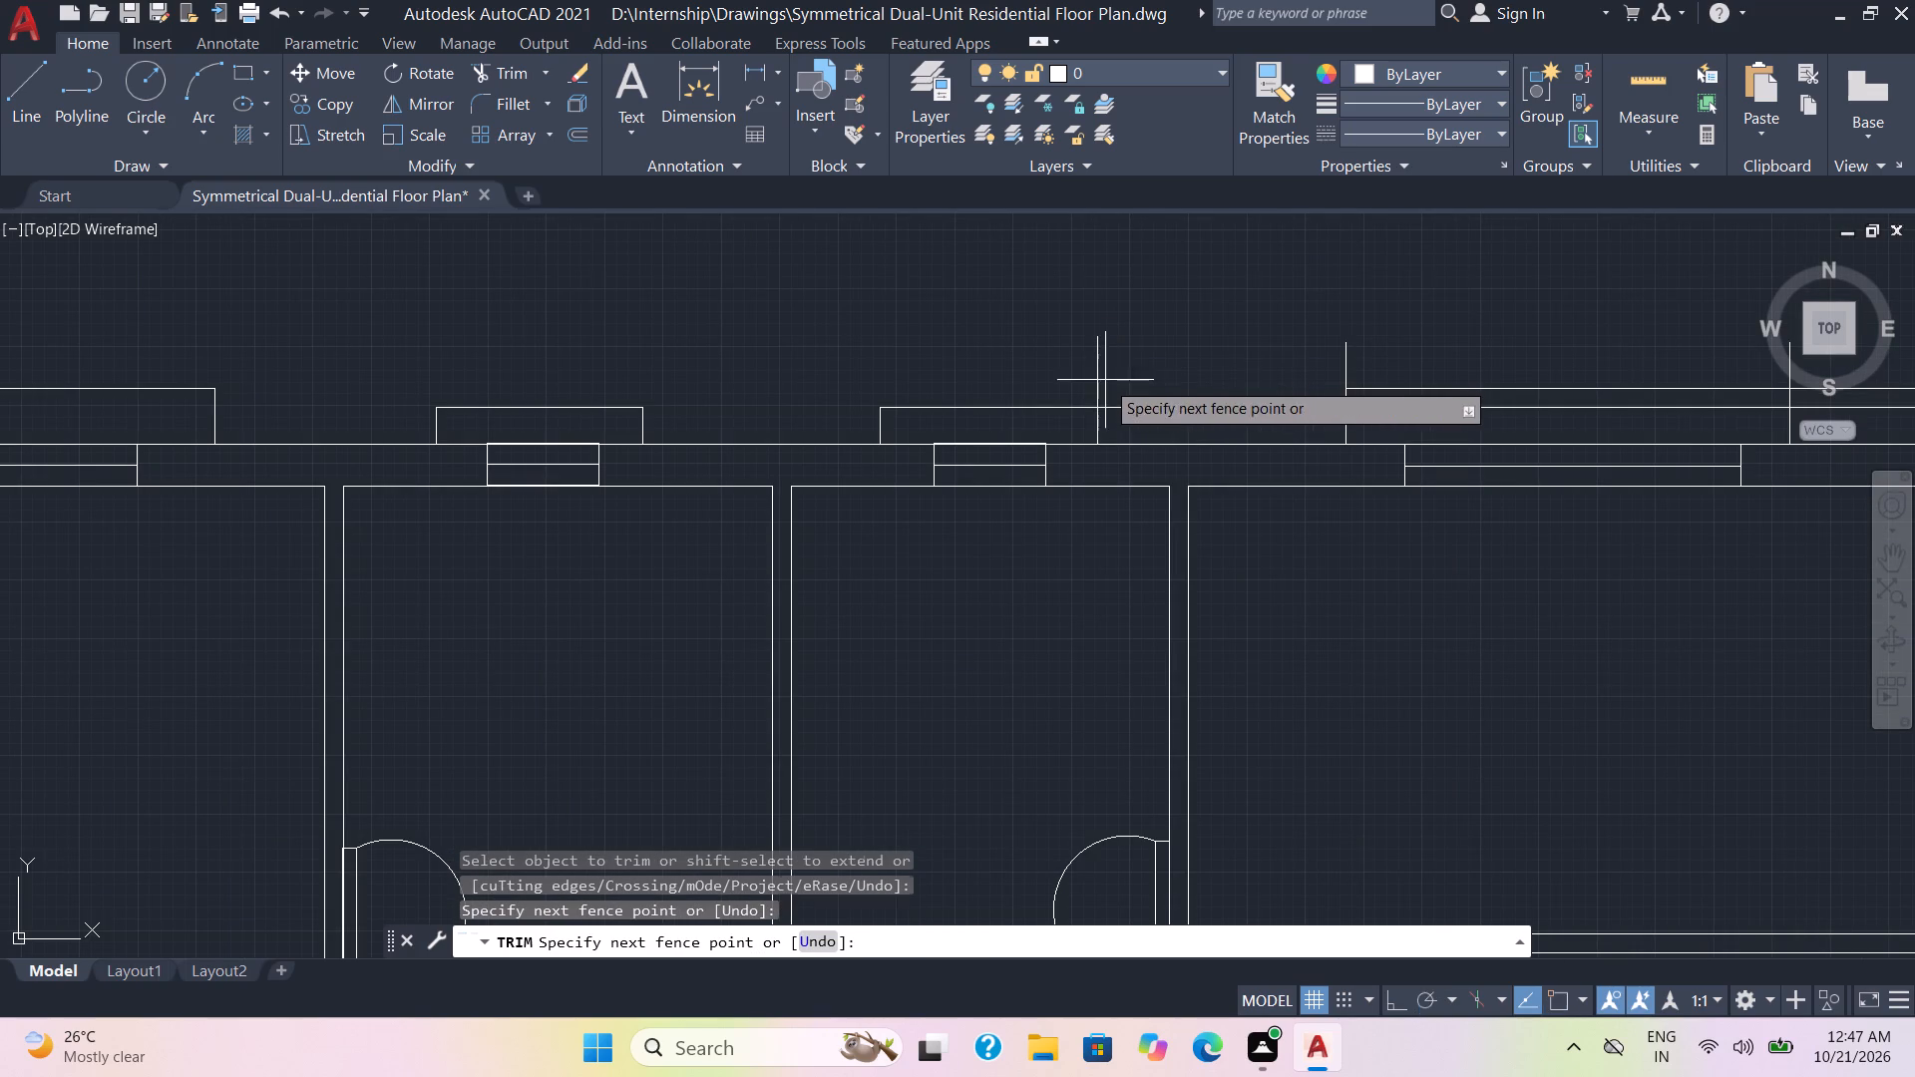
left_click(1182, 414)
left_click_drag(1137, 375, 1074, 375)
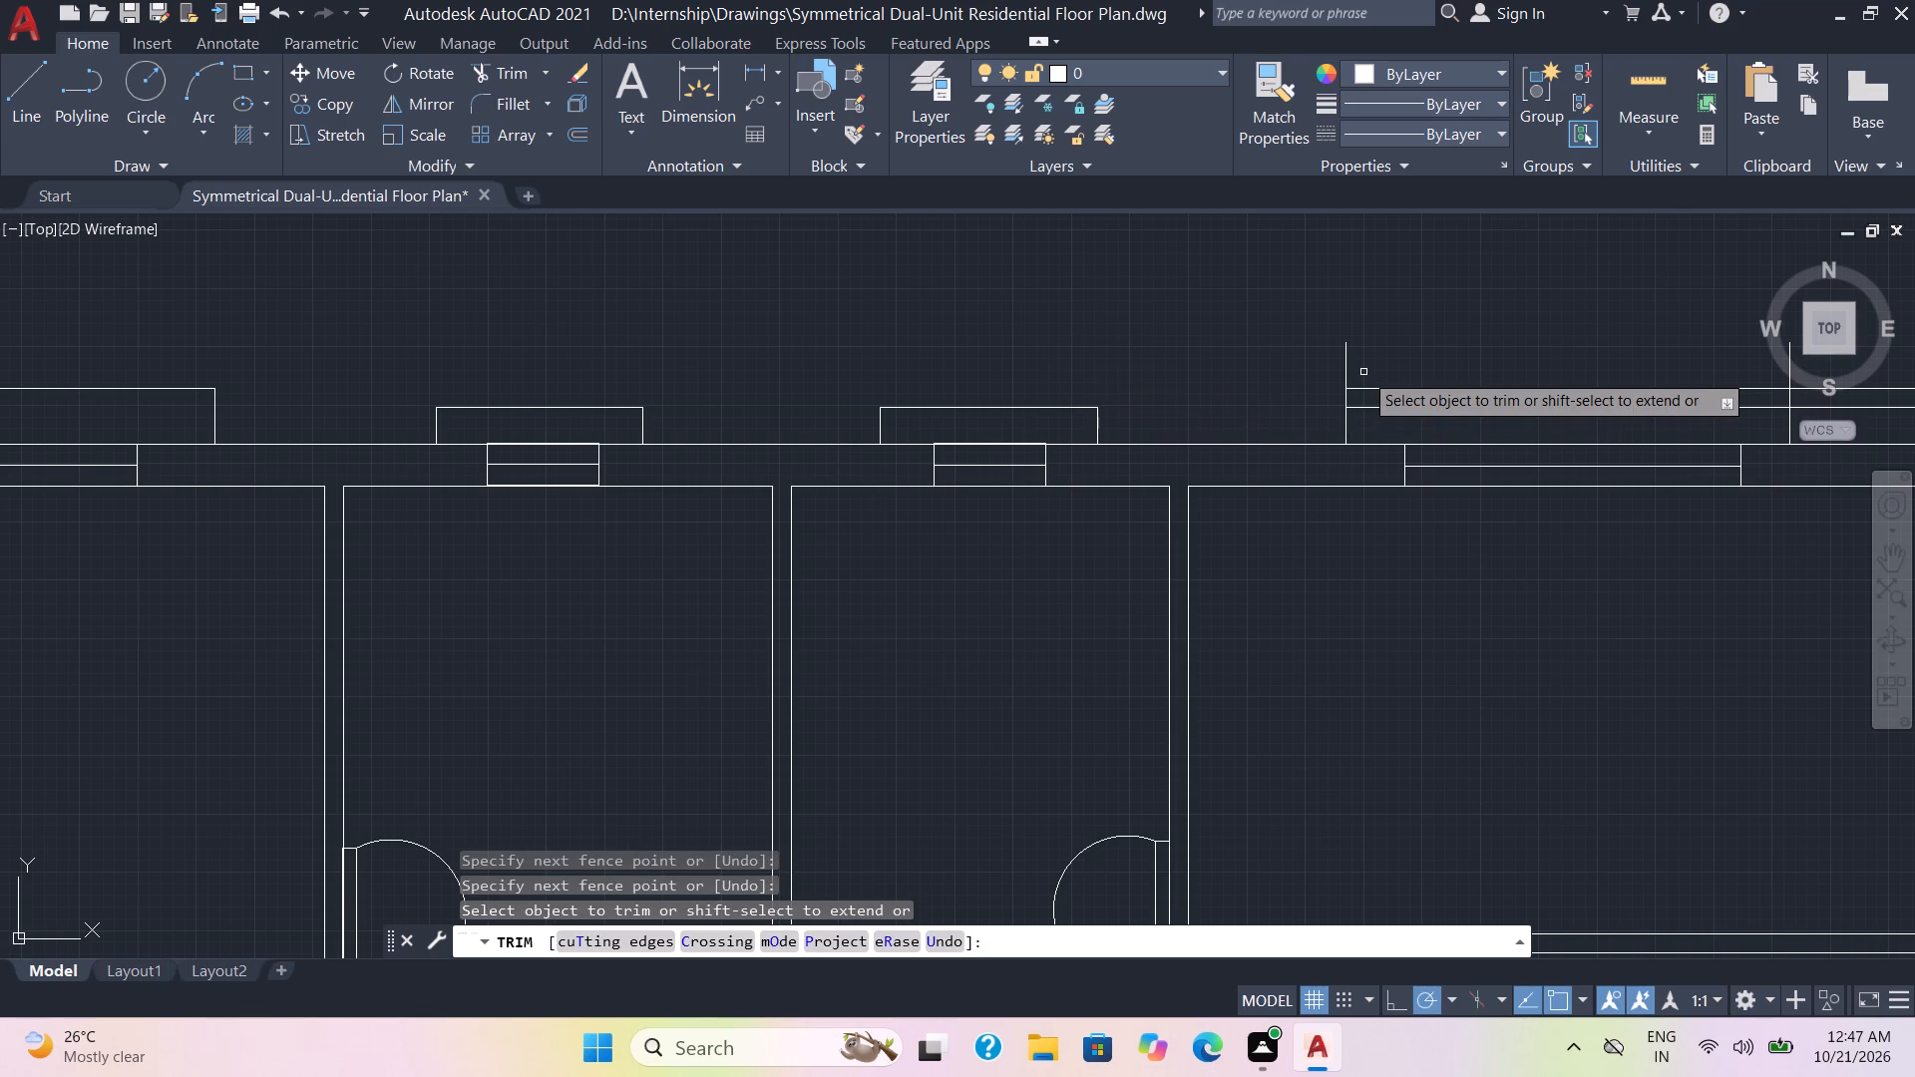
Trim the top-wall offset and short lines above the upper-right room's window into a closed projection, keeping the outer offset line.
left_click(1343, 367)
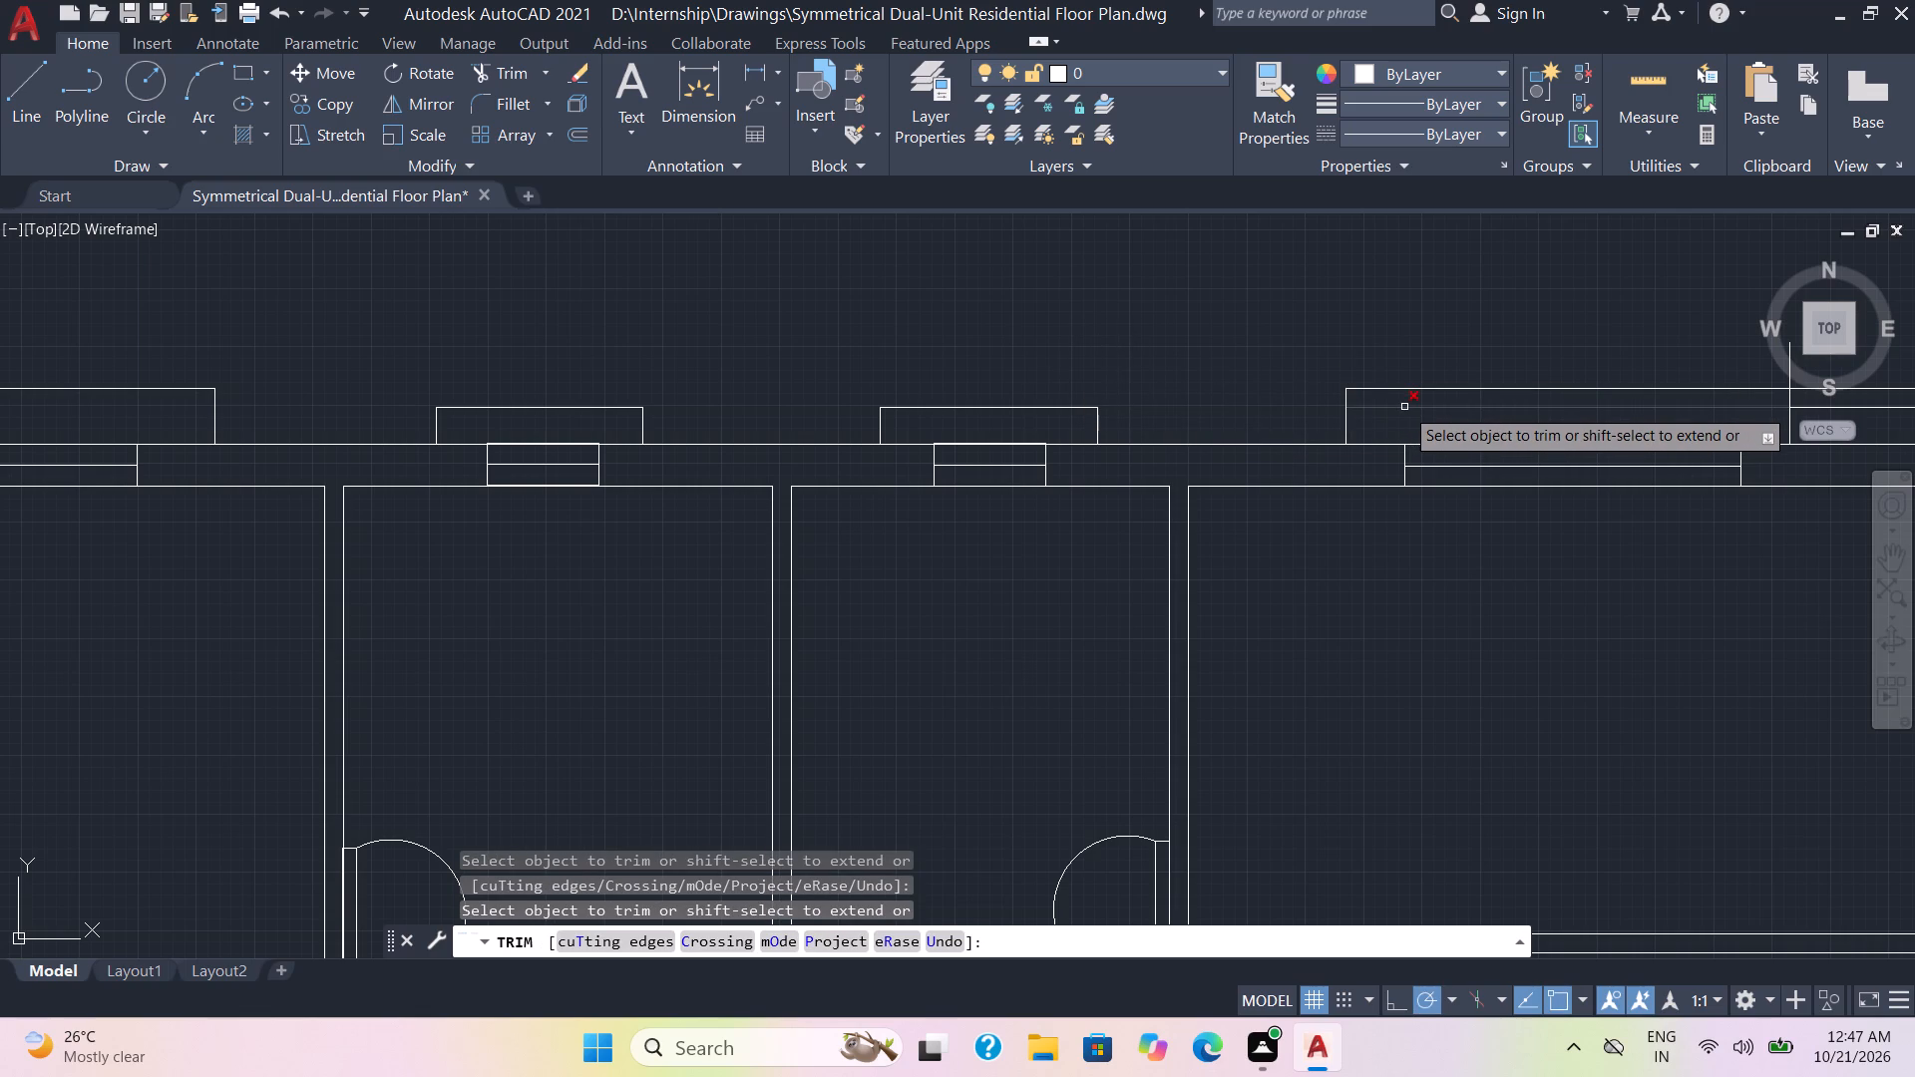
left_click(1404, 407)
middle_click_drag(1522, 426, 993, 439)
left_click_drag(1312, 435, 1240, 377)
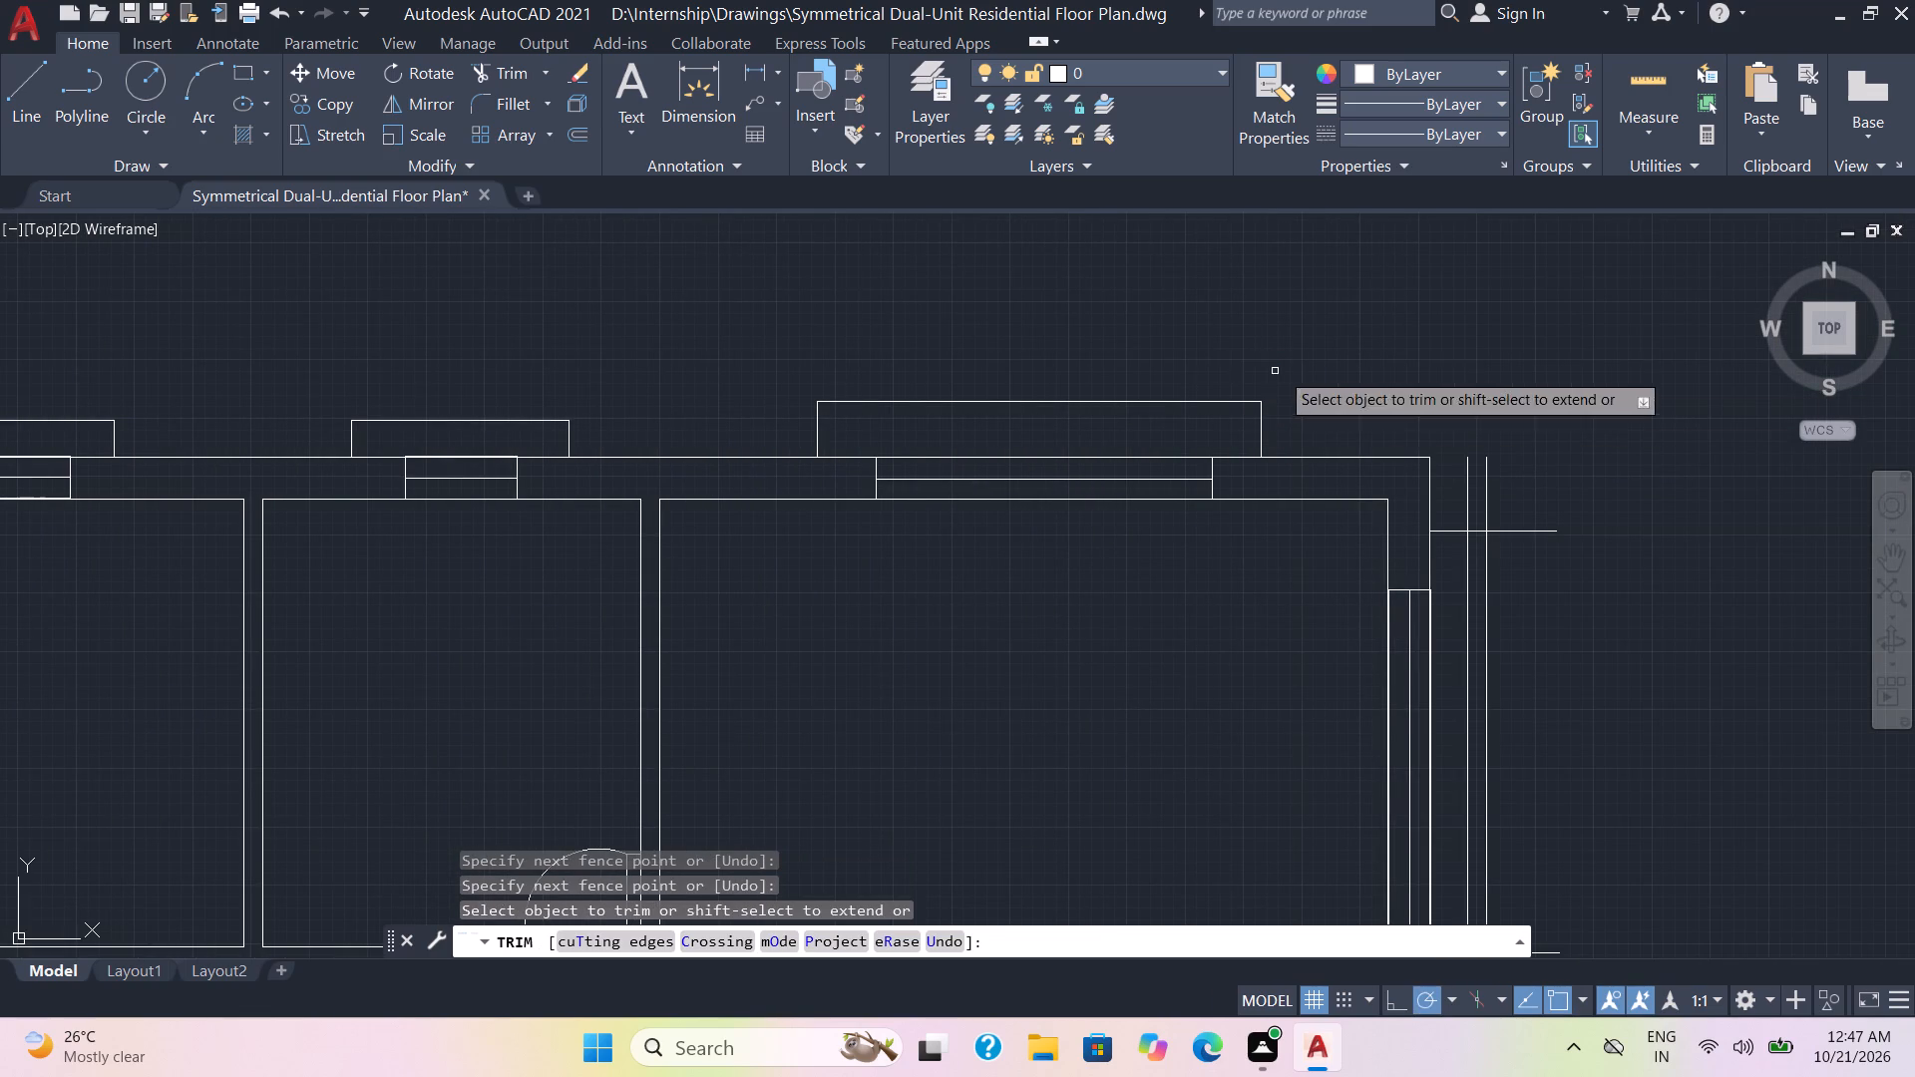
Trim the right-wall lines beside the upper-right room's window into a closed projection, keeping the outer offset line and clearing the excess below it.
middle_click_drag(1551, 543, 1356, 407)
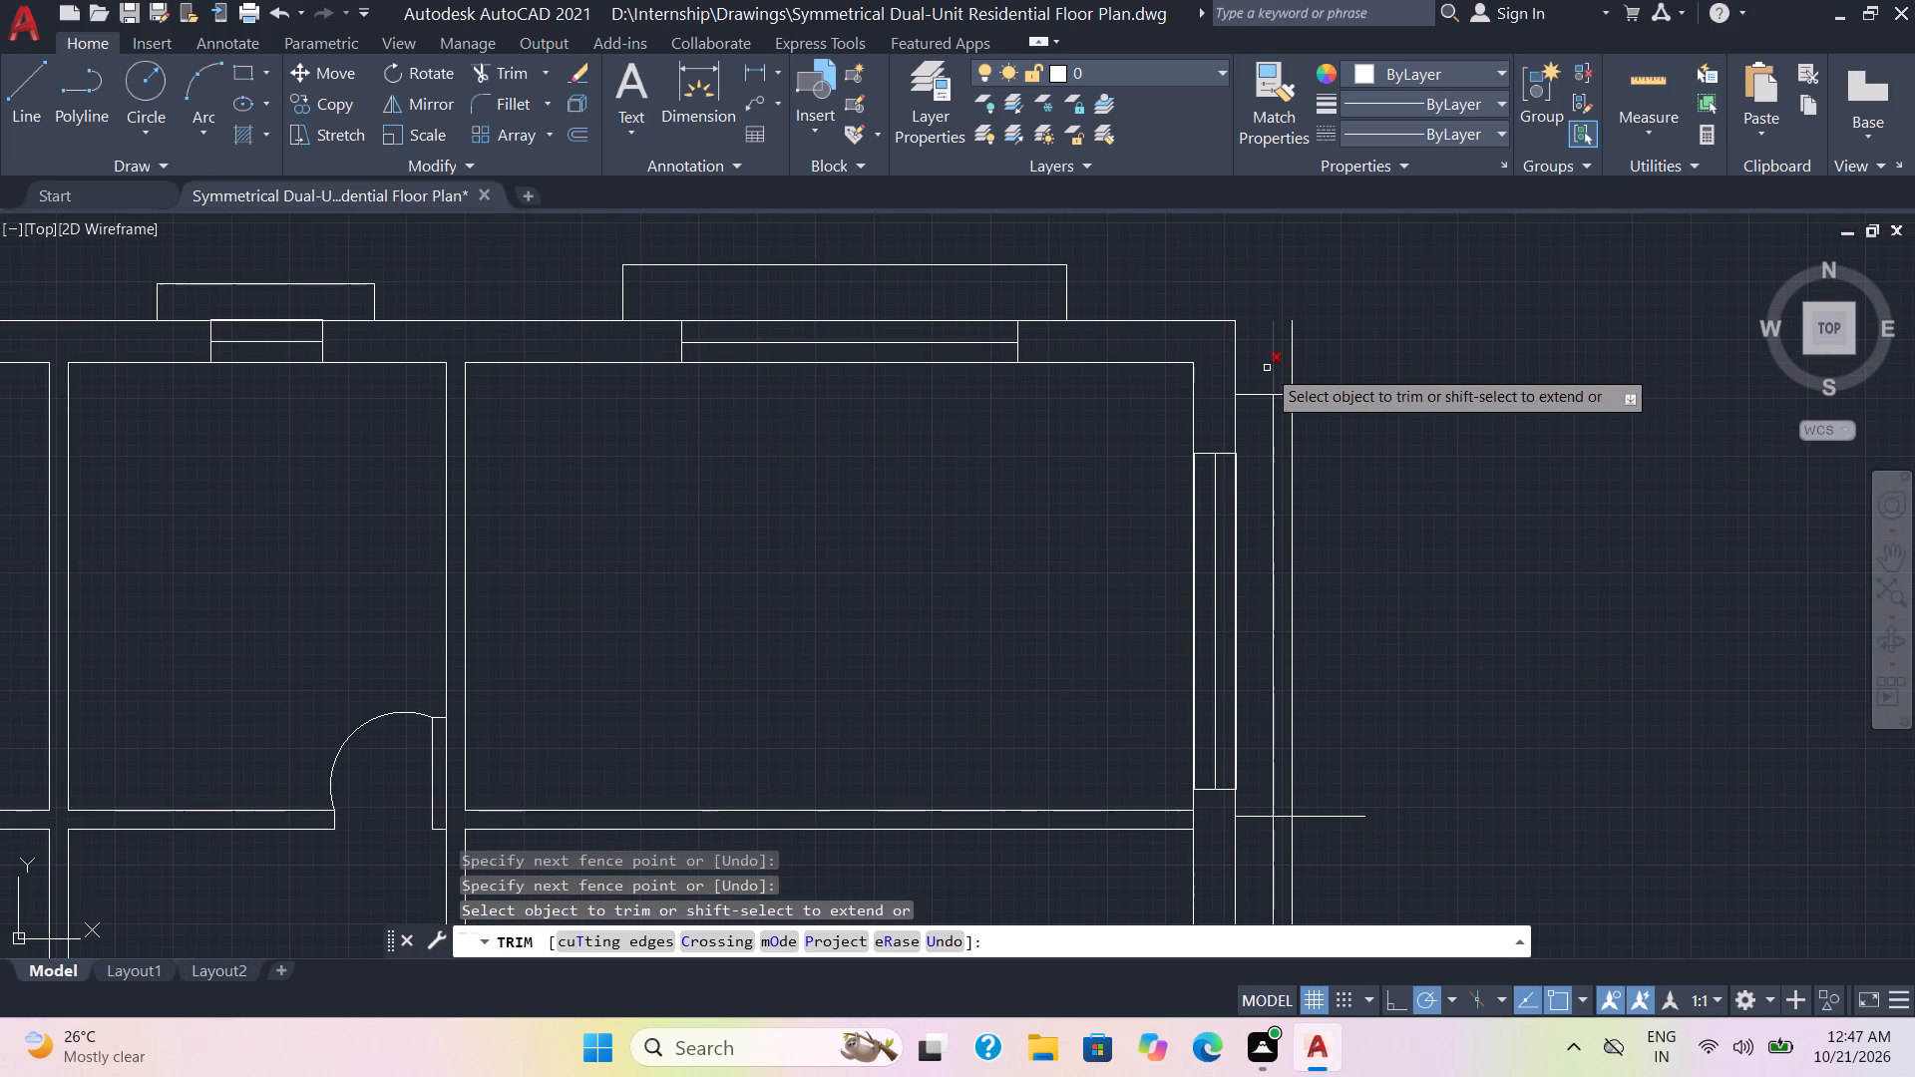
left_click_drag(1266, 368, 1342, 760)
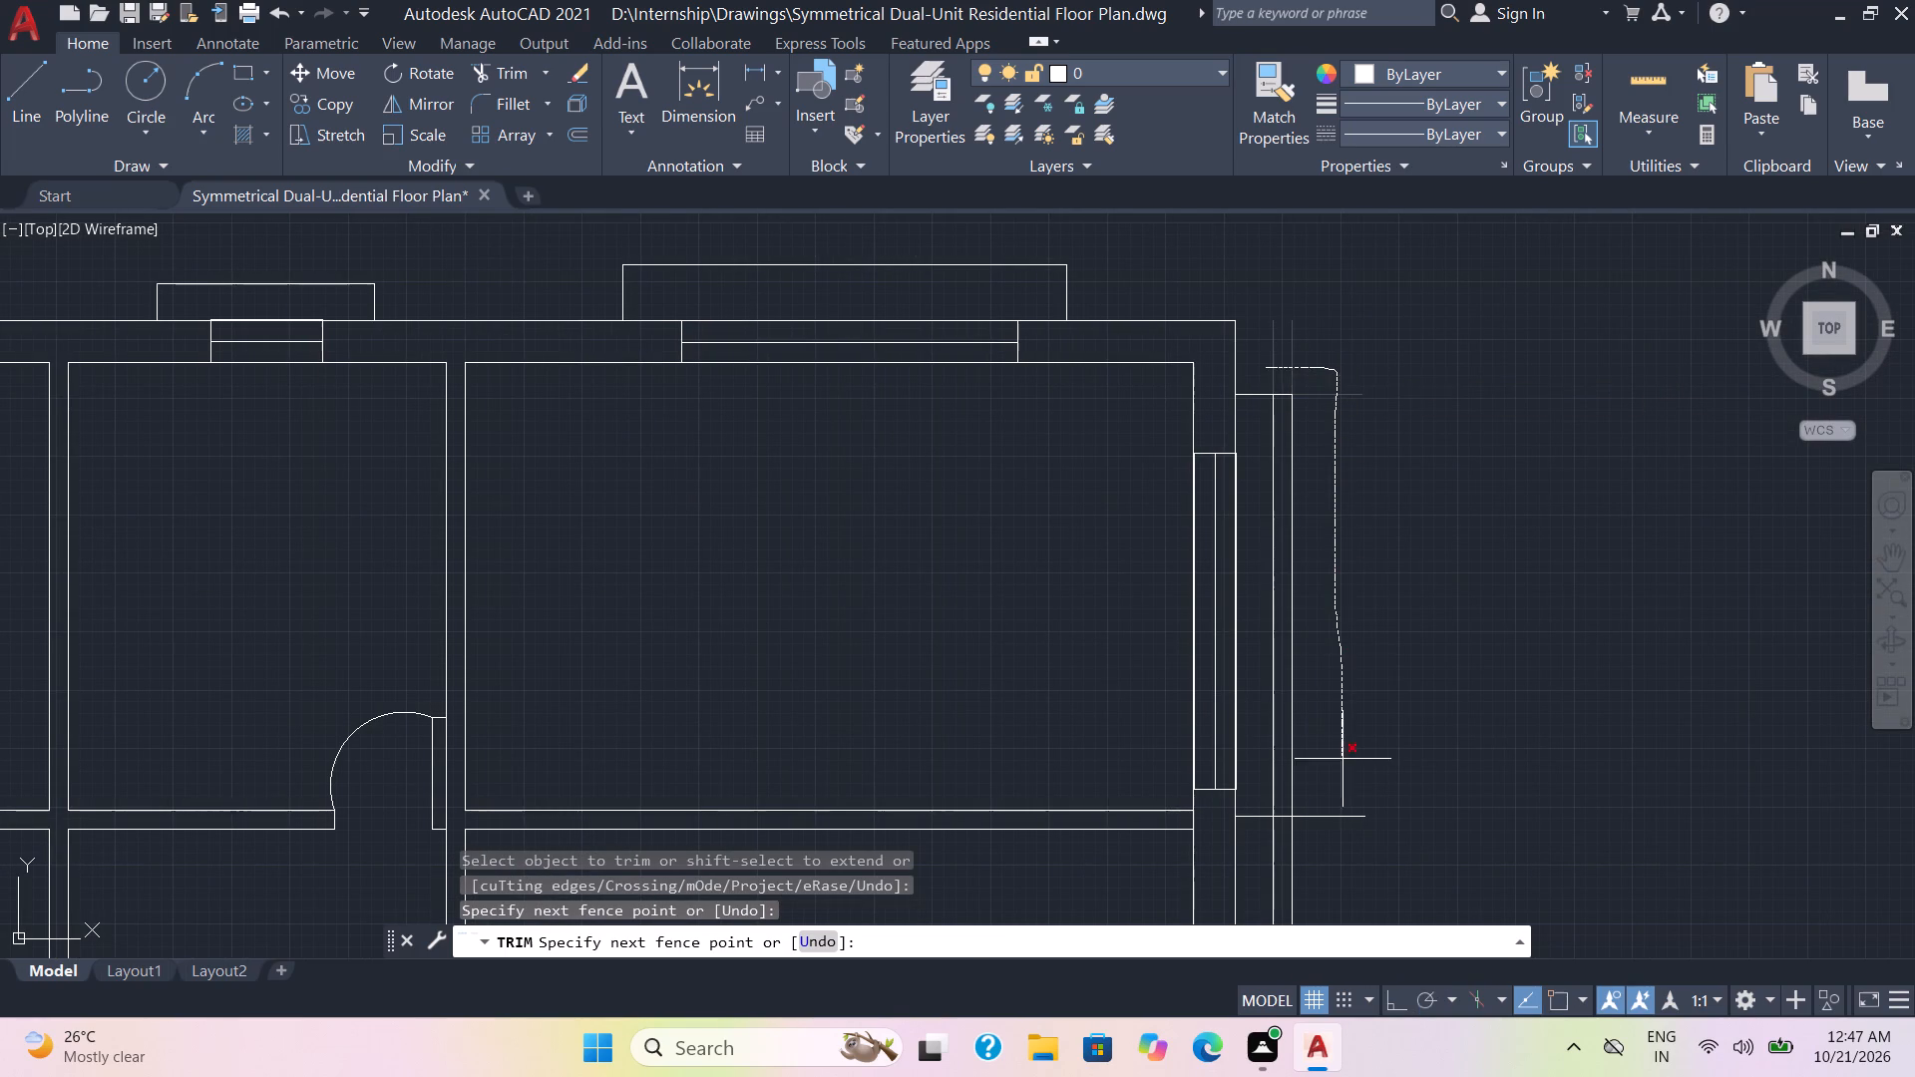
left_click_drag(1342, 760, 1345, 840)
left_click(1273, 776)
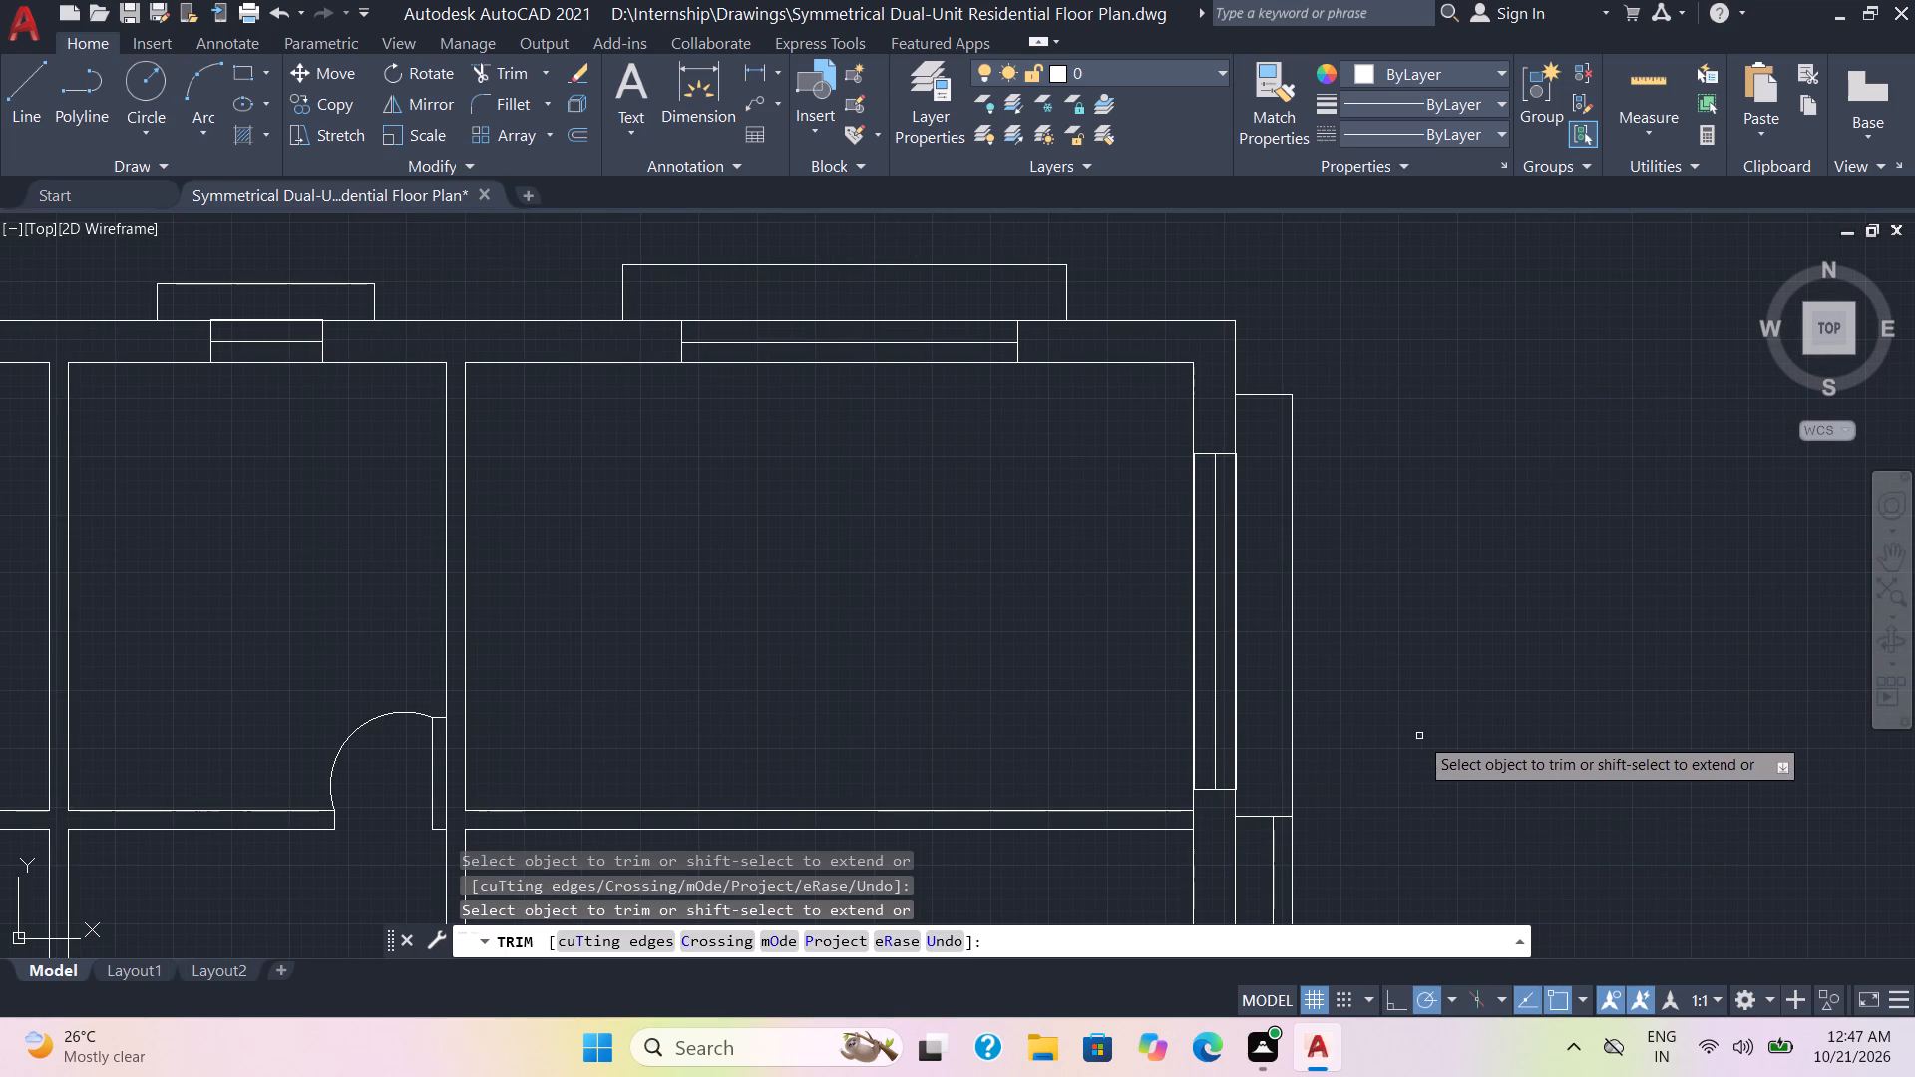
middle_click_drag(1419, 736, 1482, 372)
left_click_drag(1320, 645, 1398, 644)
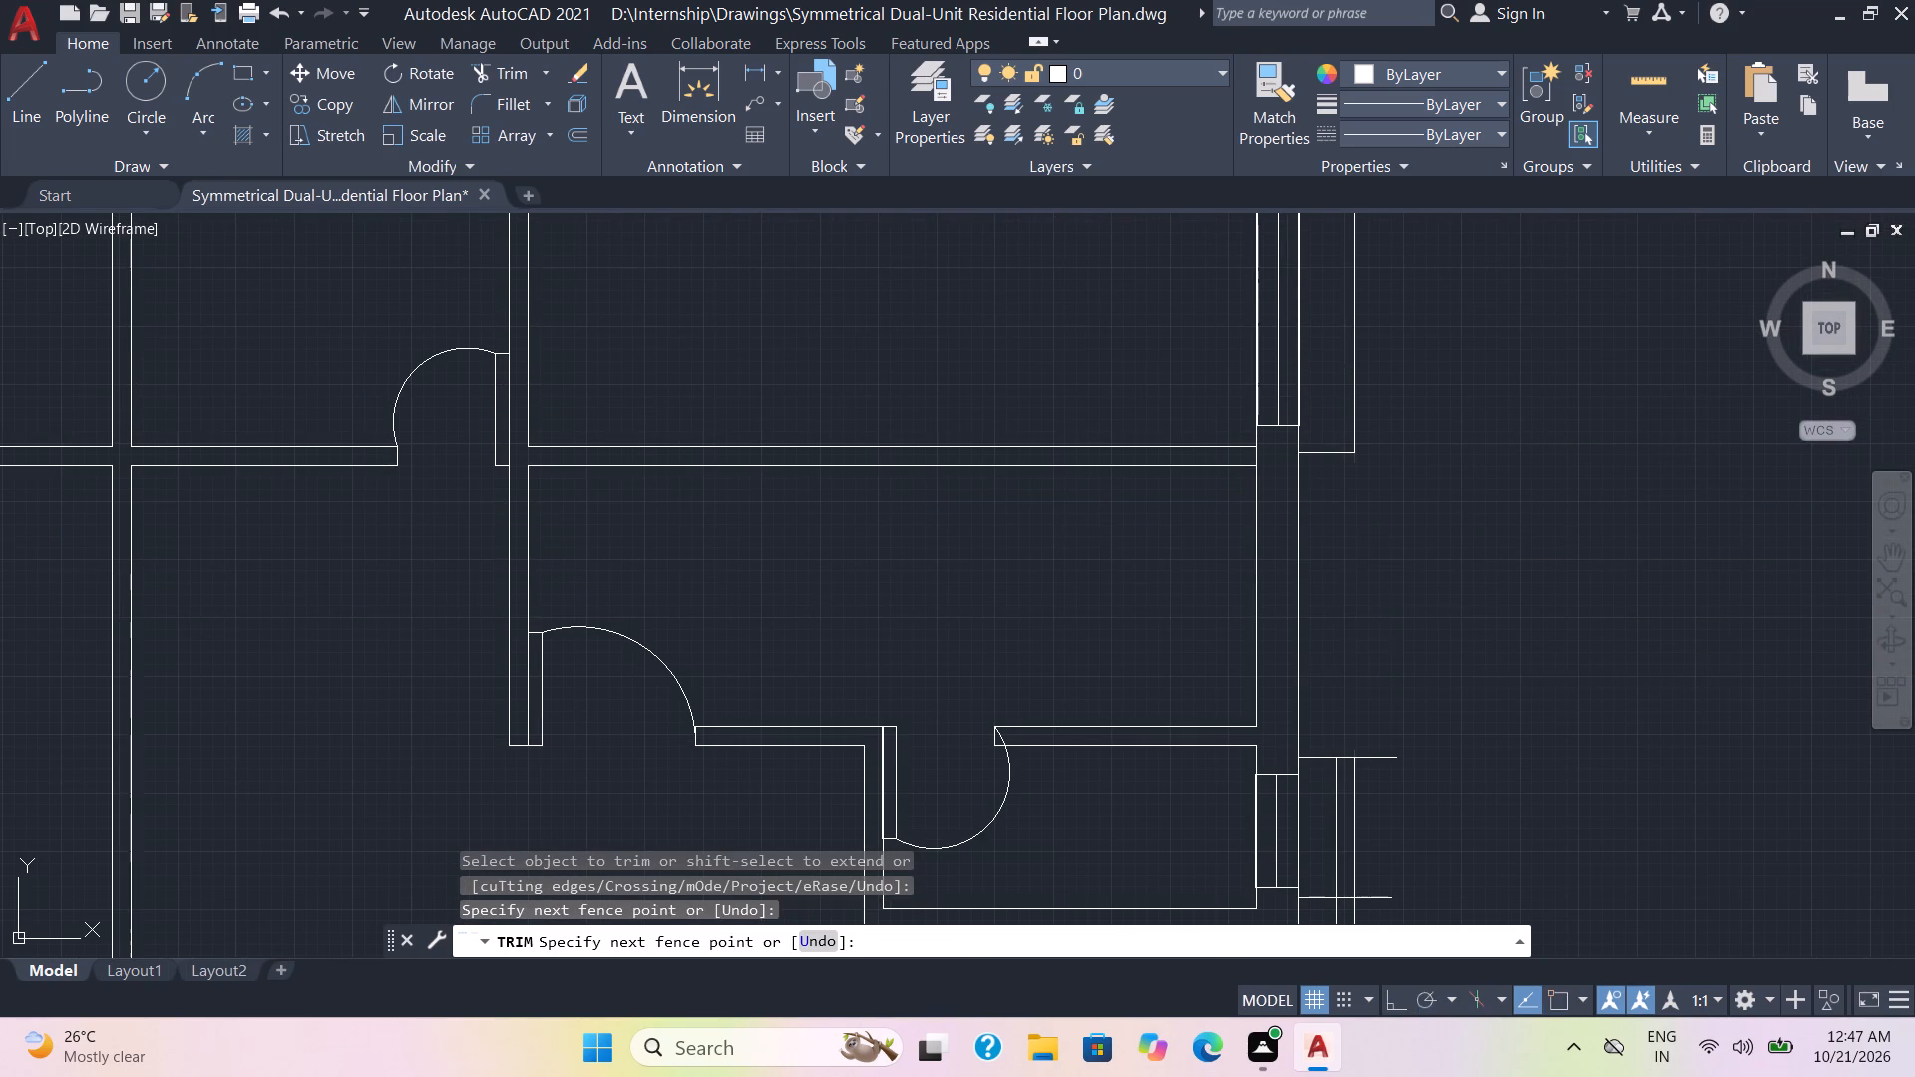
Trim the lines beside the upper small right-wall window into a closed projection bounded by the inner offset line.
middle_click_drag(1400, 644, 1429, 348)
left_click_drag(1380, 509, 1394, 497)
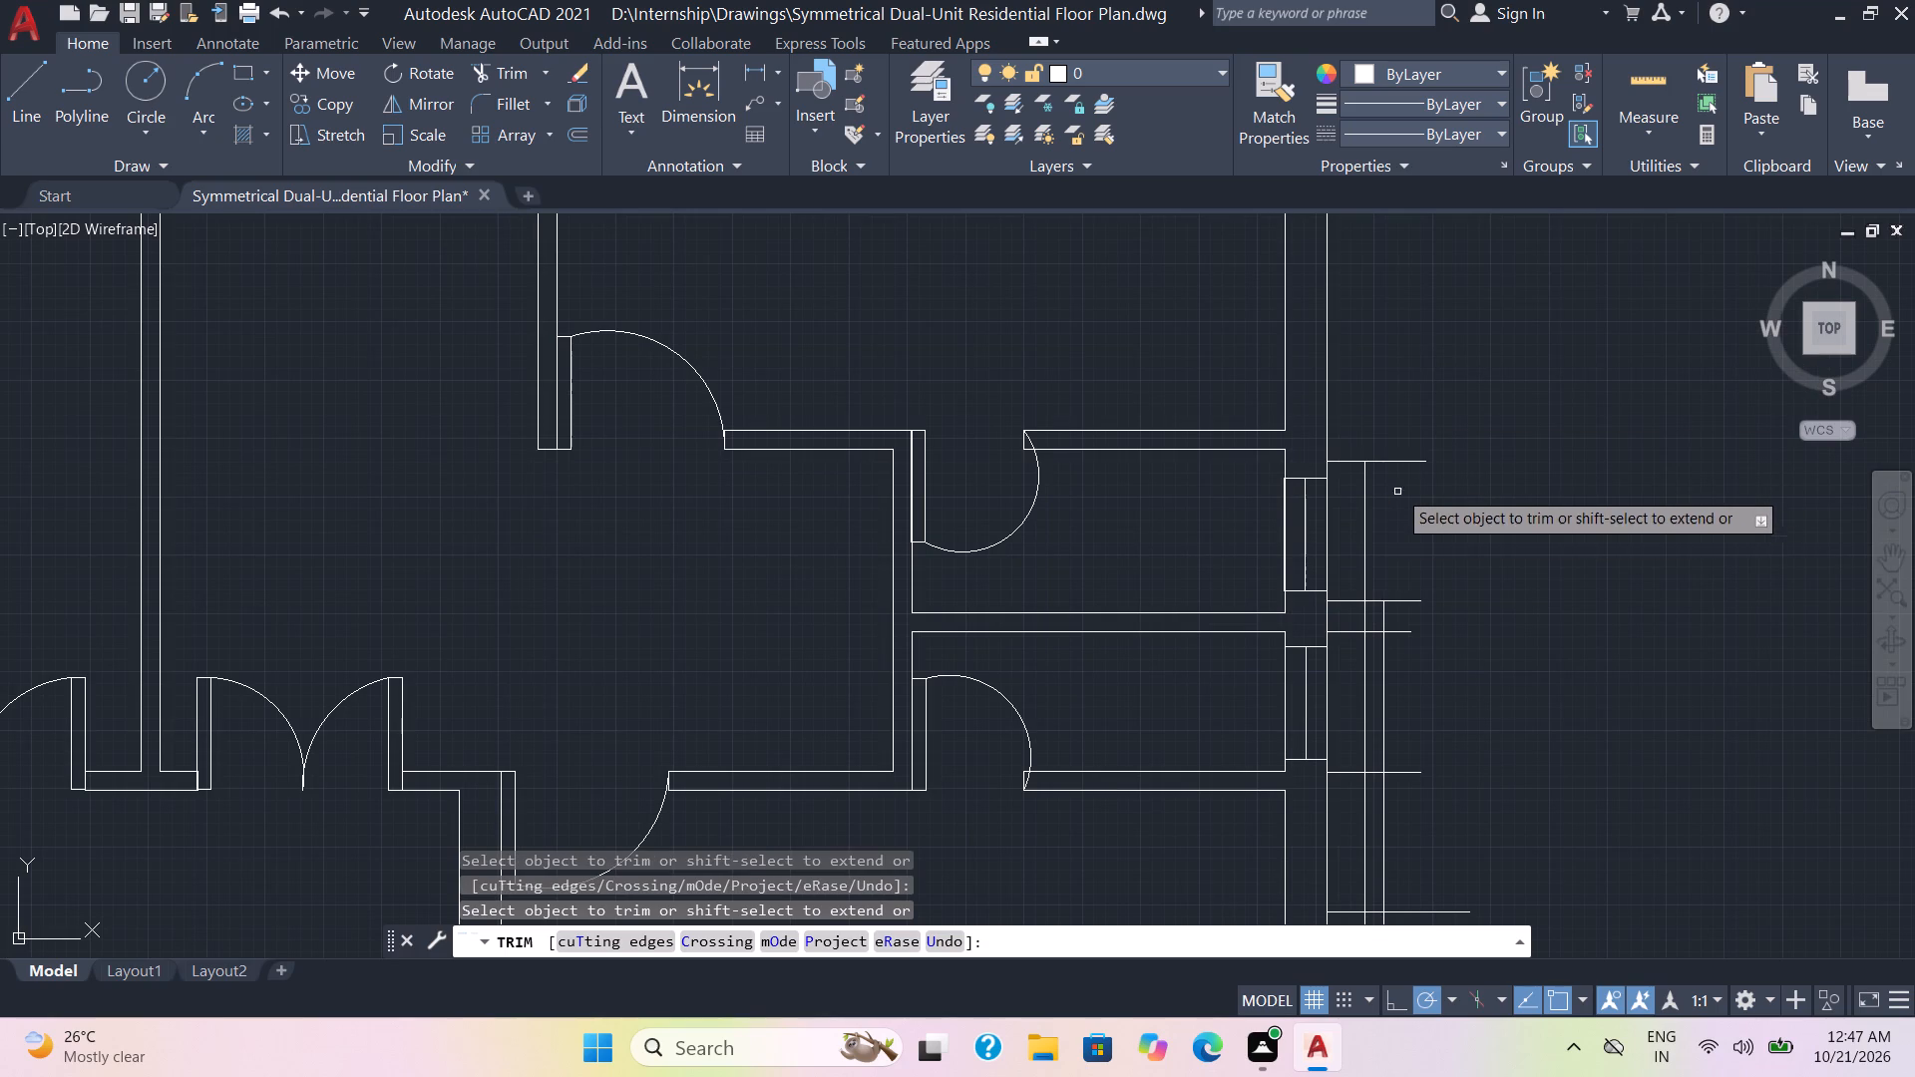
left_click(1408, 464)
left_click(1393, 598)
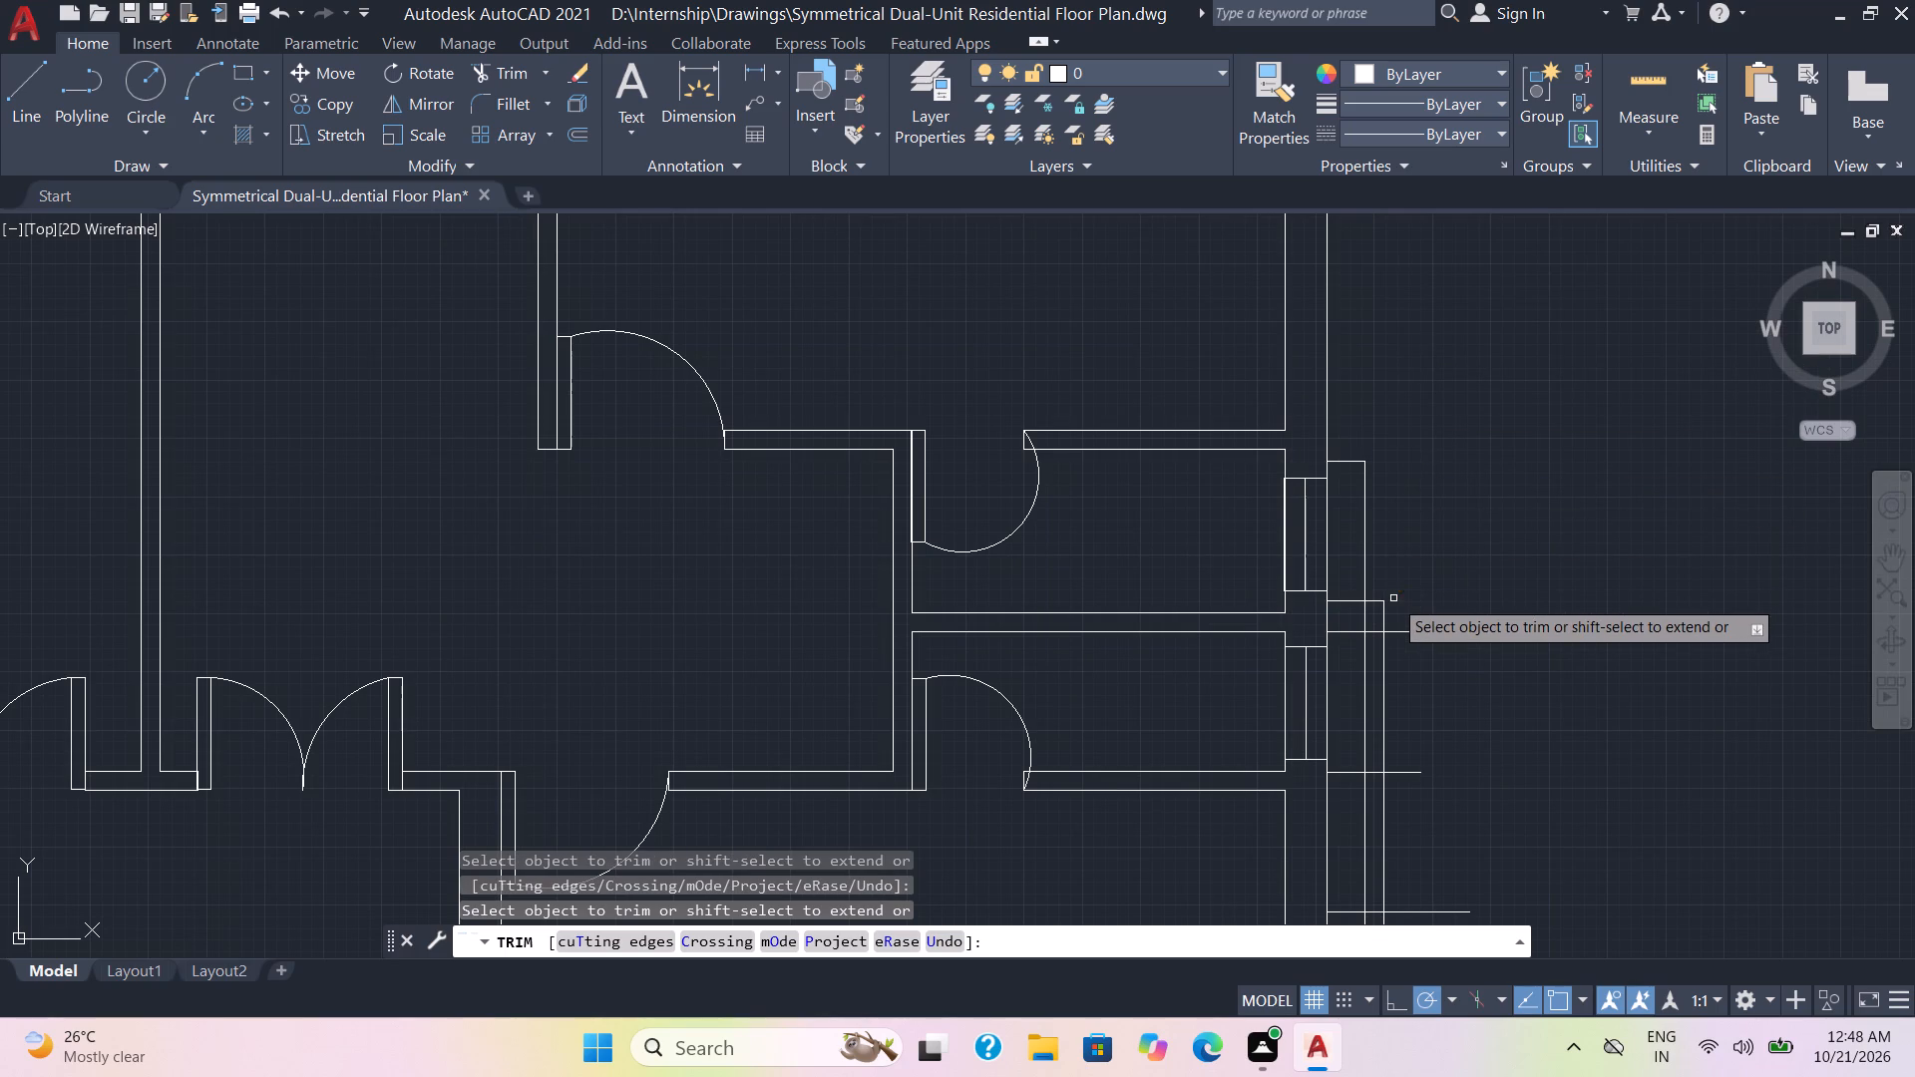
left_click(1374, 603)
left_click_drag(1361, 622, 1408, 617)
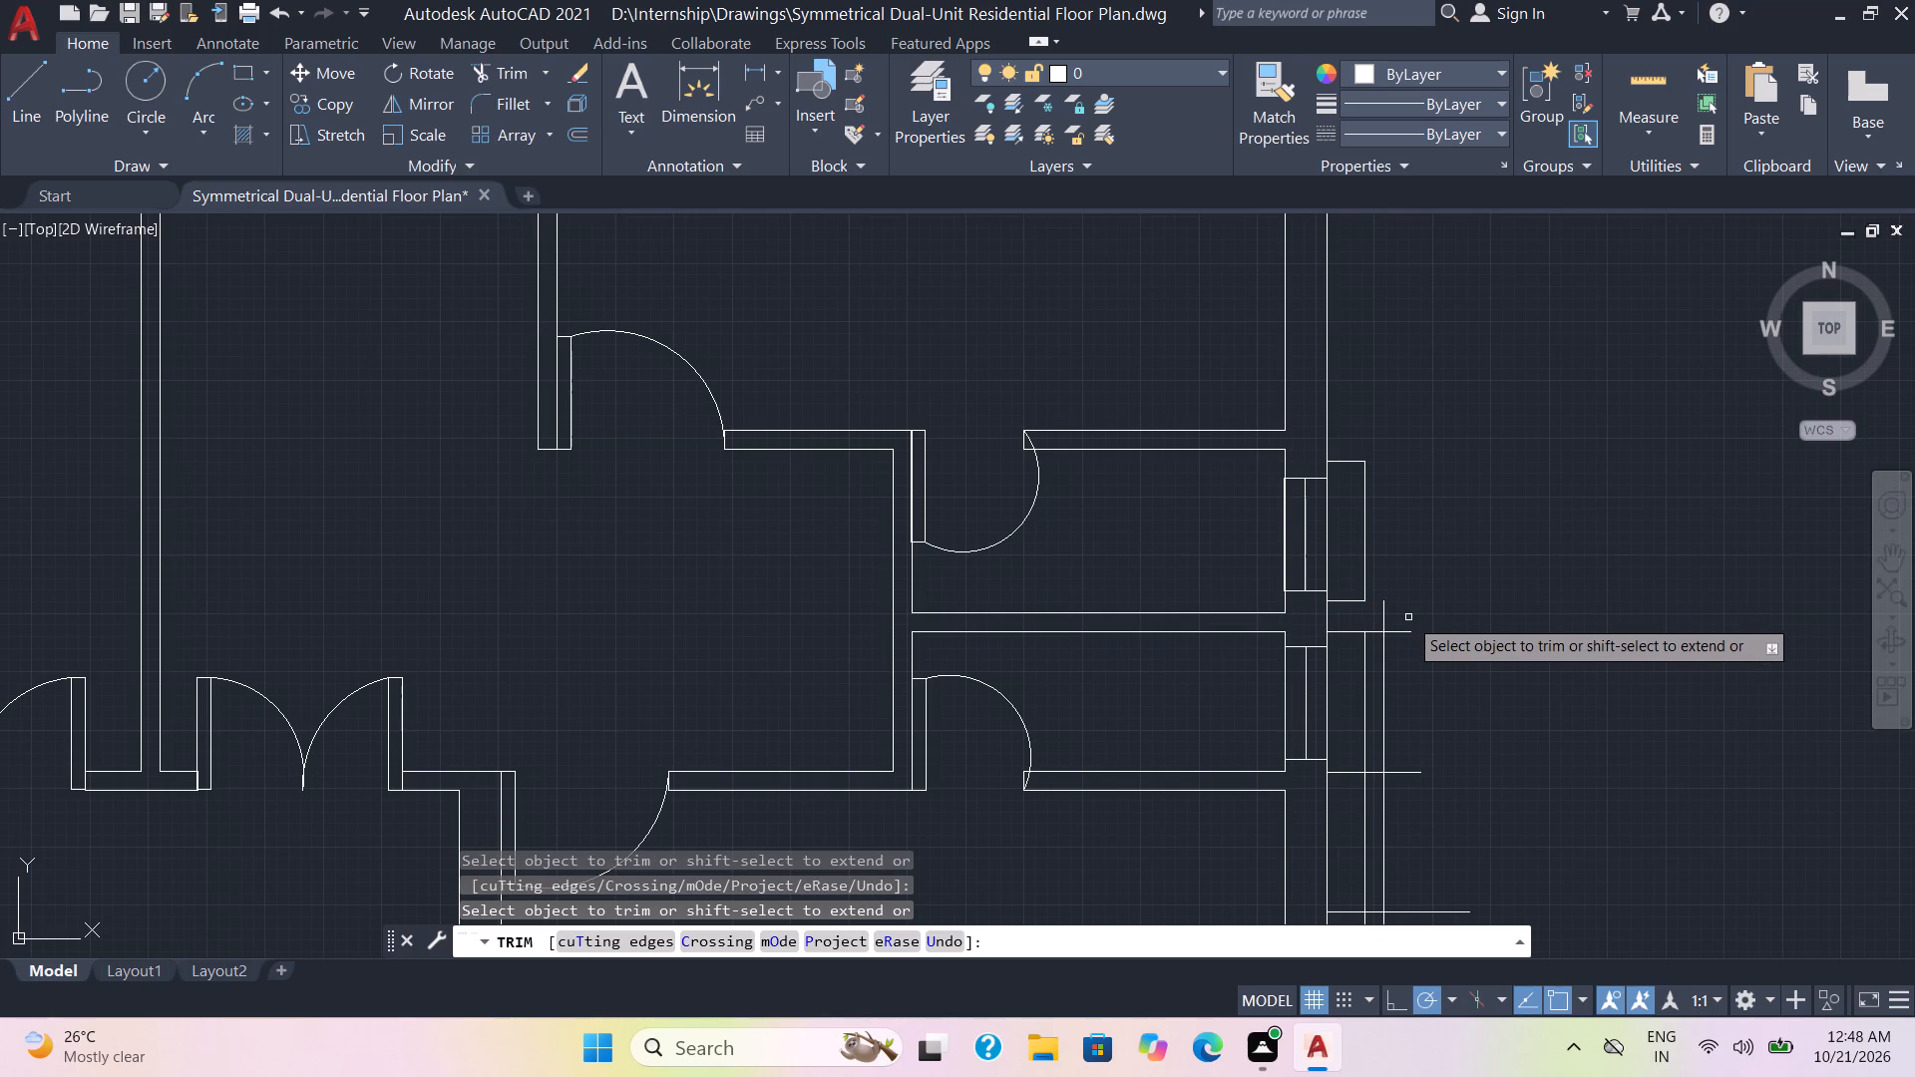
left_click_drag(1408, 617, 1409, 617)
left_click(1384, 612)
Trim the lines beside the lower small right-wall window into a closed projection bounded by the inner offset line.
left_click(1393, 630)
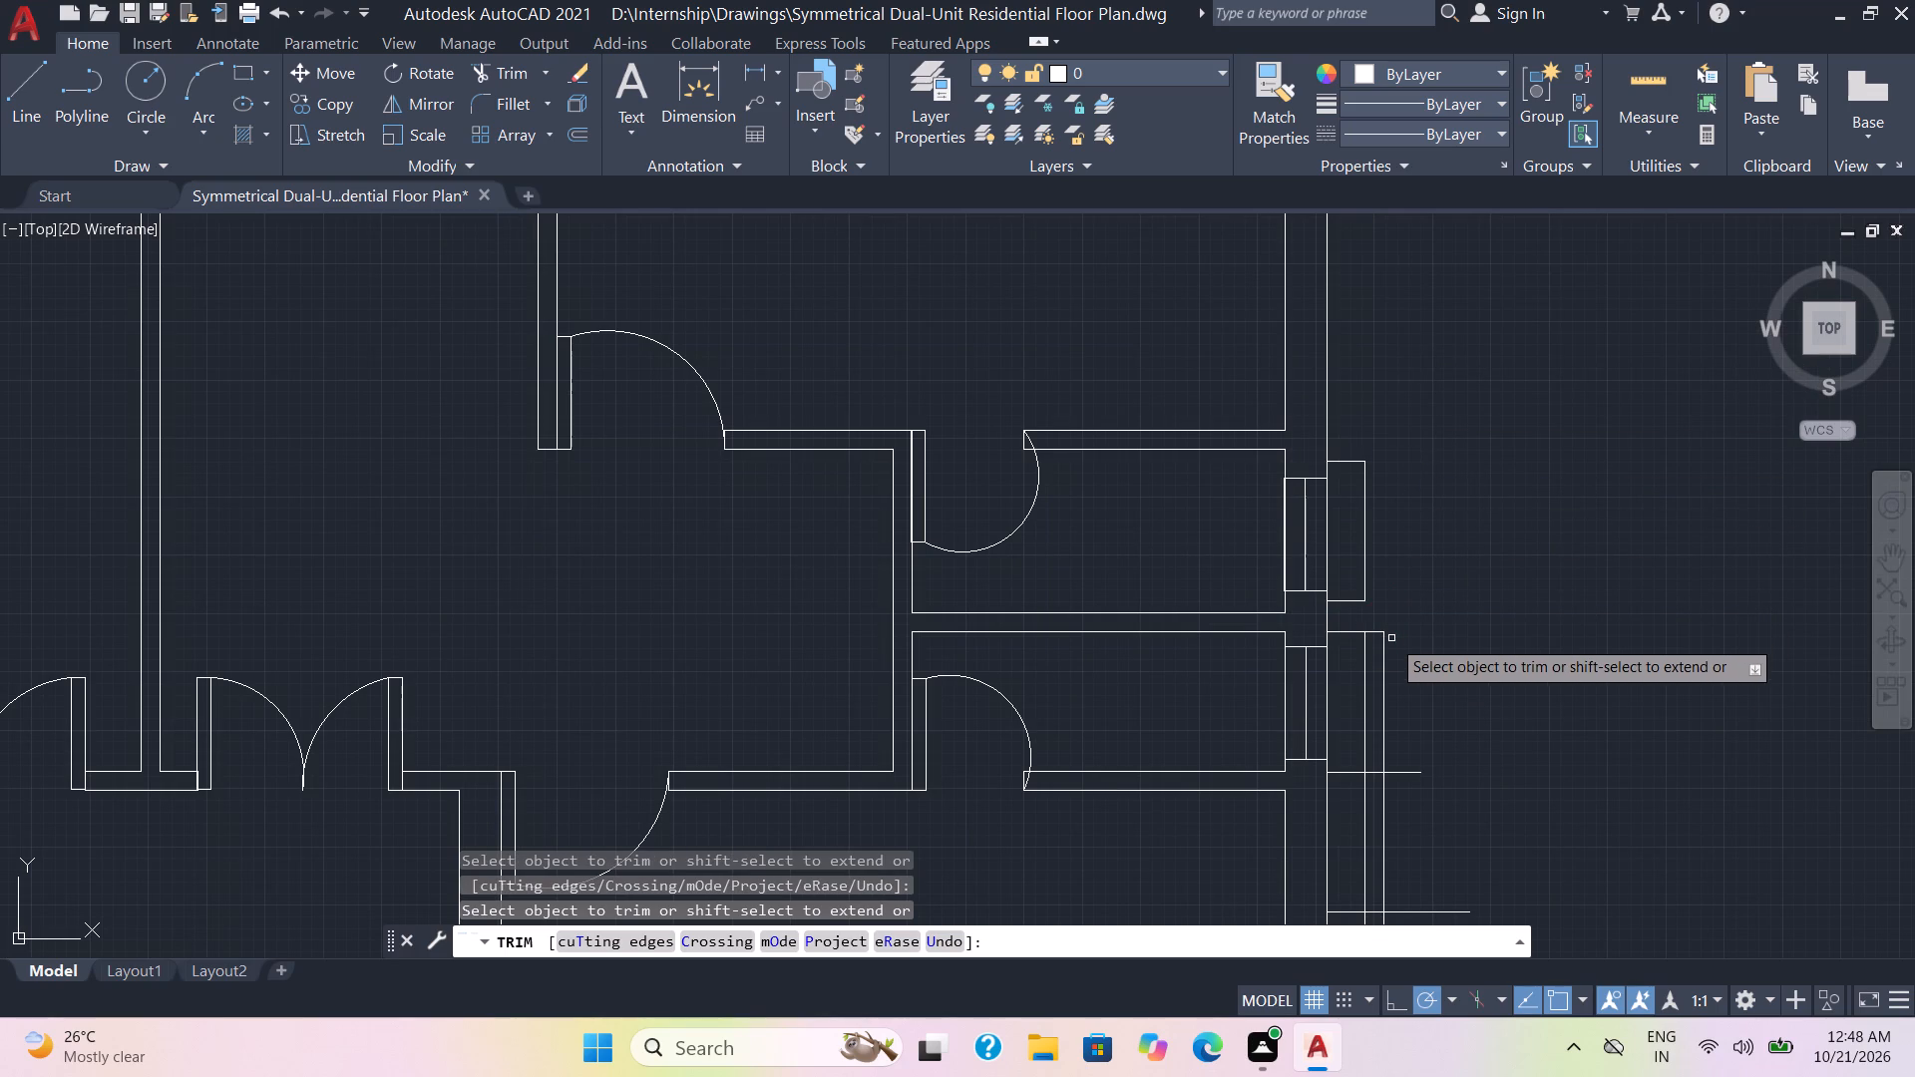
left_click(1385, 666)
left_click(1382, 634)
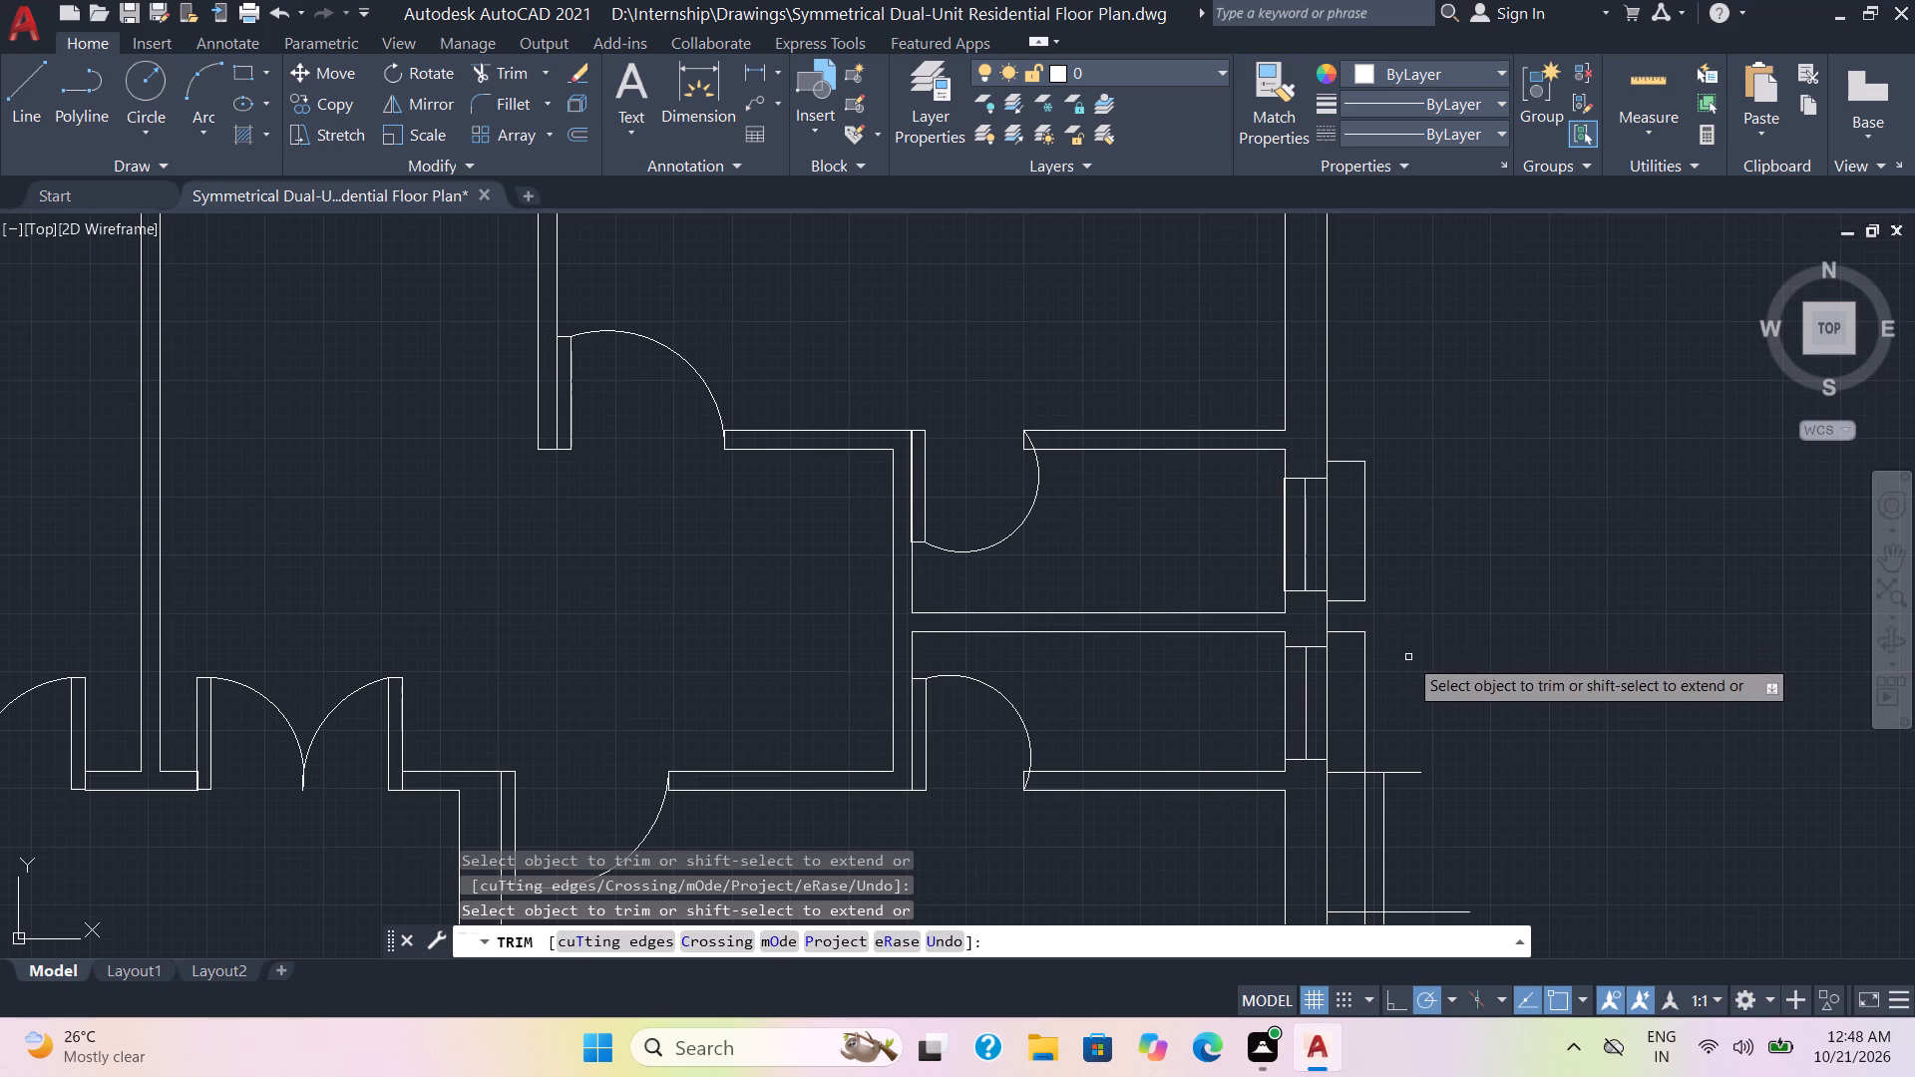
middle_click_drag(1409, 658, 1483, 363)
left_click(1484, 476)
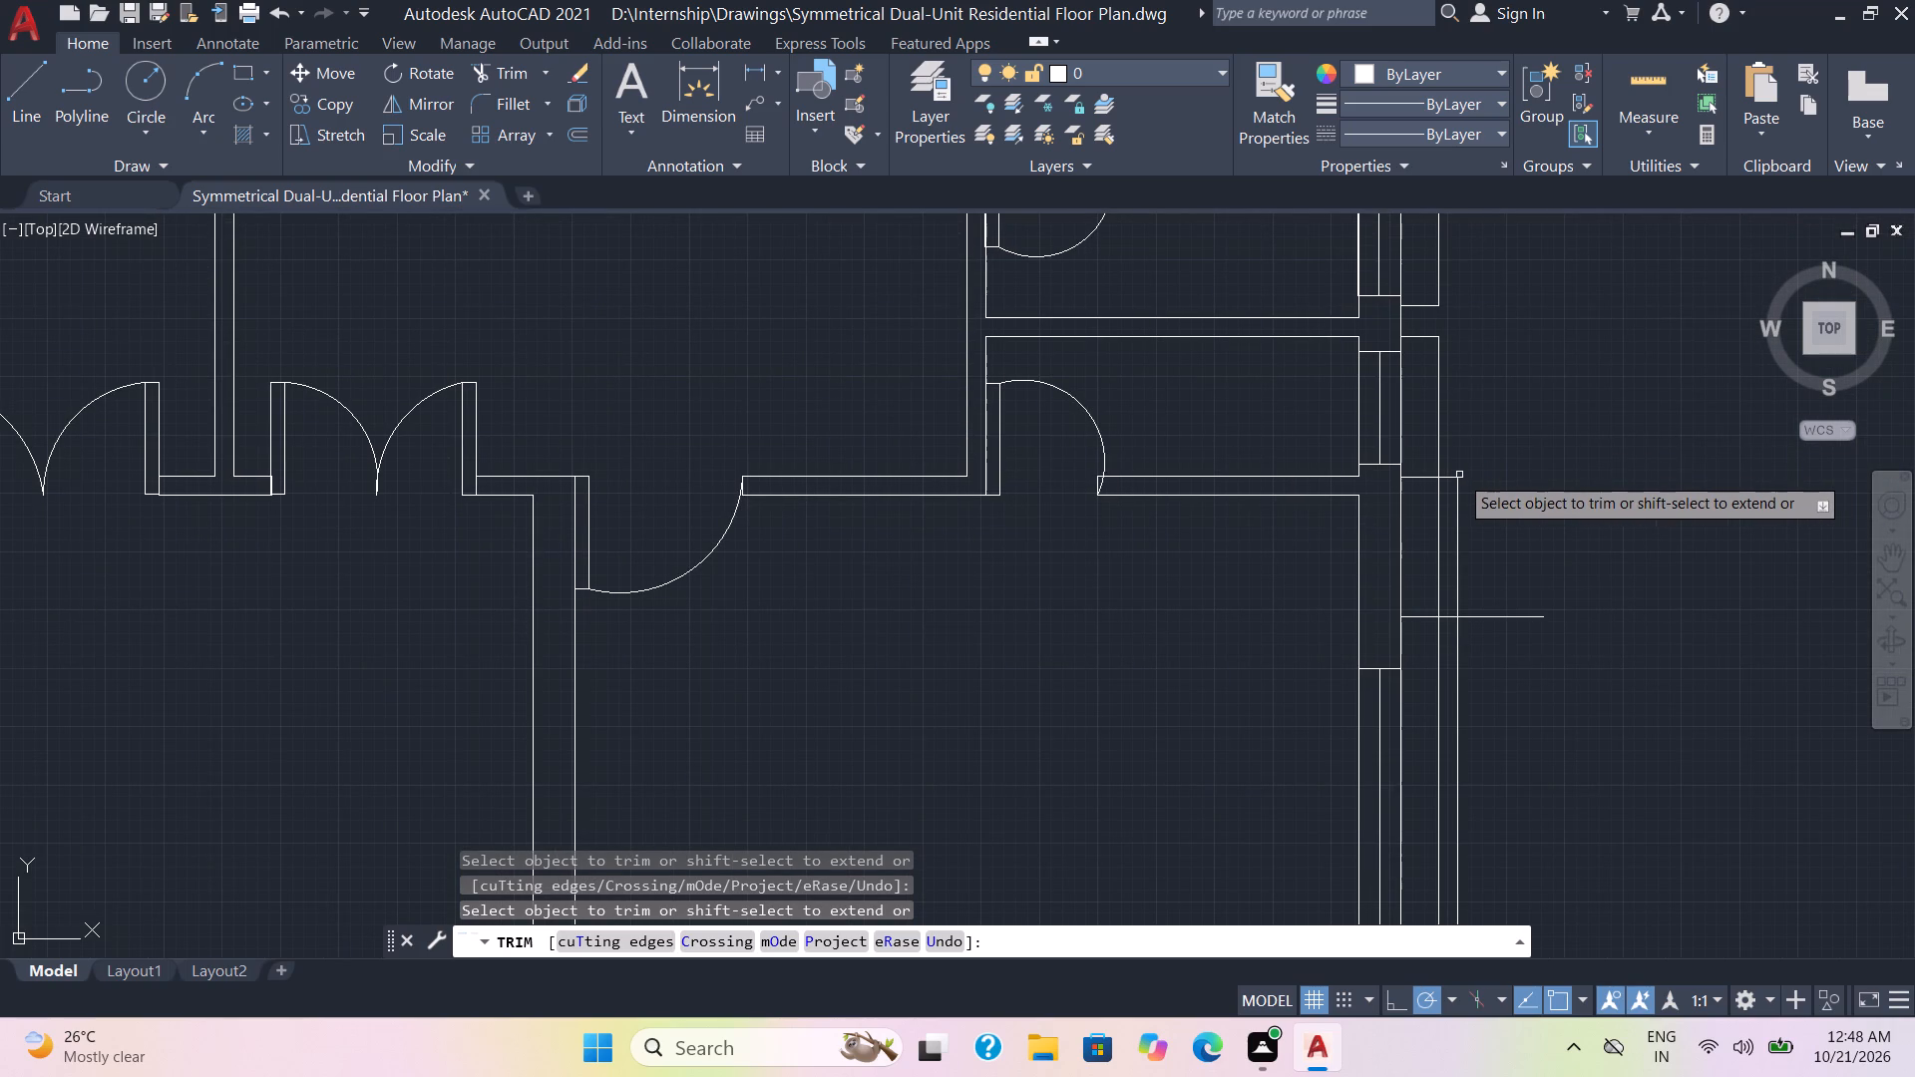
left_click(1452, 479)
left_click_drag(1459, 512, 1436, 544)
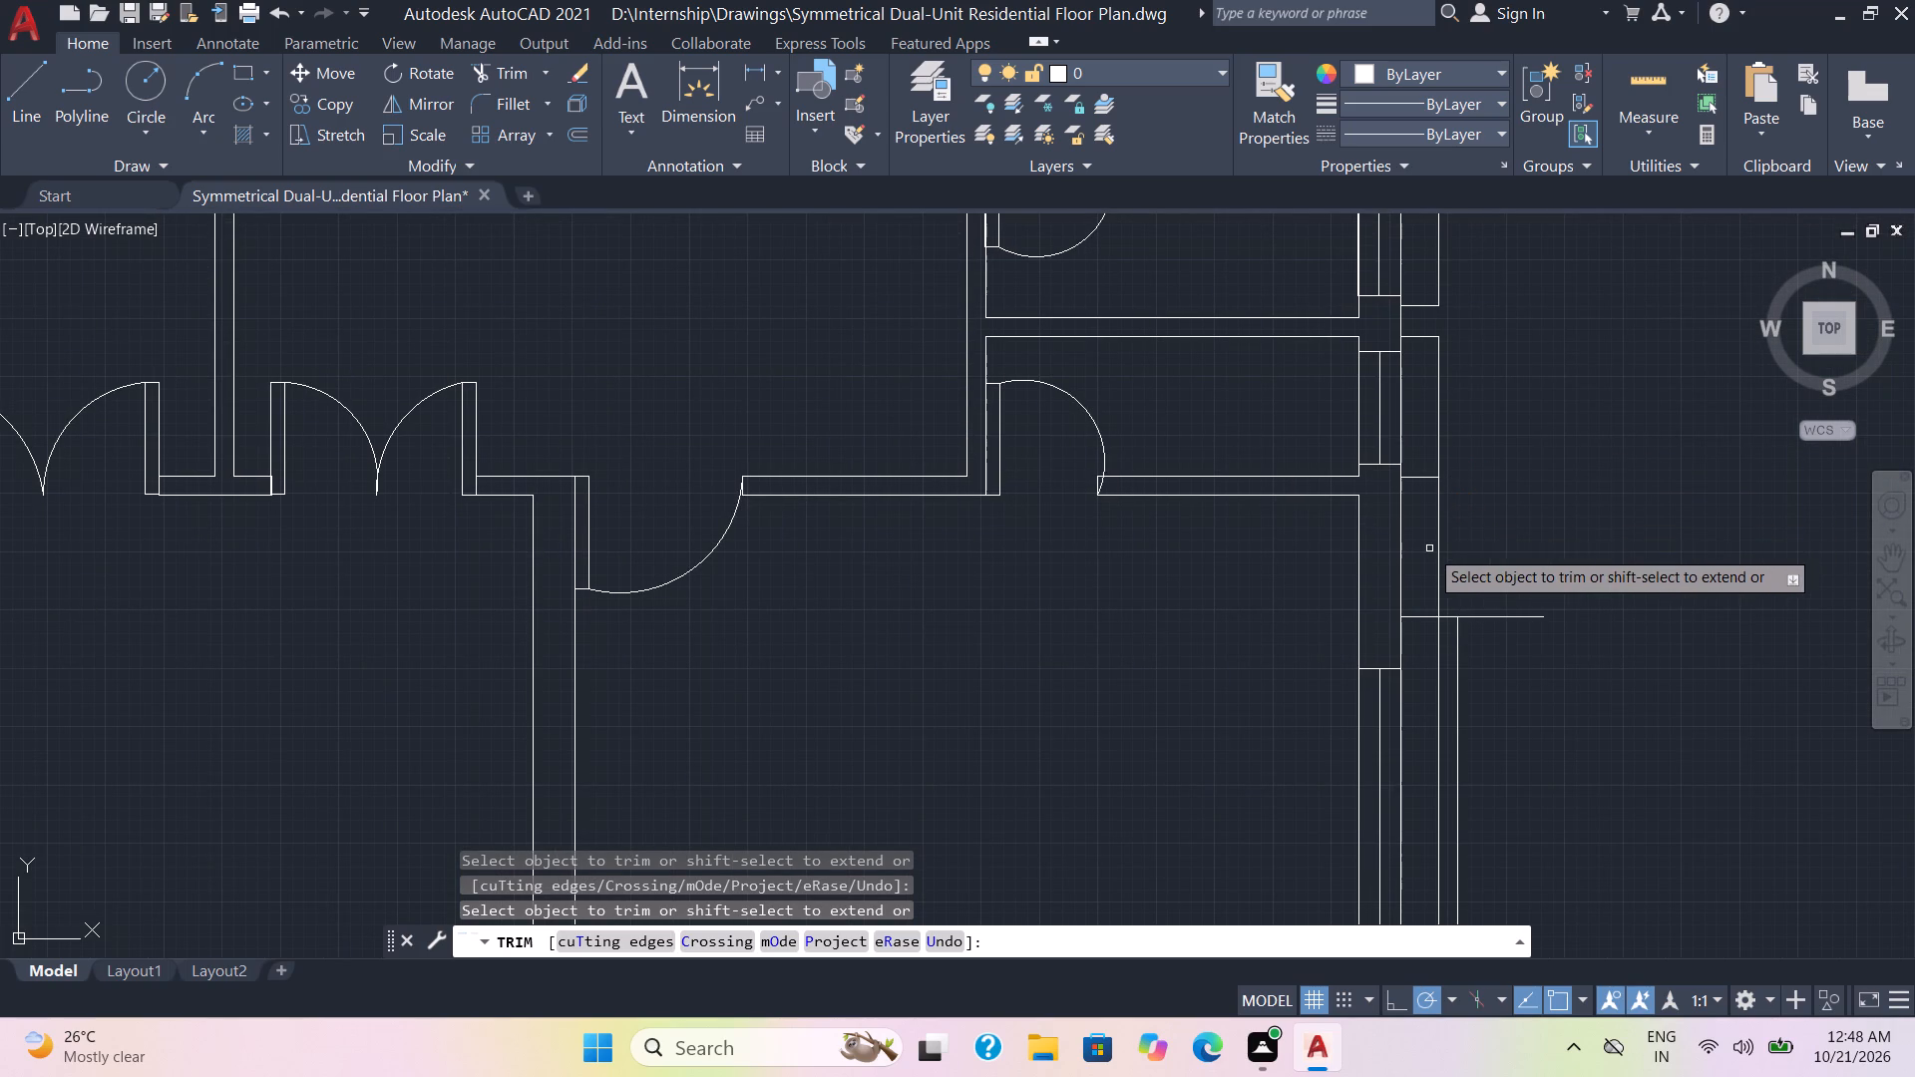
left_click_drag(1430, 548, 1487, 548)
Trim the lines beside the lower-right room's right-wall window into a closed projection, keeping the outer offset line.
left_click(1496, 616)
middle_click_drag(1498, 671, 1502, 664)
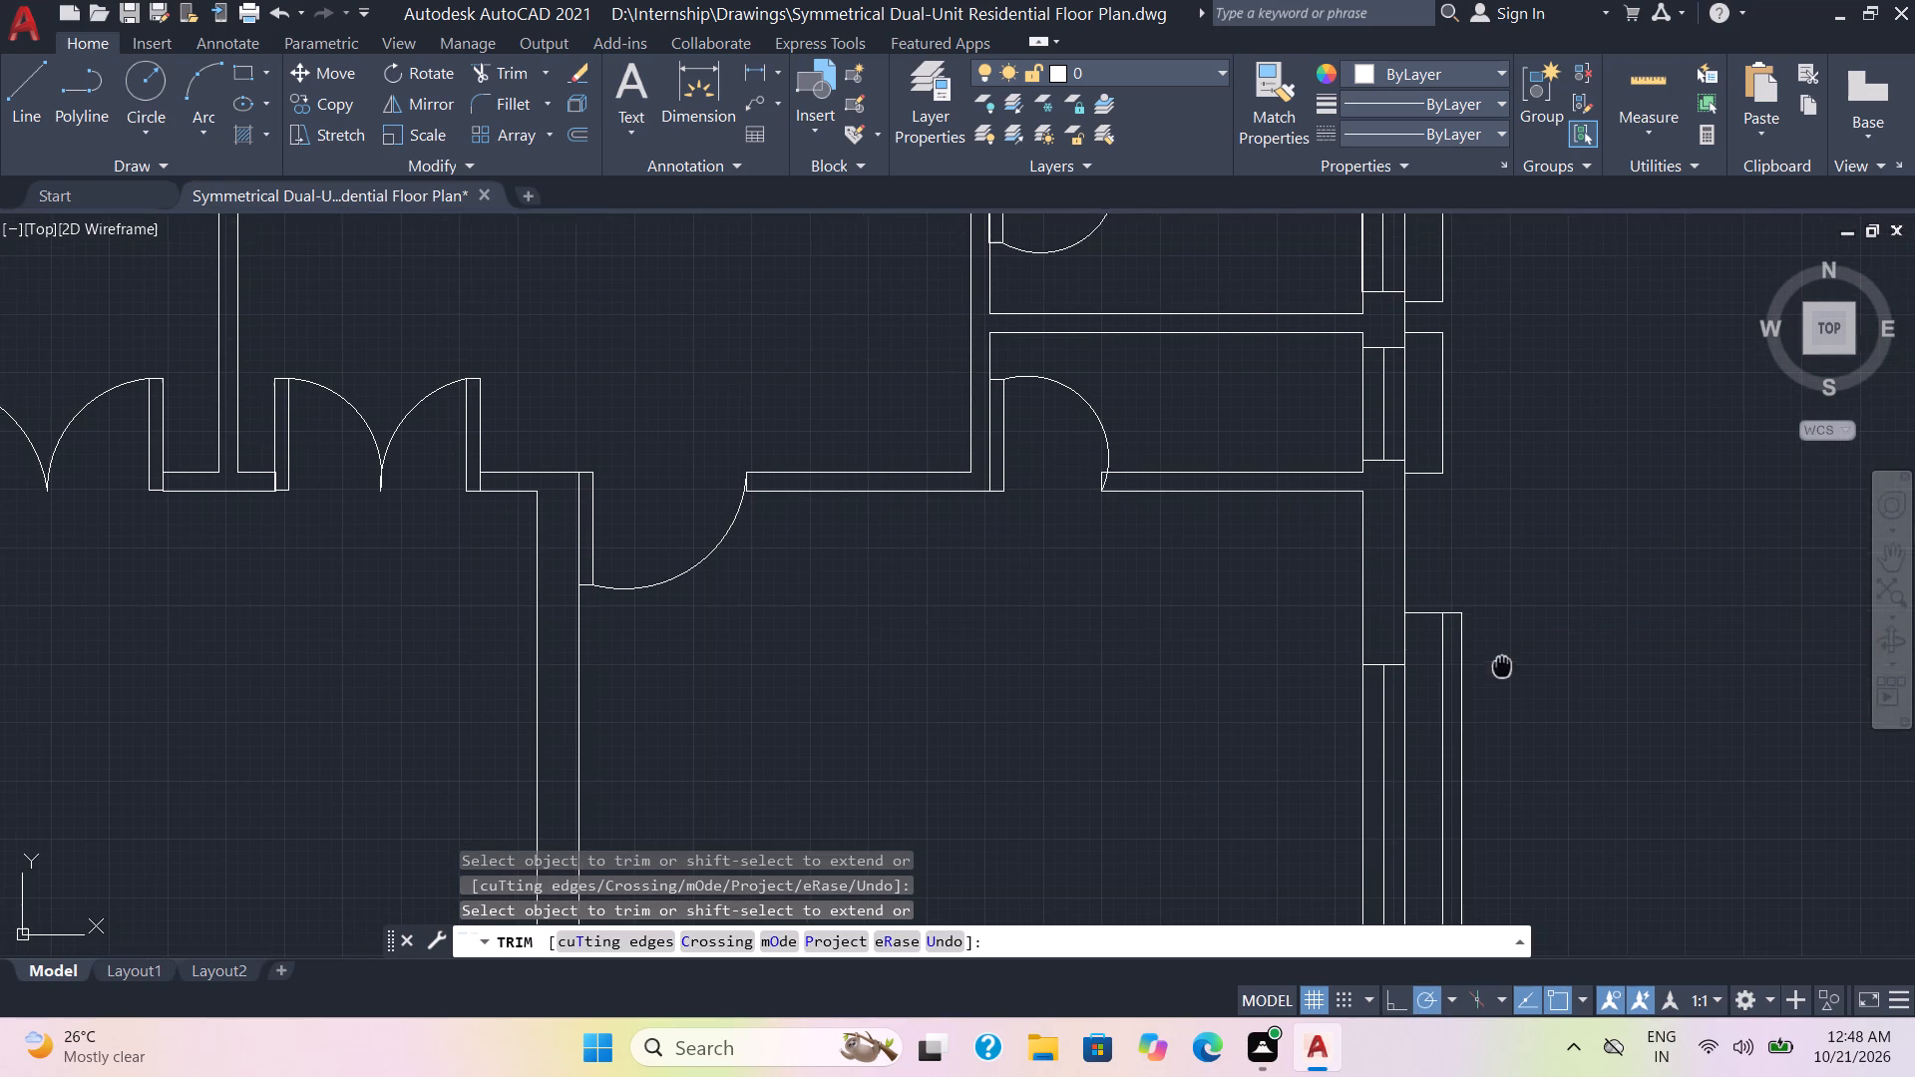
middle_click_drag(1502, 664, 1499, 336)
left_click(1438, 439)
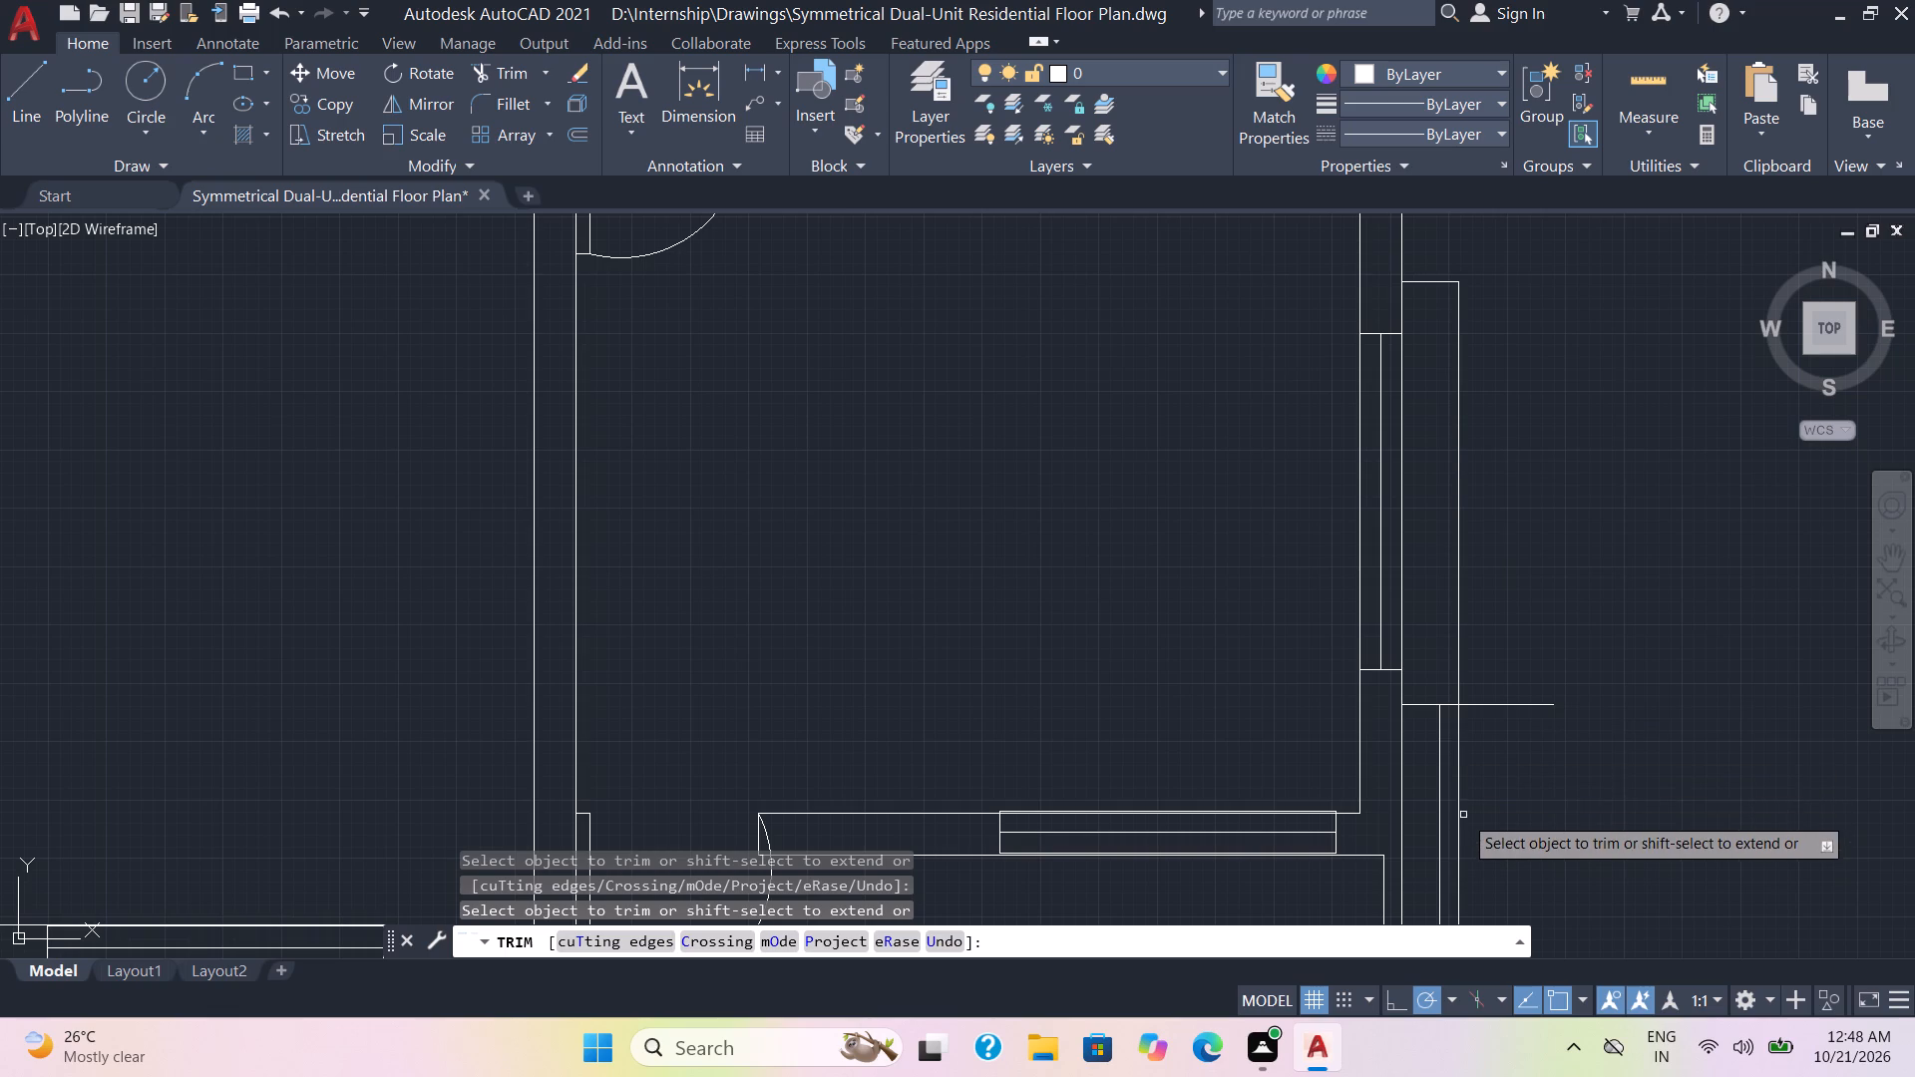
left_click_drag(1431, 790, 1526, 682)
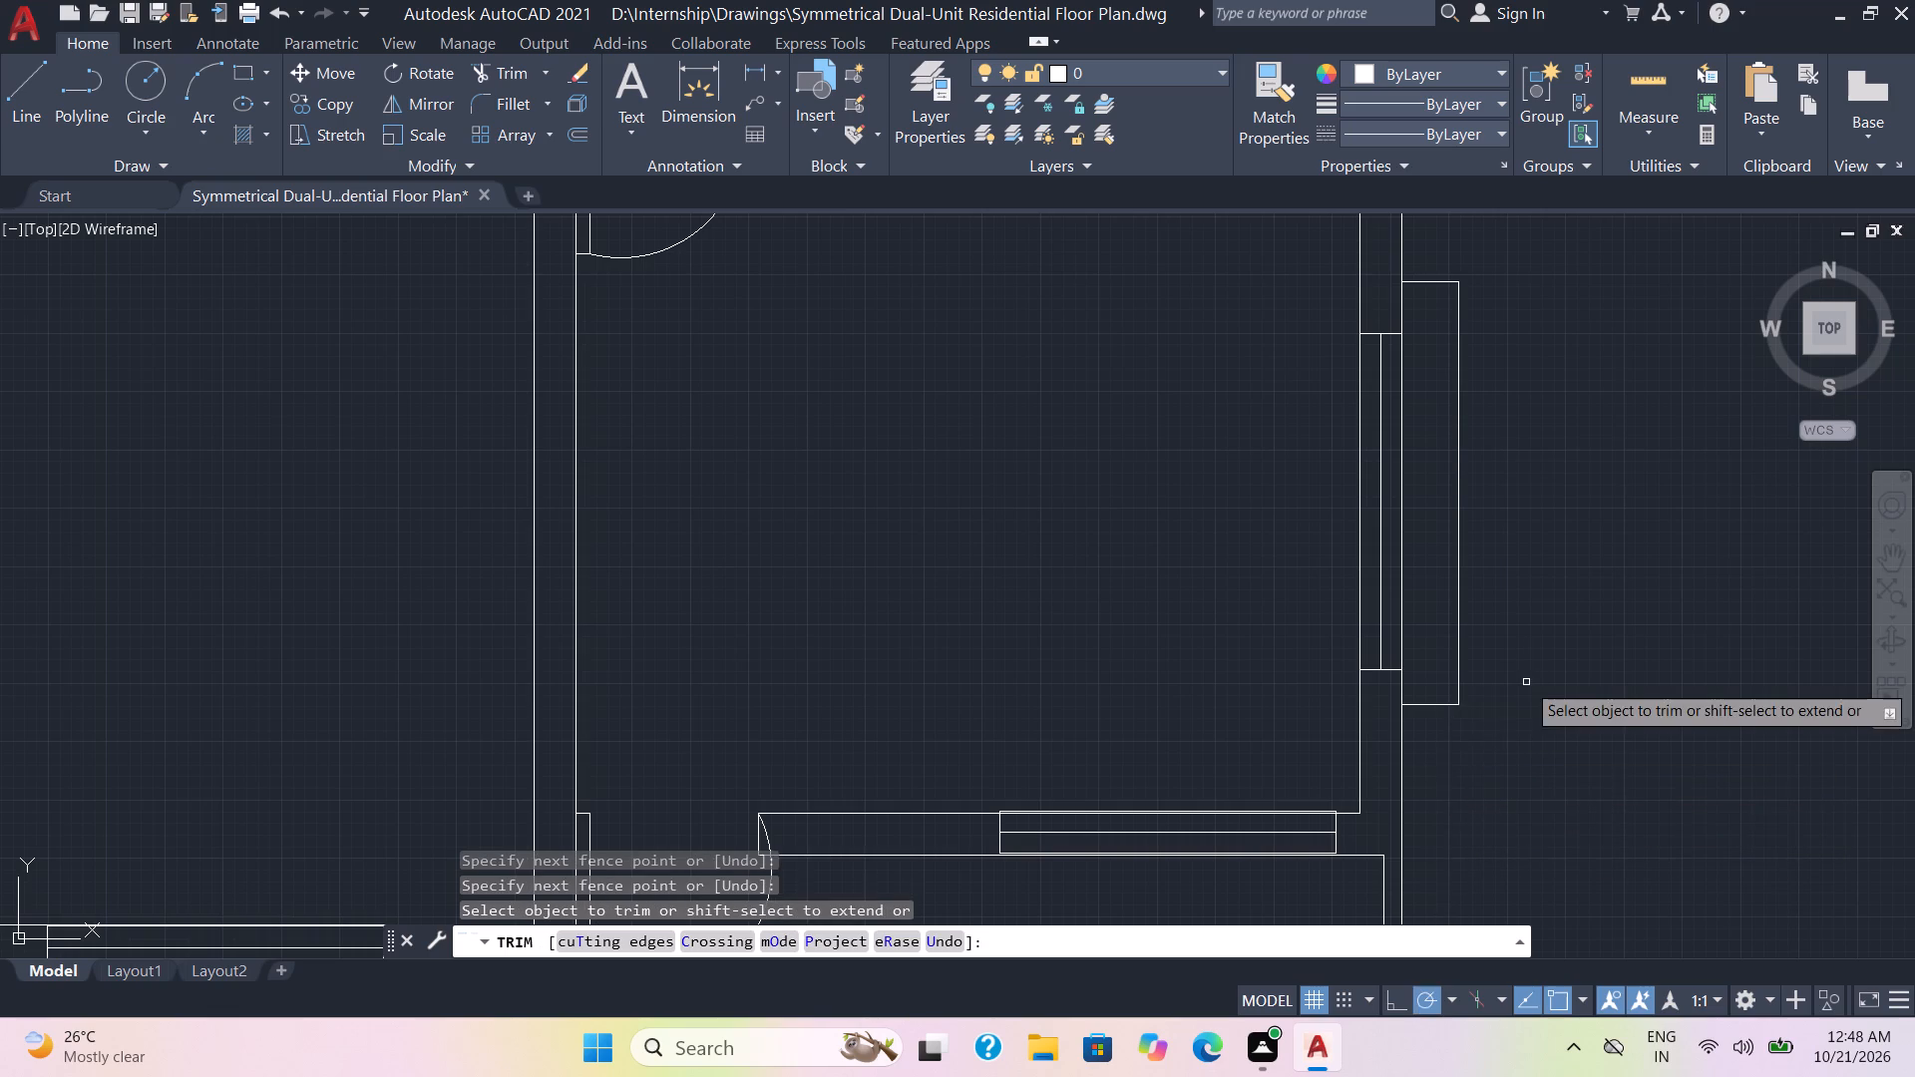
Offset the outer edges of the two small left-wall window projections 4 inches inward, toward the wall.
scroll(1528, 701, "down", 1)
middle_click_drag(1538, 790, 1517, 540)
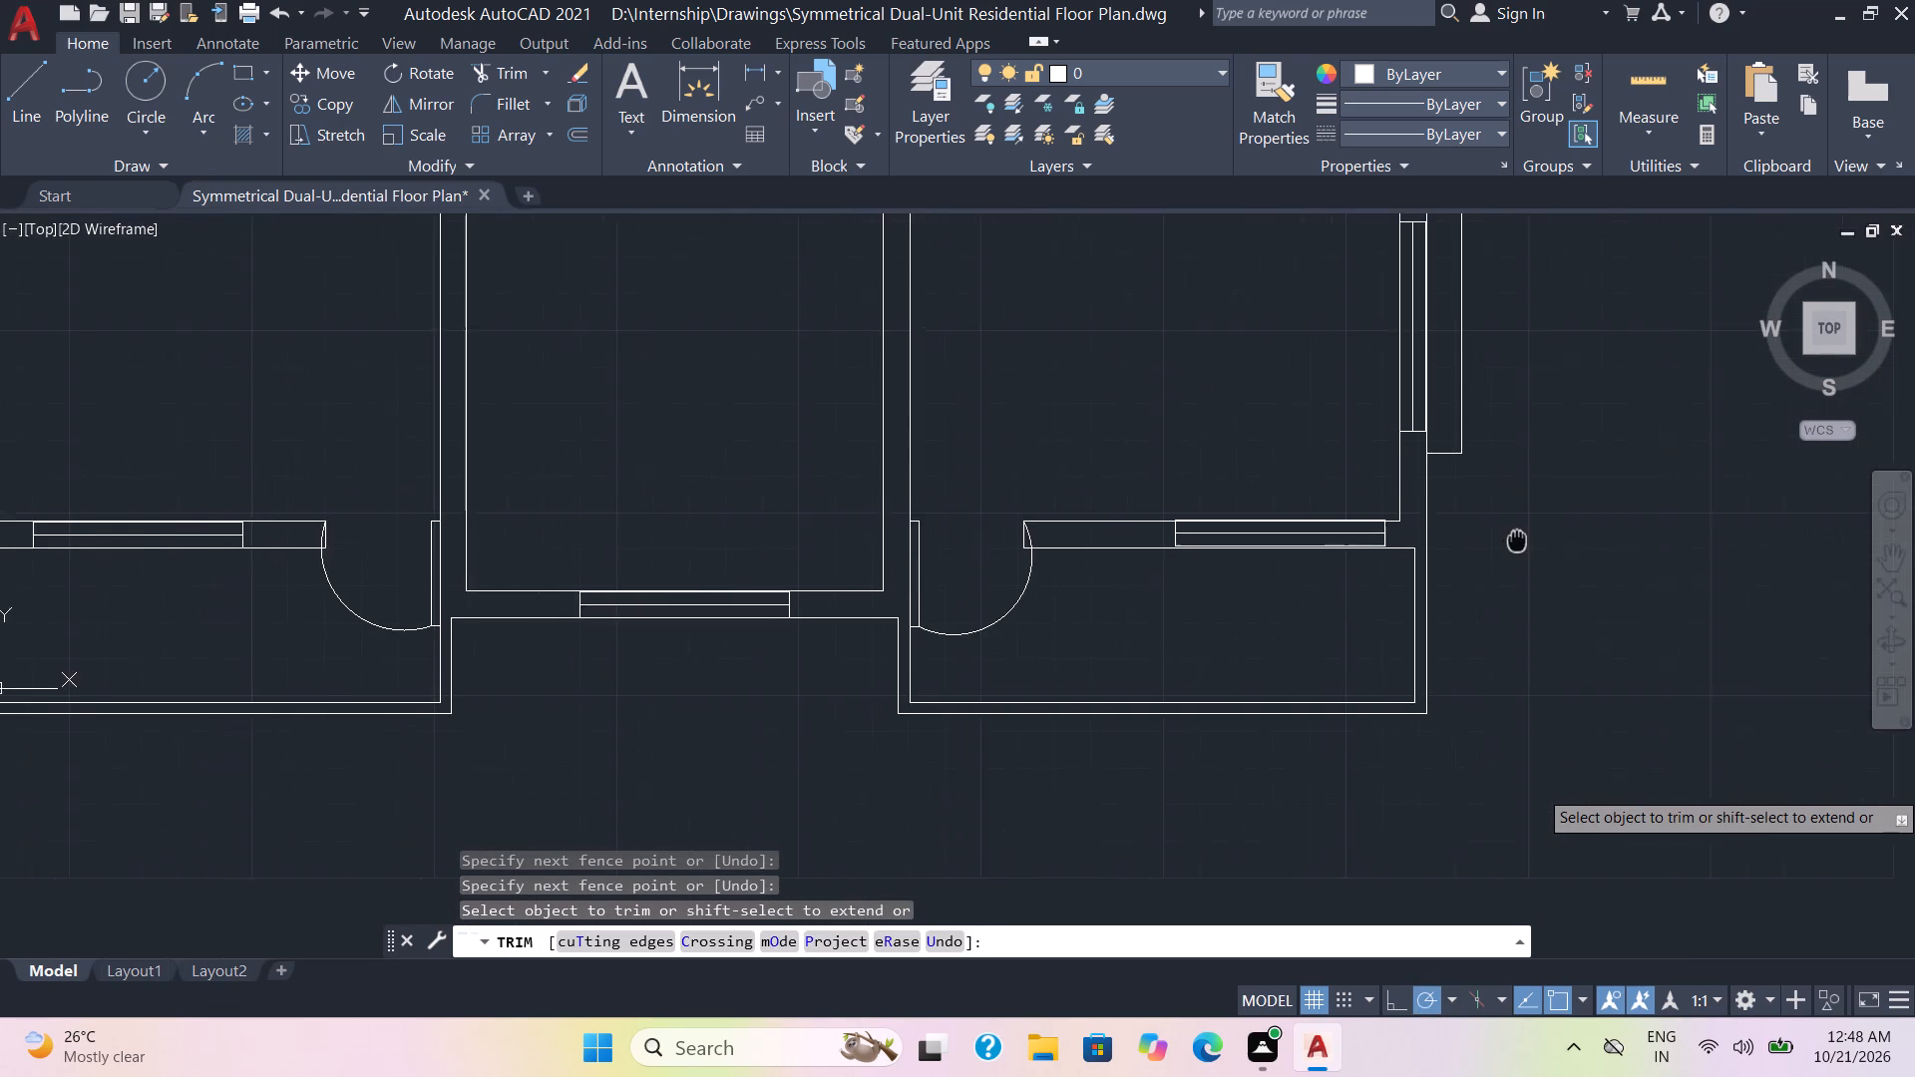
middle_click_drag(1517, 540, 1523, 553)
scroll(1520, 552, "down", 1)
middle_click_drag(708, 424, 994, 535)
scroll(709, 424, "down", 1)
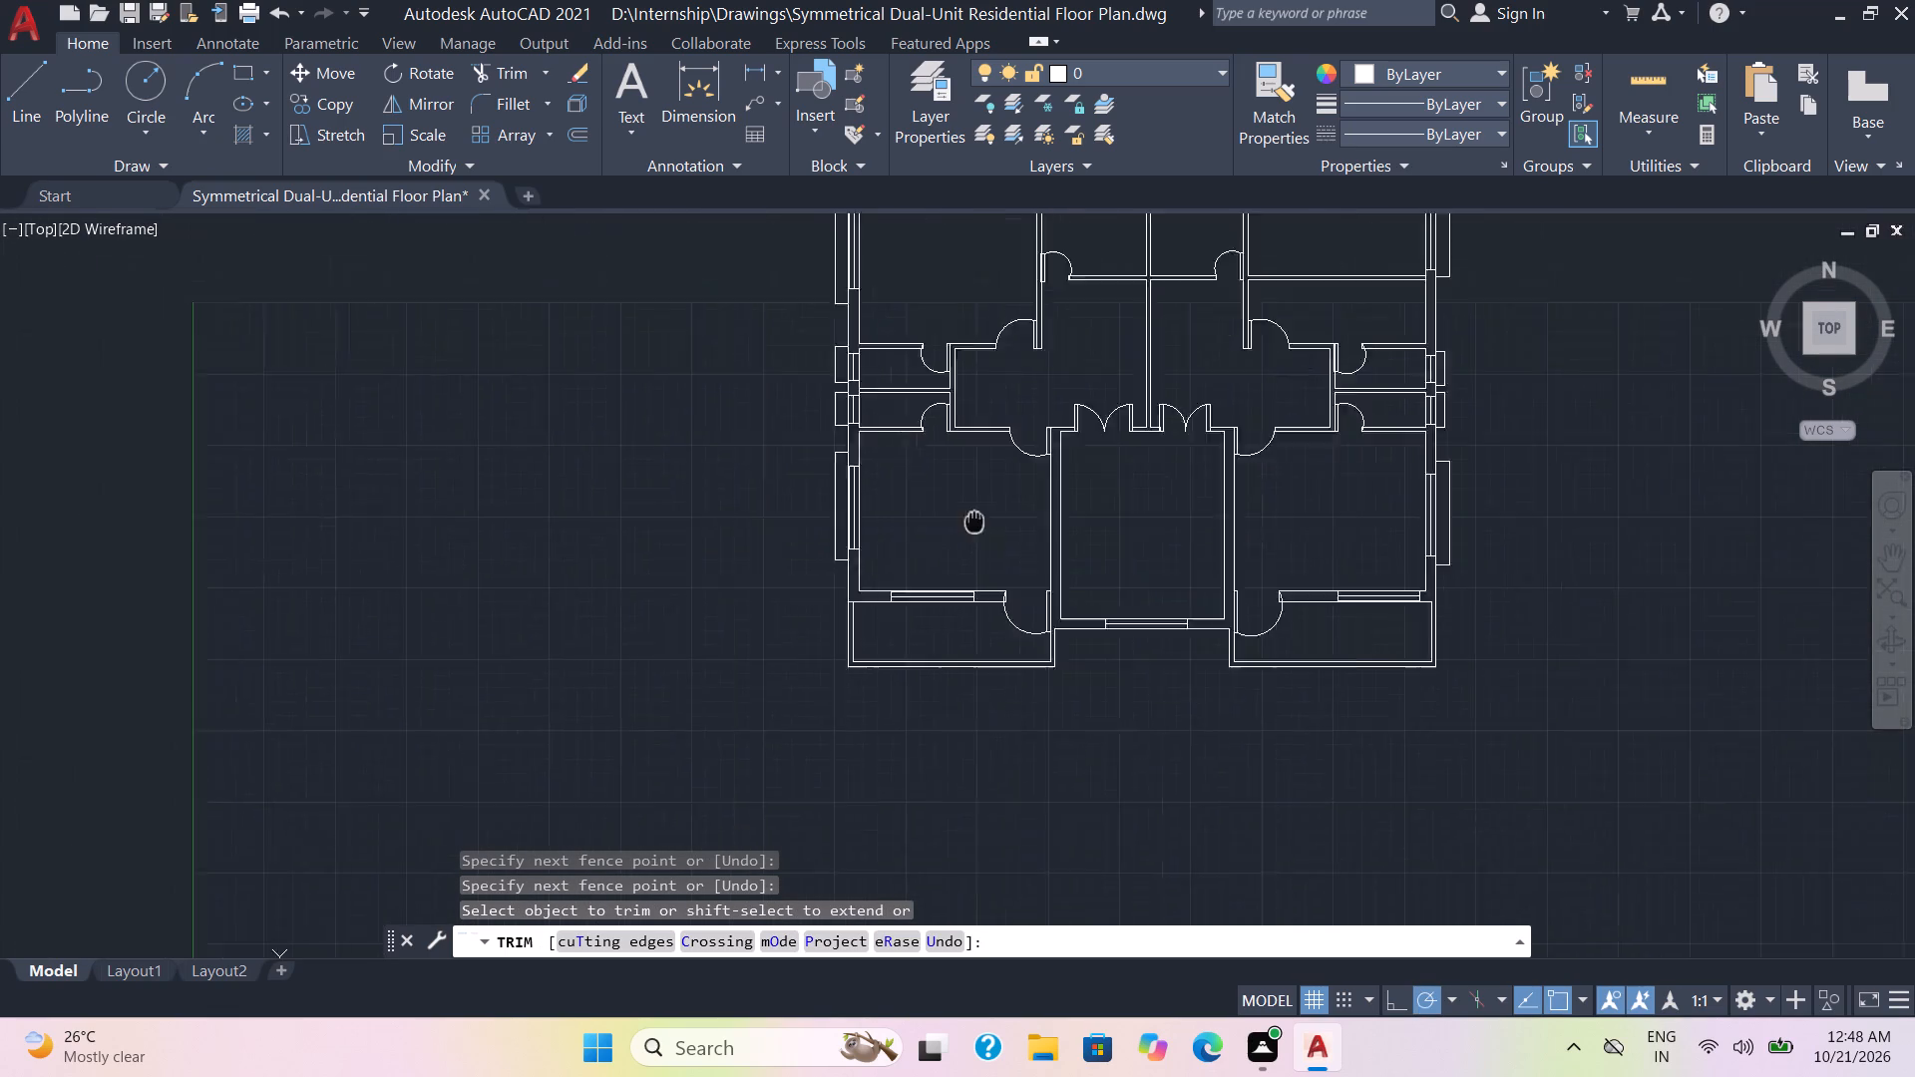
middle_click_drag(994, 535, 1071, 629)
scroll(859, 577, "up", 3)
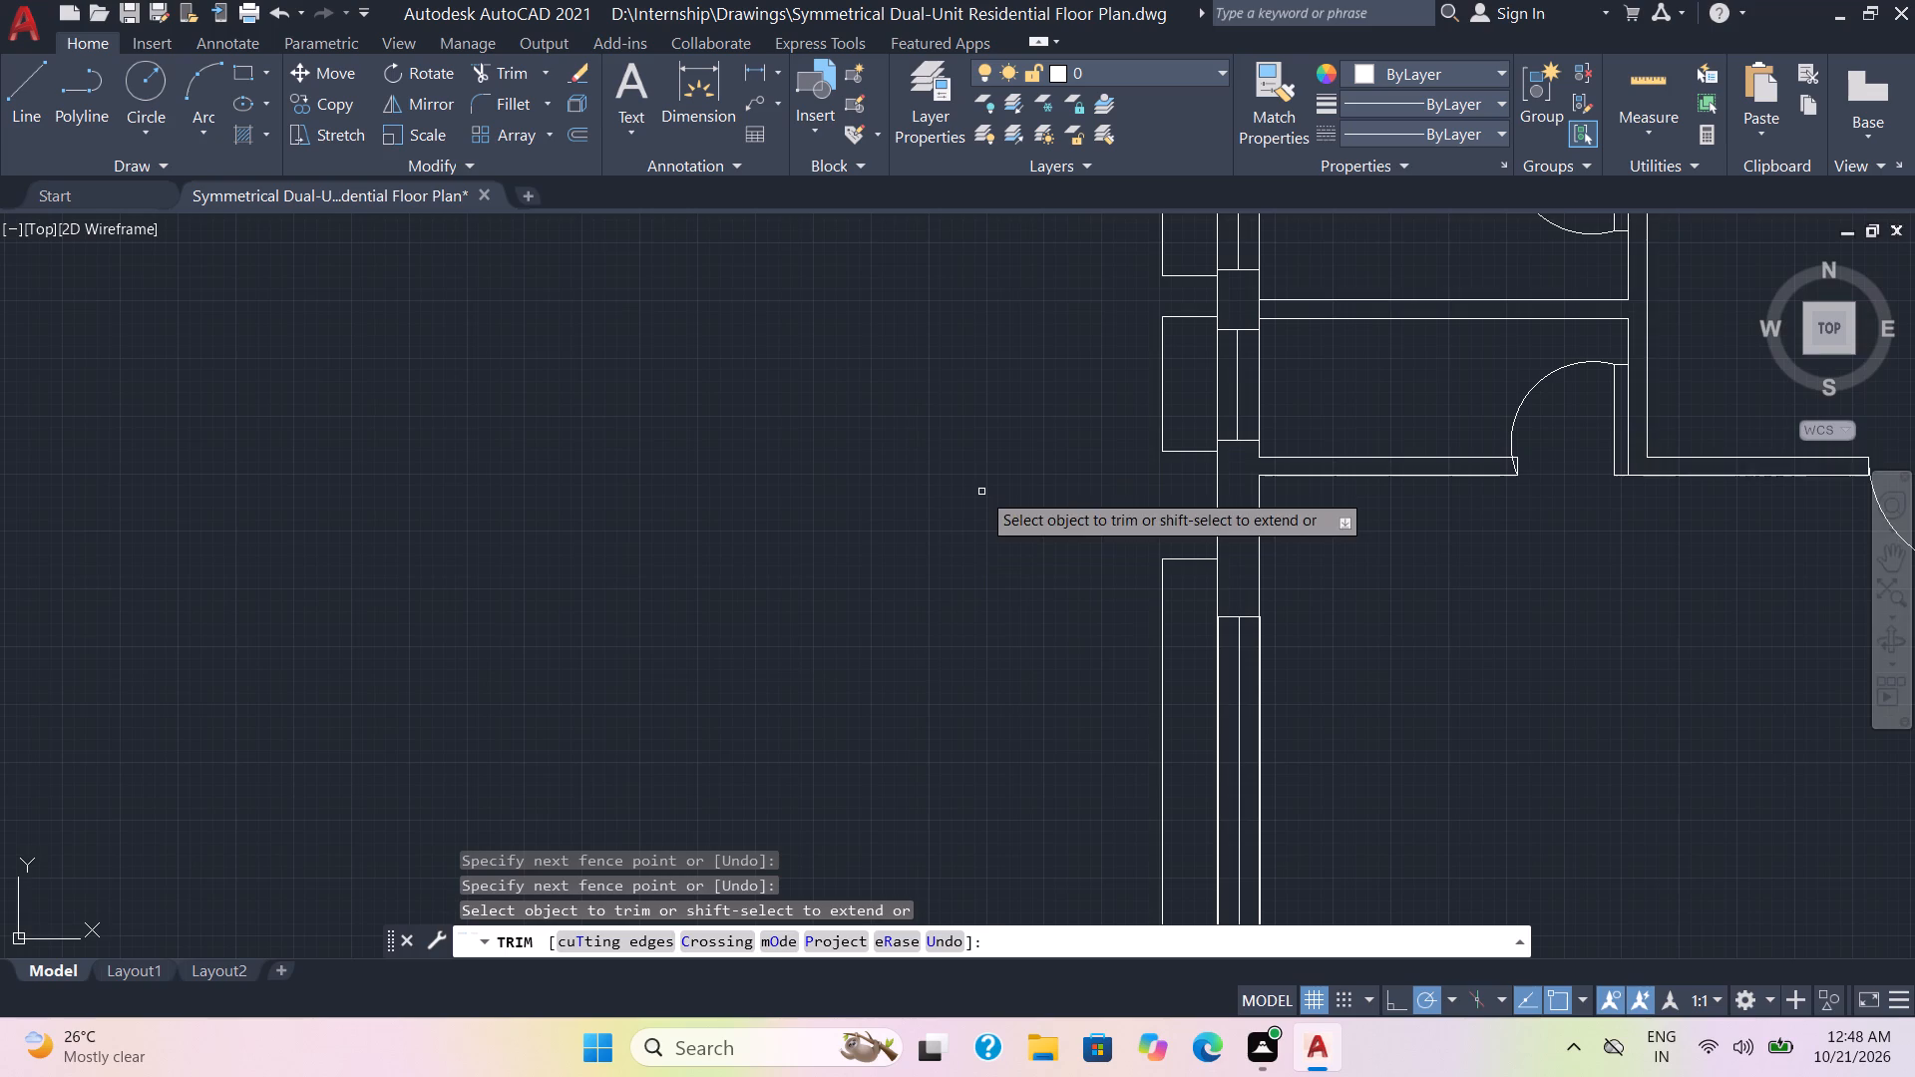
middle_click_drag(981, 492, 926, 523)
middle_click_drag(1047, 478, 951, 553)
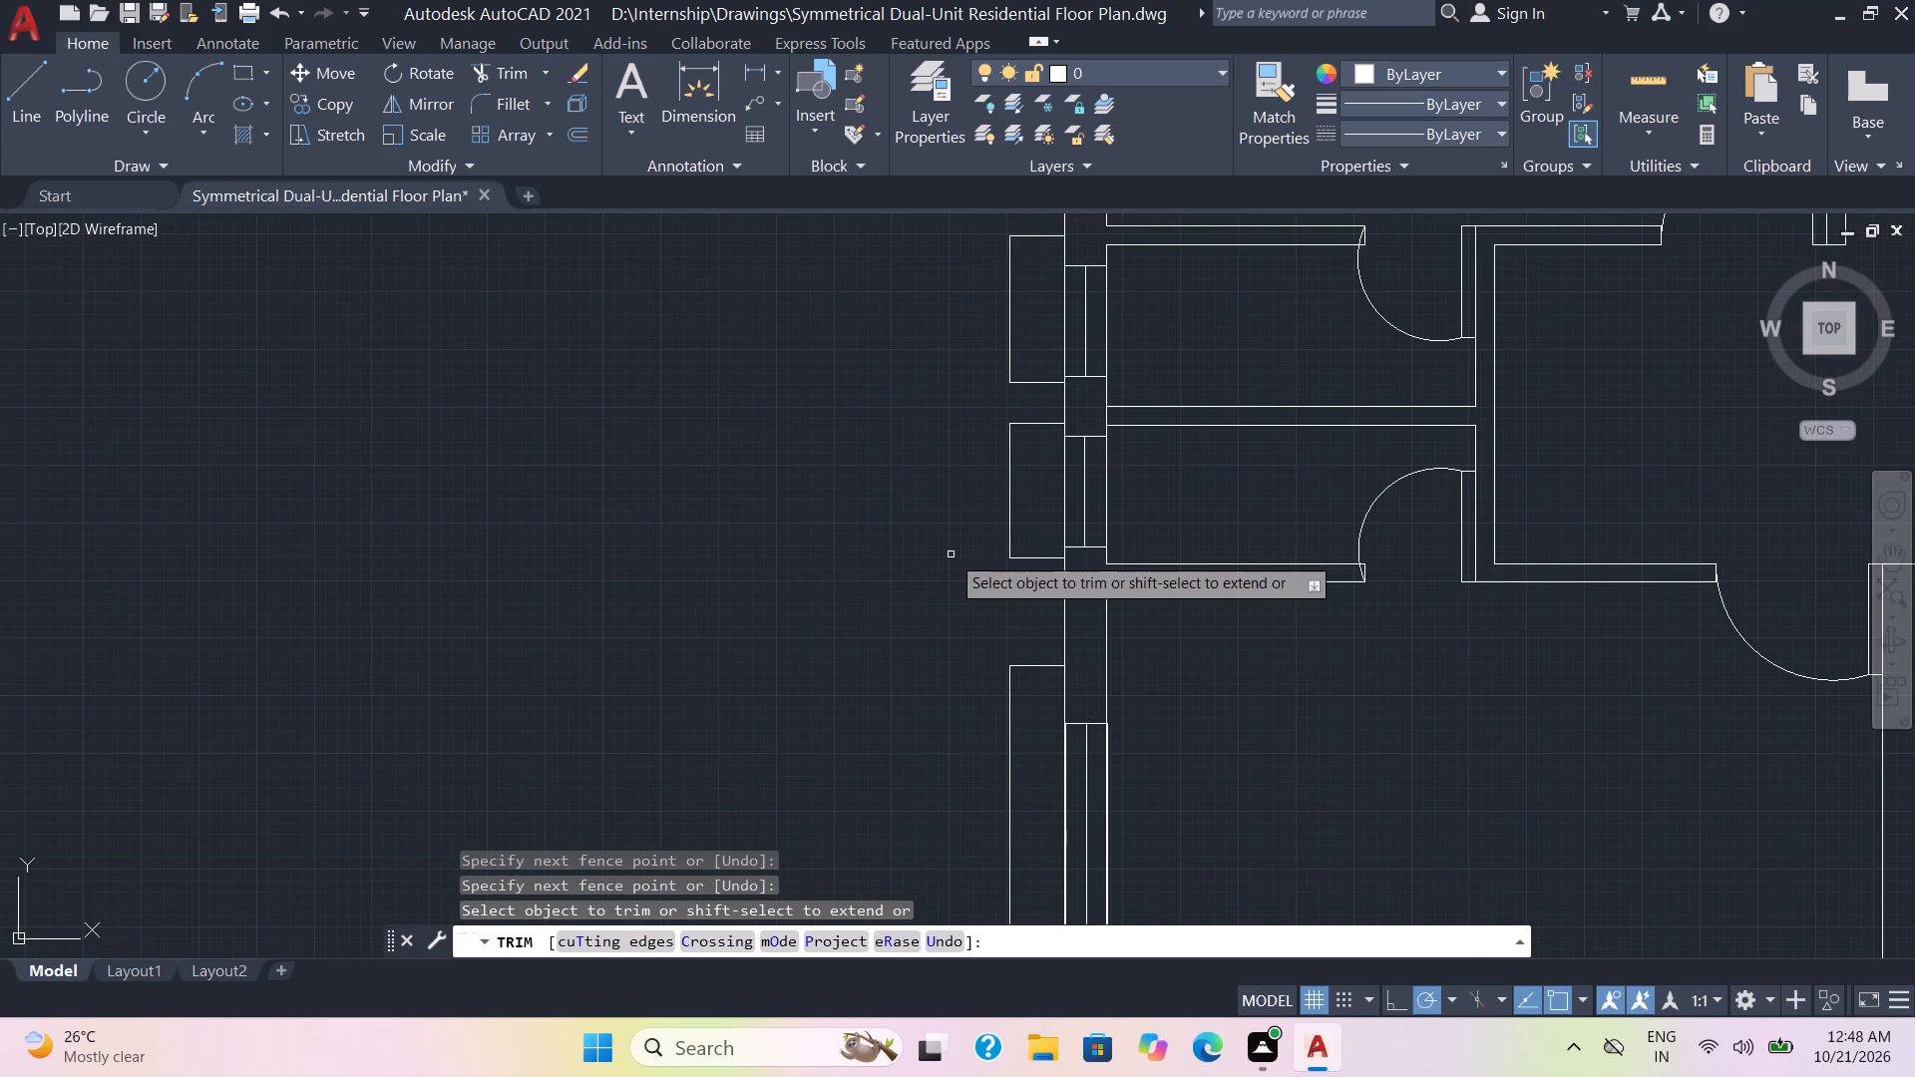
key("Escape")
key("o")
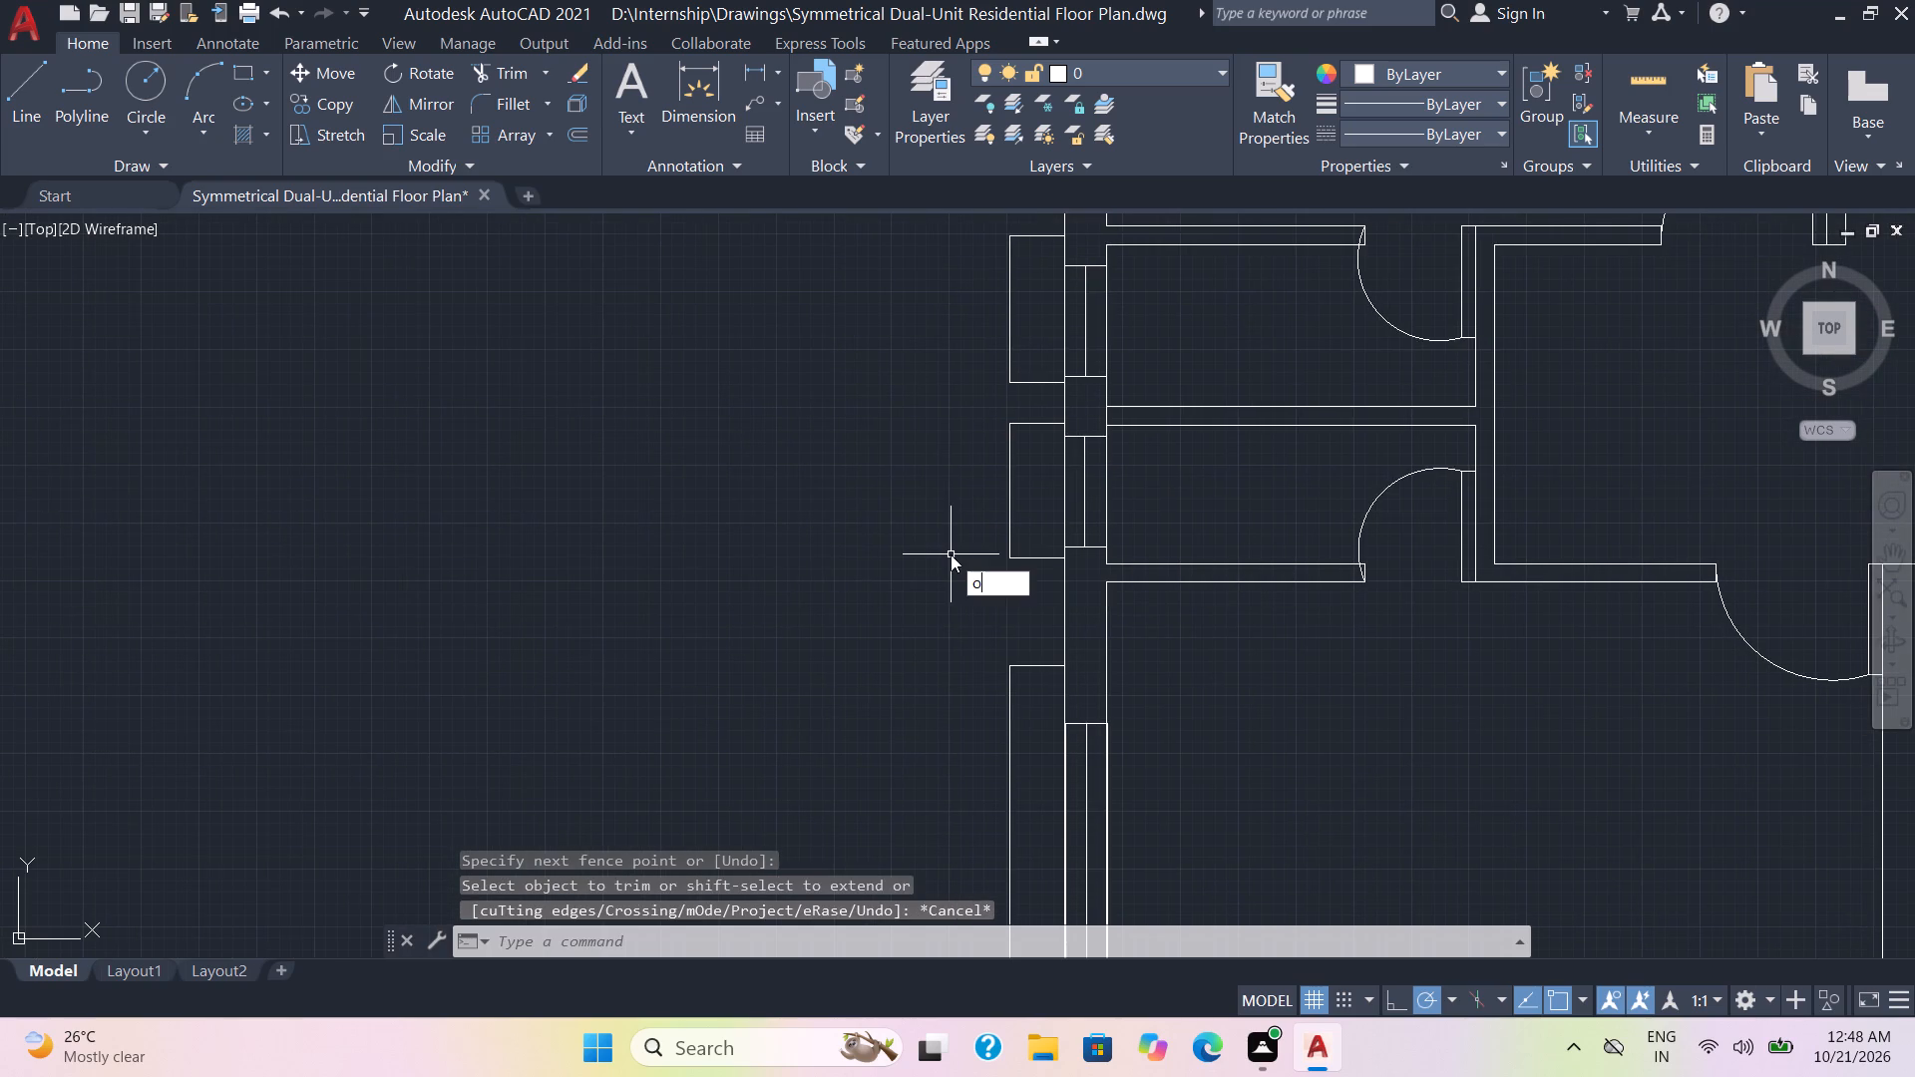
key("Return")
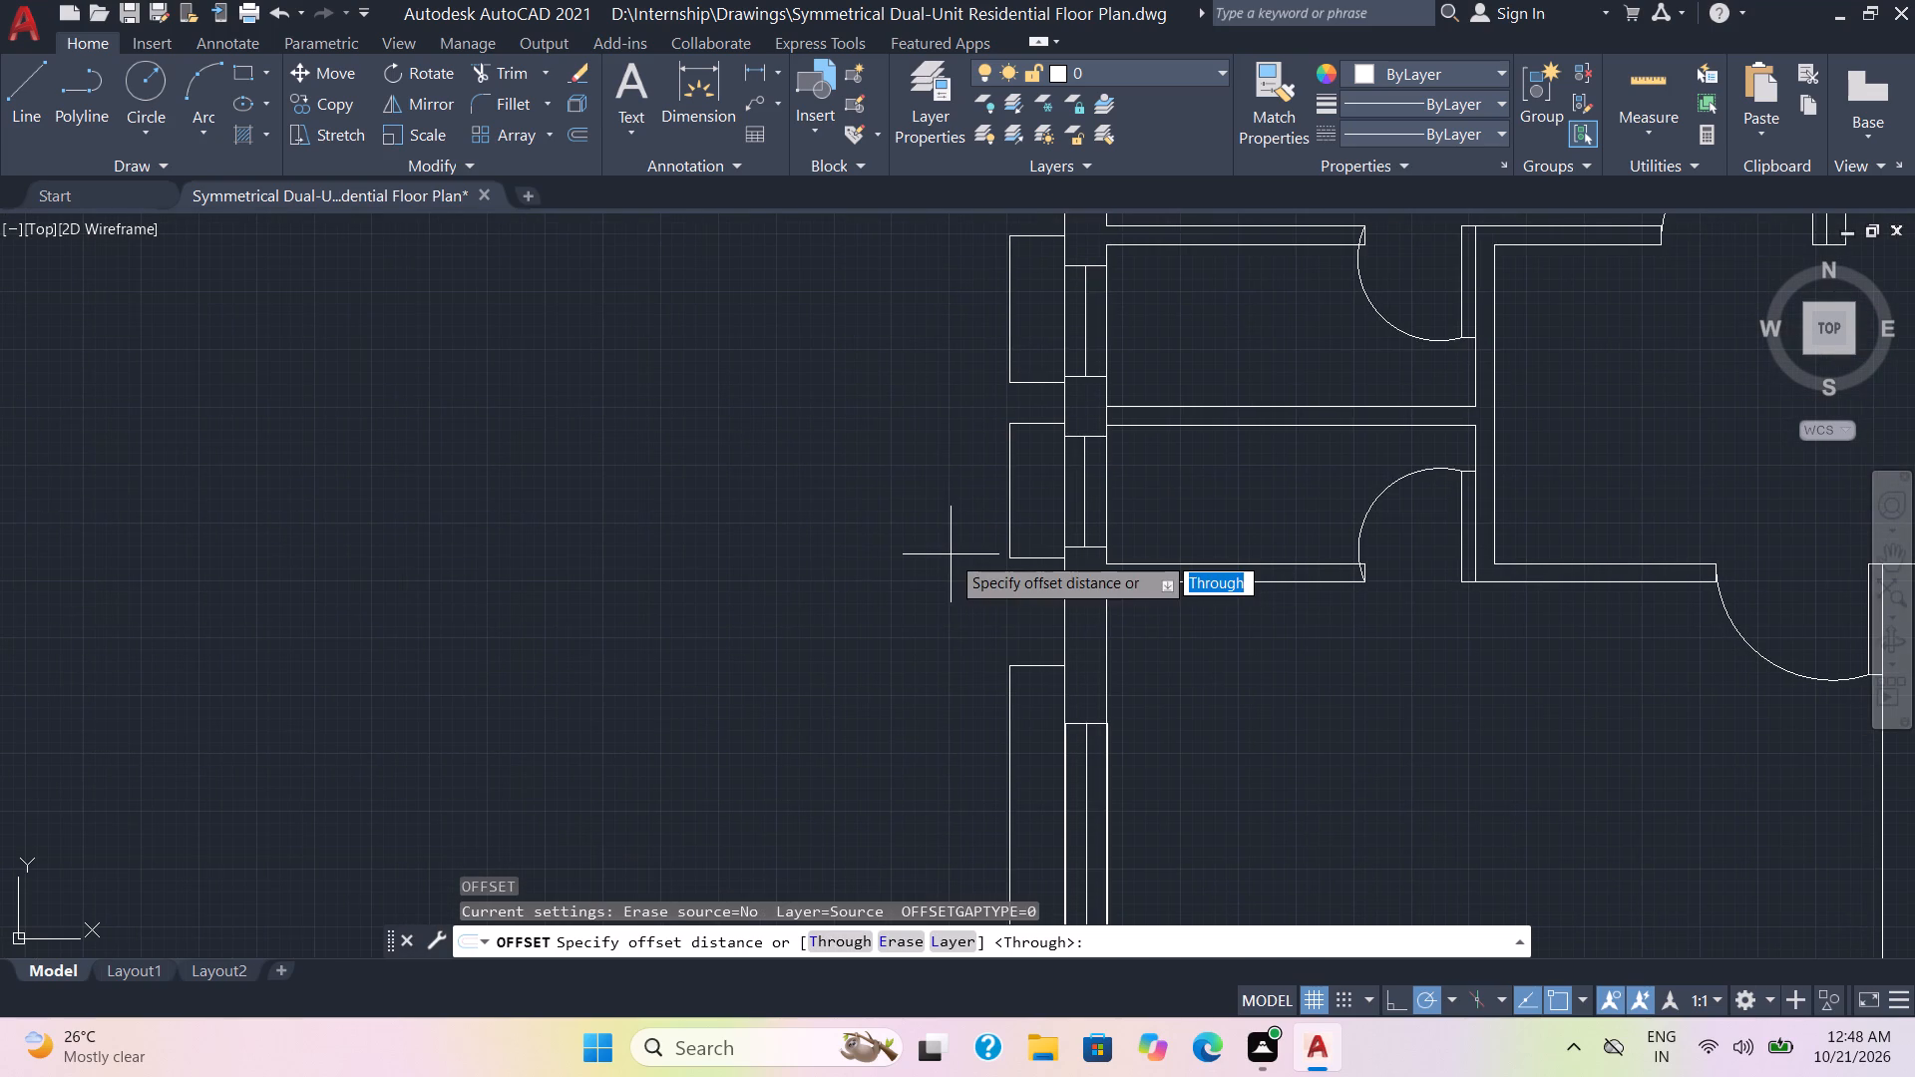
key("3")
key("Return")
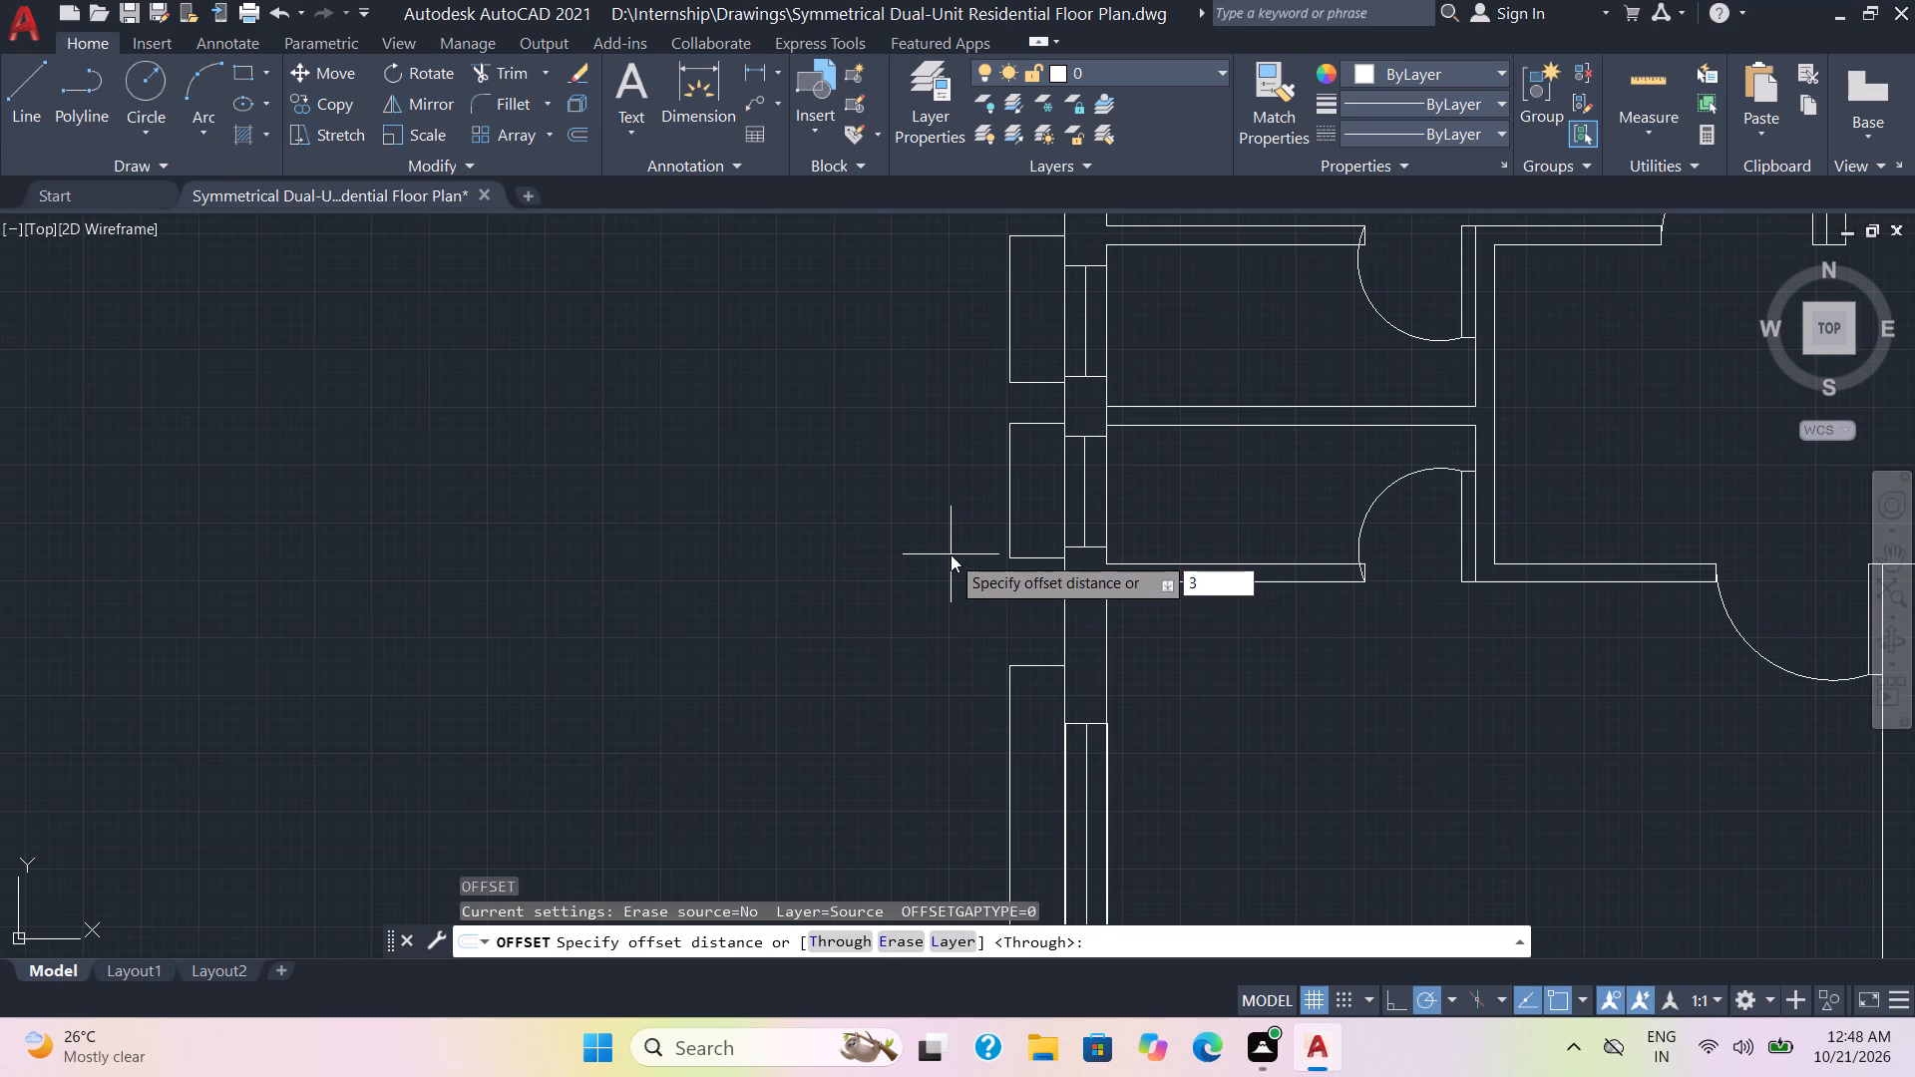
left_click(1010, 518)
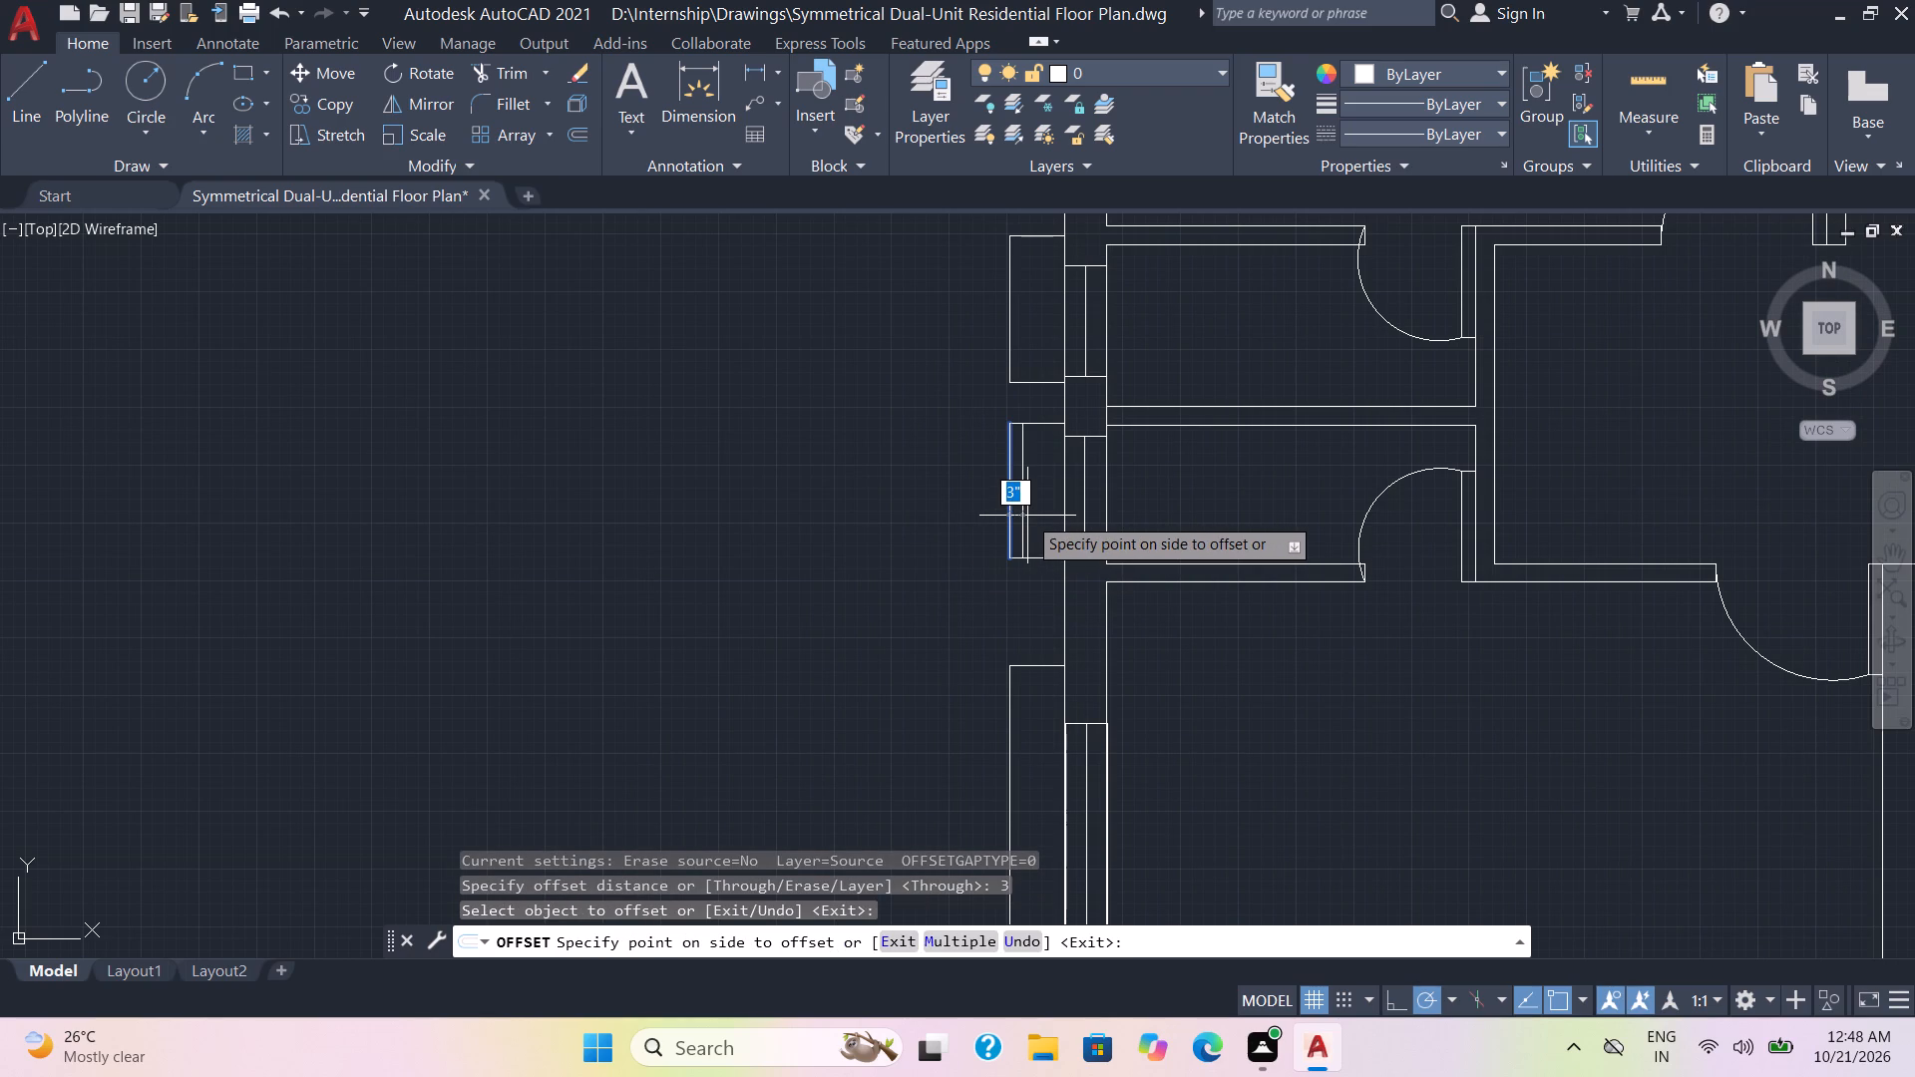
key("4")
key("Return")
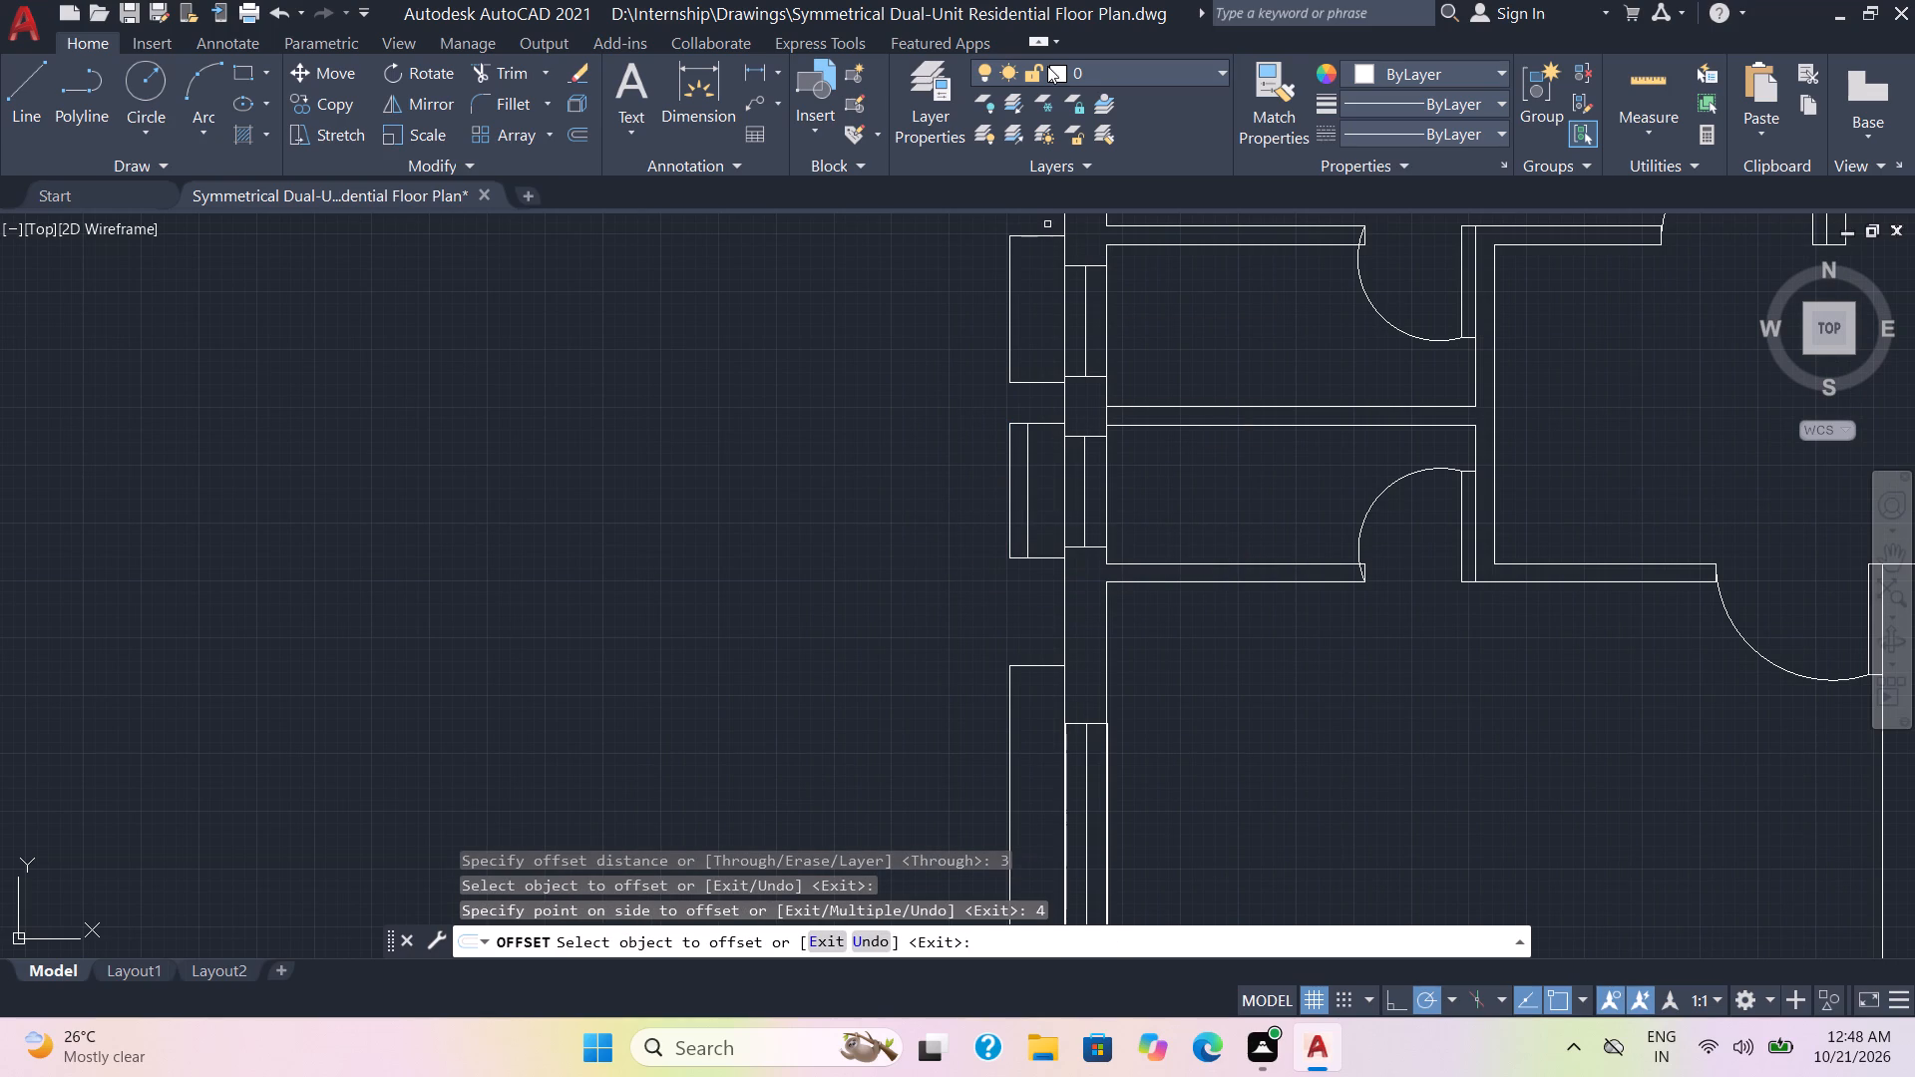
left_click(1009, 308)
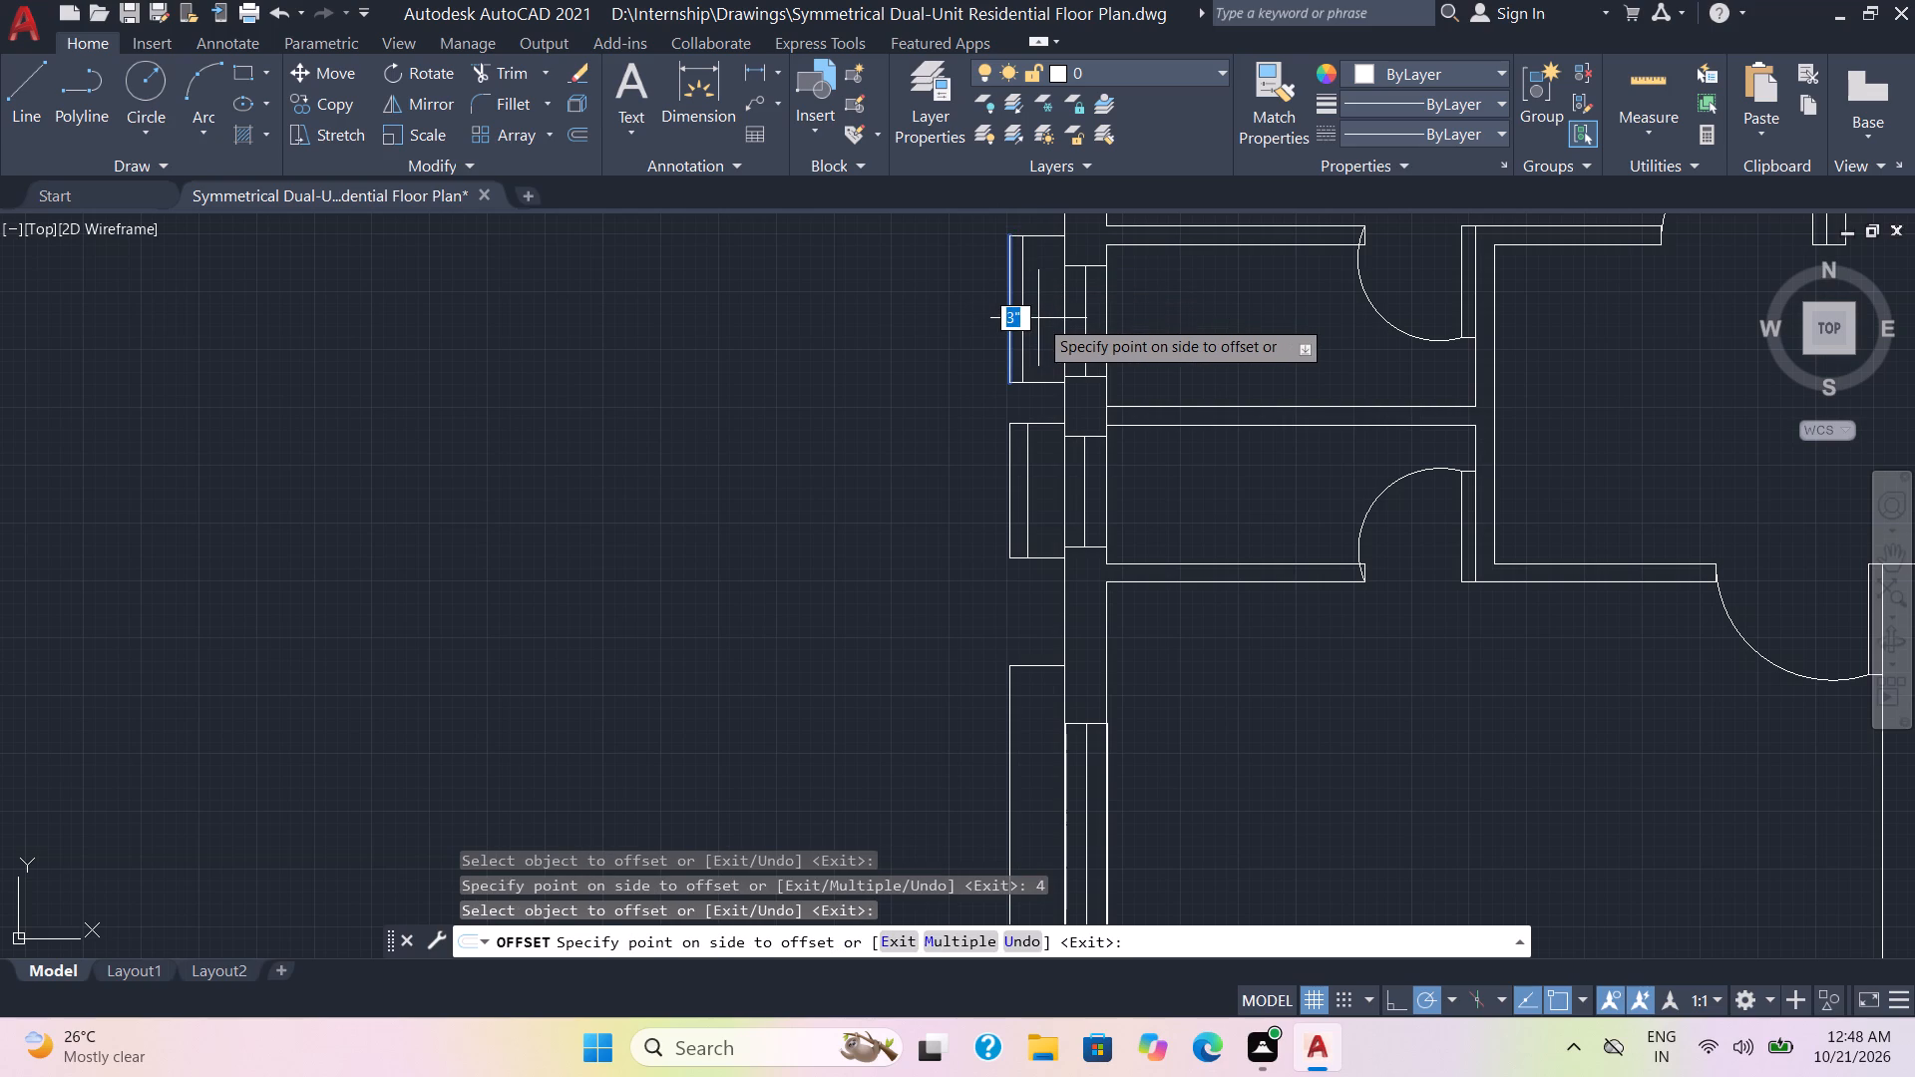
key("4")
key("Return")
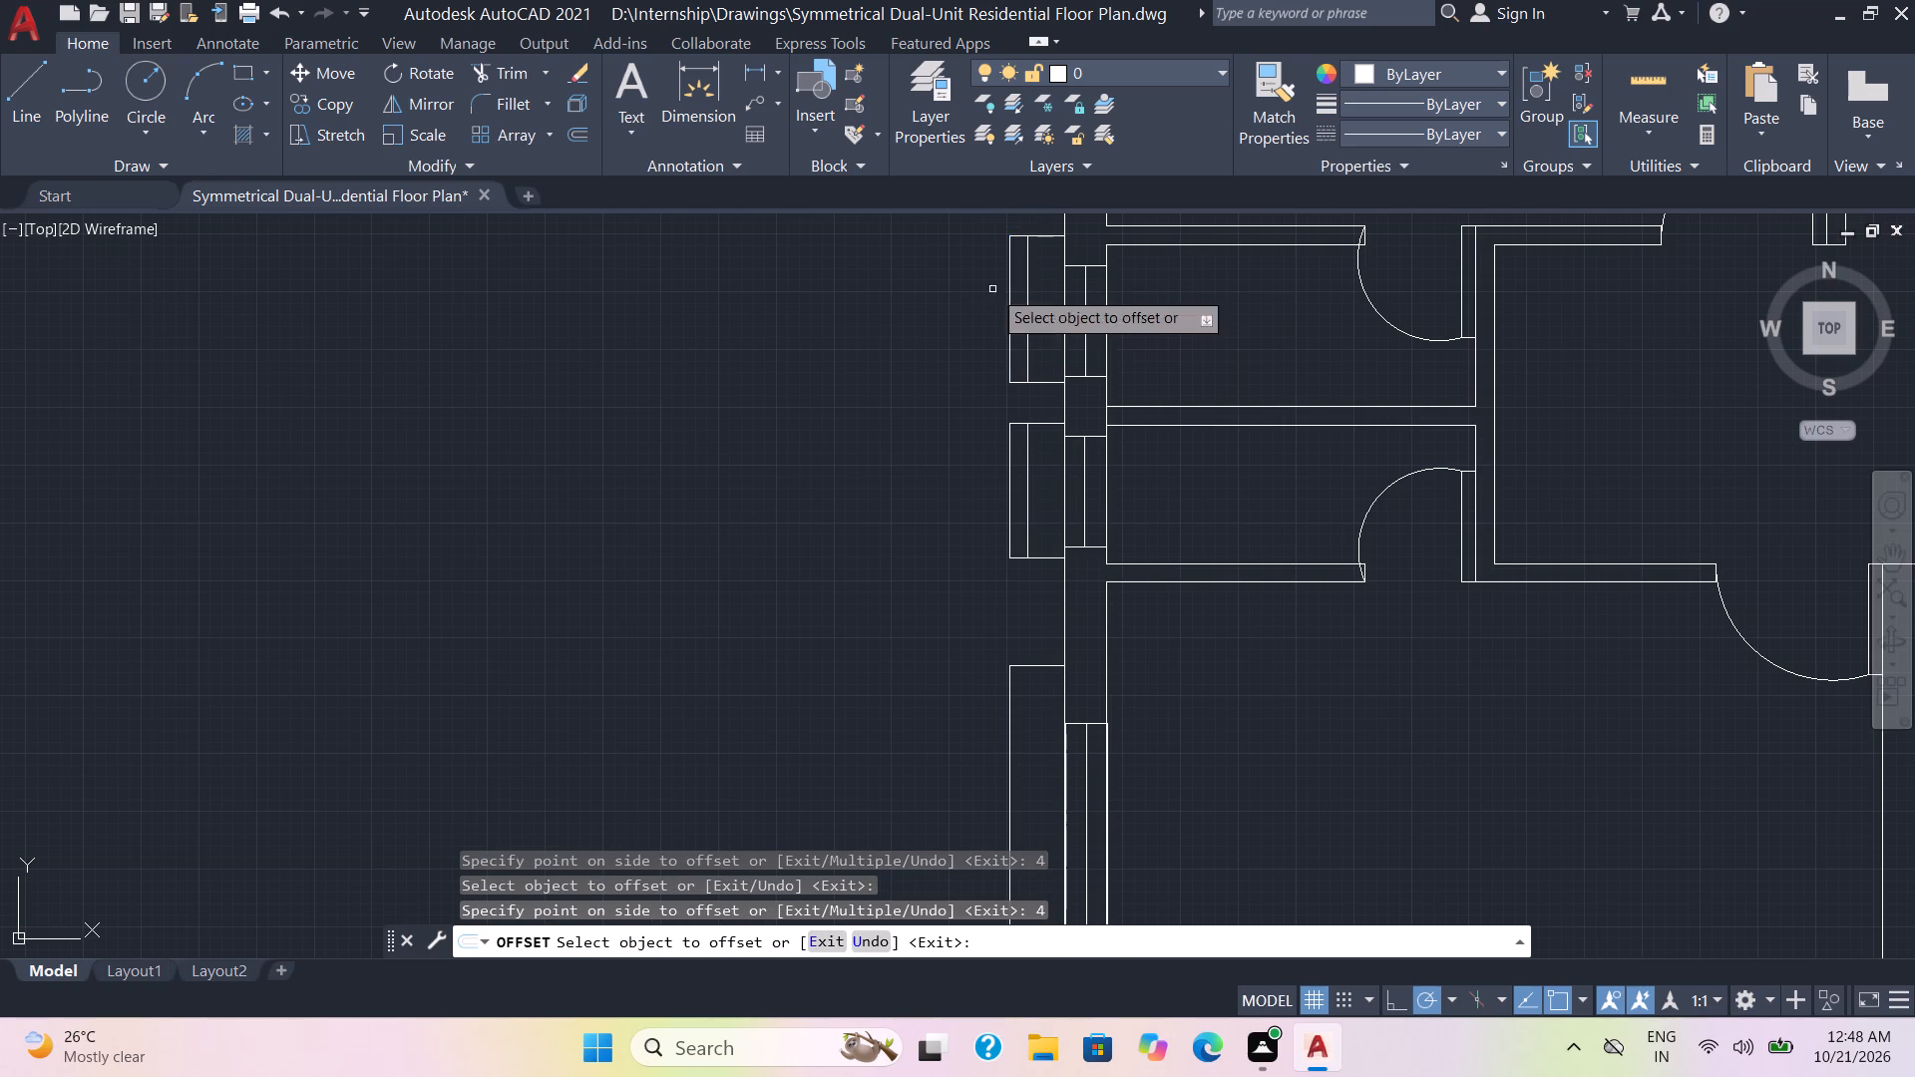
Trim away the old outer edges and overhanging ends of both small left-wall projections, closing them at the inner offset lines.
left_click(519, 74)
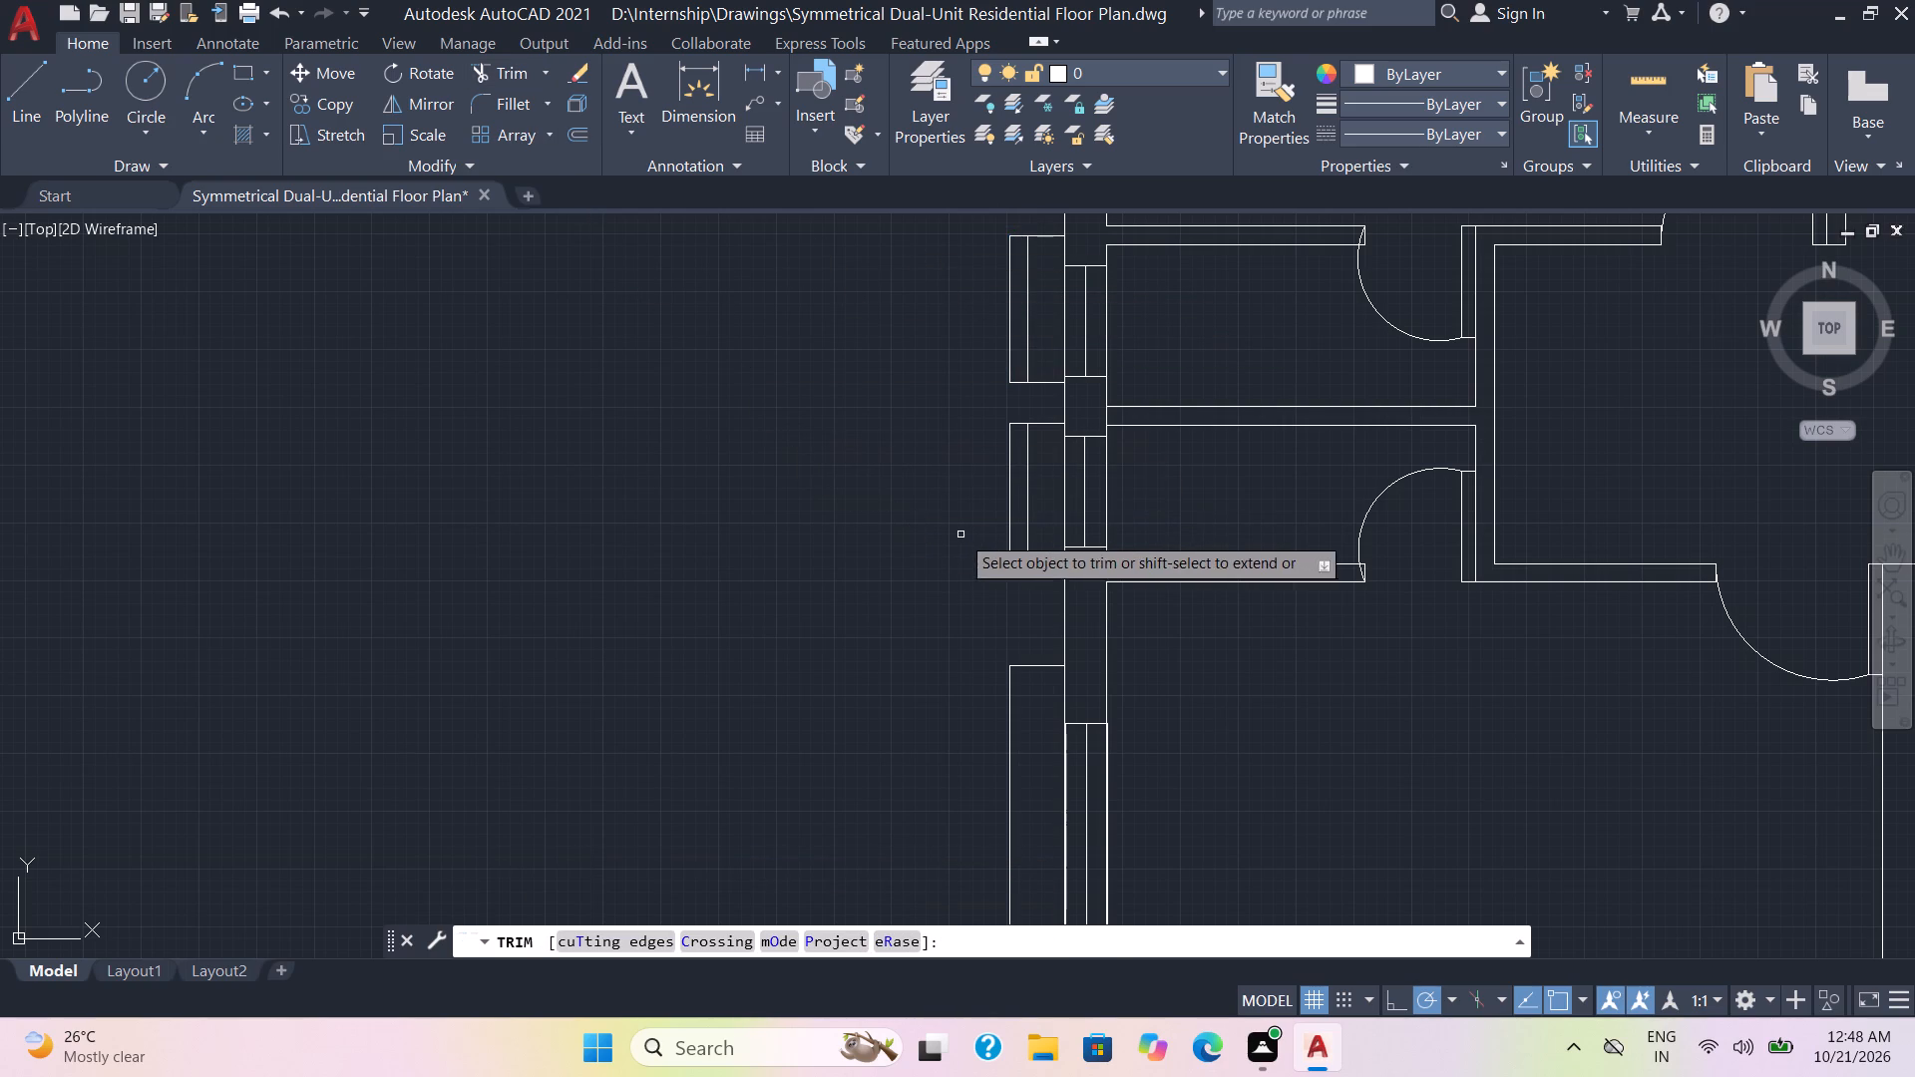
left_click(1011, 517)
left_click(1012, 556)
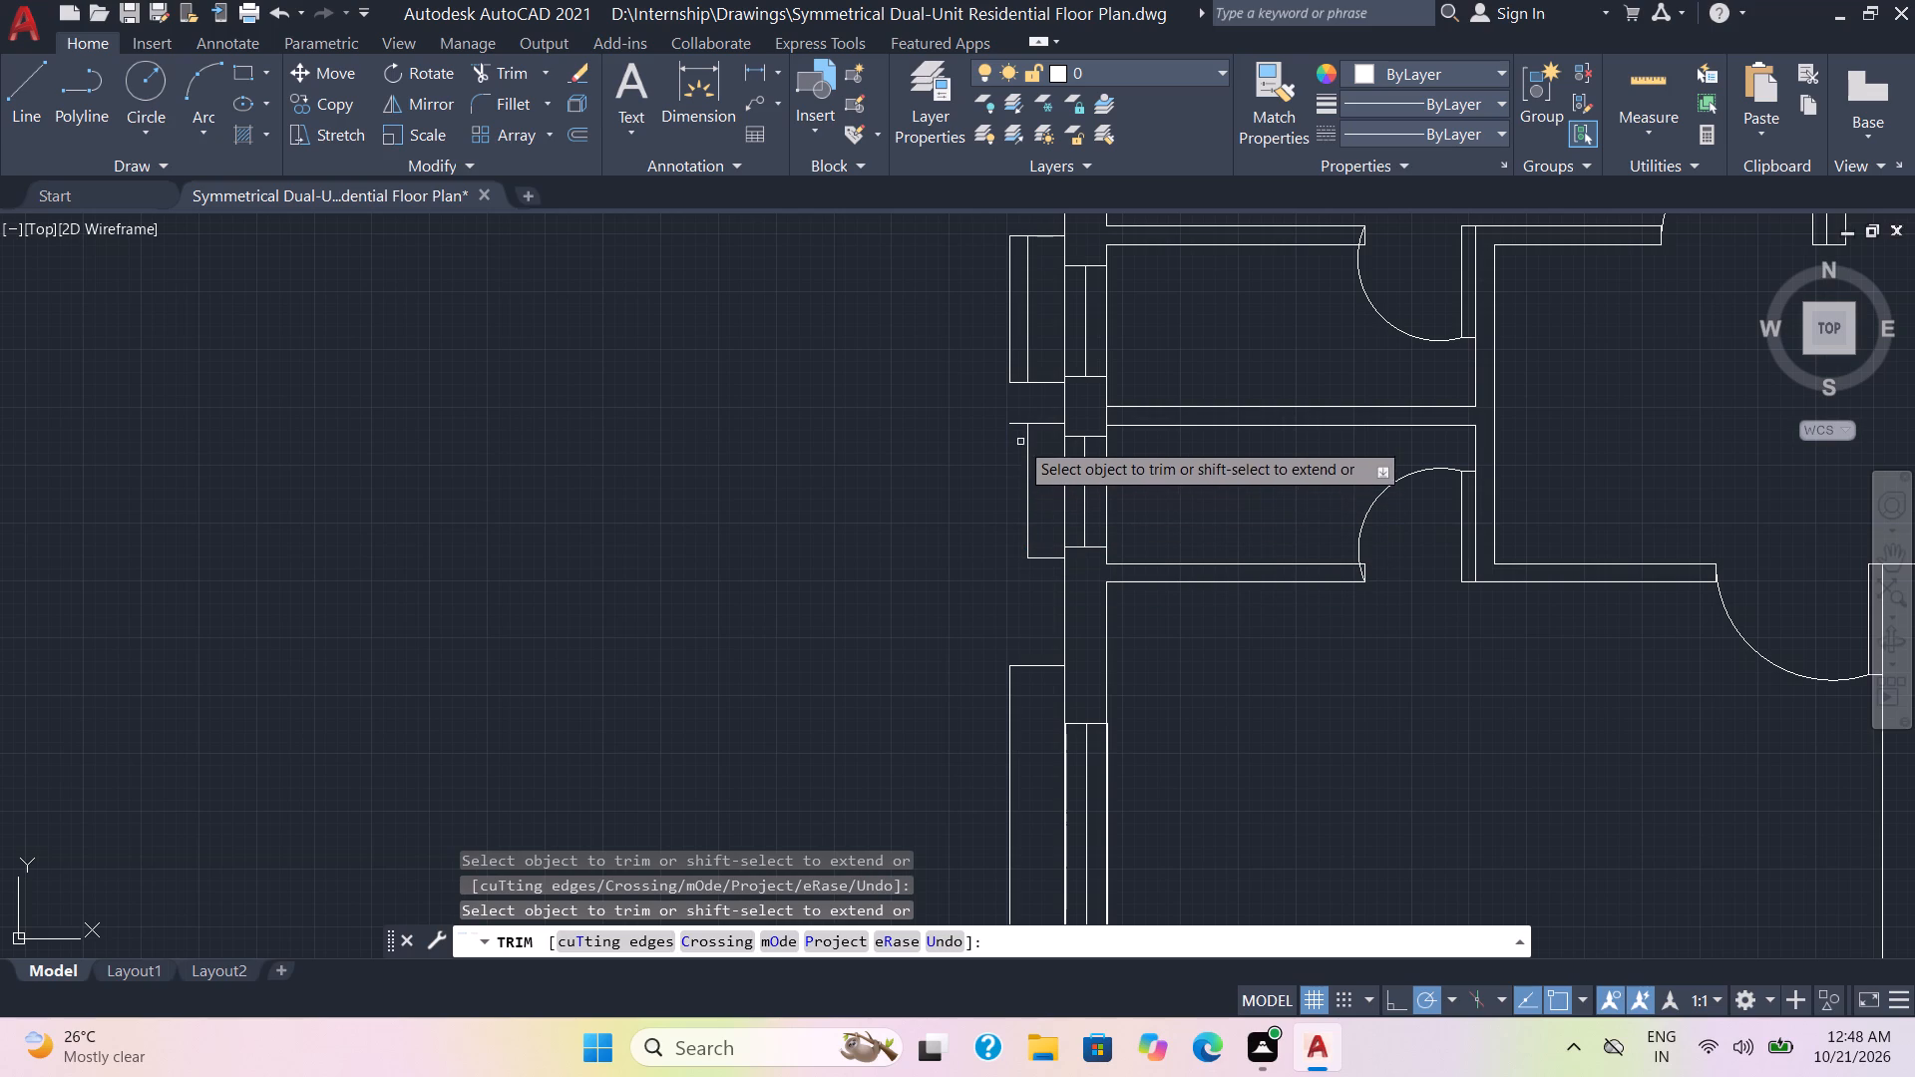
left_click(1015, 427)
left_click_drag(1017, 378, 1017, 368)
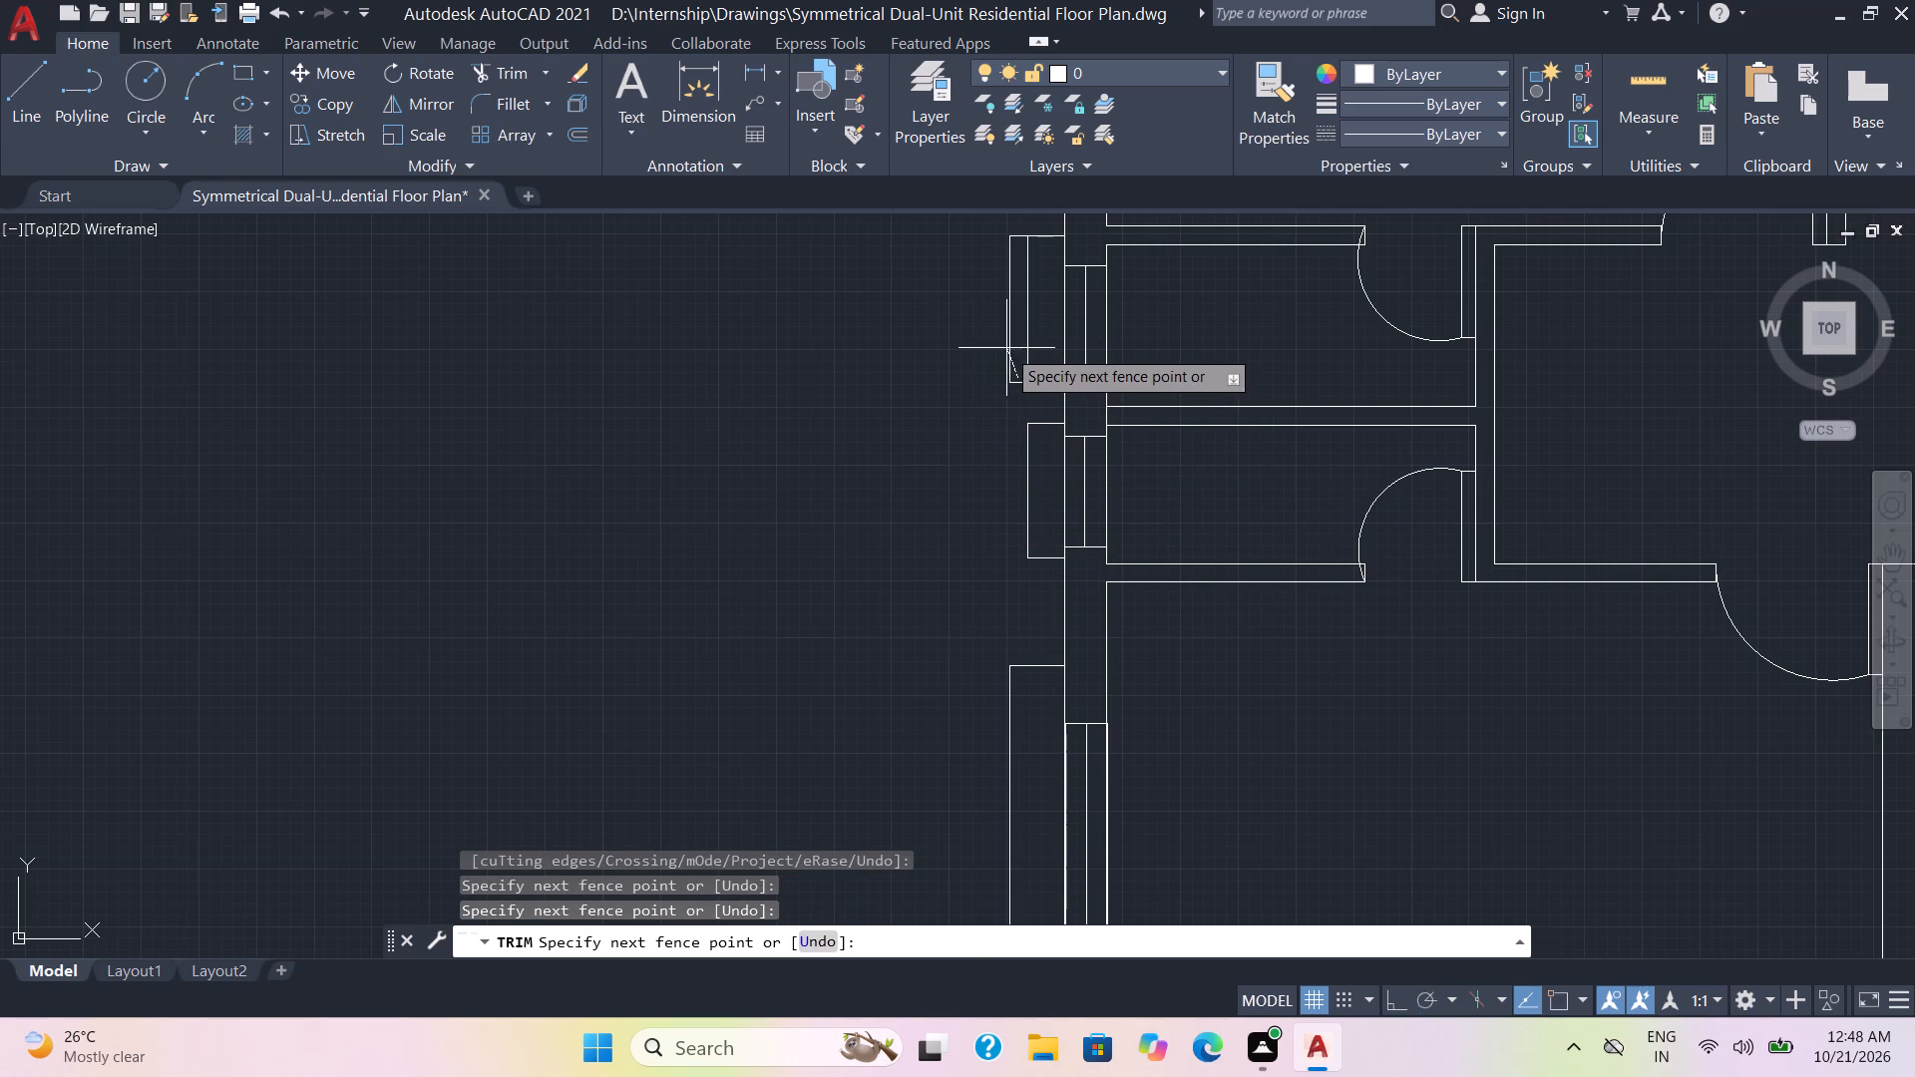
left_click(1006, 347)
left_click_drag(1015, 359, 1012, 402)
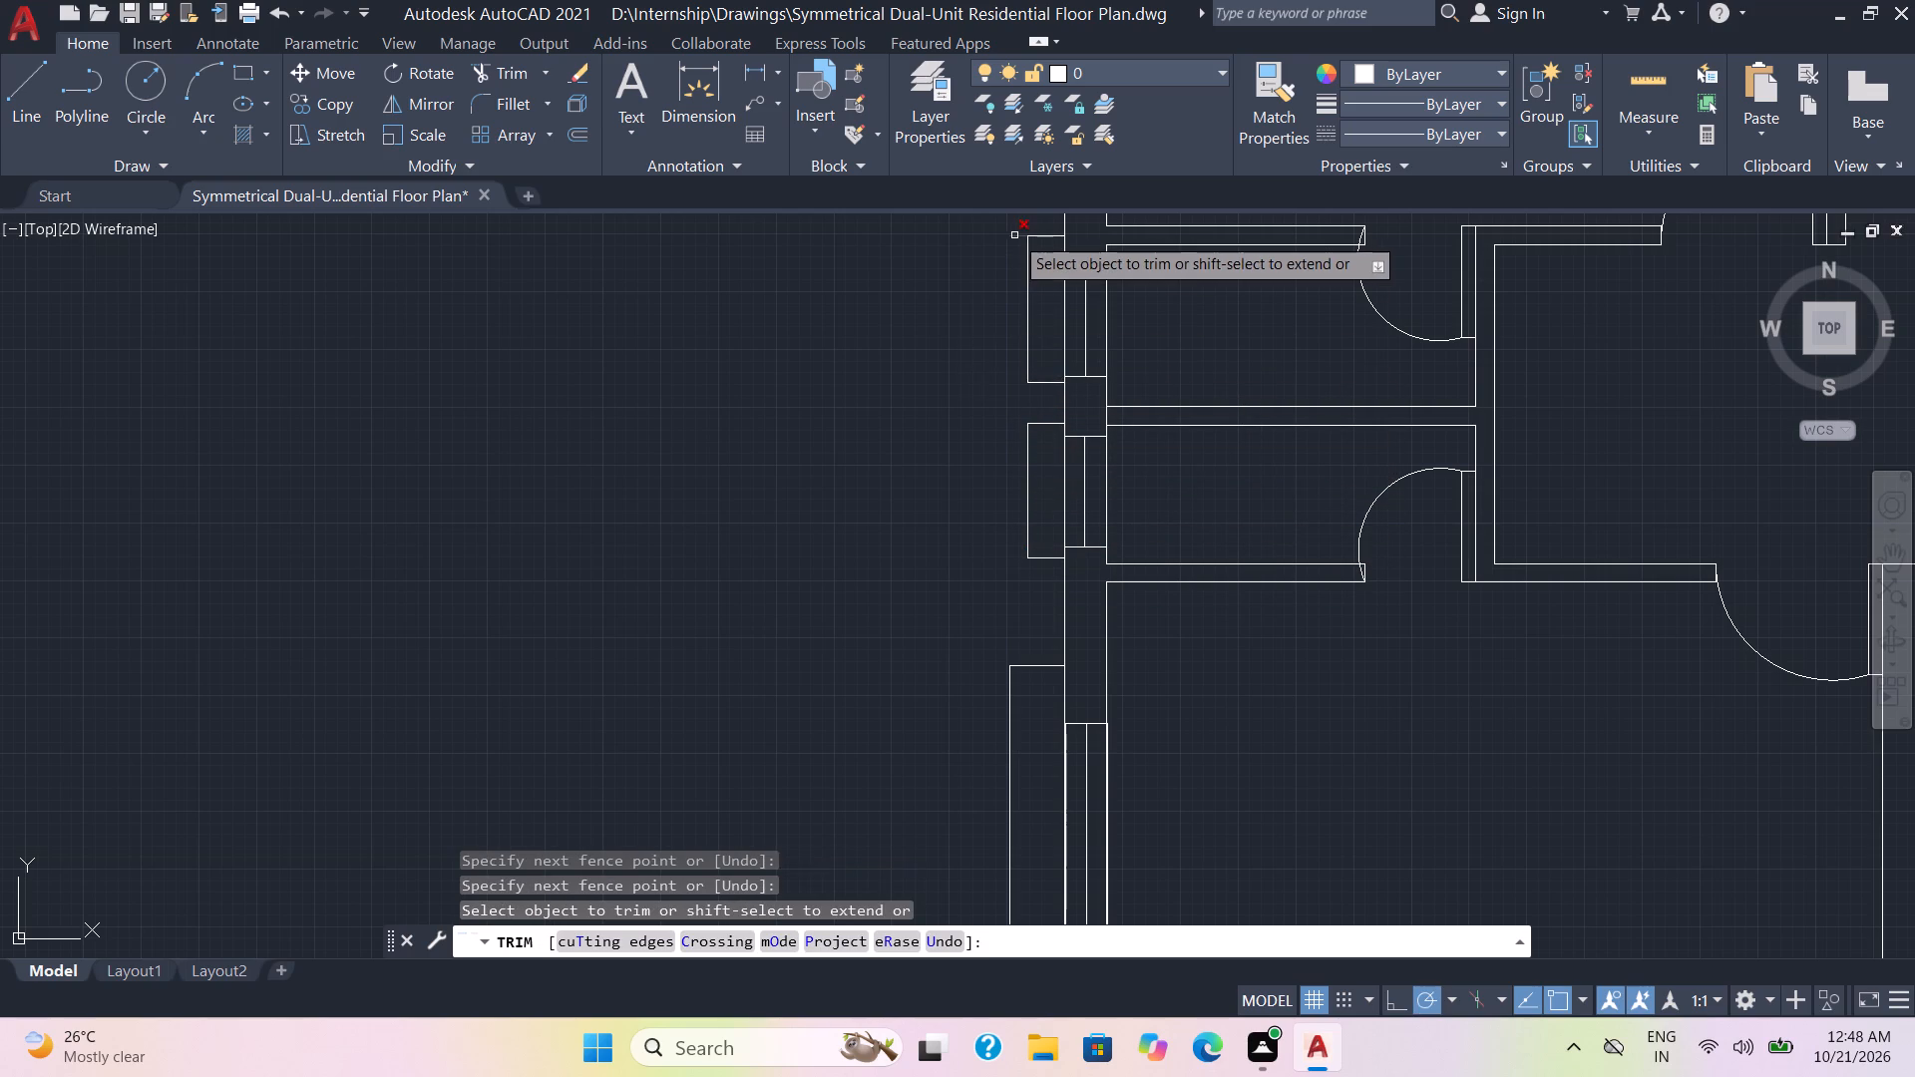
left_click(1014, 235)
Save the floor plan drawing.
scroll(1185, 483, "down", 2)
scroll(1432, 581, "down", 2)
middle_click_drag(1506, 609, 1083, 559)
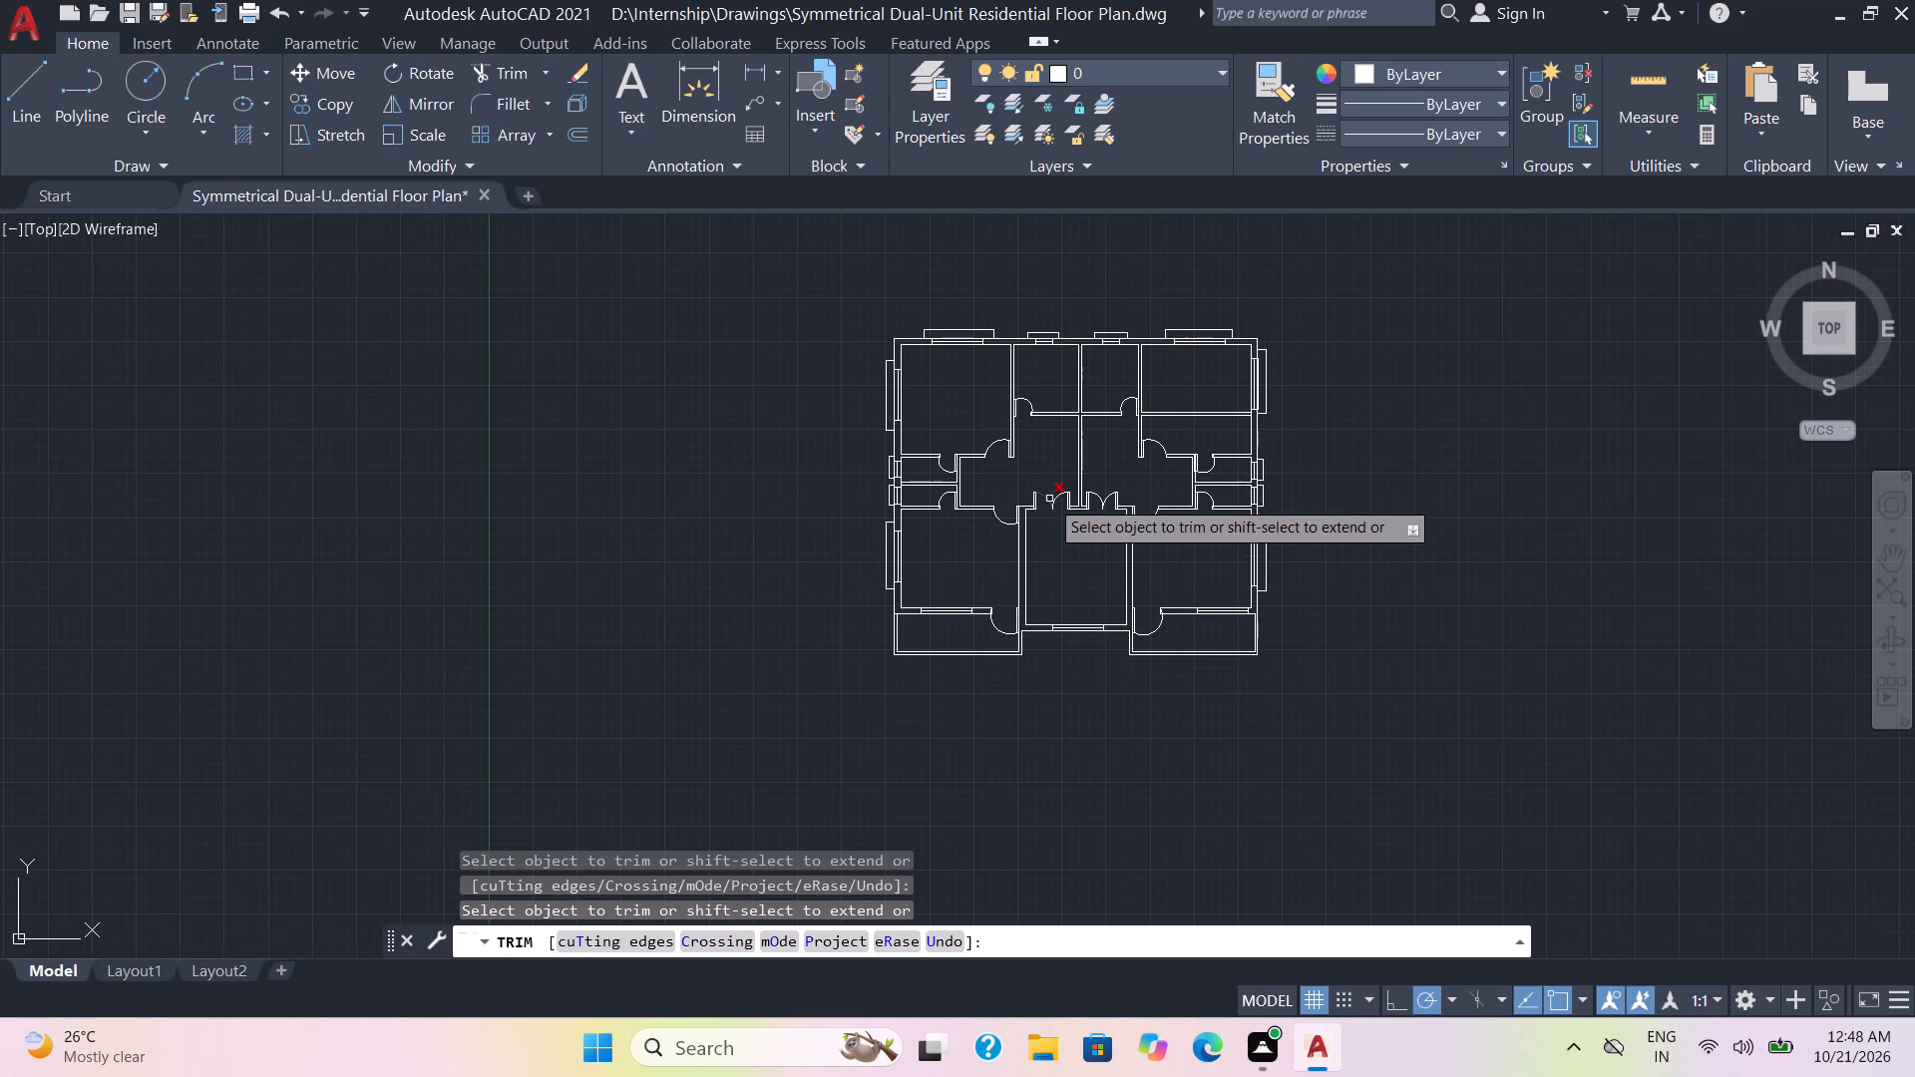
key("ctrl+s")
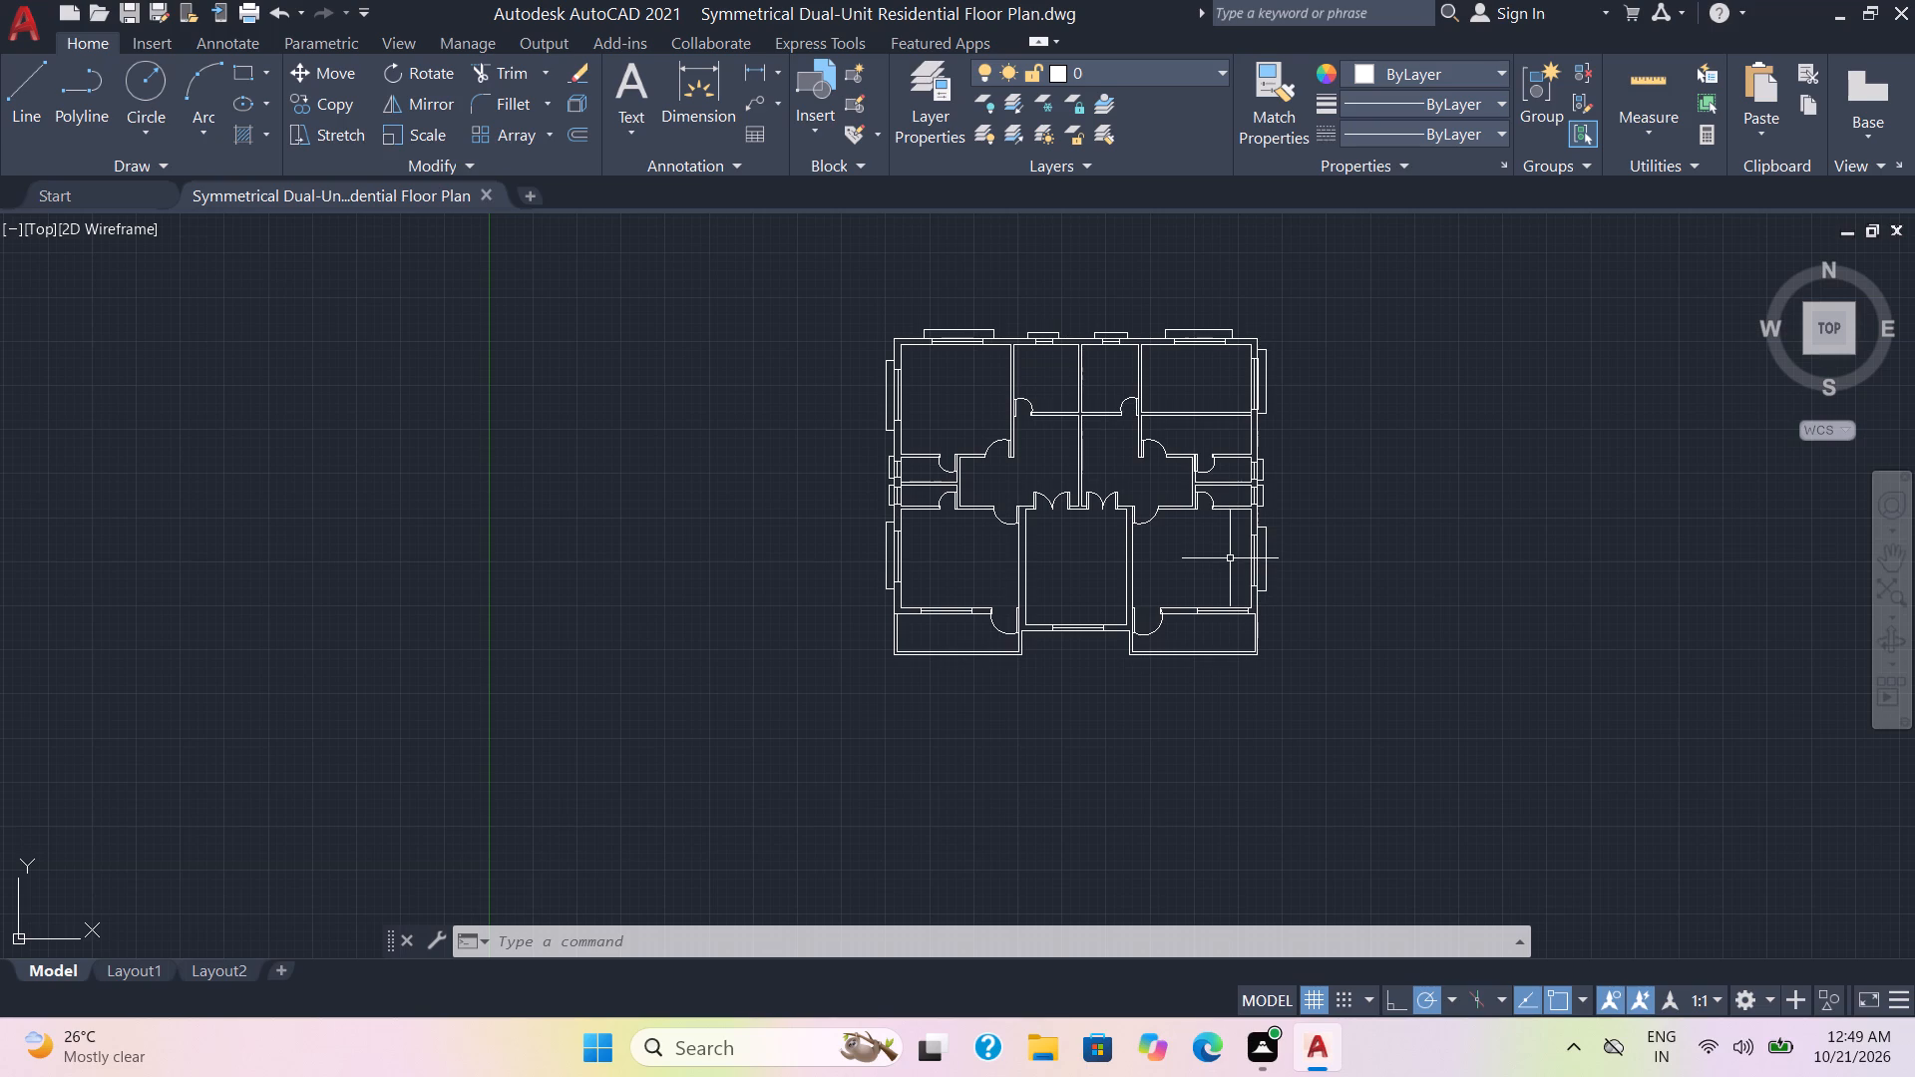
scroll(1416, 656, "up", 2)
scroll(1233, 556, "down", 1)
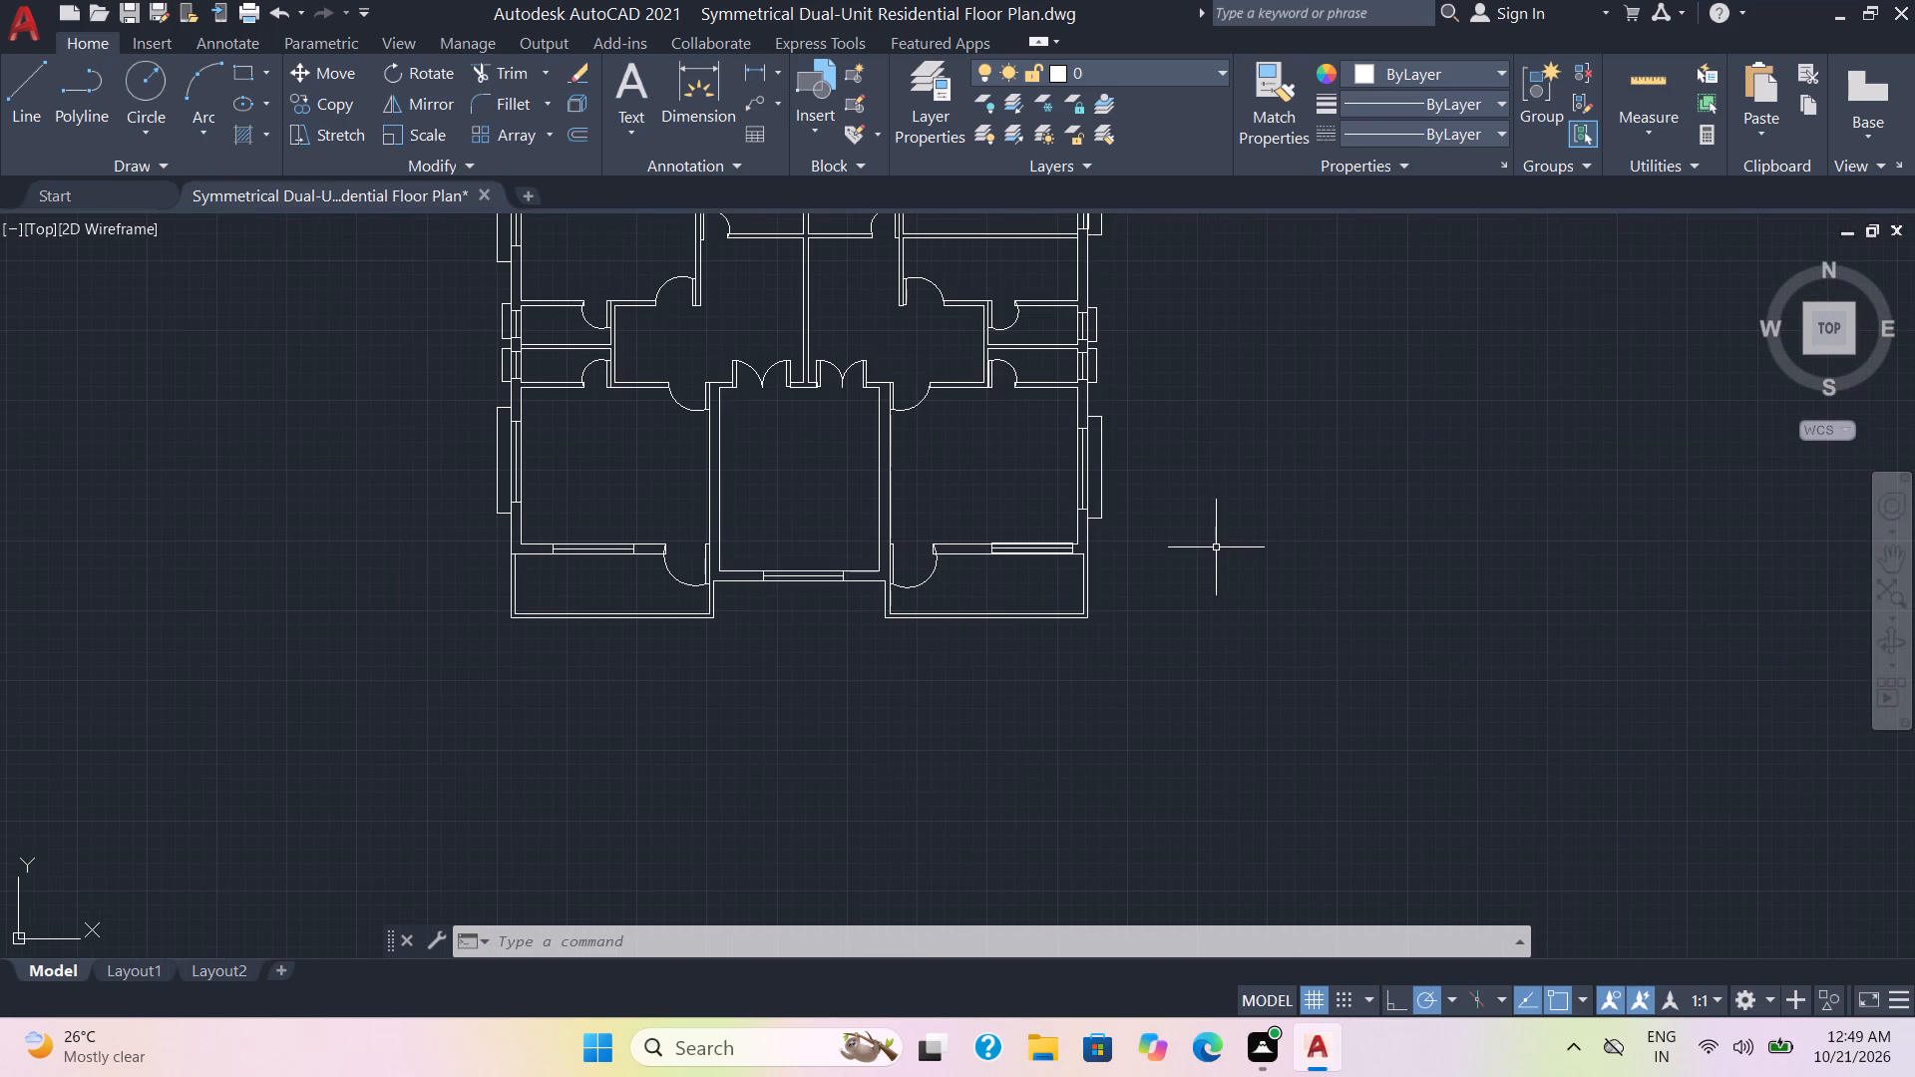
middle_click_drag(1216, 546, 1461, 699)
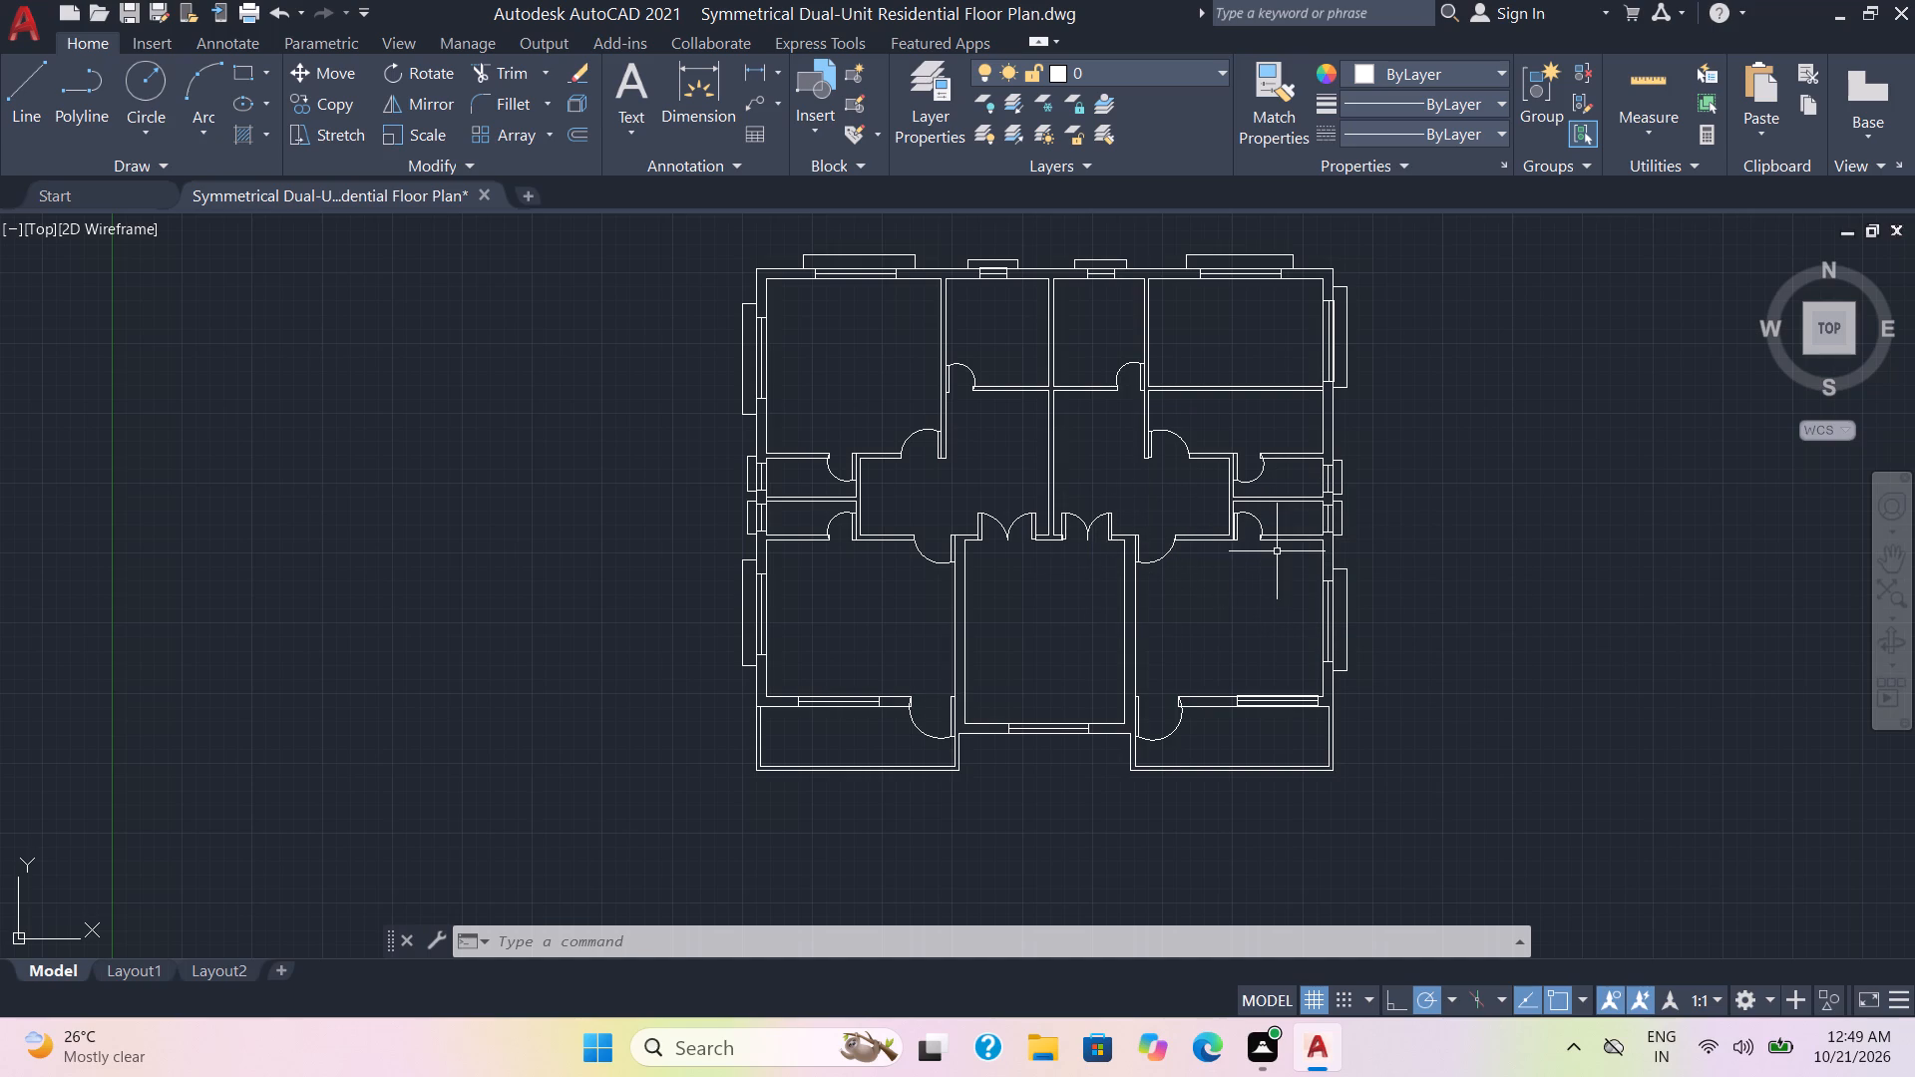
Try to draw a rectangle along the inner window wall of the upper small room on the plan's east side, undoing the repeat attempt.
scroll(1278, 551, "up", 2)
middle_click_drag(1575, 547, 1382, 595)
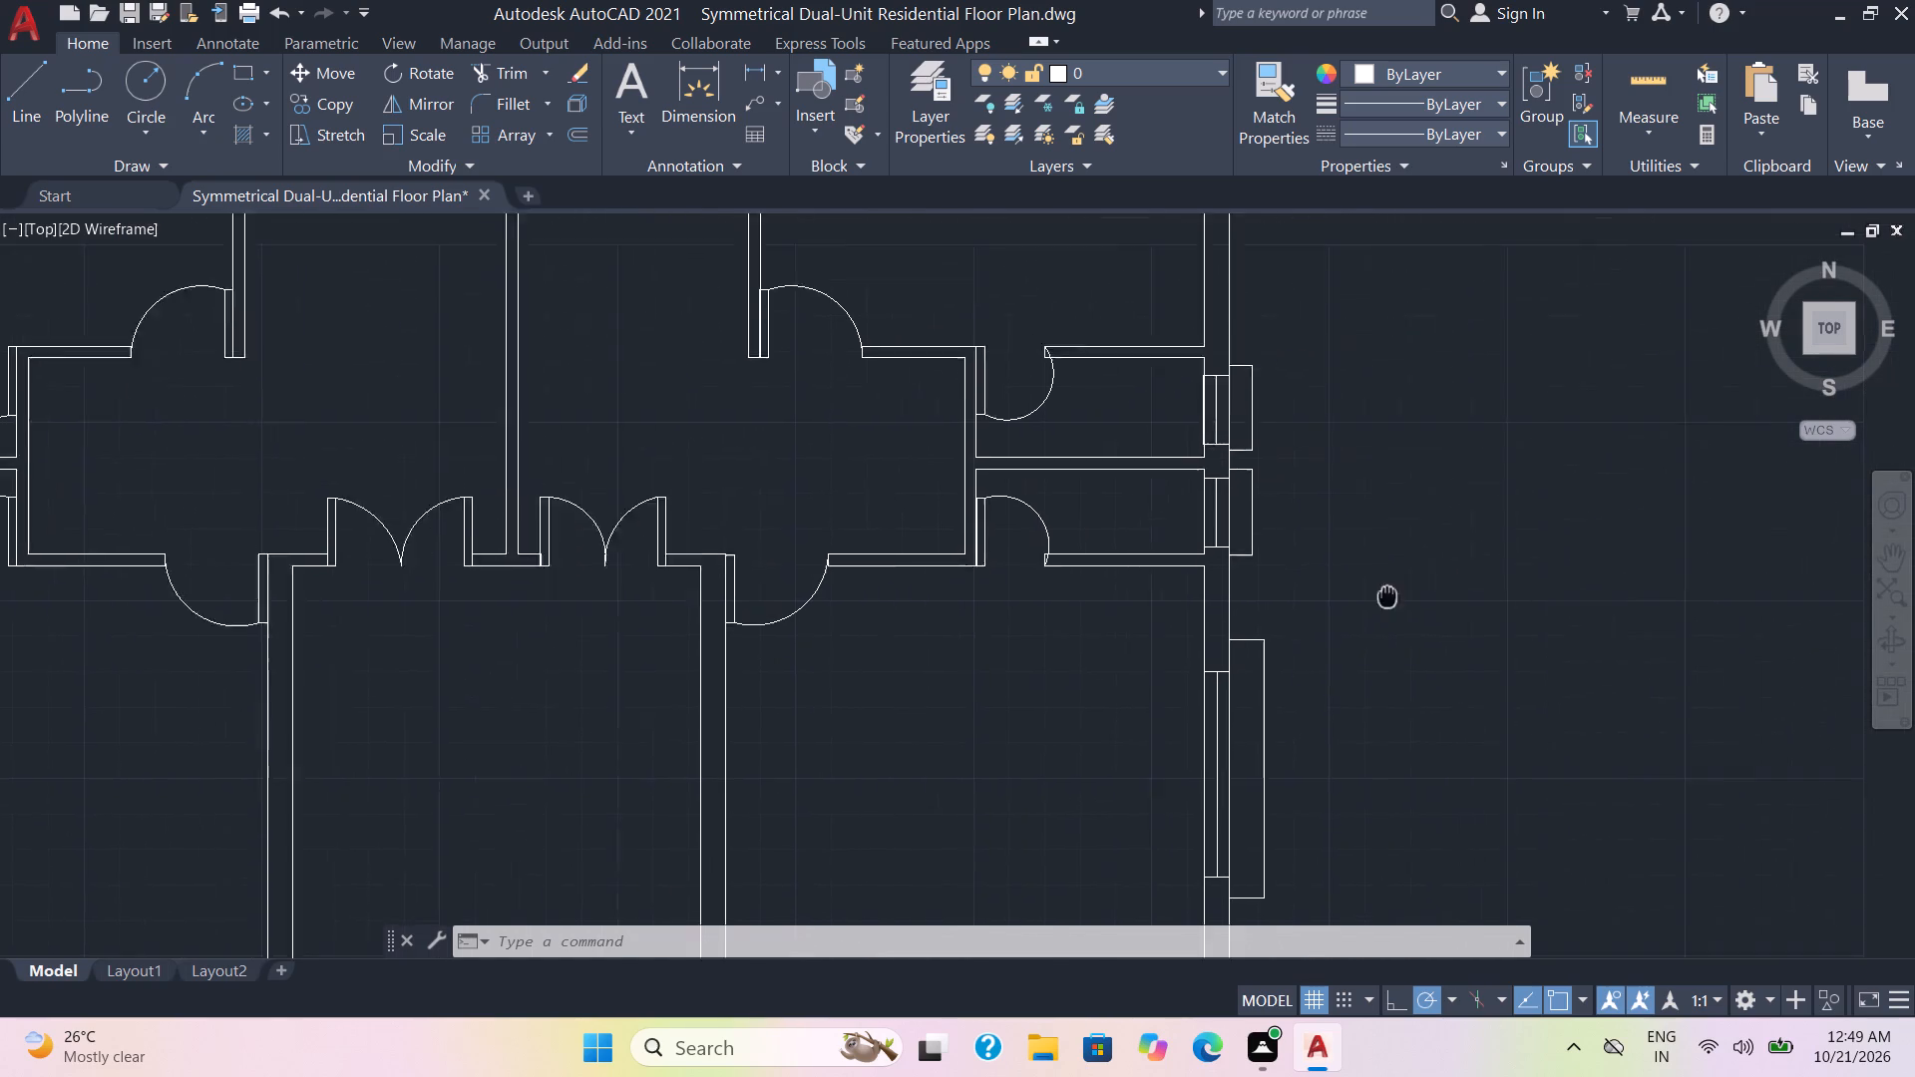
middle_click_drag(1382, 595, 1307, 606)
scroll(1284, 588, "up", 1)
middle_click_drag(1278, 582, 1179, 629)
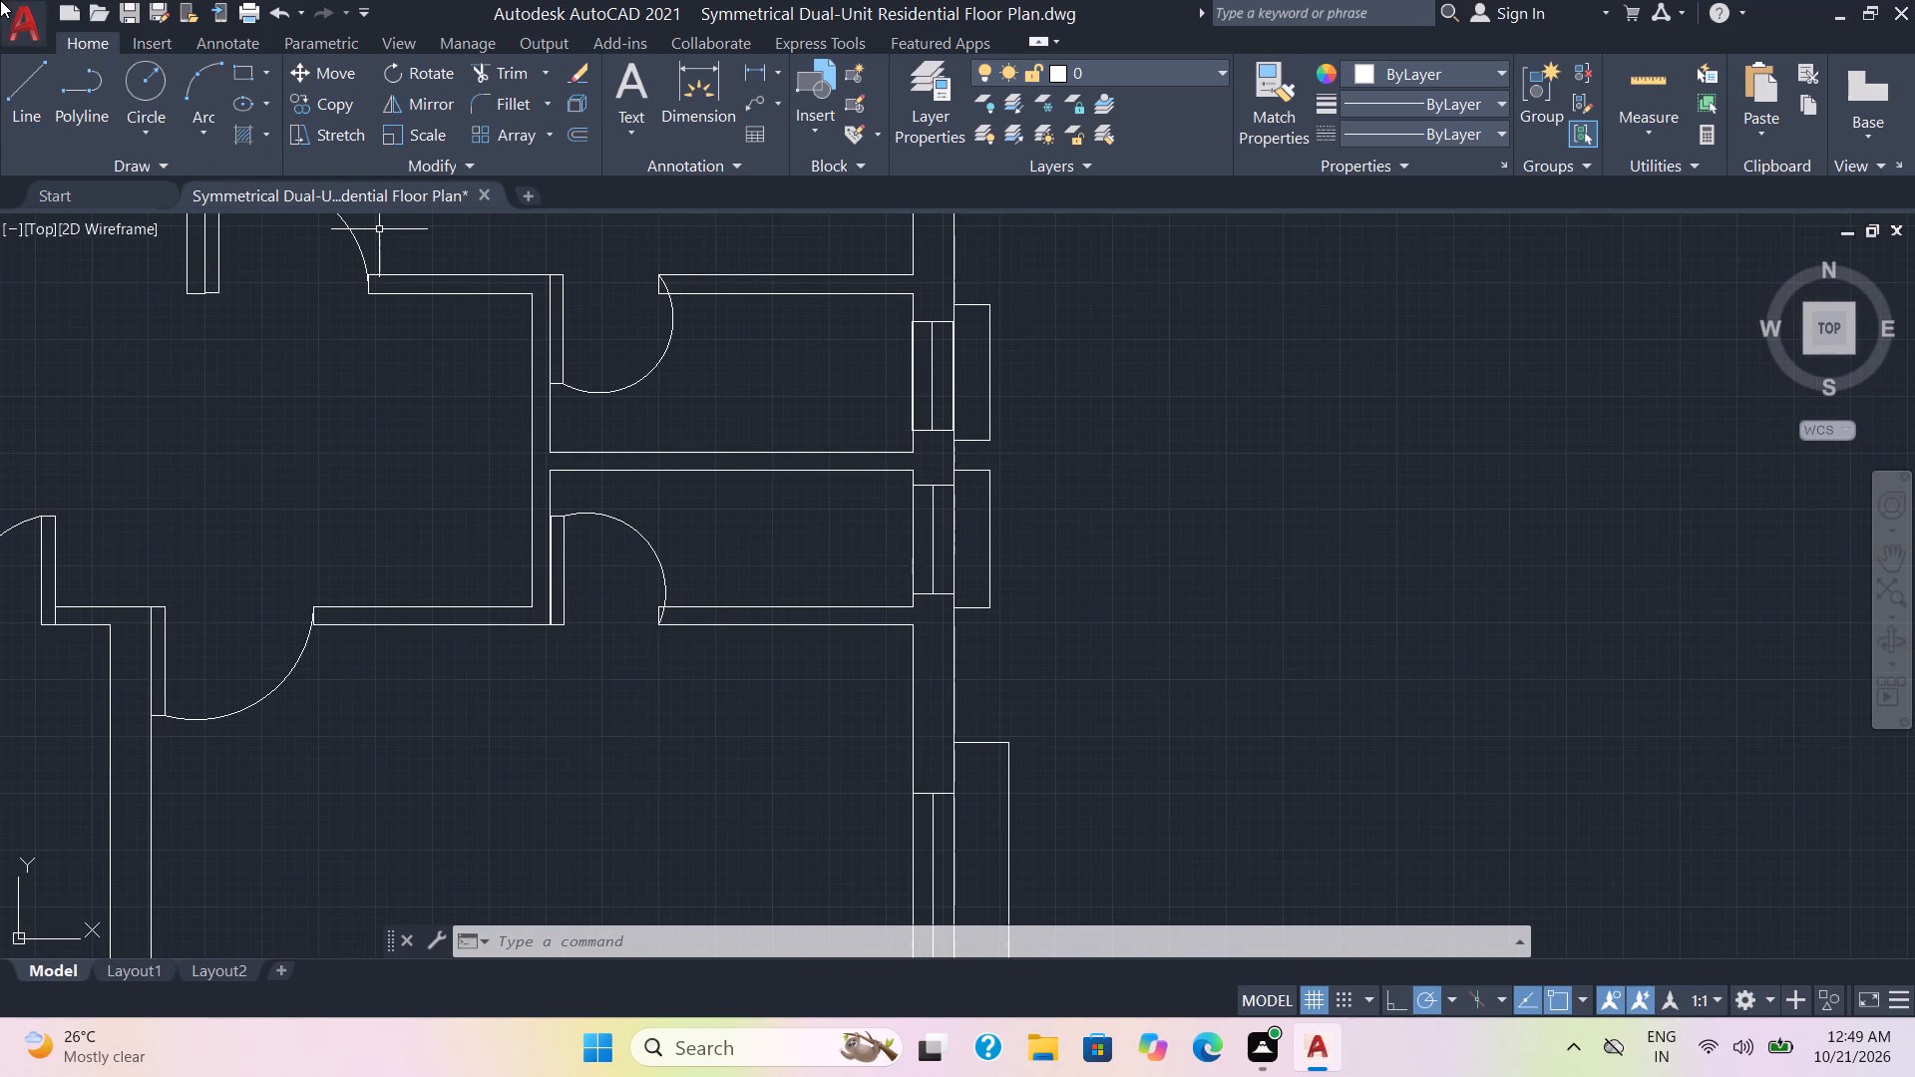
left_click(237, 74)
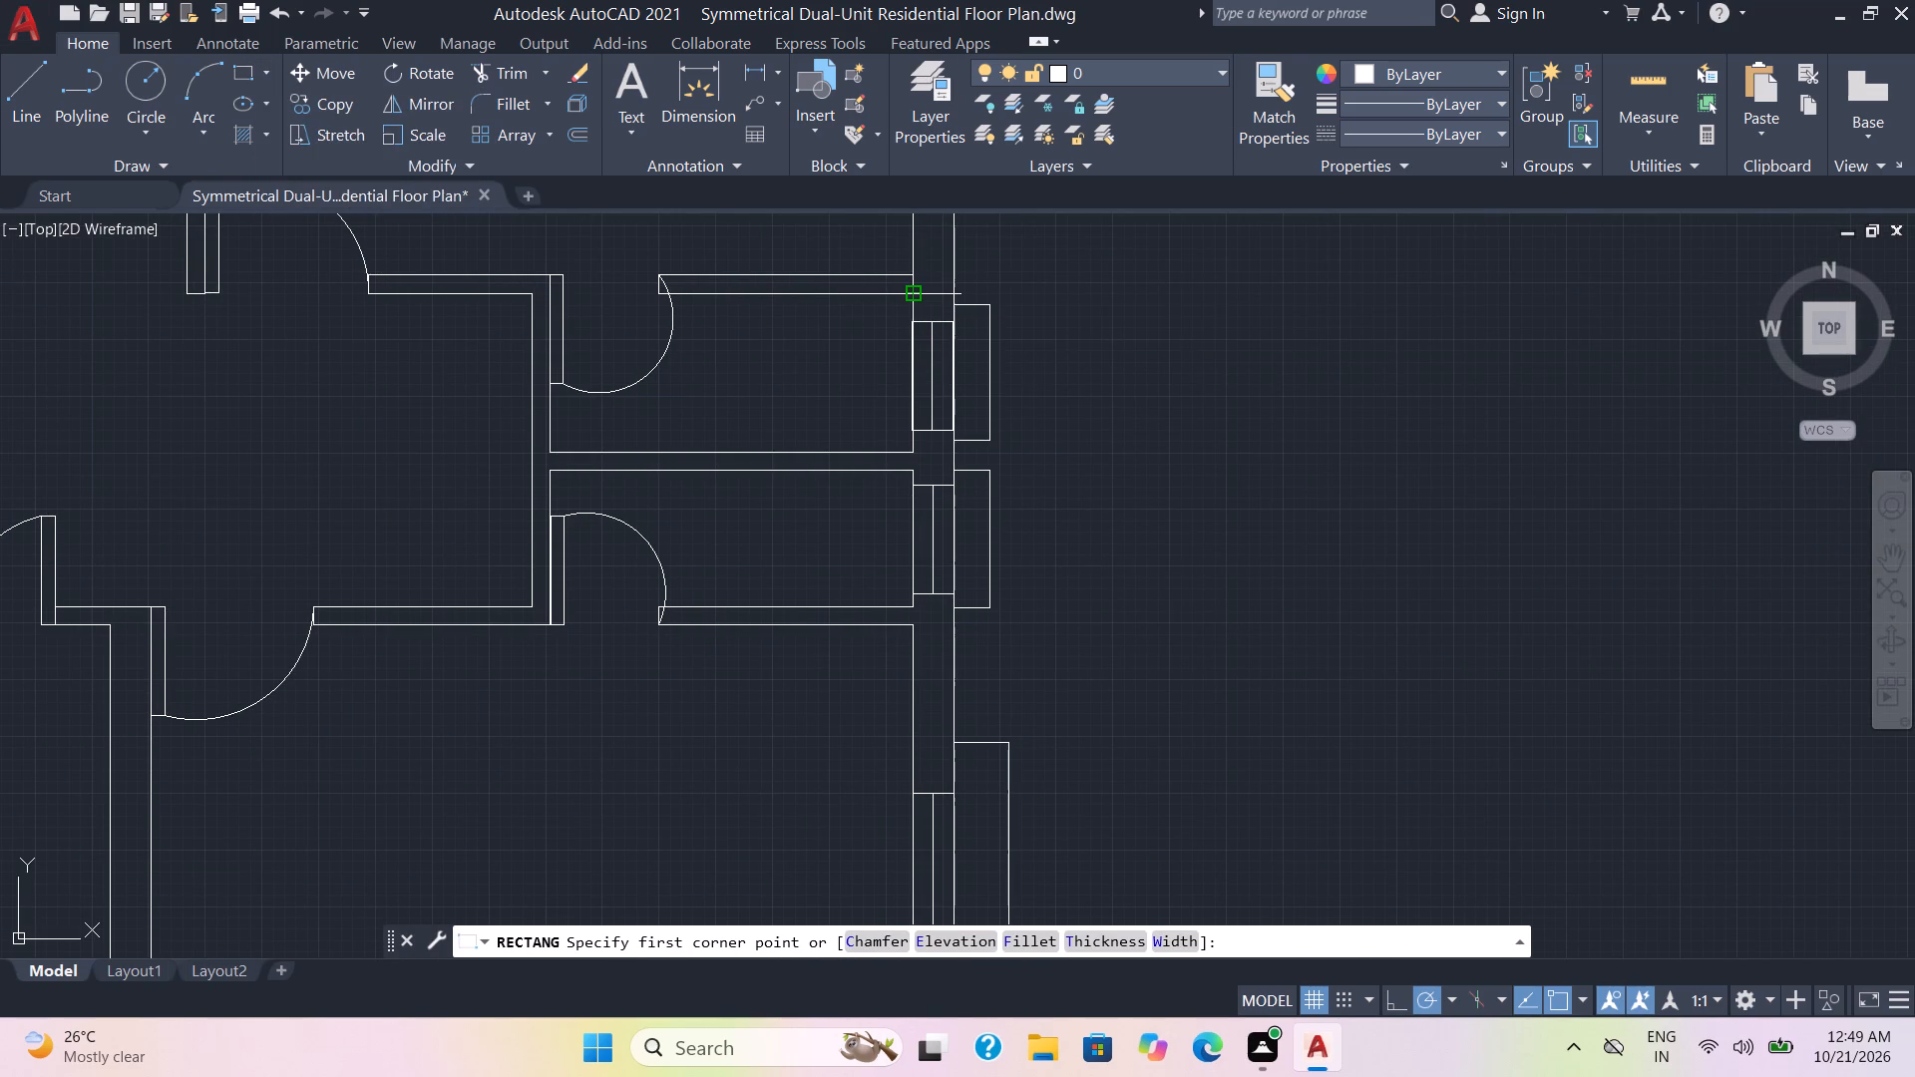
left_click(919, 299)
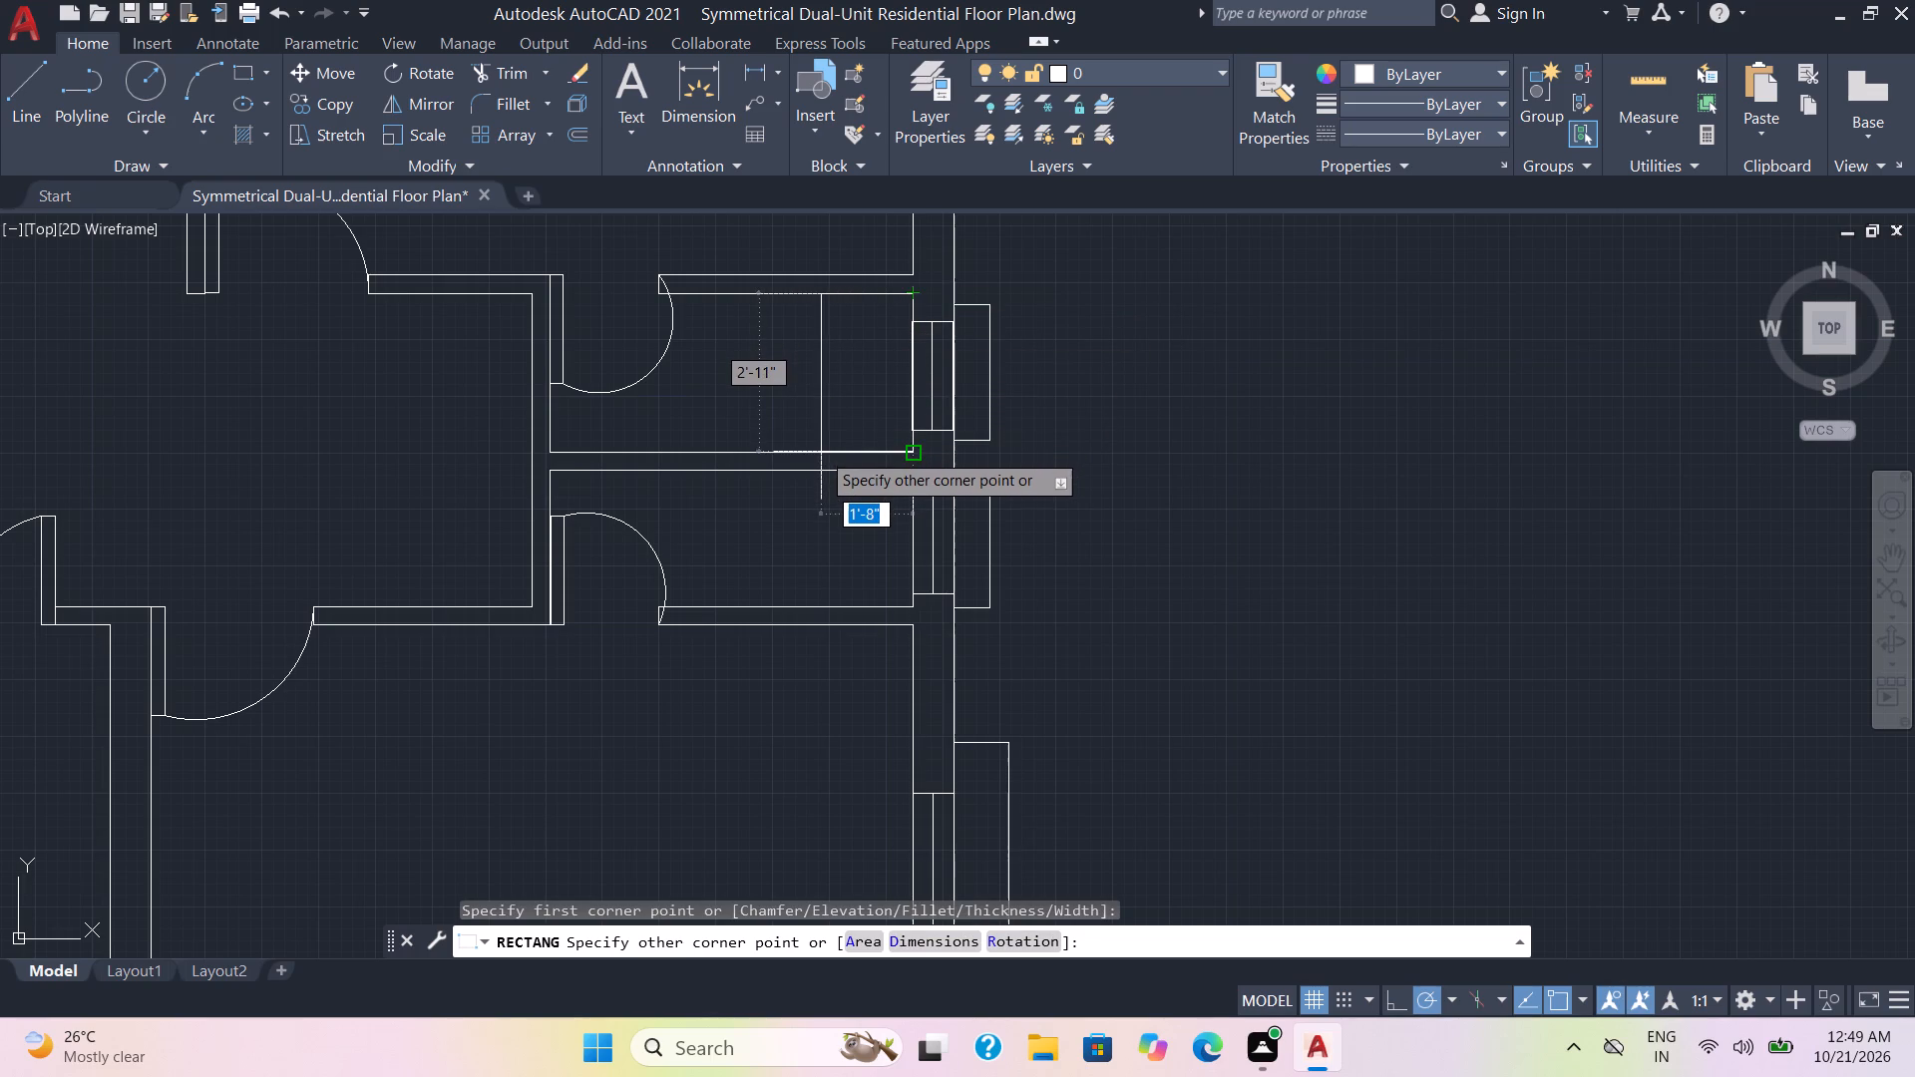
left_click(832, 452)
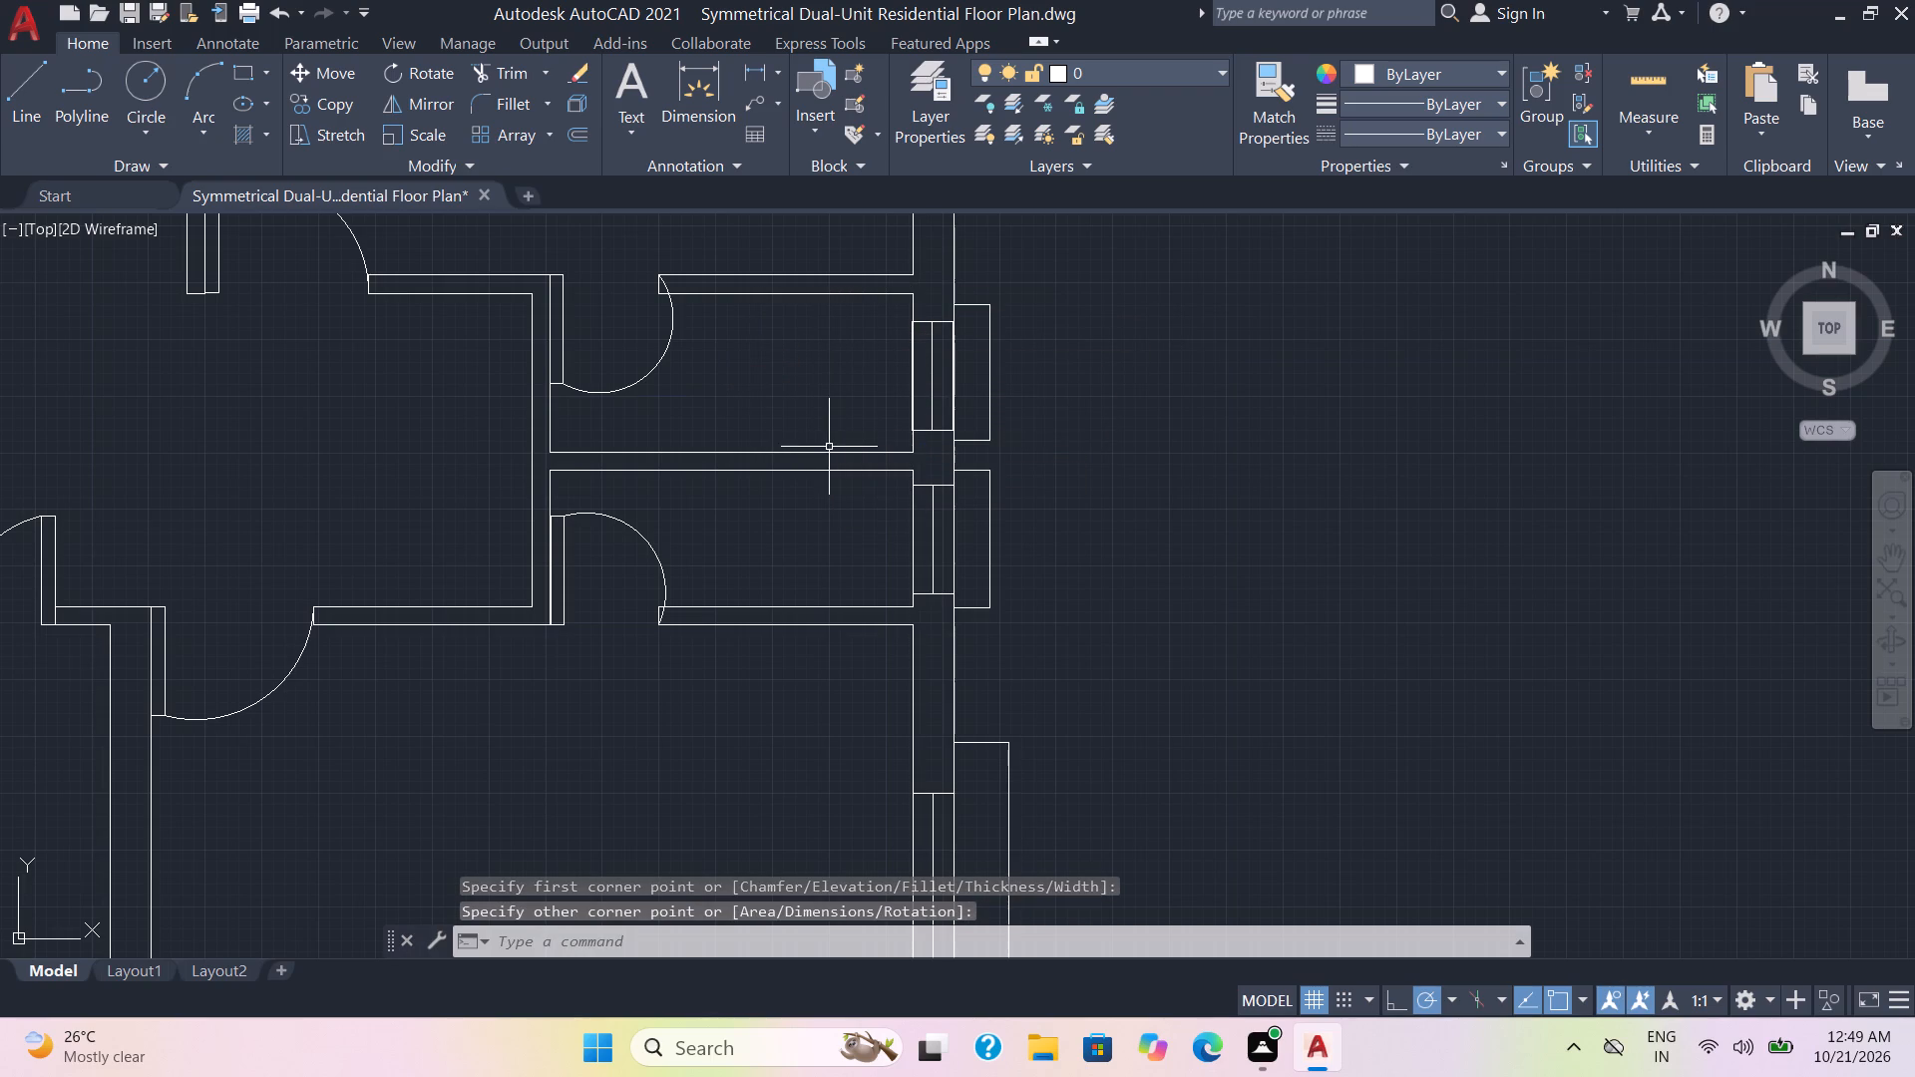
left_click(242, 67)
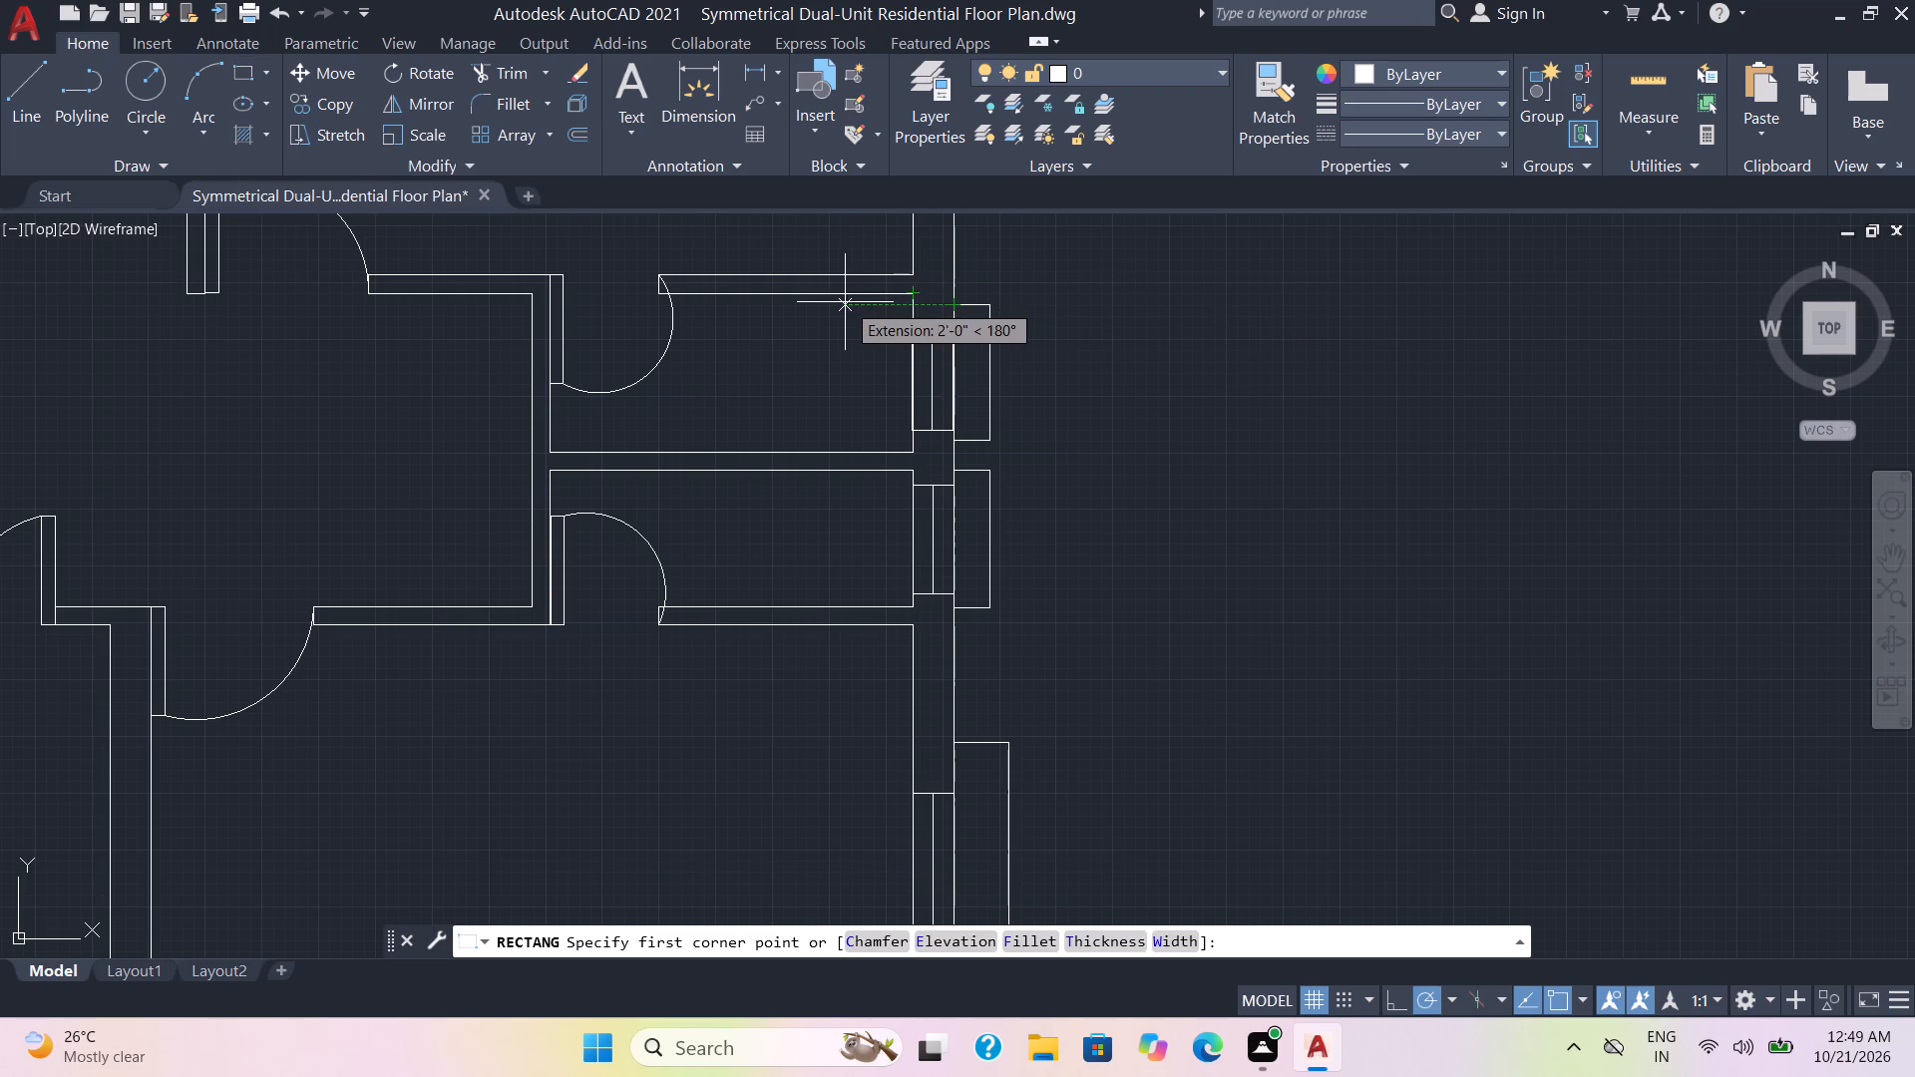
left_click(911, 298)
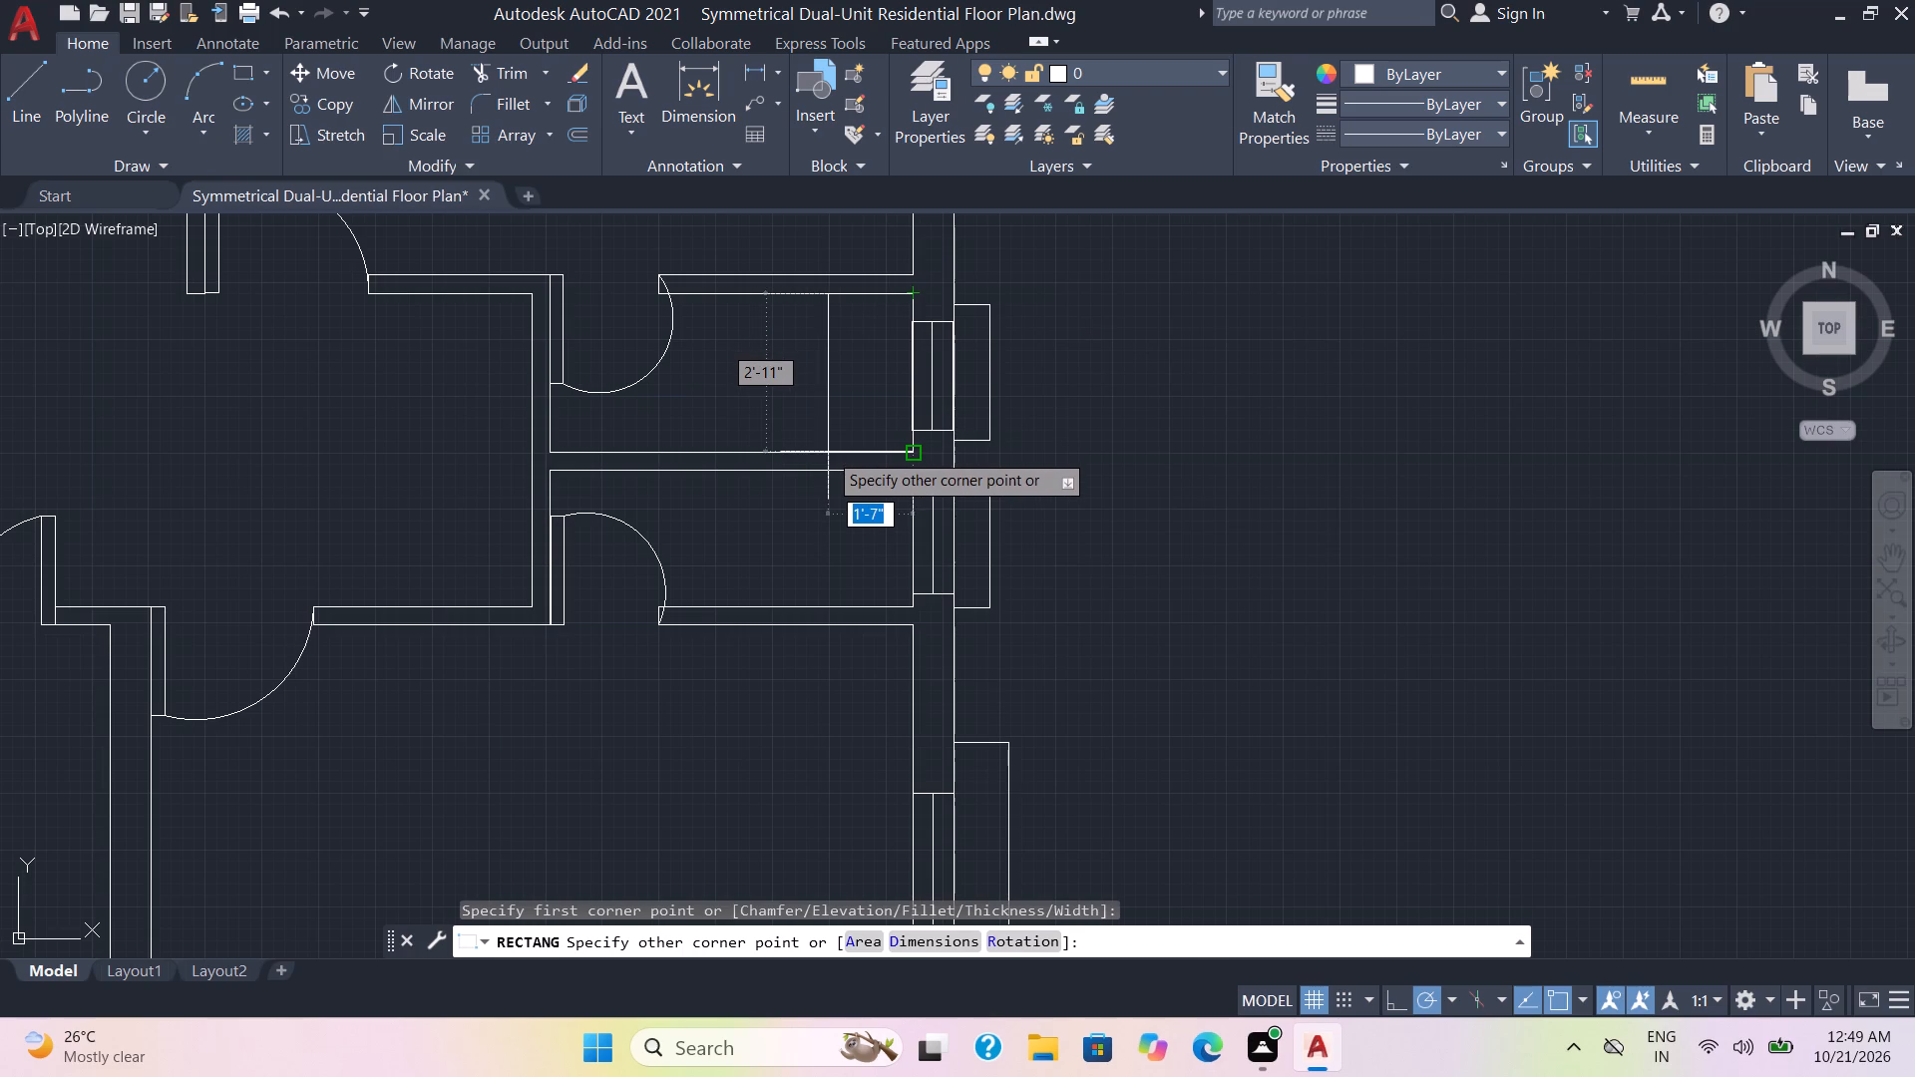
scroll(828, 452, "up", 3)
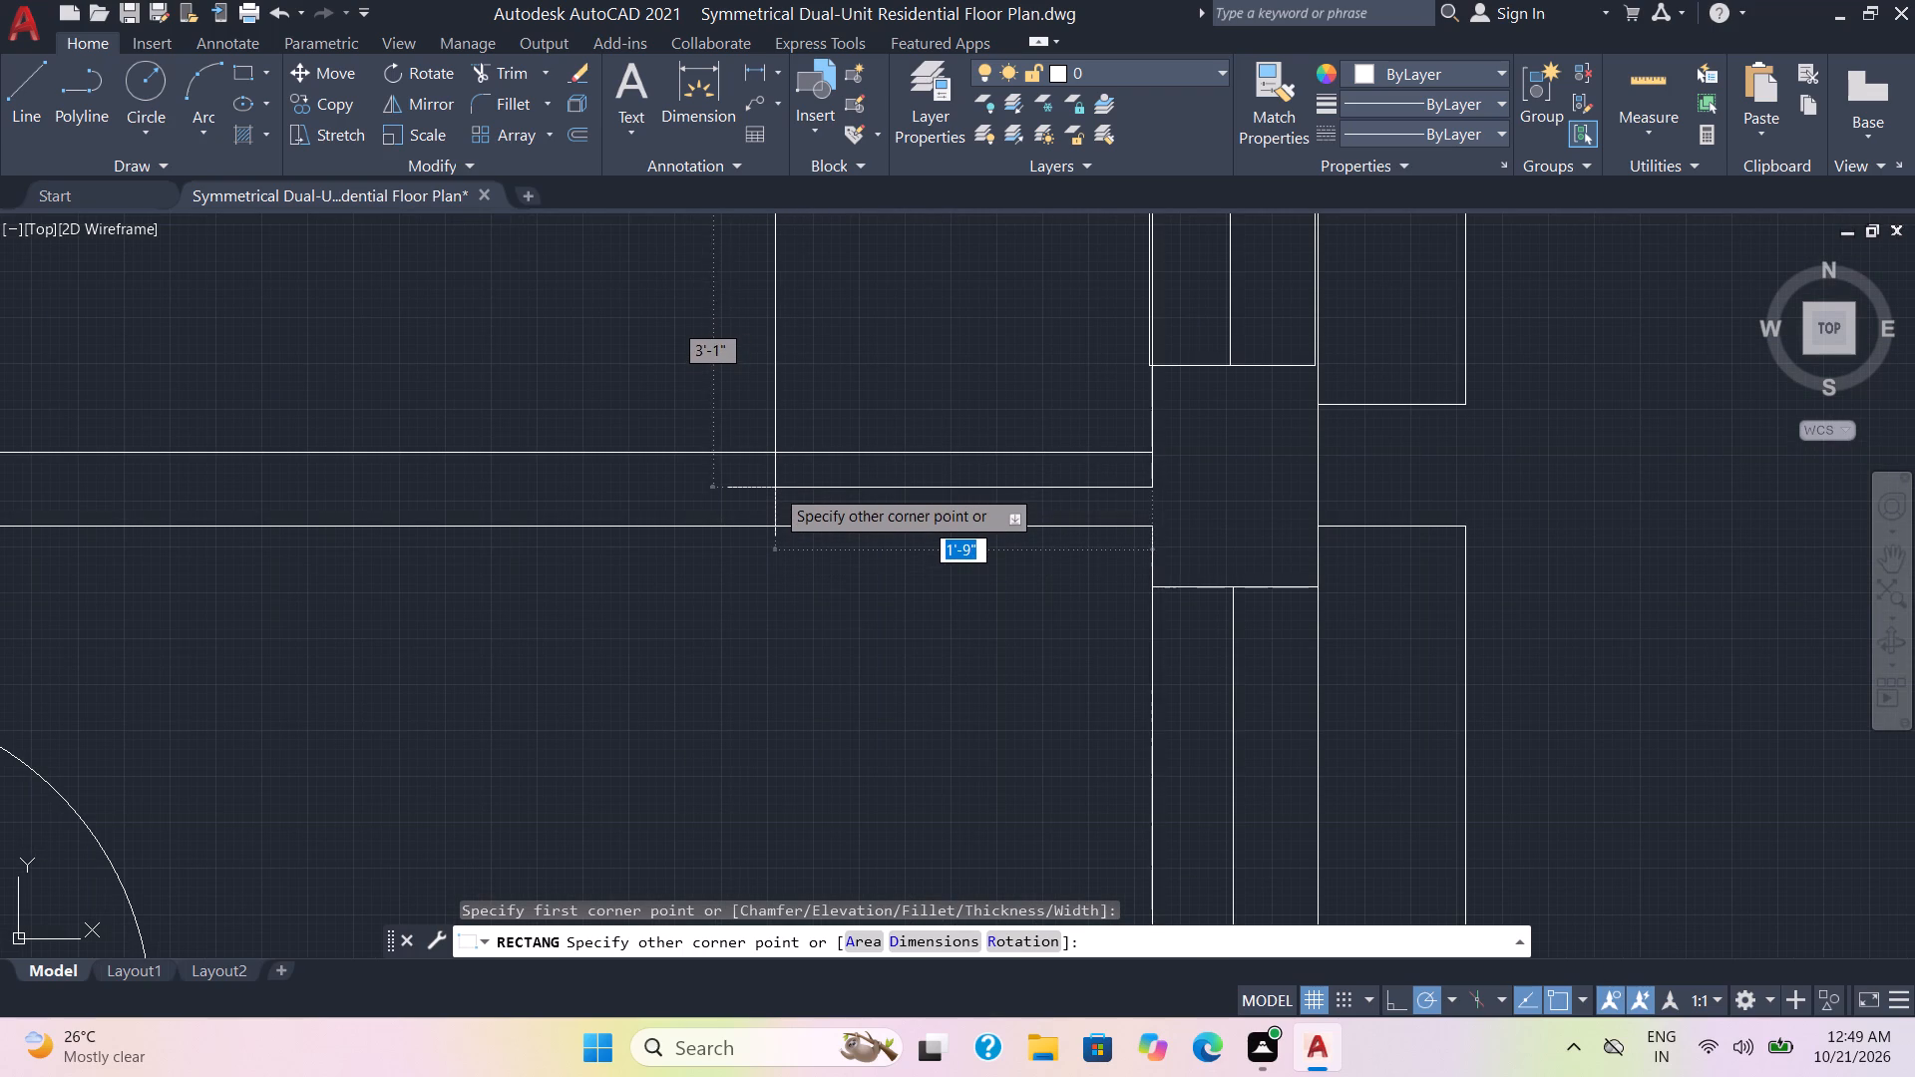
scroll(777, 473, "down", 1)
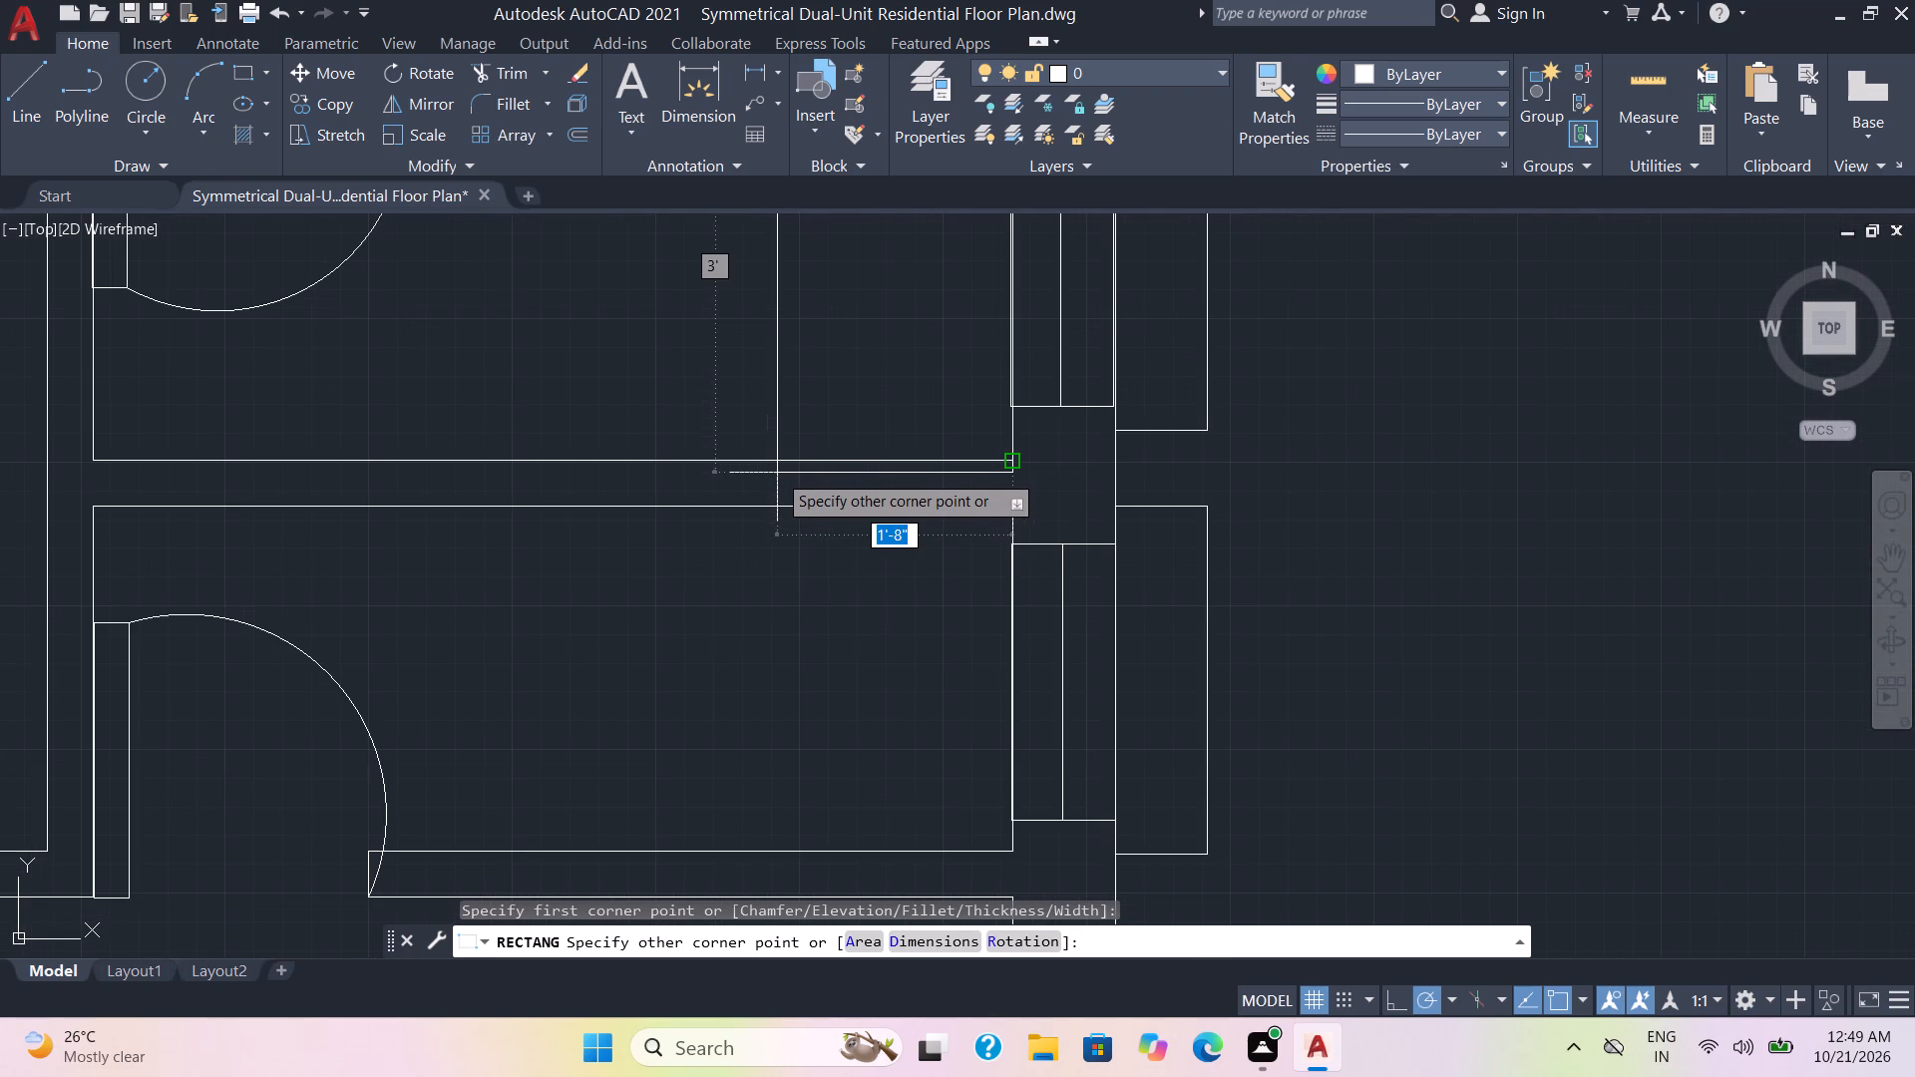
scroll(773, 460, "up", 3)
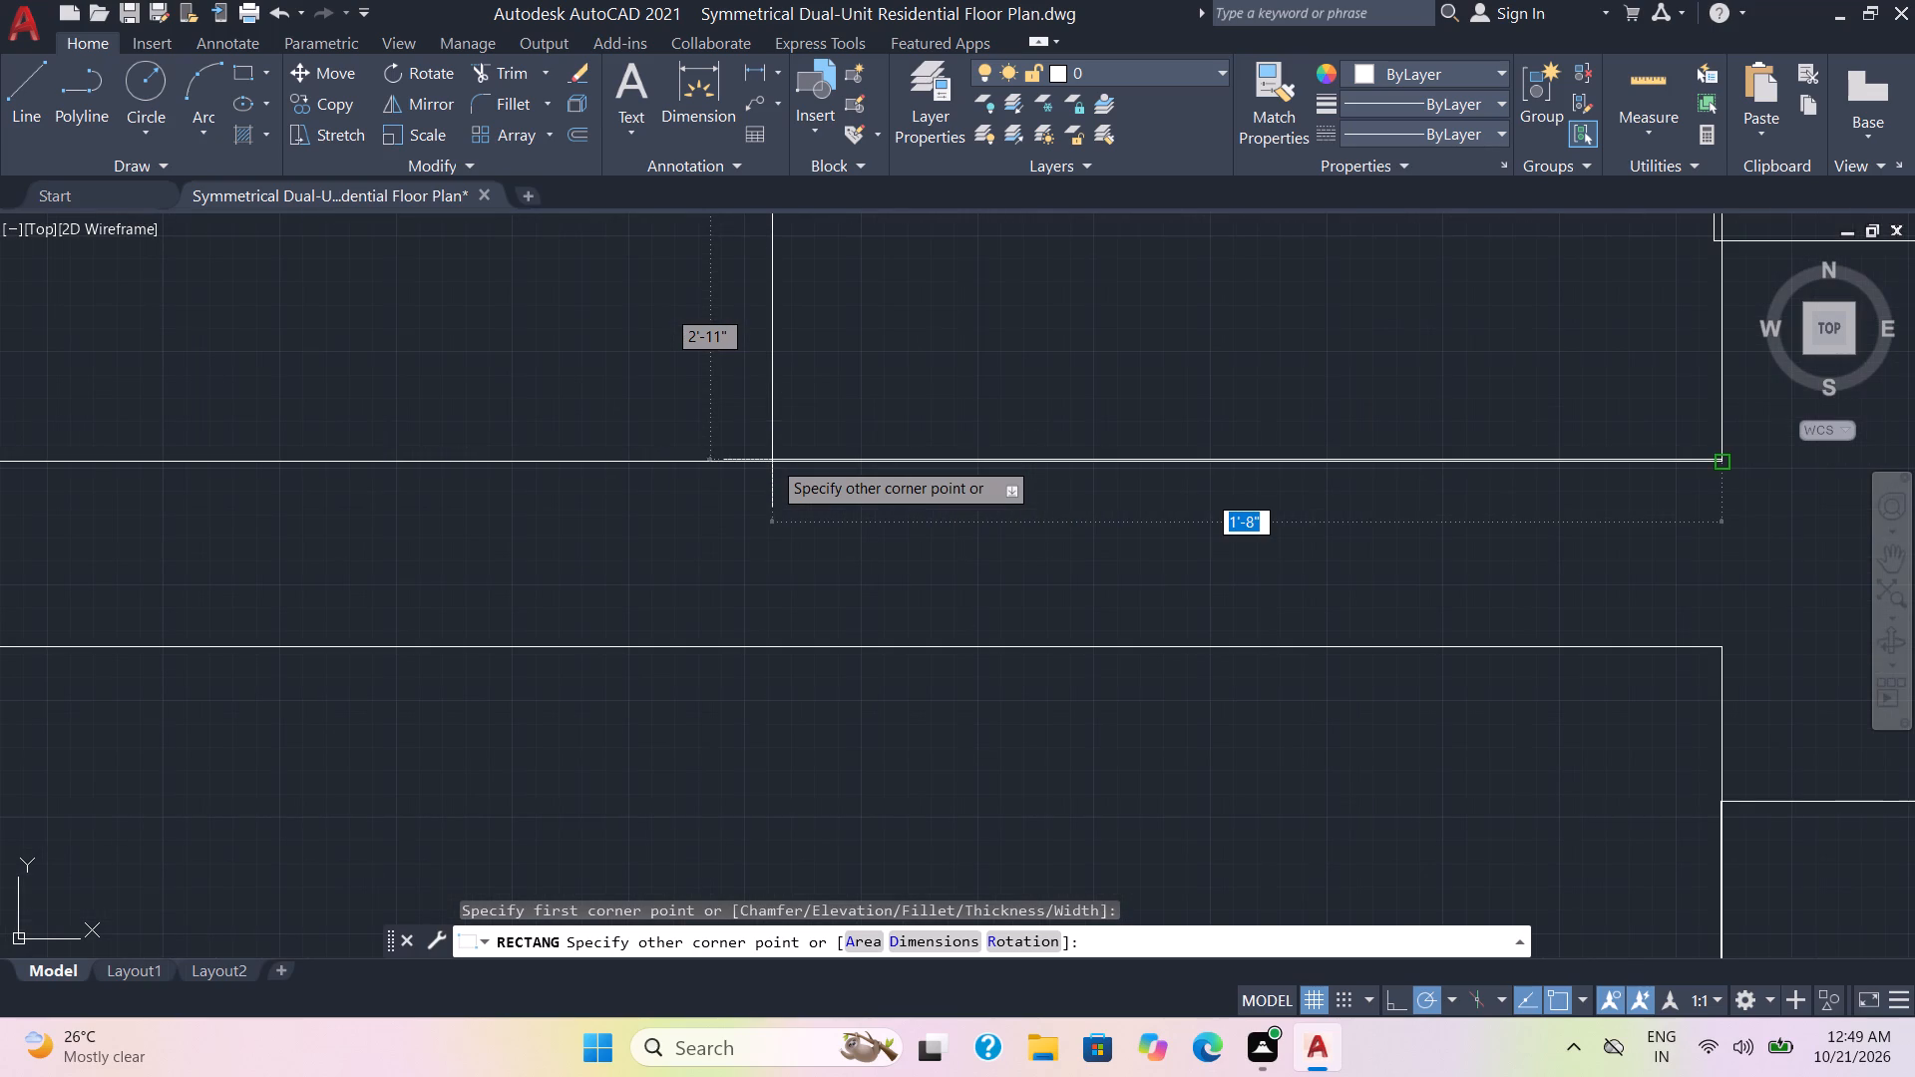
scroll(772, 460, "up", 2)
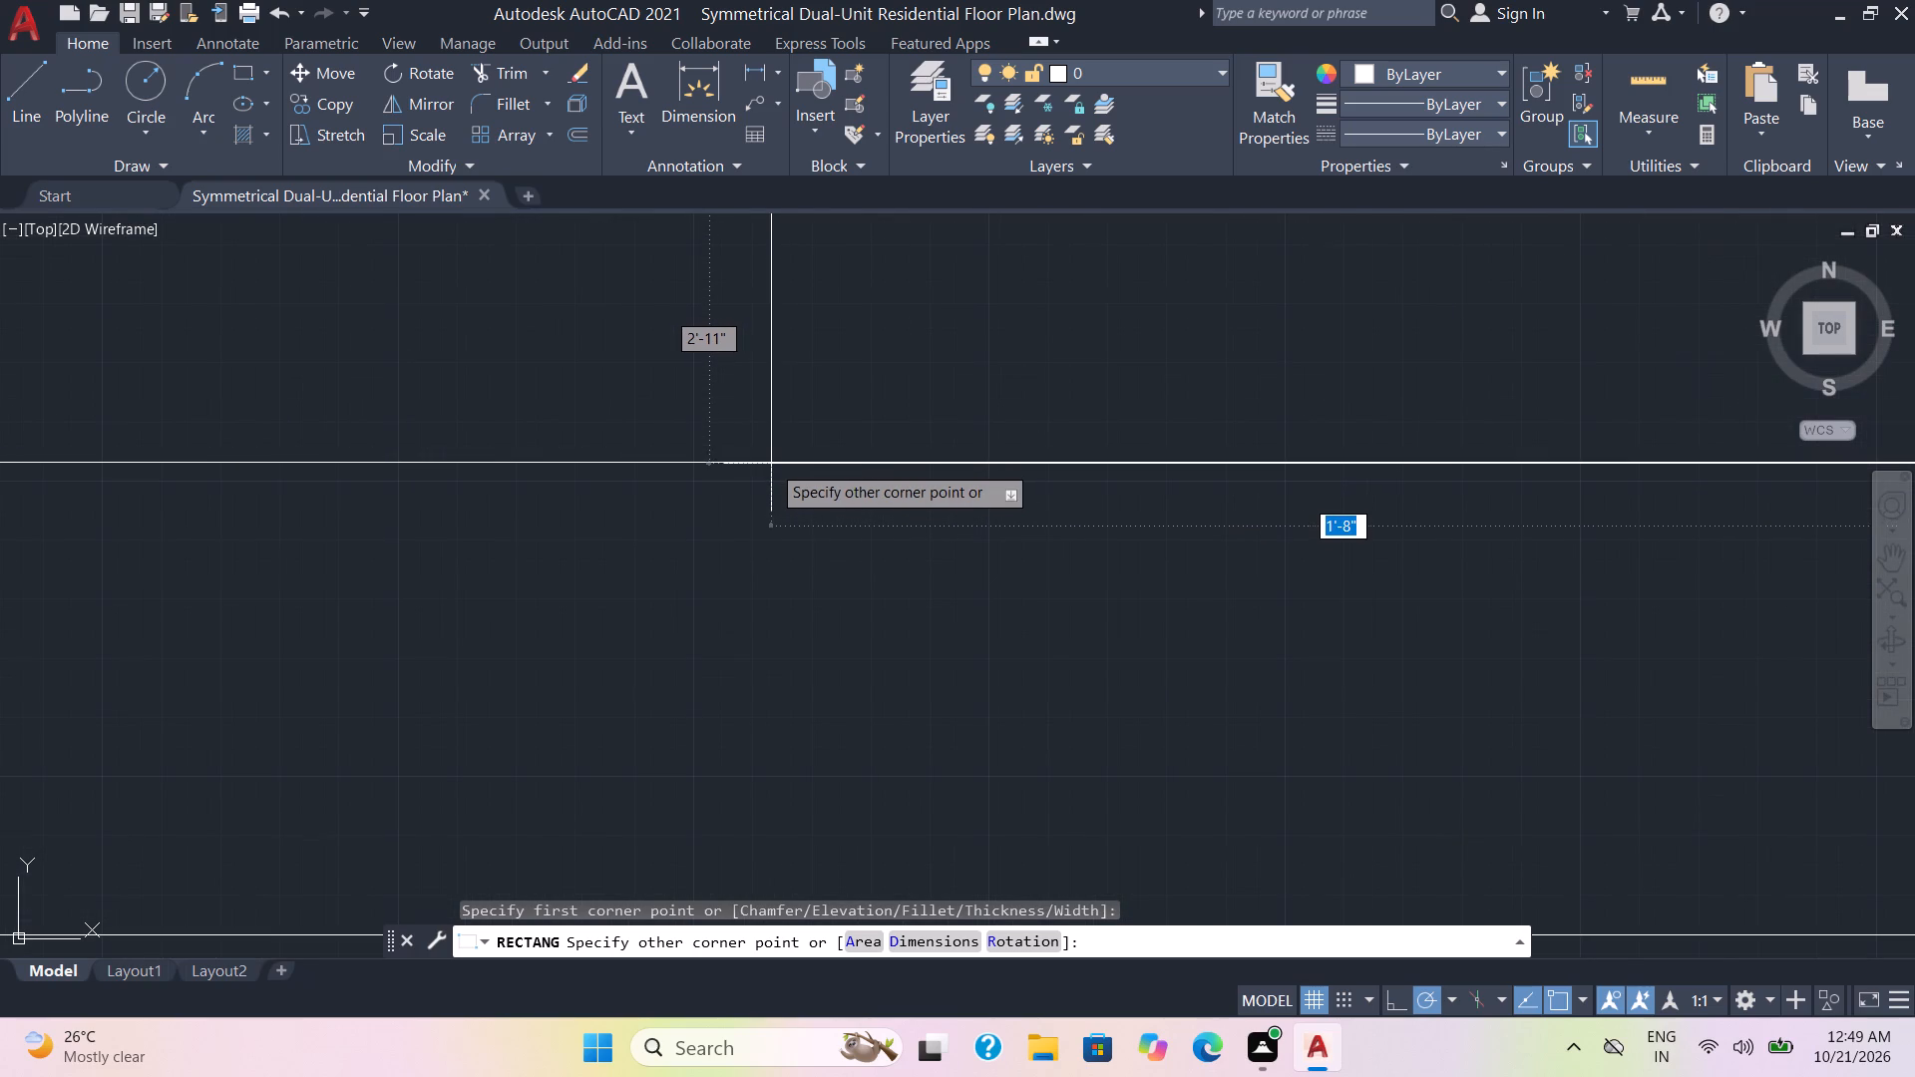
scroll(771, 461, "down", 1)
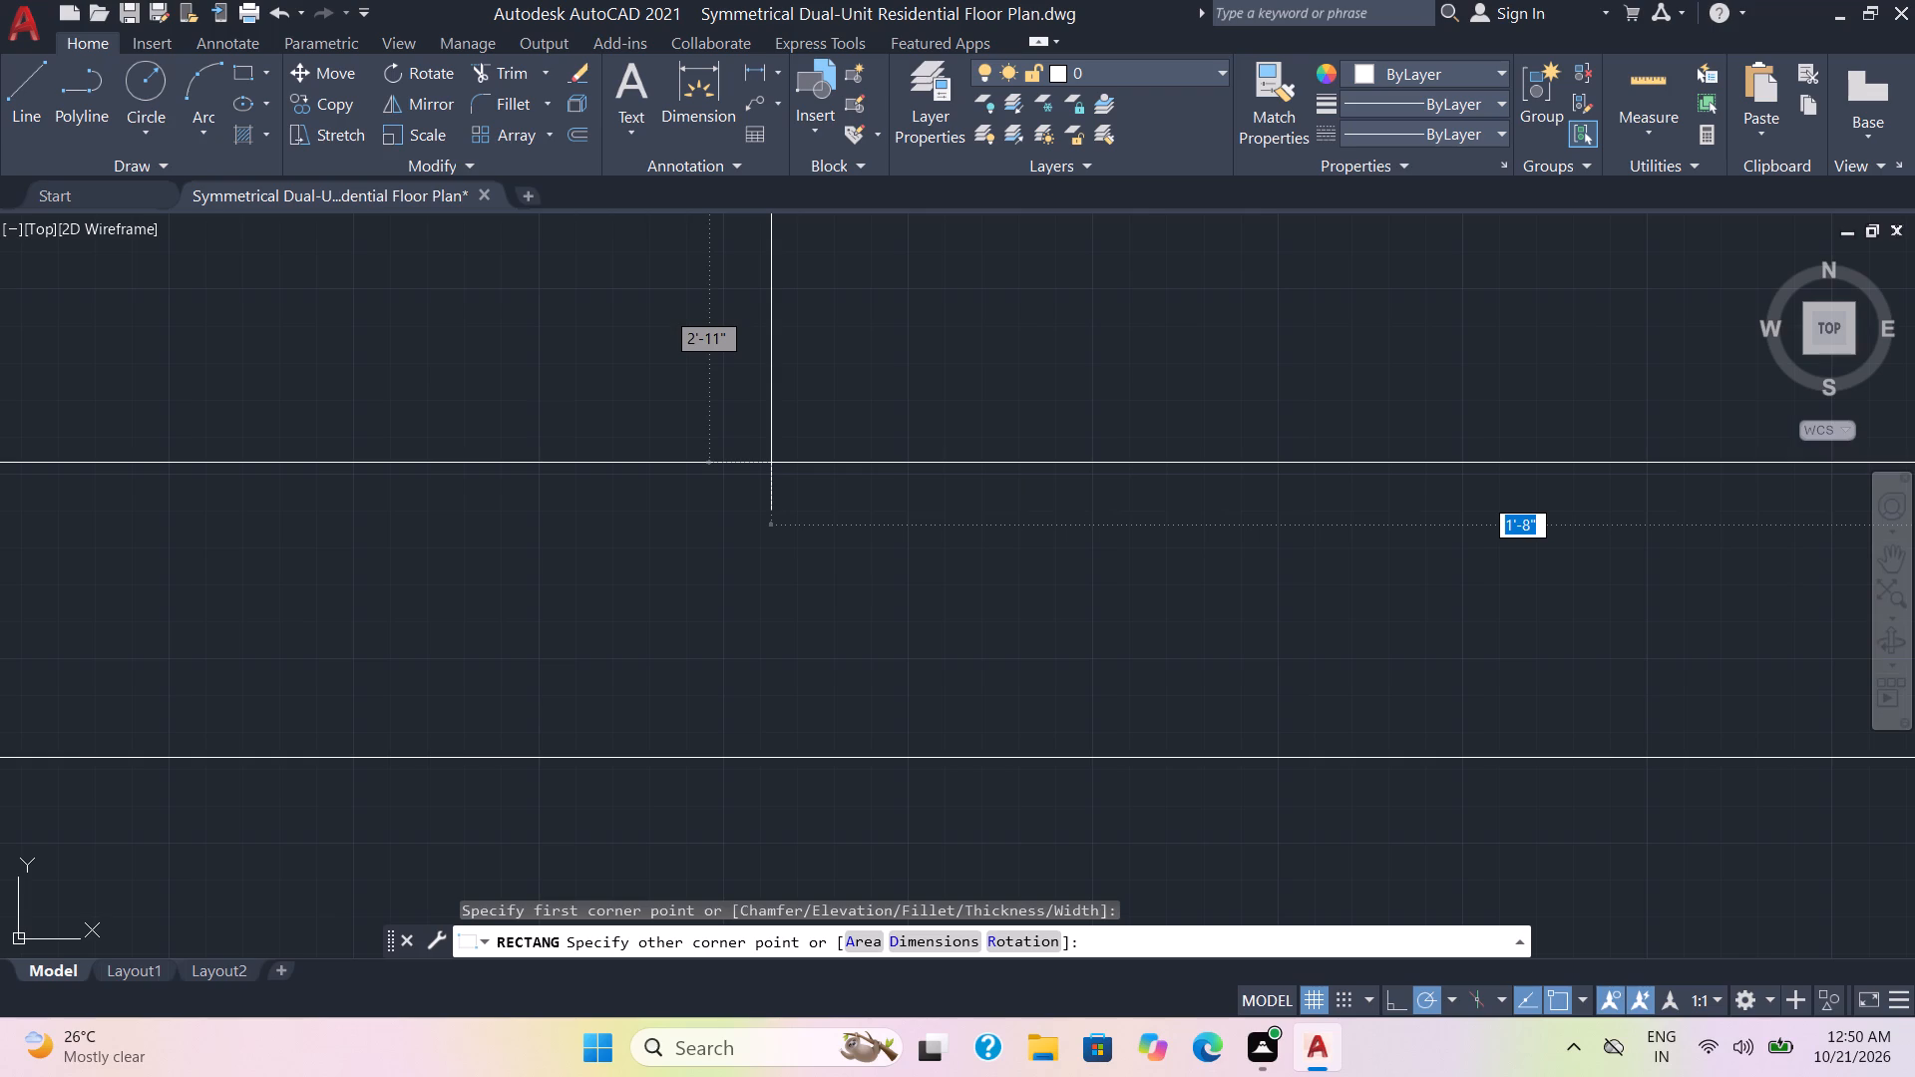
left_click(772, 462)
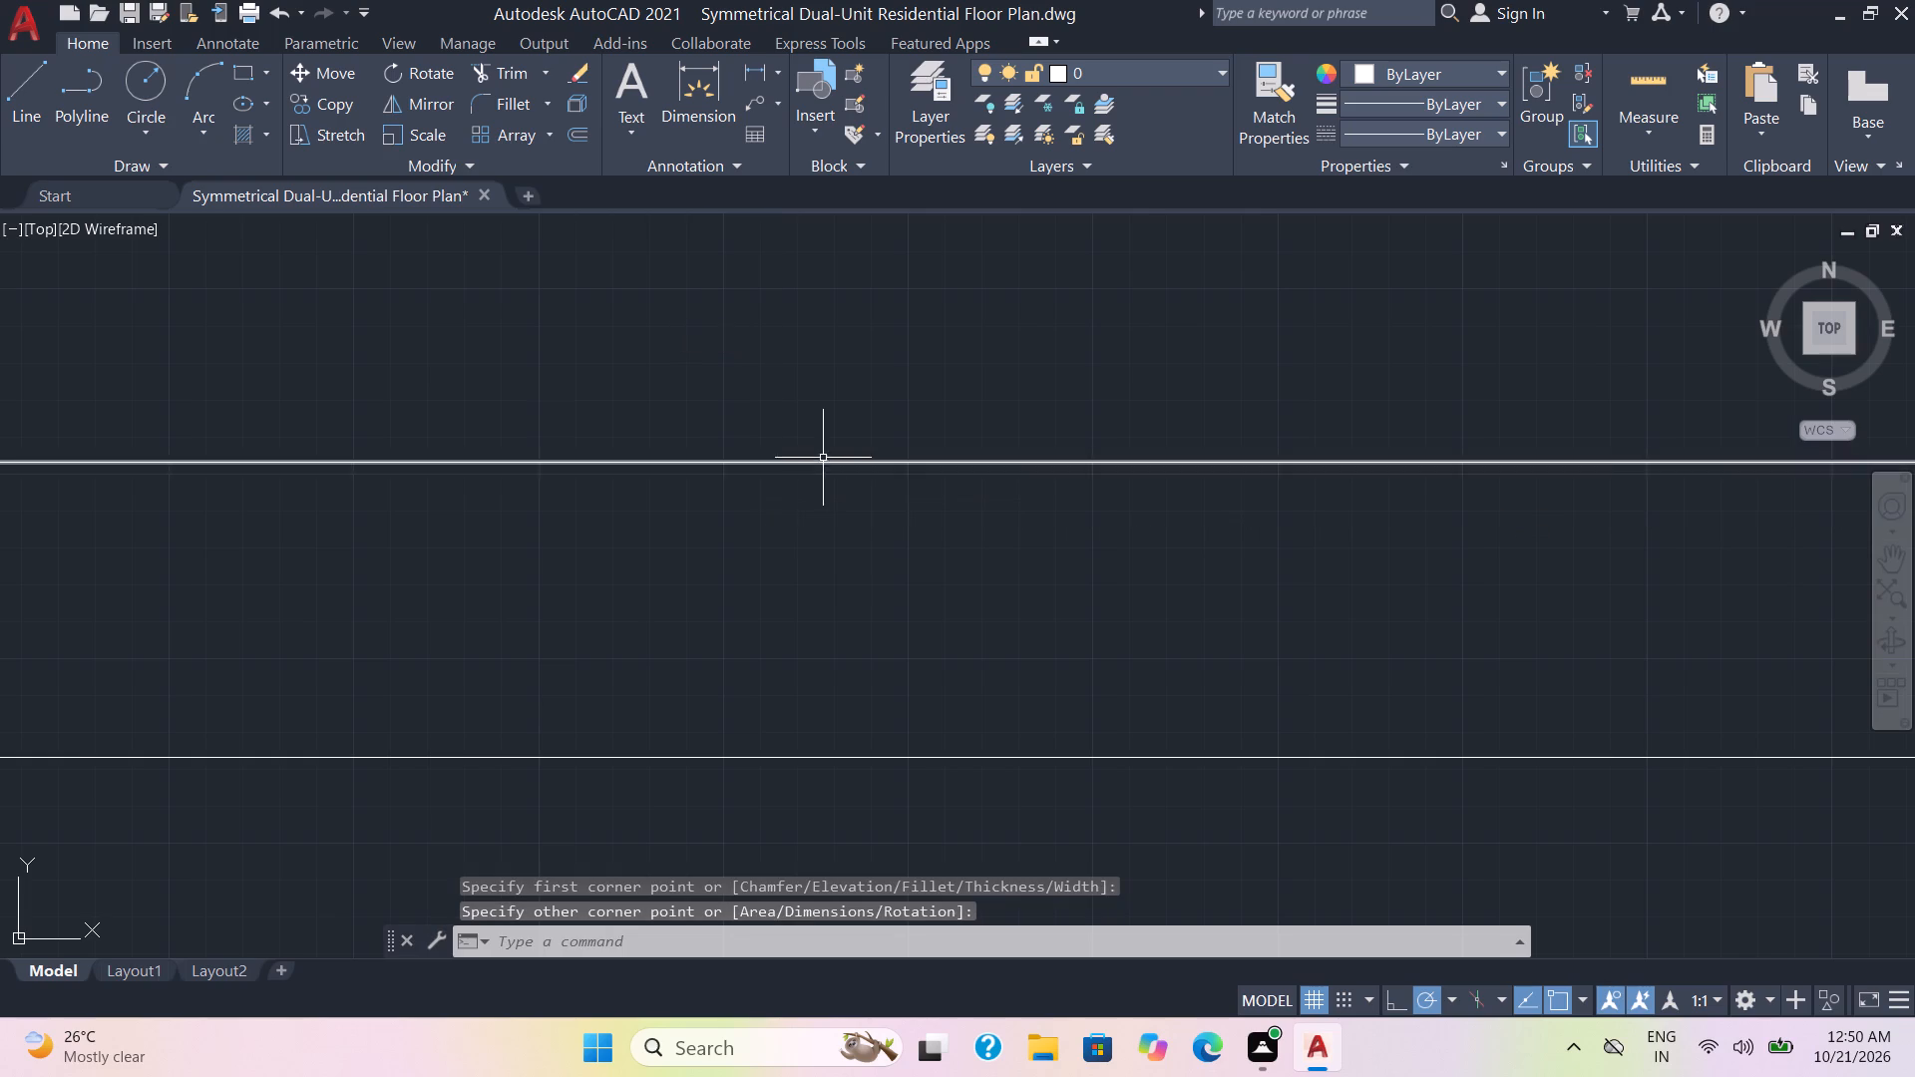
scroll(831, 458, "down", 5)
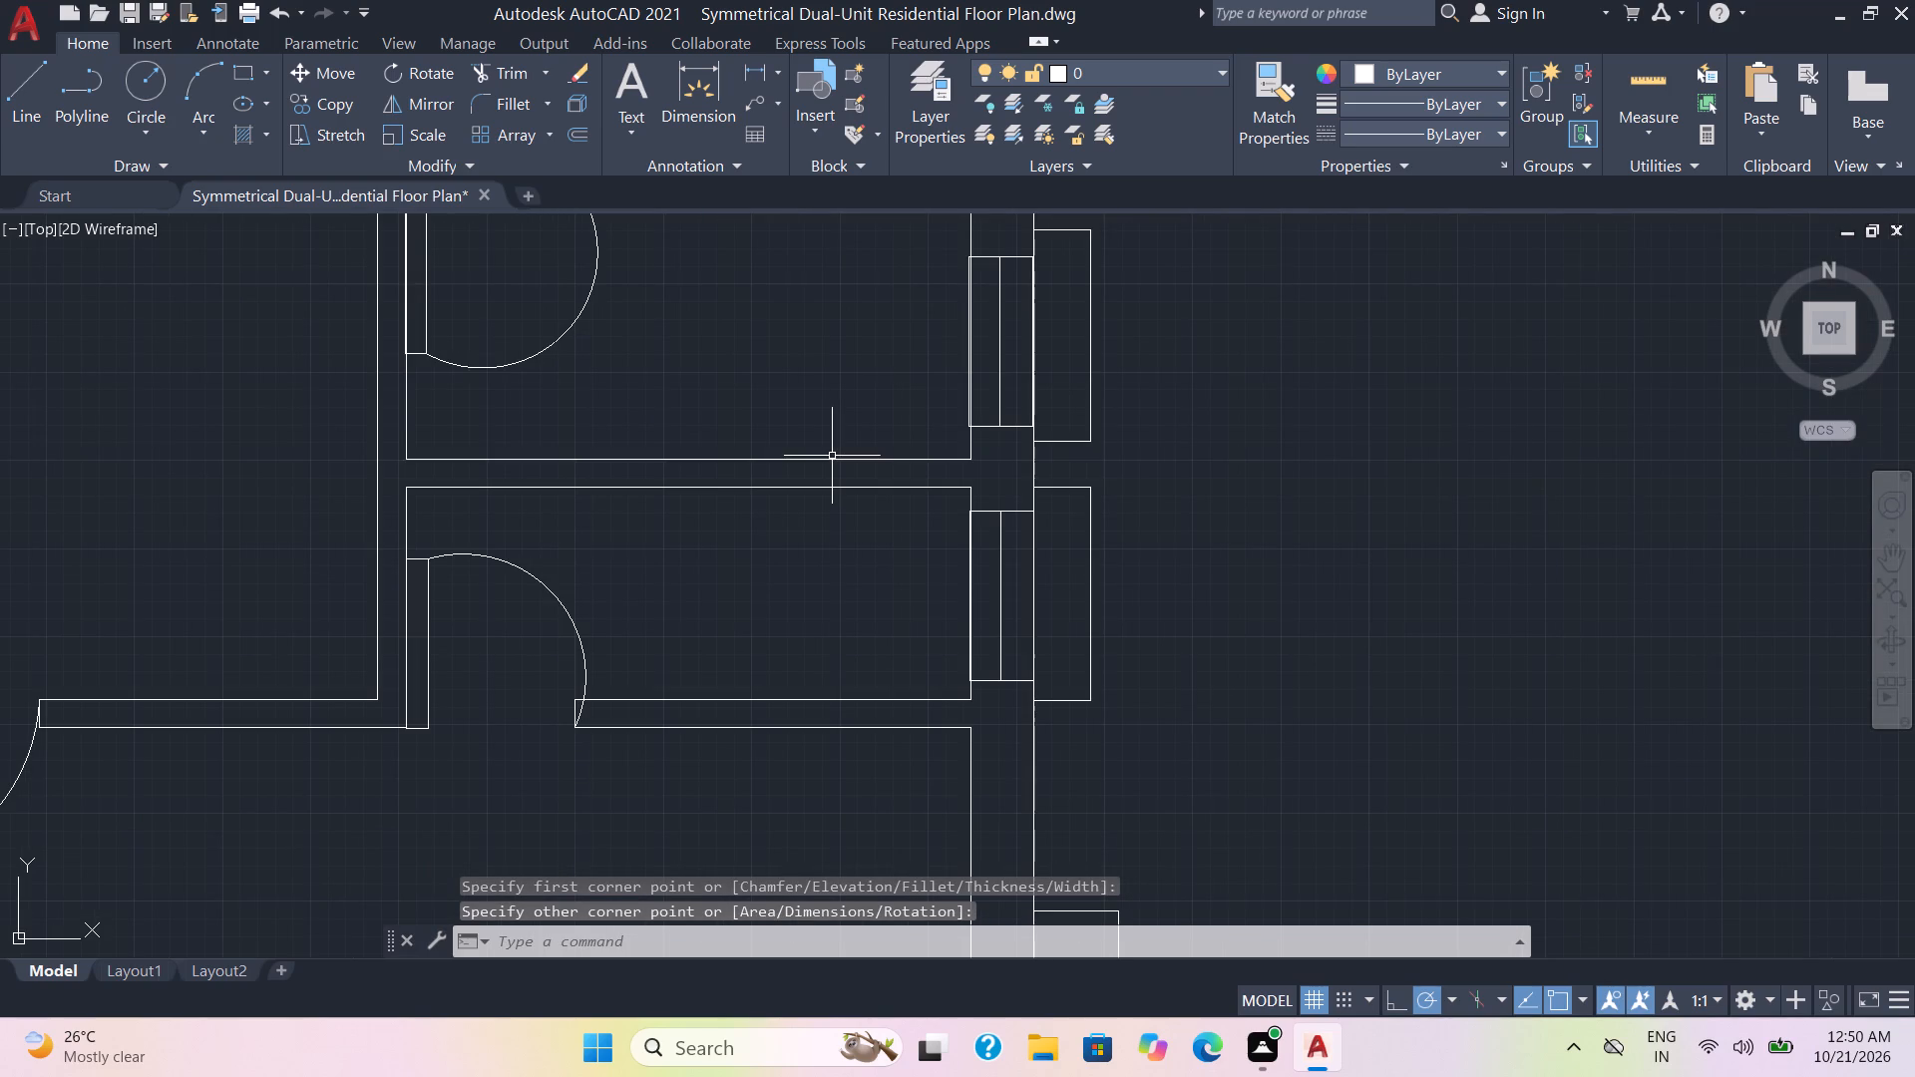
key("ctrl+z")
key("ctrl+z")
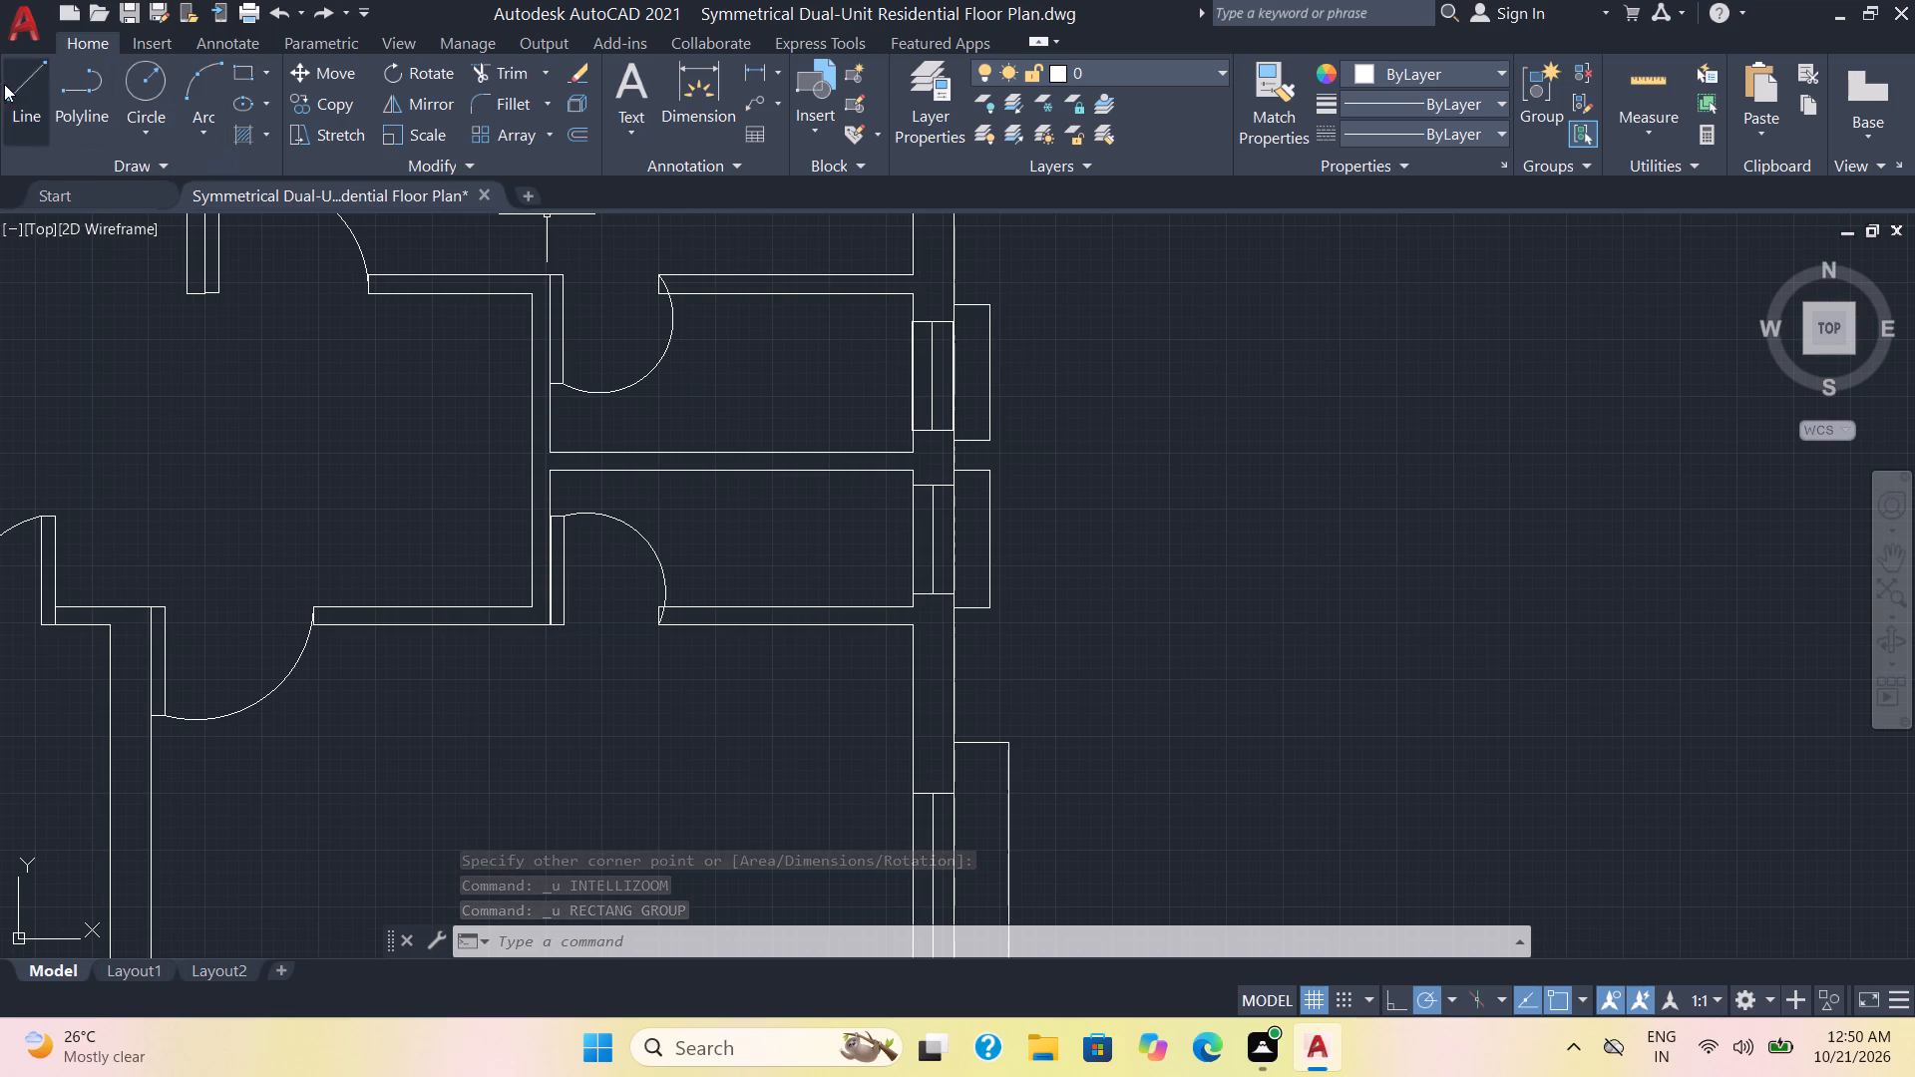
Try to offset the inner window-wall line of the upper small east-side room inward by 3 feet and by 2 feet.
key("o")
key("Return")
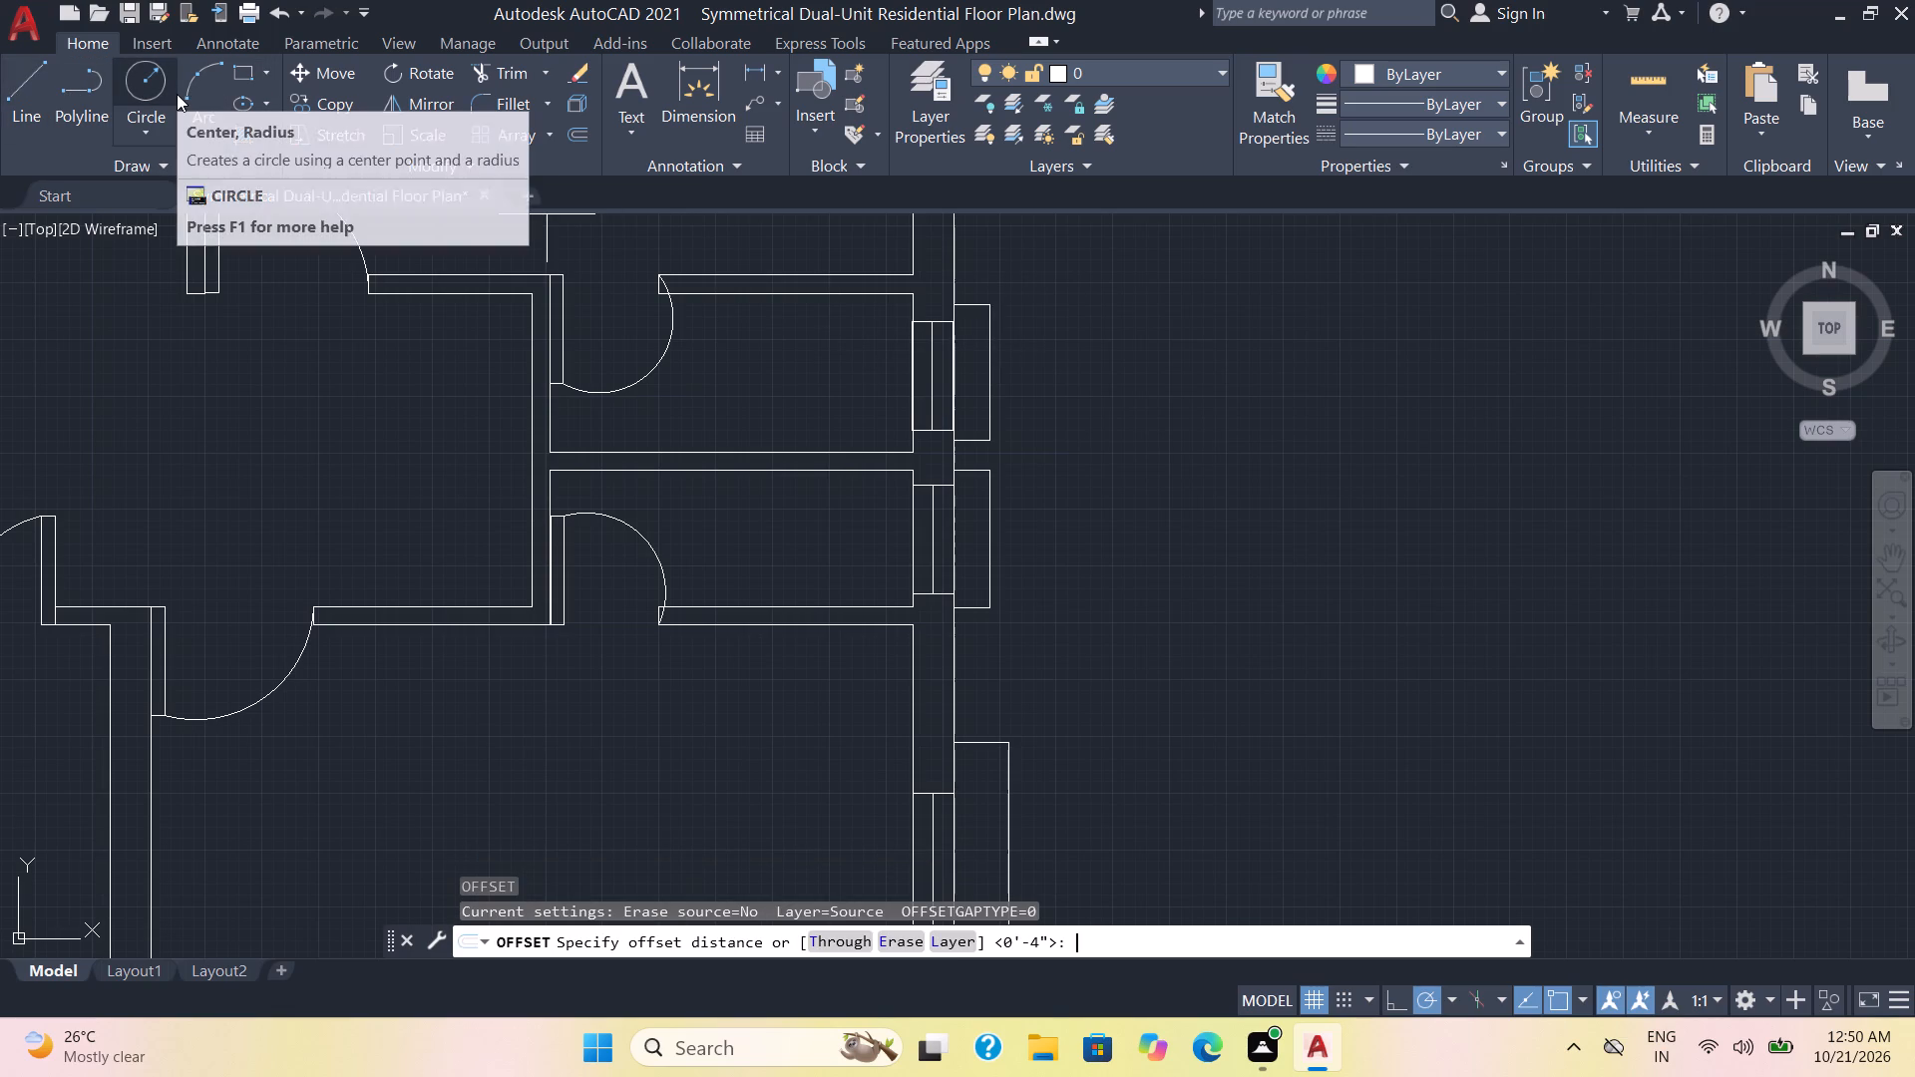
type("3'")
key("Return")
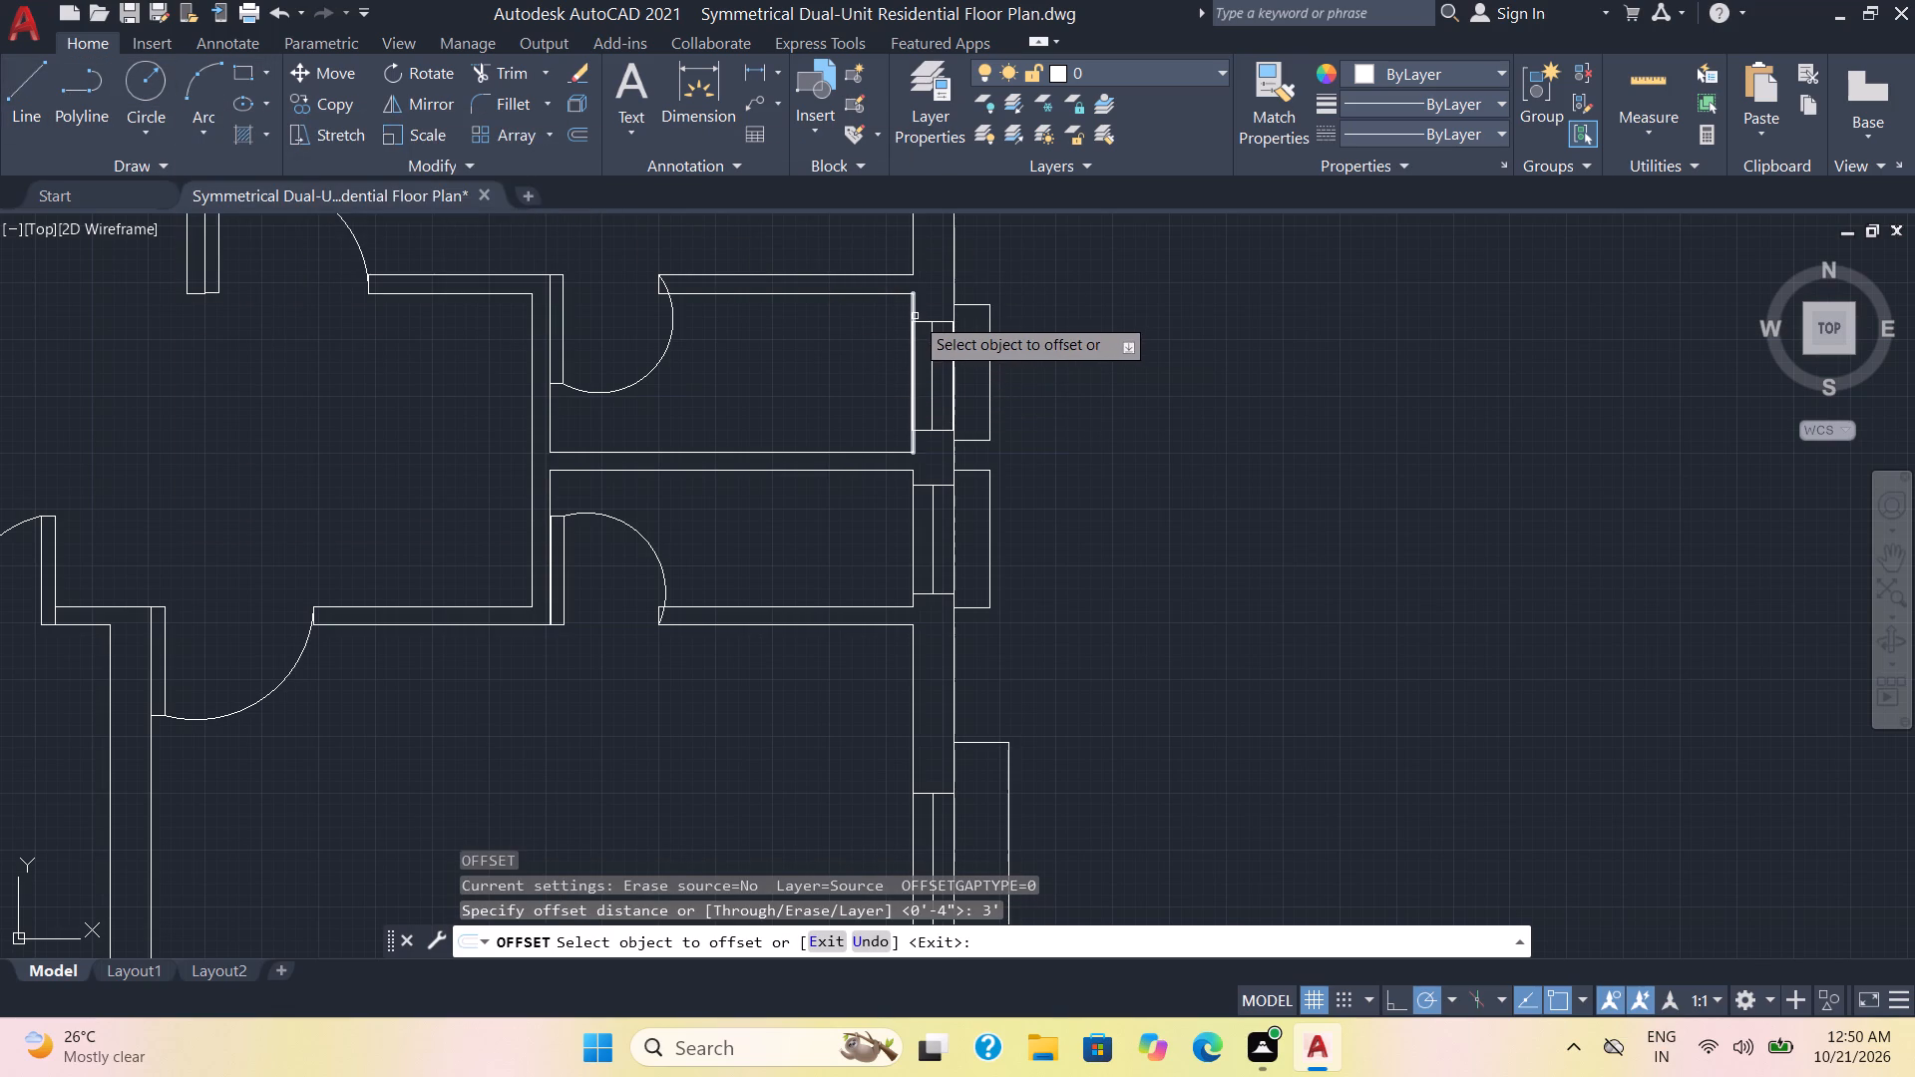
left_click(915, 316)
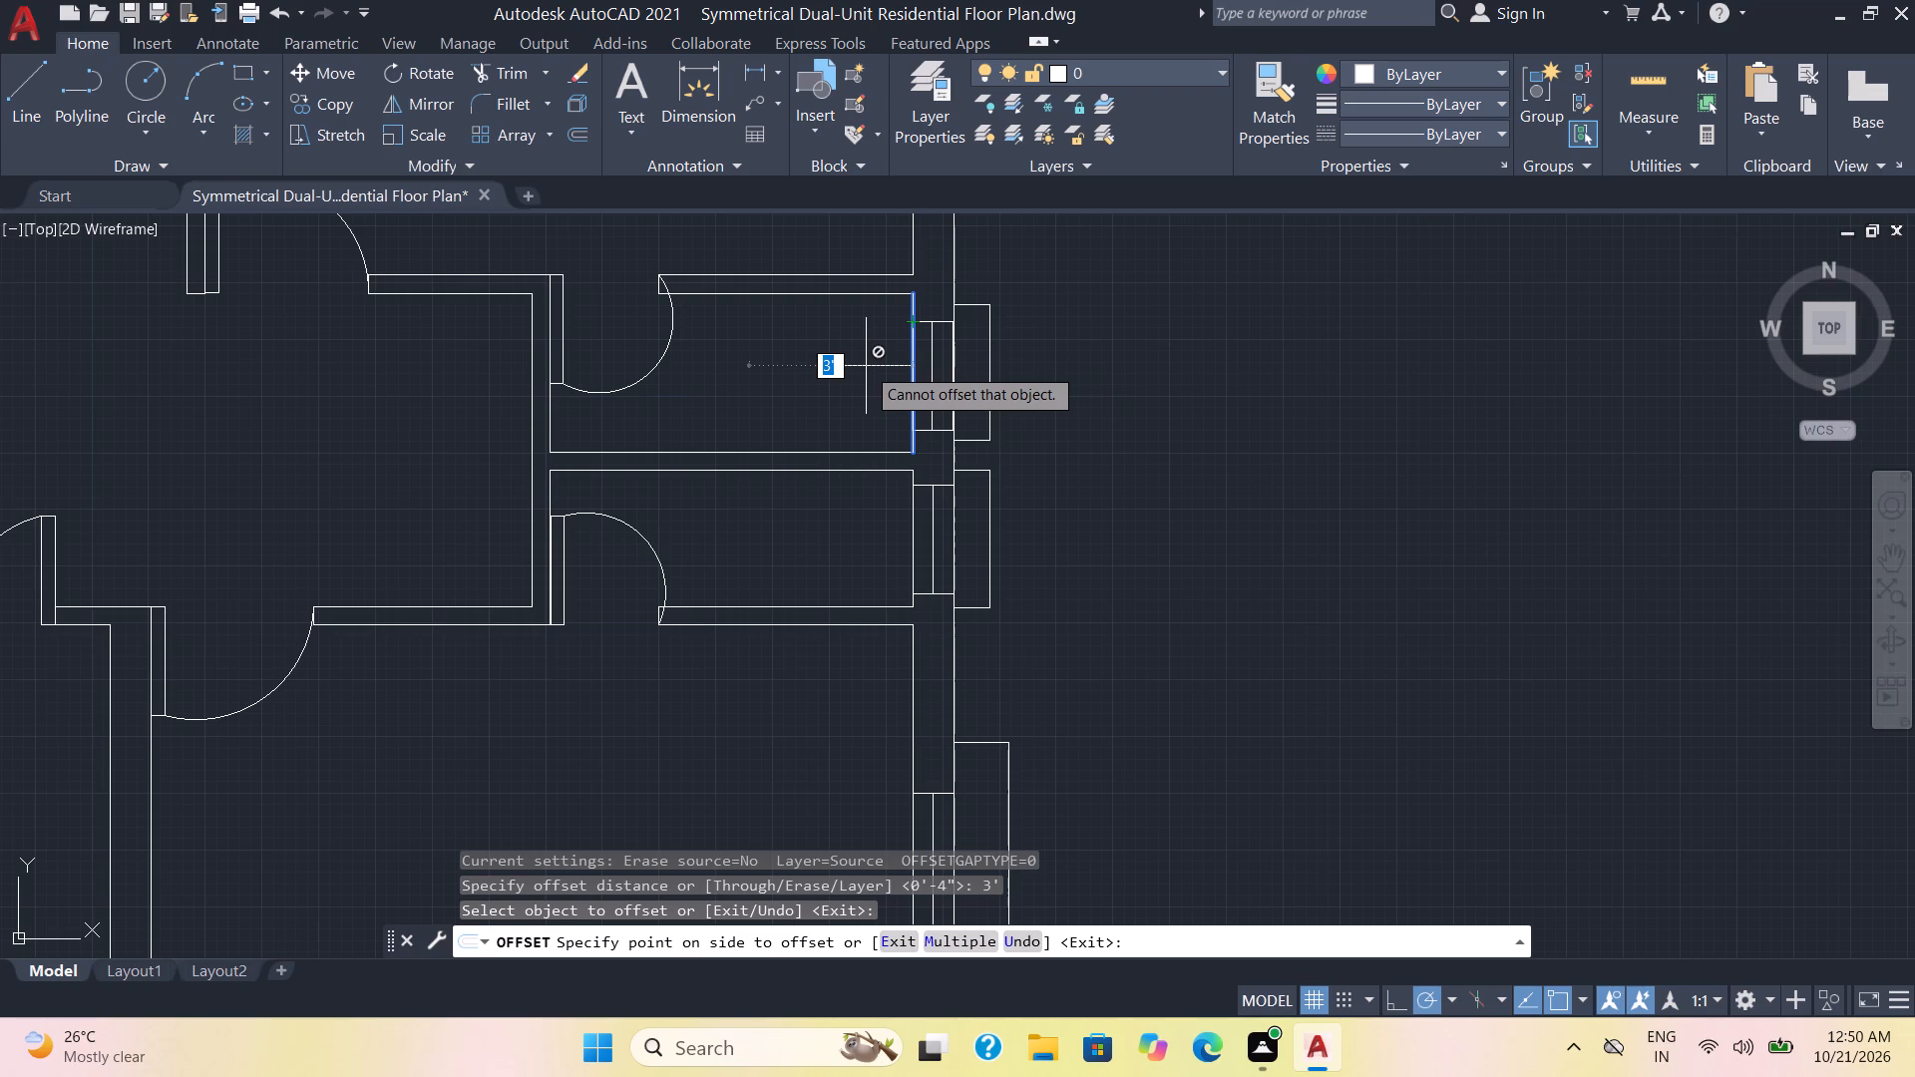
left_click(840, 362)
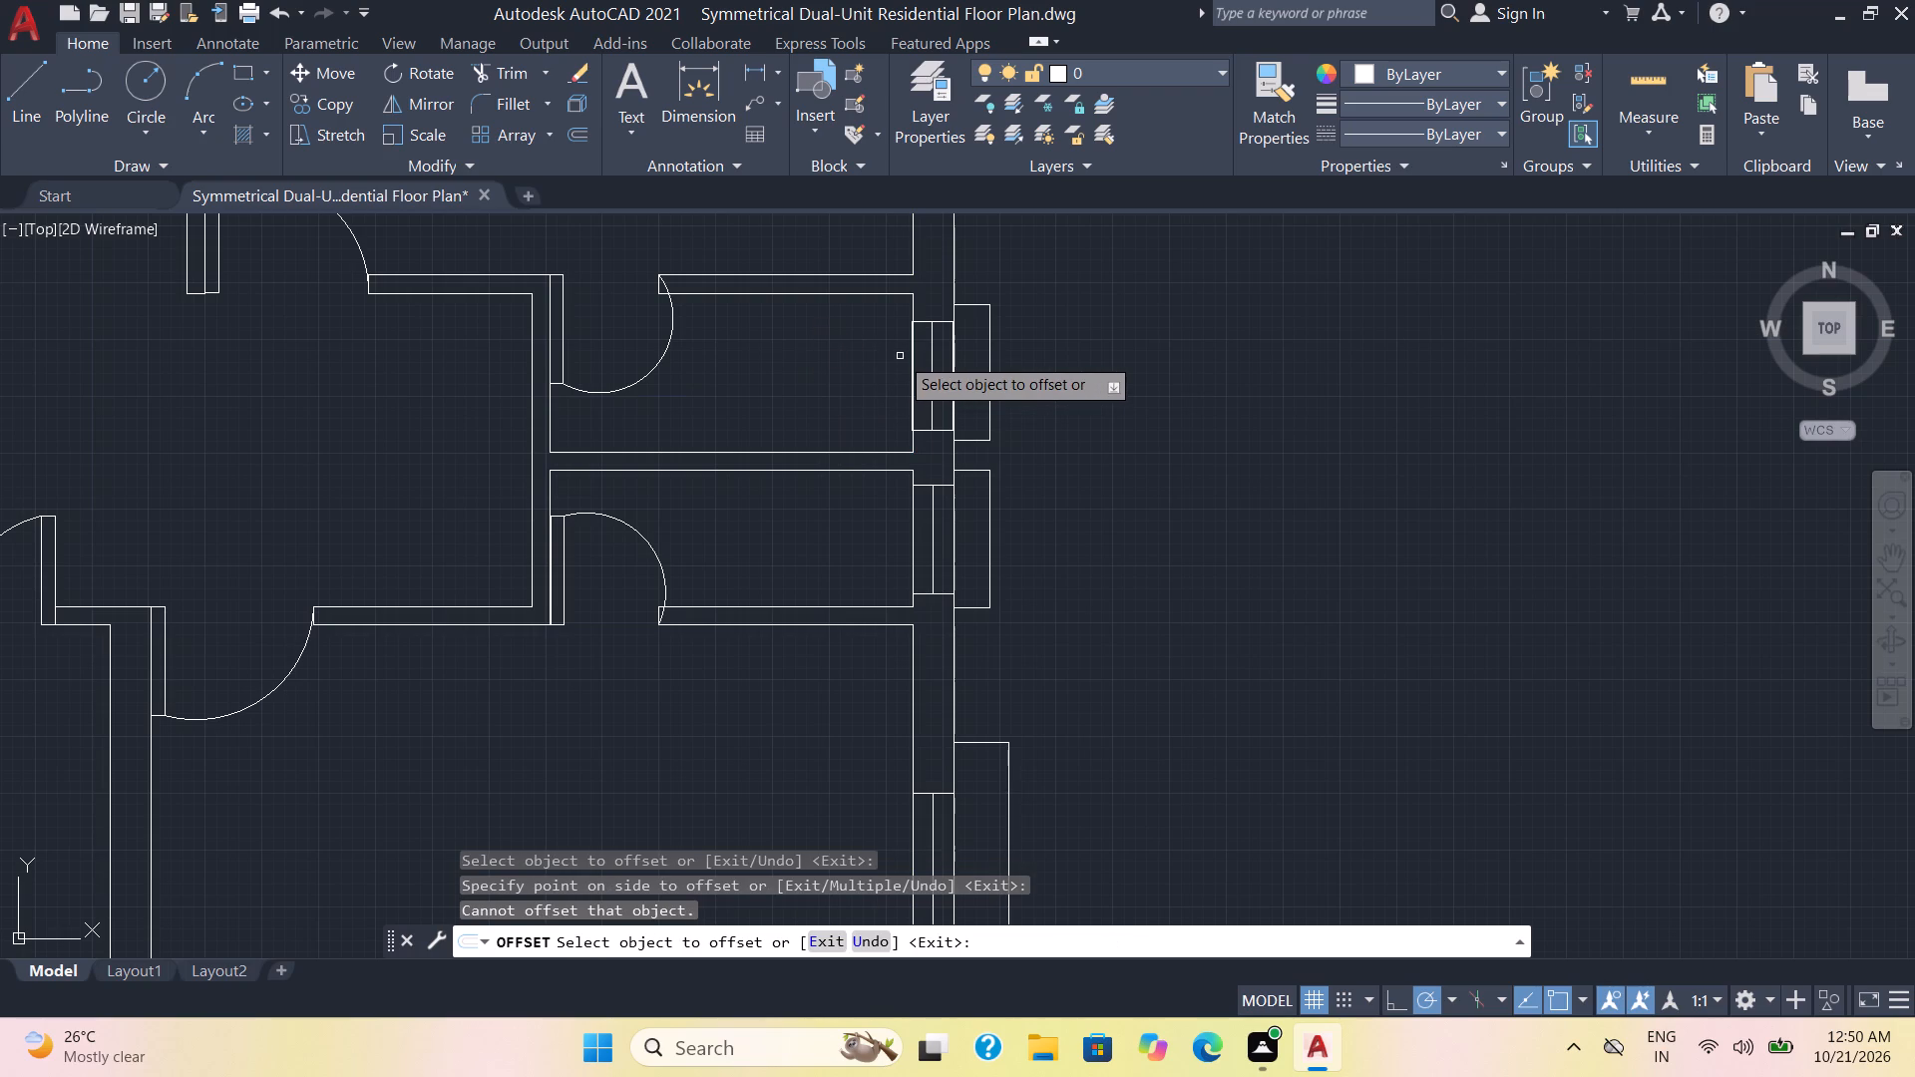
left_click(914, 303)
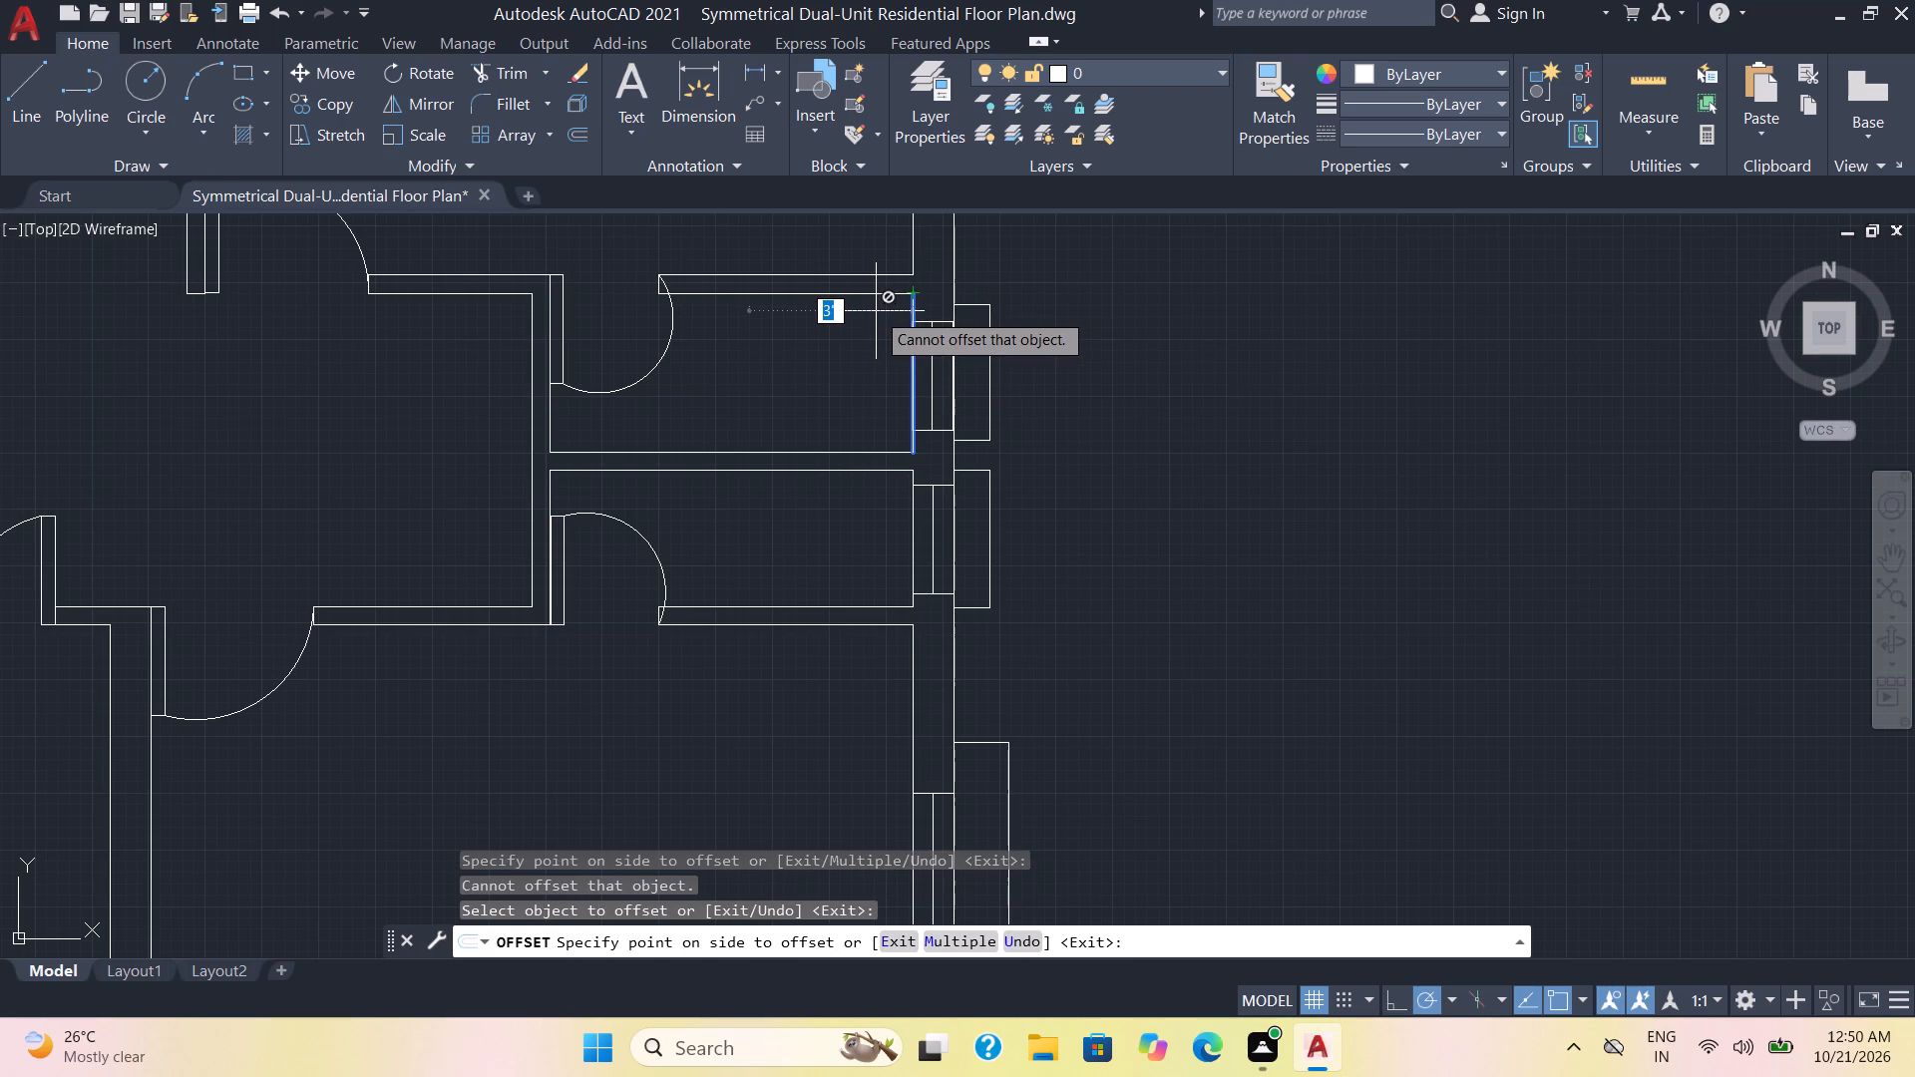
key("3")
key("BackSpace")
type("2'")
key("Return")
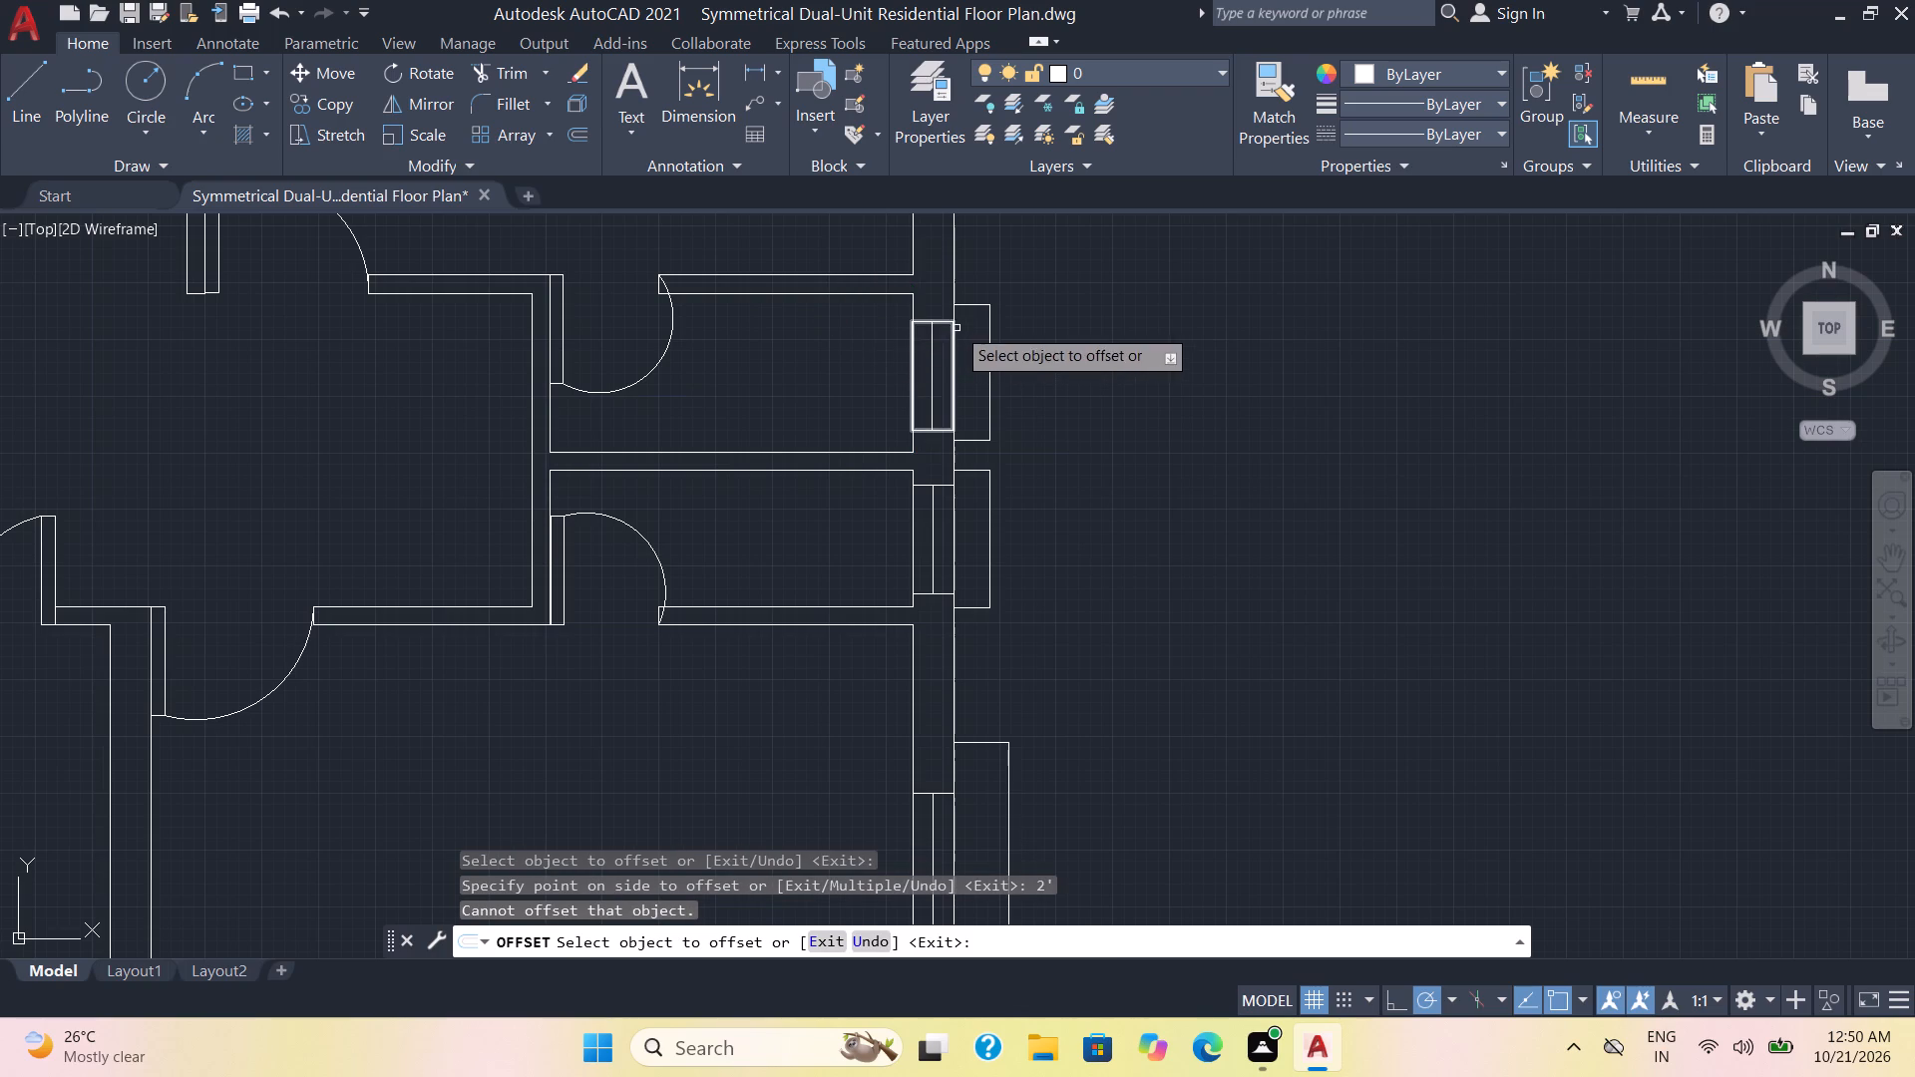
Offset the lower small east-side room's inner window-wall line 2 feet inward, and offset that new line 0.5 feet back toward the window.
left_click(914, 477)
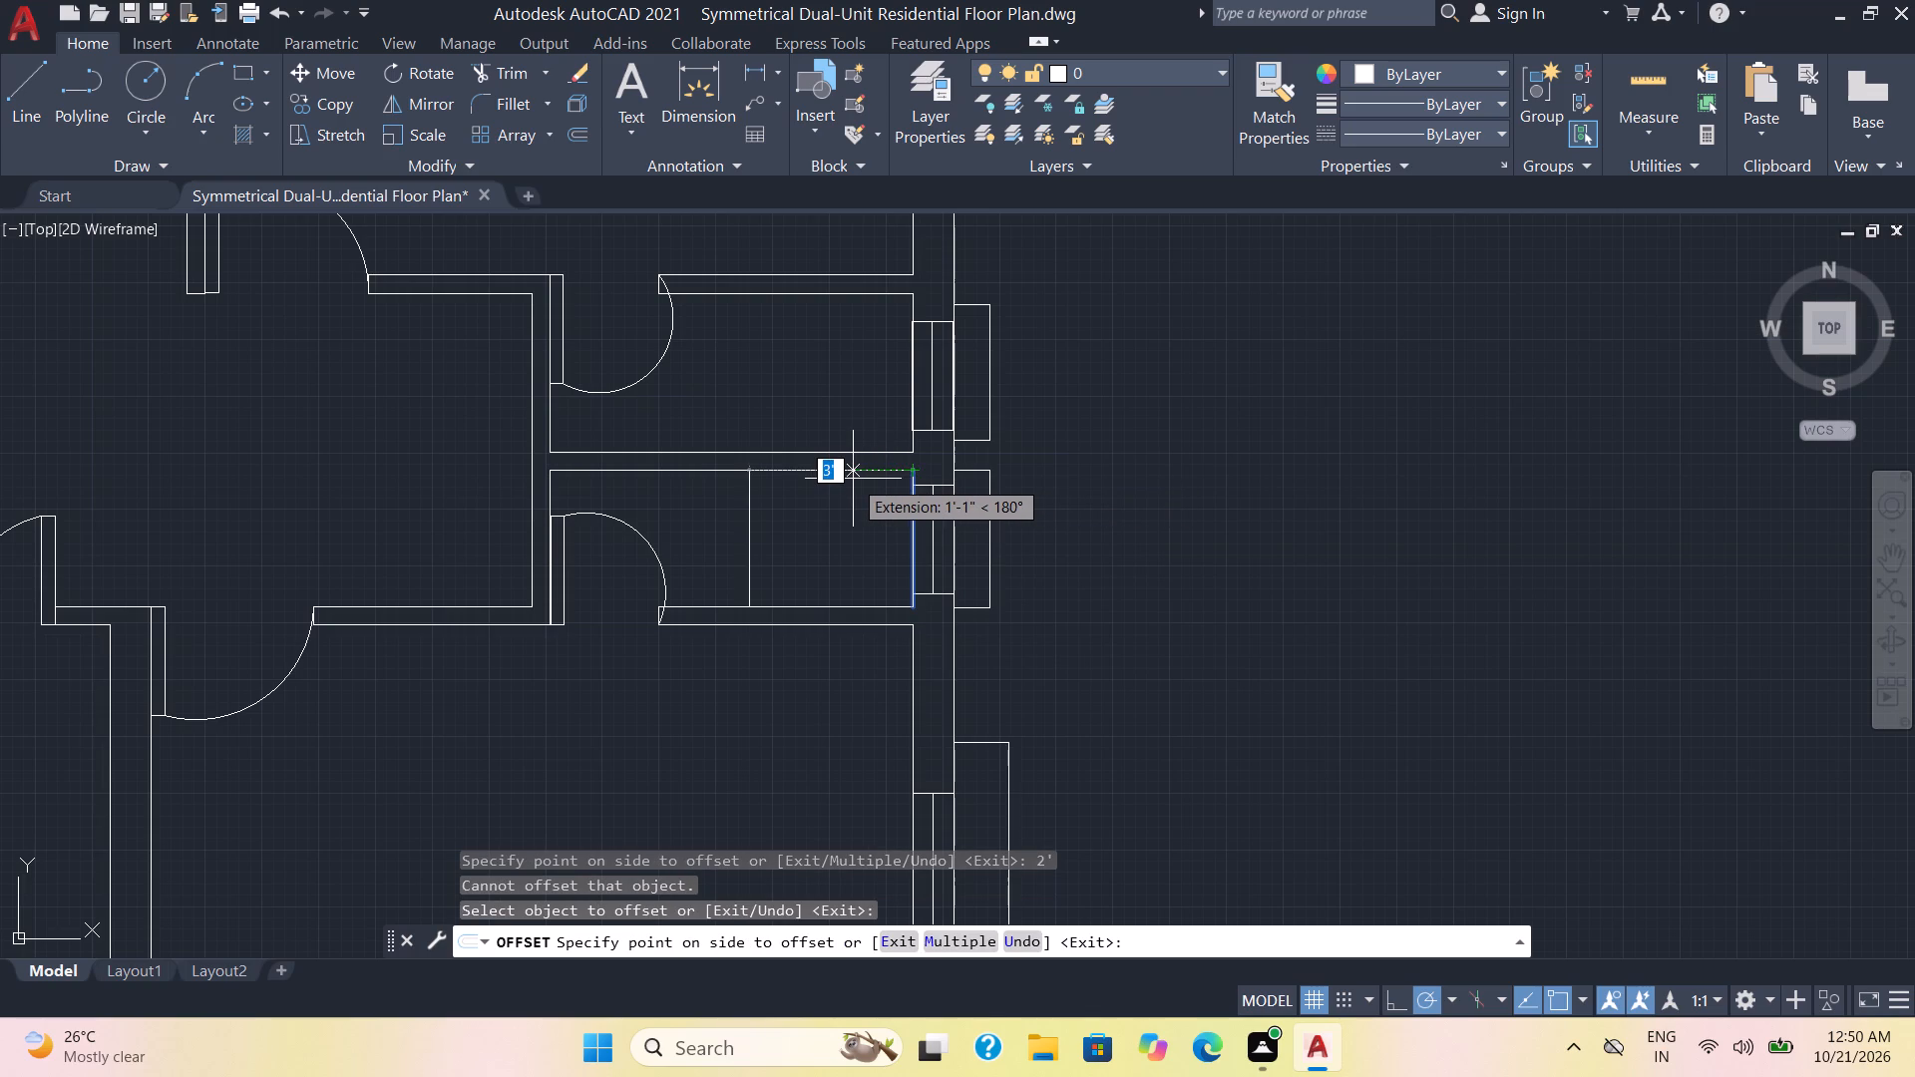
key("2")
key("apostrophe")
key("Return")
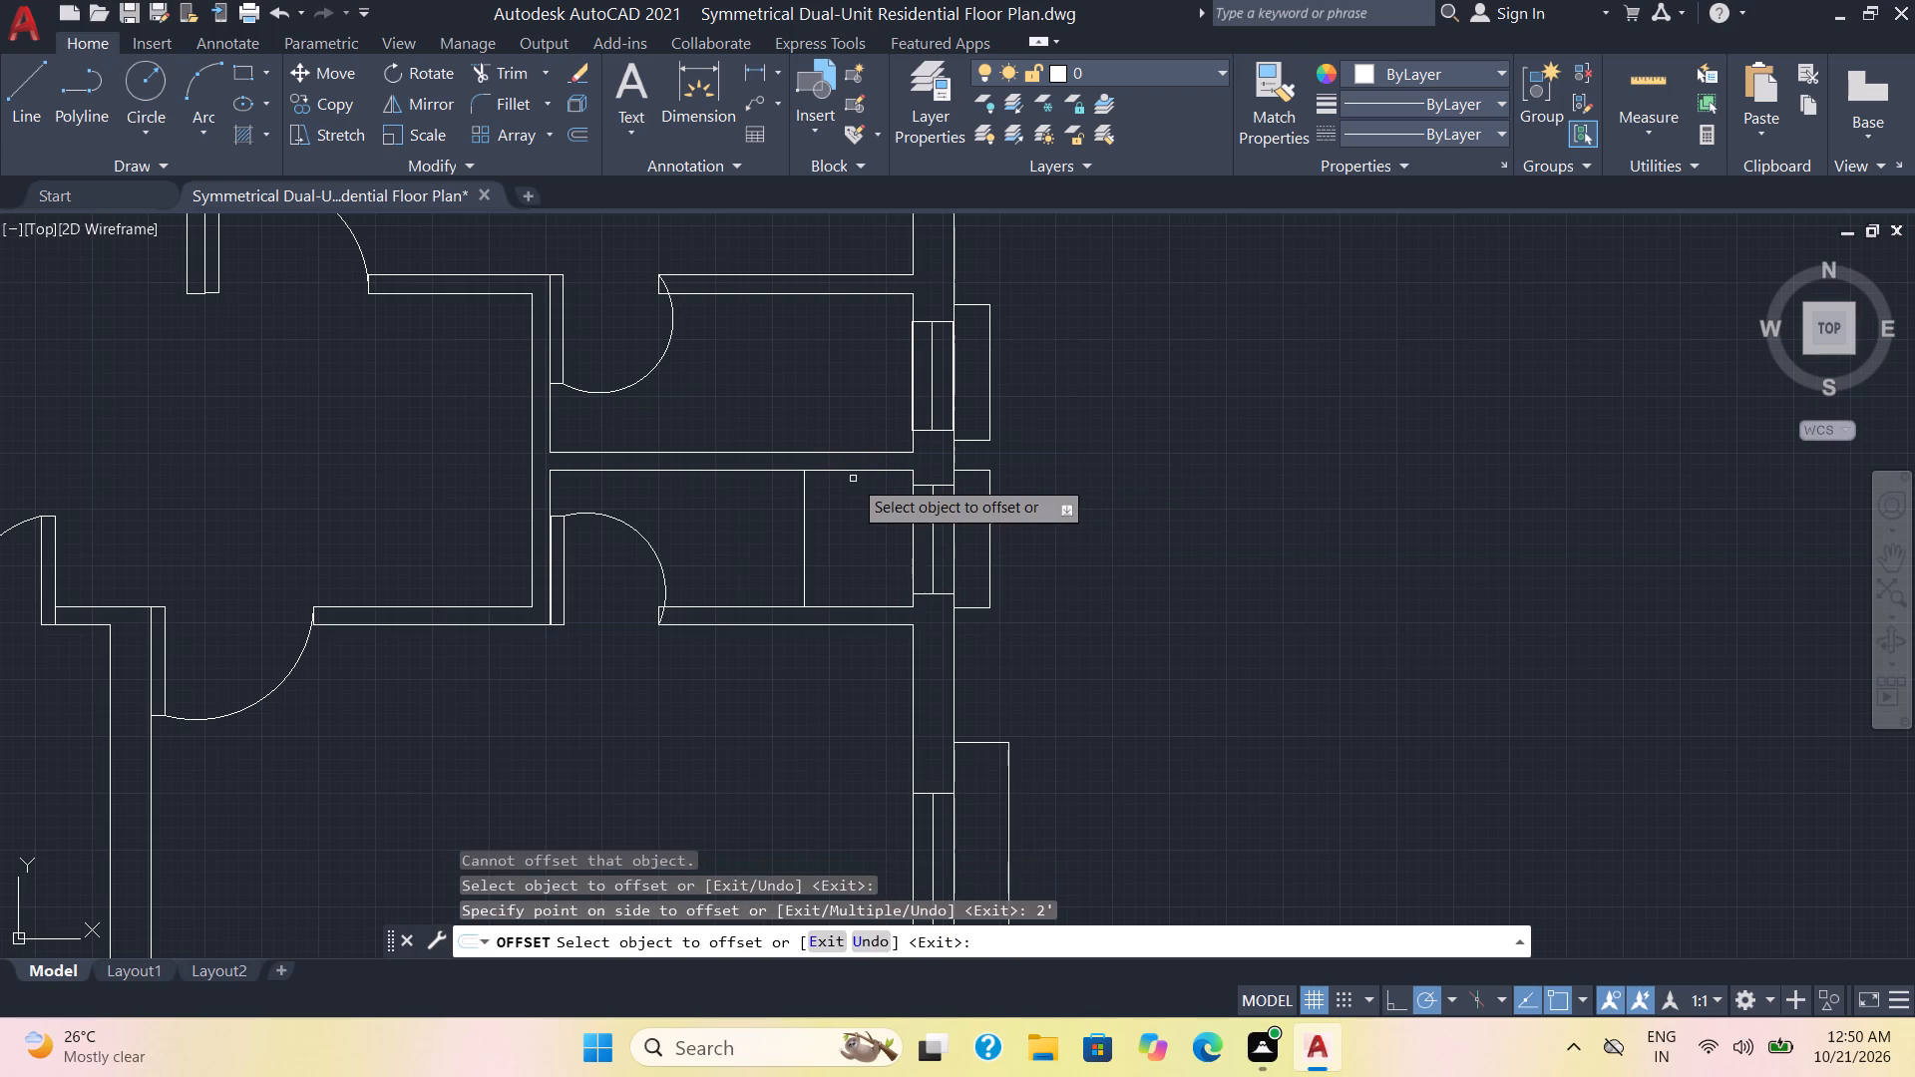
left_click(807, 550)
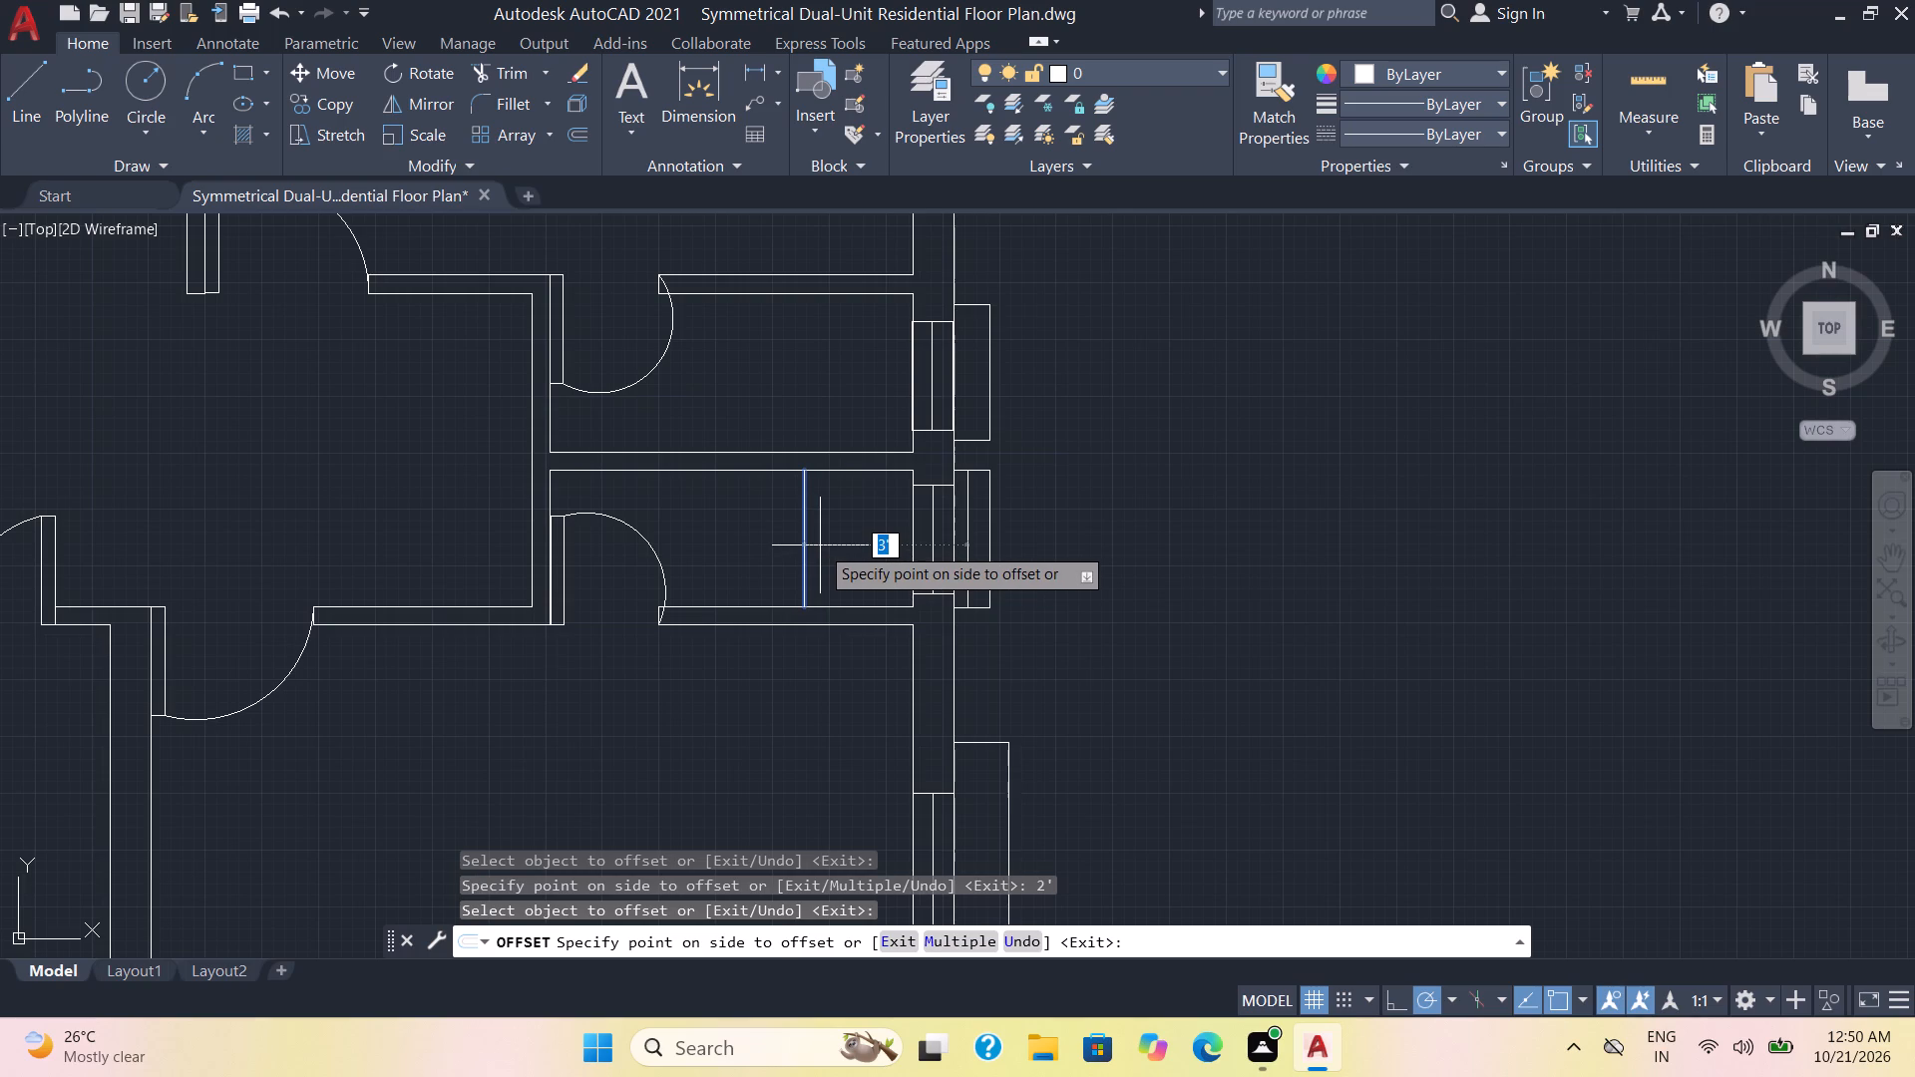
type("0.")
type("5'")
key("Return")
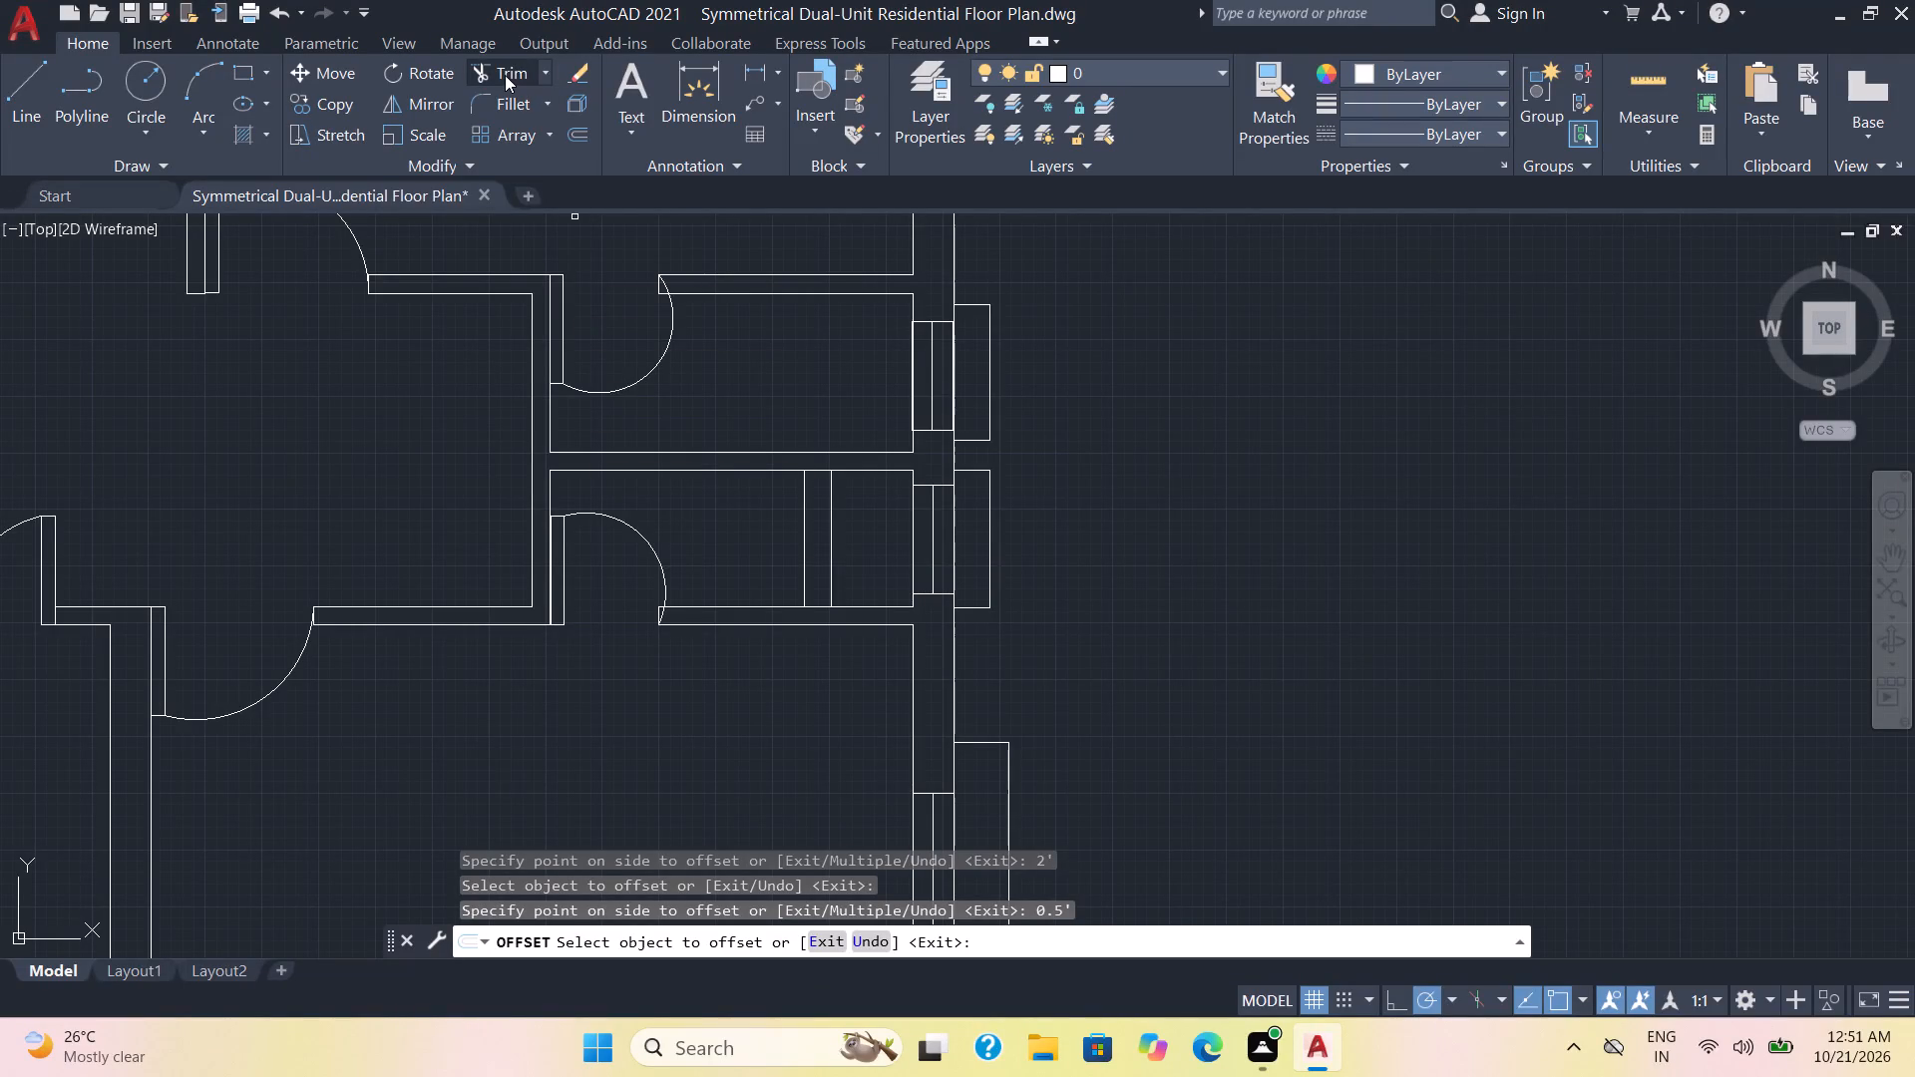
Trim away the 2-foot offset line in the lower small room, keeping the line nearer the window.
left_click(502, 75)
left_click(804, 559)
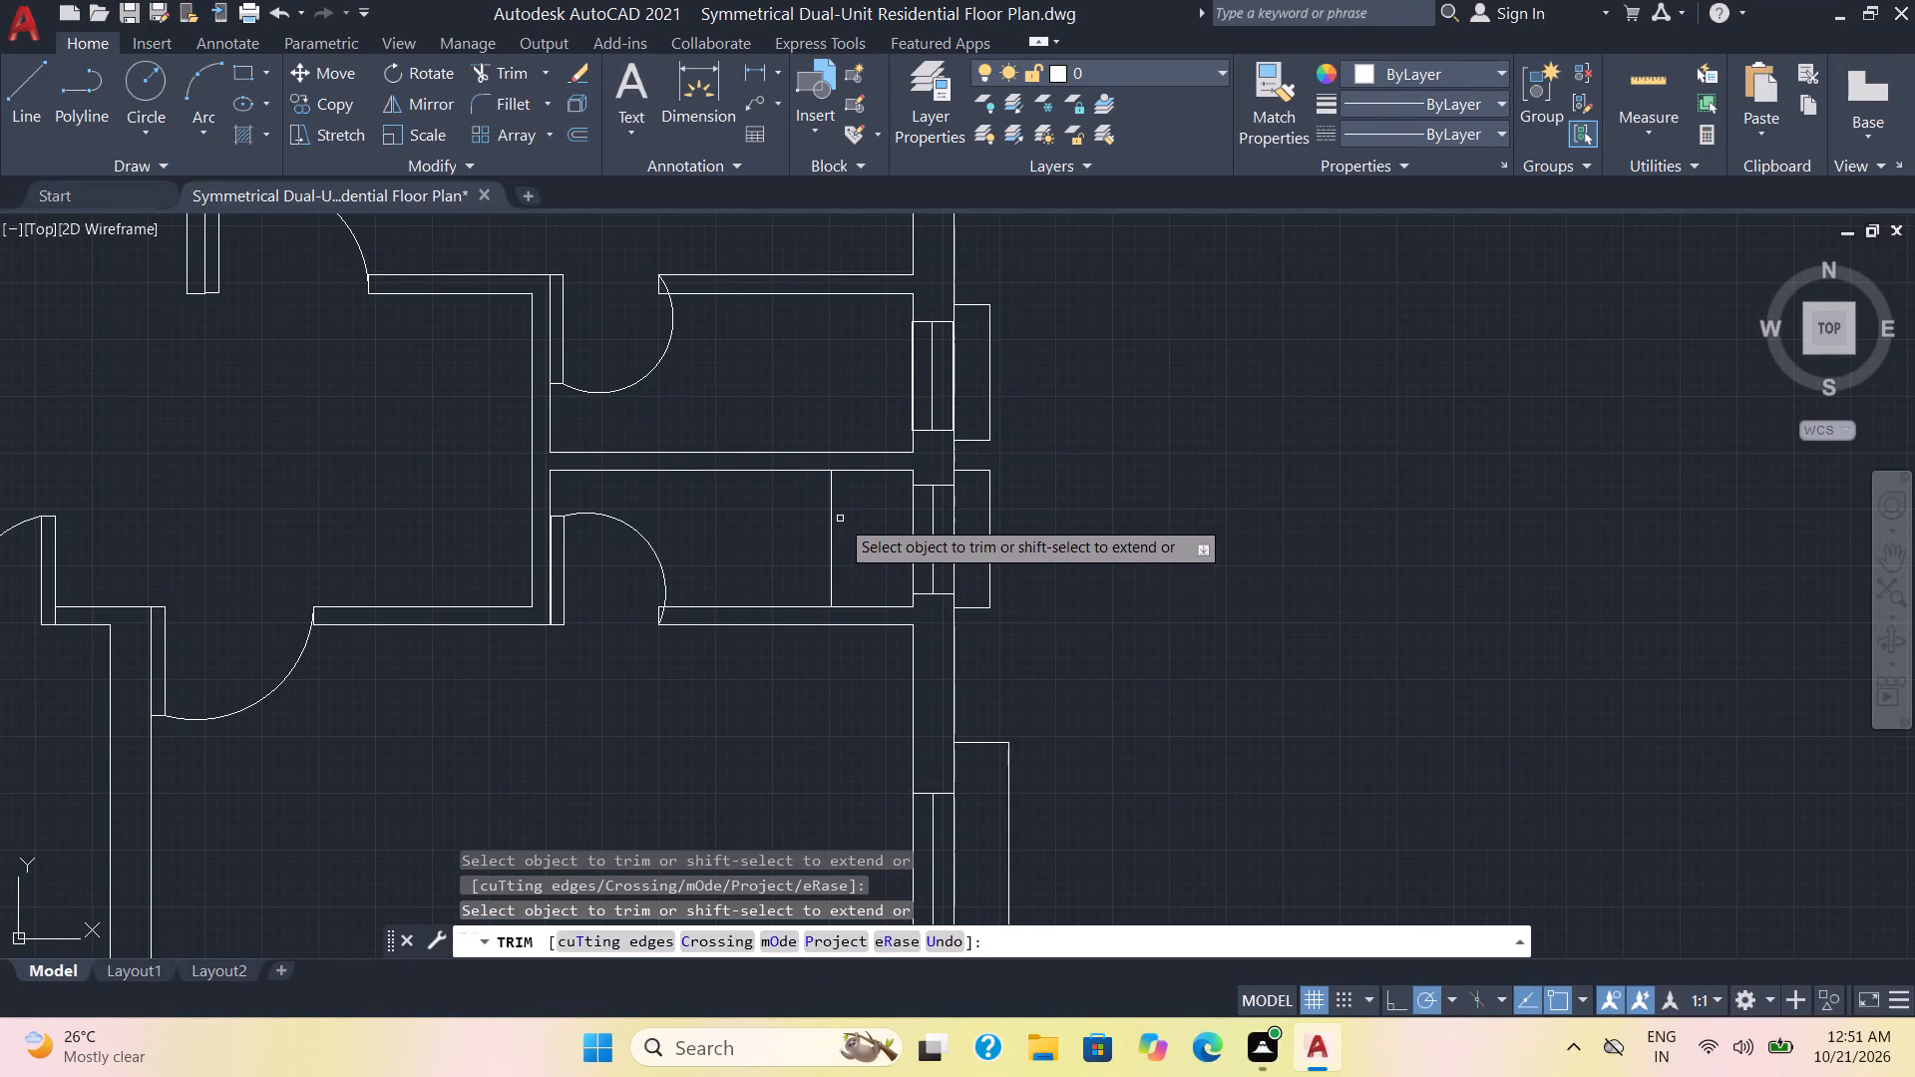
Extend the remaining line across the upper small room and trim out its piece inside the partition wall.
left_click(833, 489, "shift")
left_click(830, 477, "shift")
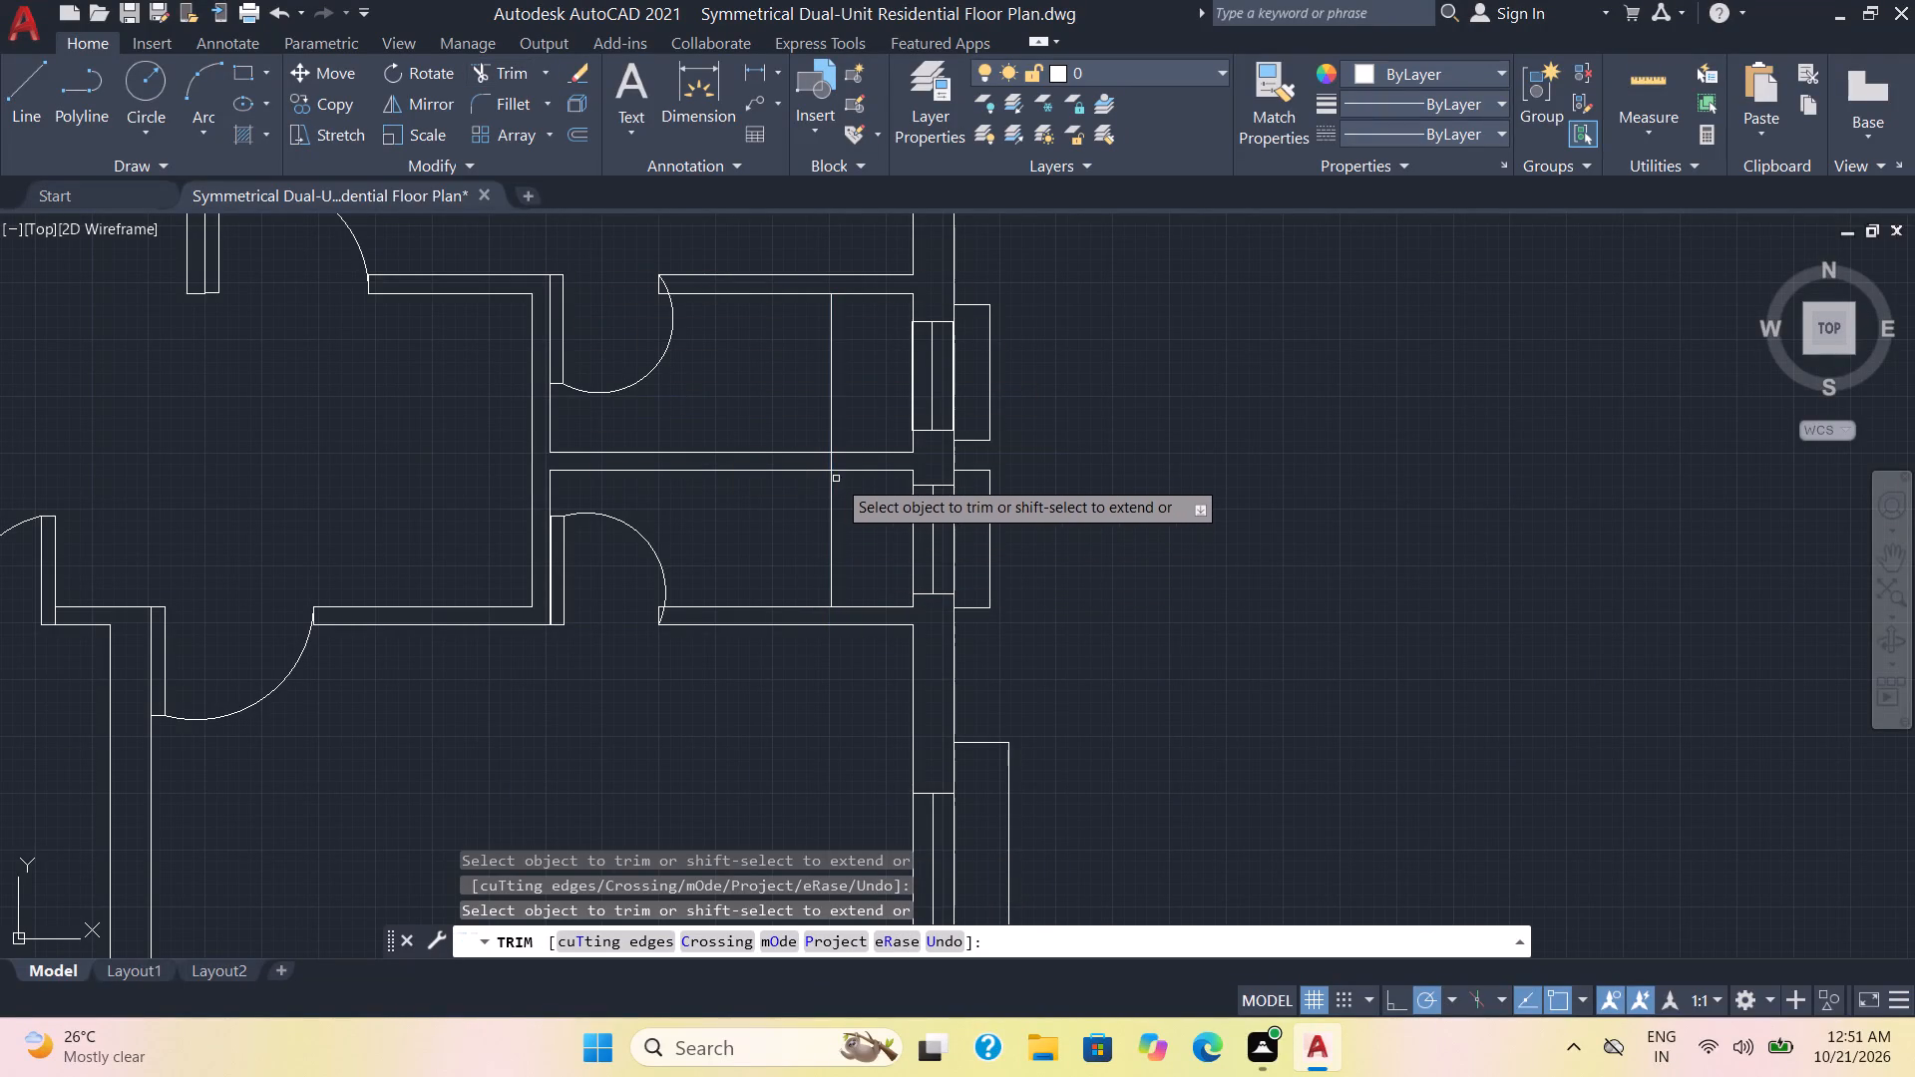
left_click(831, 462)
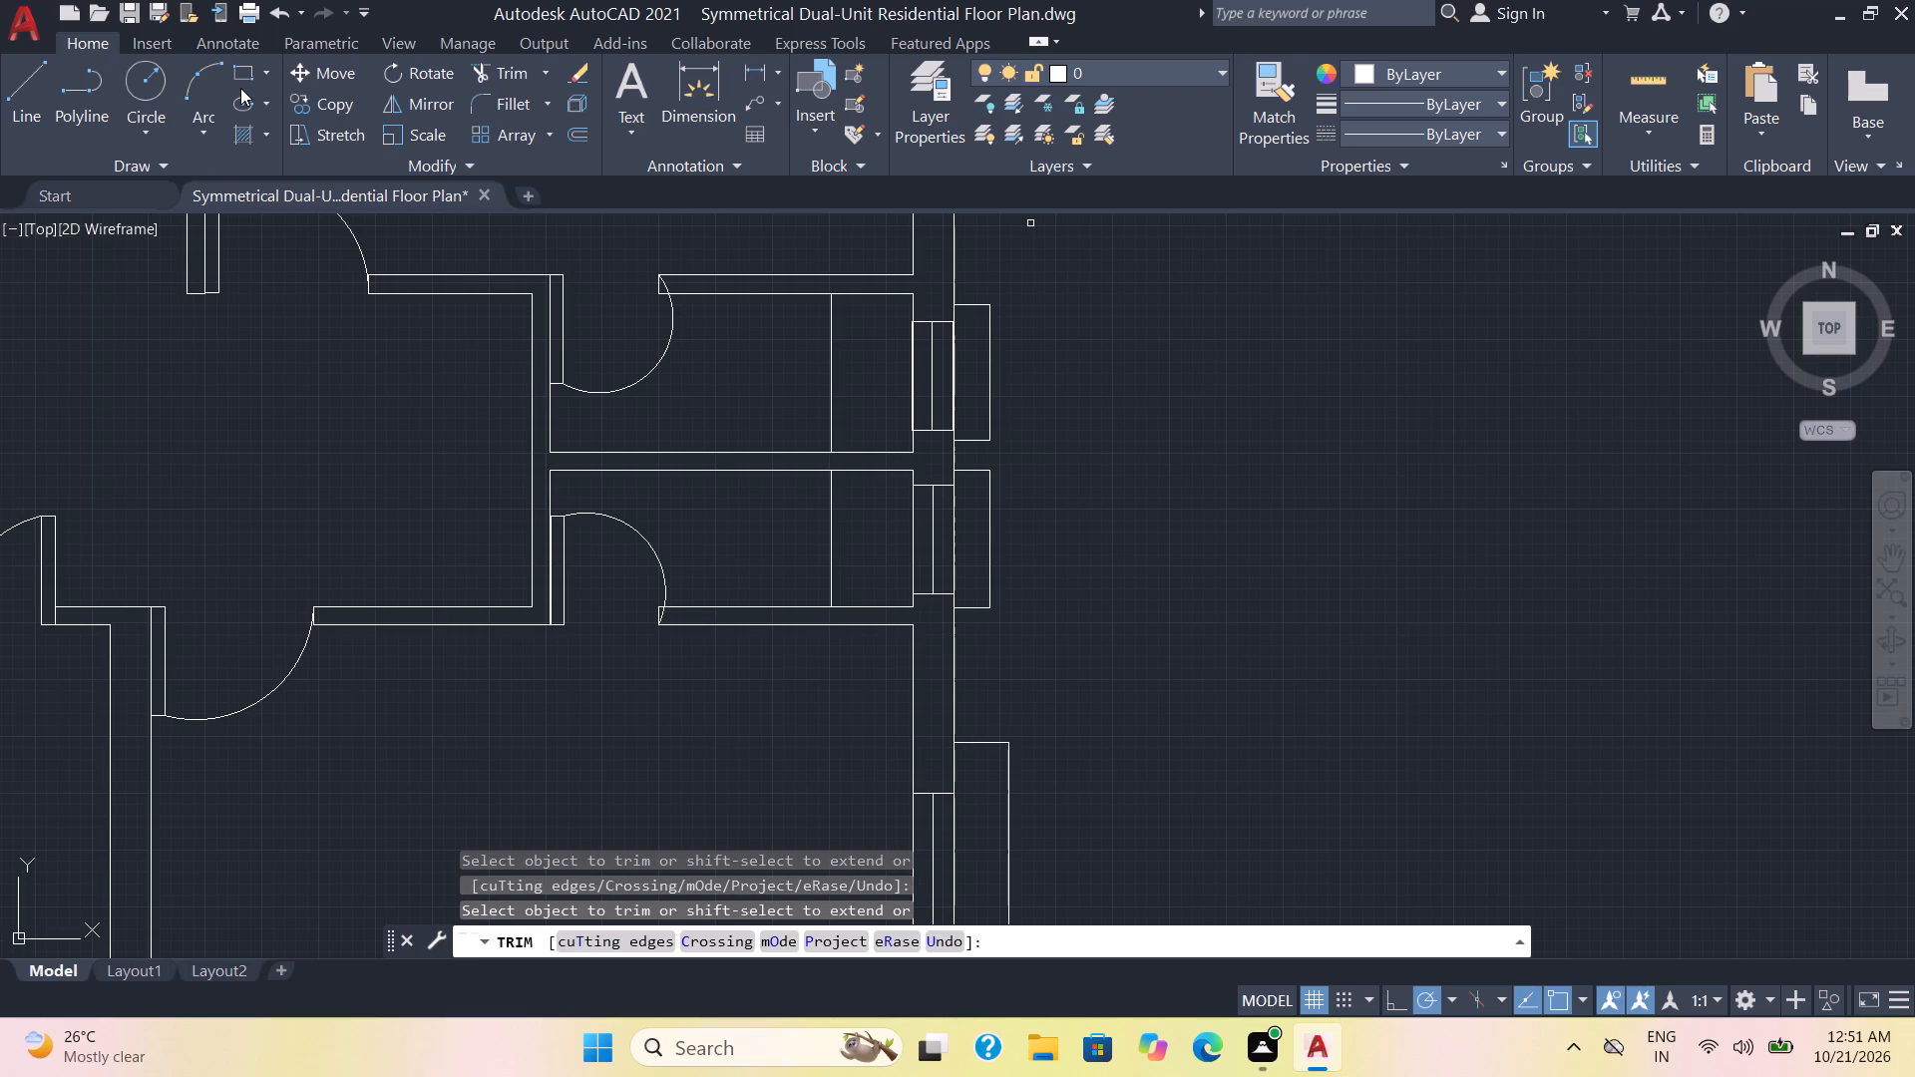
left_click(29, 79)
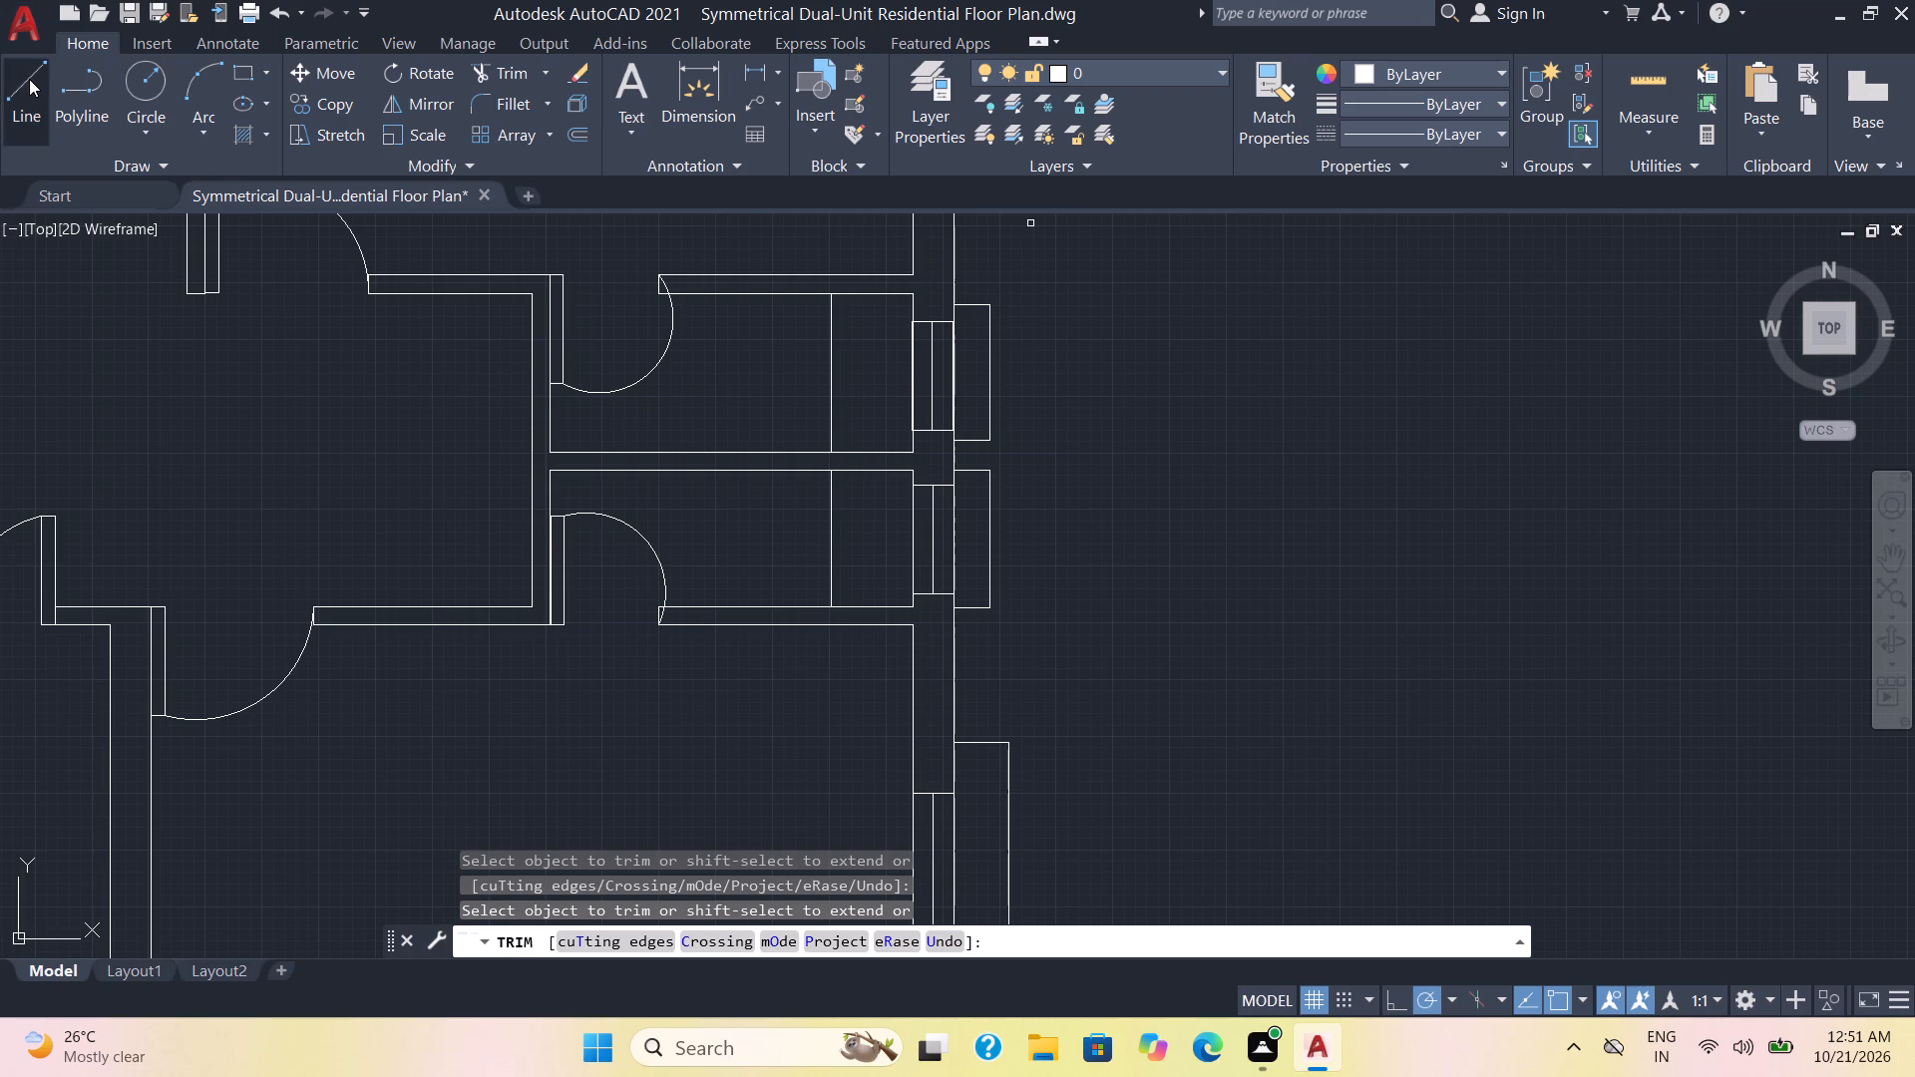
key("Escape")
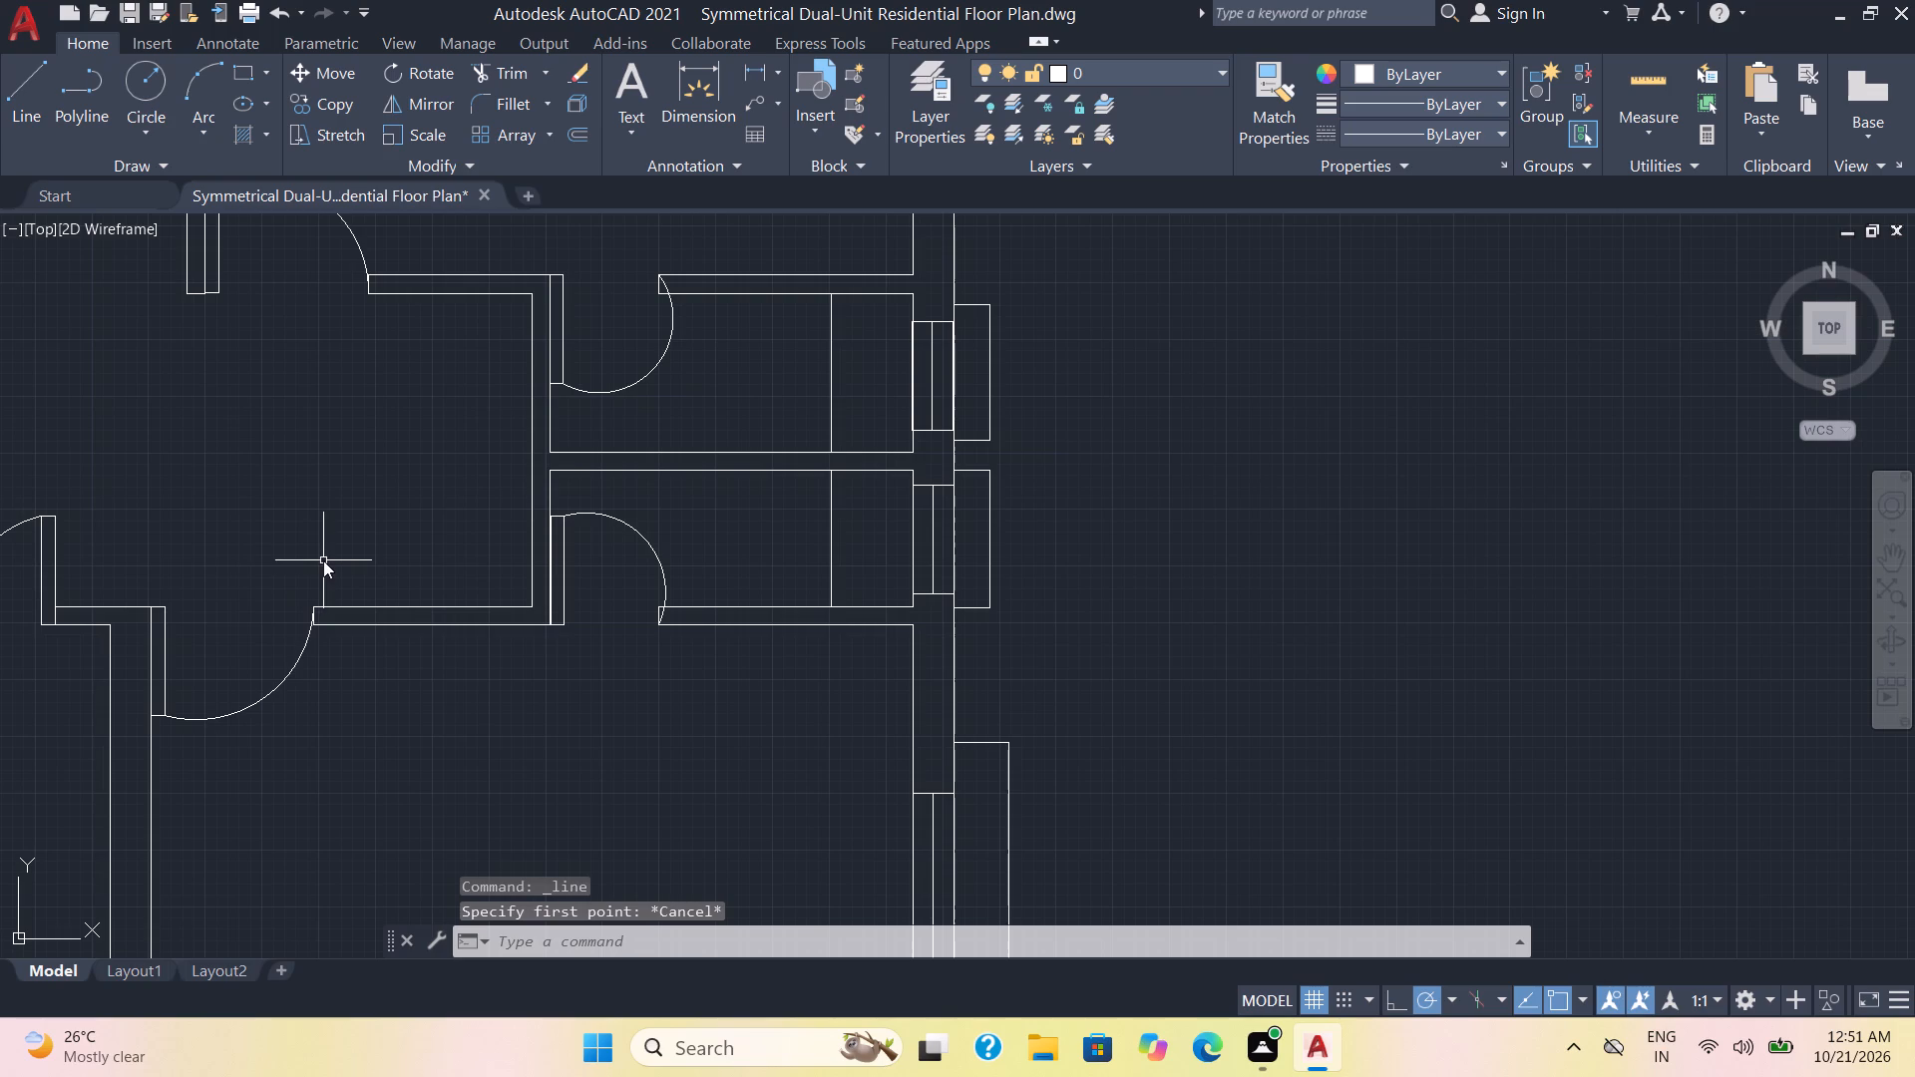
Offset the vertical line in the lower small room 2 inches toward the window wall.
key("o")
key("Return")
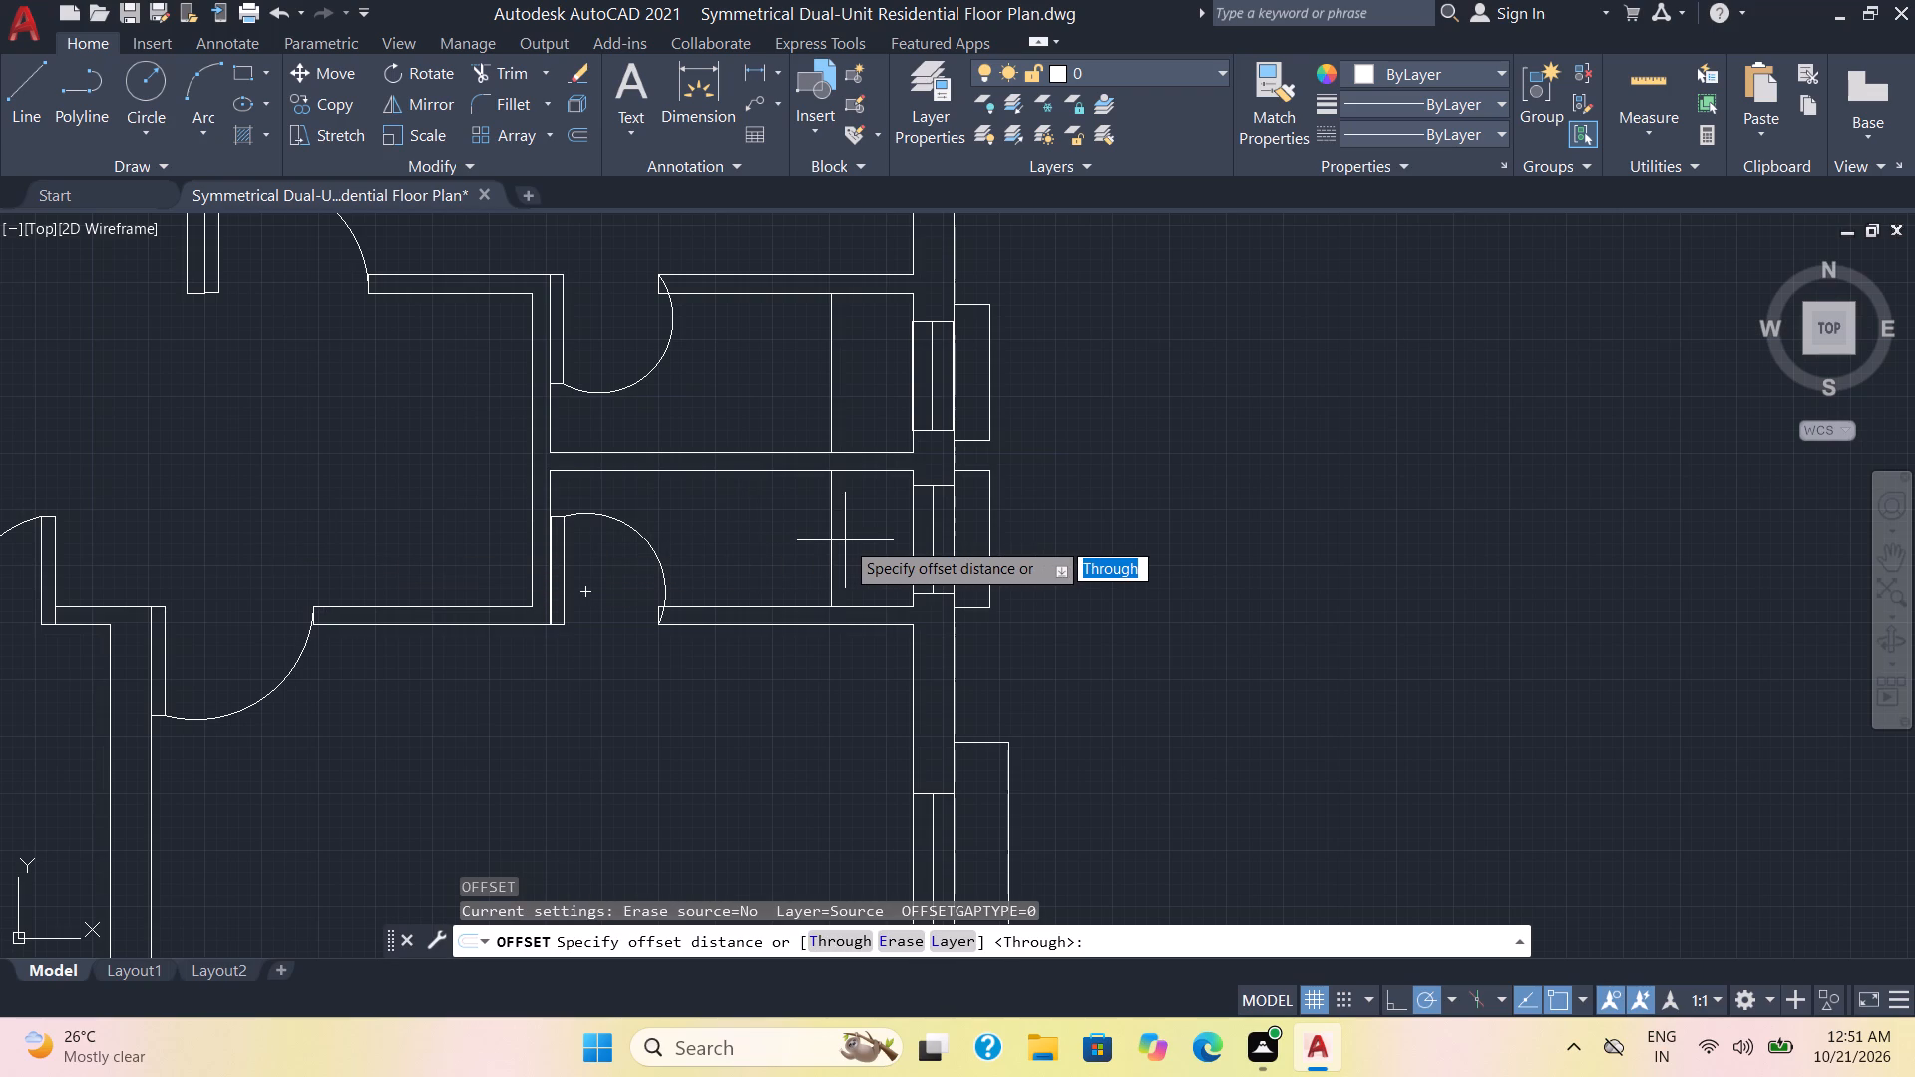
key("2")
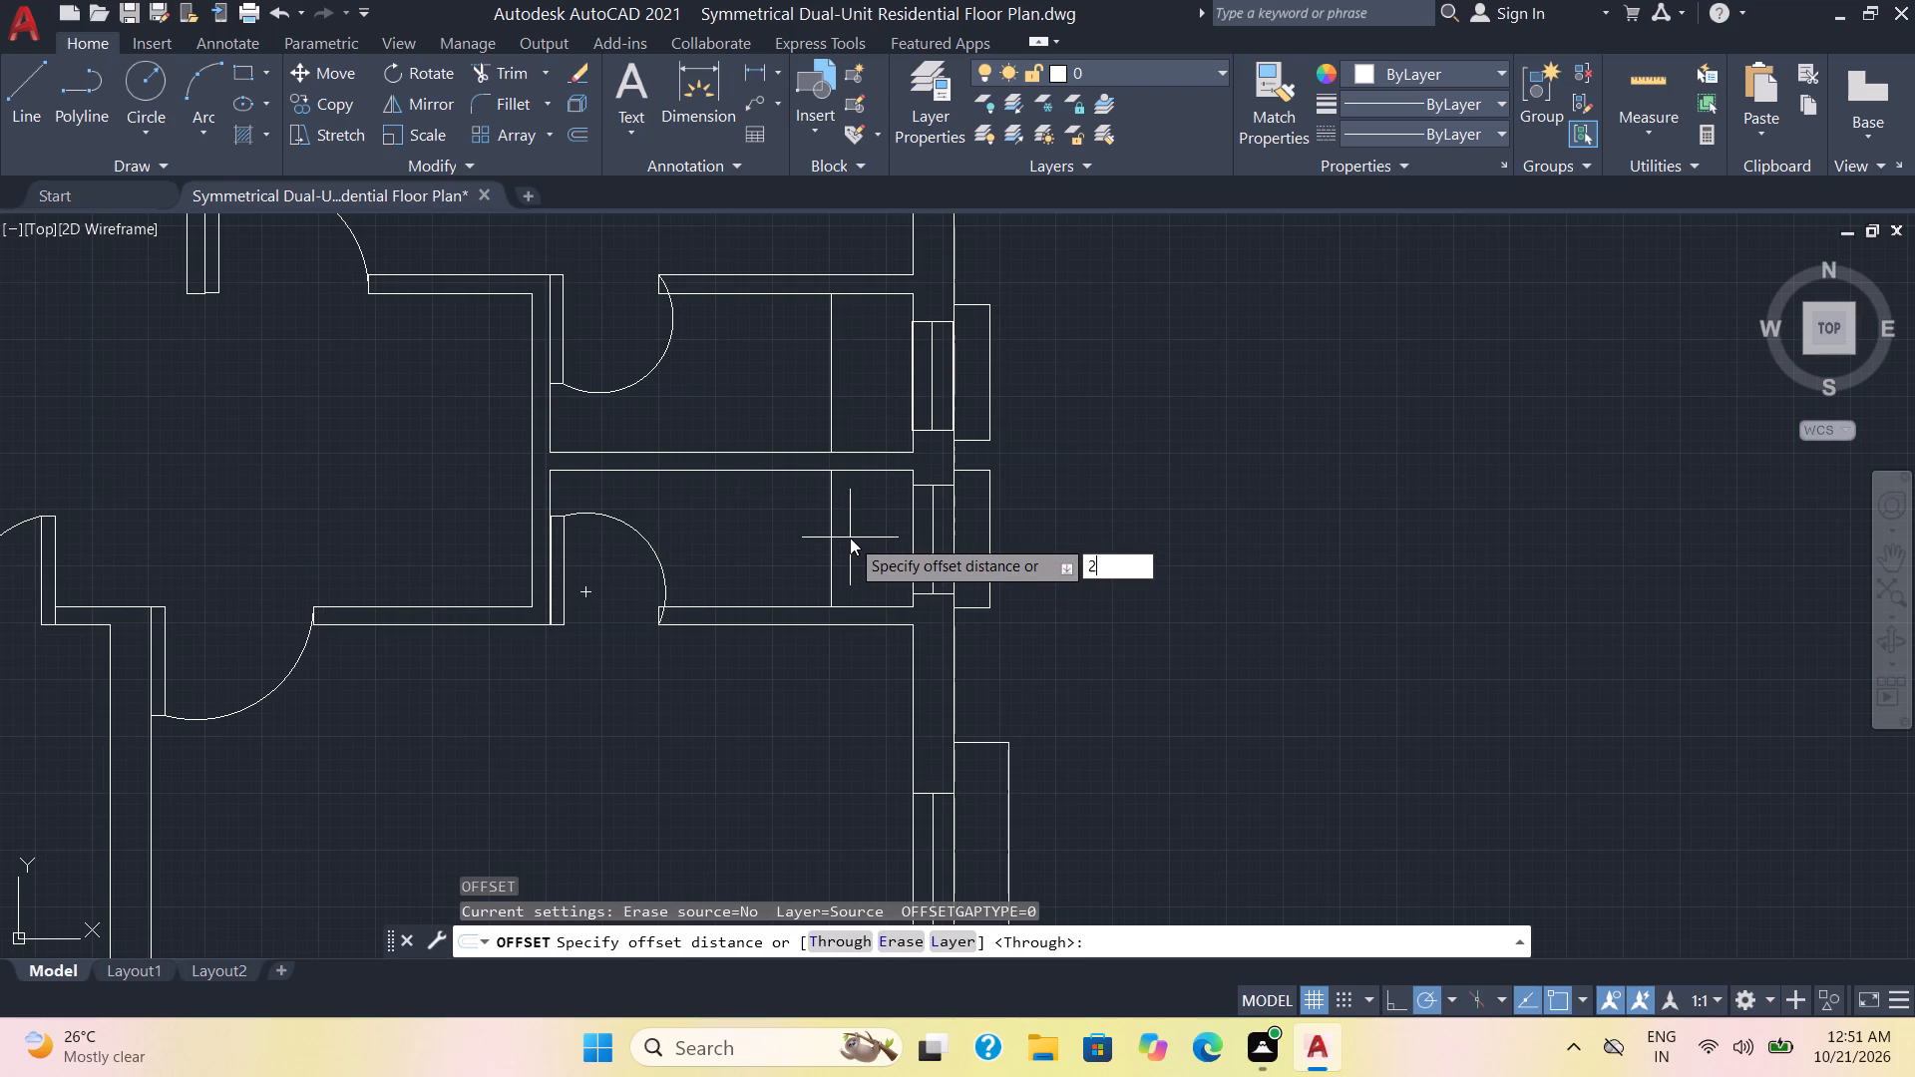
key("Return")
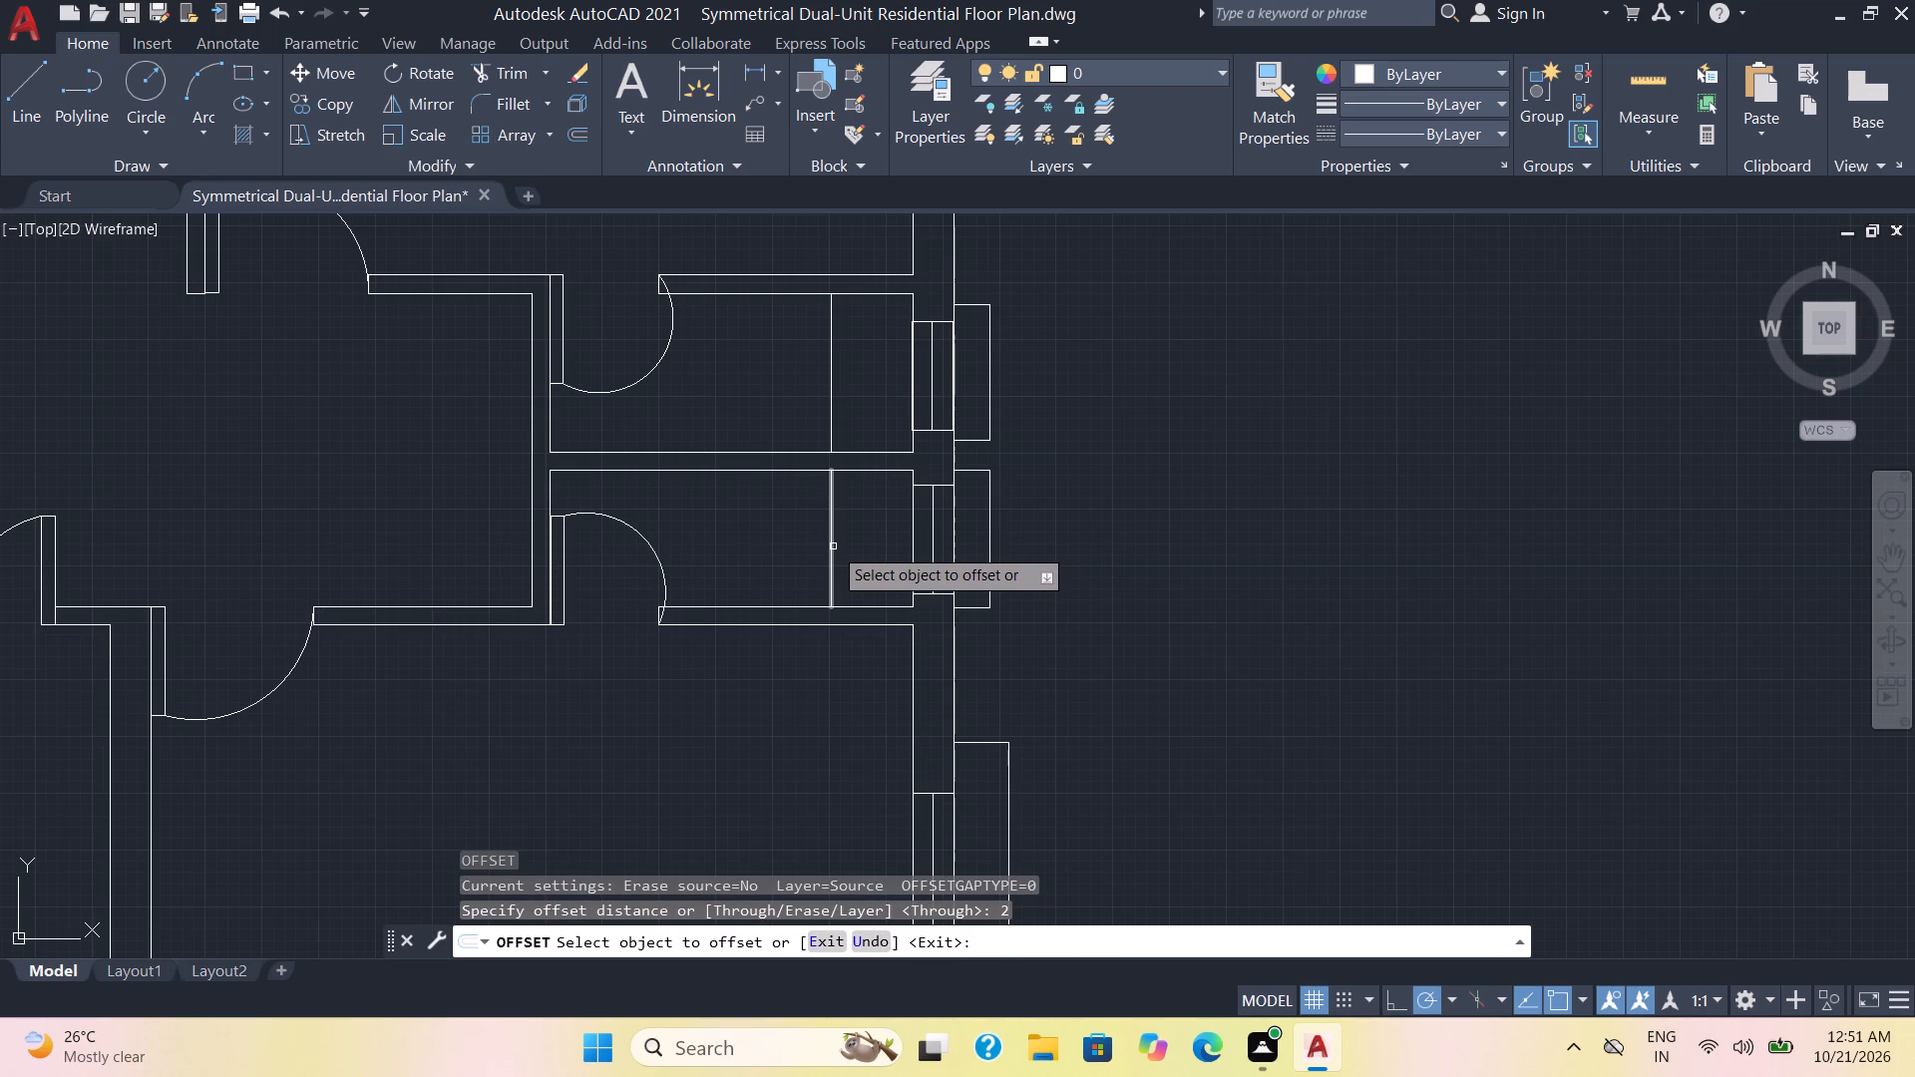
left_click(833, 546)
left_click(850, 542)
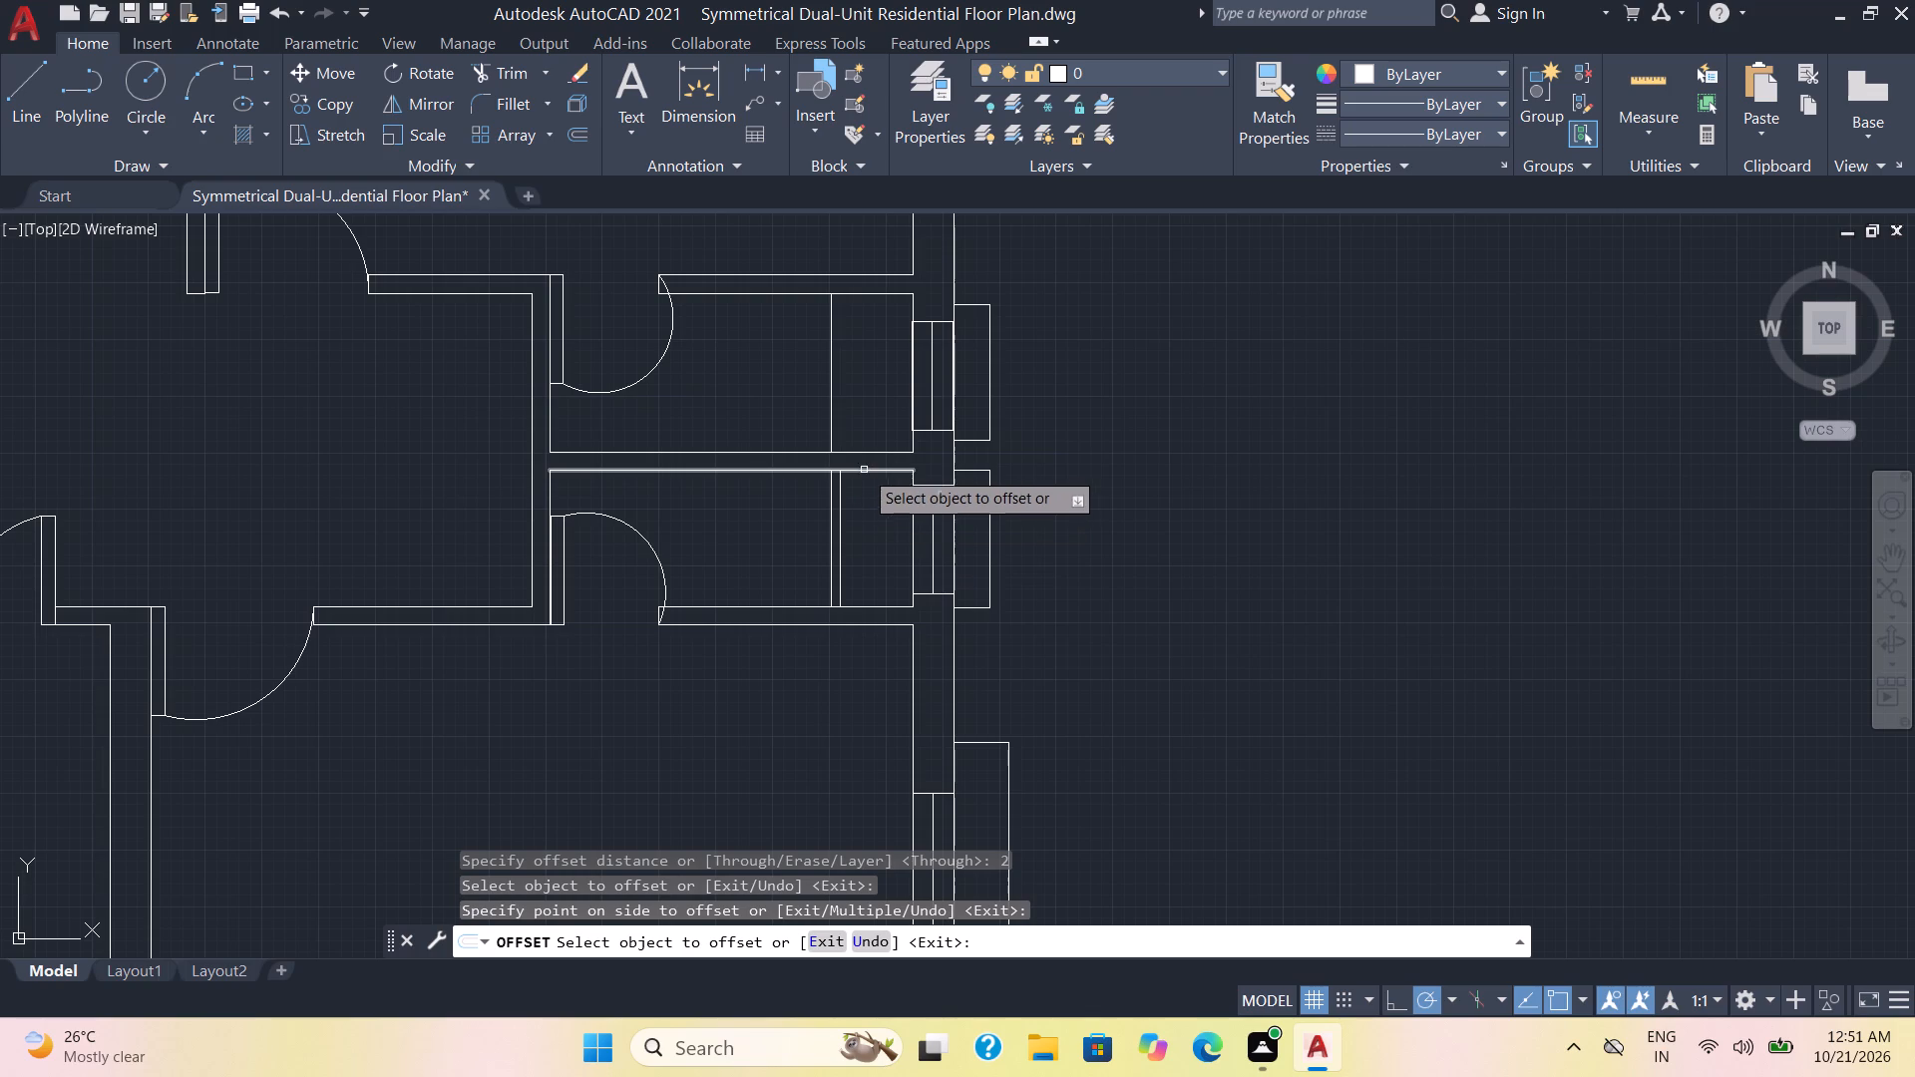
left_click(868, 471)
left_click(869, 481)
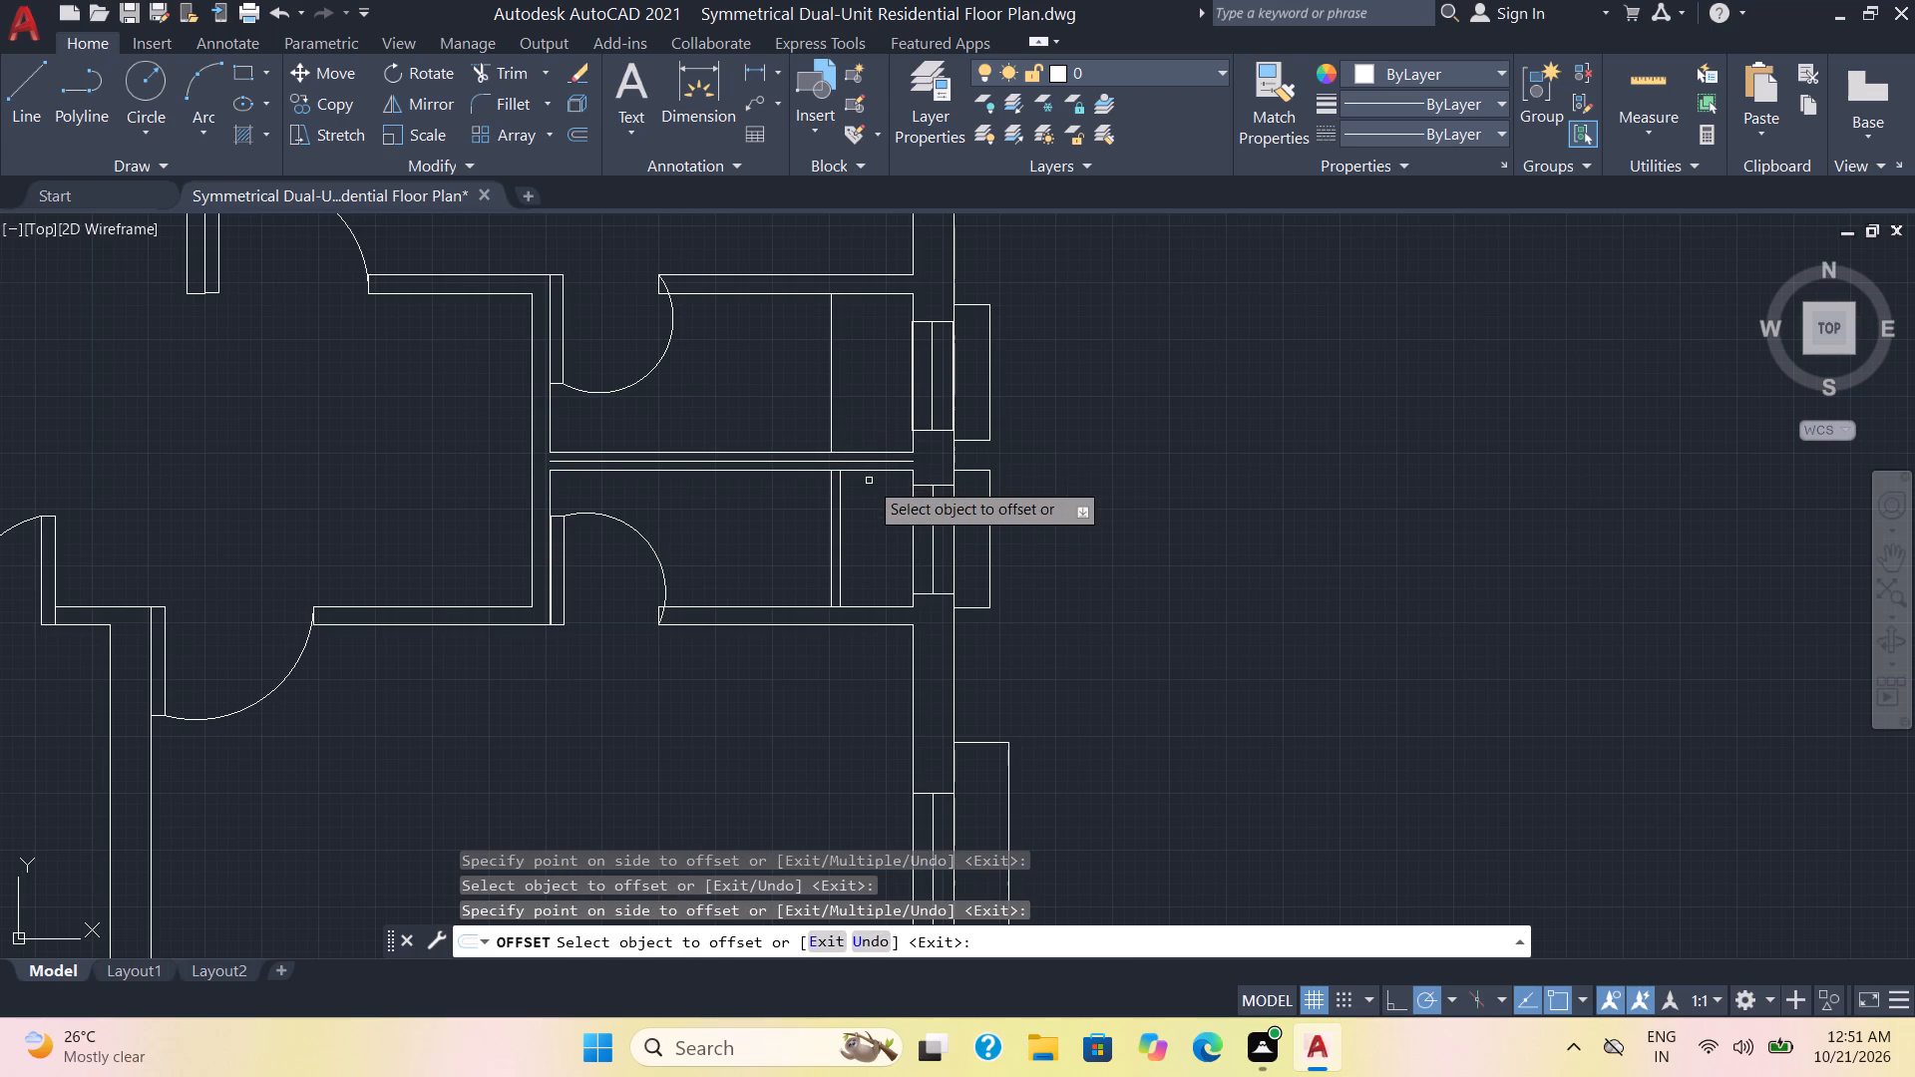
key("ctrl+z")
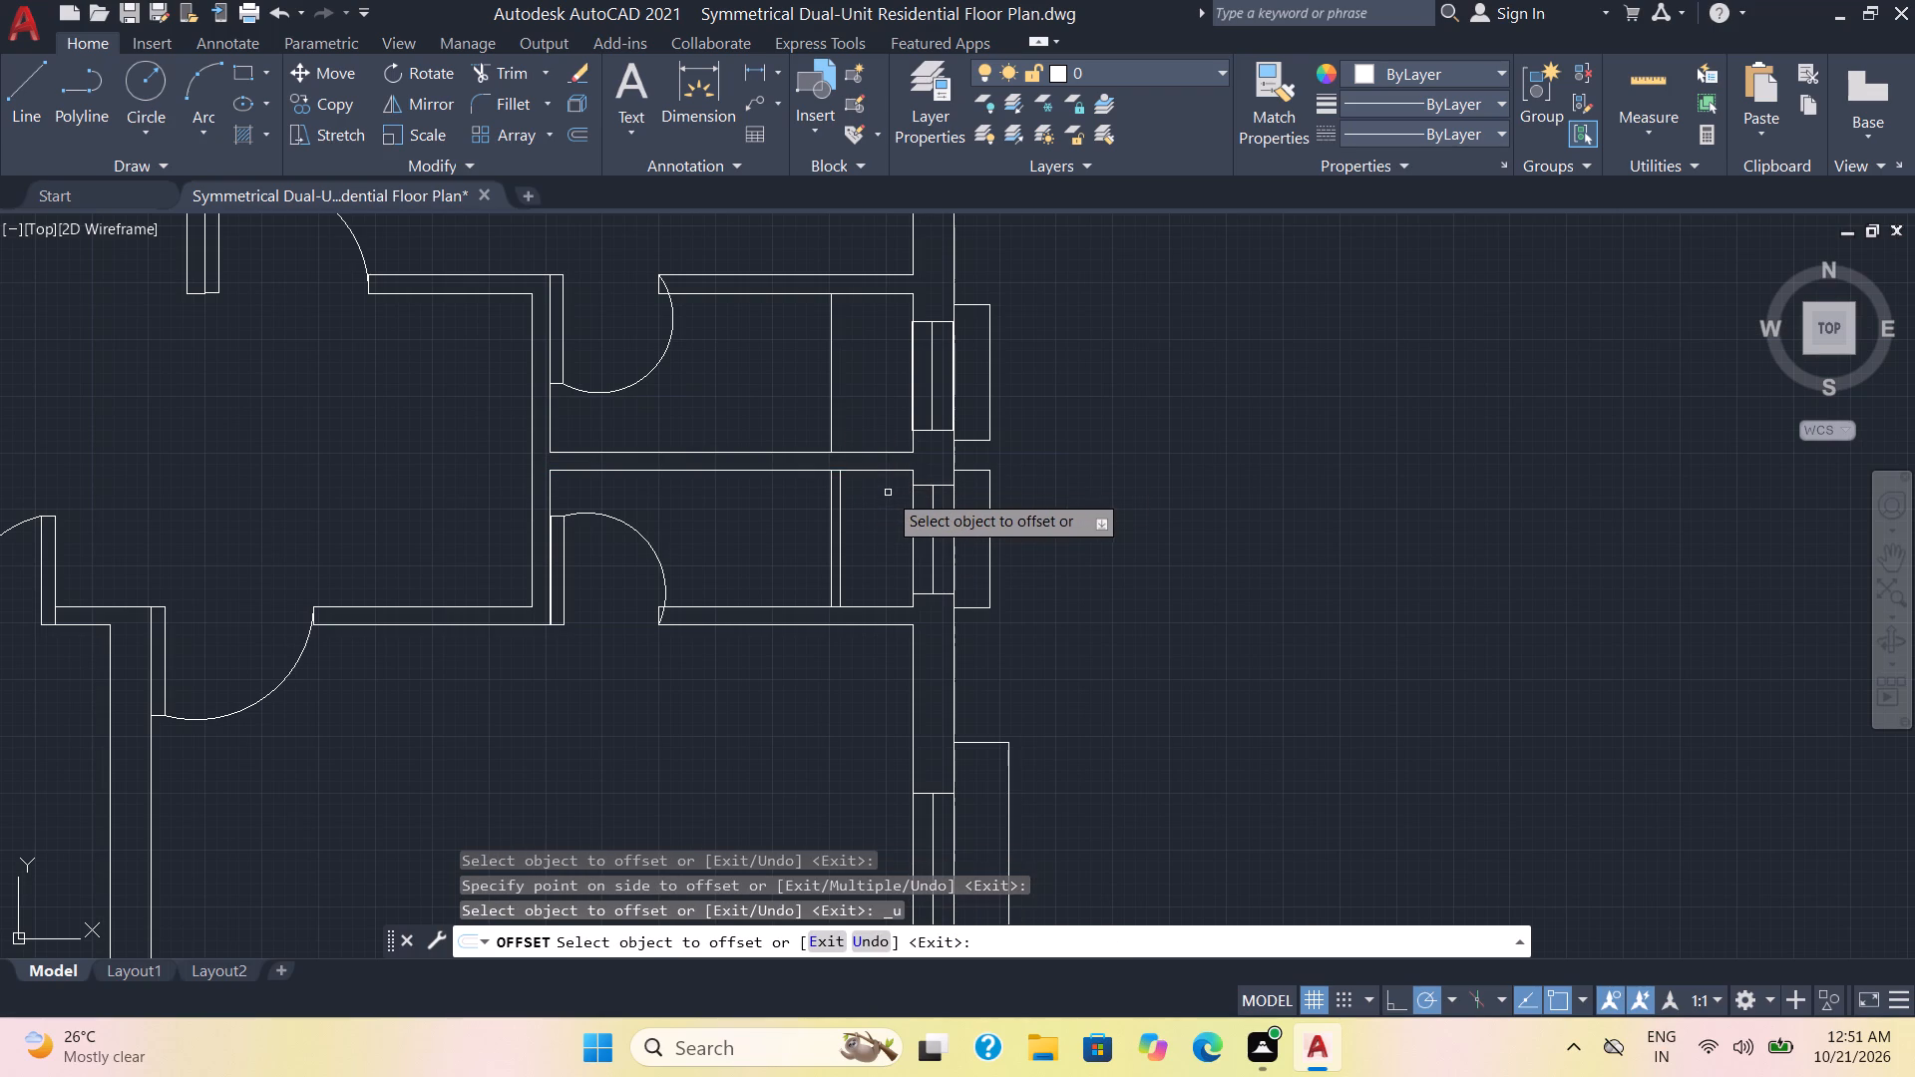
Offset the lower small room's partition line, bottom wall line and window-wall line each 2 inches into the room.
left_click(882, 469)
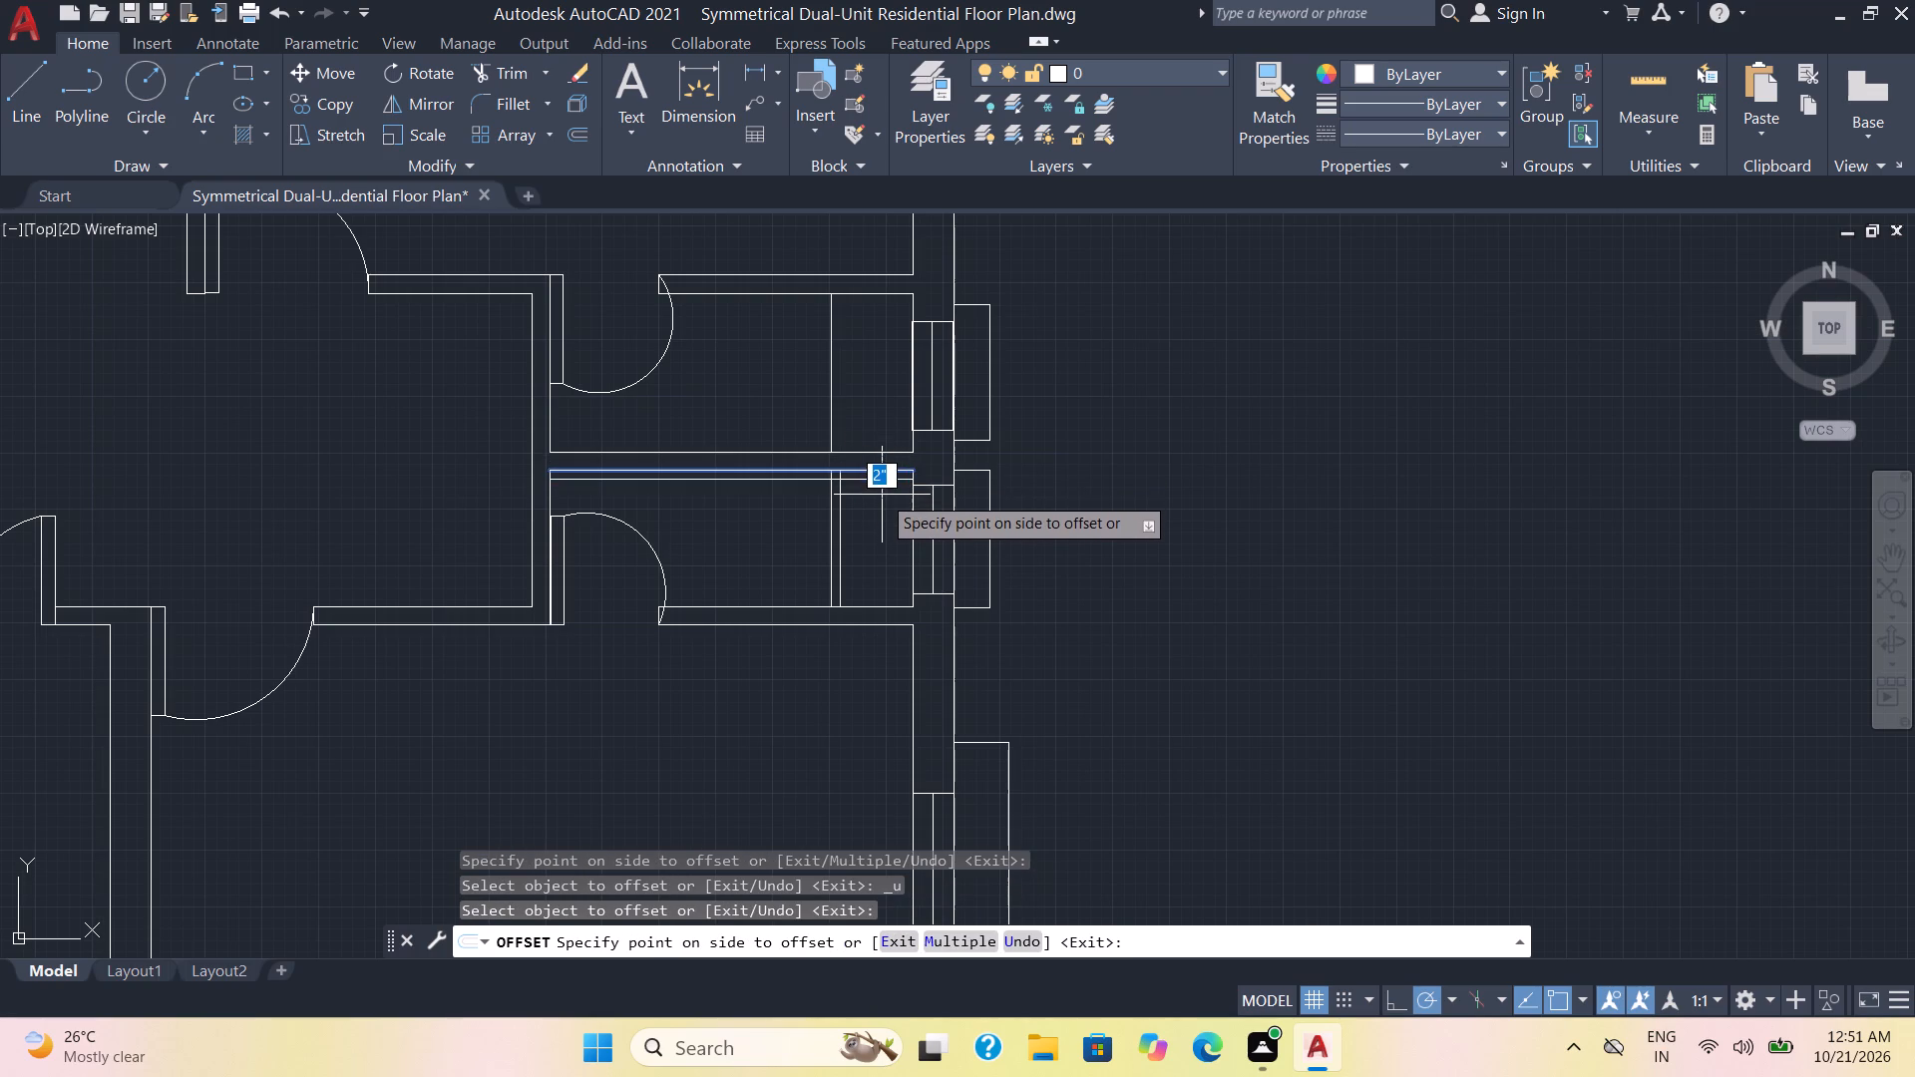
left_click(882, 496)
left_click(880, 607)
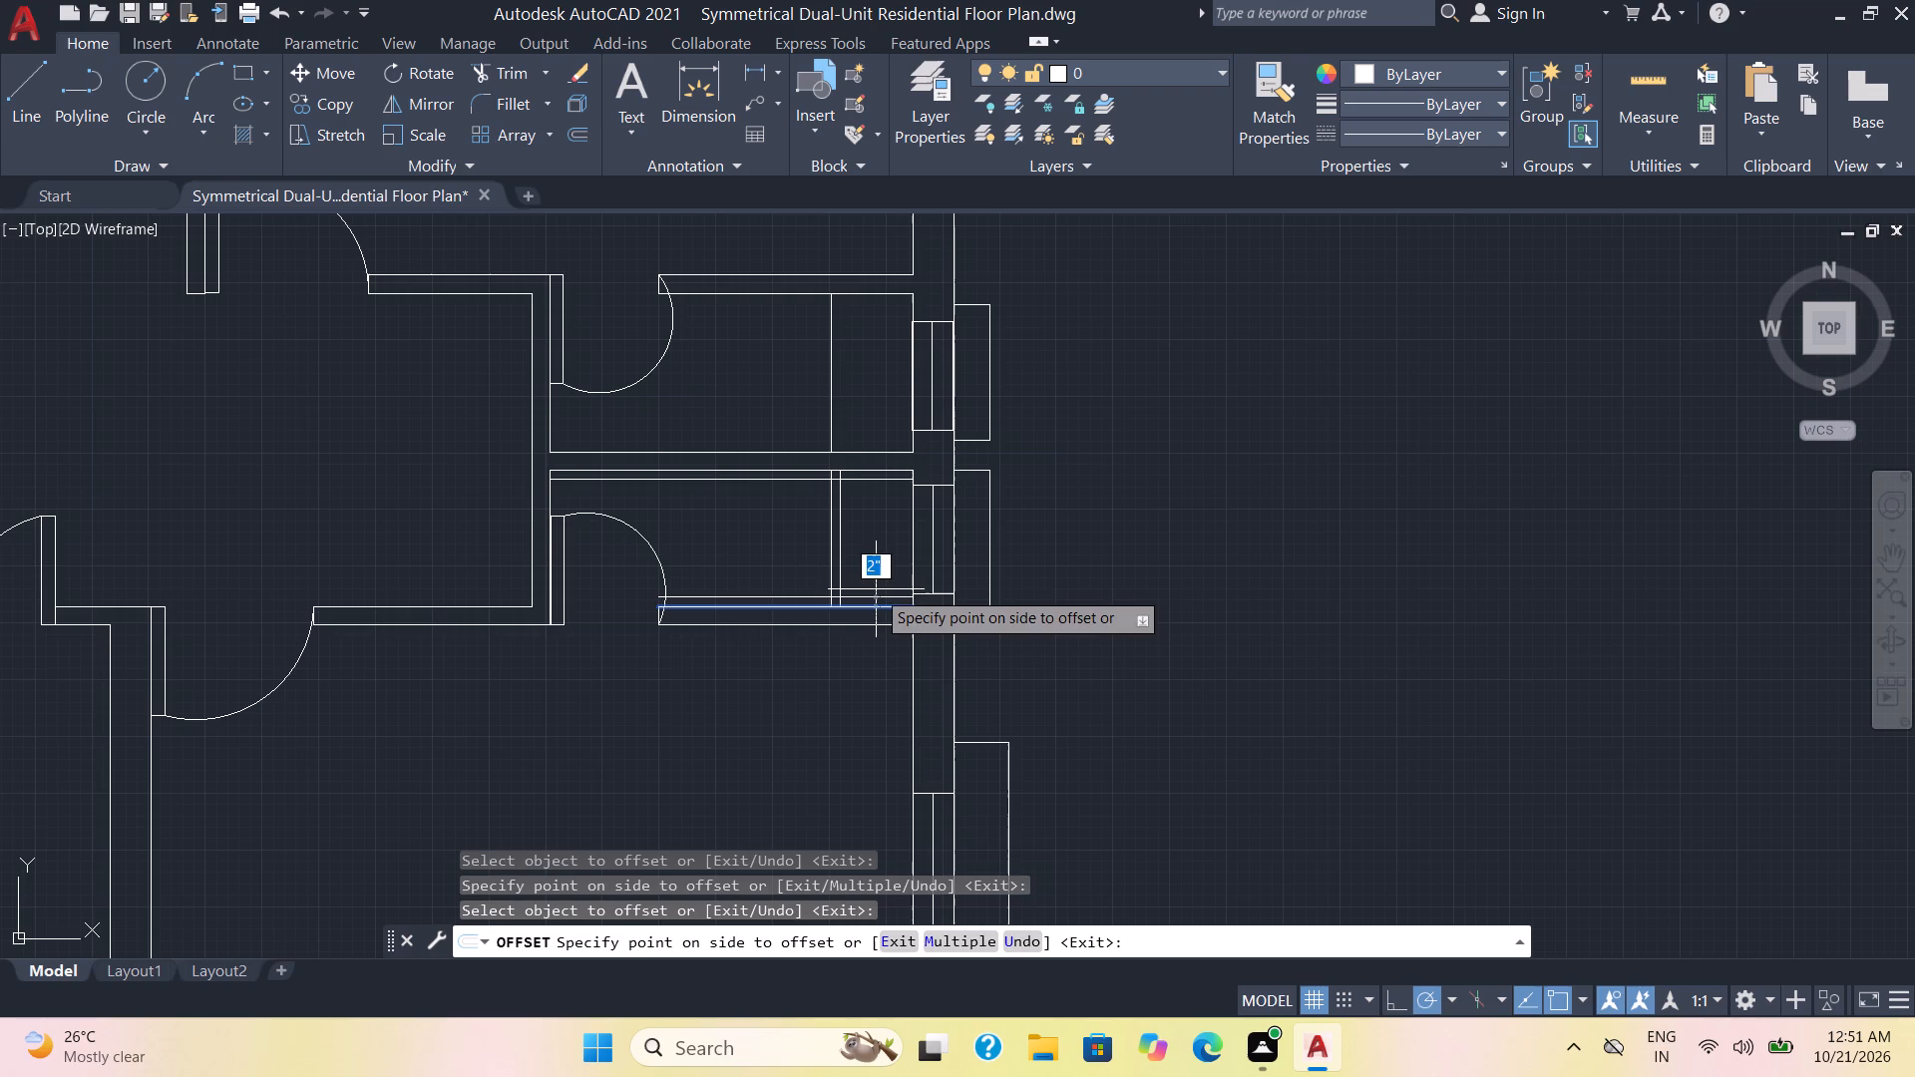
left_click(876, 589)
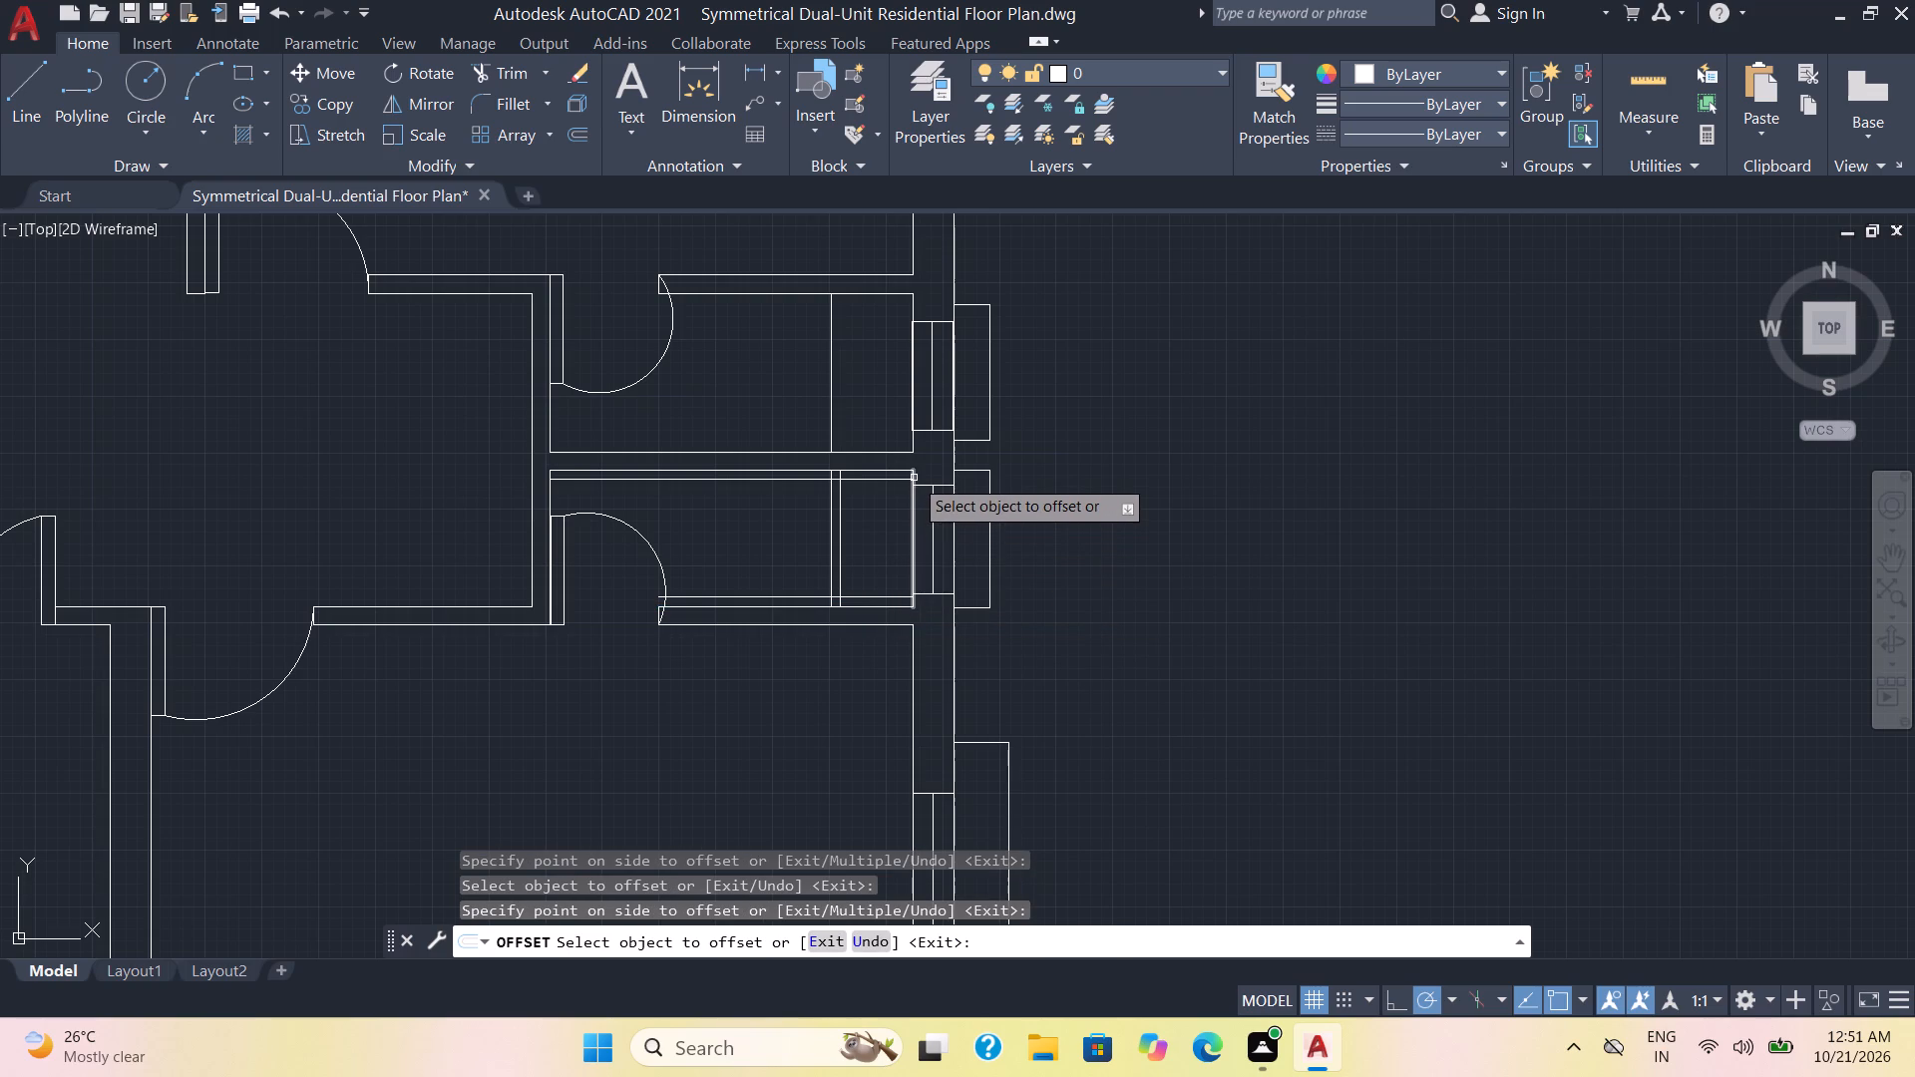
left_click(914, 478)
left_click(884, 483)
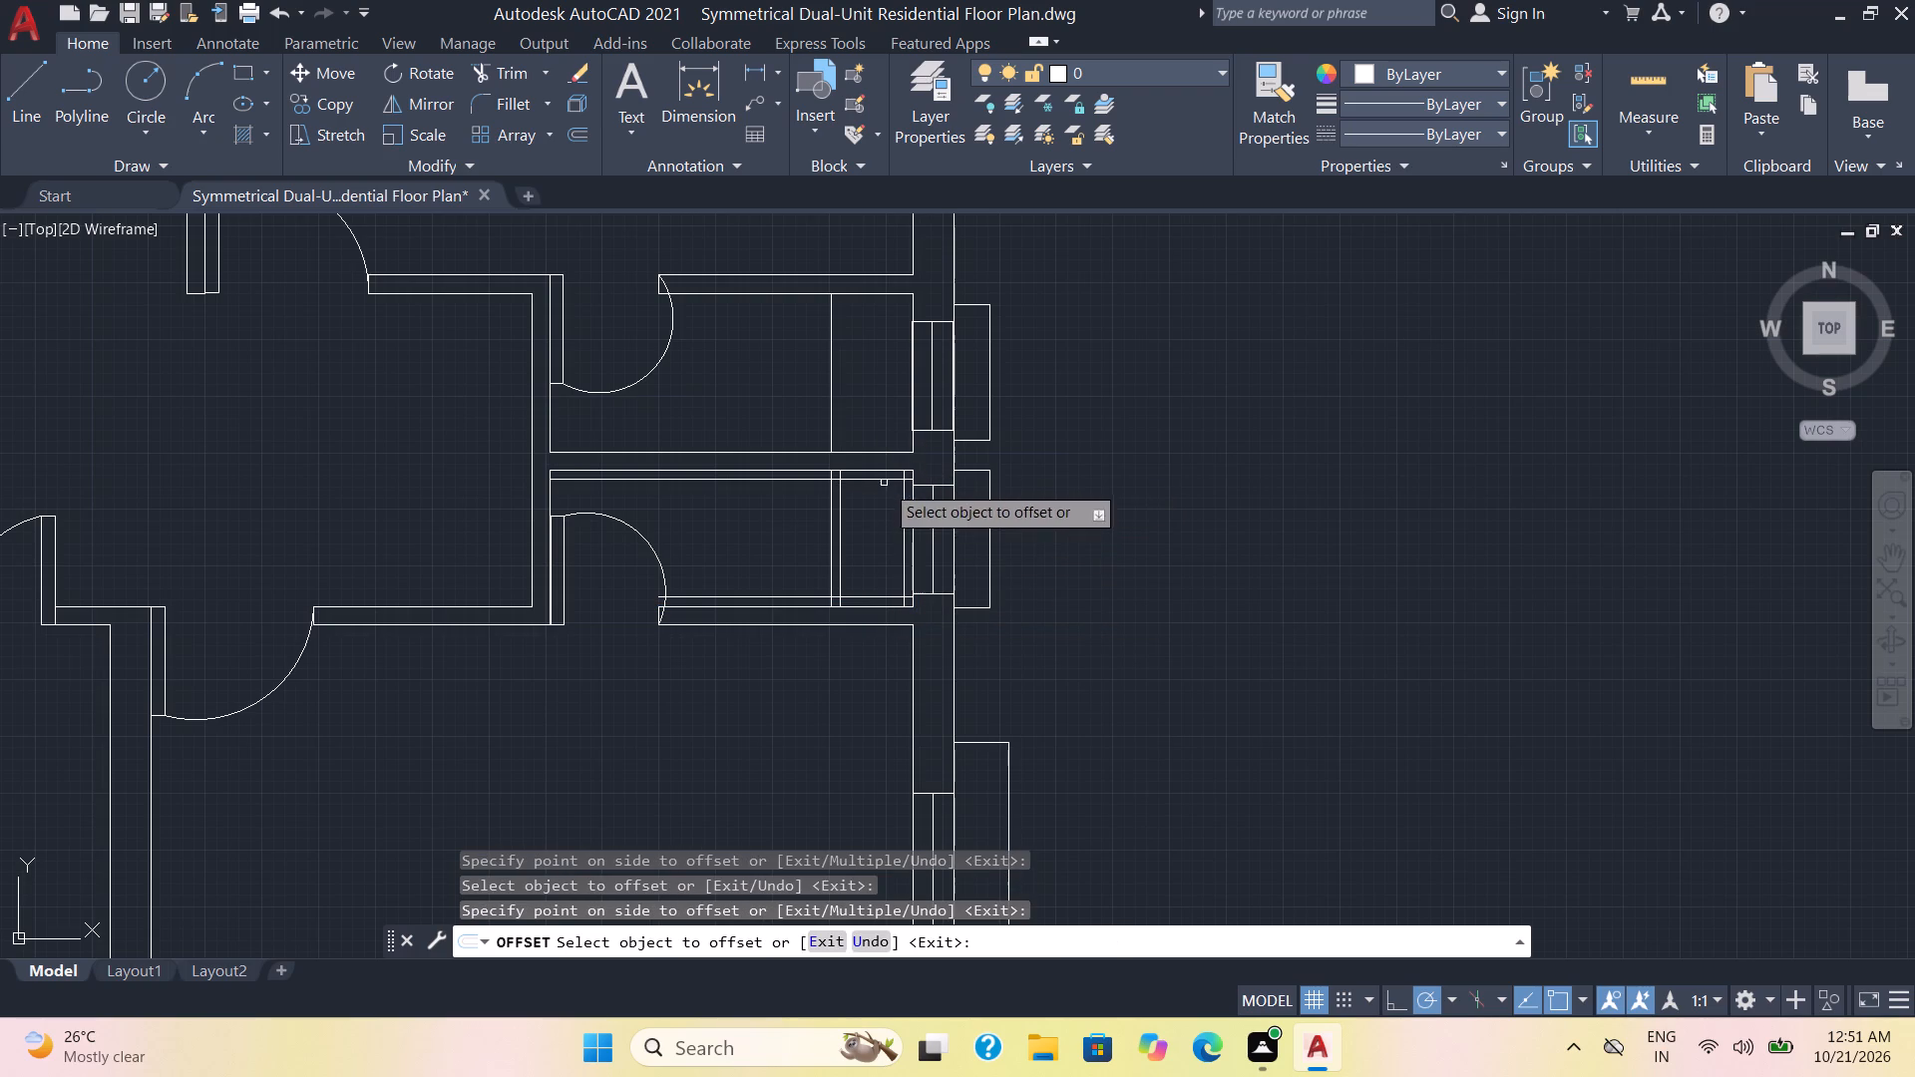
In the upper small room, offset the vertical line 2 inches toward the window and the partition line 2 inches into the room.
left_click(830, 427)
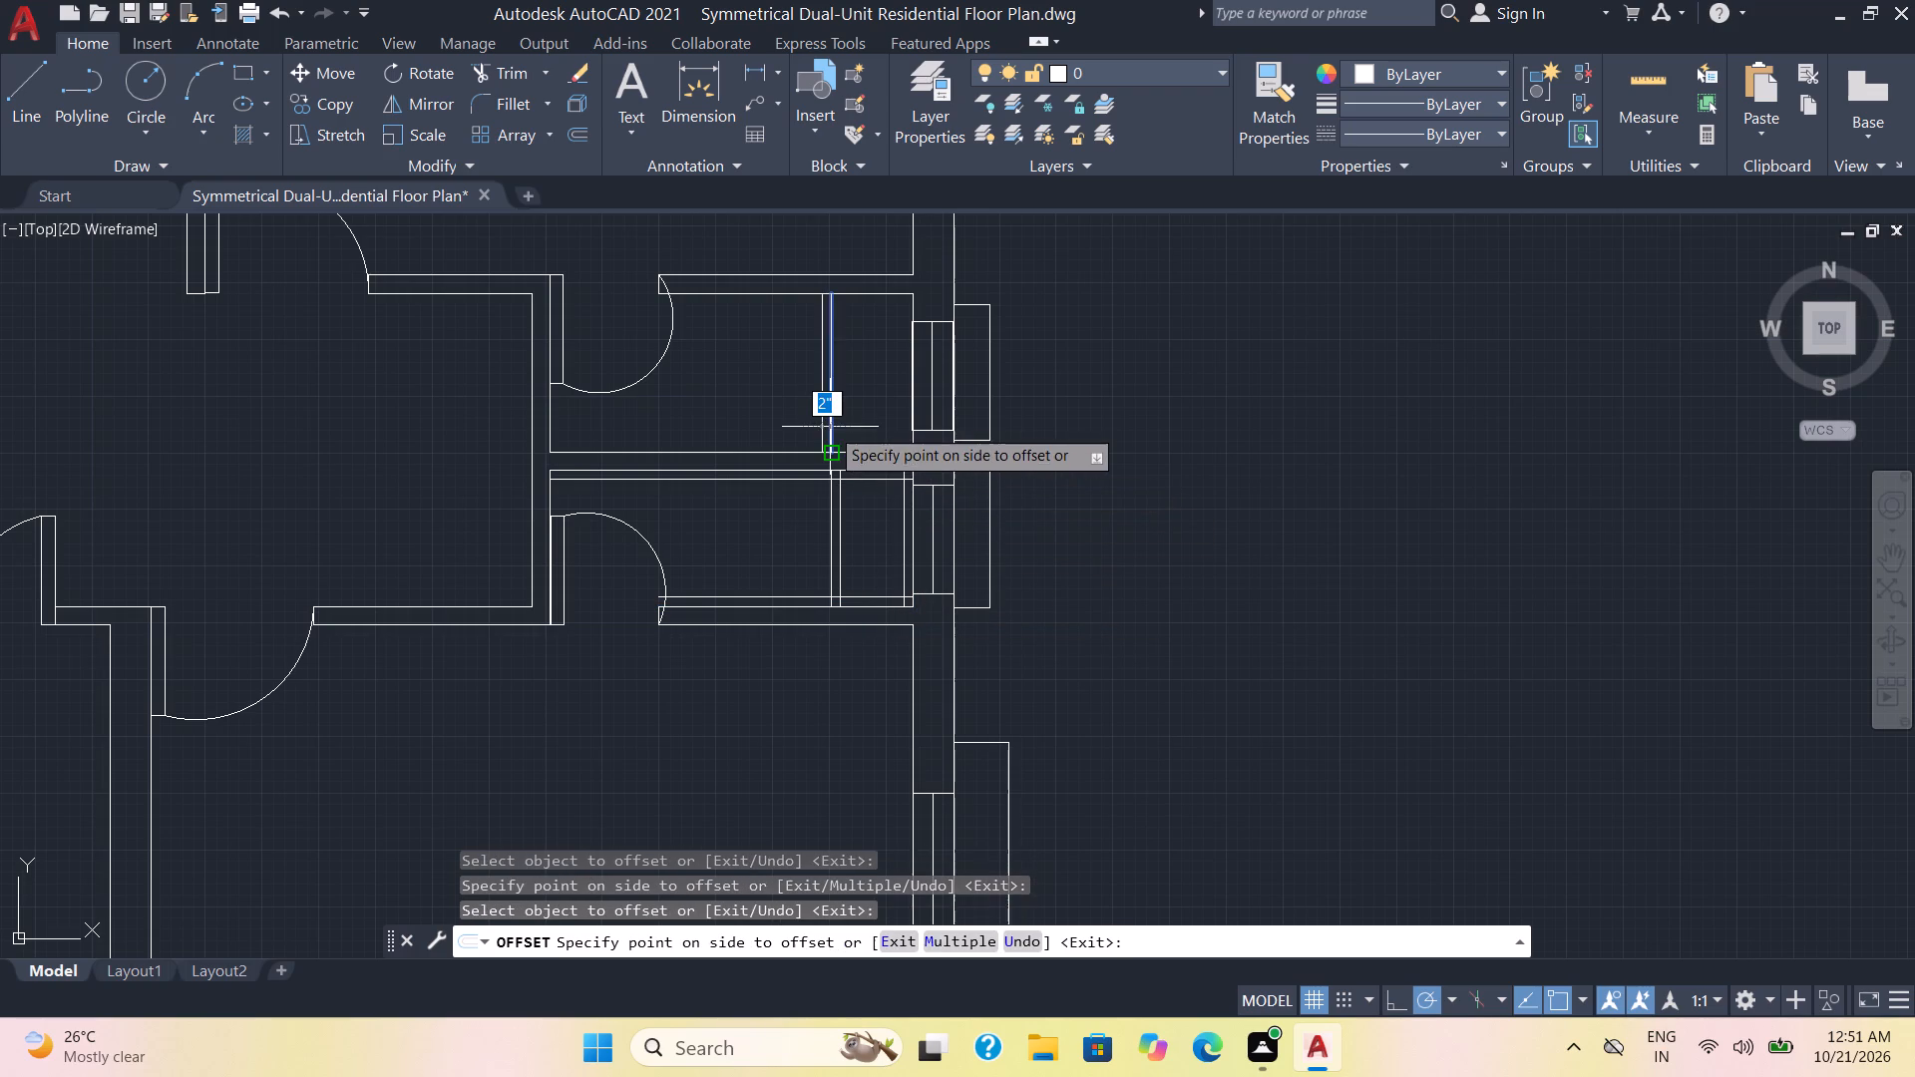
left_click(849, 419)
left_click(866, 451)
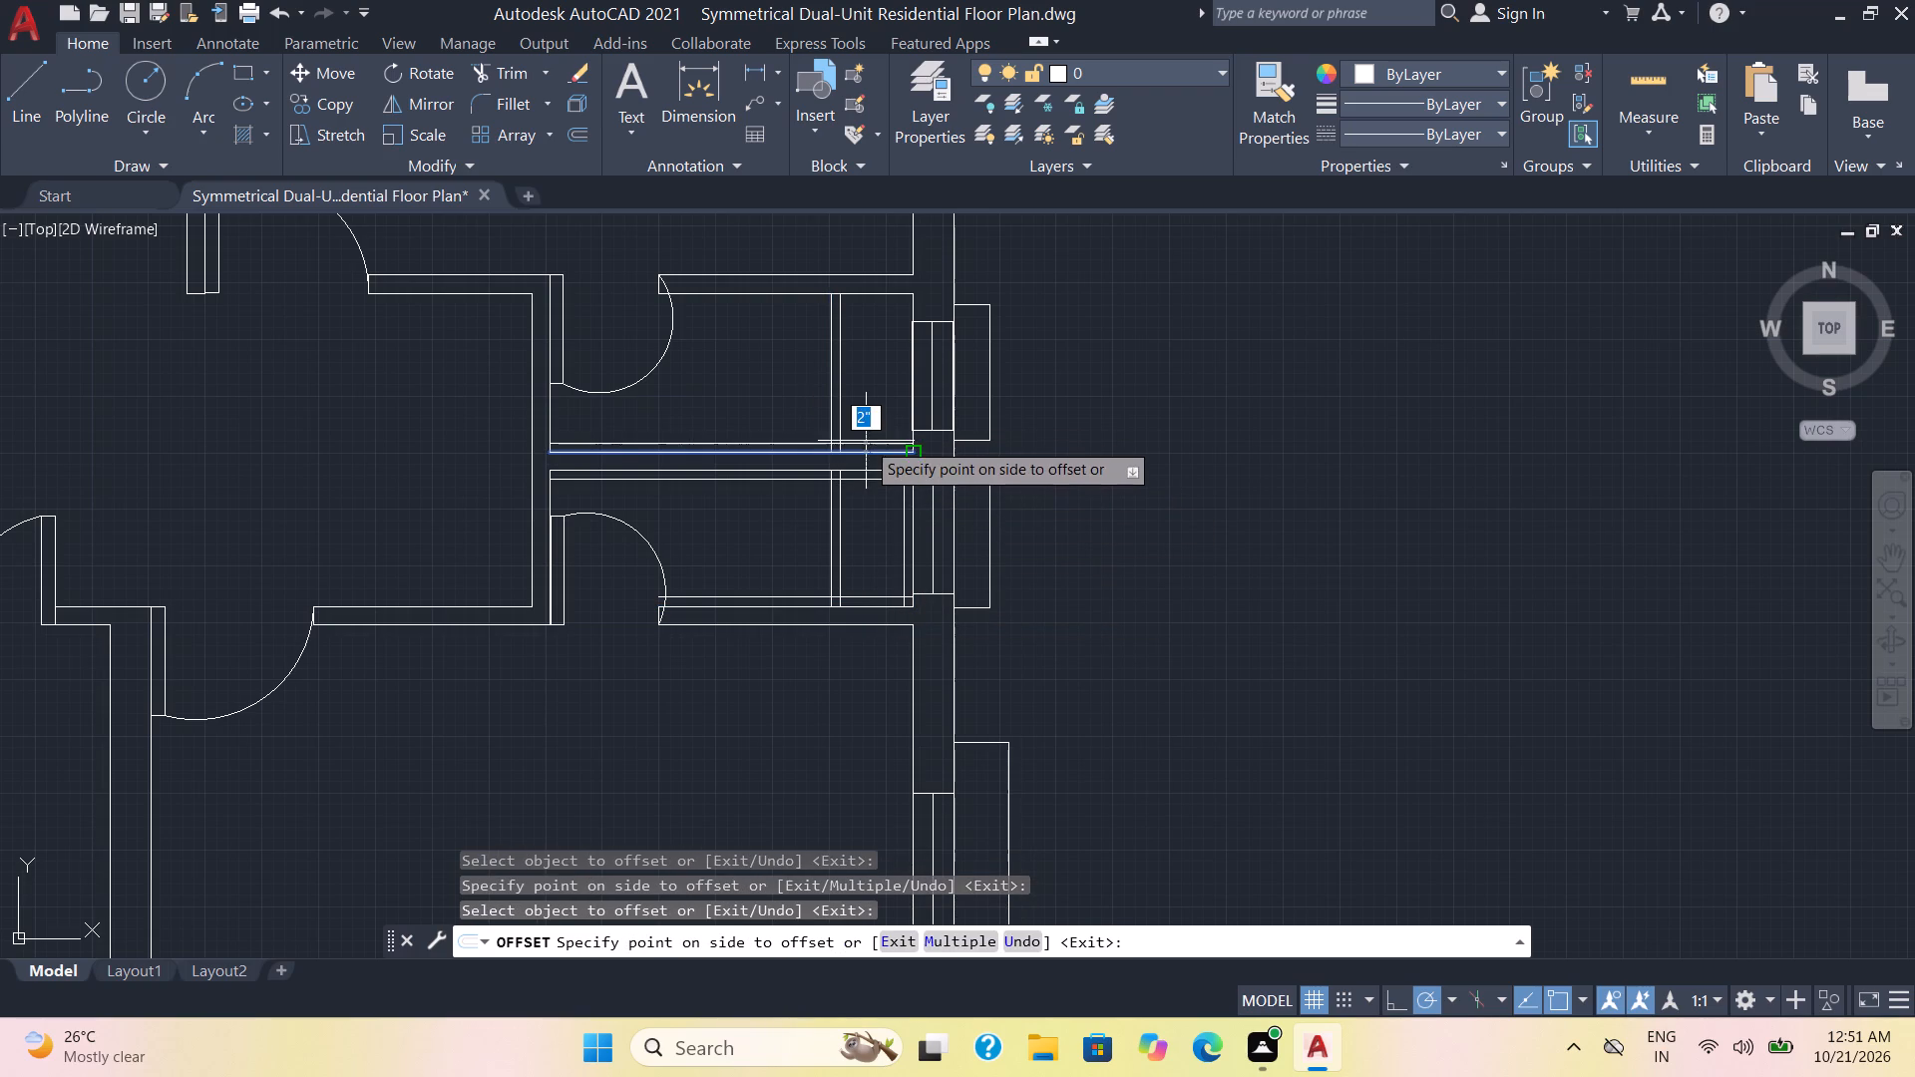
left_click(866, 431)
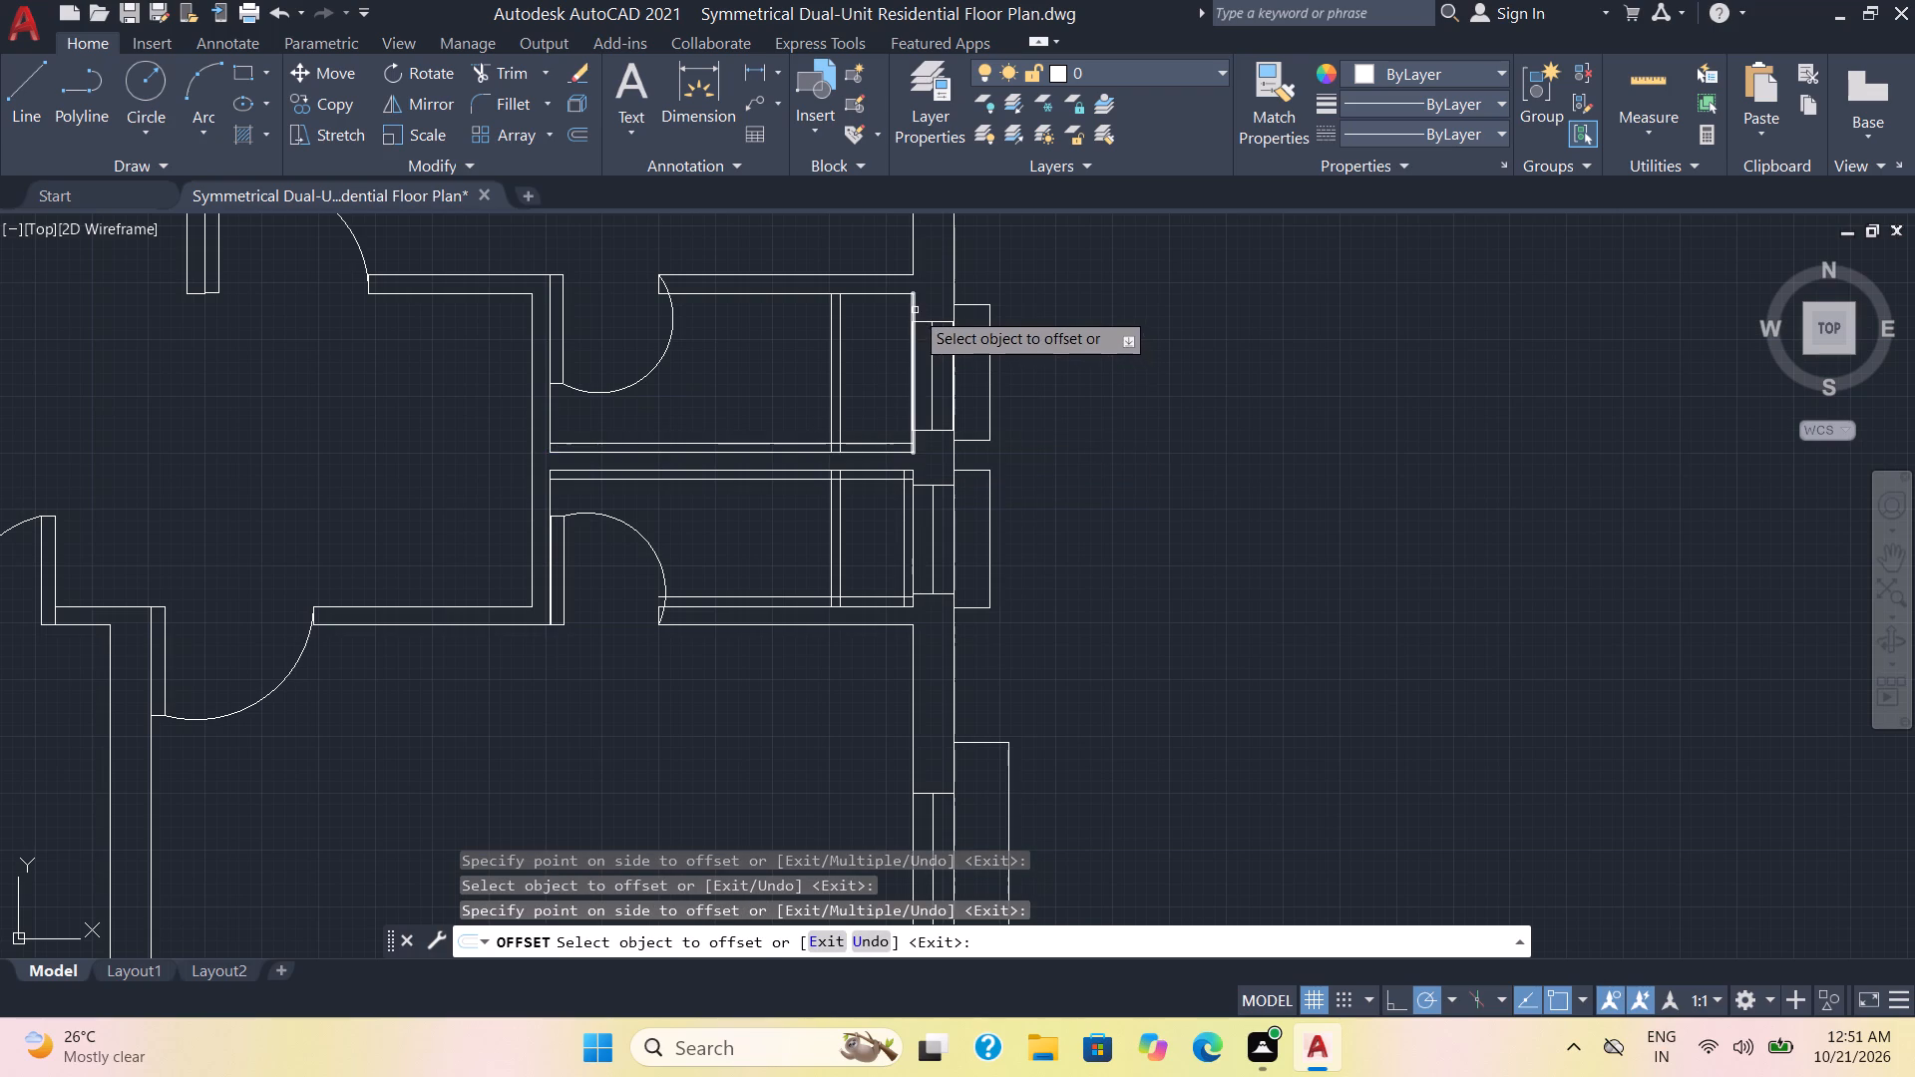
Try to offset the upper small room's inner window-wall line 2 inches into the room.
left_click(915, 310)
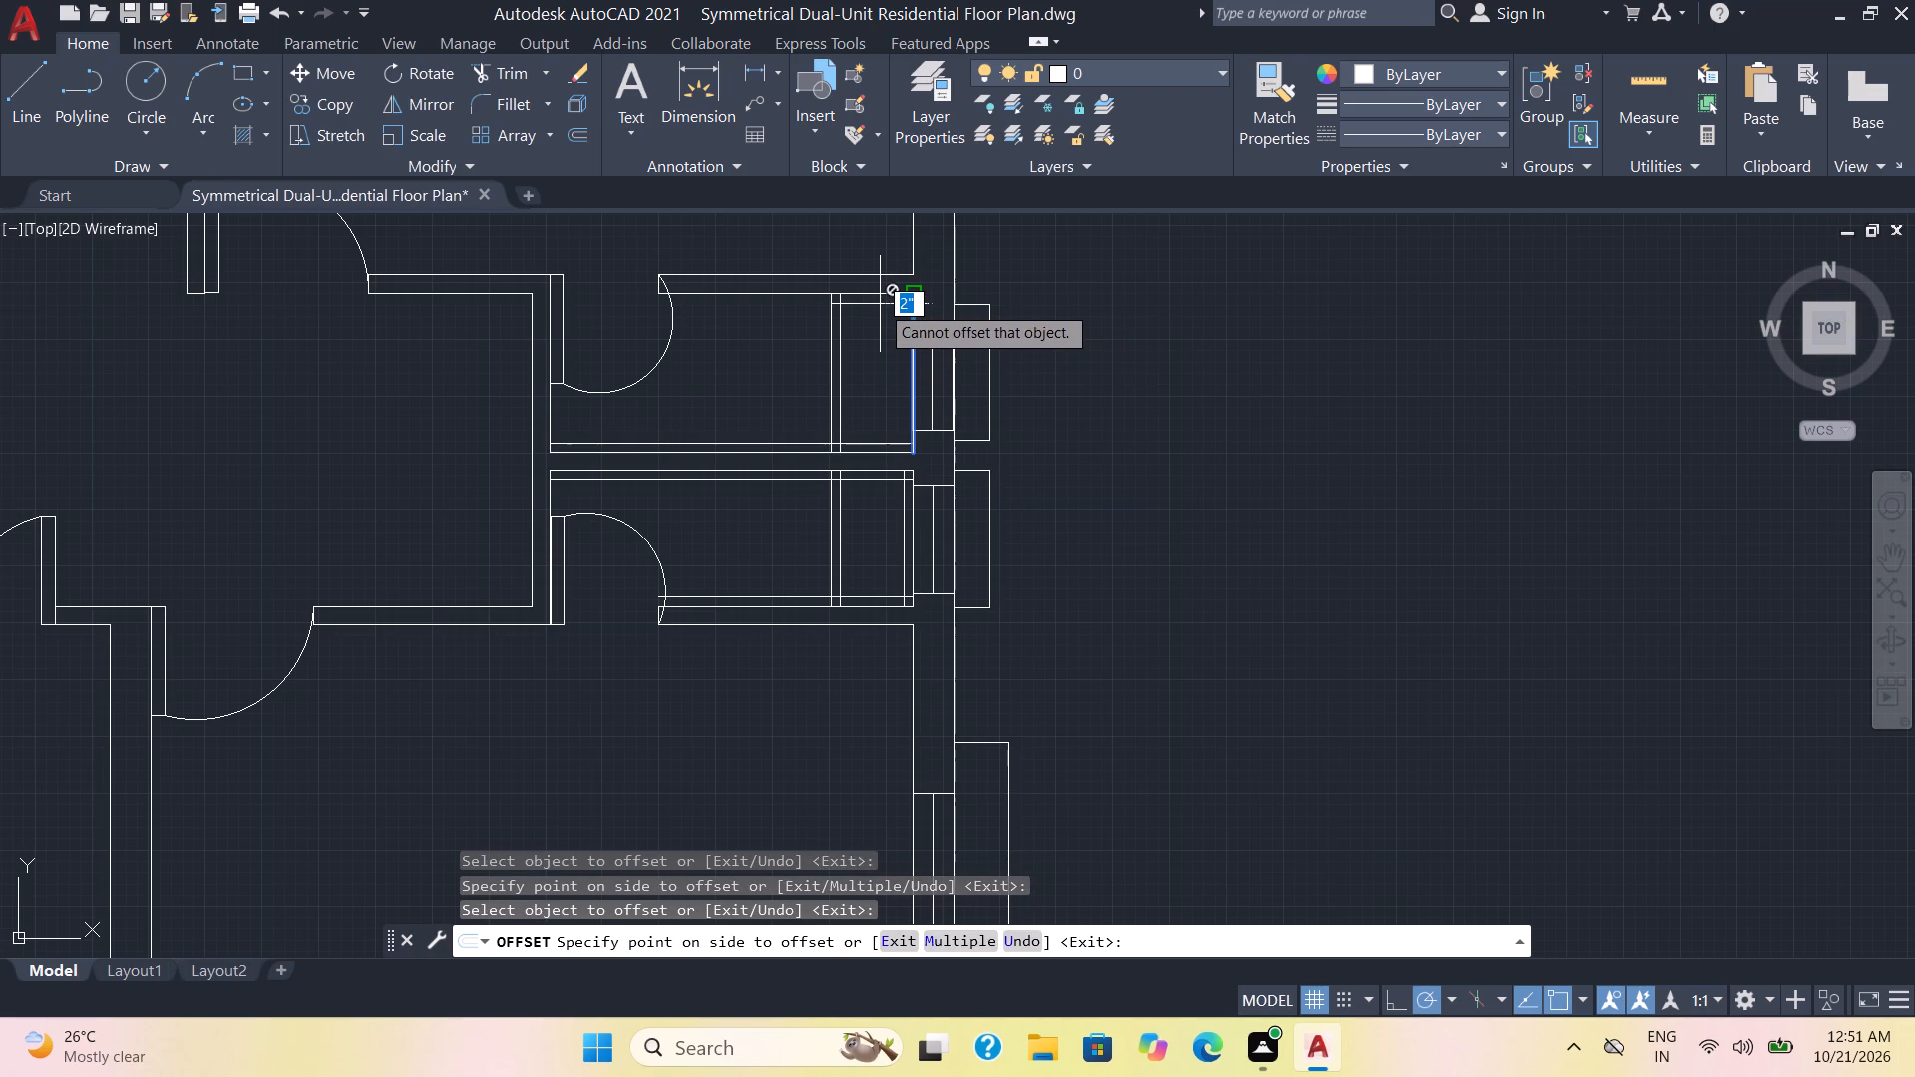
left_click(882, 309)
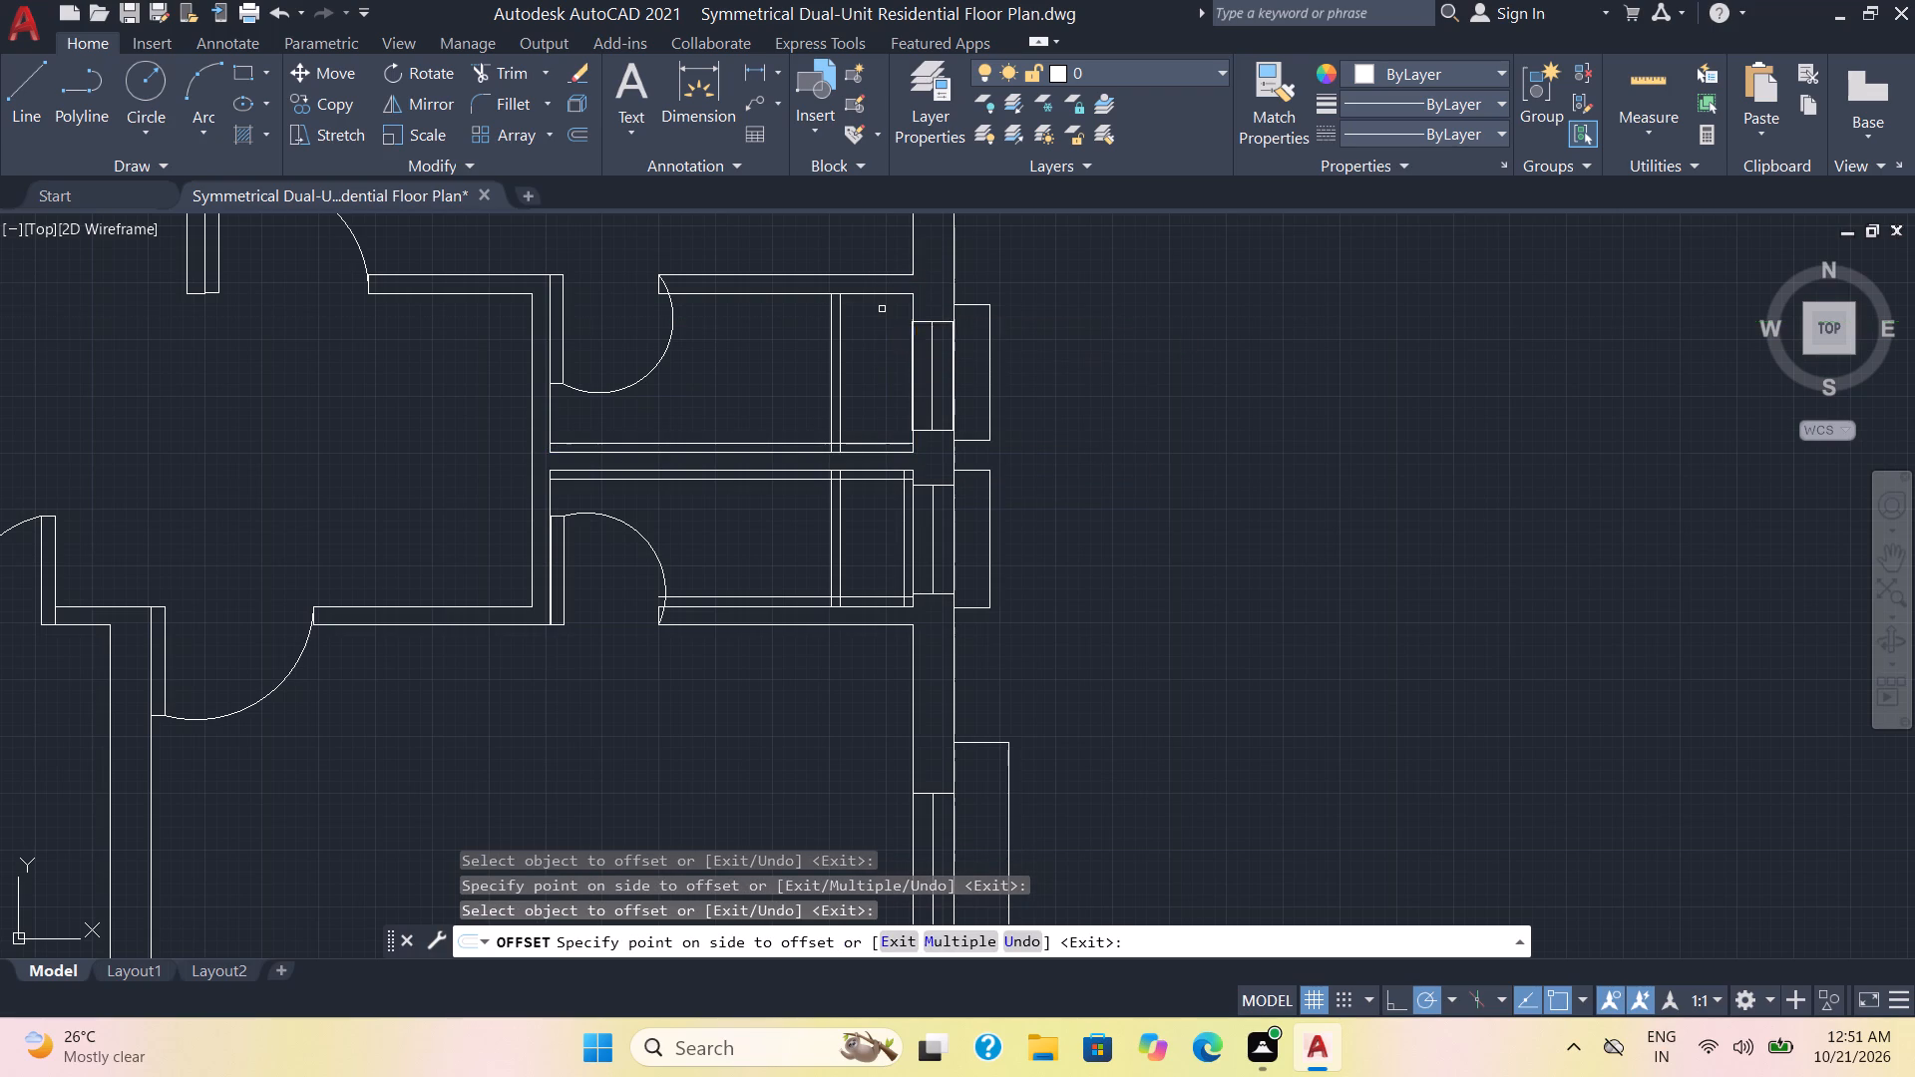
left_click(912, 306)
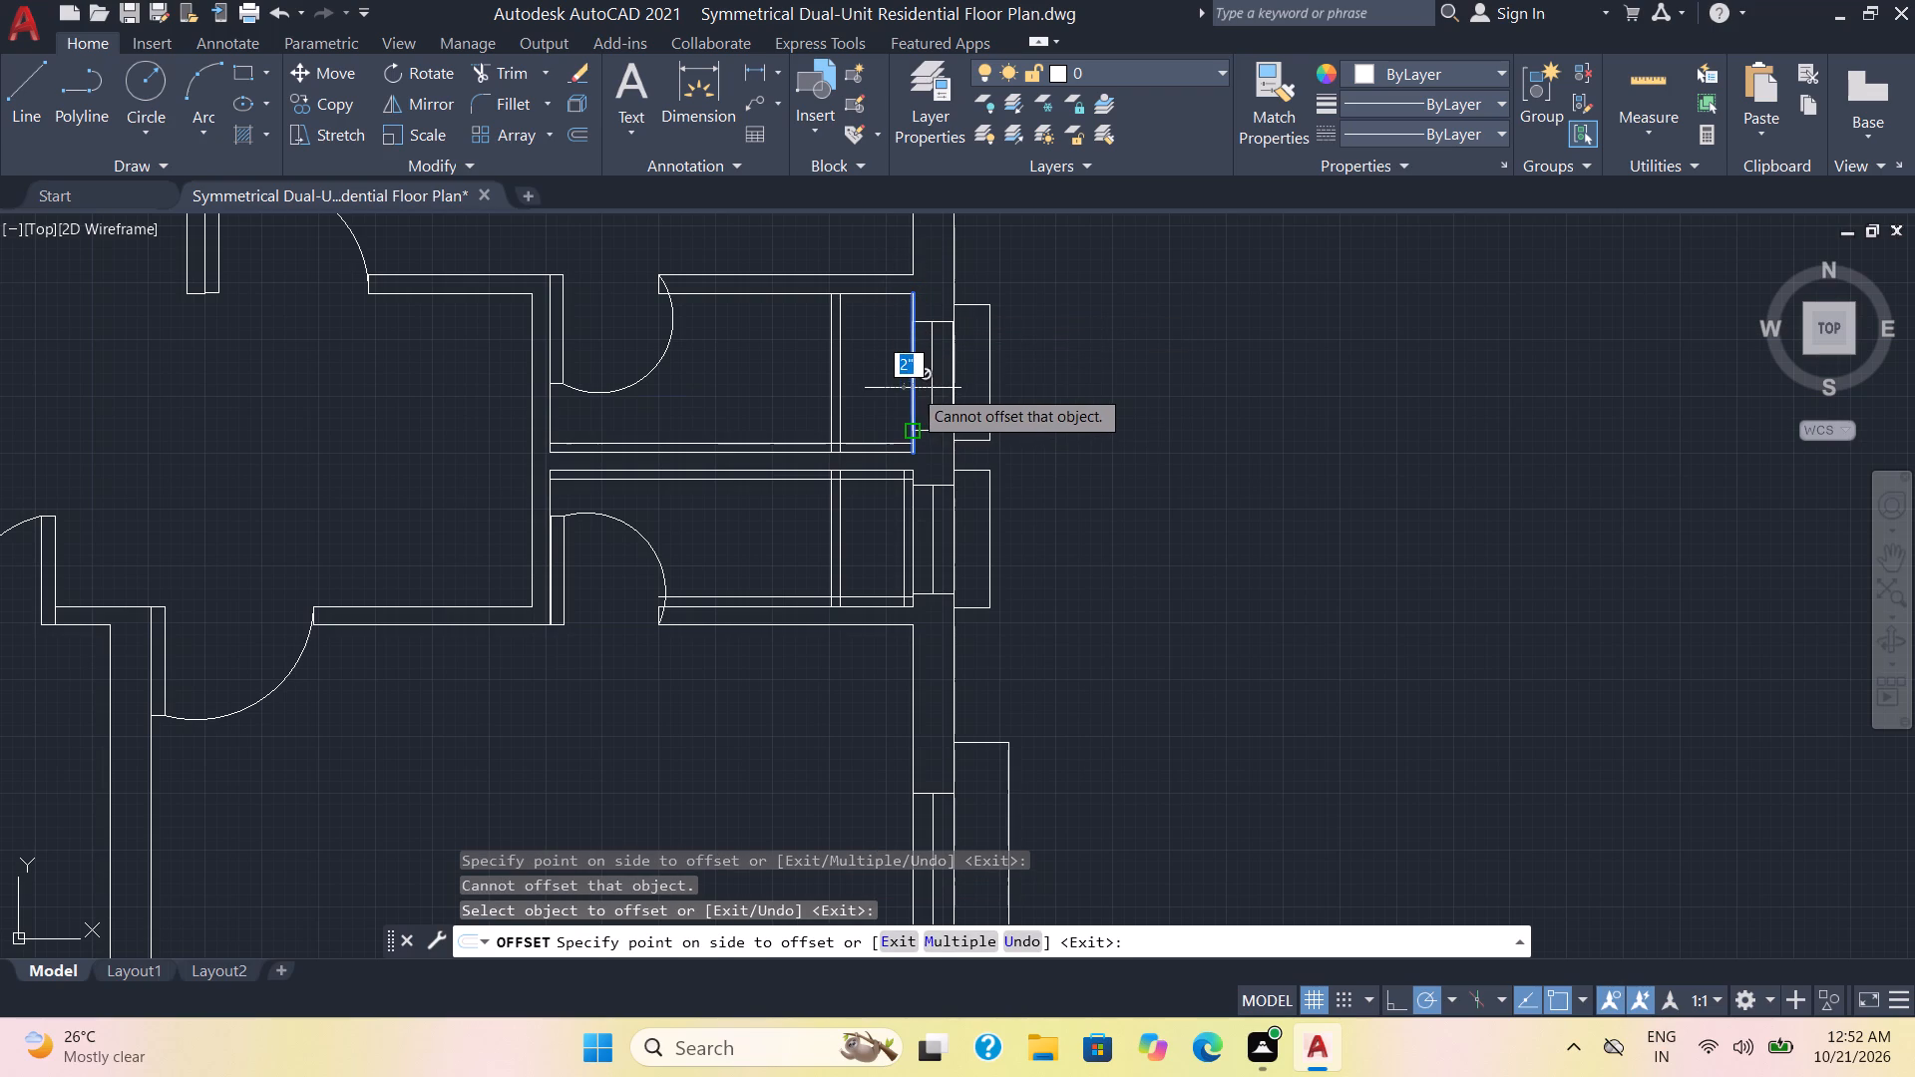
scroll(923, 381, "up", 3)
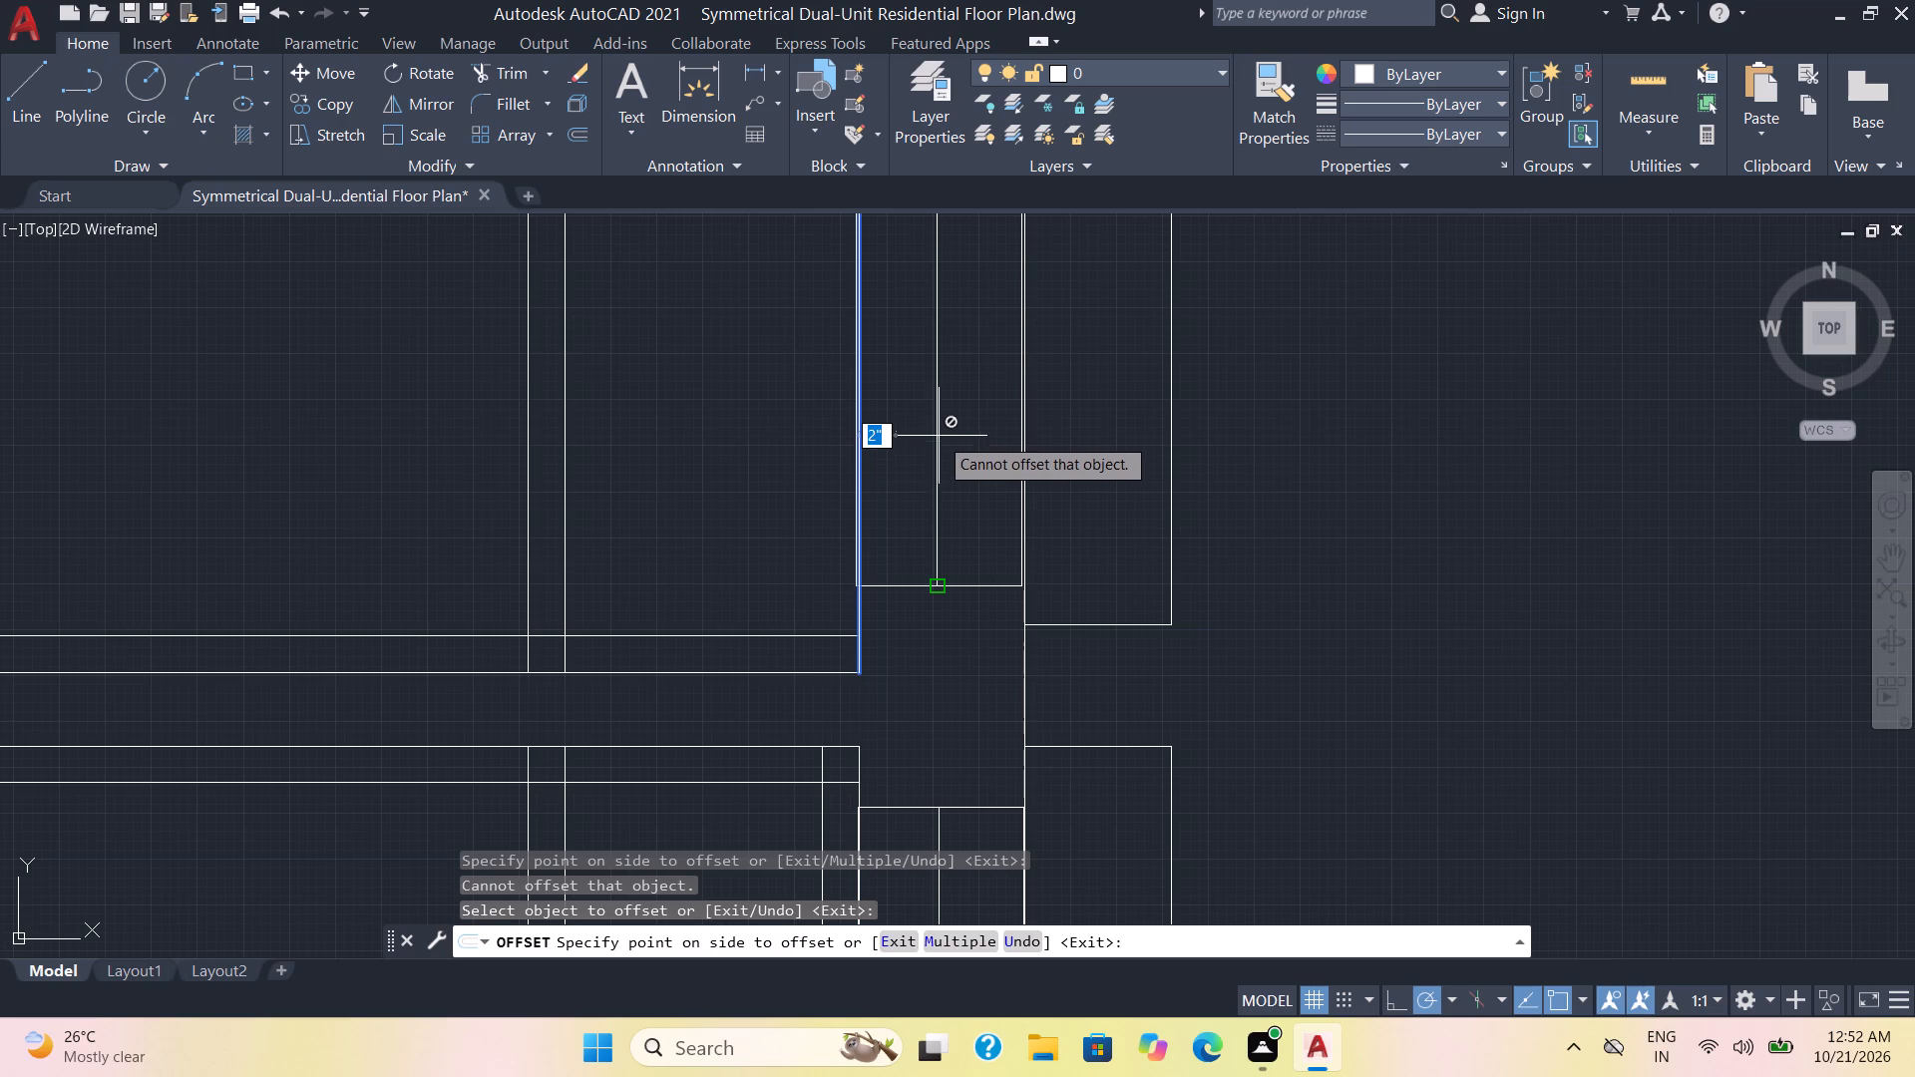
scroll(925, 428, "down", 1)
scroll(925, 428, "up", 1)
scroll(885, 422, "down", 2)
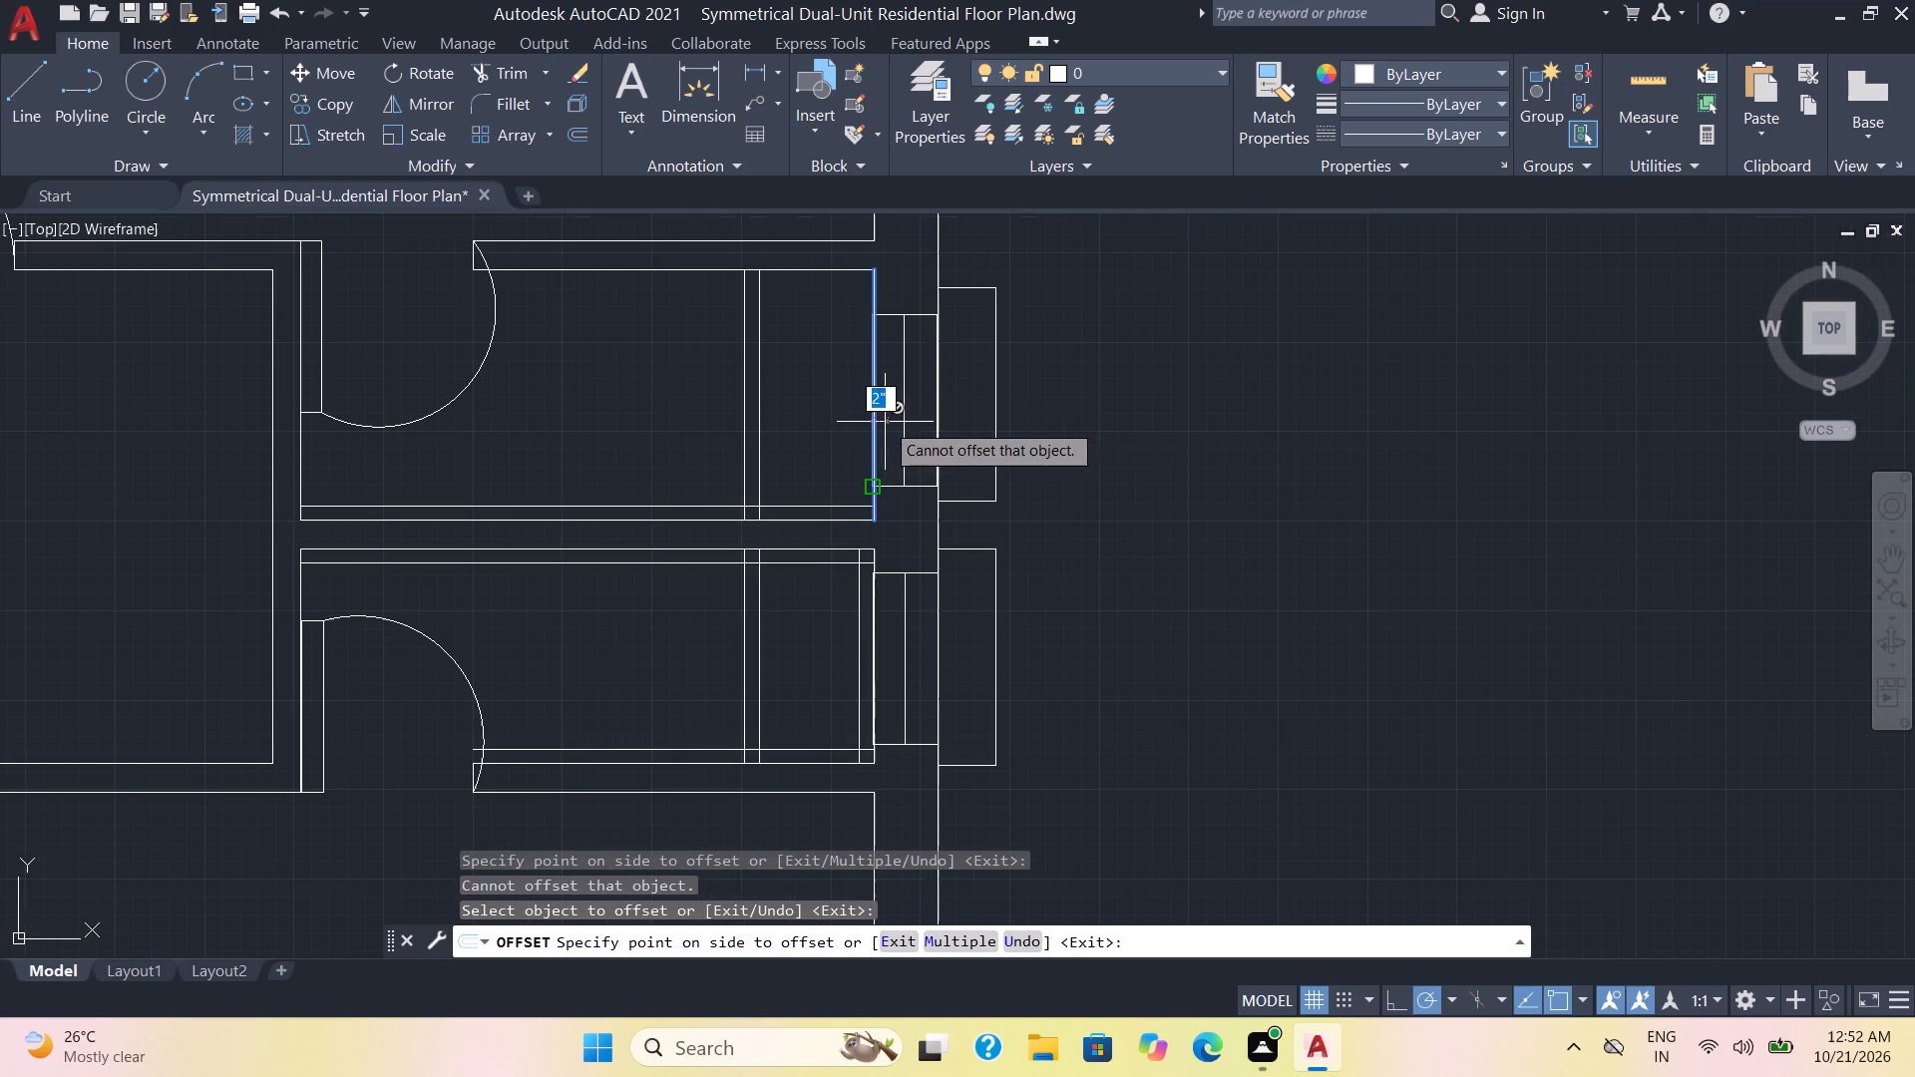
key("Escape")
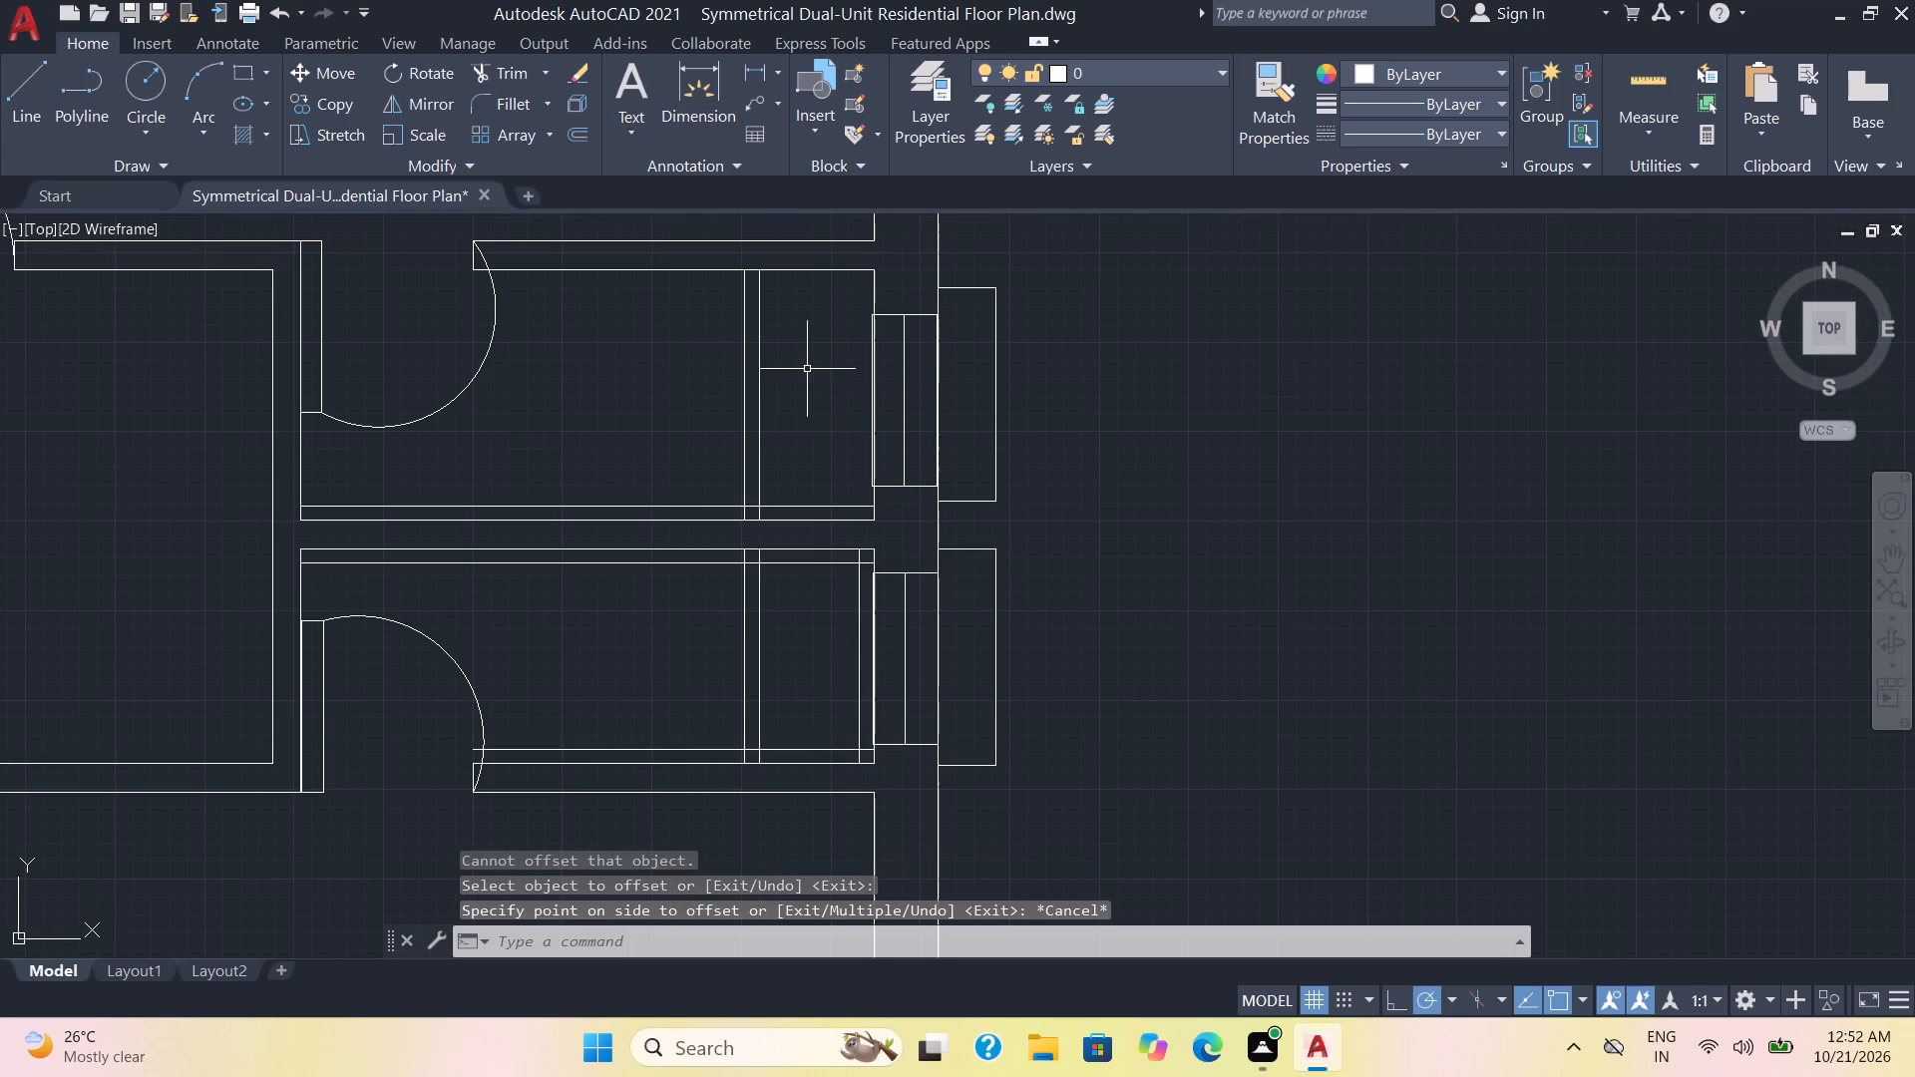
Offset the upper small room's top inner wall line 2 inches down into the room.
key("space")
key("space")
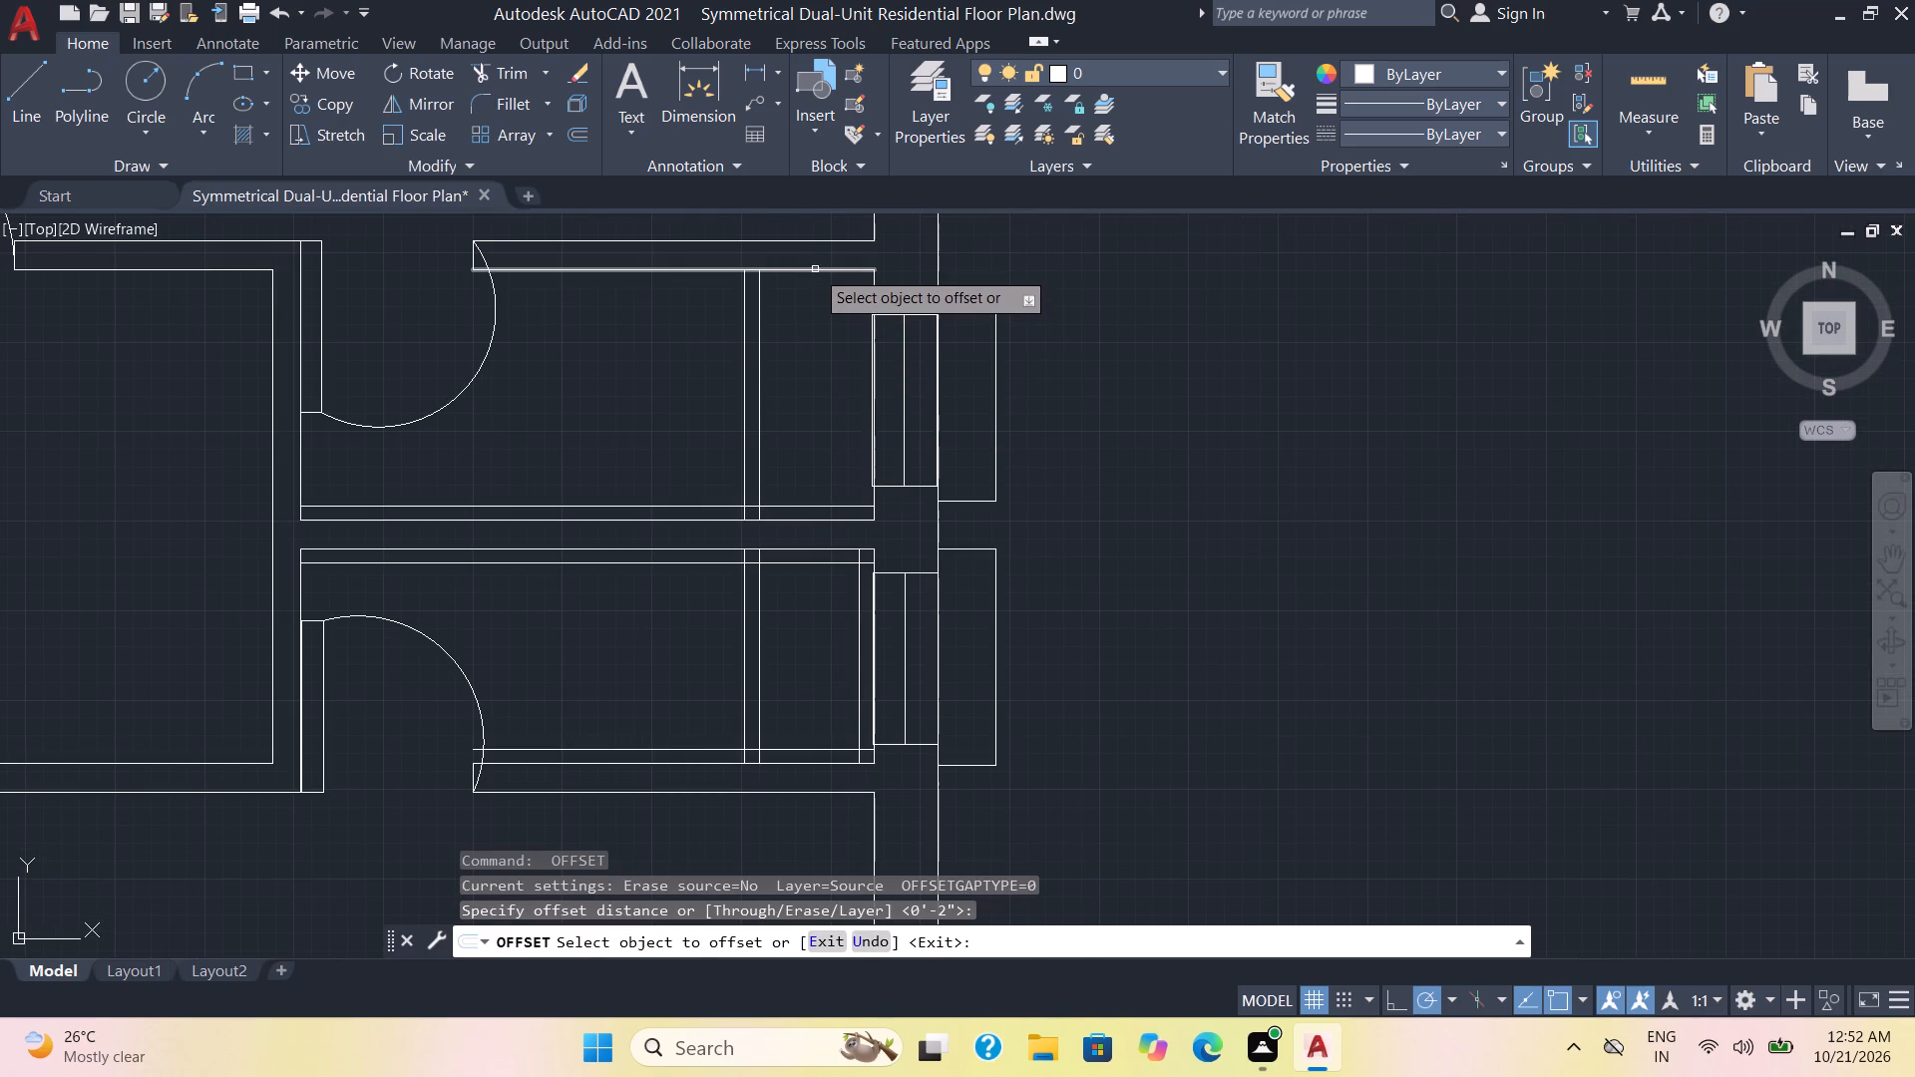
left_click(815, 269)
left_click(807, 318)
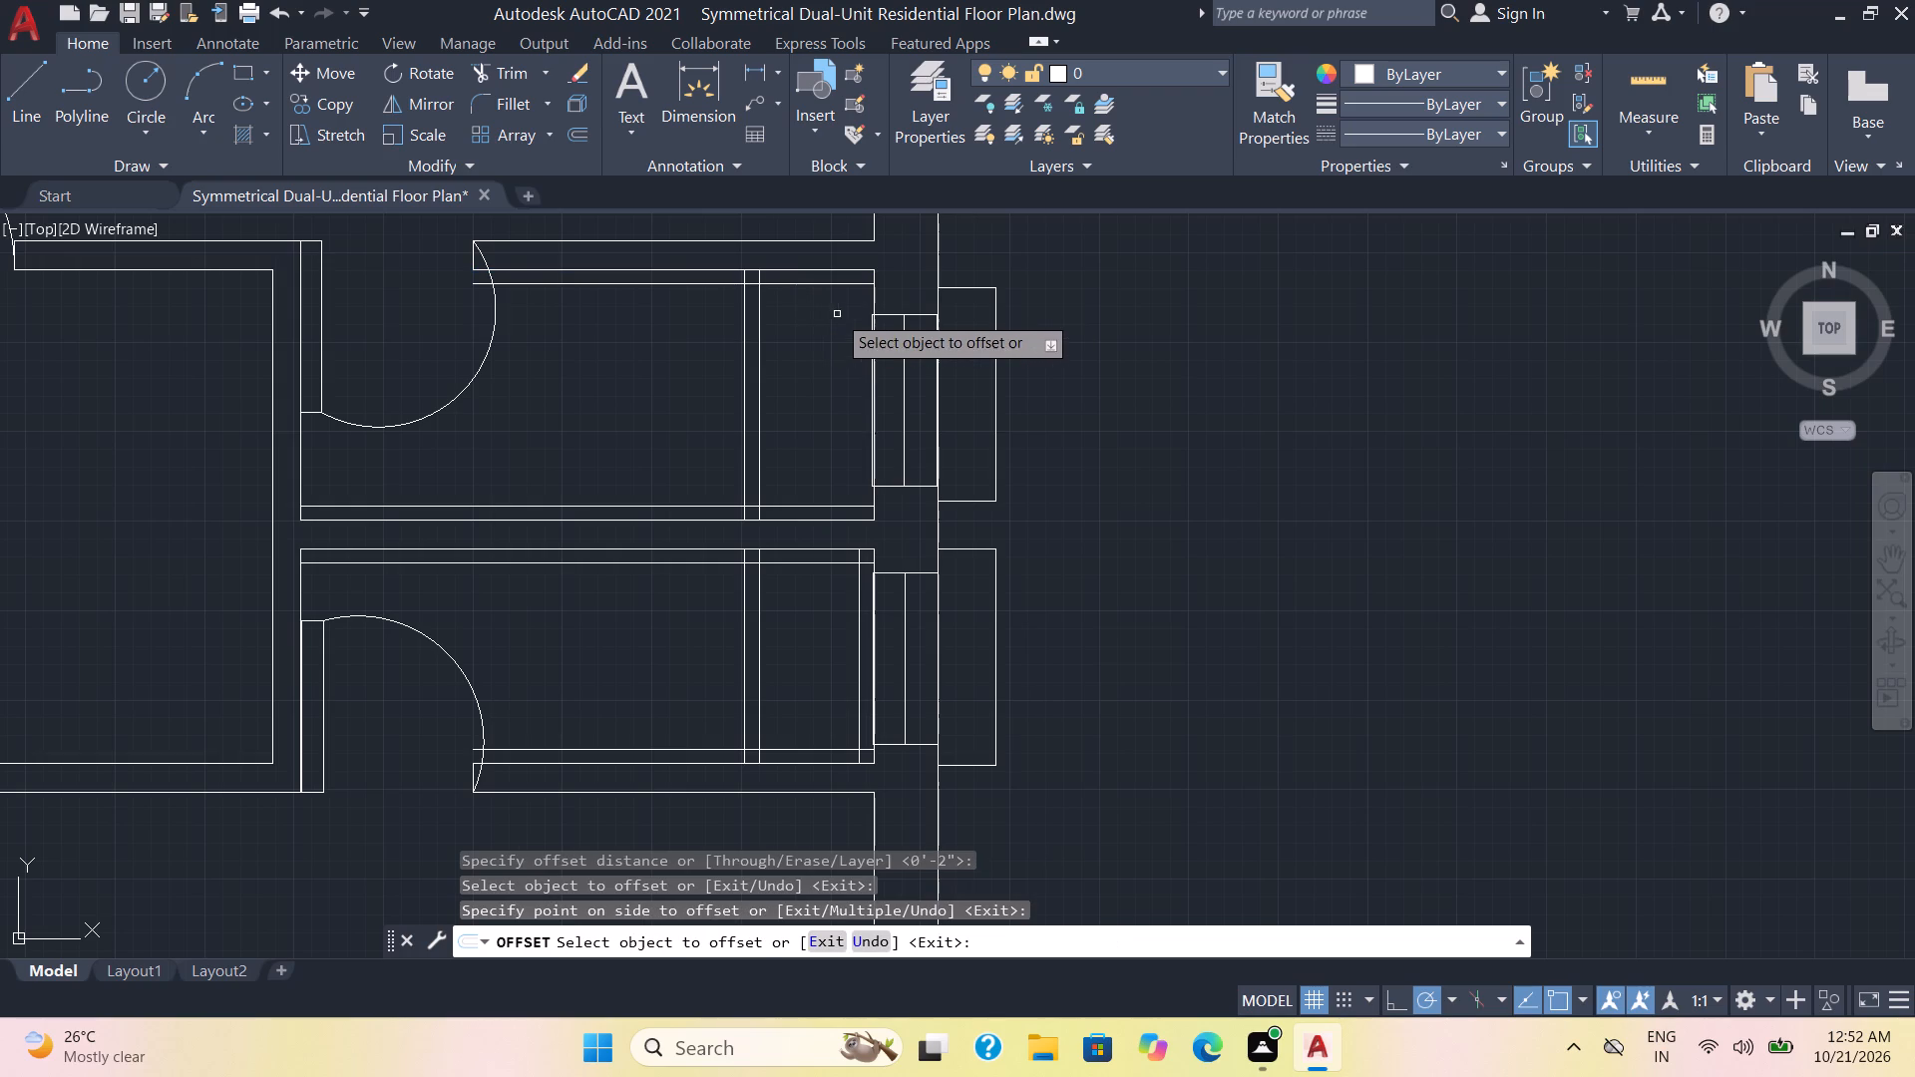
scroll(853, 310, "up", 1)
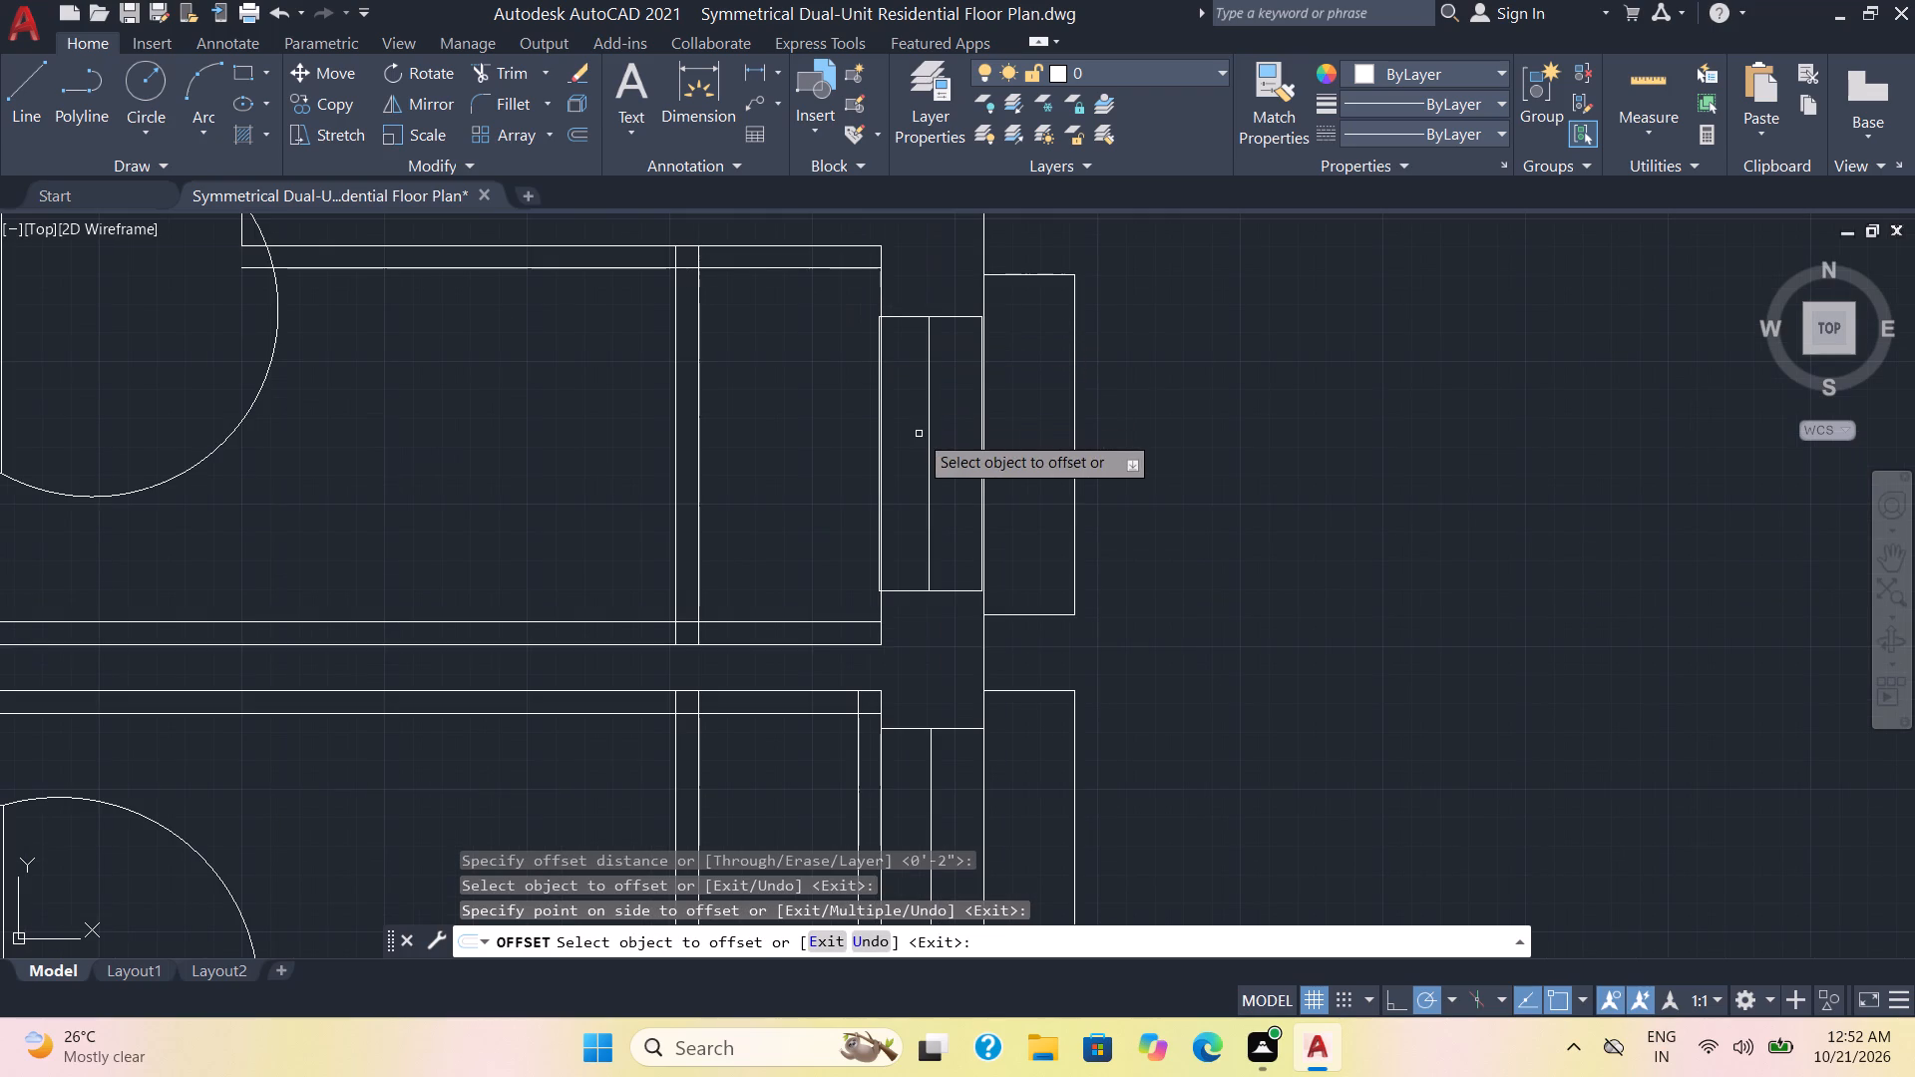
key("Escape")
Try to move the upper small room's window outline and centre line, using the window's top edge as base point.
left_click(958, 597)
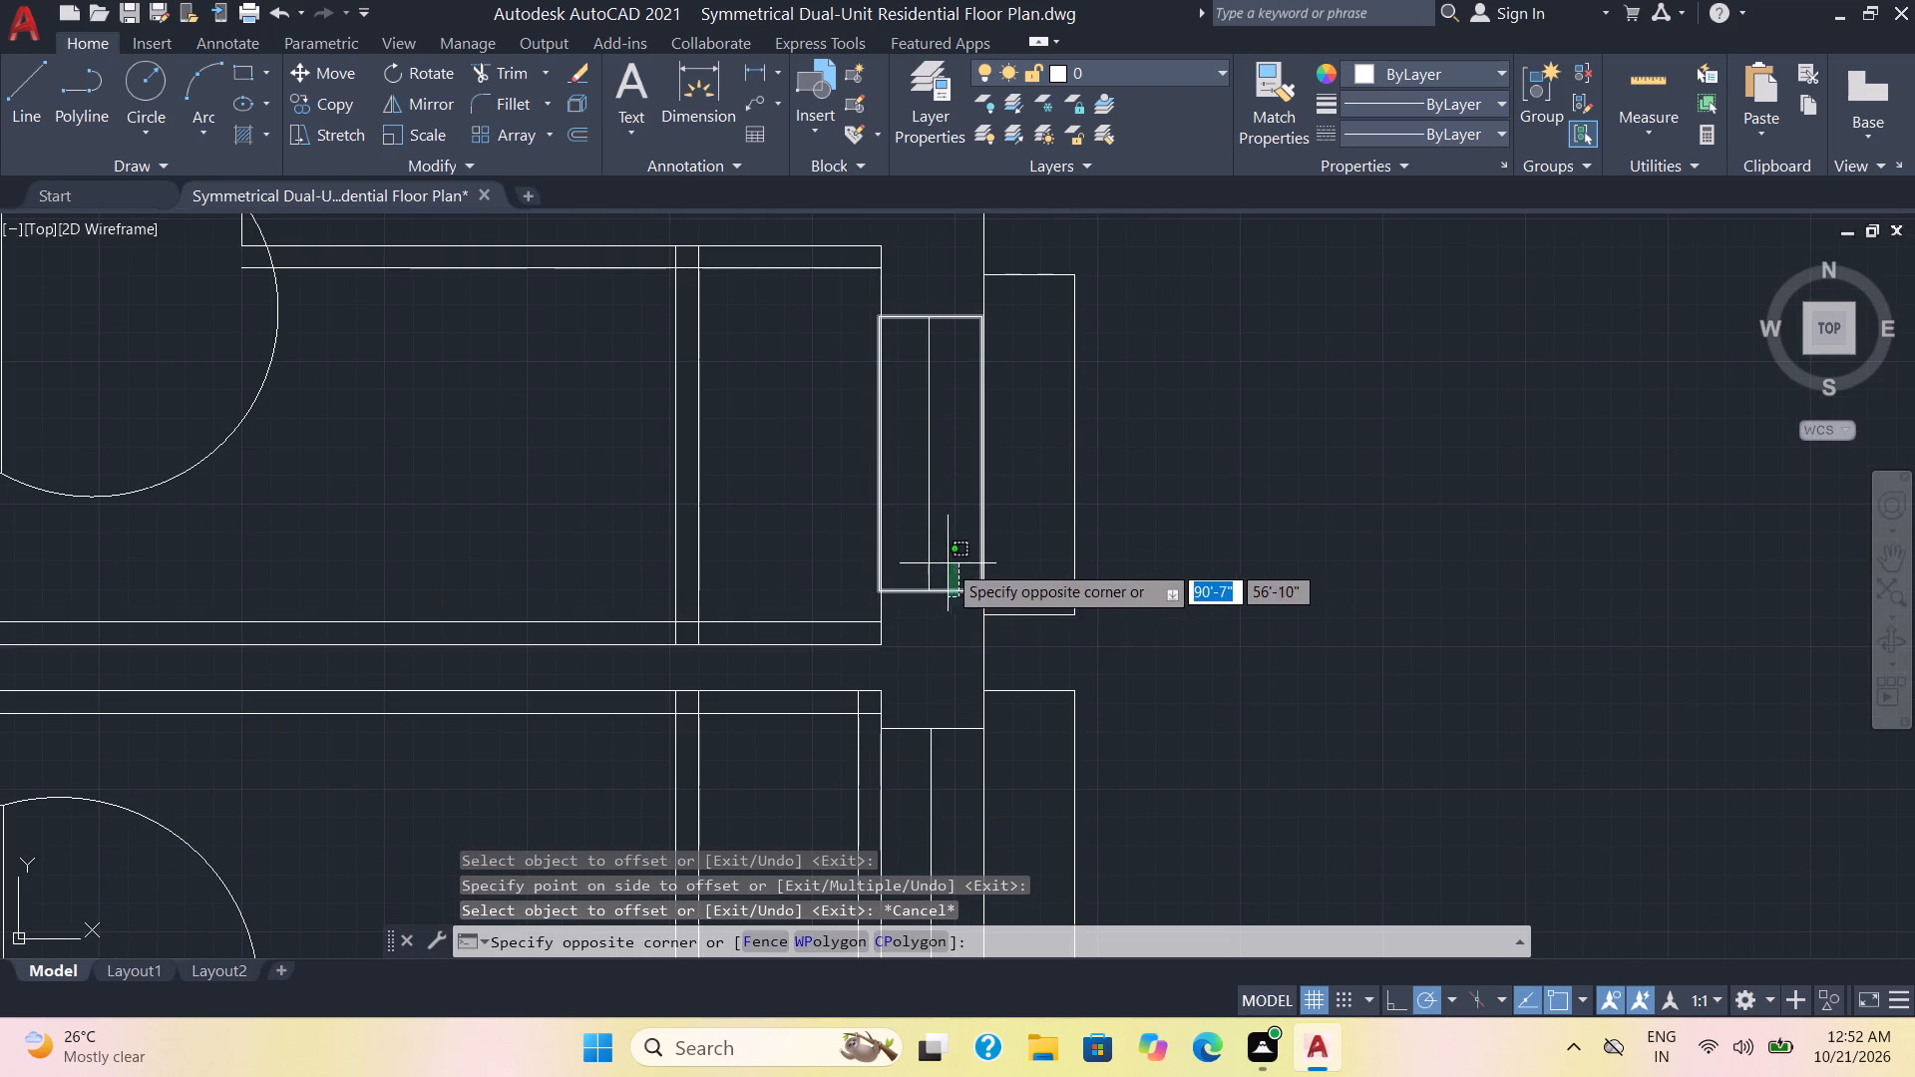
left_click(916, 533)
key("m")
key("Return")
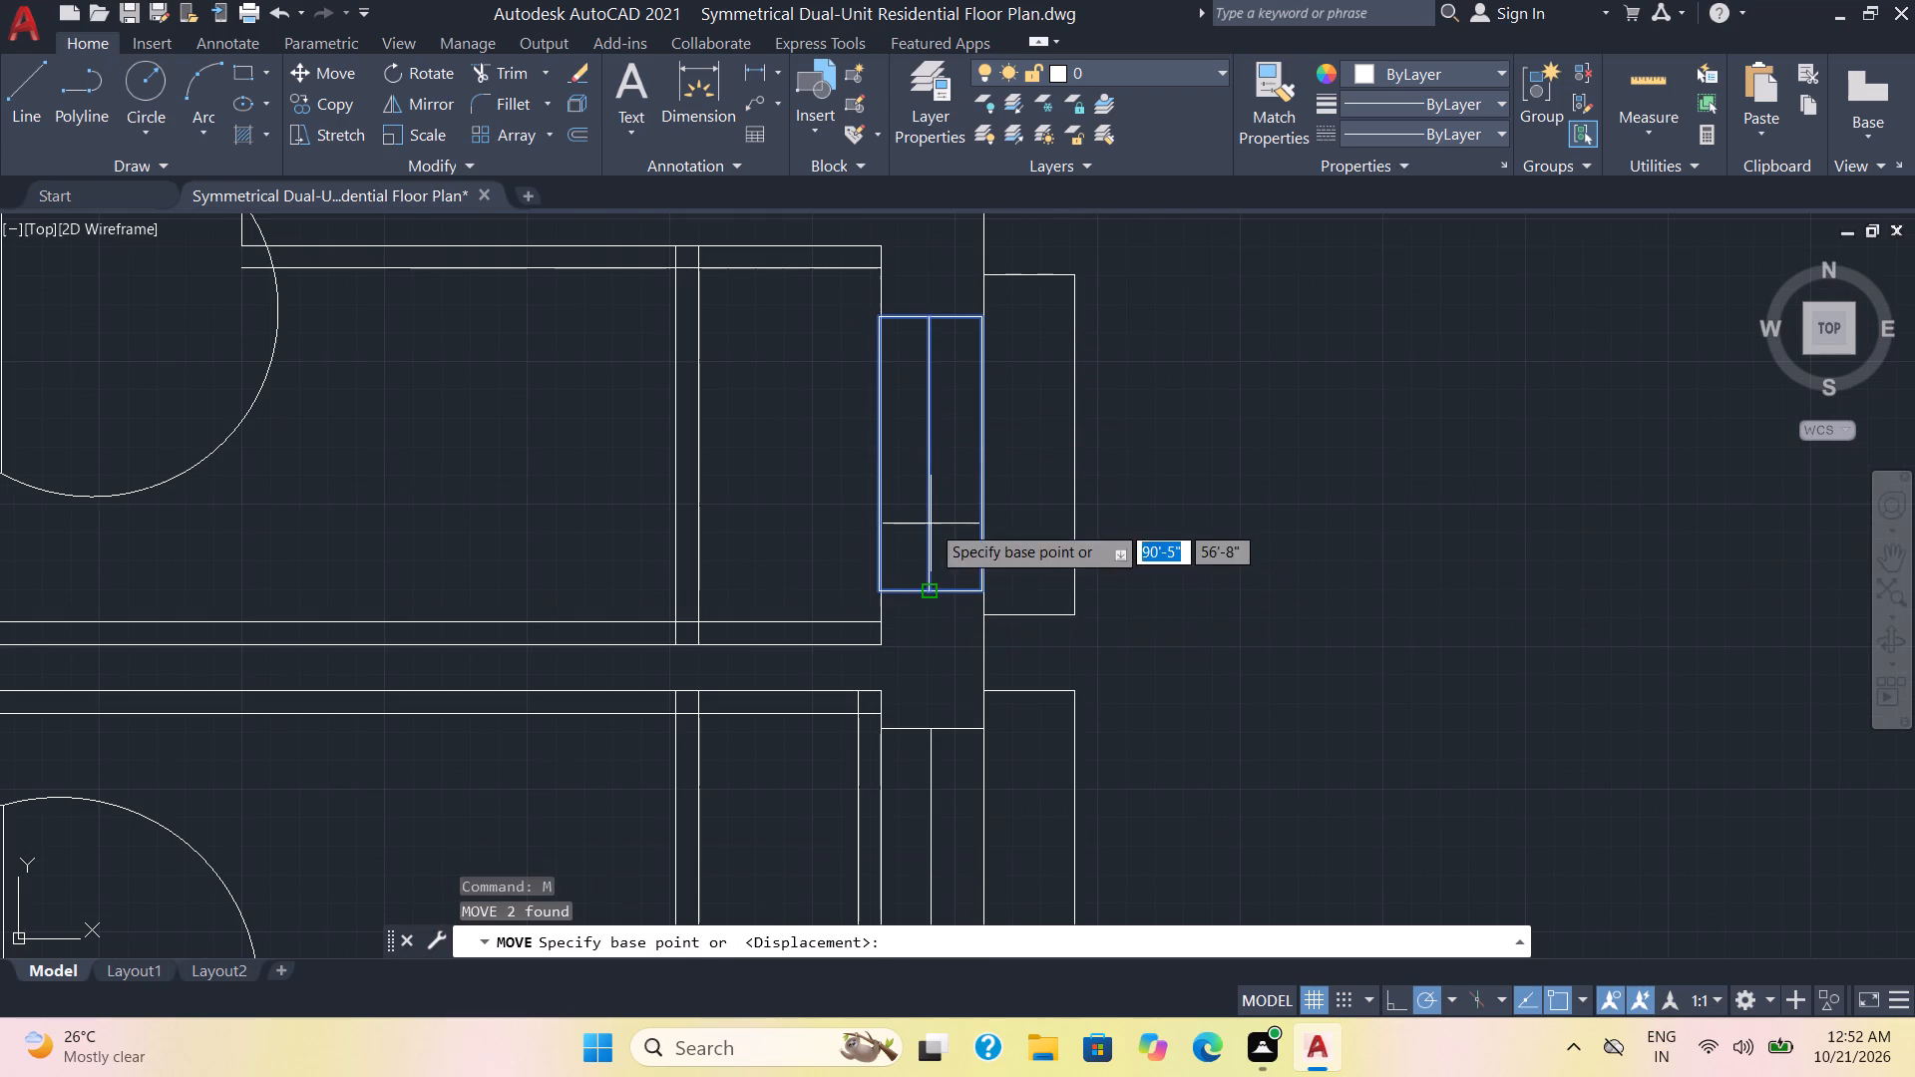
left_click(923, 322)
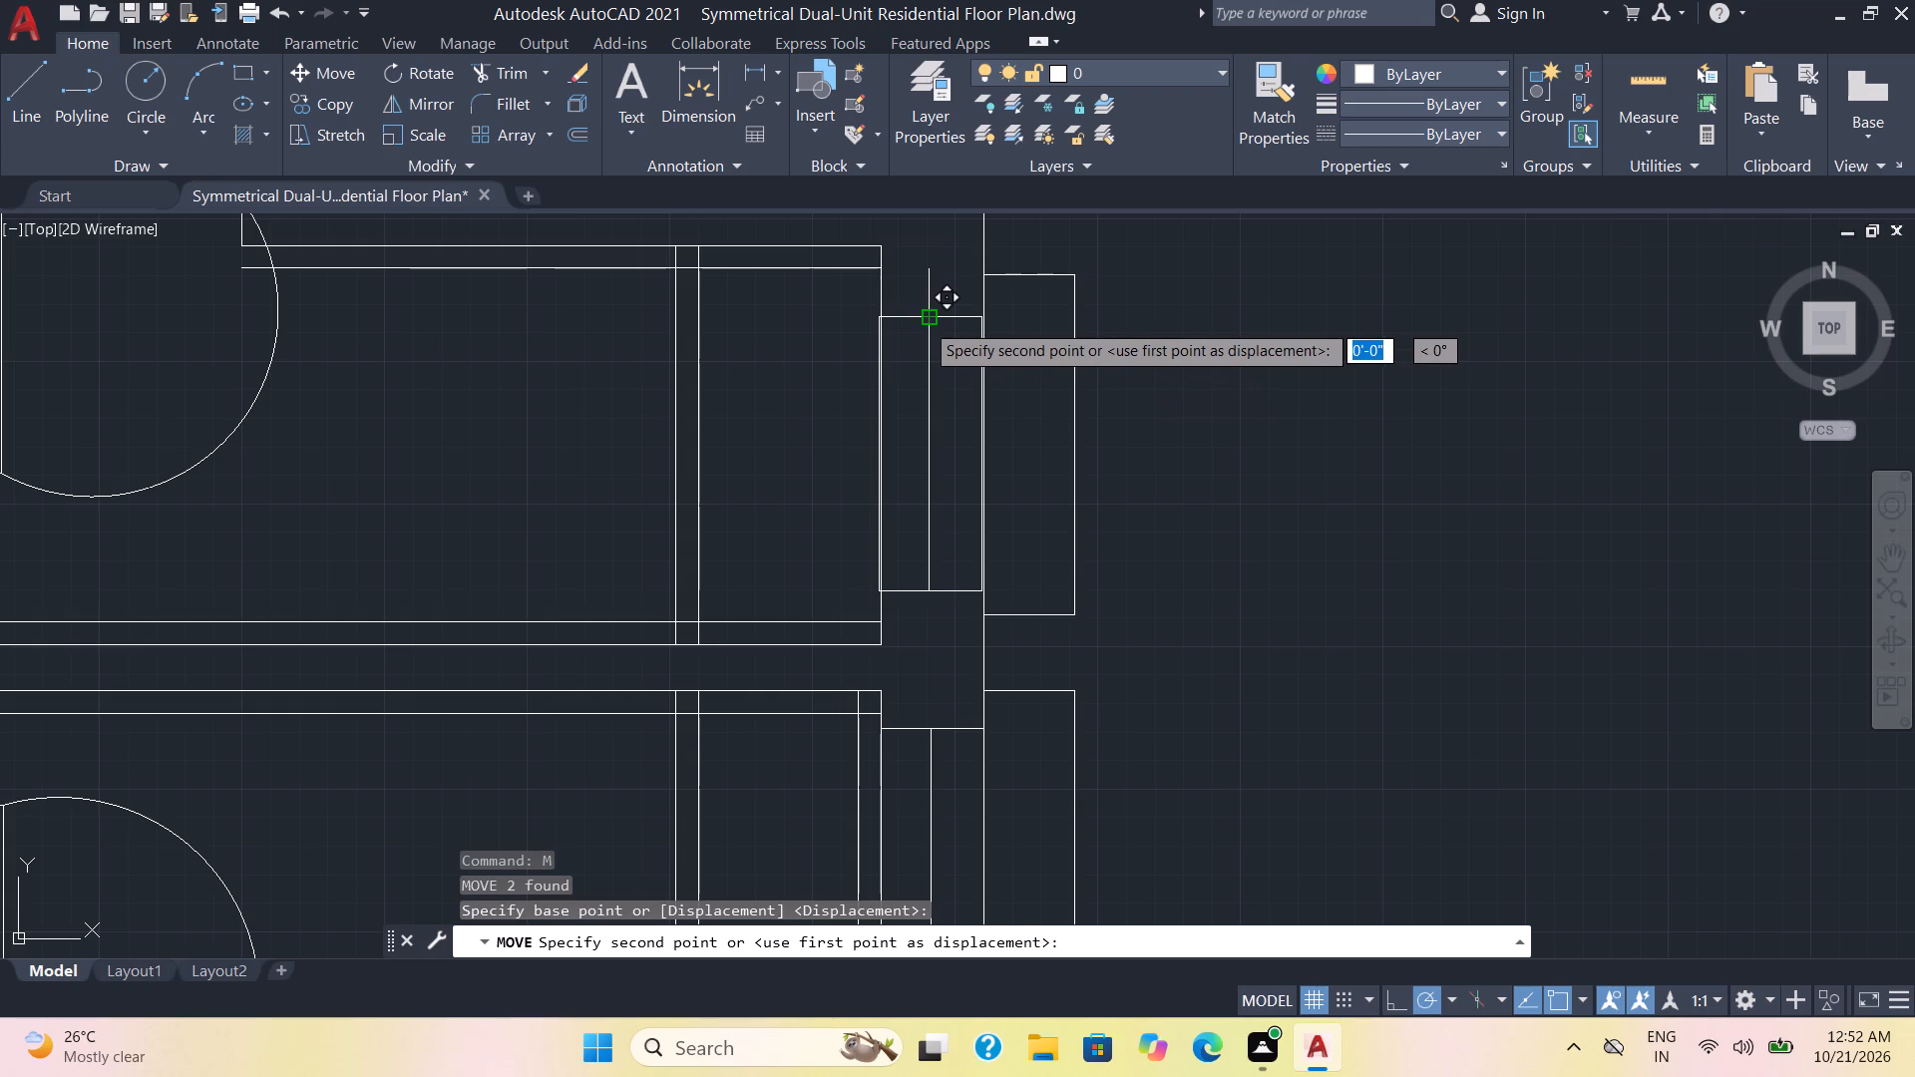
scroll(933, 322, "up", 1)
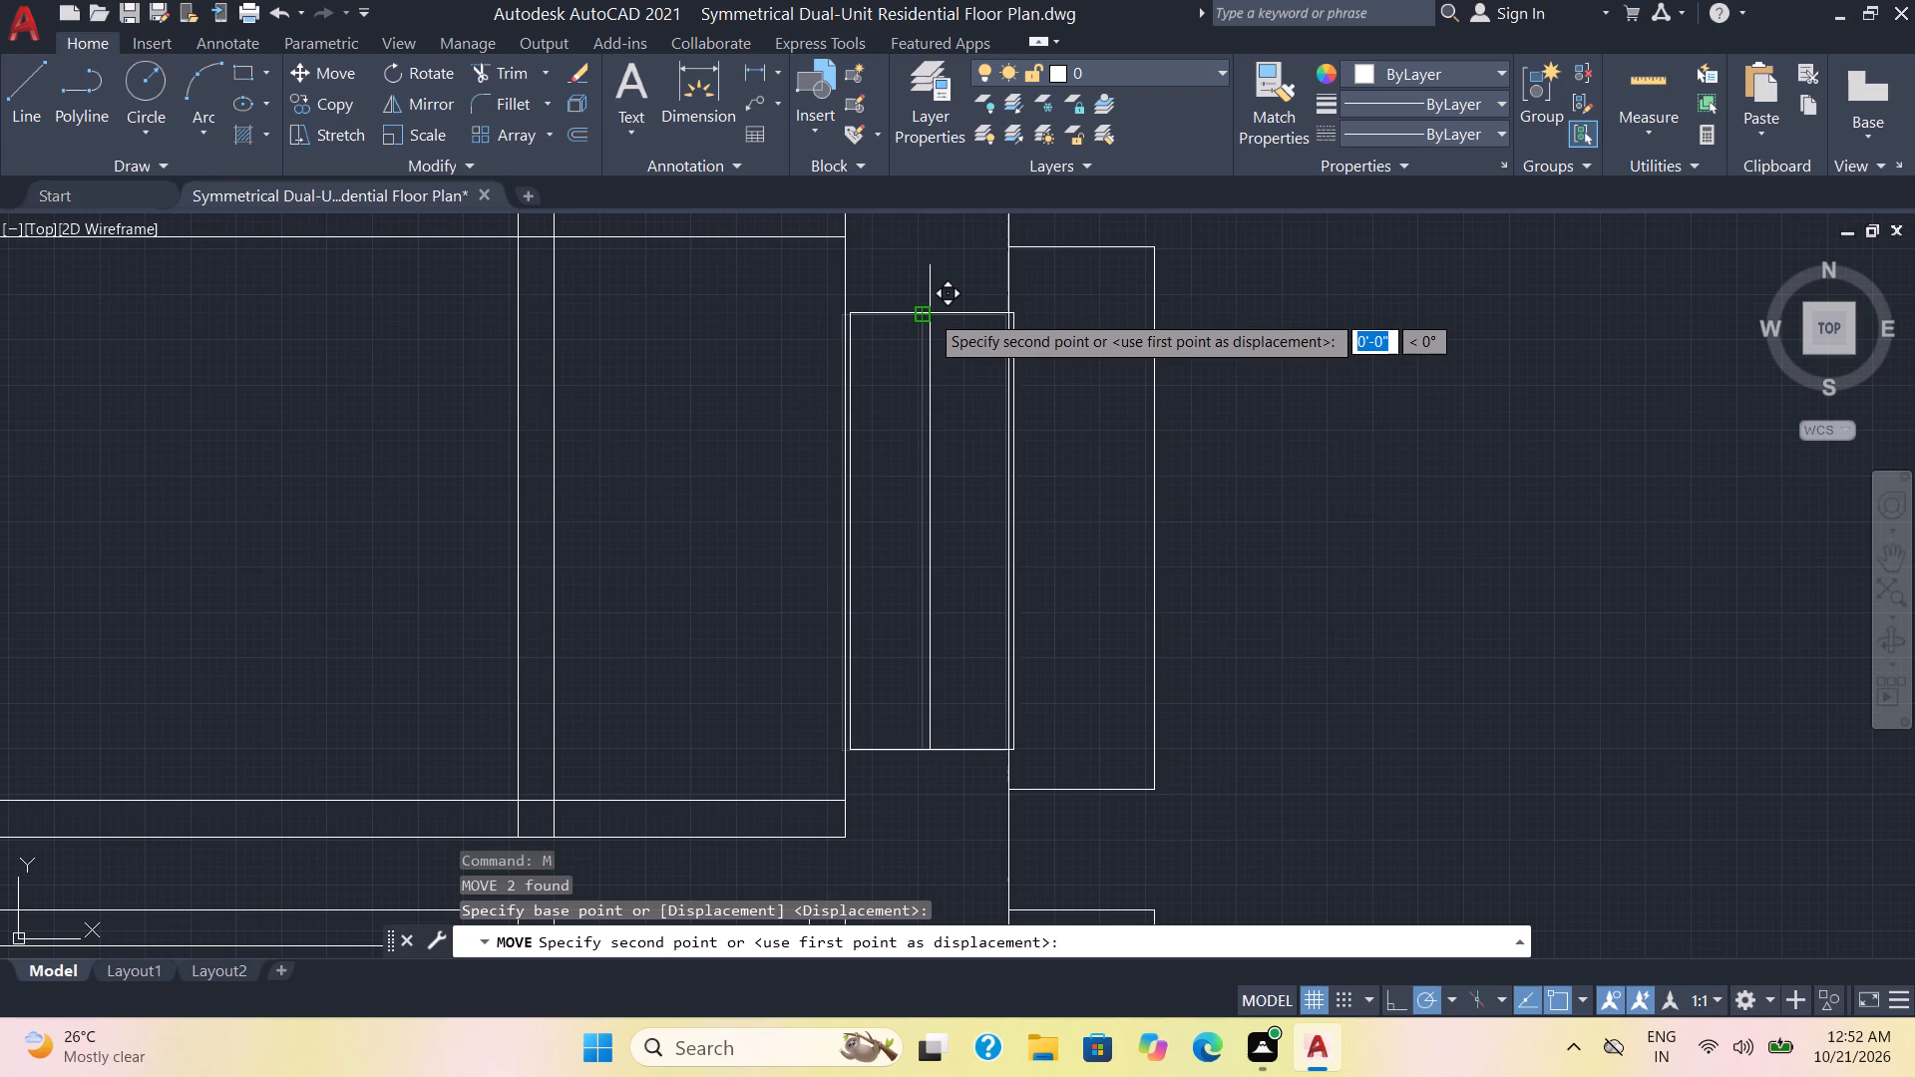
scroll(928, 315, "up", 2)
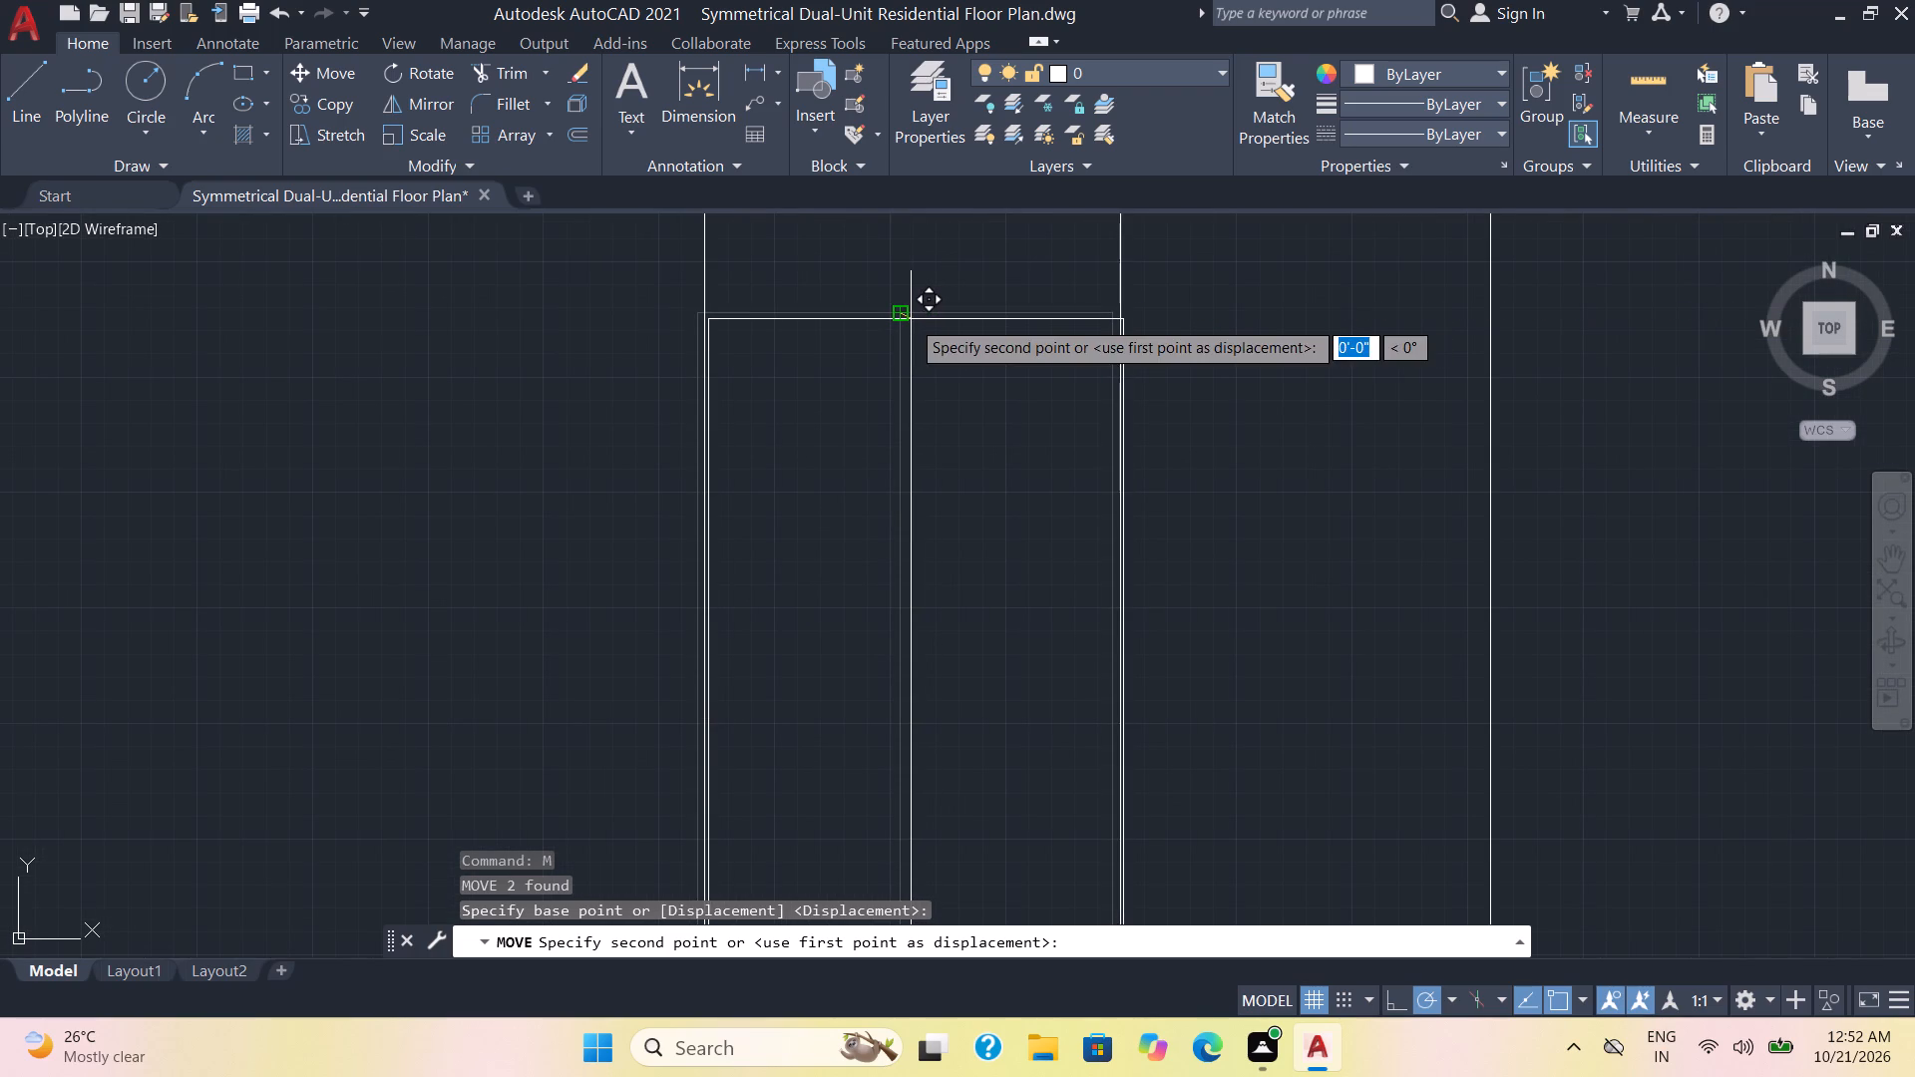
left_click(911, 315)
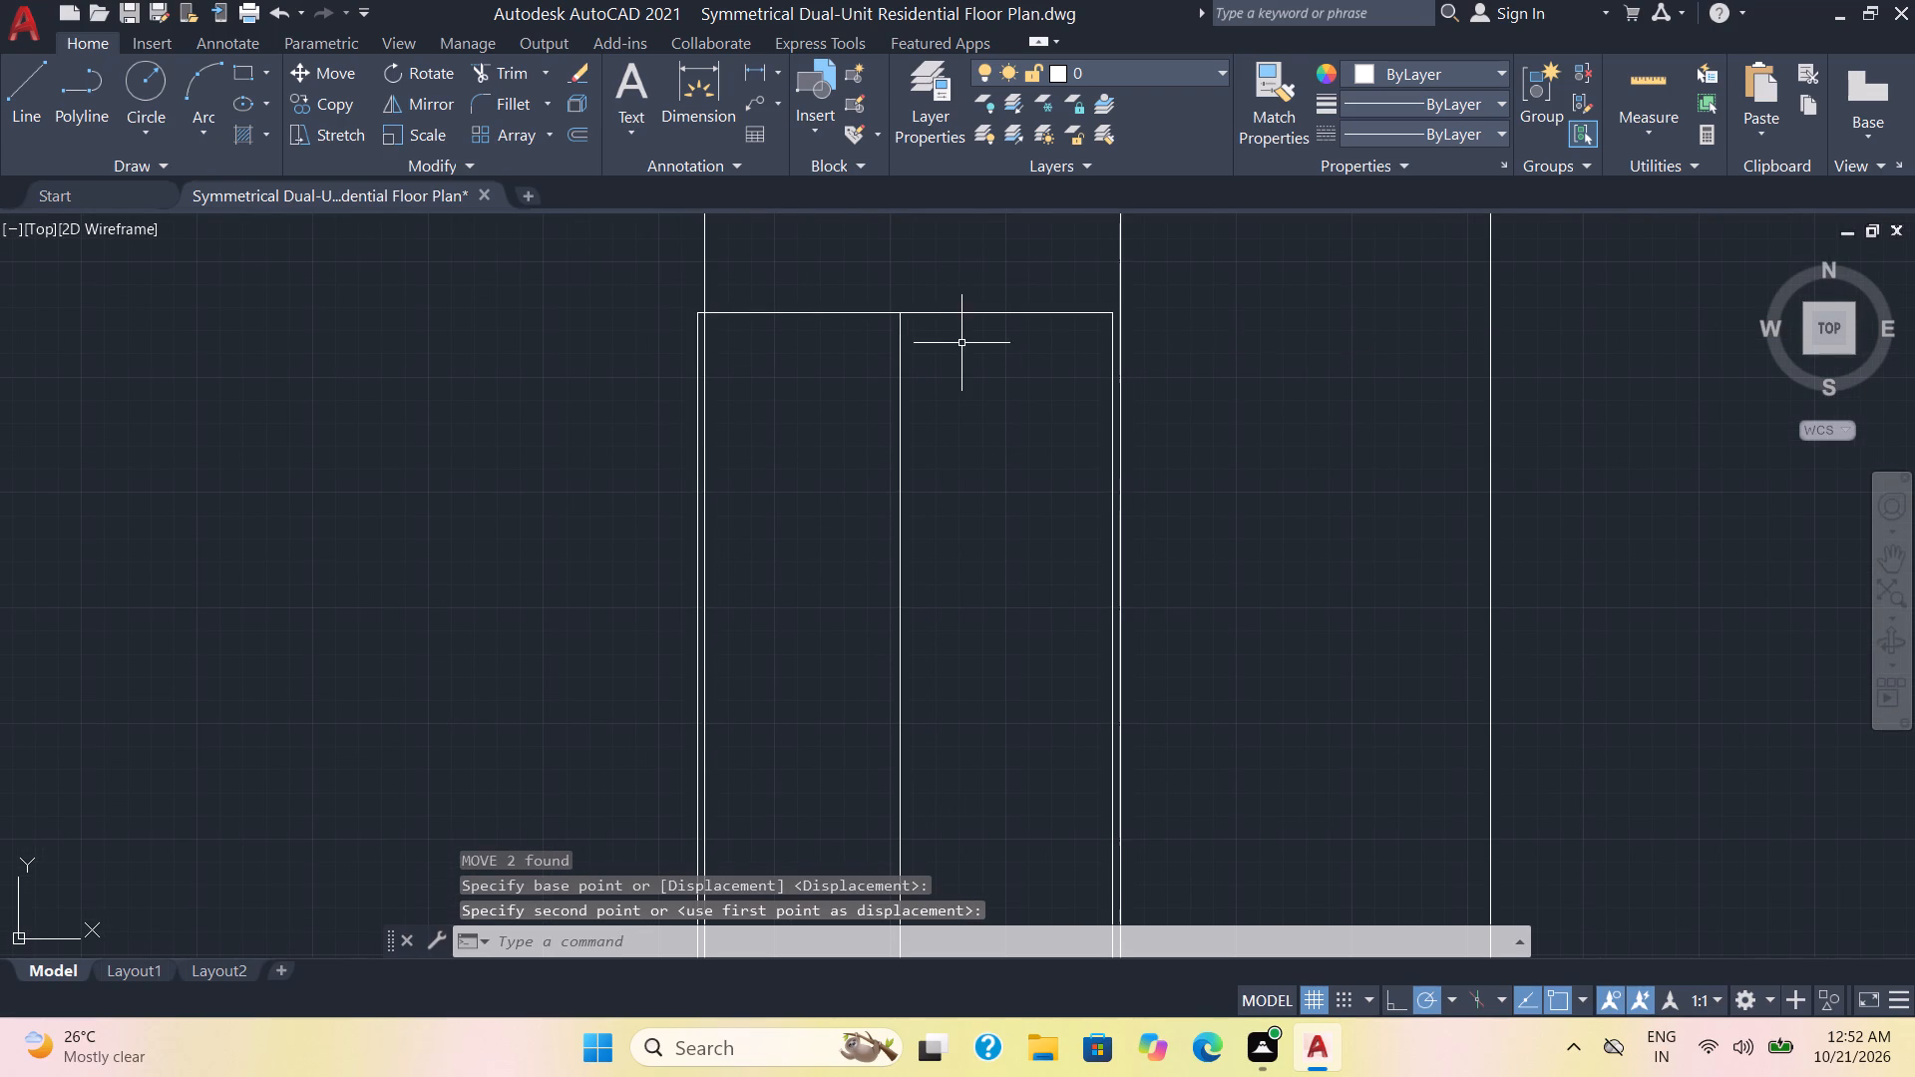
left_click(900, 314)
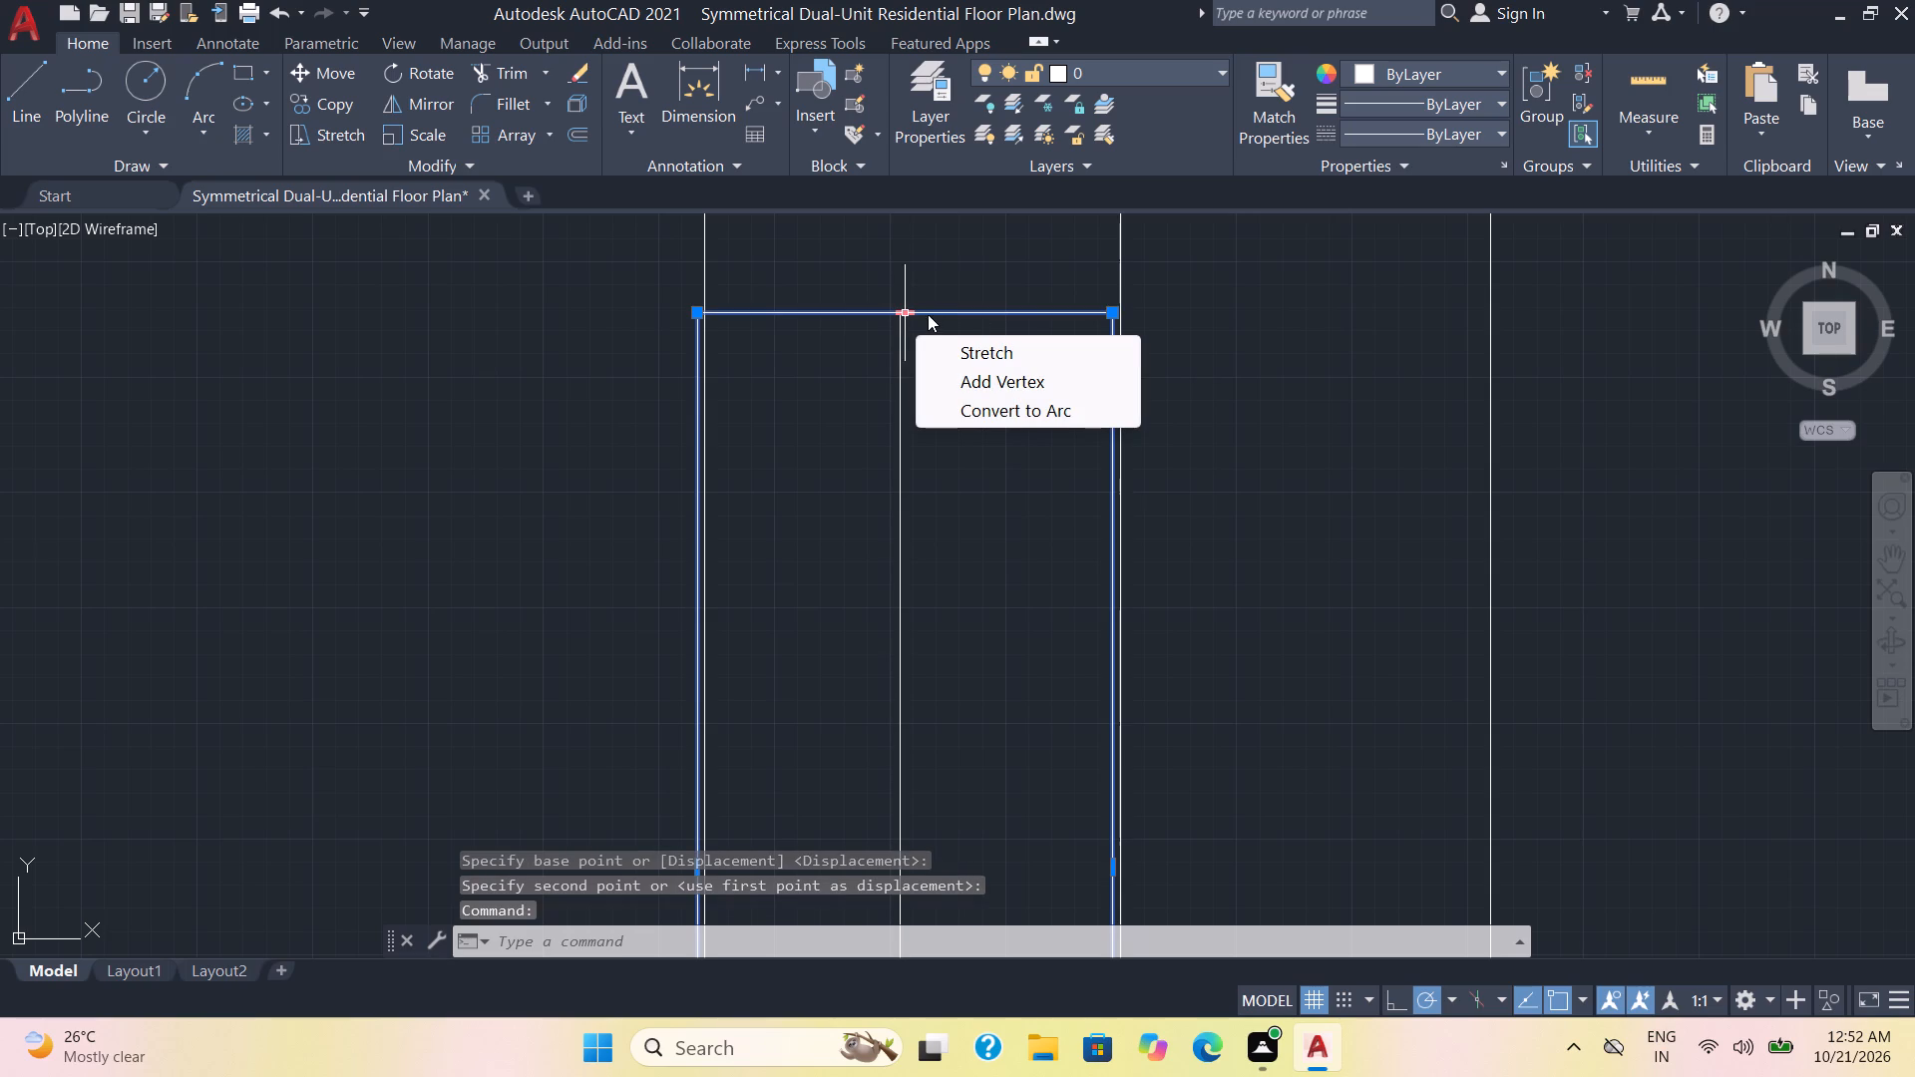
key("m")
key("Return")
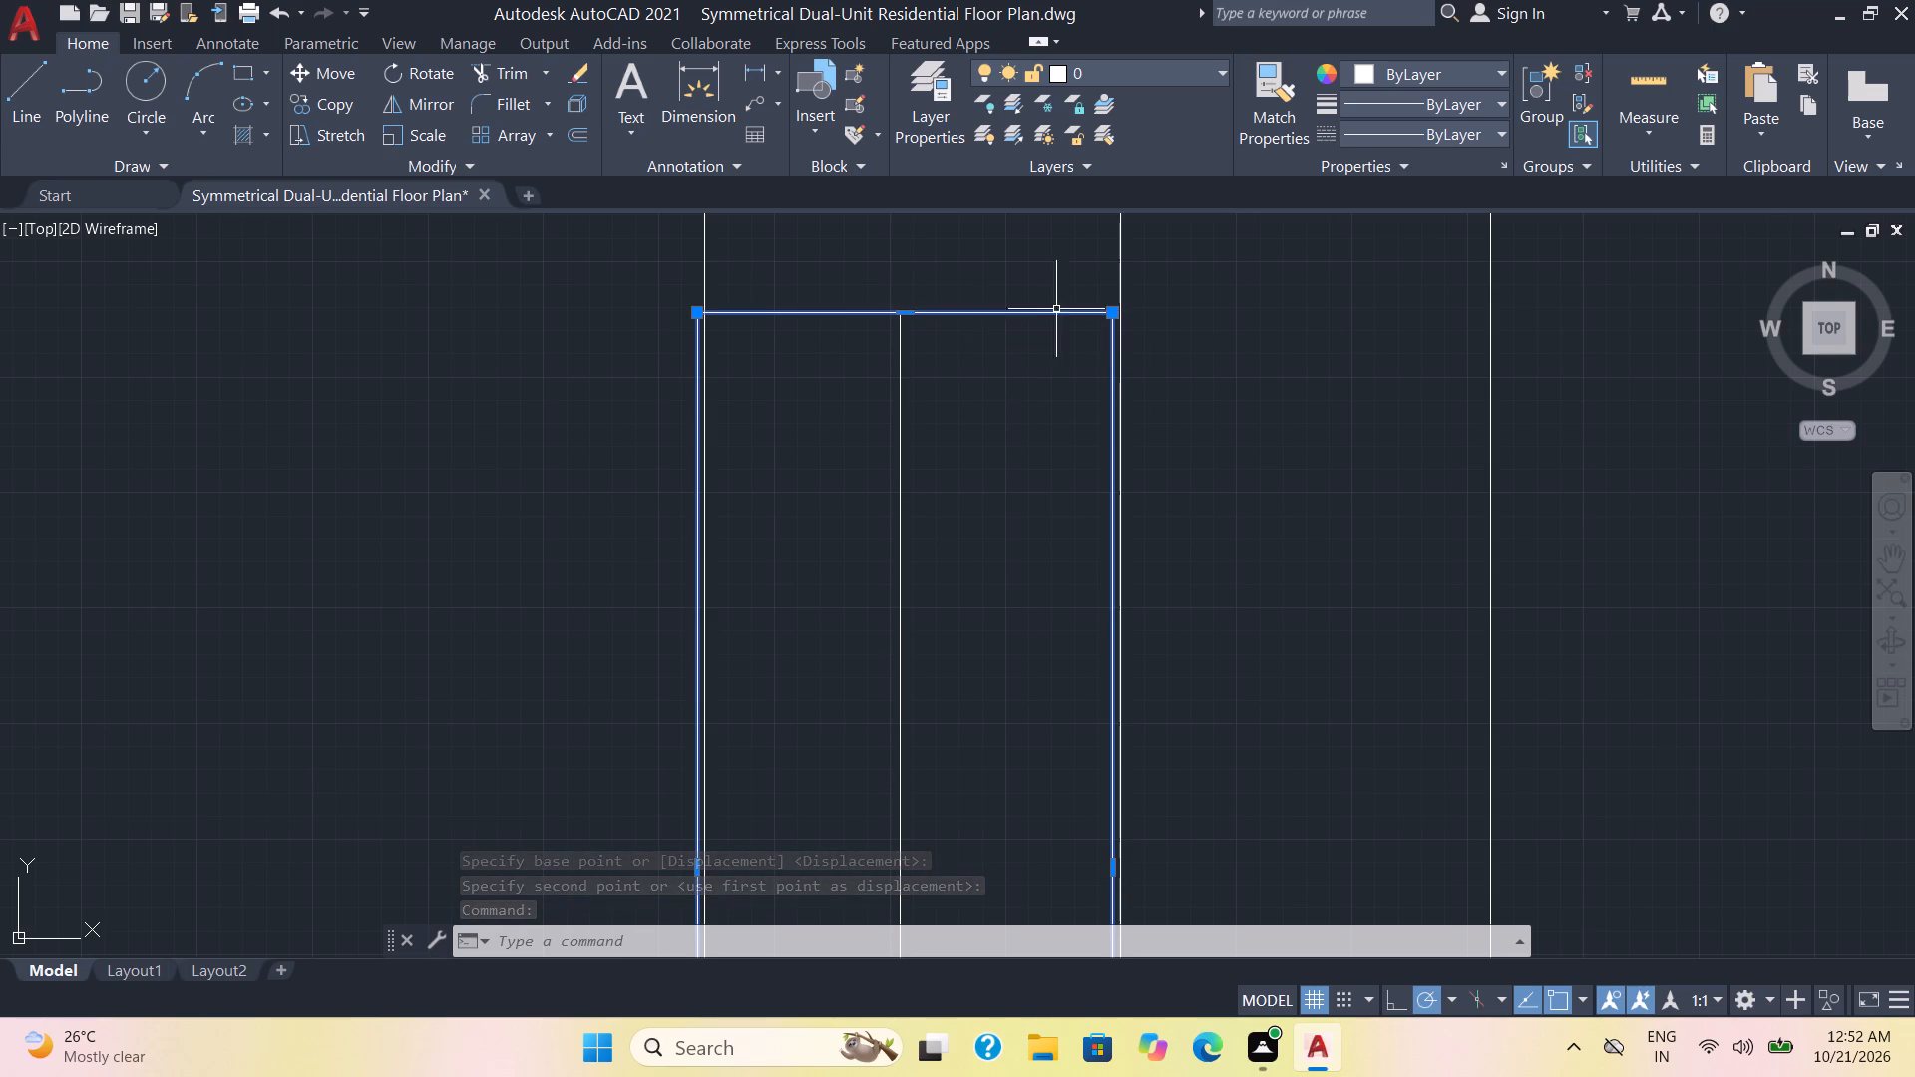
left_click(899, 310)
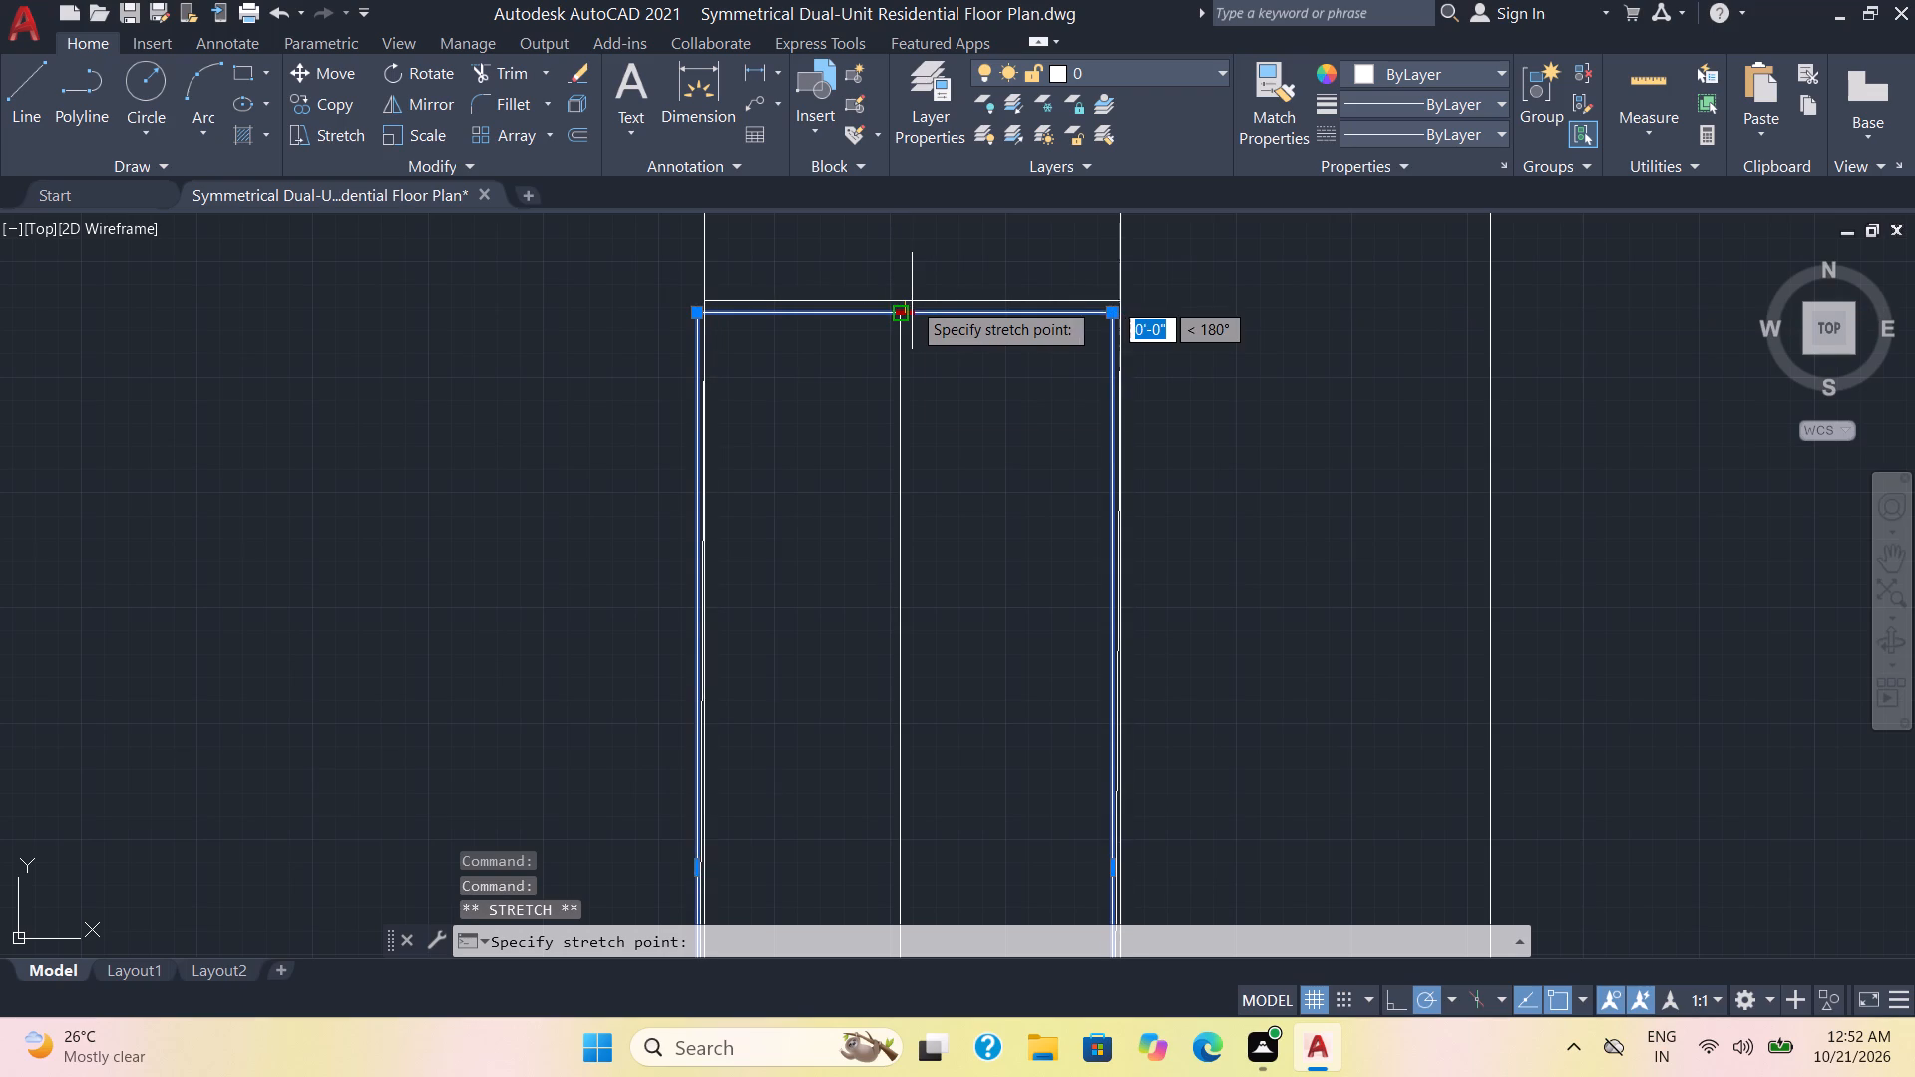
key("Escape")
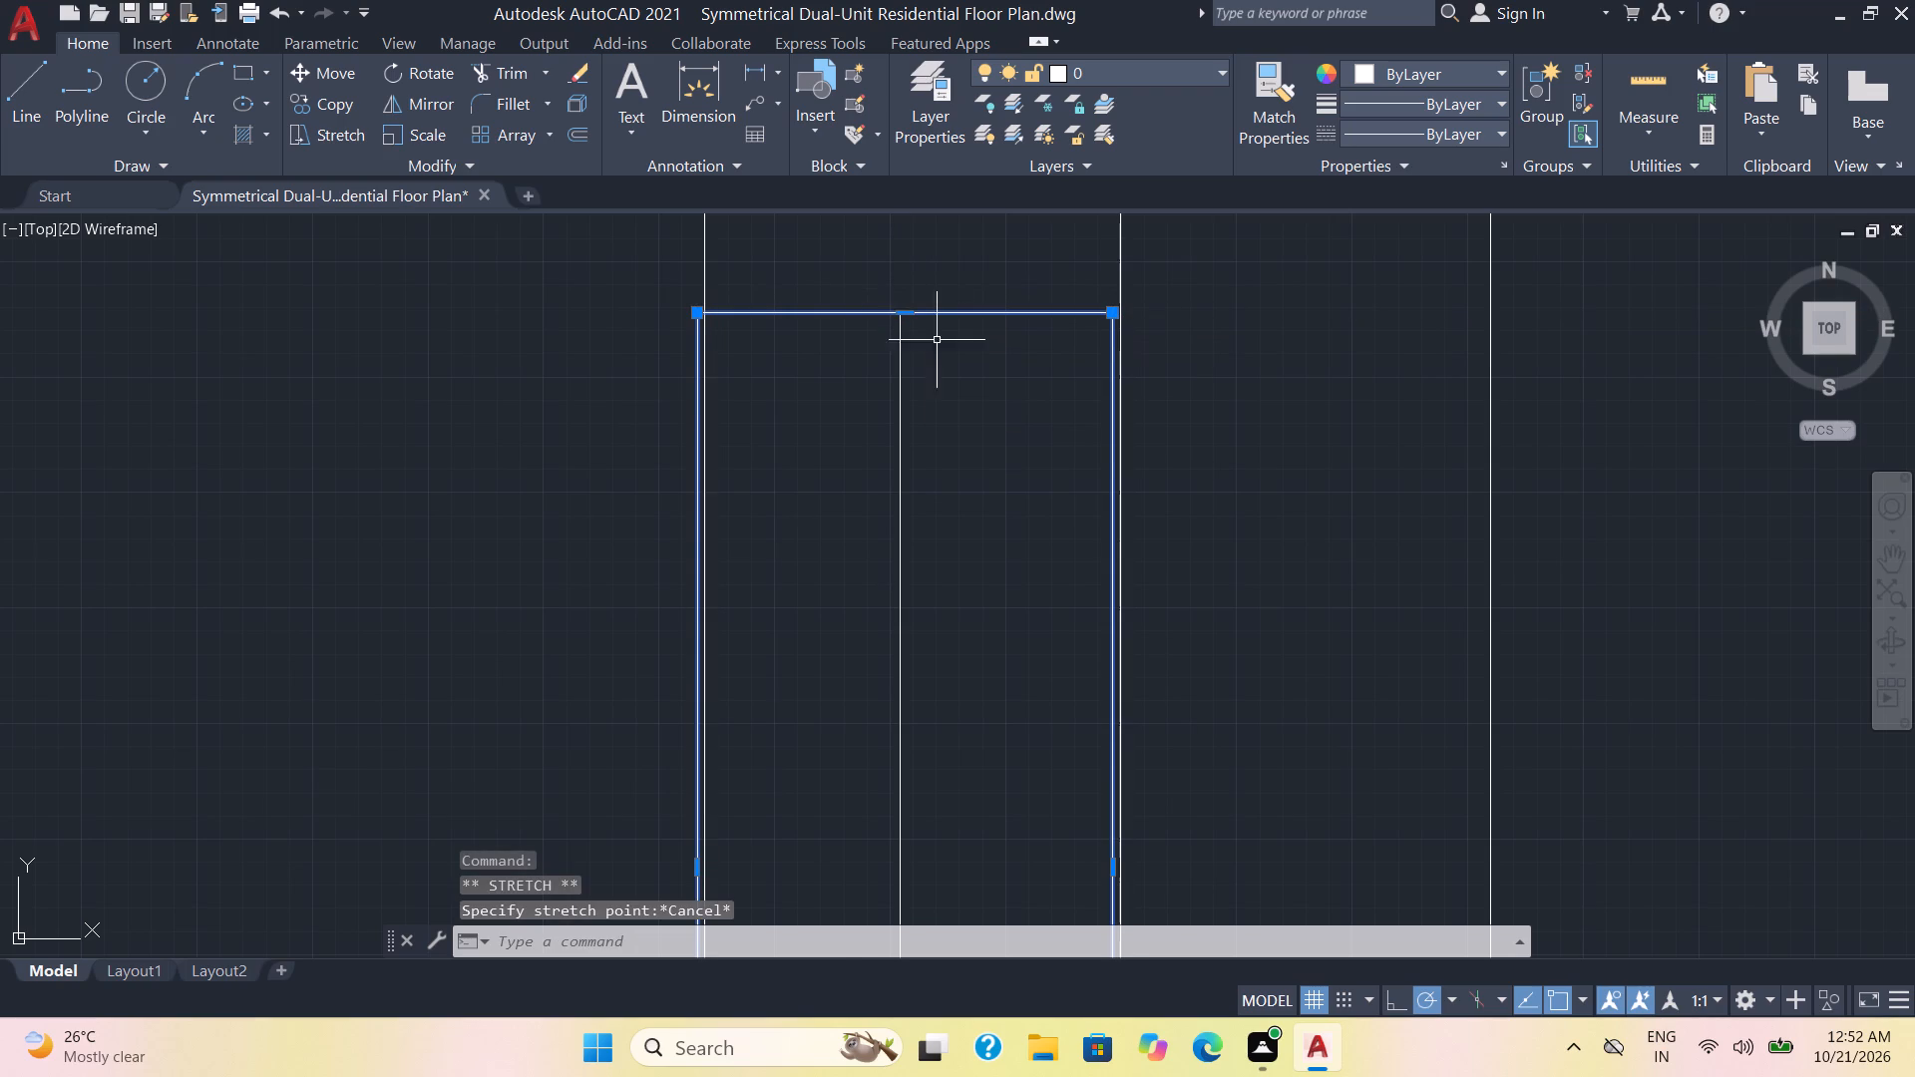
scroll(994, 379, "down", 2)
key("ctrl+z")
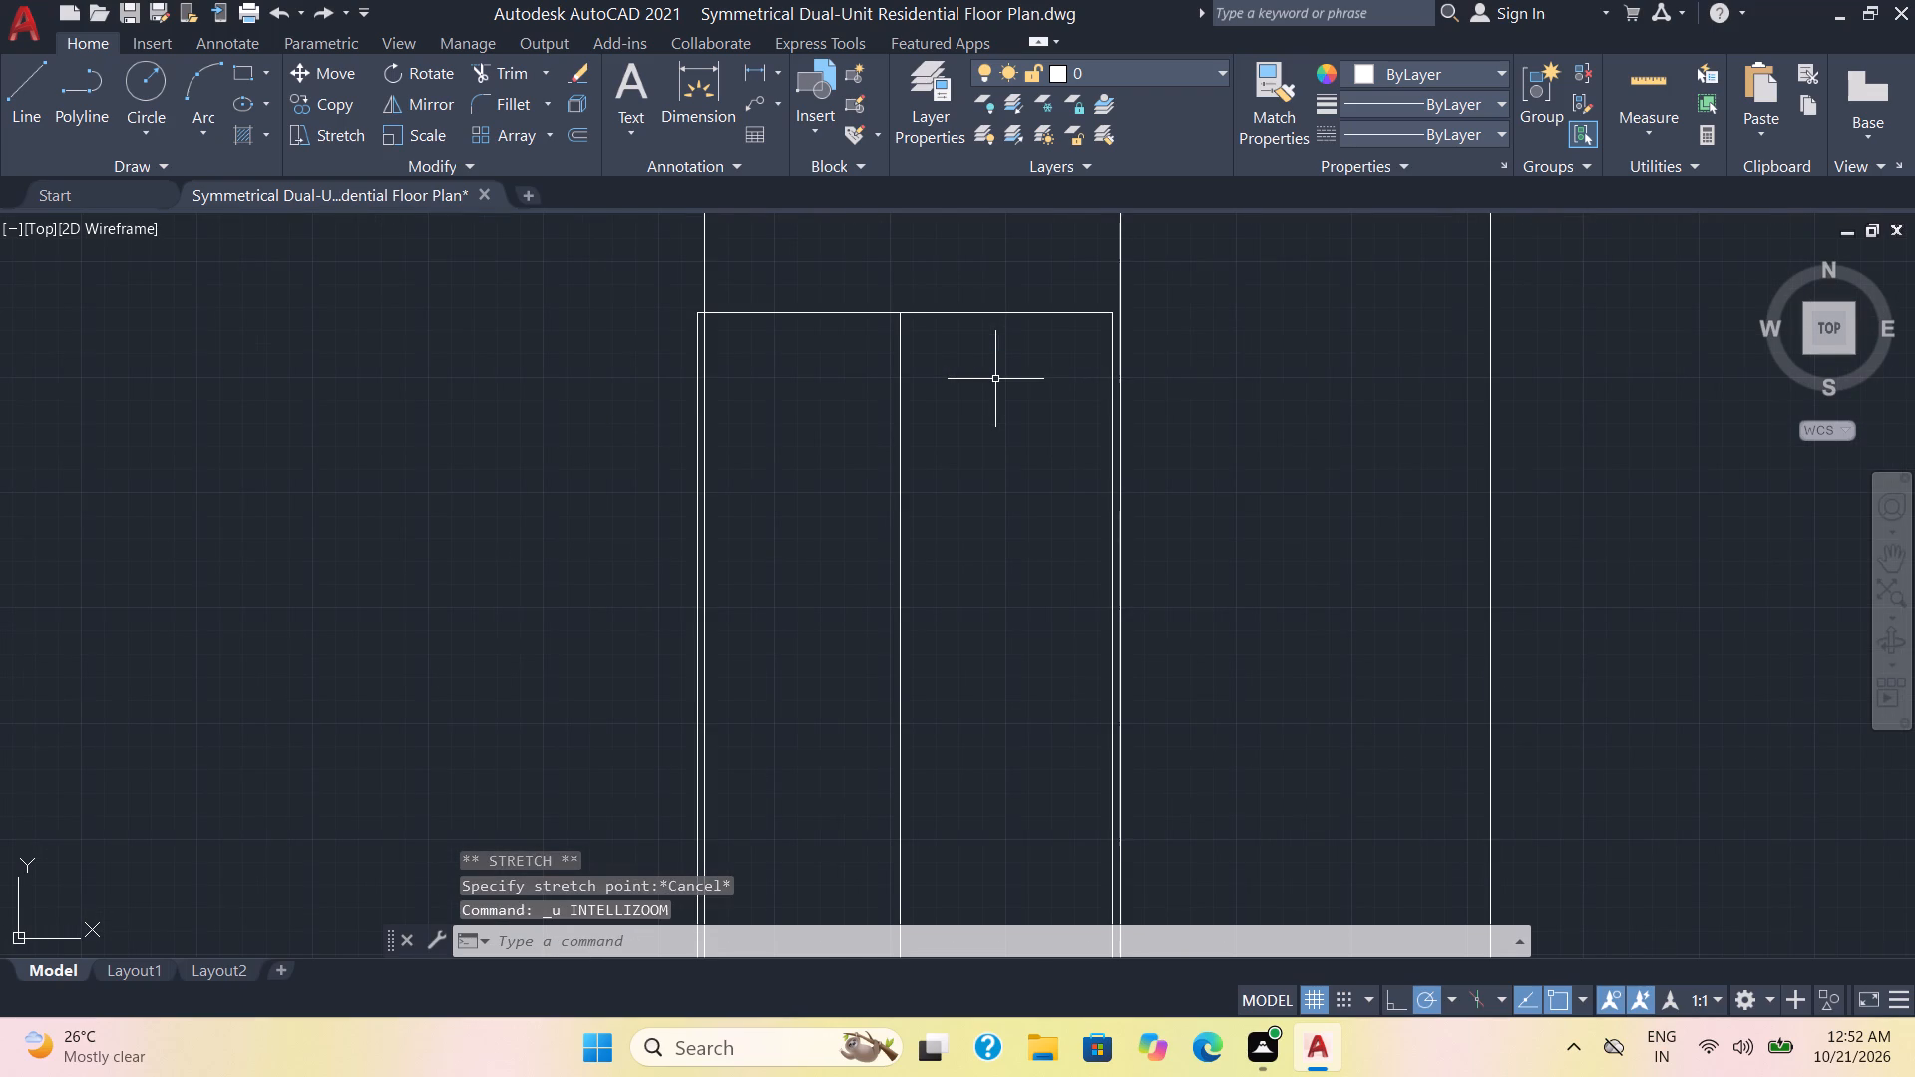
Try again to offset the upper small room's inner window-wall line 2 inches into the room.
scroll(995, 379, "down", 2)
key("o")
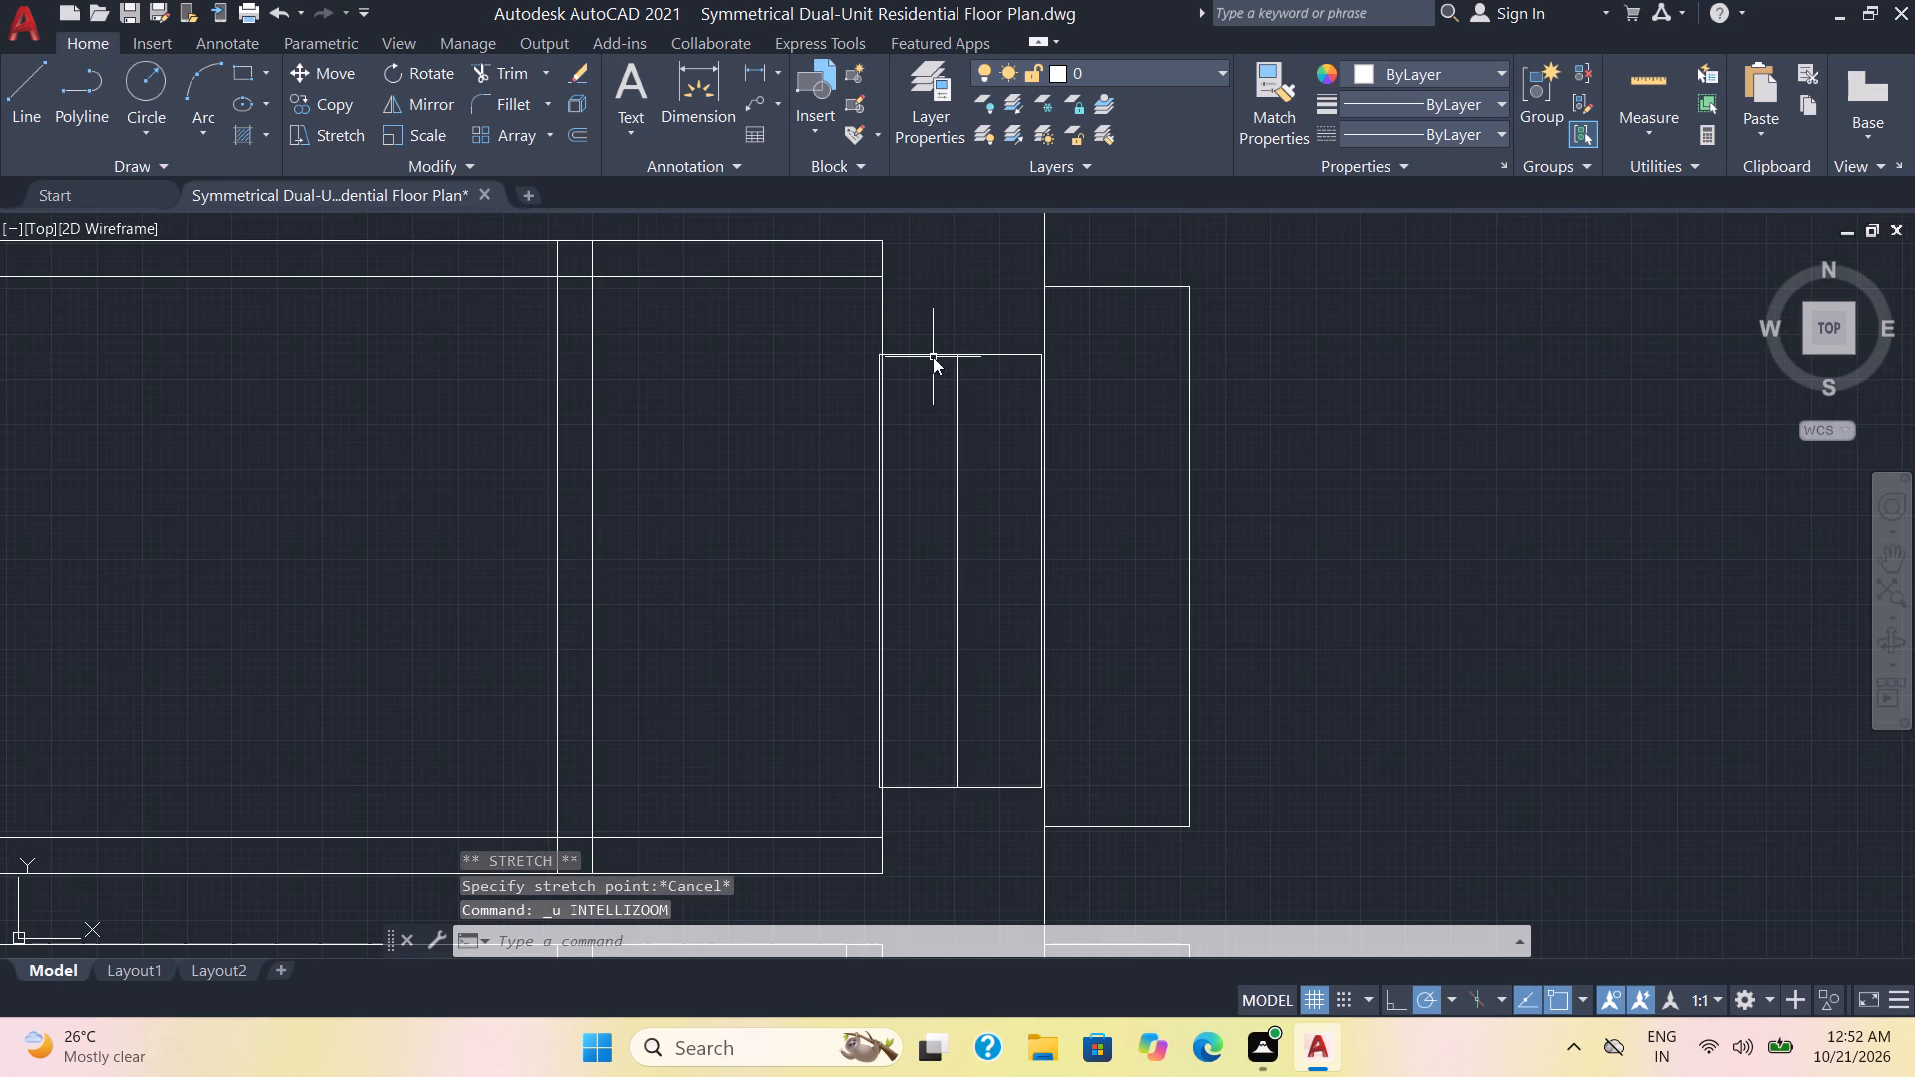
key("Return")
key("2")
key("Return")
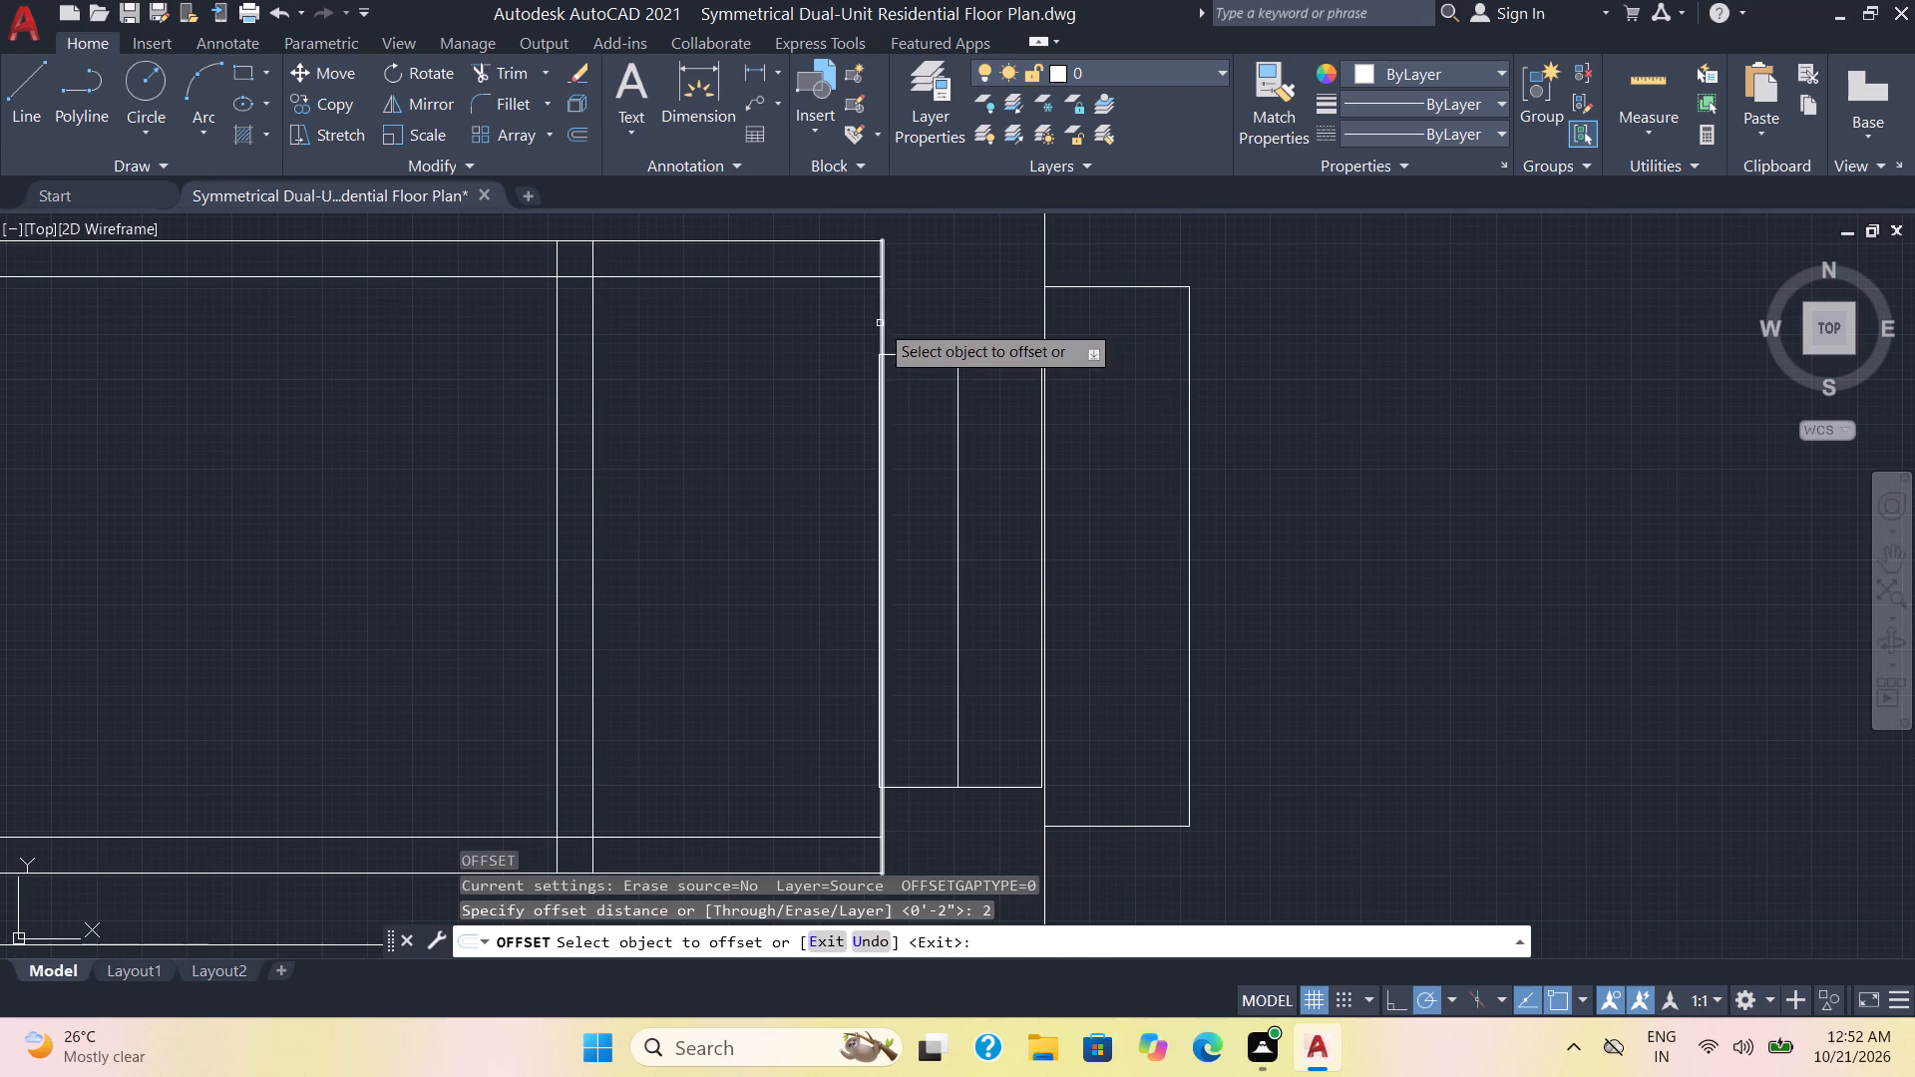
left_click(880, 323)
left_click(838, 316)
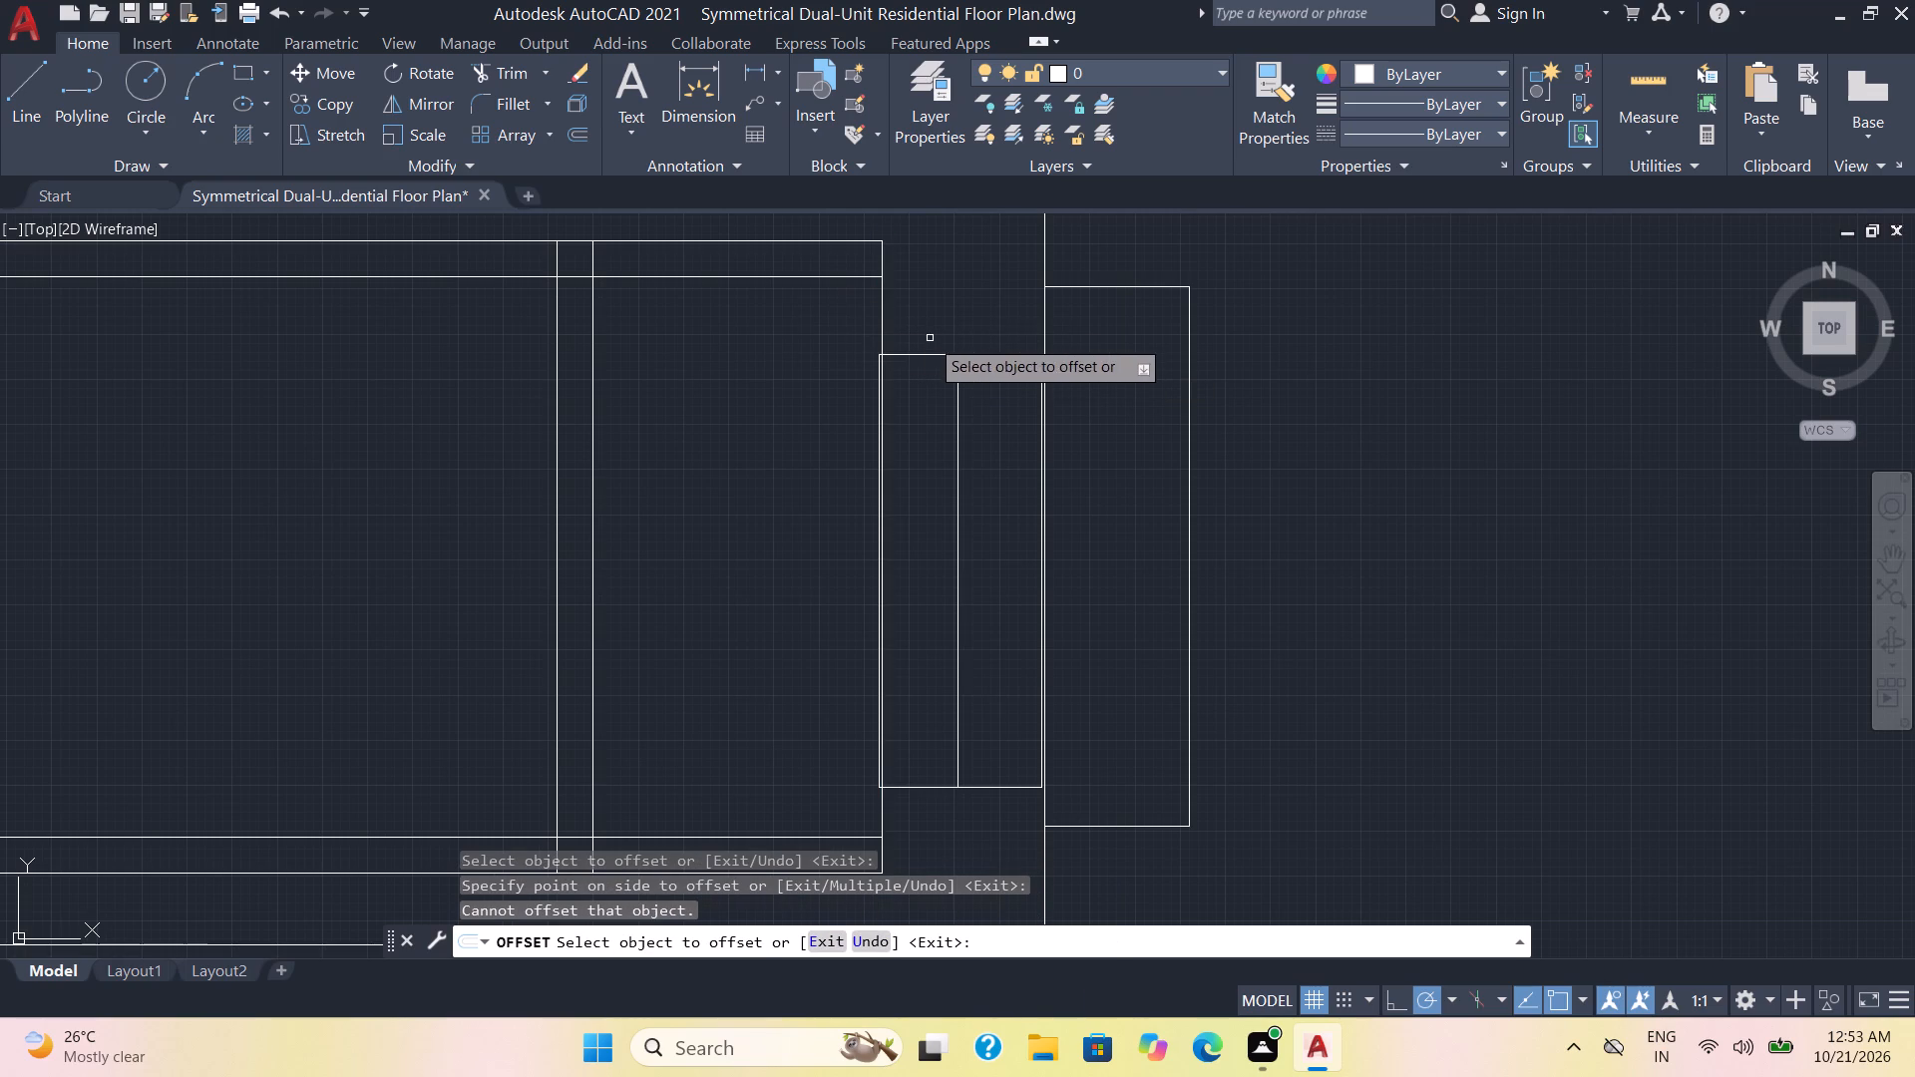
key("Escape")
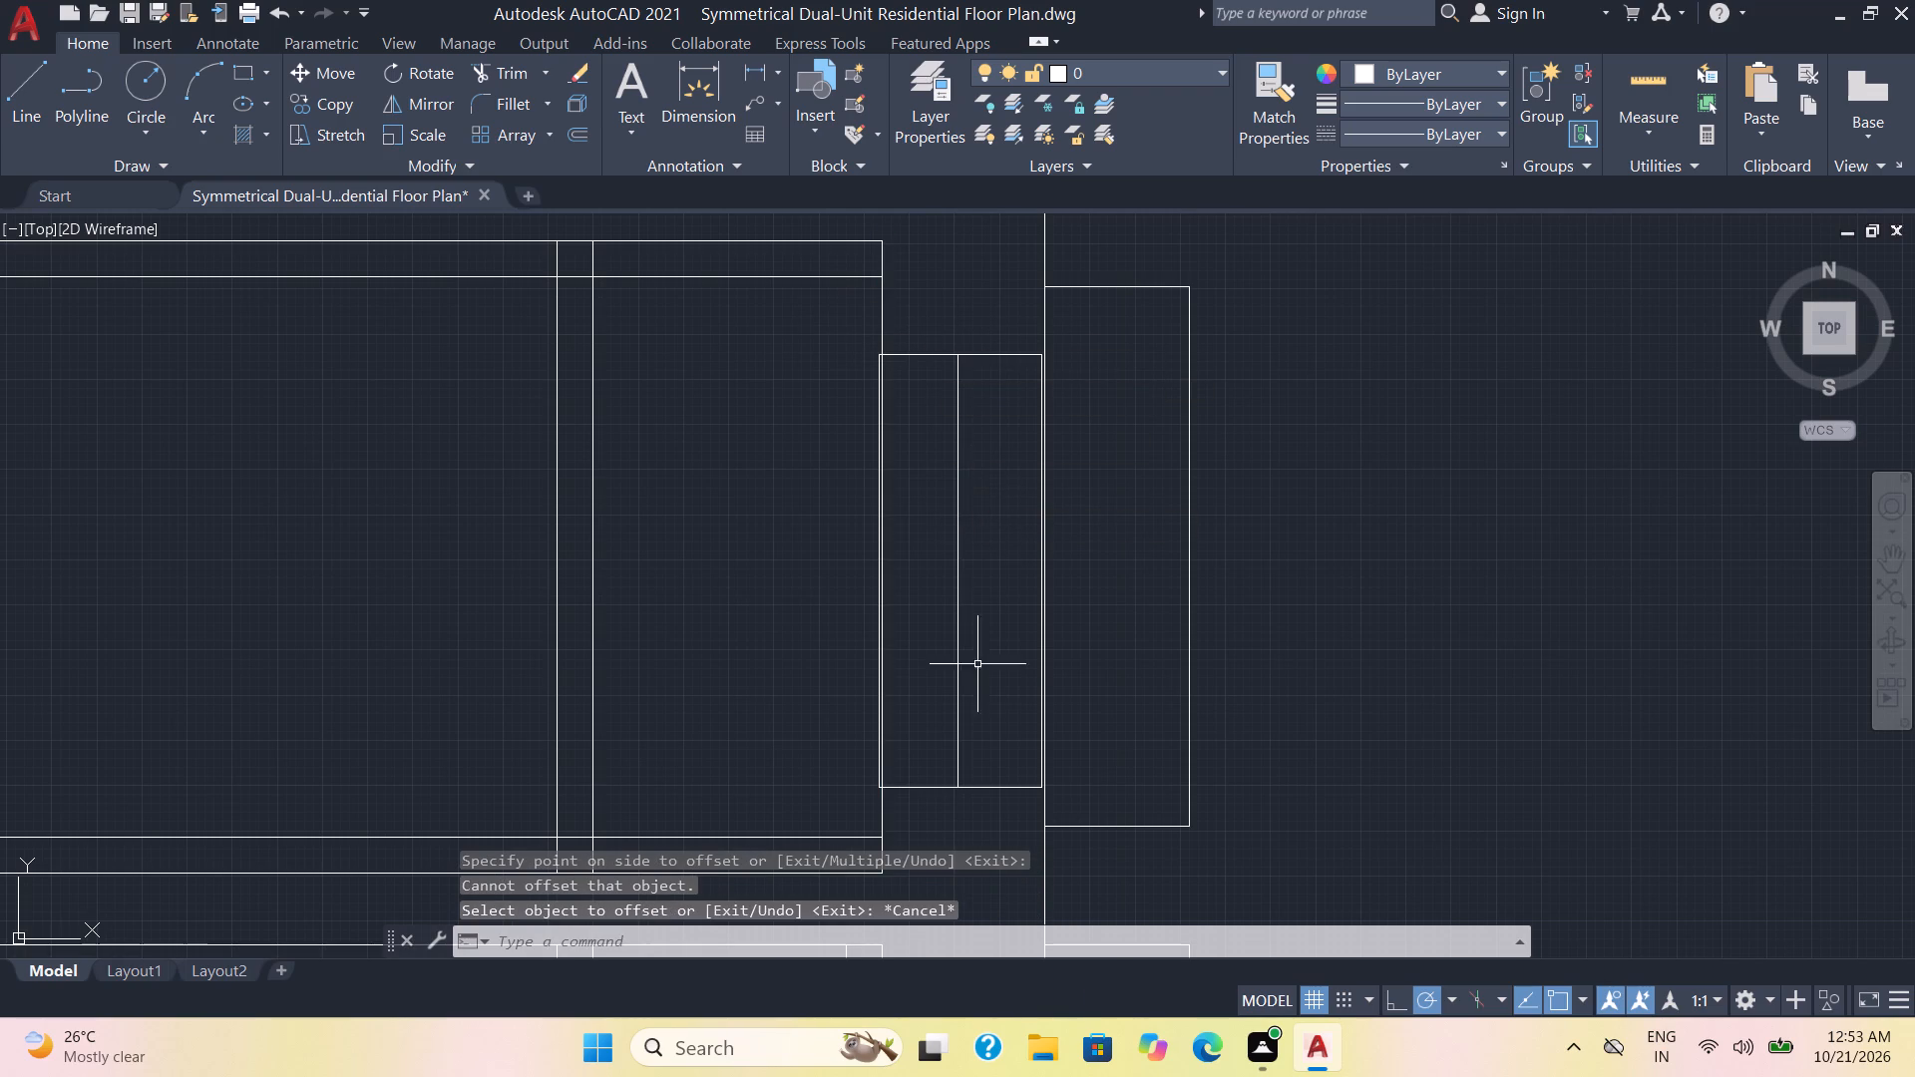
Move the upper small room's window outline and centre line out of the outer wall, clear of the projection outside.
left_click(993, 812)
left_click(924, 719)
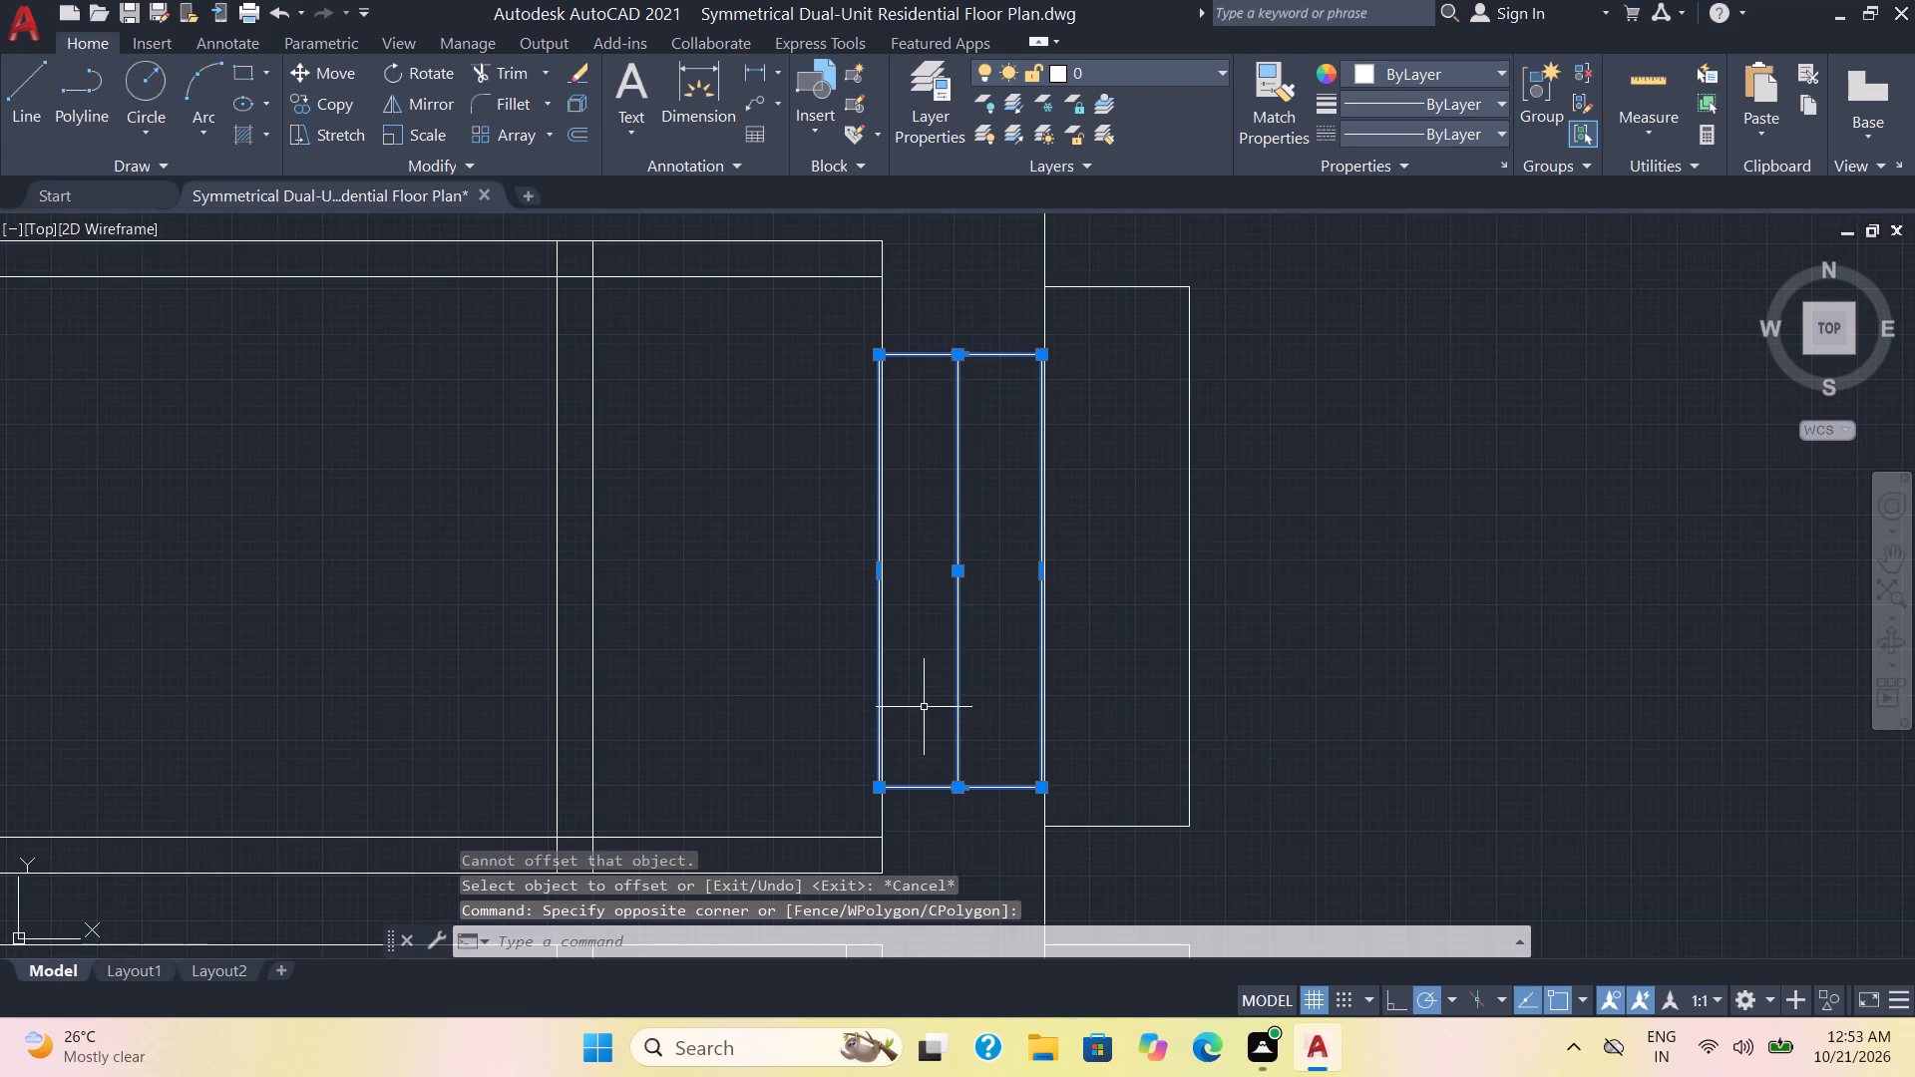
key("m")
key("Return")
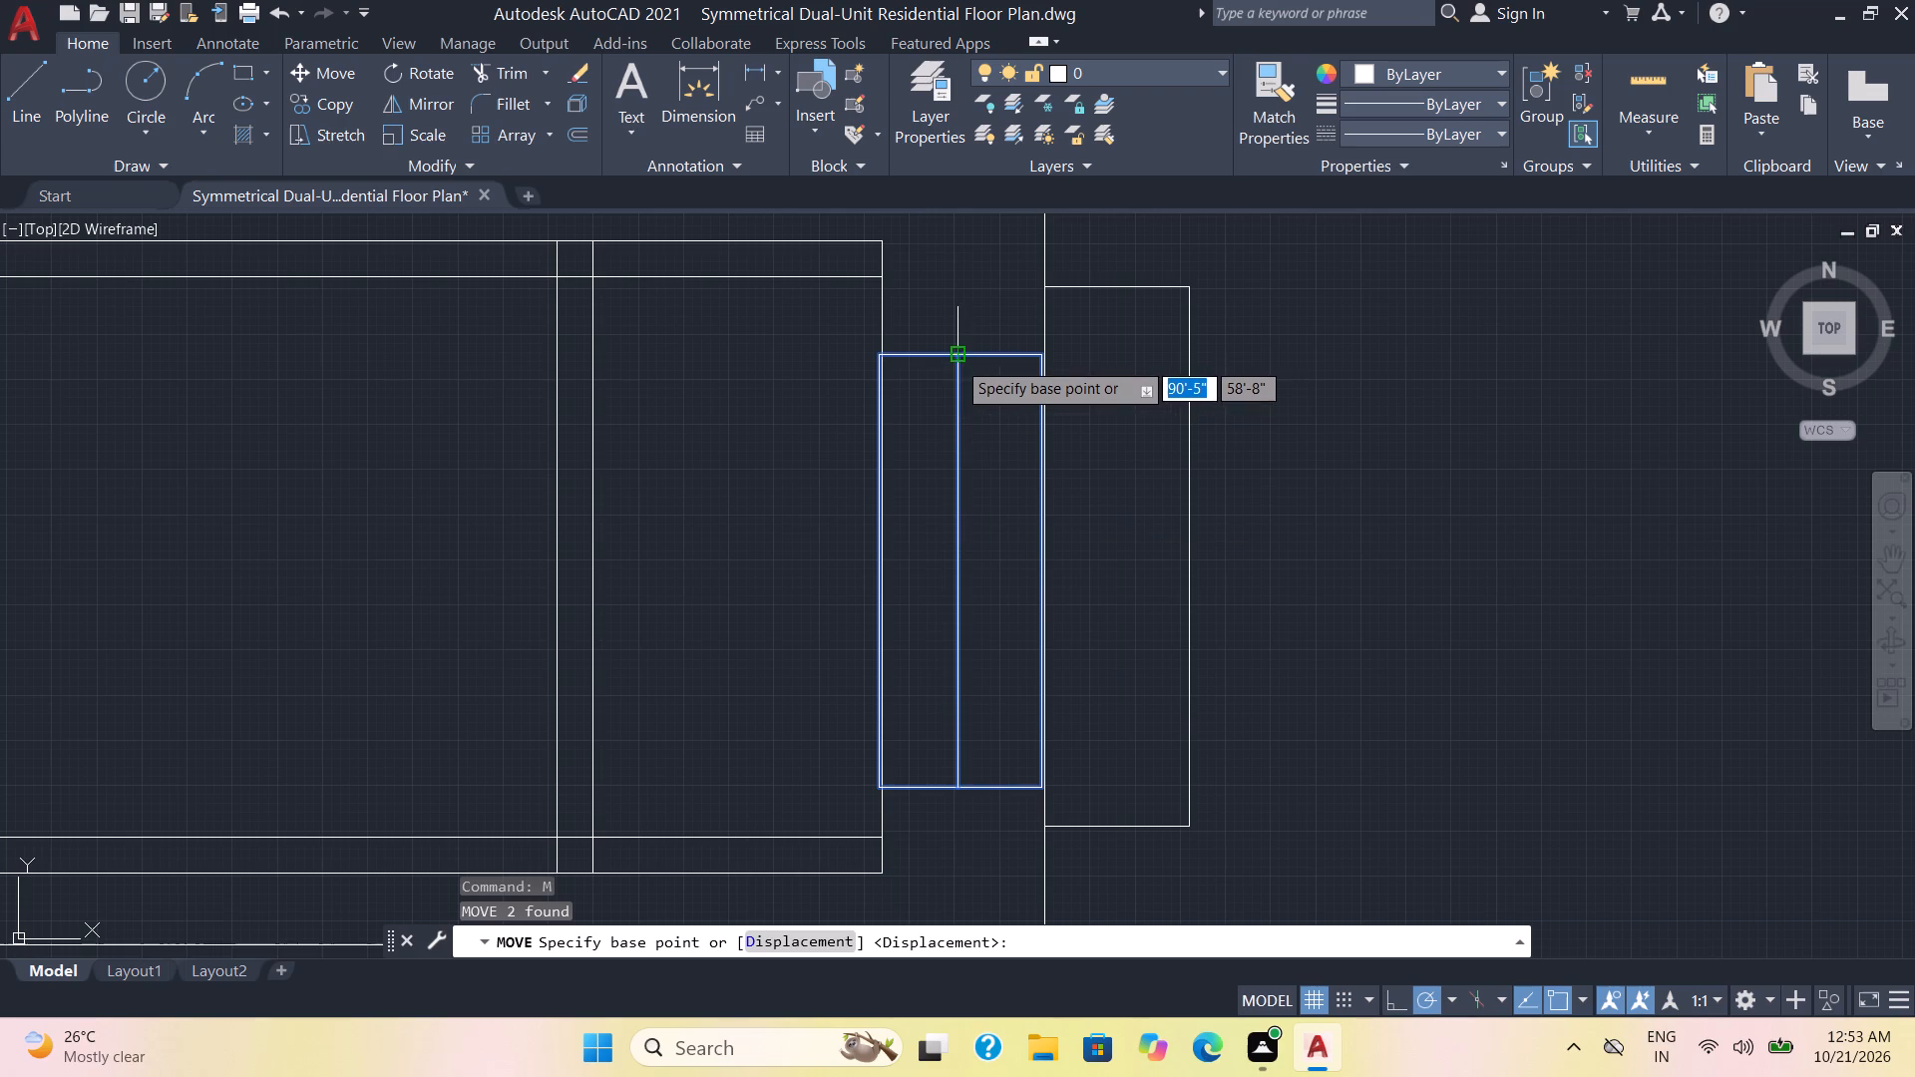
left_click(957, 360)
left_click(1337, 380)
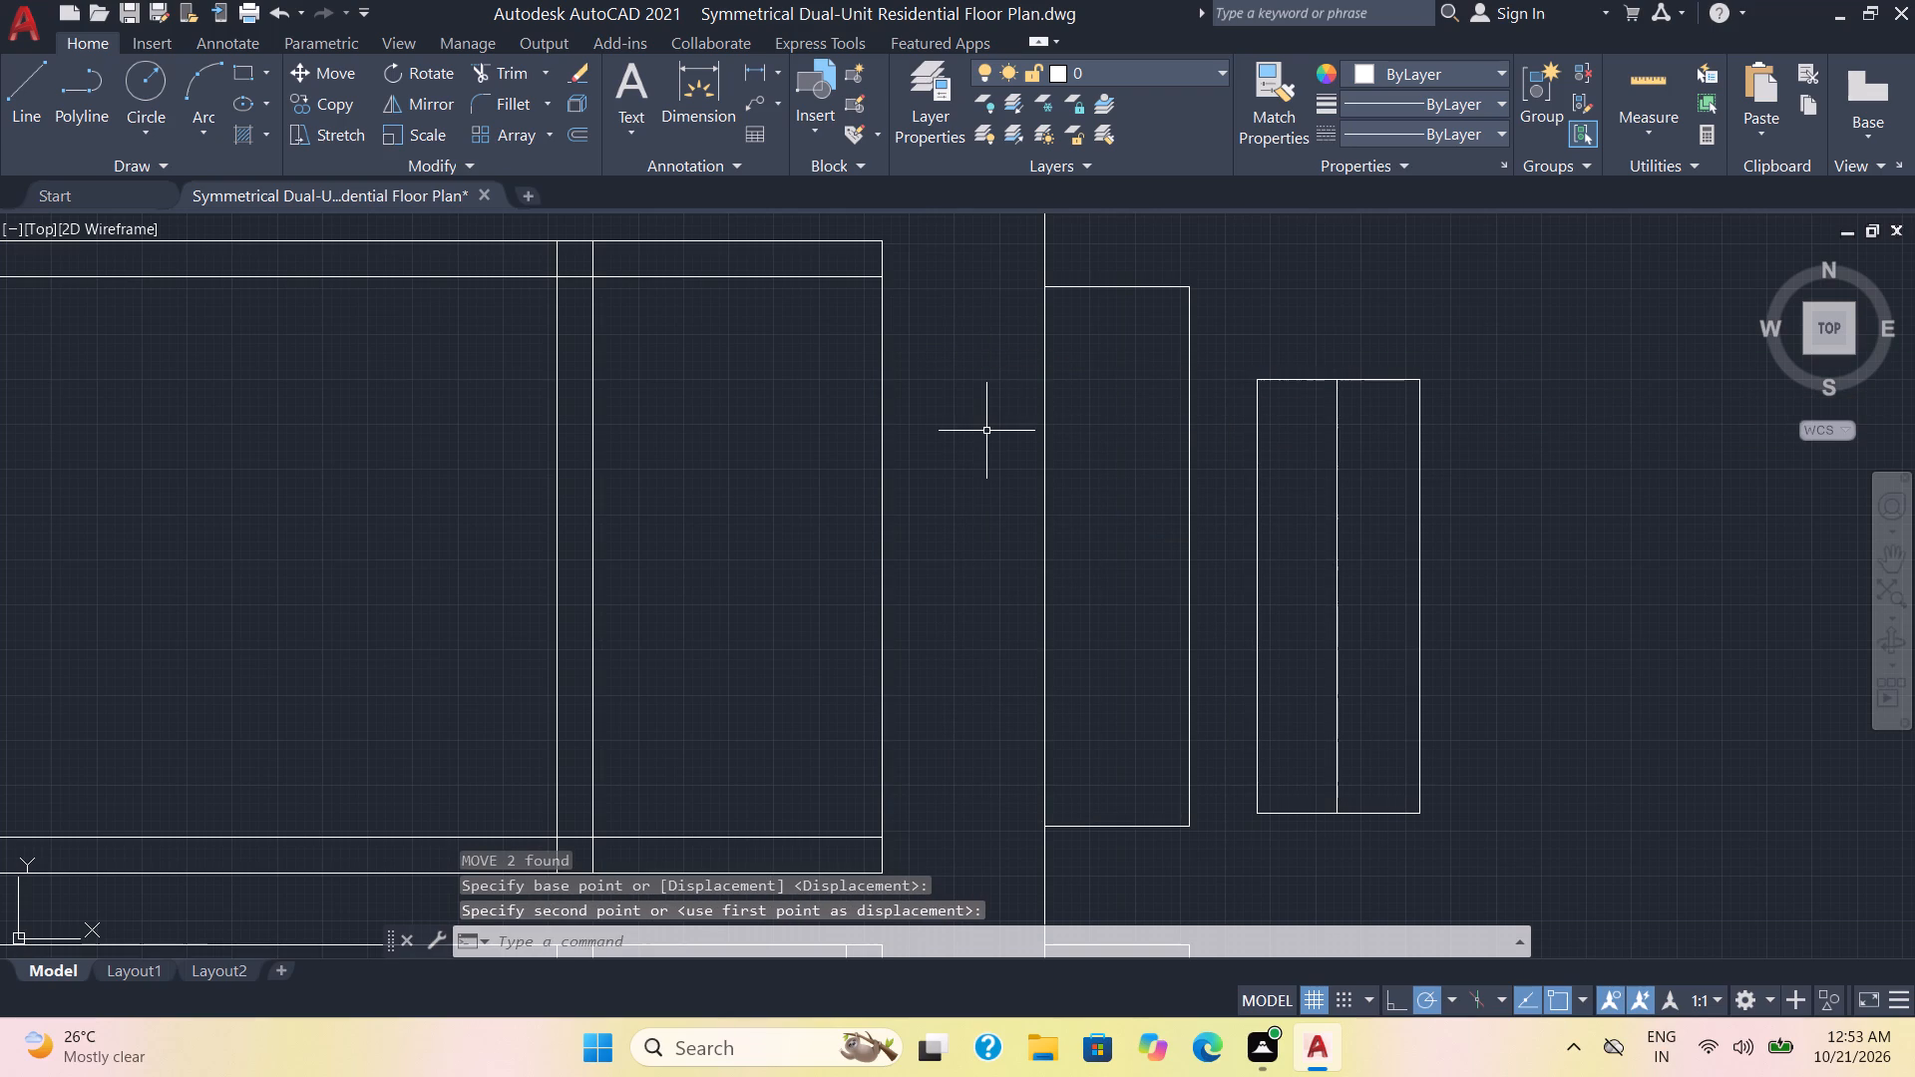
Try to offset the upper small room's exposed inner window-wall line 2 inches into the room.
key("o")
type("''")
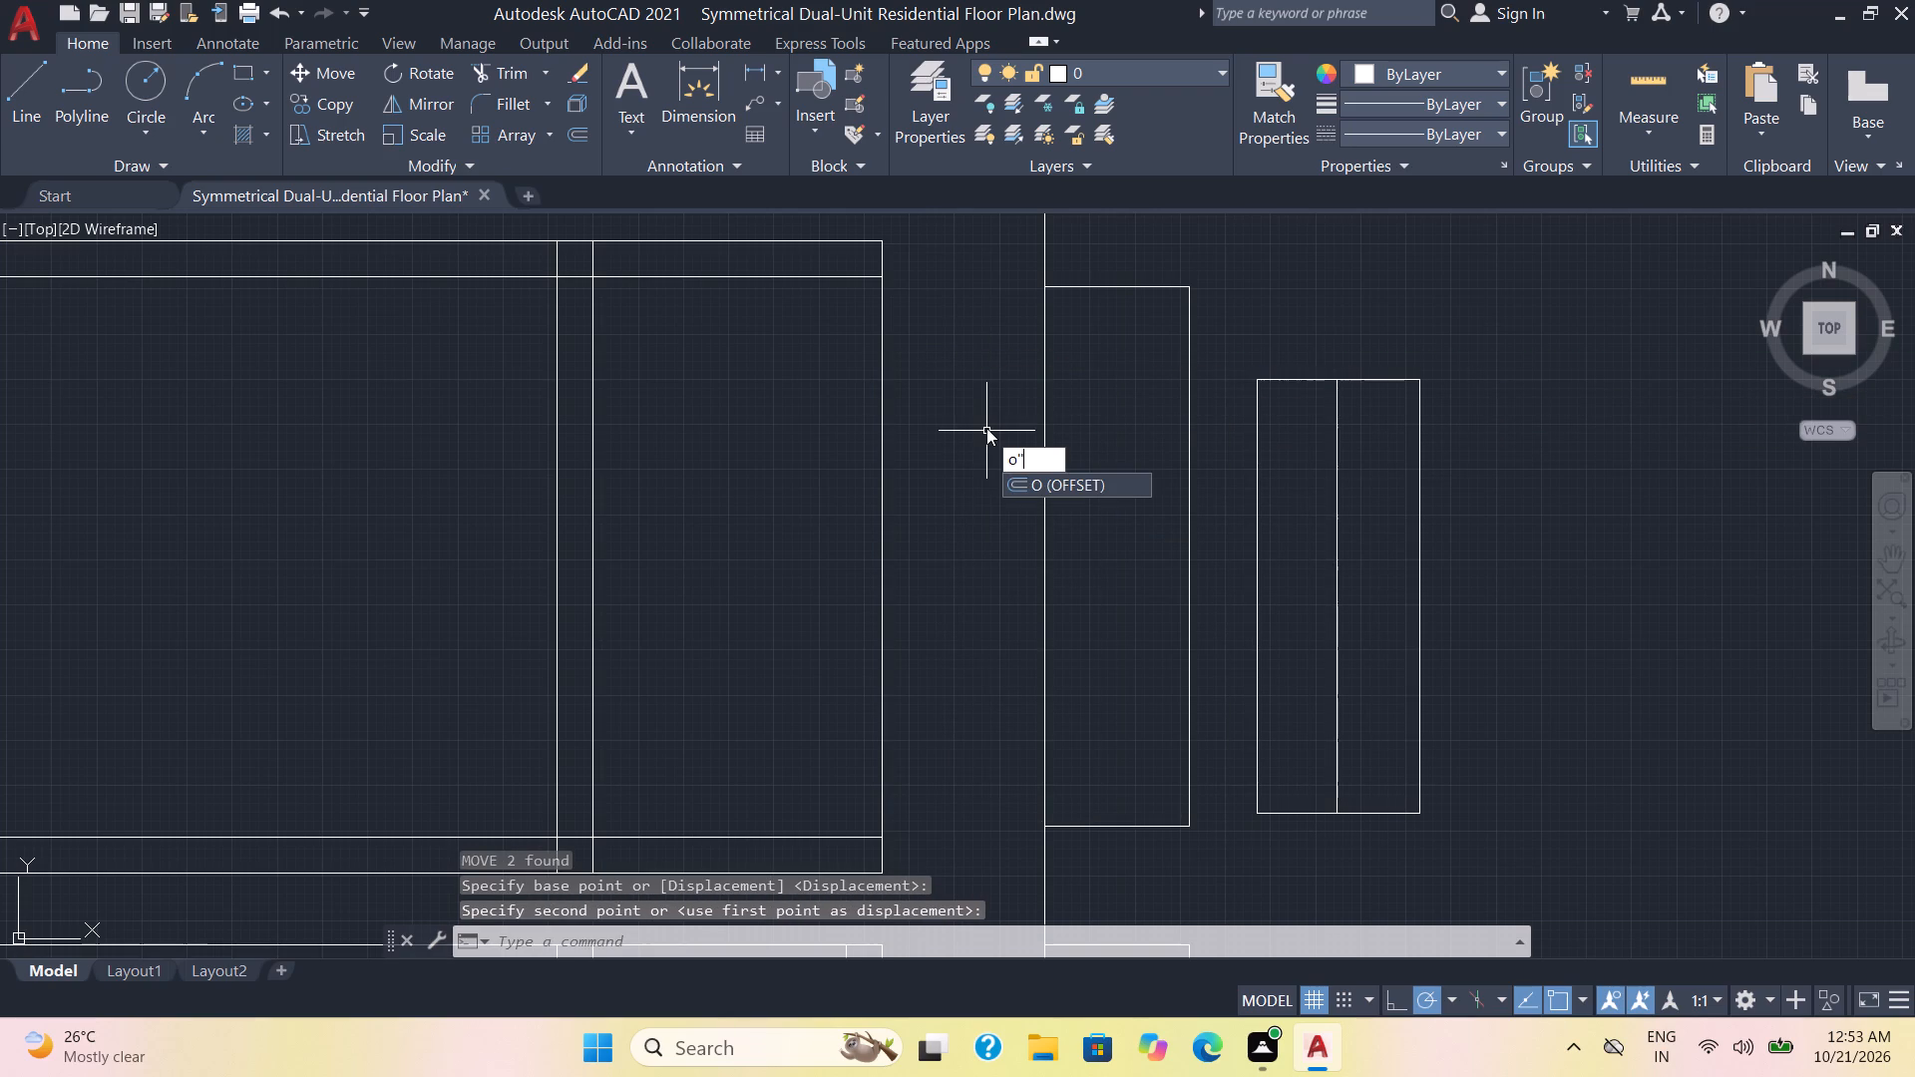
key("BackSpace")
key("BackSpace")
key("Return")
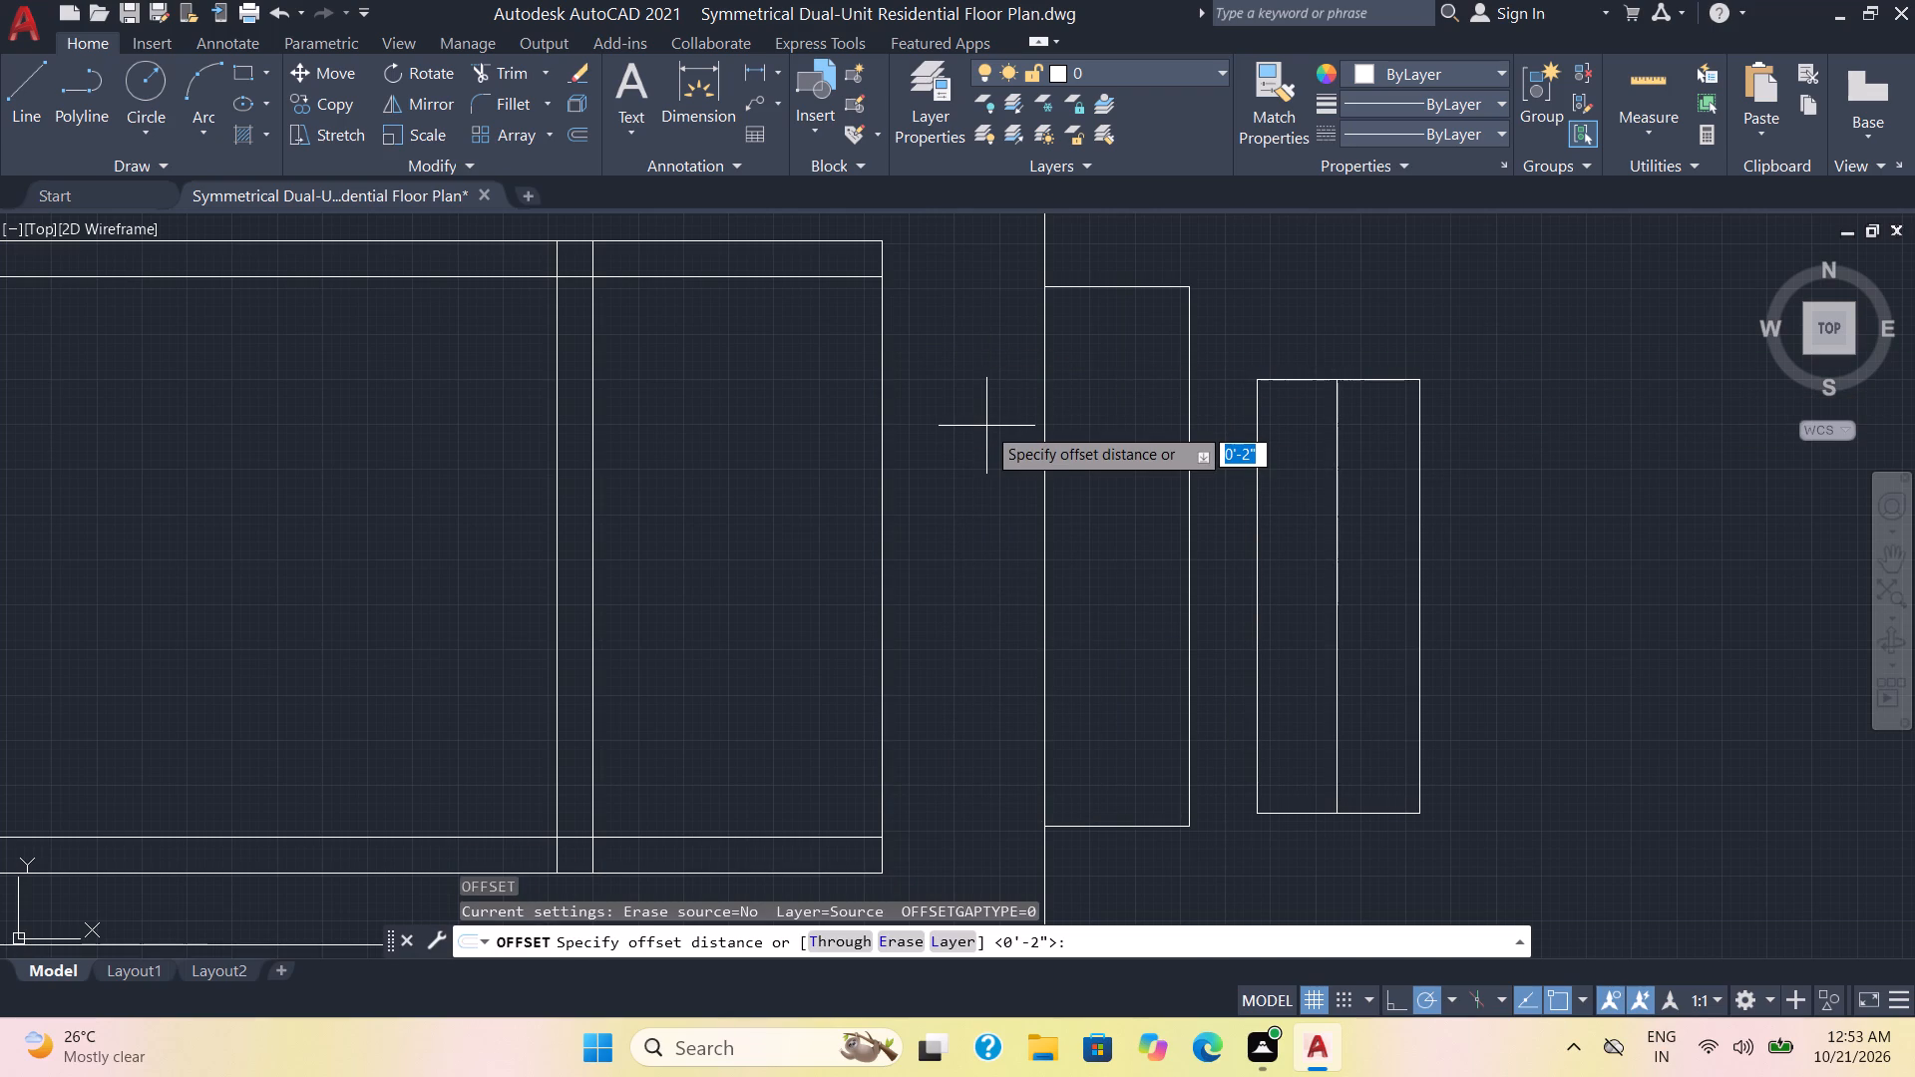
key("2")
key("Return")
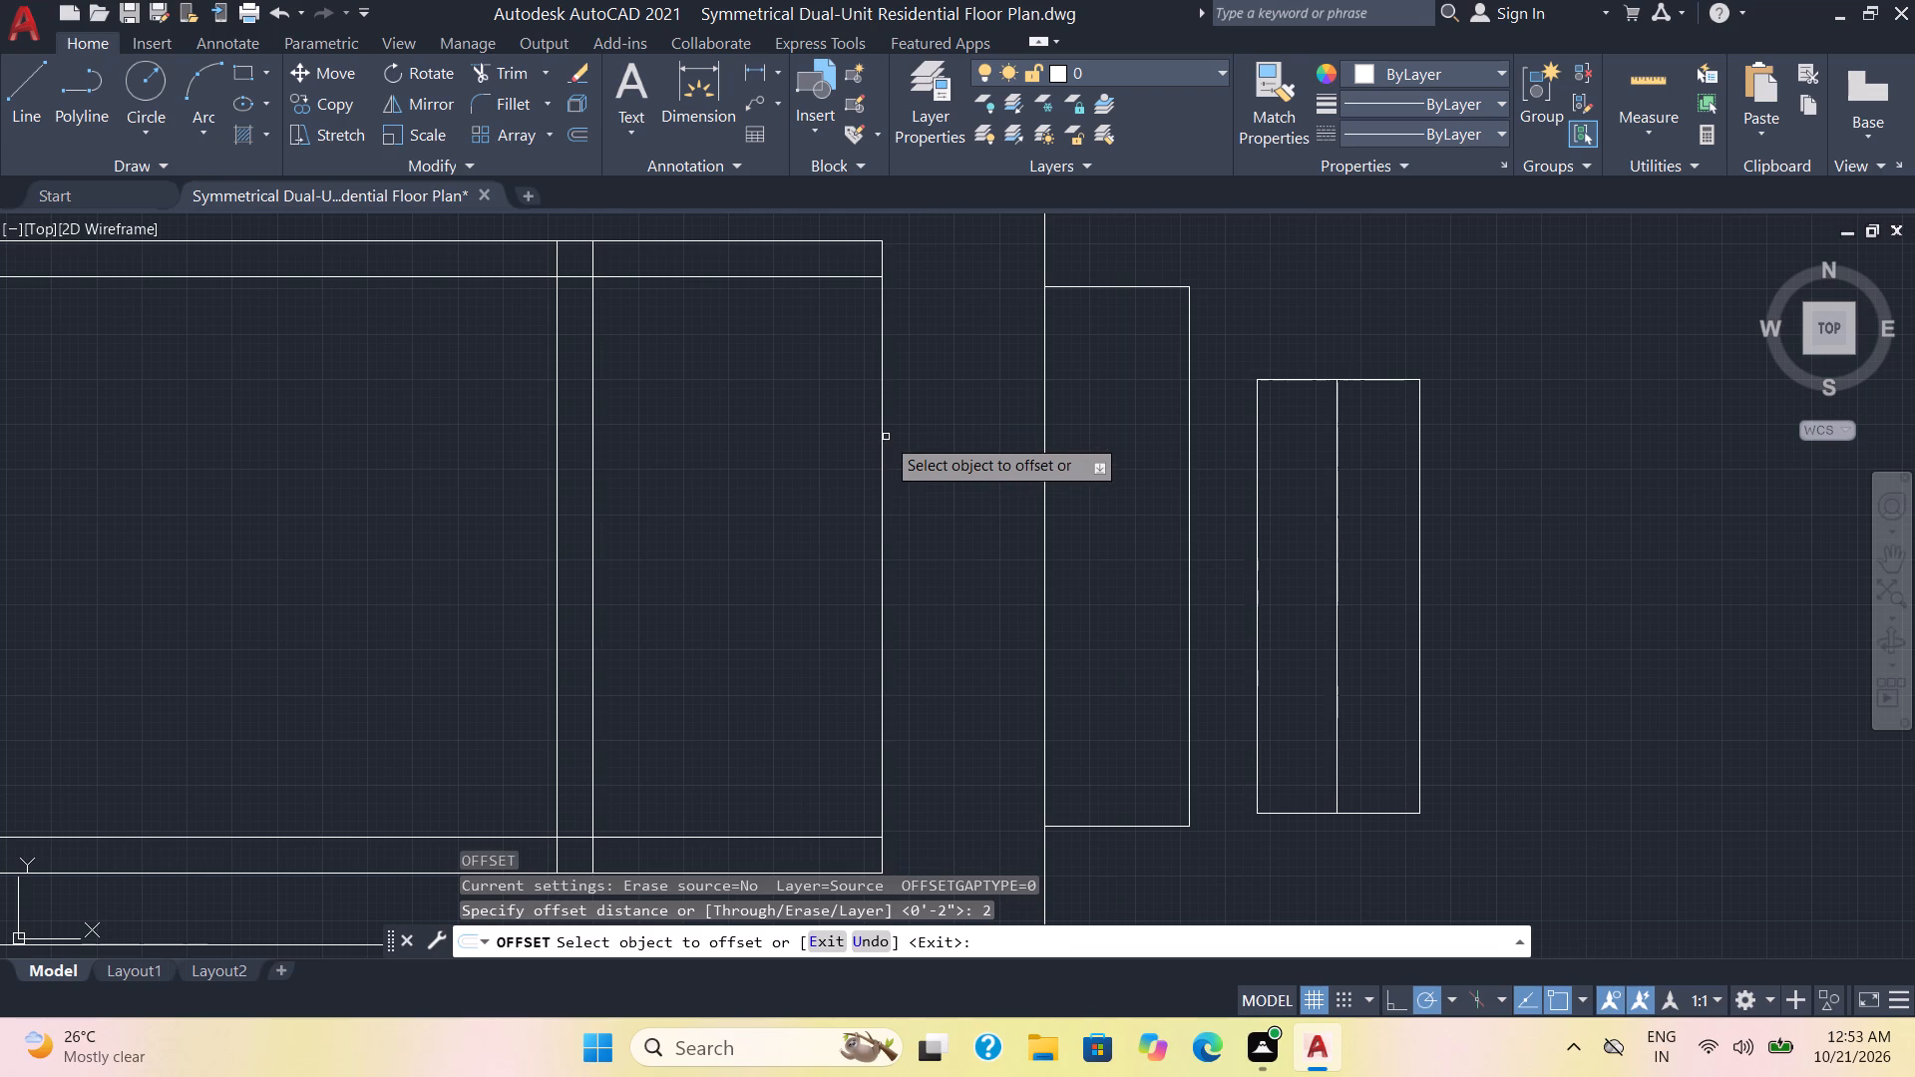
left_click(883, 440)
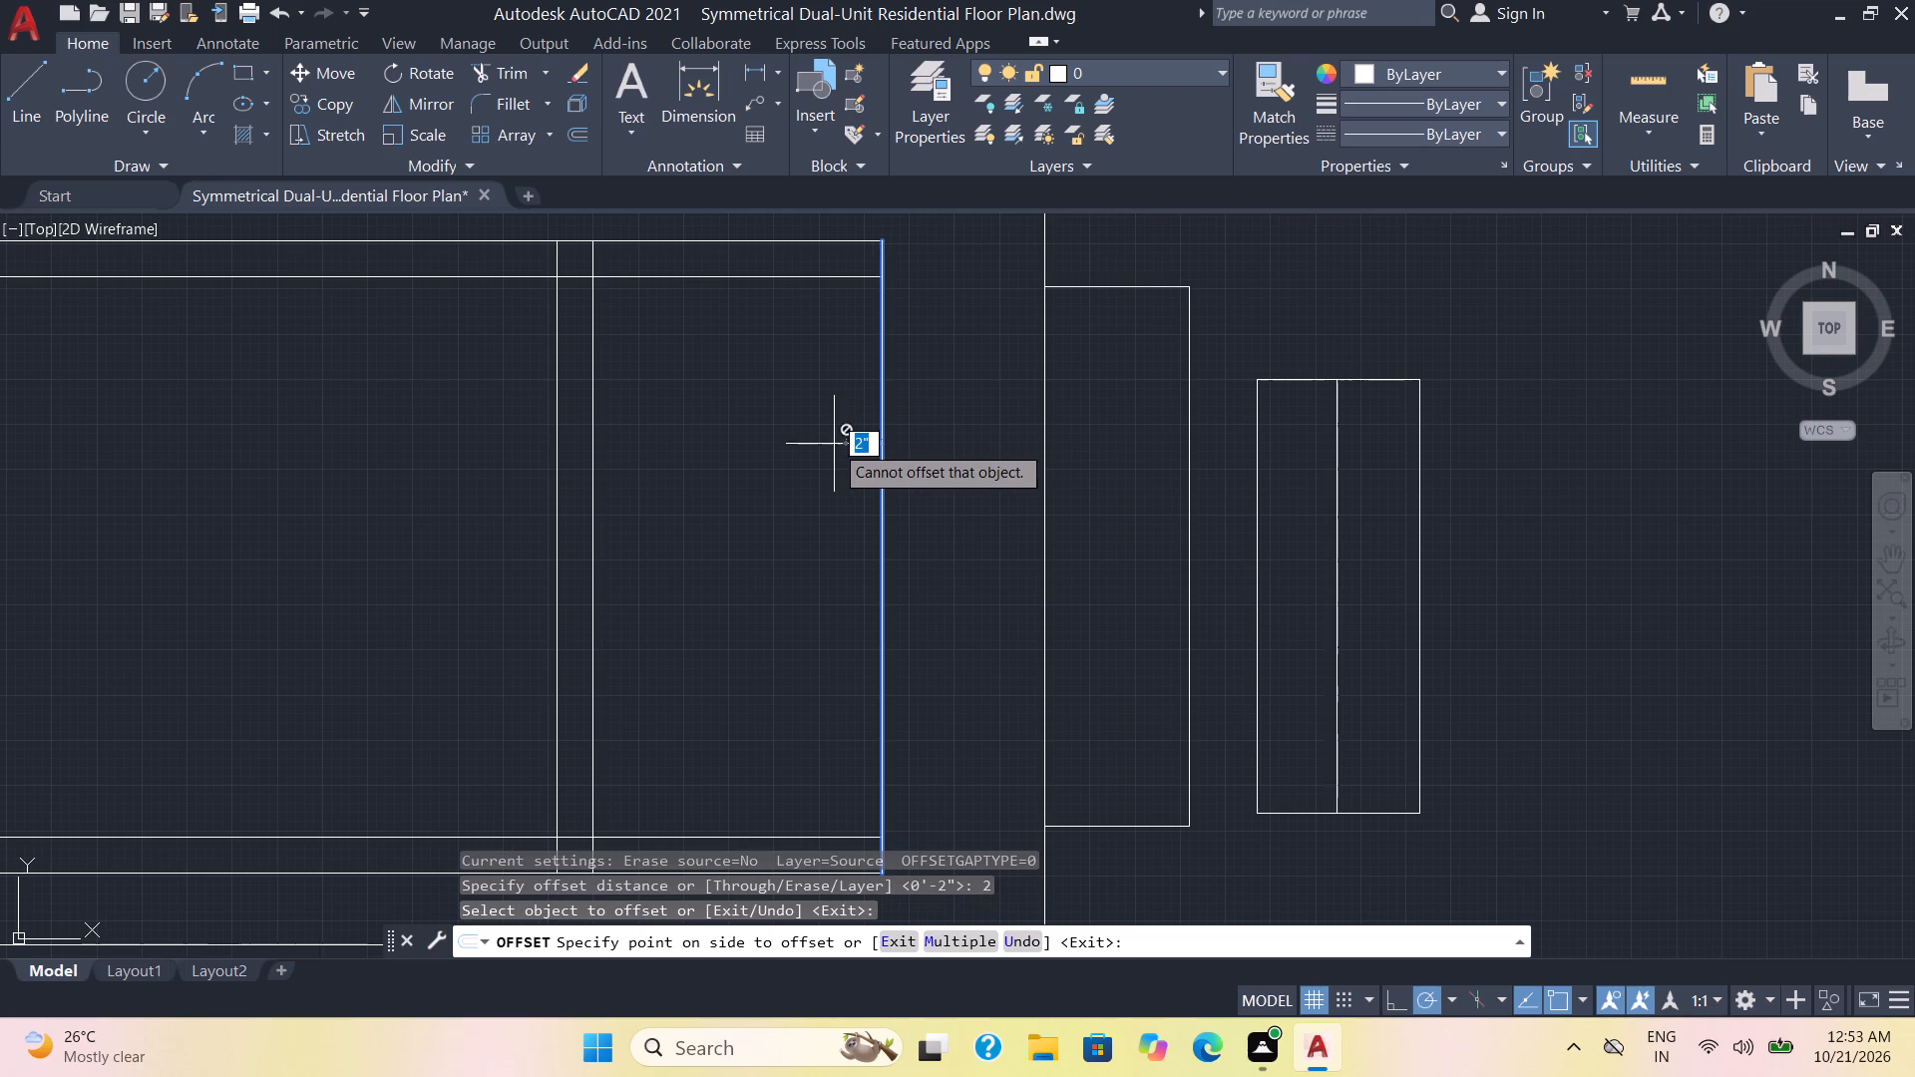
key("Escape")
Move the upper small room's window outline and centre line 1'-9" horizontally back into the outer-wall opening.
scroll(1045, 443, "down", 2)
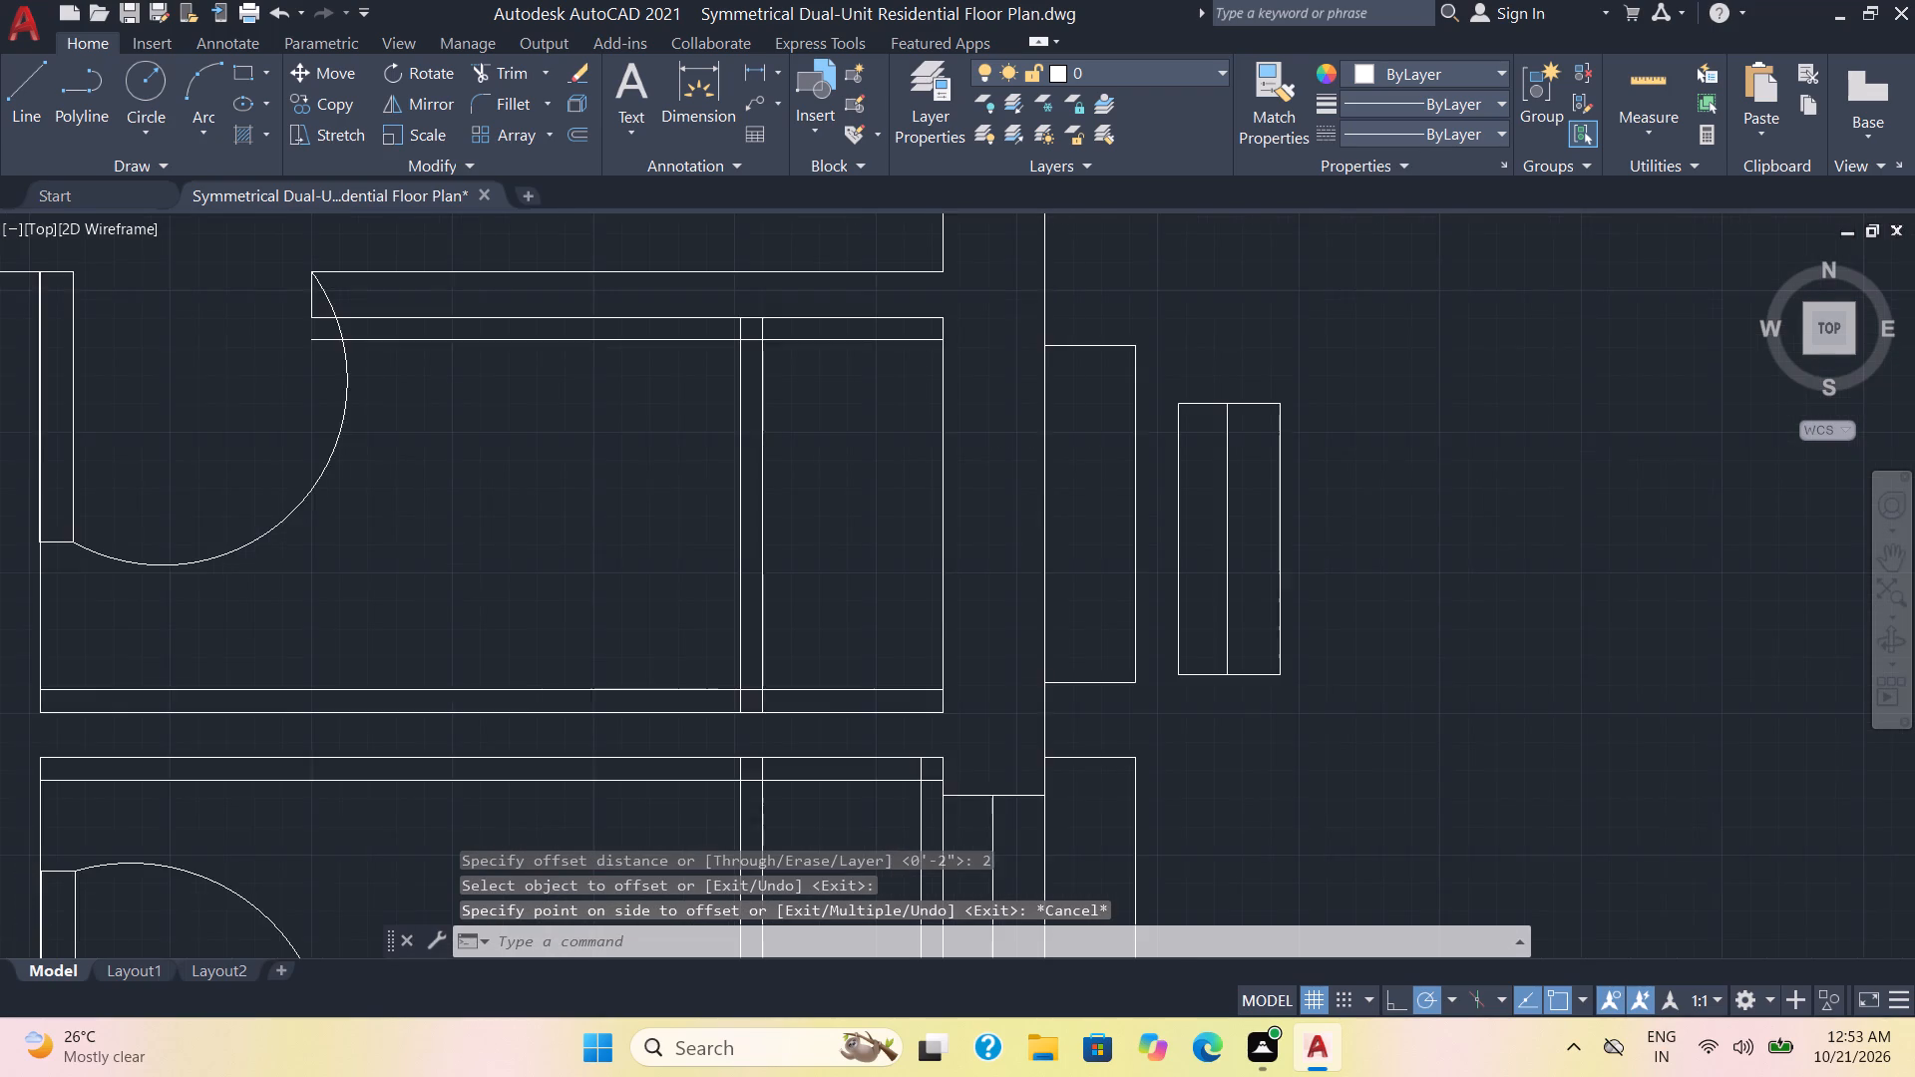
left_click(1238, 604)
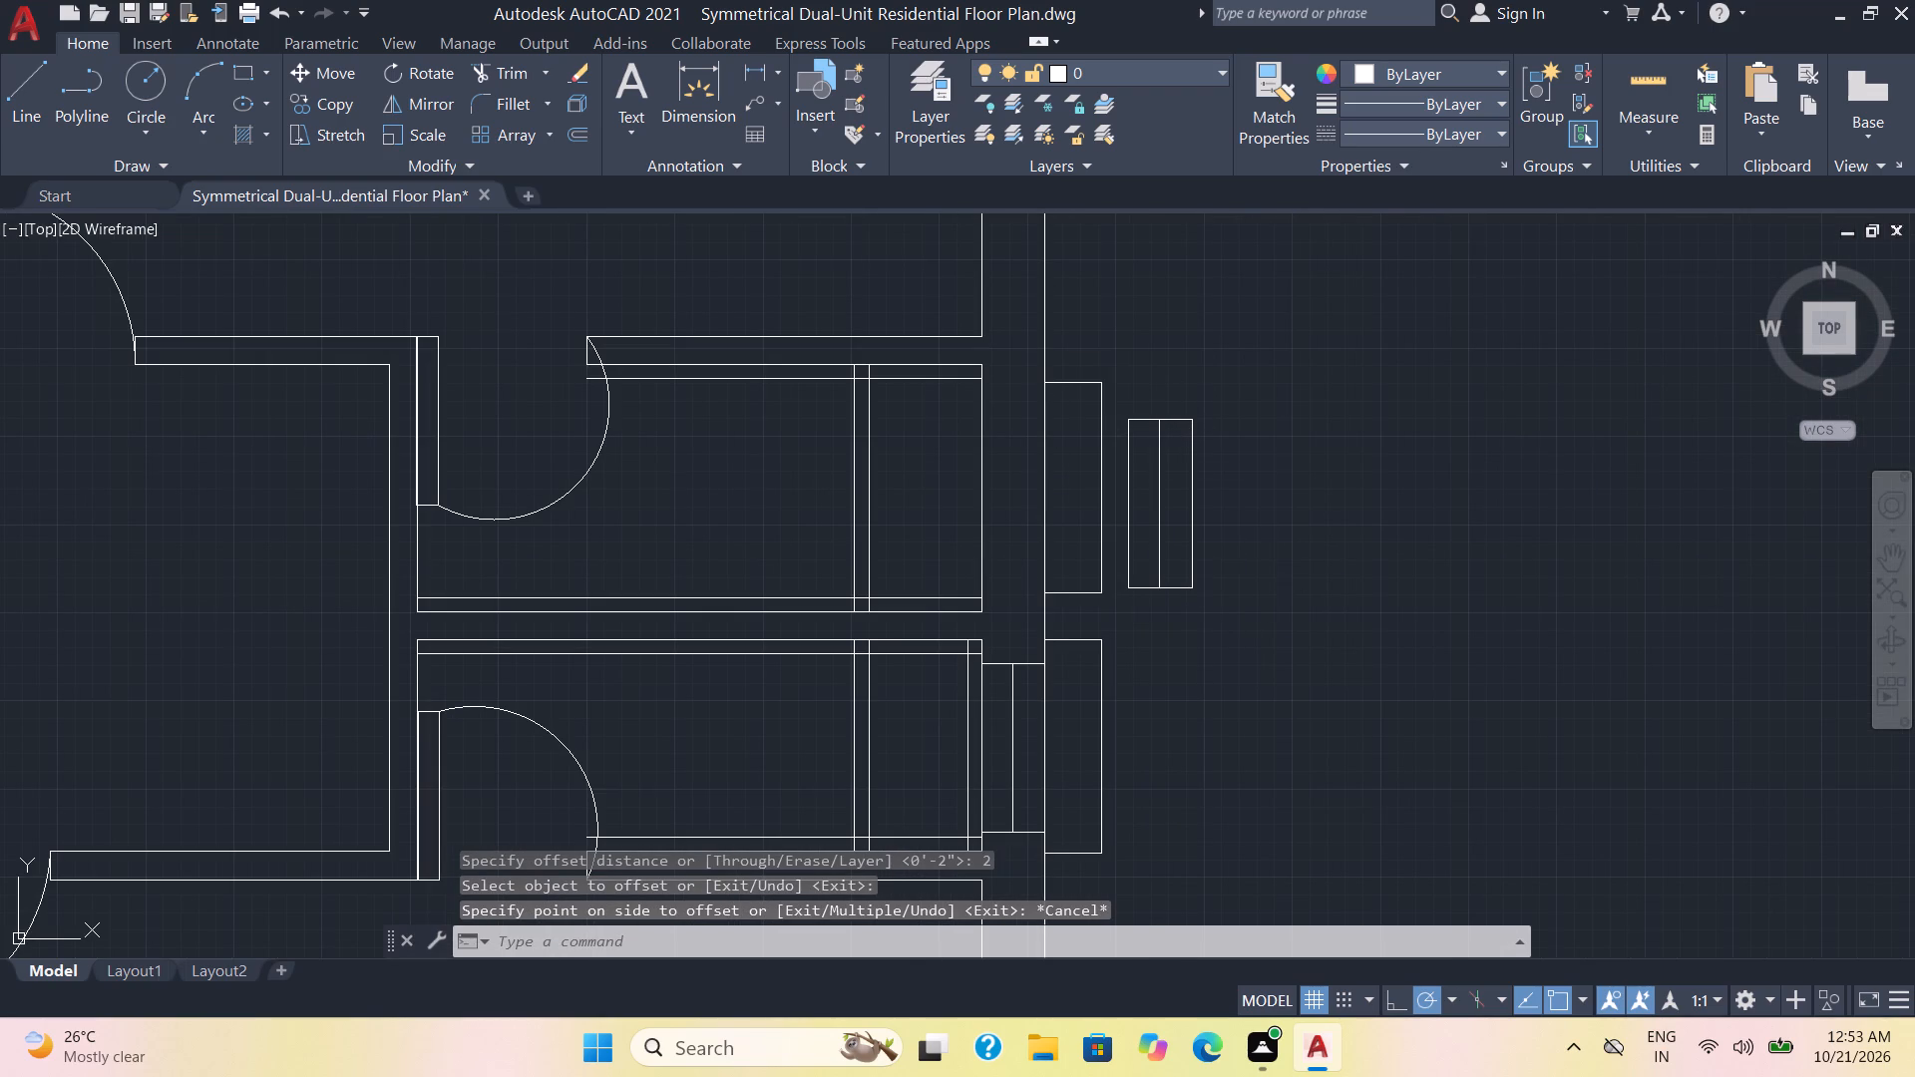
left_click(1132, 429)
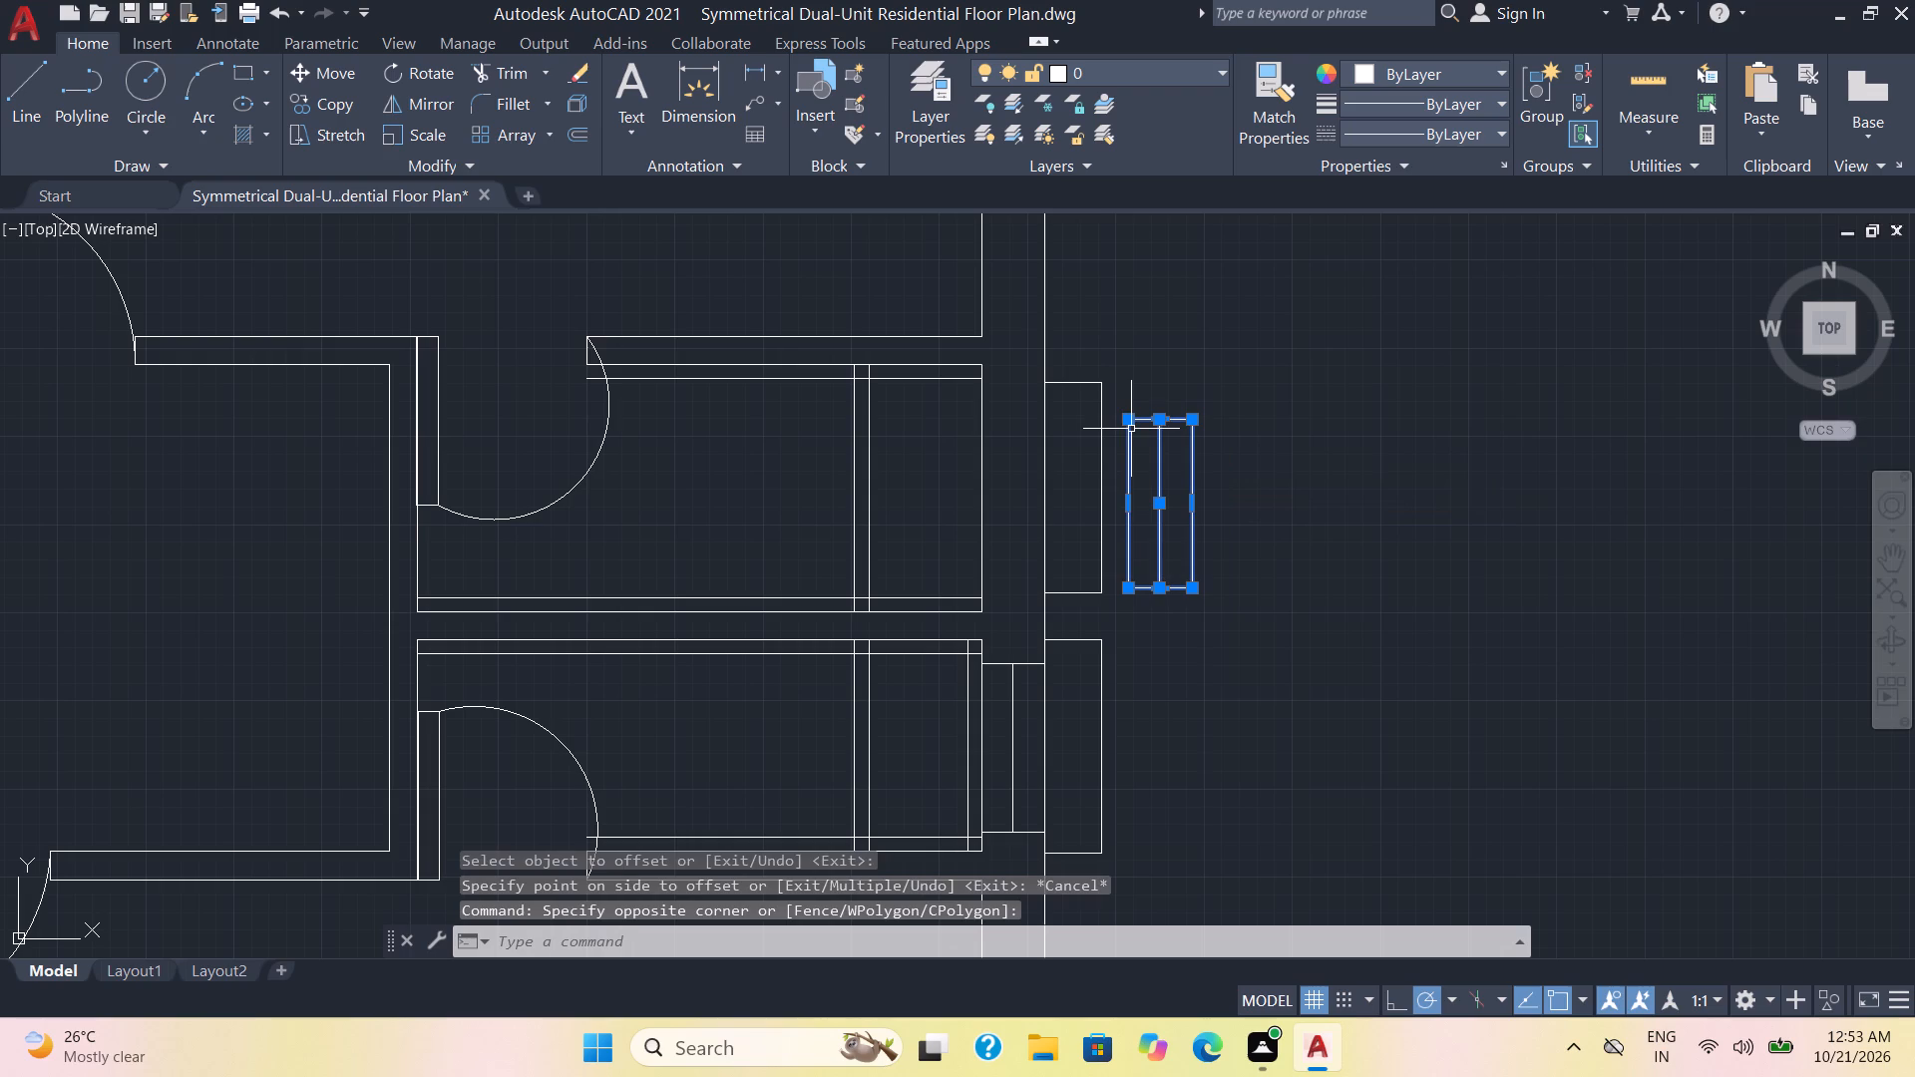
key("m")
key("Return")
left_click(1153, 422)
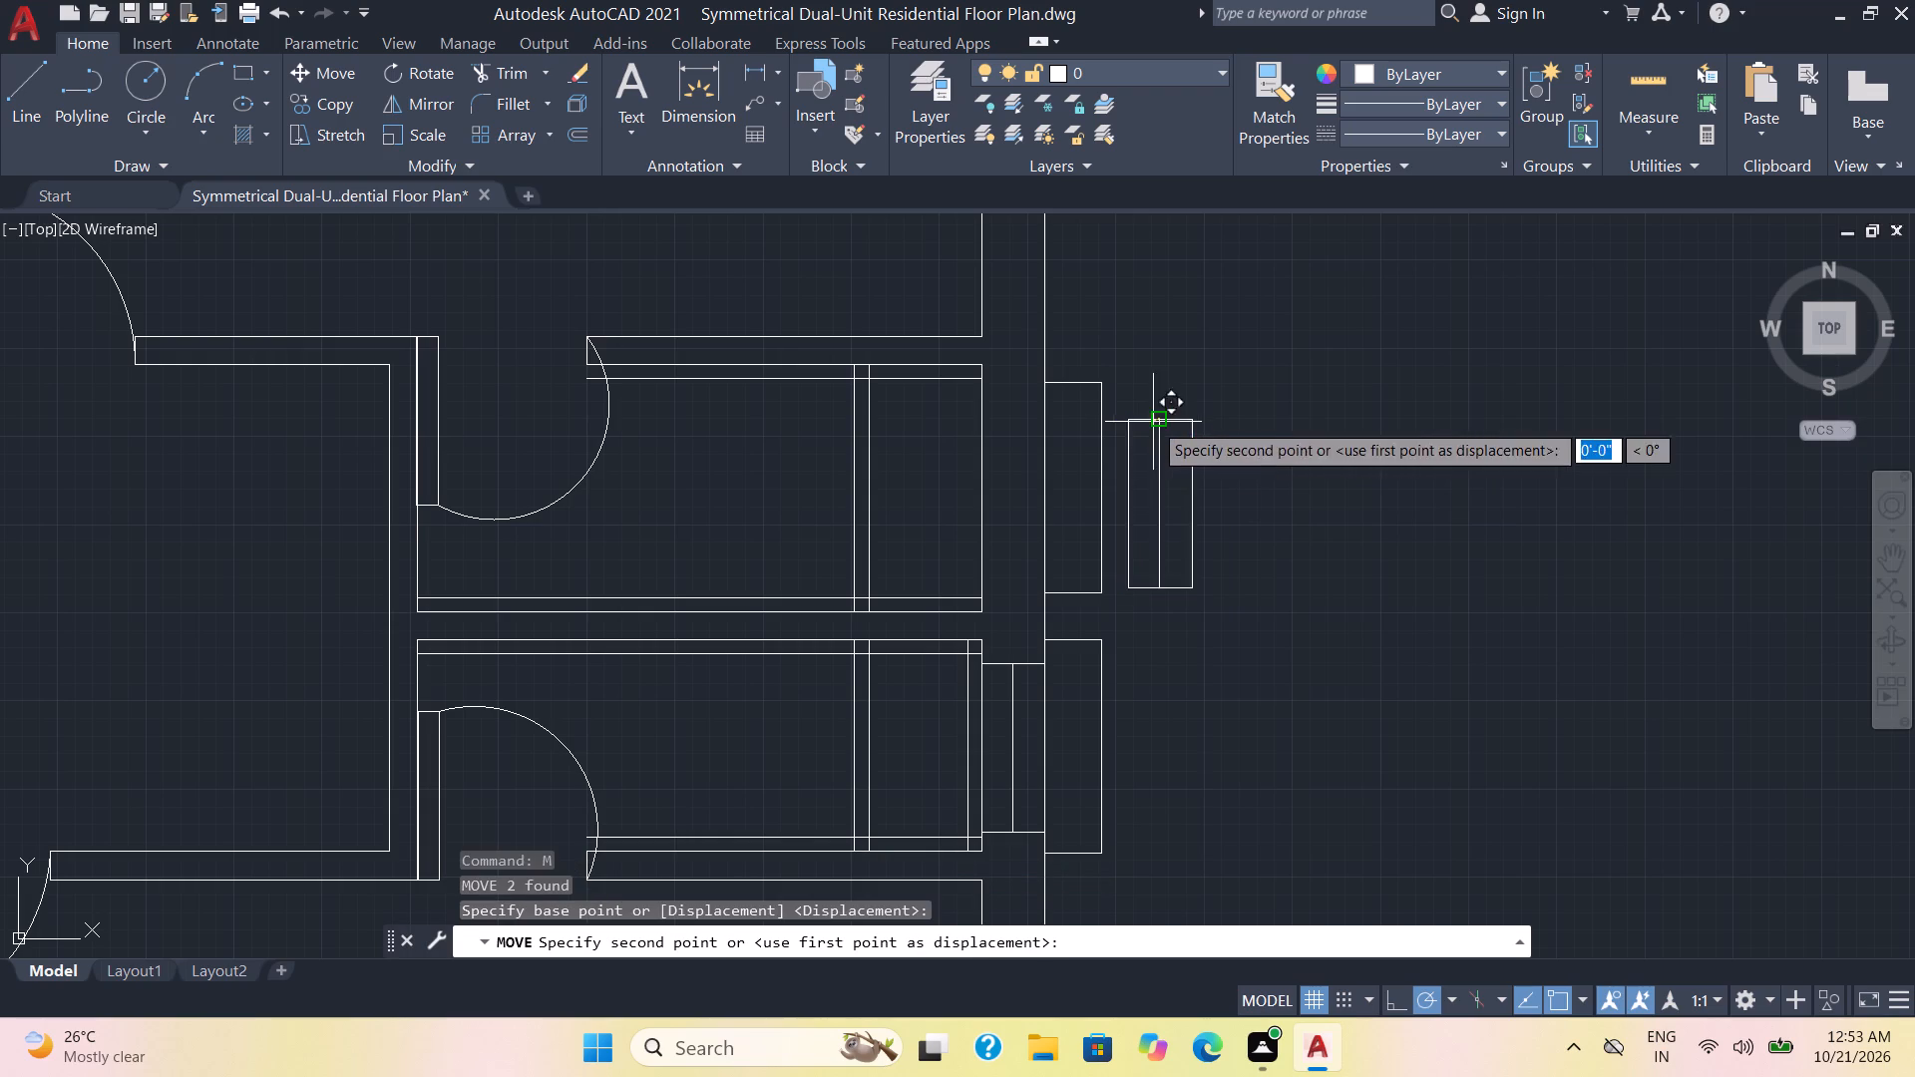
left_click(1012, 413)
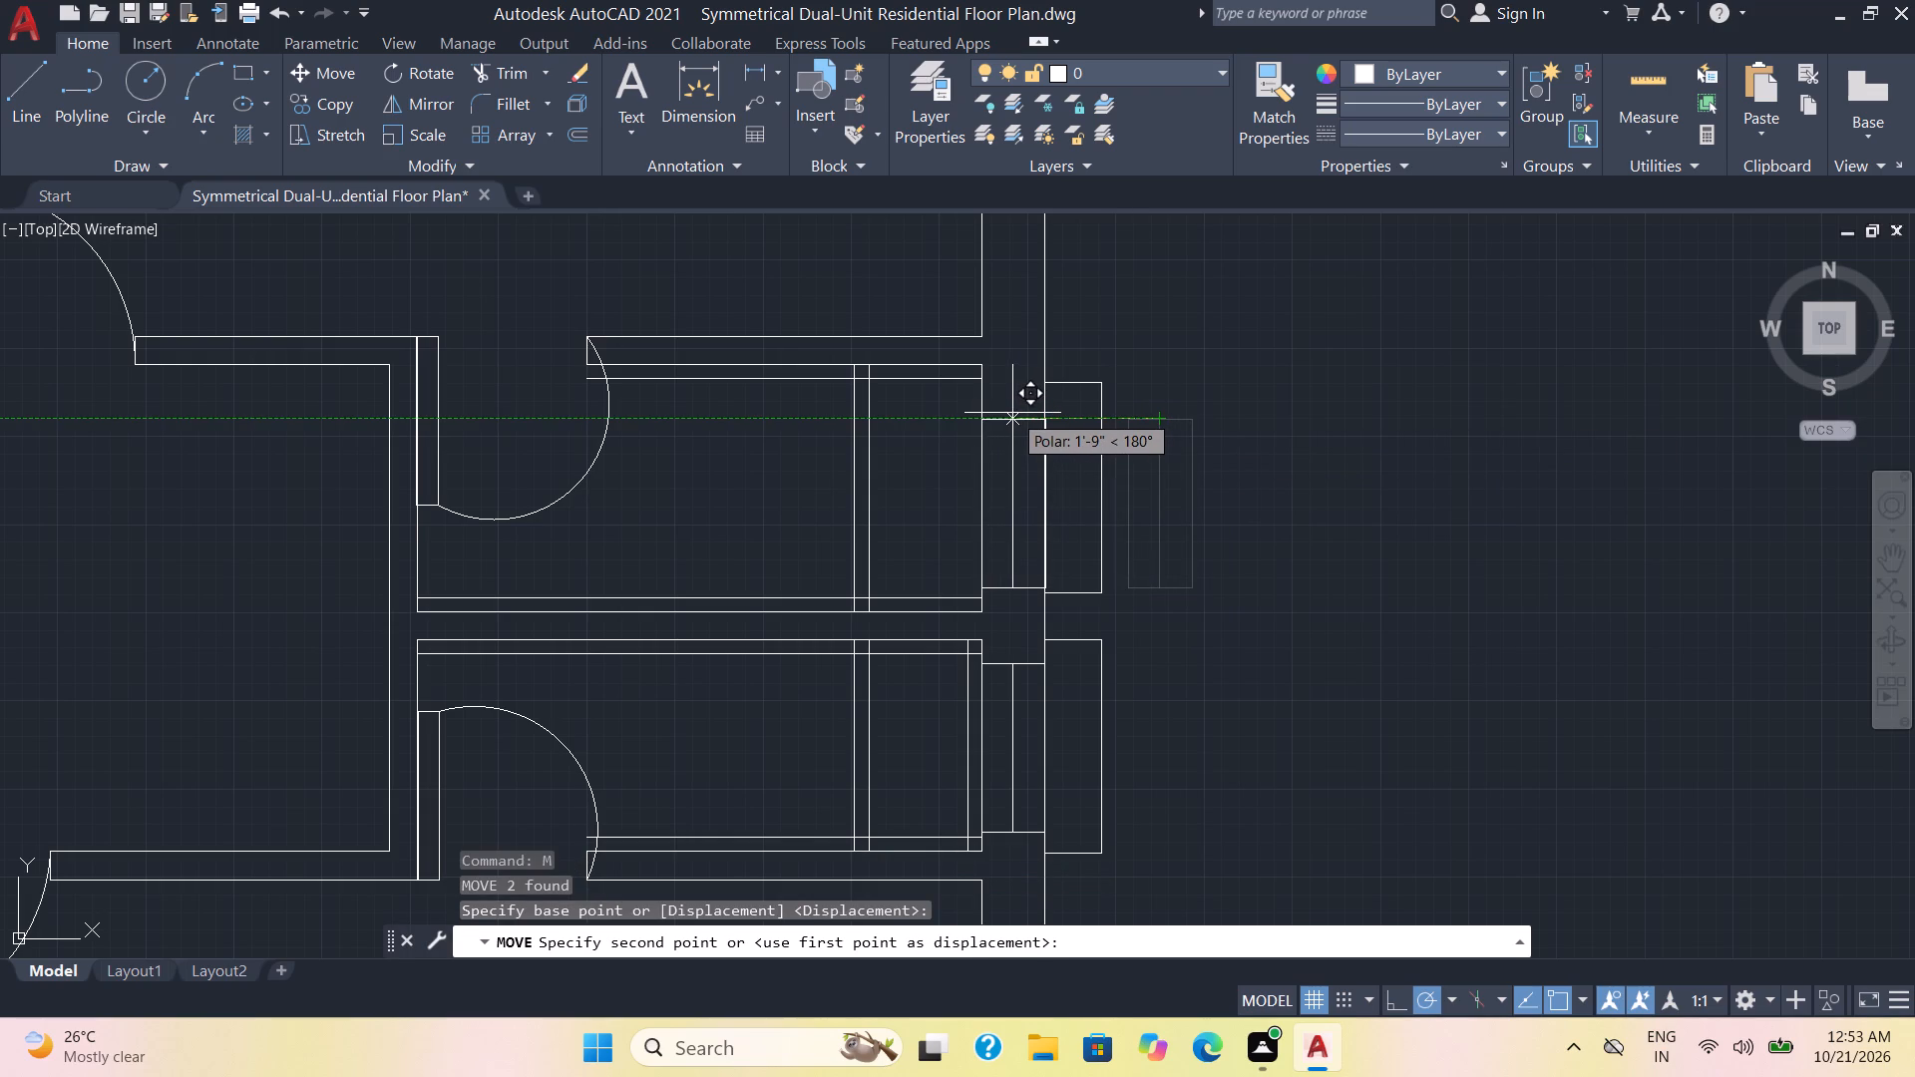
Extend the lower small room's window-side border line to the upper room's top border line, and trim the part crossing the dividing wall.
middle_click_drag(1319, 547, 1348, 492)
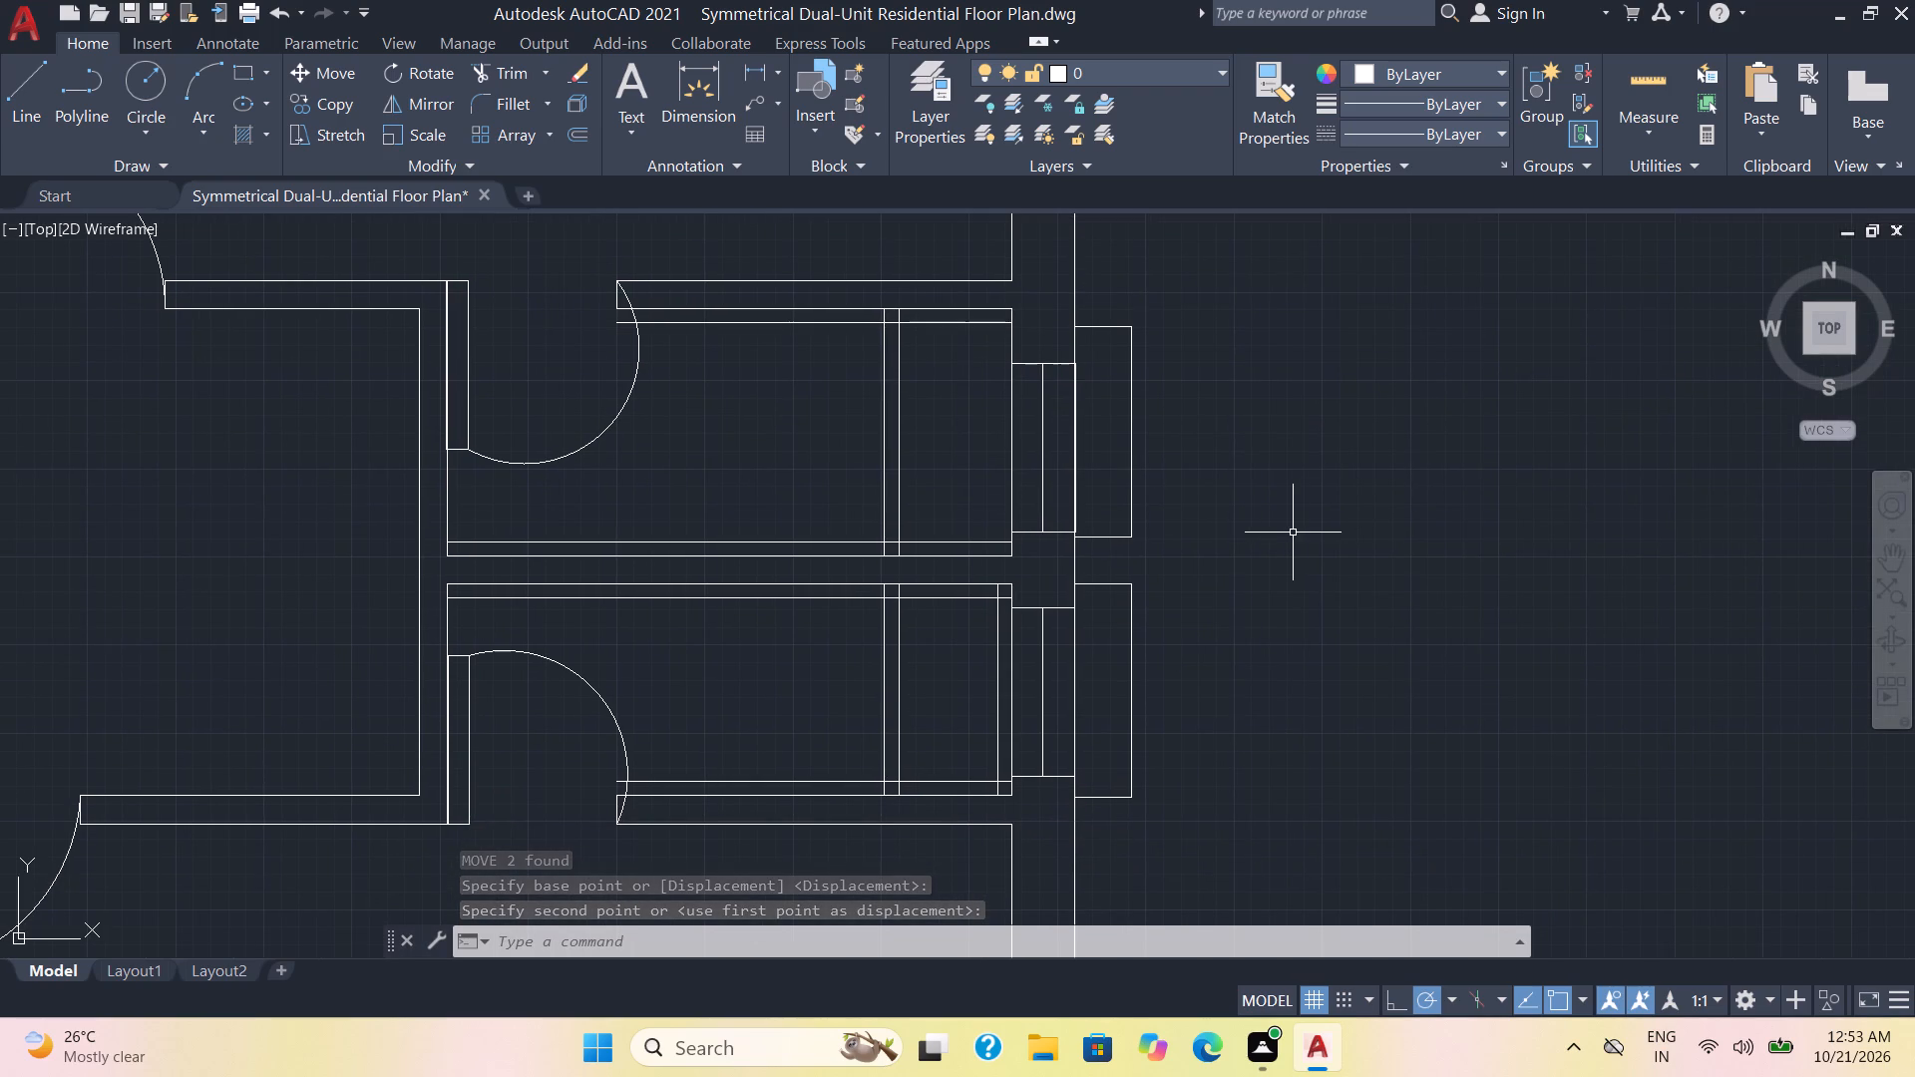
left_click(21, 83)
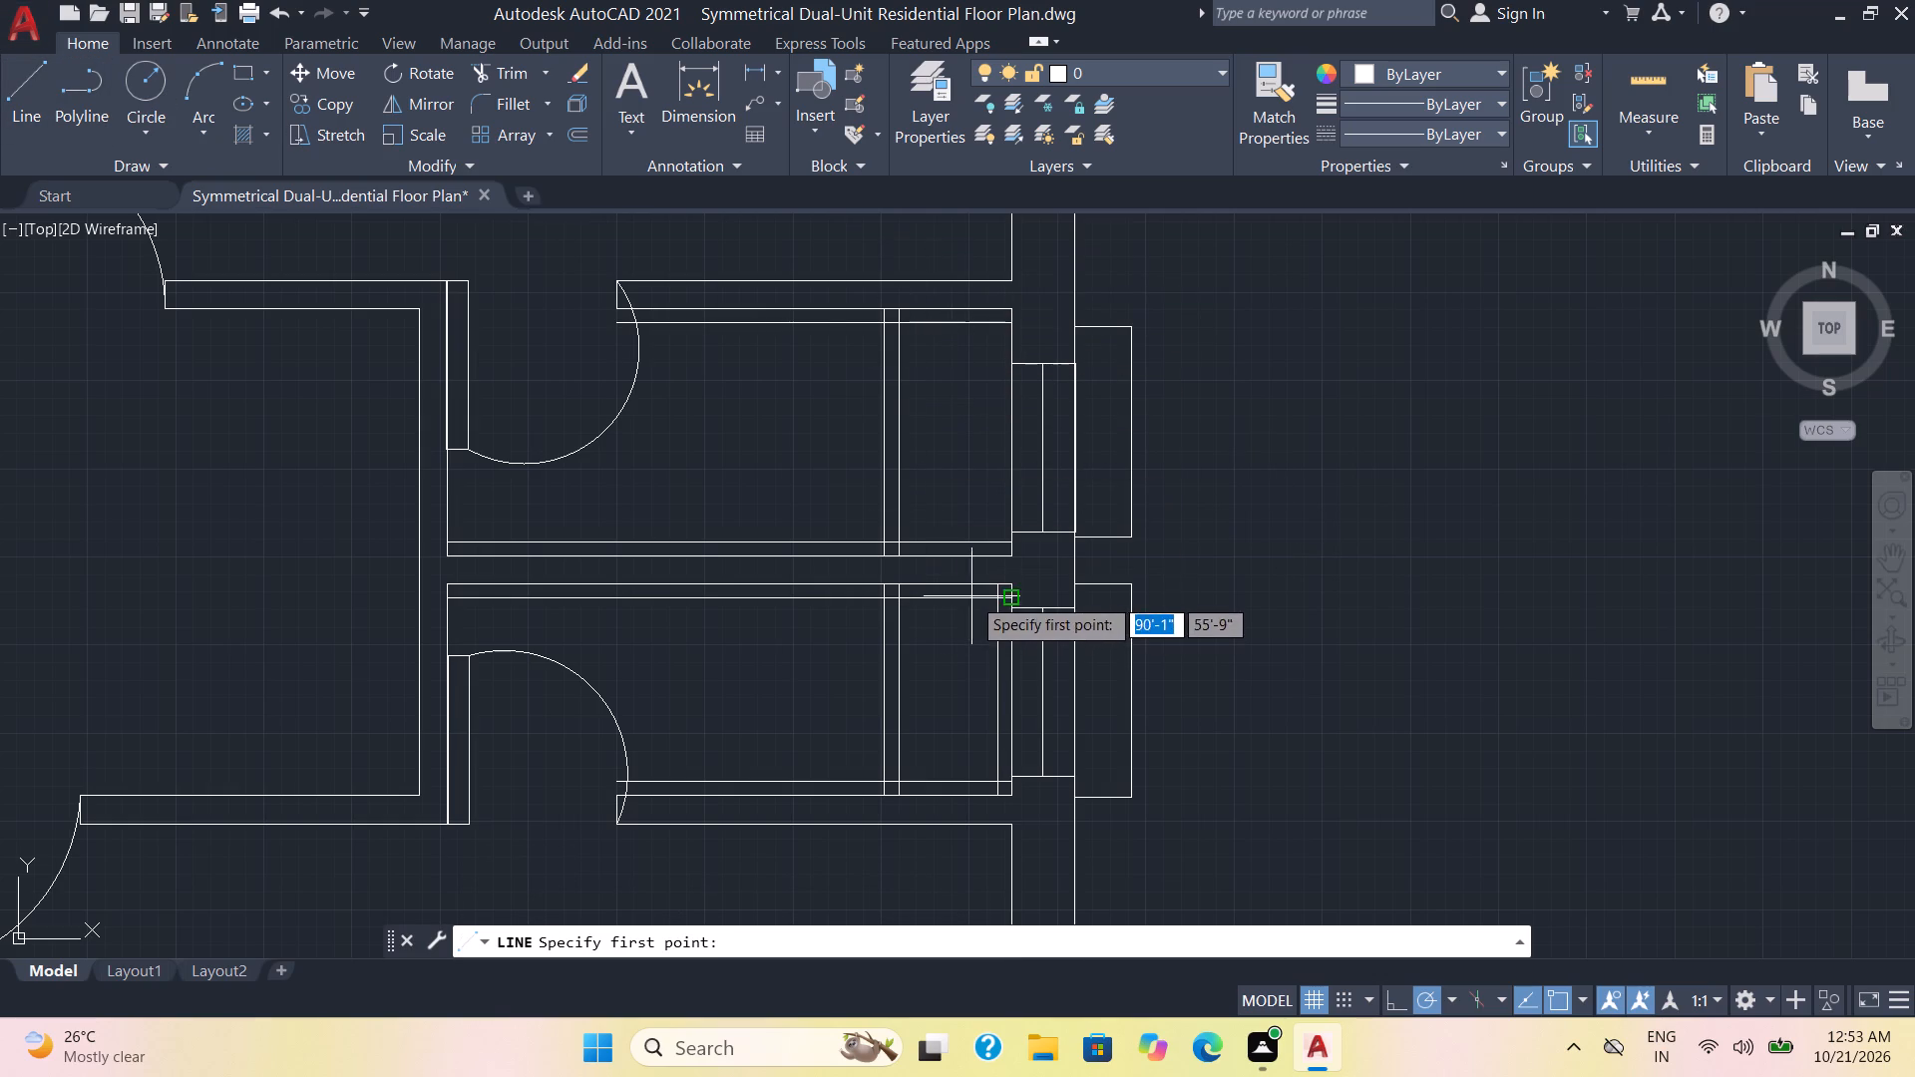
key("Escape")
key("t")
key("r")
key("Return")
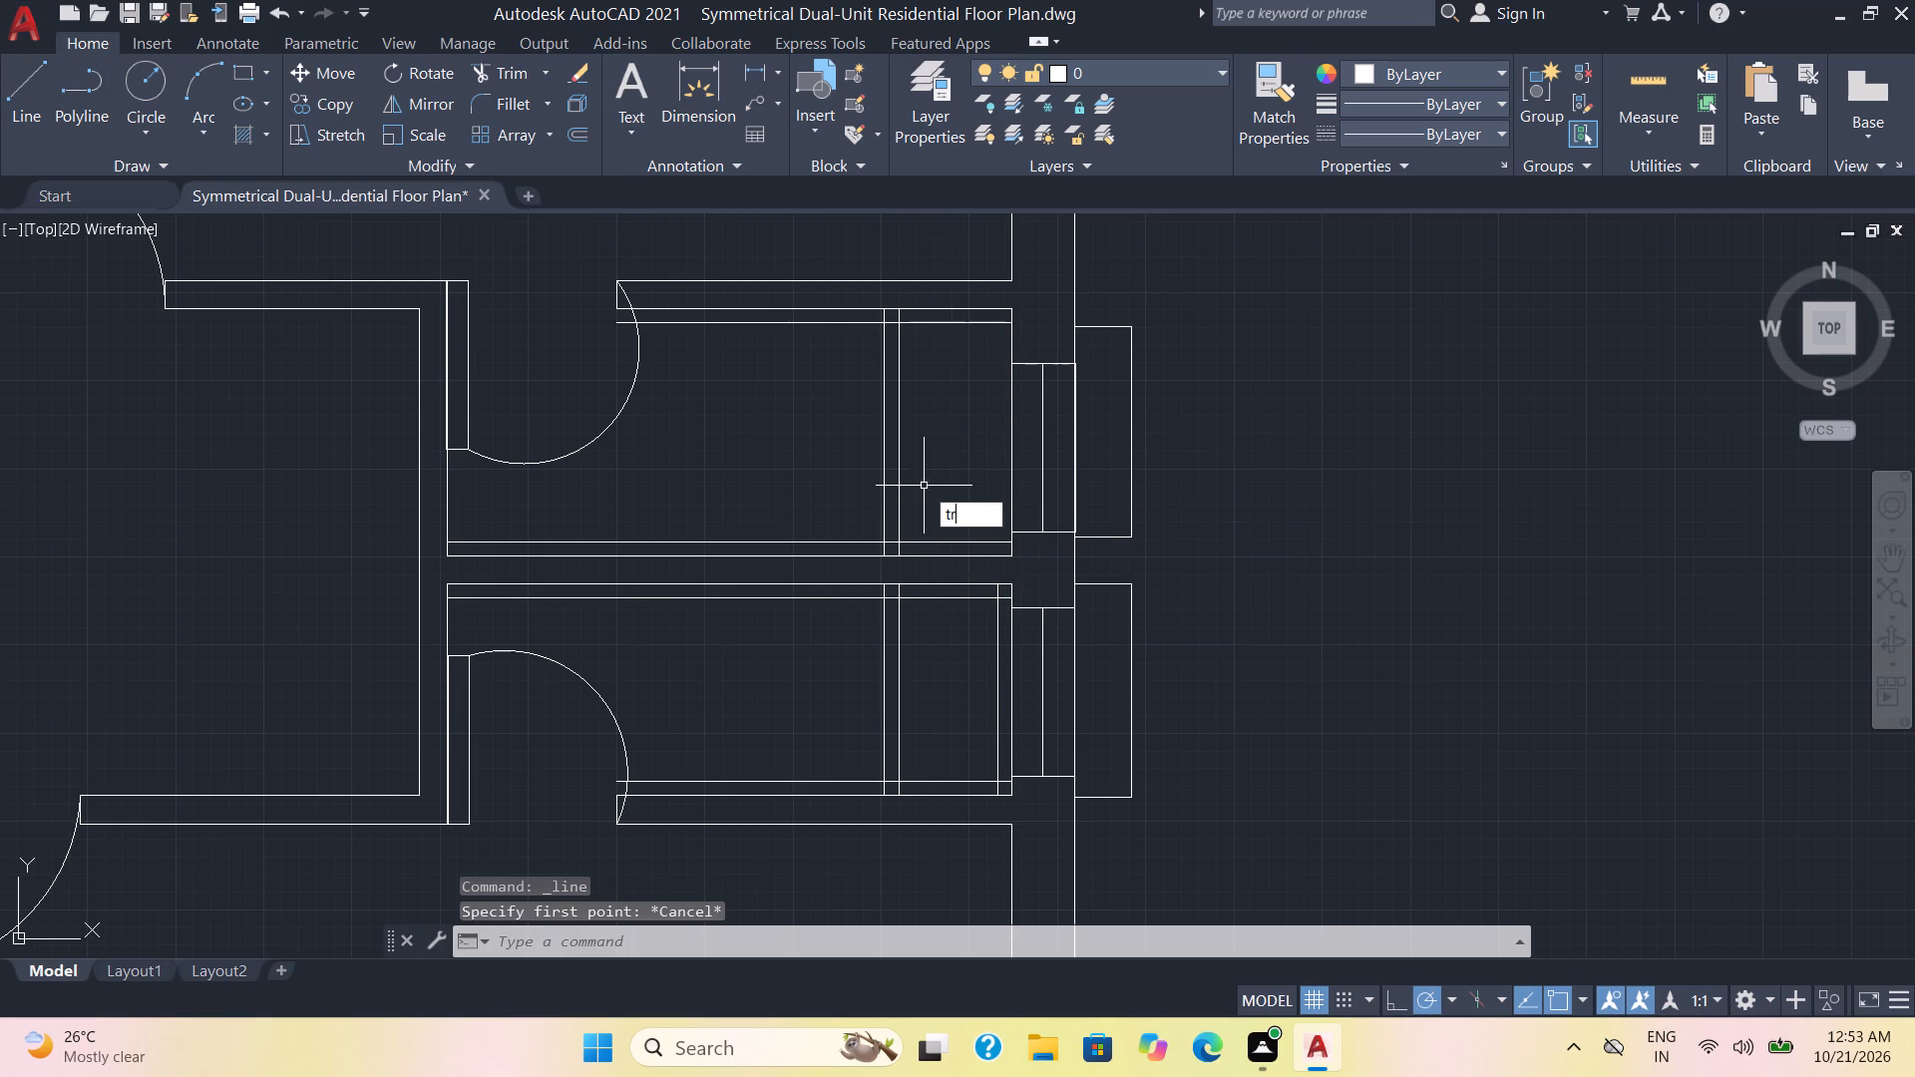
left_click(997, 645, "shift")
left_click(1000, 571, "shift")
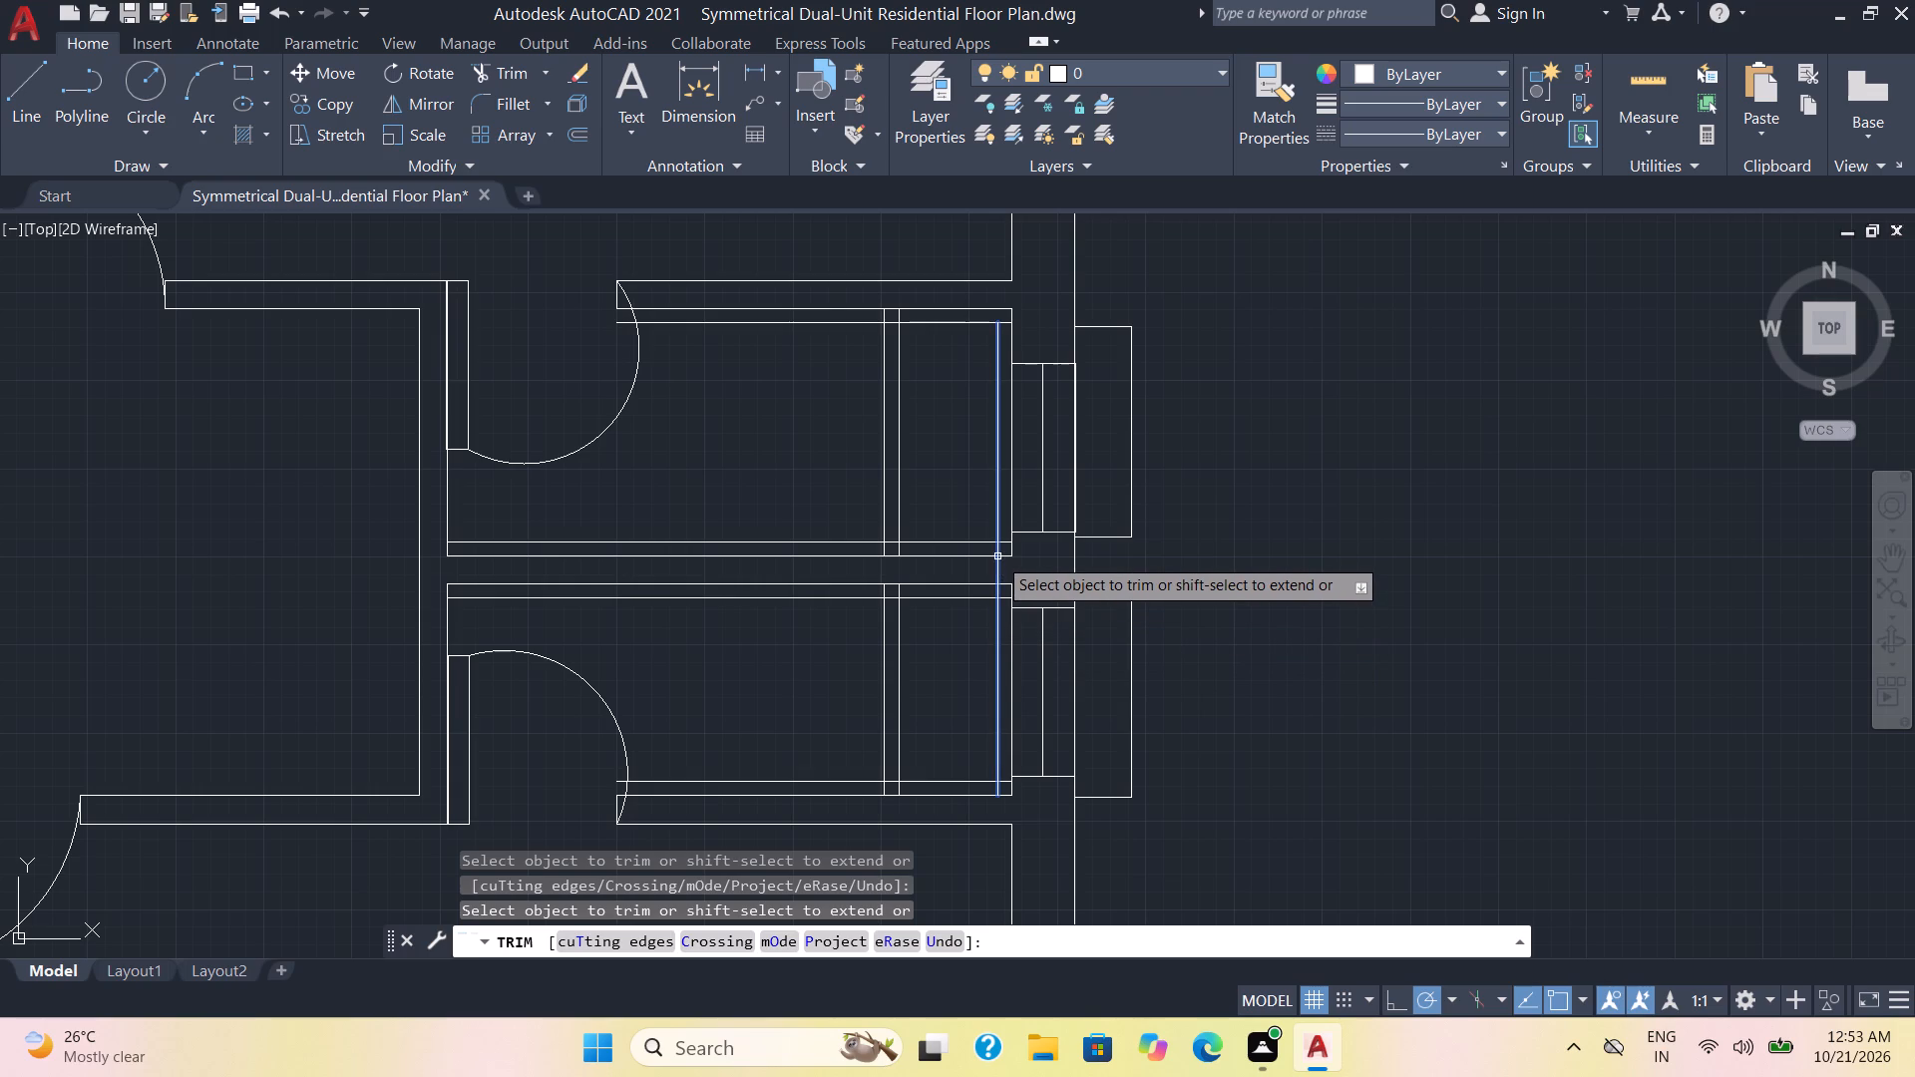
left_click(997, 556, "shift")
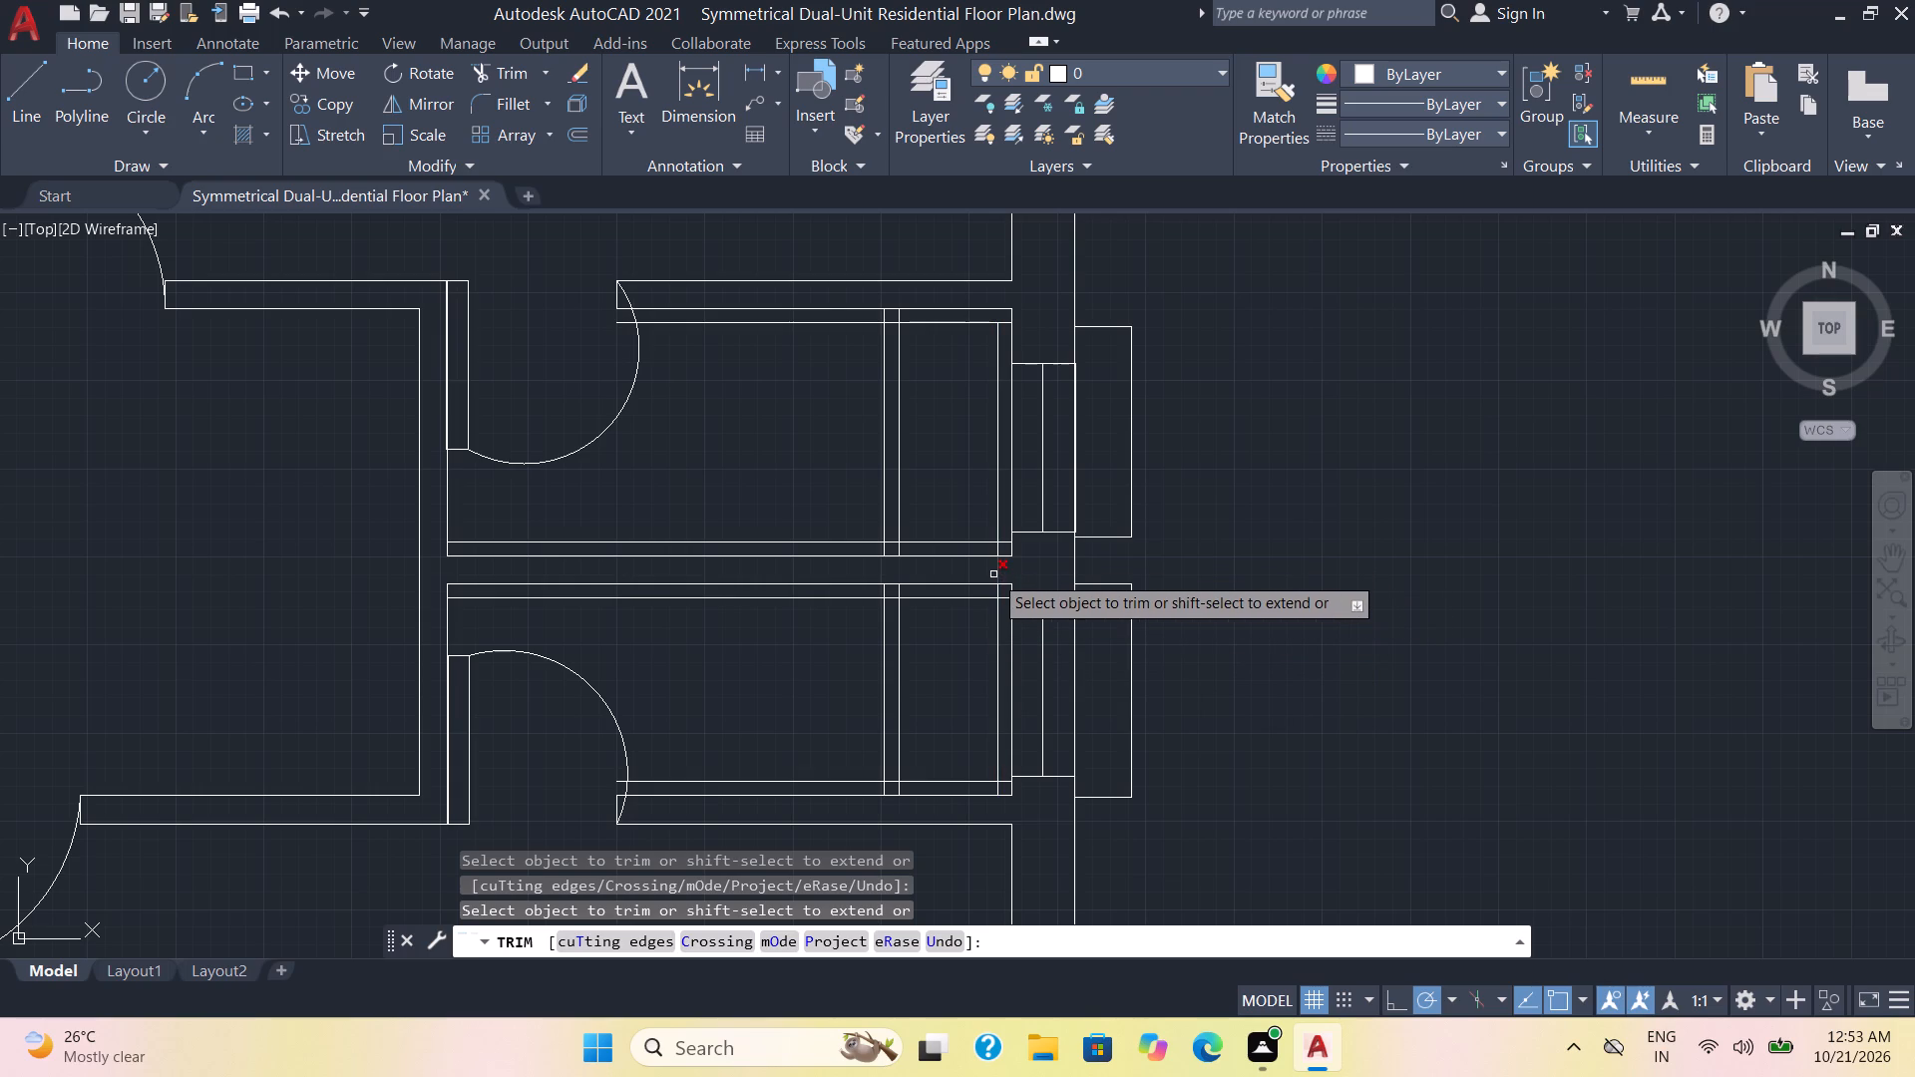
left_click(993, 573)
Trim the upper small room's border lines into a closed rectangle beside the window, removing corner overhangs and the stretches beyond the partition.
left_click(995, 546)
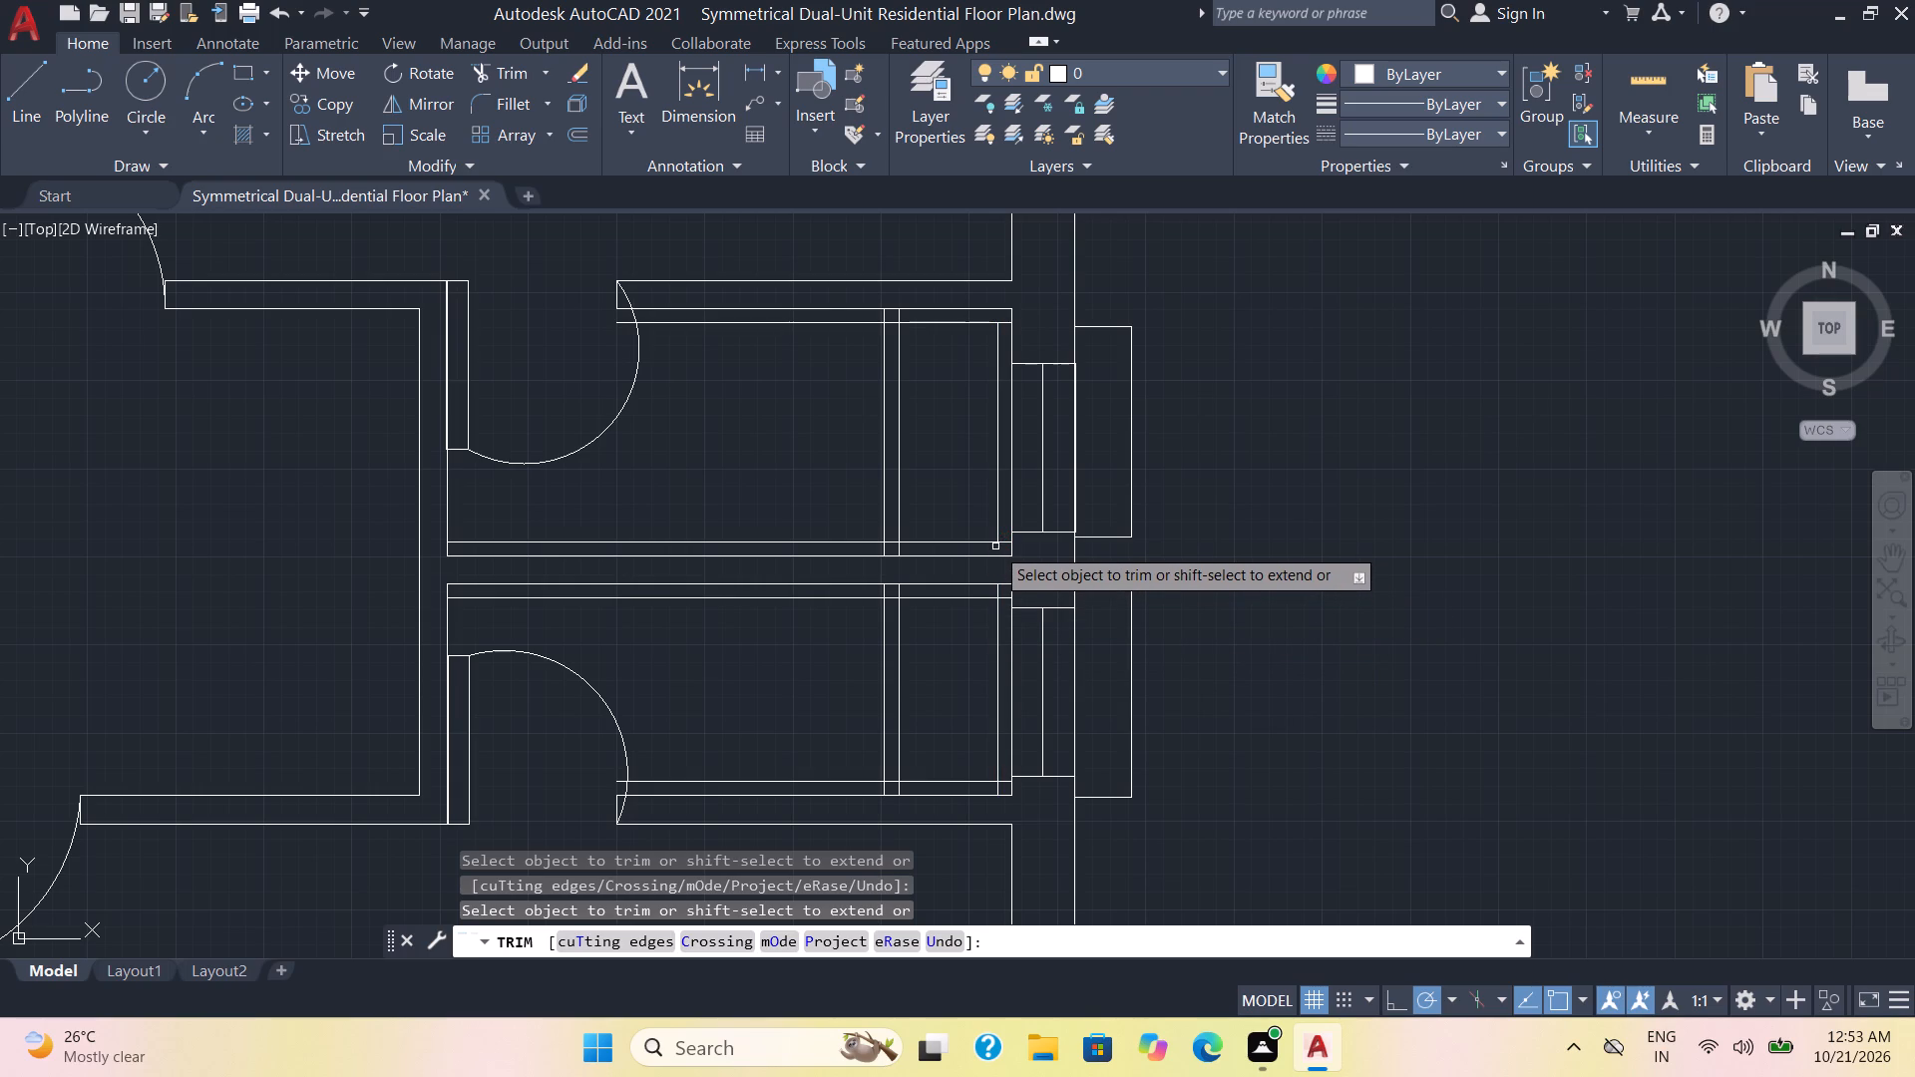
left_click(1003, 543)
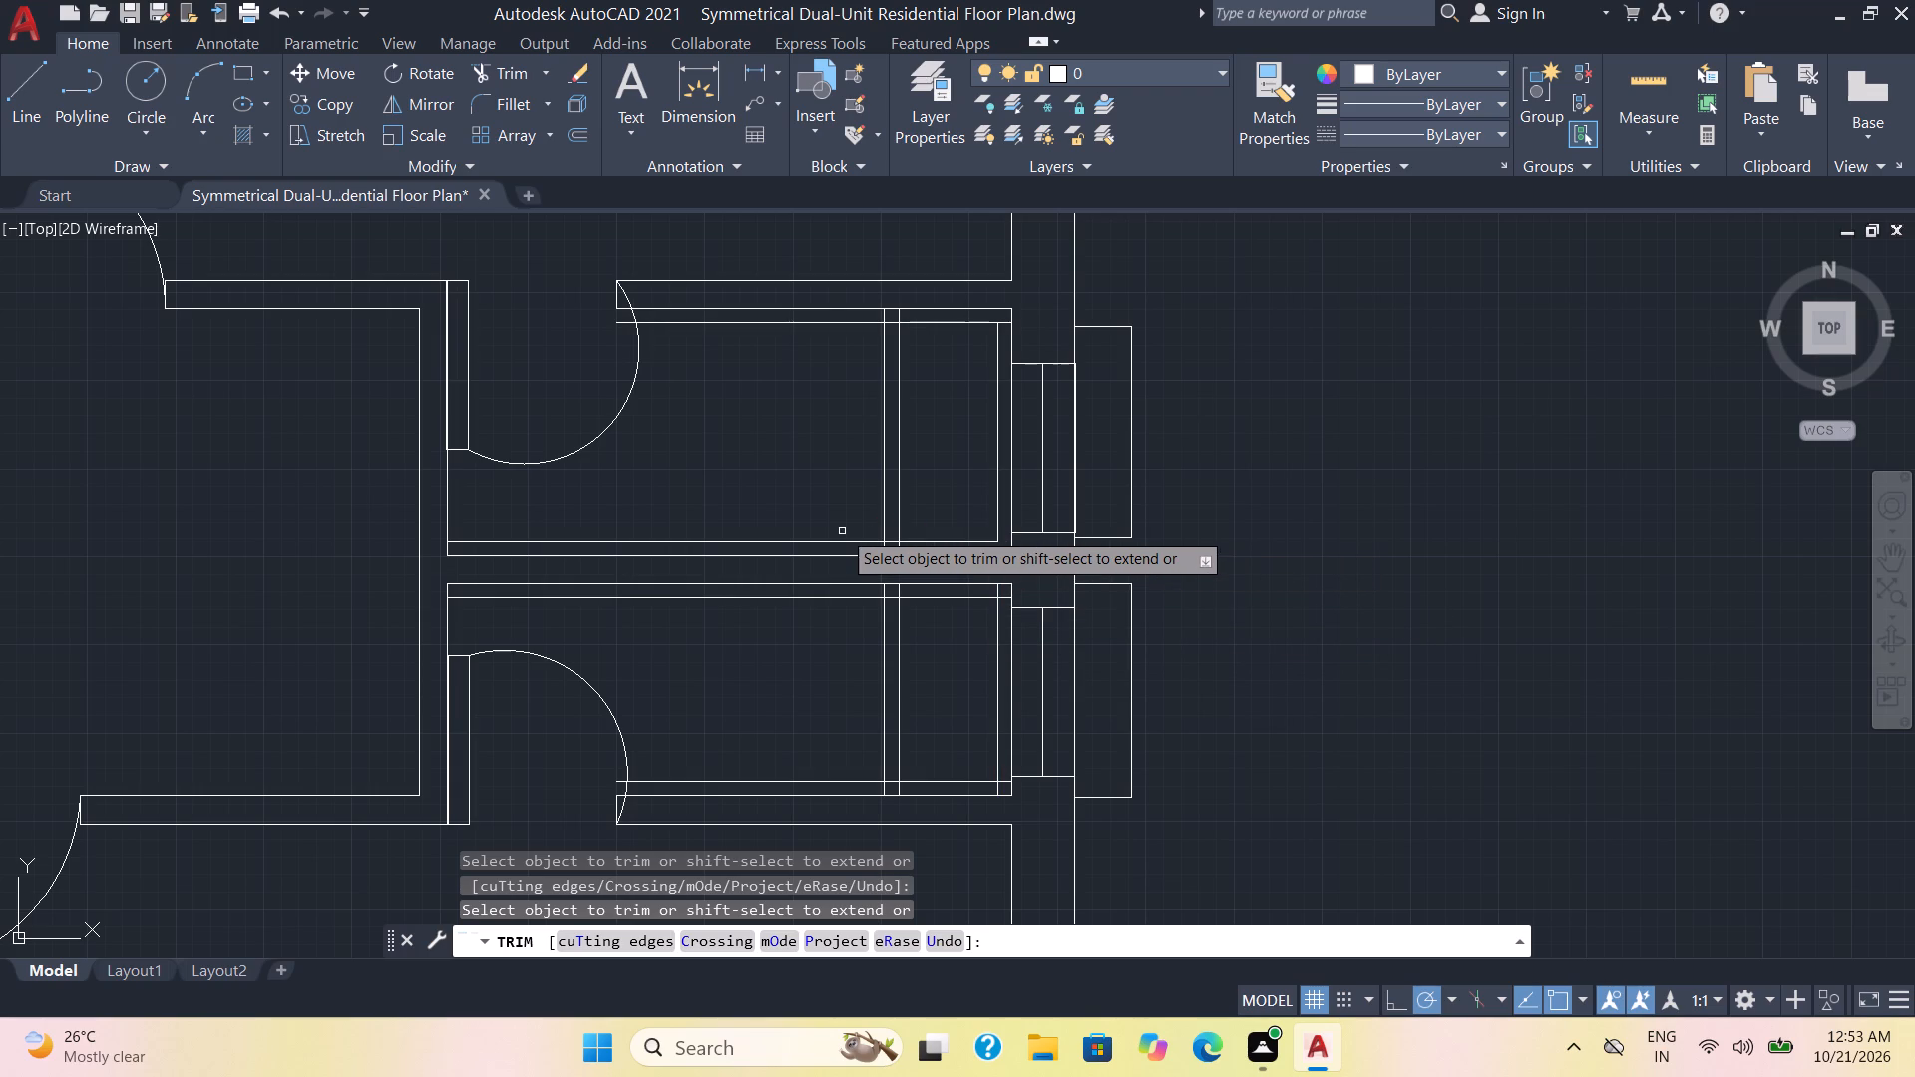
left_click(834, 543)
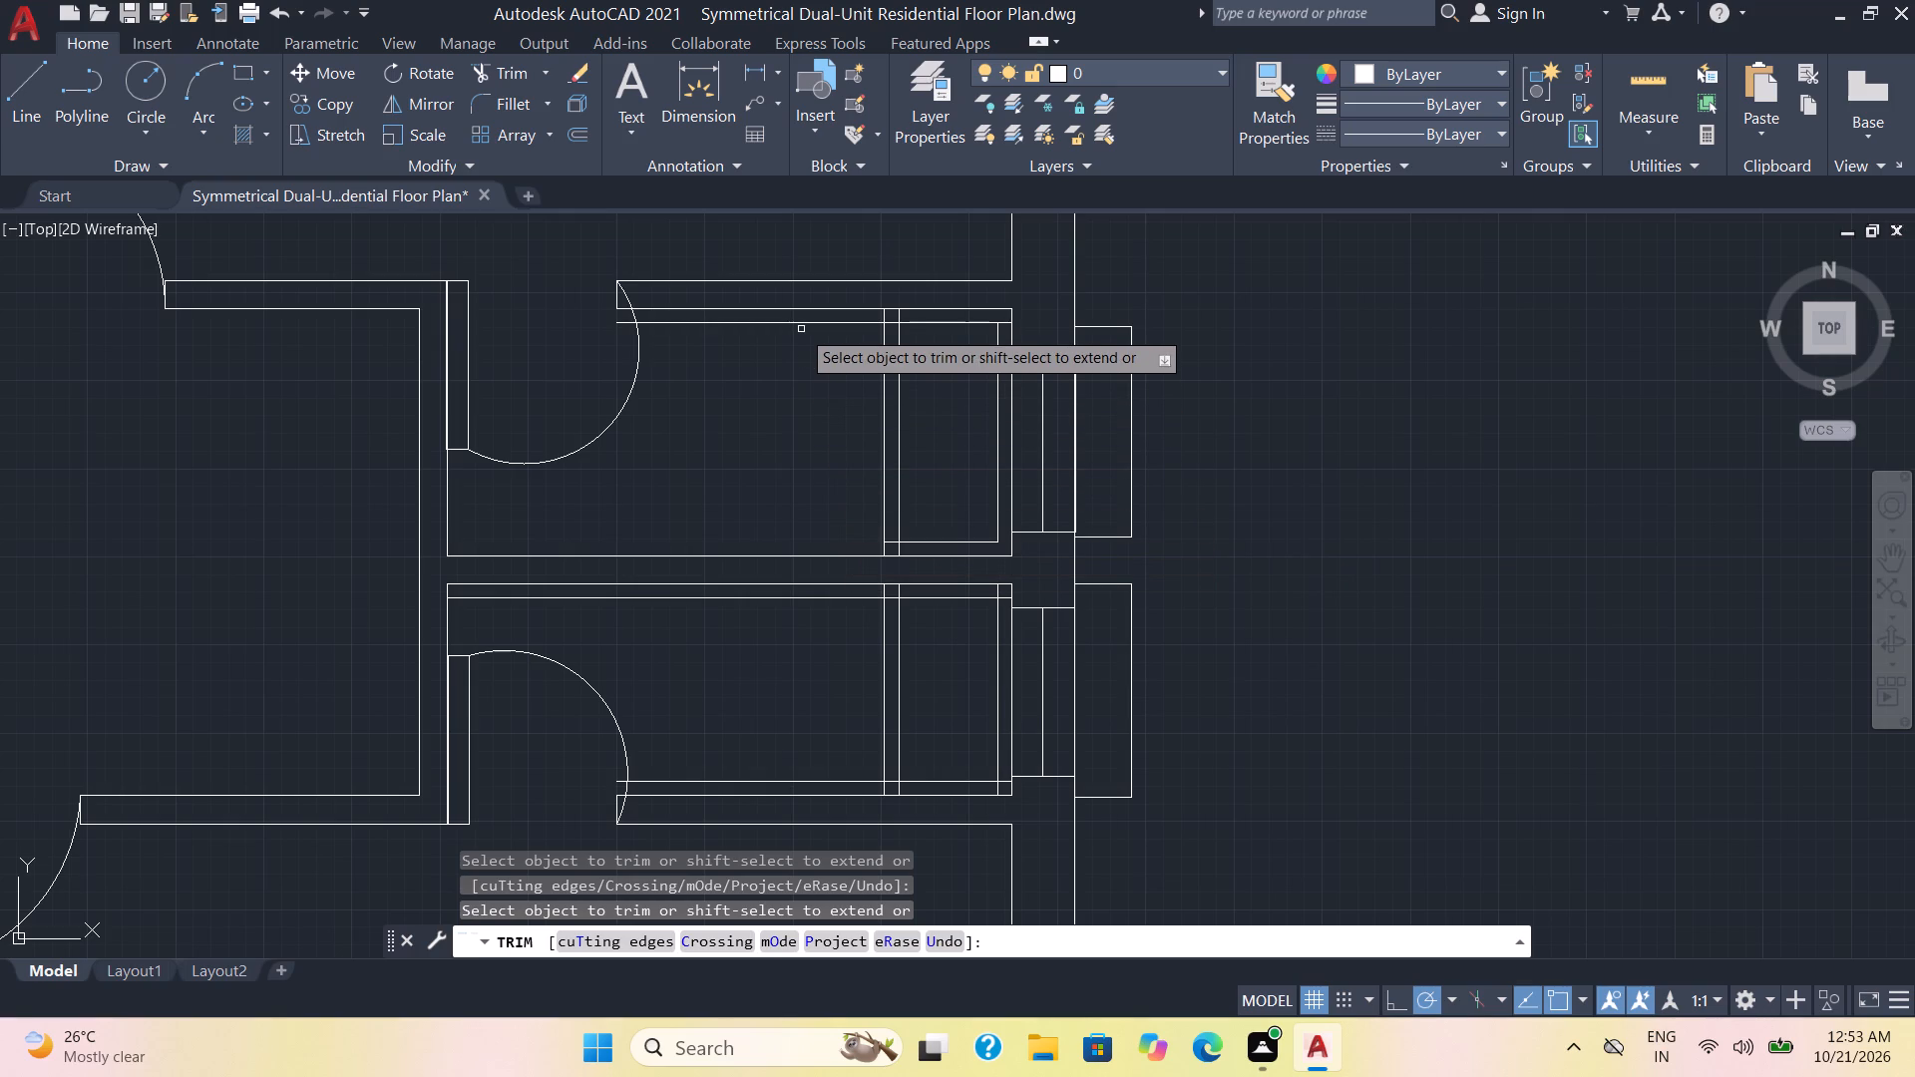
left_click(806, 322)
left_click(621, 321)
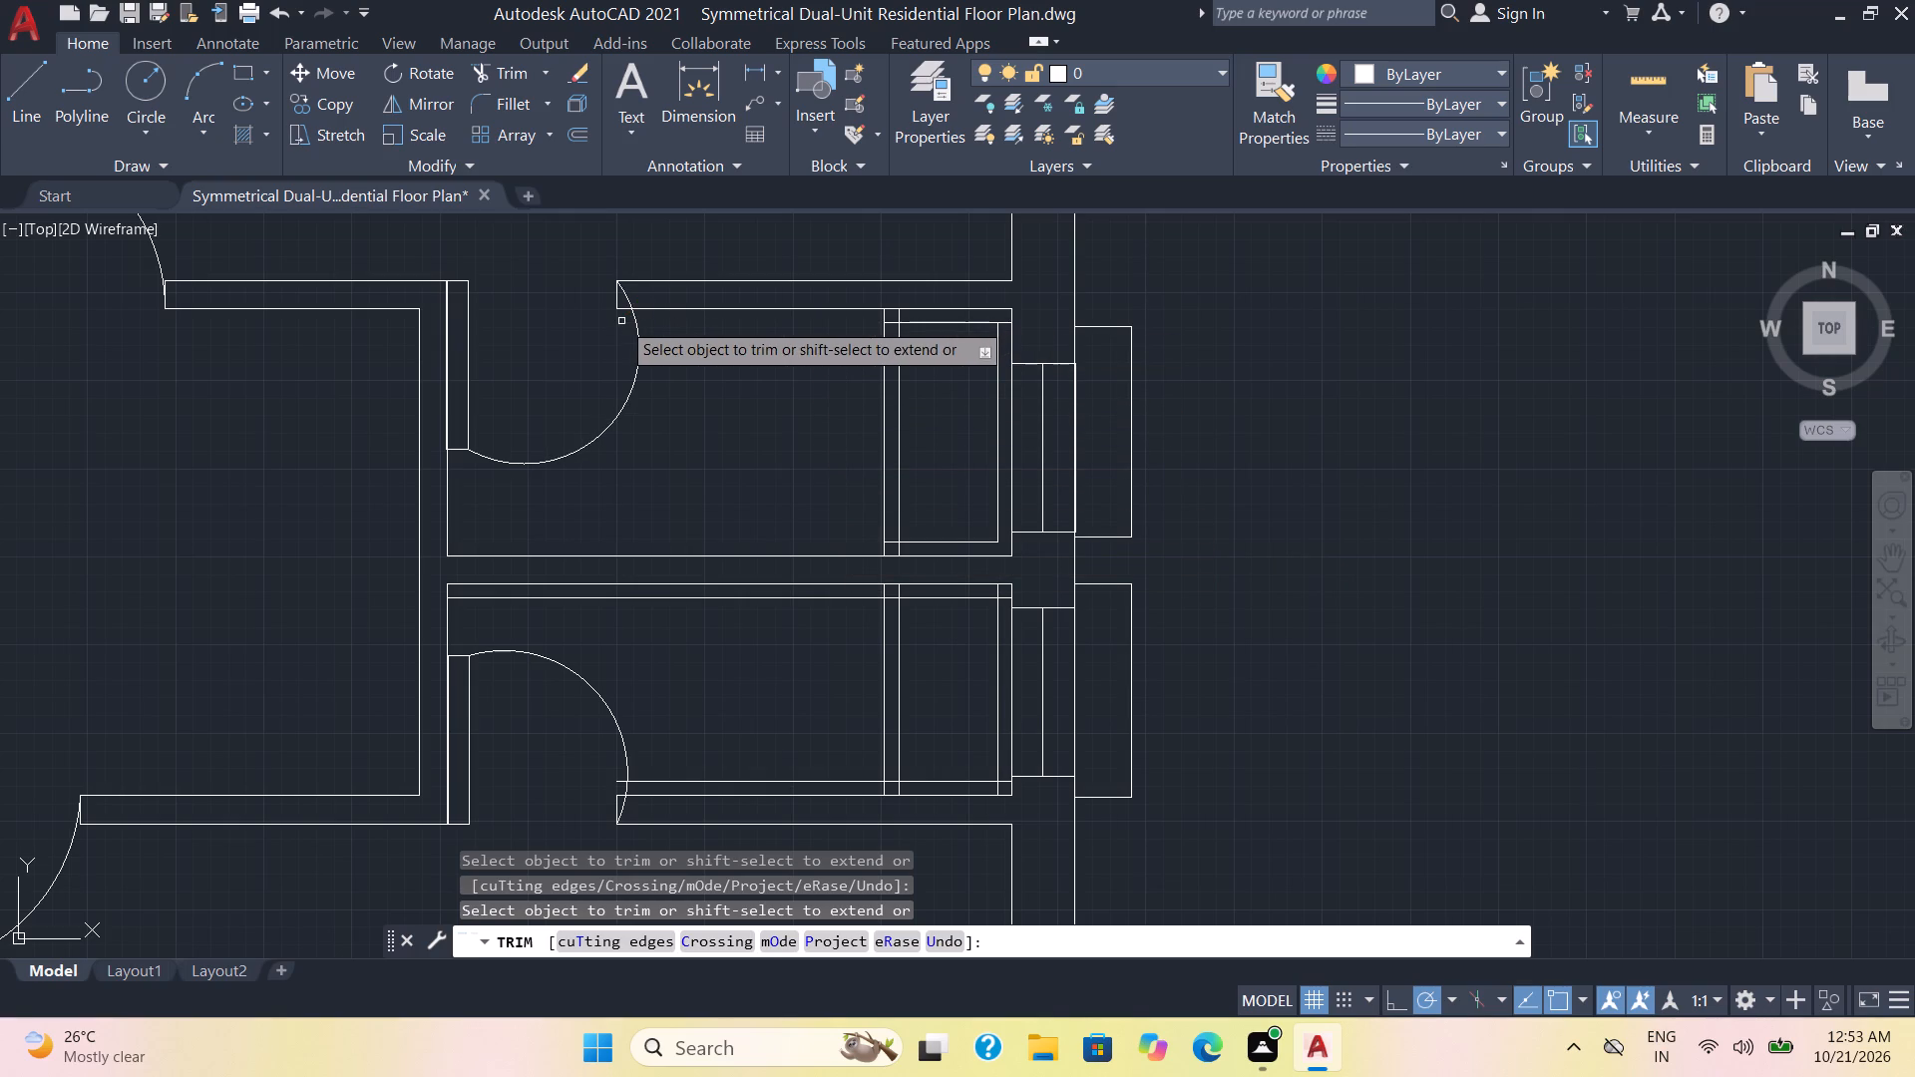
left_click(893, 324)
left_click(899, 315)
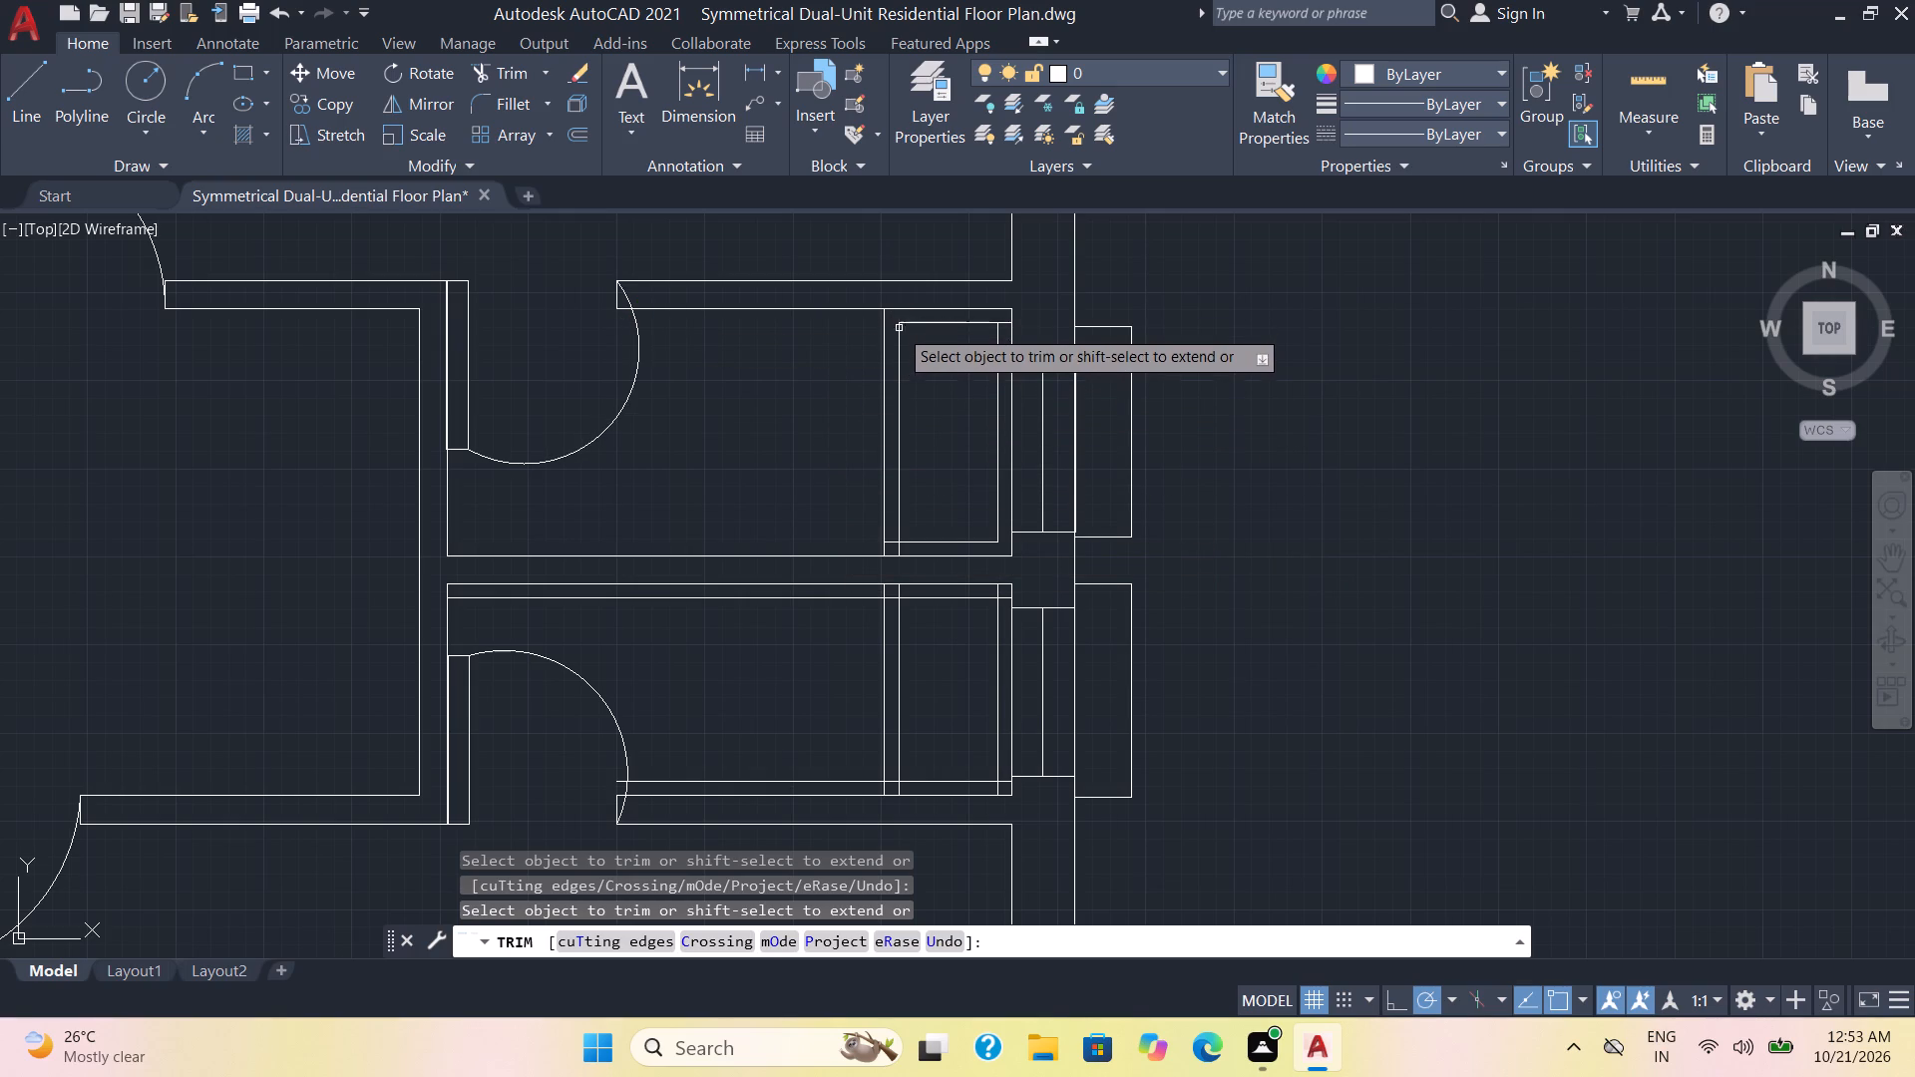
left_click(893, 541)
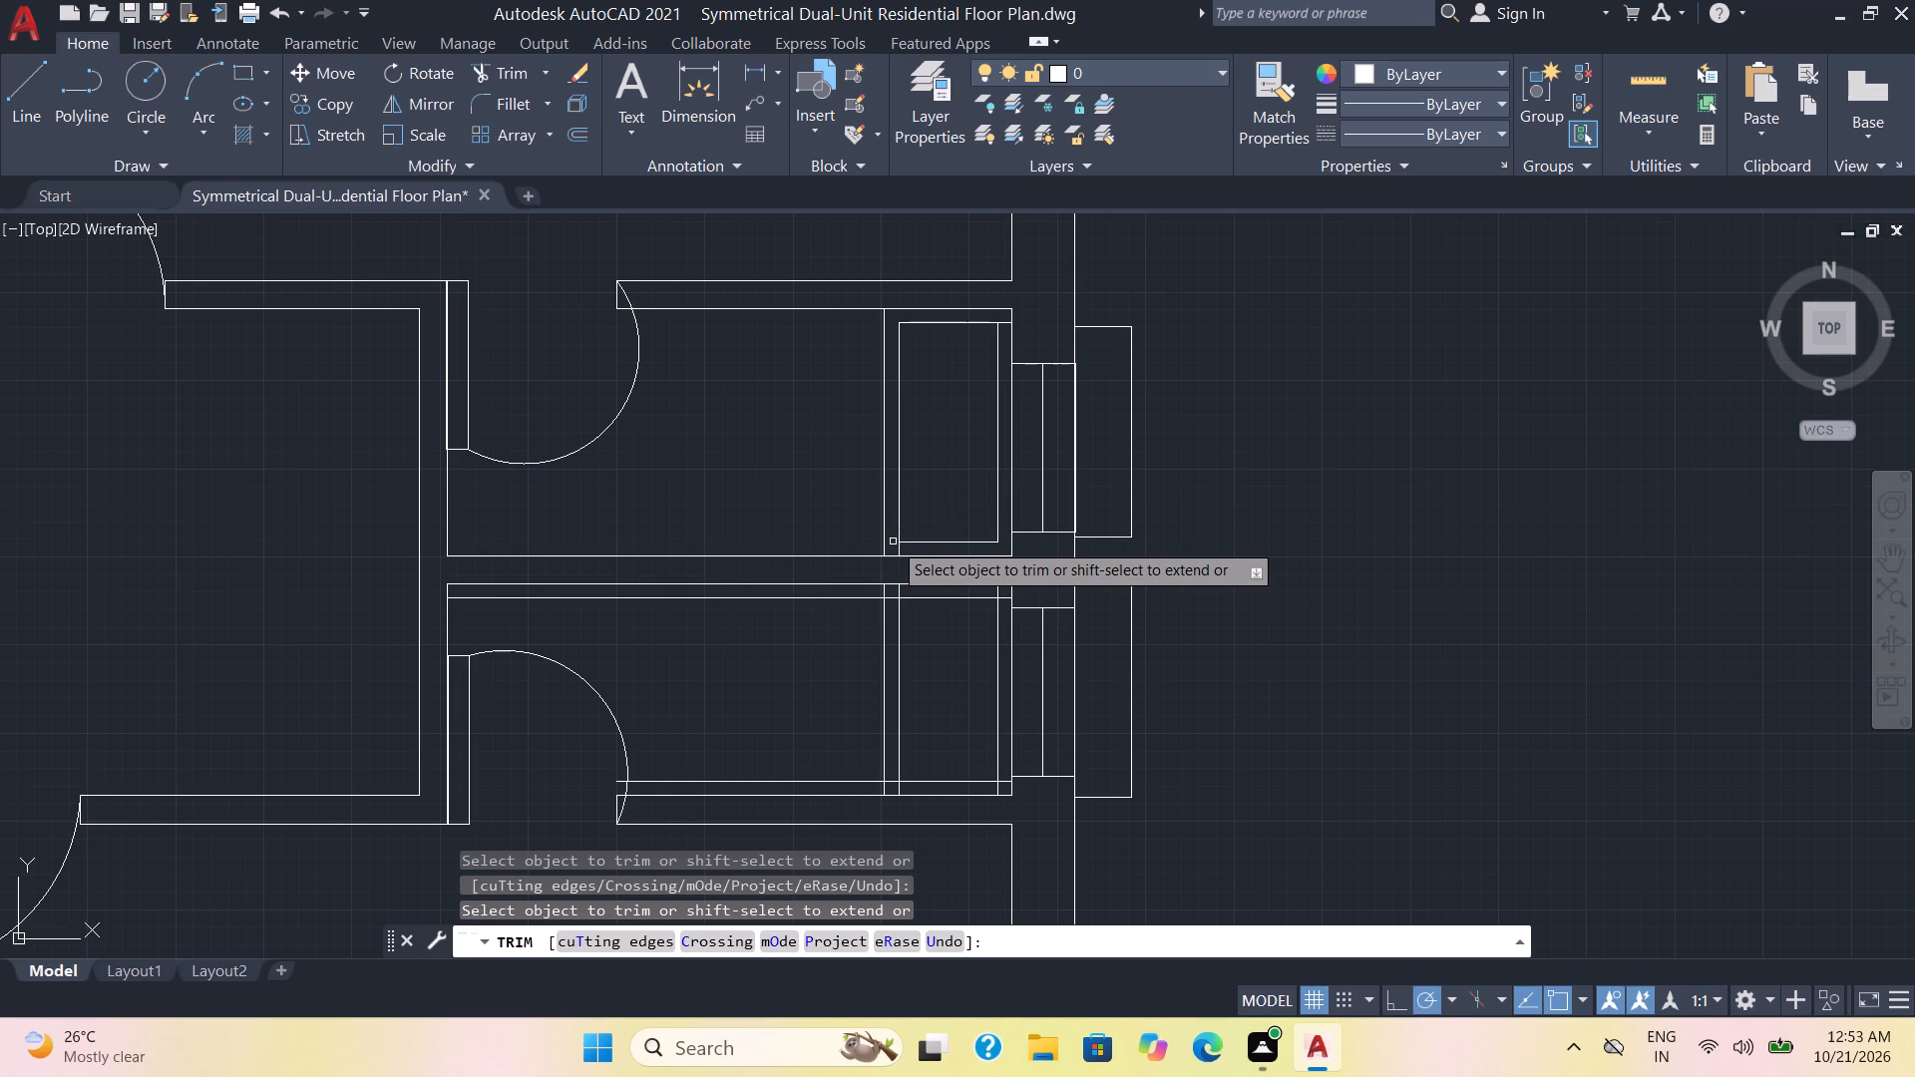
left_click(899, 549)
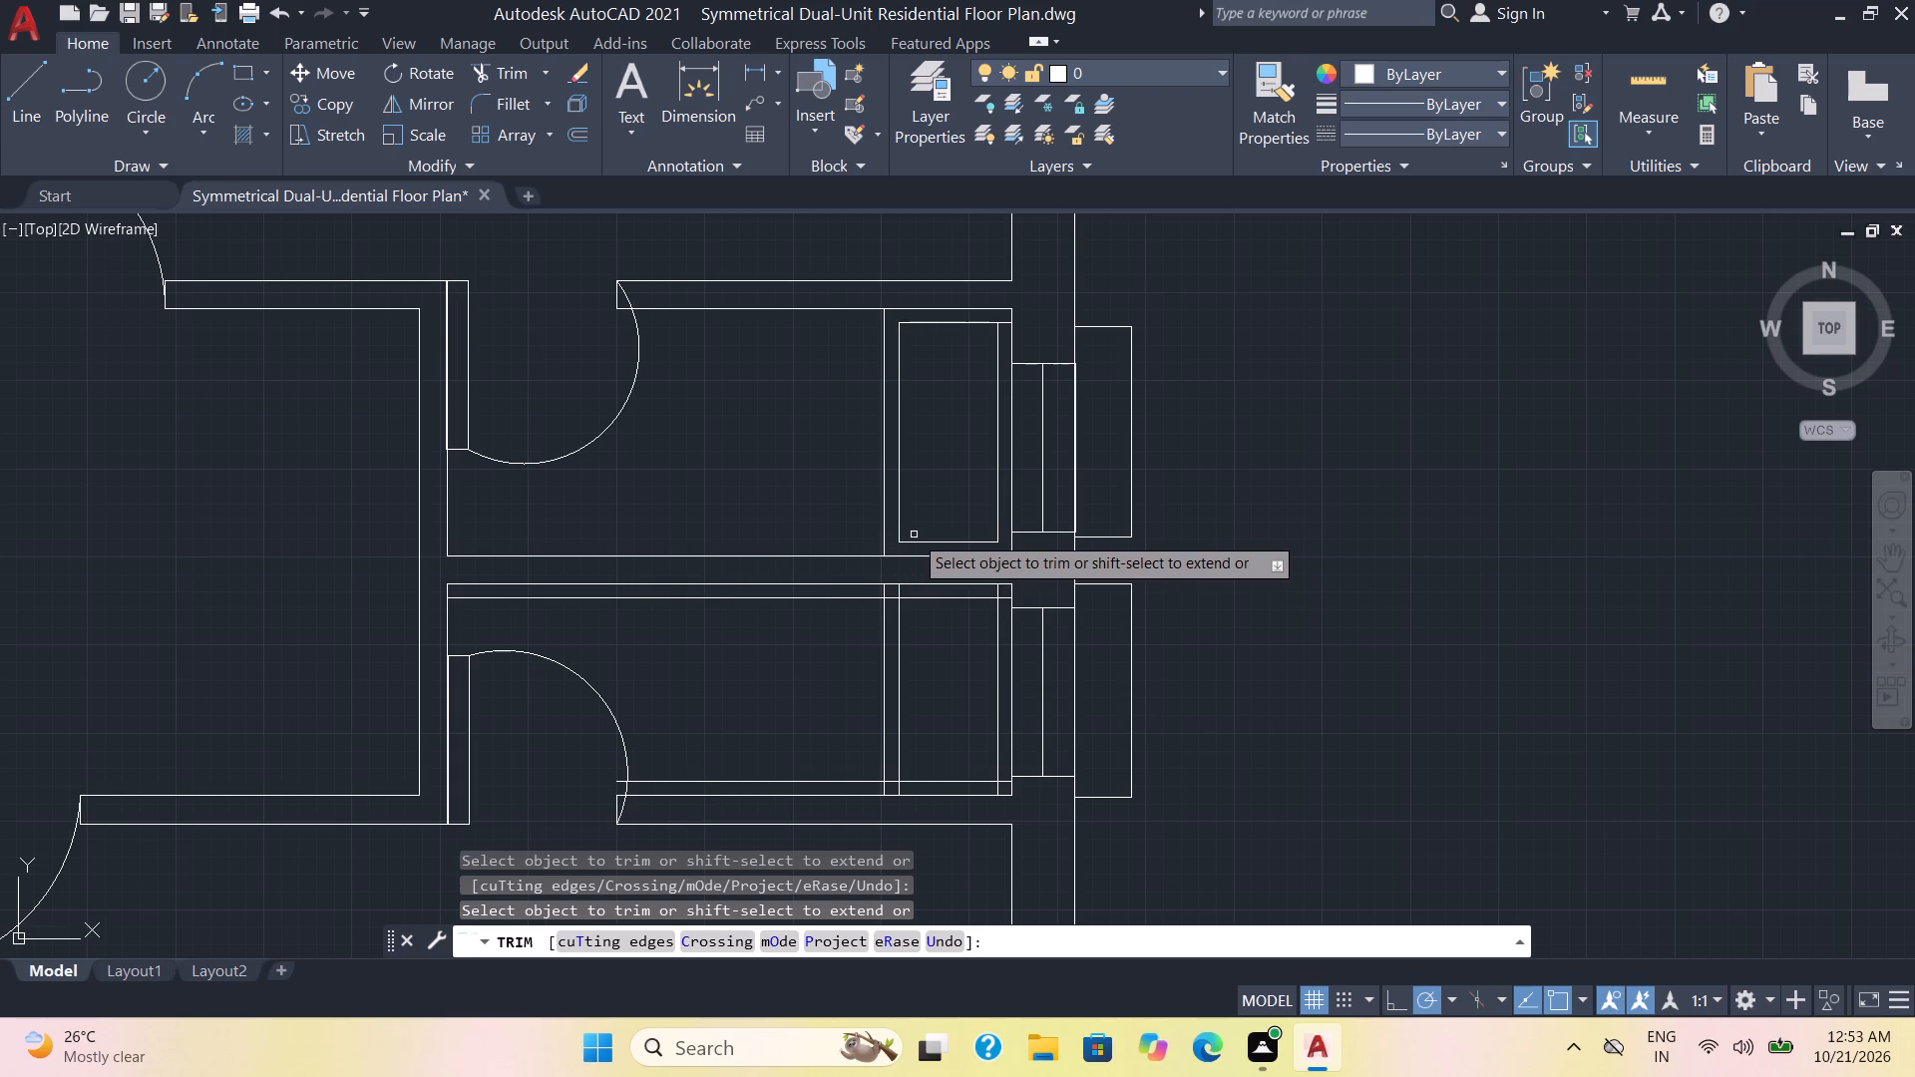
left_click(1005, 323)
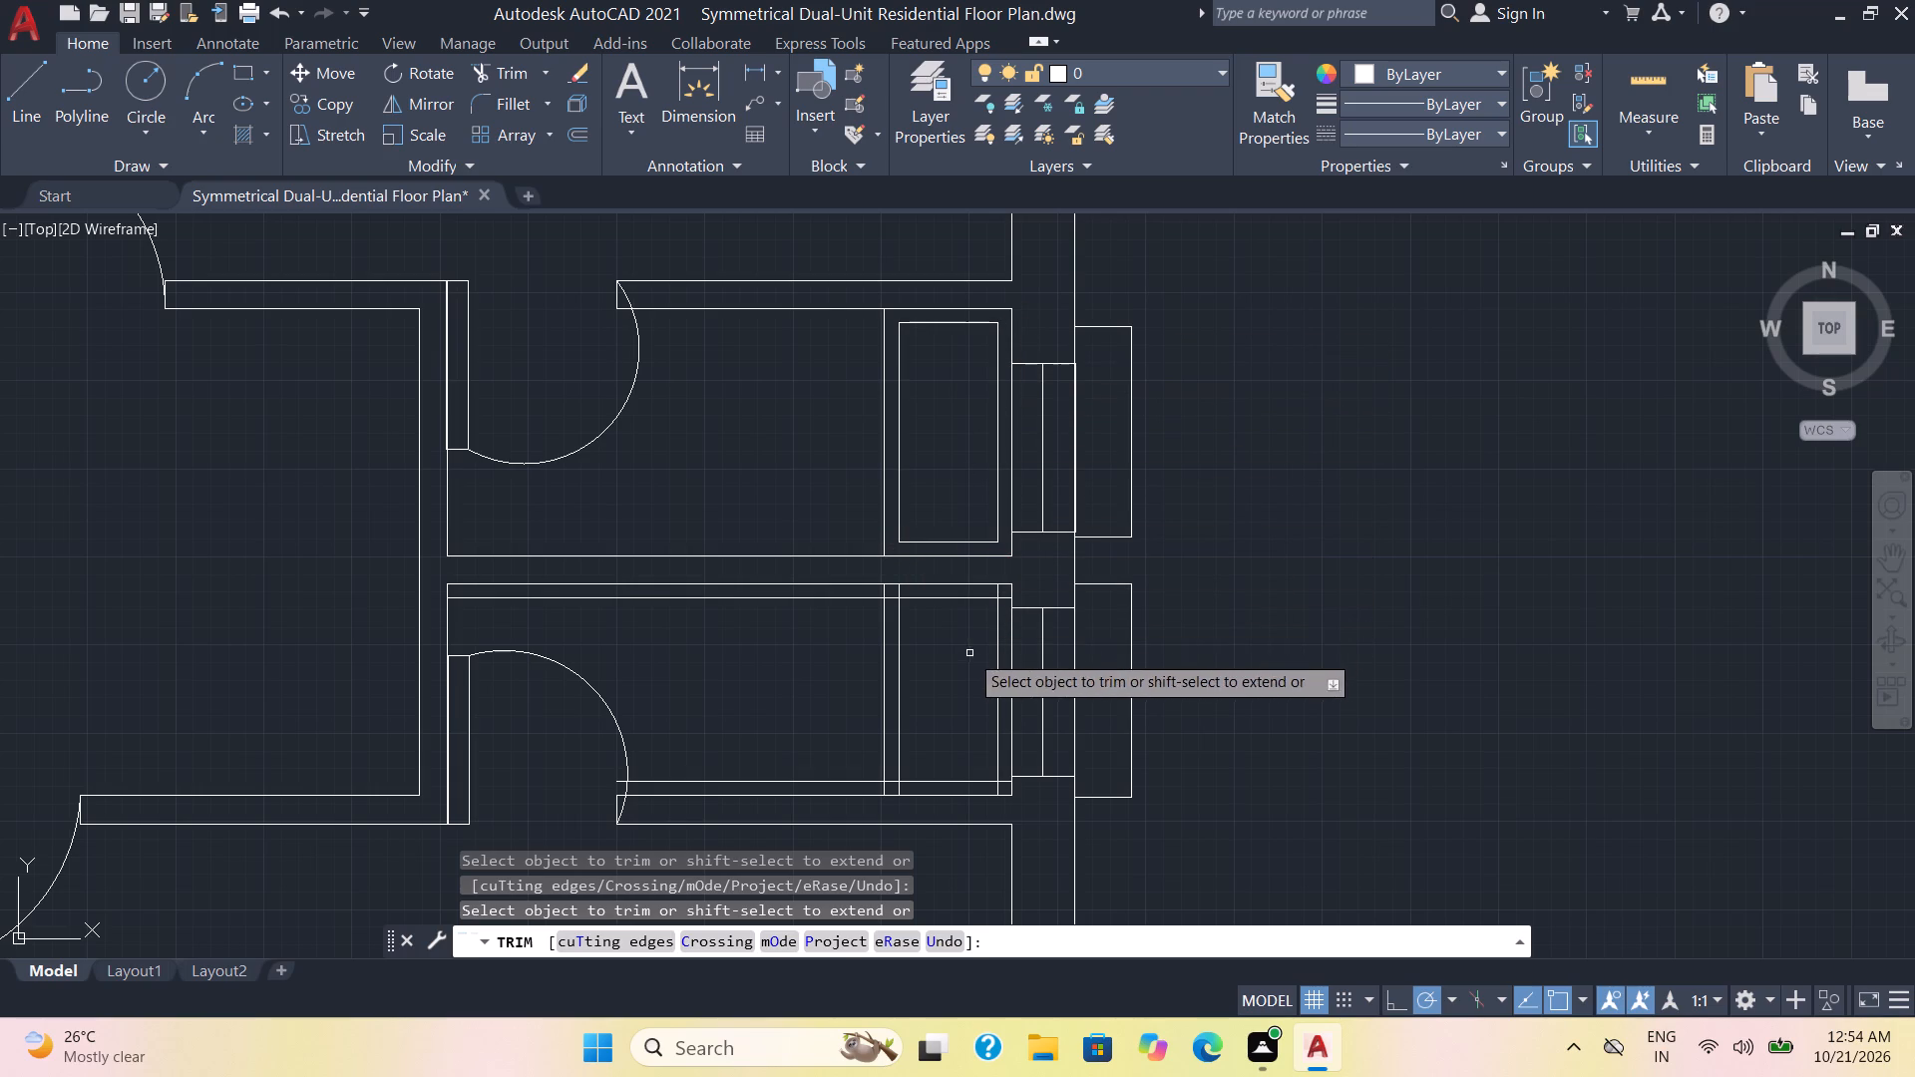
Trim the lower small room's top border line and side lines, removing the corner overhangs and the stretch beyond the partition.
middle_click_drag(968, 655, 986, 550)
scroll(942, 507, "up", 1)
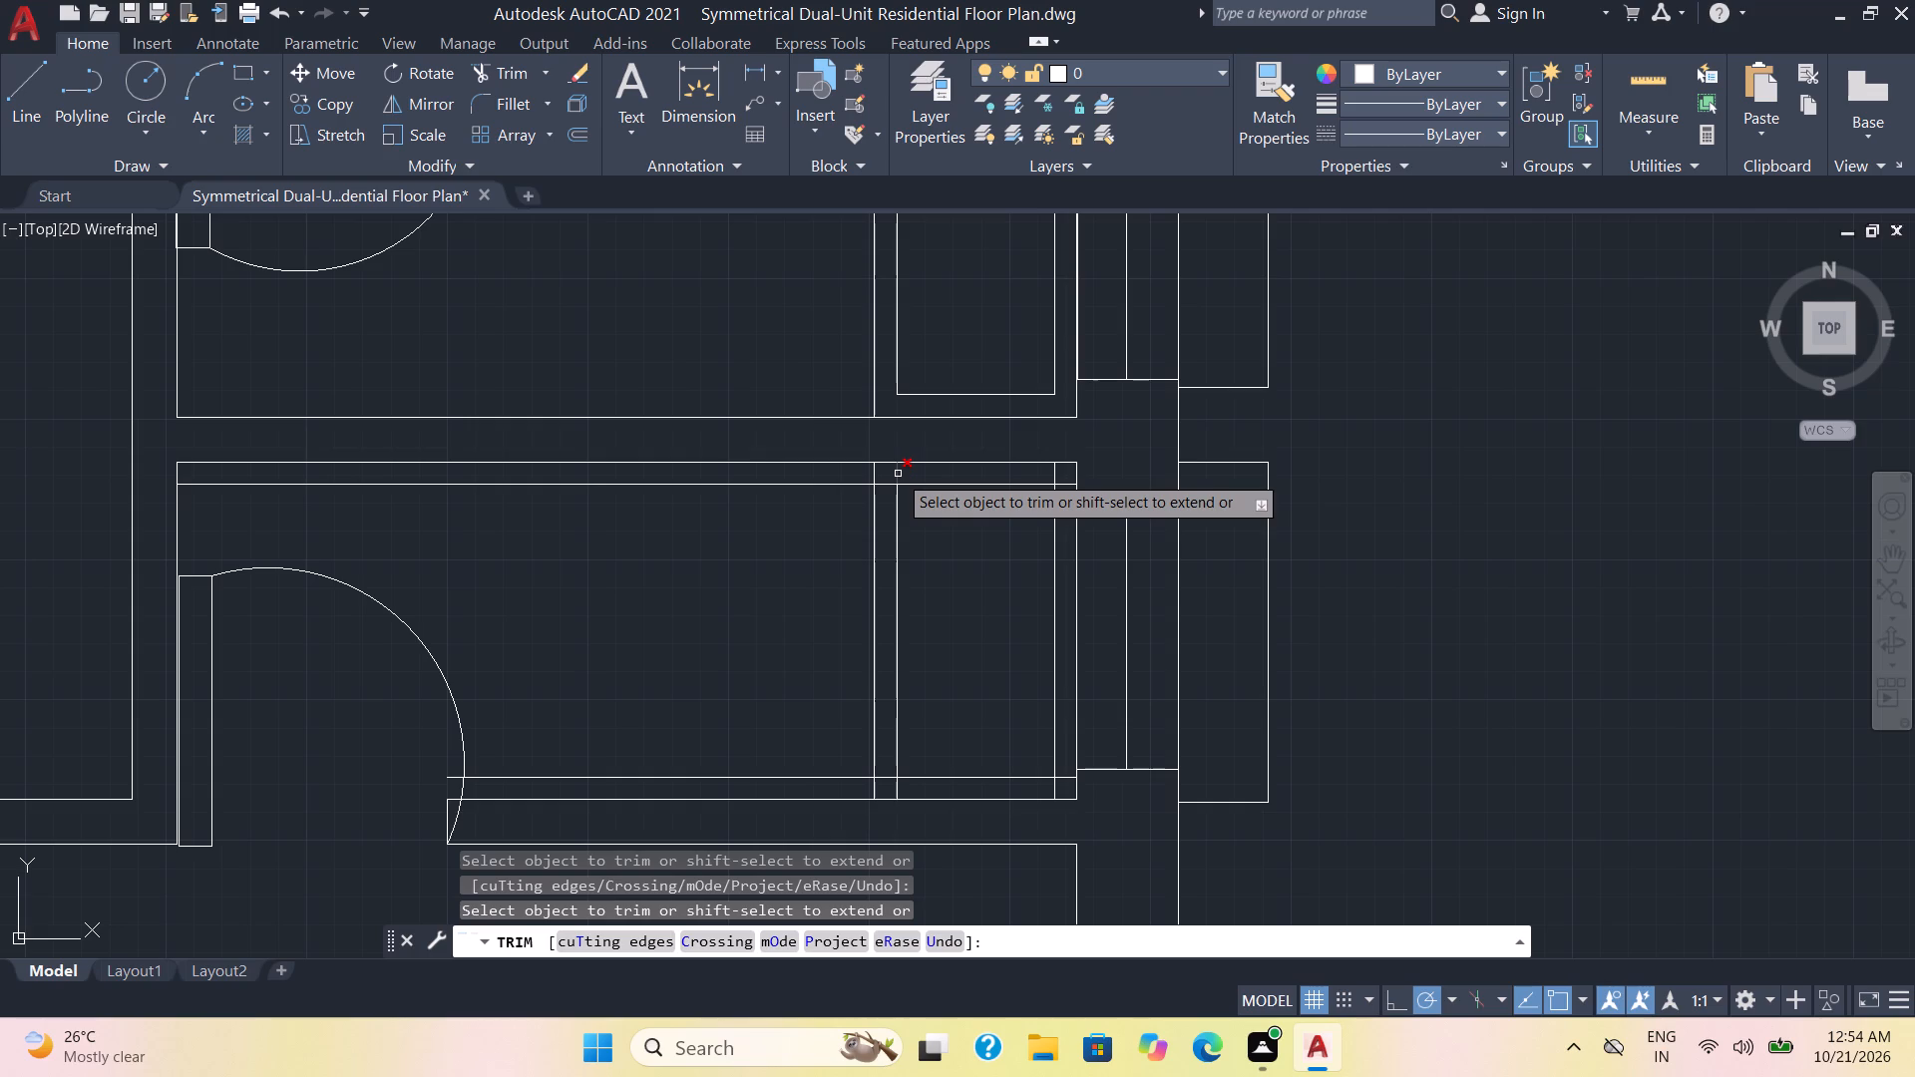
left_click(898, 474)
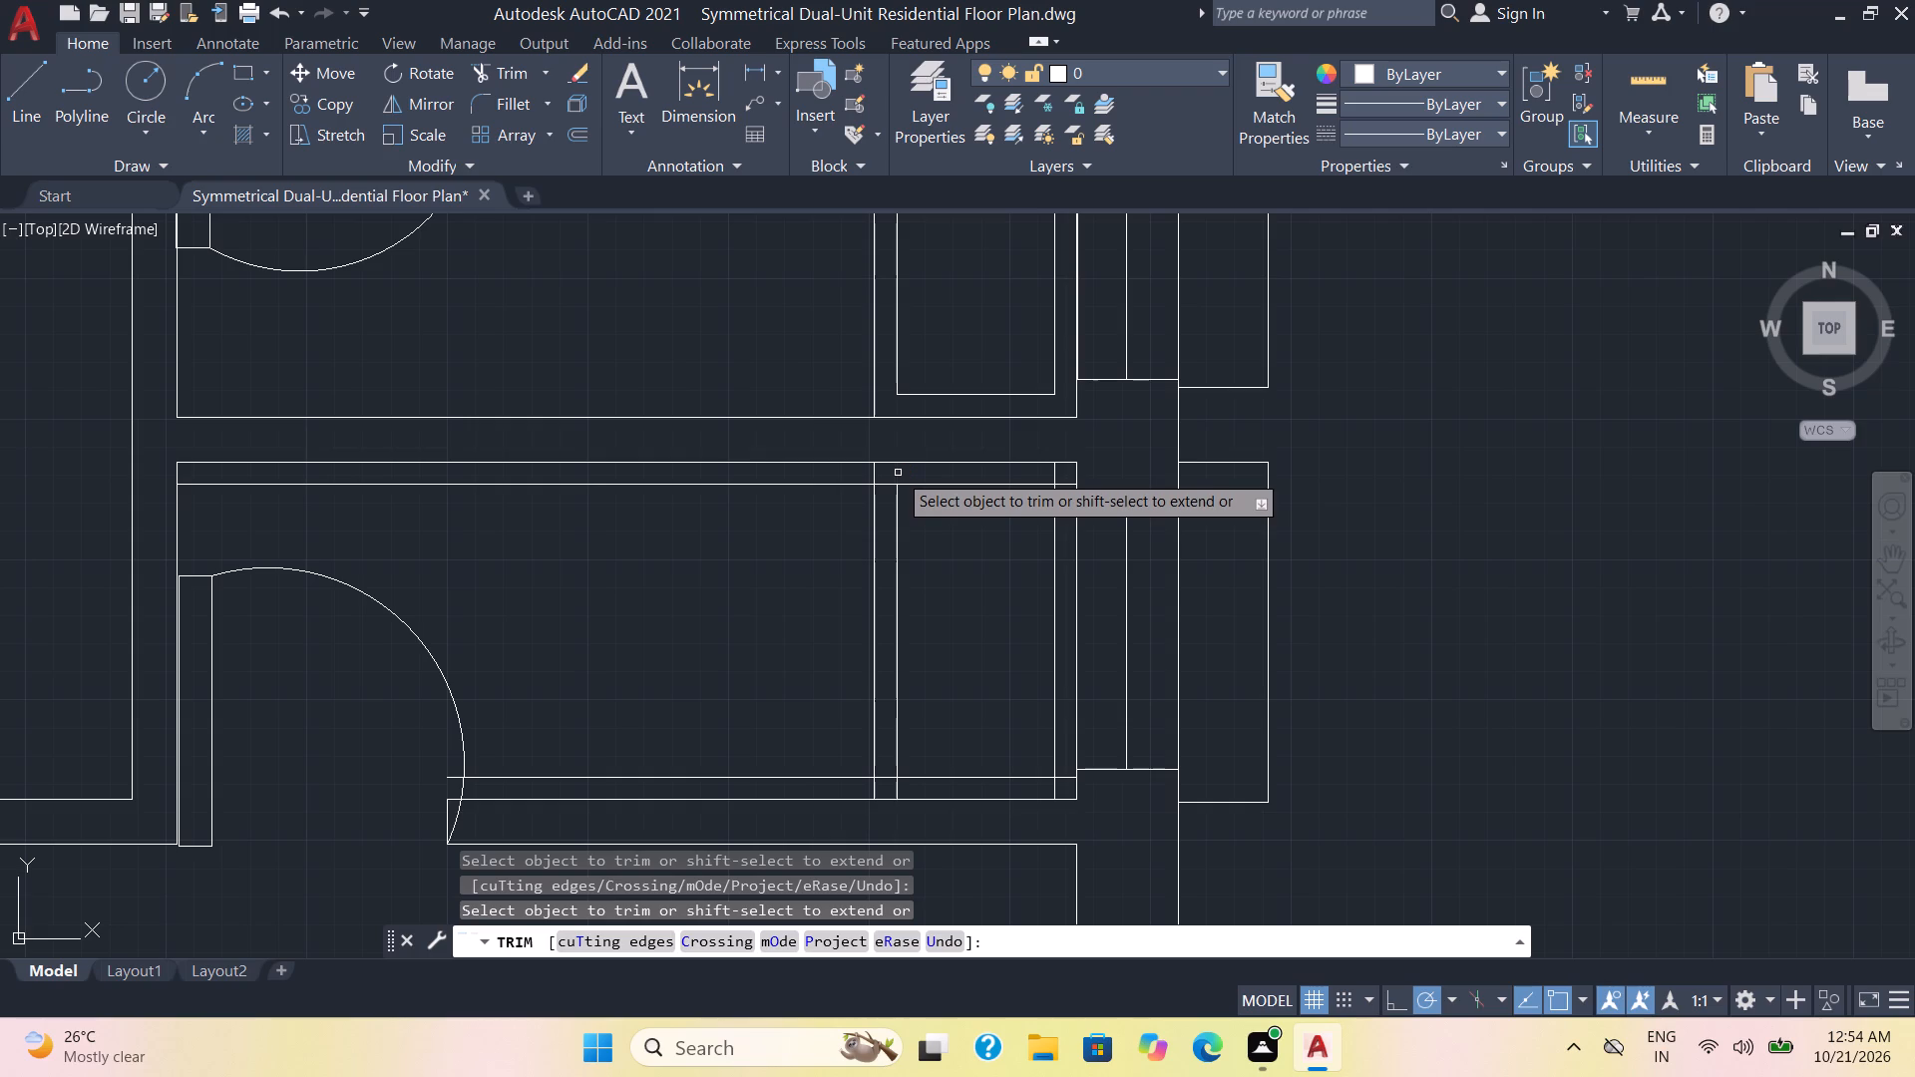
left_click(873, 475)
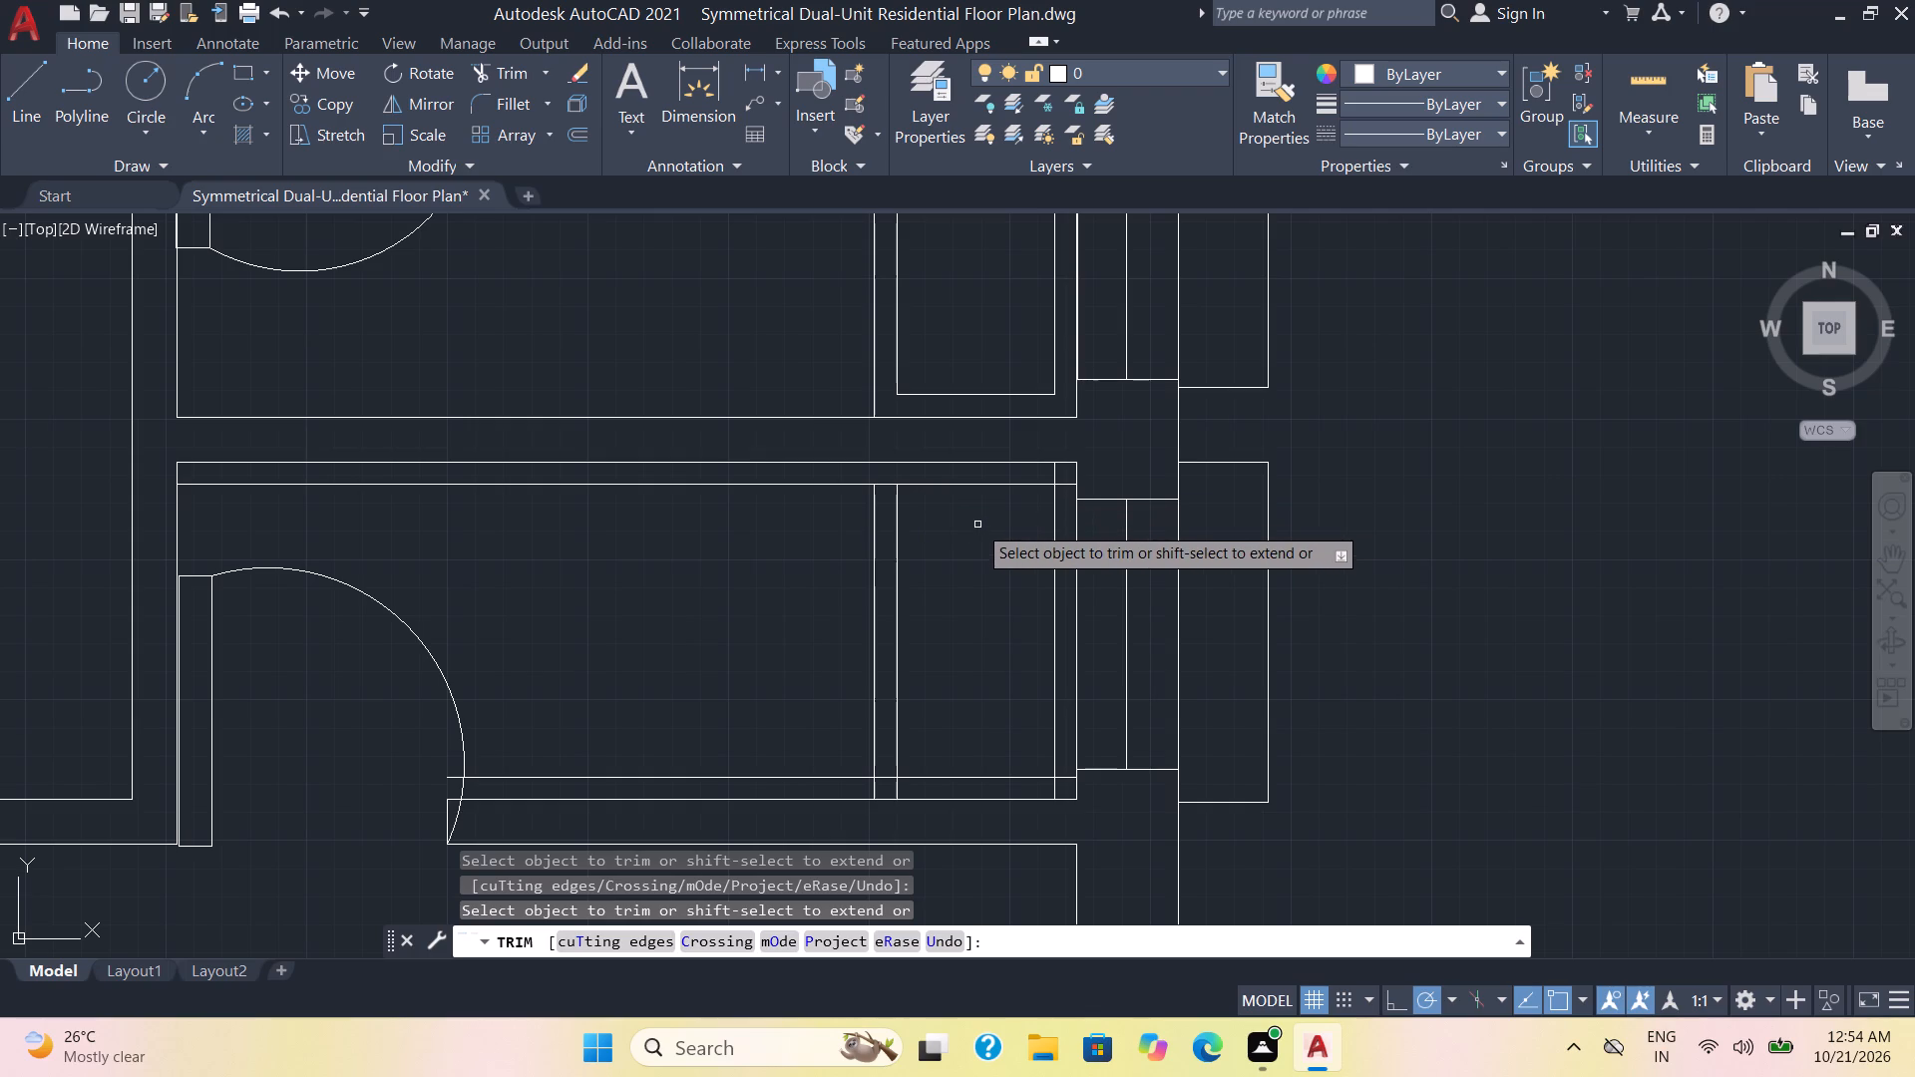
left_click(885, 484)
left_click(1065, 485)
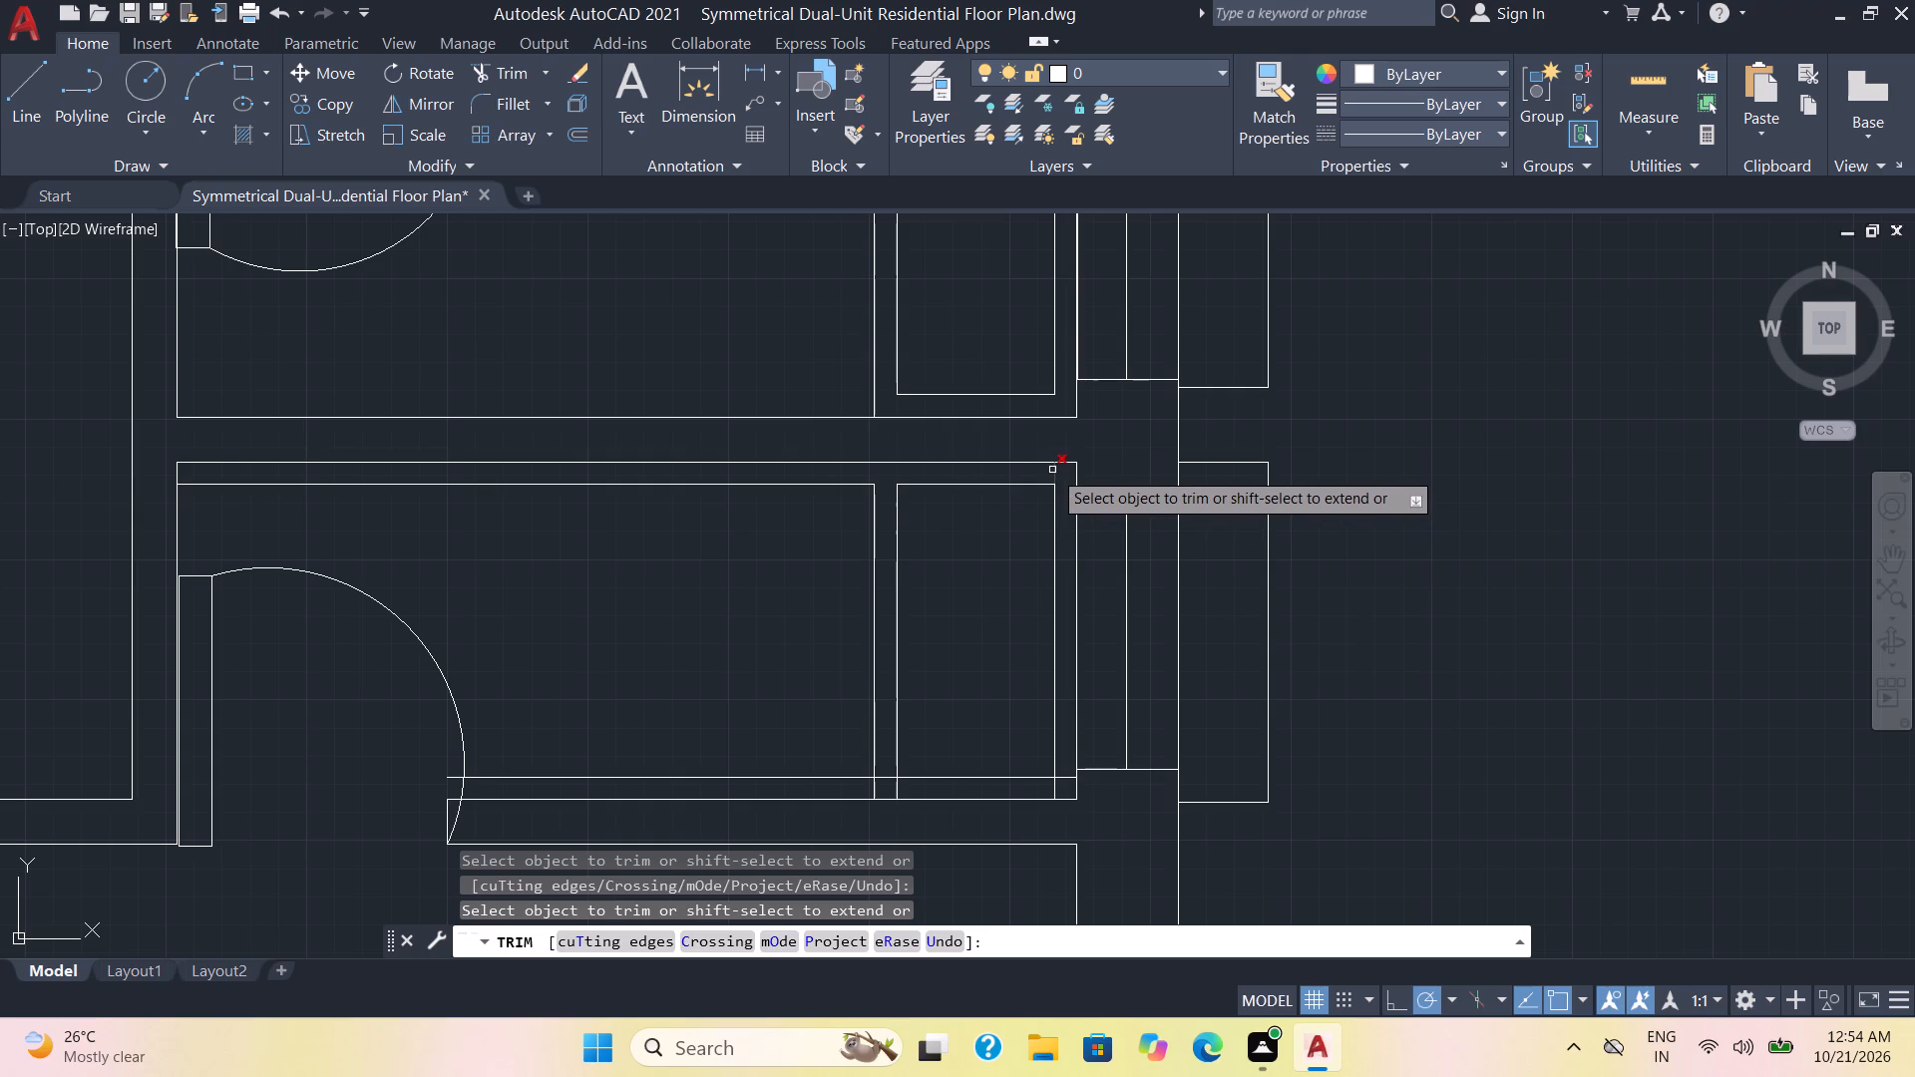
scroll(1052, 470, "down", 1)
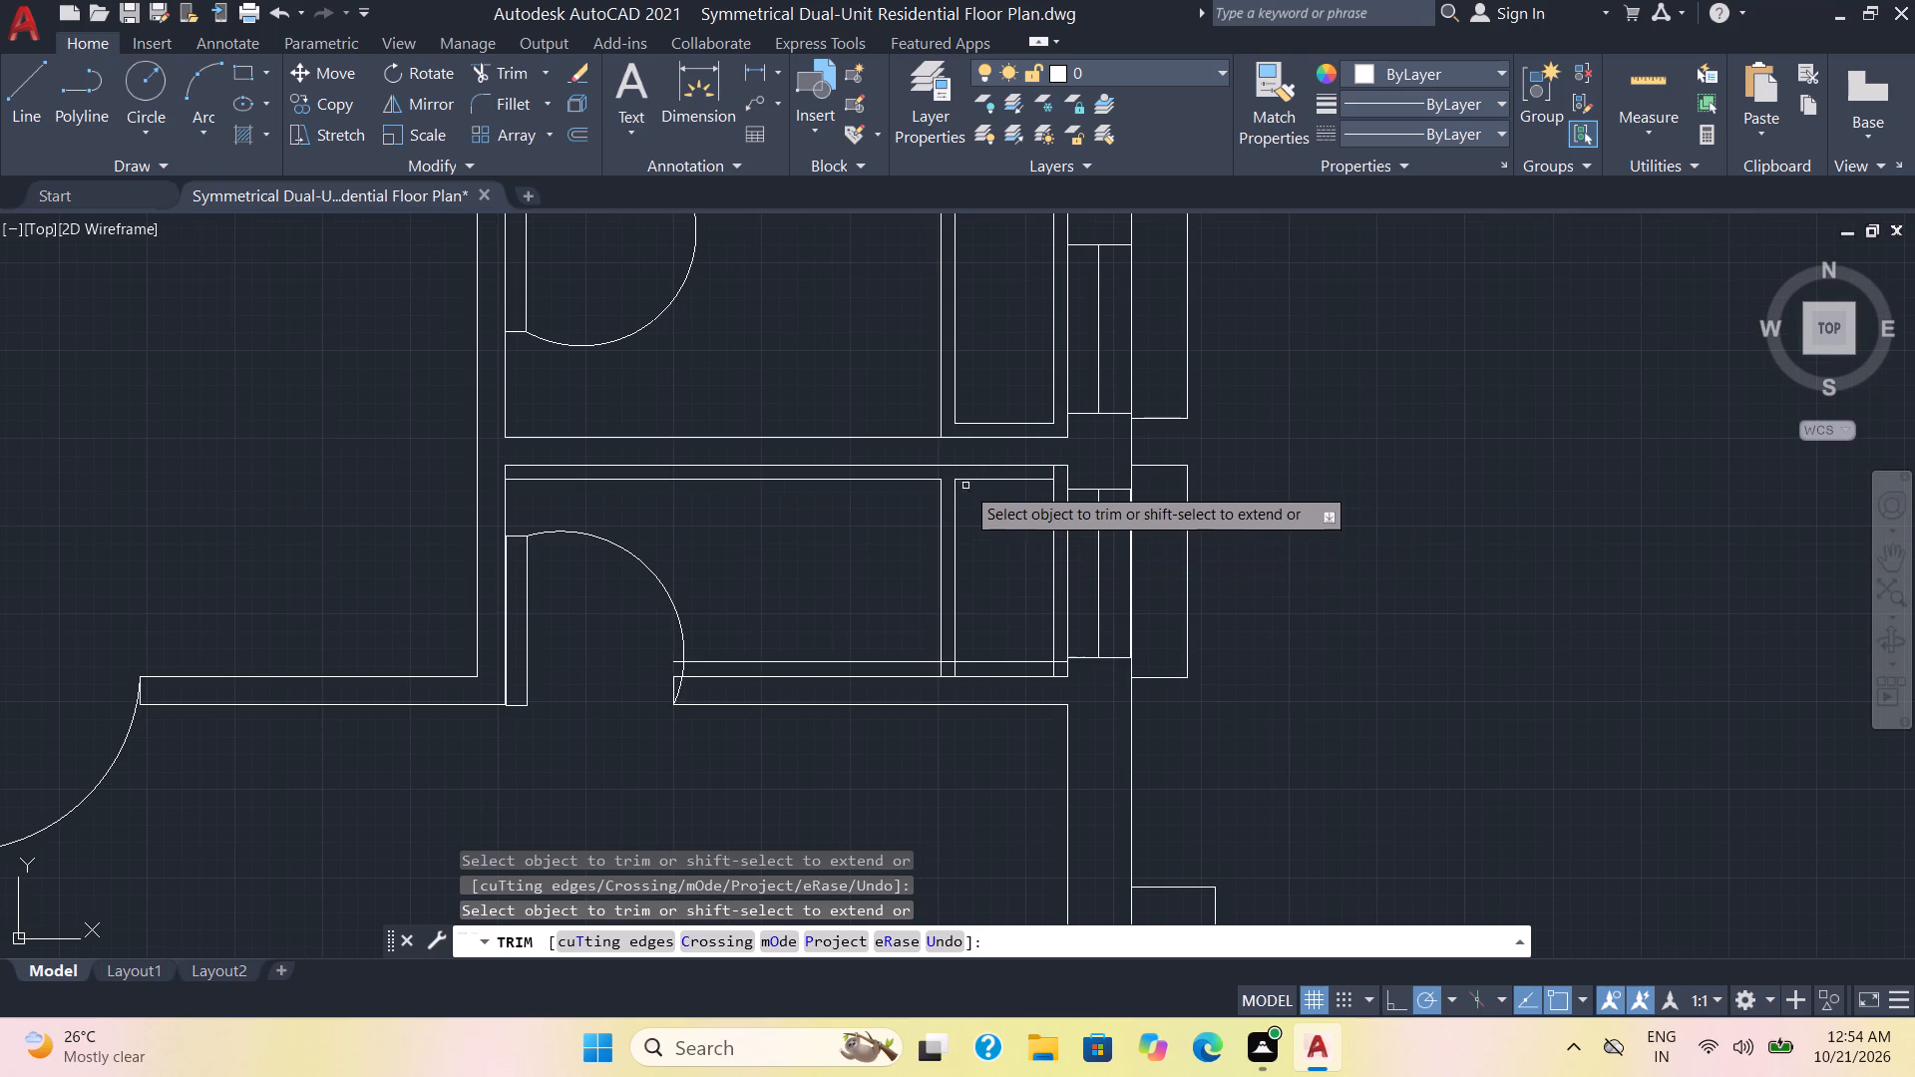
left_click(975, 480, "shift")
left_click(1004, 478, "shift")
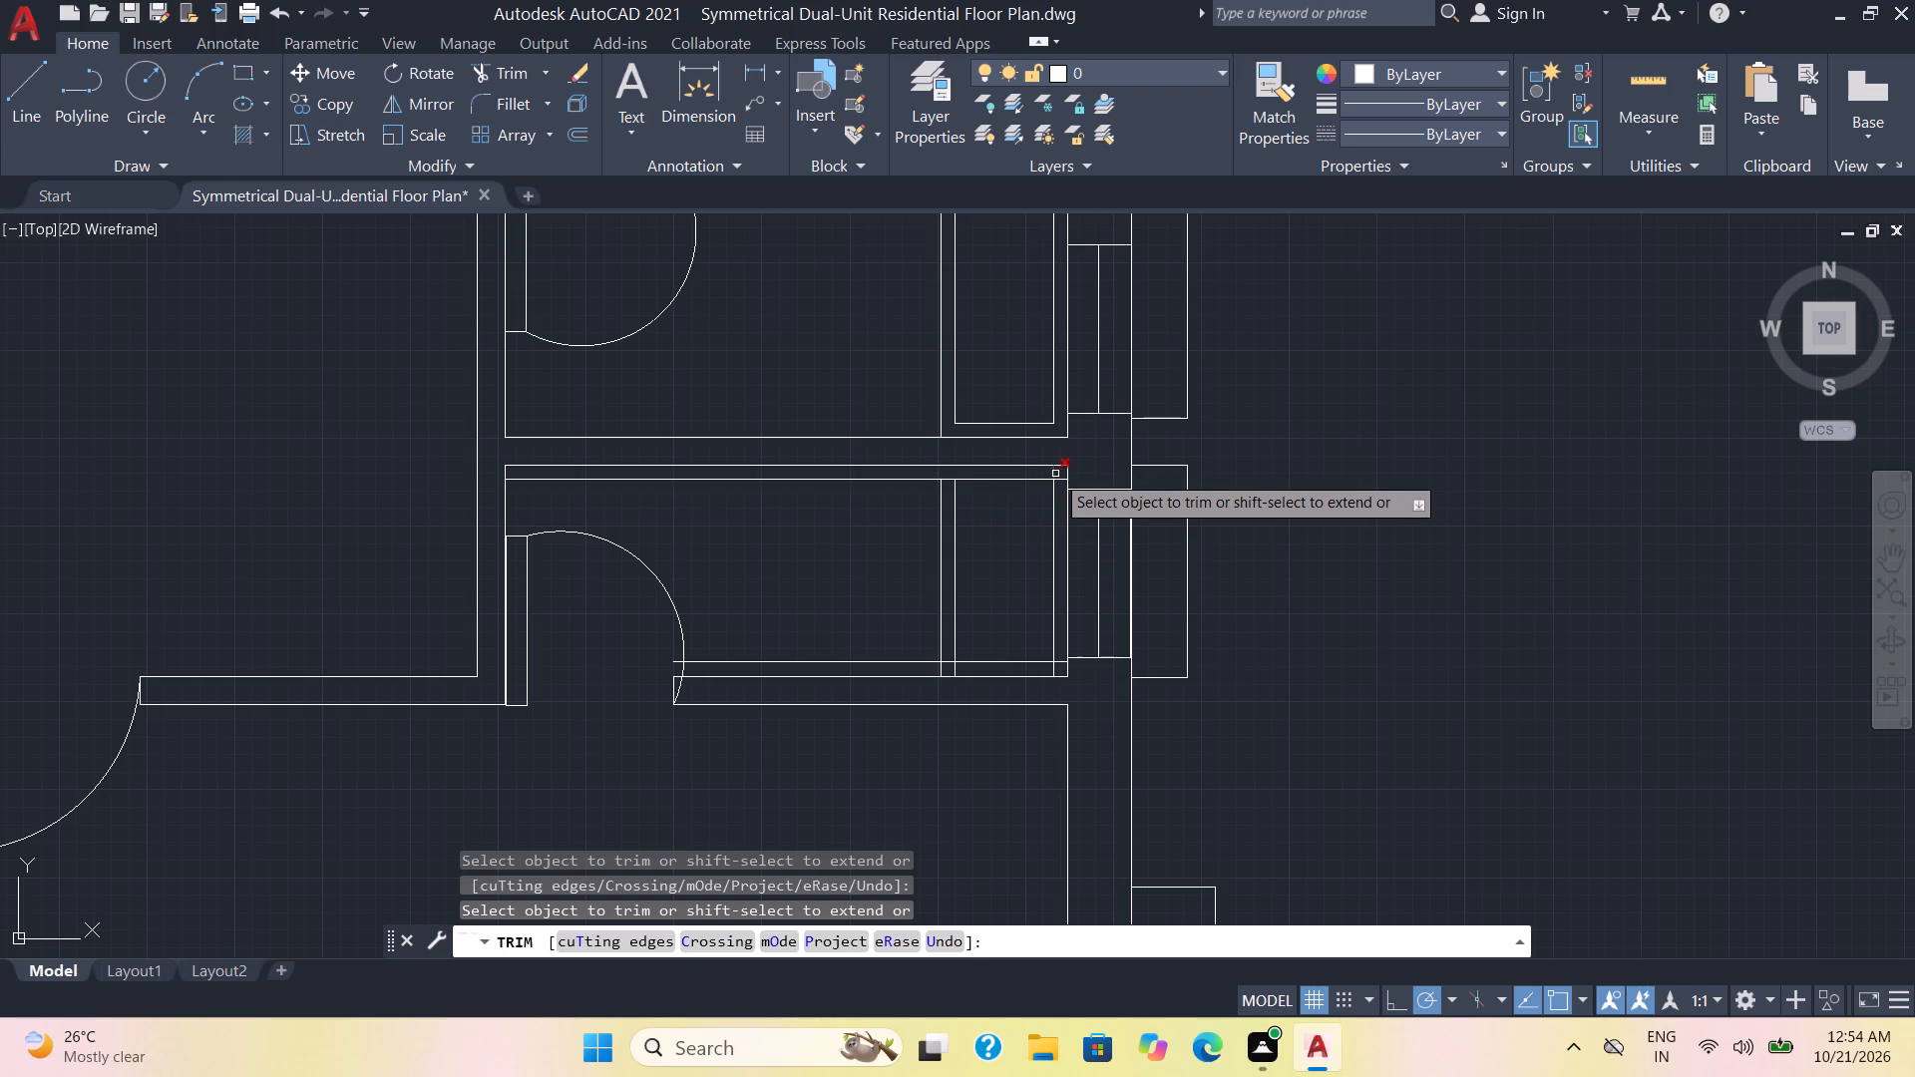
left_click(1059, 481)
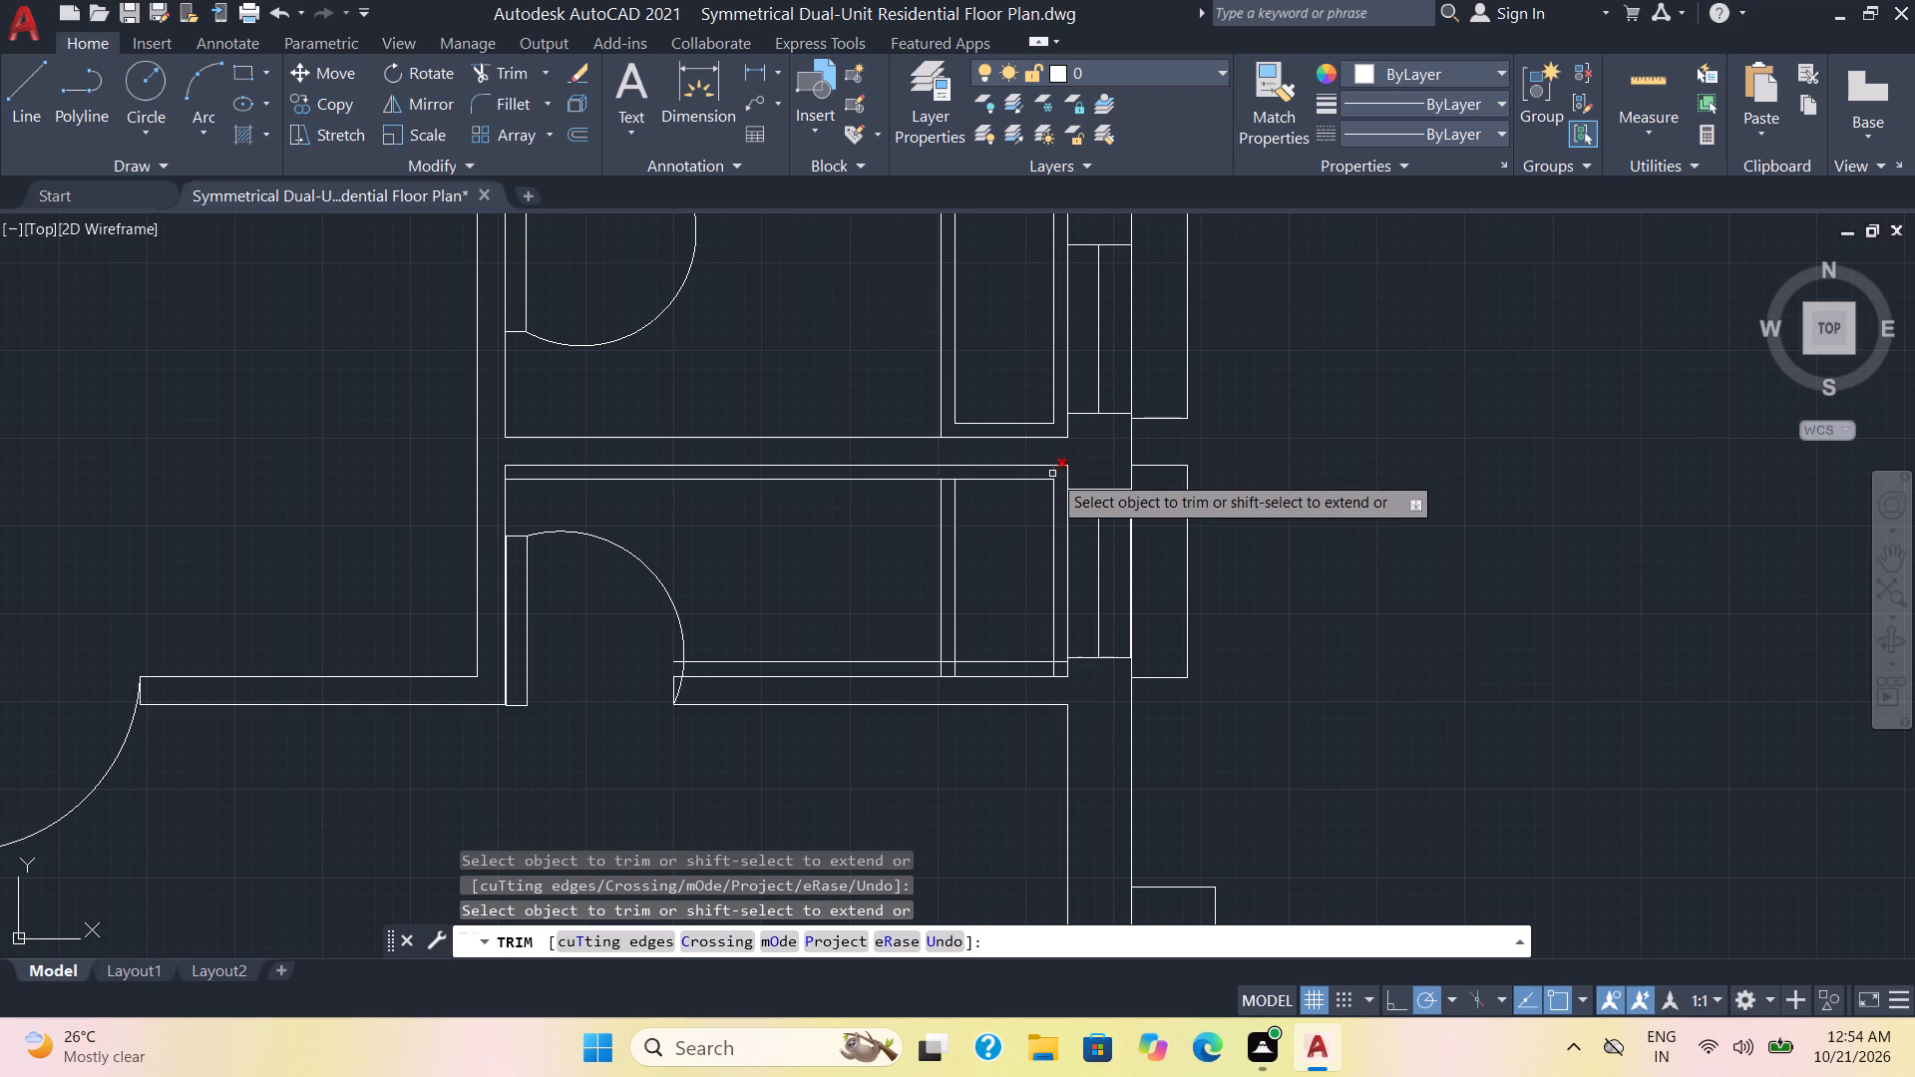
scroll(1052, 474, "down", 1)
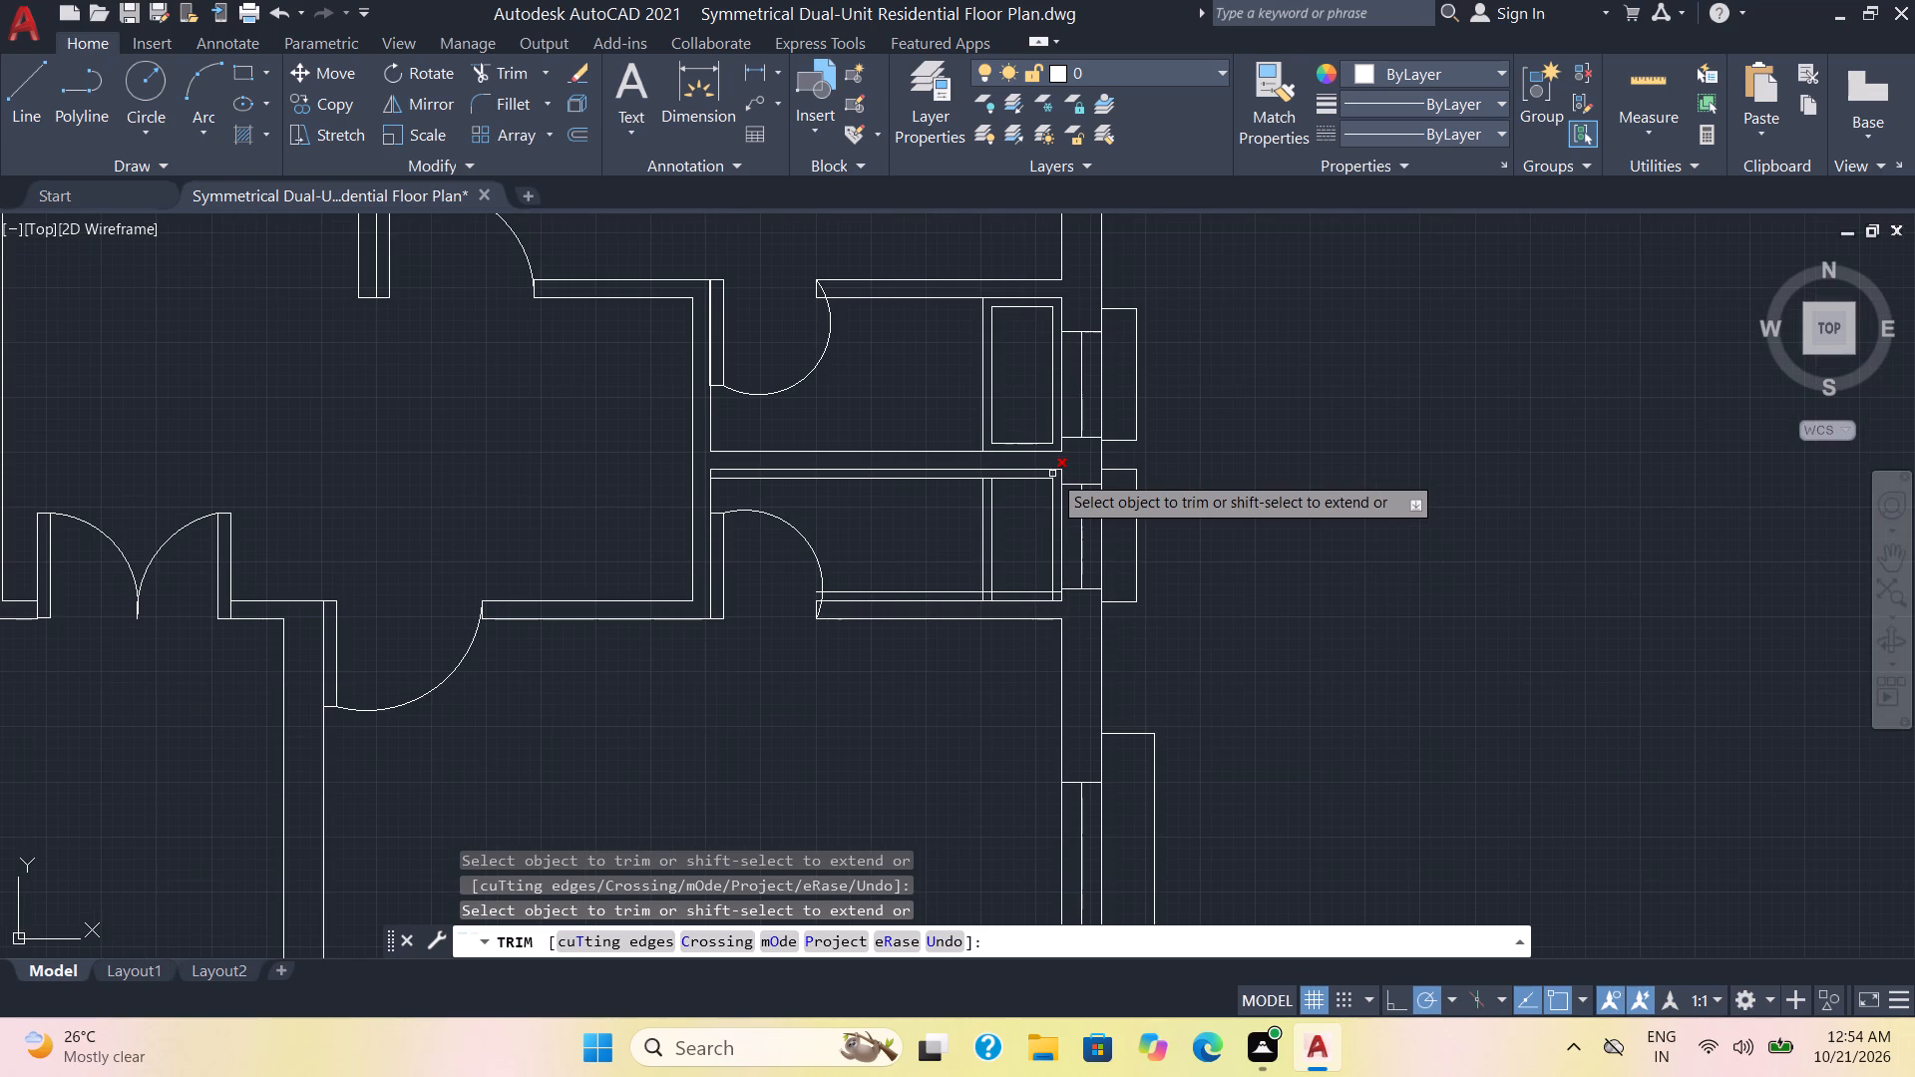
left_click(1052, 474)
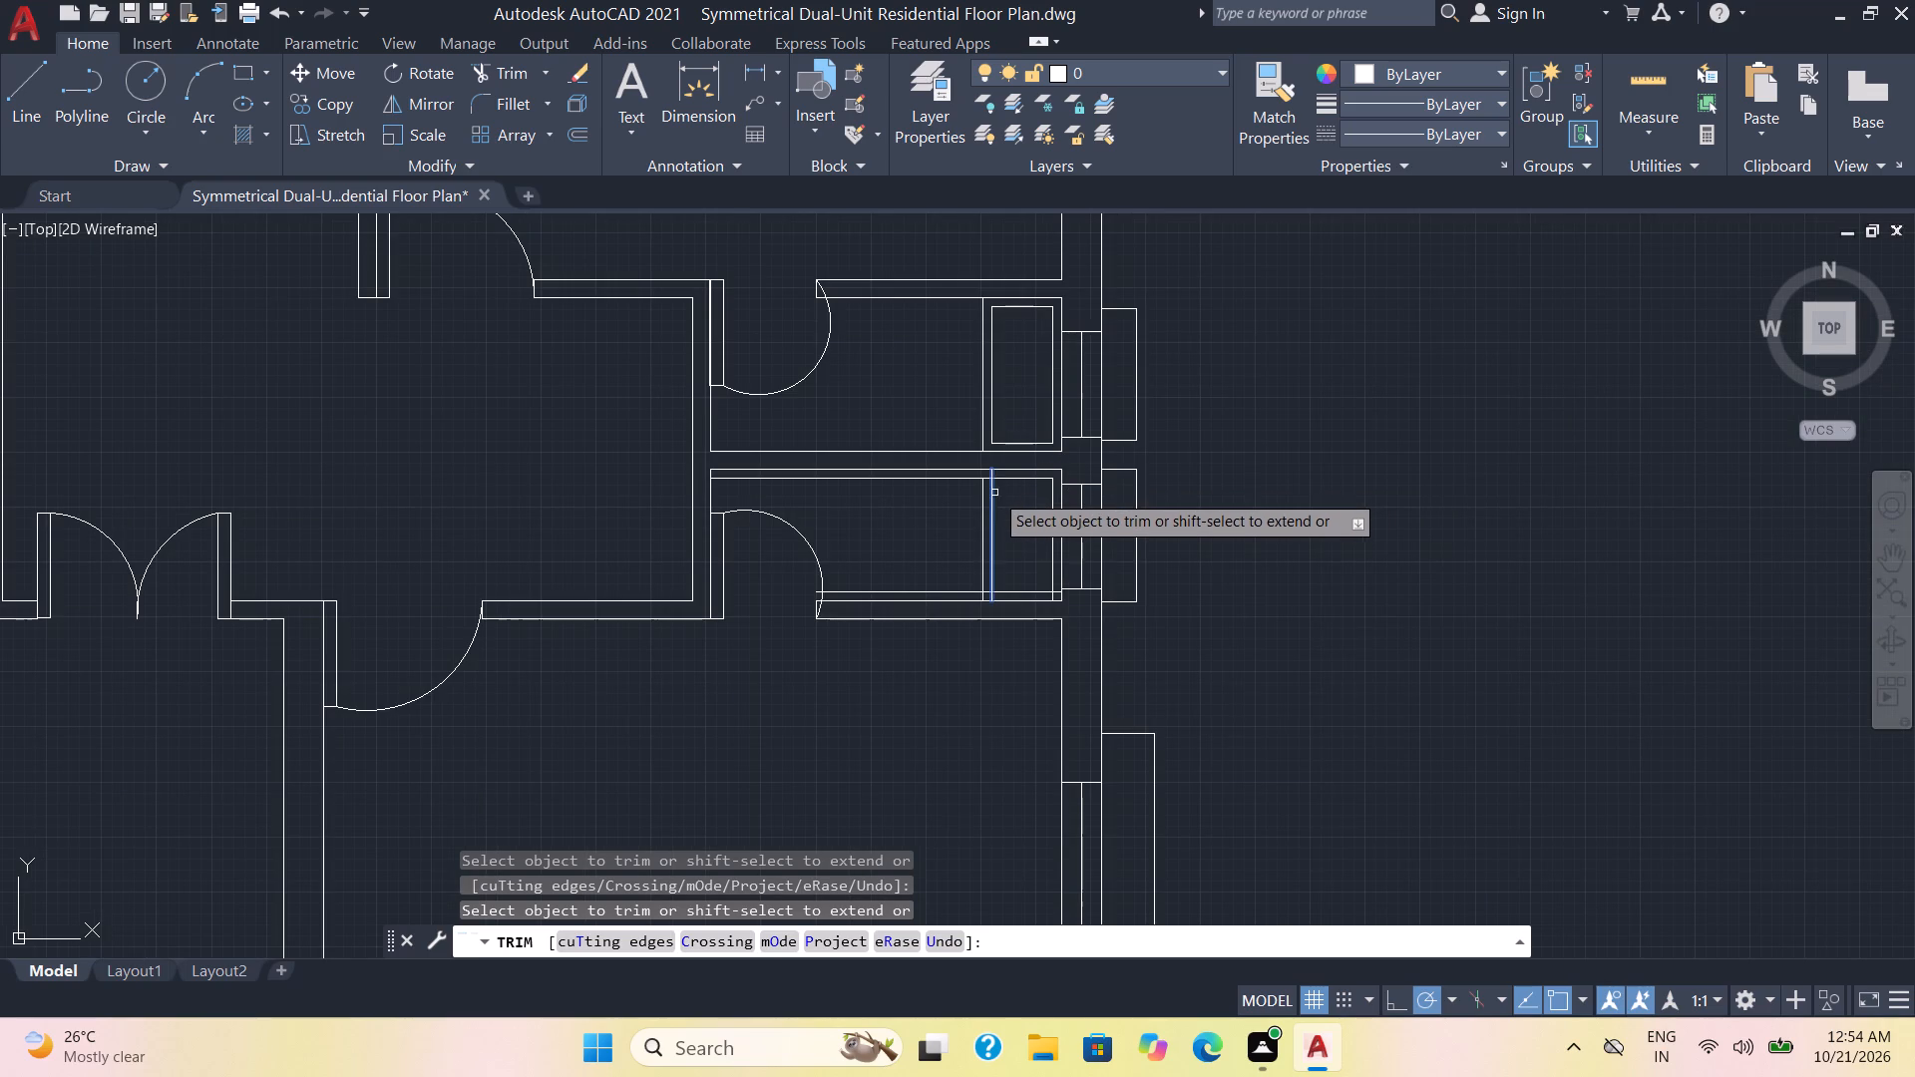
left_click(982, 508, "shift")
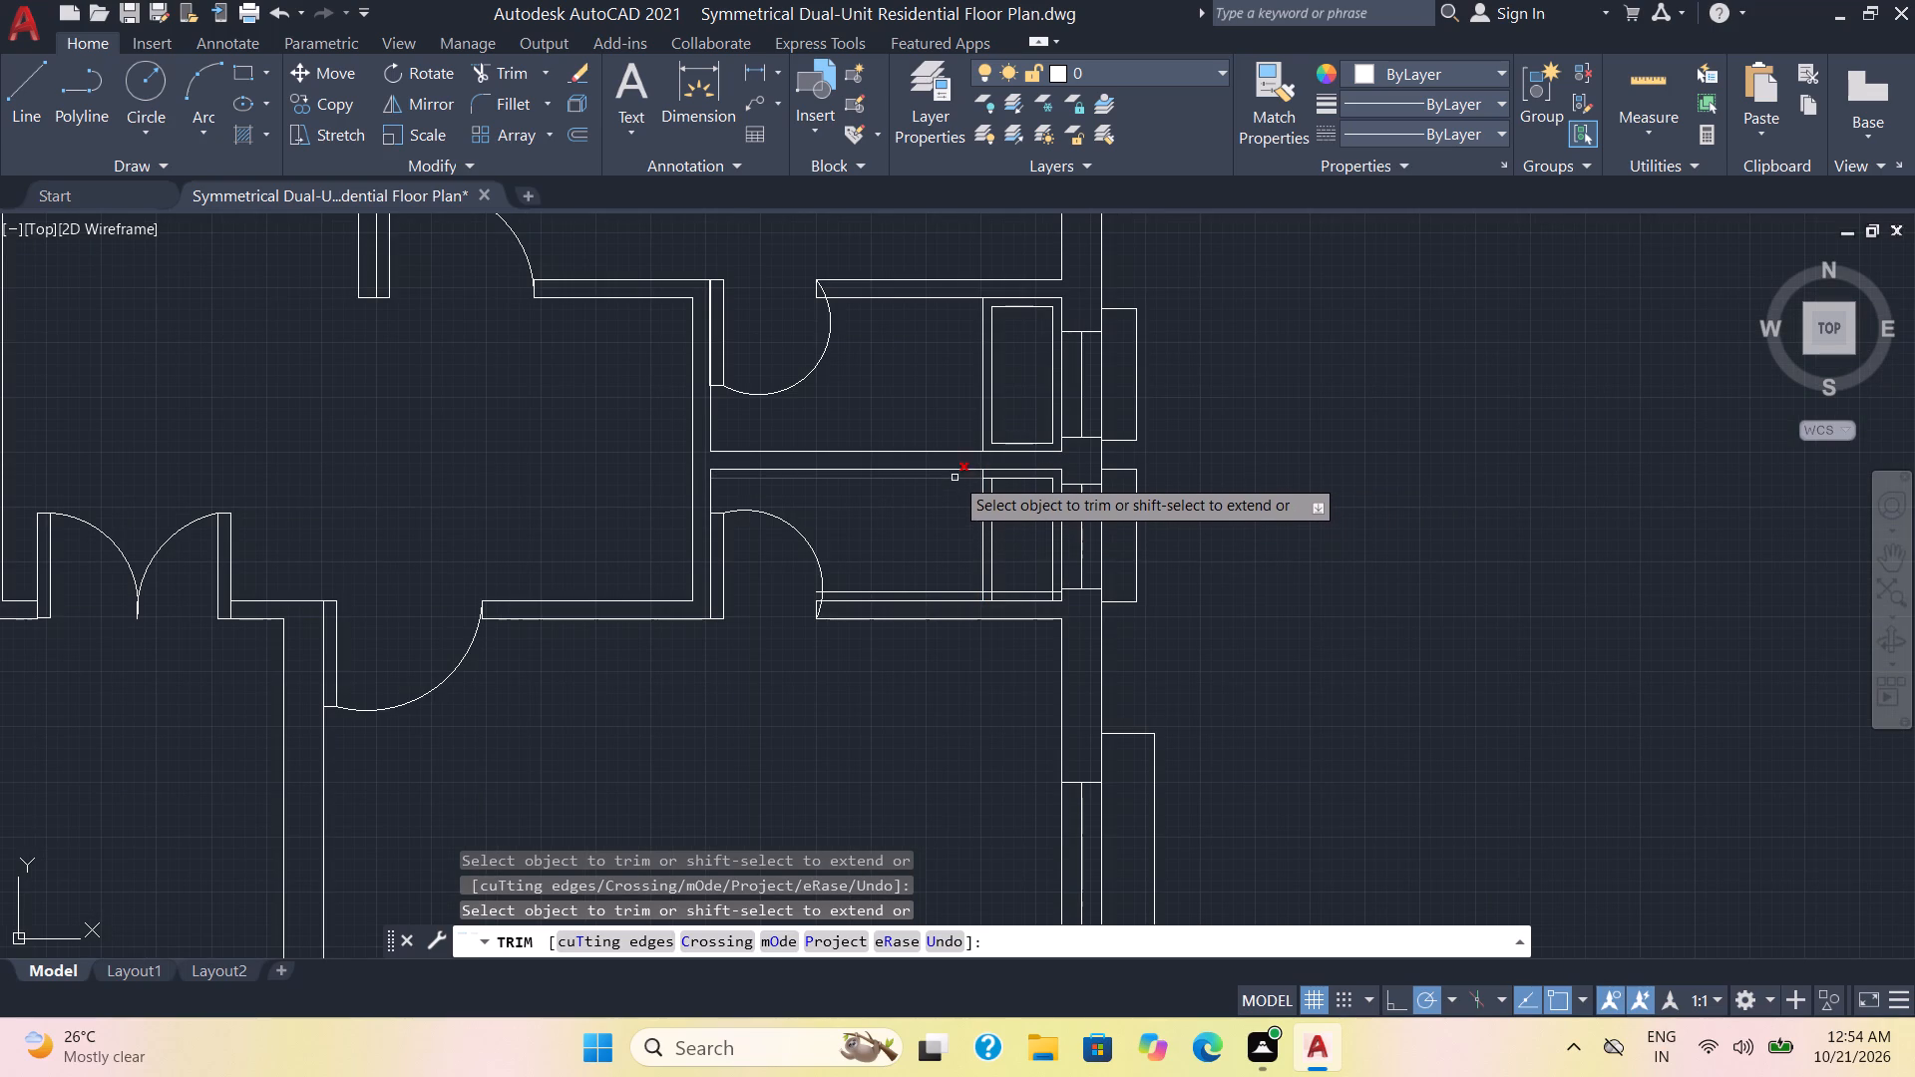
left_click(955, 476)
scroll(1043, 511, "up", 2)
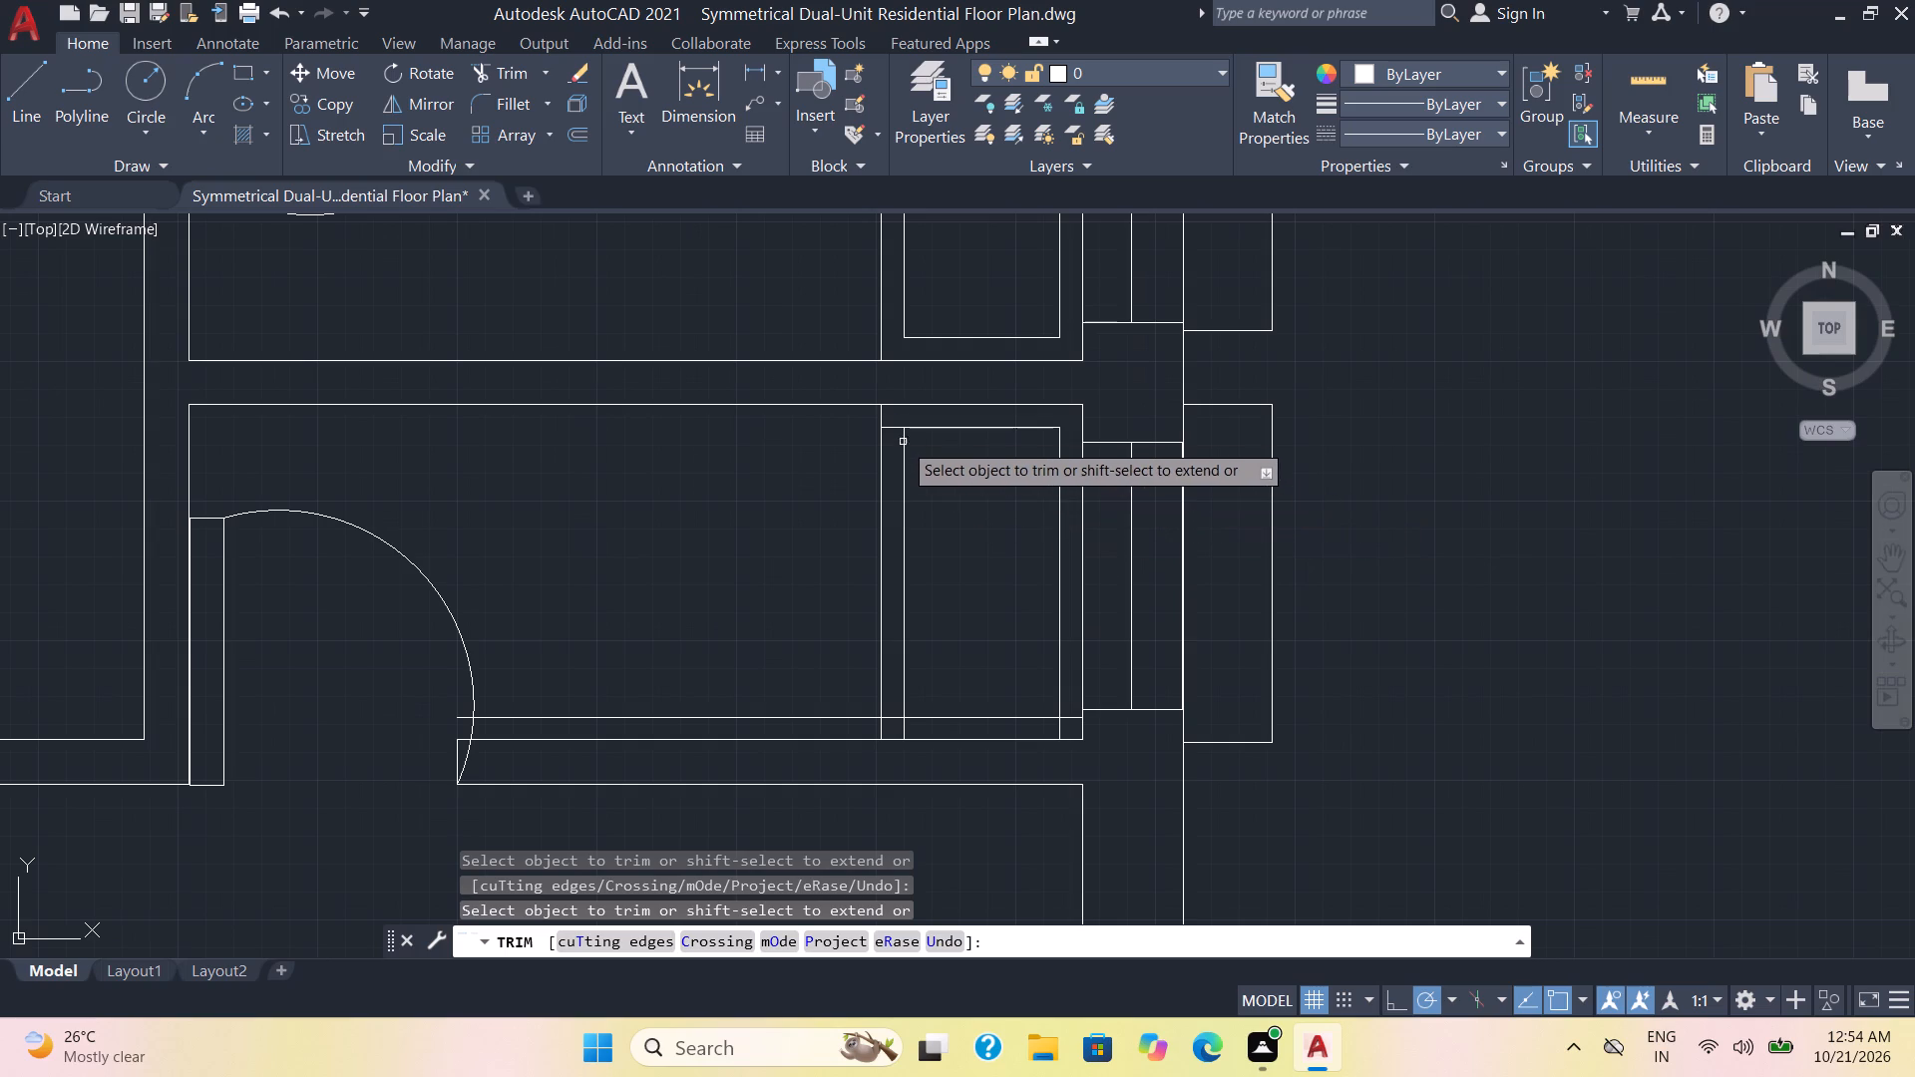
left_click(891, 429)
Trim the lower small room's bottom border line back from the door and remove its corner overhangs to close the rectangle beside the window.
left_click(839, 714)
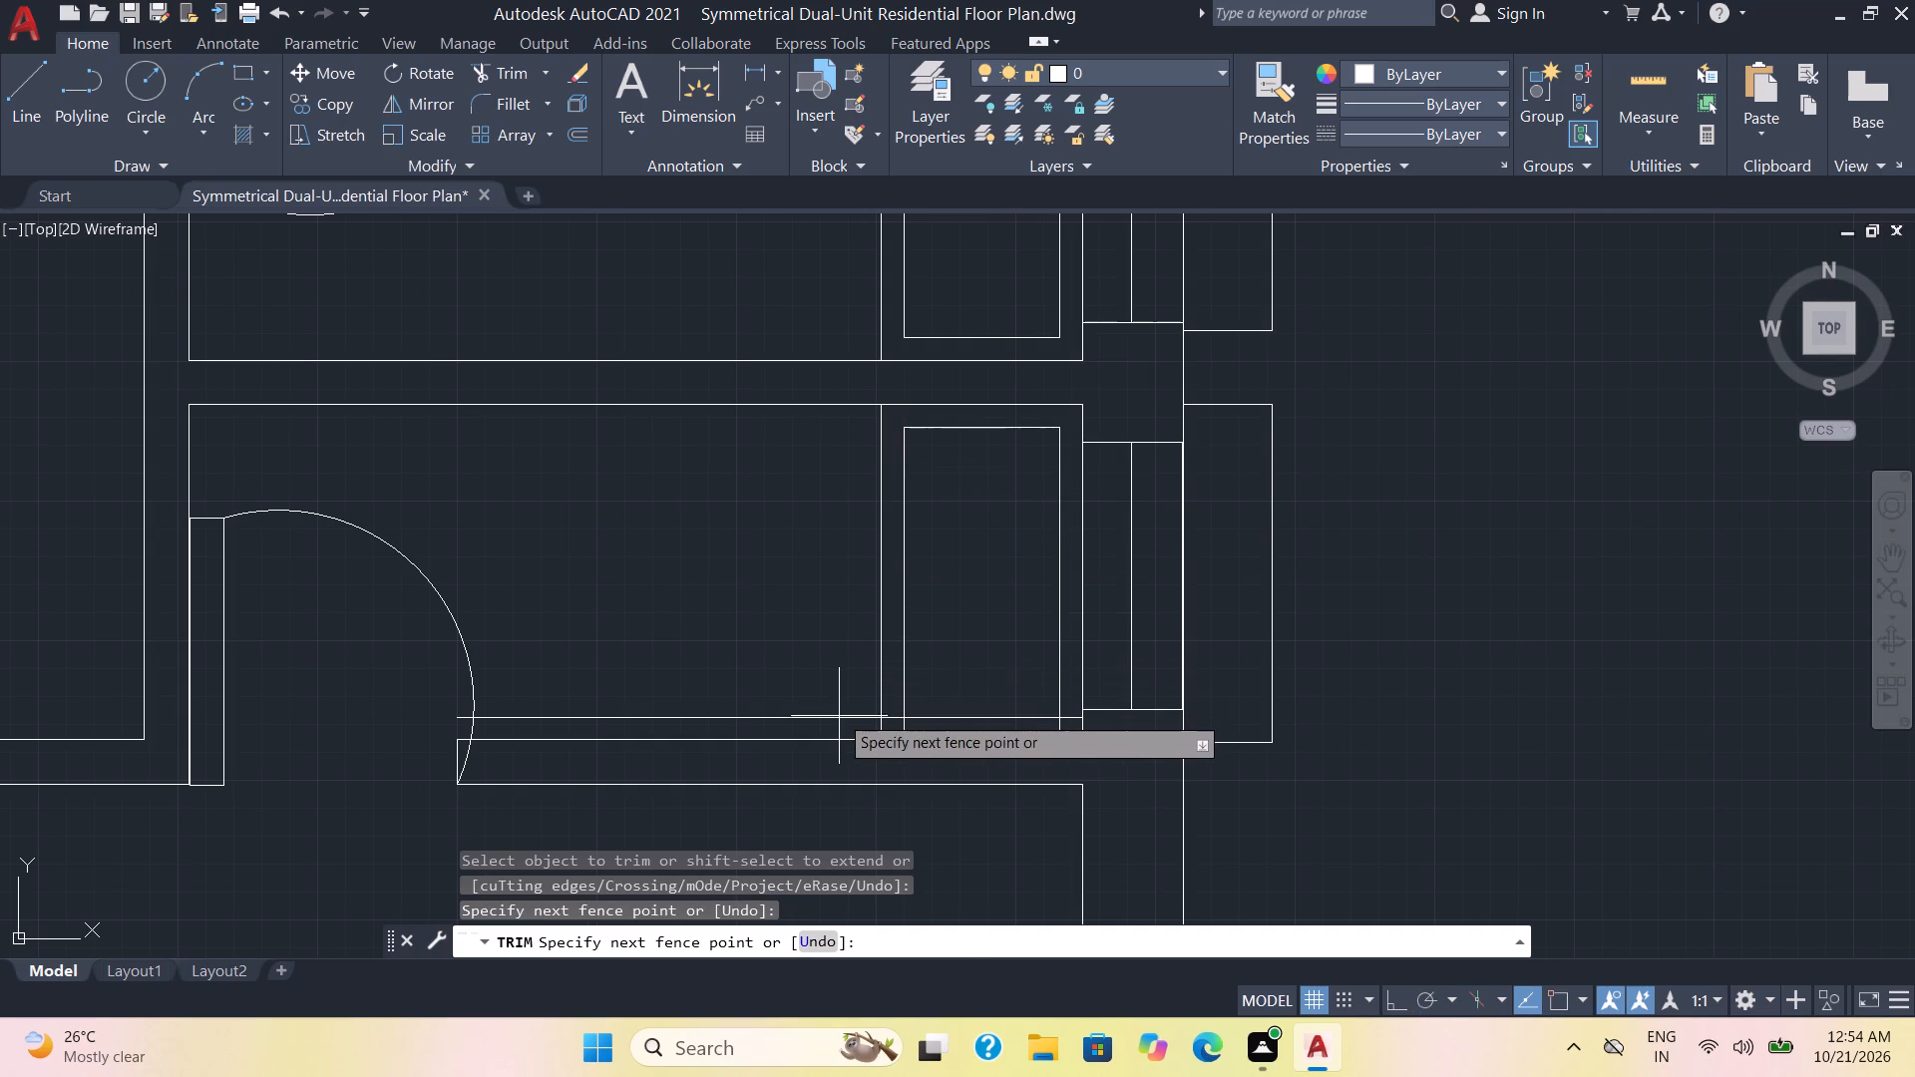
left_click(530, 728)
left_click(456, 714)
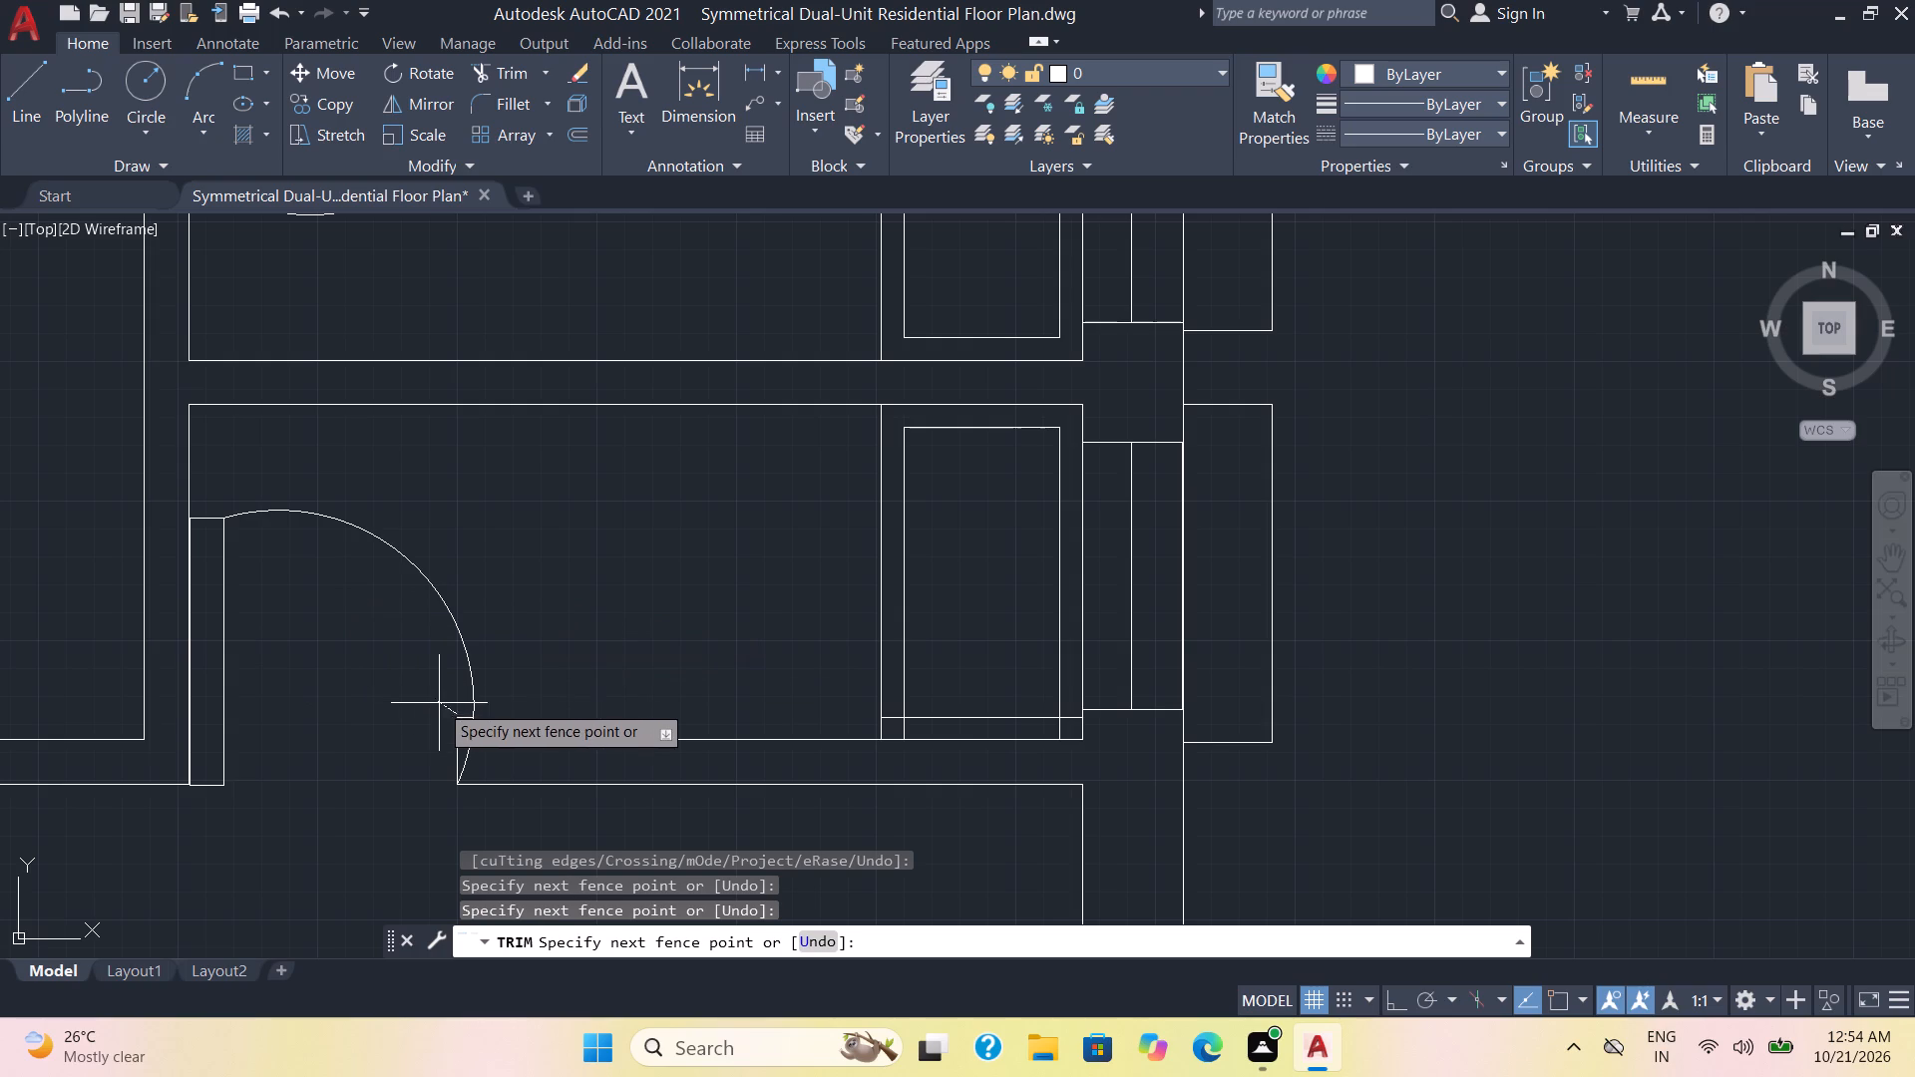
left_click(461, 720)
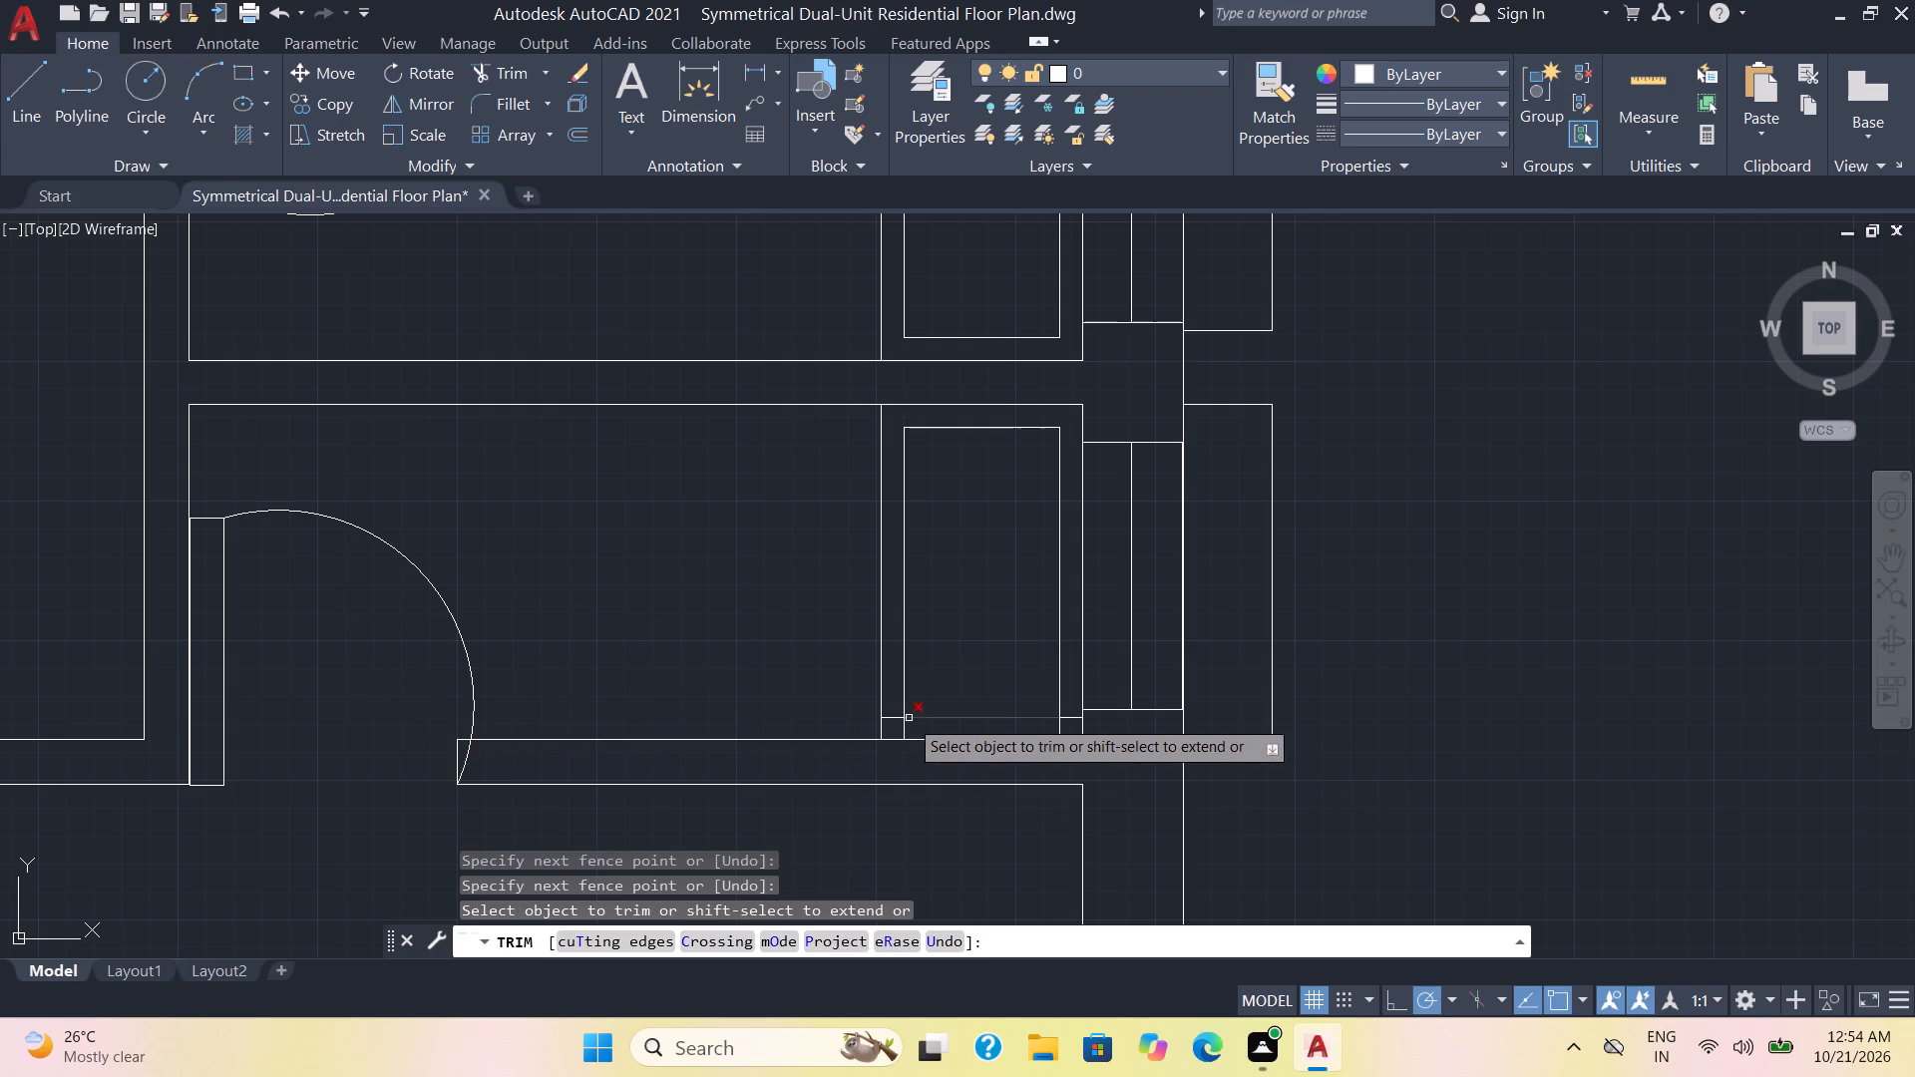
left_click(894, 718)
left_click(906, 732)
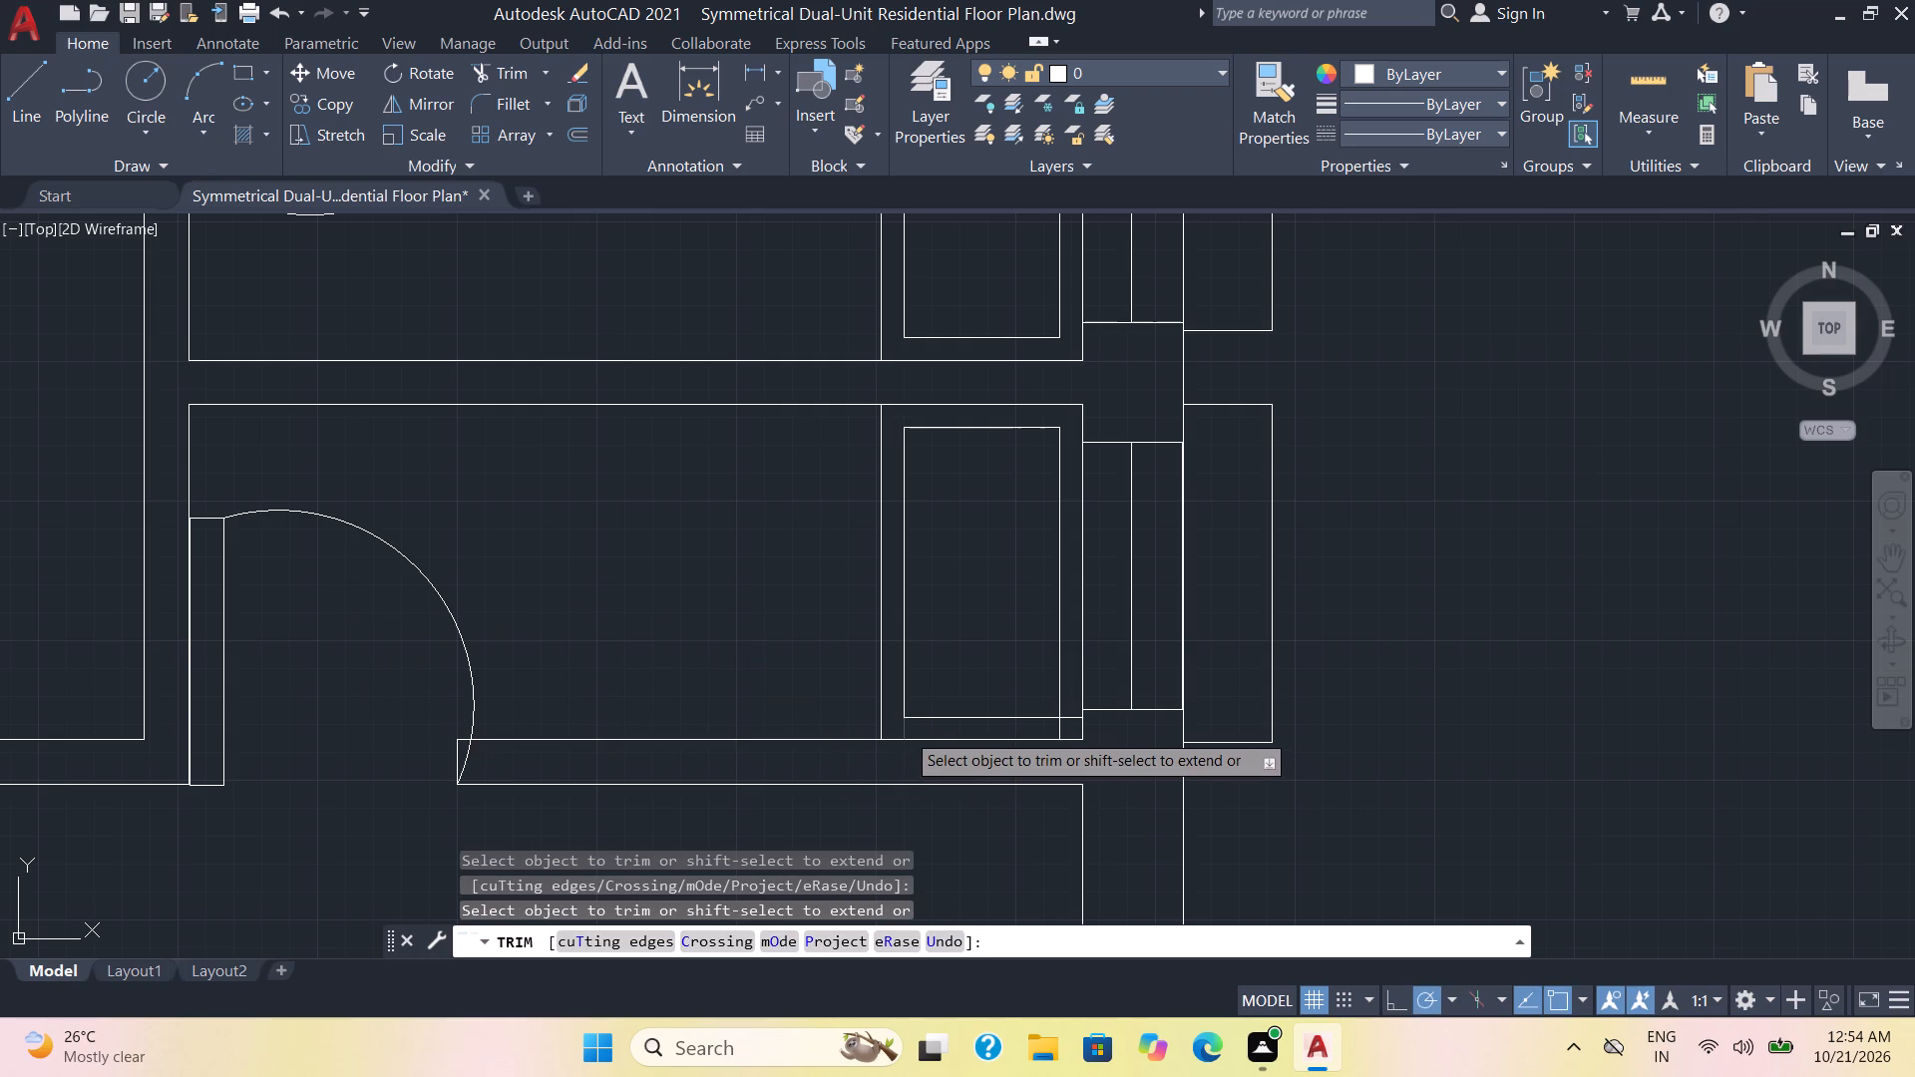
left_click(1060, 724)
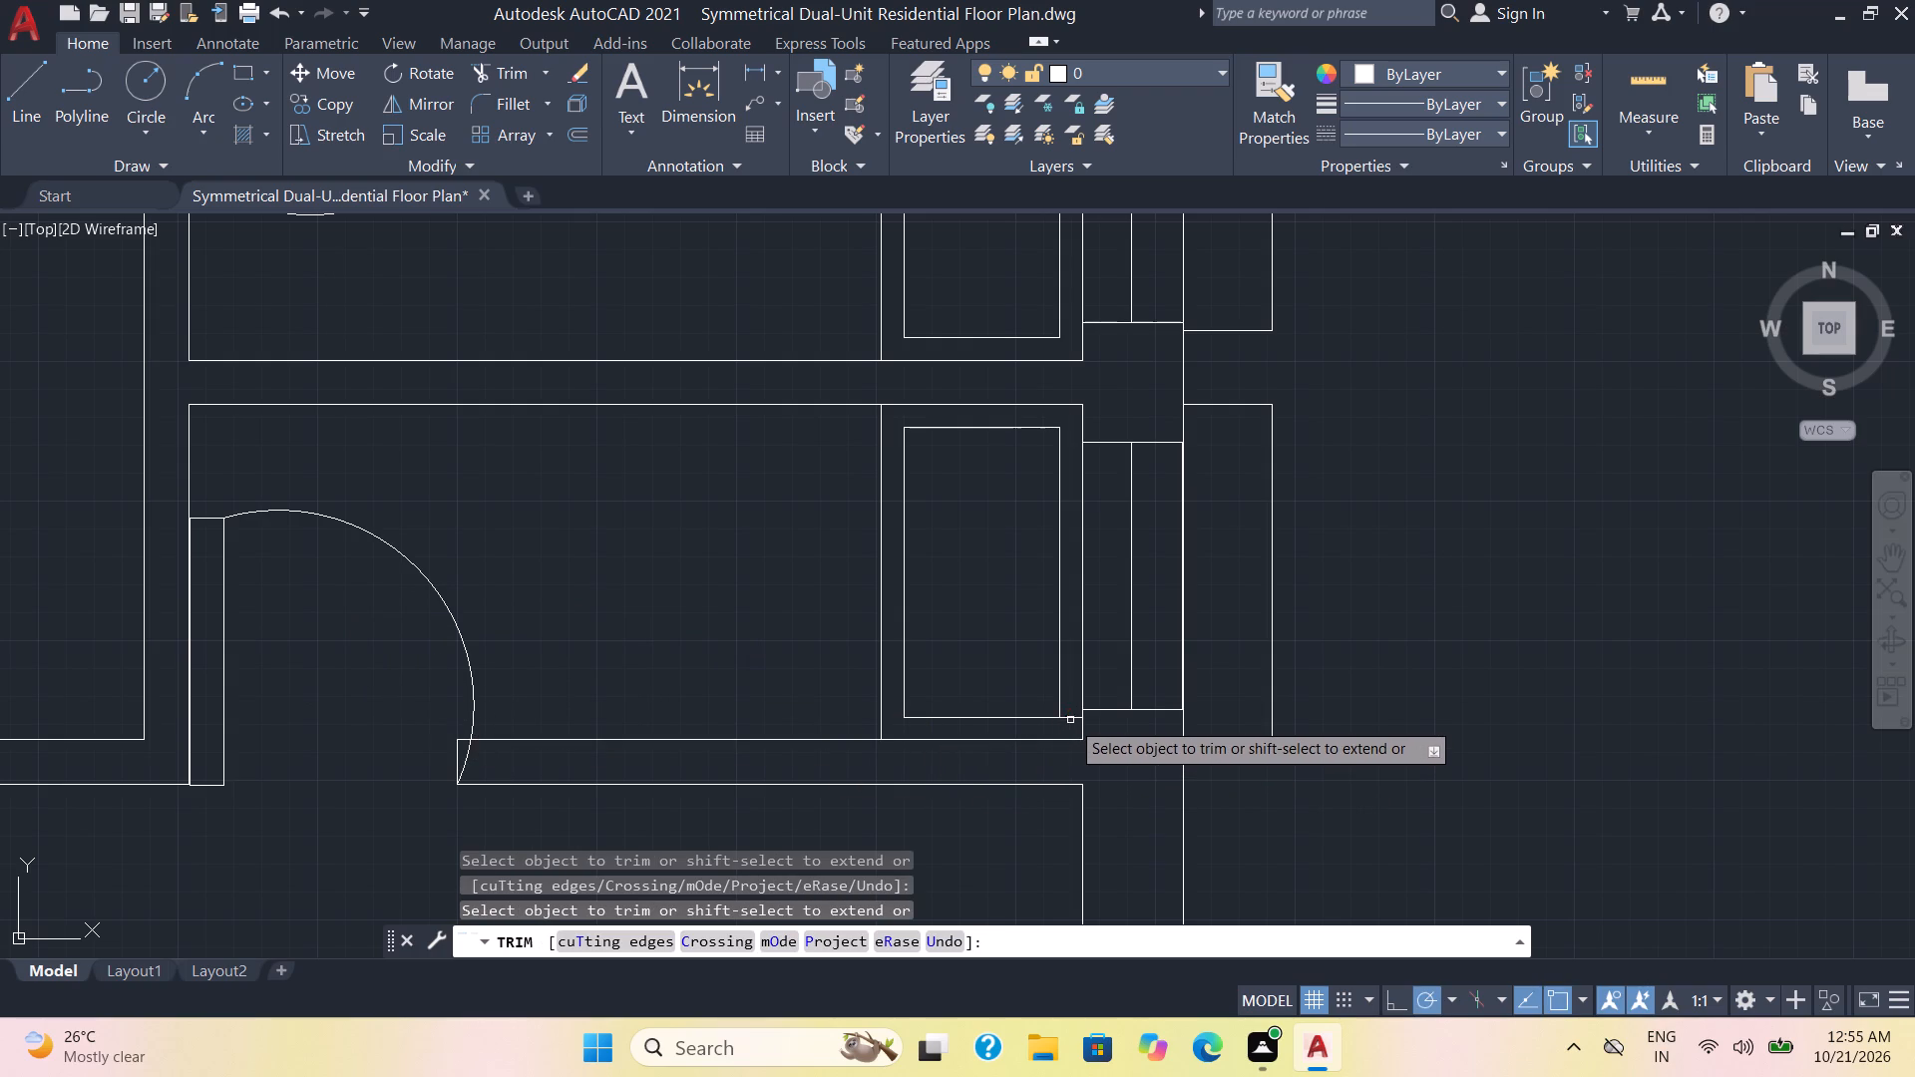
left_click(1070, 719)
scroll(1464, 694, "down", 1)
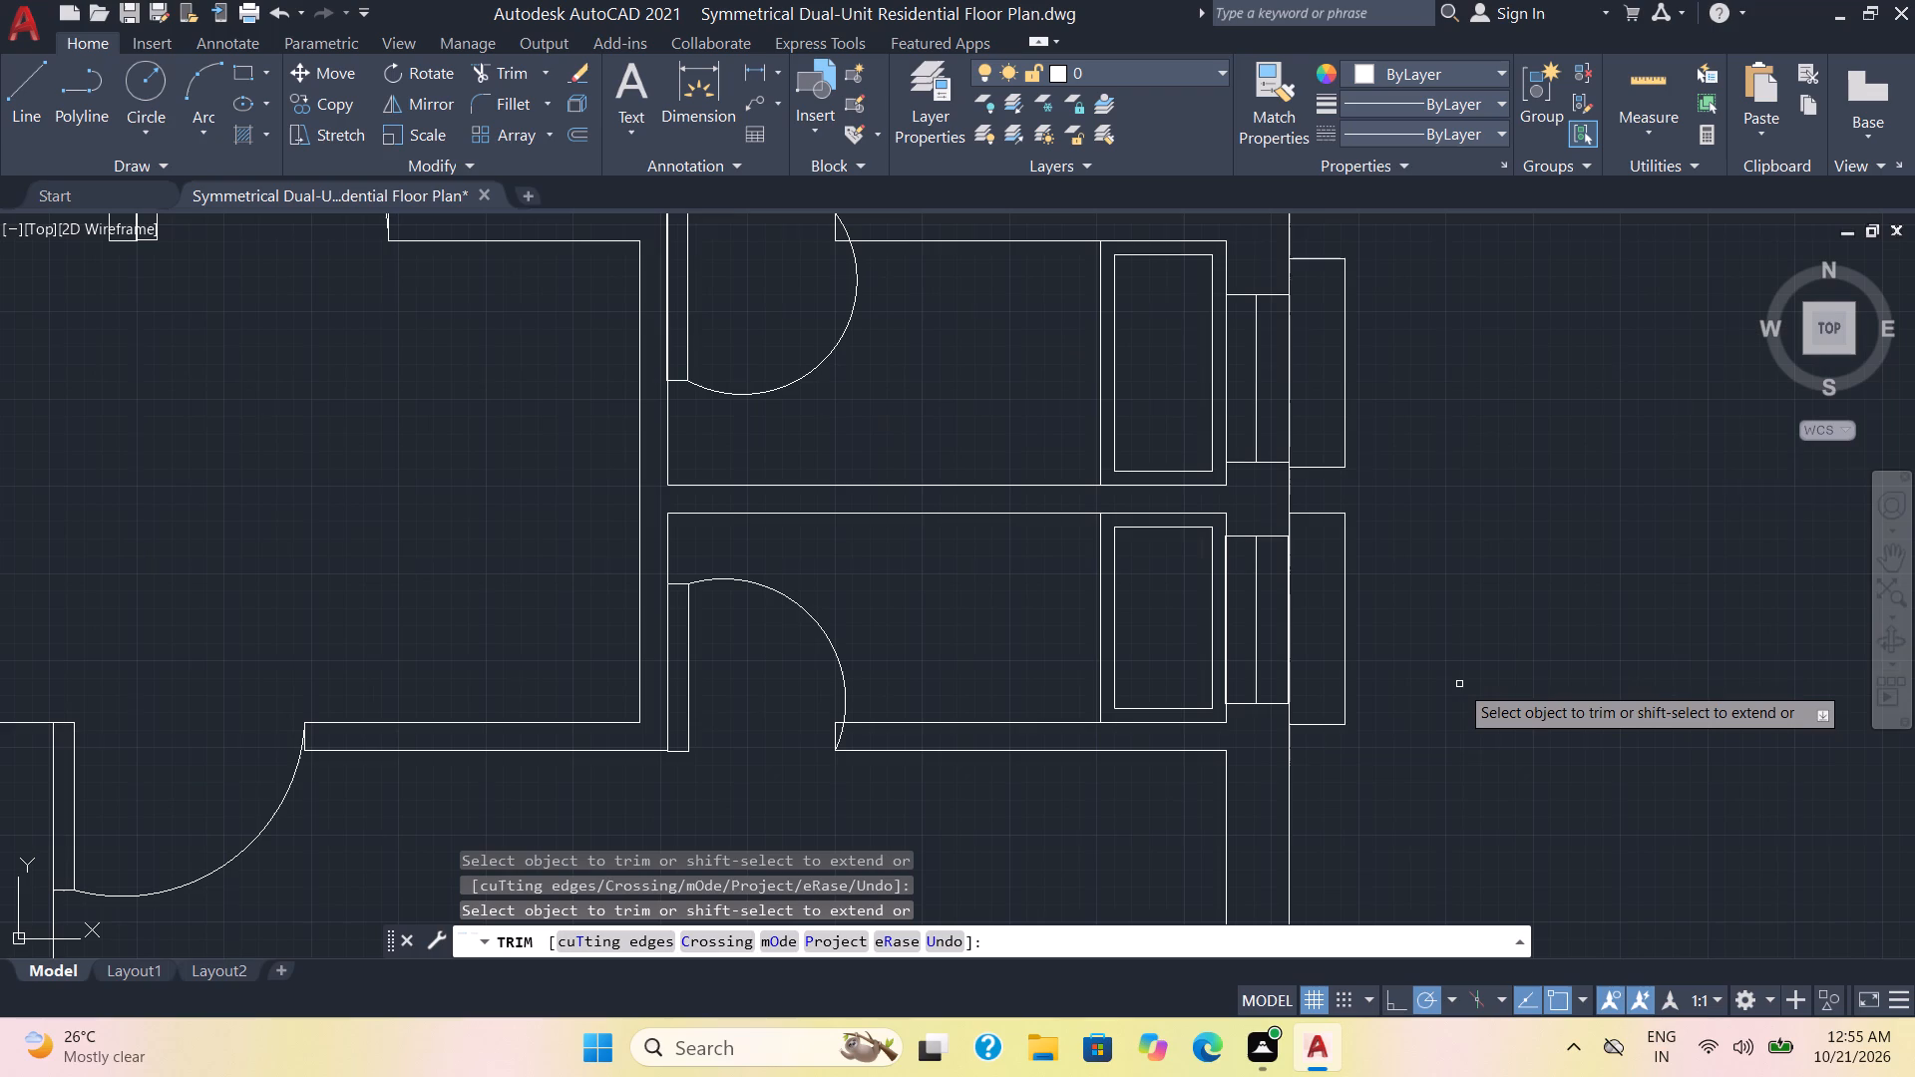
key("Escape")
Save the floor plan drawing.
key("ctrl+s")
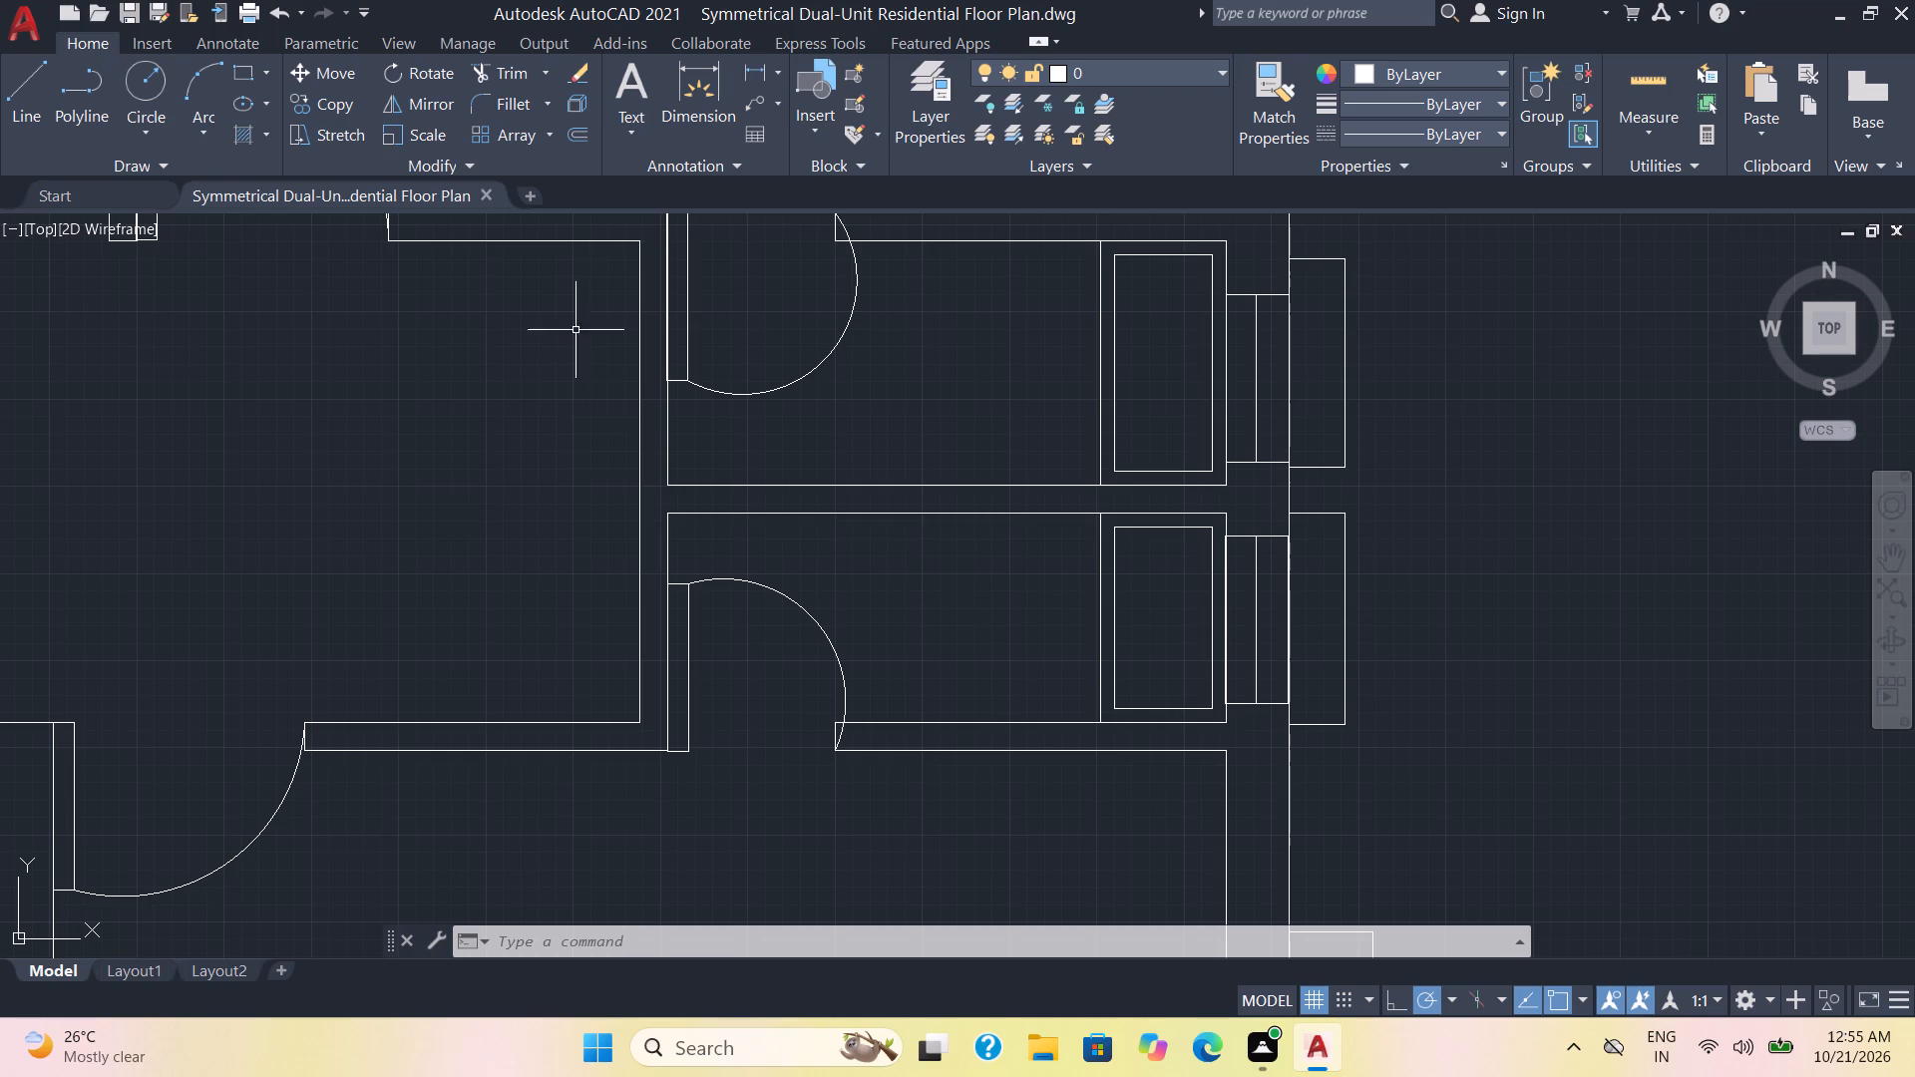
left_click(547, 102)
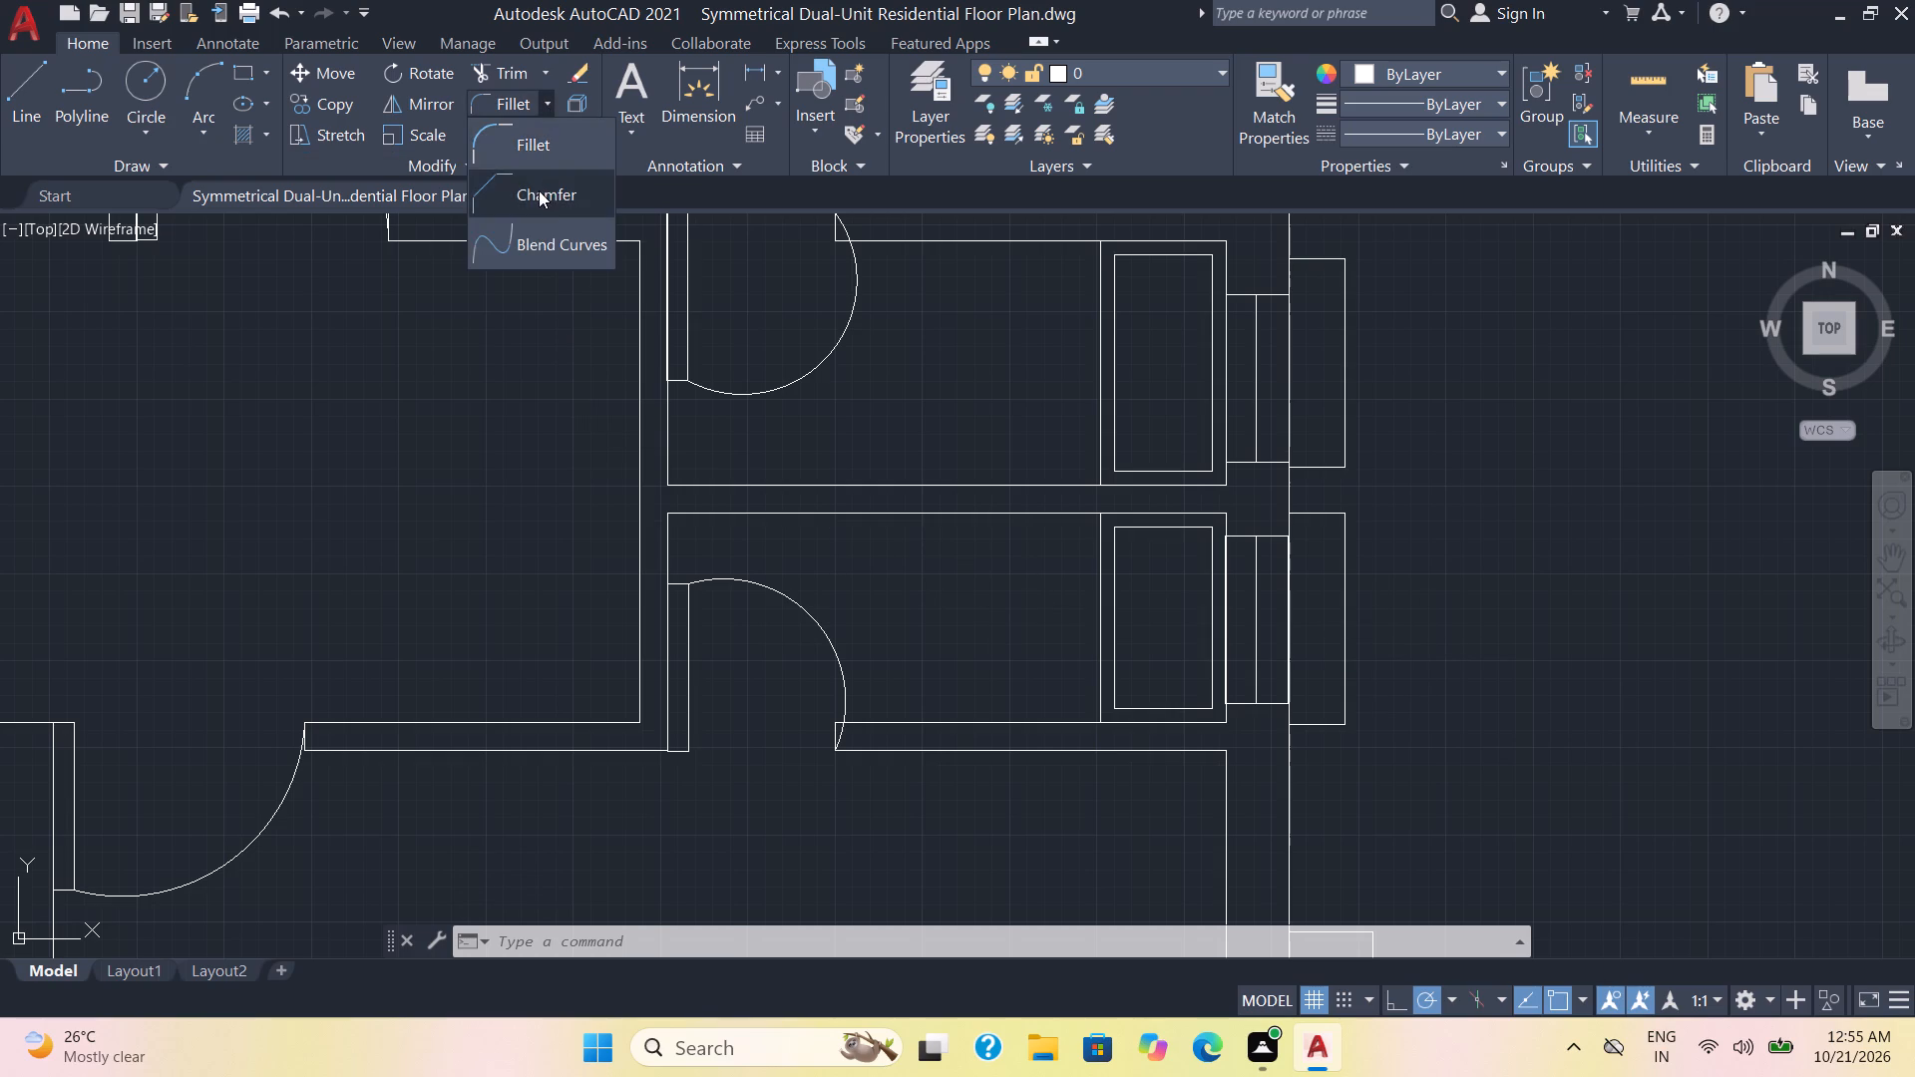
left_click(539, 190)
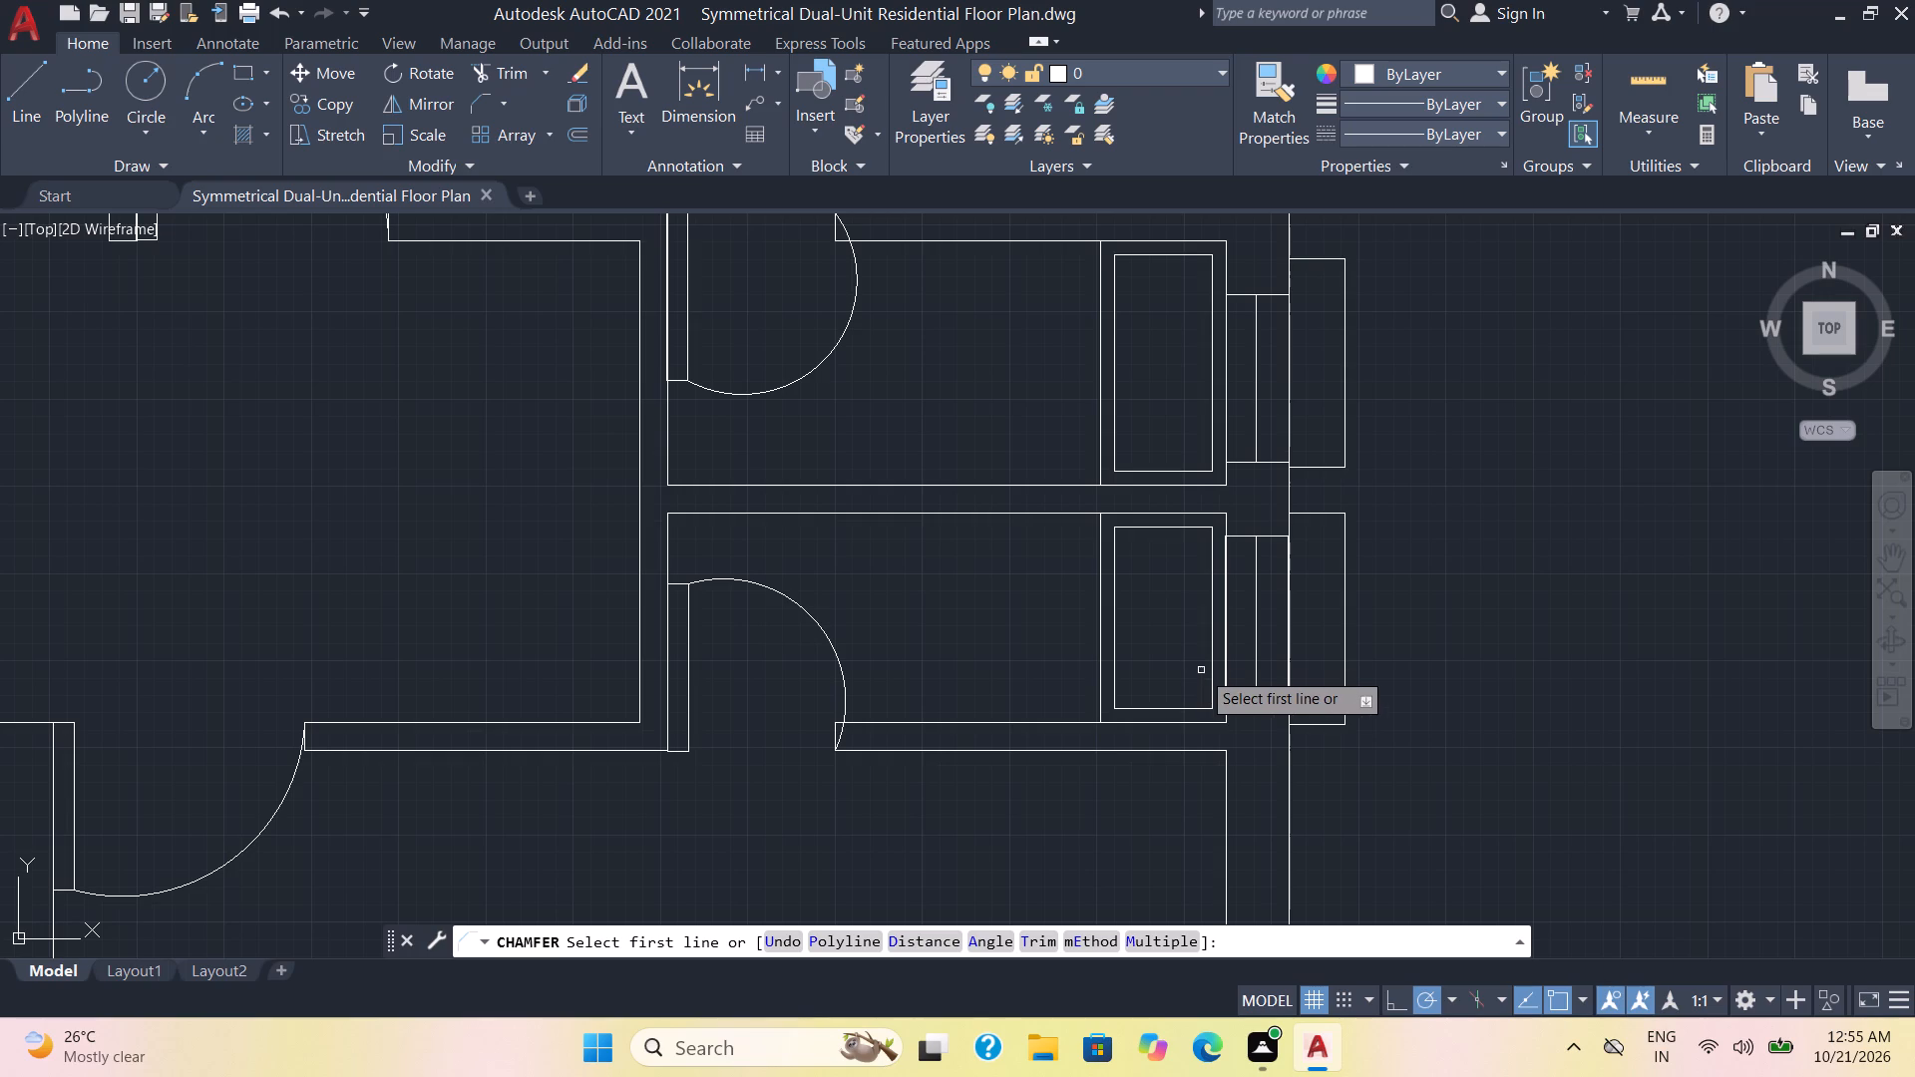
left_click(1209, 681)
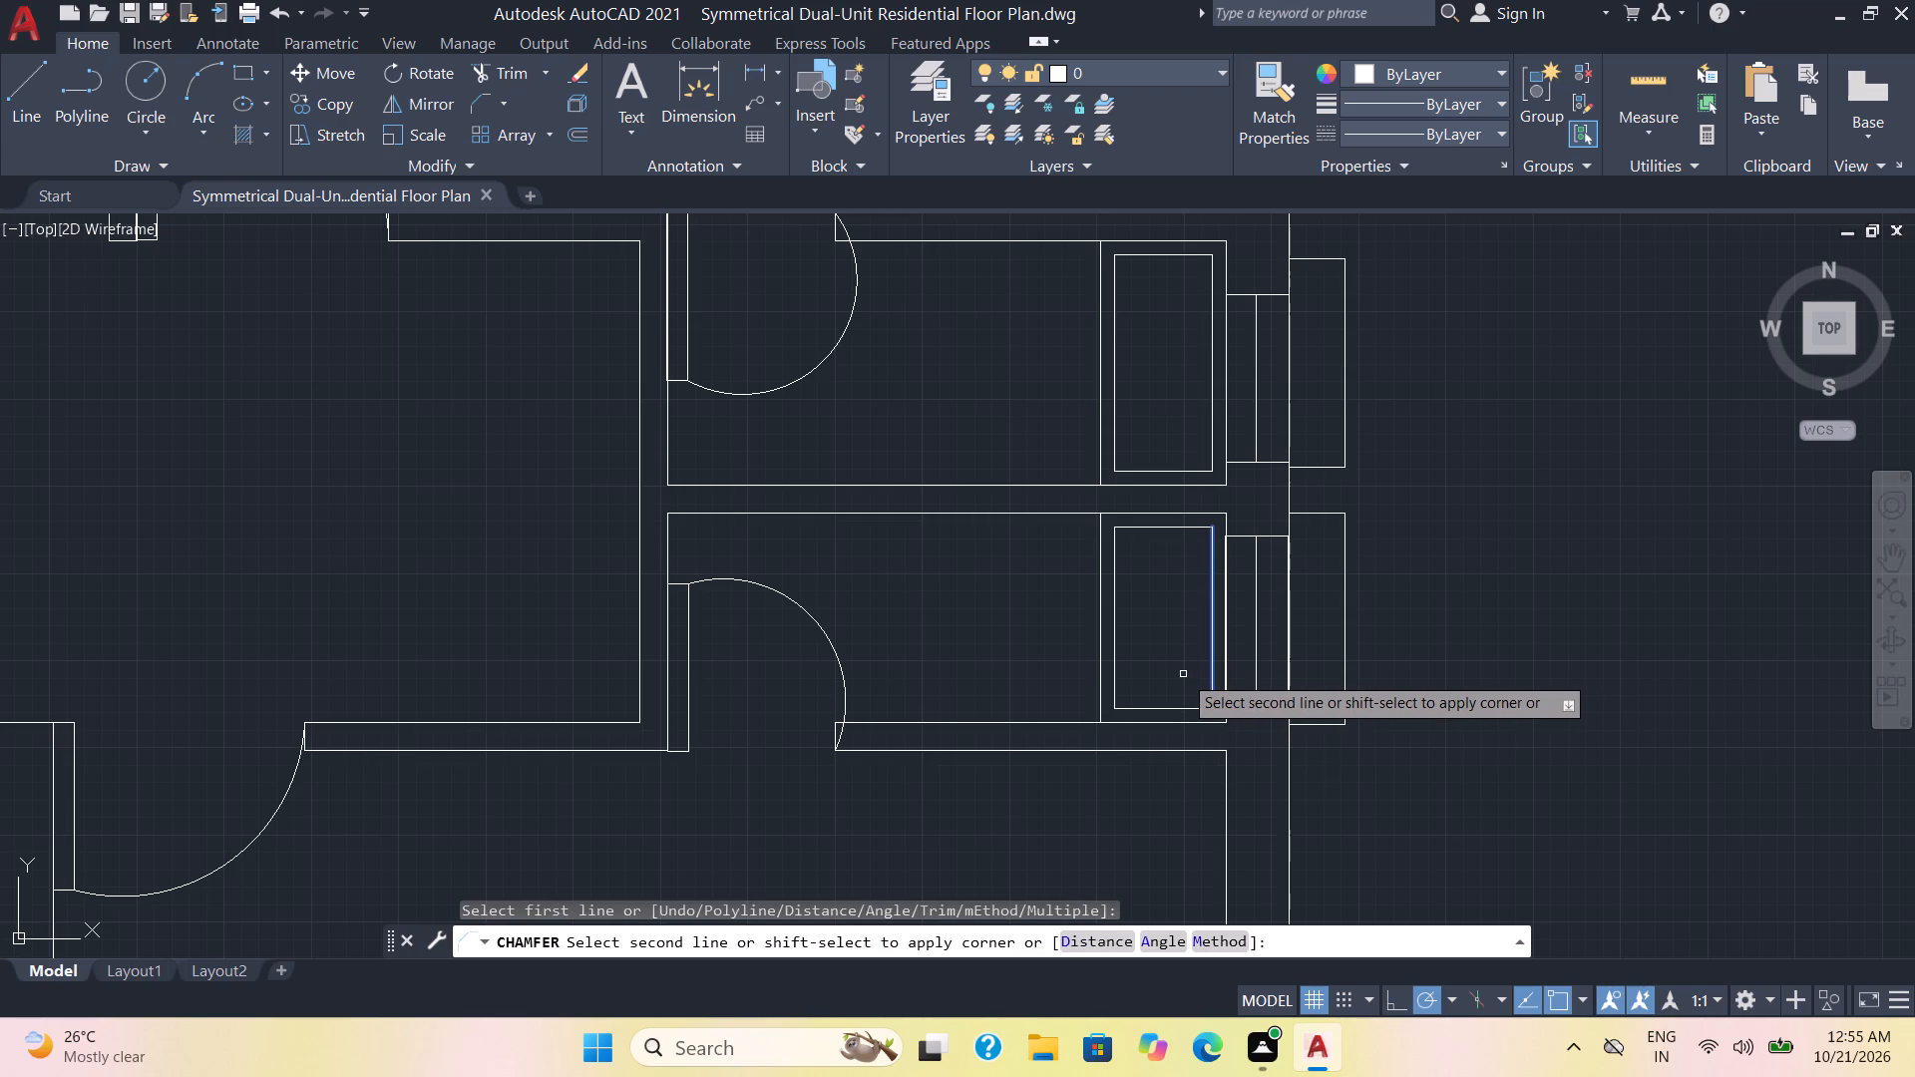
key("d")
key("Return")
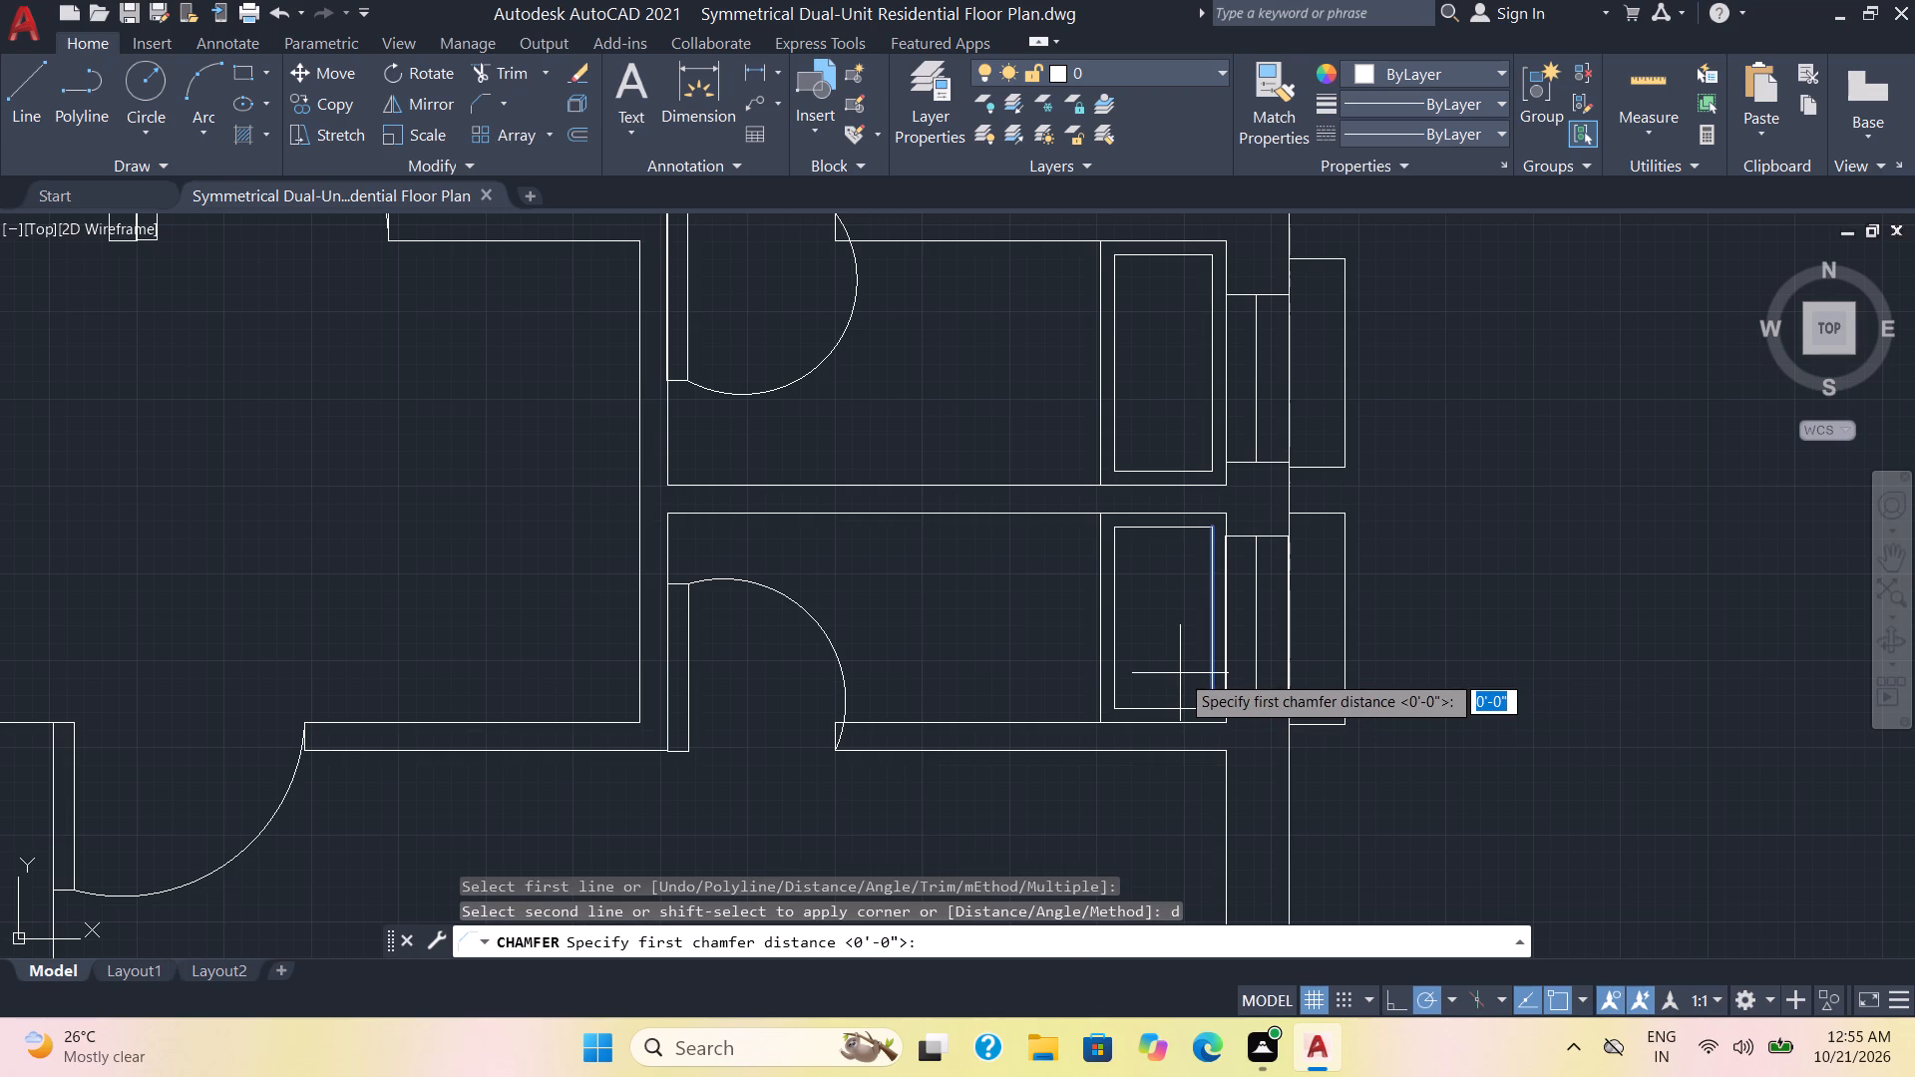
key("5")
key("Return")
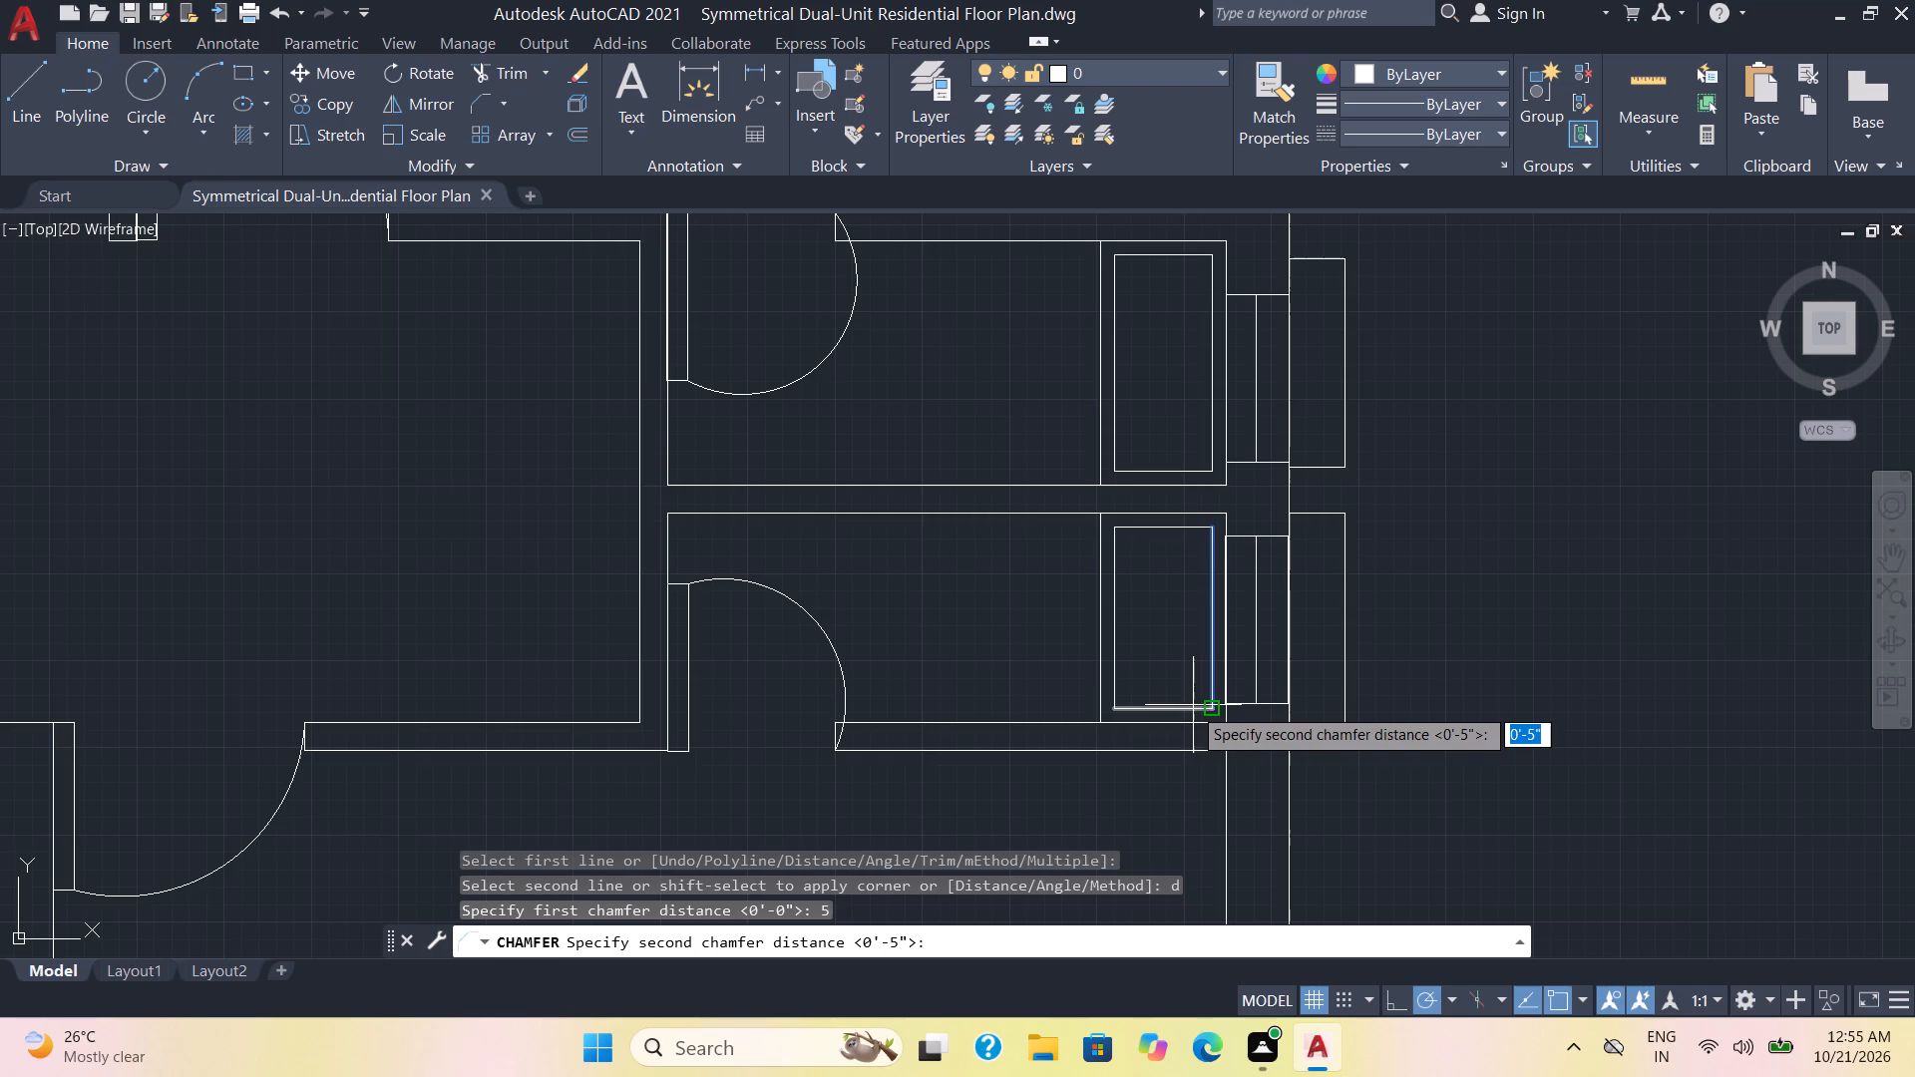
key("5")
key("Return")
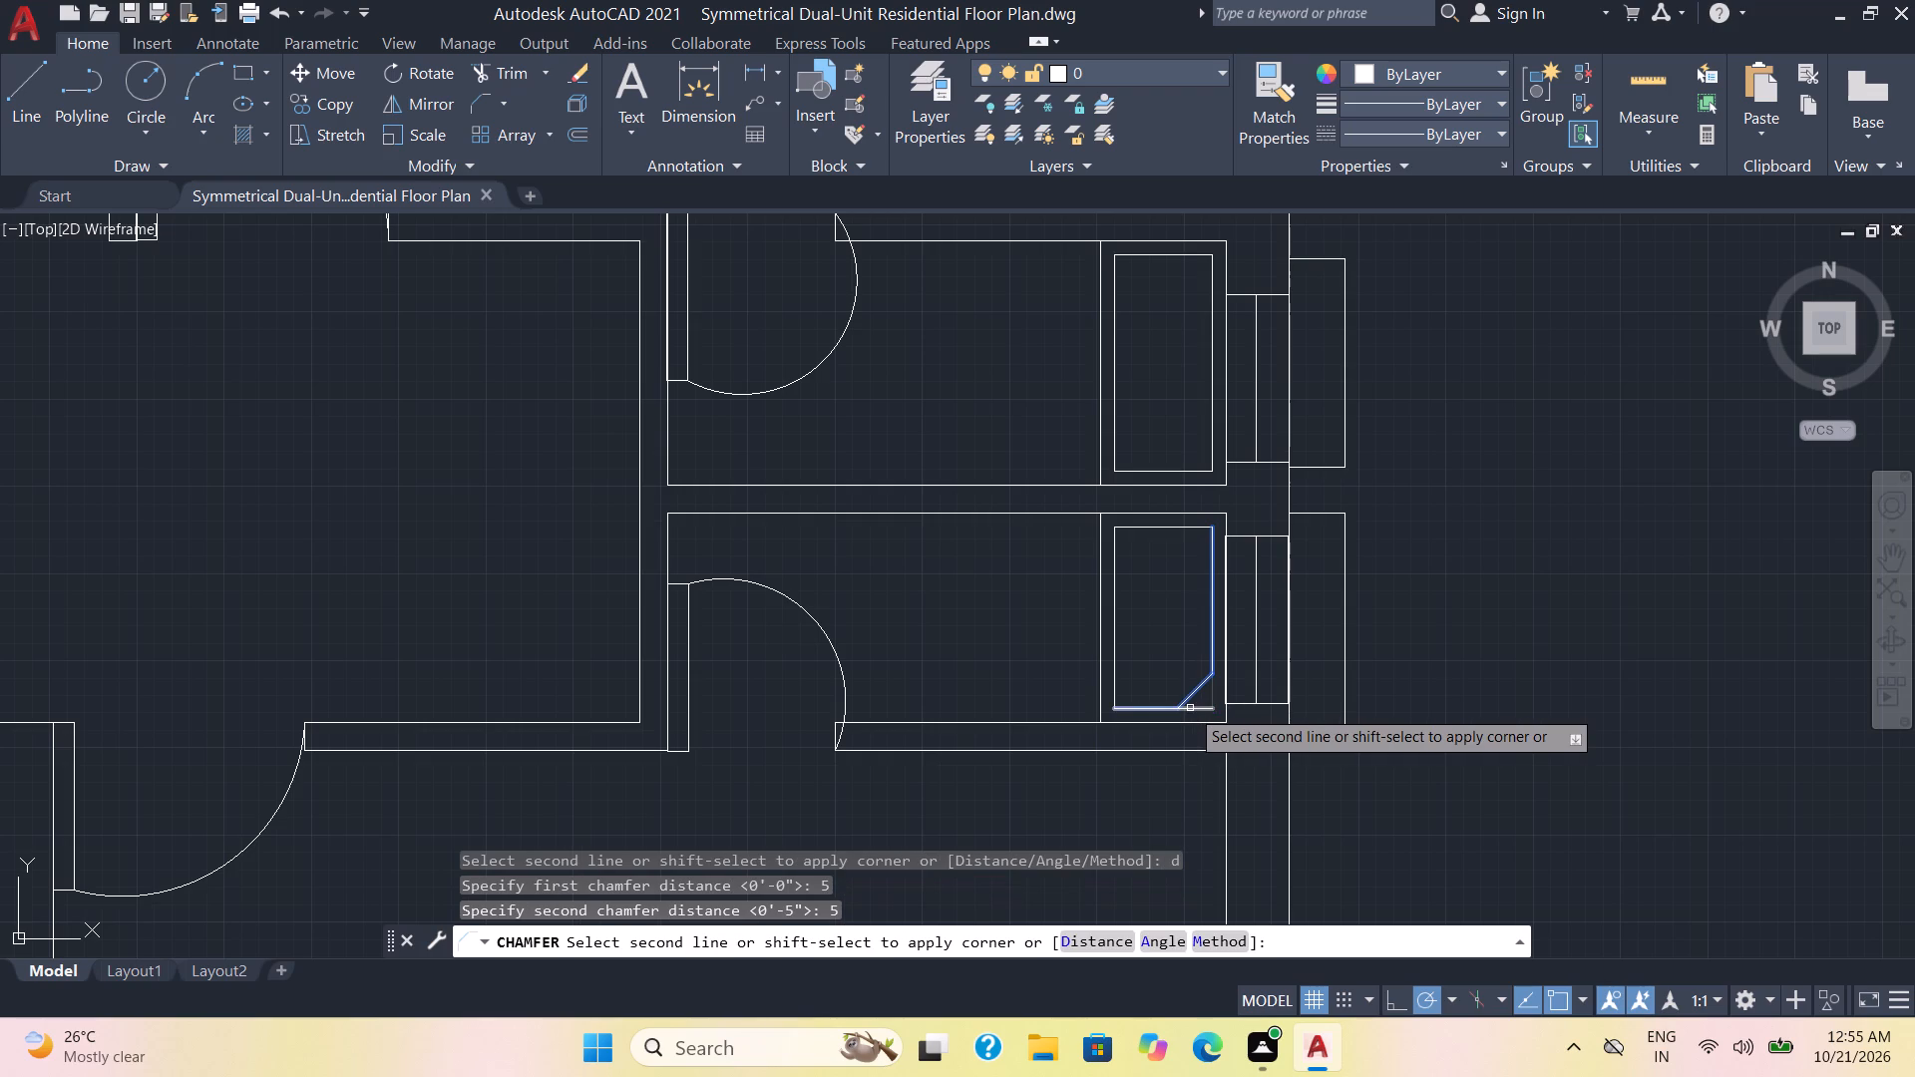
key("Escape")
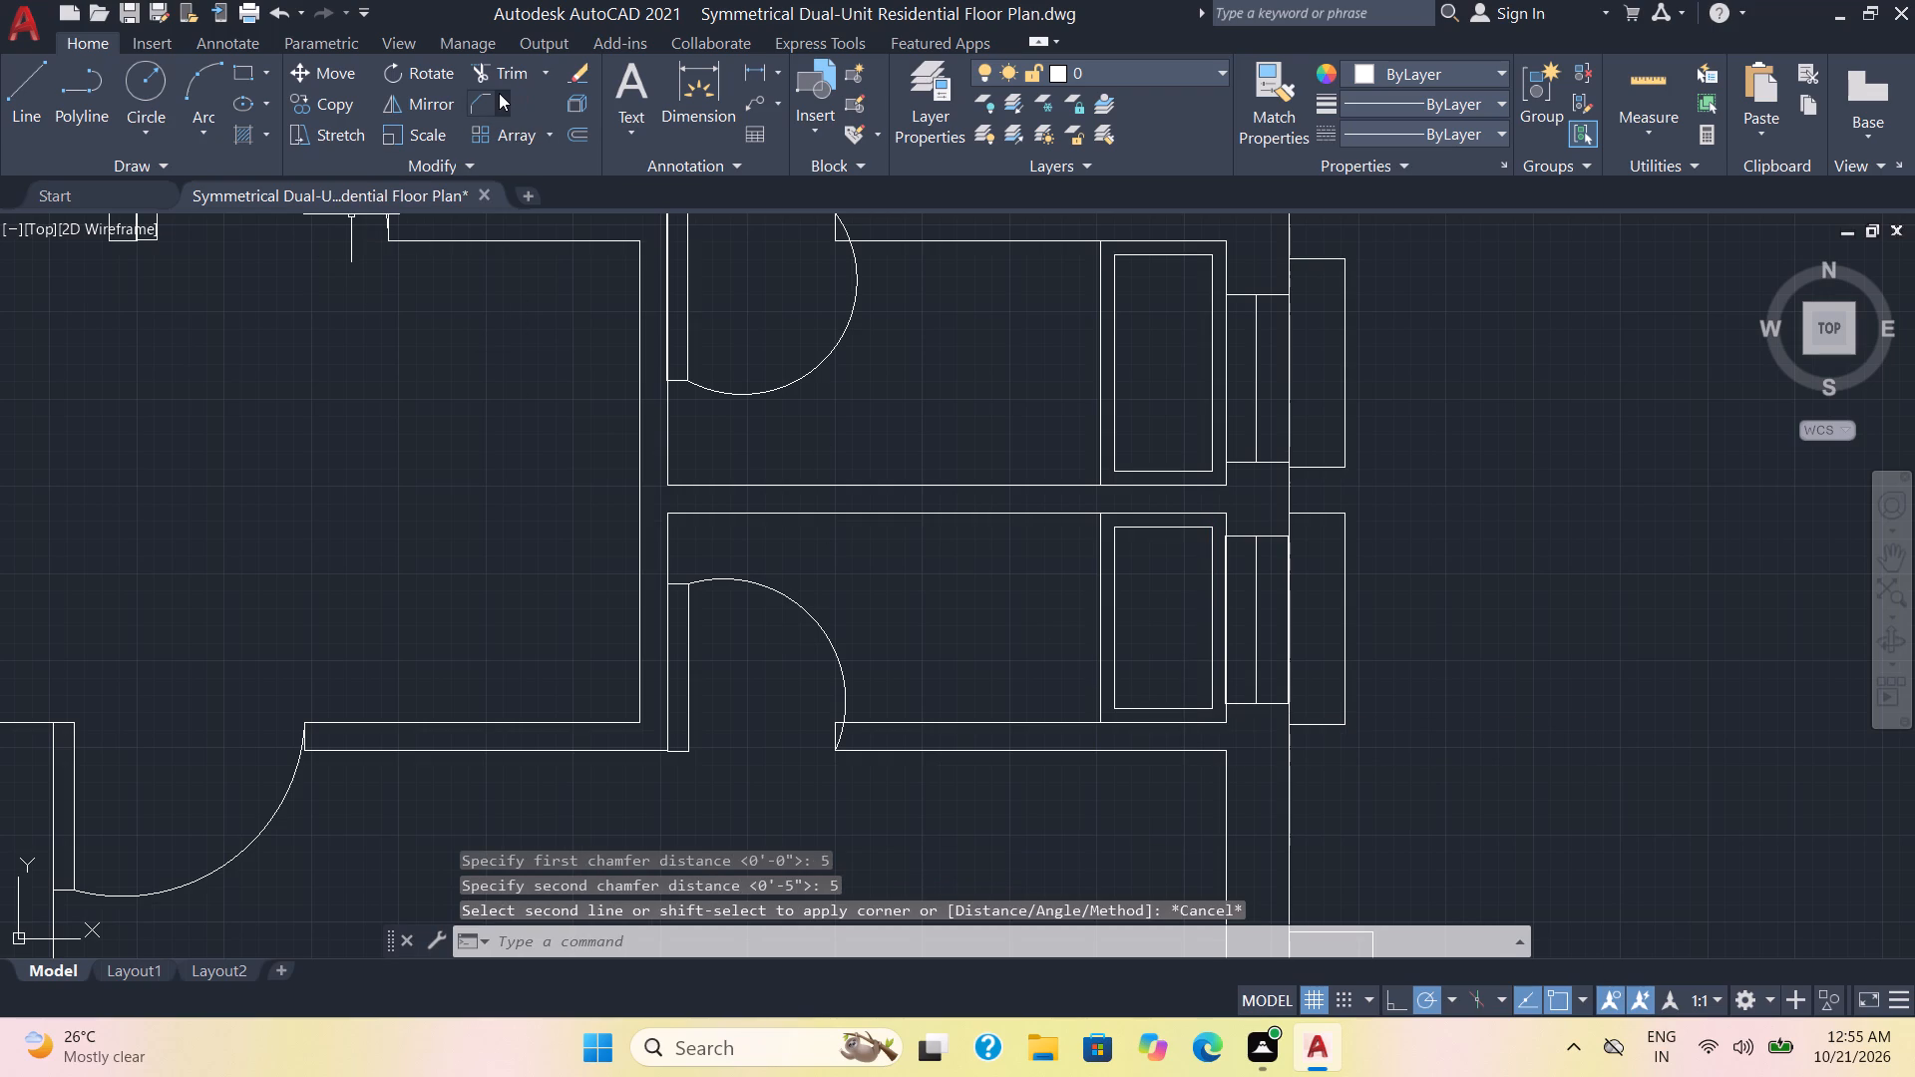
Fillet the two bottom corners of the lower small room's inner border rectangle with a 3-inch radius.
left_click(499, 91)
left_click(515, 136)
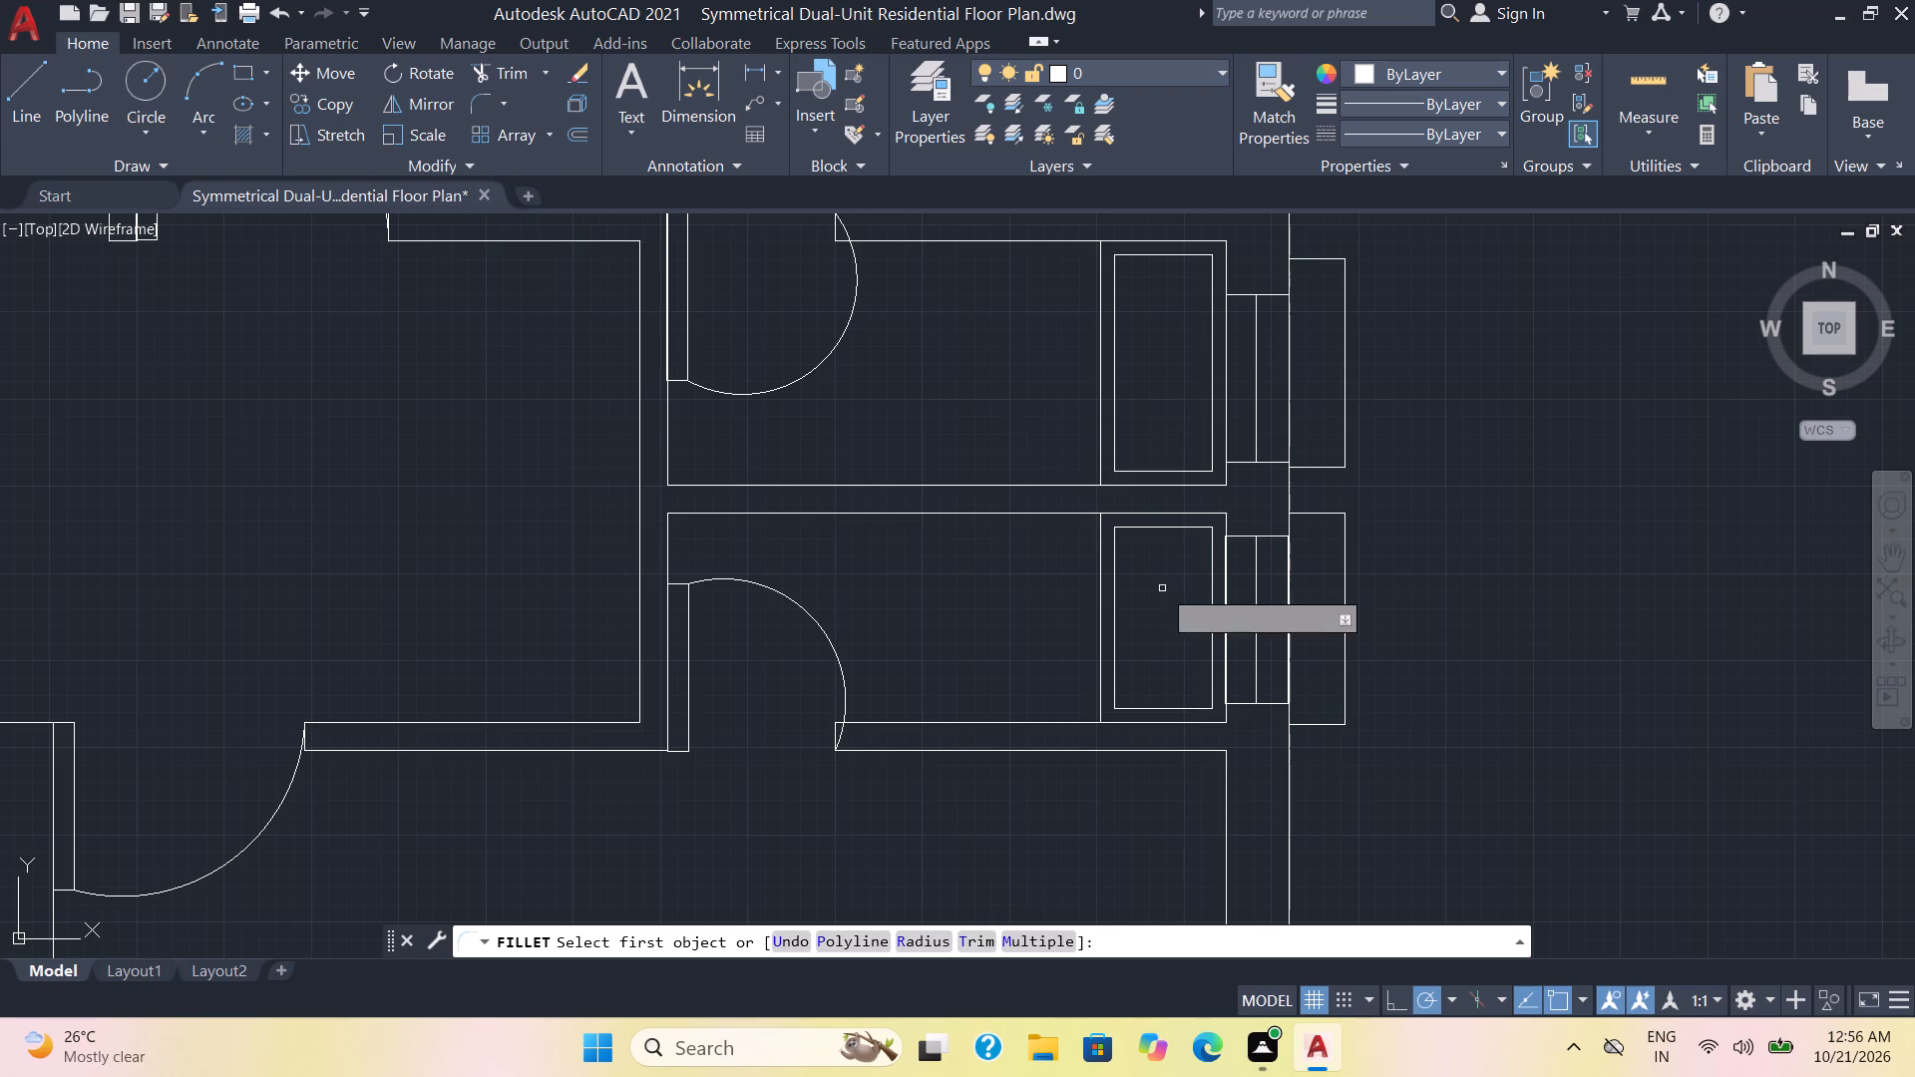
left_click(1211, 642)
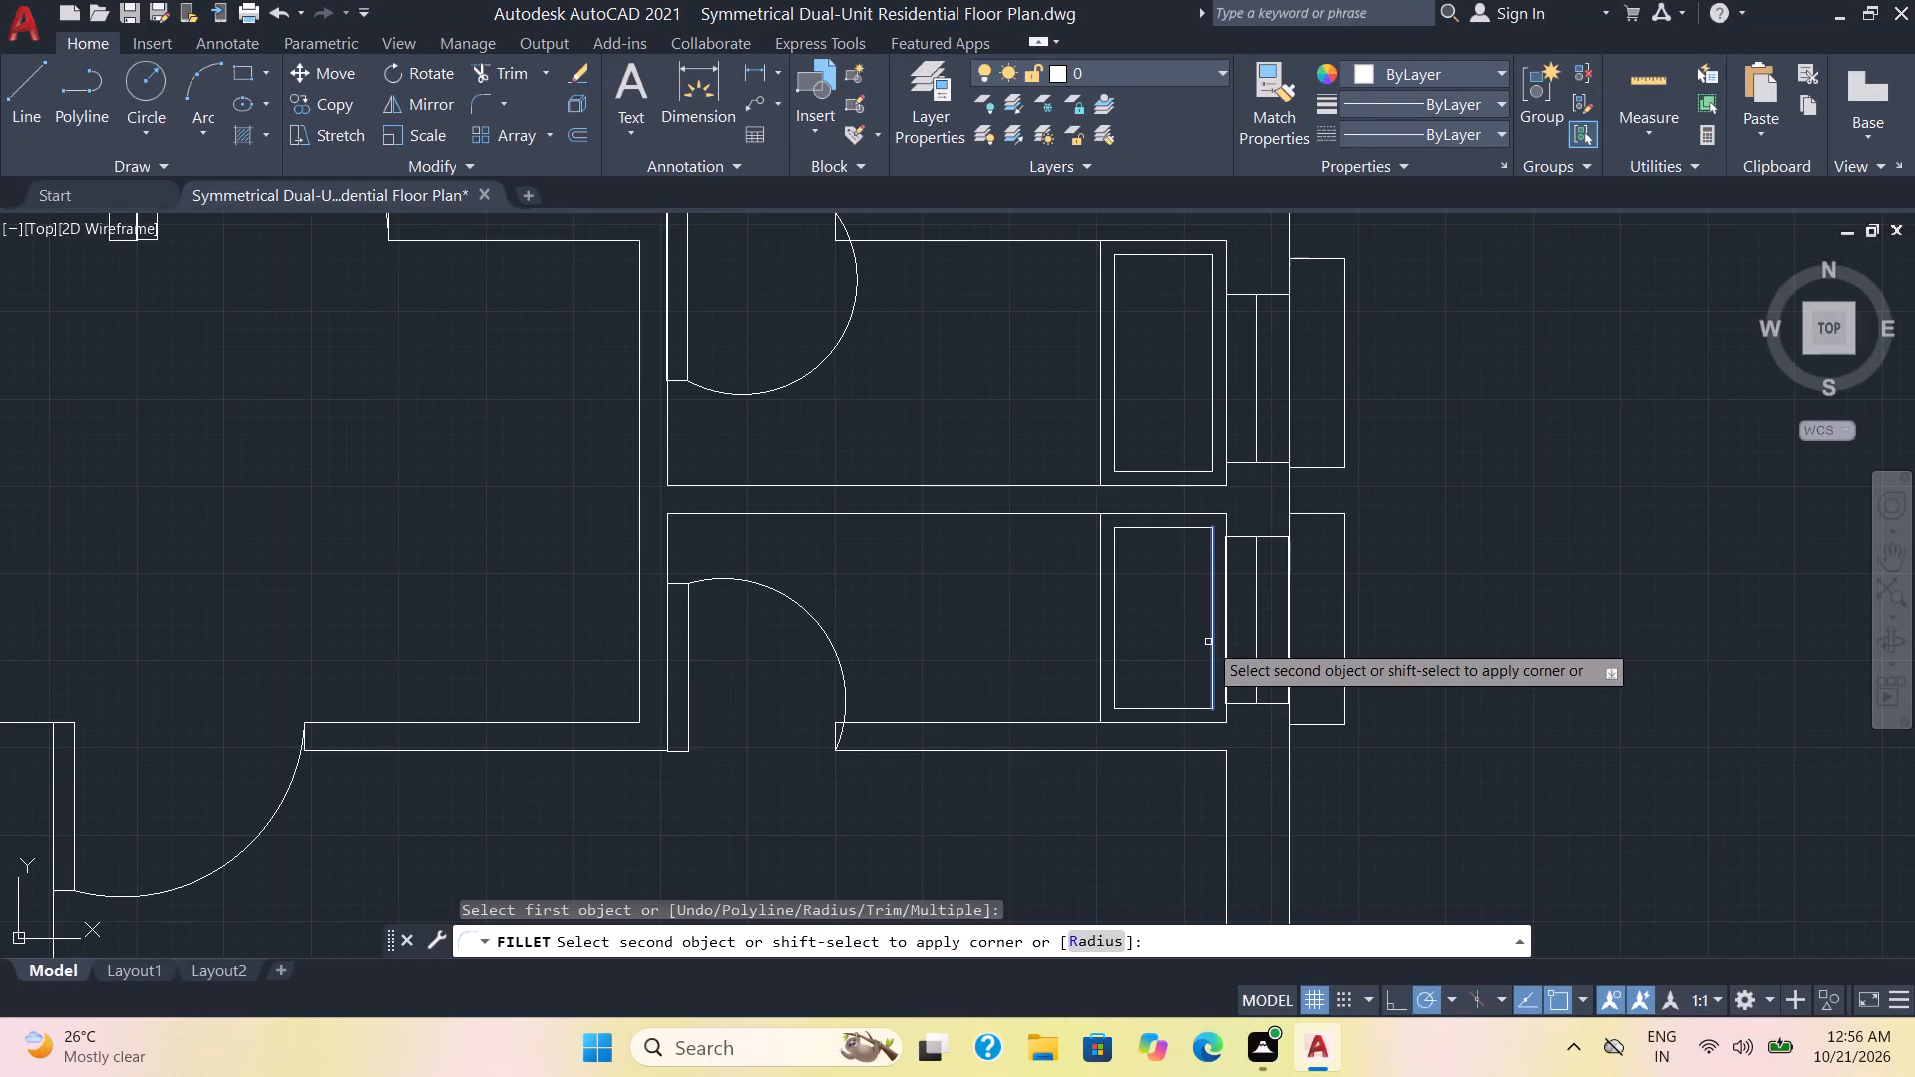
key("r")
key("Return")
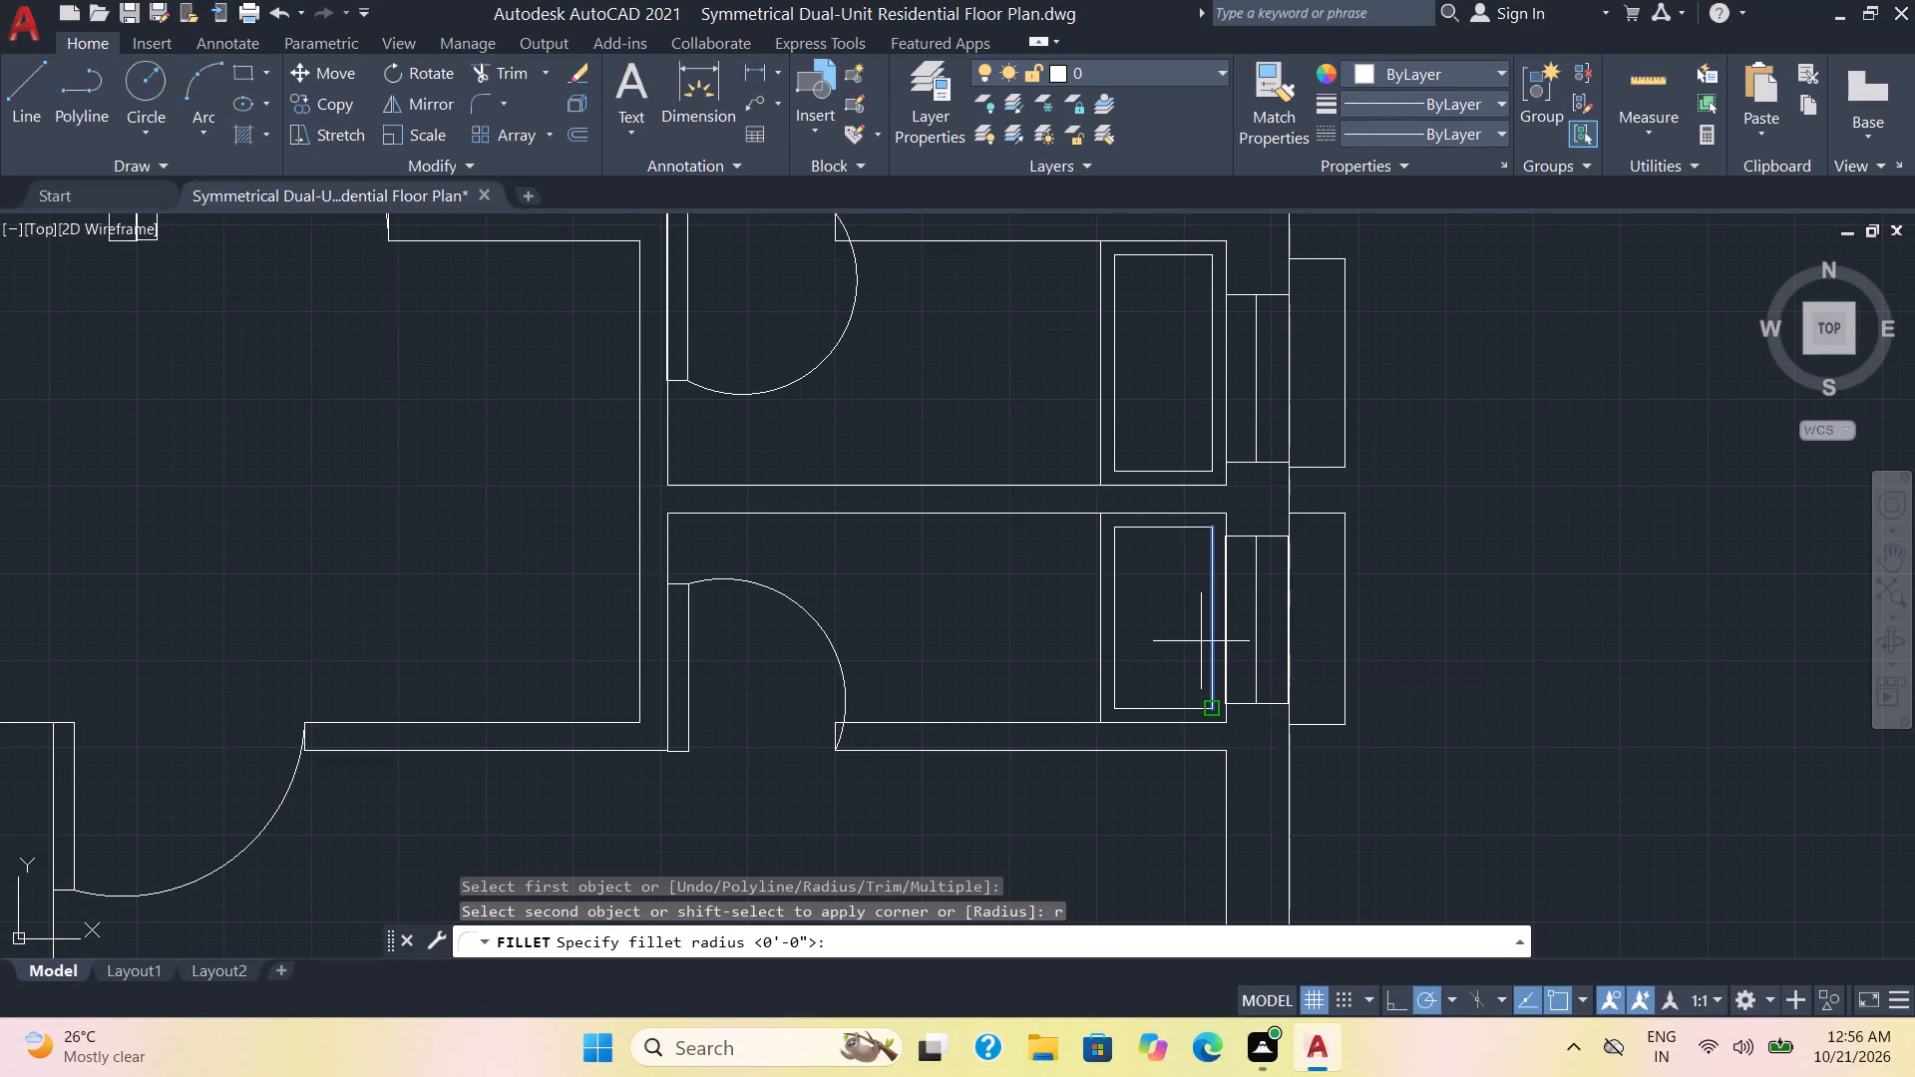
key("3")
key("Return")
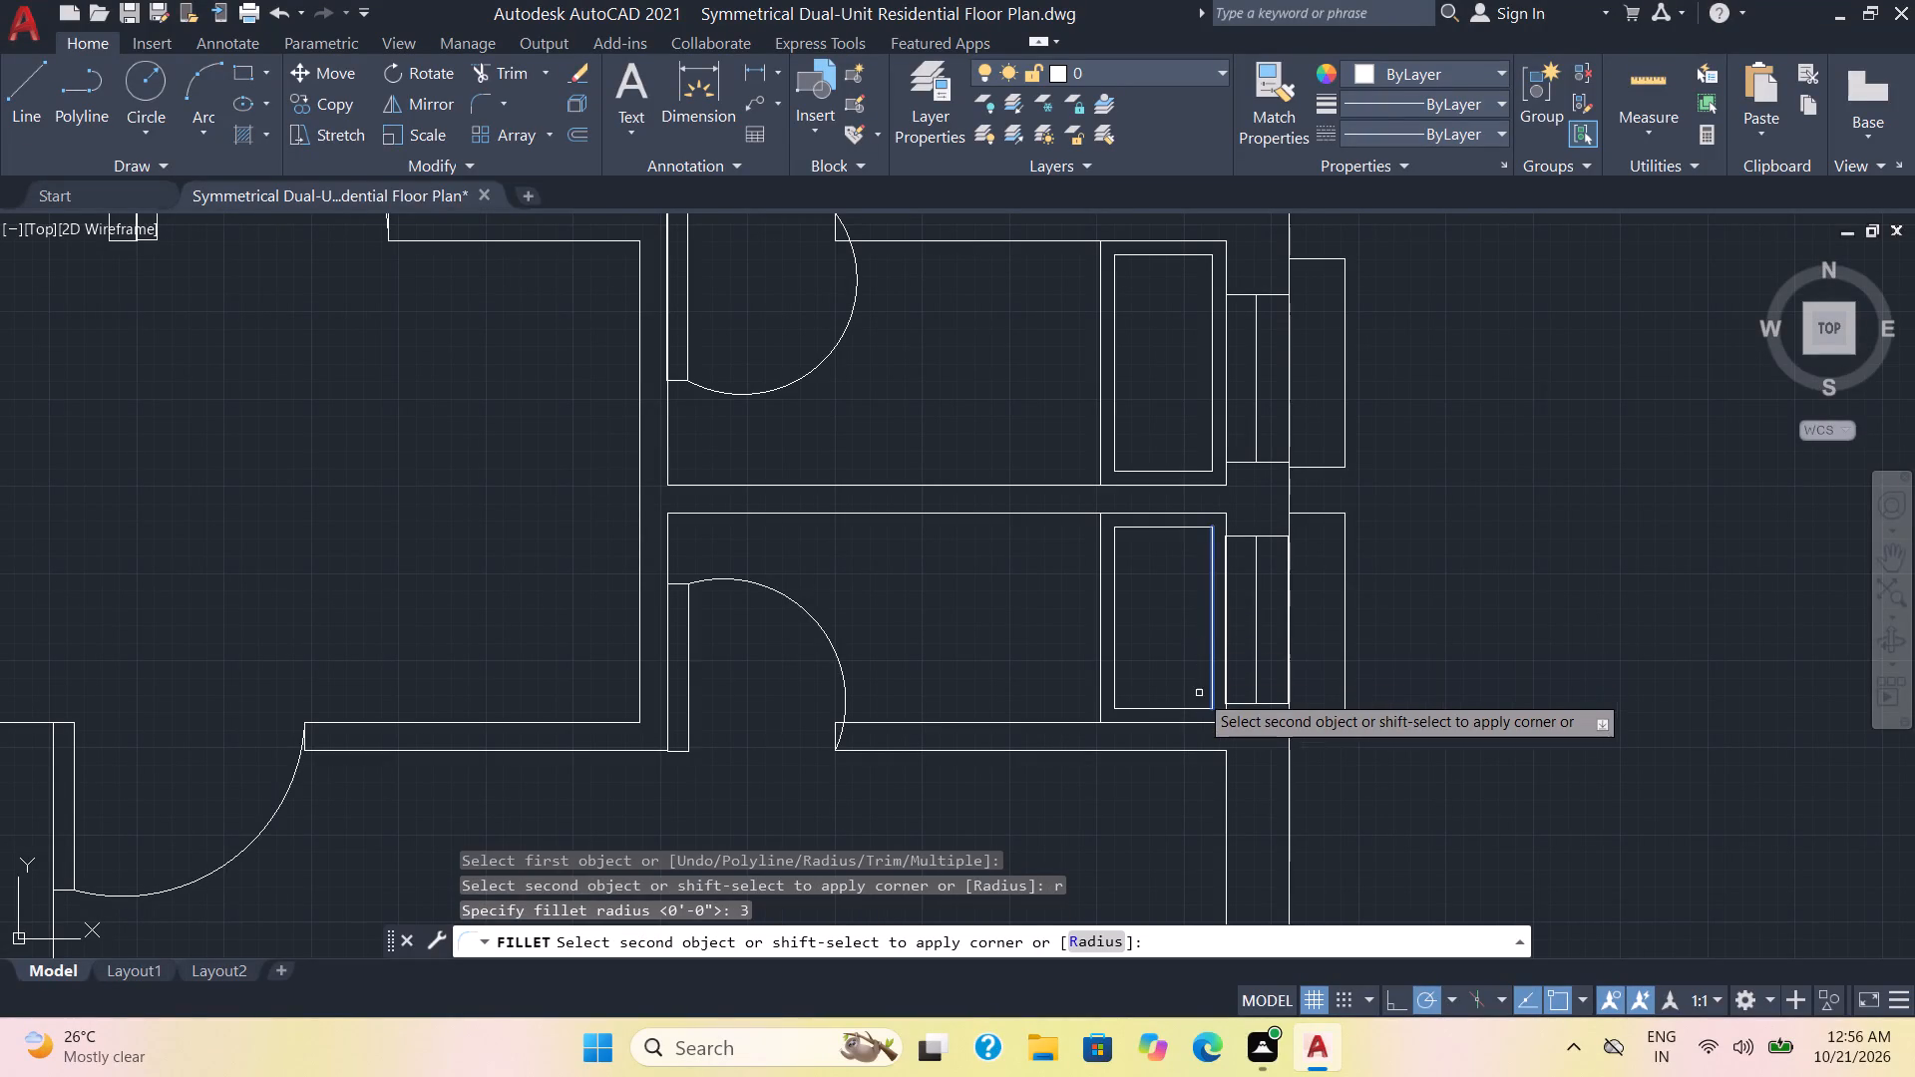
left_click(1182, 709)
key("space")
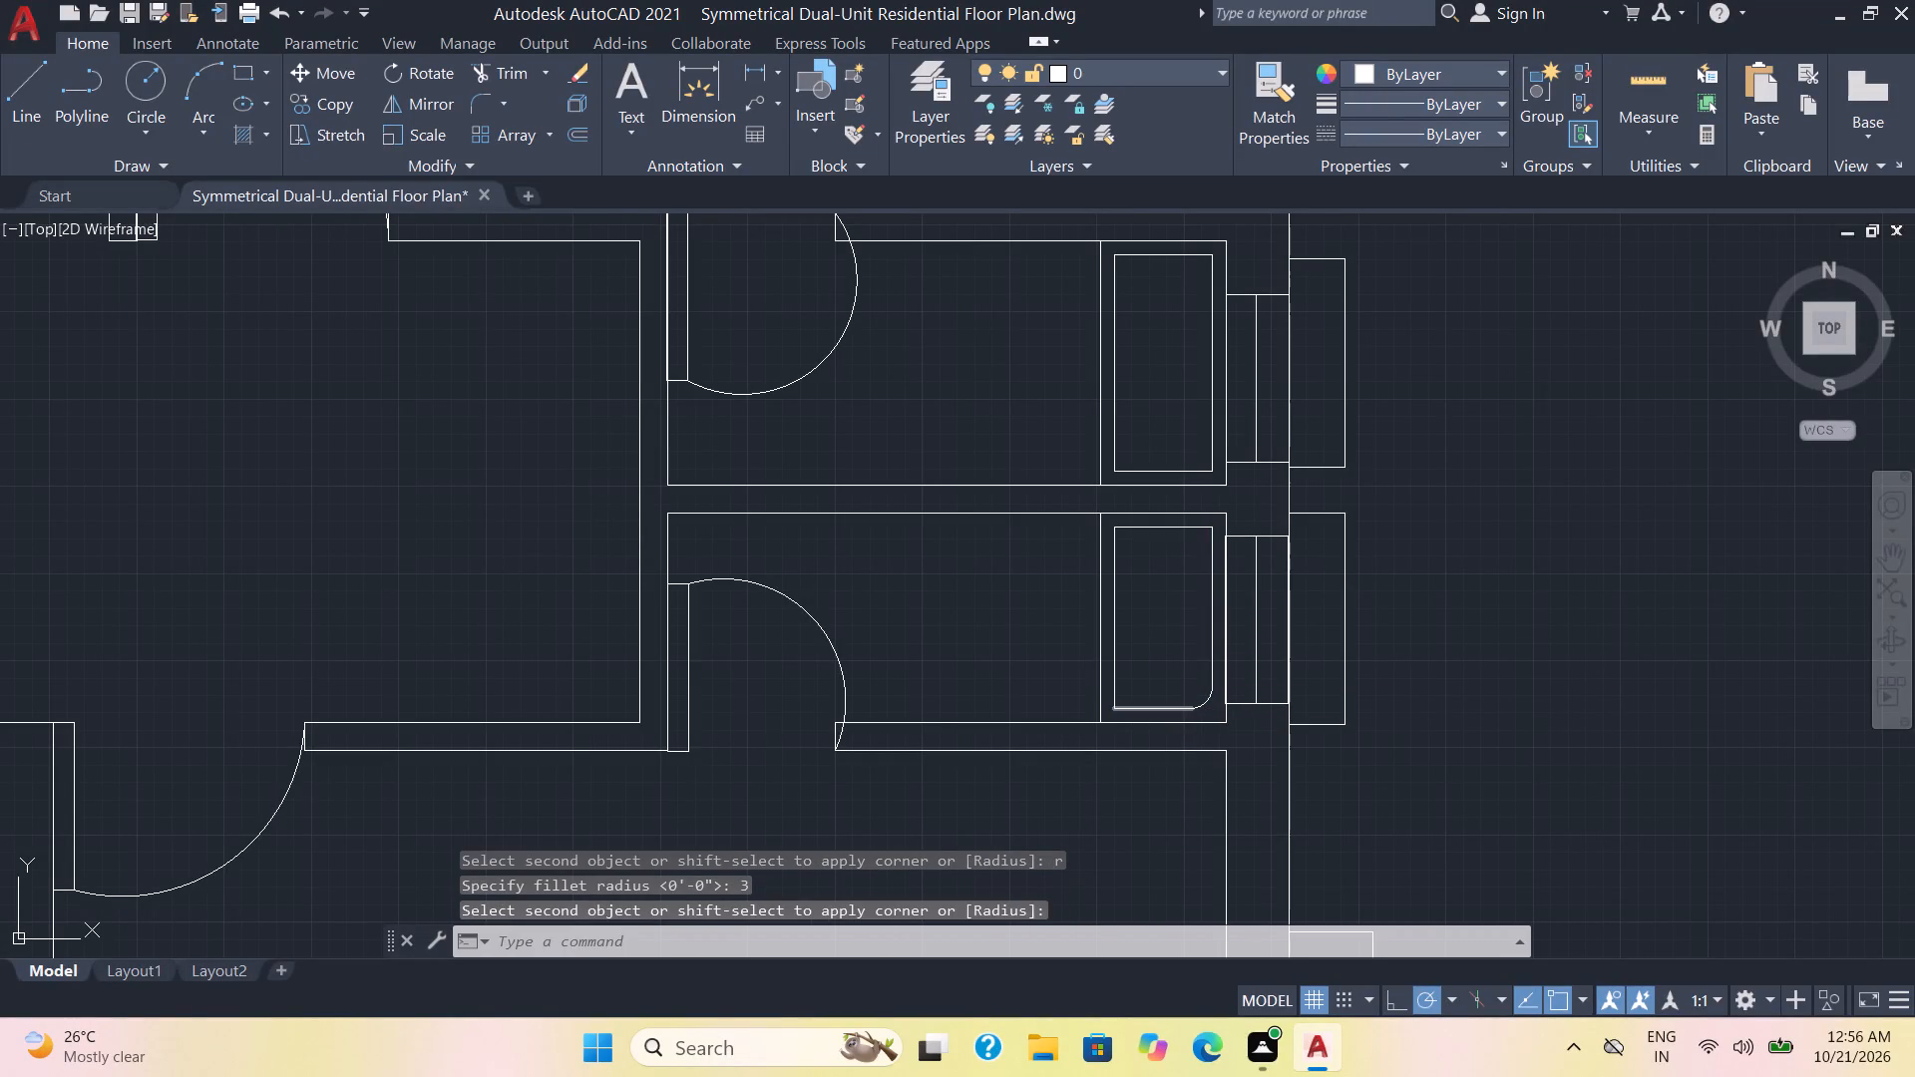
left_click(1115, 691)
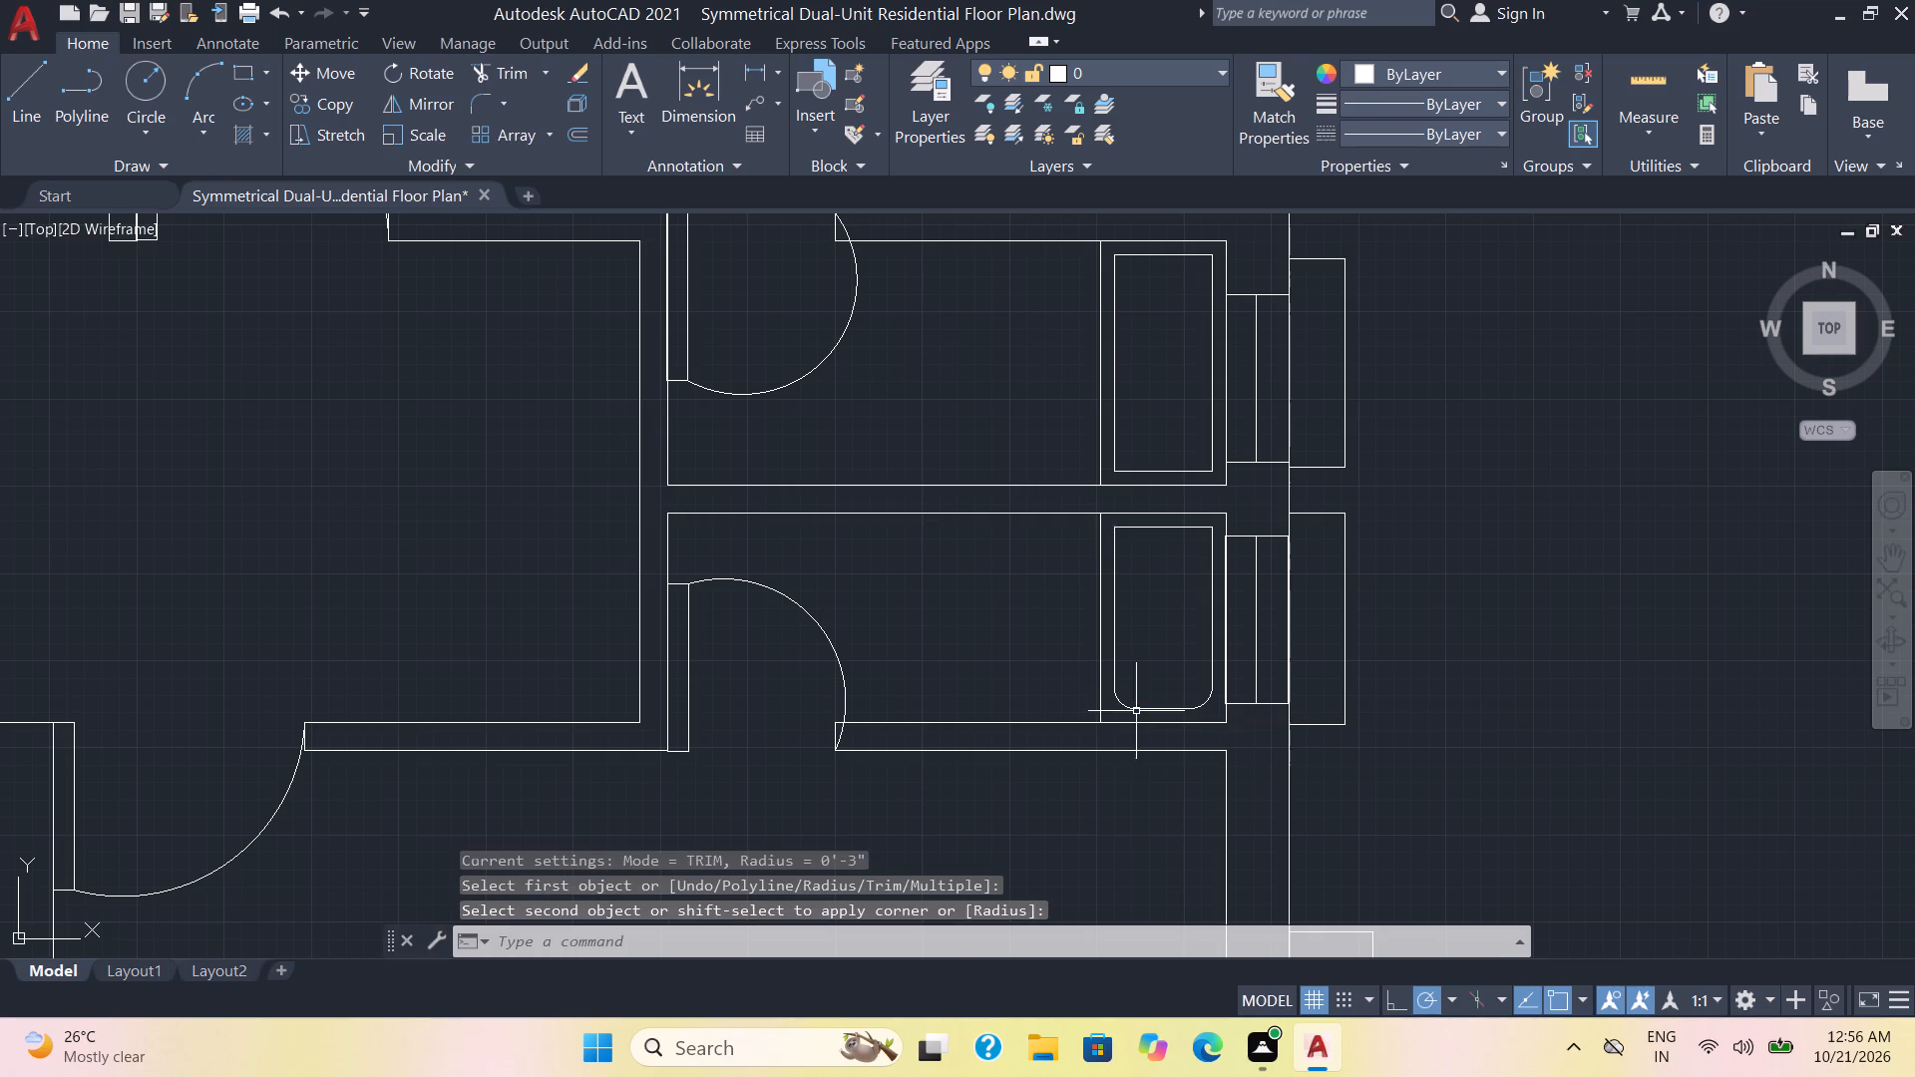
left_click(1136, 711)
Fillet the two top corners of the upper small room's inner border rectangle with a 3-inch radius.
key("space")
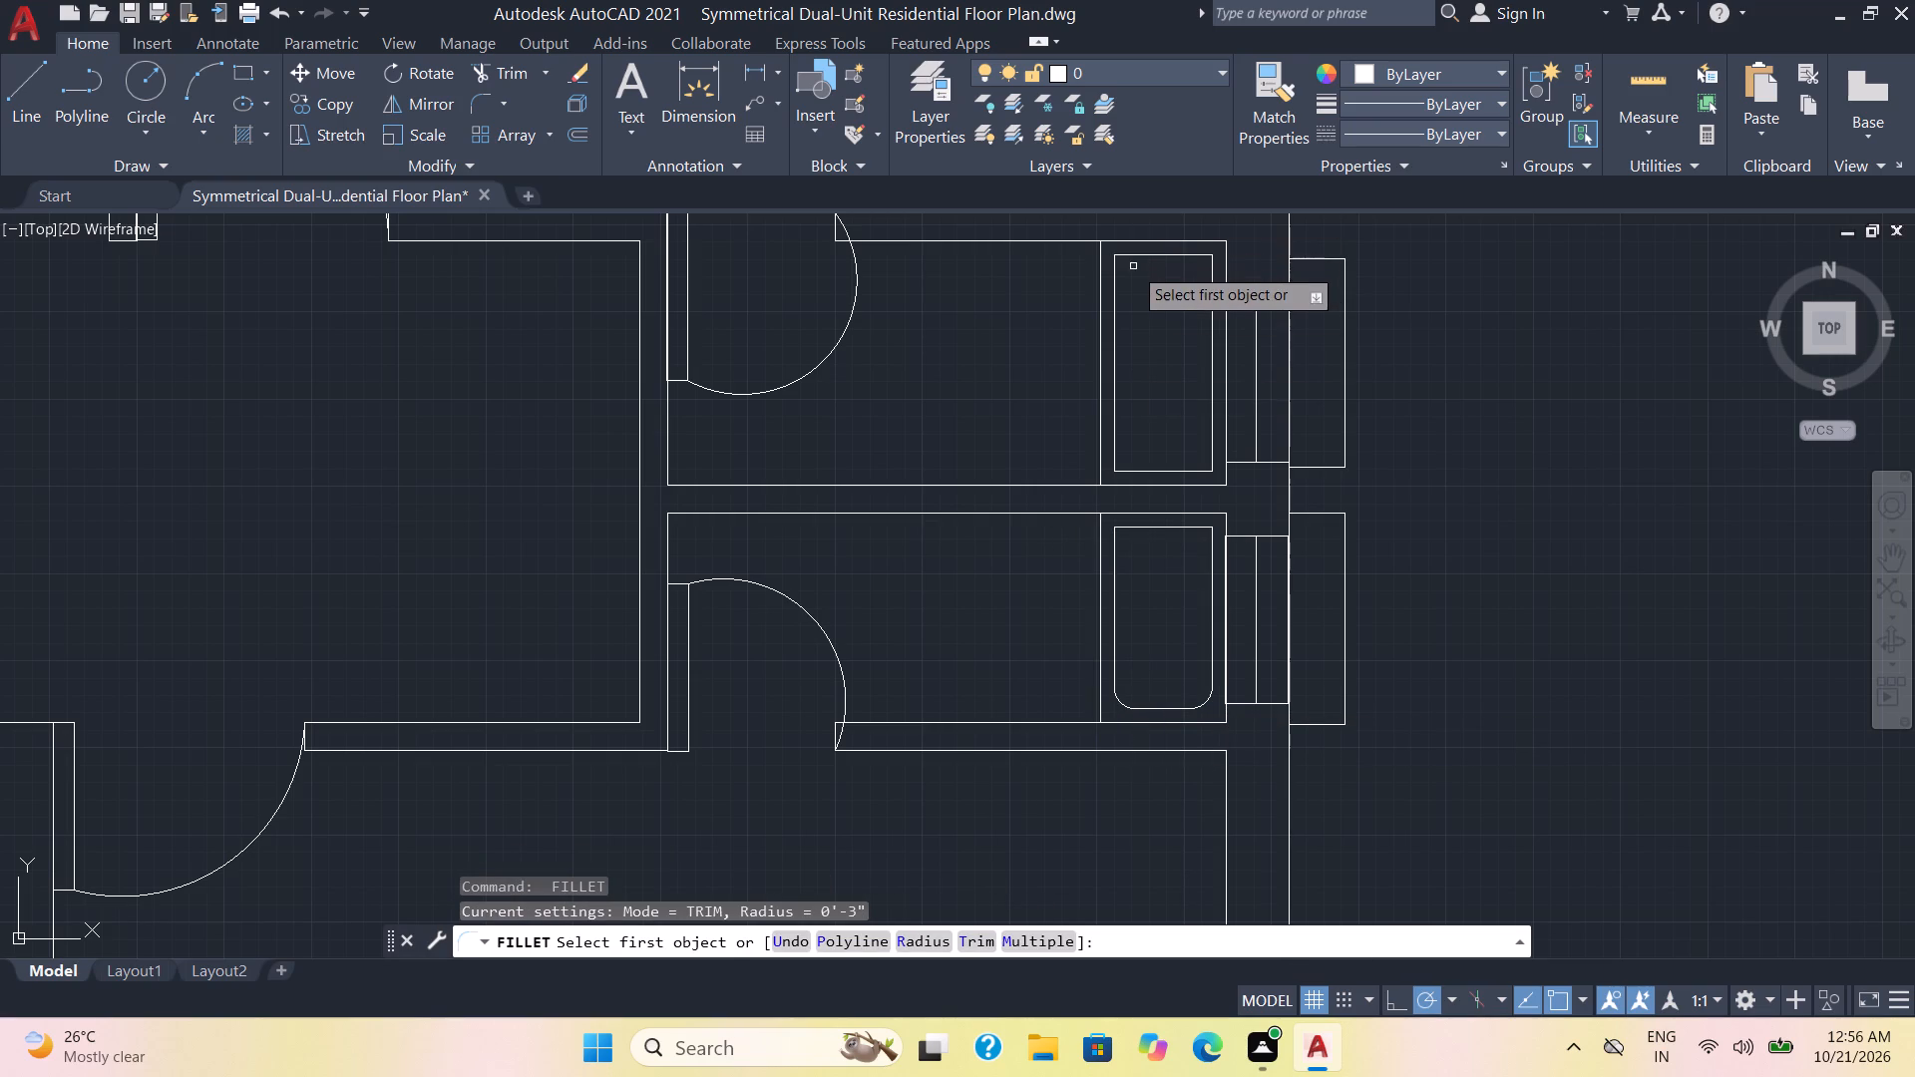
left_click(1155, 256)
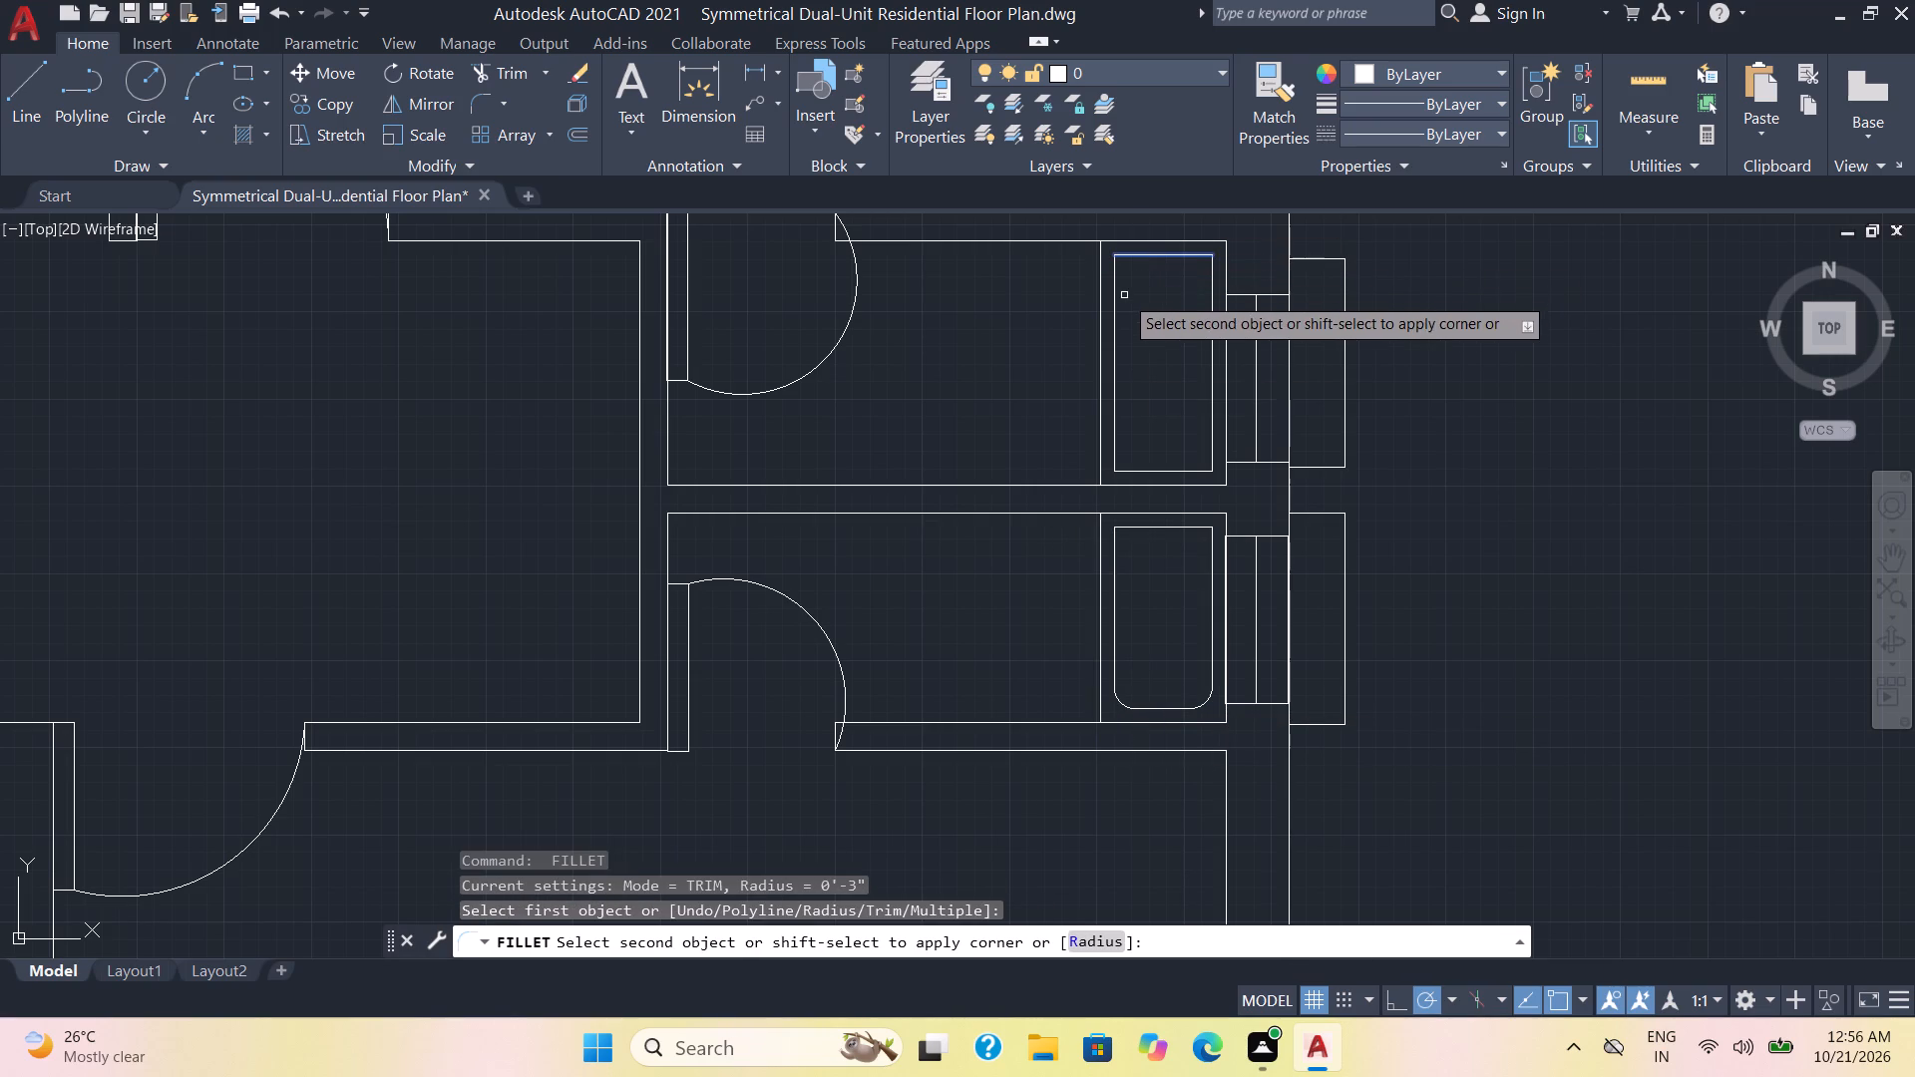
left_click(1116, 313)
key("space")
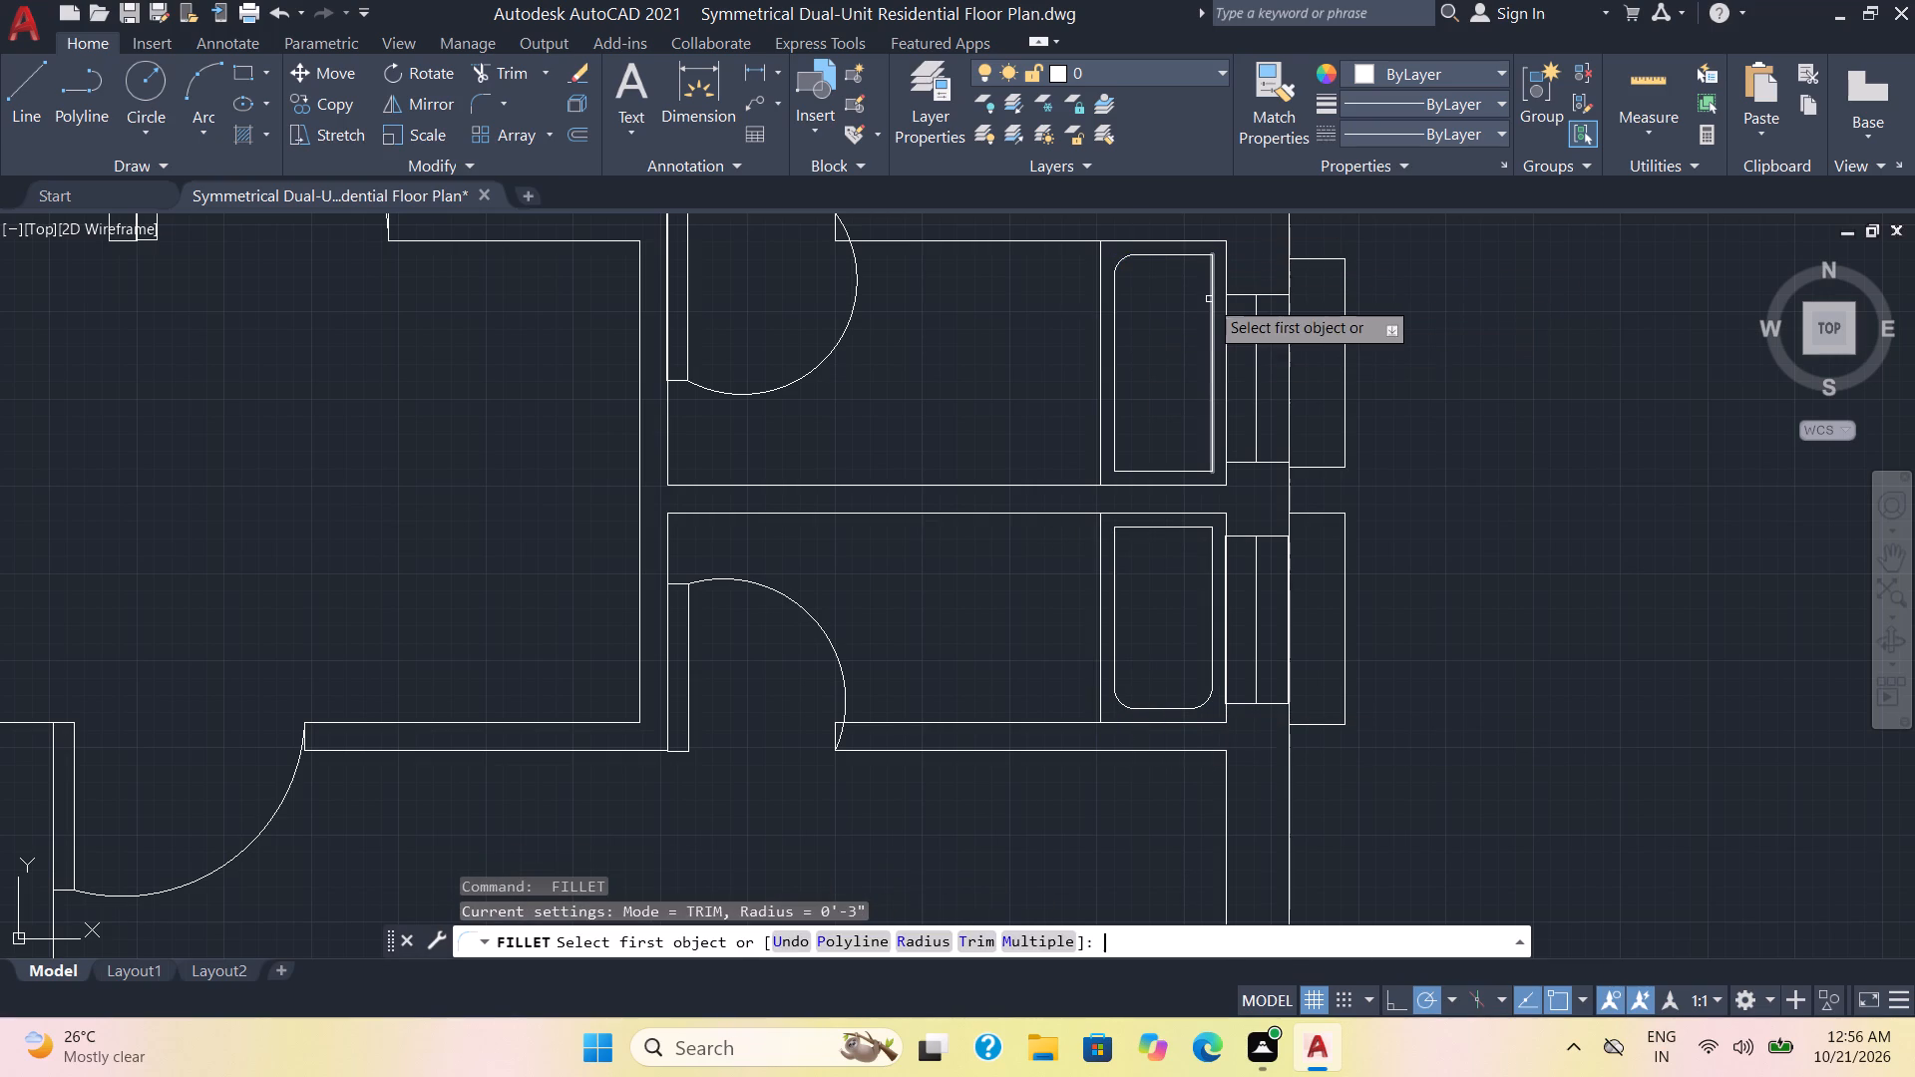
left_click(1214, 299)
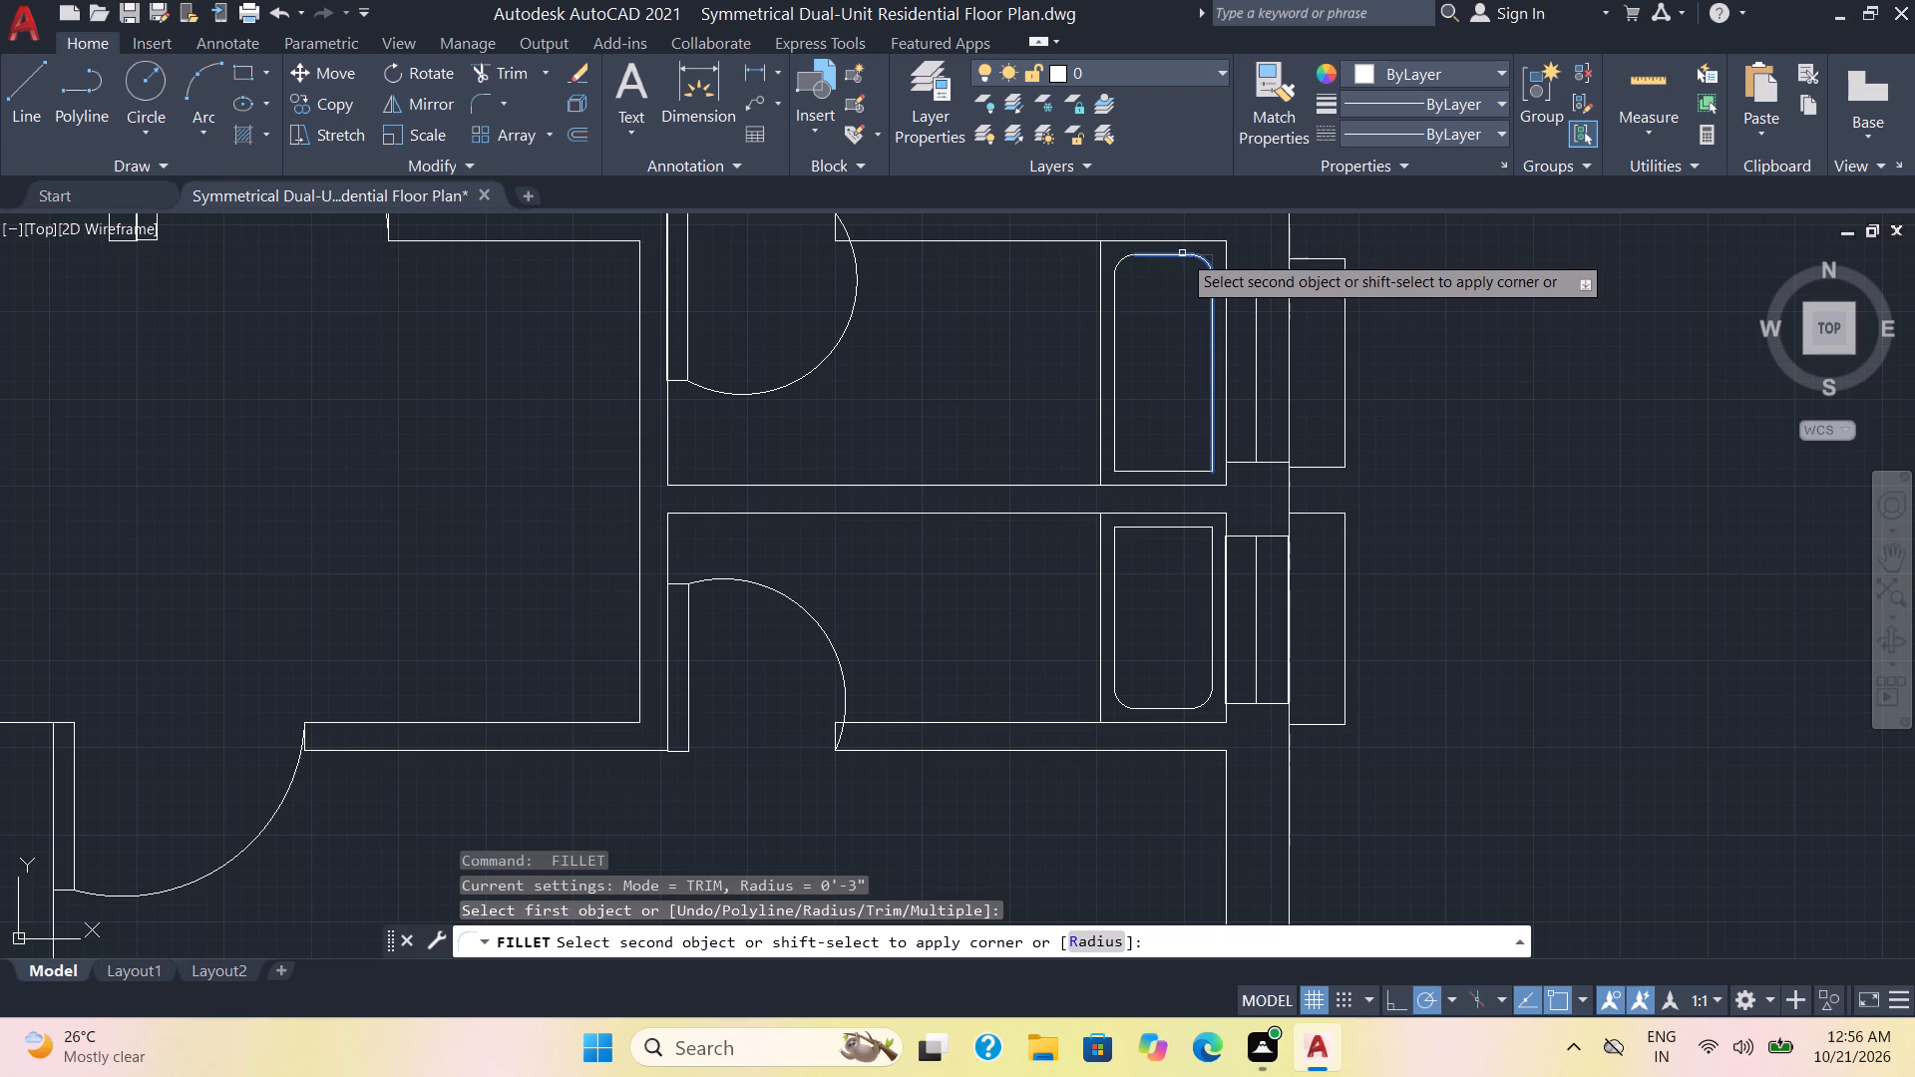
left_click(1182, 253)
key("Escape")
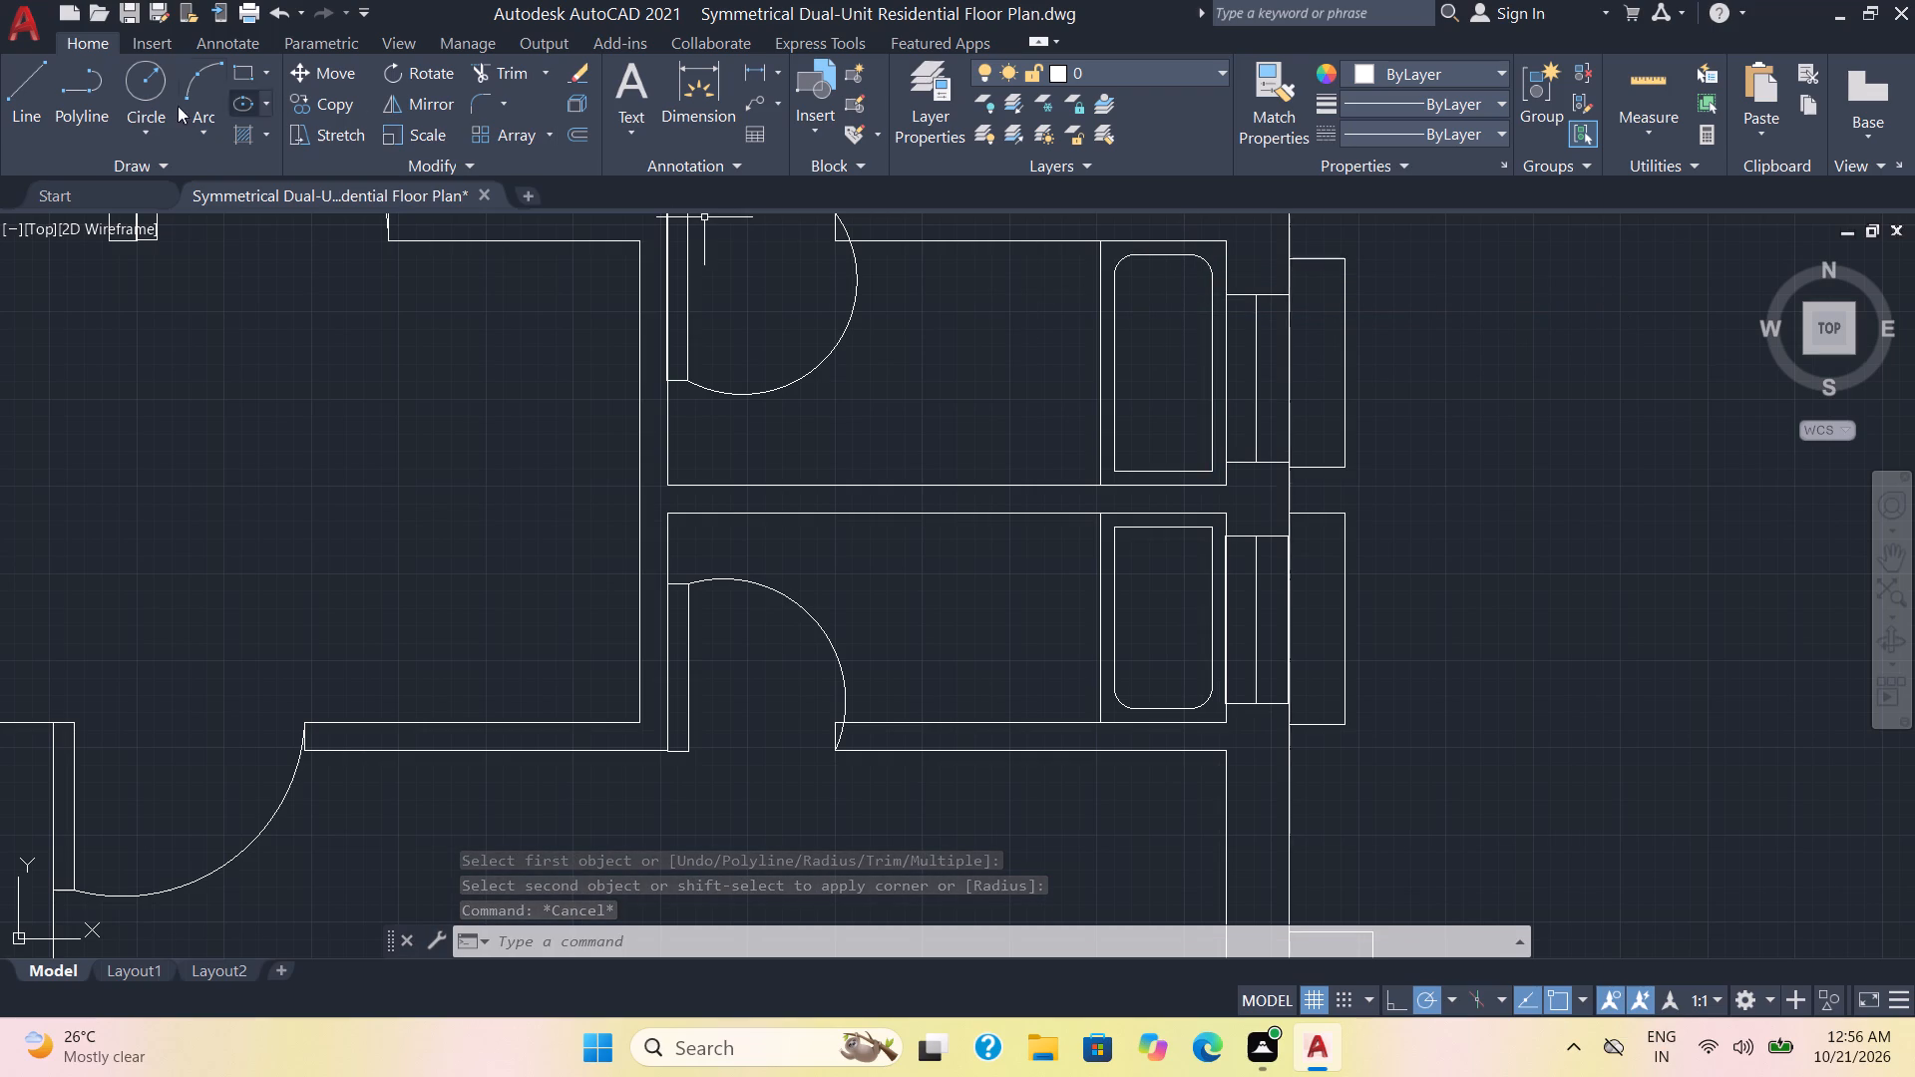
Draw a circle of about 1-inch radius inside the lower small room's inner border rectangle, centred just below its top edge.
left_click(141, 80)
scroll(1203, 563, "up", 2)
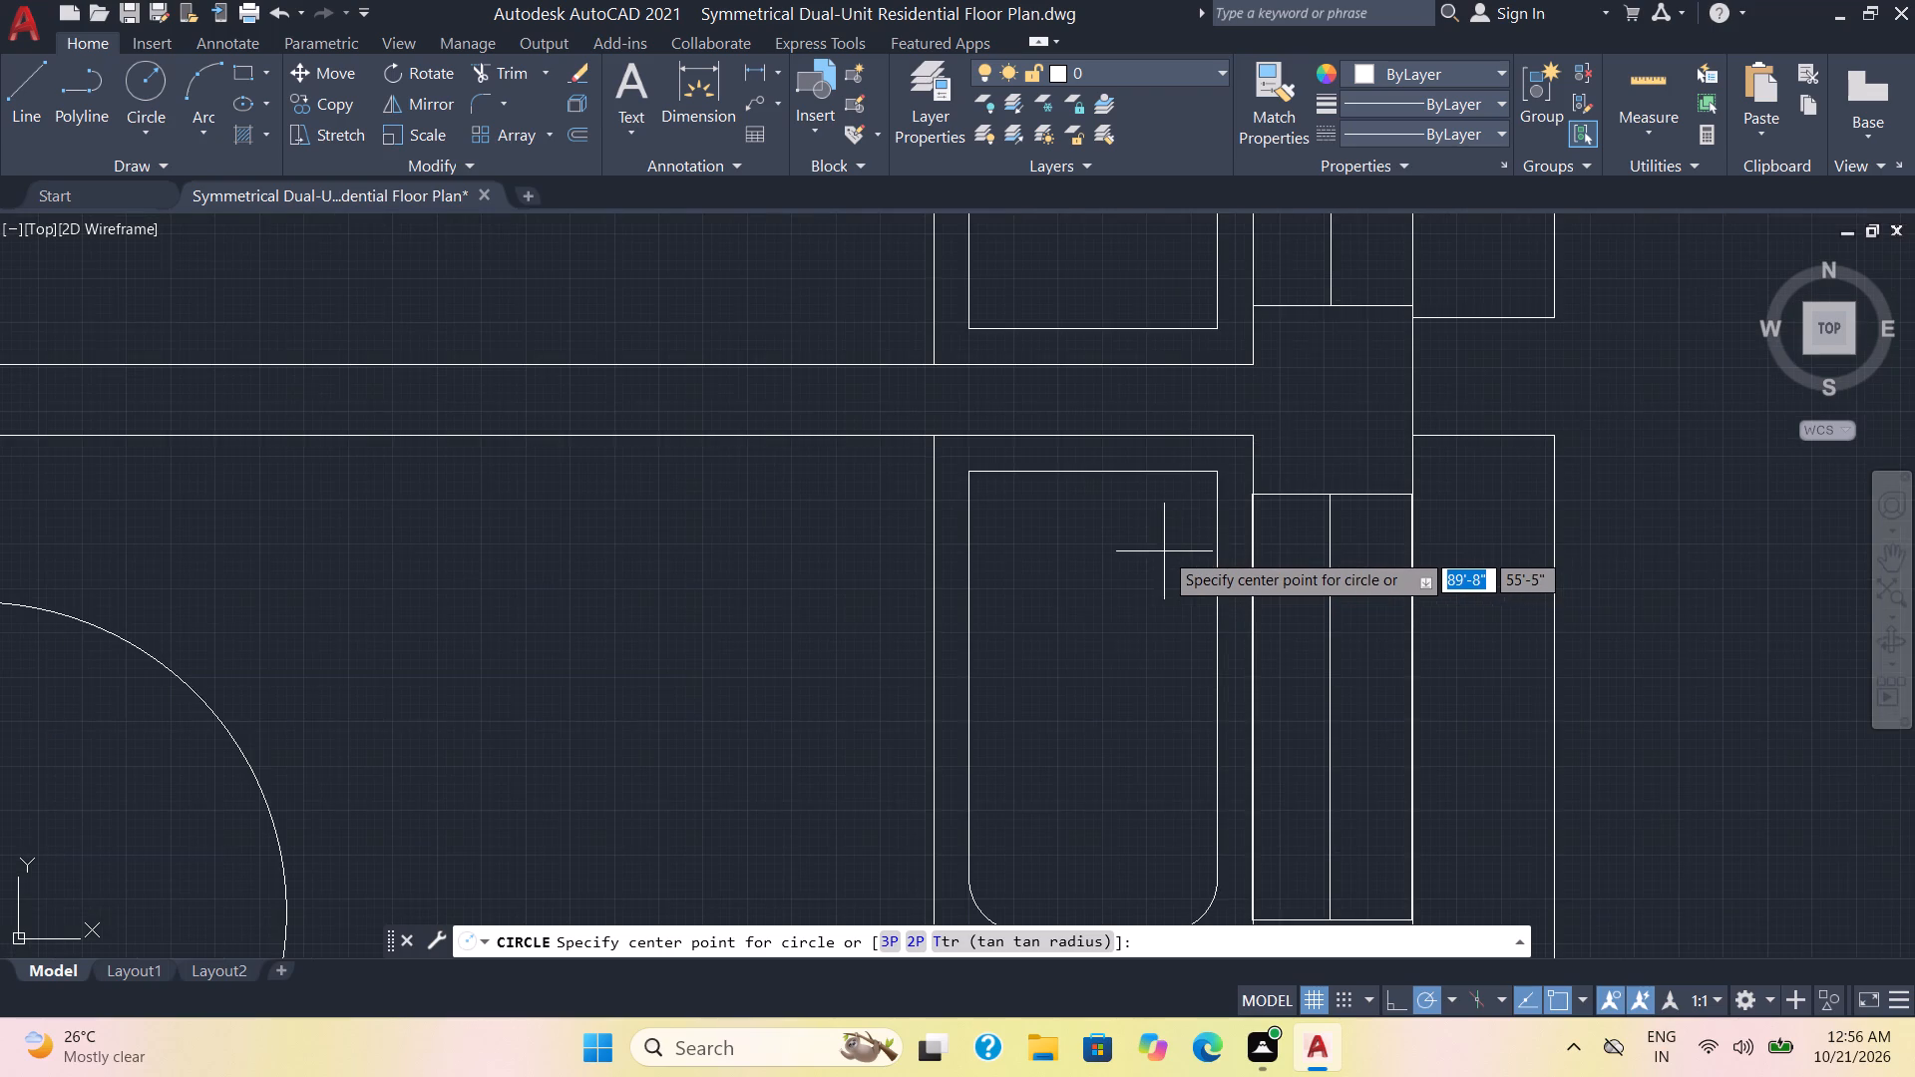
scroll(1163, 550, "up", 1)
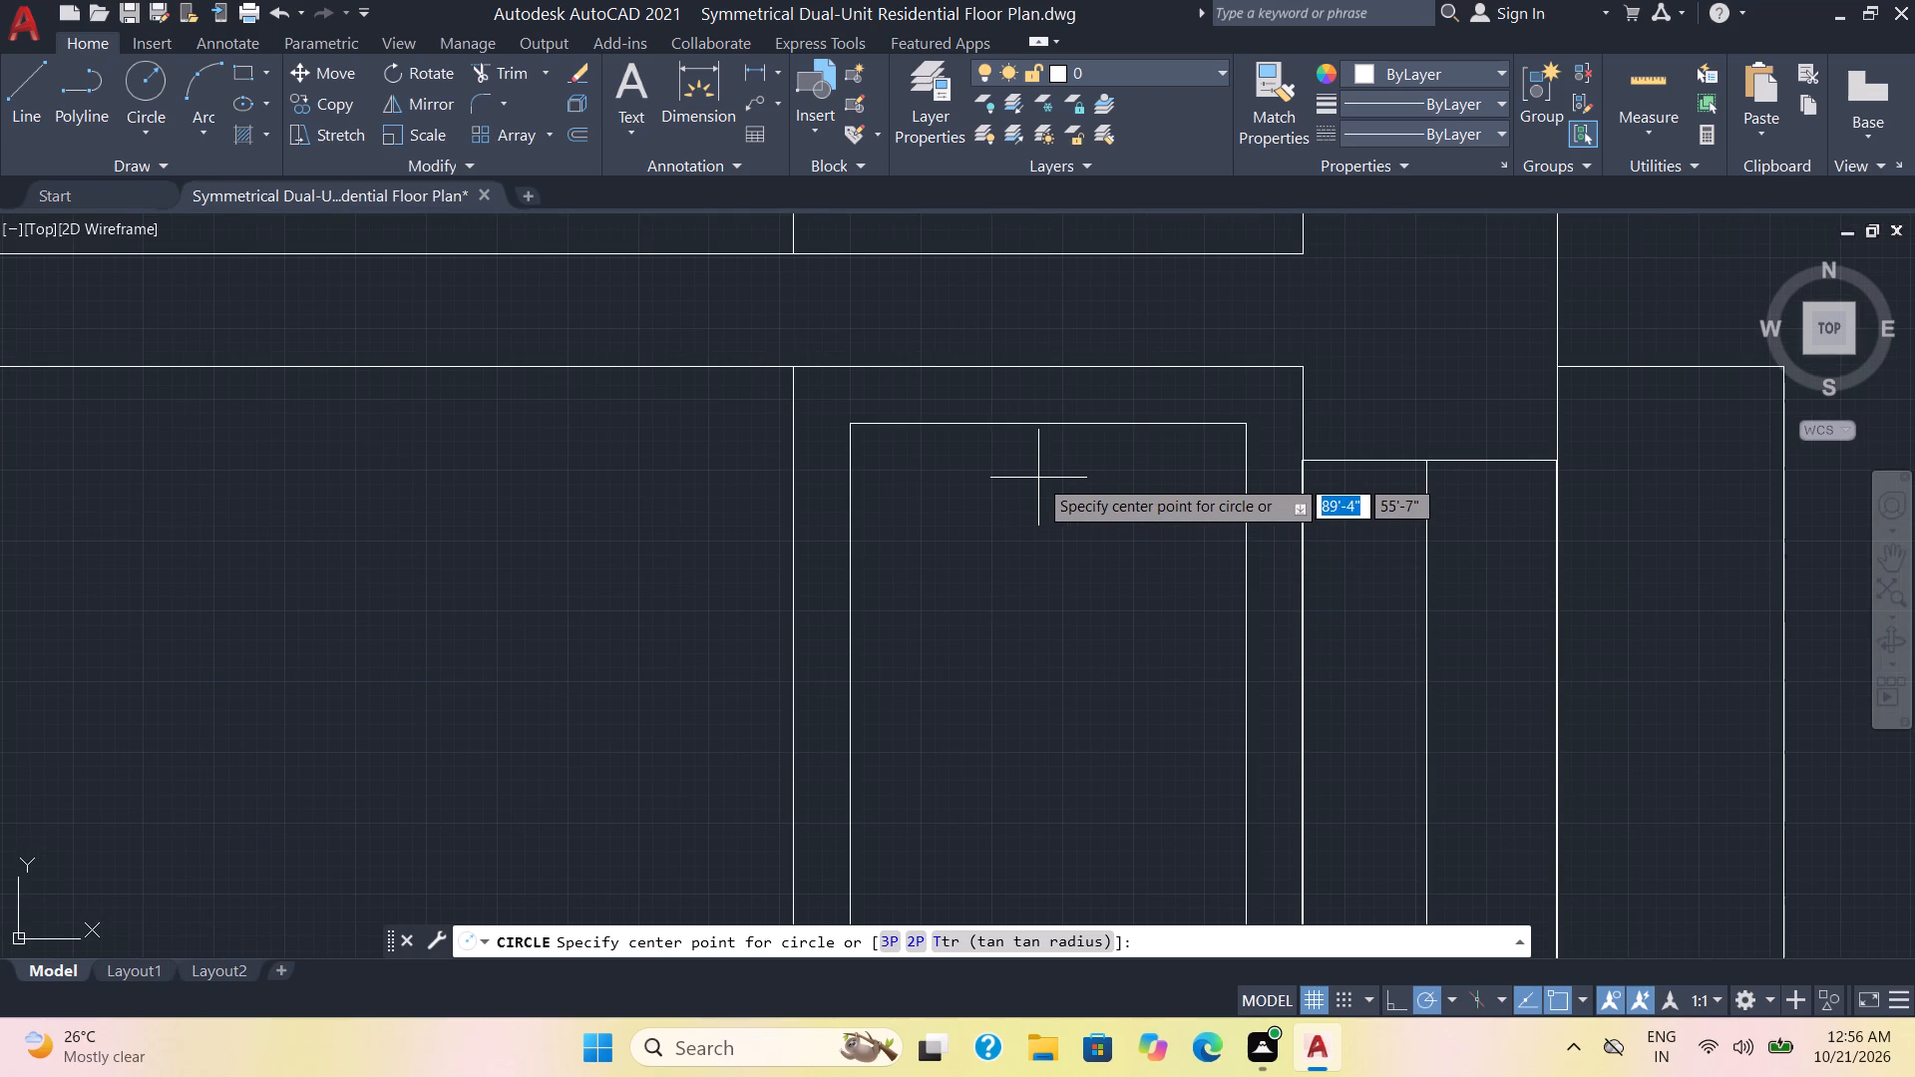
left_click(1042, 478)
left_click(1058, 509)
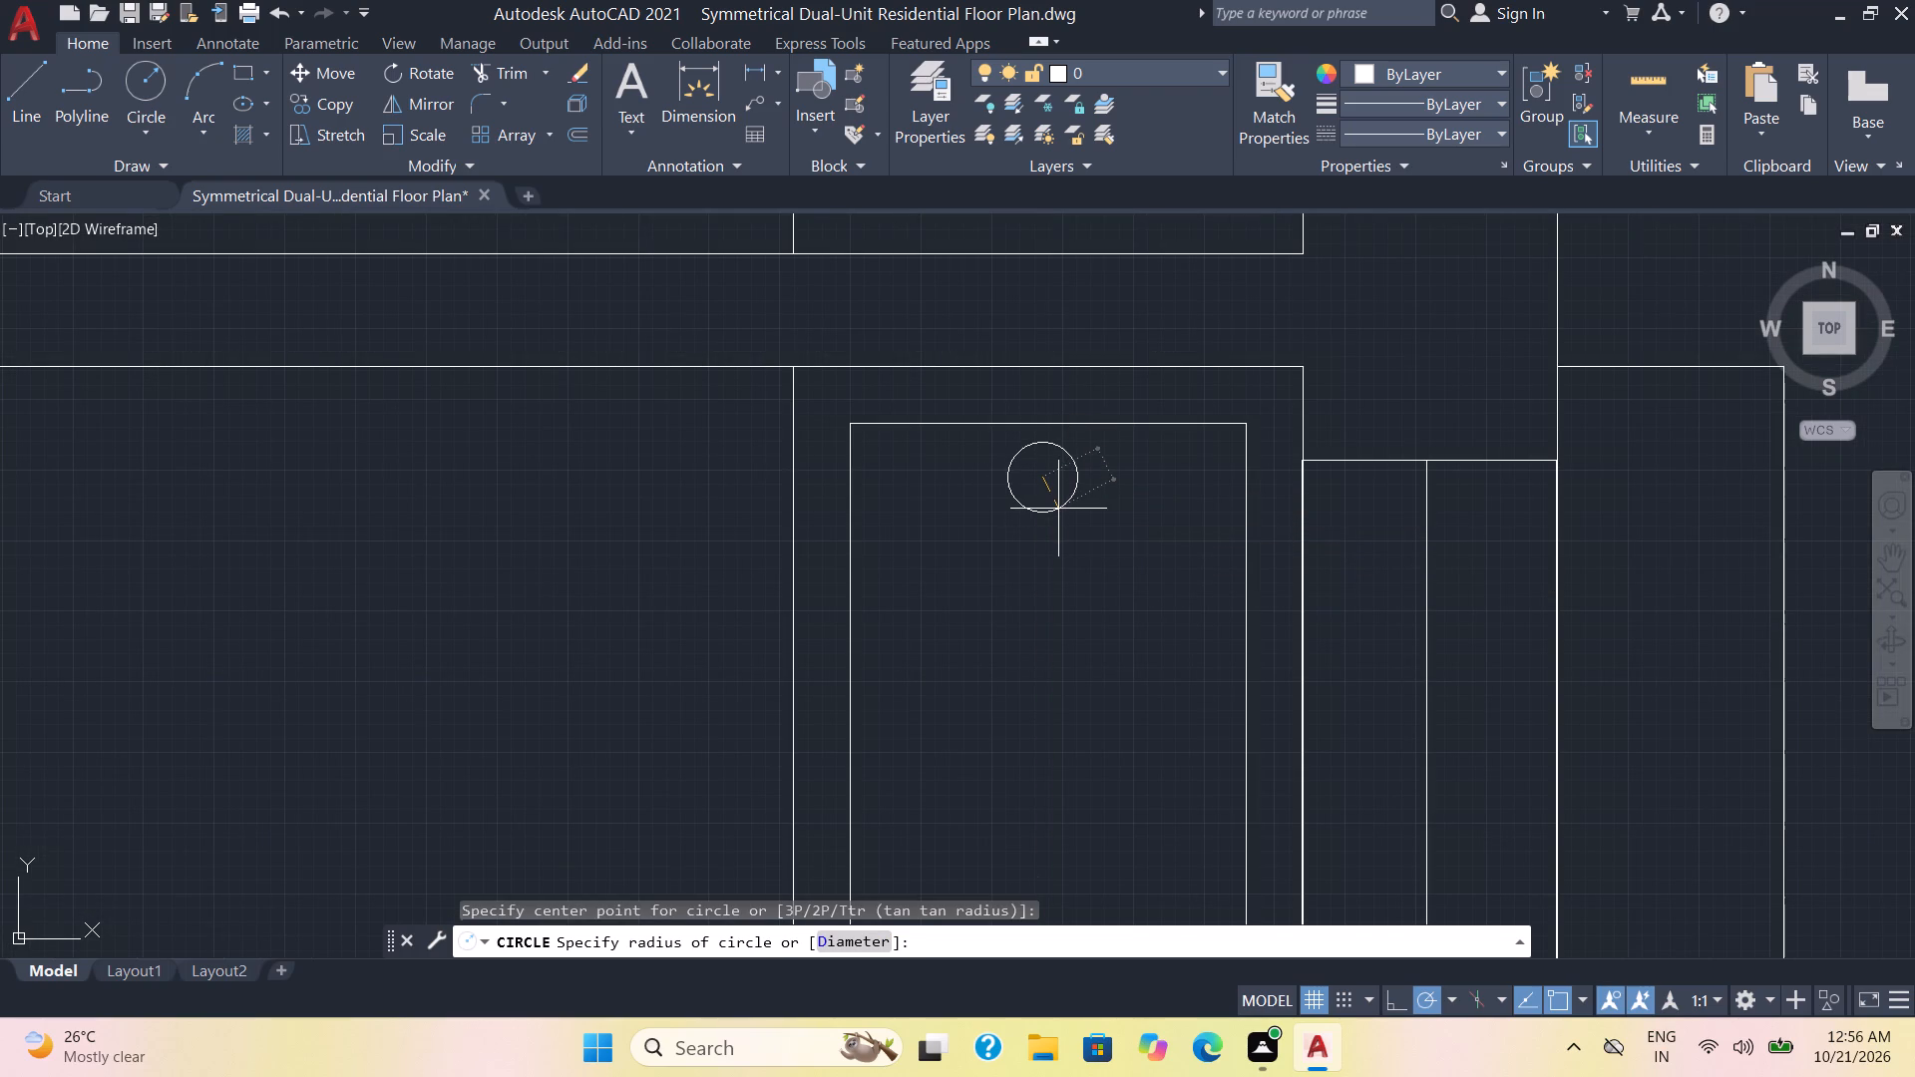
Draw a circle of similar size inside the upper small room's inner border rectangle, centred just above its bottom edge.
key("space")
scroll(1079, 344, "down", 1)
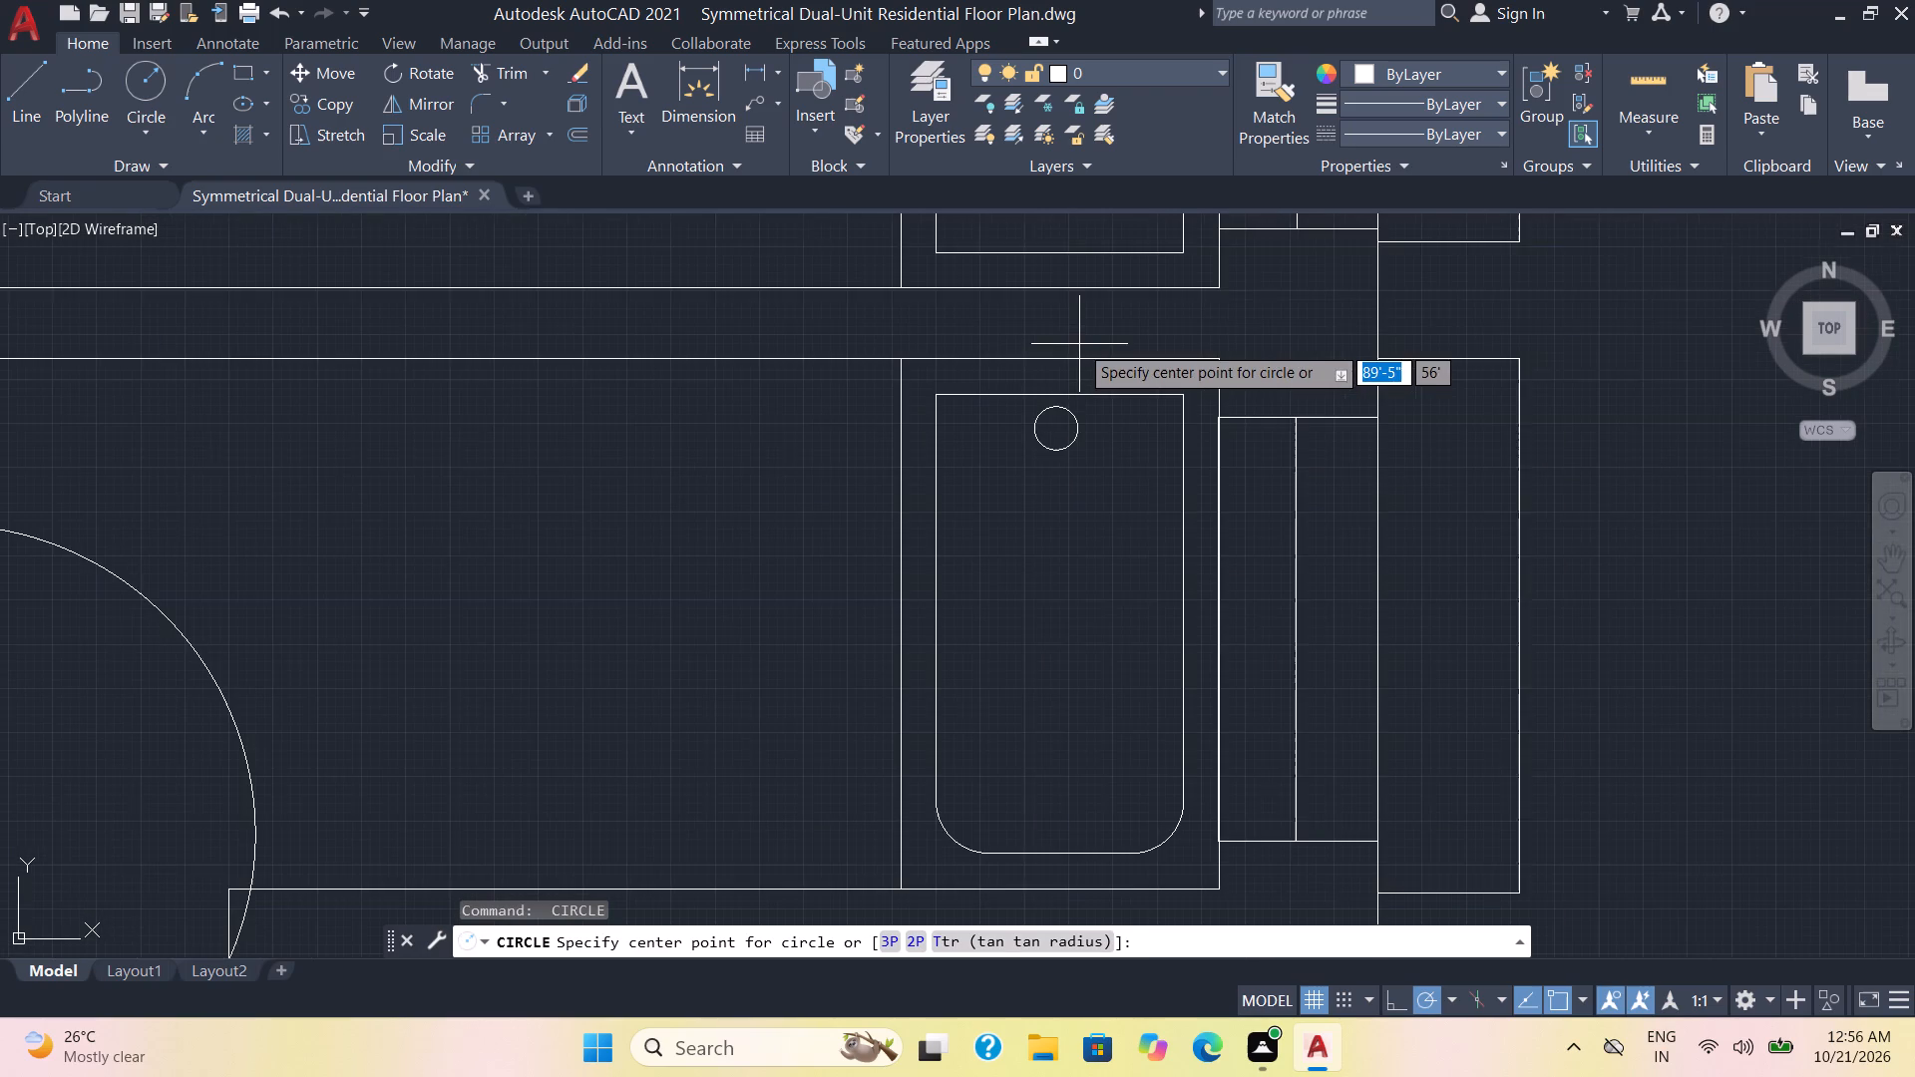
middle_click_drag(1080, 344, 1086, 572)
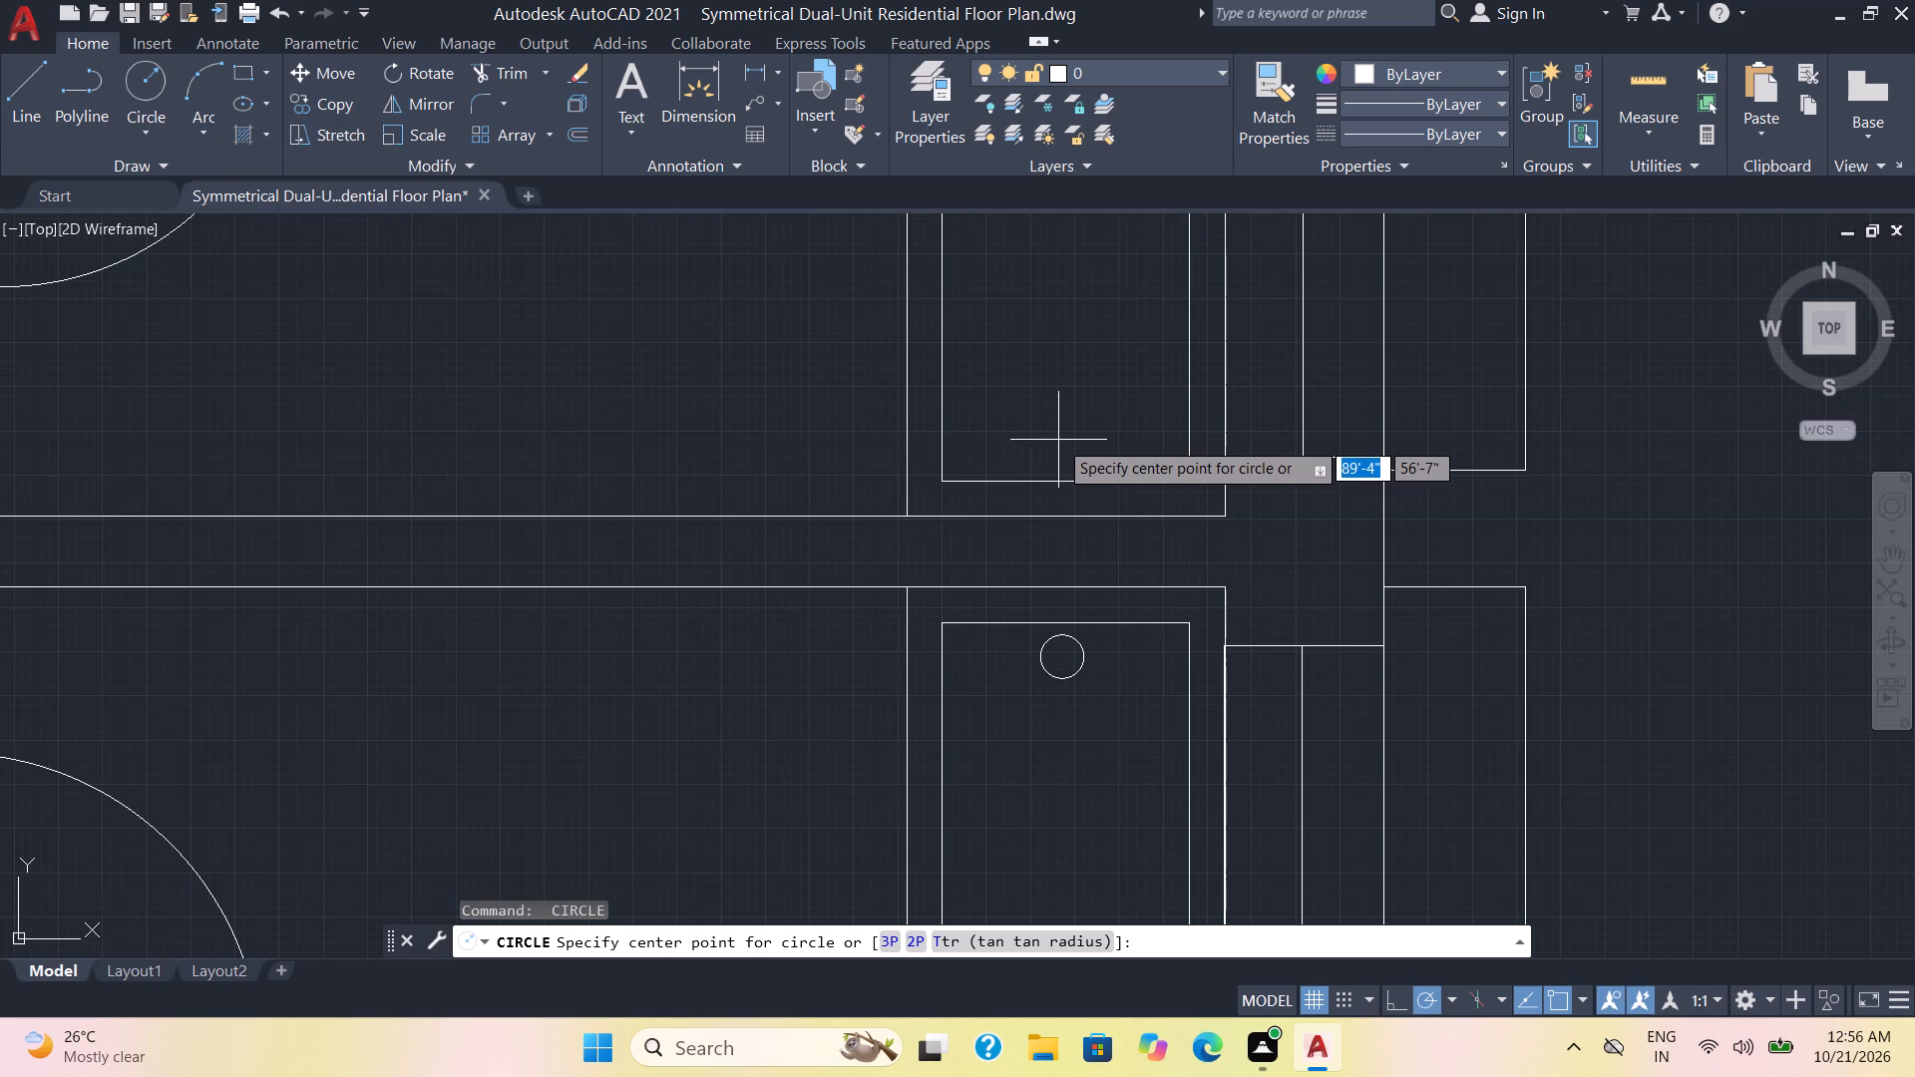
scroll(1058, 440, "up", 1)
left_click(1066, 432)
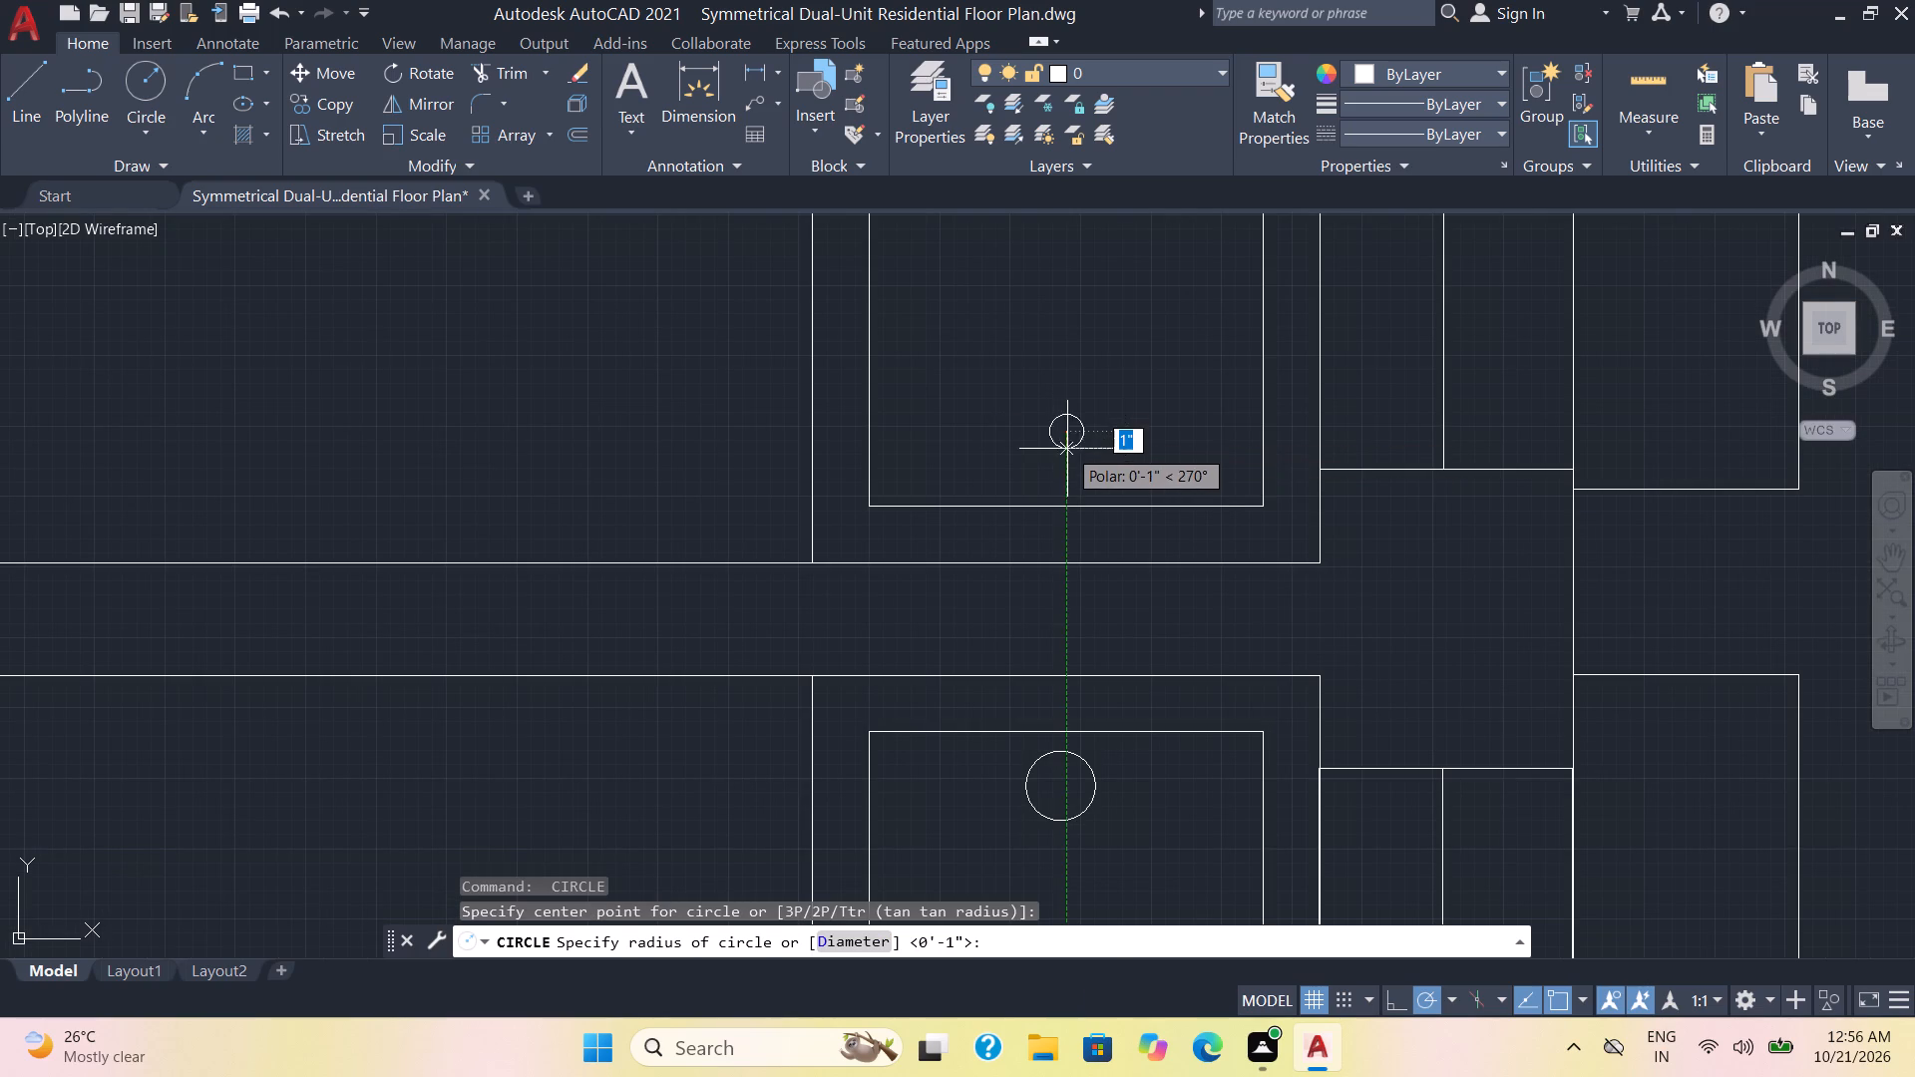
left_click(1080, 467)
scroll(1165, 490, "down", 1)
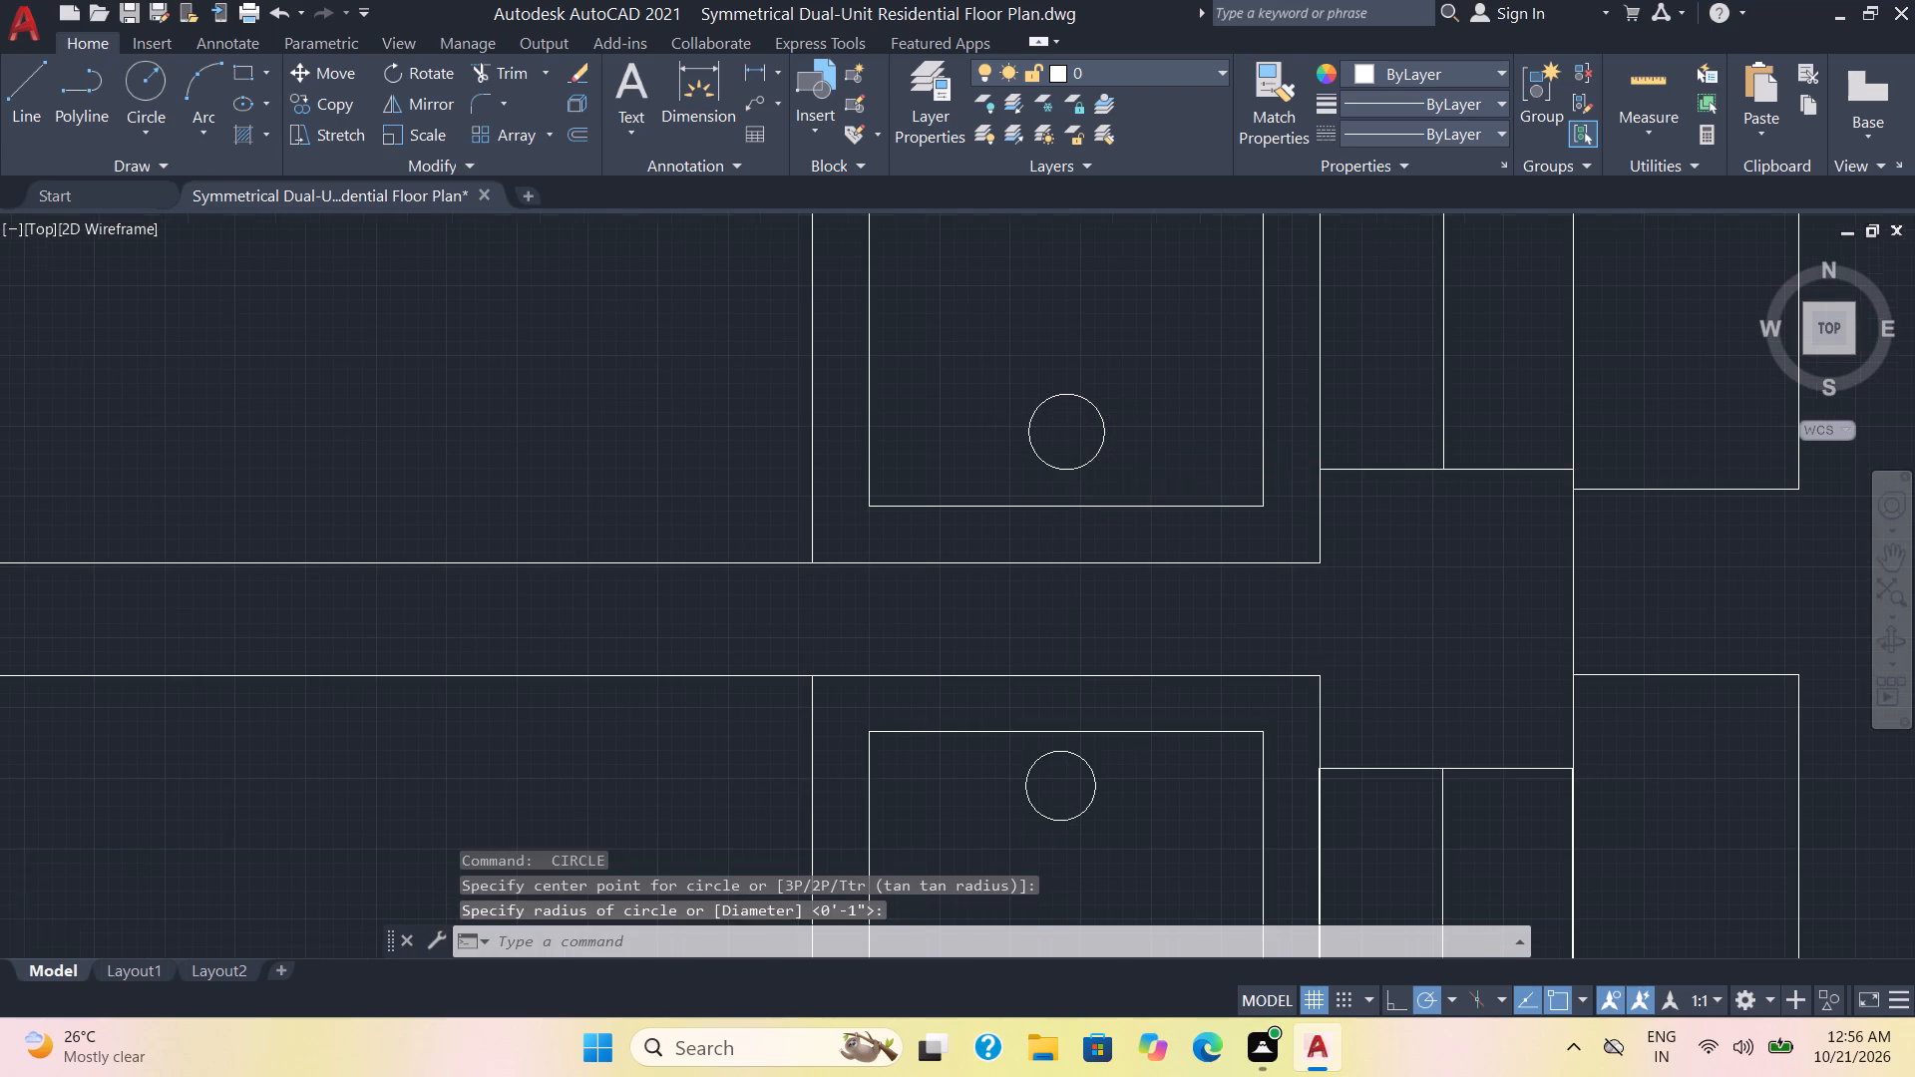
scroll(1165, 490, "down", 1)
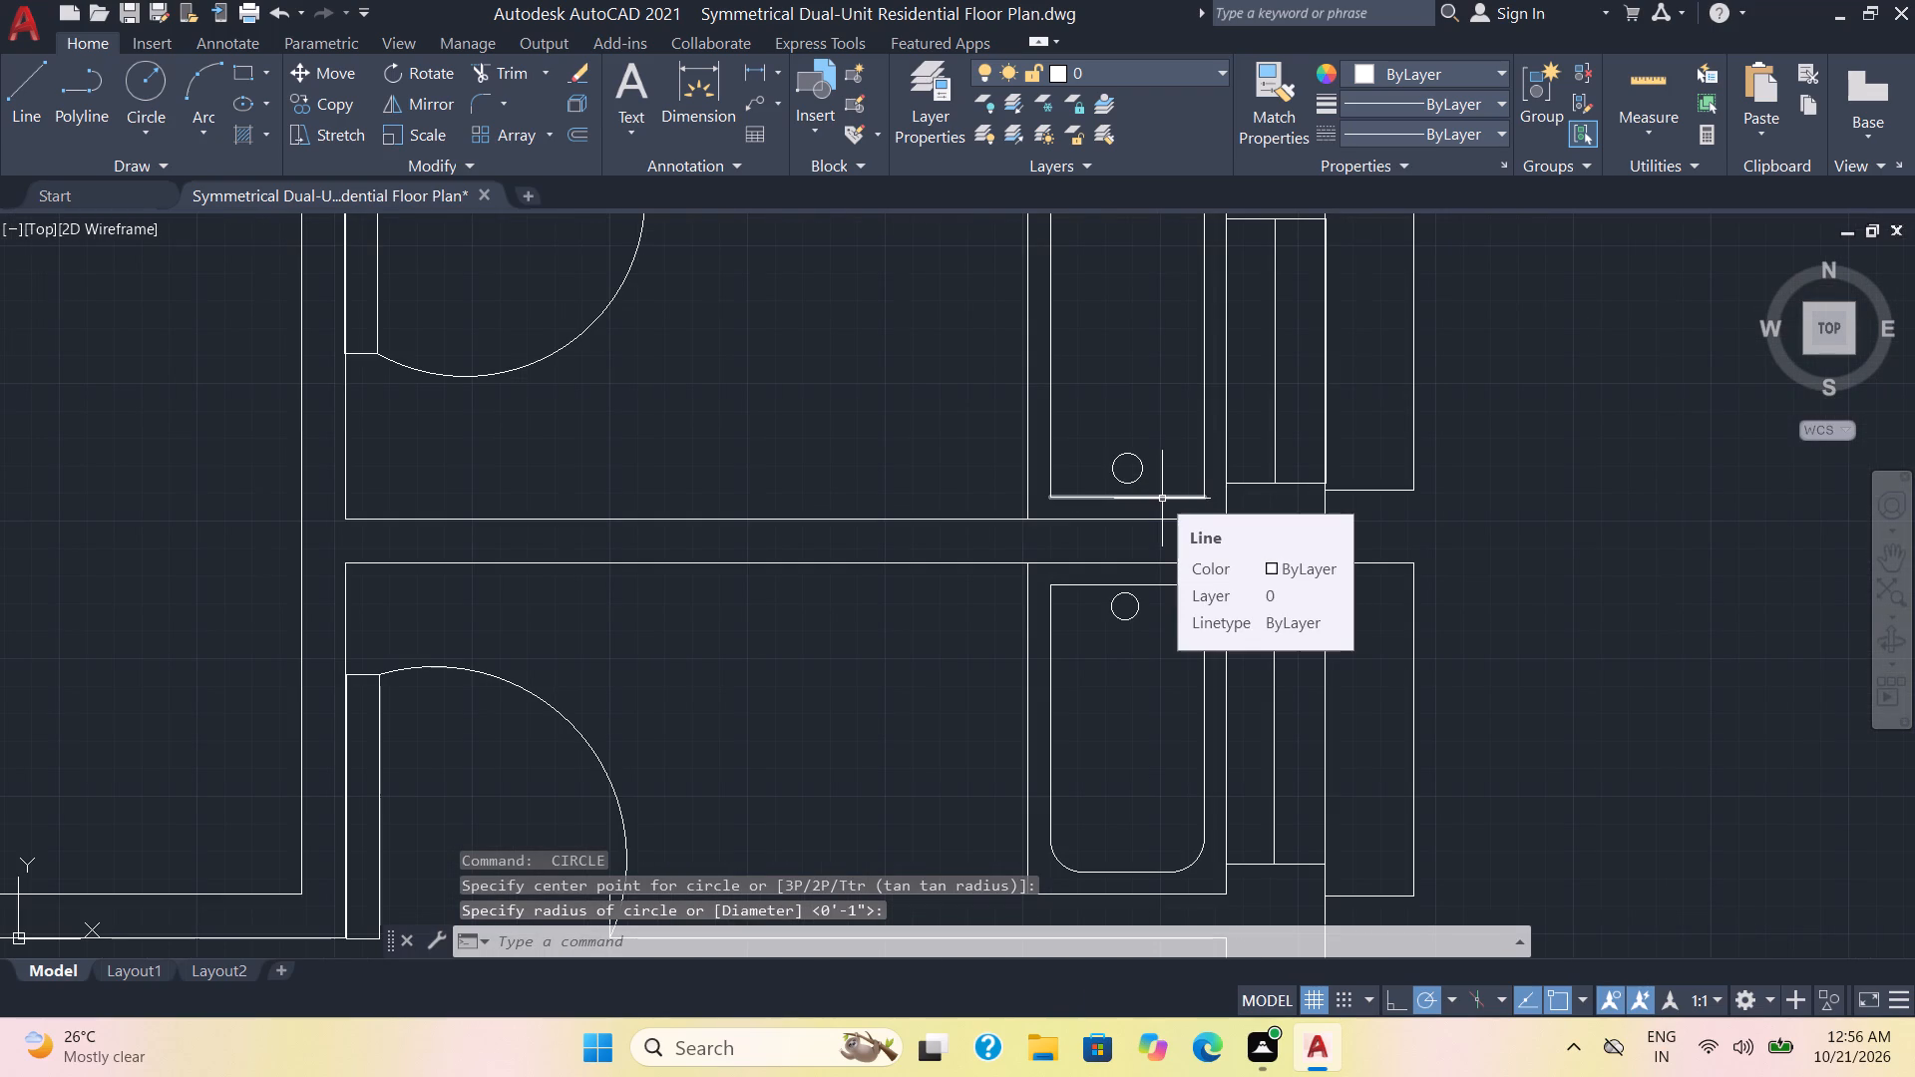
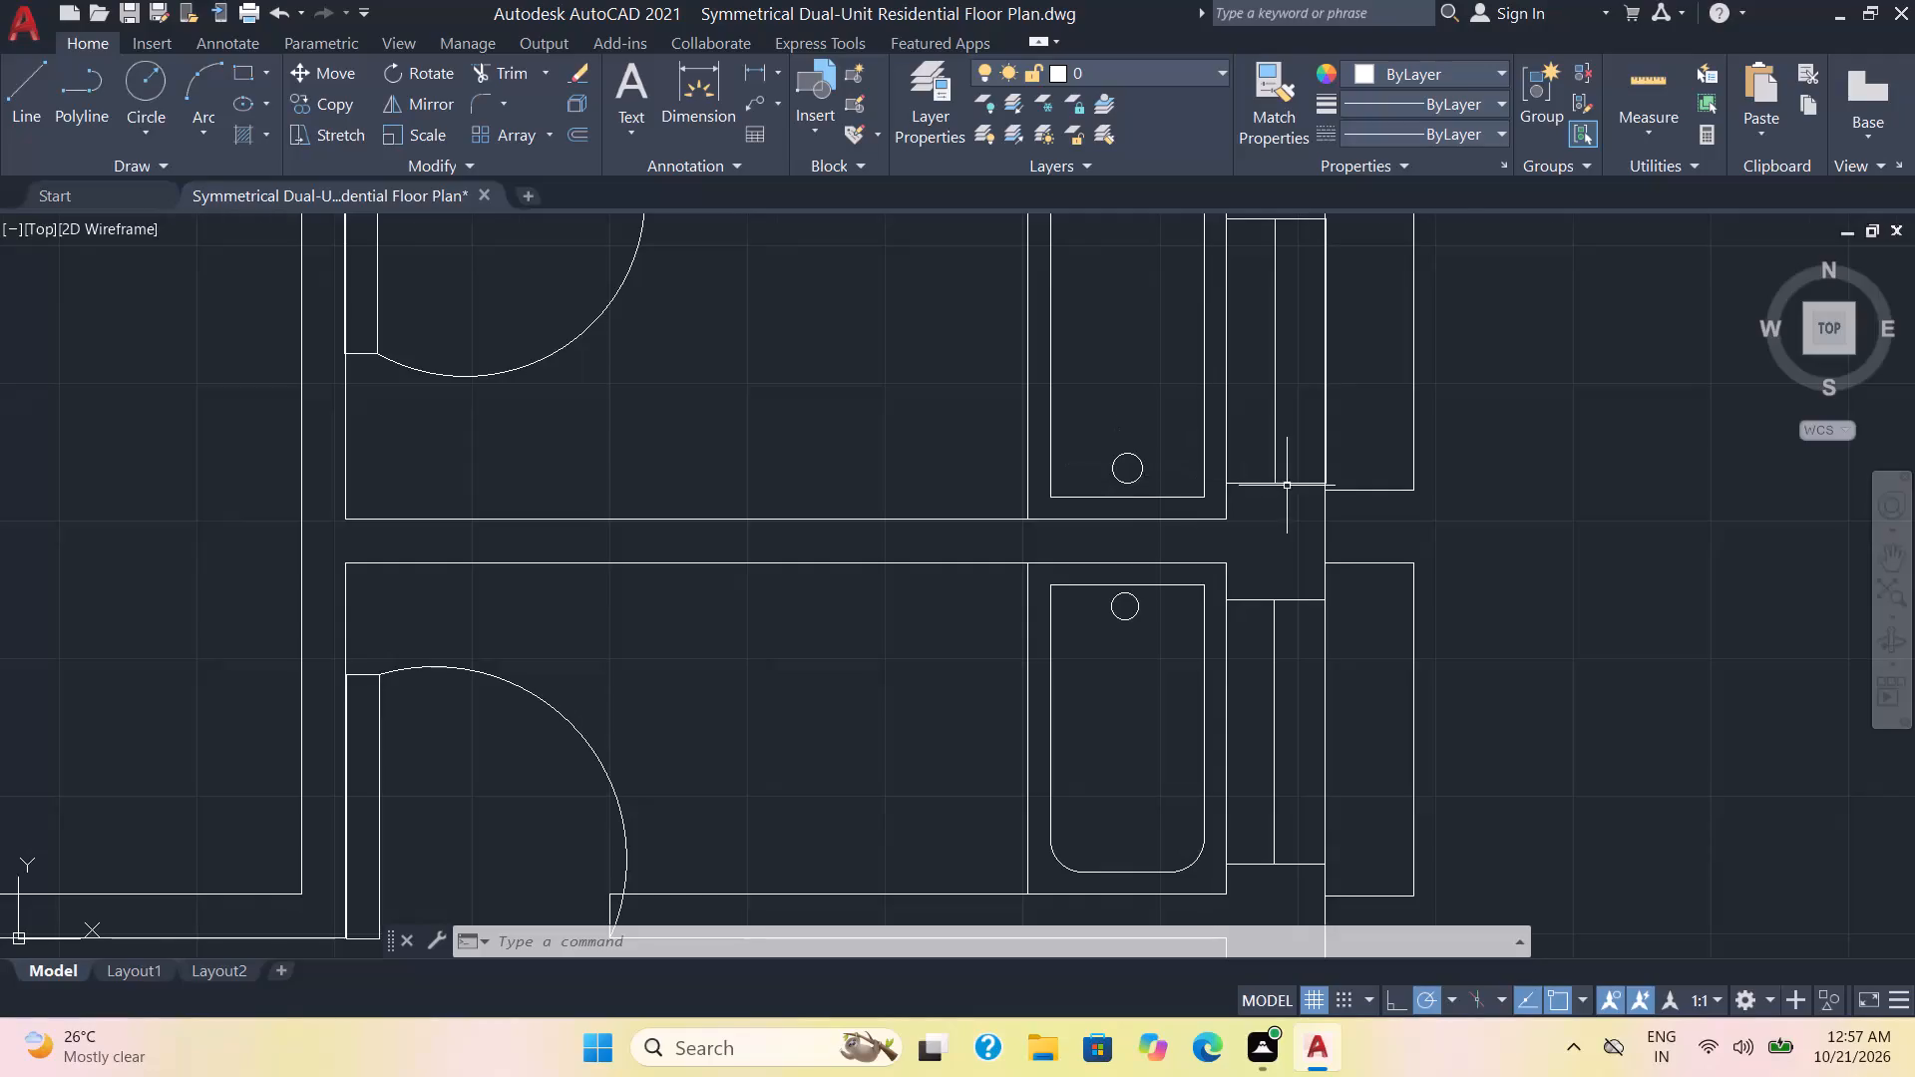
Offset the upper small room's top wall, window-side wall and partition face 2" inward in the left unit.
scroll(1287, 486, "down", 2)
scroll(928, 534, "down", 2)
middle_click_drag(497, 438, 1147, 463)
scroll(849, 532, "up", 3)
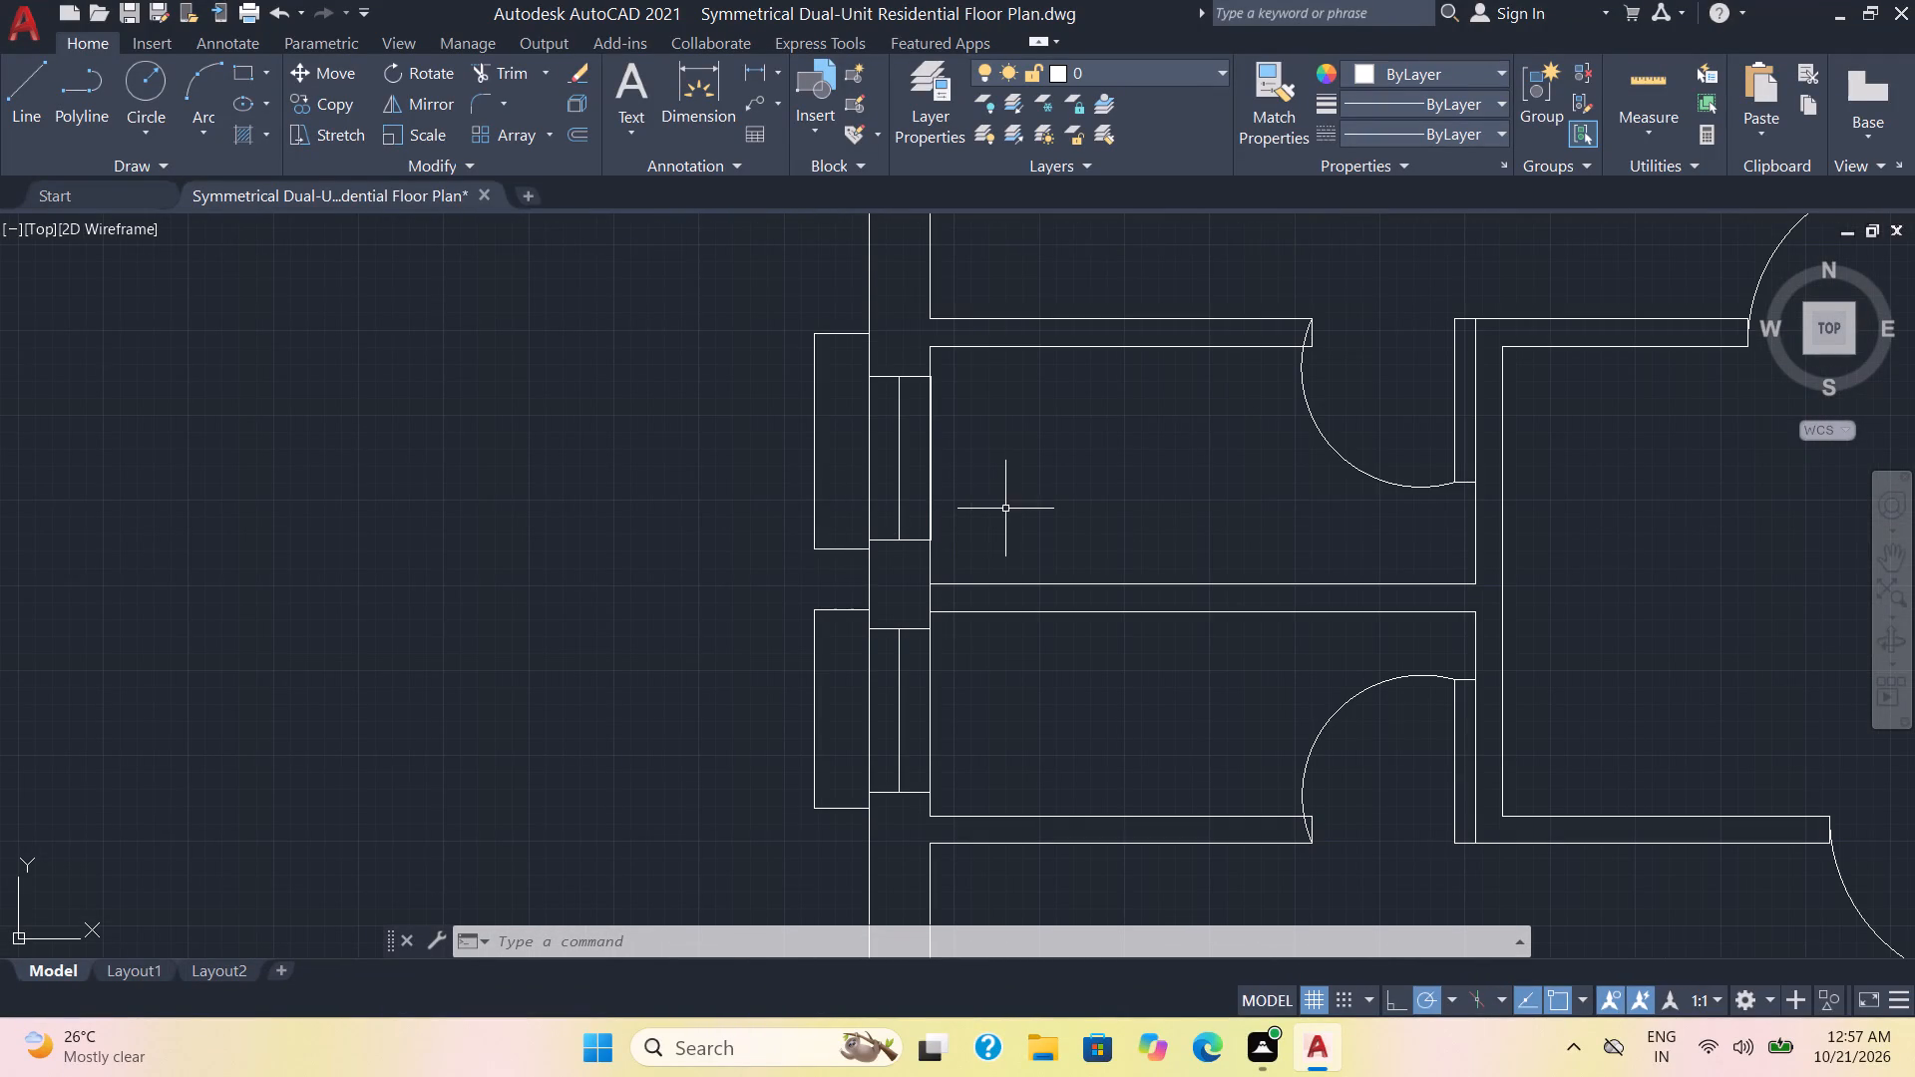
middle_click_drag(1006, 509, 908, 386)
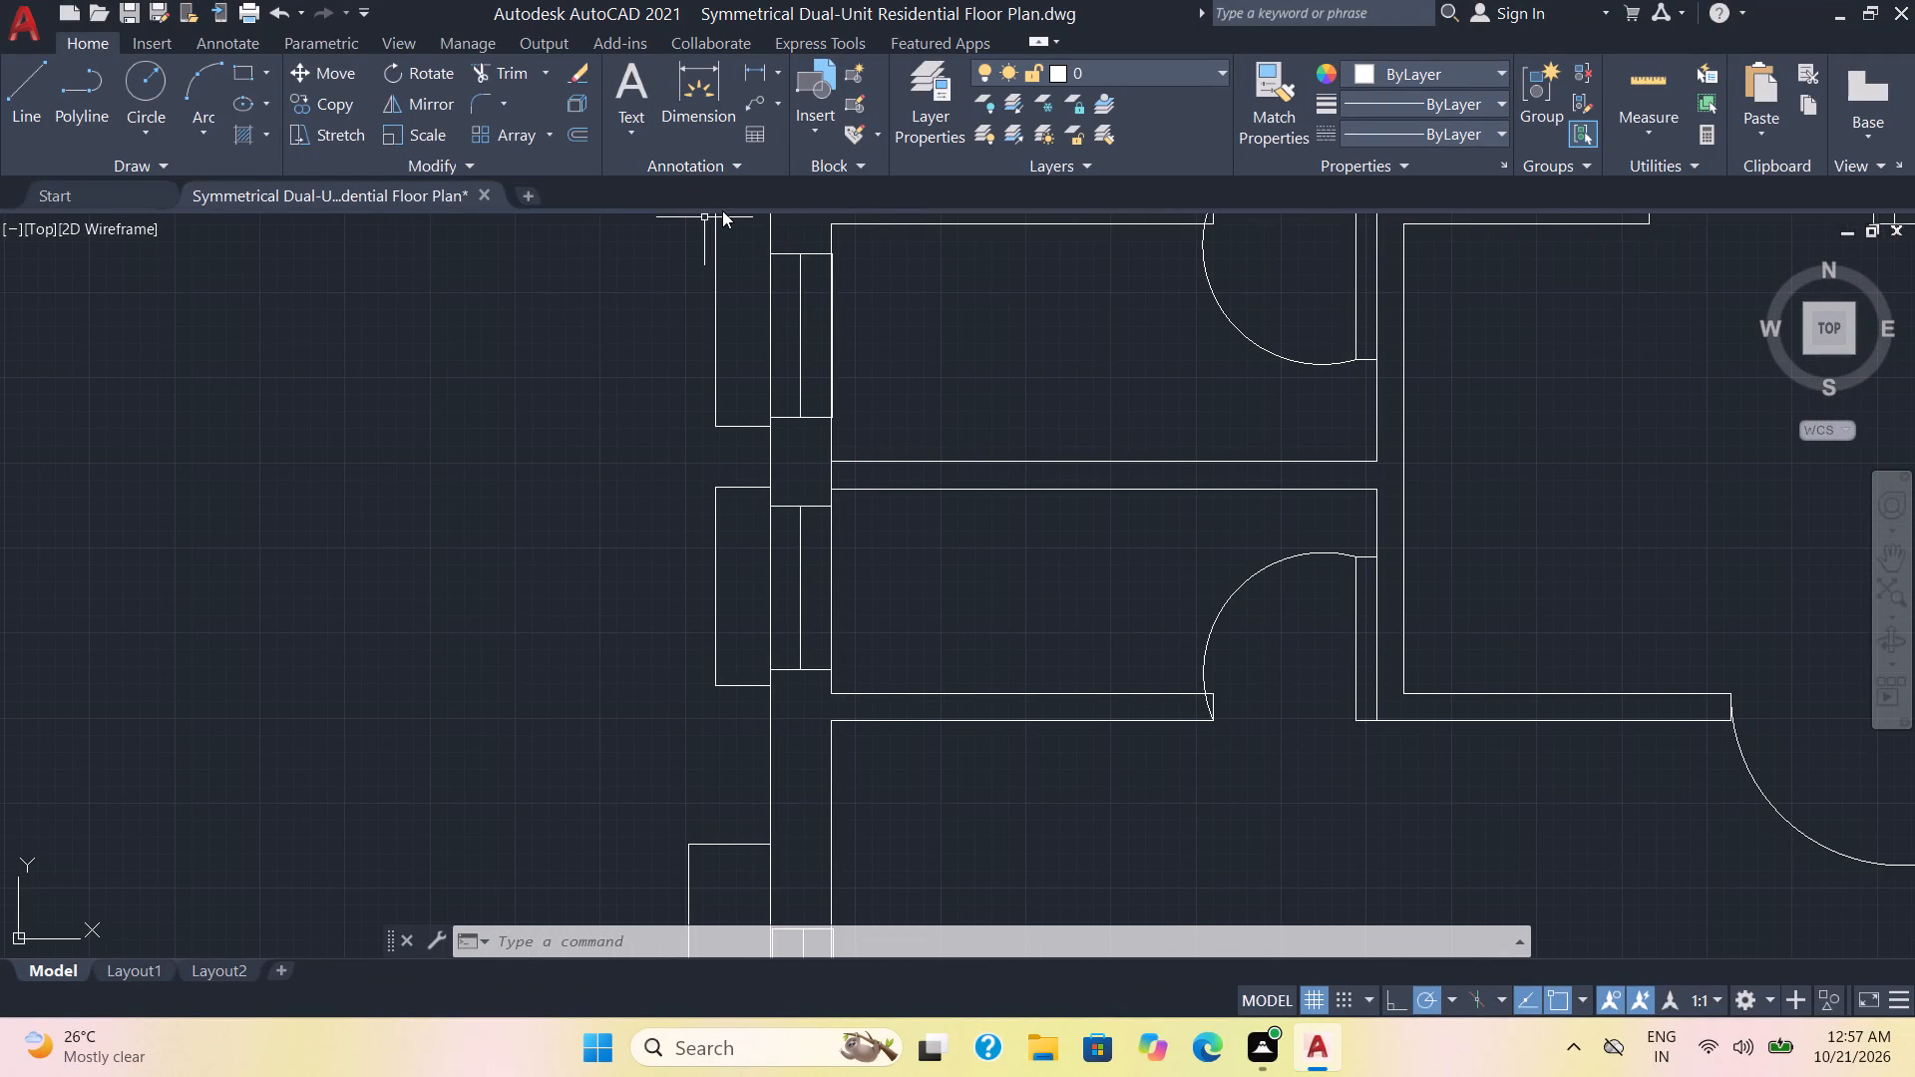
key("o")
key("Return")
key("2")
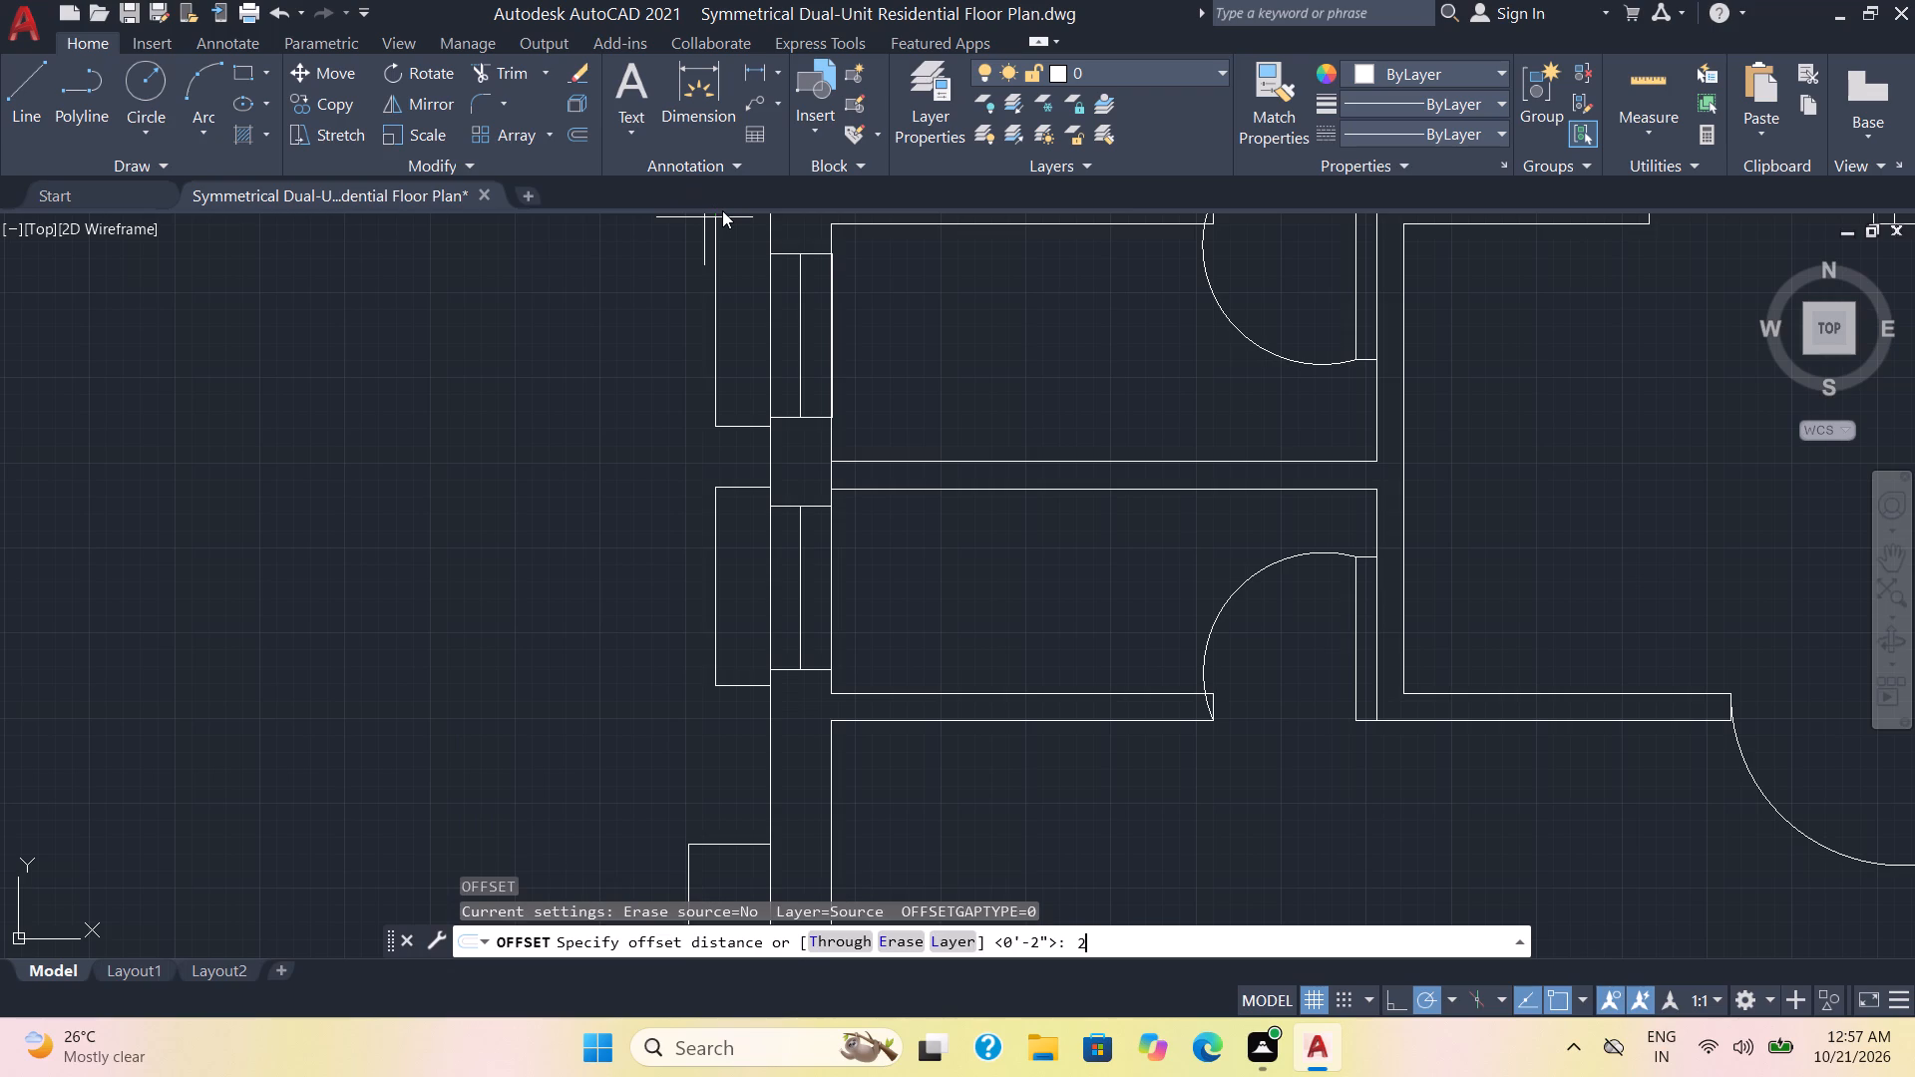
key("Return")
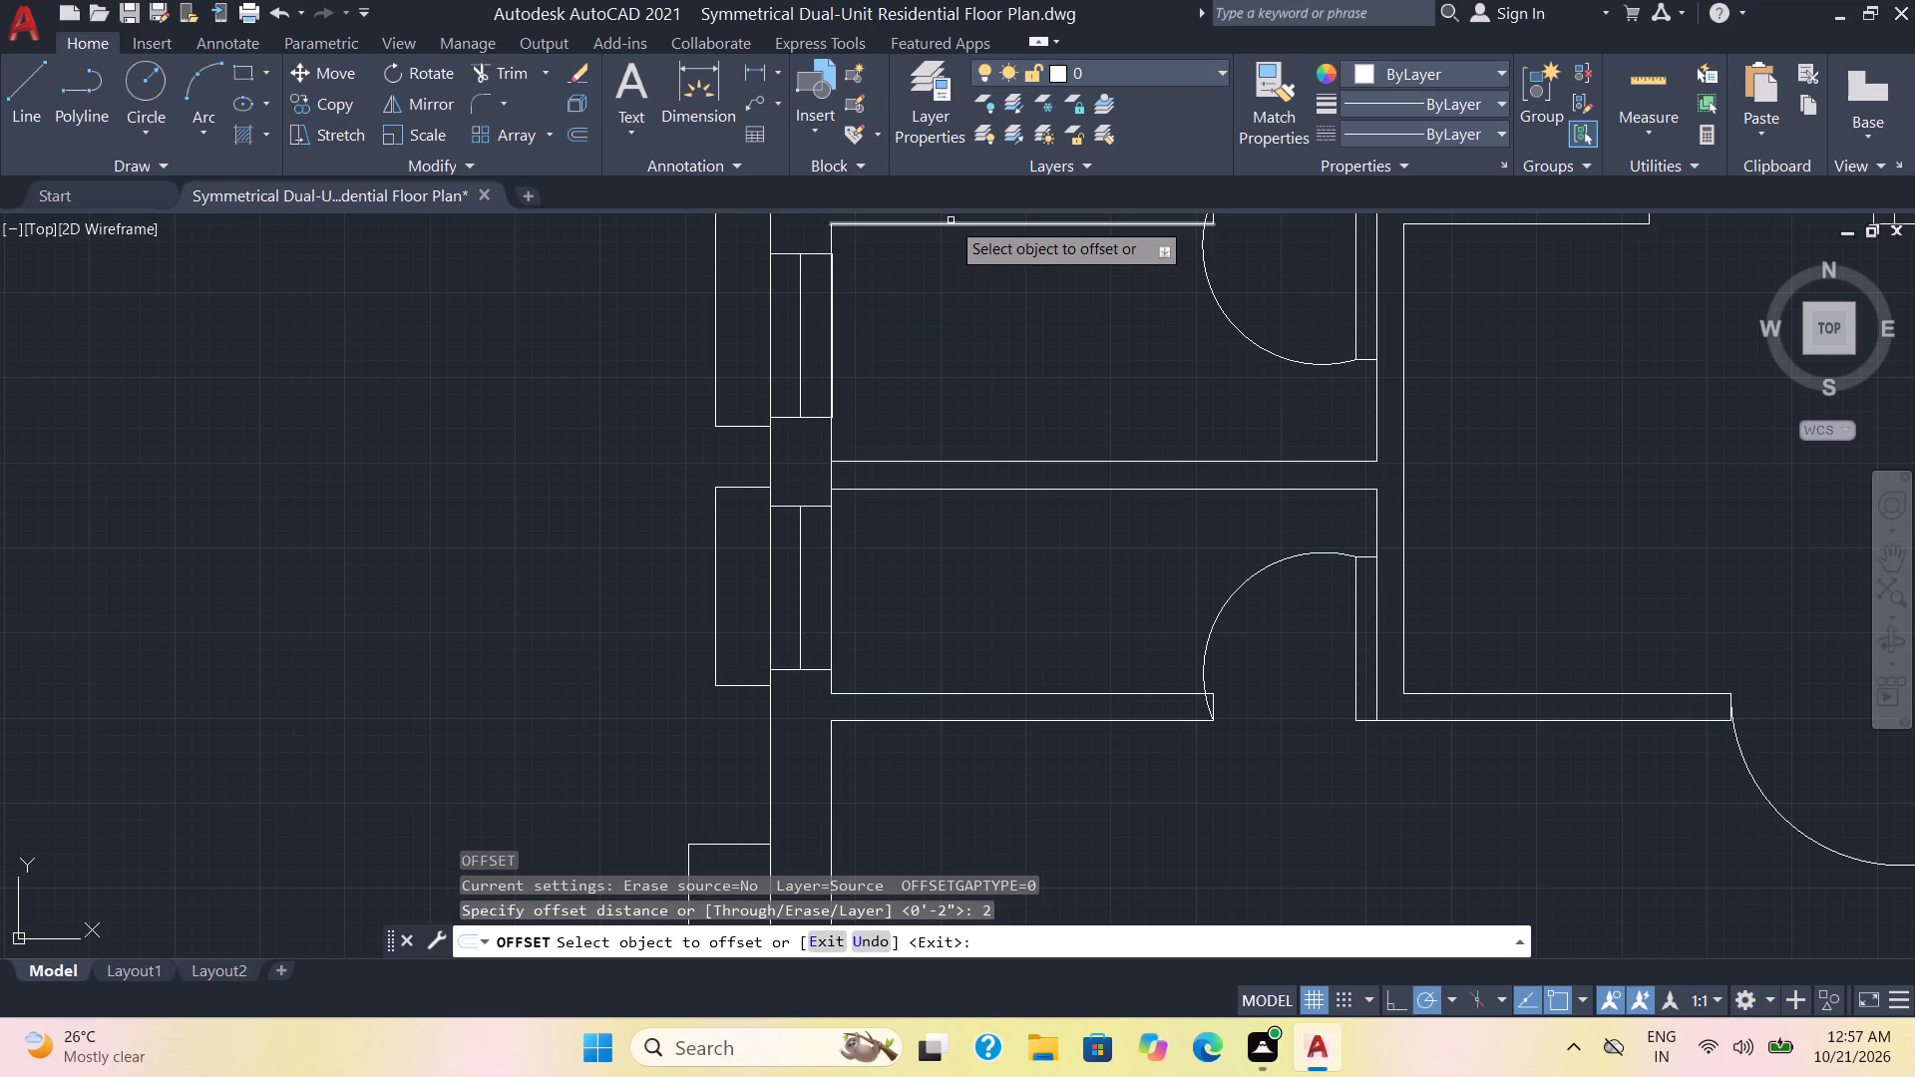
left_click(953, 224)
left_click(950, 270)
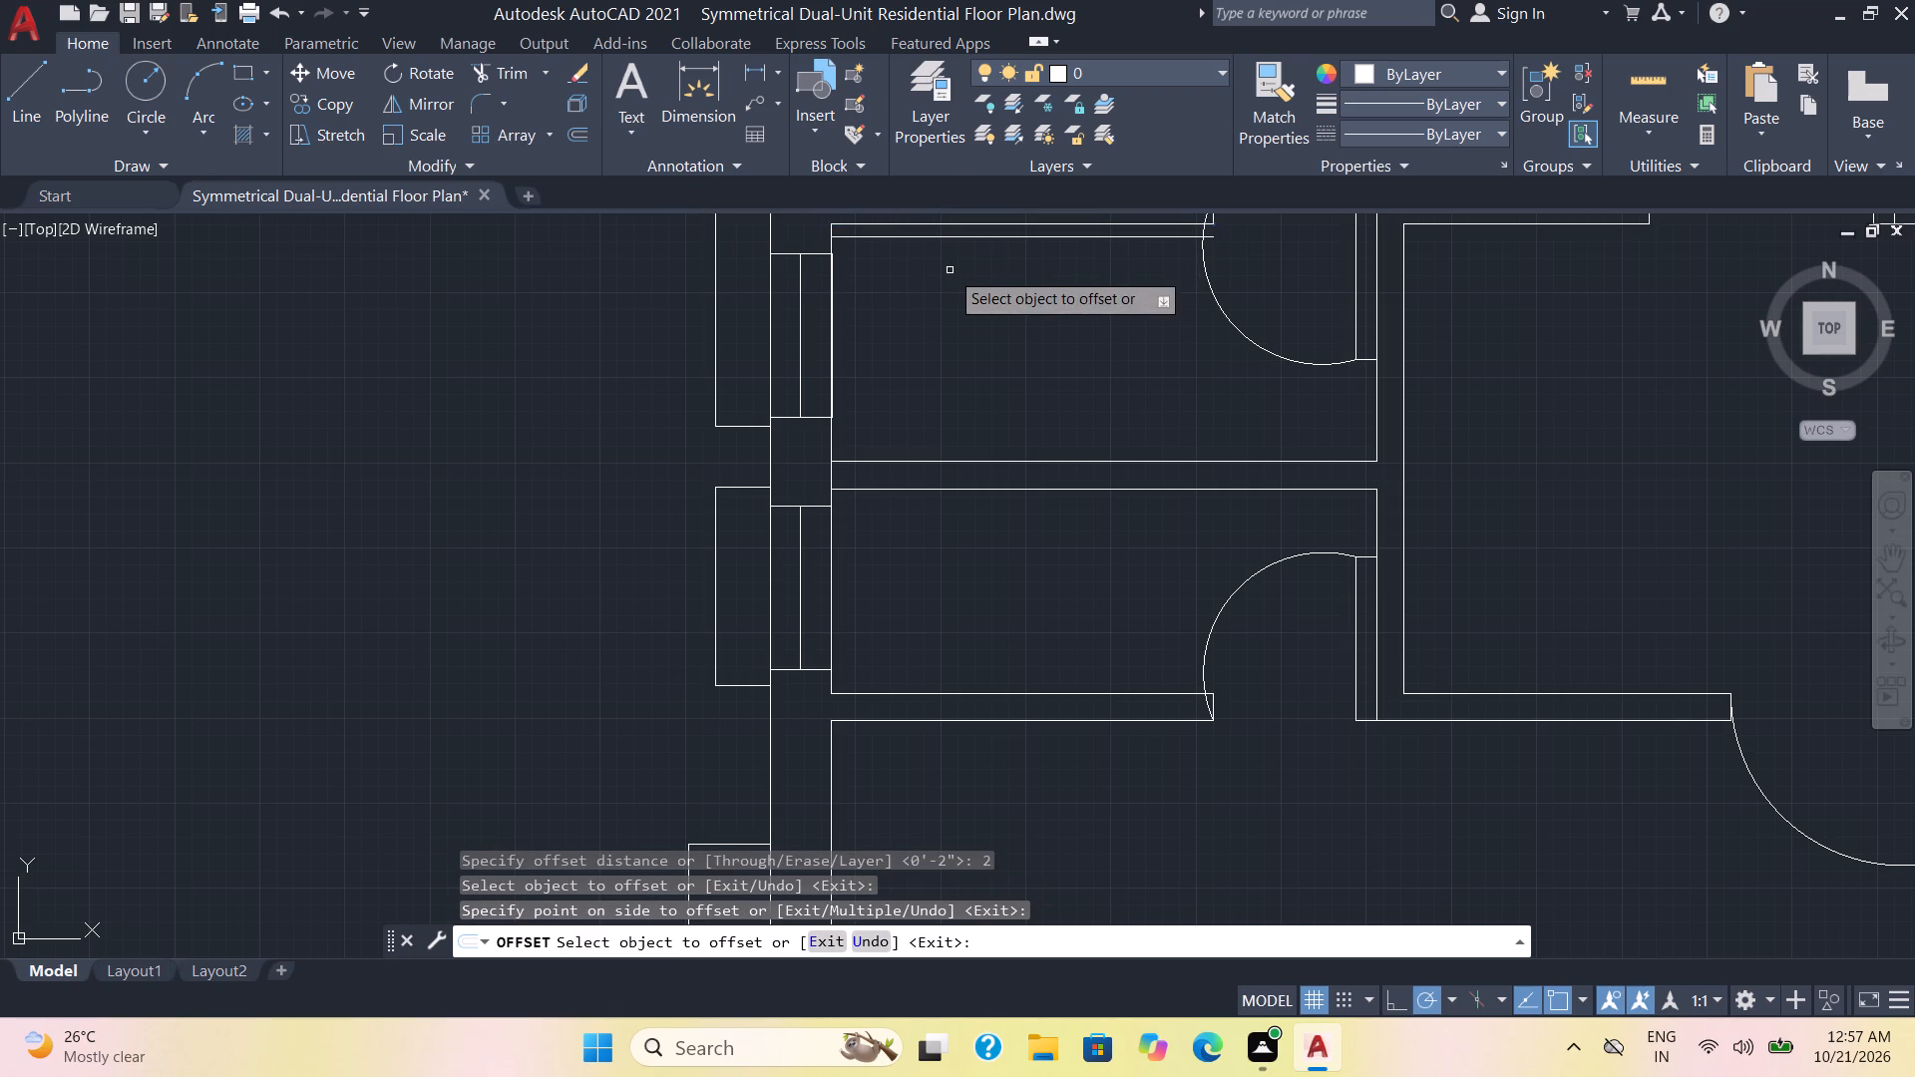
left_click(832, 245)
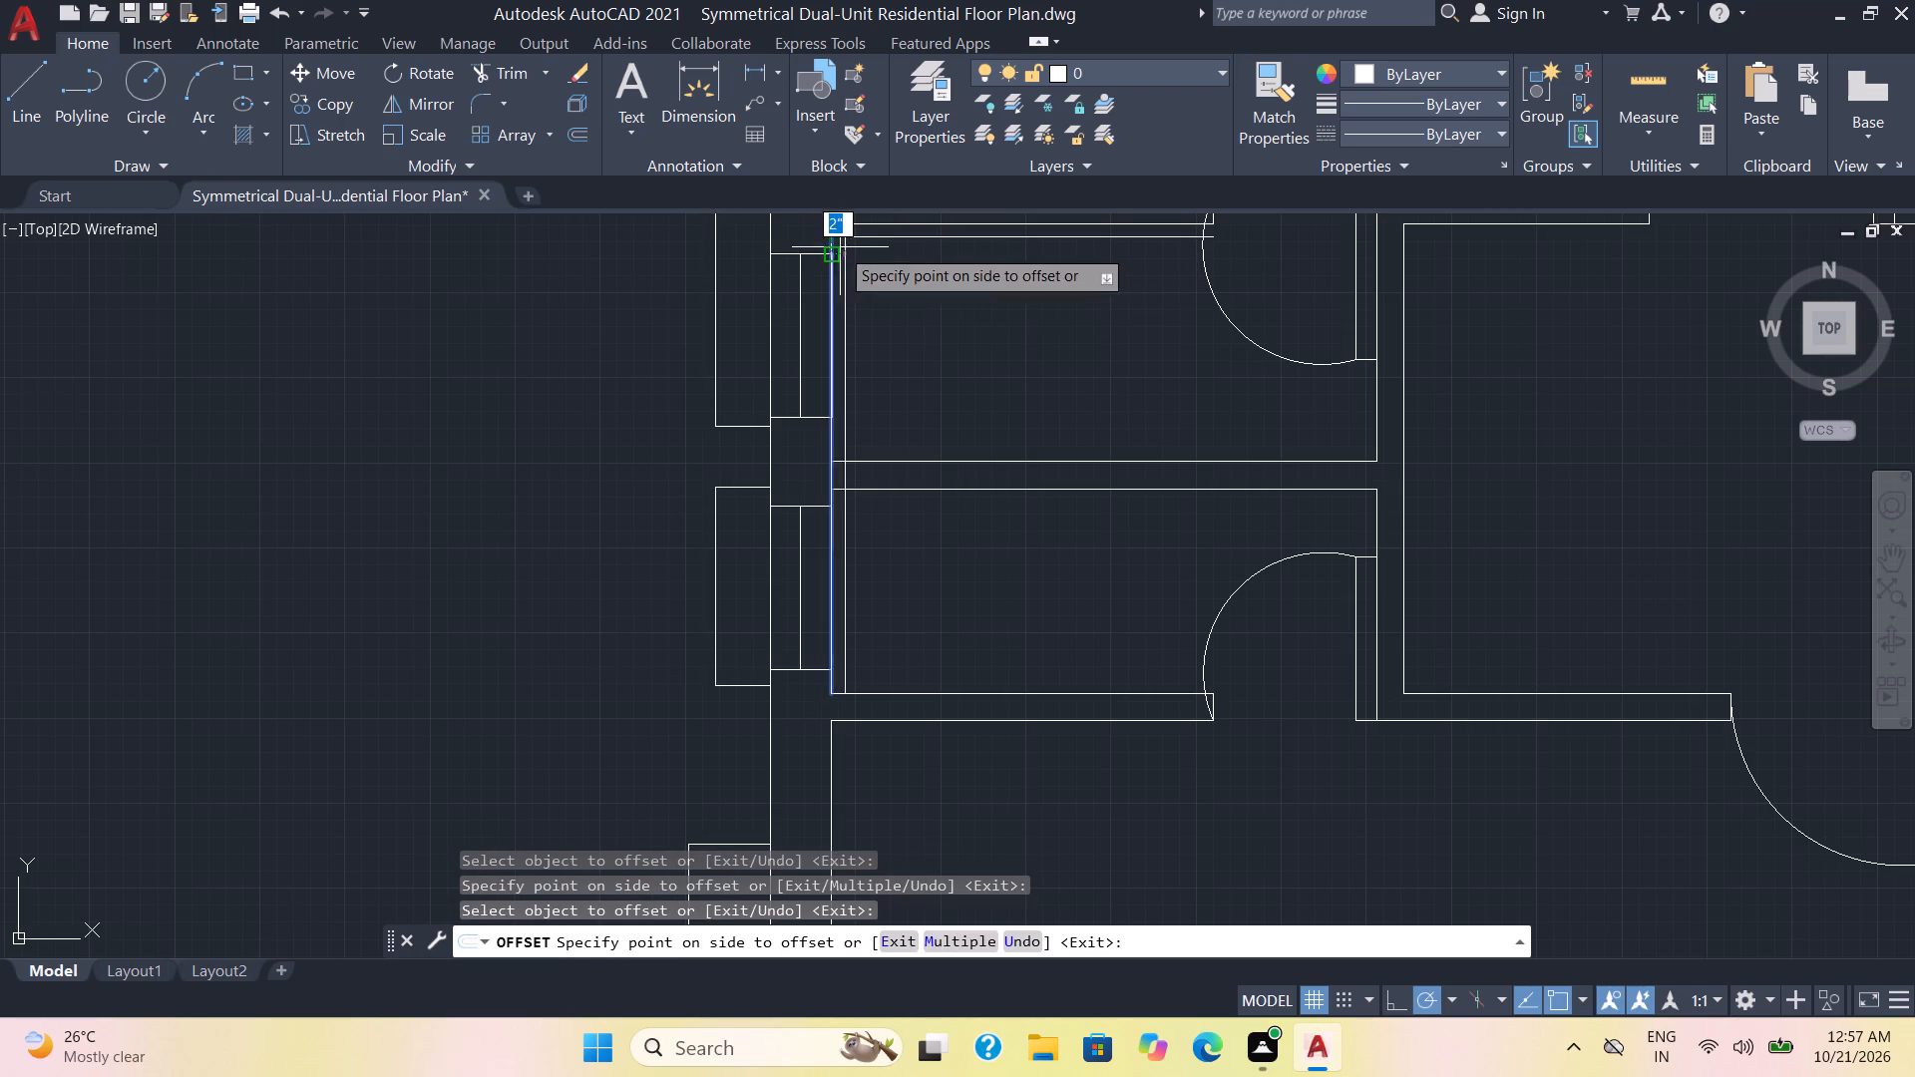
left_click(873, 258)
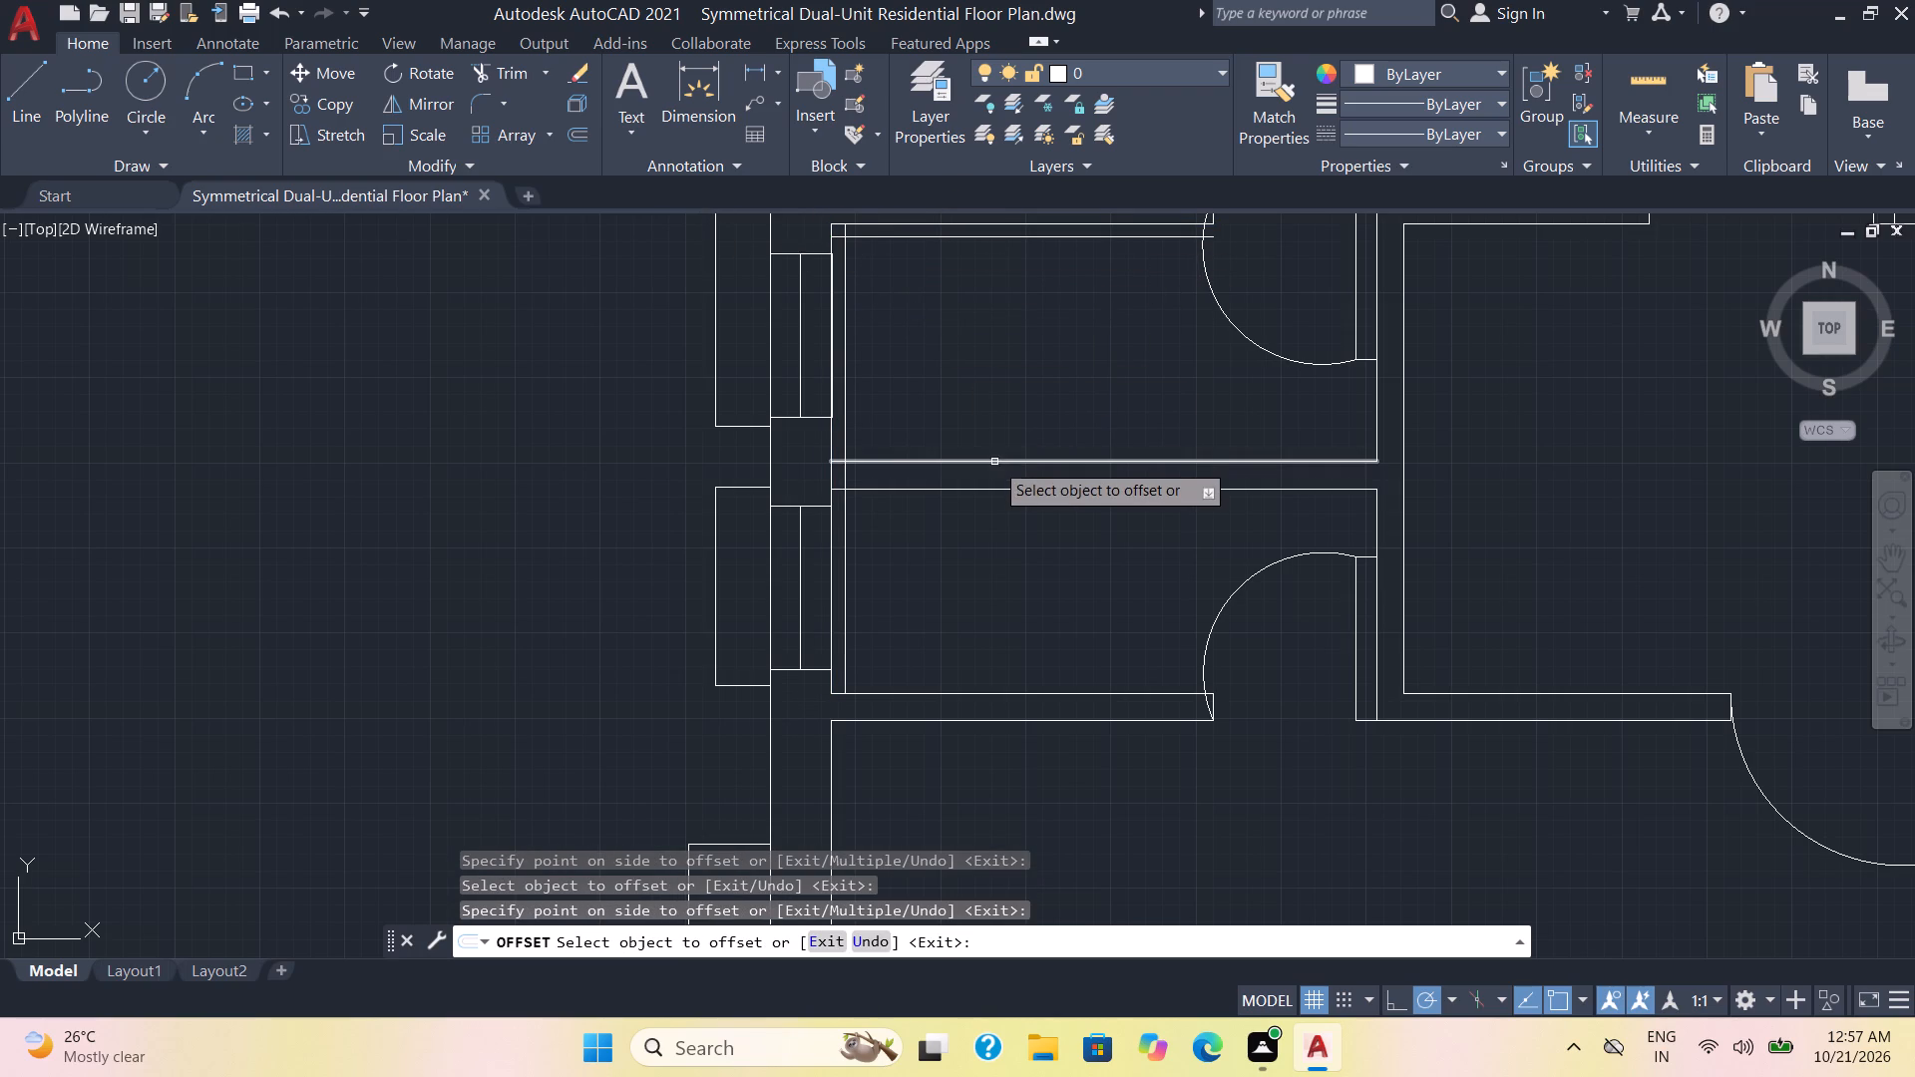
left_click(994, 463)
left_click(990, 436)
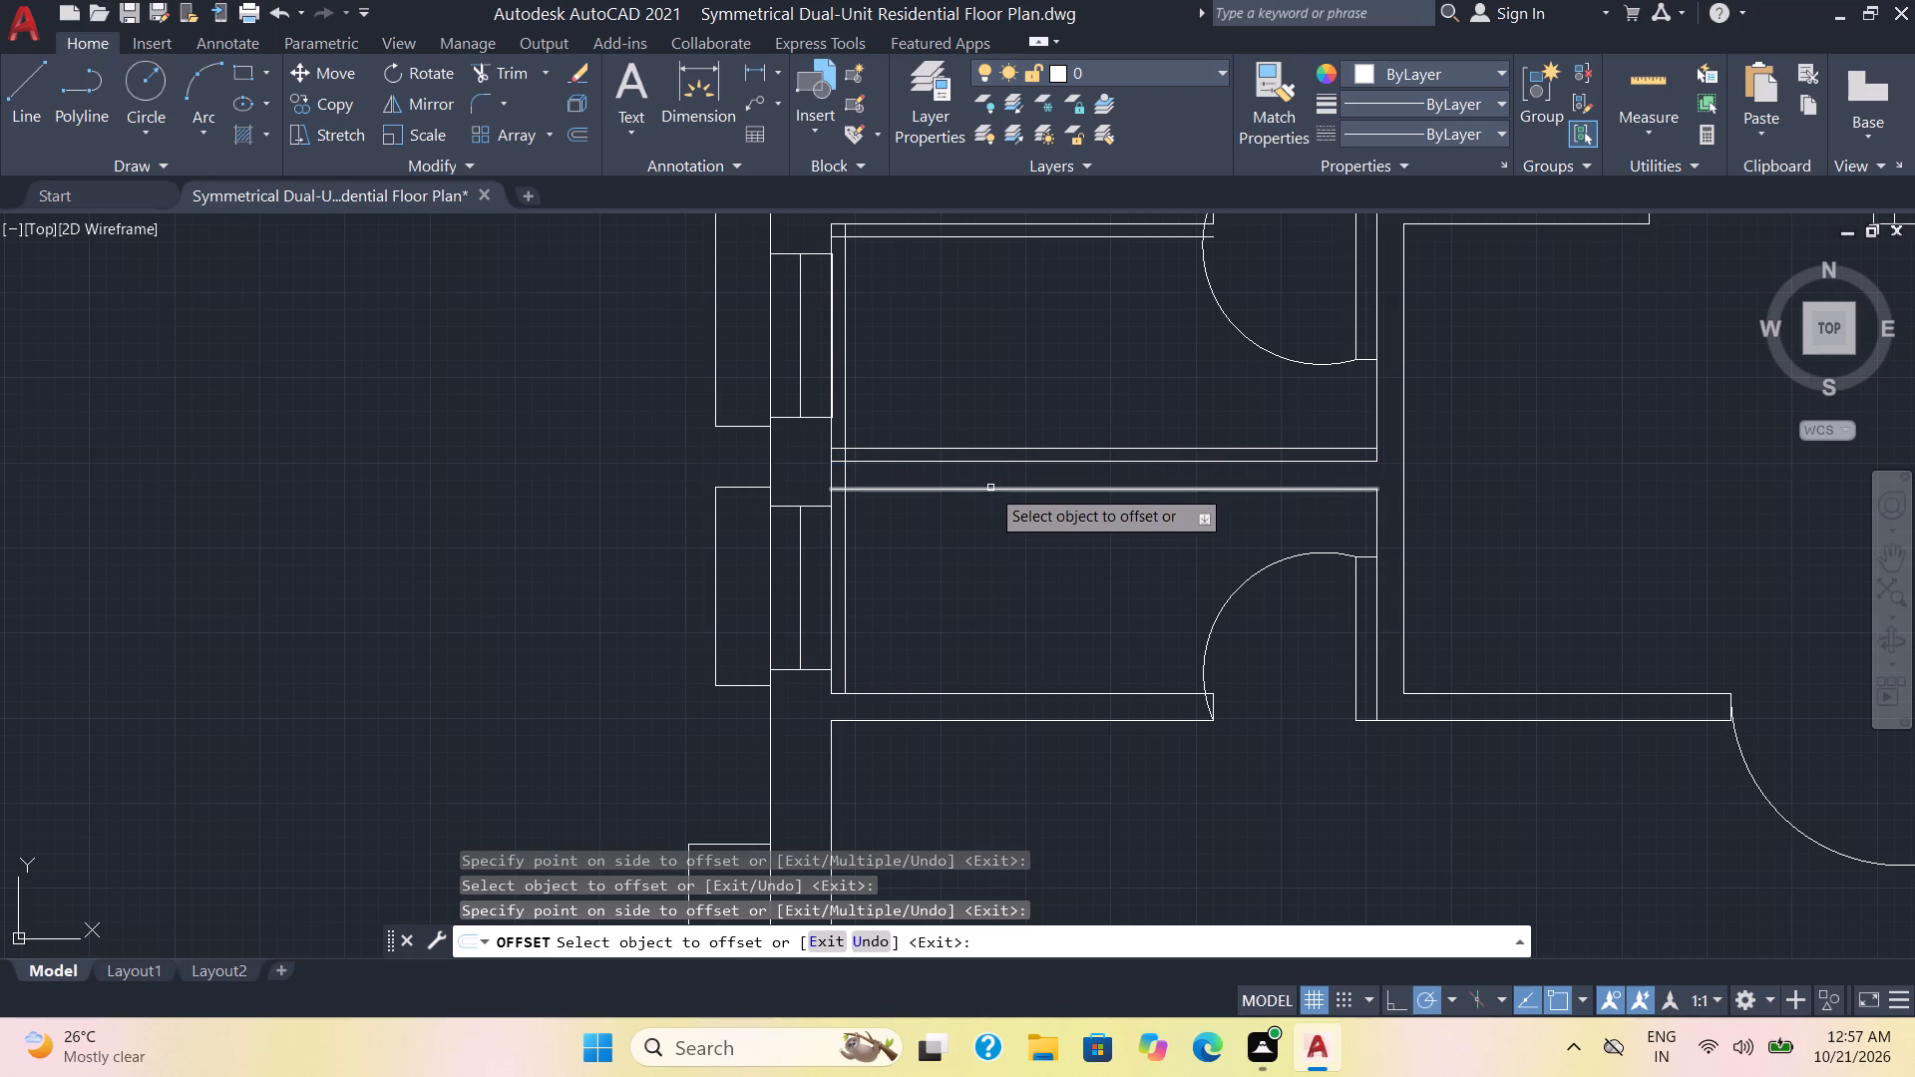
Offset the lower small room's partition face and bottom wall line 2" into the room.
left_click(990, 488)
left_click(987, 516)
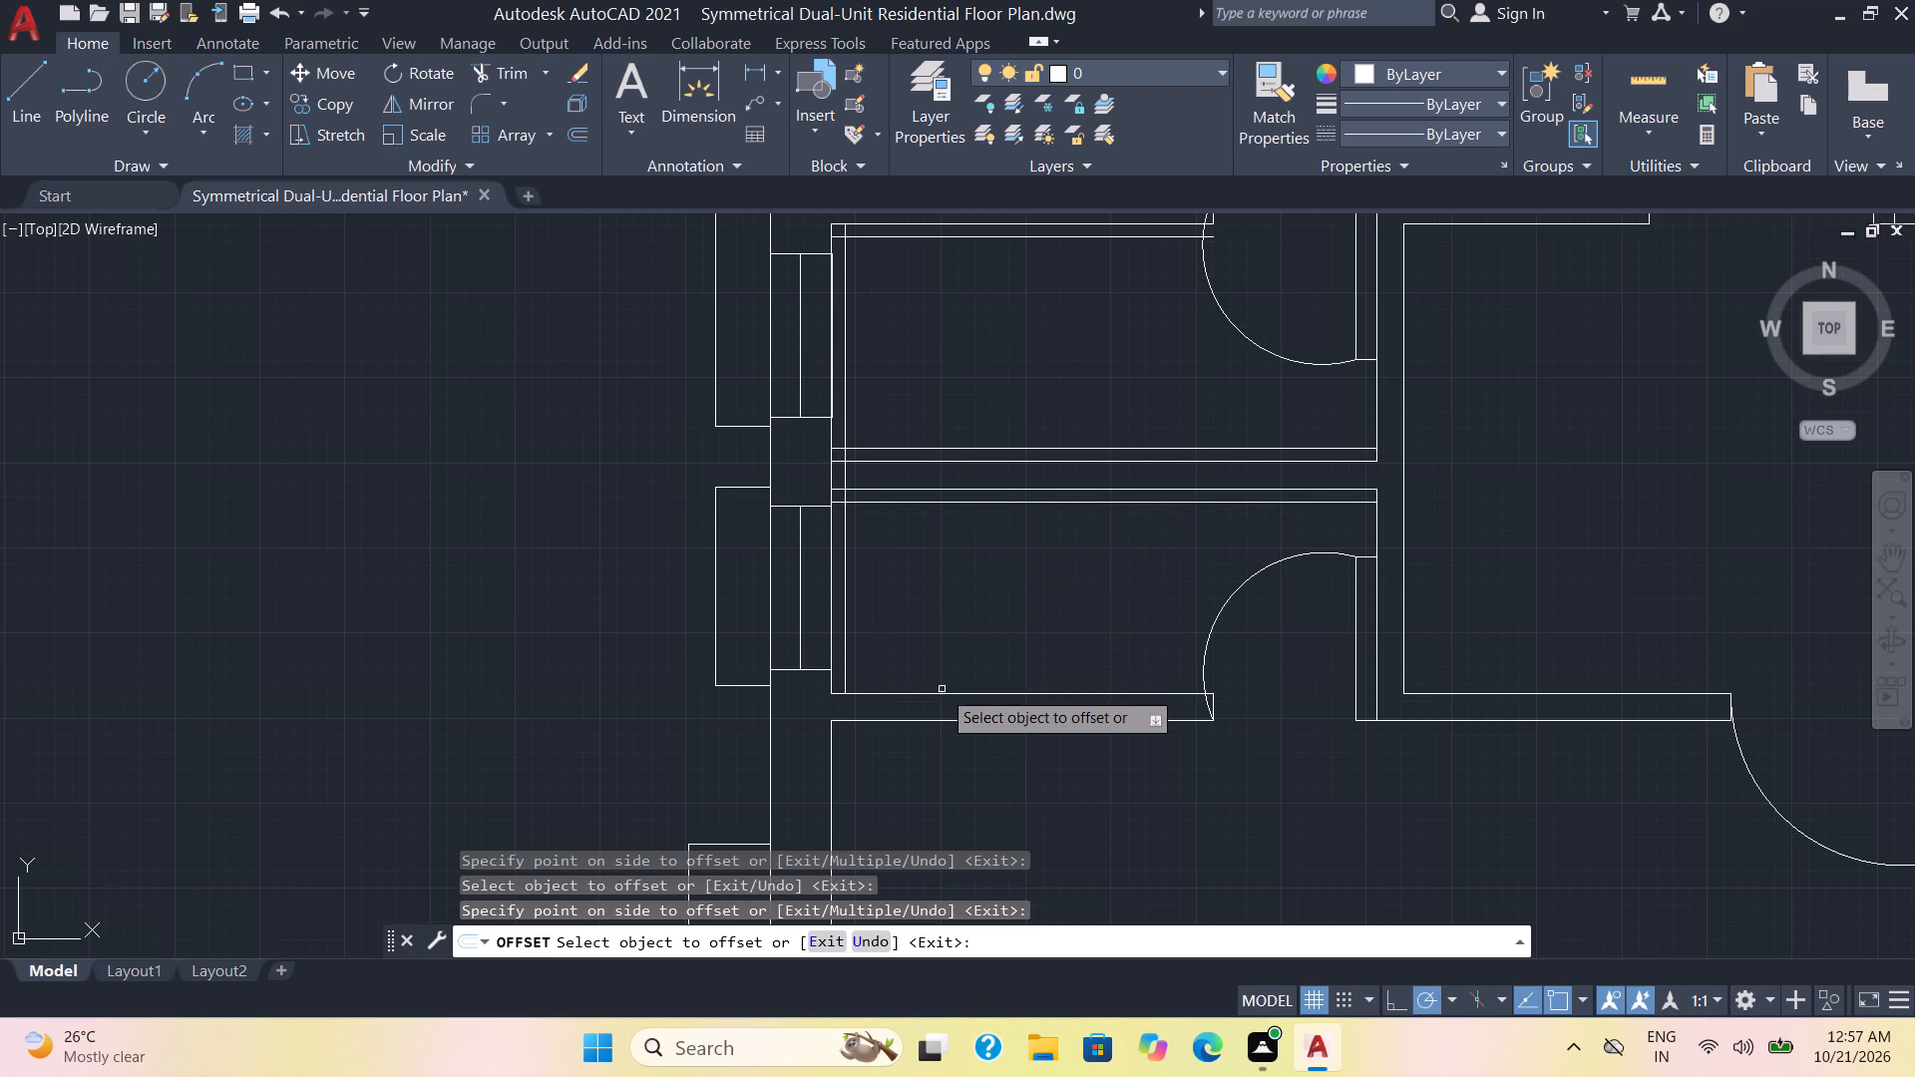
left_click(940, 696)
left_click(928, 652)
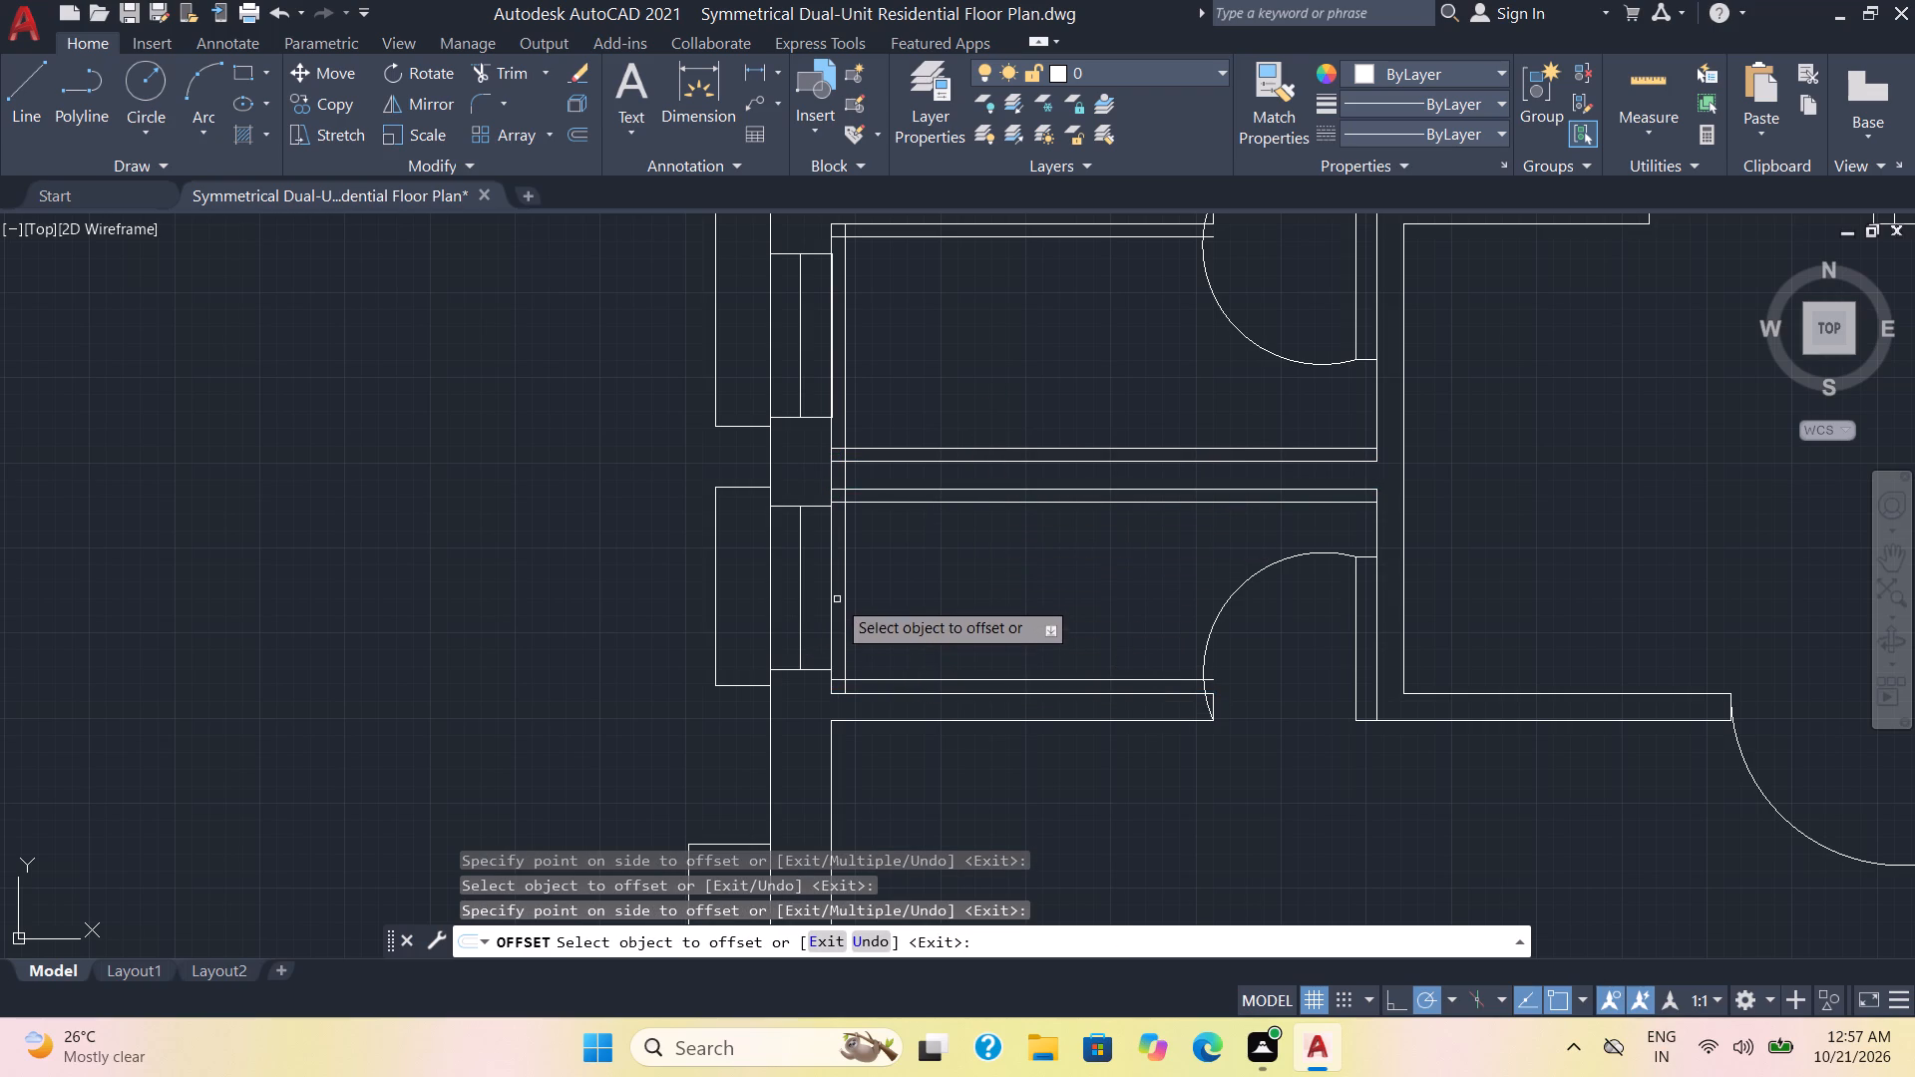
Offset the window-side wall line 1.5' into the two small rooms, and offset that new line 2" back toward the windows.
left_click(832, 439)
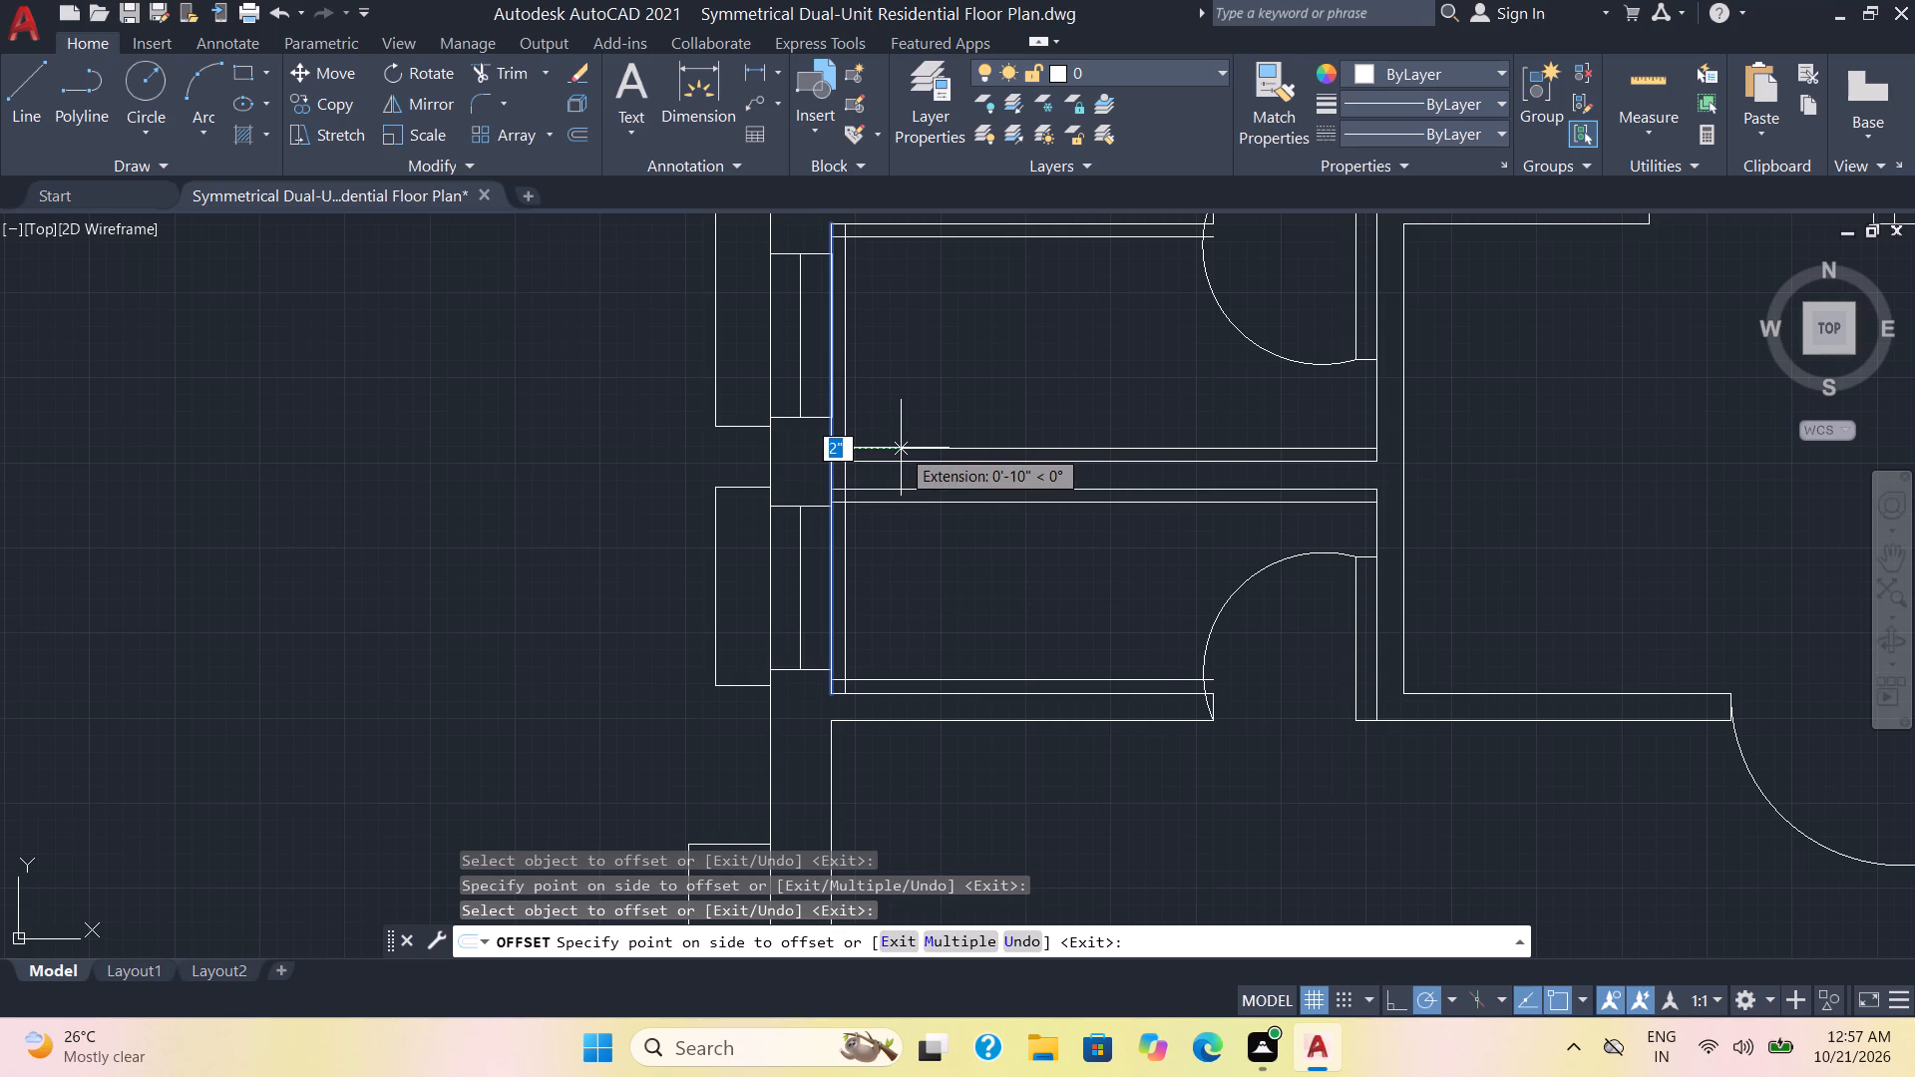
key("1")
type(".5")
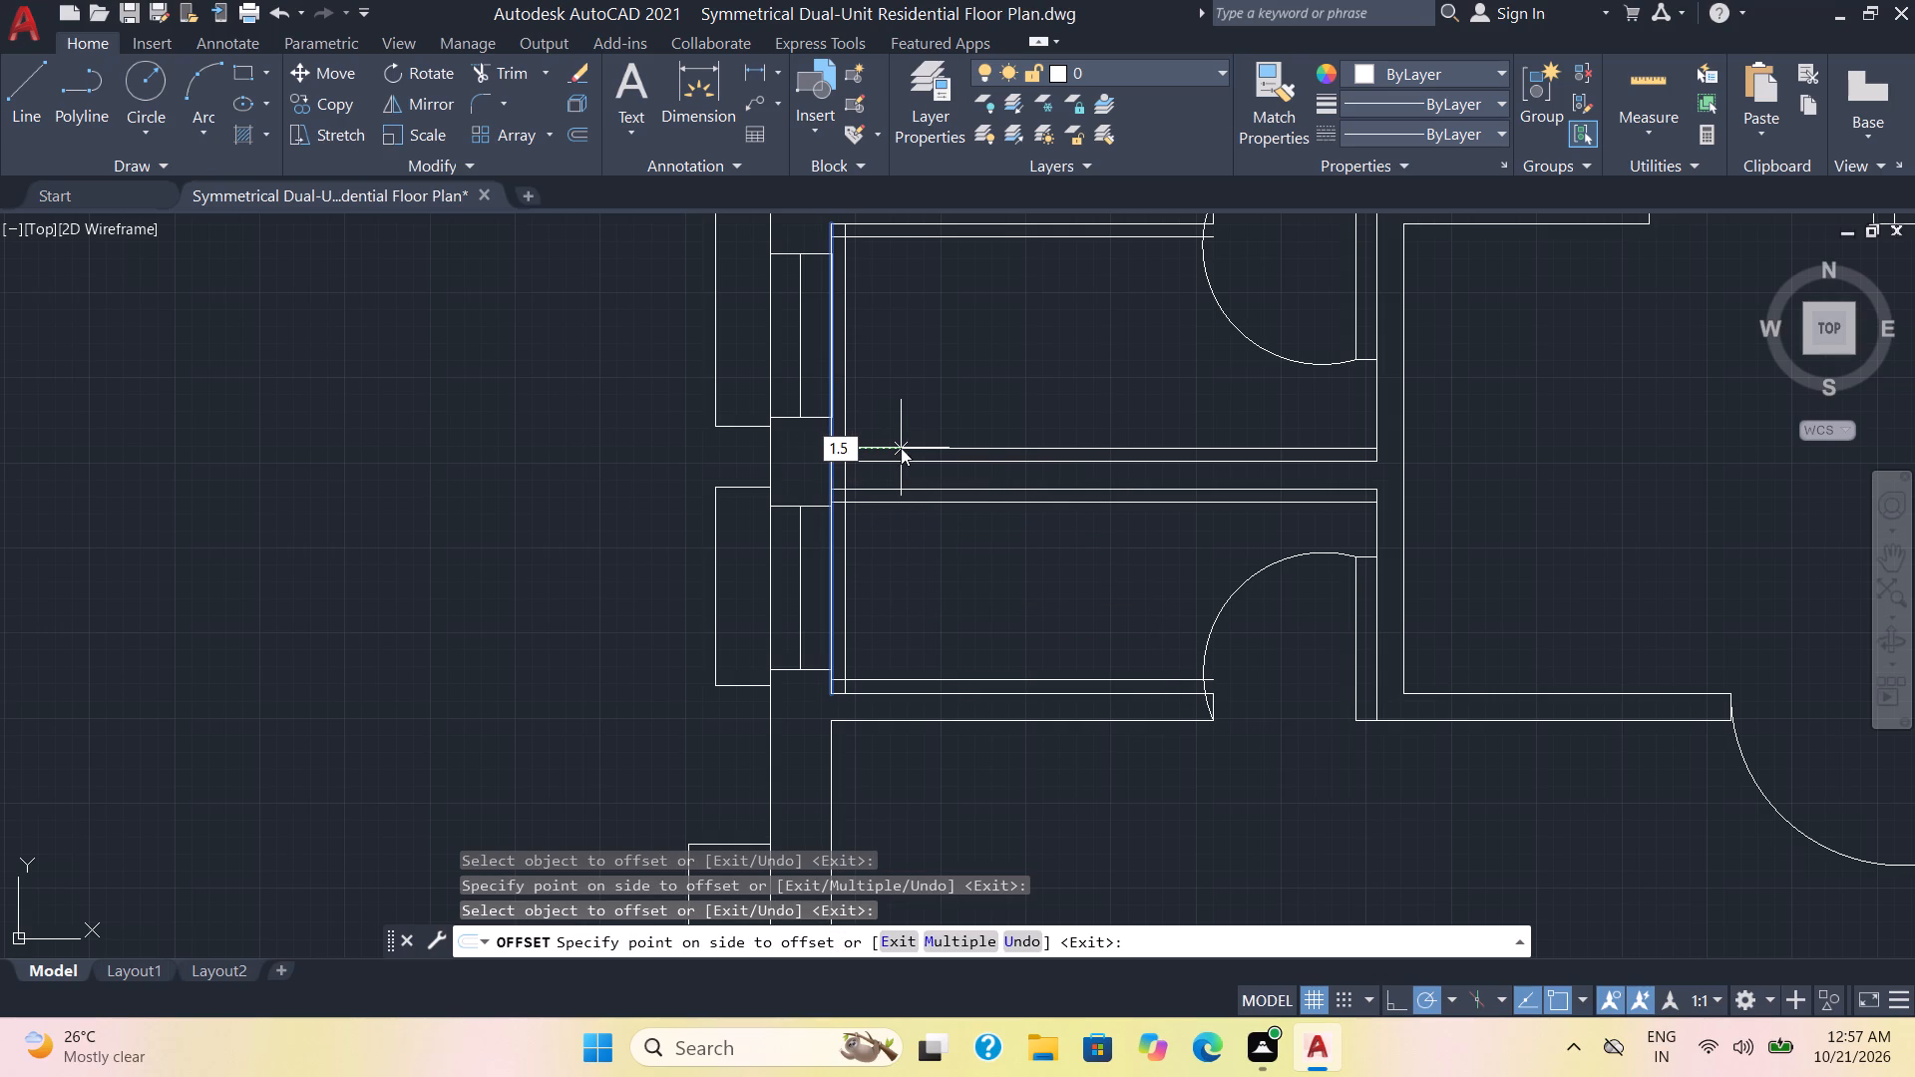
key("apostrophe")
key("Return")
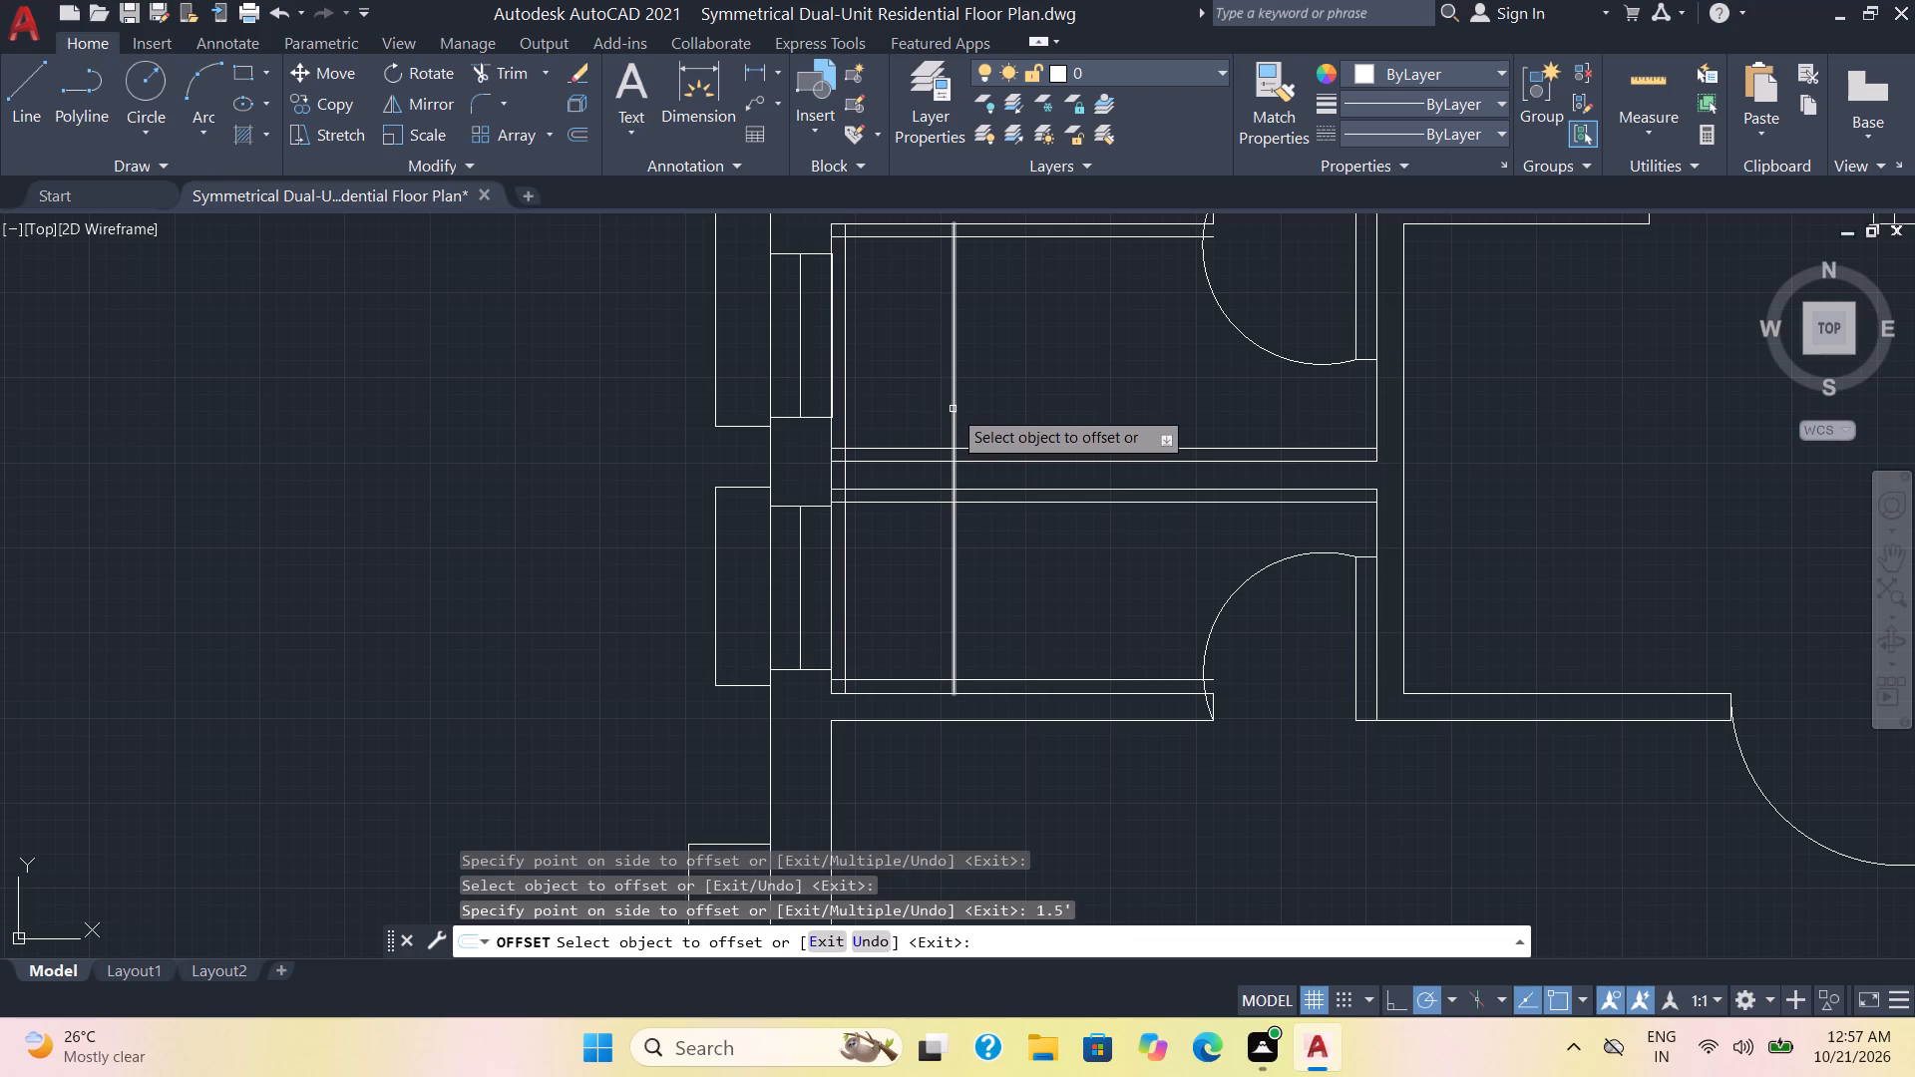
left_click(956, 406)
left_click(910, 399)
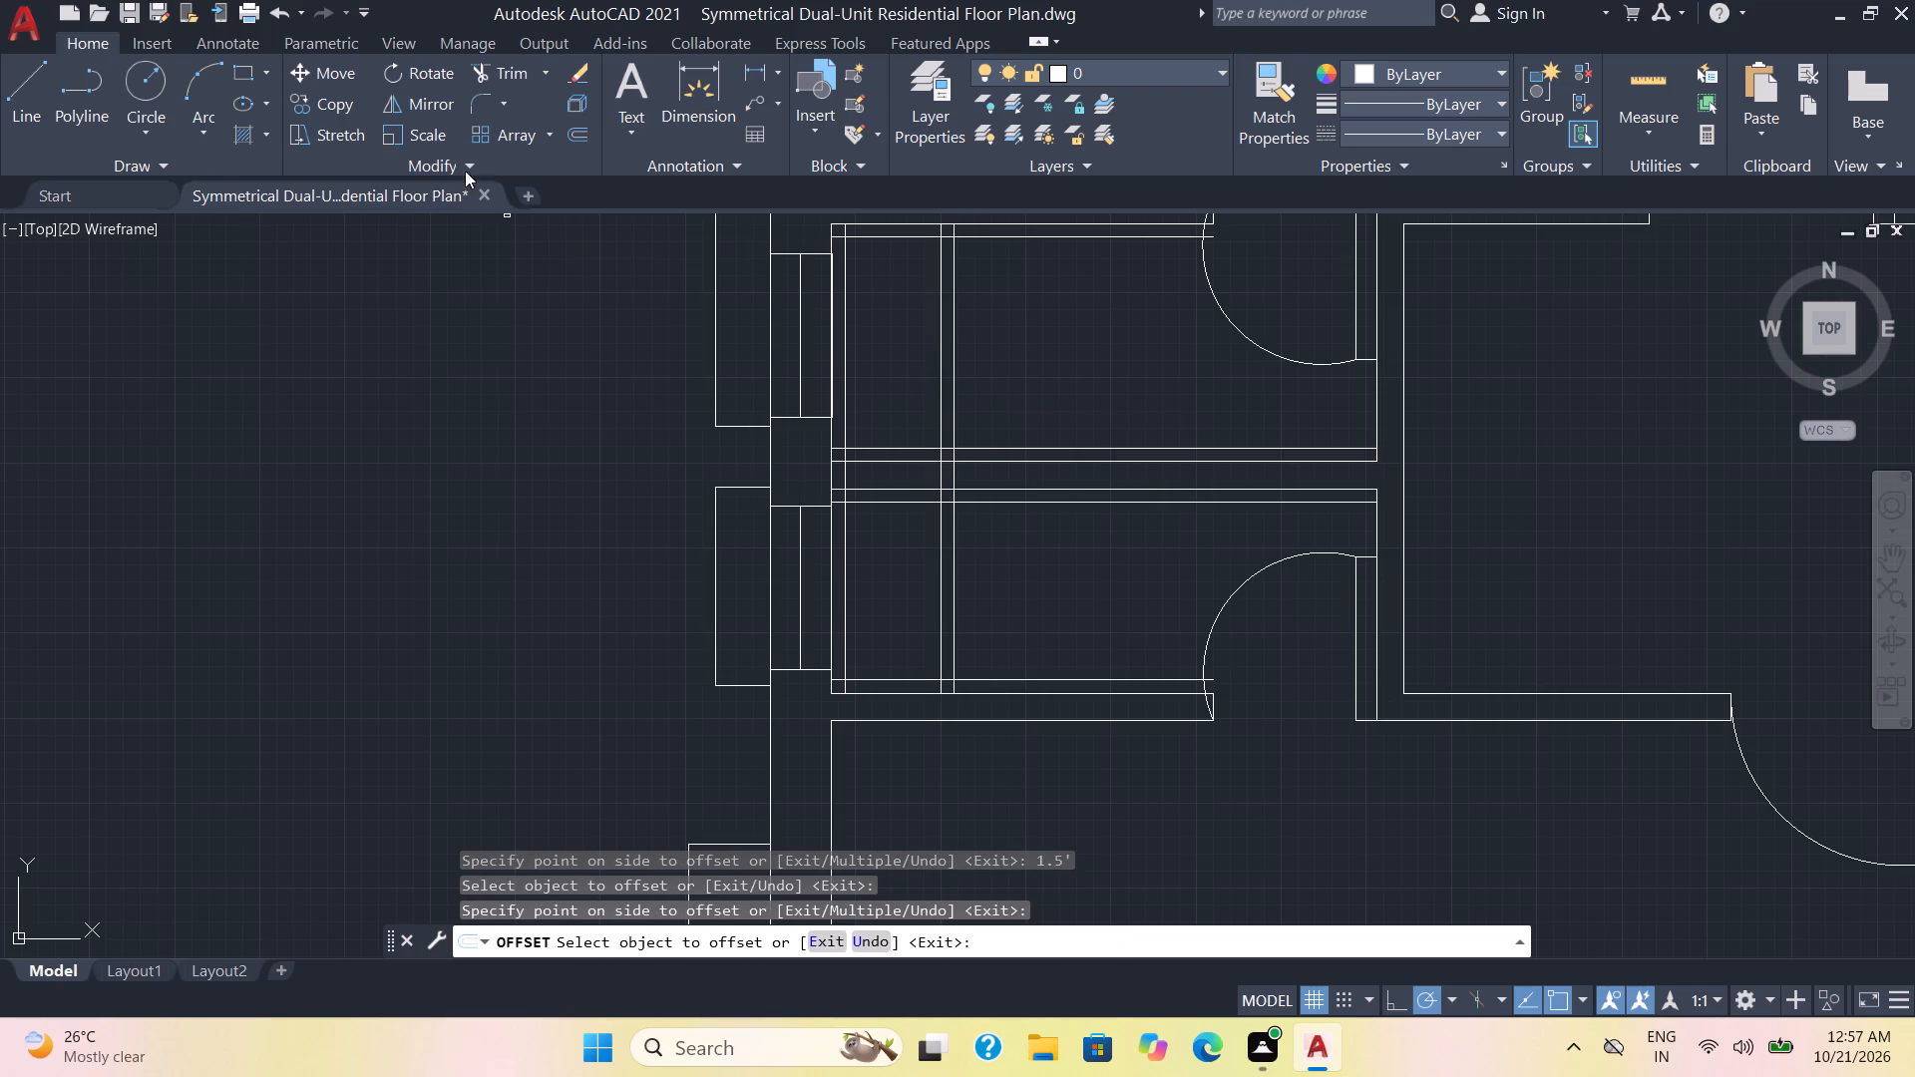
Trim the vertical offset lines out of the partition wall and clean up the lower corners of the upper room's inner rectangle.
left_click(504, 71)
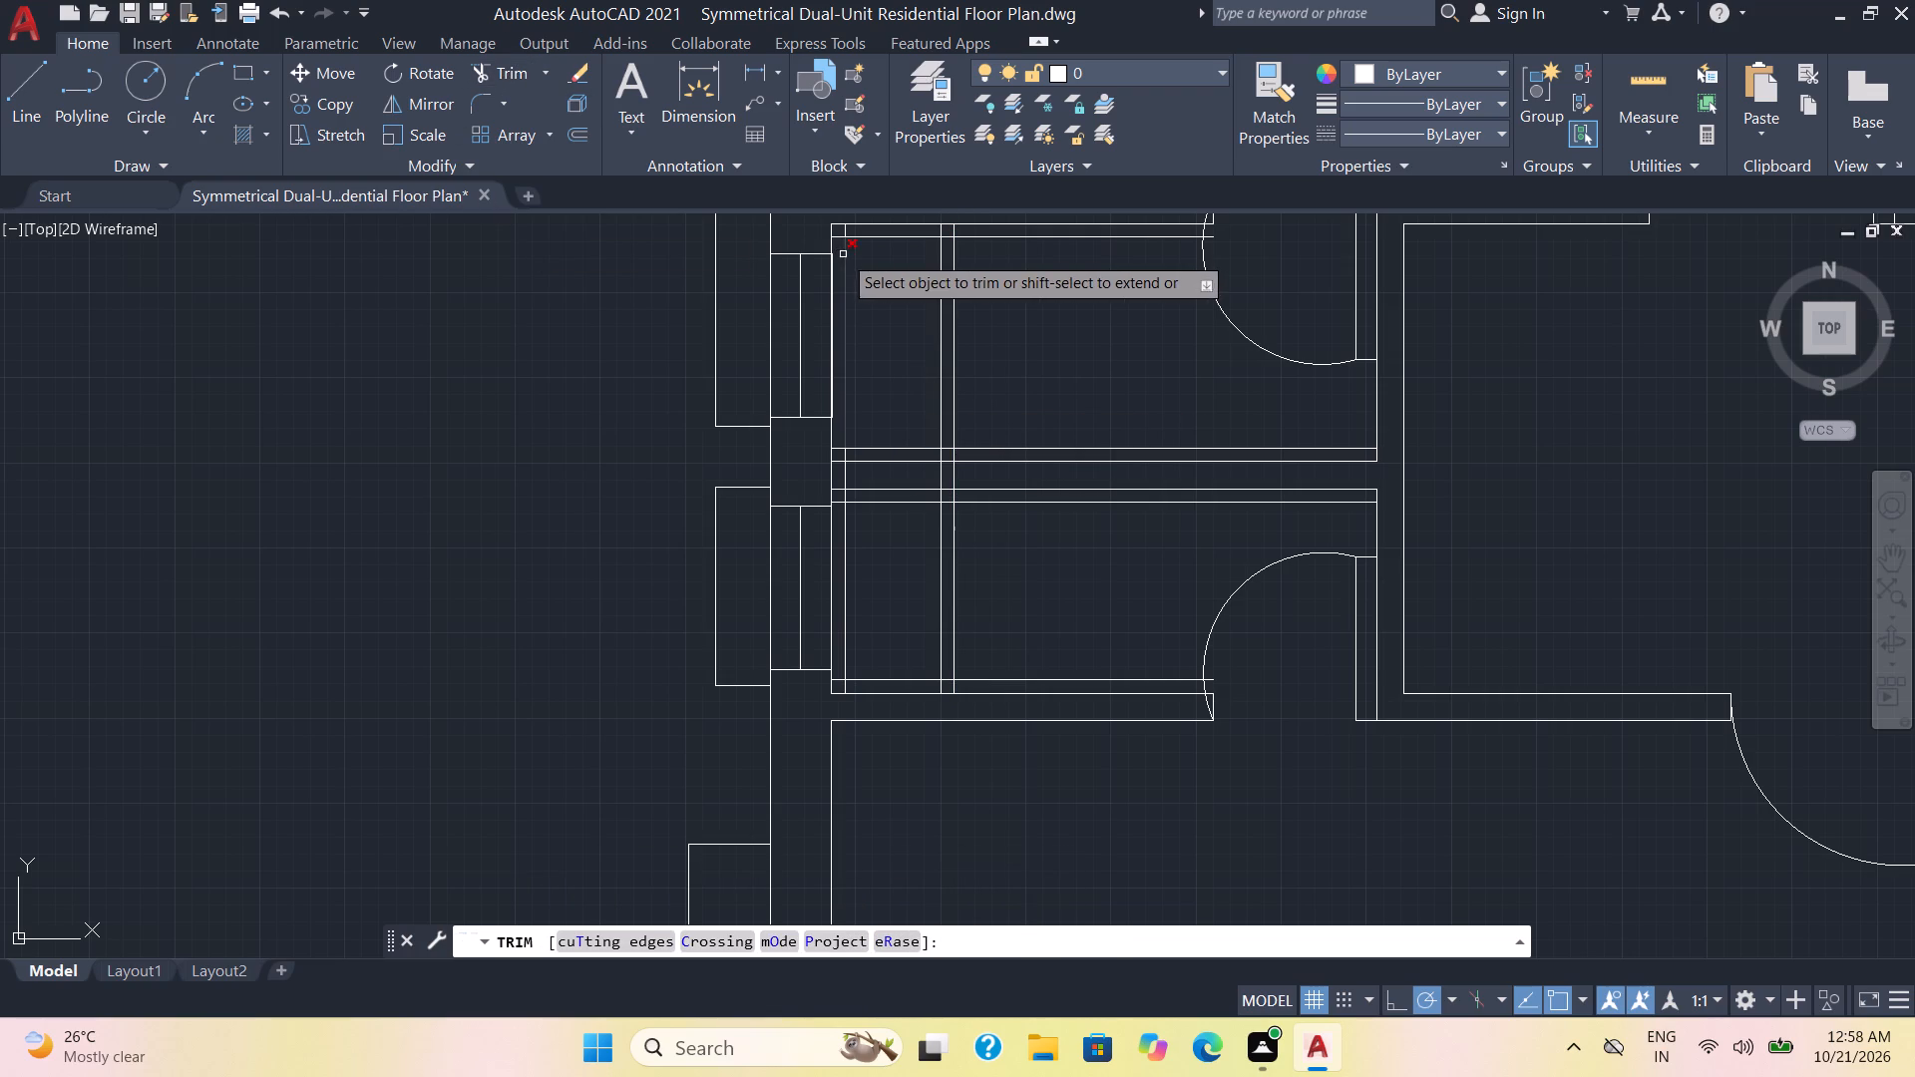
left_click_drag(840, 476, 972, 480)
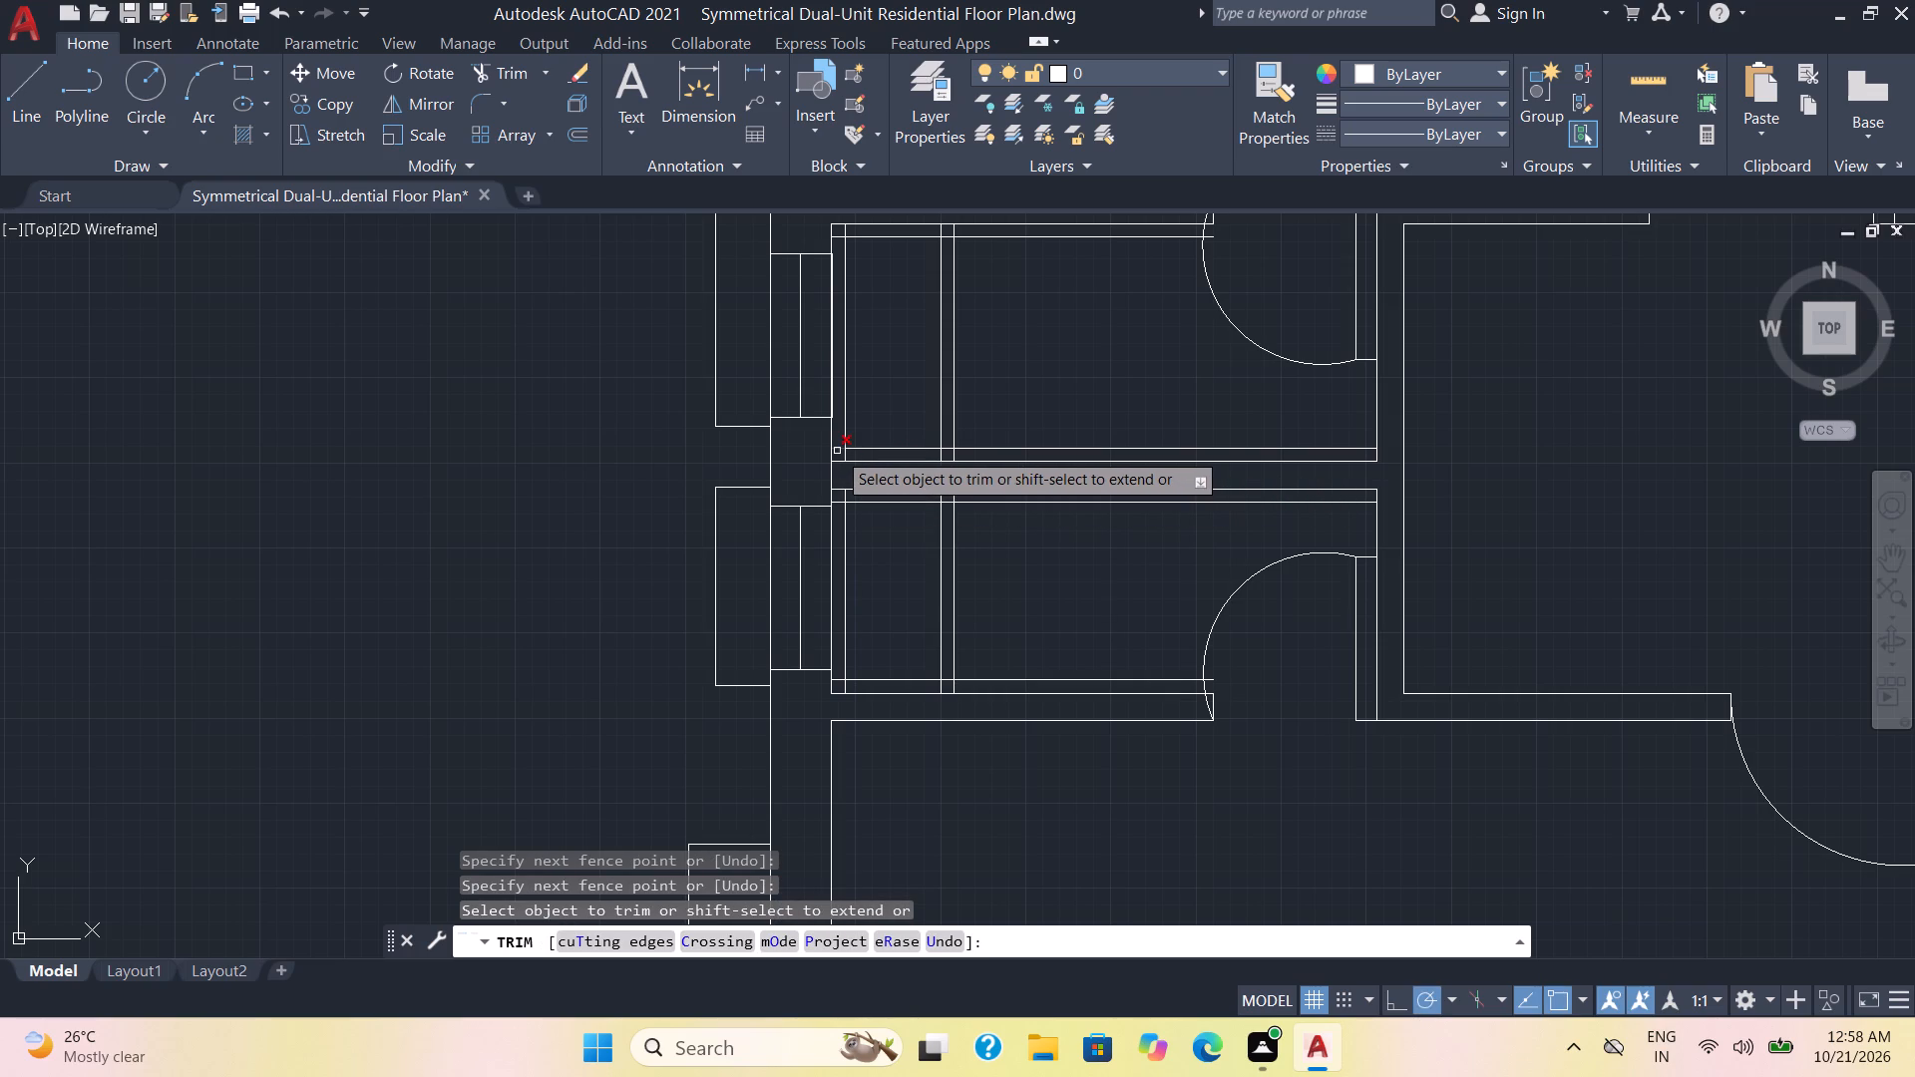
left_click(837, 450)
left_click(845, 455)
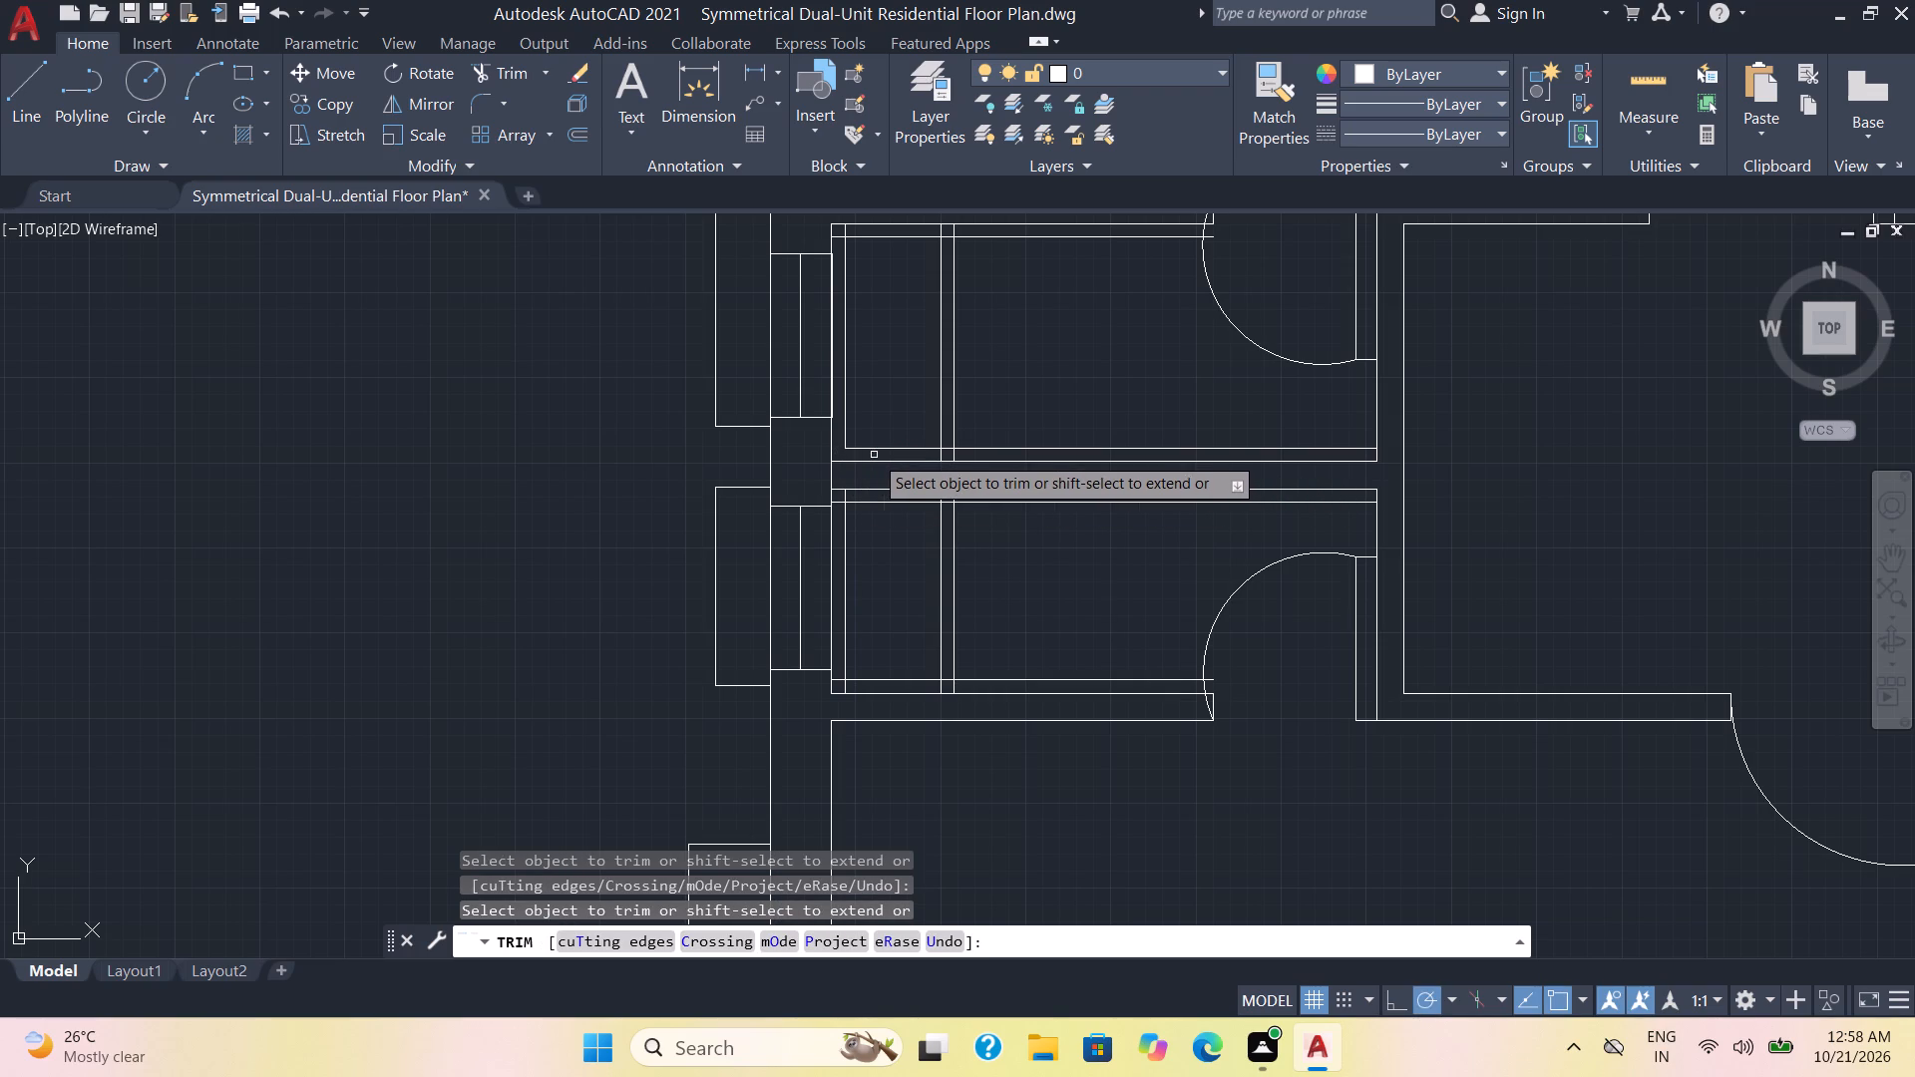
left_click(937, 455)
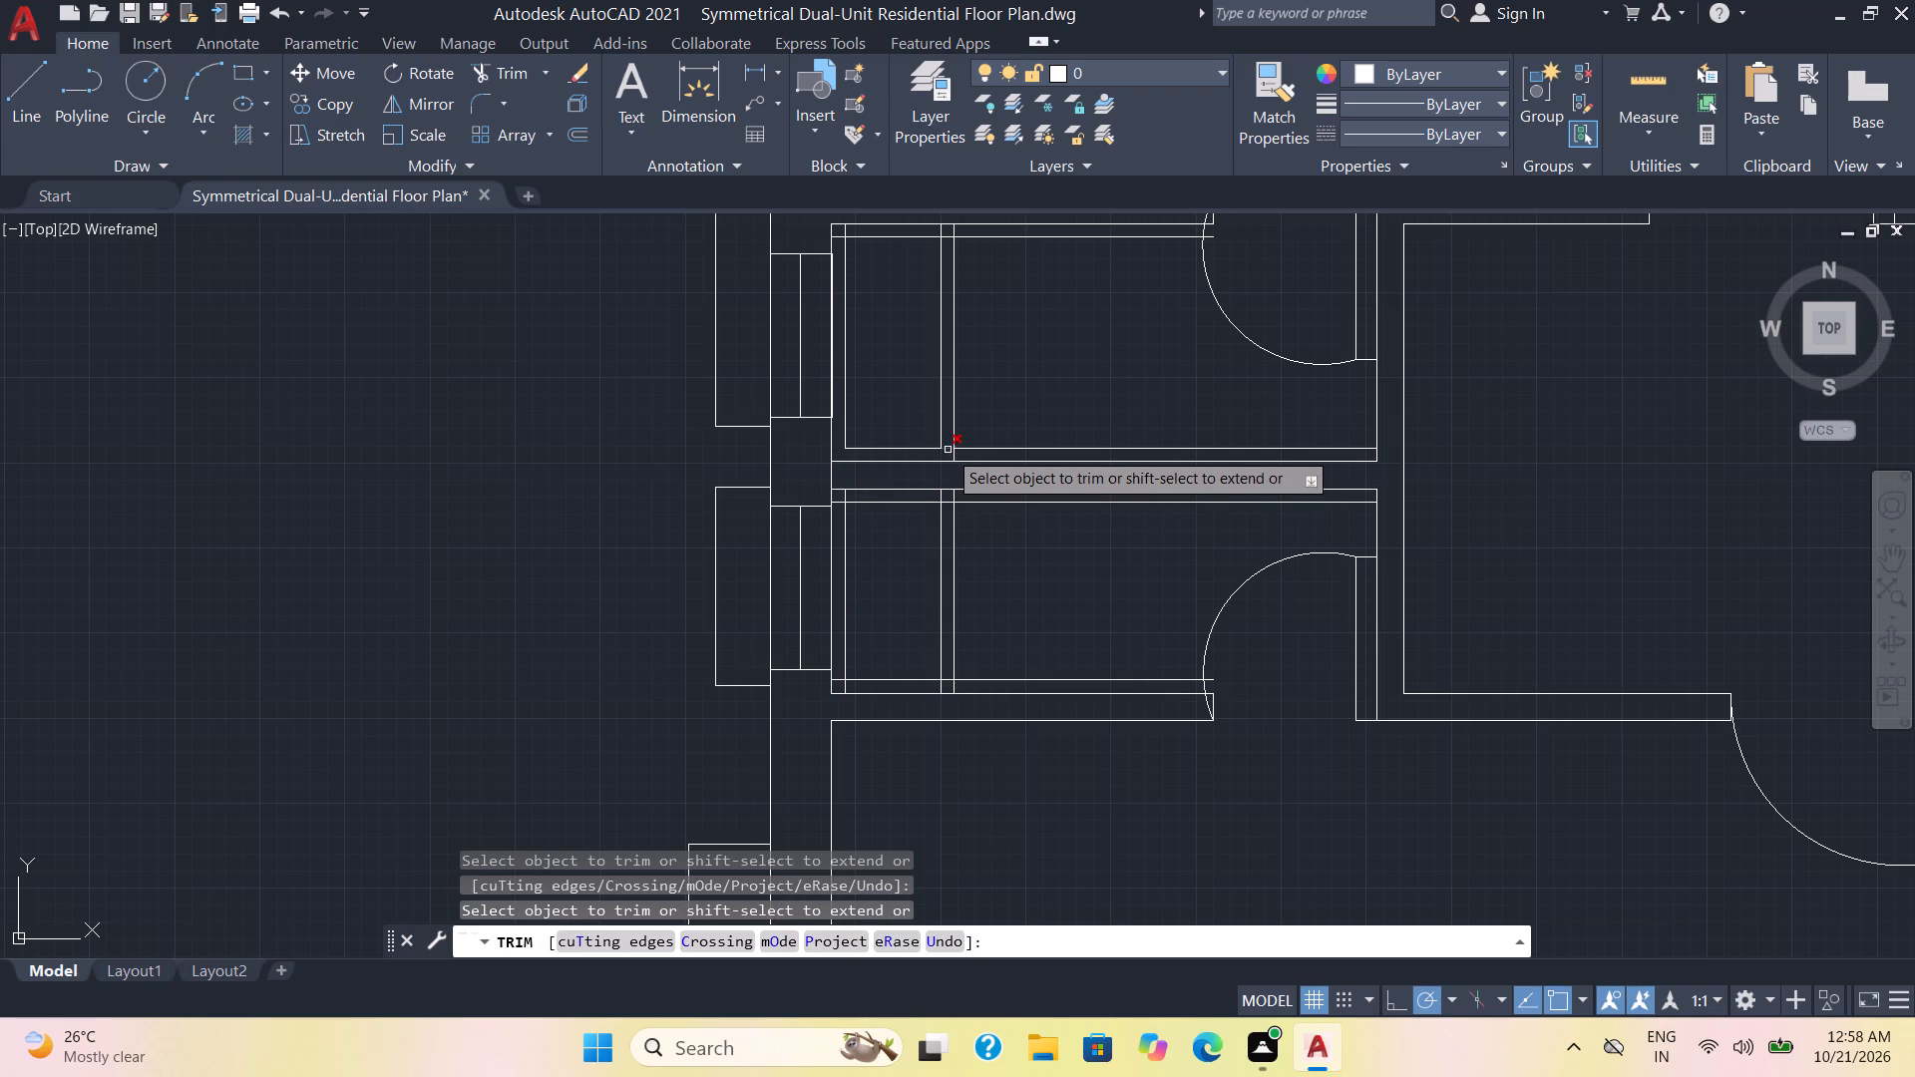
left_click(948, 449)
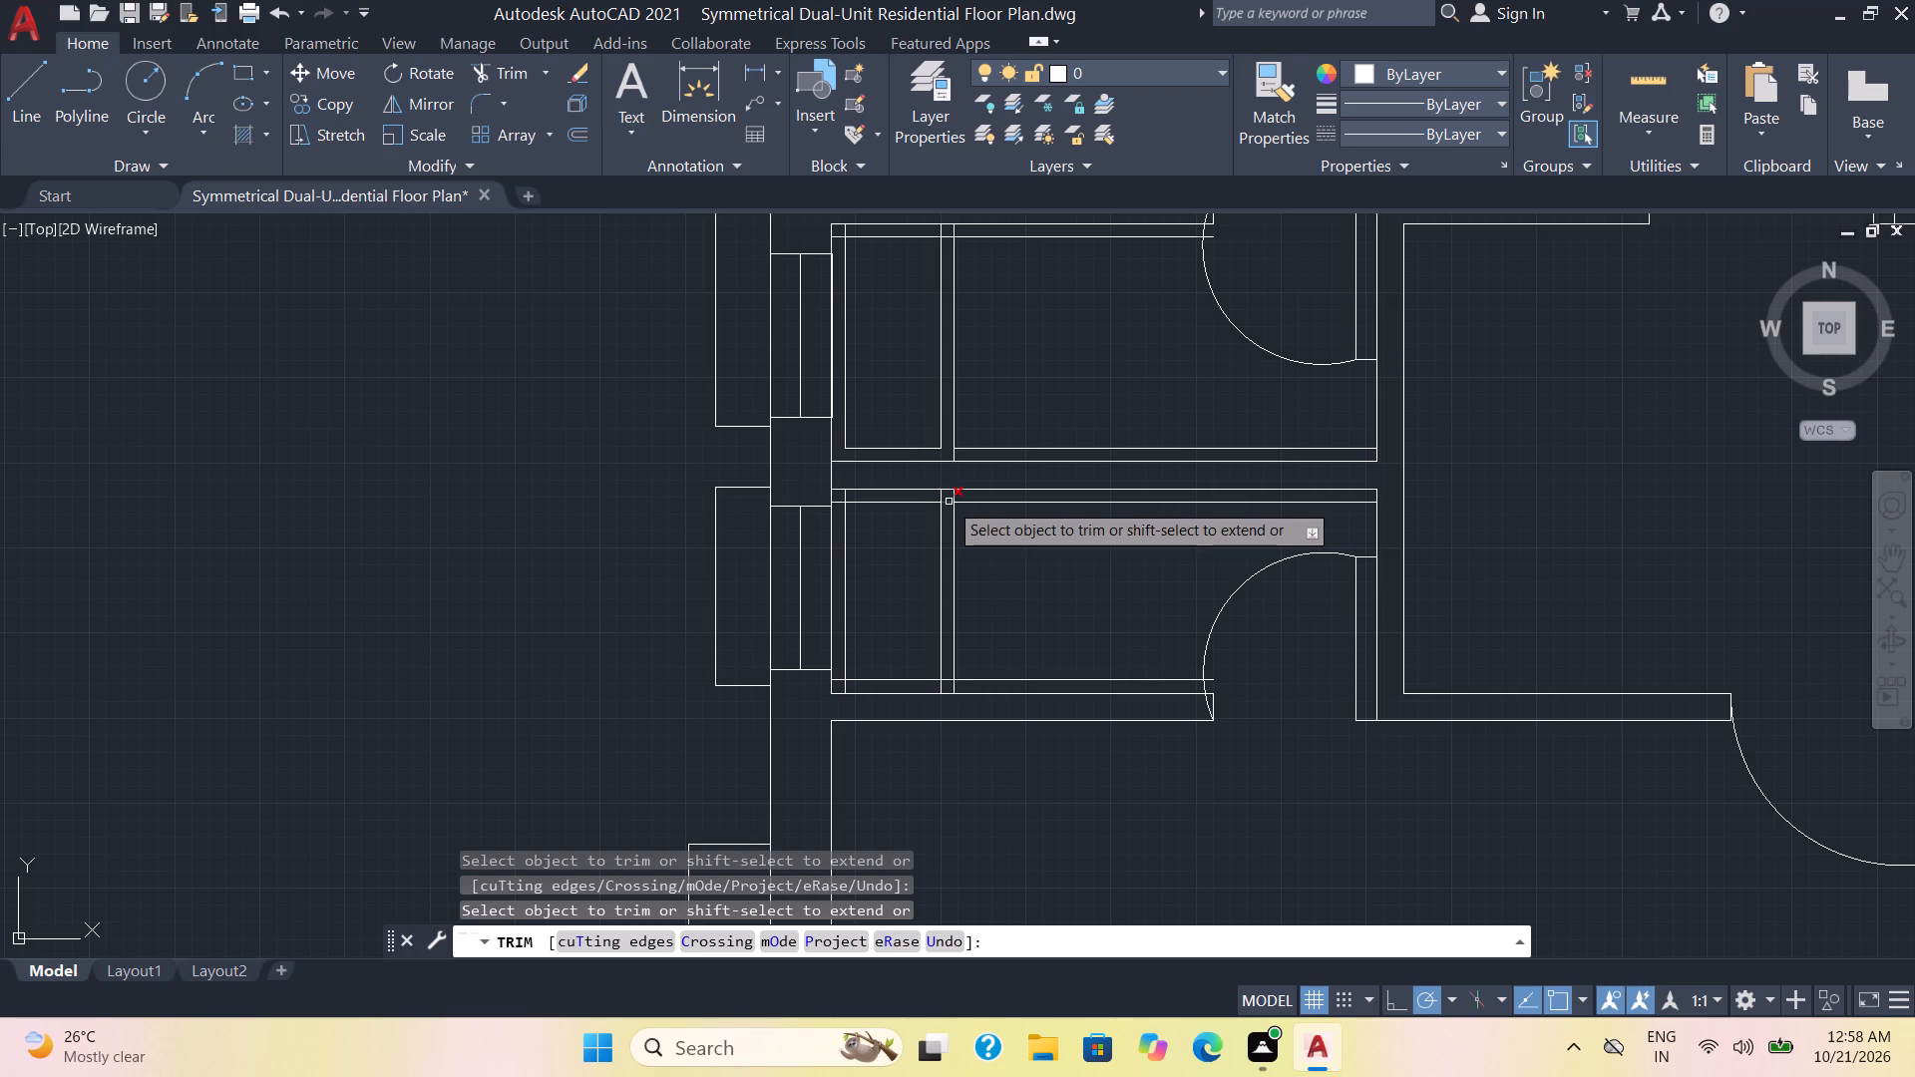
Trim the horizontal offset lines in both small rooms that run past the 1.5' line toward the doors.
left_click(973, 501)
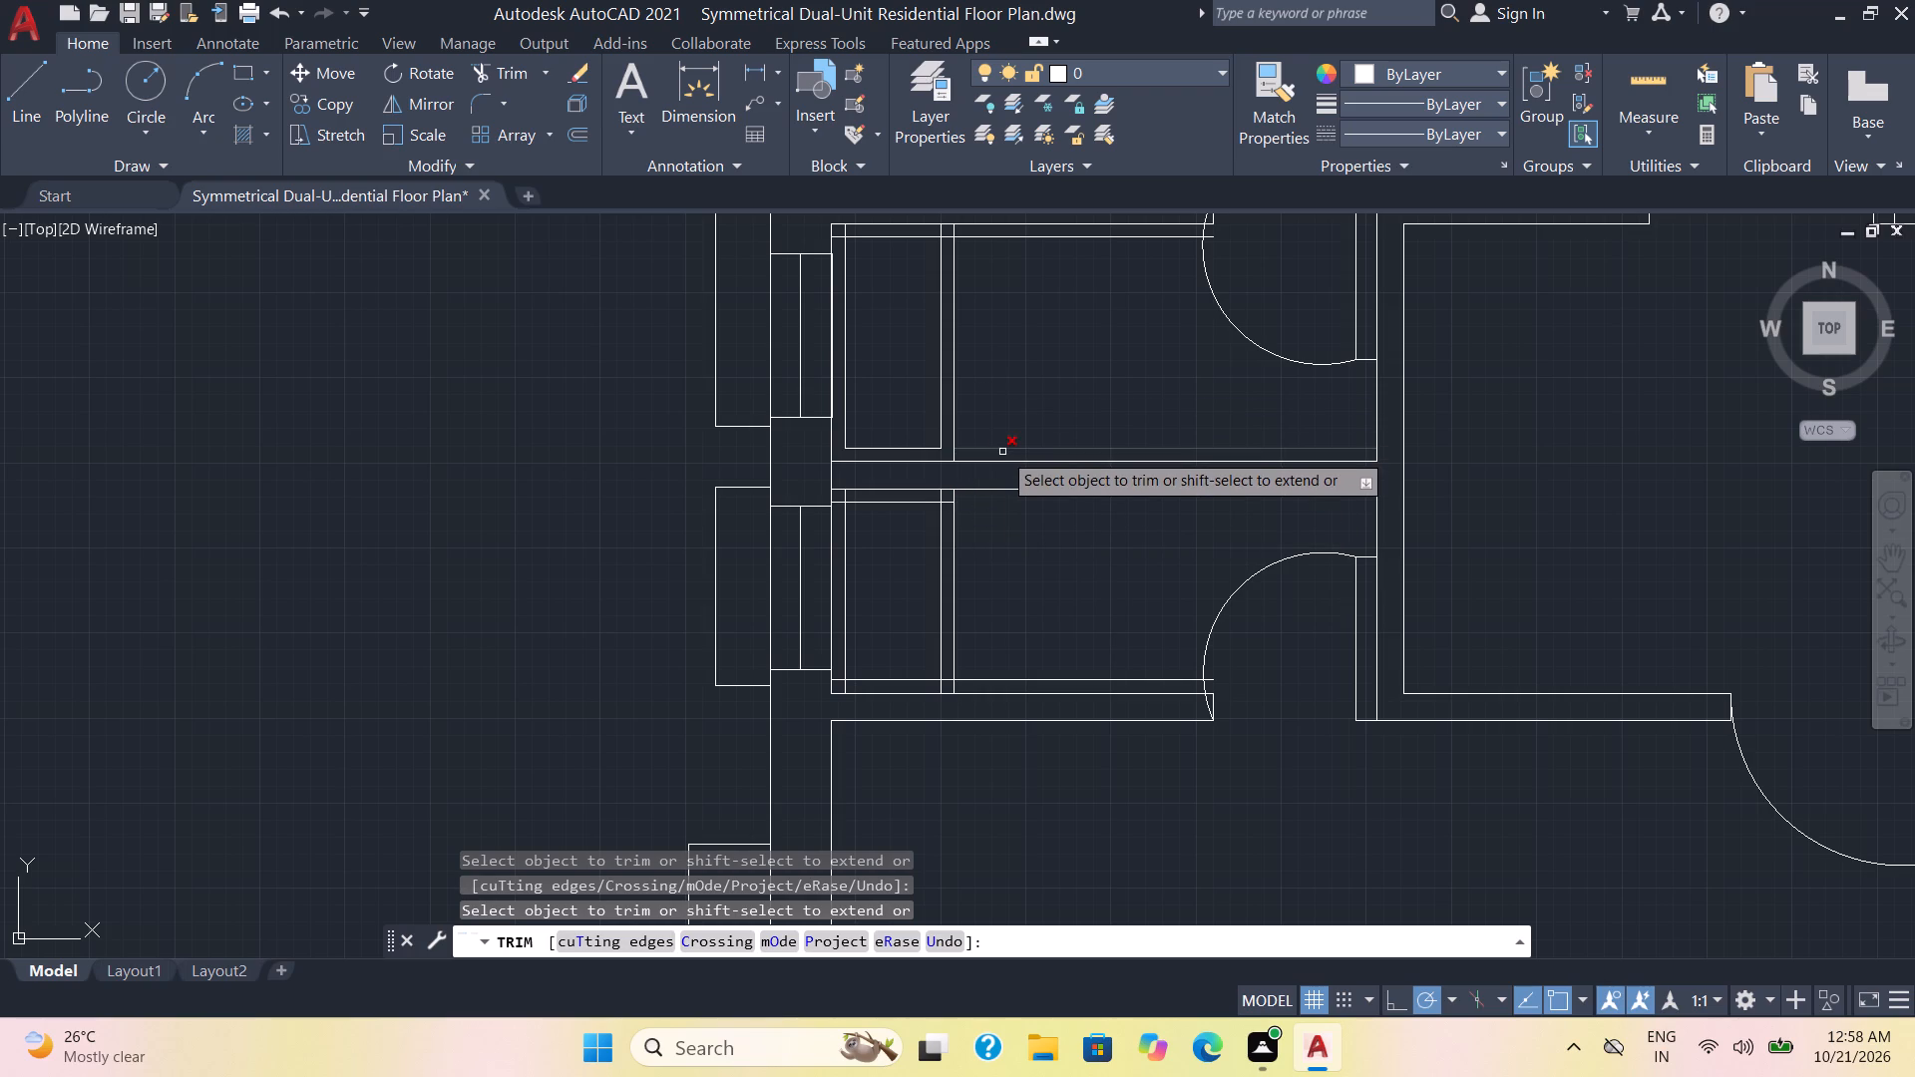
left_click(1005, 446)
left_click(1020, 234)
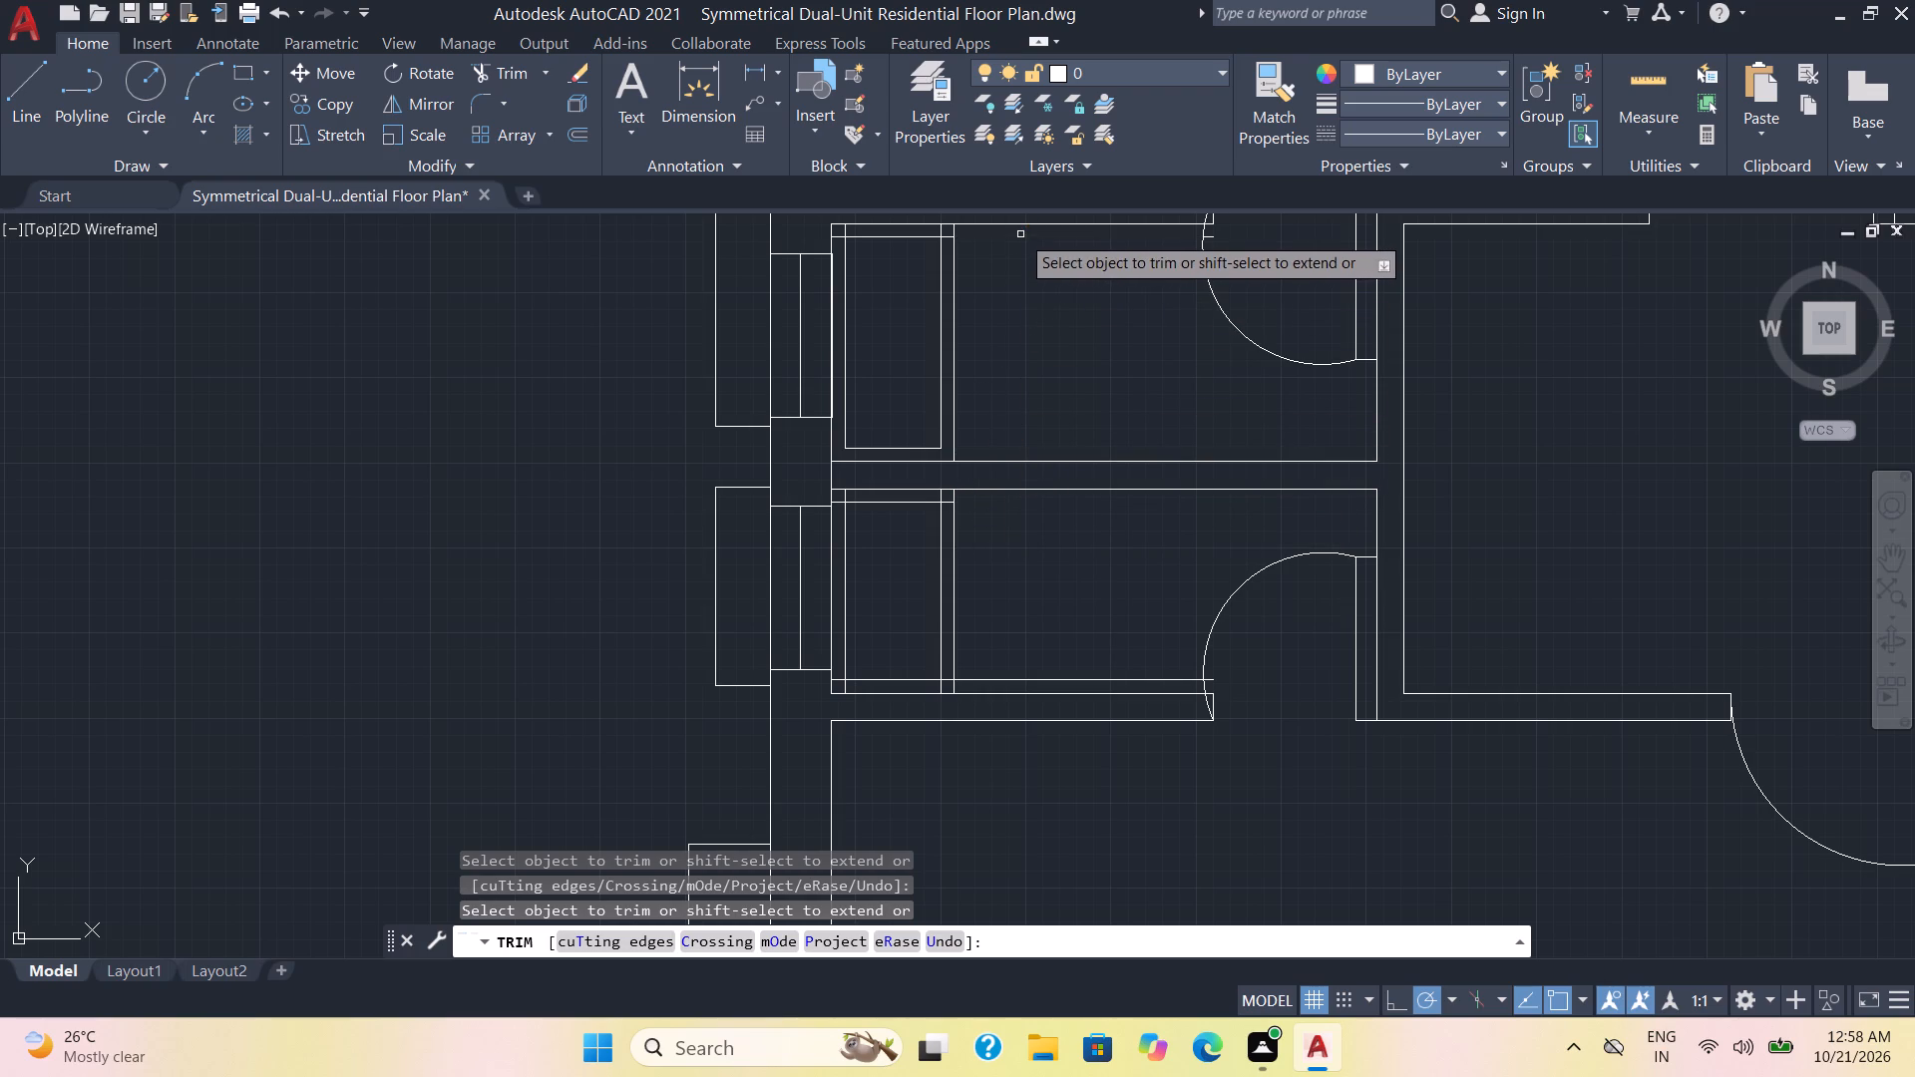
left_click(1212, 235)
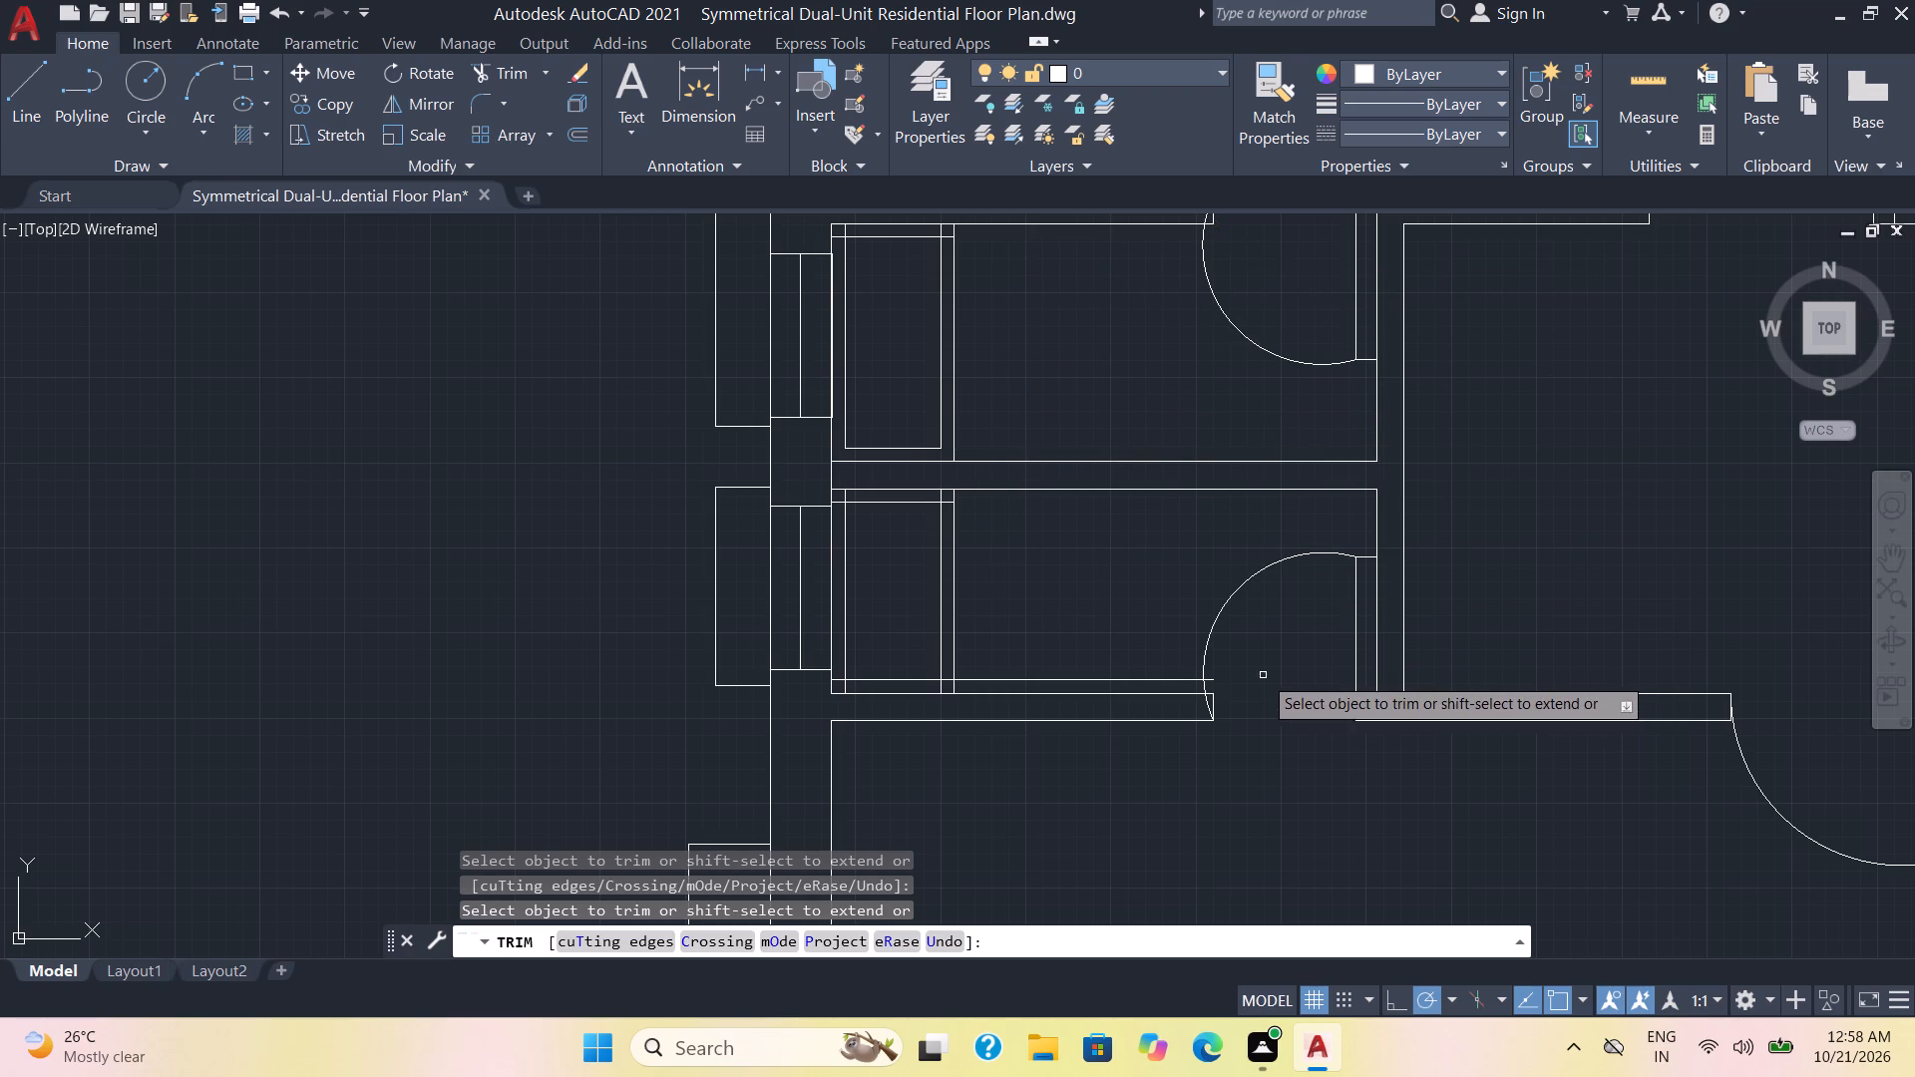
left_click(1215, 678)
left_click(1165, 681)
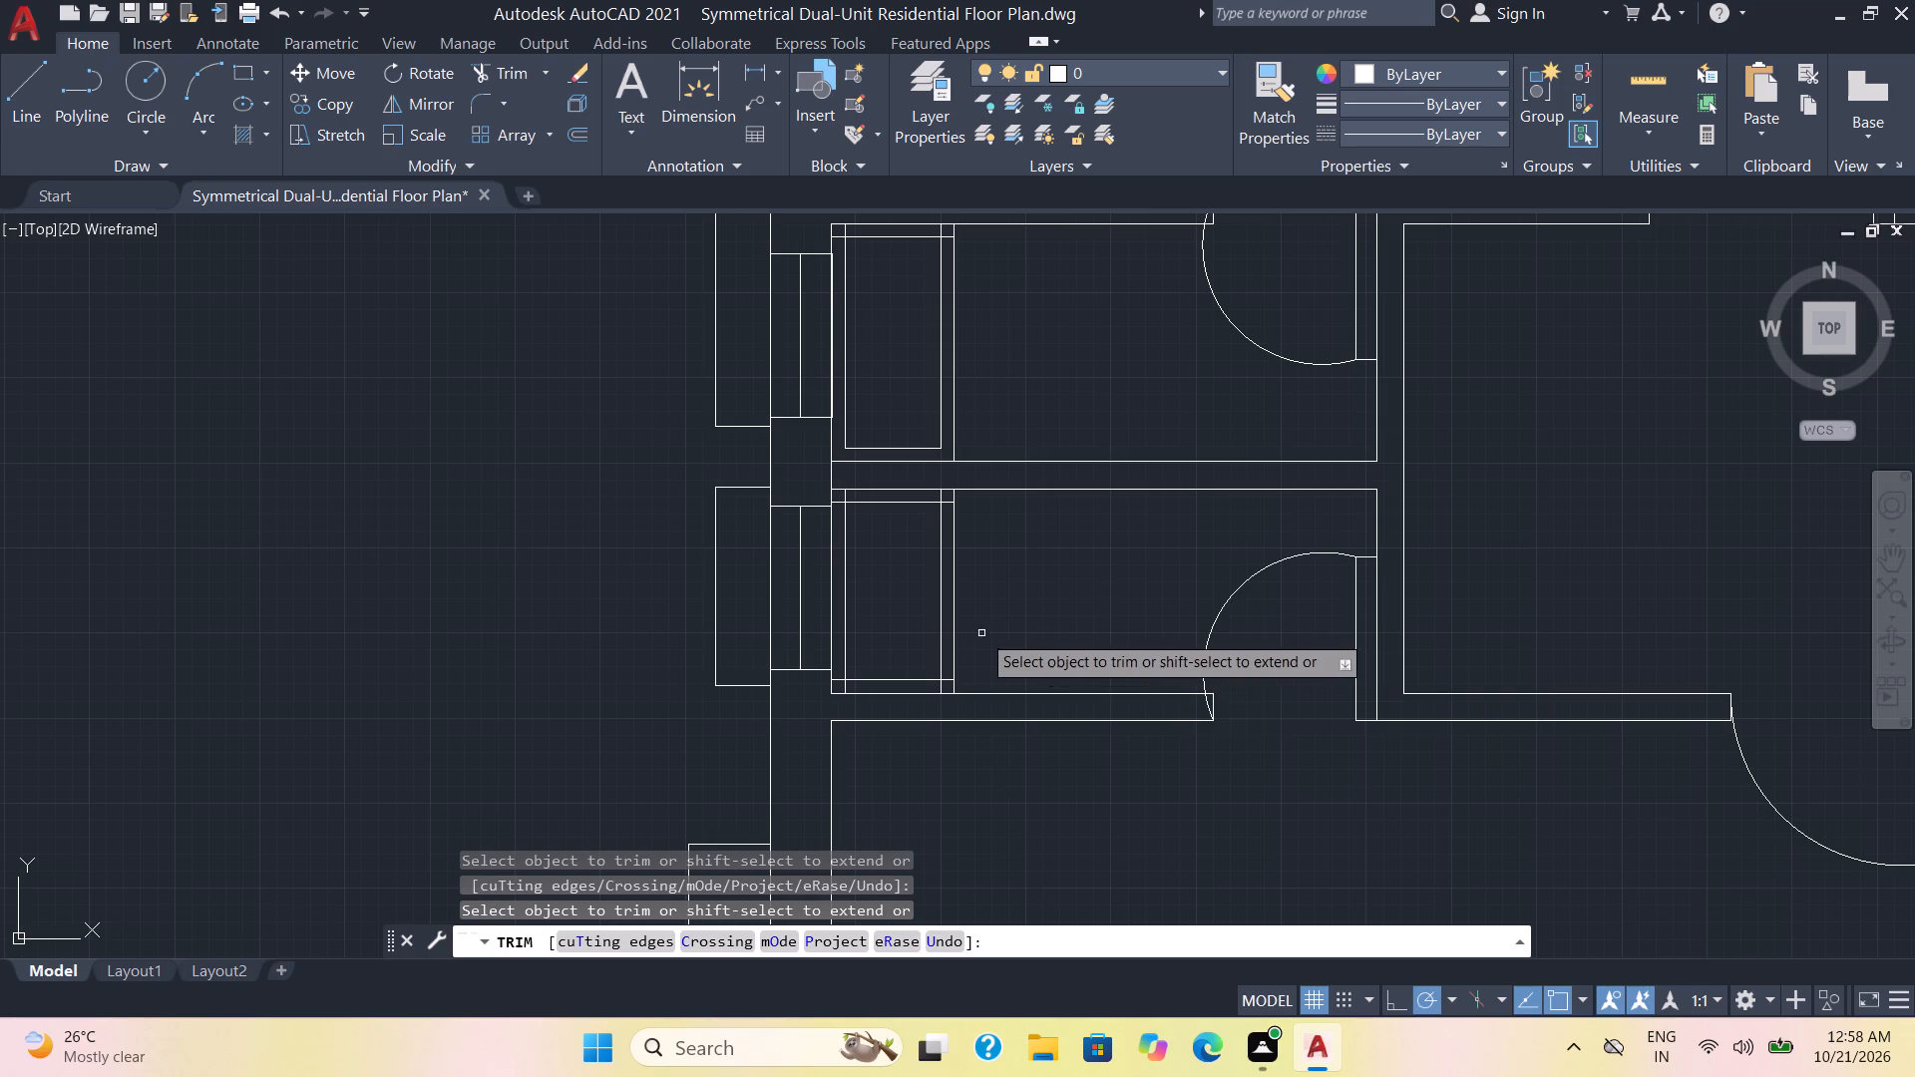
Trim the overshooting line ends at all four corners of the lower room's inner rectangle.
scroll(840, 506, "up", 3)
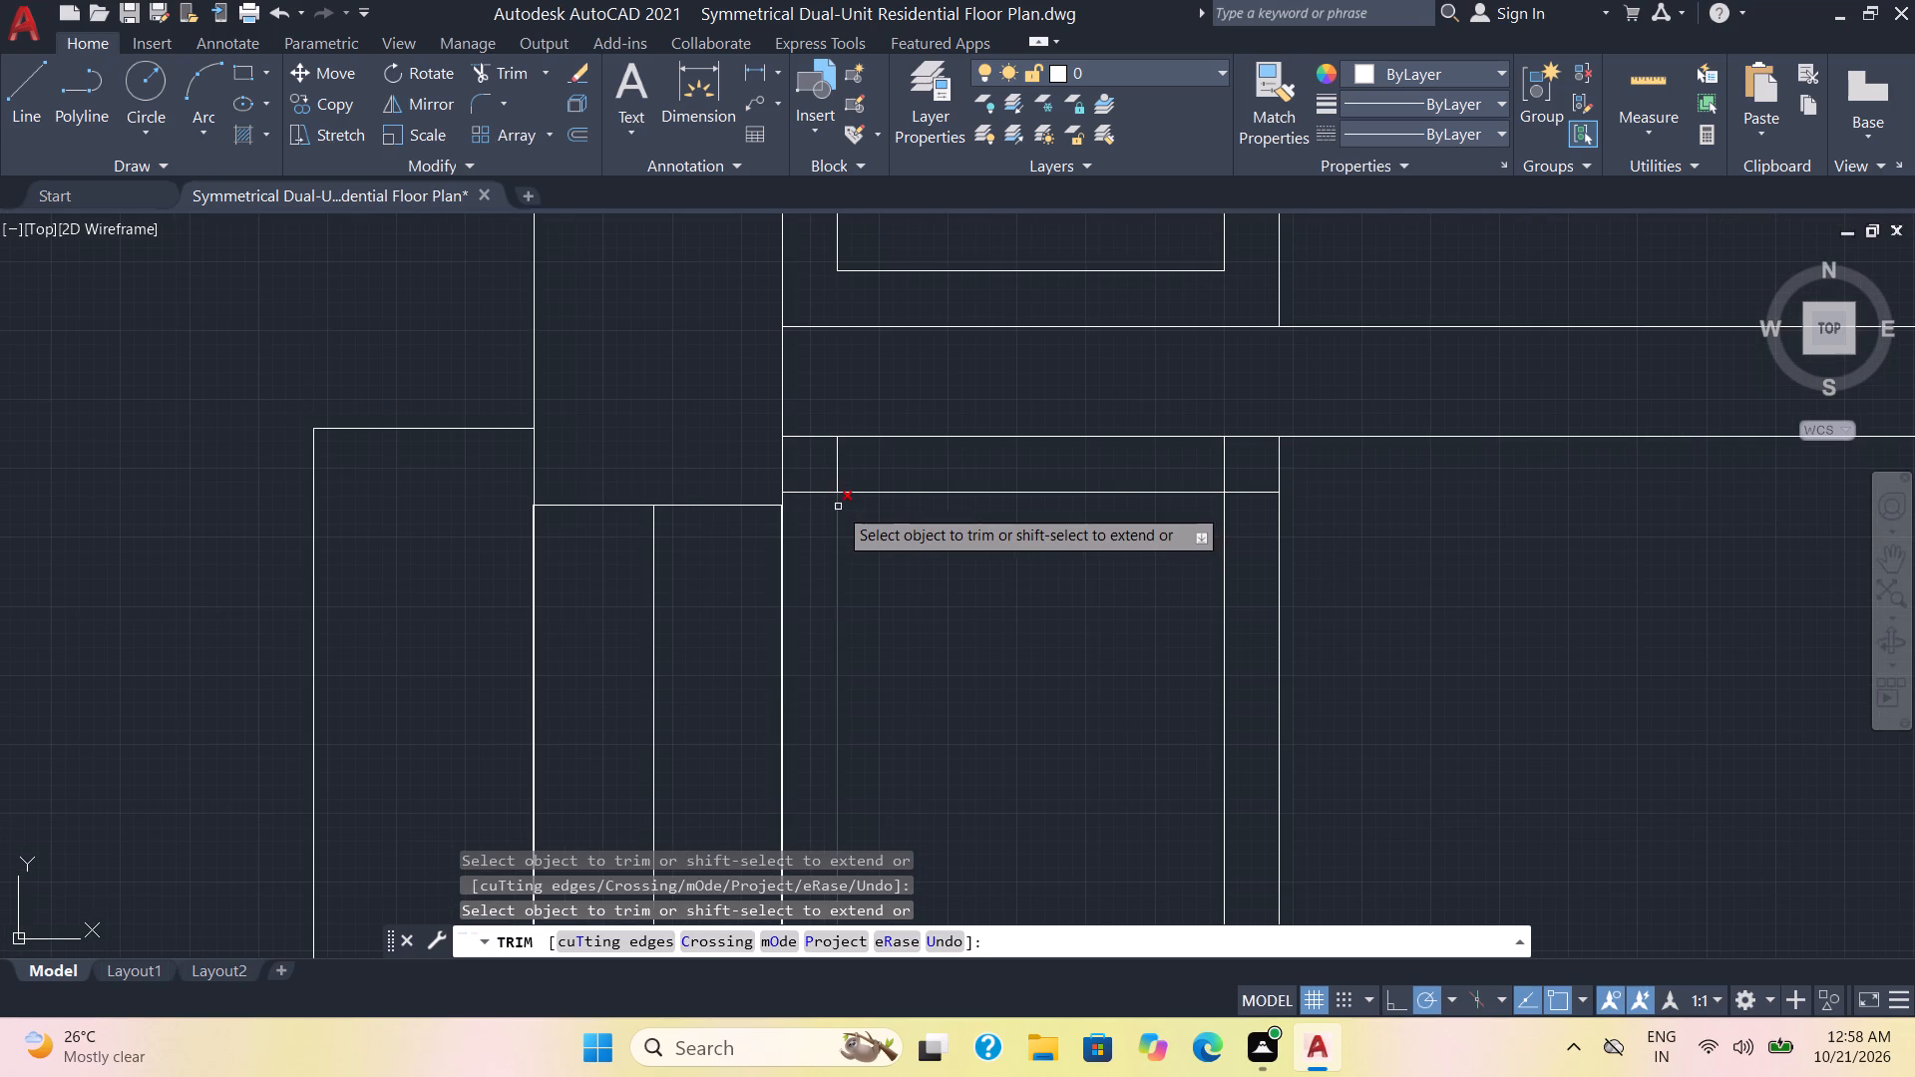
left_click_drag(822, 503, 848, 474)
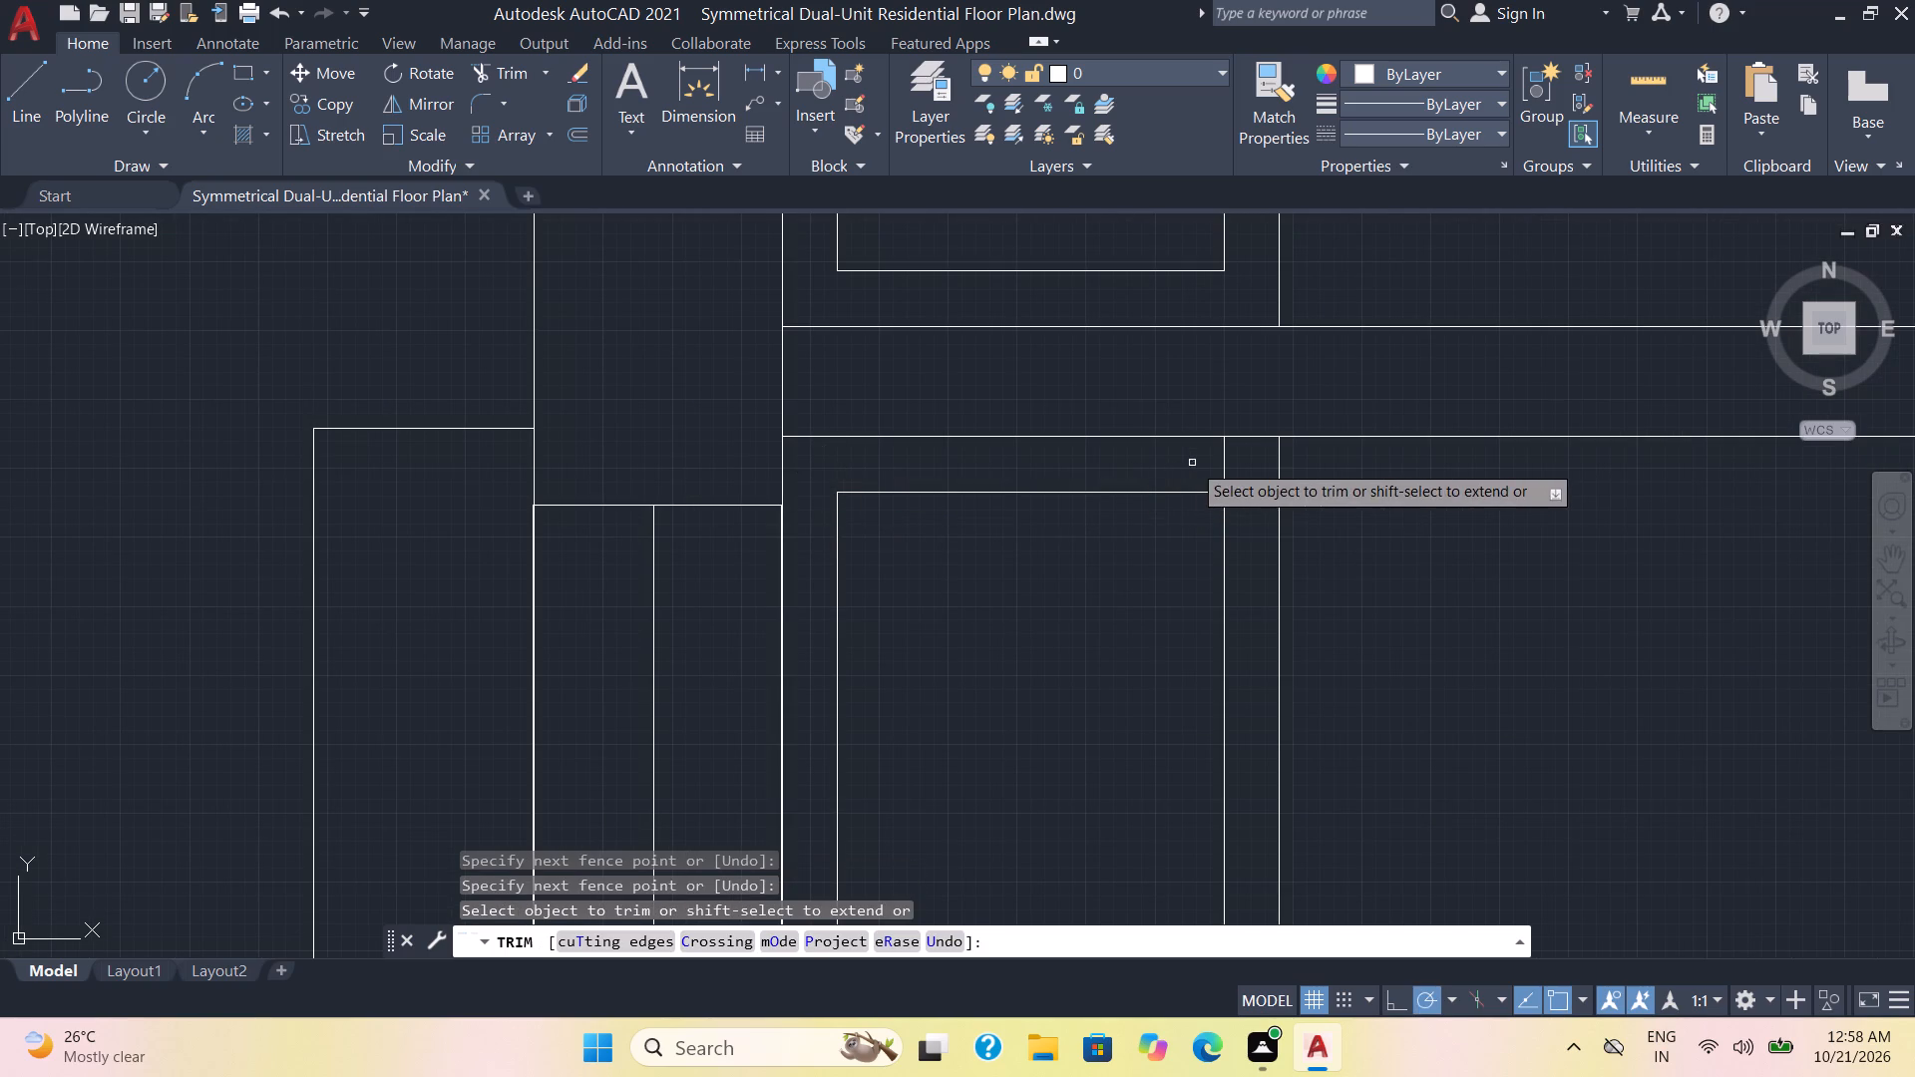
left_click_drag(1195, 462, 1251, 529)
scroll(1123, 586, "down", 2)
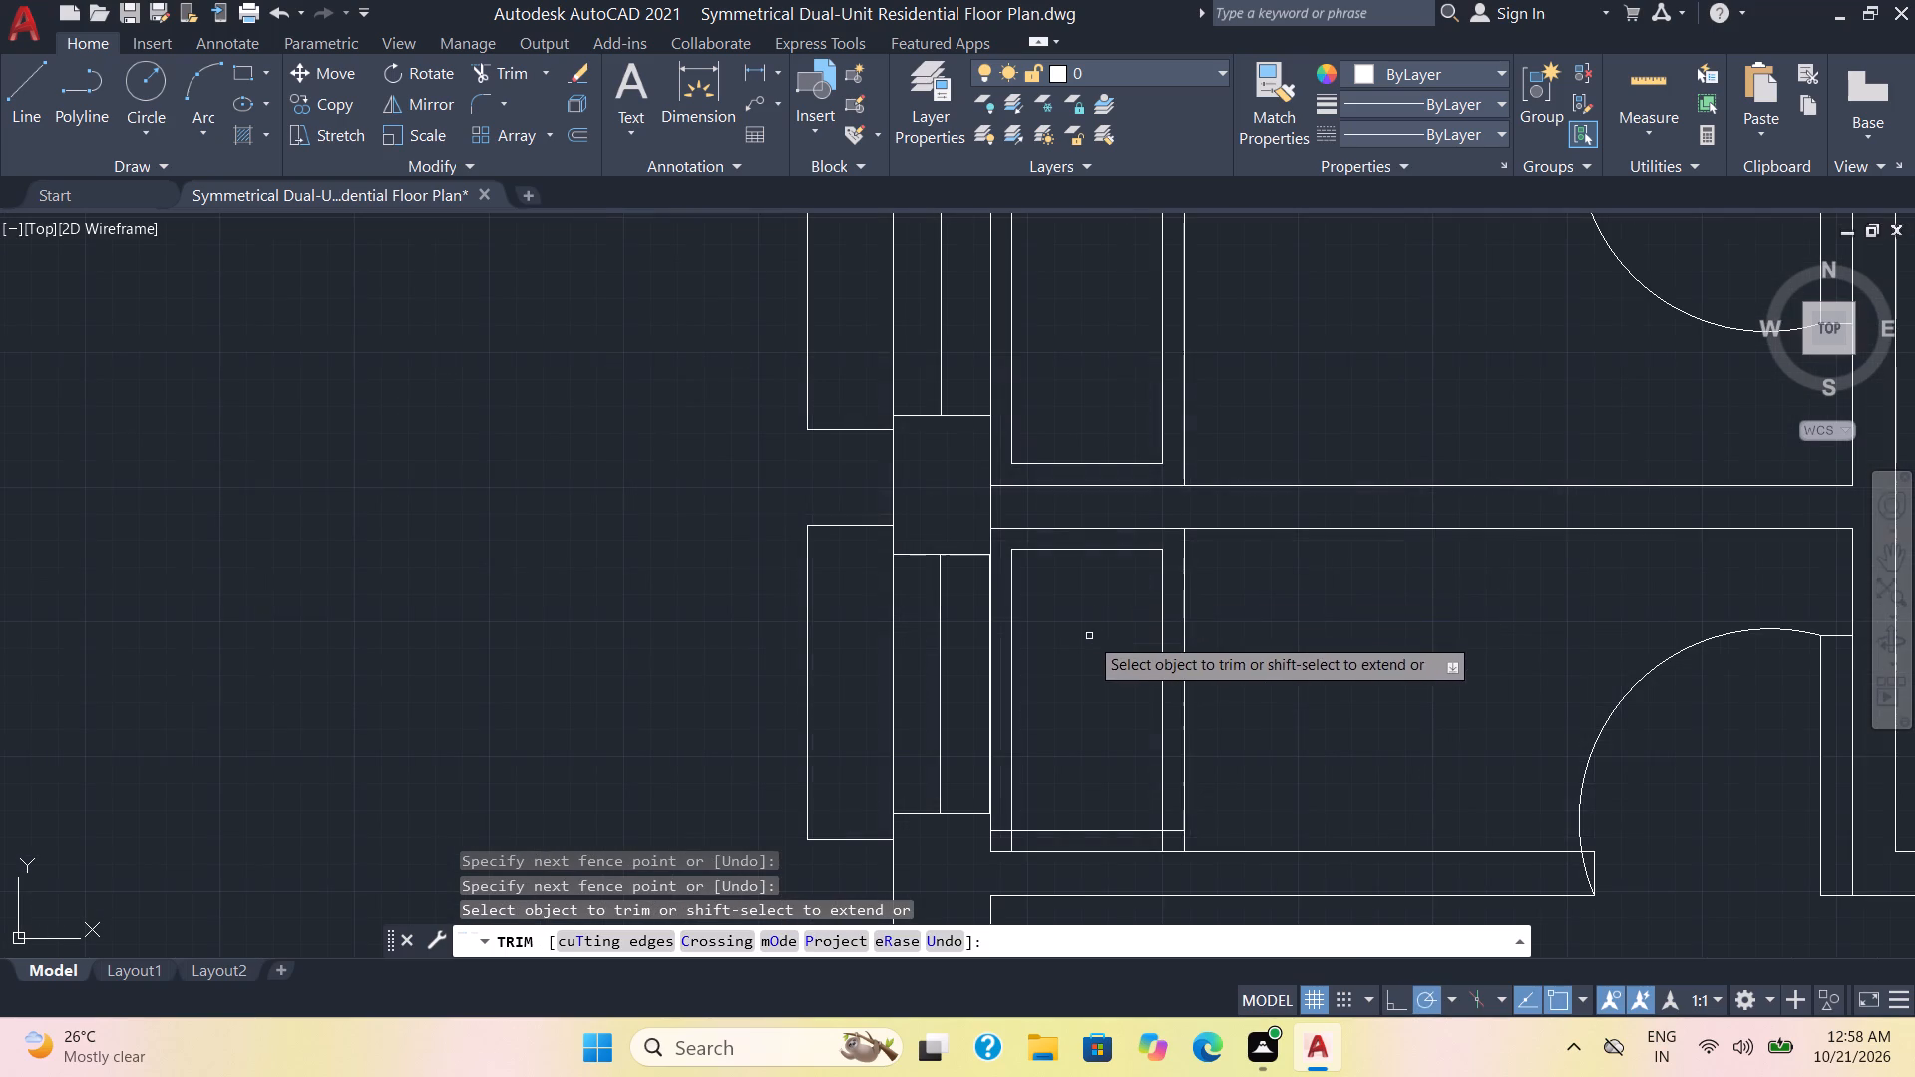
middle_click_drag(1089, 636, 1090, 548)
scroll(1077, 573, "up", 2)
middle_click_drag(1033, 749, 1131, 420)
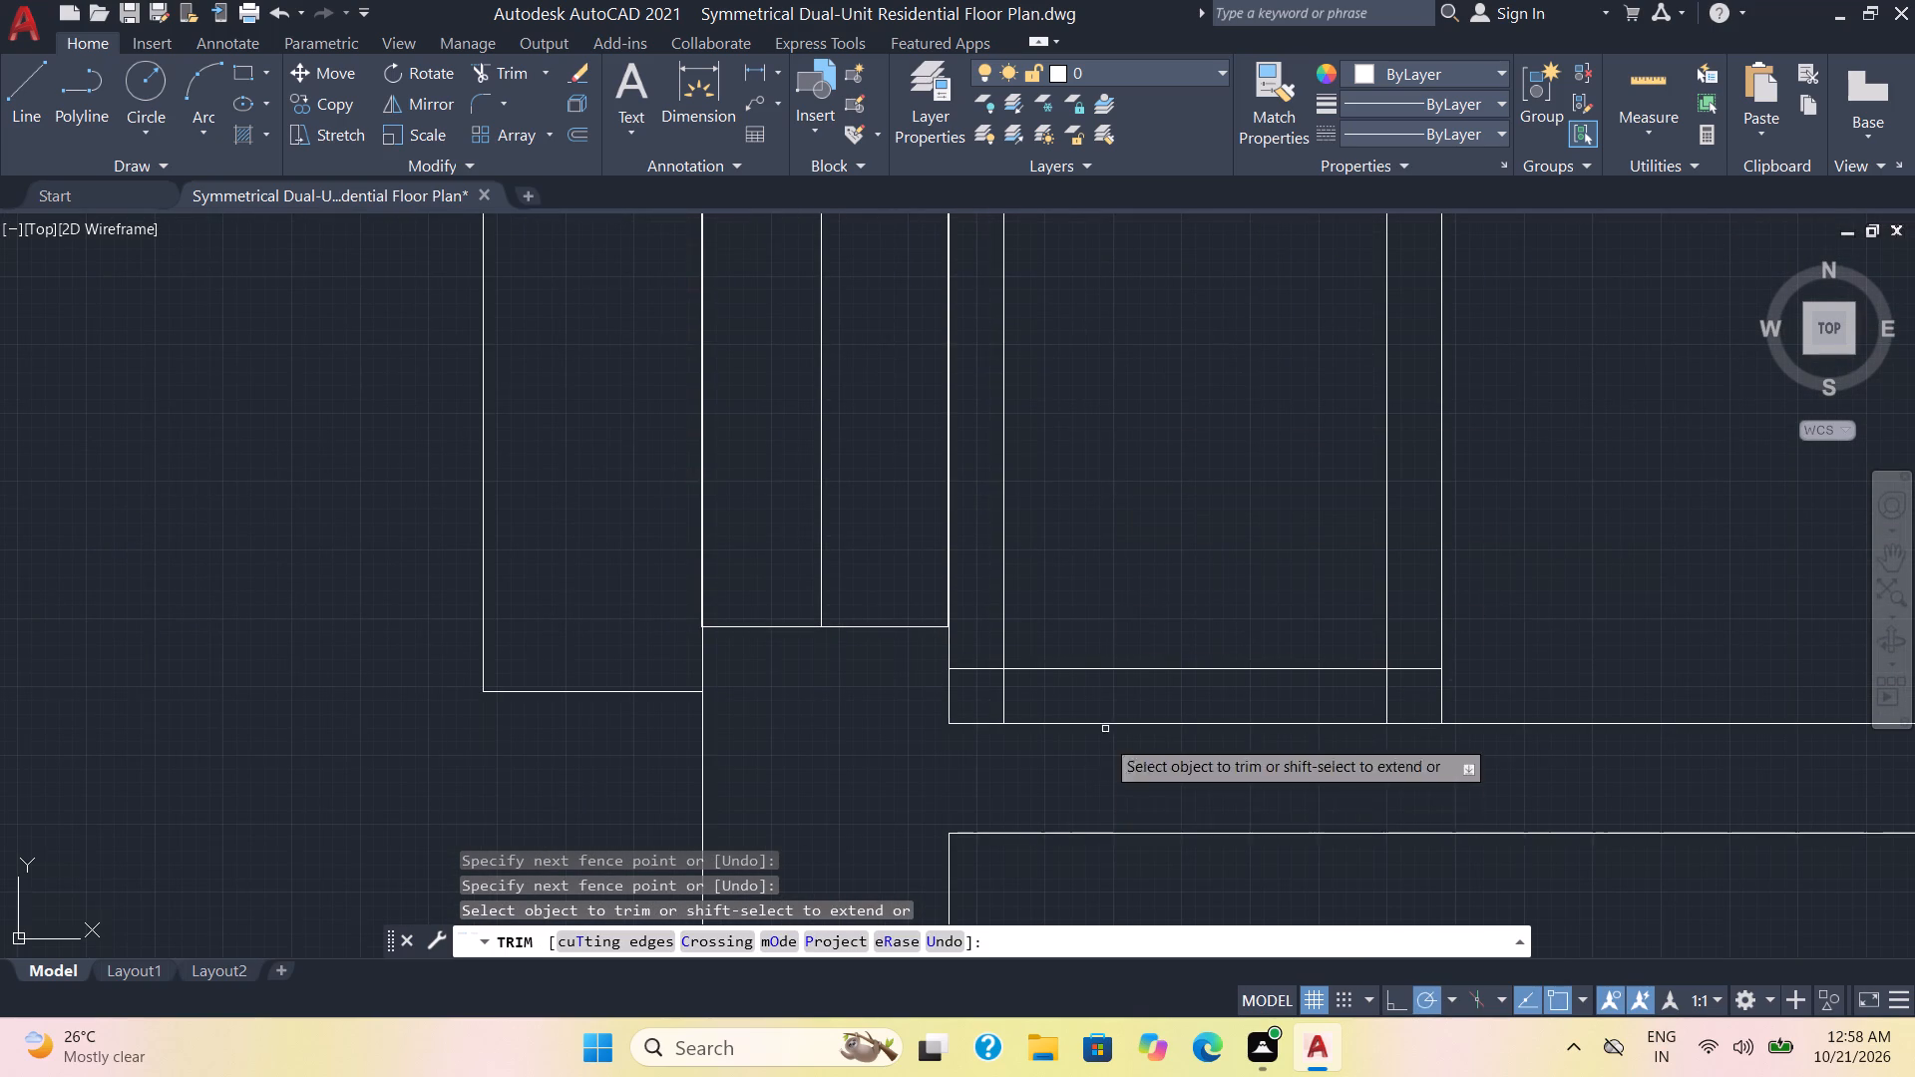
left_click_drag(1043, 700, 981, 679)
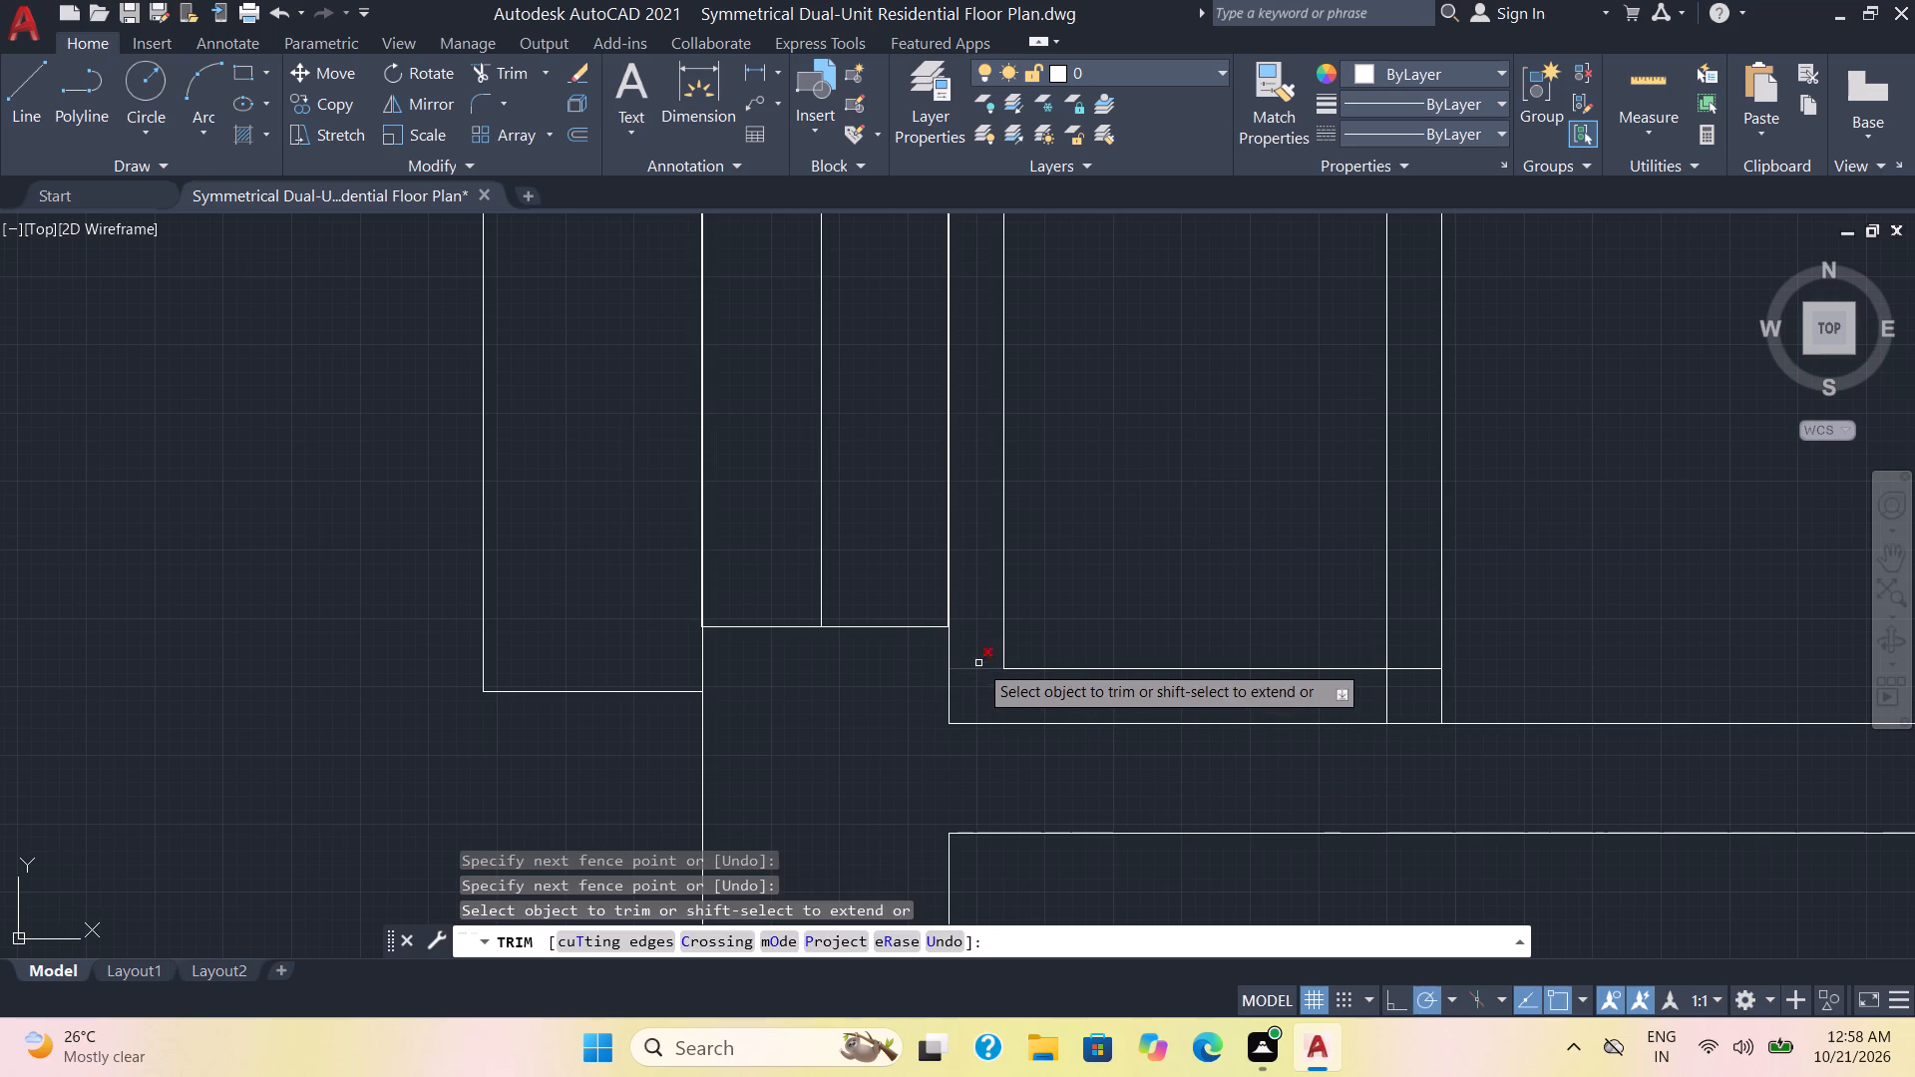
left_click(978, 663)
left_click_drag(978, 666, 979, 678)
left_click_drag(979, 678, 983, 650)
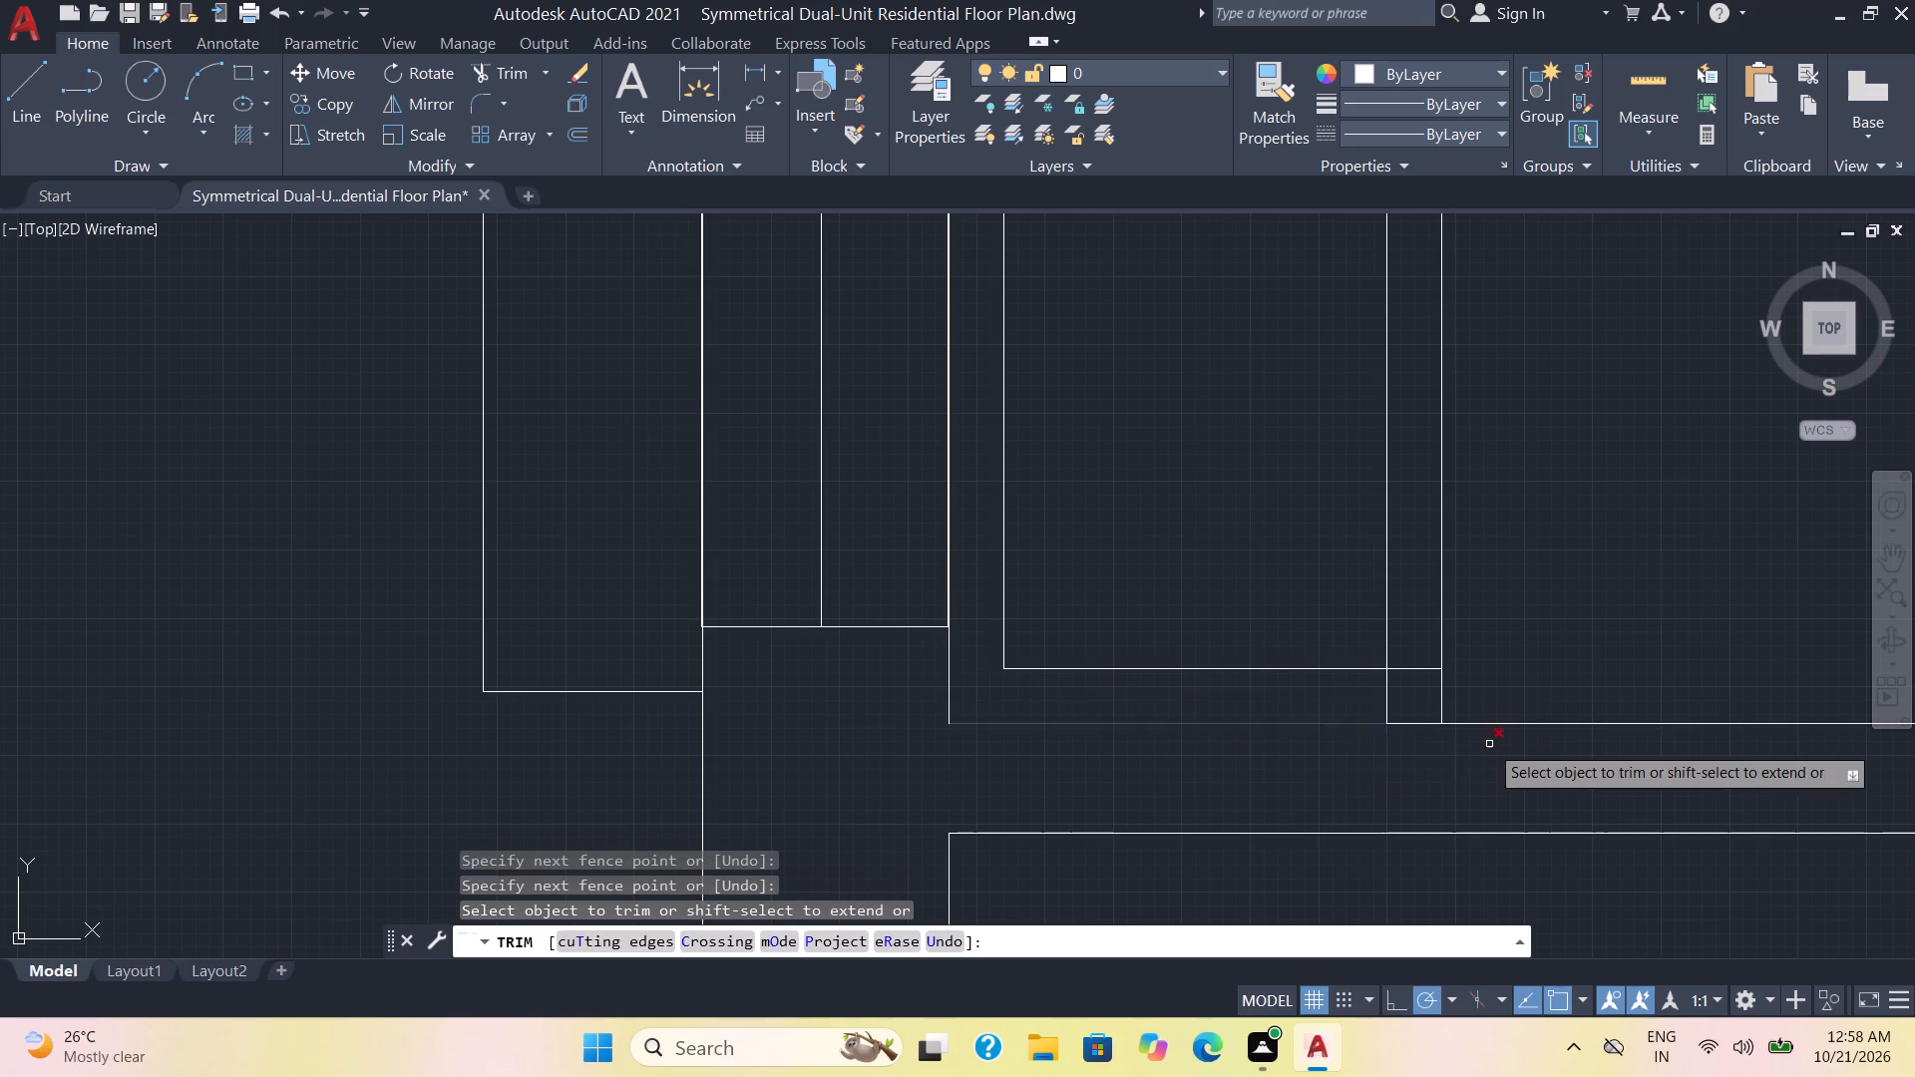
left_click_drag(1363, 699, 1426, 646)
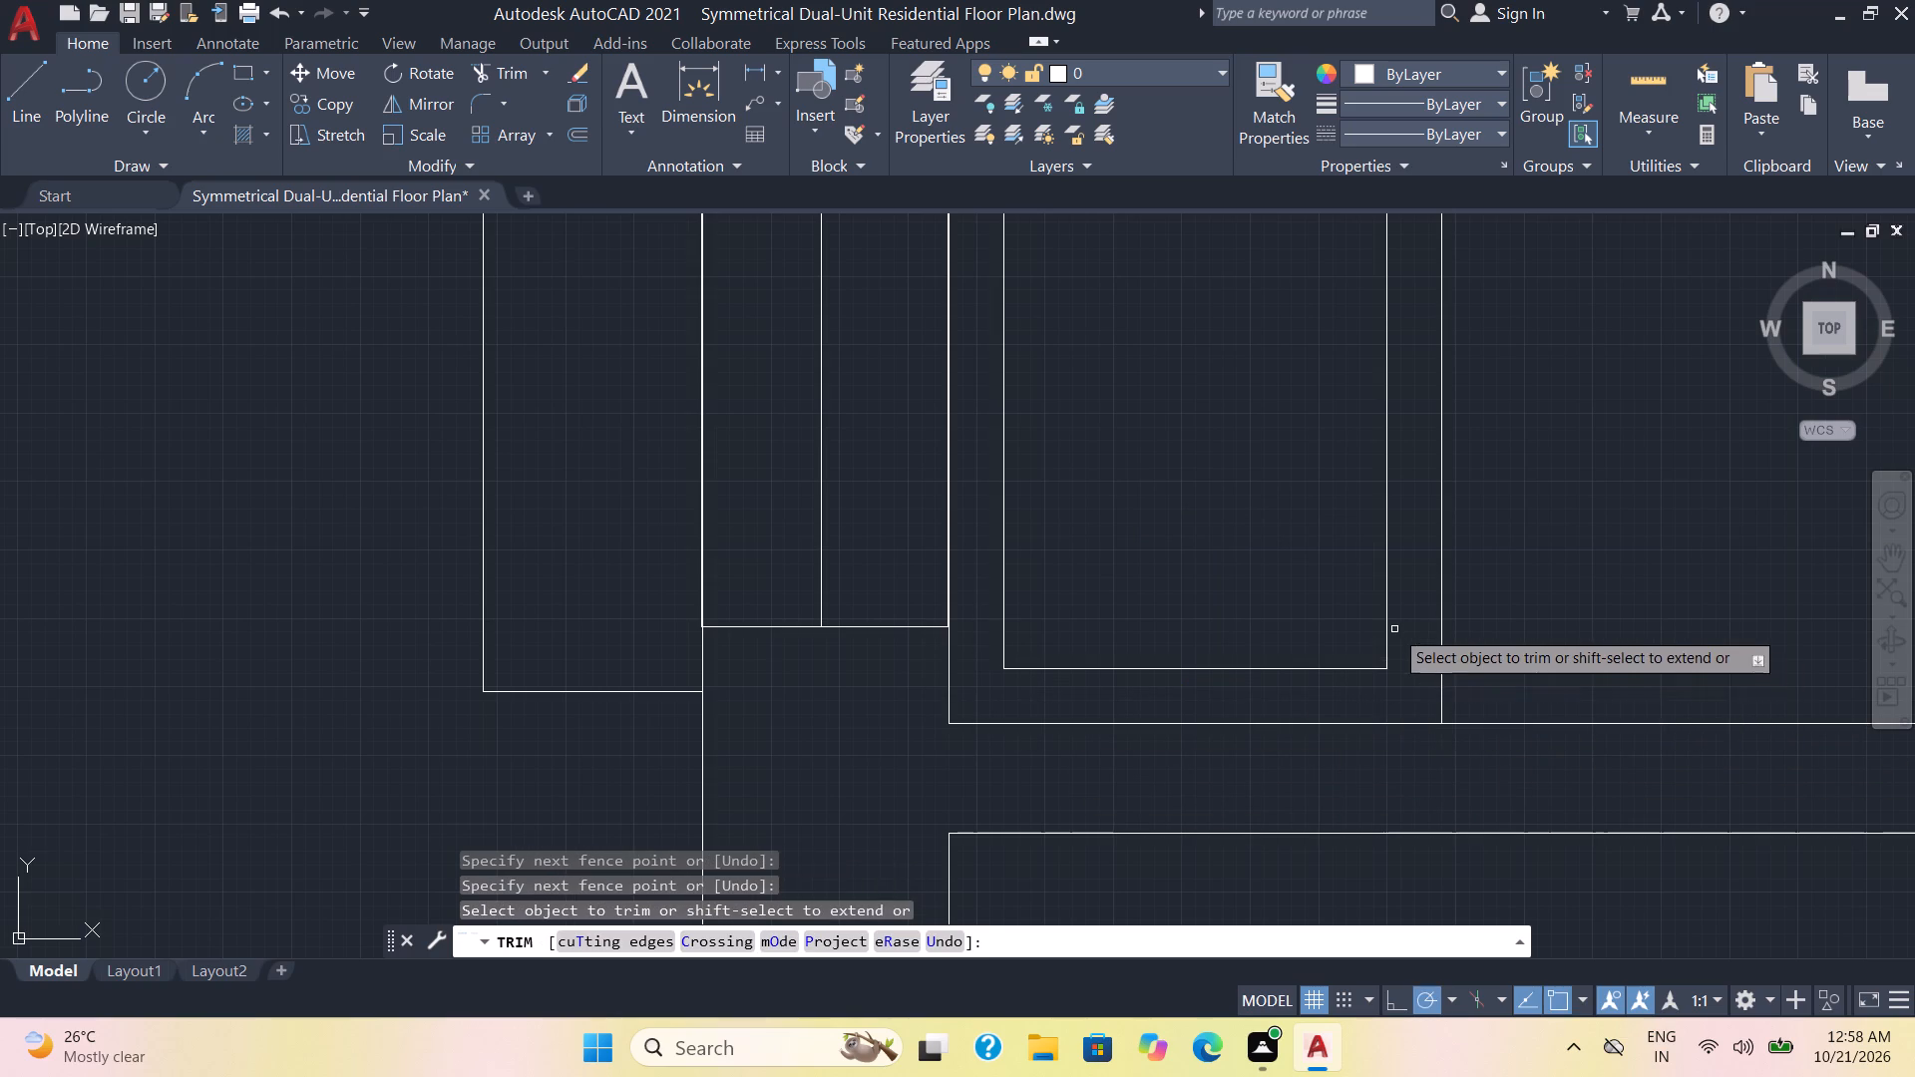
Trim the overshooting line ends at the top two corners of the upper room's inner rectangle.
scroll(1274, 523, "down", 2)
middle_click_drag(1250, 465, 1174, 798)
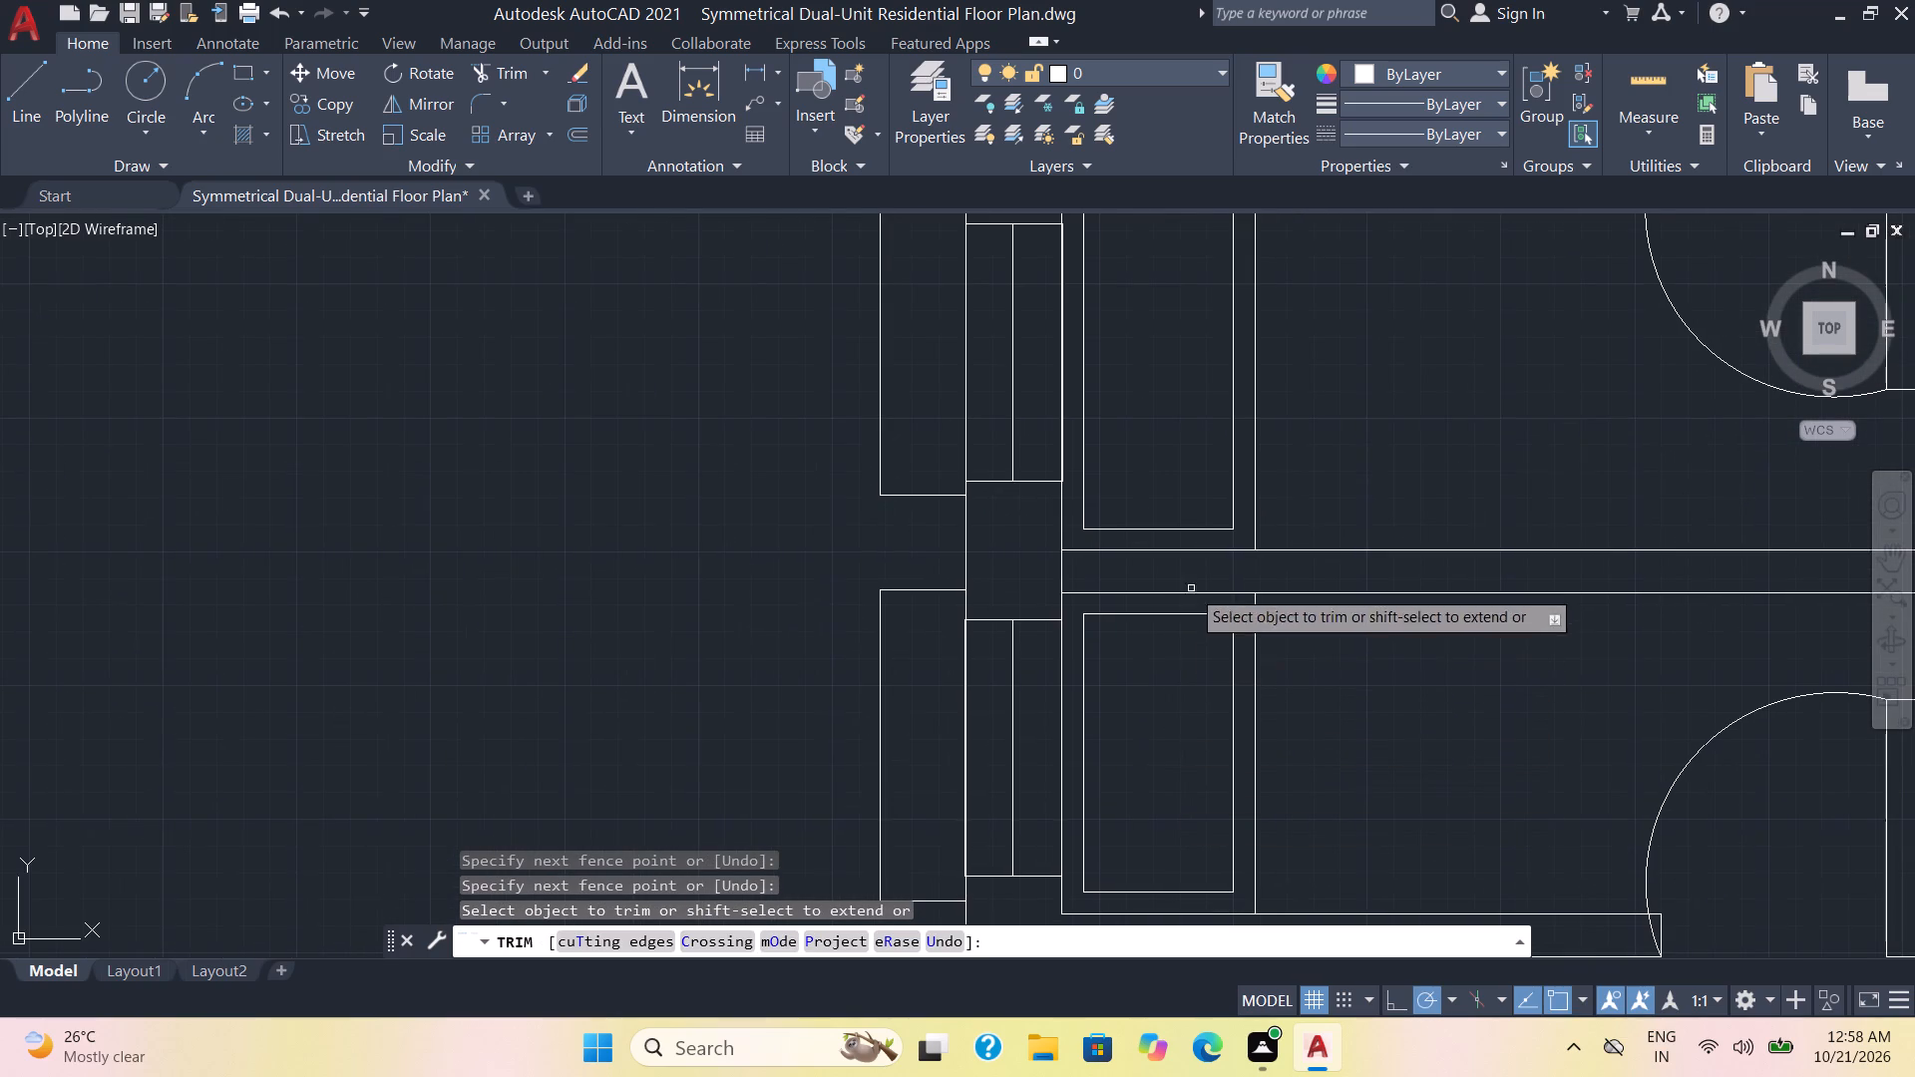
middle_click_drag(1200, 361, 1206, 667)
left_click_drag(1233, 492, 1250, 516)
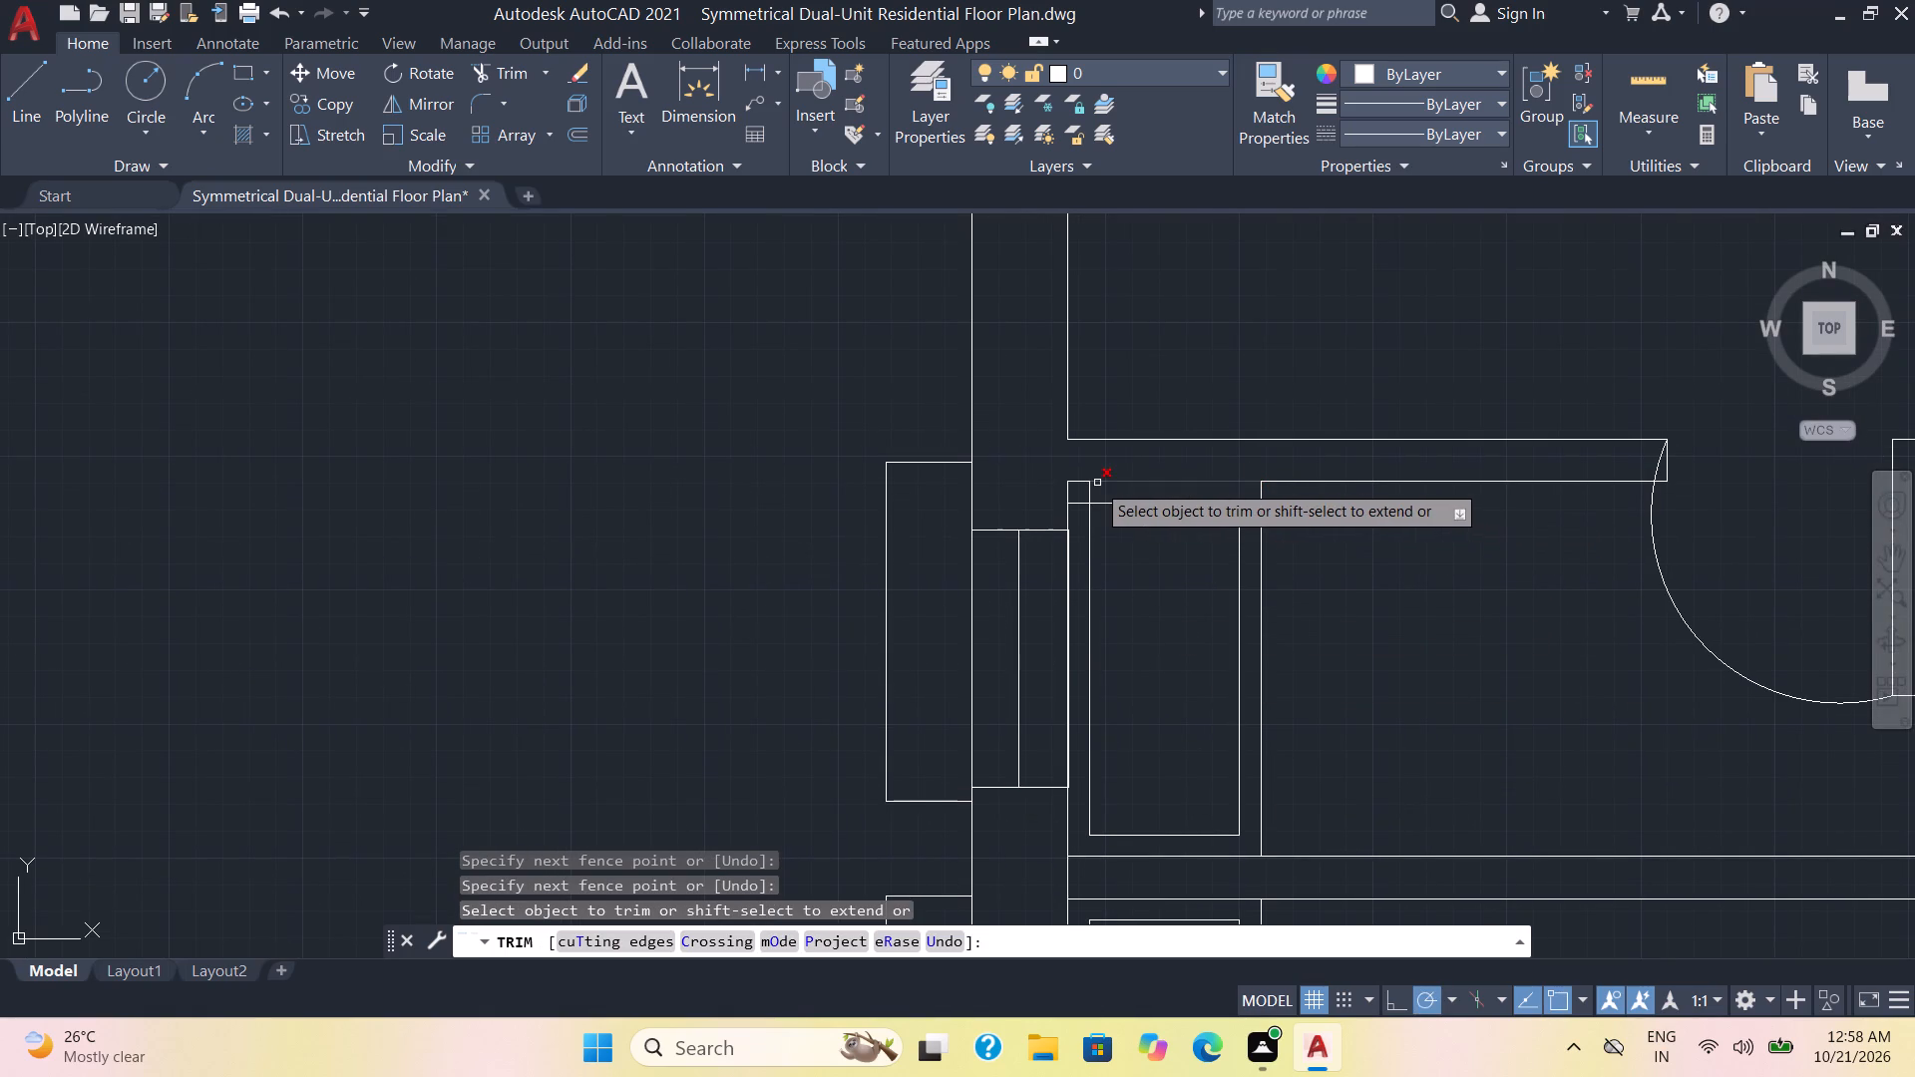
left_click_drag(1095, 493, 1080, 518)
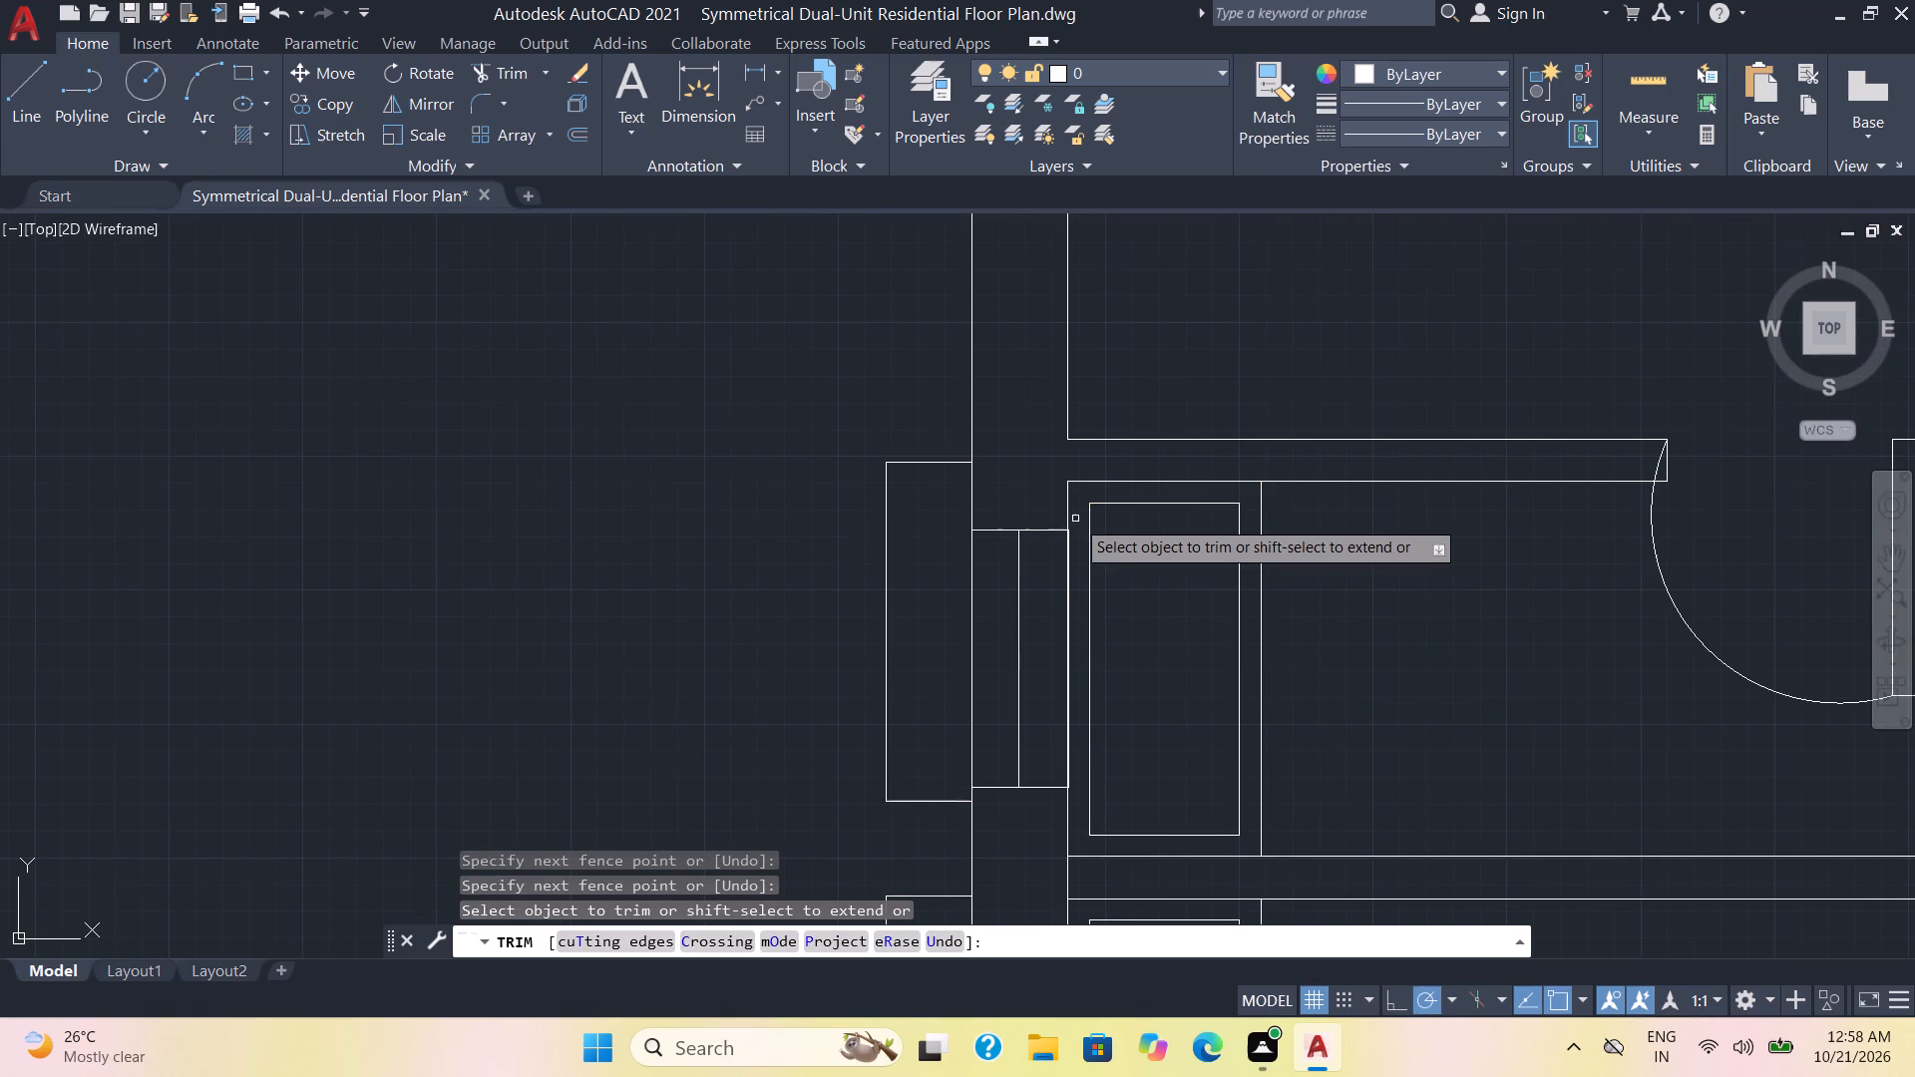
key("Escape")
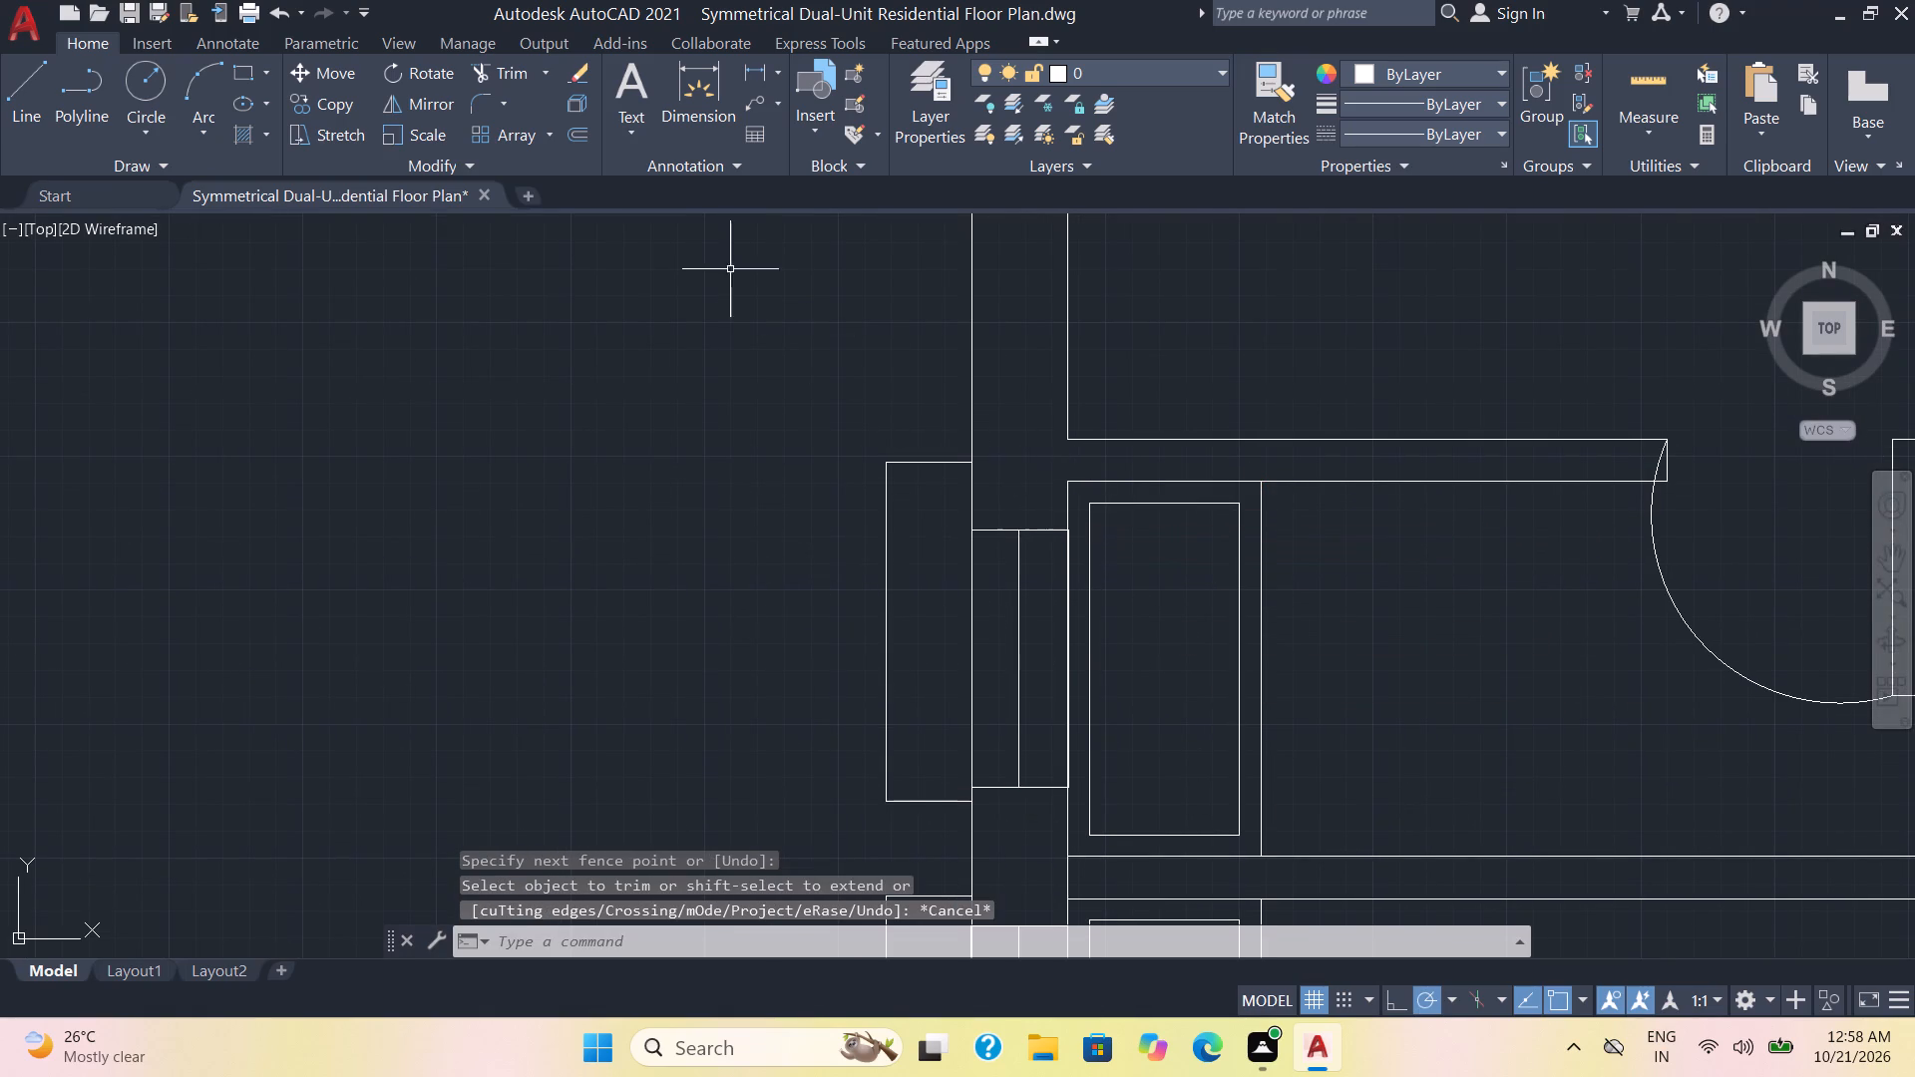
Fillet the top two corners of the upper small room's inner rectangle in the left unit with a 3" radius.
left_click(502, 103)
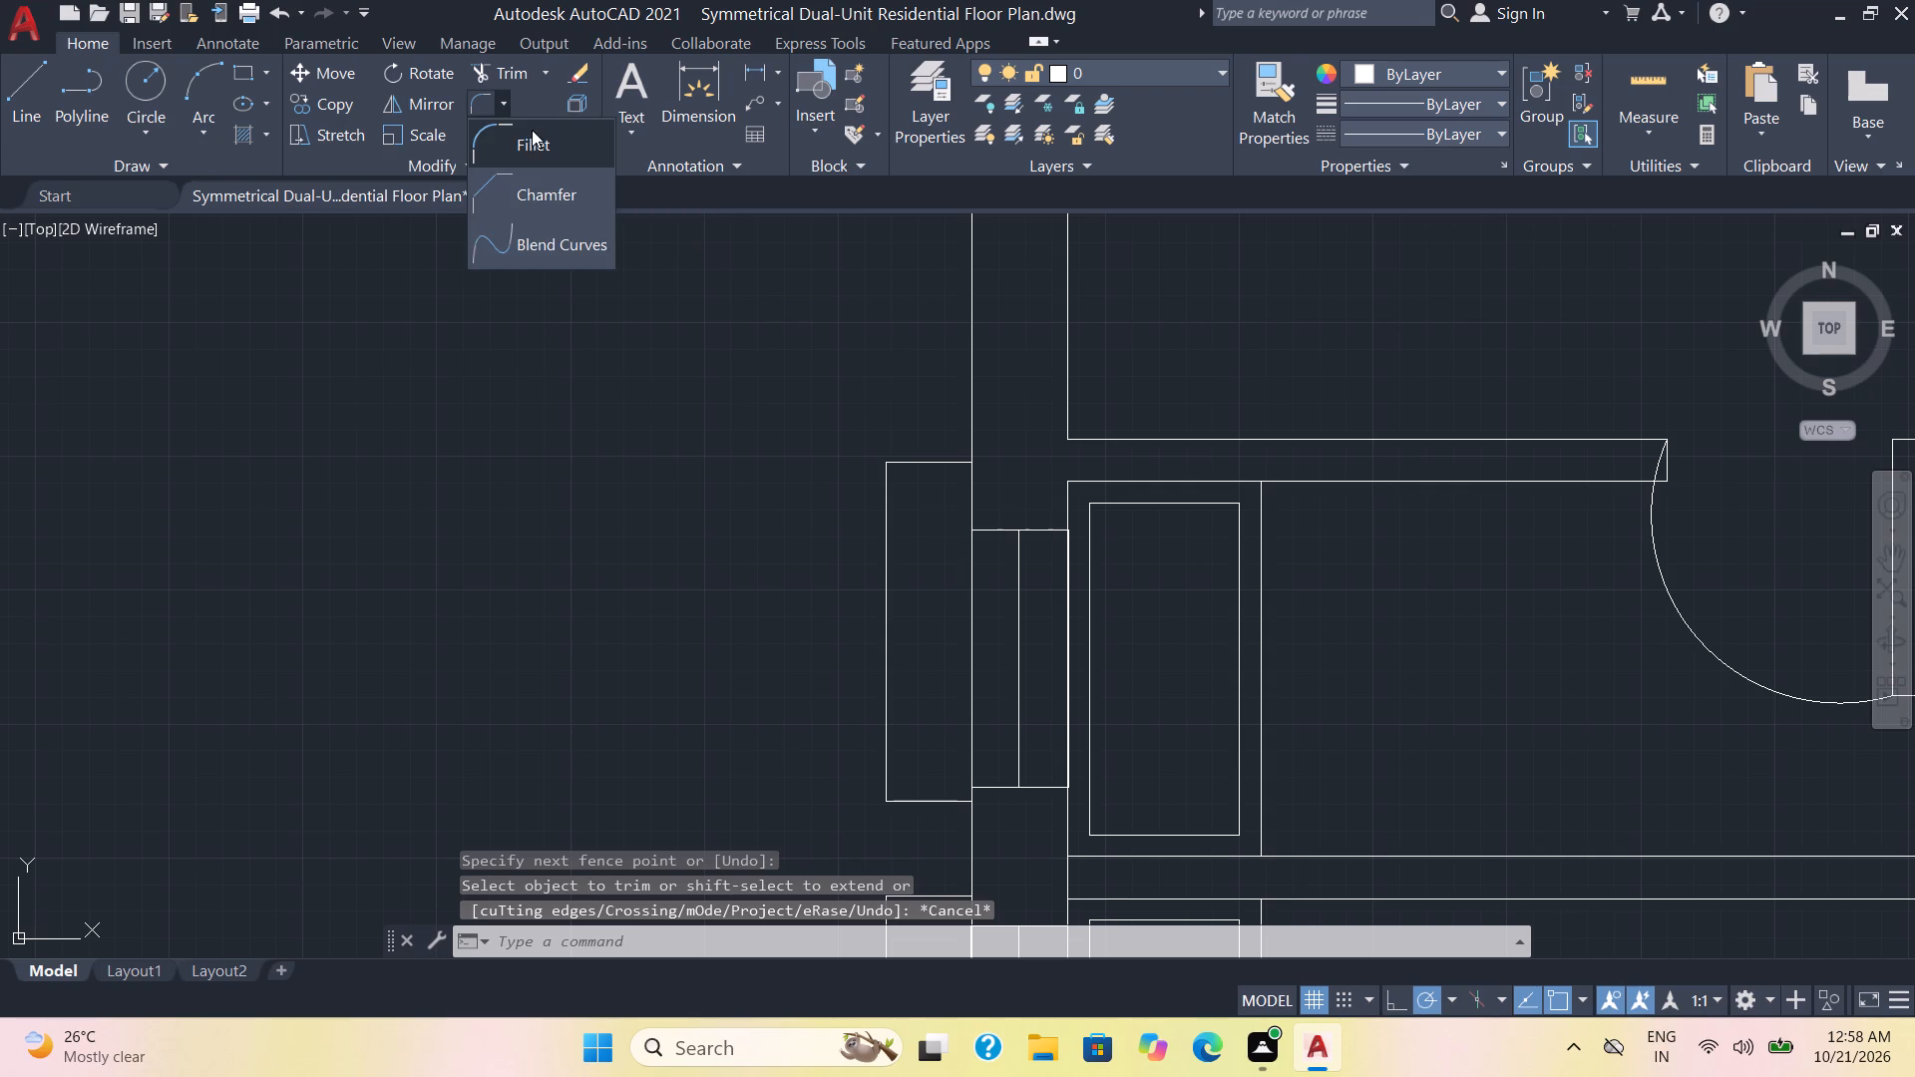
left_click(532, 140)
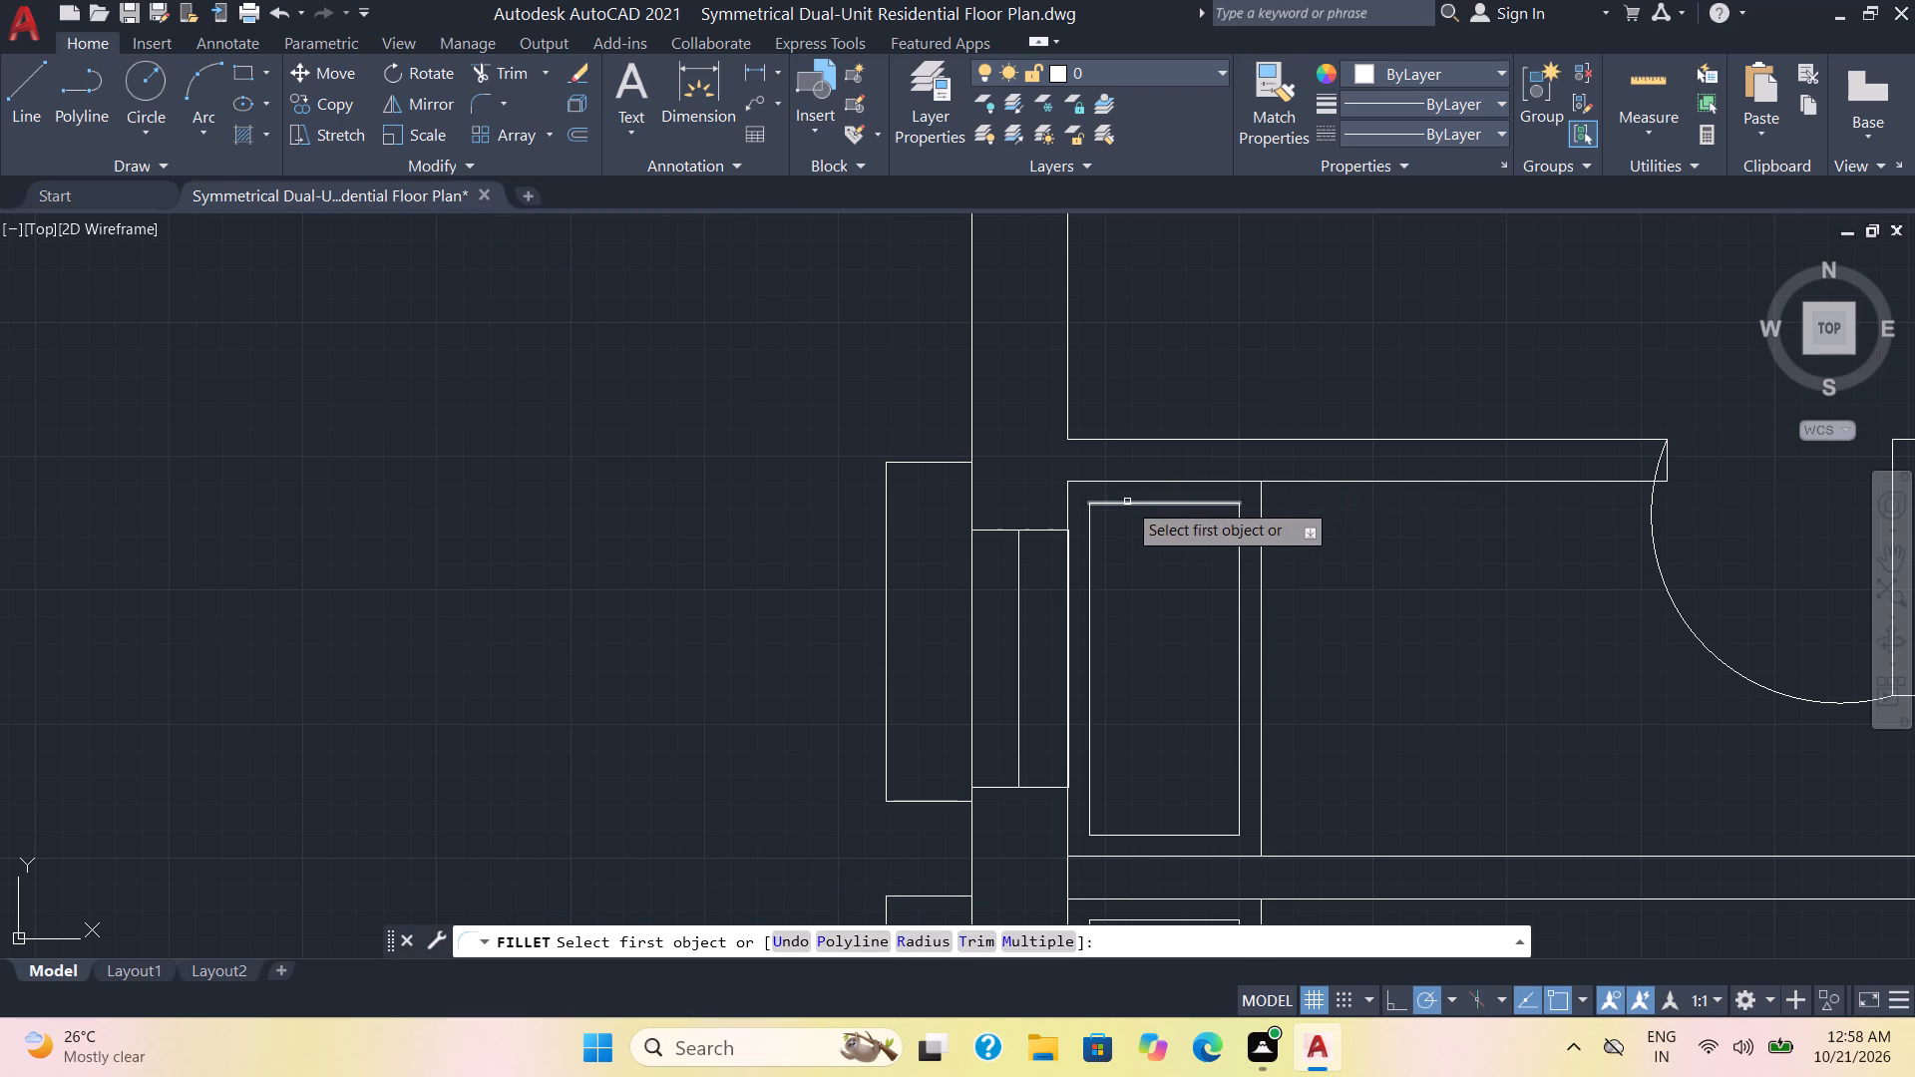
left_click(1127, 502)
key("space")
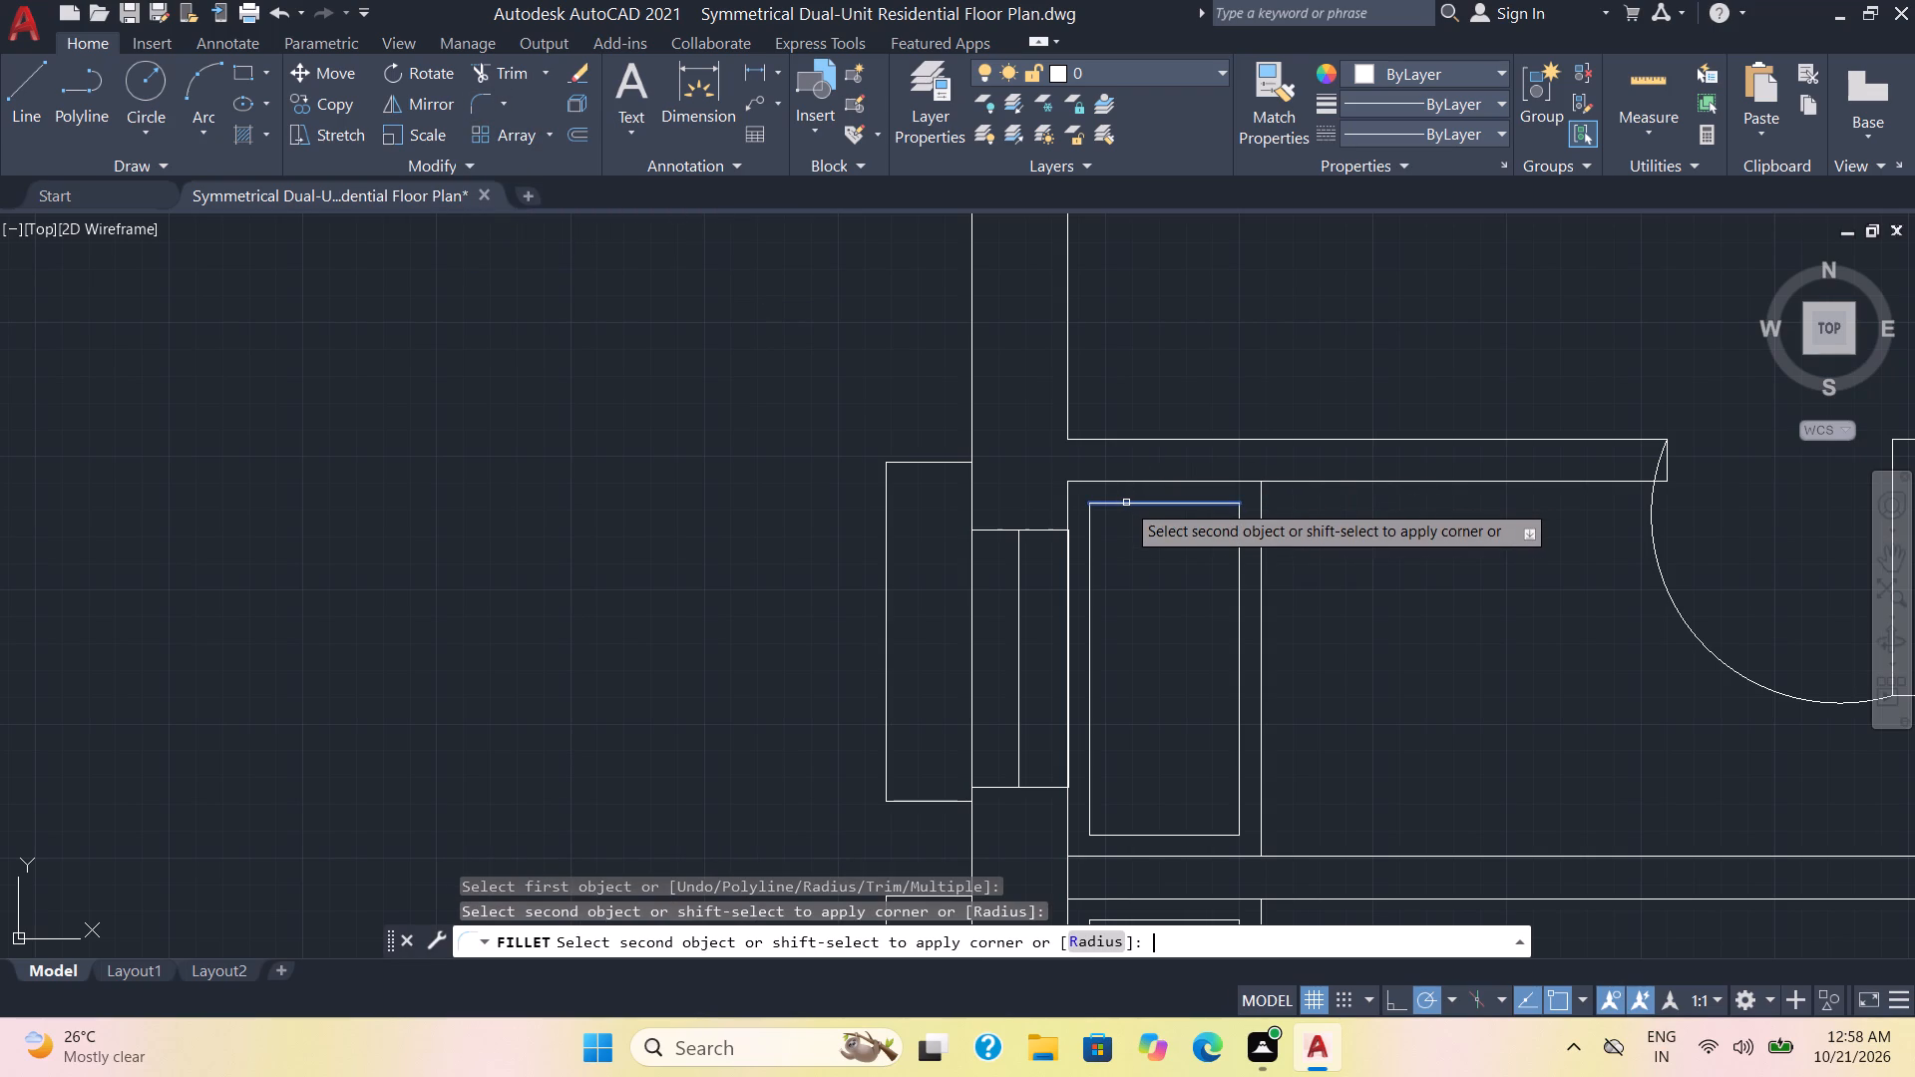
left_click(1090, 559)
key("space")
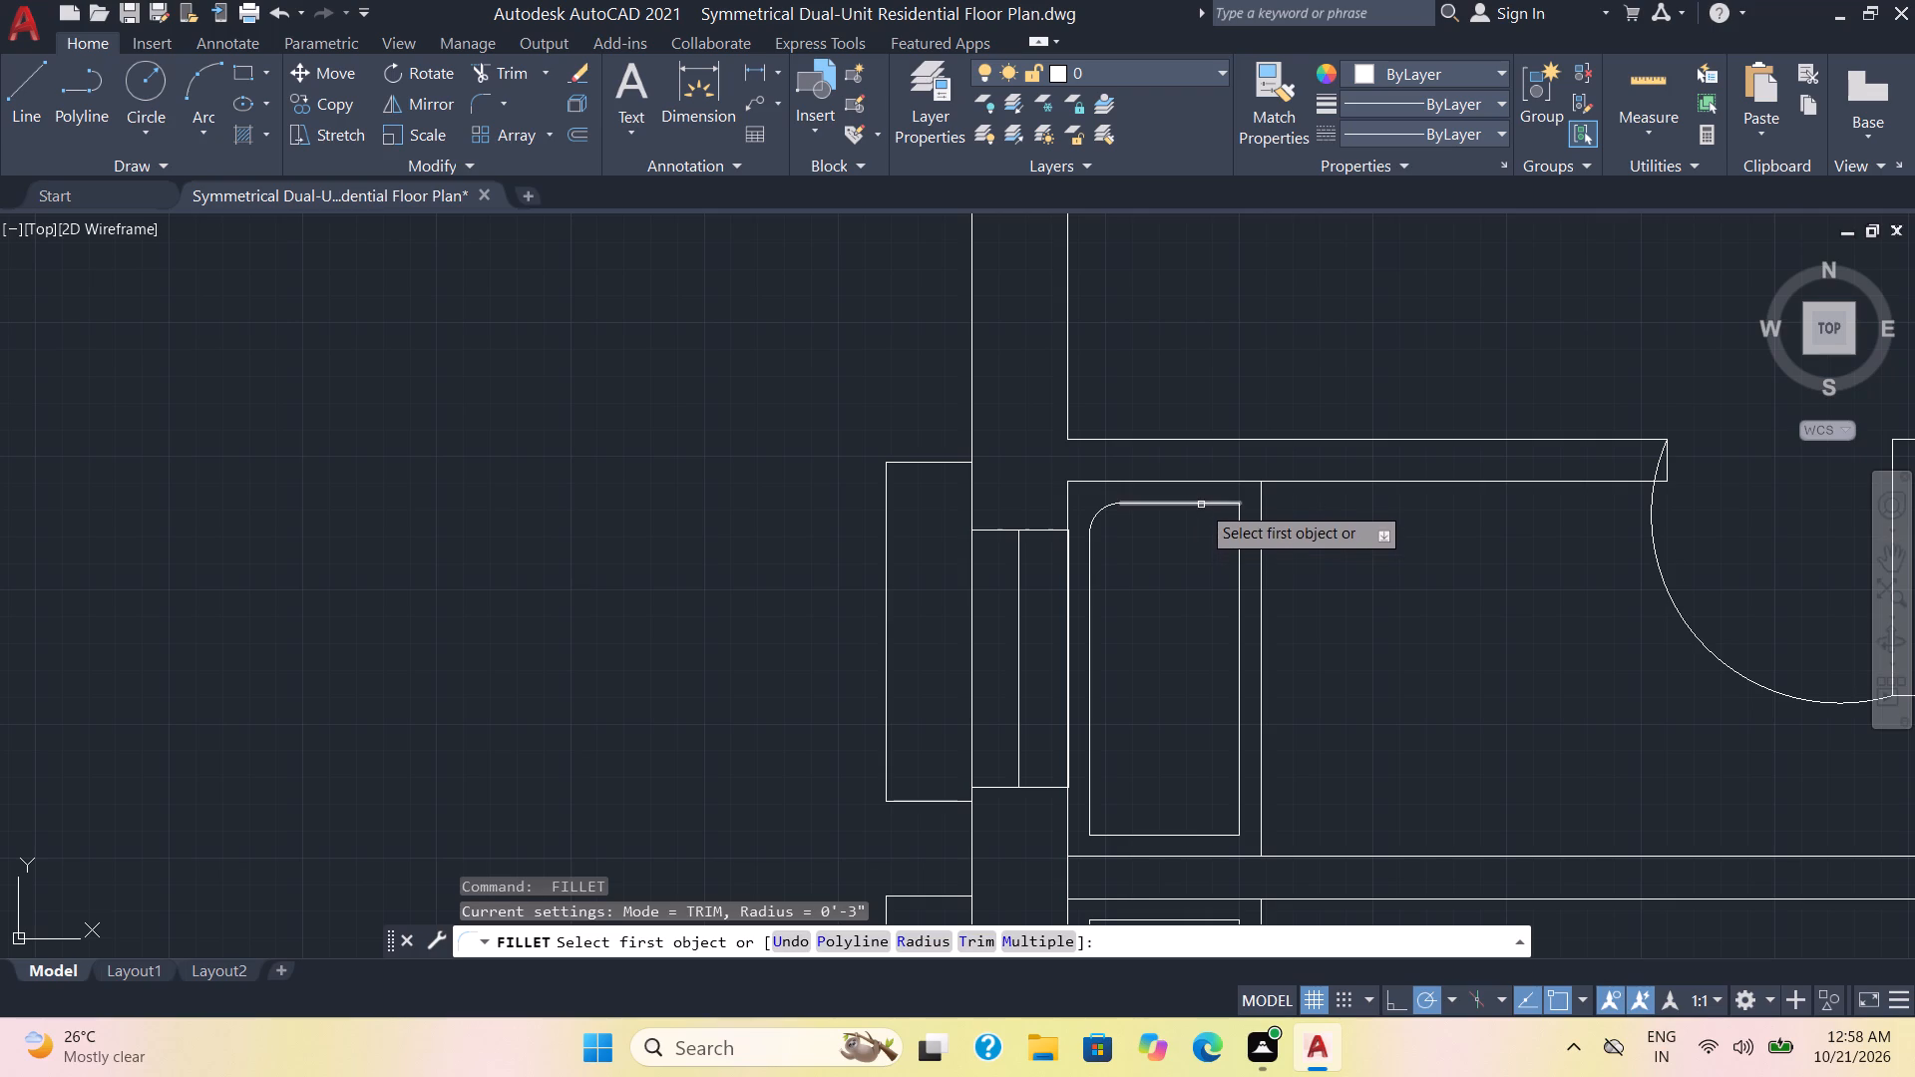
left_click(1201, 505)
left_click(1238, 559)
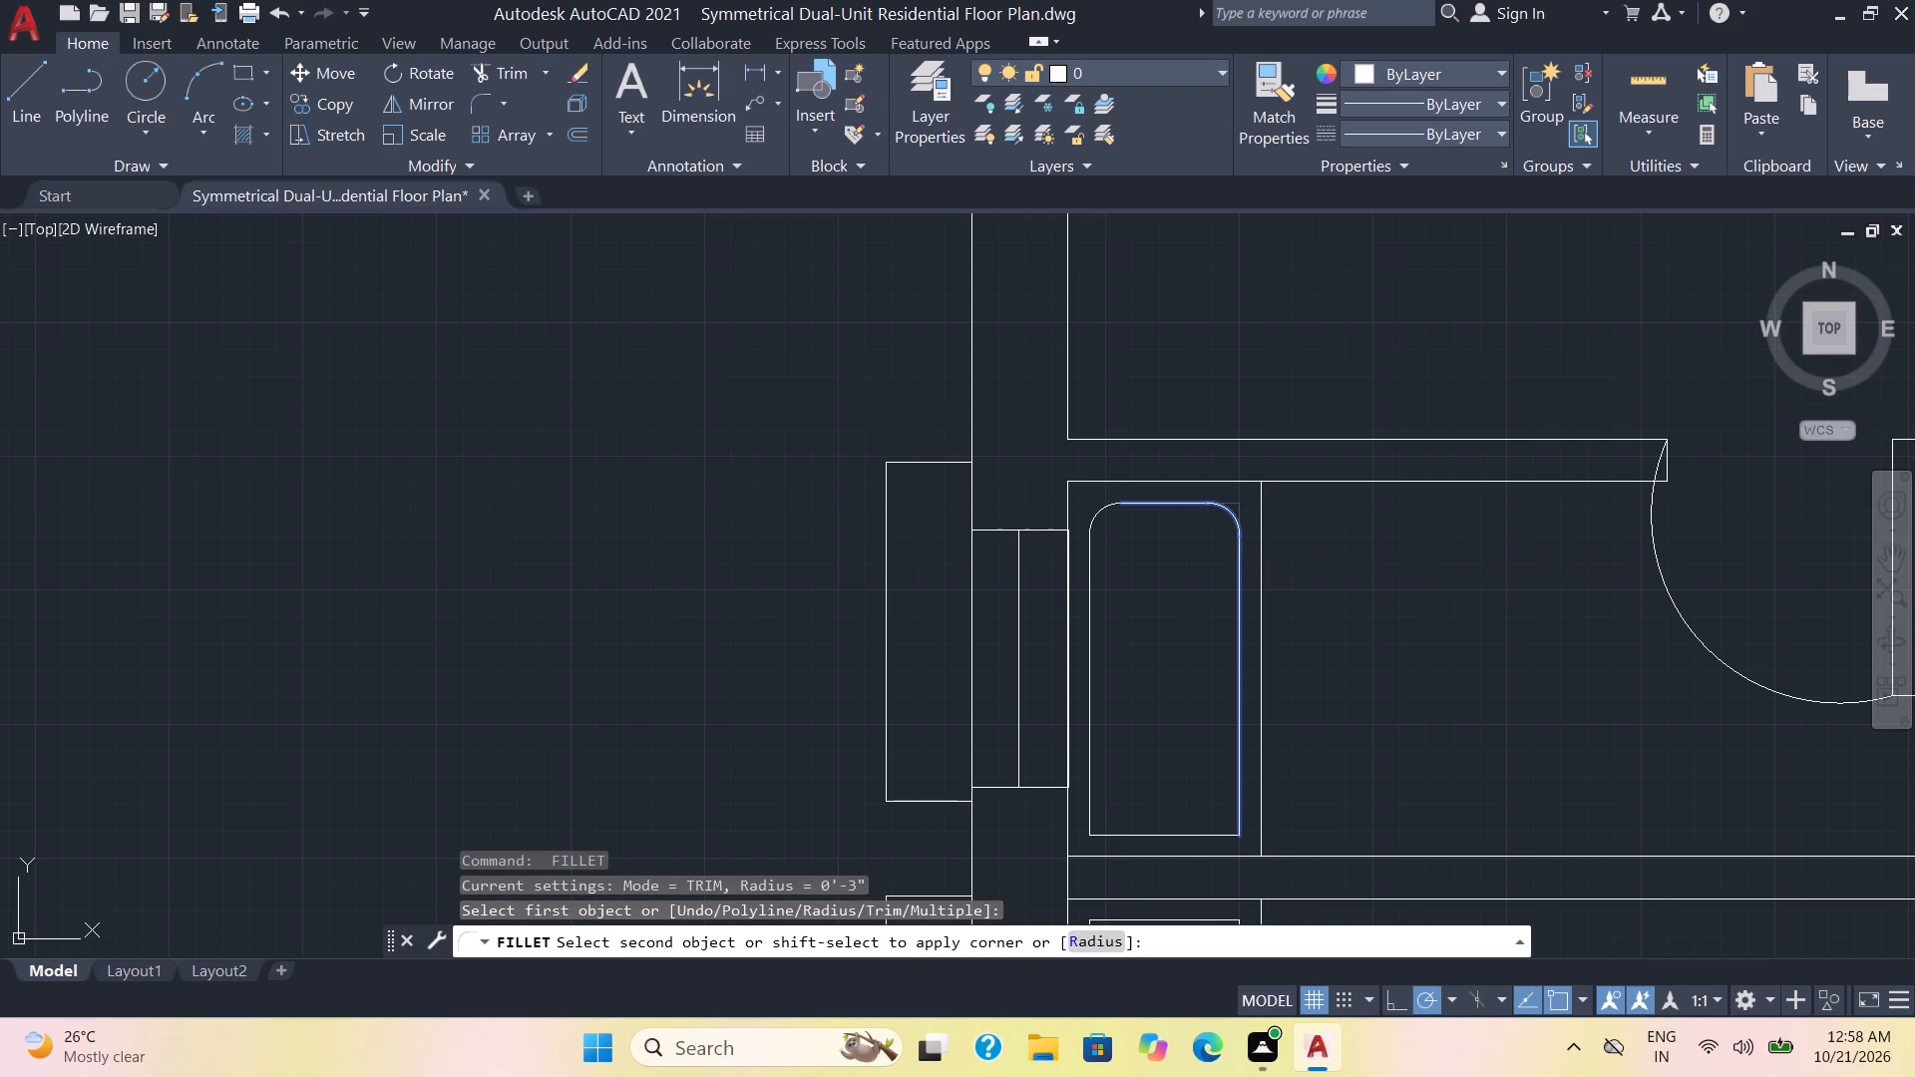
Fillet the bottom two corners of the lower small room's inner rectangle with a 3" radius.
scroll(1230, 582, "down", 3)
scroll(1303, 628, "down", 1)
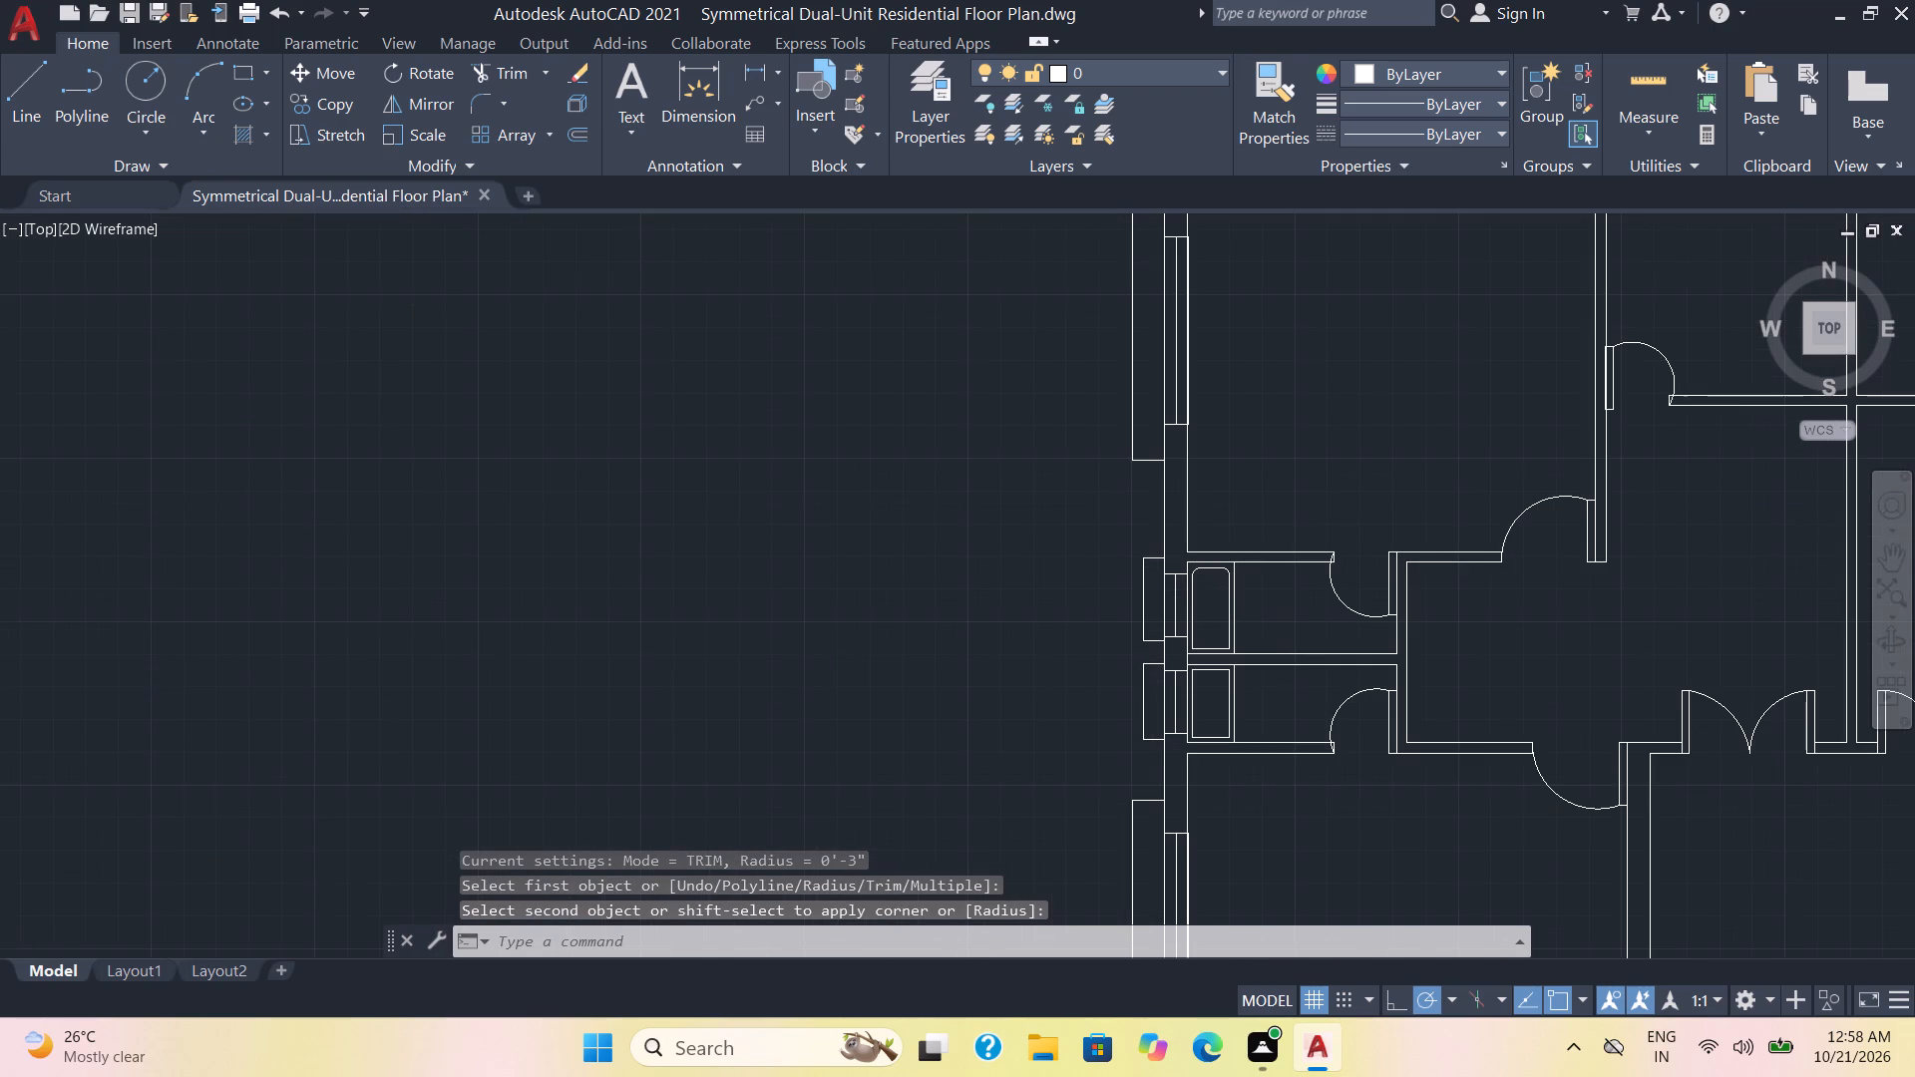
scroll(1303, 630, "down", 1)
middle_click_drag(1304, 633, 1142, 577)
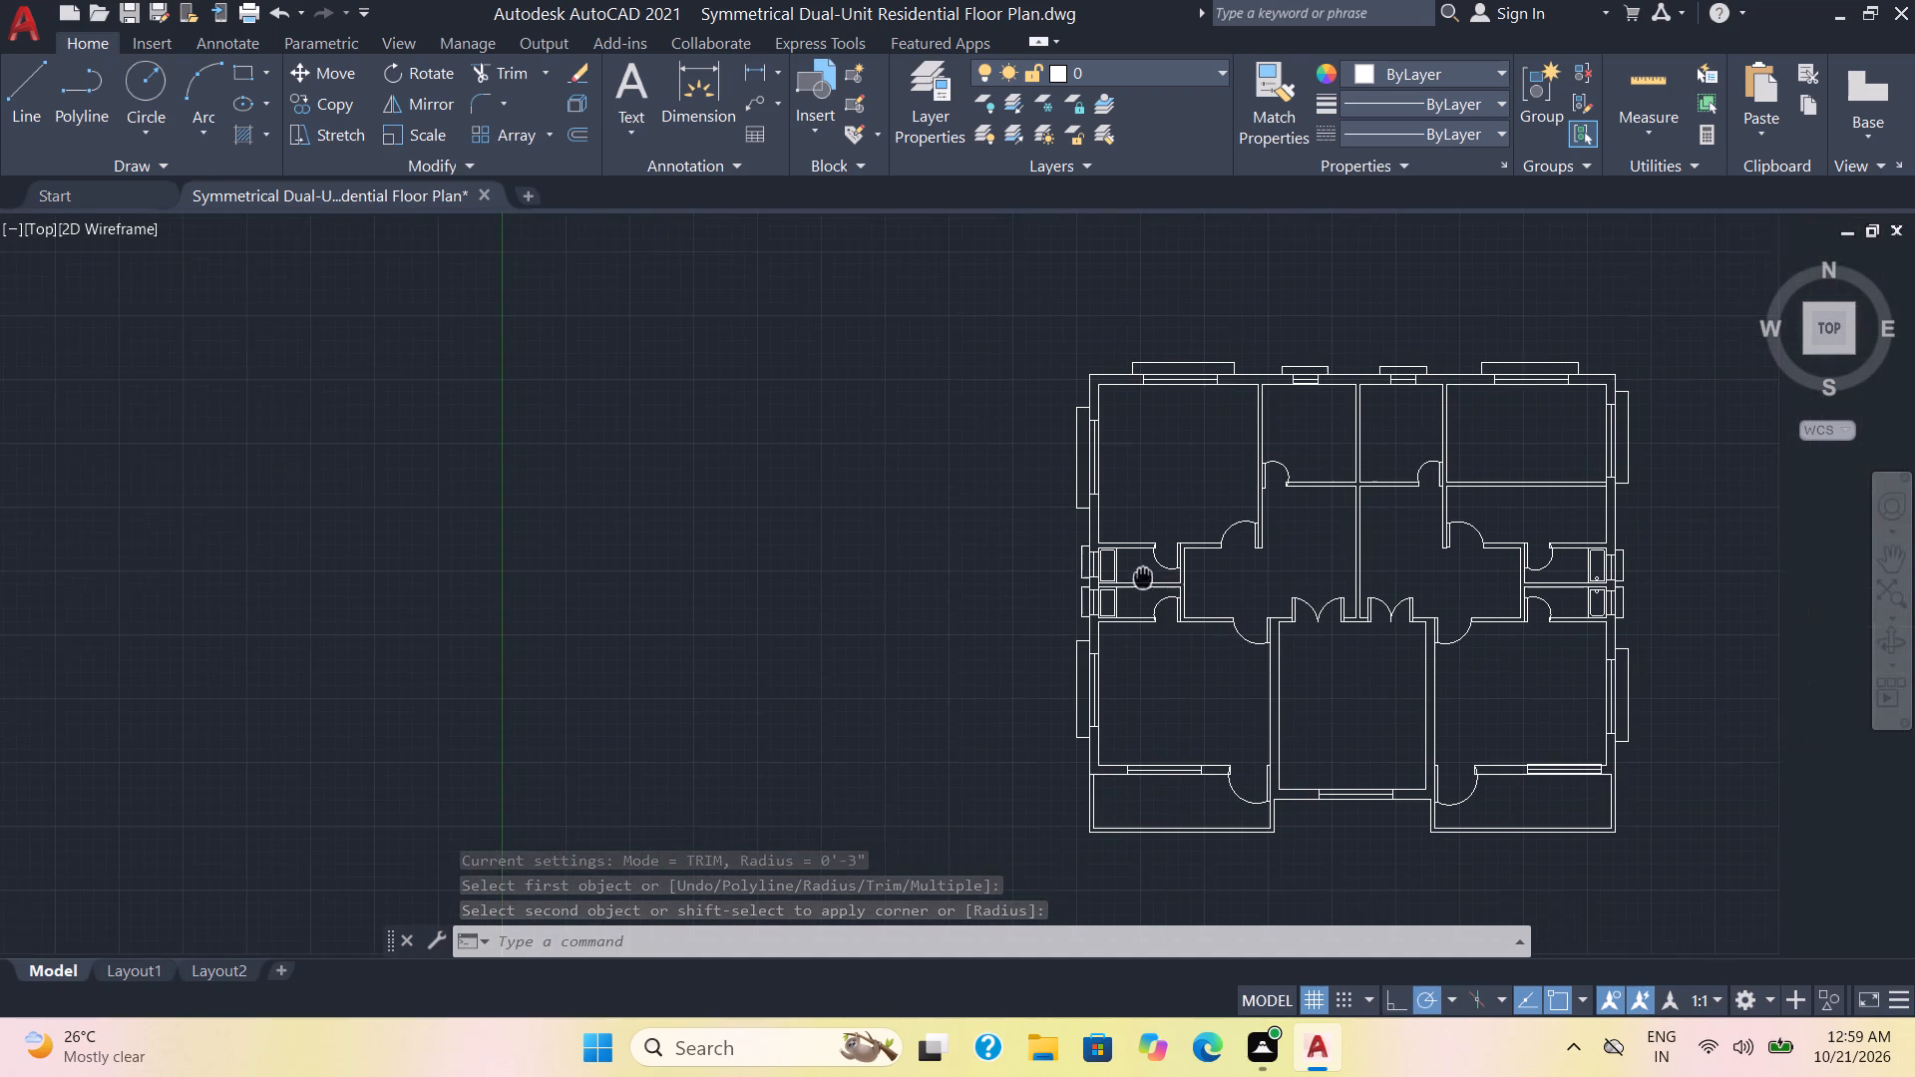
scroll(1132, 573, "up", 3)
key("space")
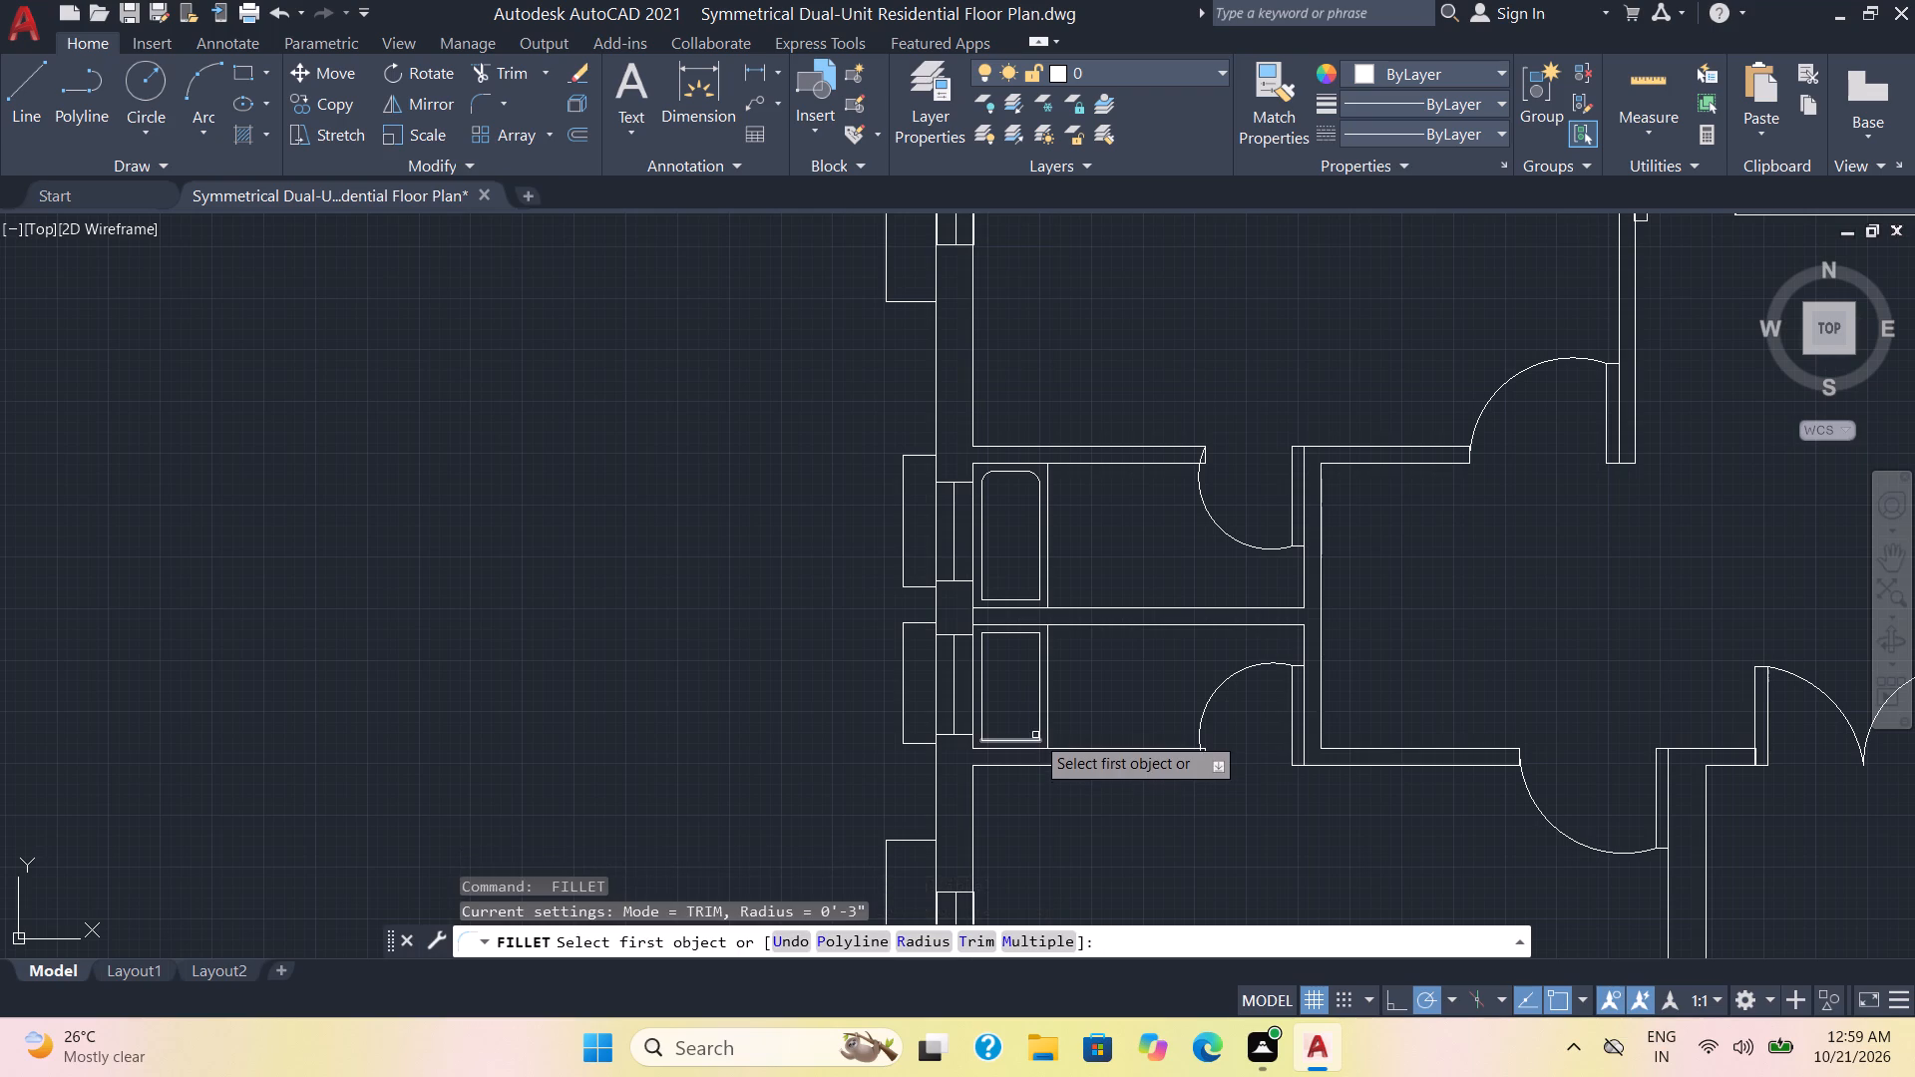
left_click(1039, 728)
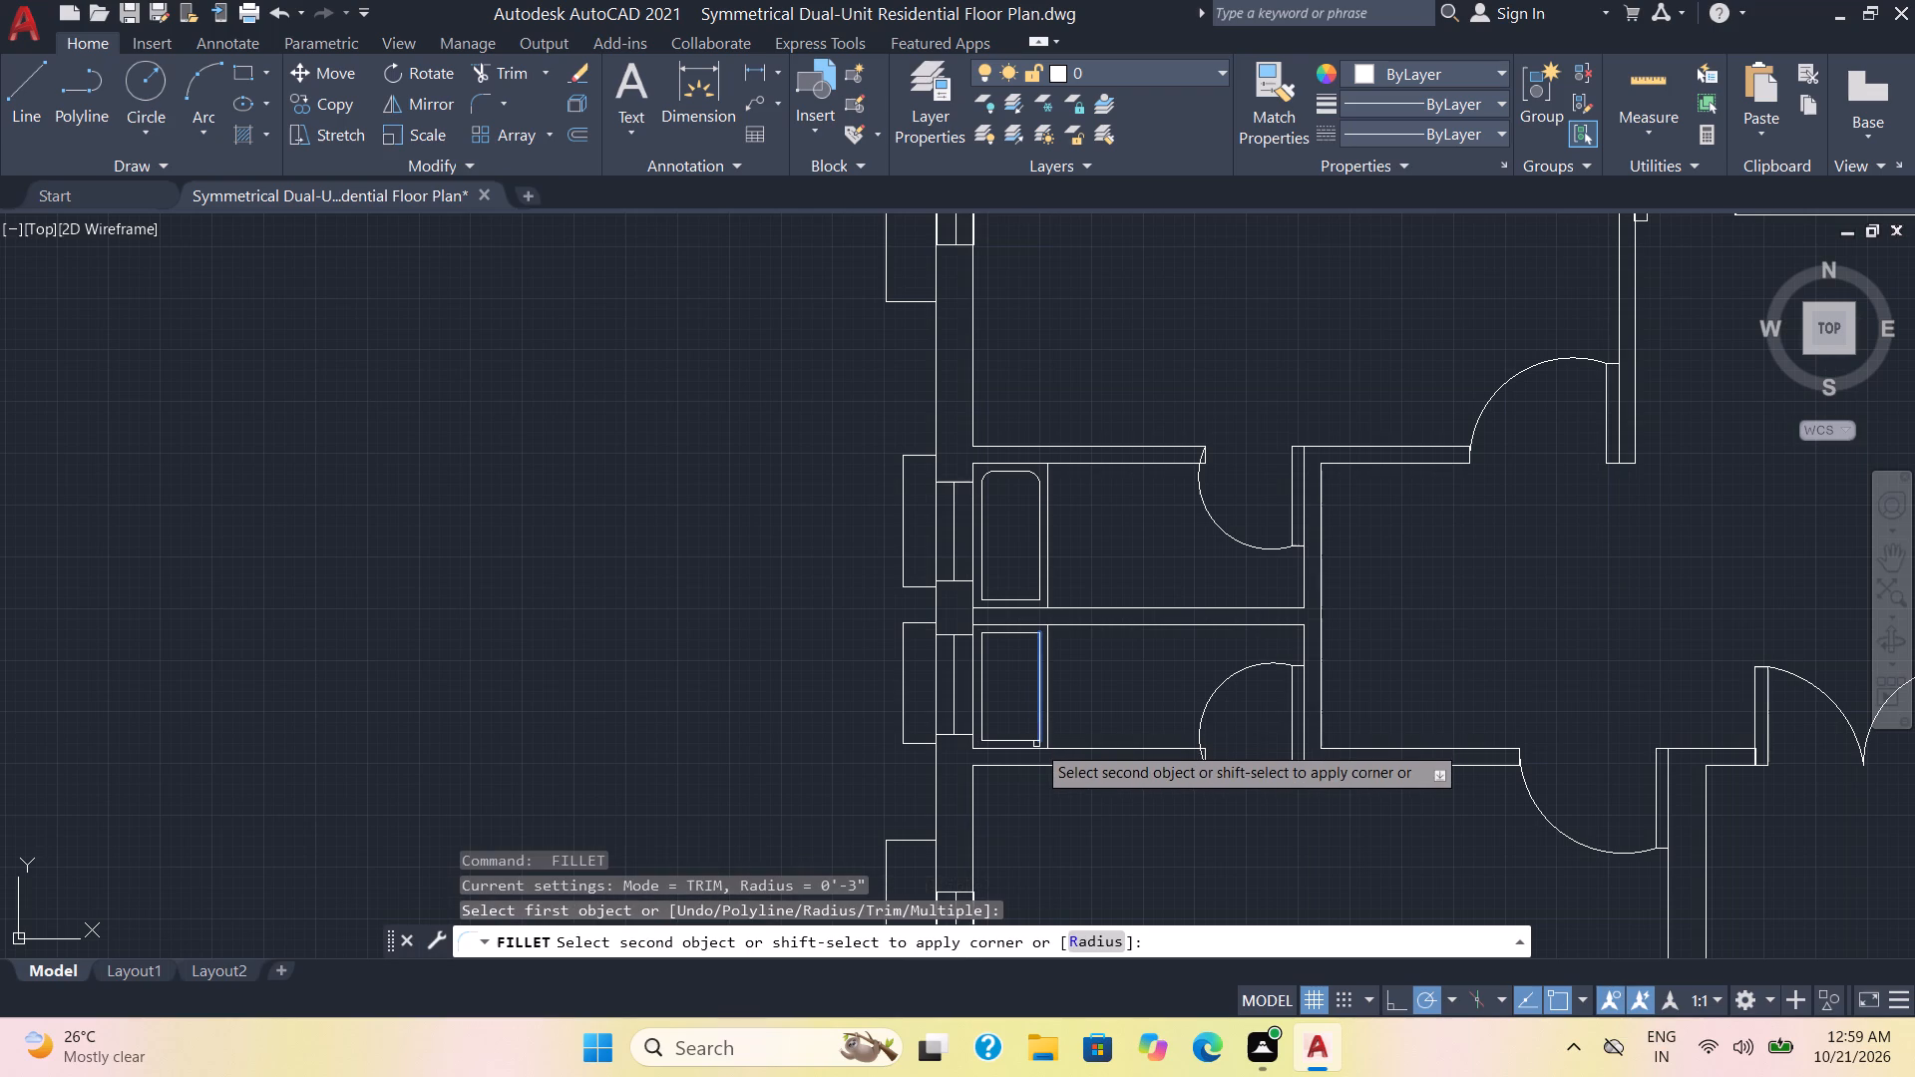
left_click(1028, 742)
key("space")
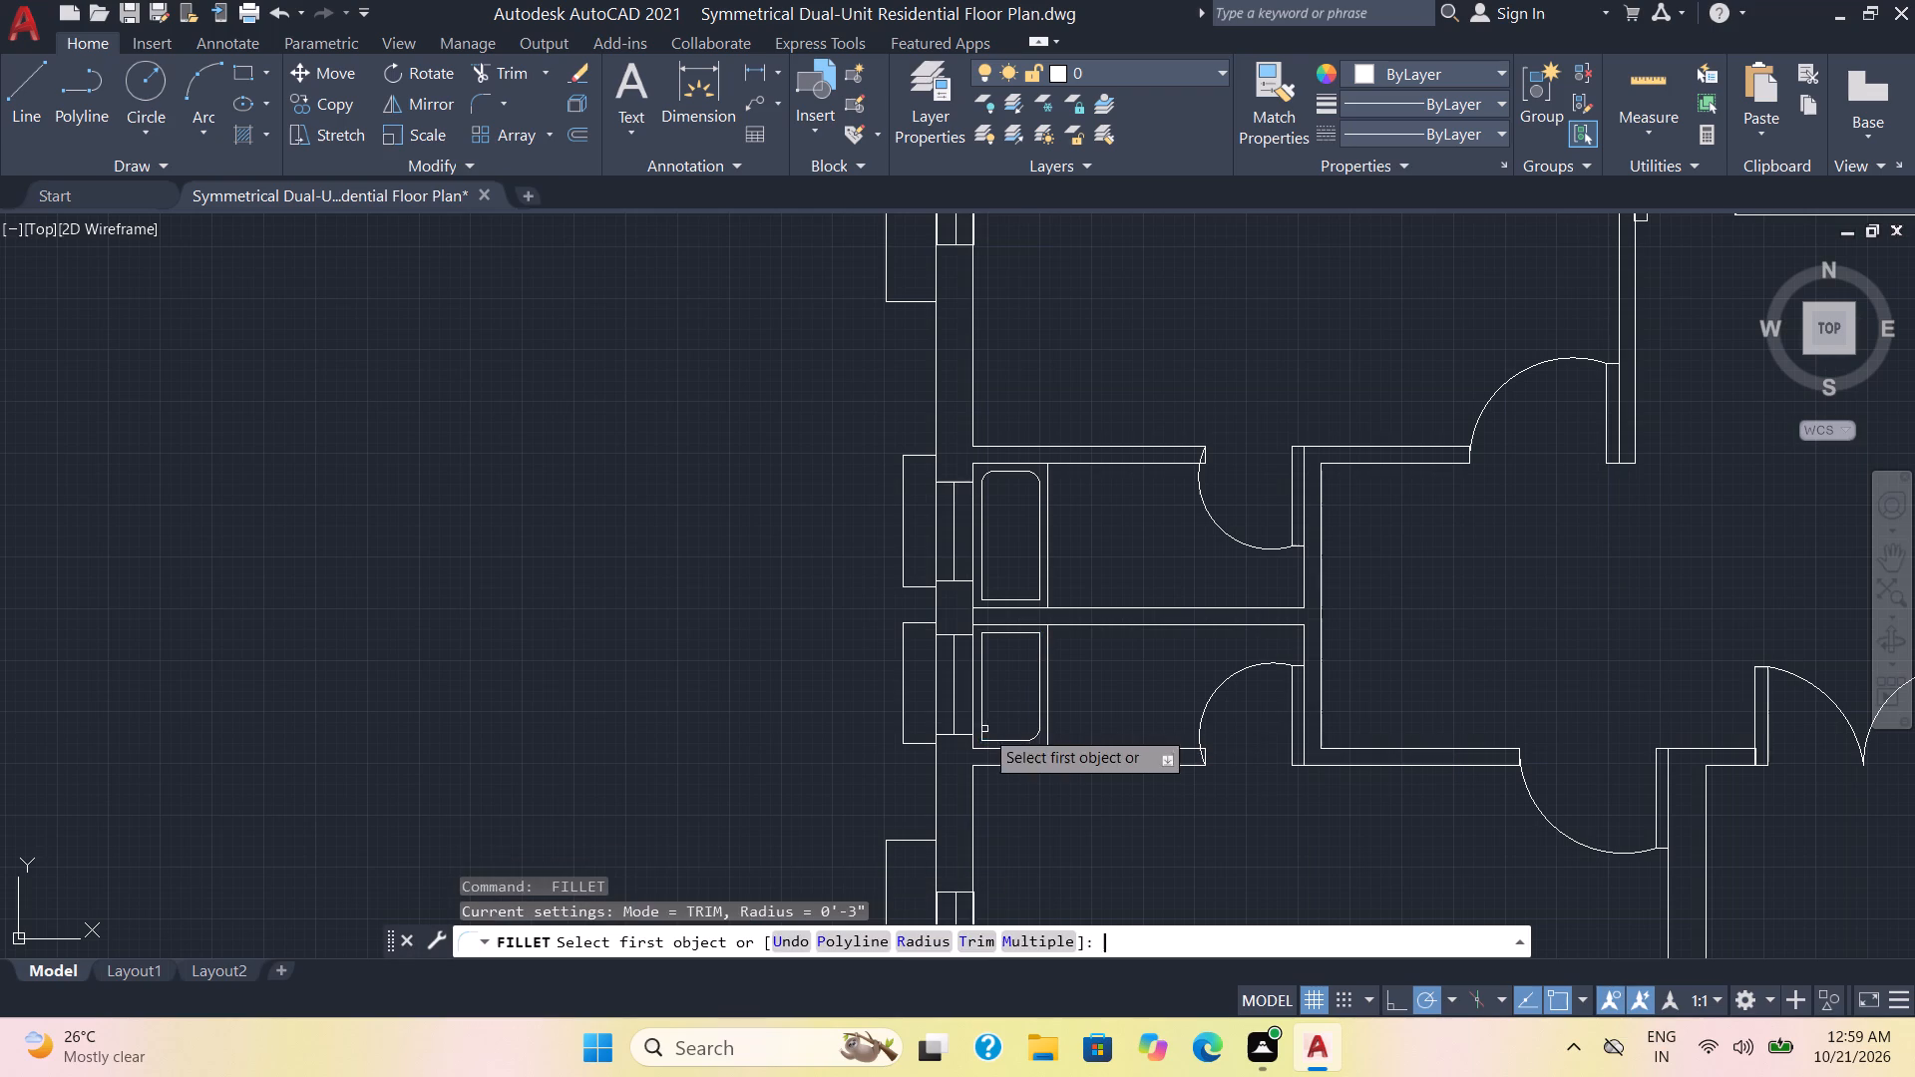
left_click(980, 719)
left_click(1004, 741)
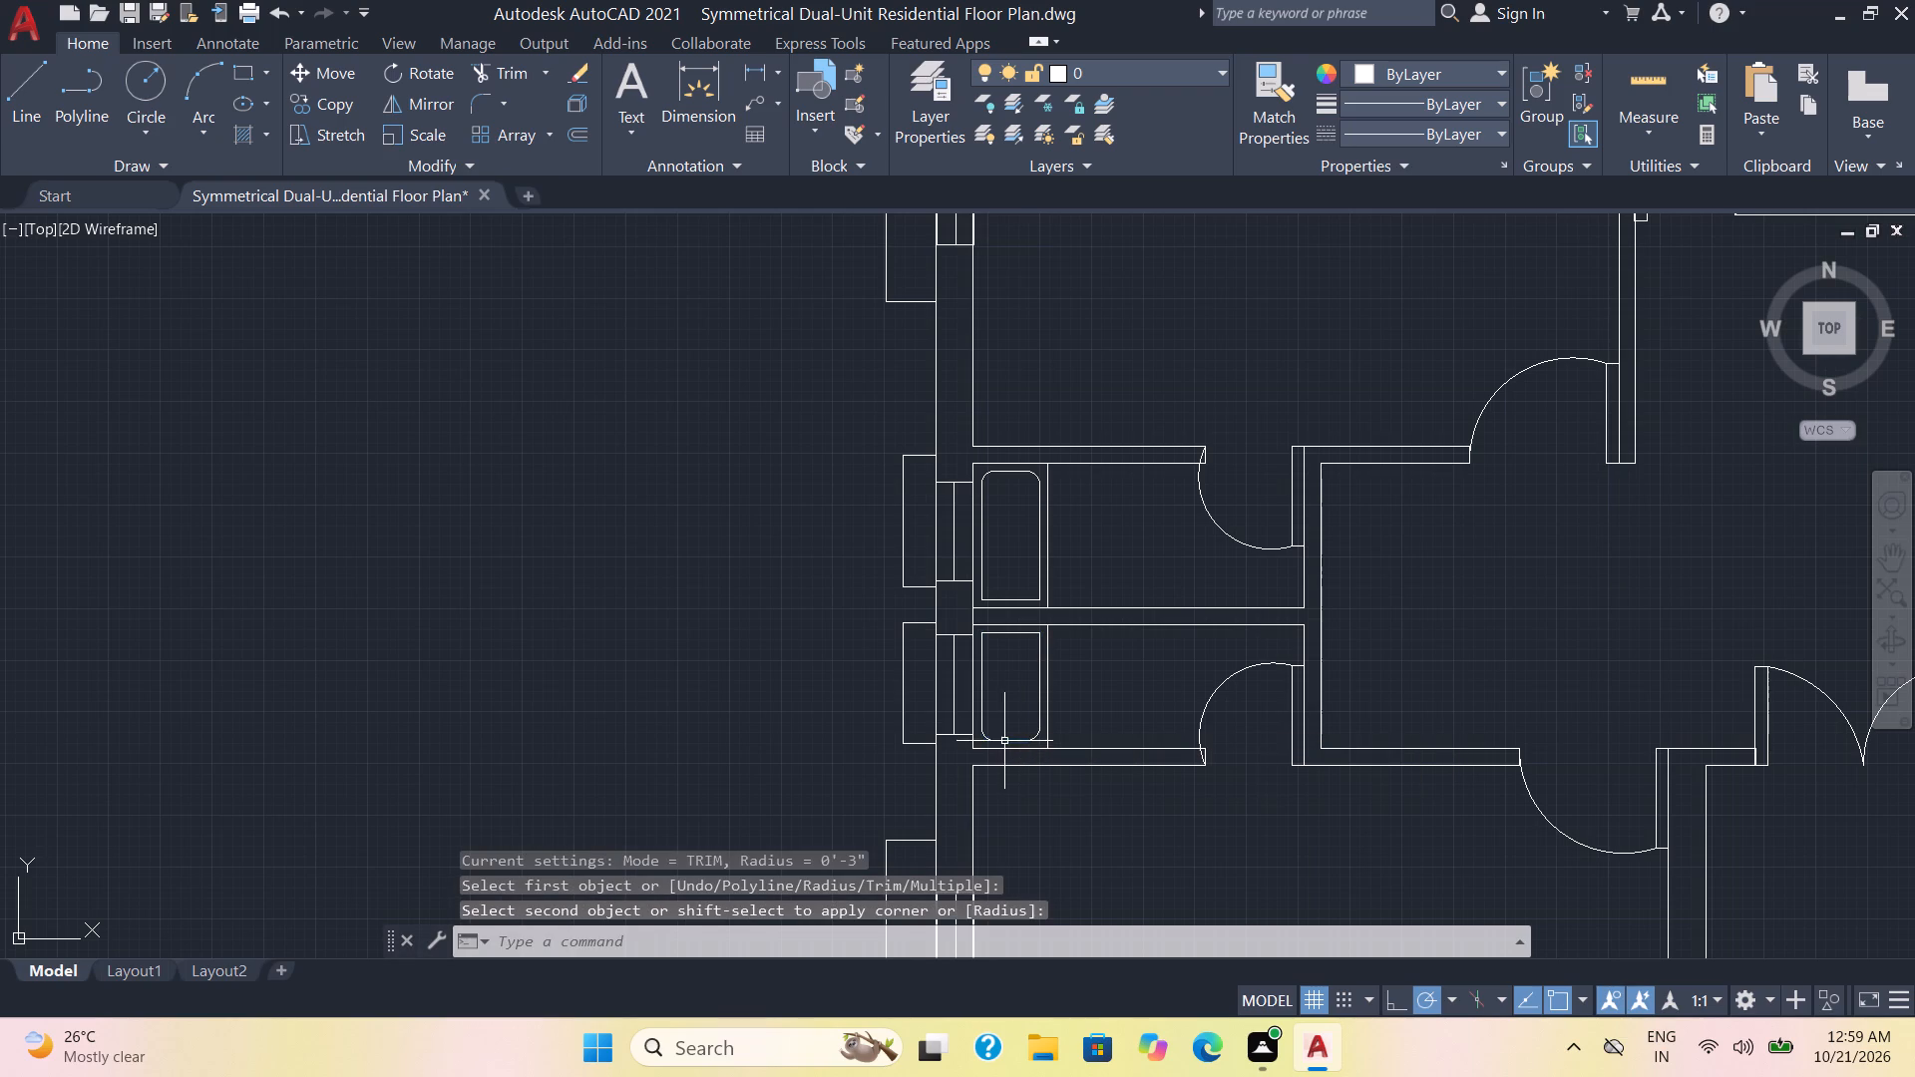
key("Escape")
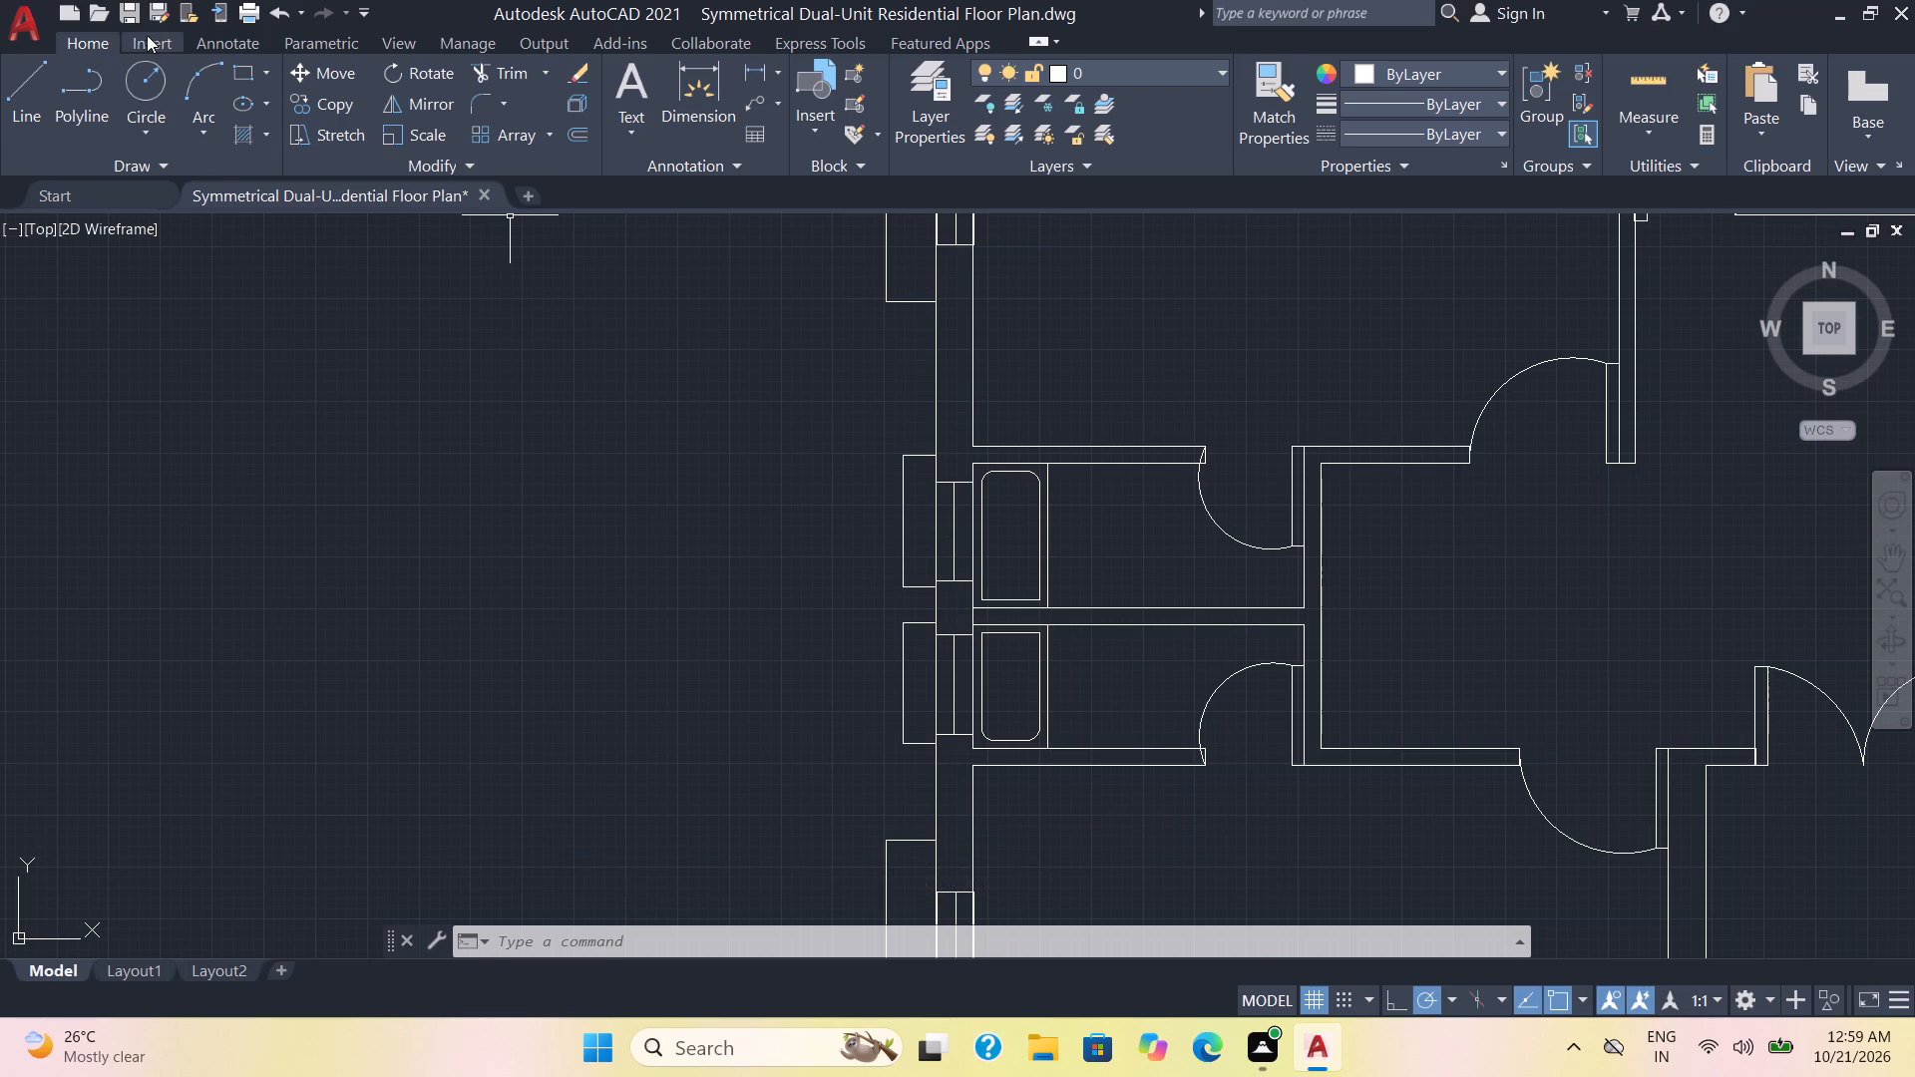
Draw a circle of about 2" radius inside each rounded fixture outline, near the end facing the partition between the two small rooms.
left_click(147, 91)
scroll(1073, 727, "up", 3)
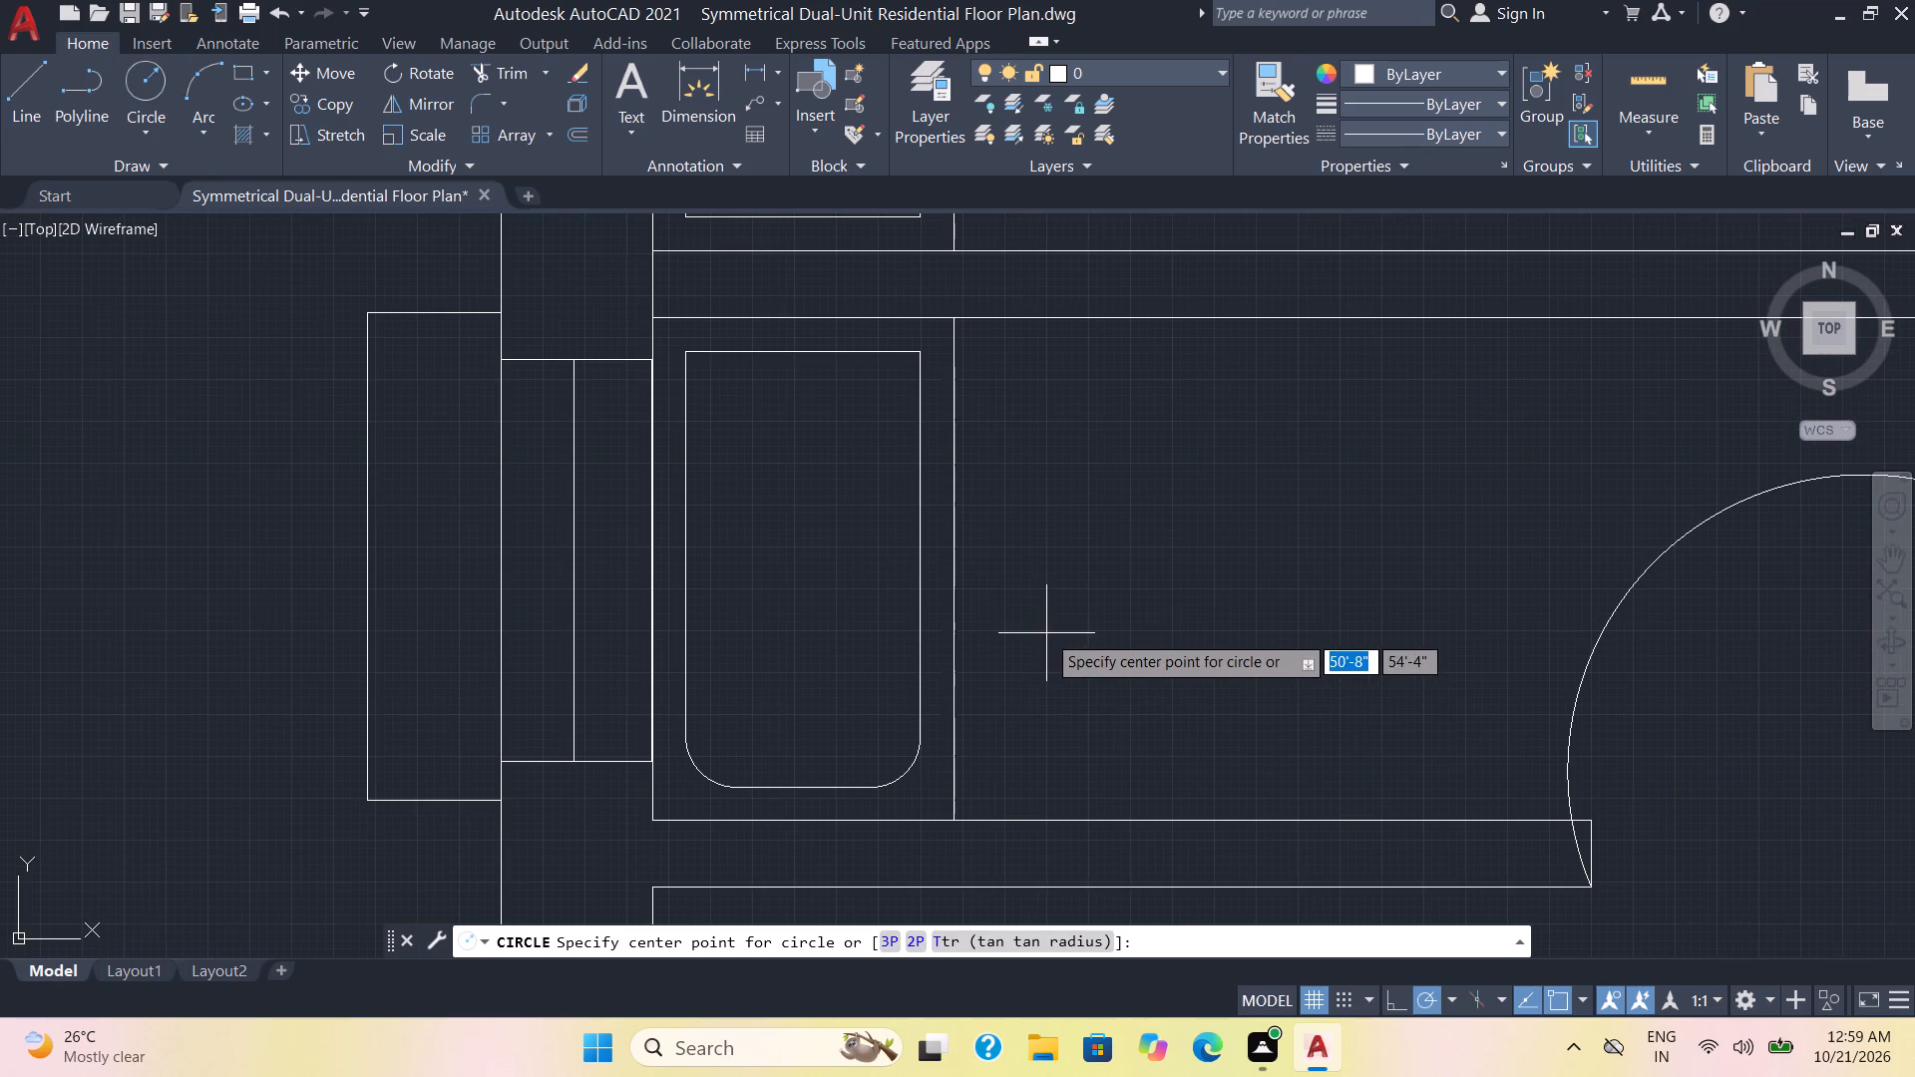
middle_click_drag(1046, 632, 1346, 899)
left_click(1088, 667)
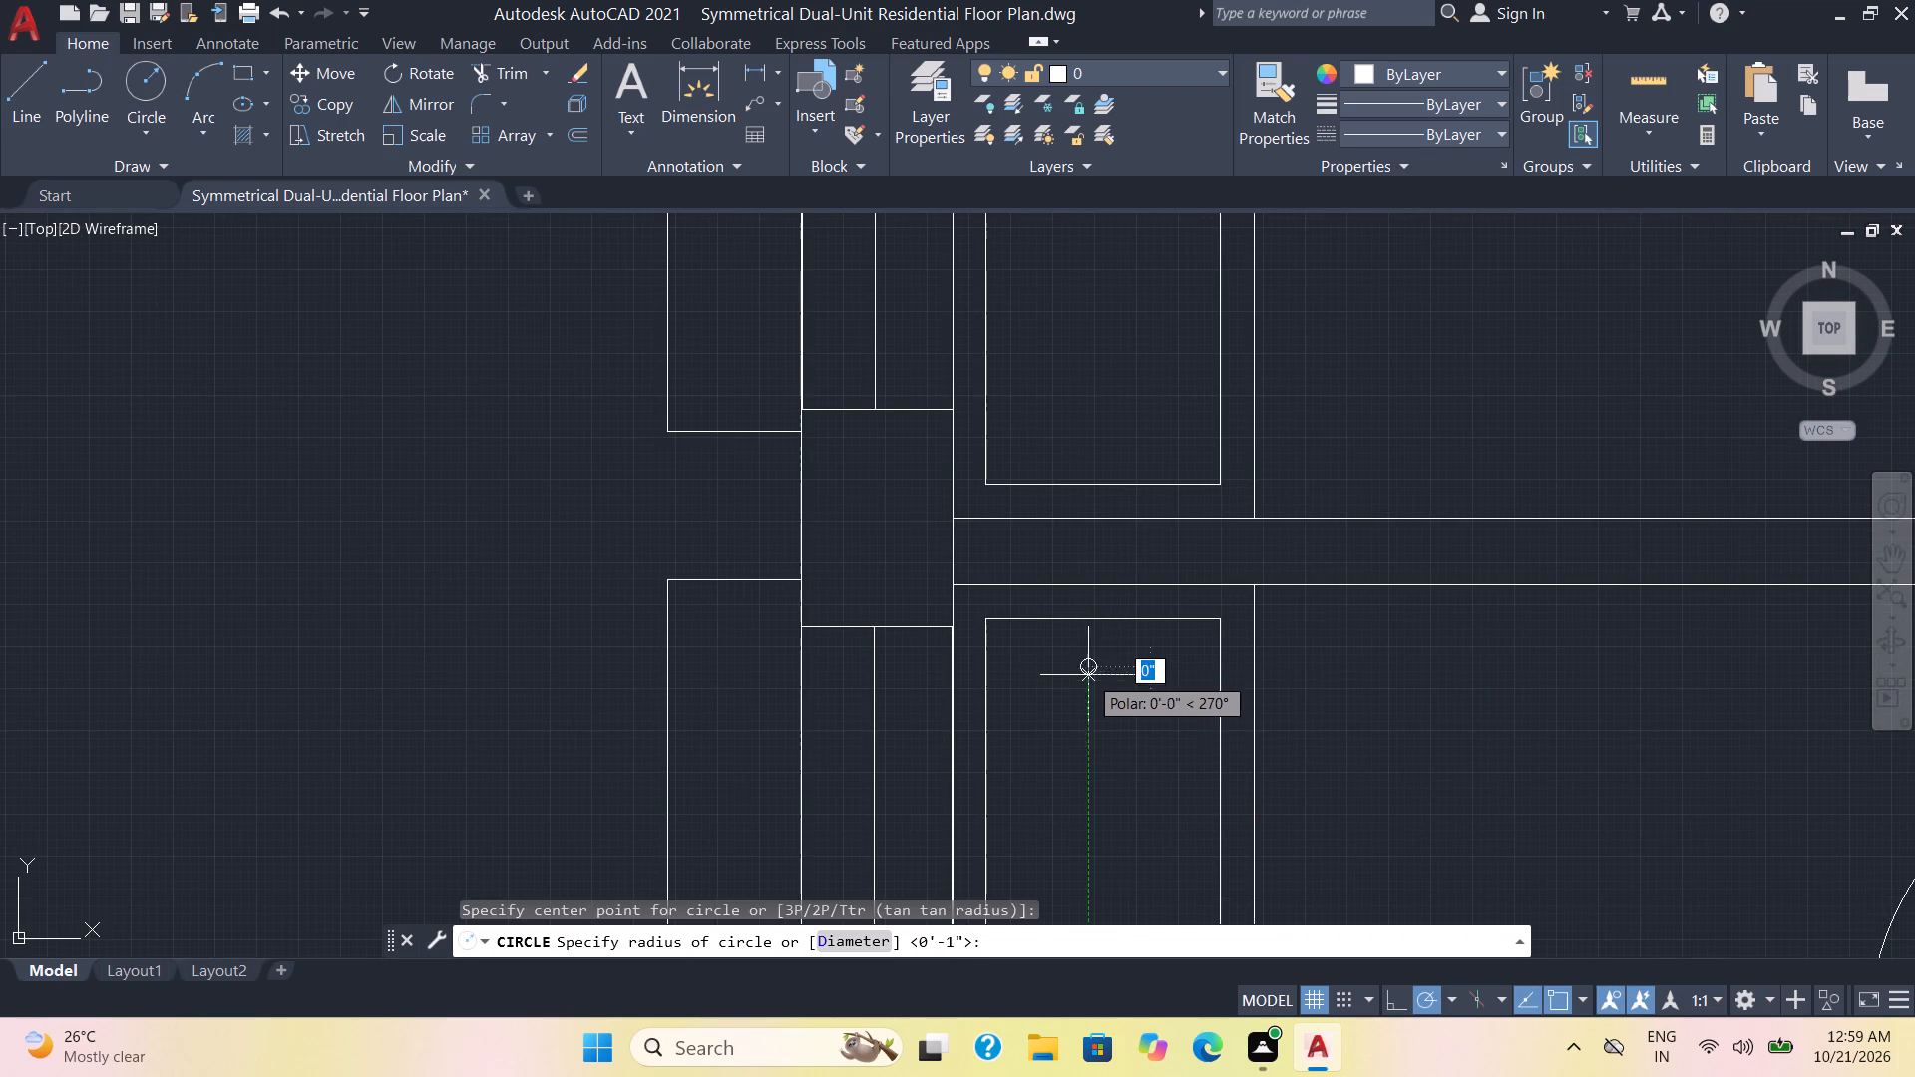
left_click(1088, 696)
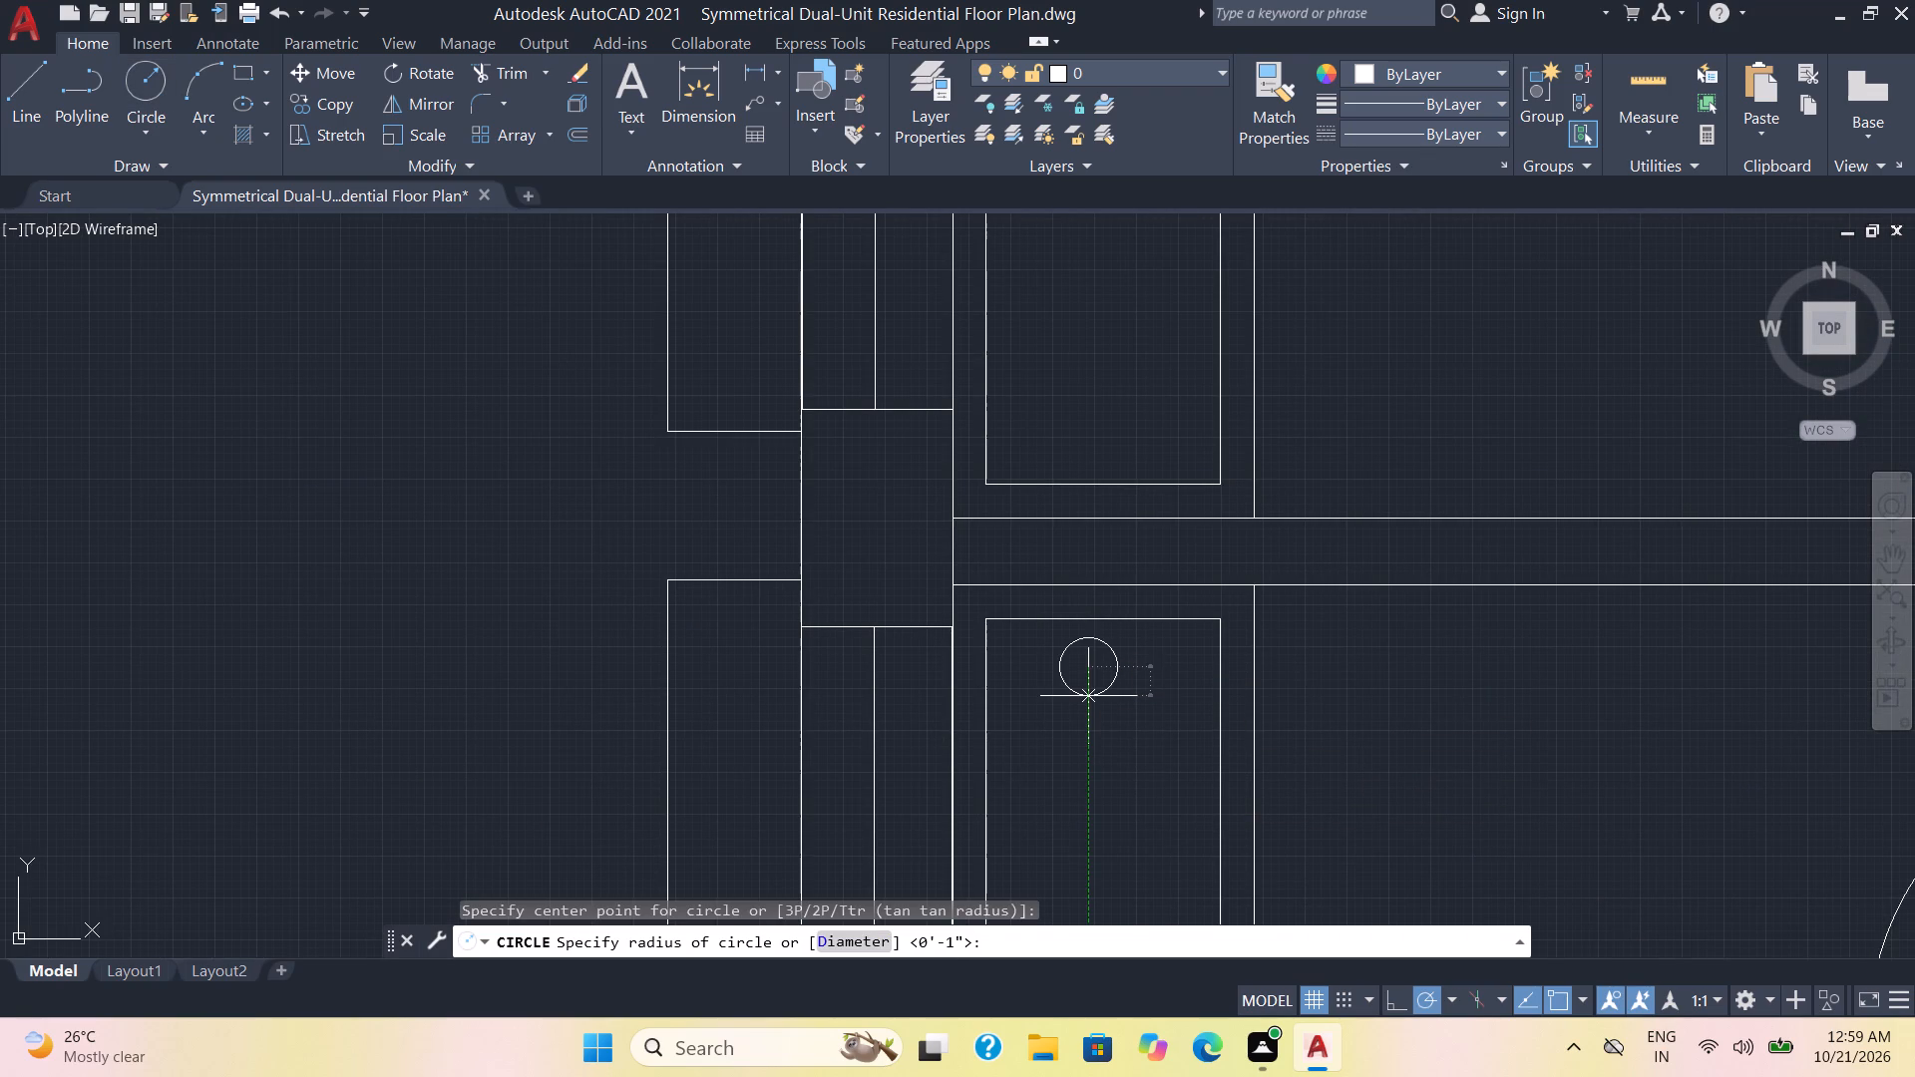
key("space")
left_click(1091, 433)
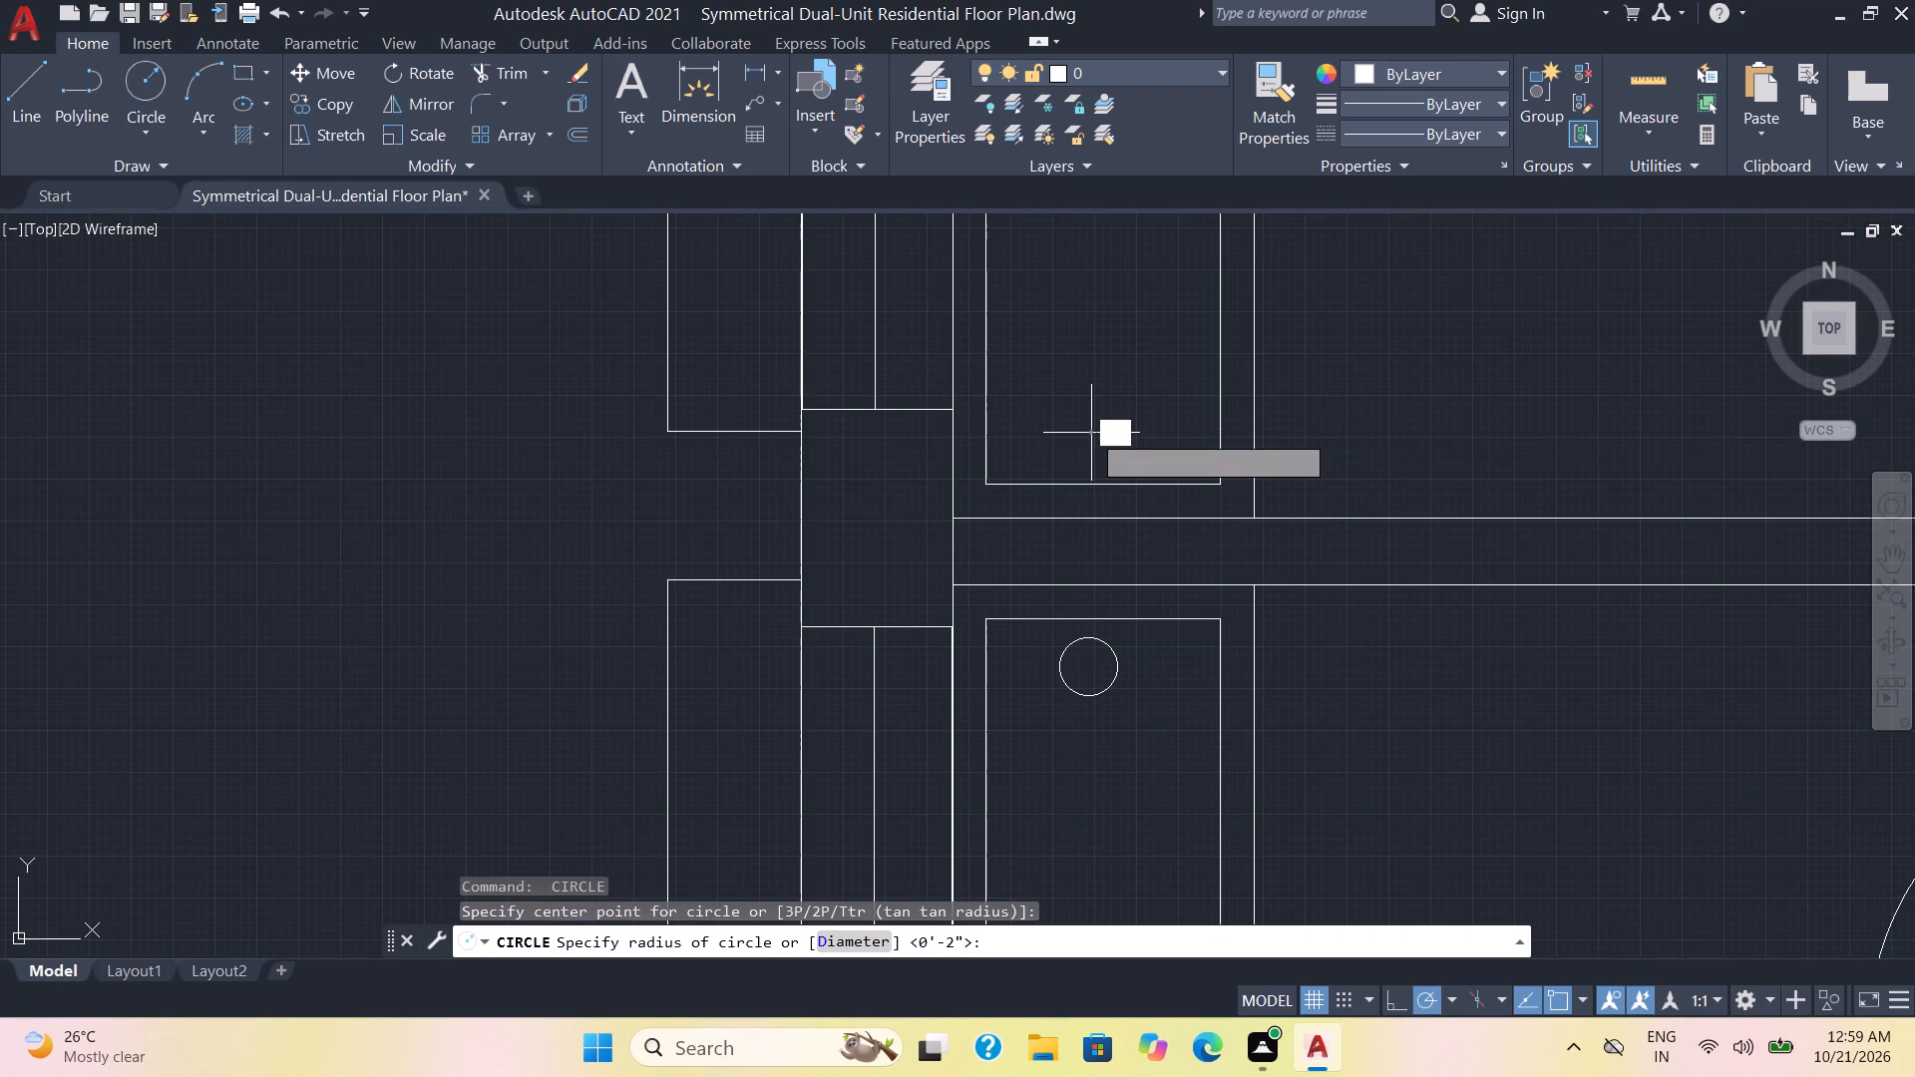
left_click(1105, 459)
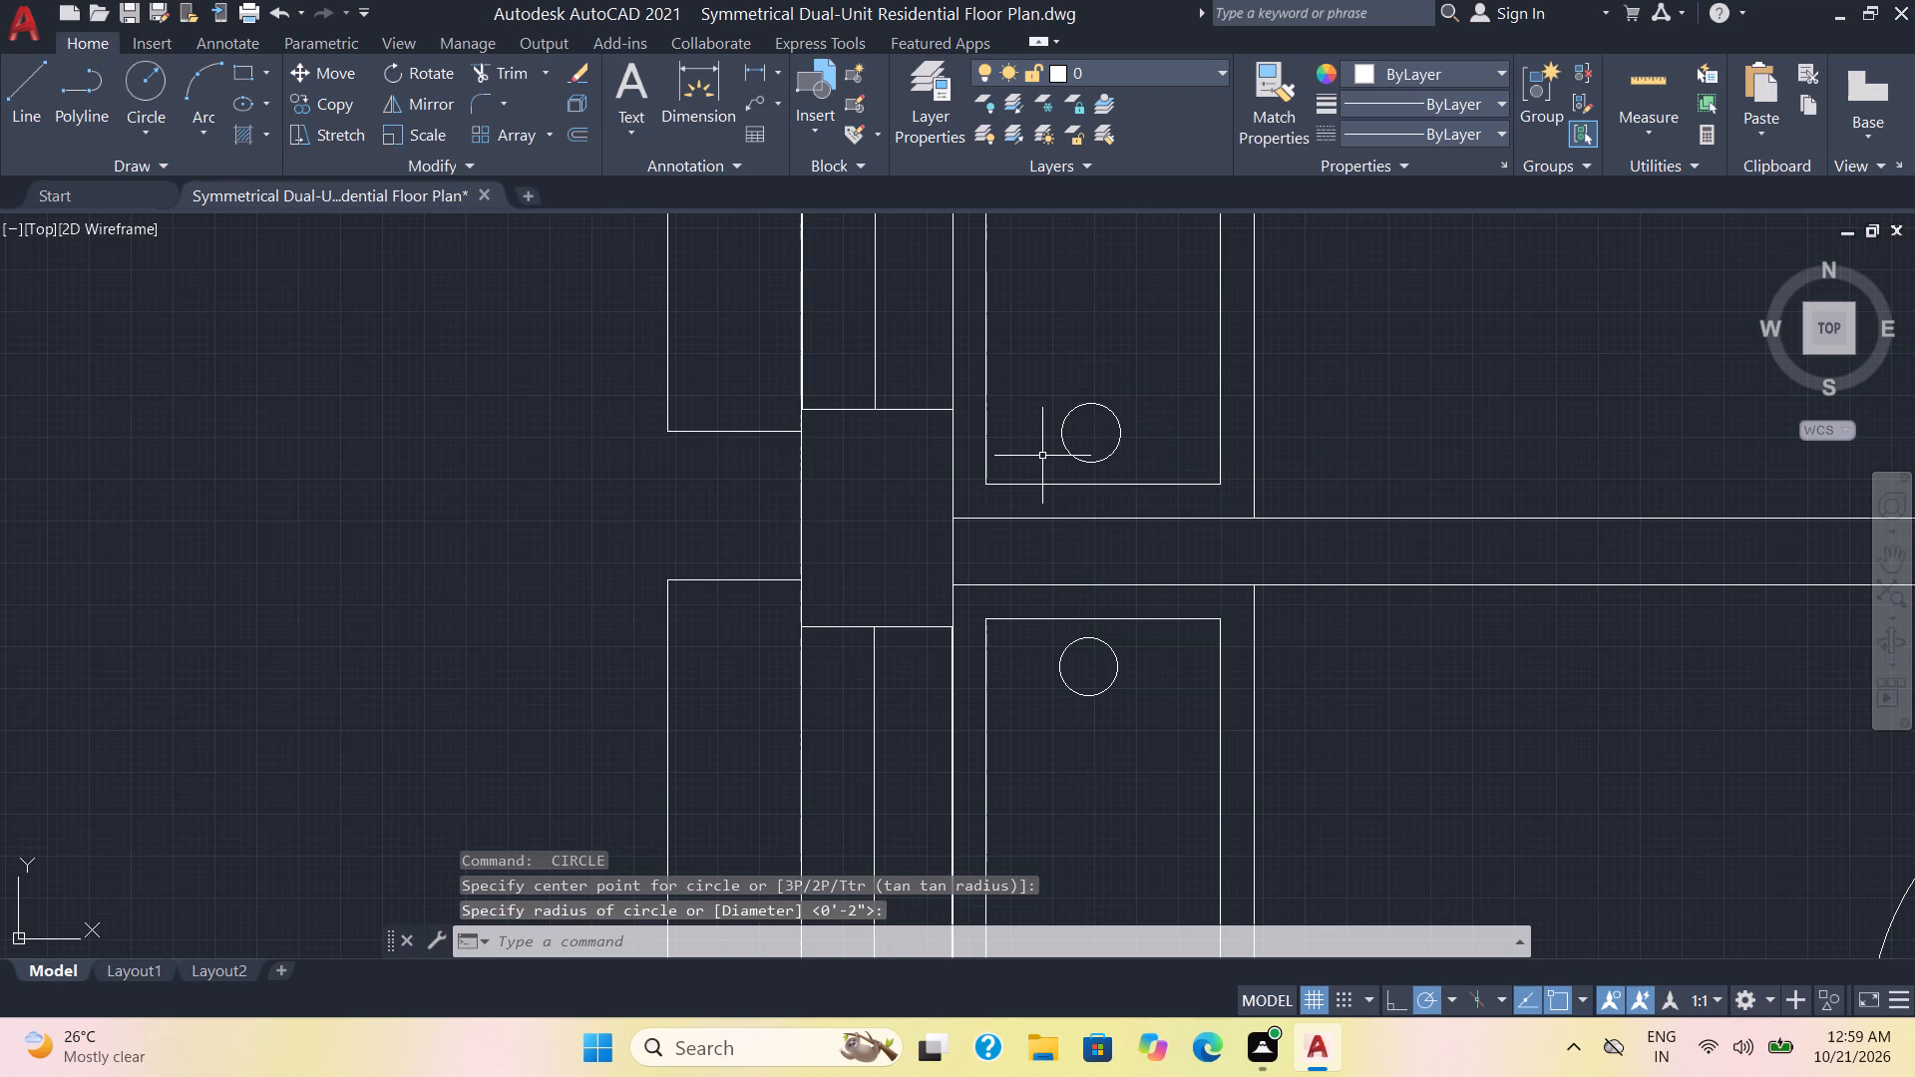
key("Escape")
Save the floor plan drawing.
scroll(1380, 515, "down", 3)
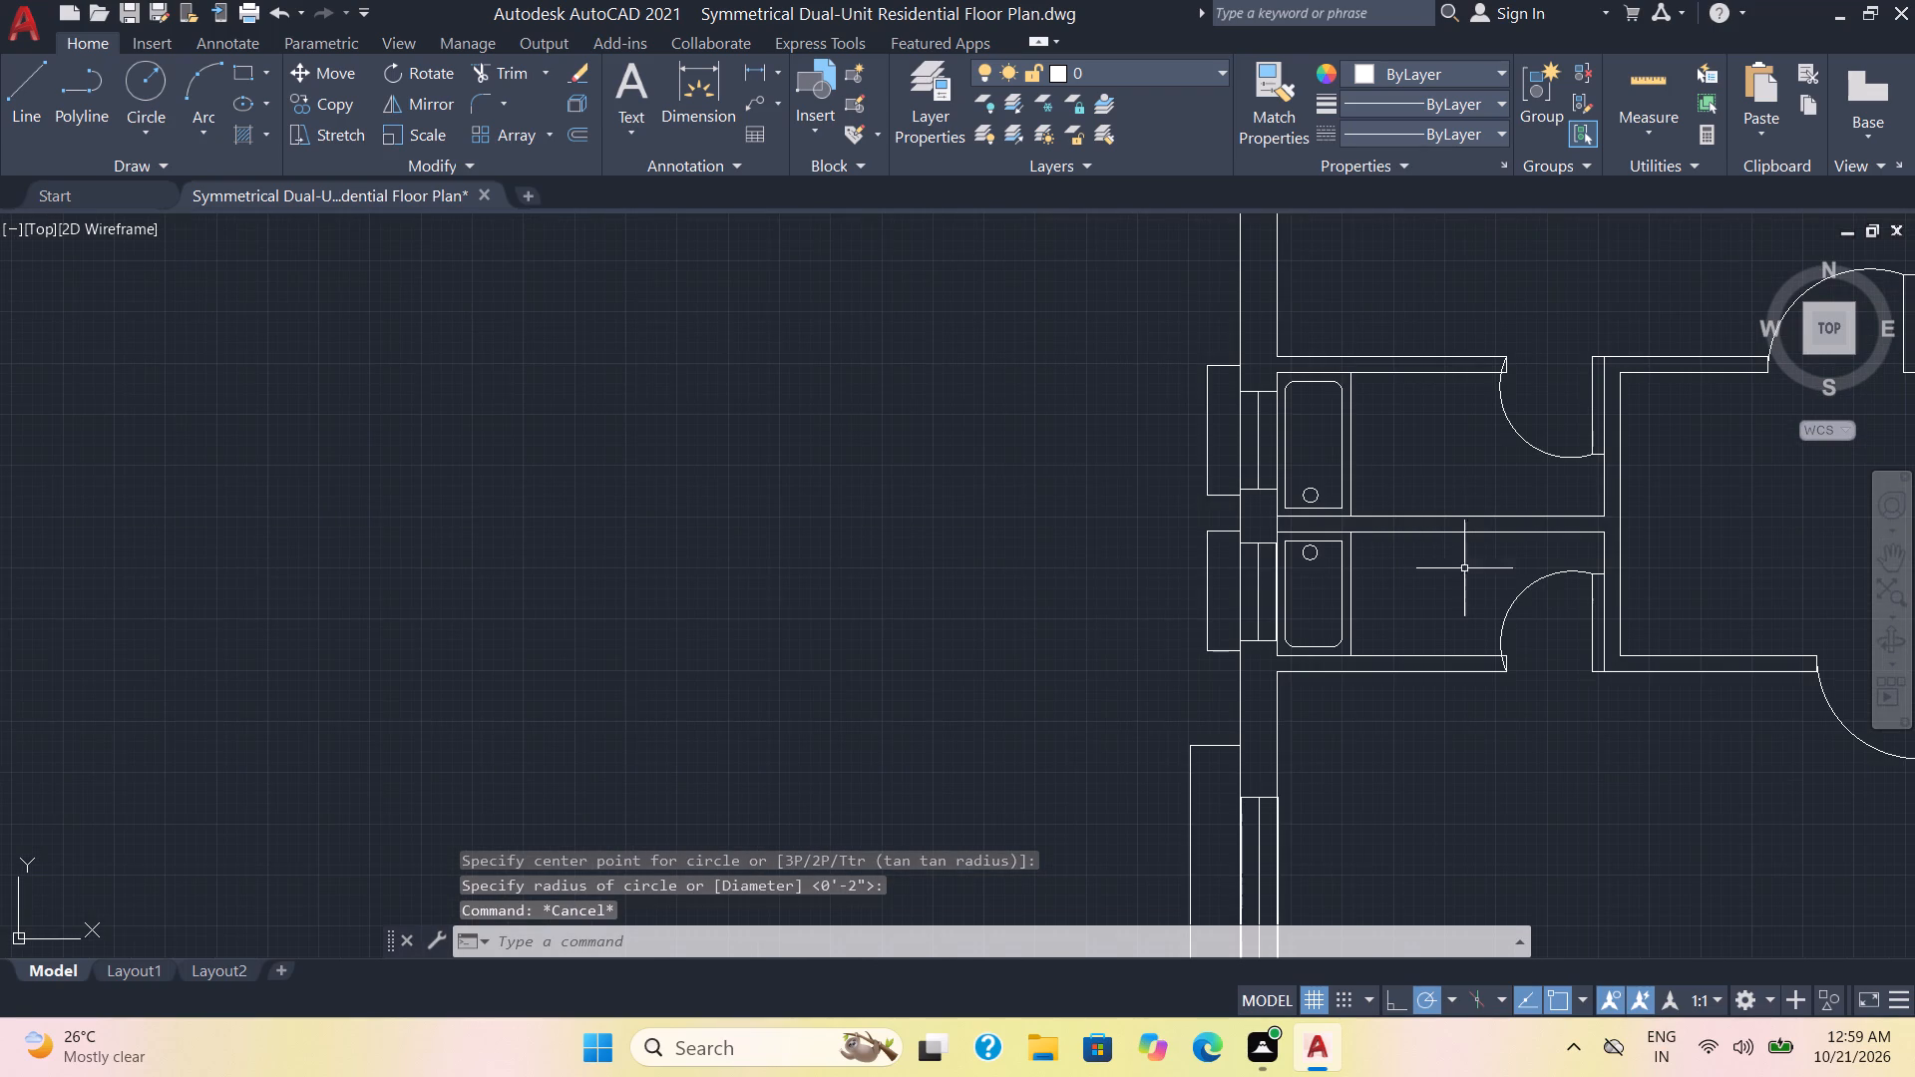
middle_click_drag(1523, 613, 885, 540)
scroll(938, 499, "down", 3)
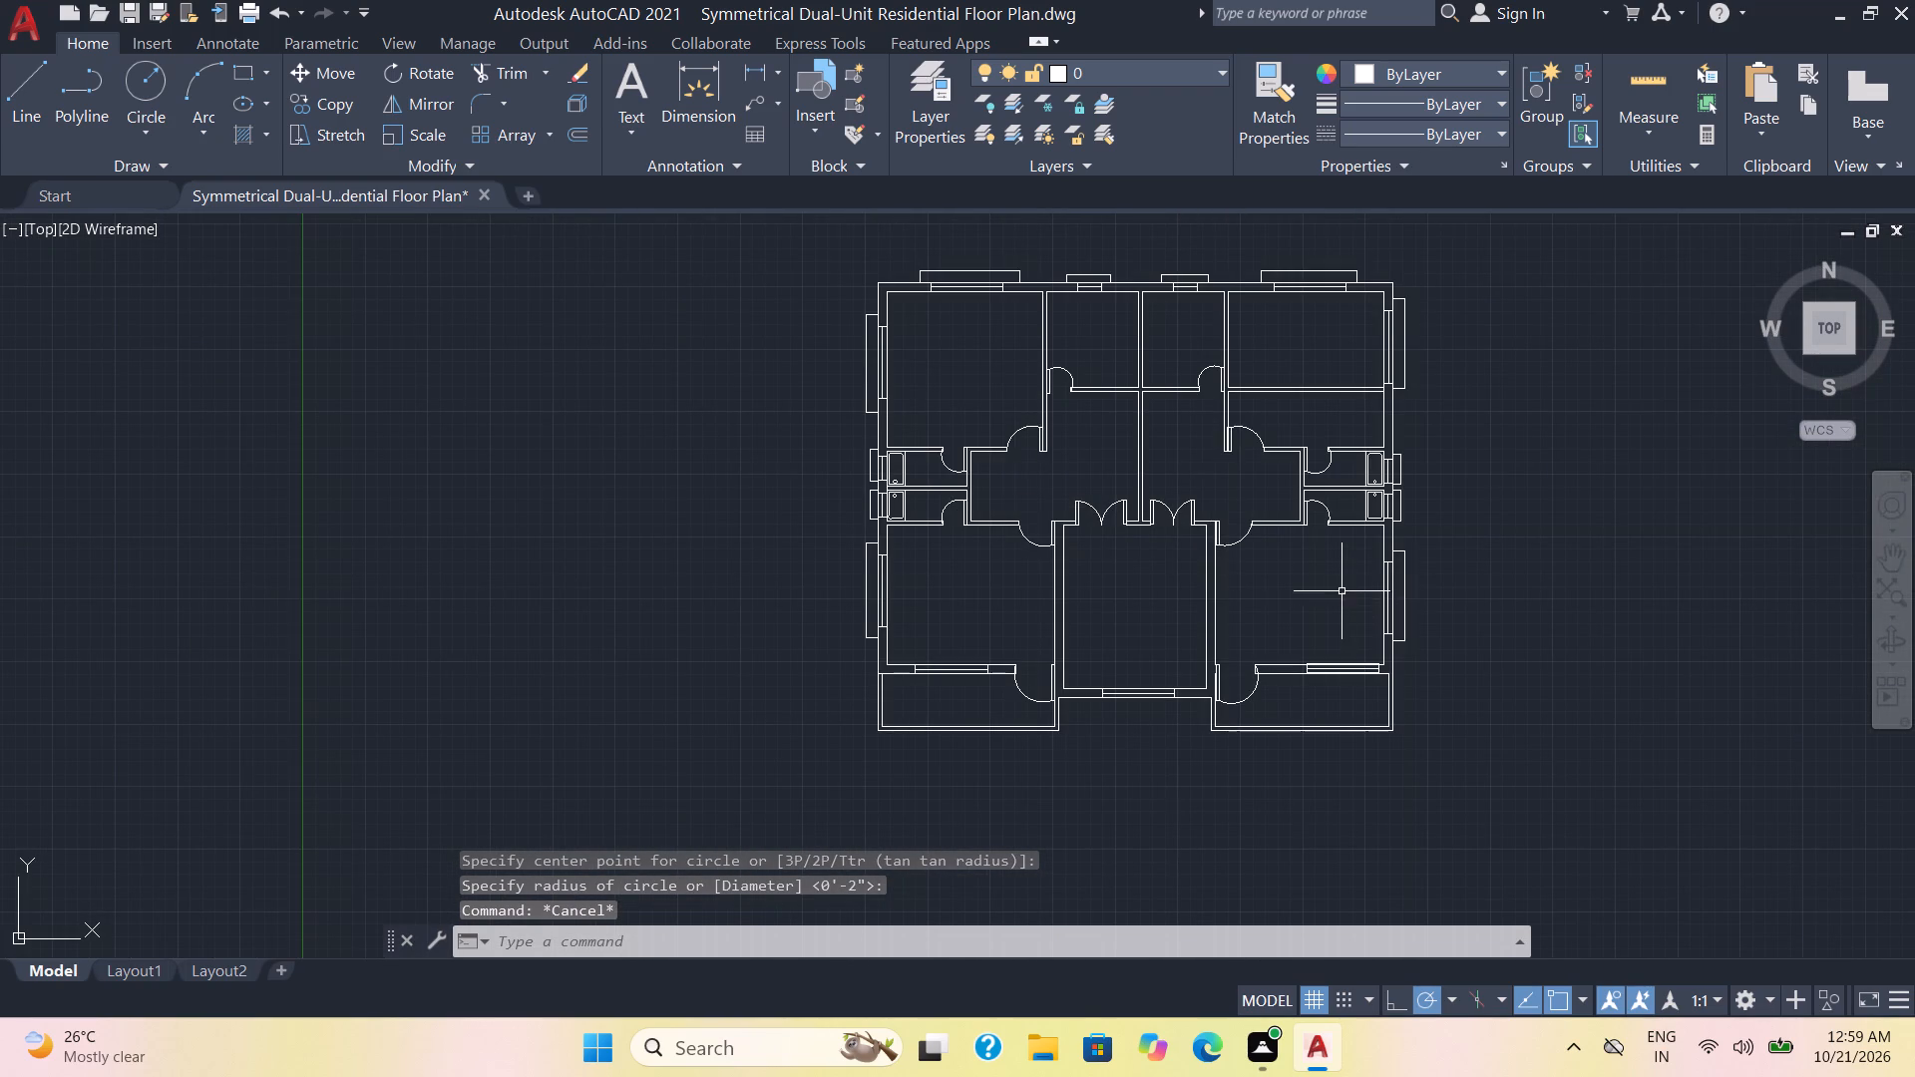
key("ctrl+s")
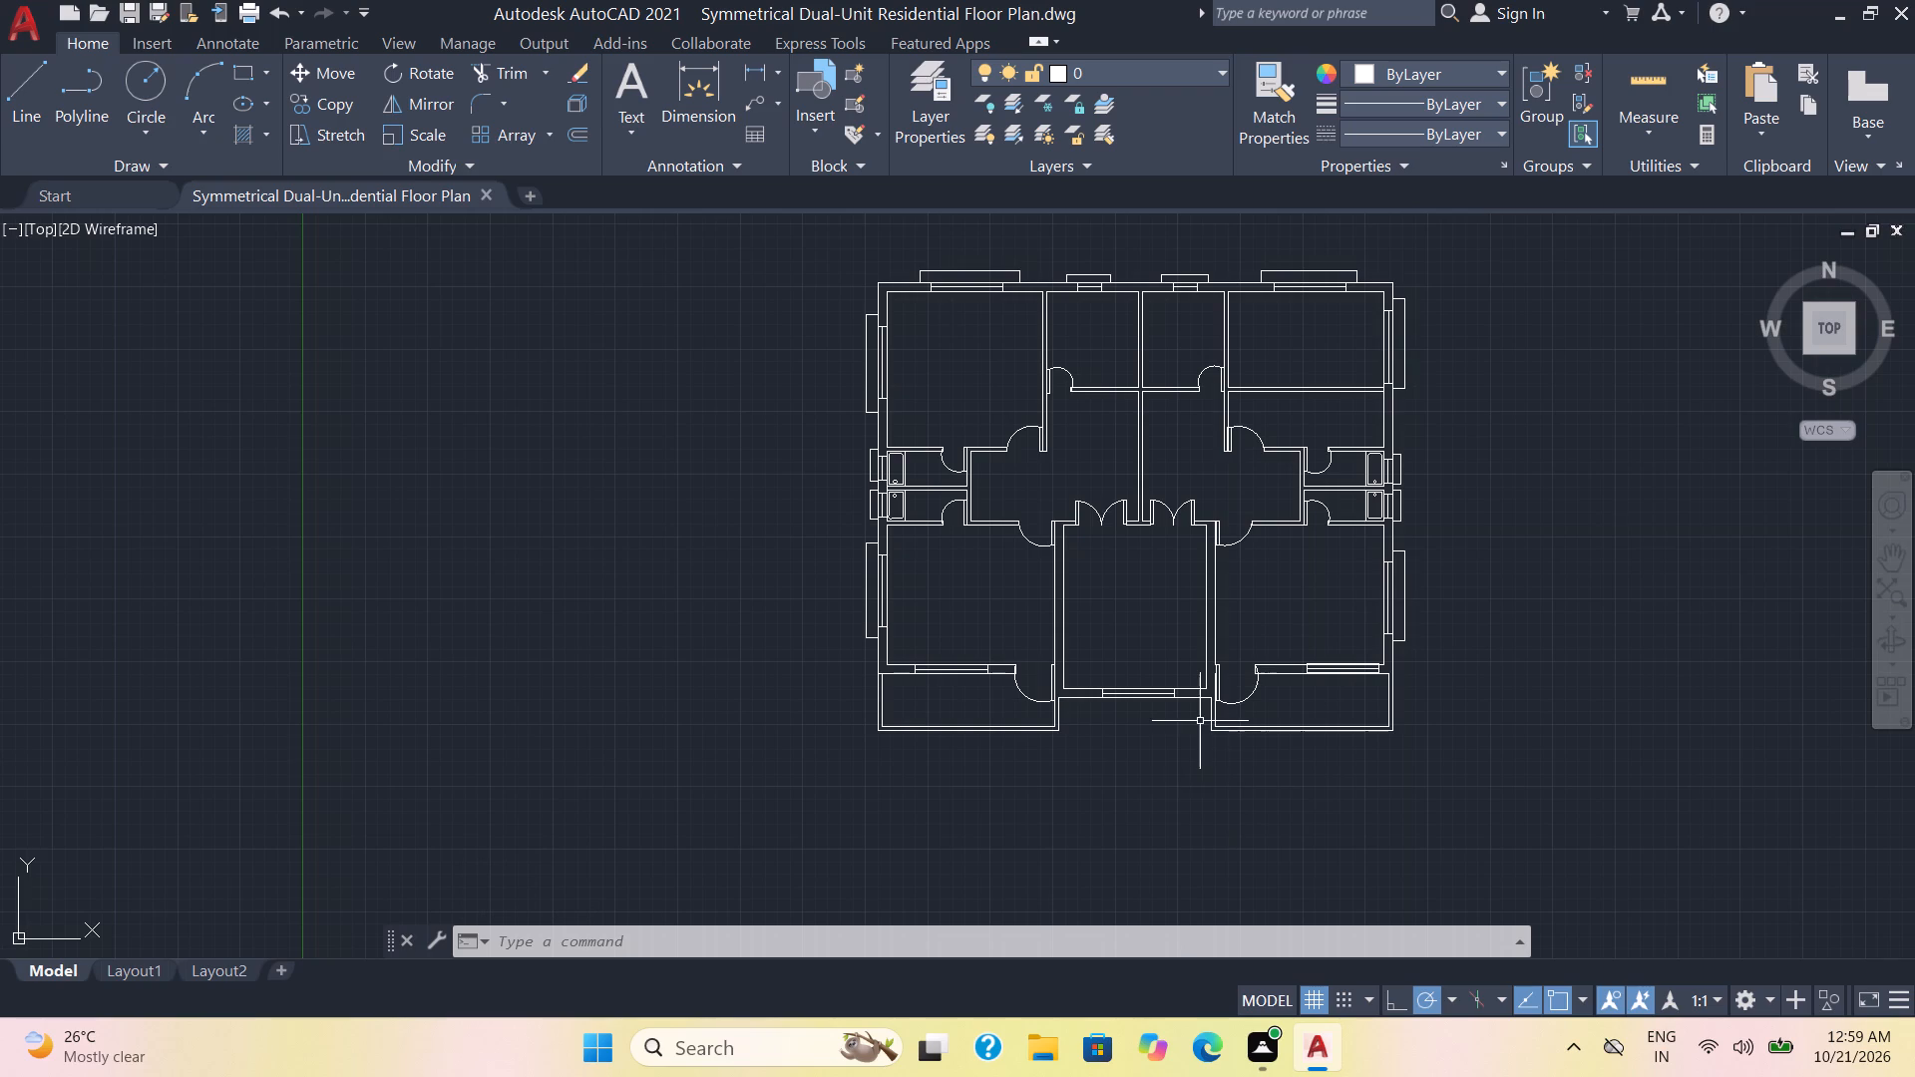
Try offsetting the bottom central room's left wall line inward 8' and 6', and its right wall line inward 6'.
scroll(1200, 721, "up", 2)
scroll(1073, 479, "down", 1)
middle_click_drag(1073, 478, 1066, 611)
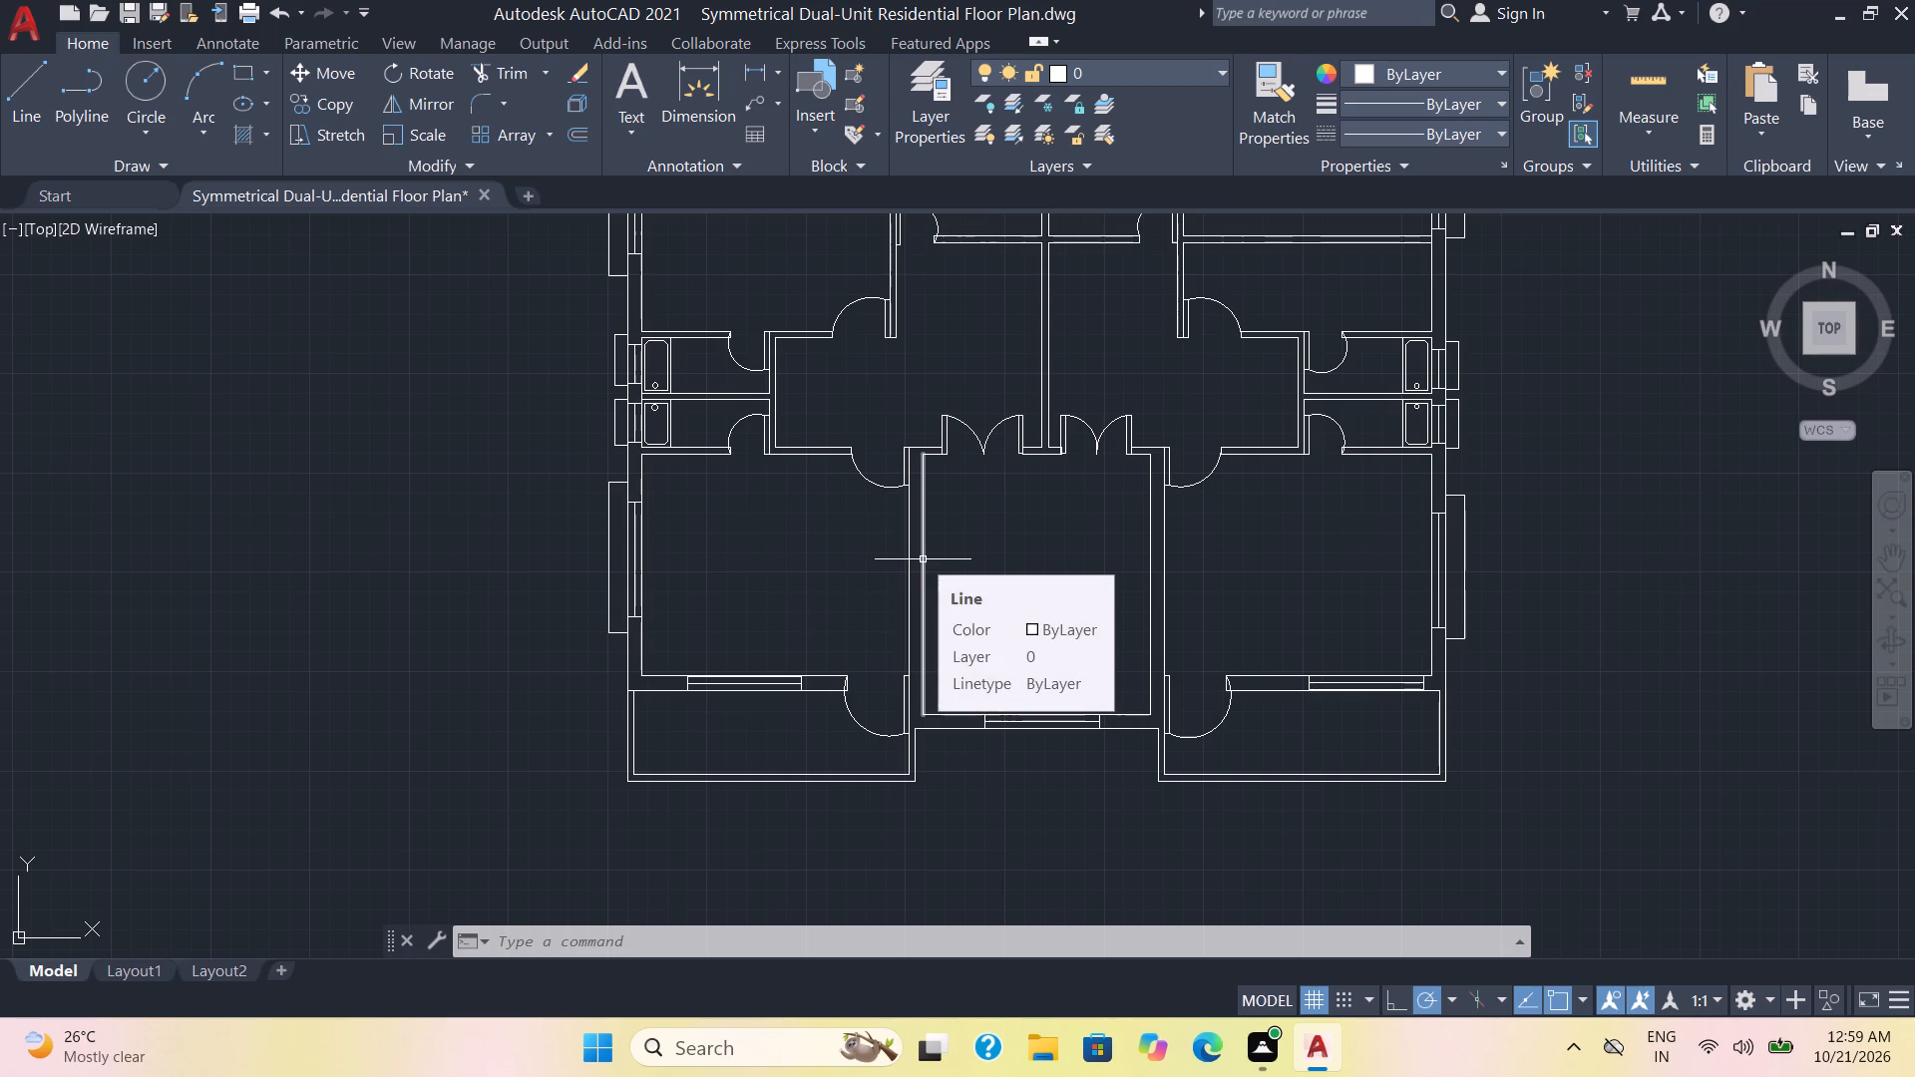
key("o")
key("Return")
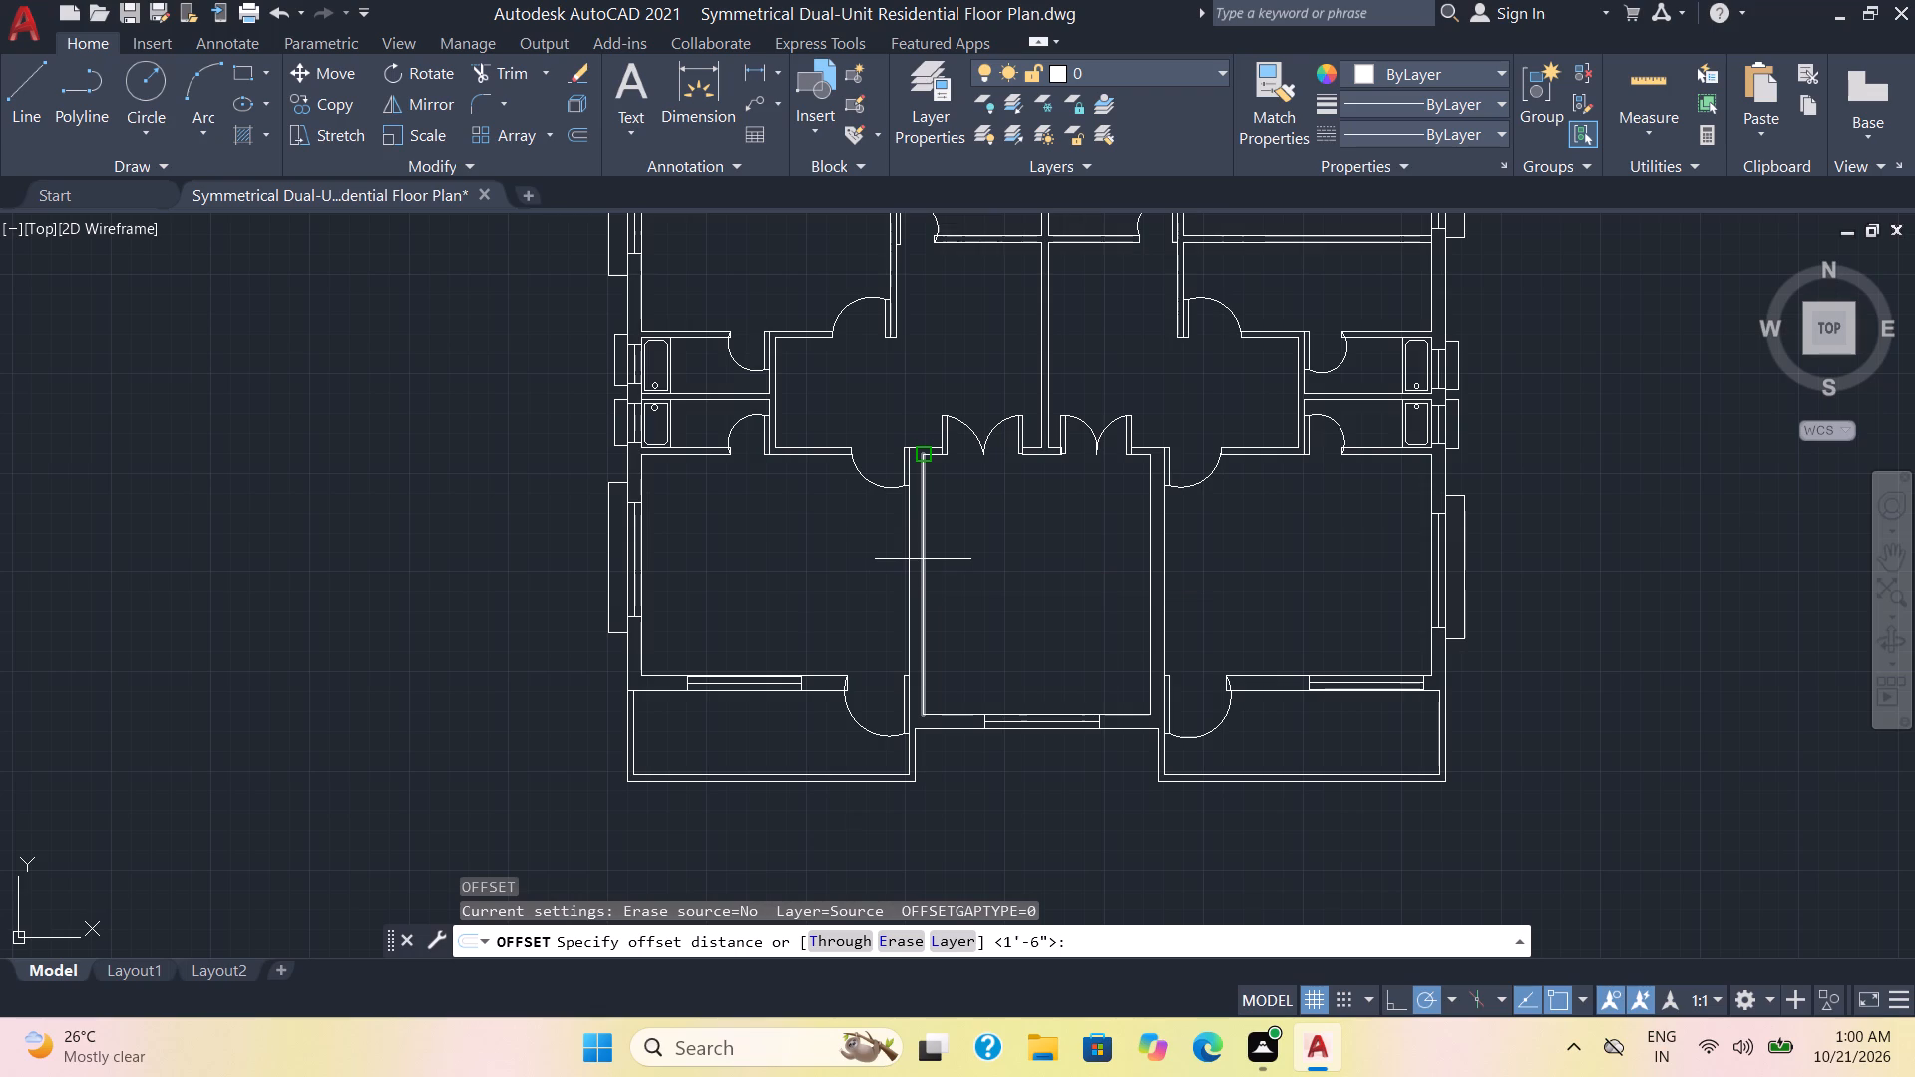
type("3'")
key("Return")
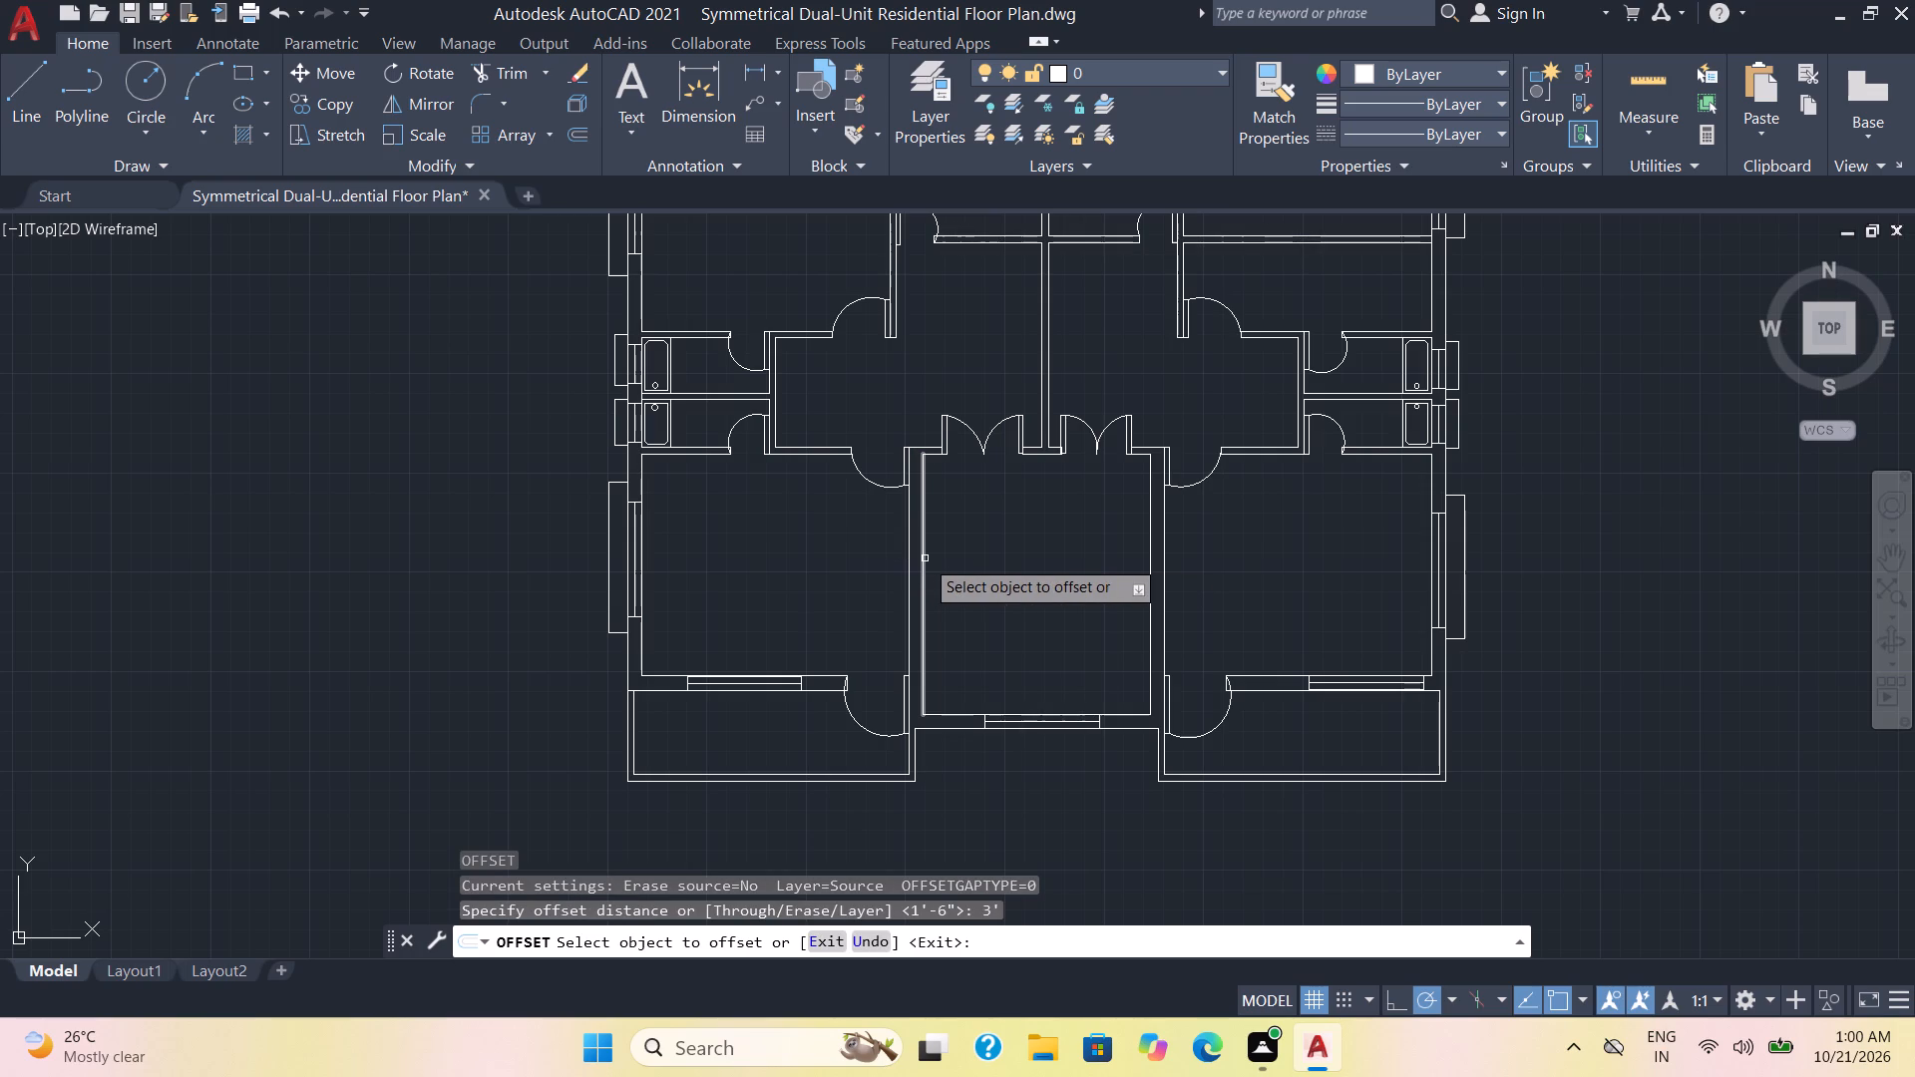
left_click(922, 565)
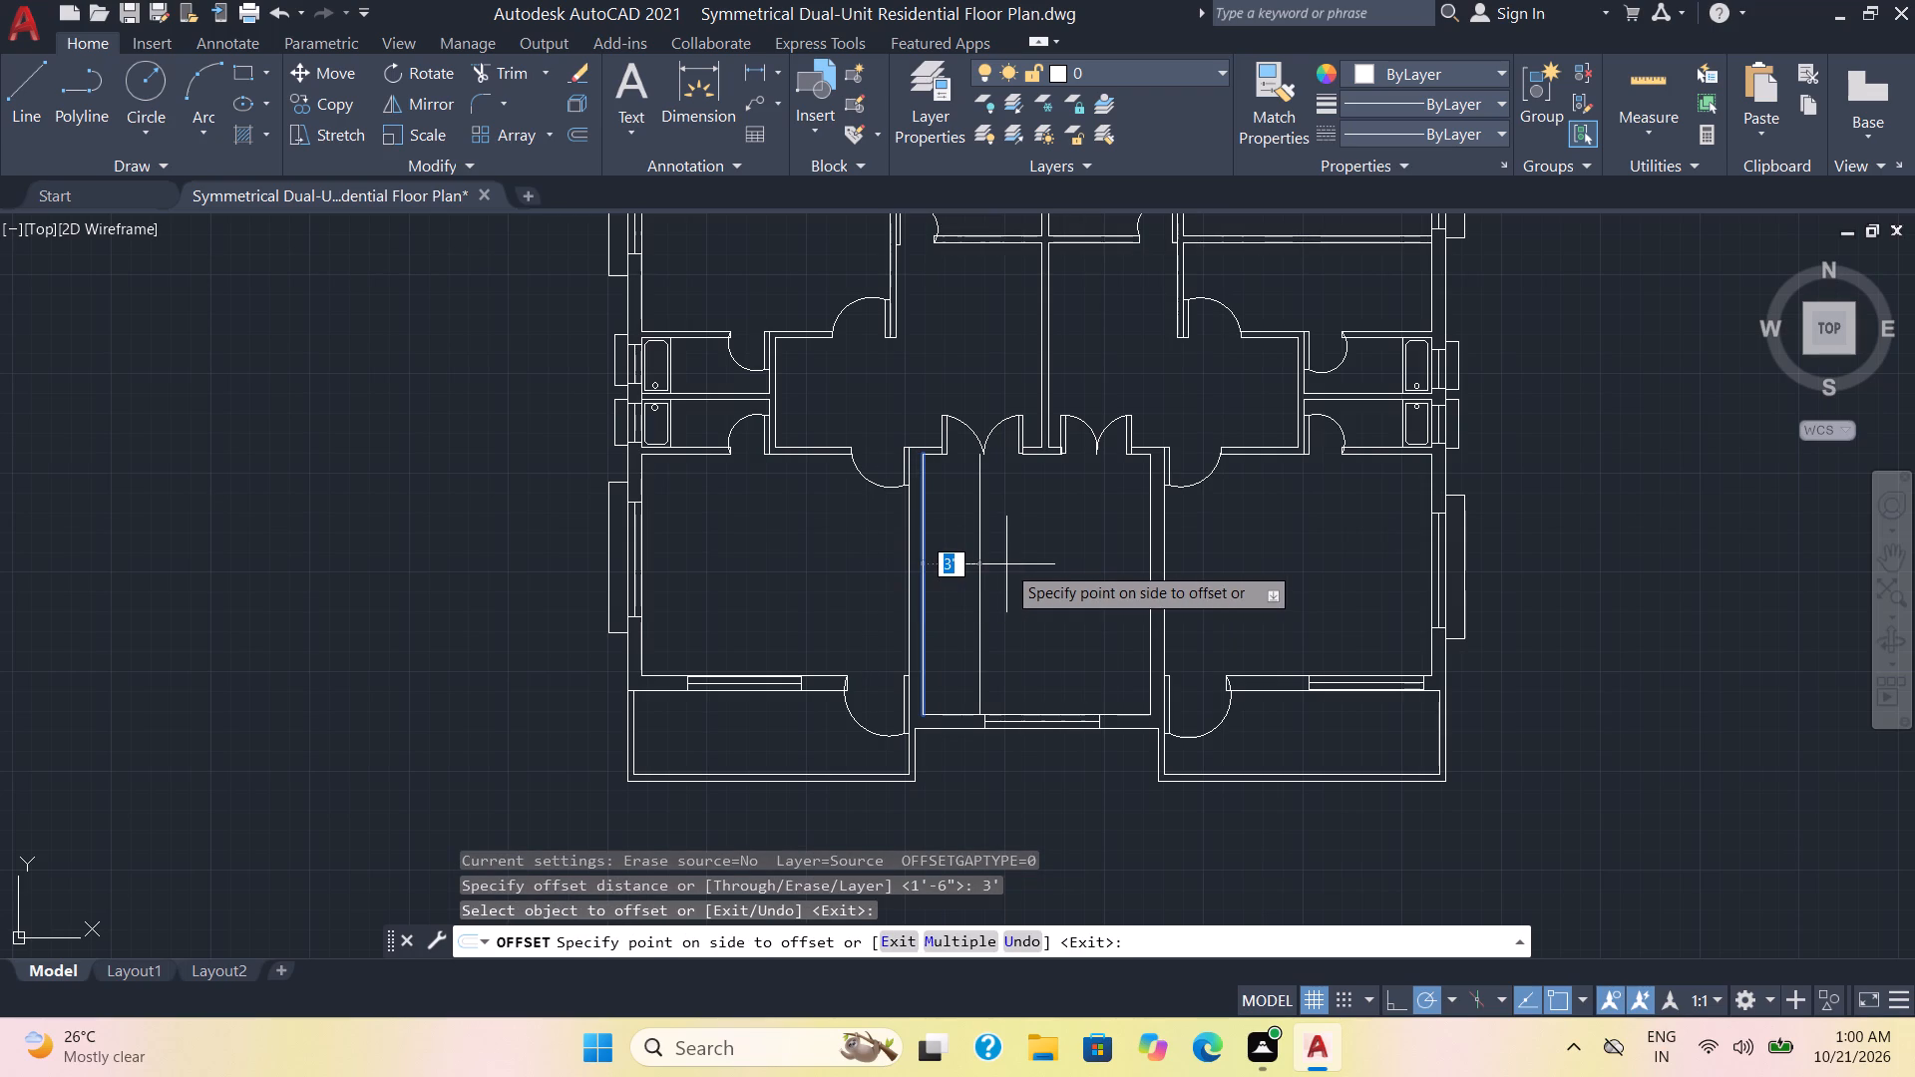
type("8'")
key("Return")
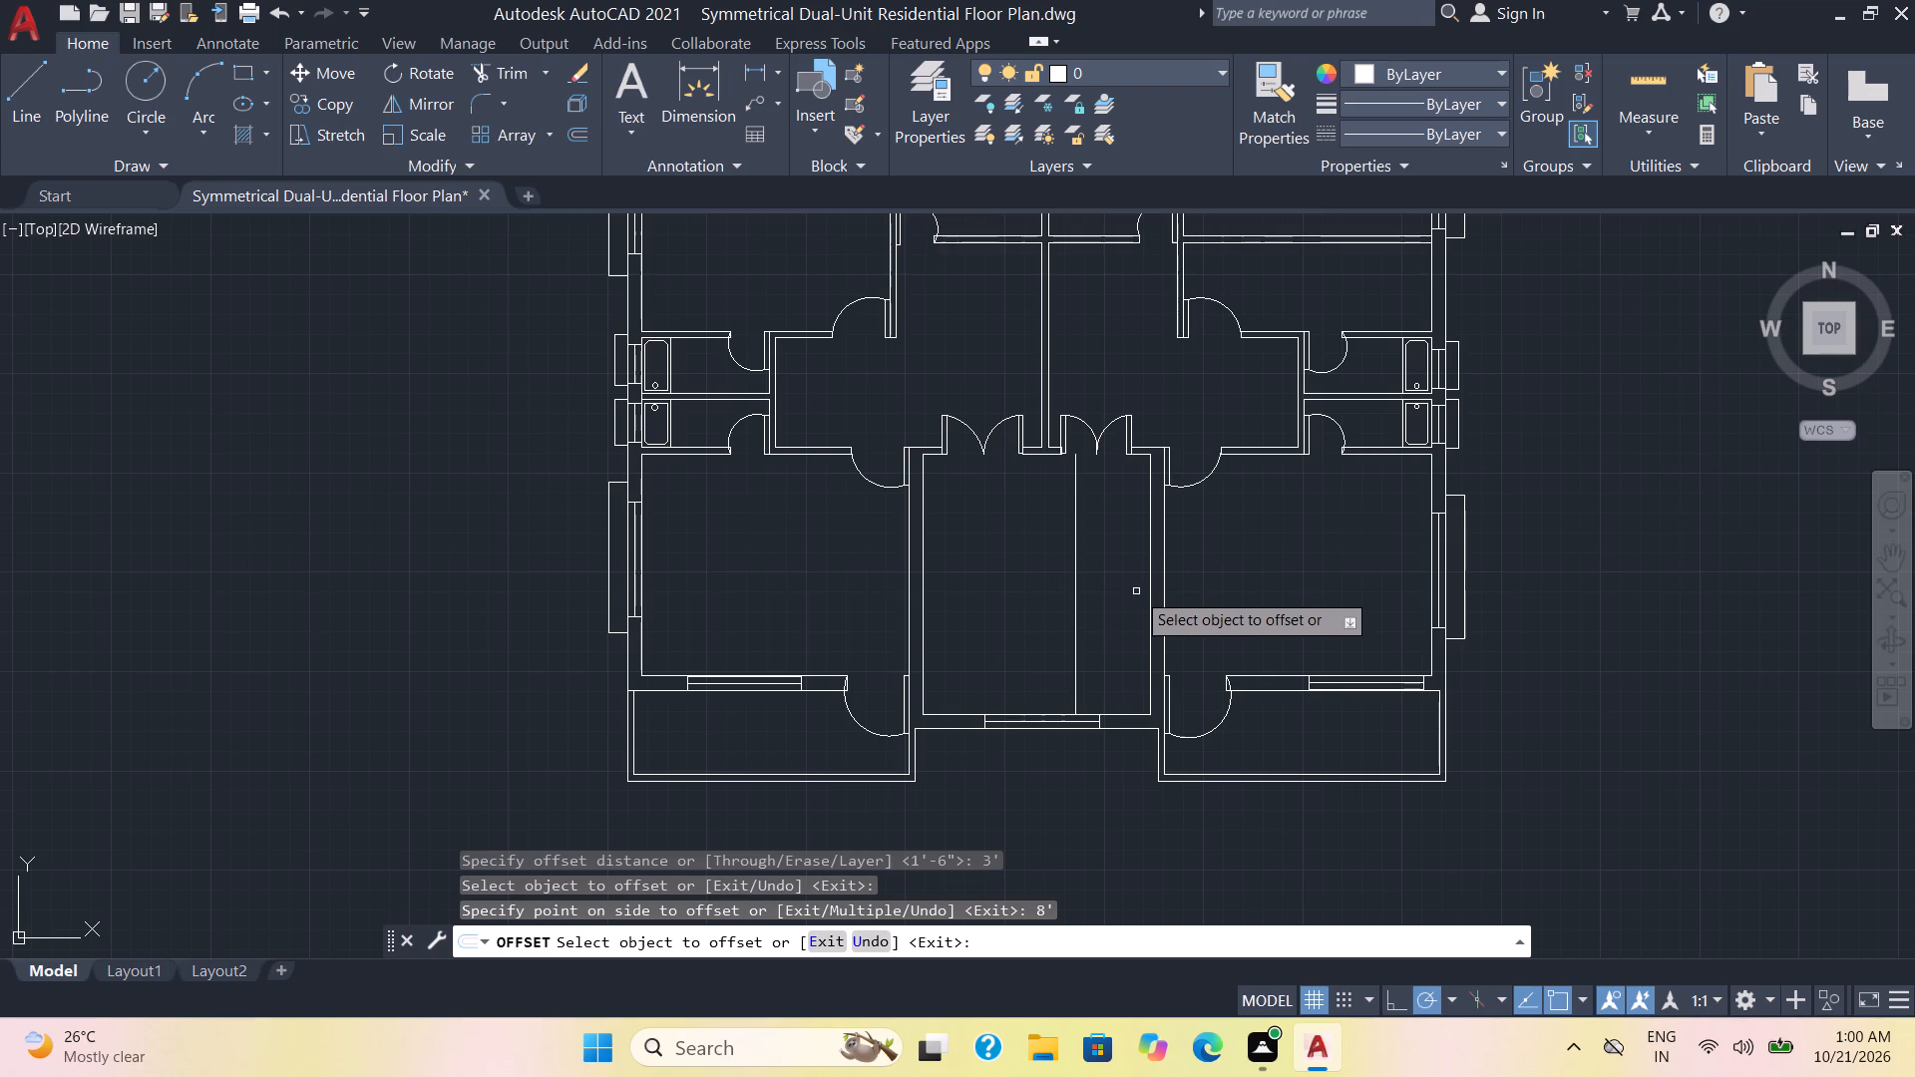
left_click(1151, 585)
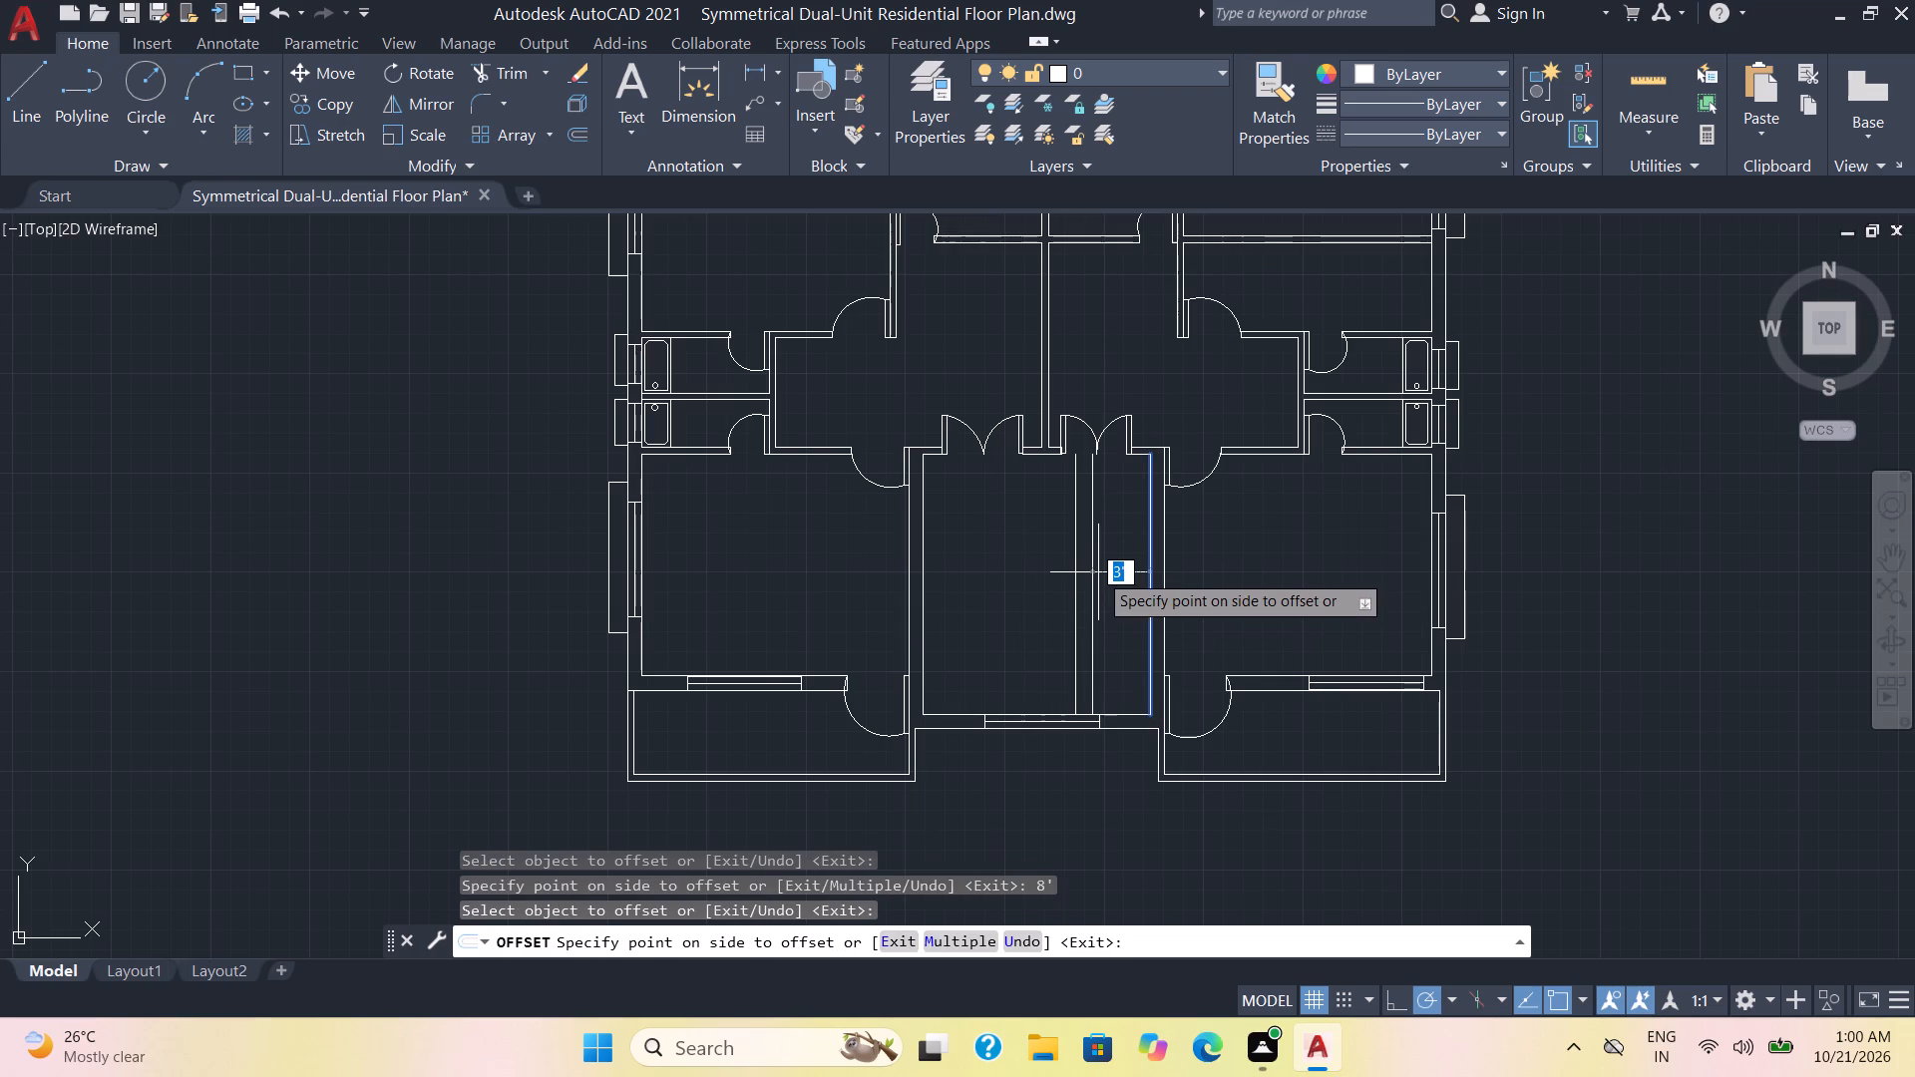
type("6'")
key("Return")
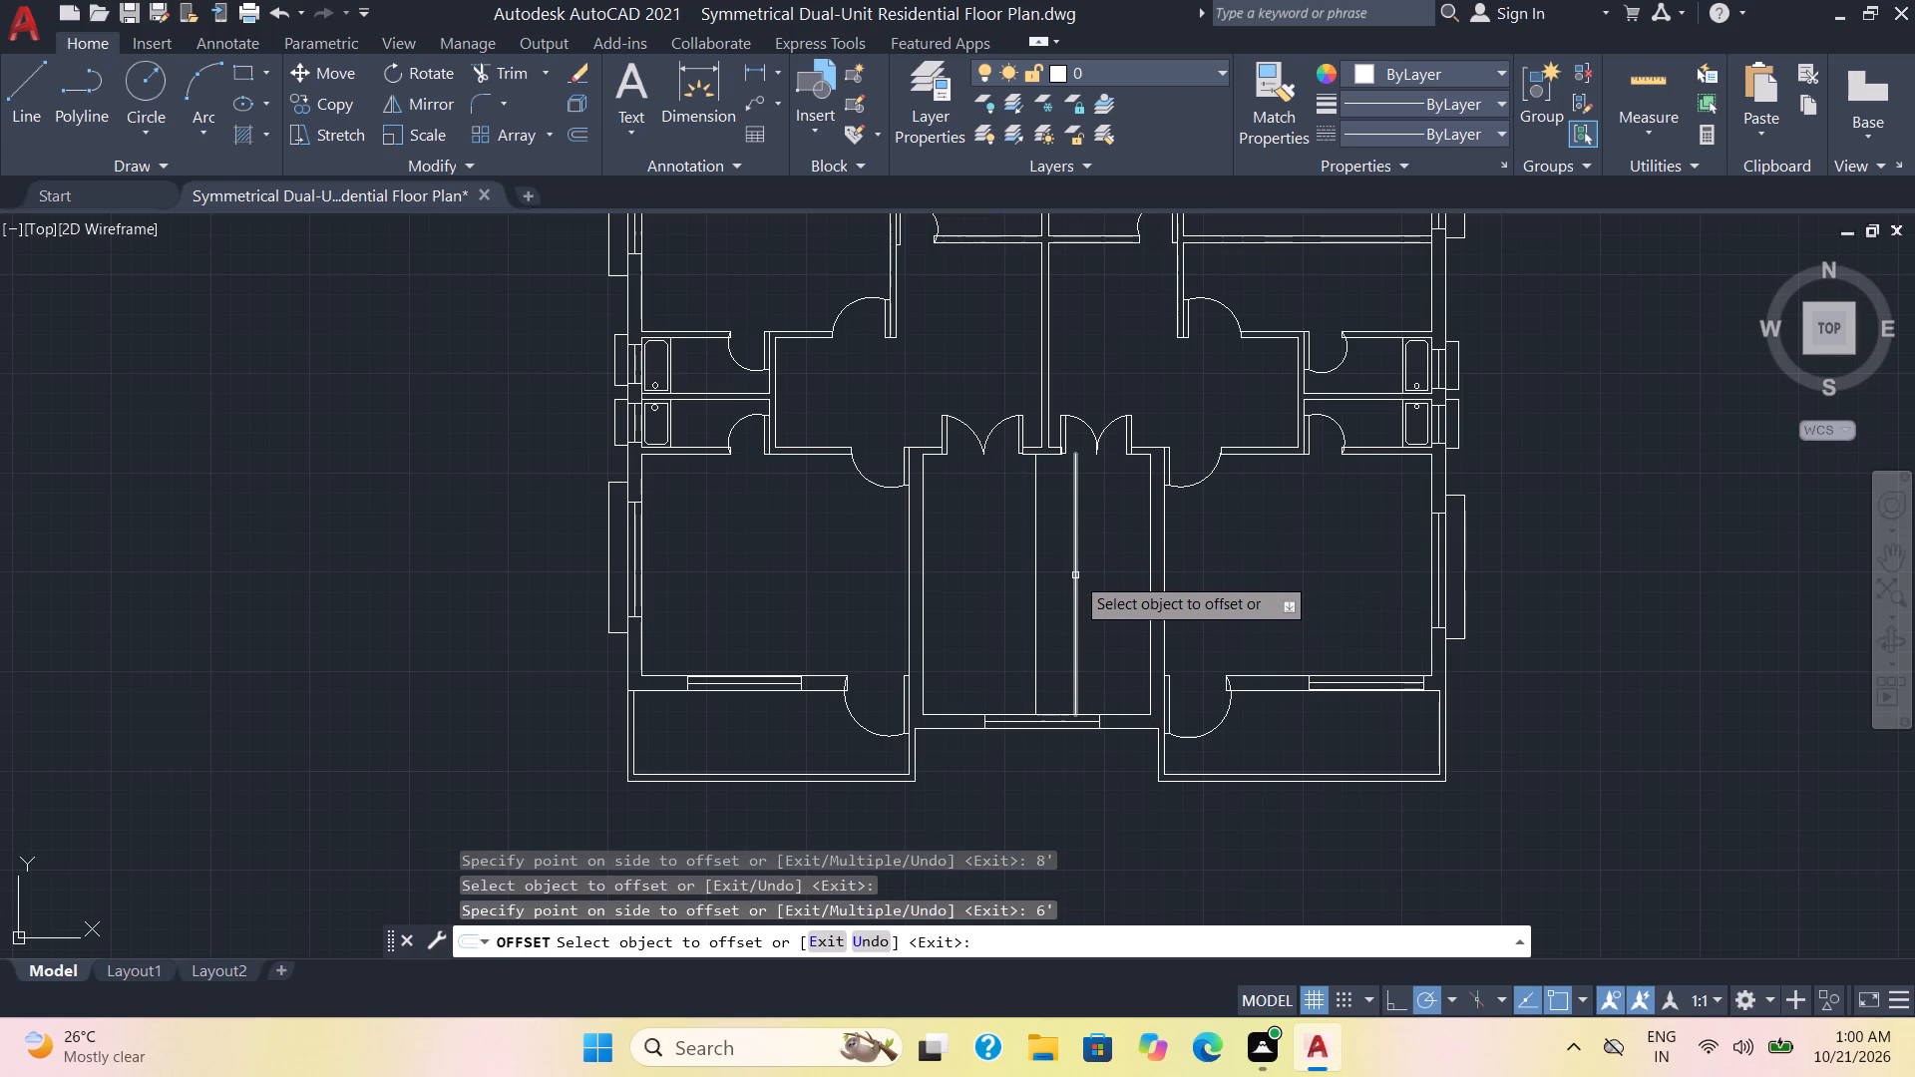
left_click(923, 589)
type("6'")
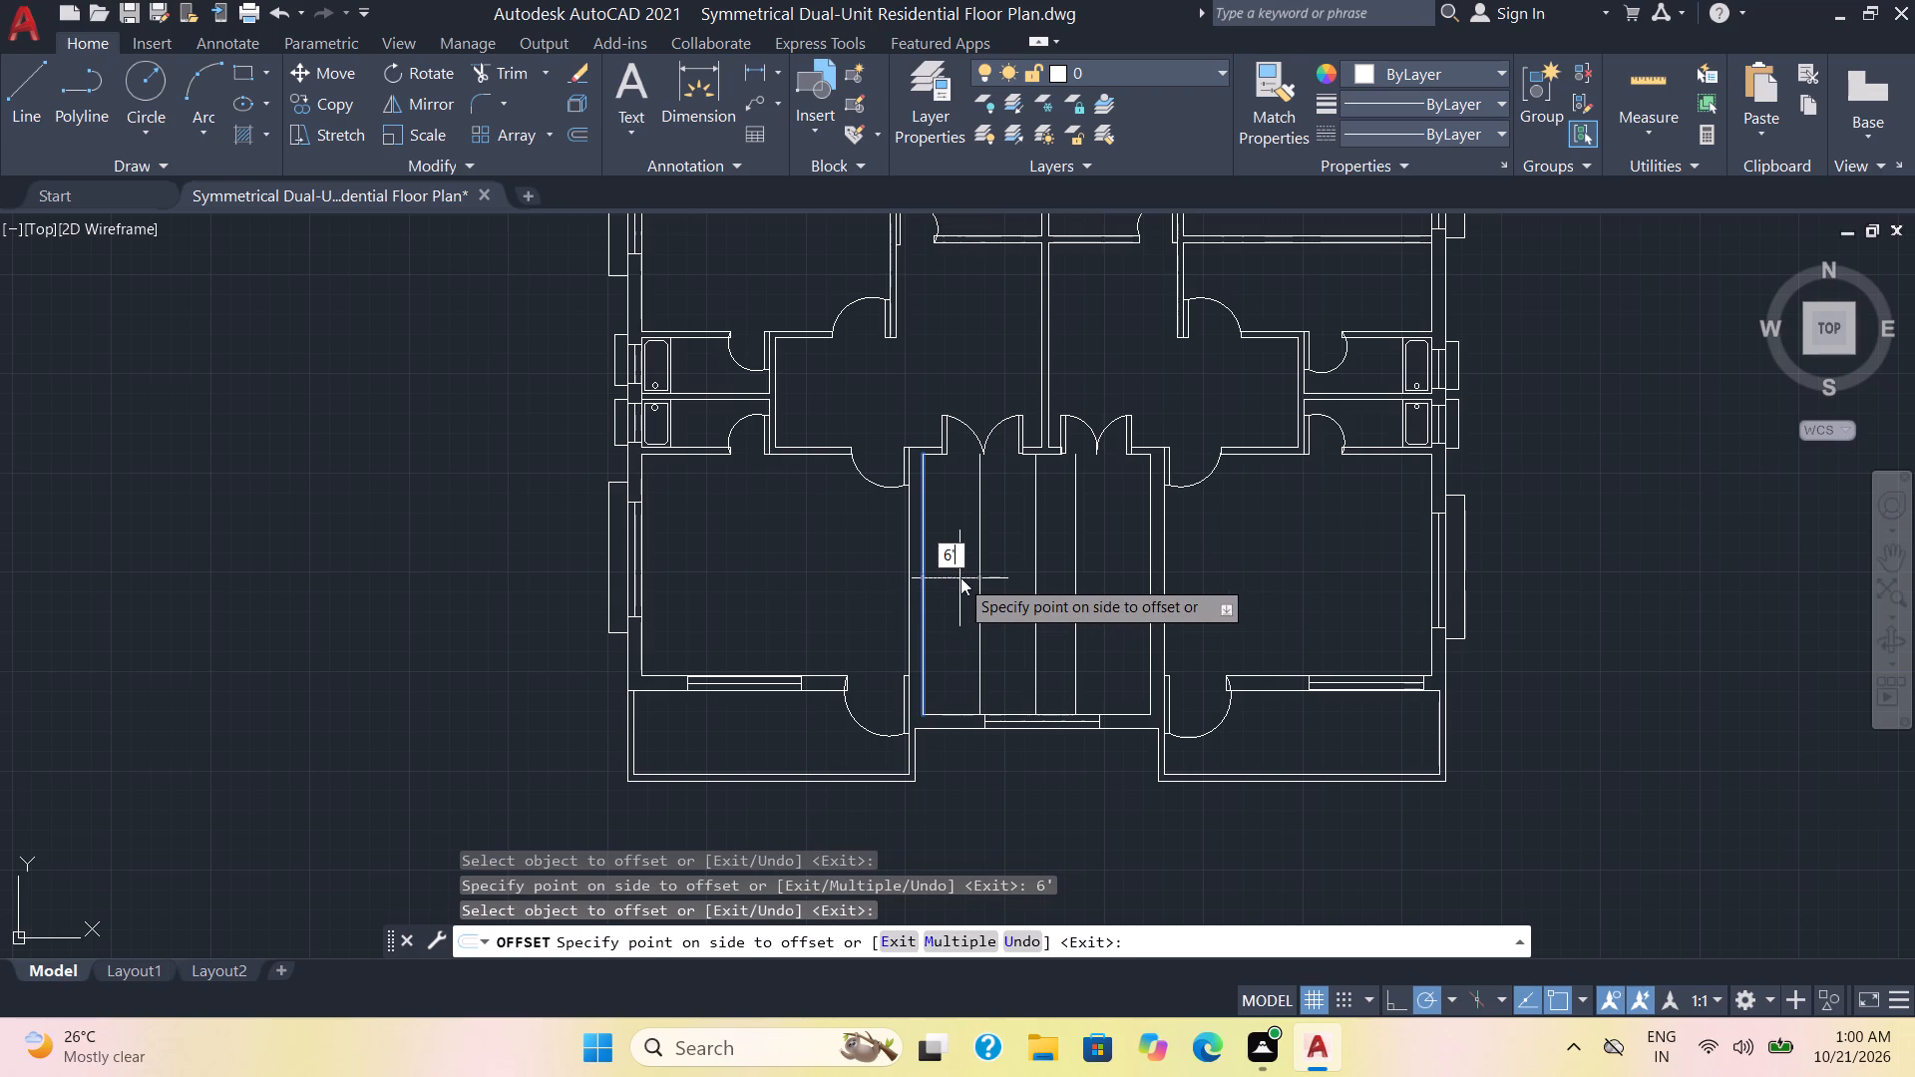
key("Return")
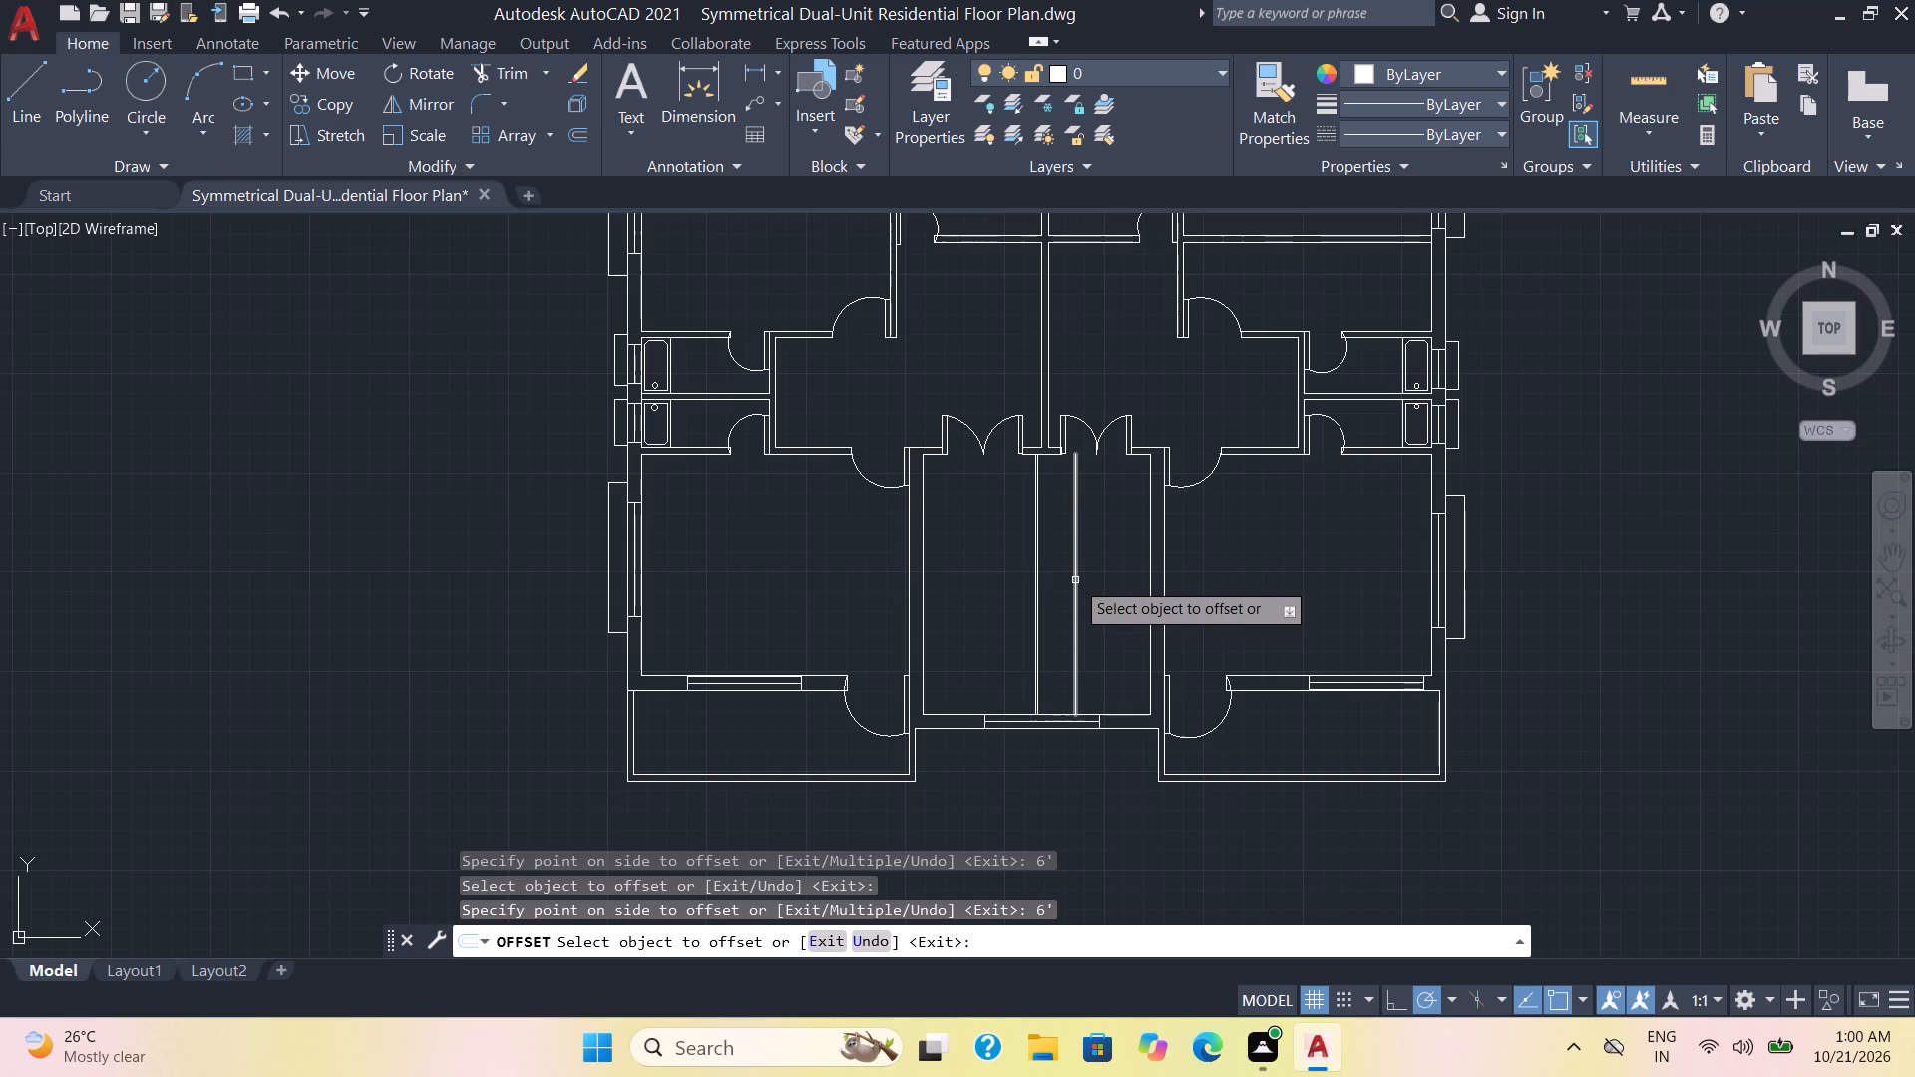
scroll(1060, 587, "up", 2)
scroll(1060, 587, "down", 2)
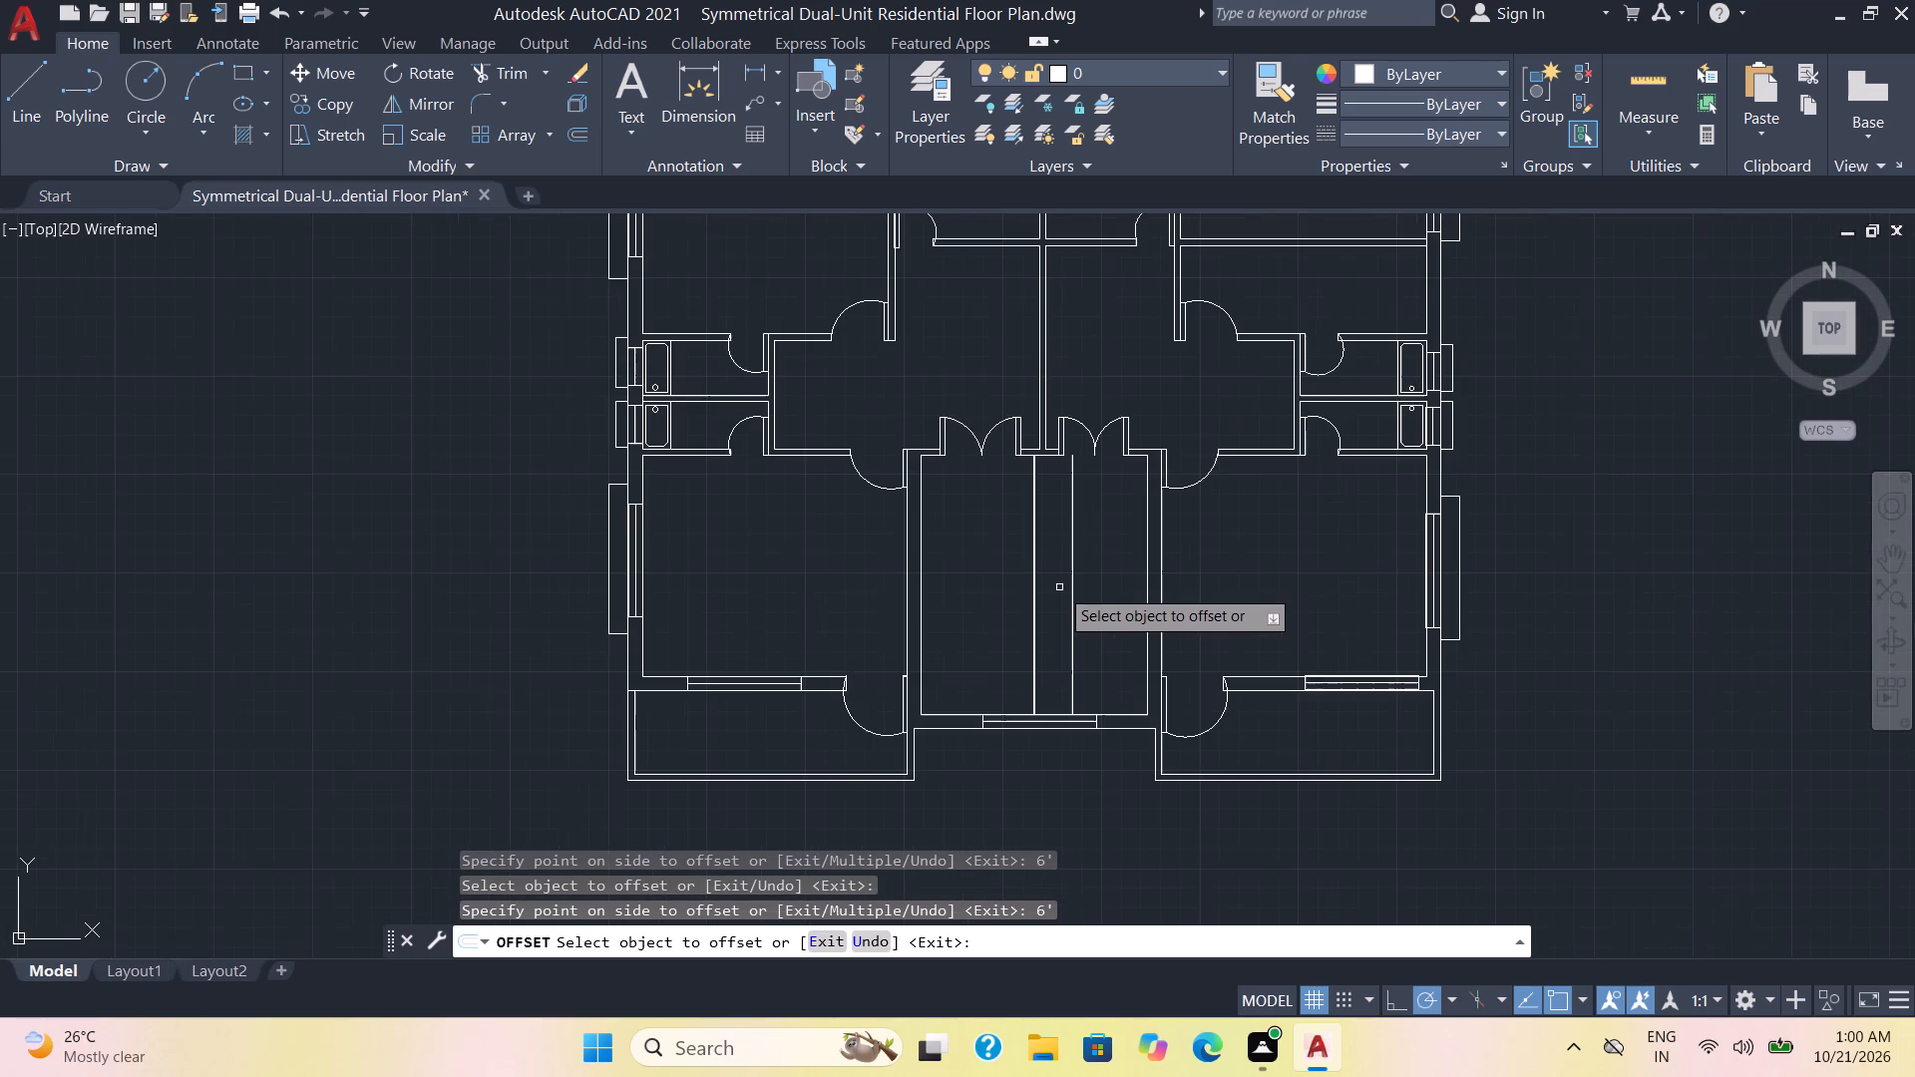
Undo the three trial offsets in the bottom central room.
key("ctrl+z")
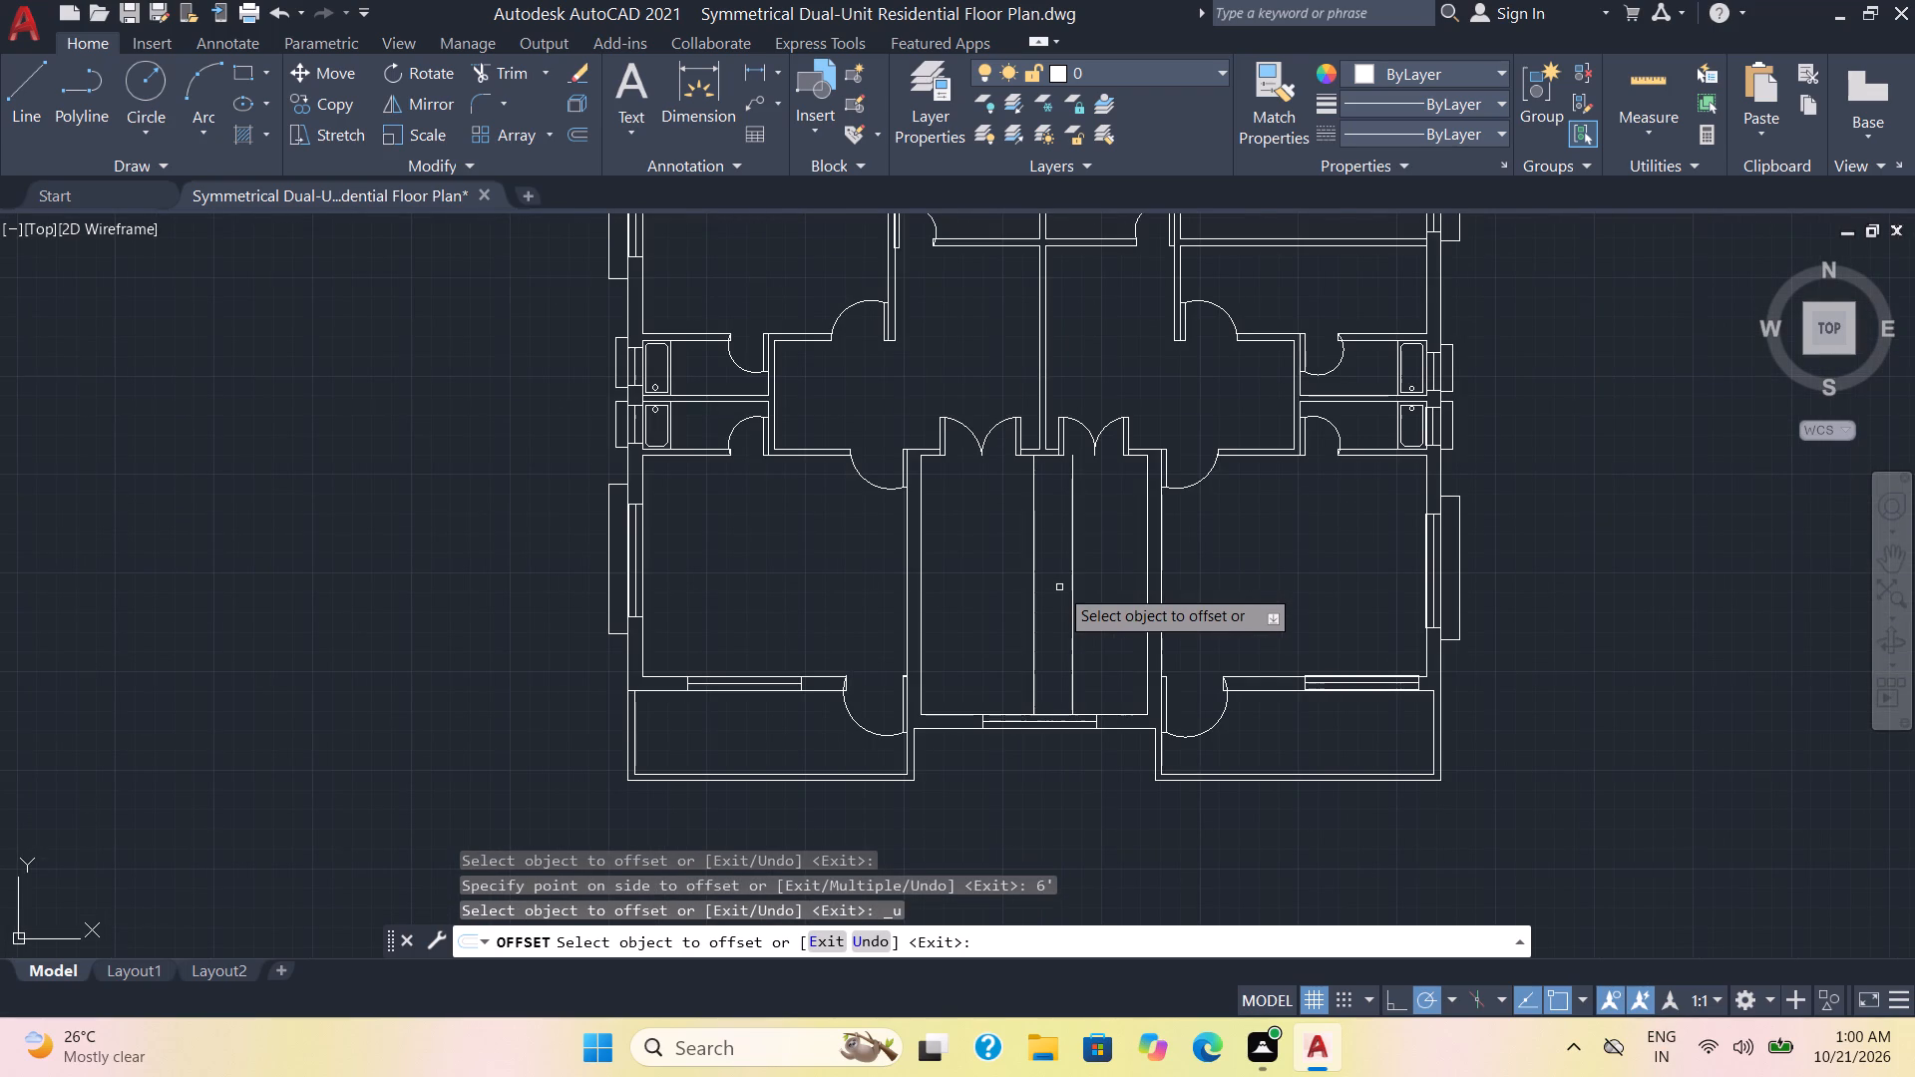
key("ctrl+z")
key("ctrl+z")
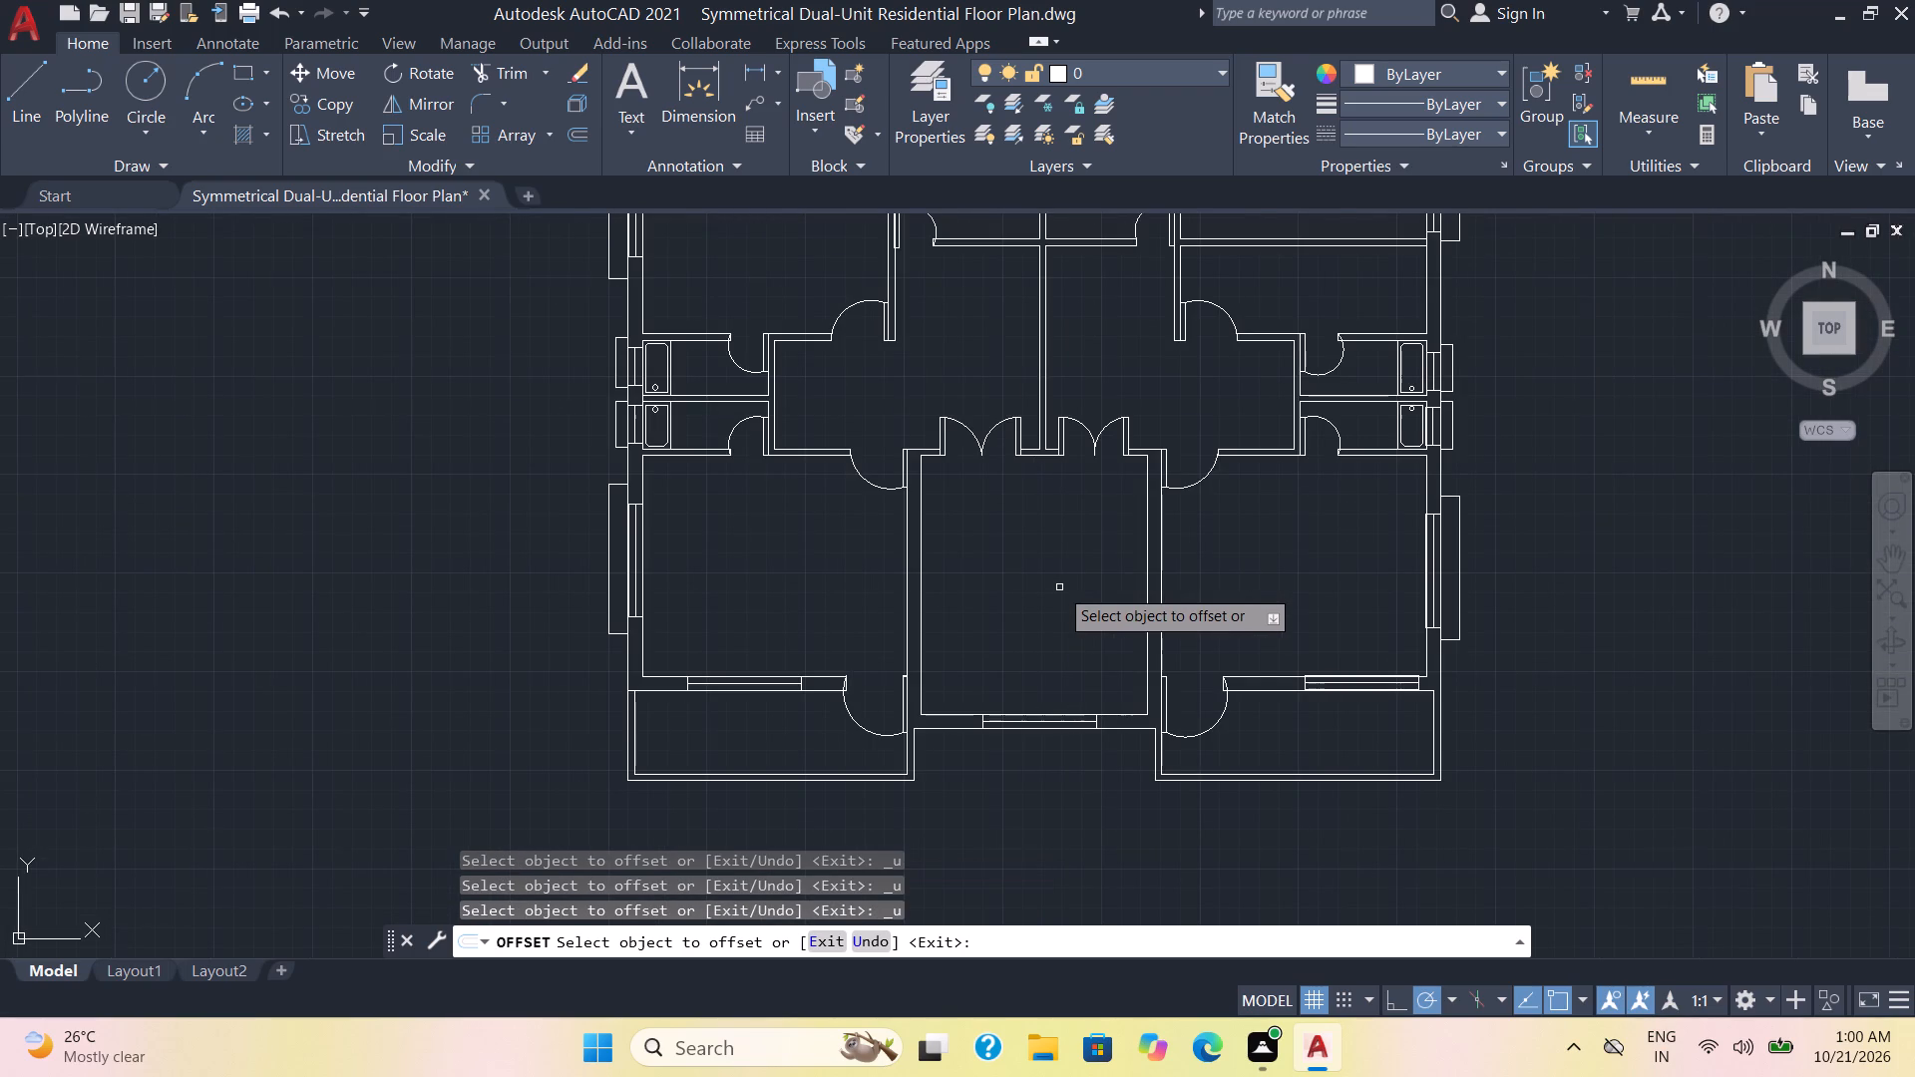
Offset the bottom central room's right wall line and its left wall line 5' into the room.
left_click(1149, 577)
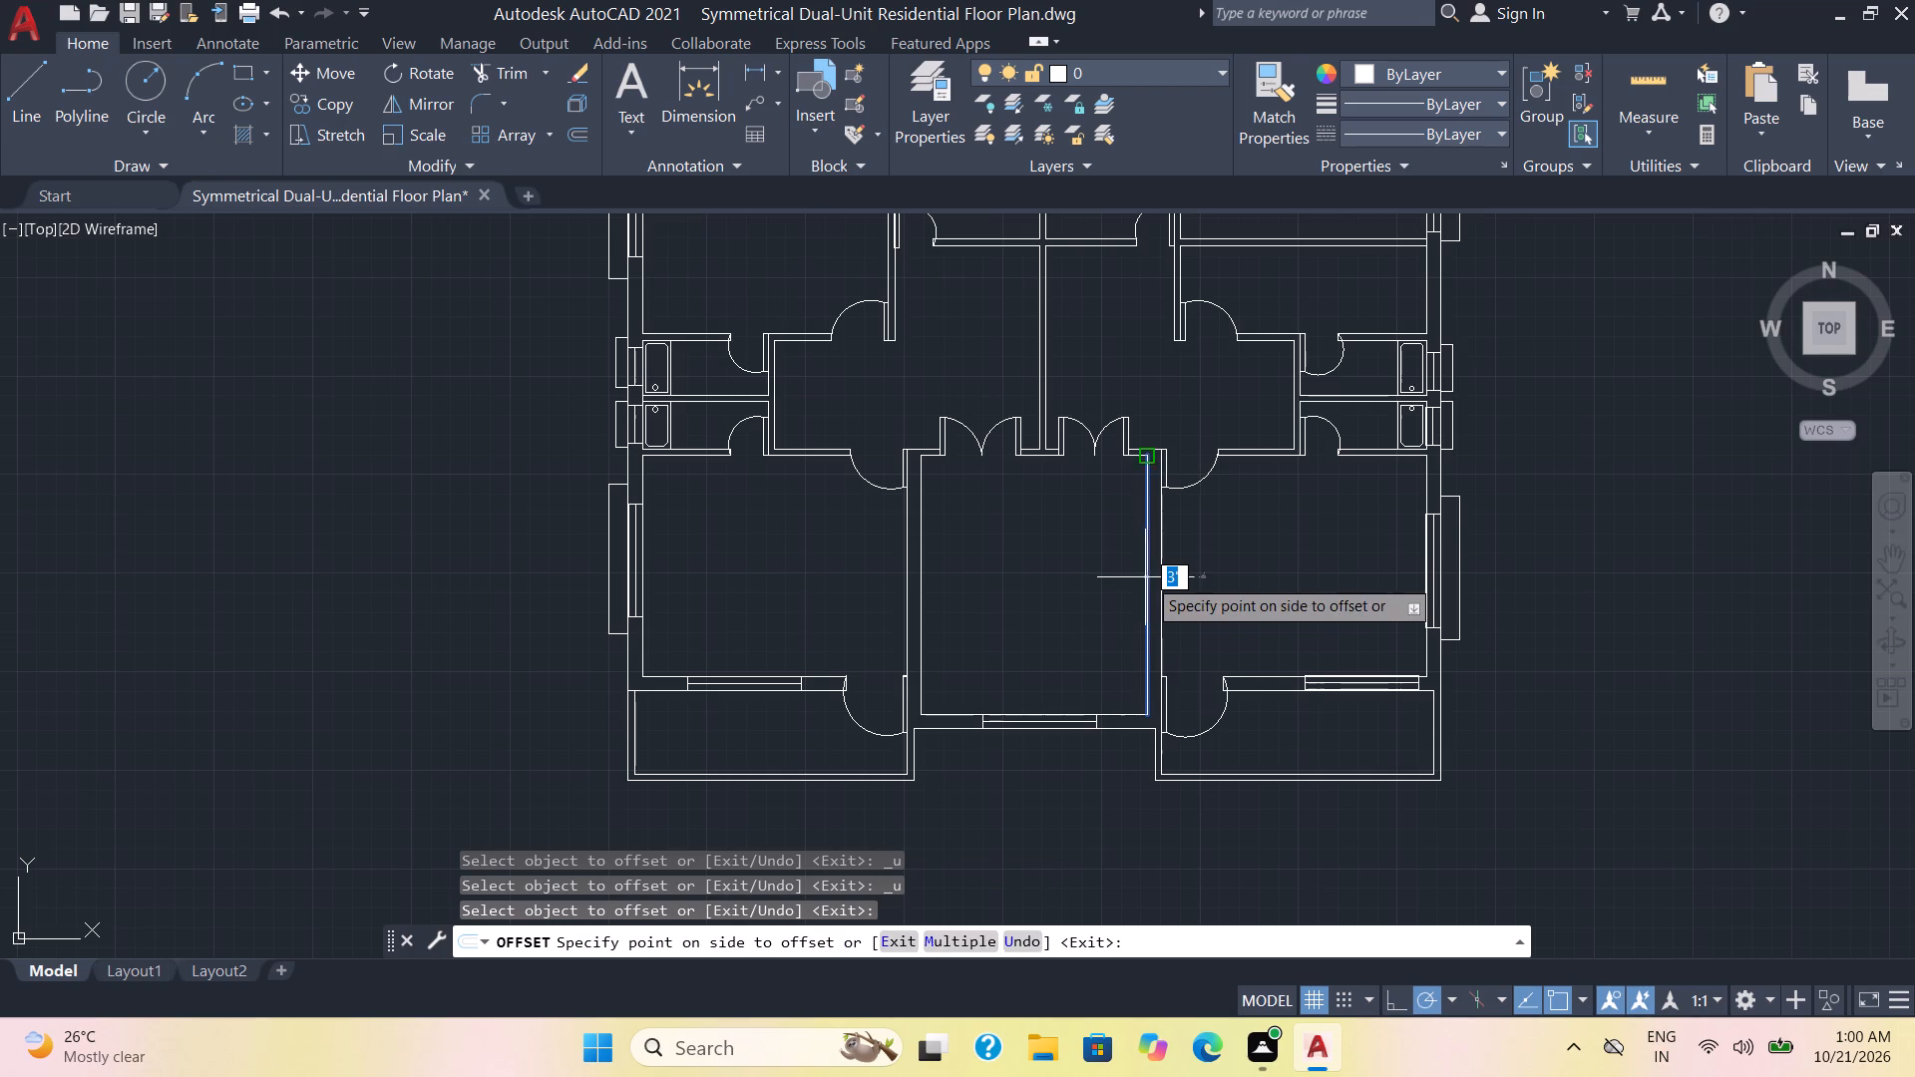
type("5'")
key("Return")
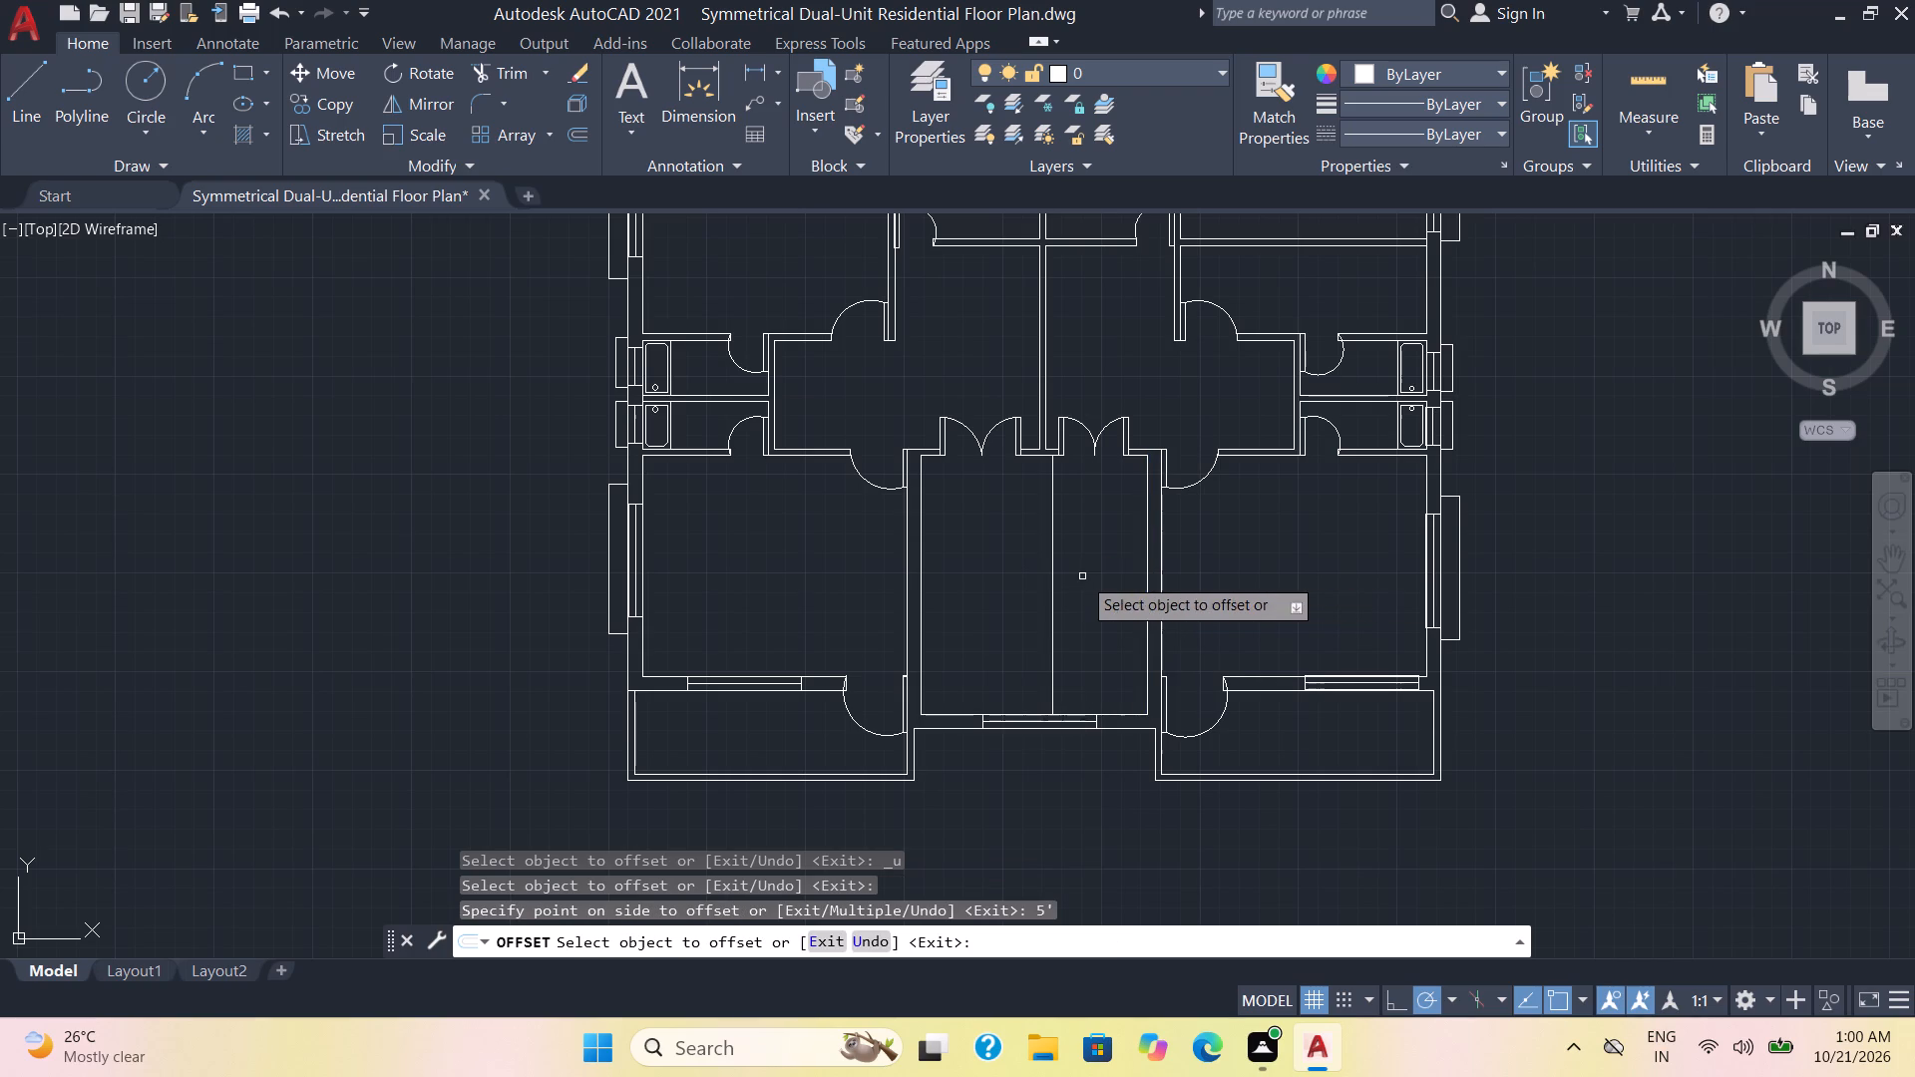
left_click(921, 602)
key("5")
key("apostrophe")
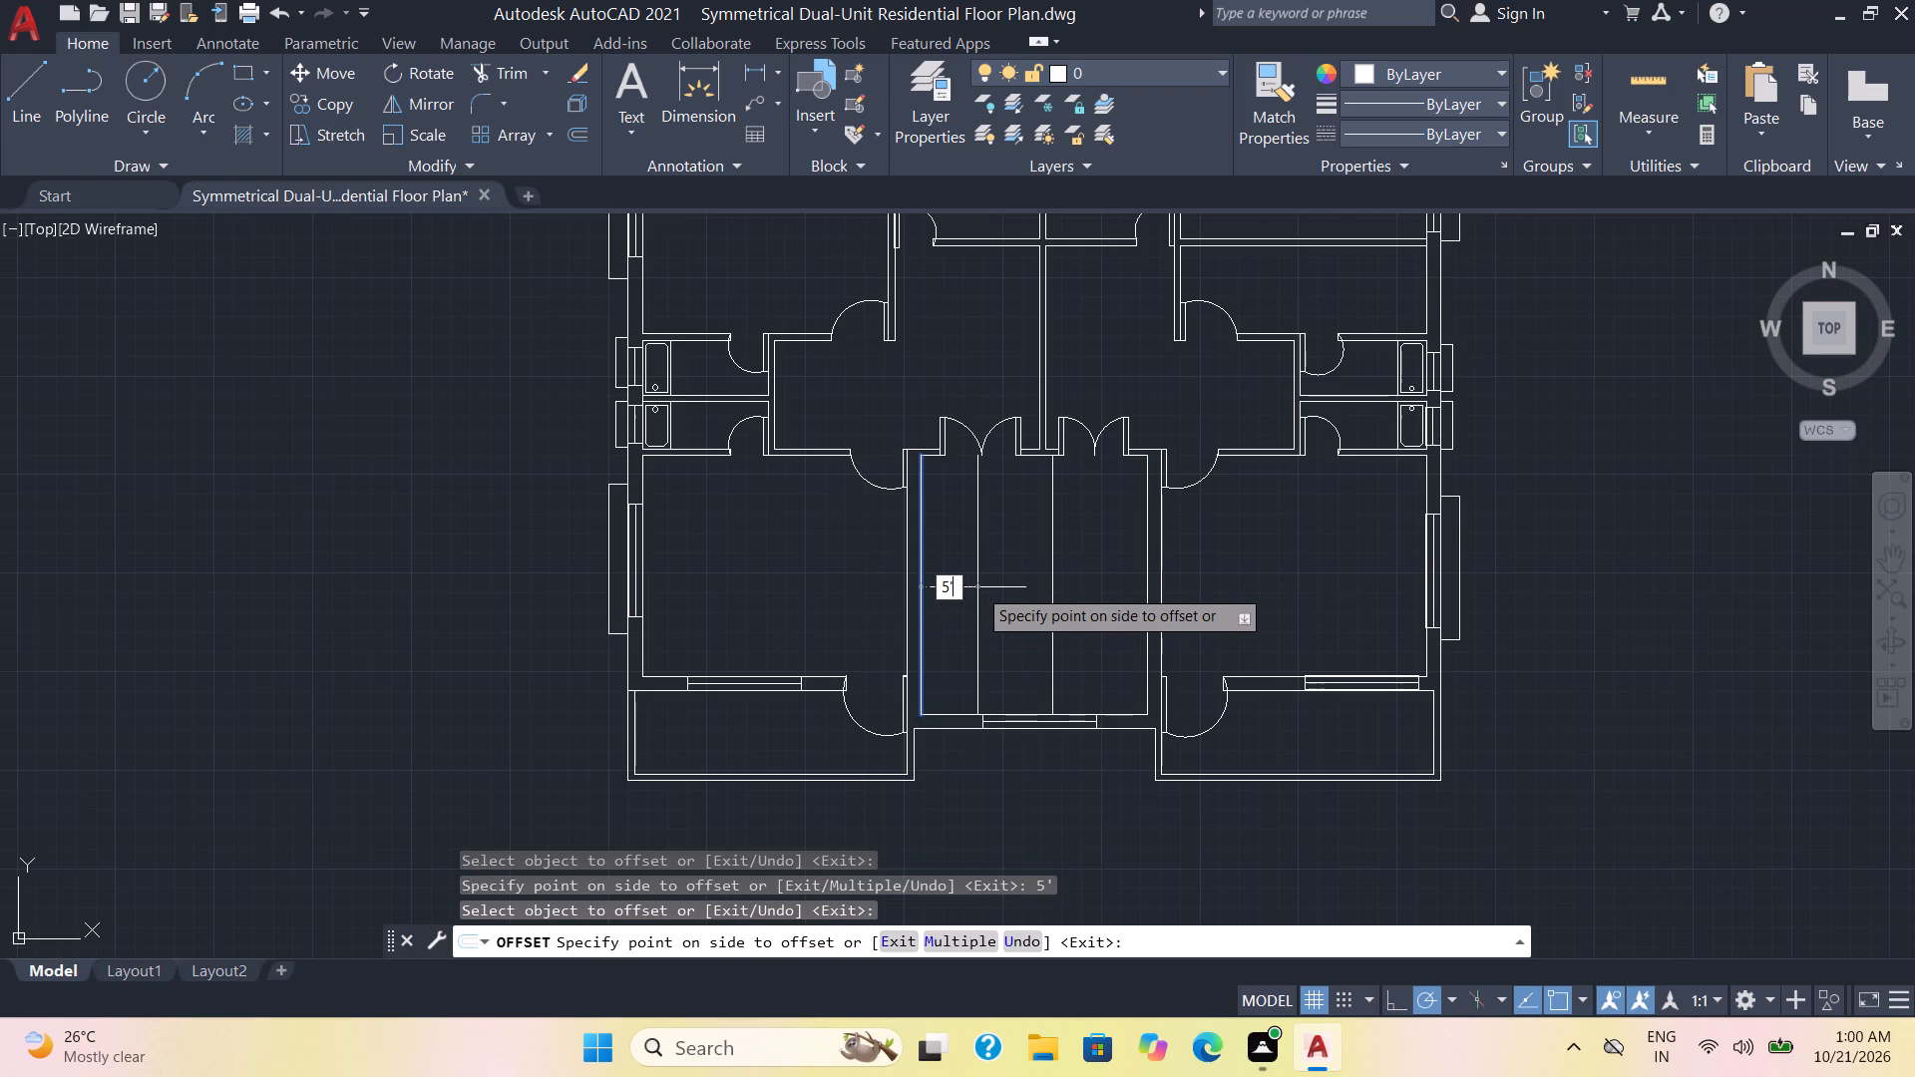
key("Return")
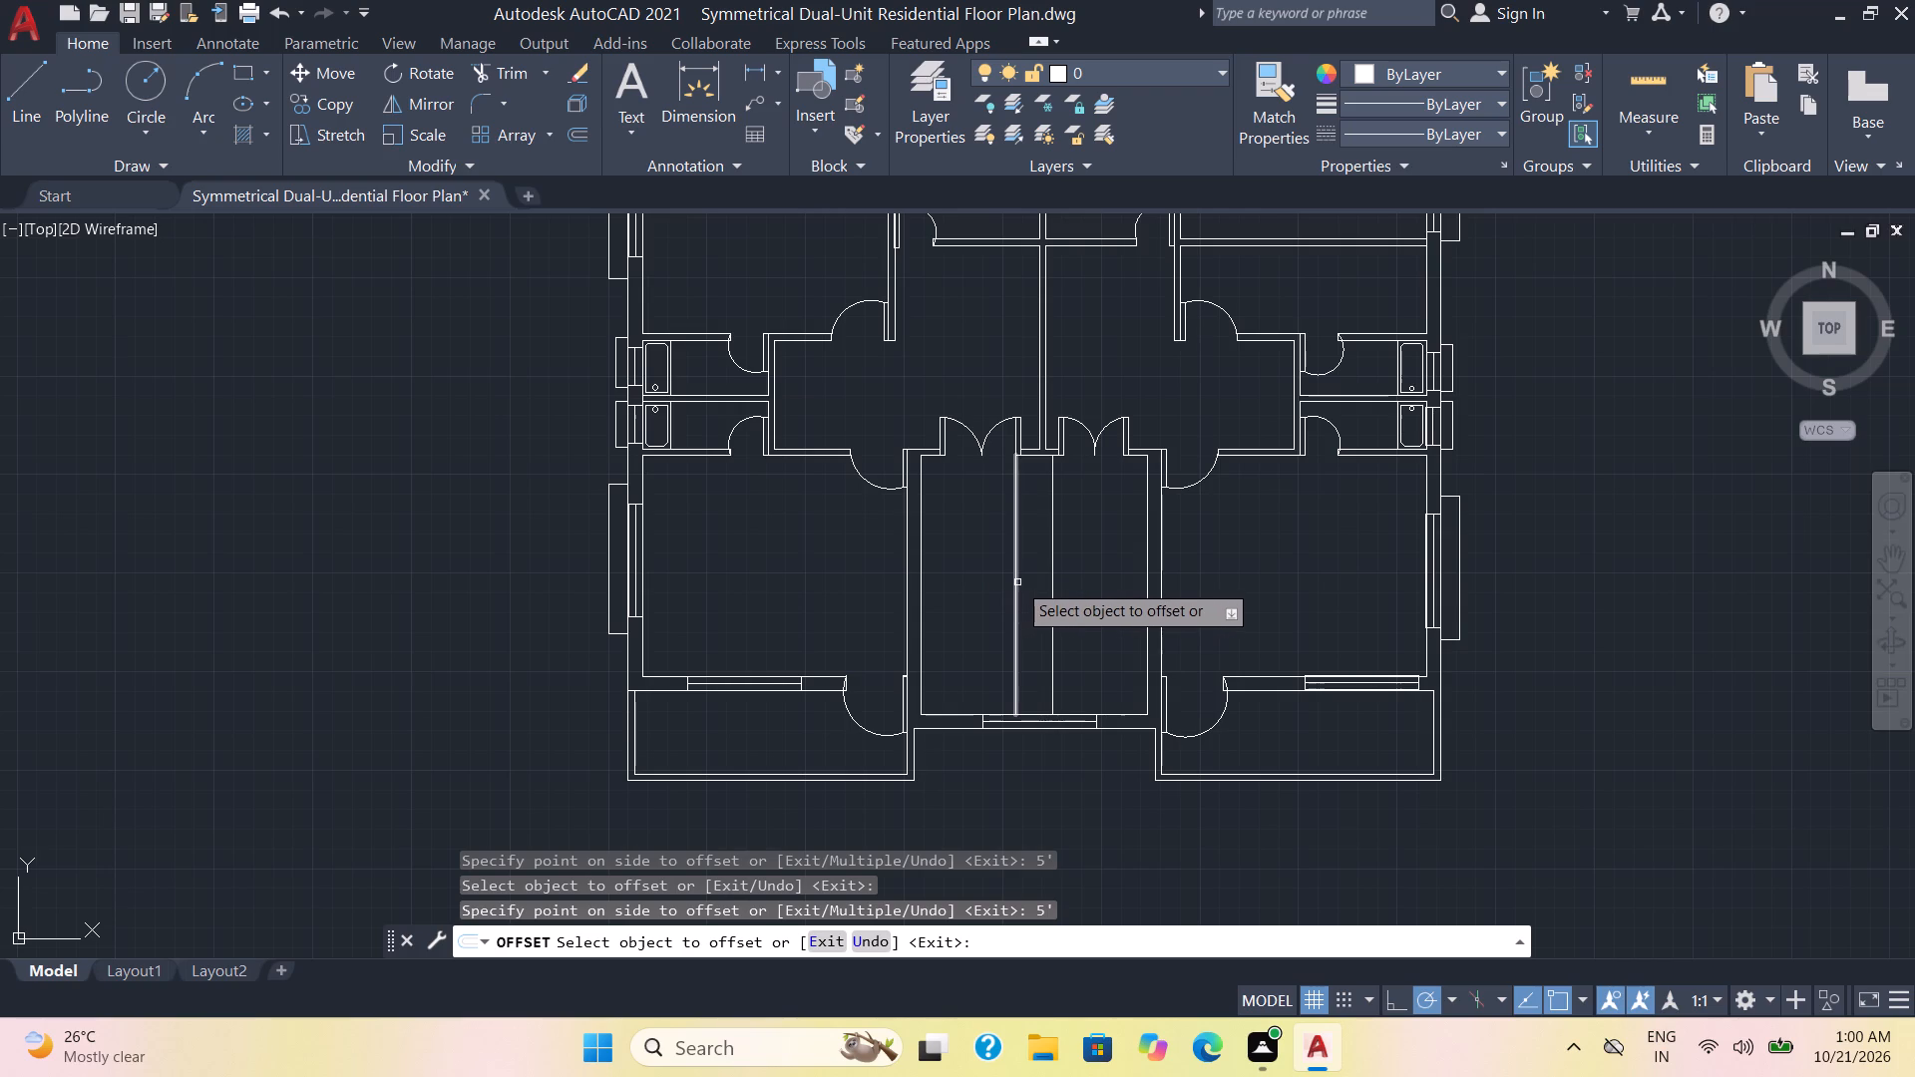
Offset the line 5' from the left wall by 1' towards the room's centre.
left_click(1014, 583)
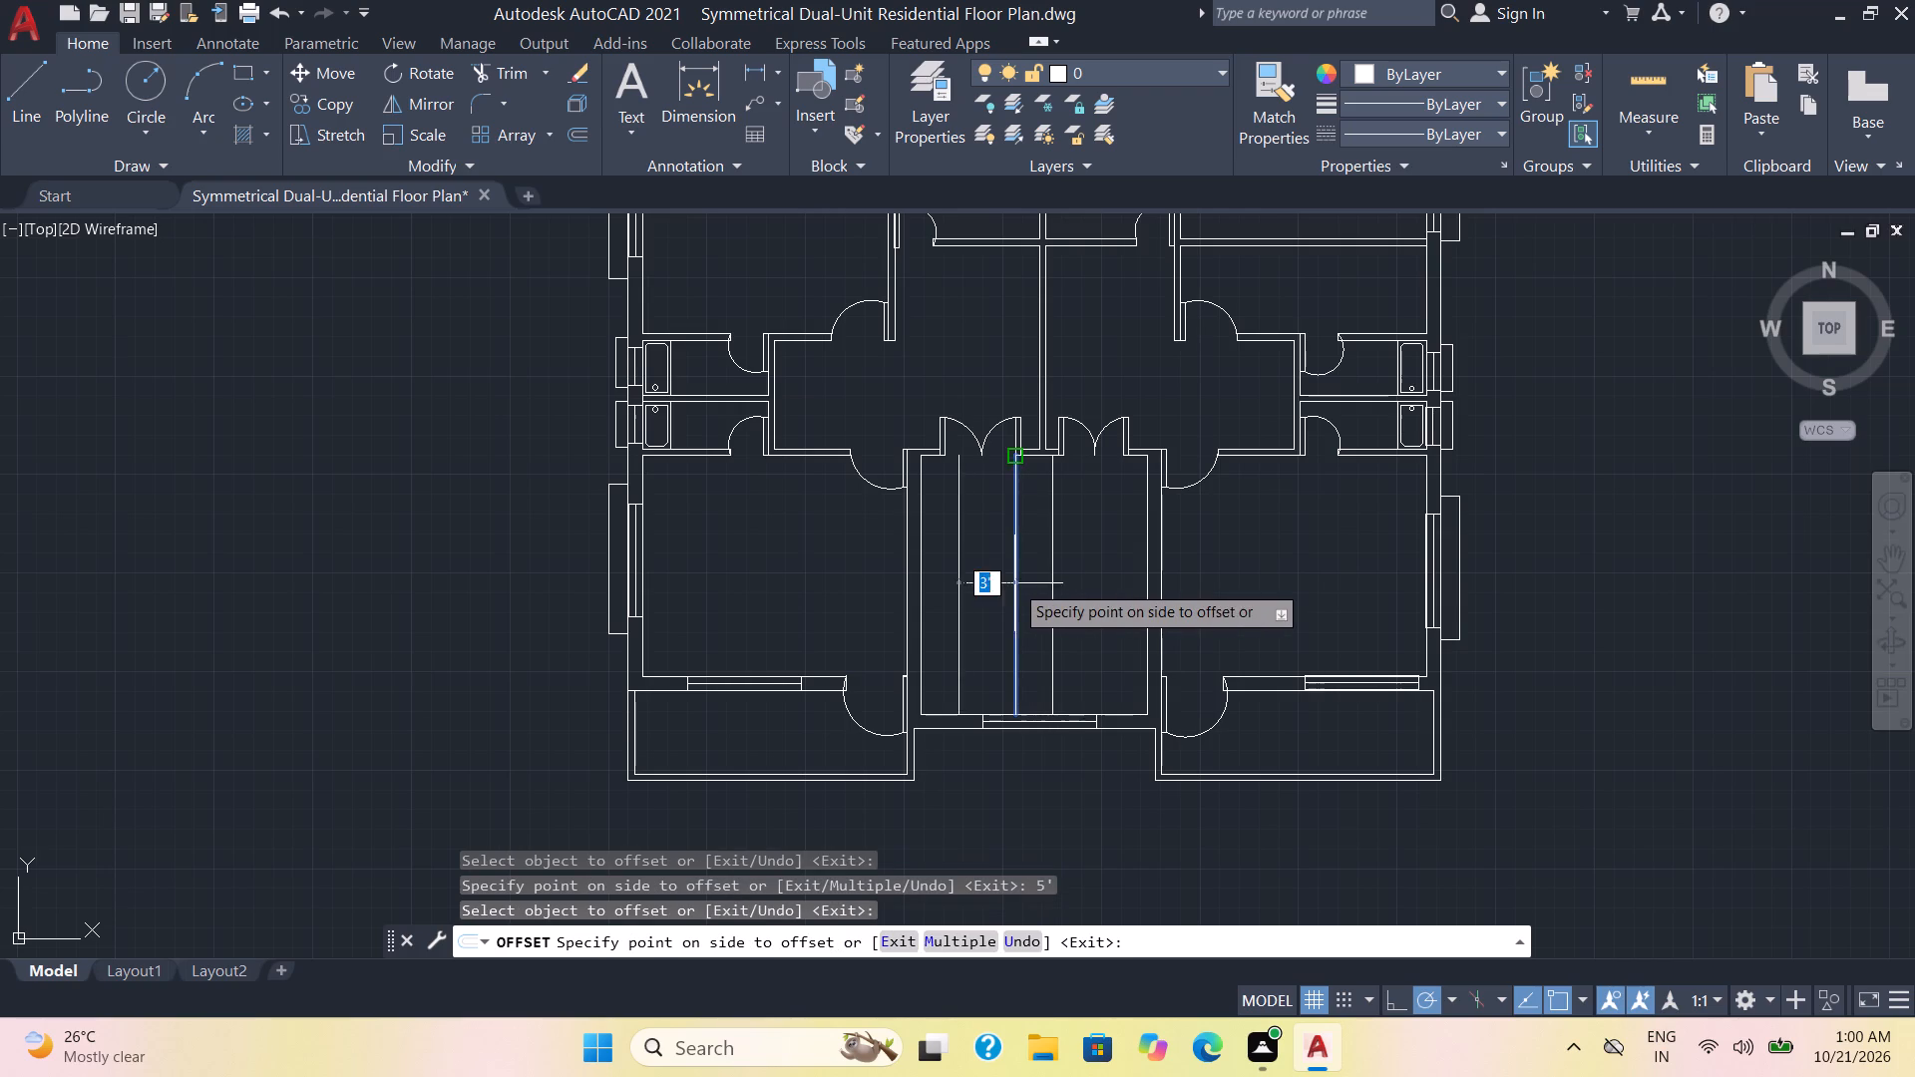
key("1")
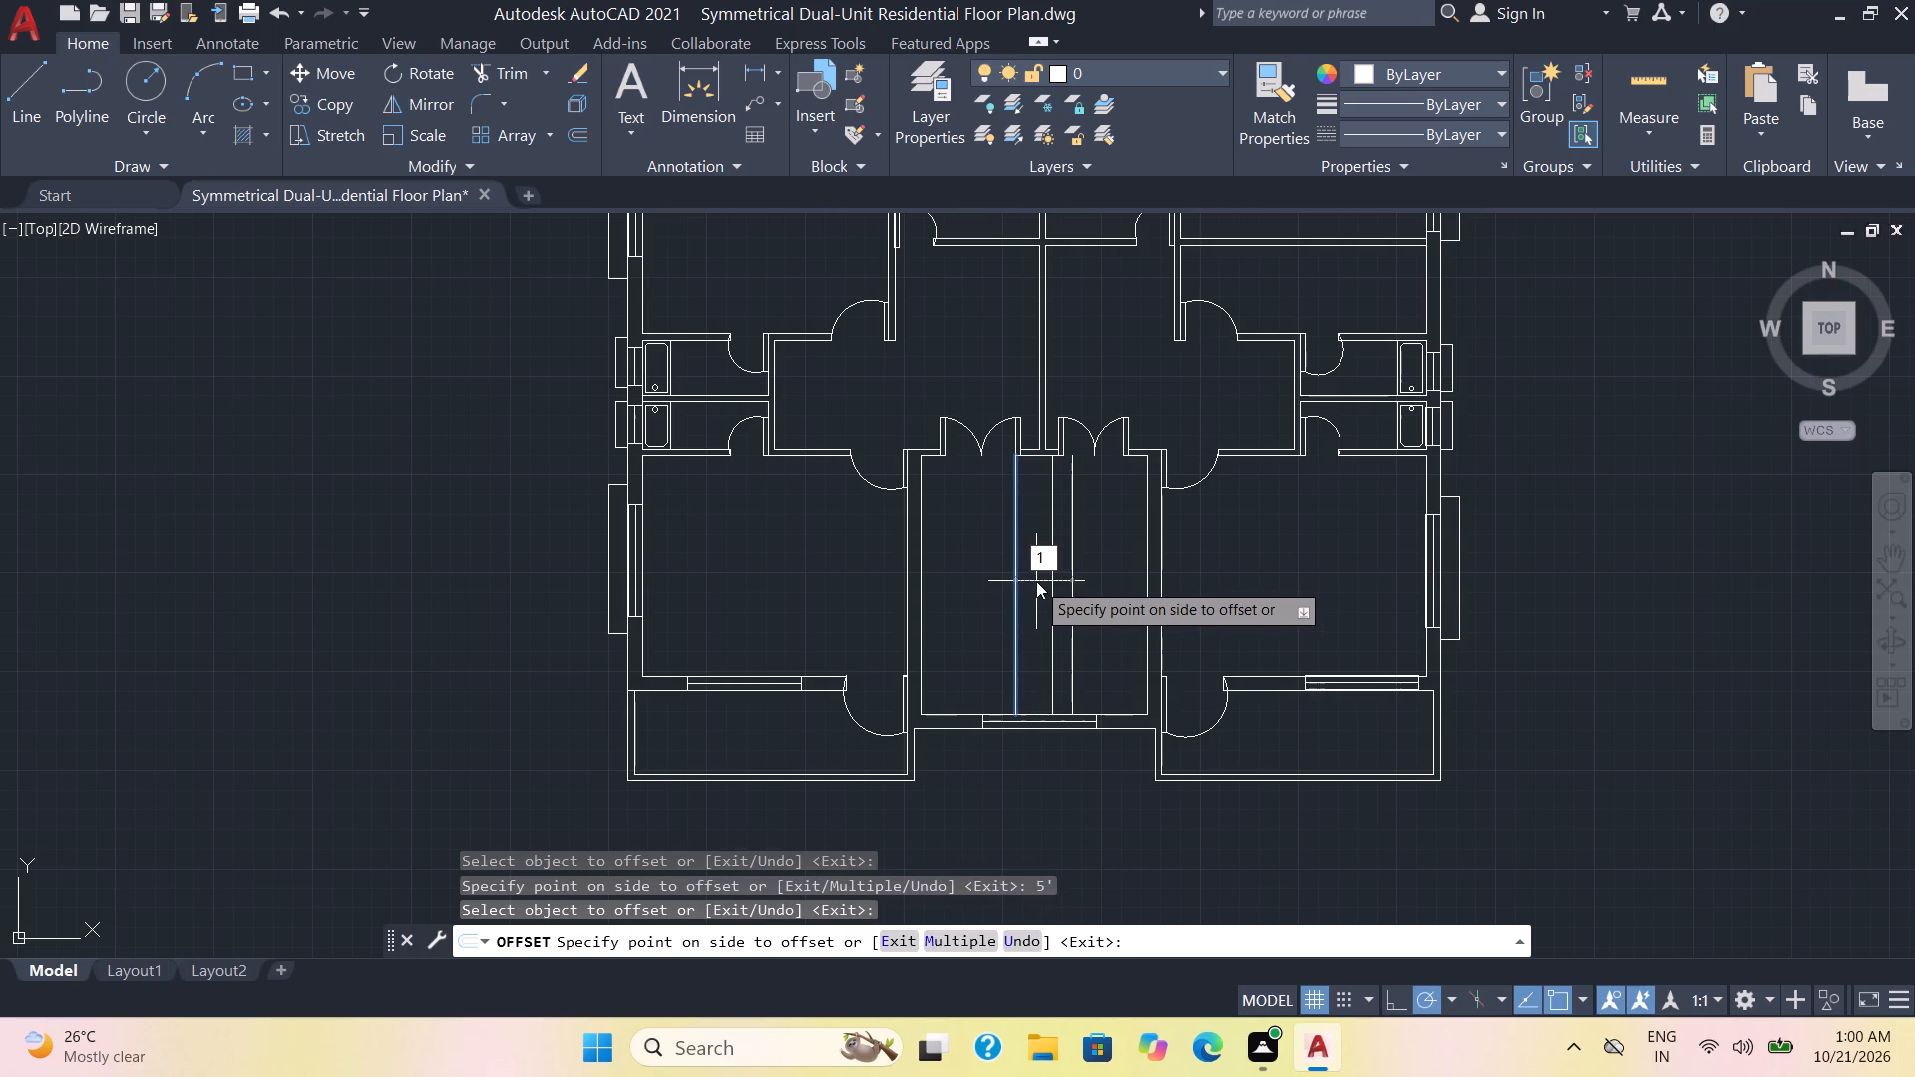
key("apostrophe")
key("Return")
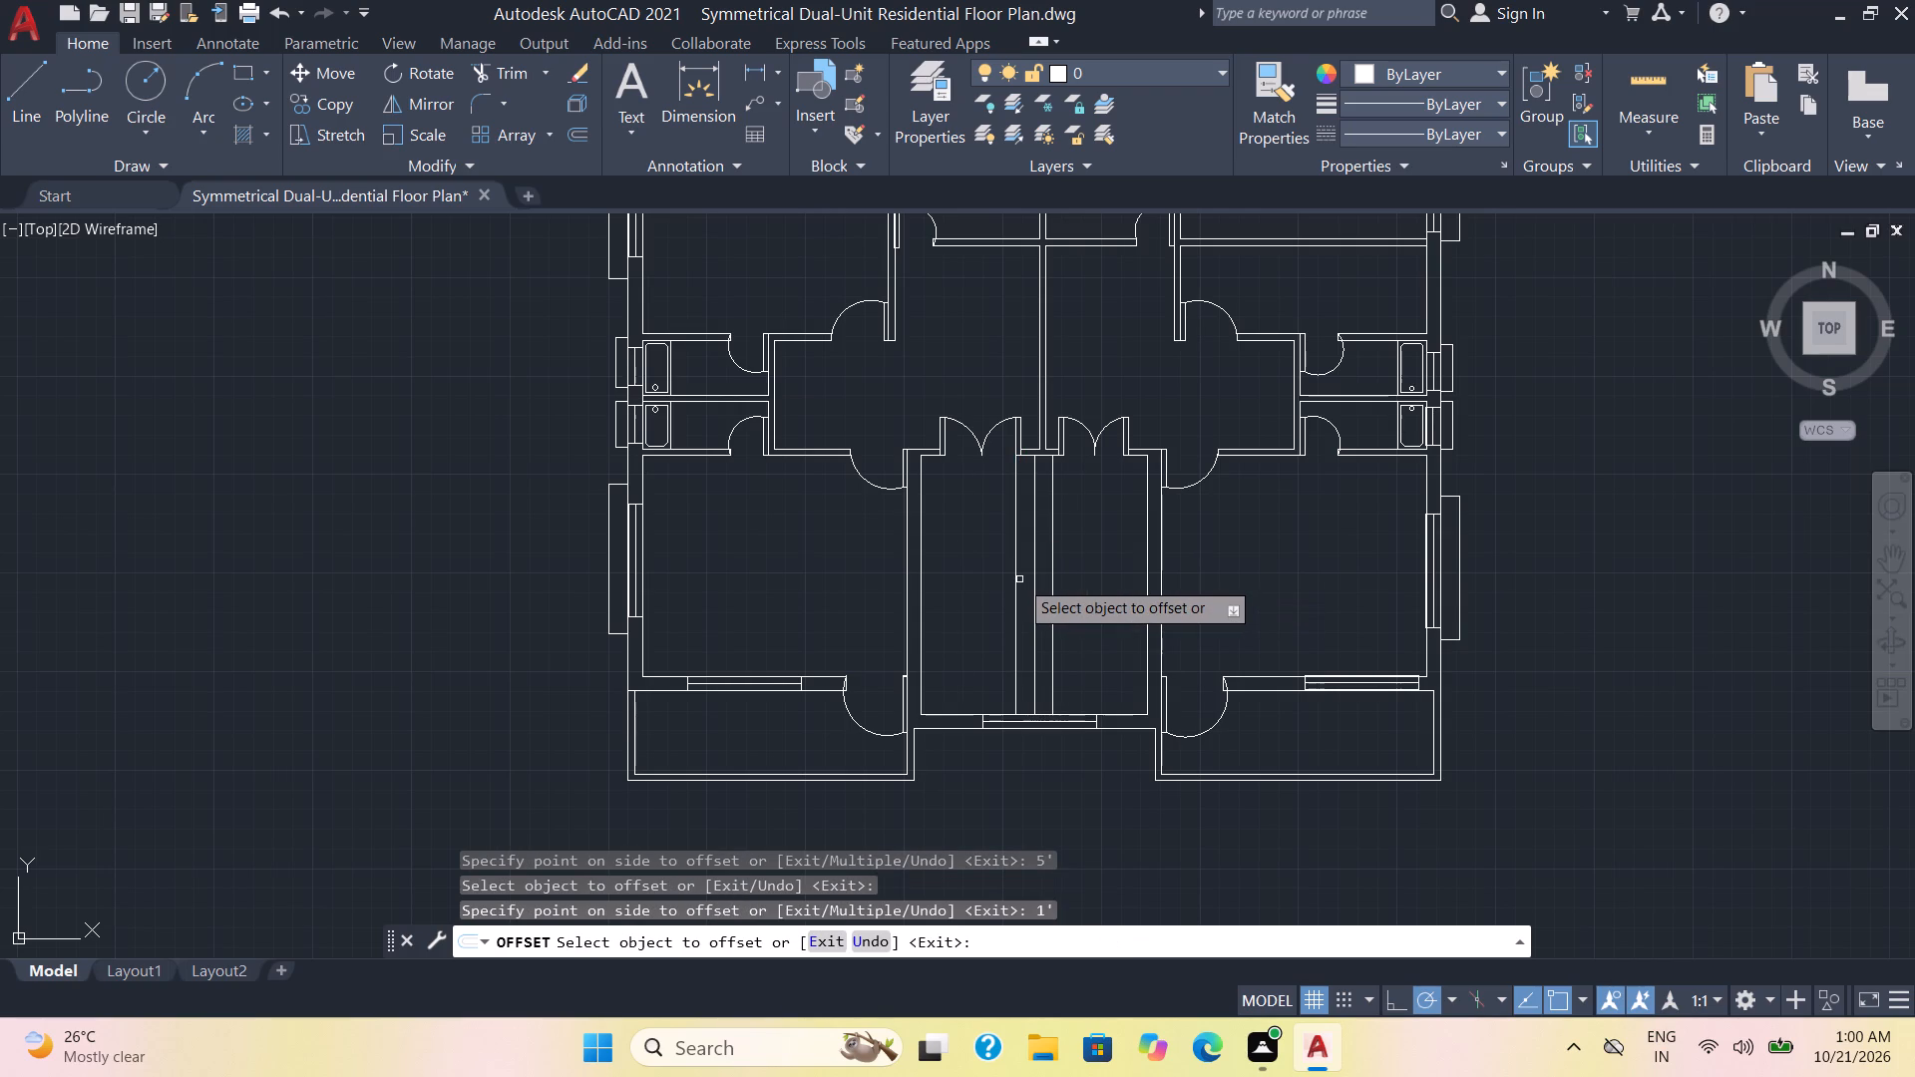
key("Escape")
Delete the vertical line 5' from the bottom central room's left wall.
left_click(1015, 586)
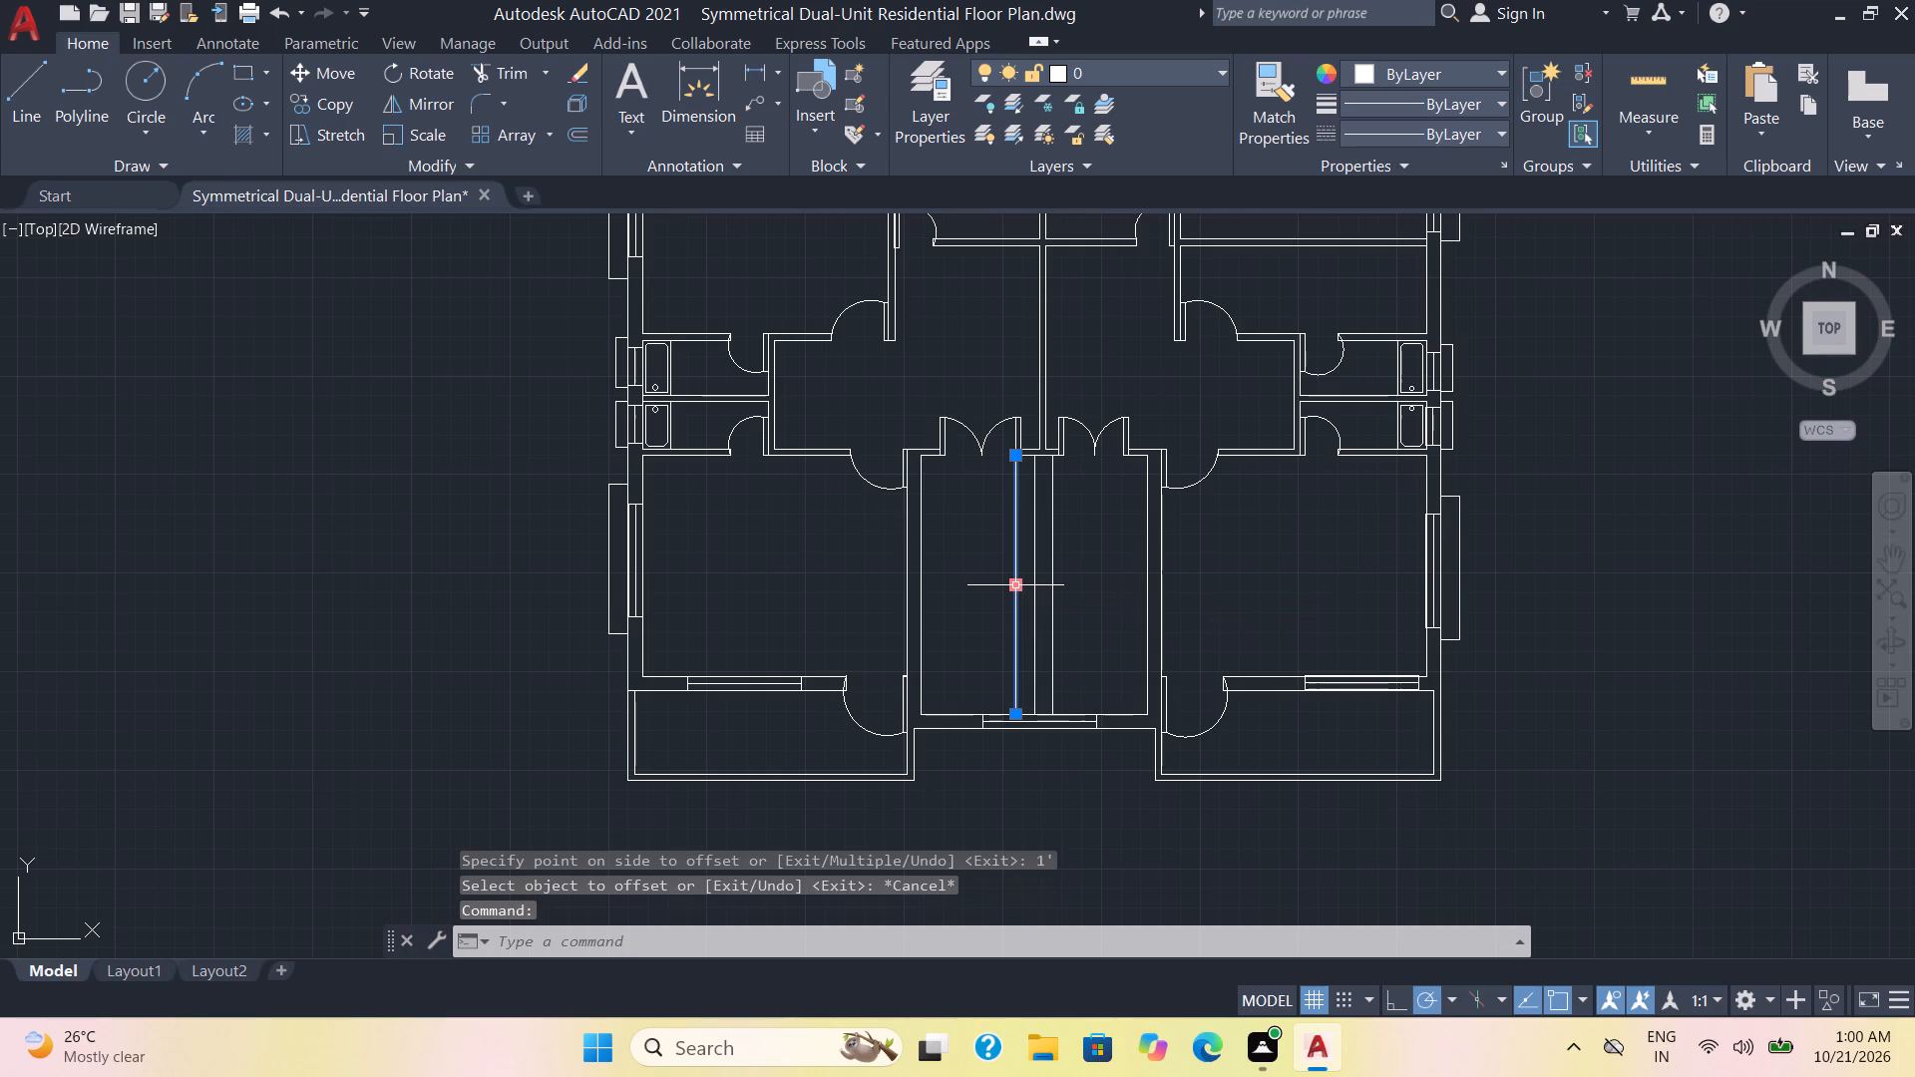
key("Delete")
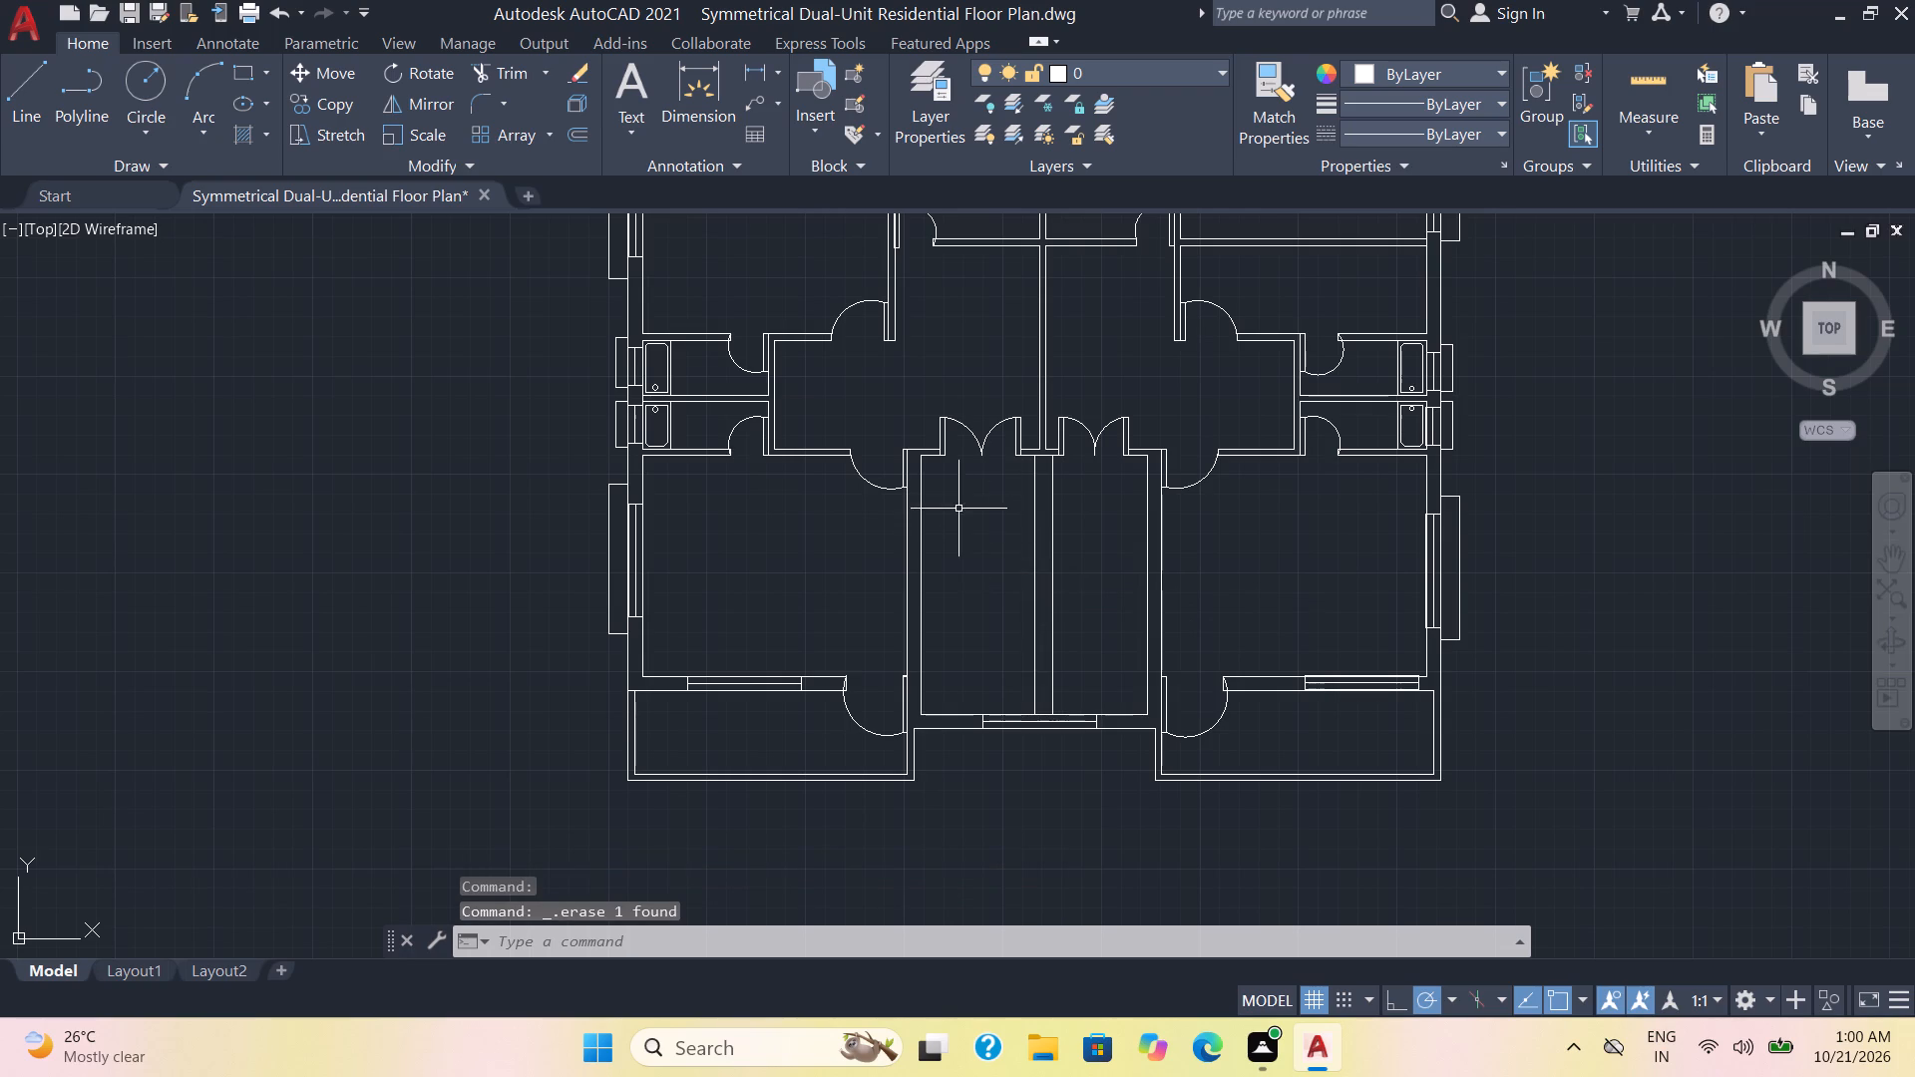
Draw a three-sided outline open to the left, about 7'-8" tall, with its horizontal lines crossing both central vertical lines.
left_click(31, 92)
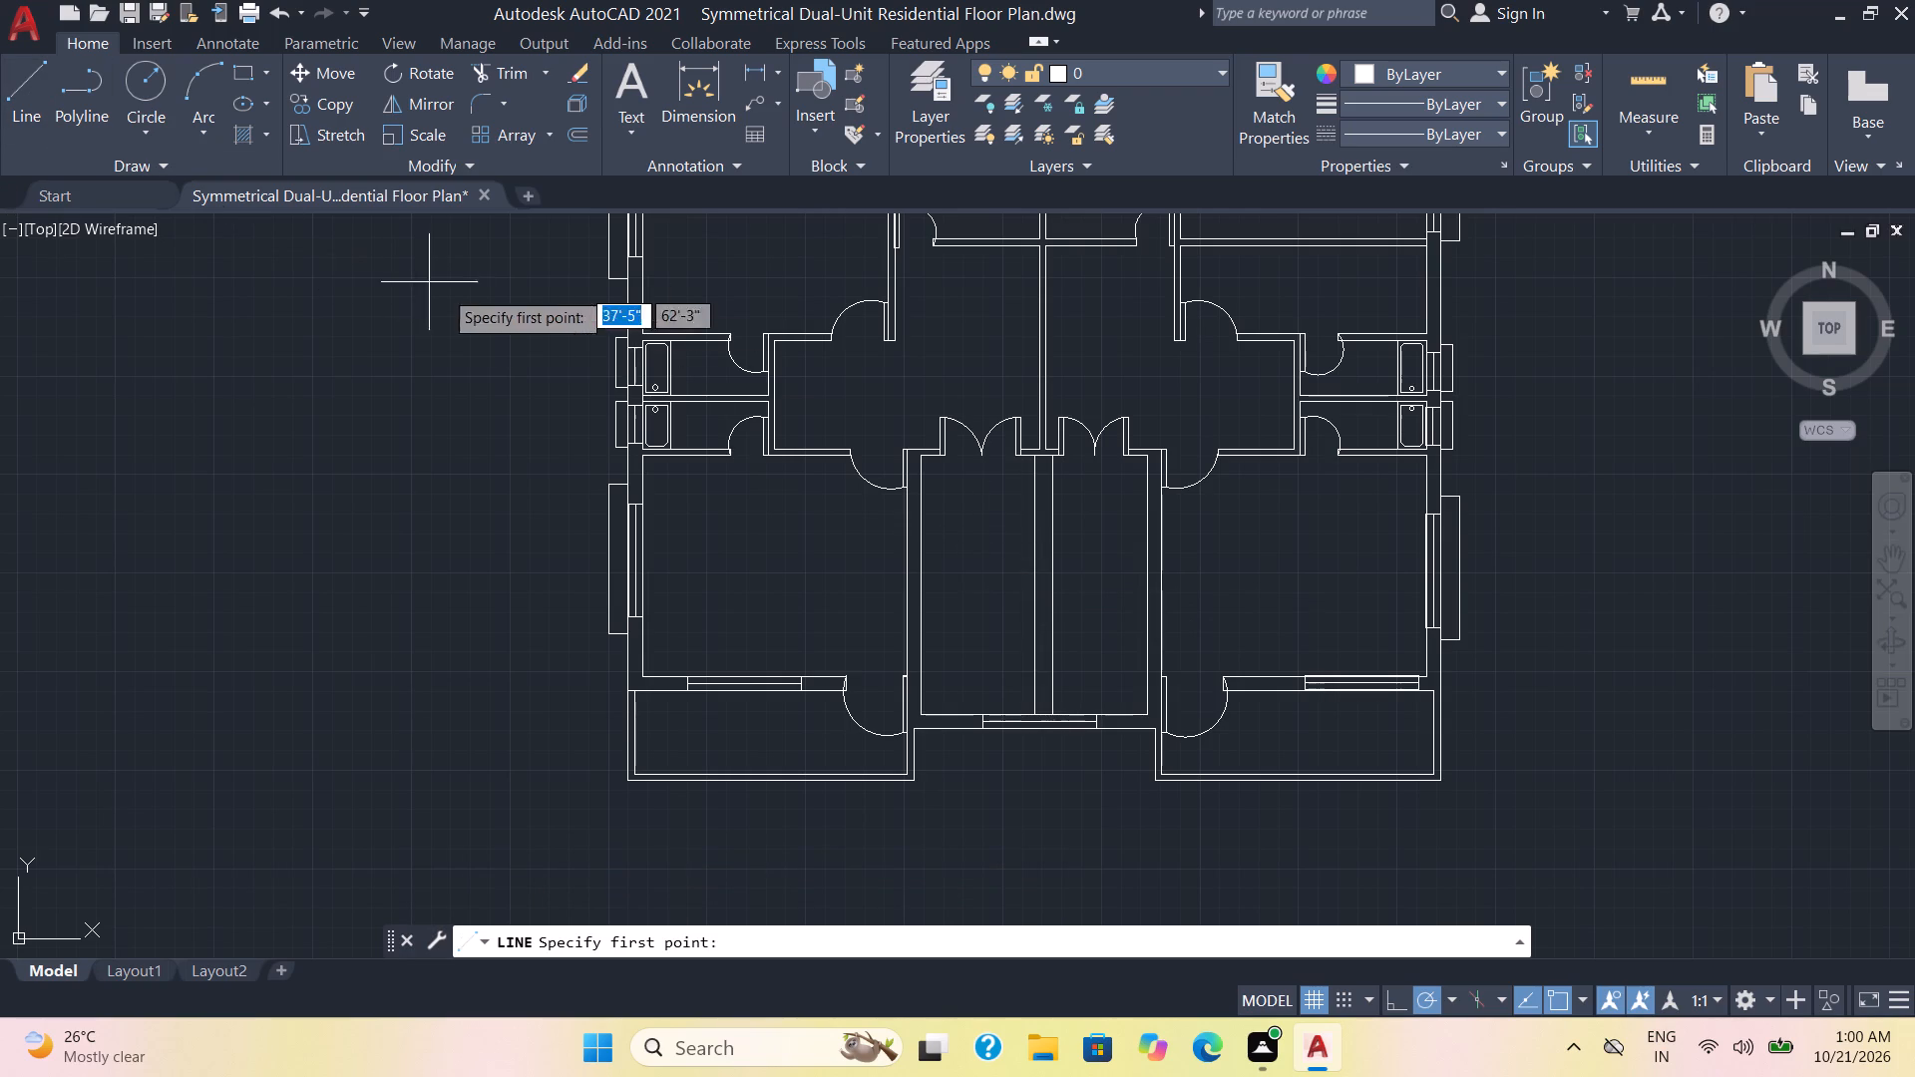
left_click(1006, 521)
left_click(1084, 519)
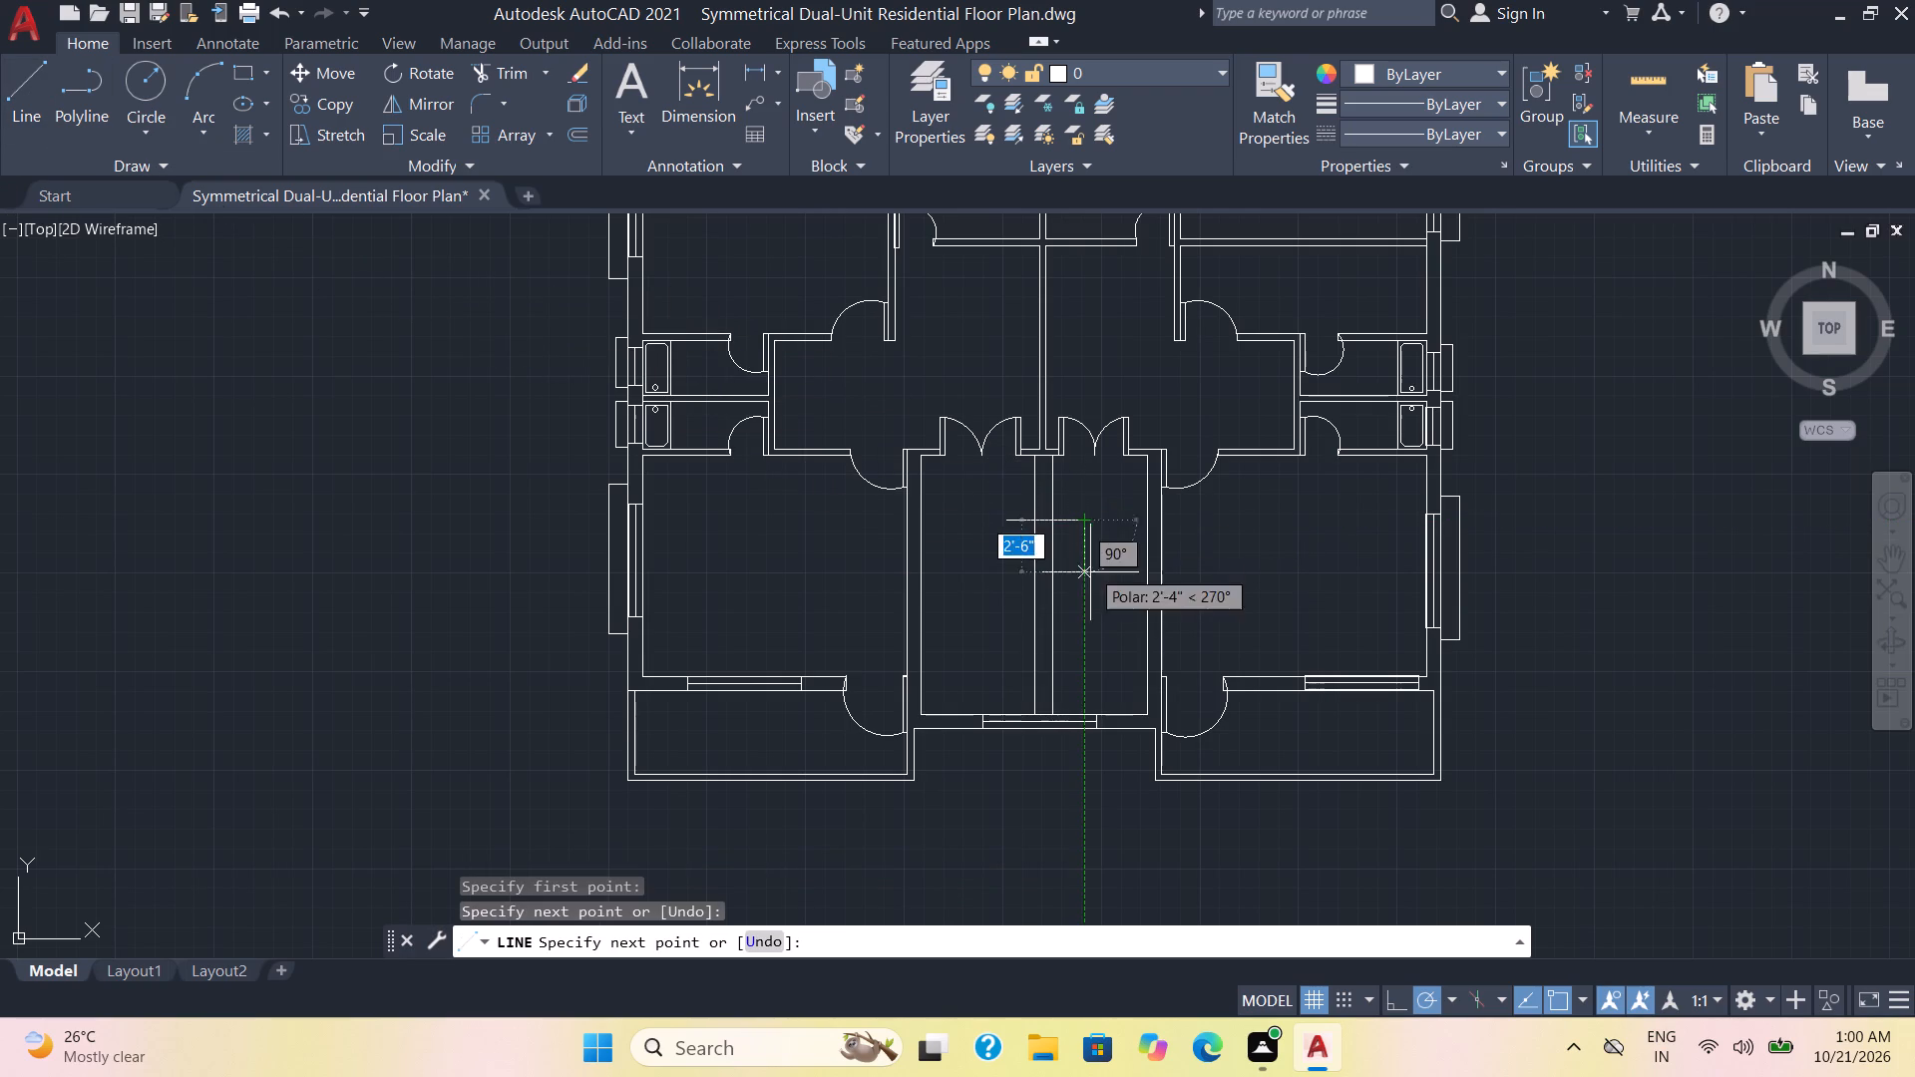
left_click(1089, 665)
left_click(1011, 666)
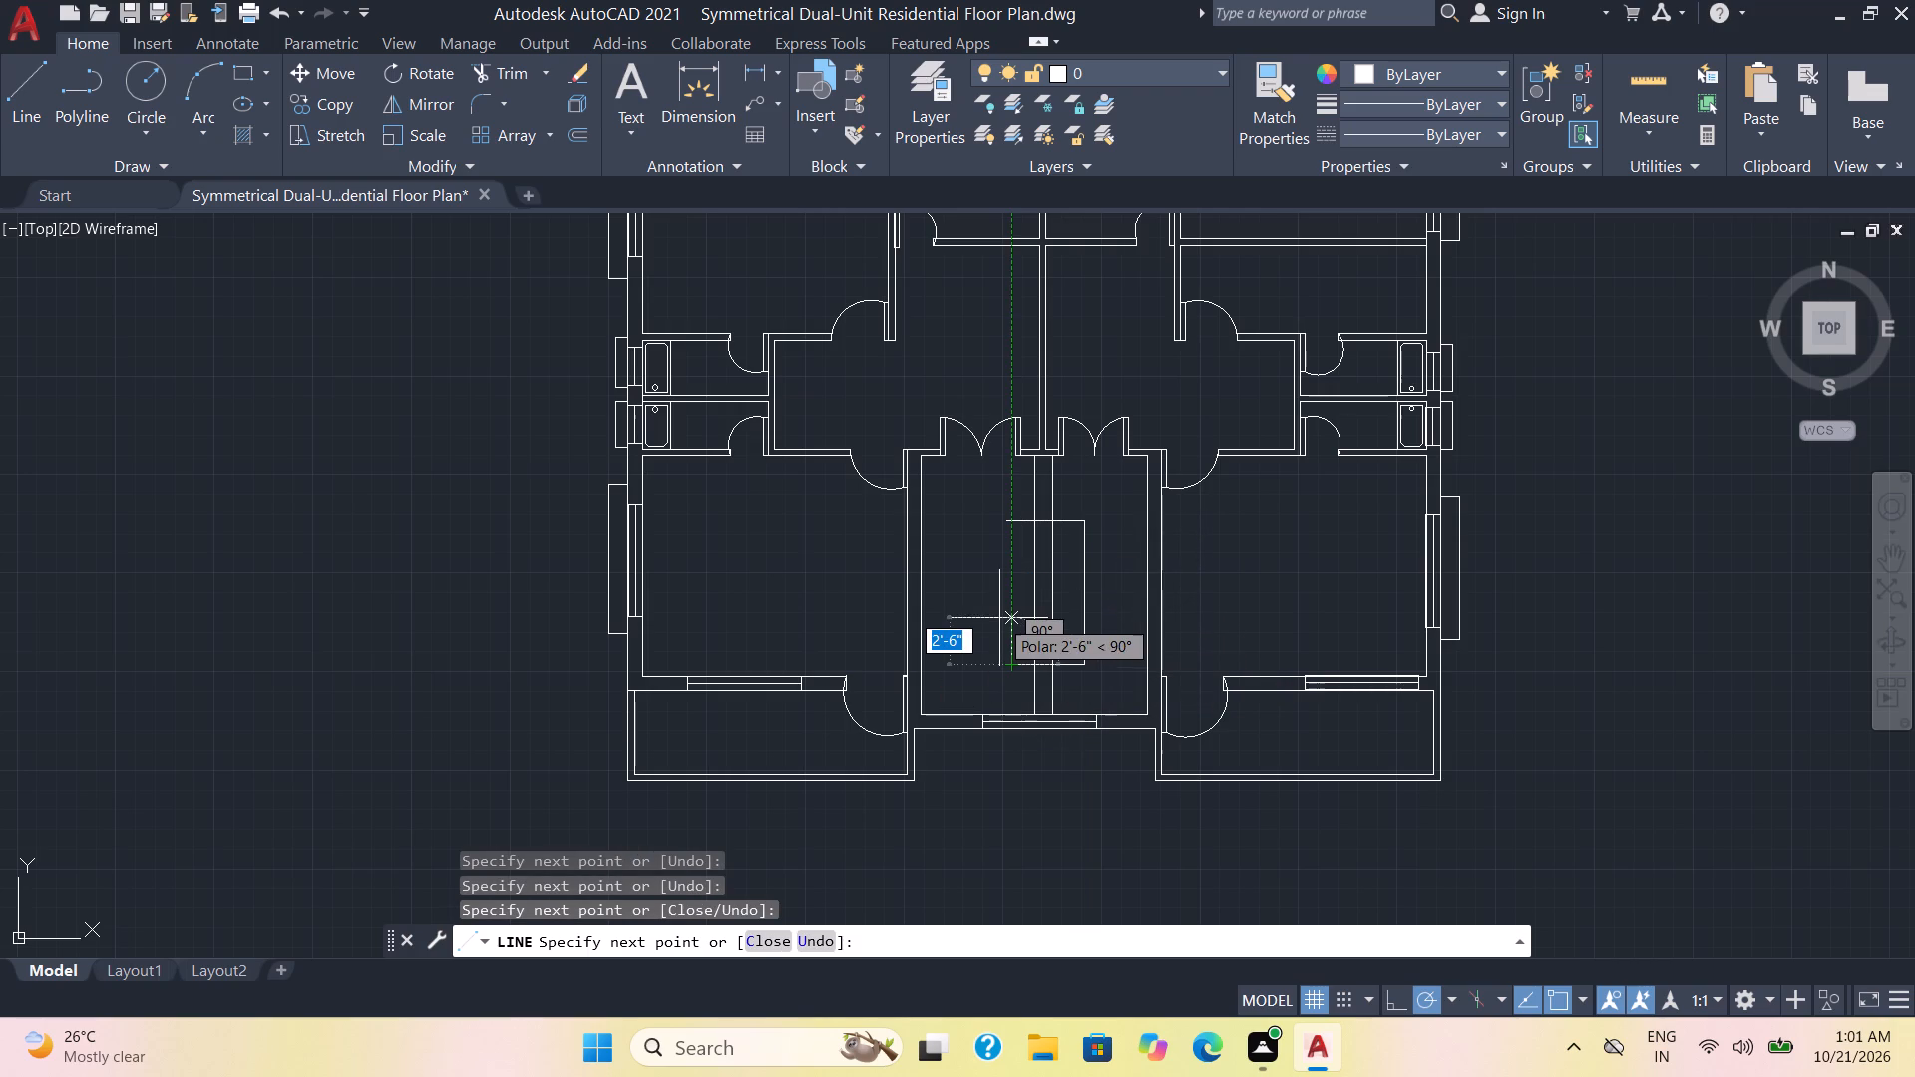
key("Escape")
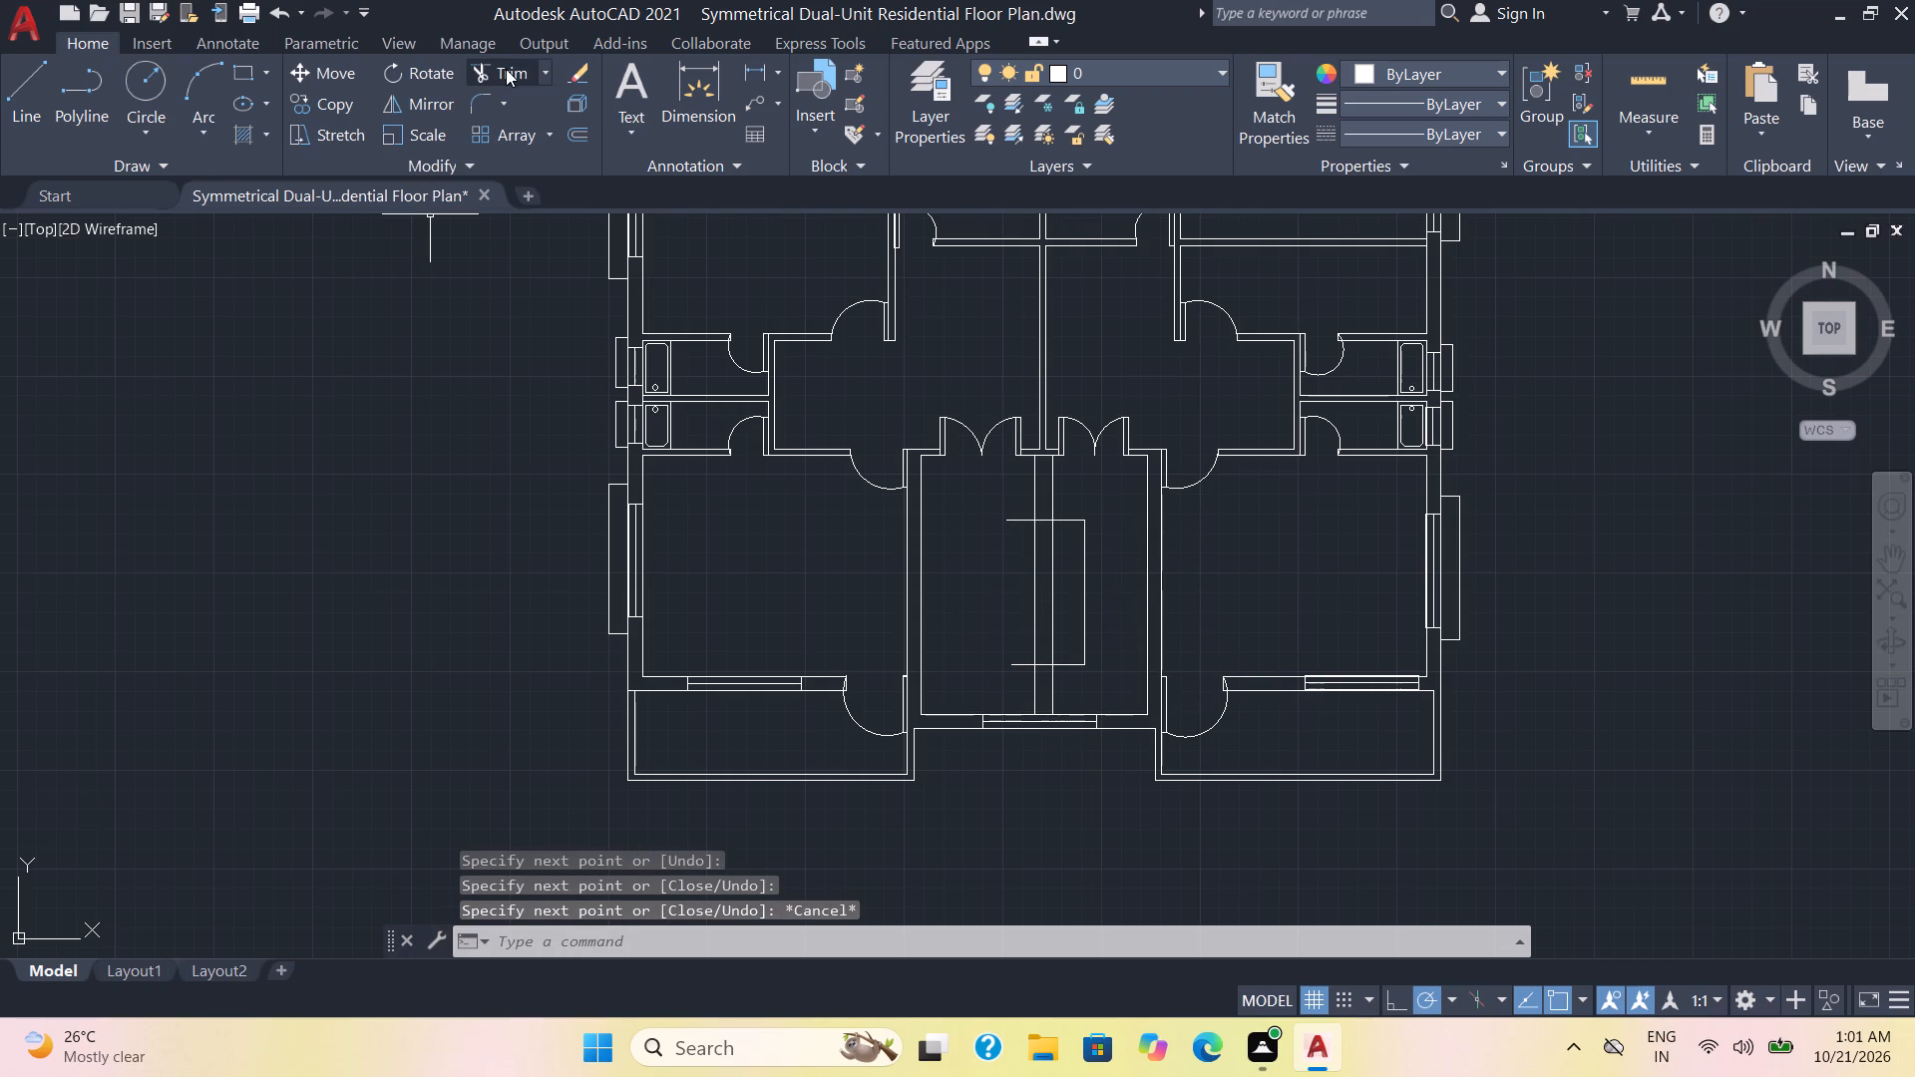
Trim the outline and the vertical line ends to leave a closed narrow rectangle, 1' wide and about 7'-8" tall.
left_click(506, 69)
left_click_drag(965, 487, 1084, 497)
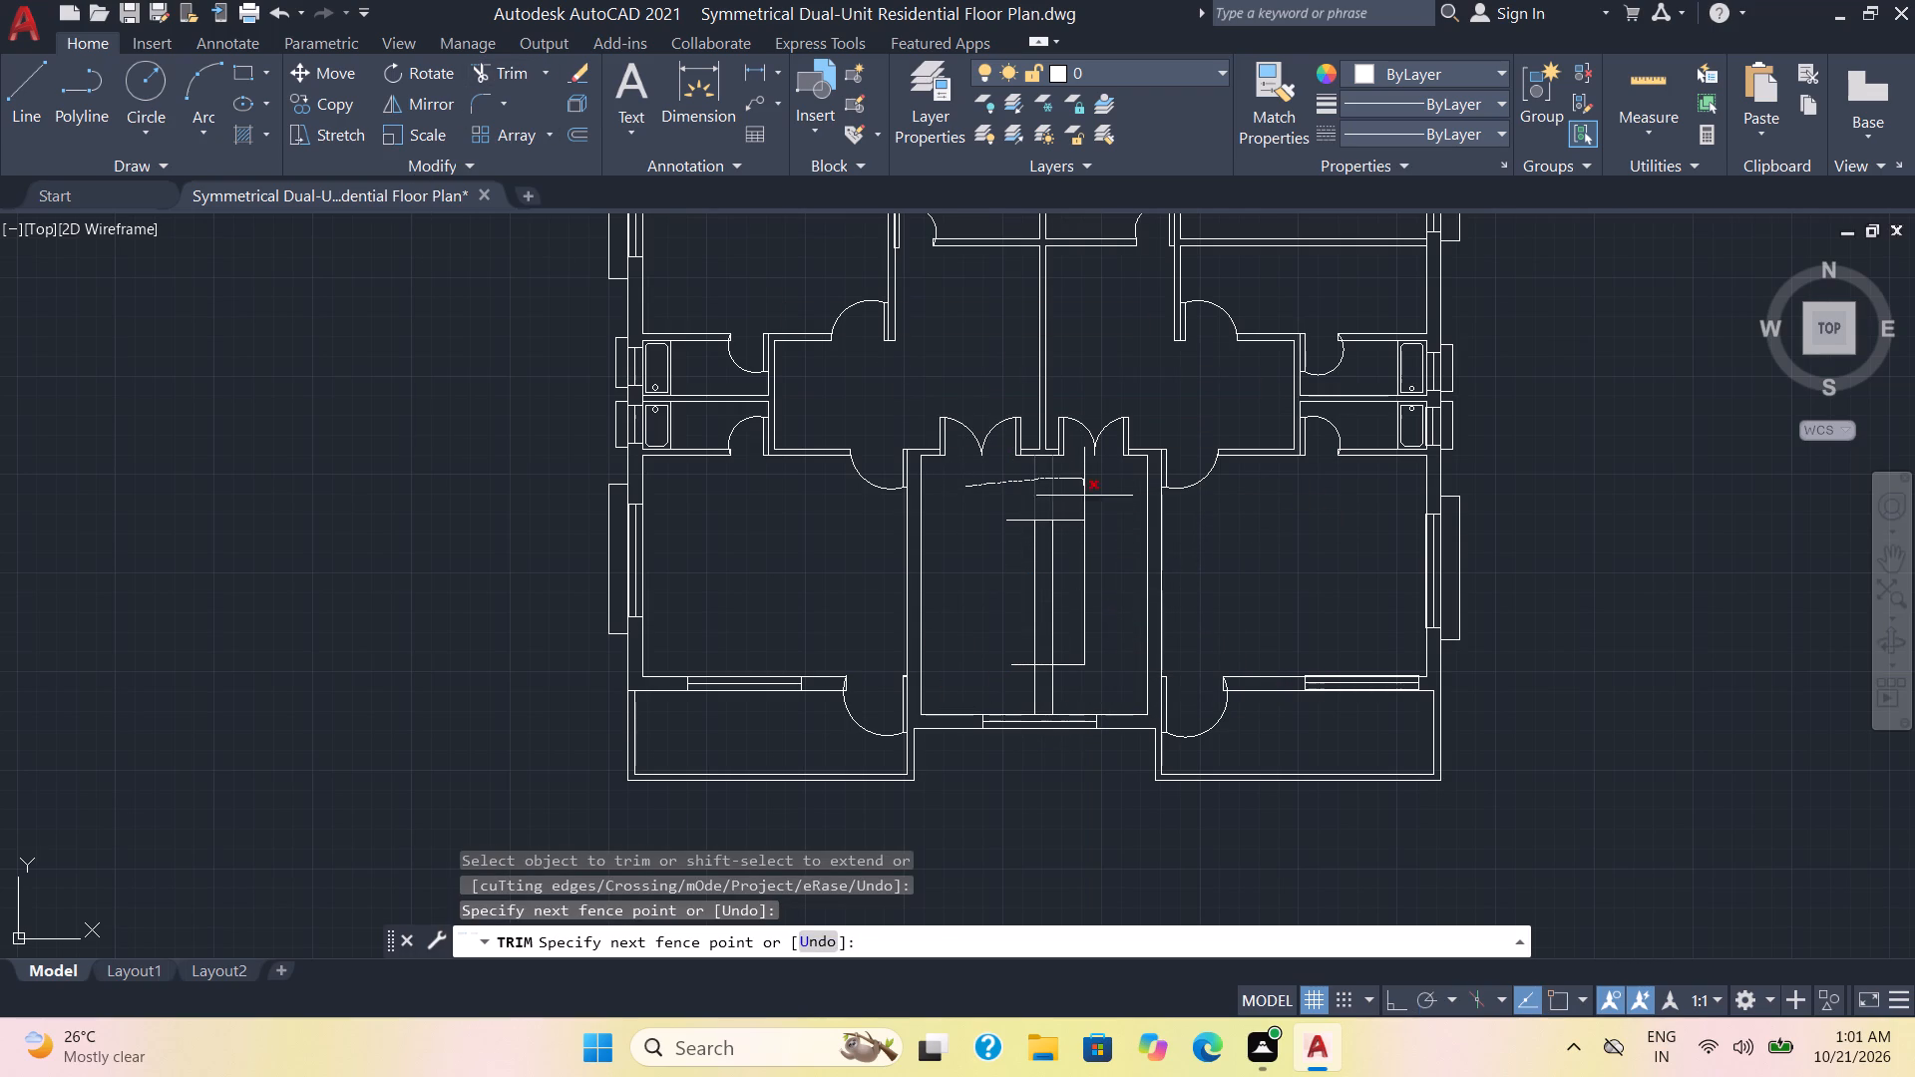
left_click_drag(1084, 497, 1036, 692)
left_click_drag(1036, 692, 1042, 503)
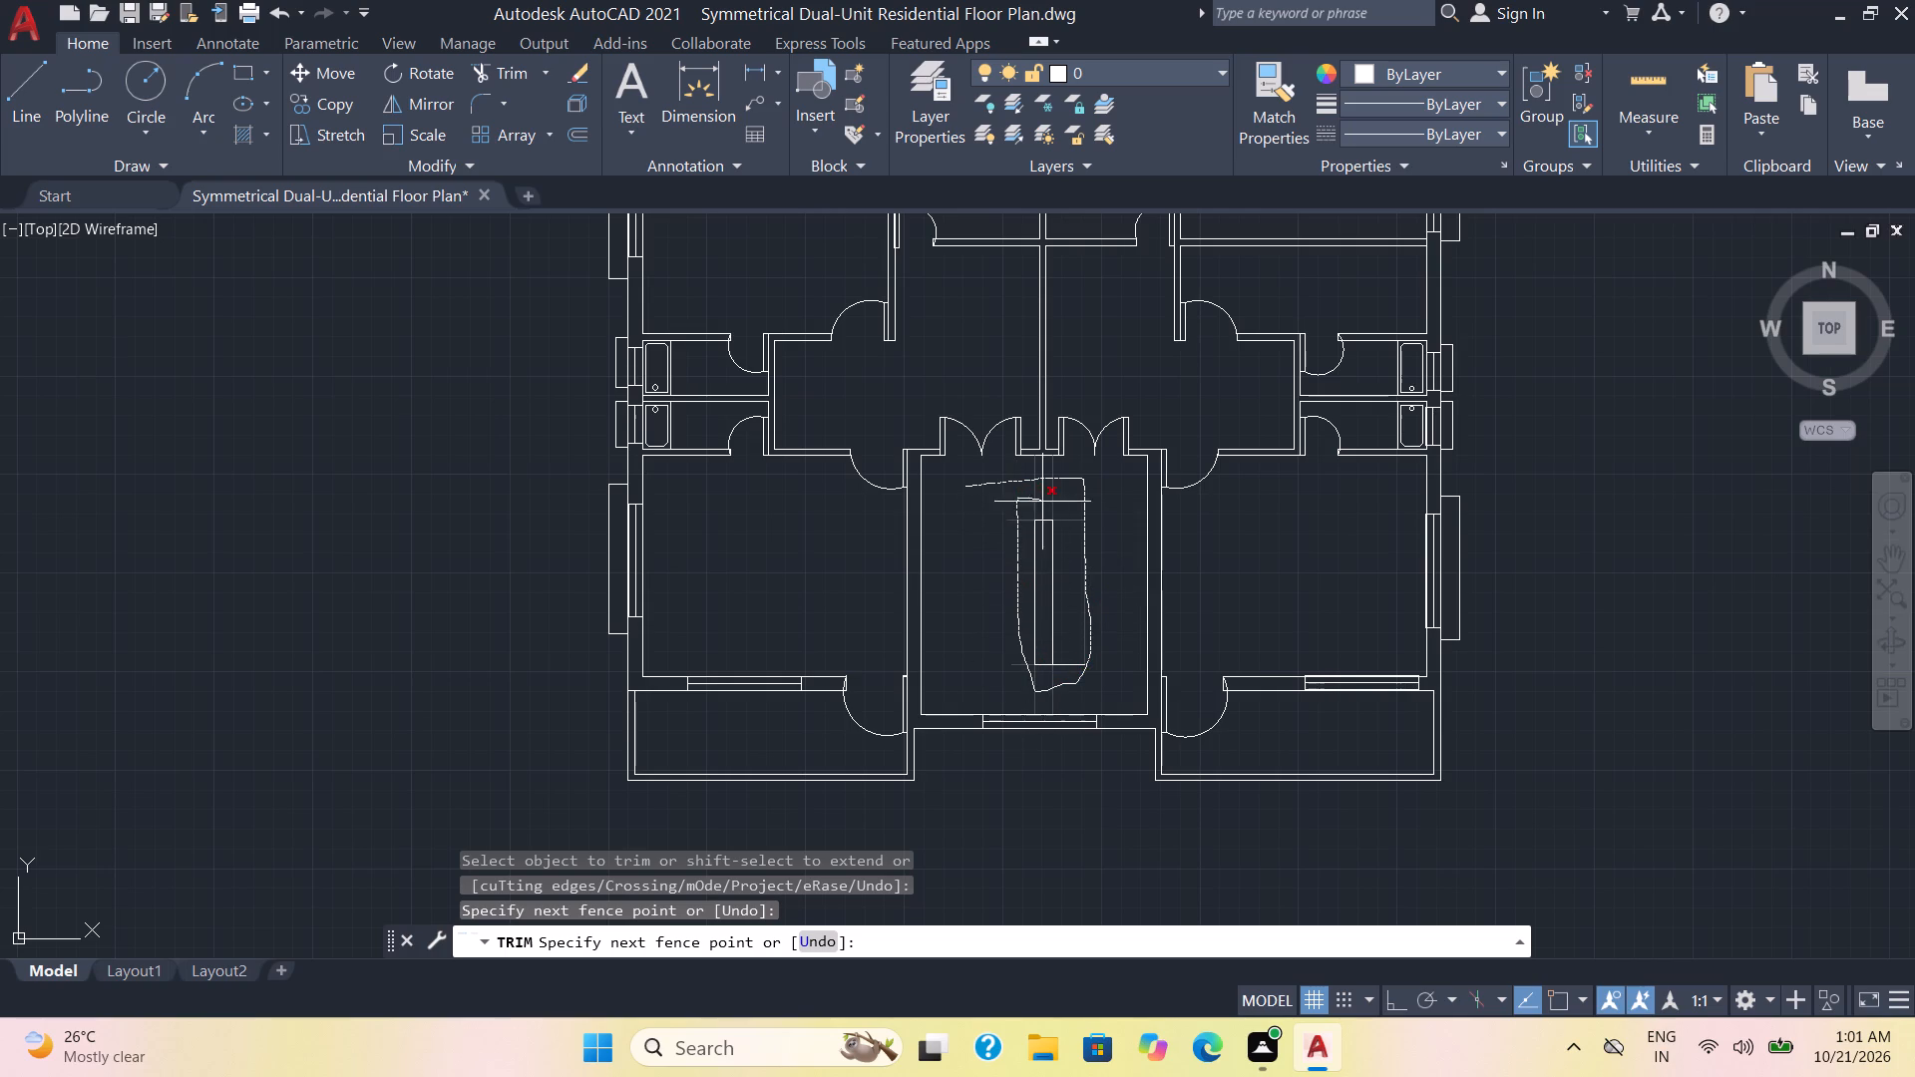
left_click_drag(1042, 503, 1075, 687)
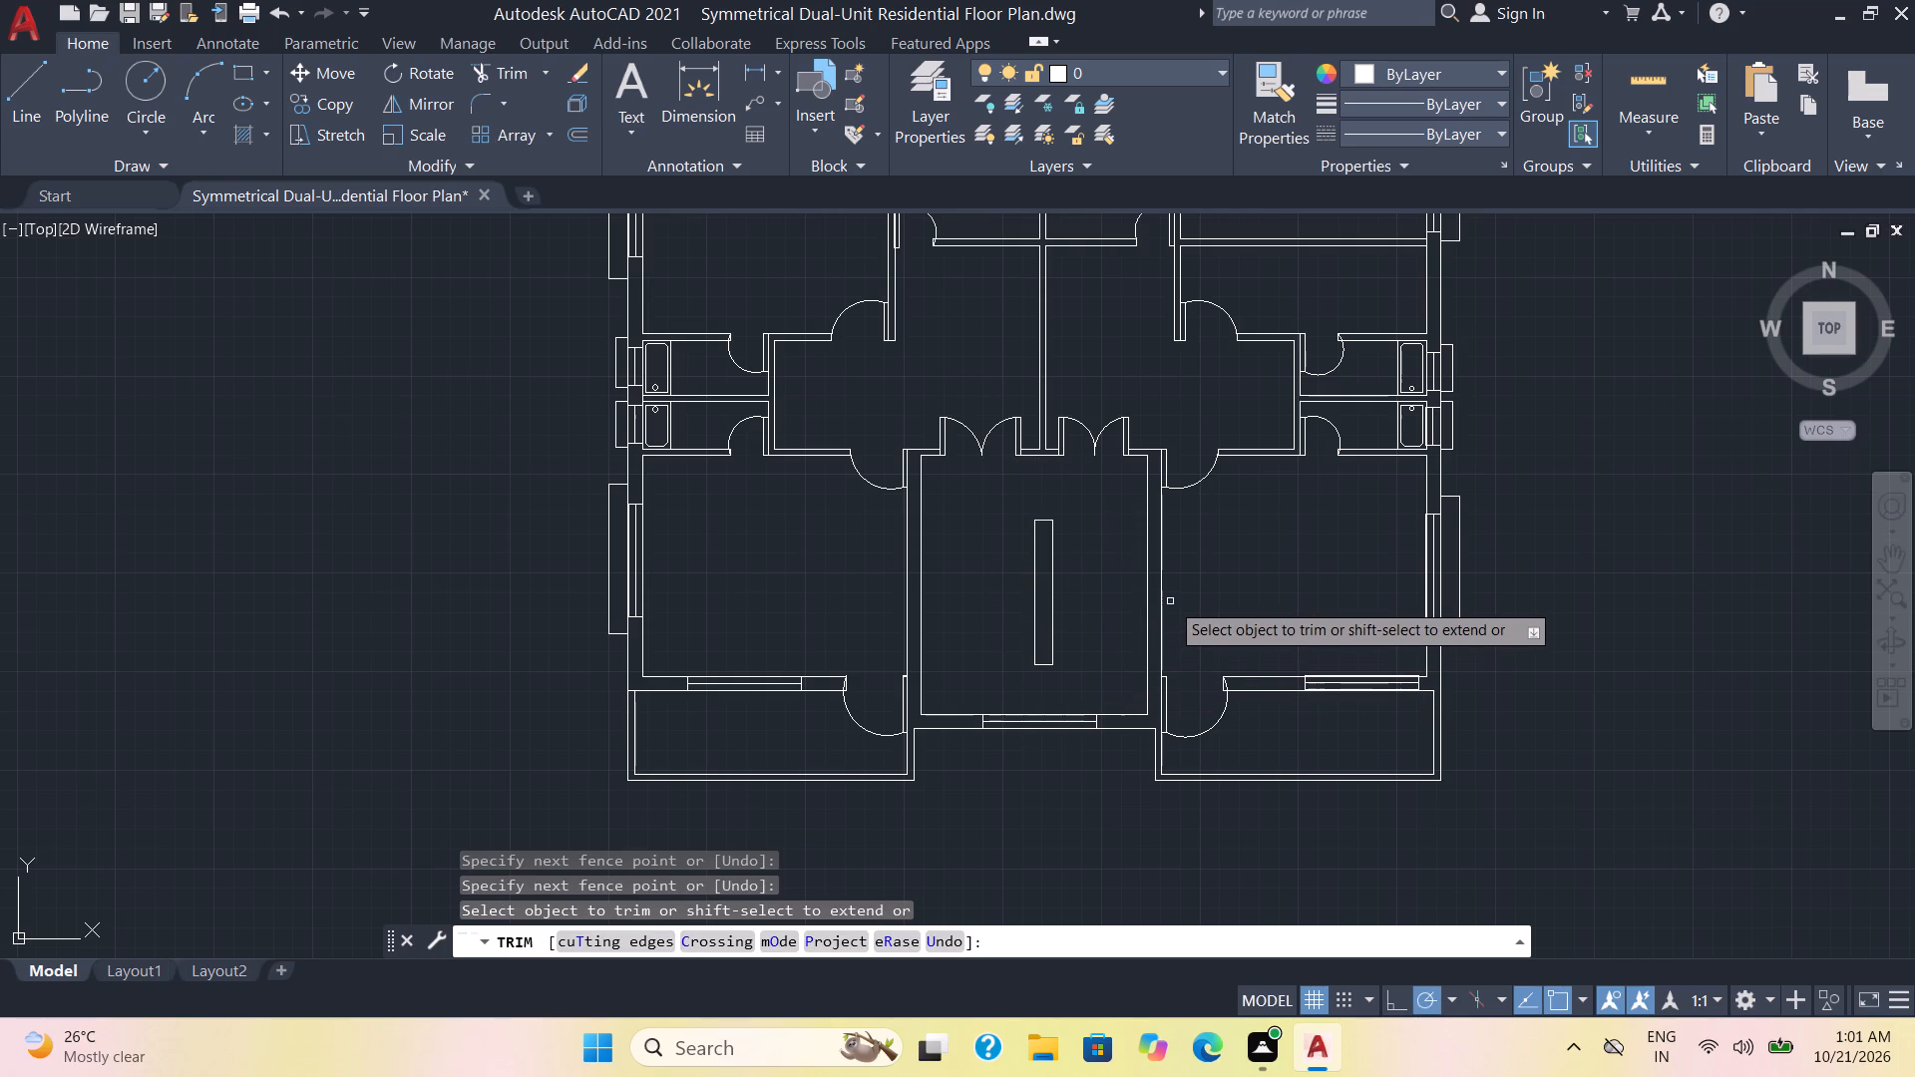
key("Escape")
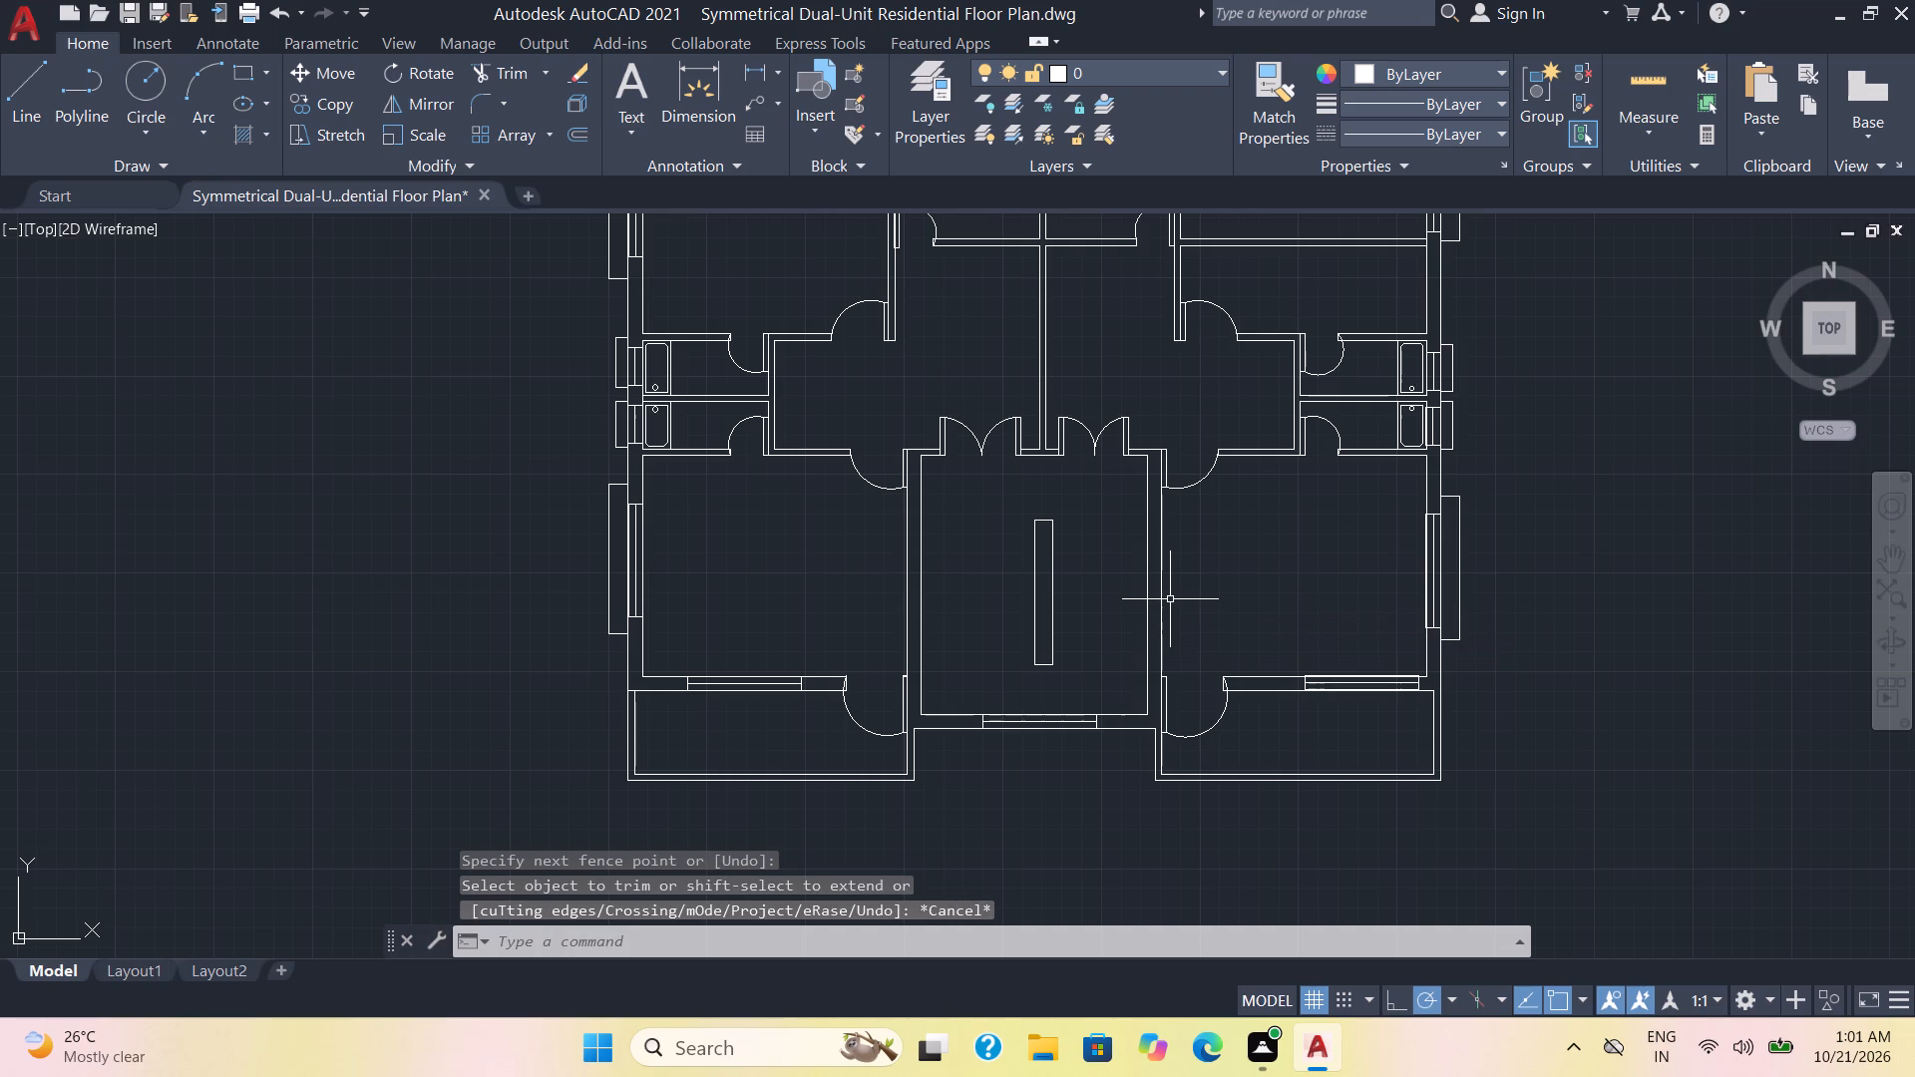
Save the floor plan drawing.
key("ctrl+s")
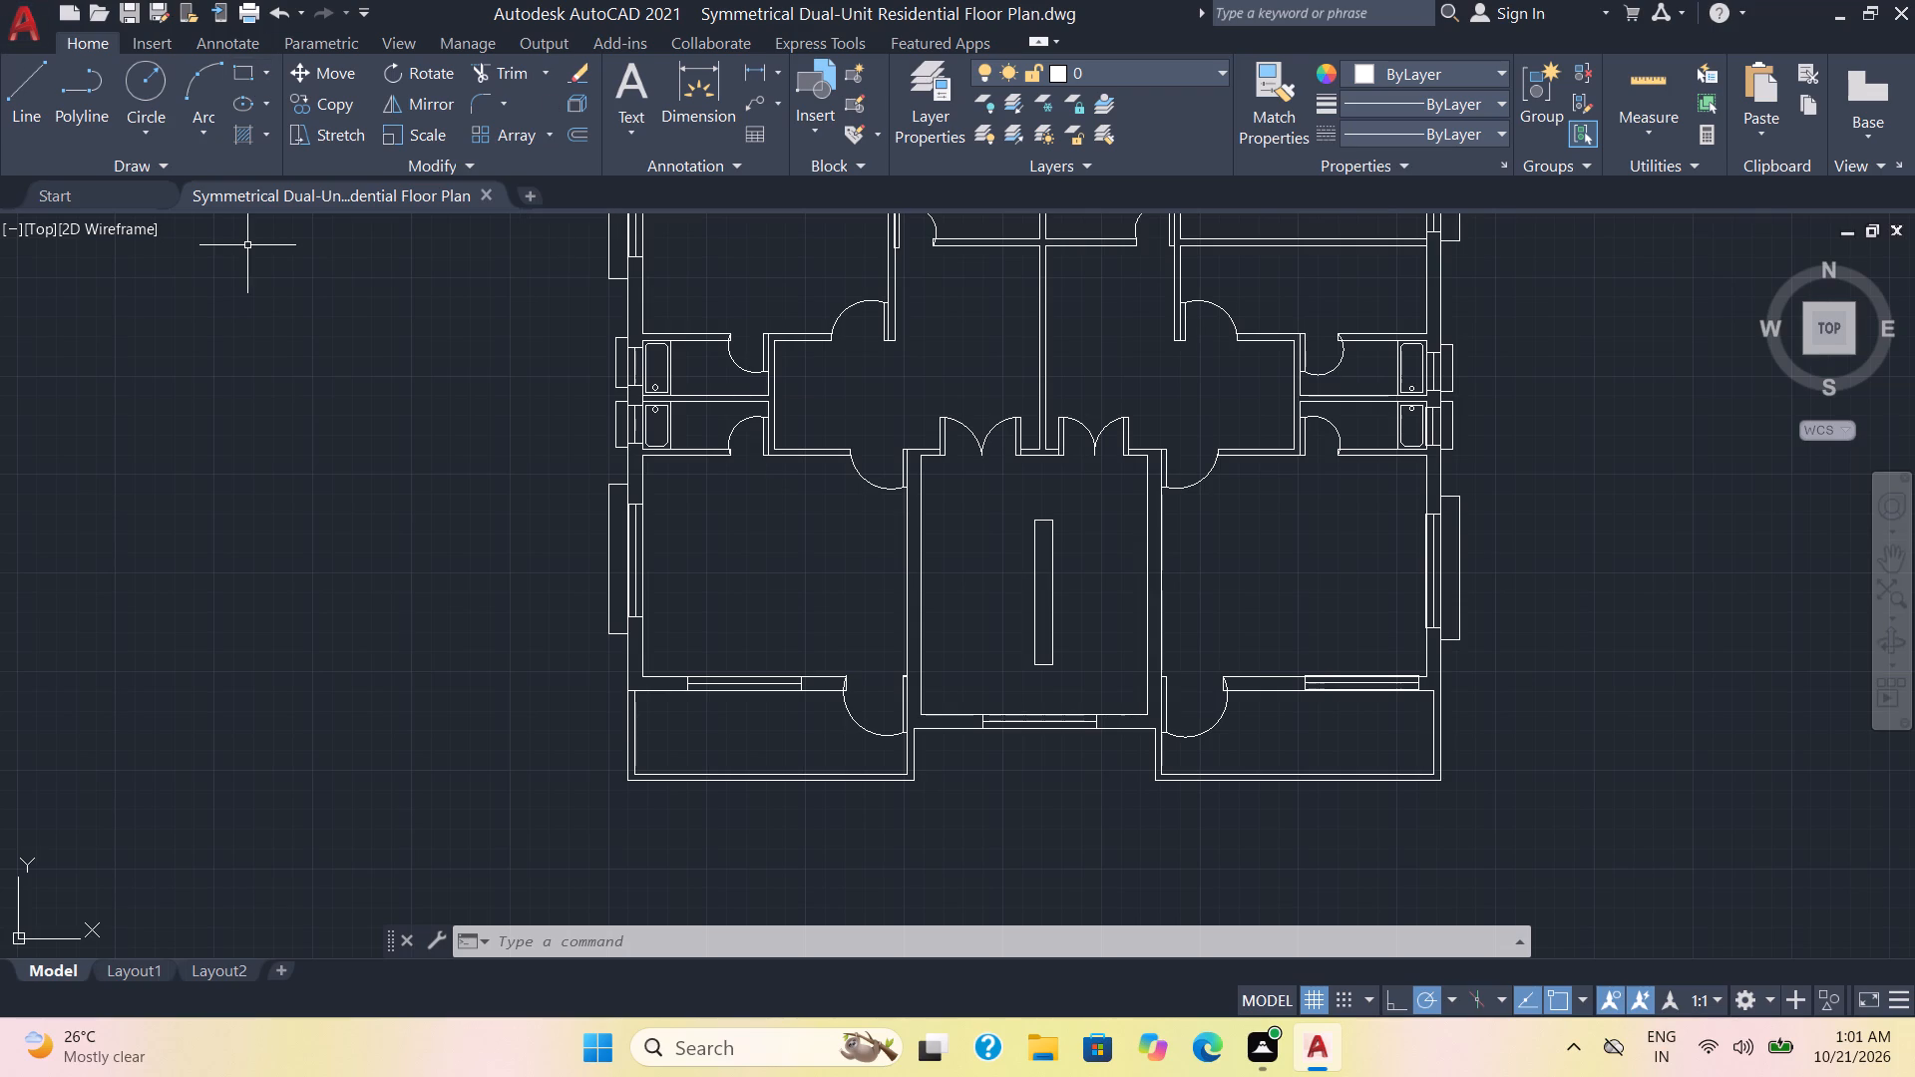
Draw a 6' horizontal line from the narrow rectangle's upper left corner to the room's left wall.
key("l")
key("Return")
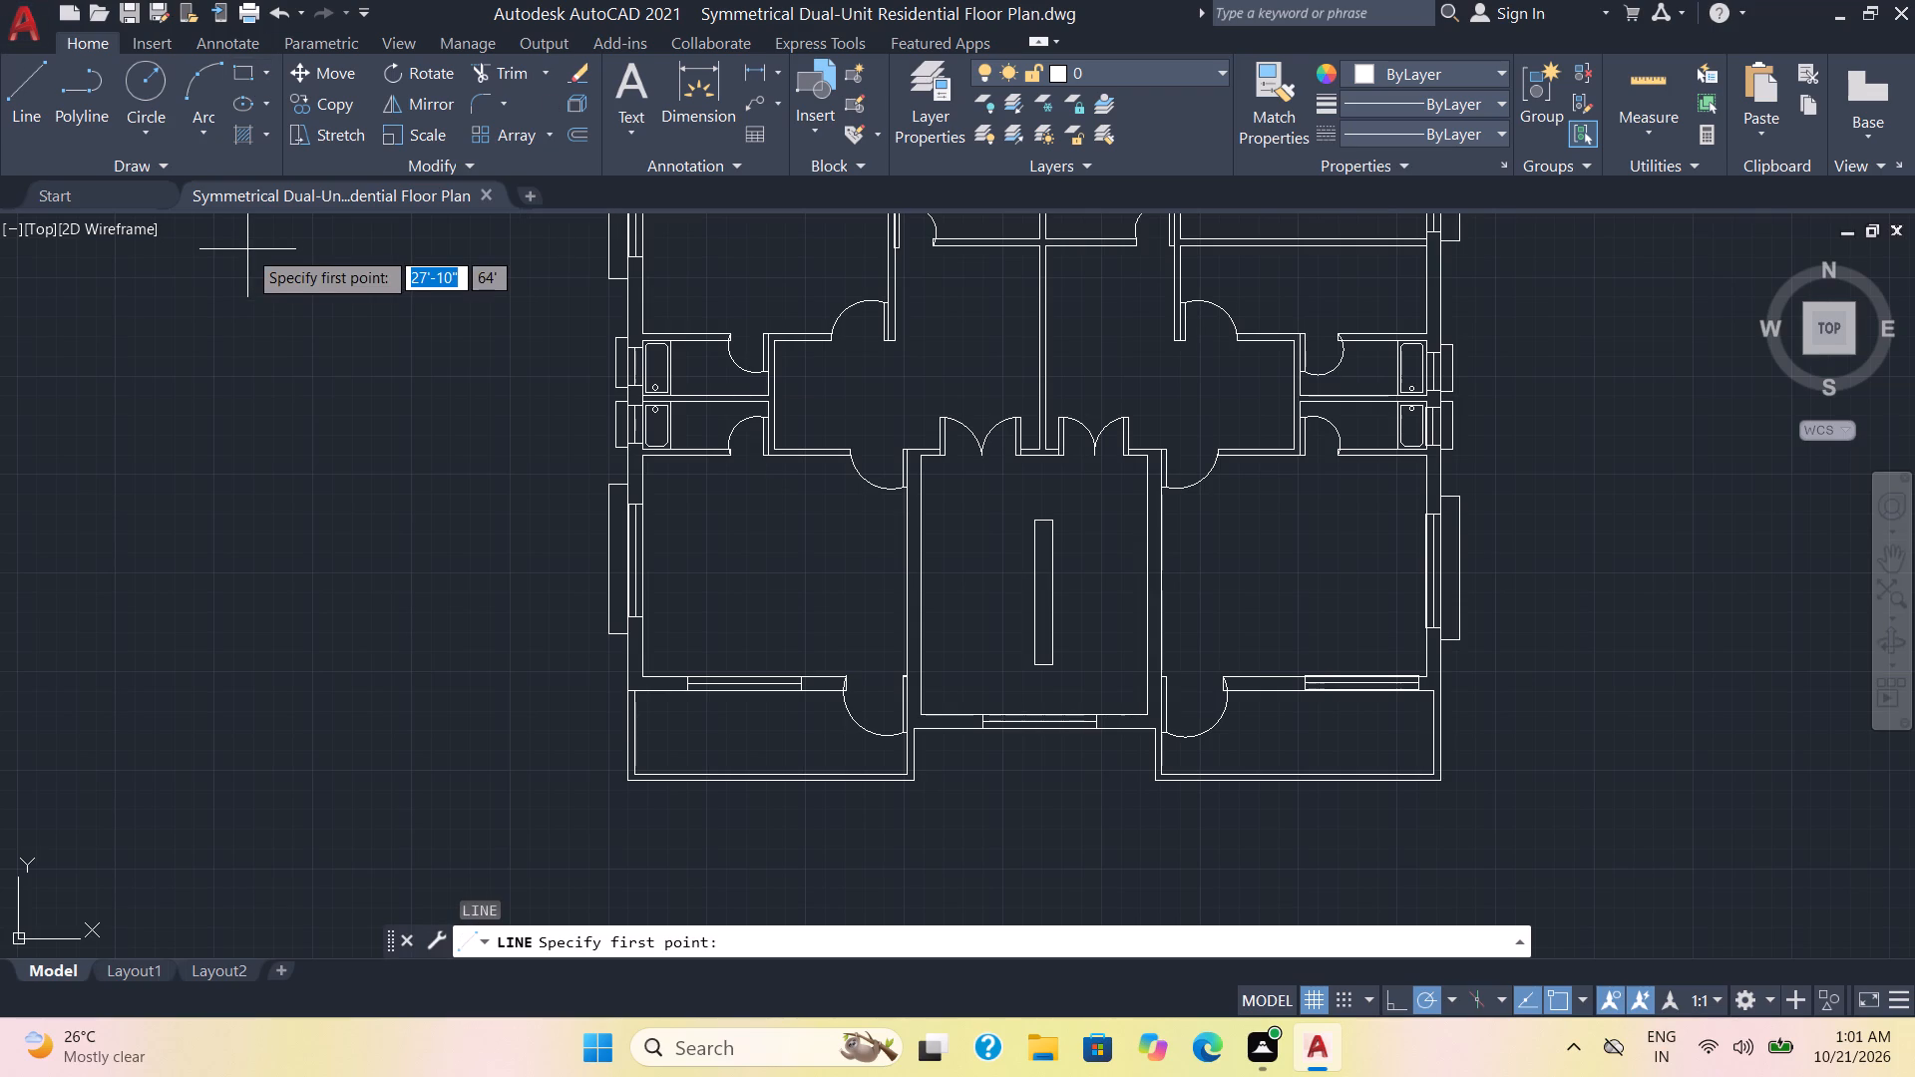
left_click(1034, 518)
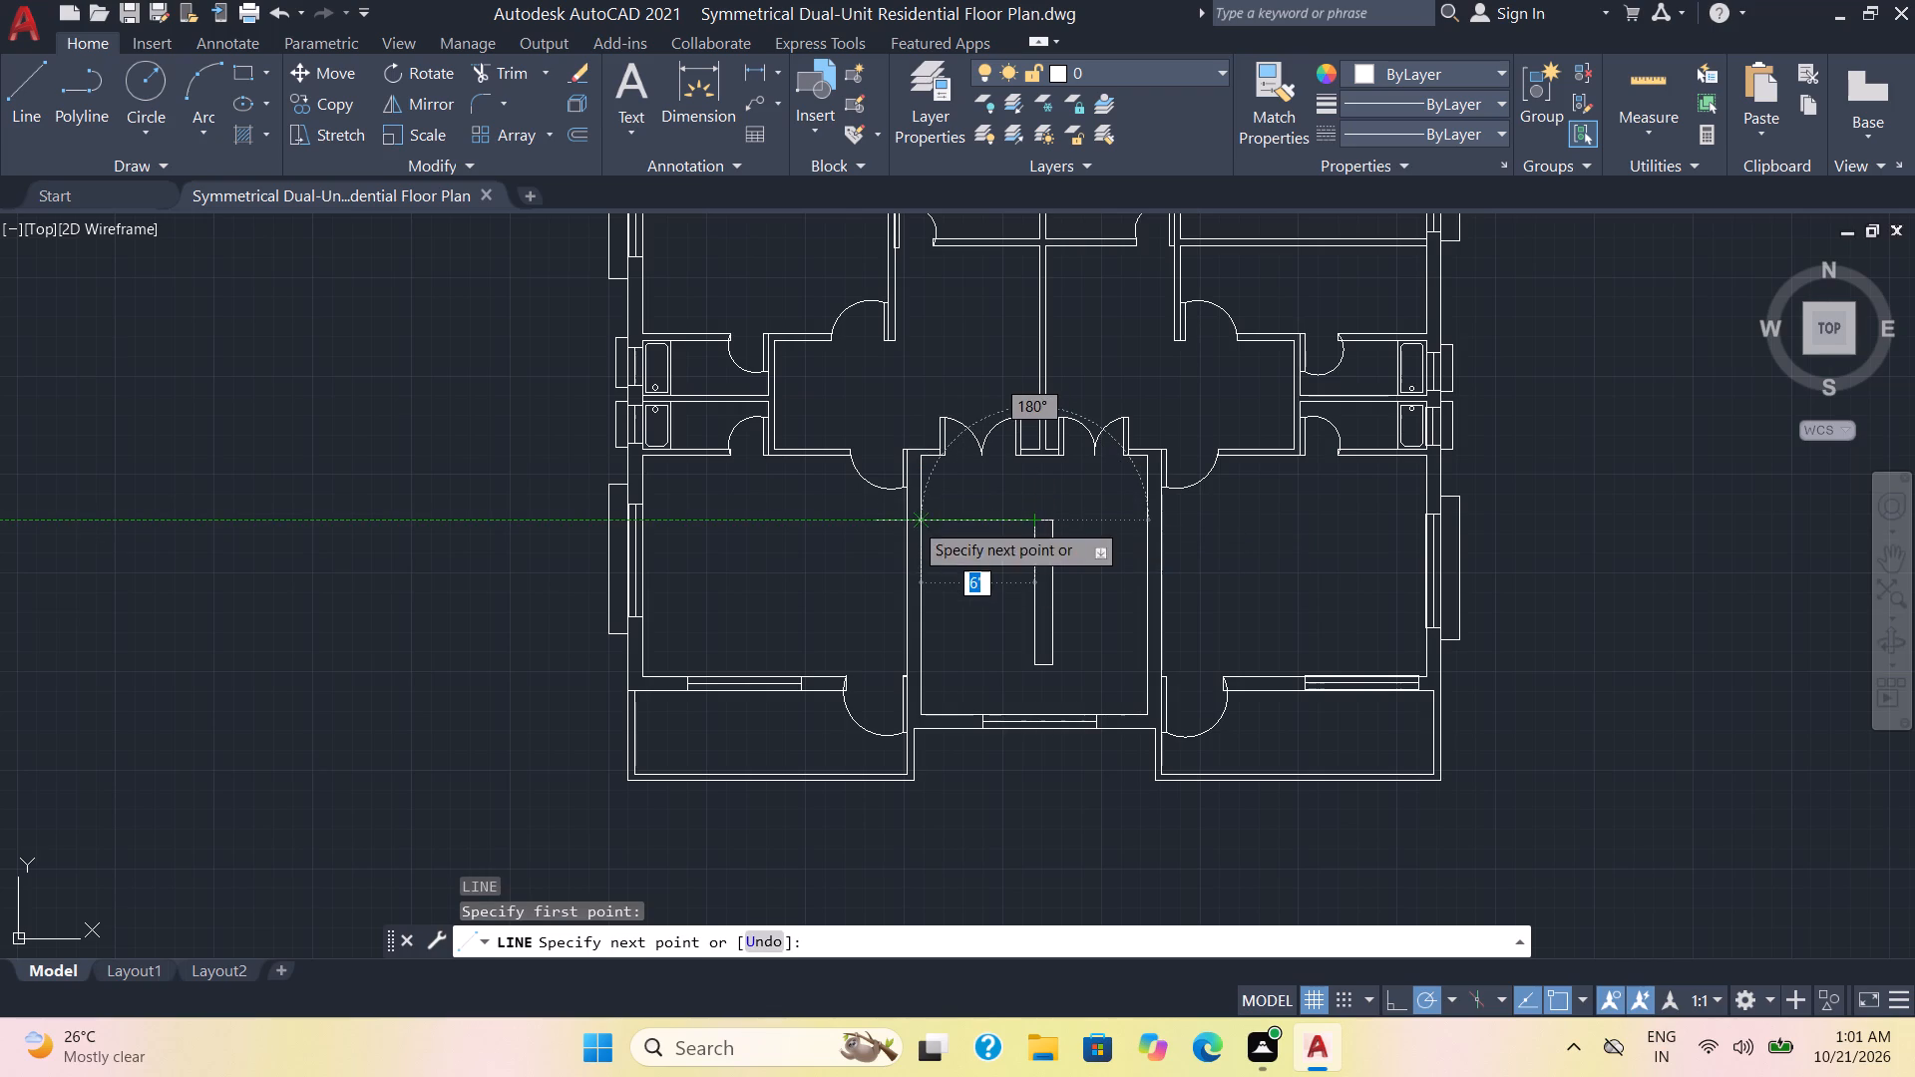
left_click(914, 522)
key("Escape")
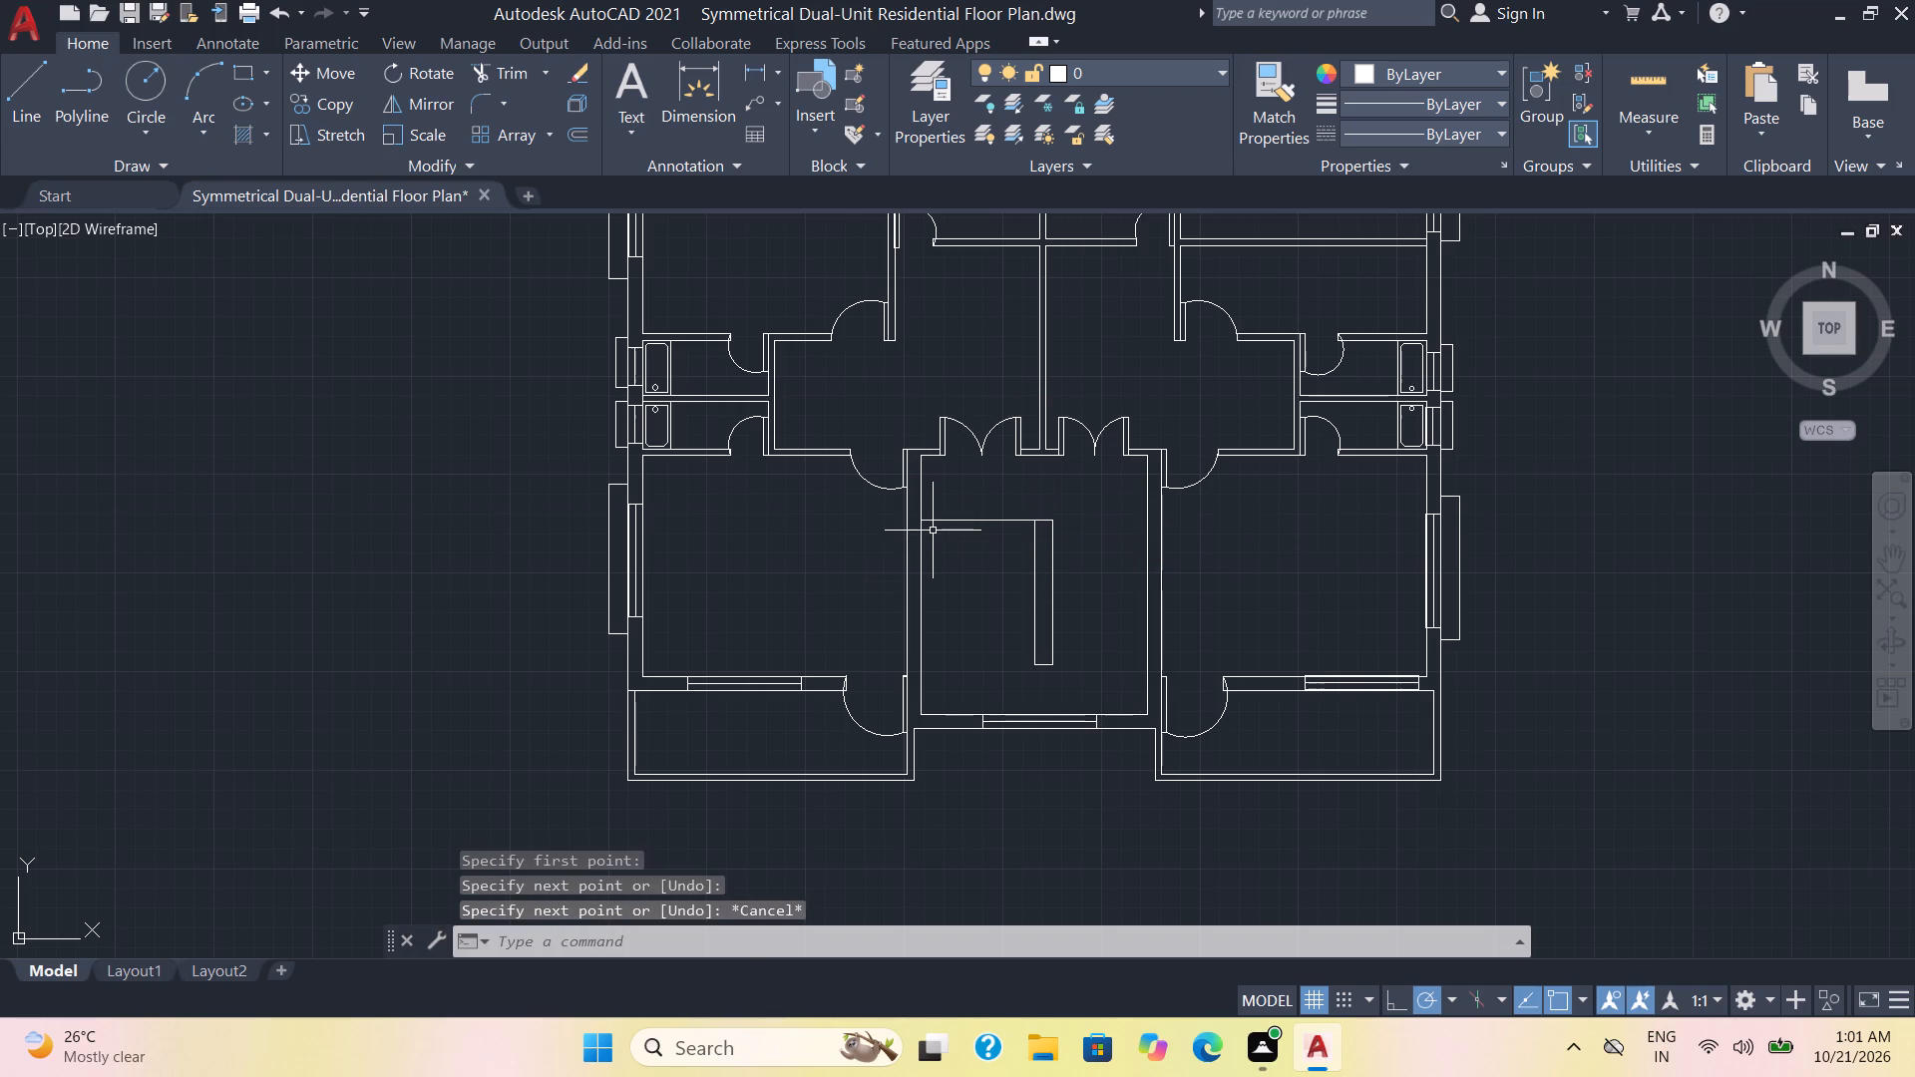
Offset the 6' horizontal line 10" downward to form the first stair tread.
key("o")
key("Return")
type("10")
key("Return")
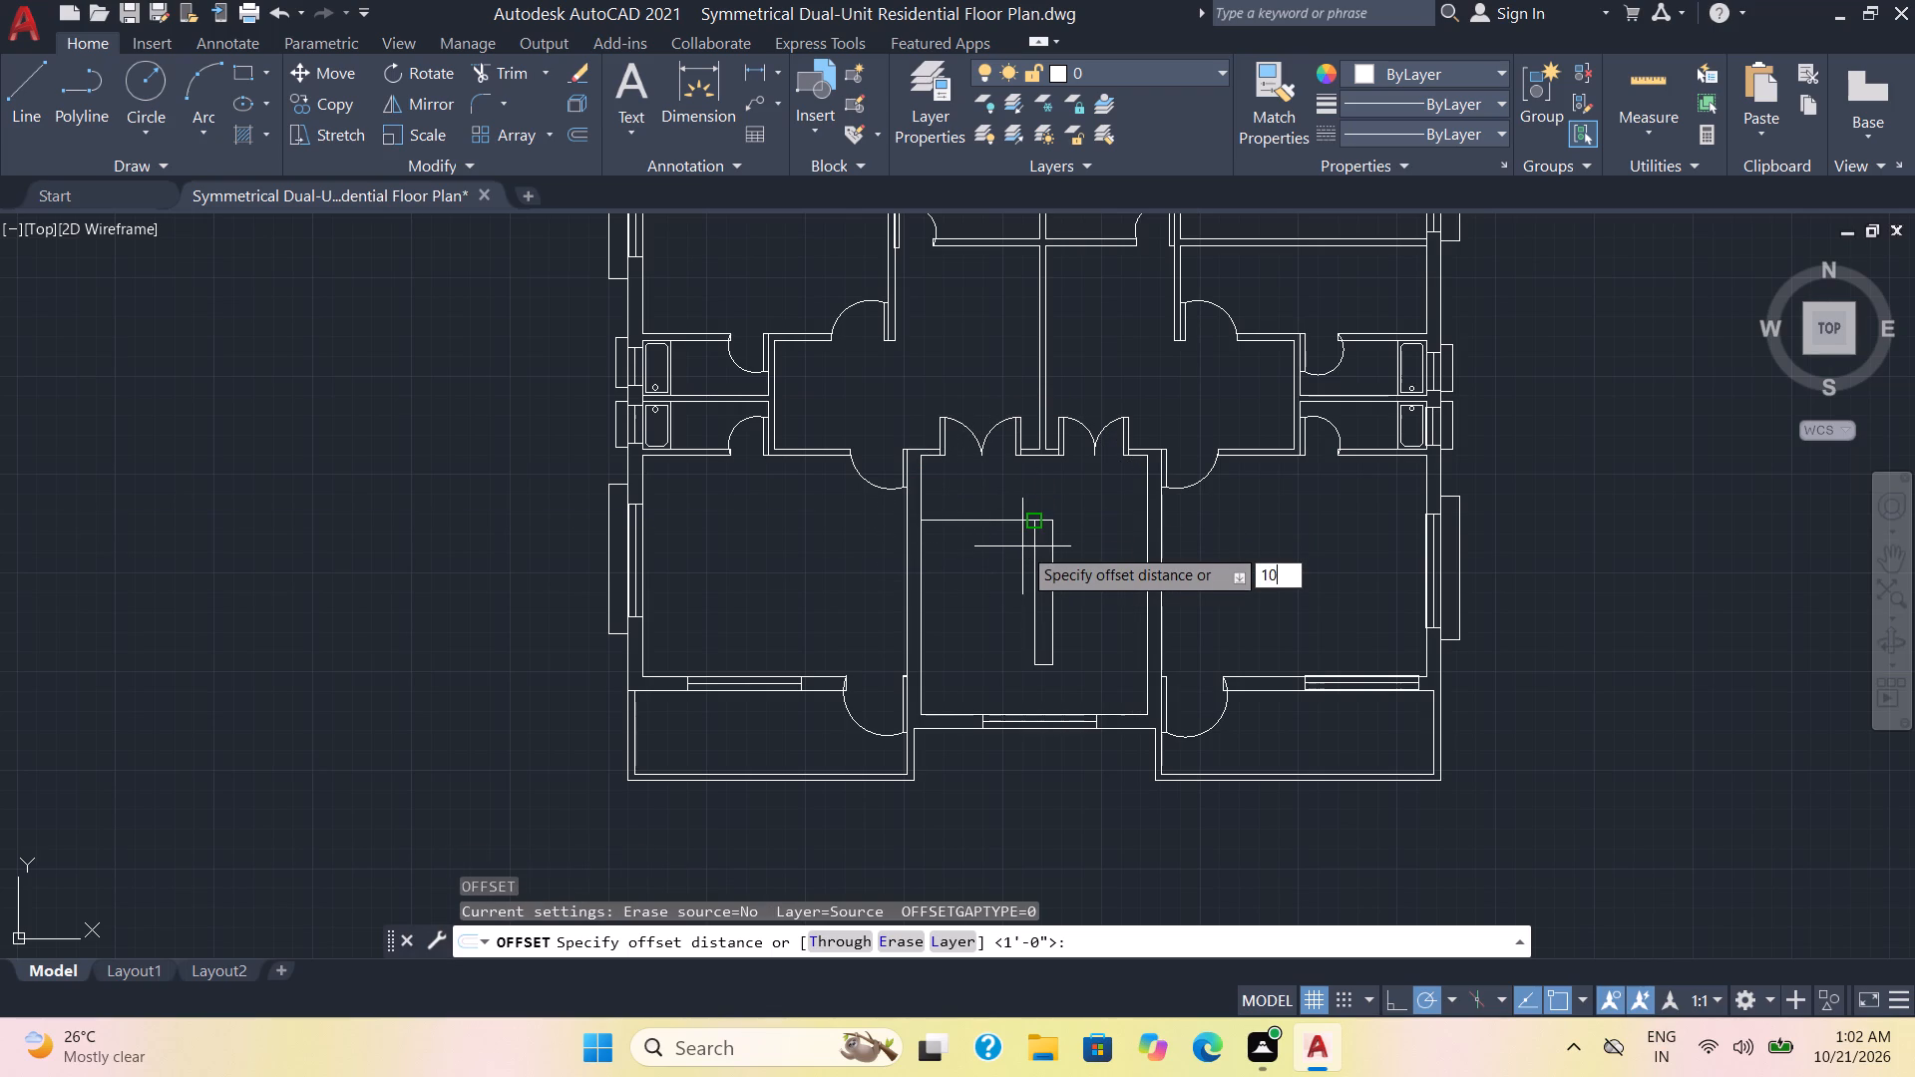
left_click(1009, 521)
left_click(1007, 550)
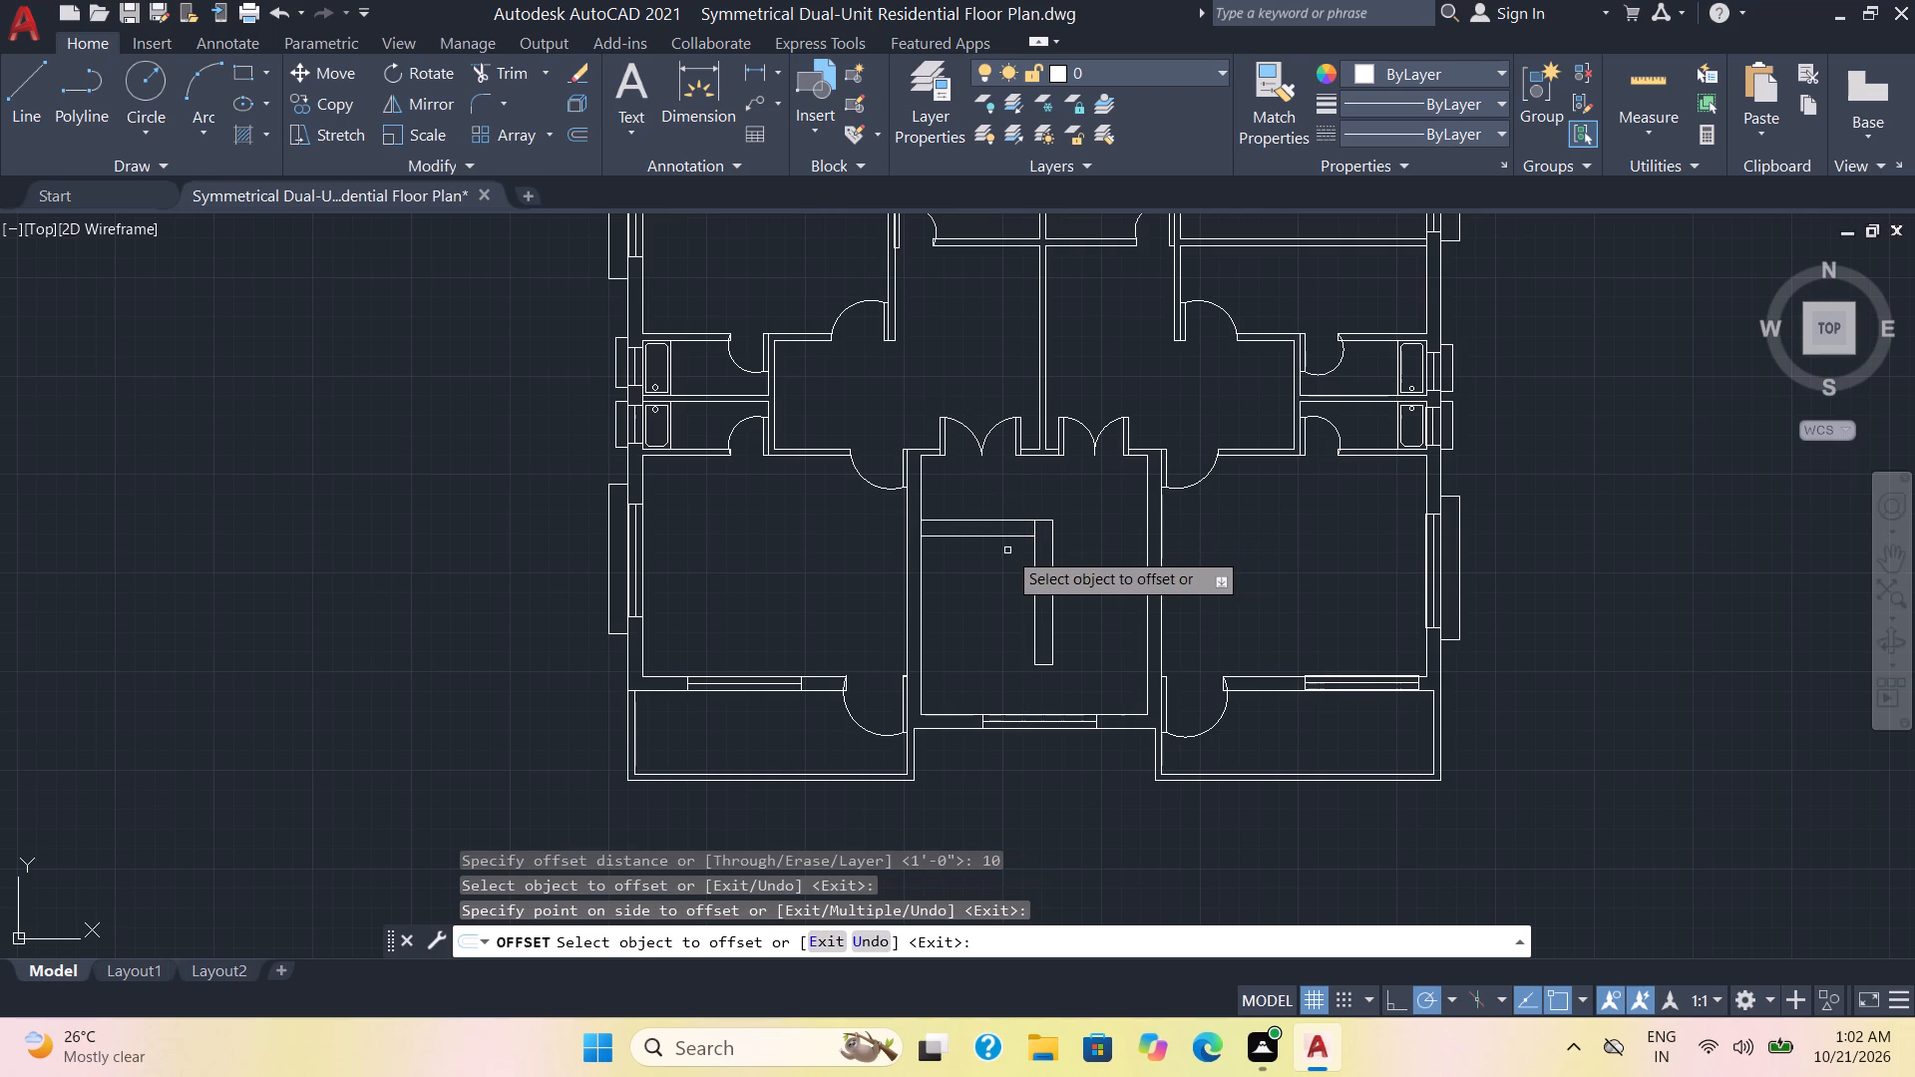
Offset the second tread line downward eight times with the Multiple option at 10" spacing, down to the narrow rectangle's lower end.
left_click(1004, 536)
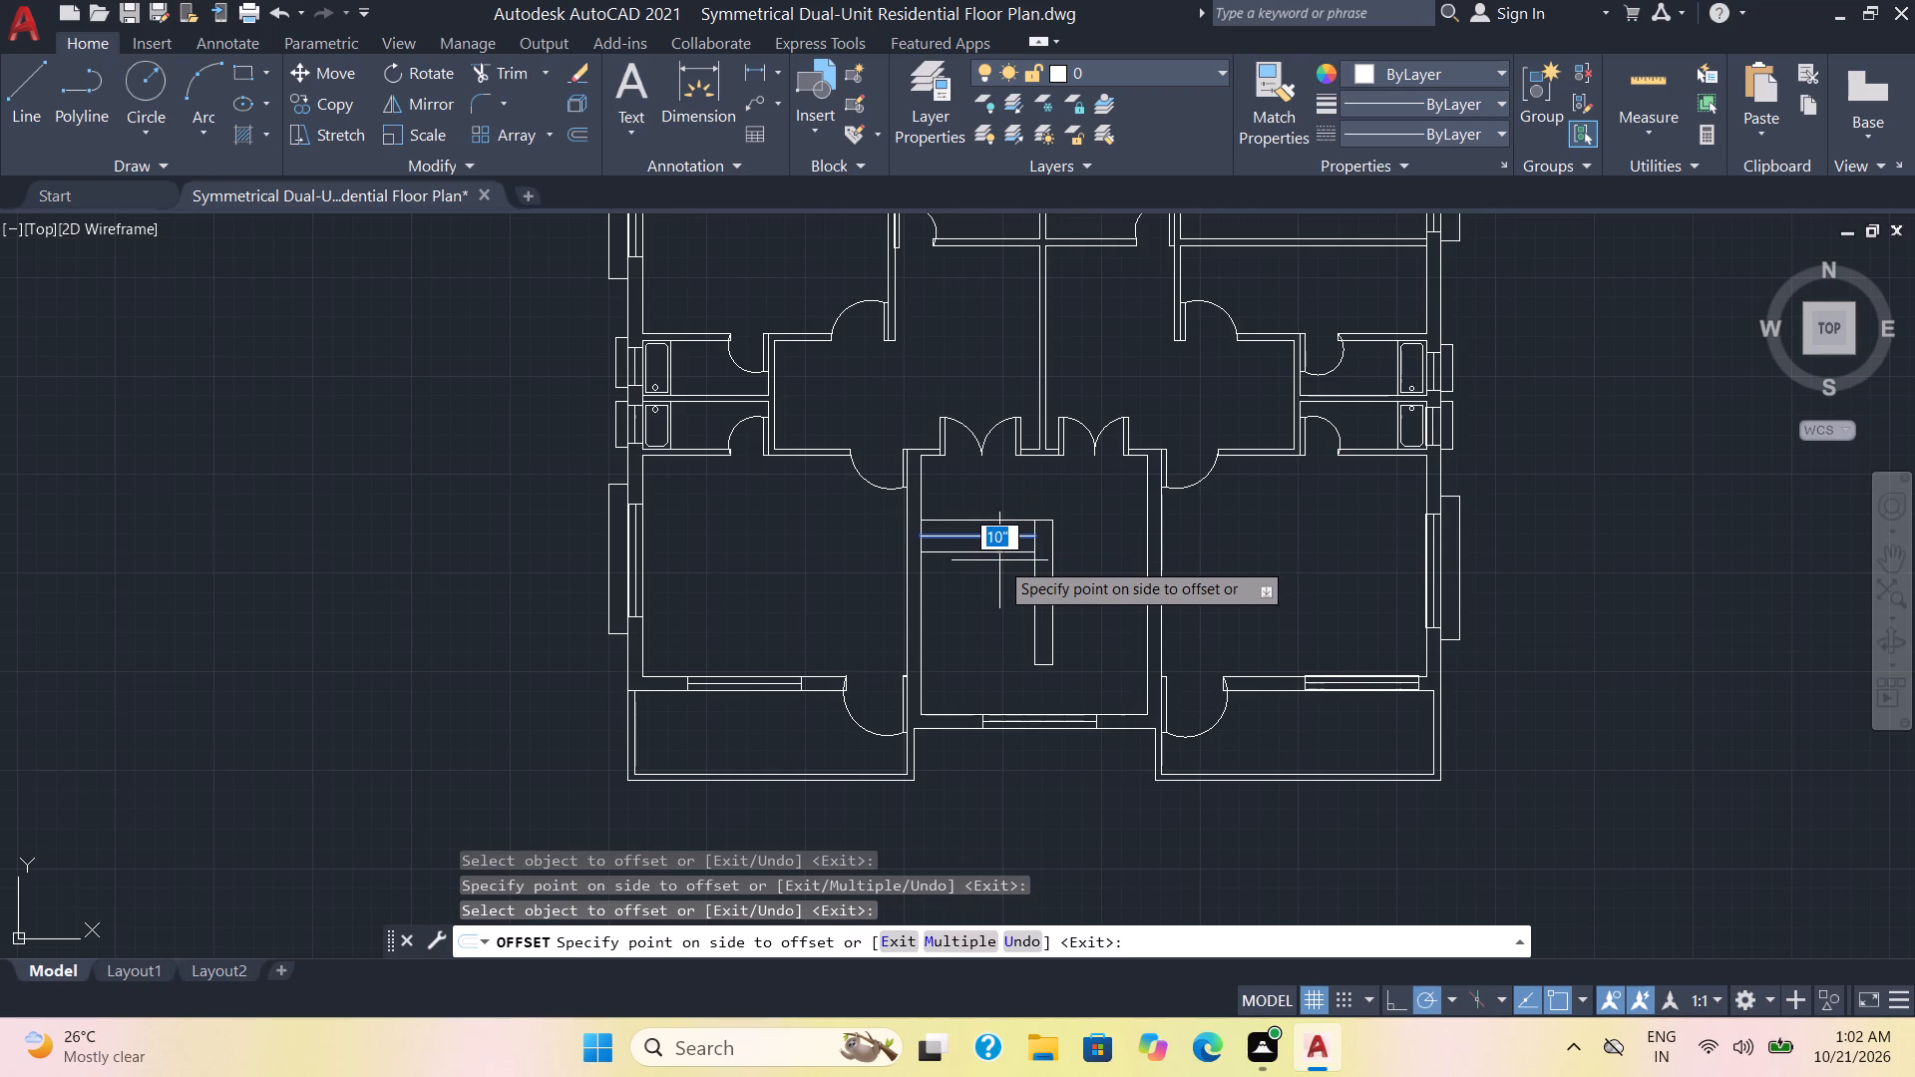
key("m")
key("Return")
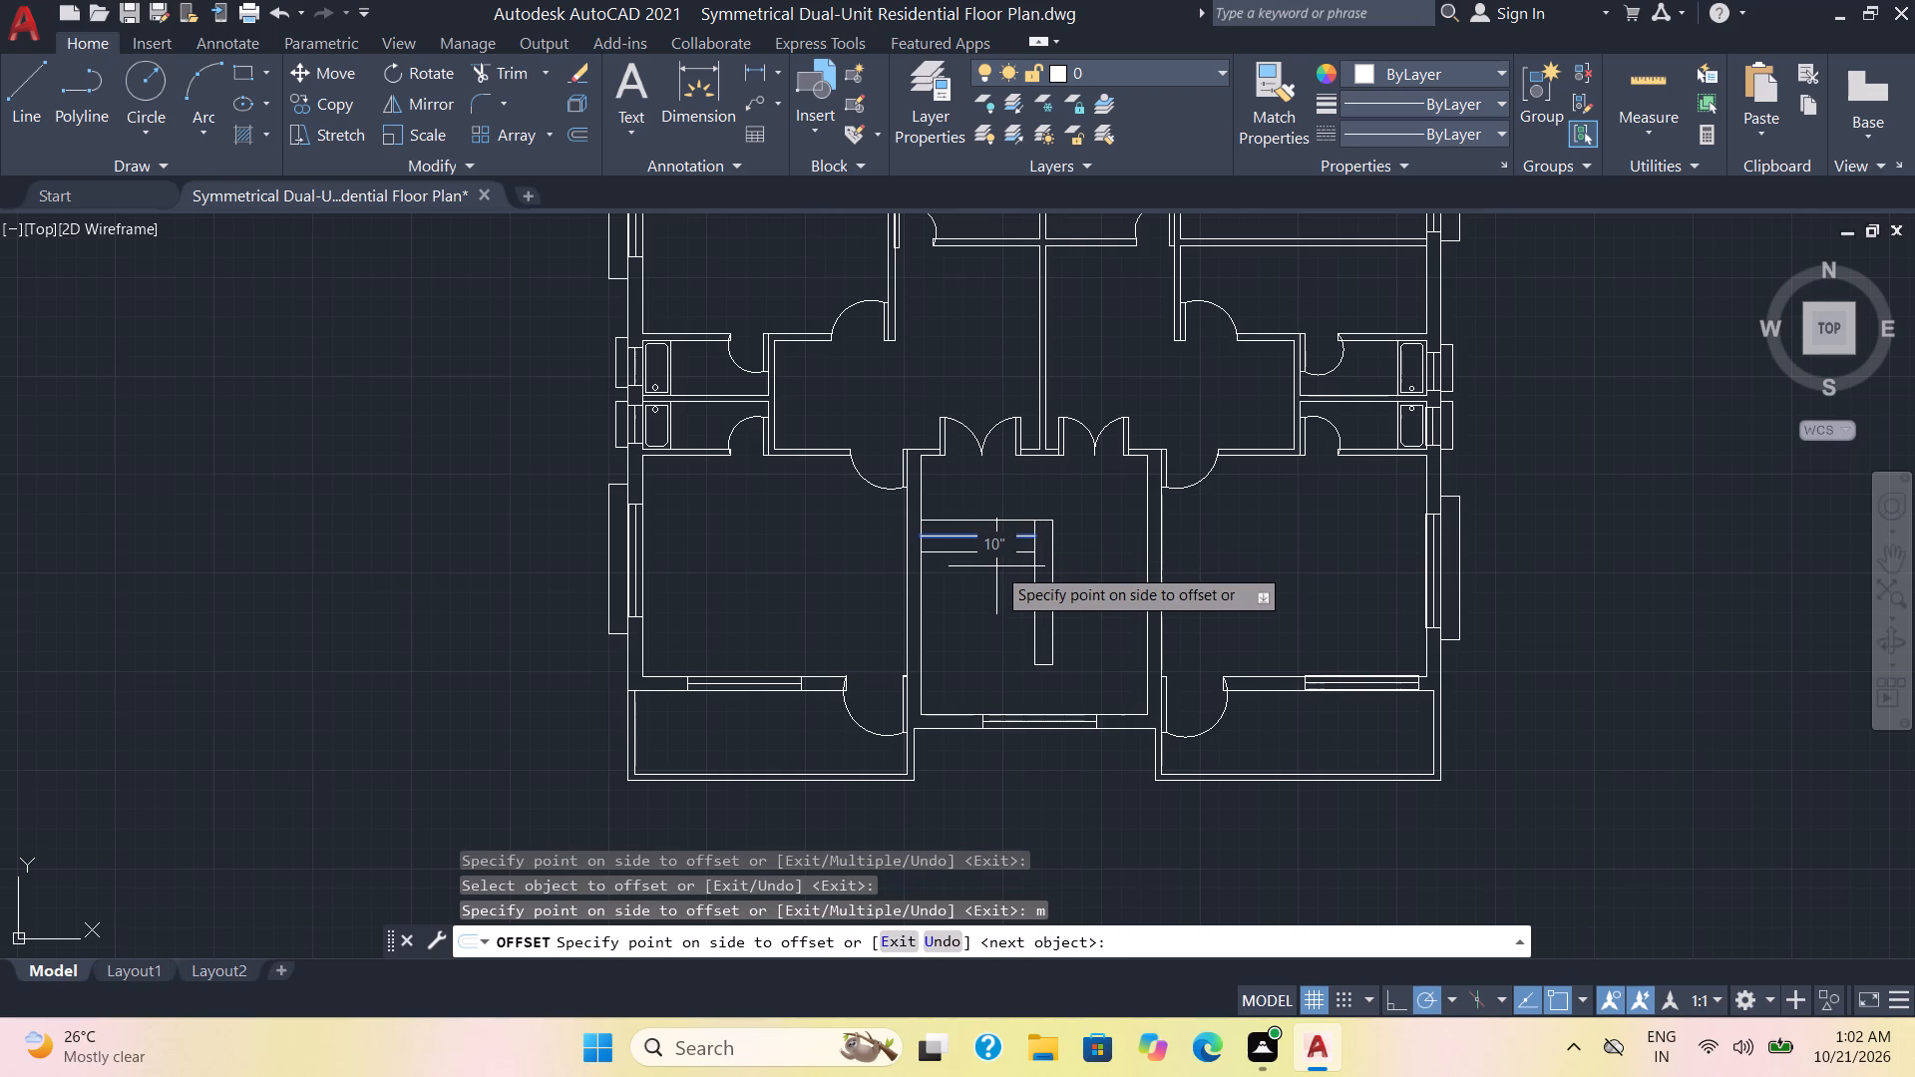
left_click(996, 566)
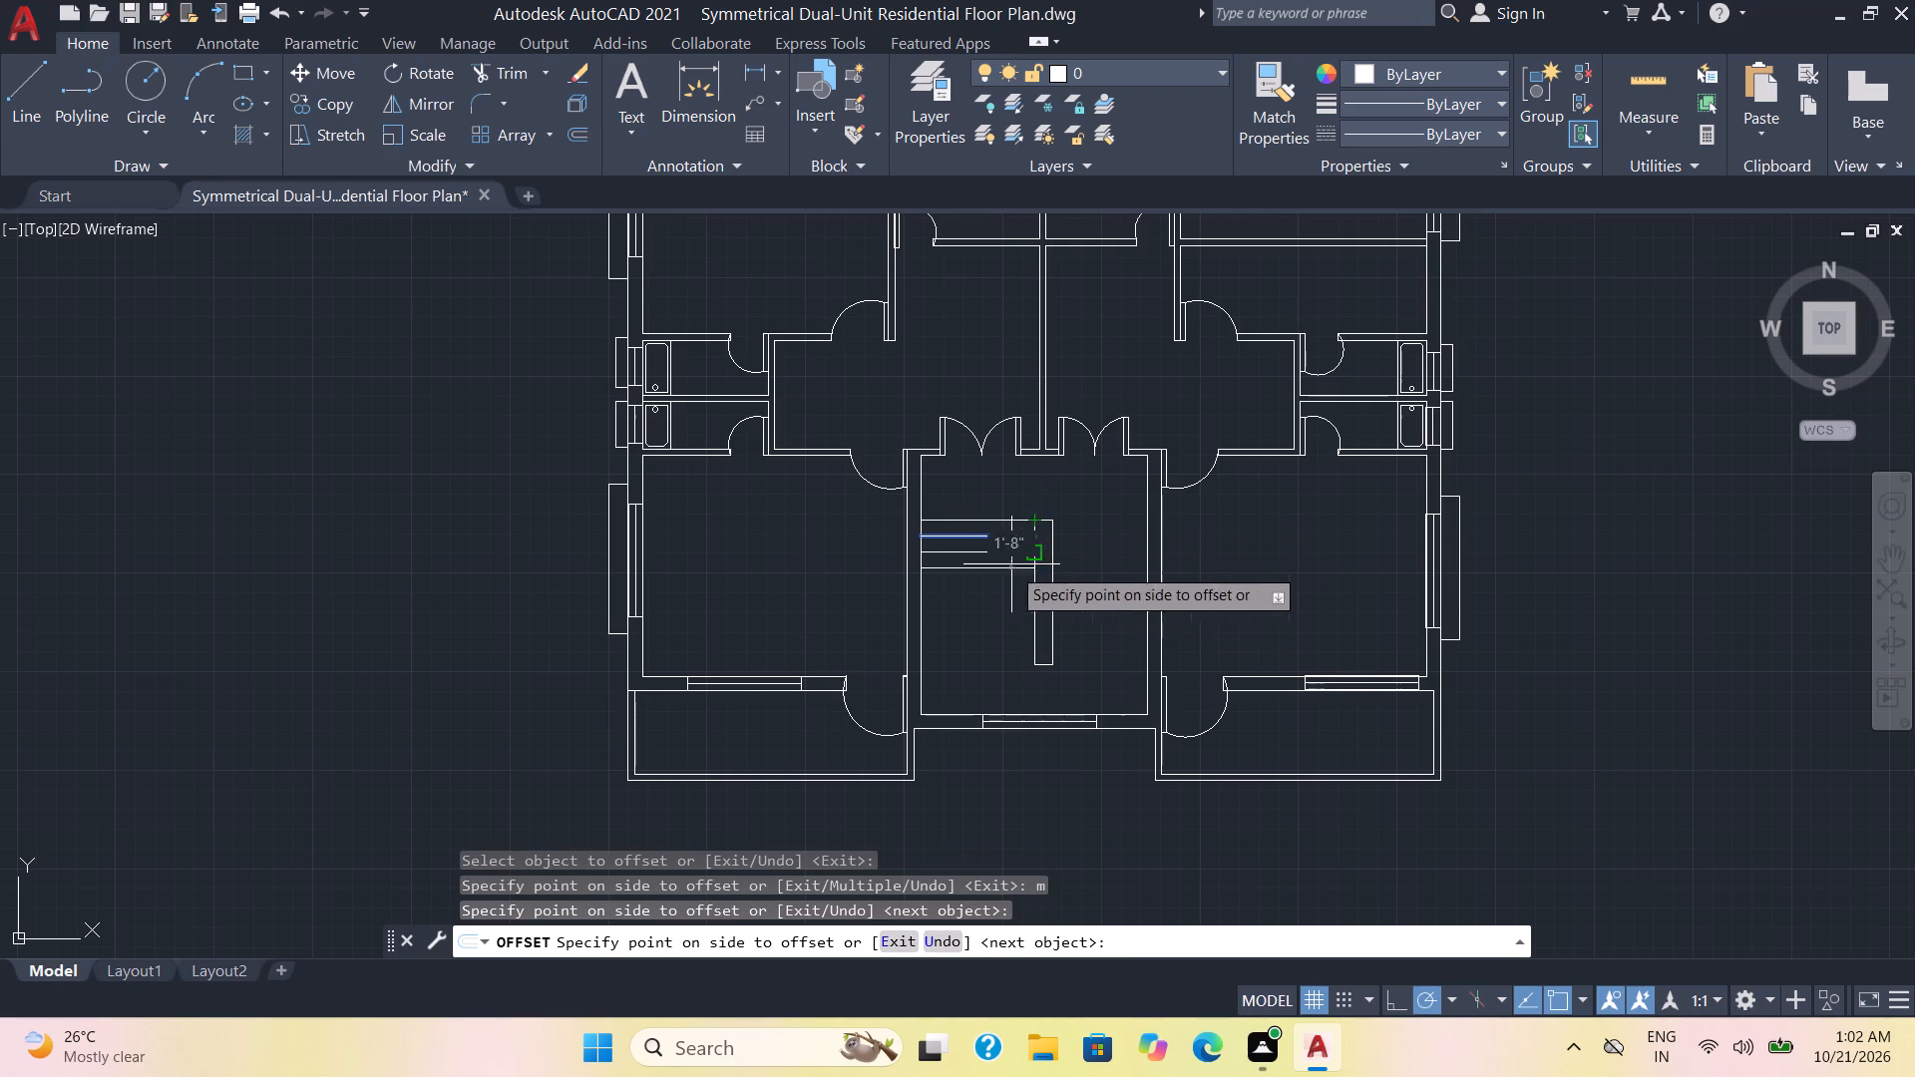
left_click(1001, 596)
left_click(996, 622)
left_click(995, 625)
left_click(989, 655)
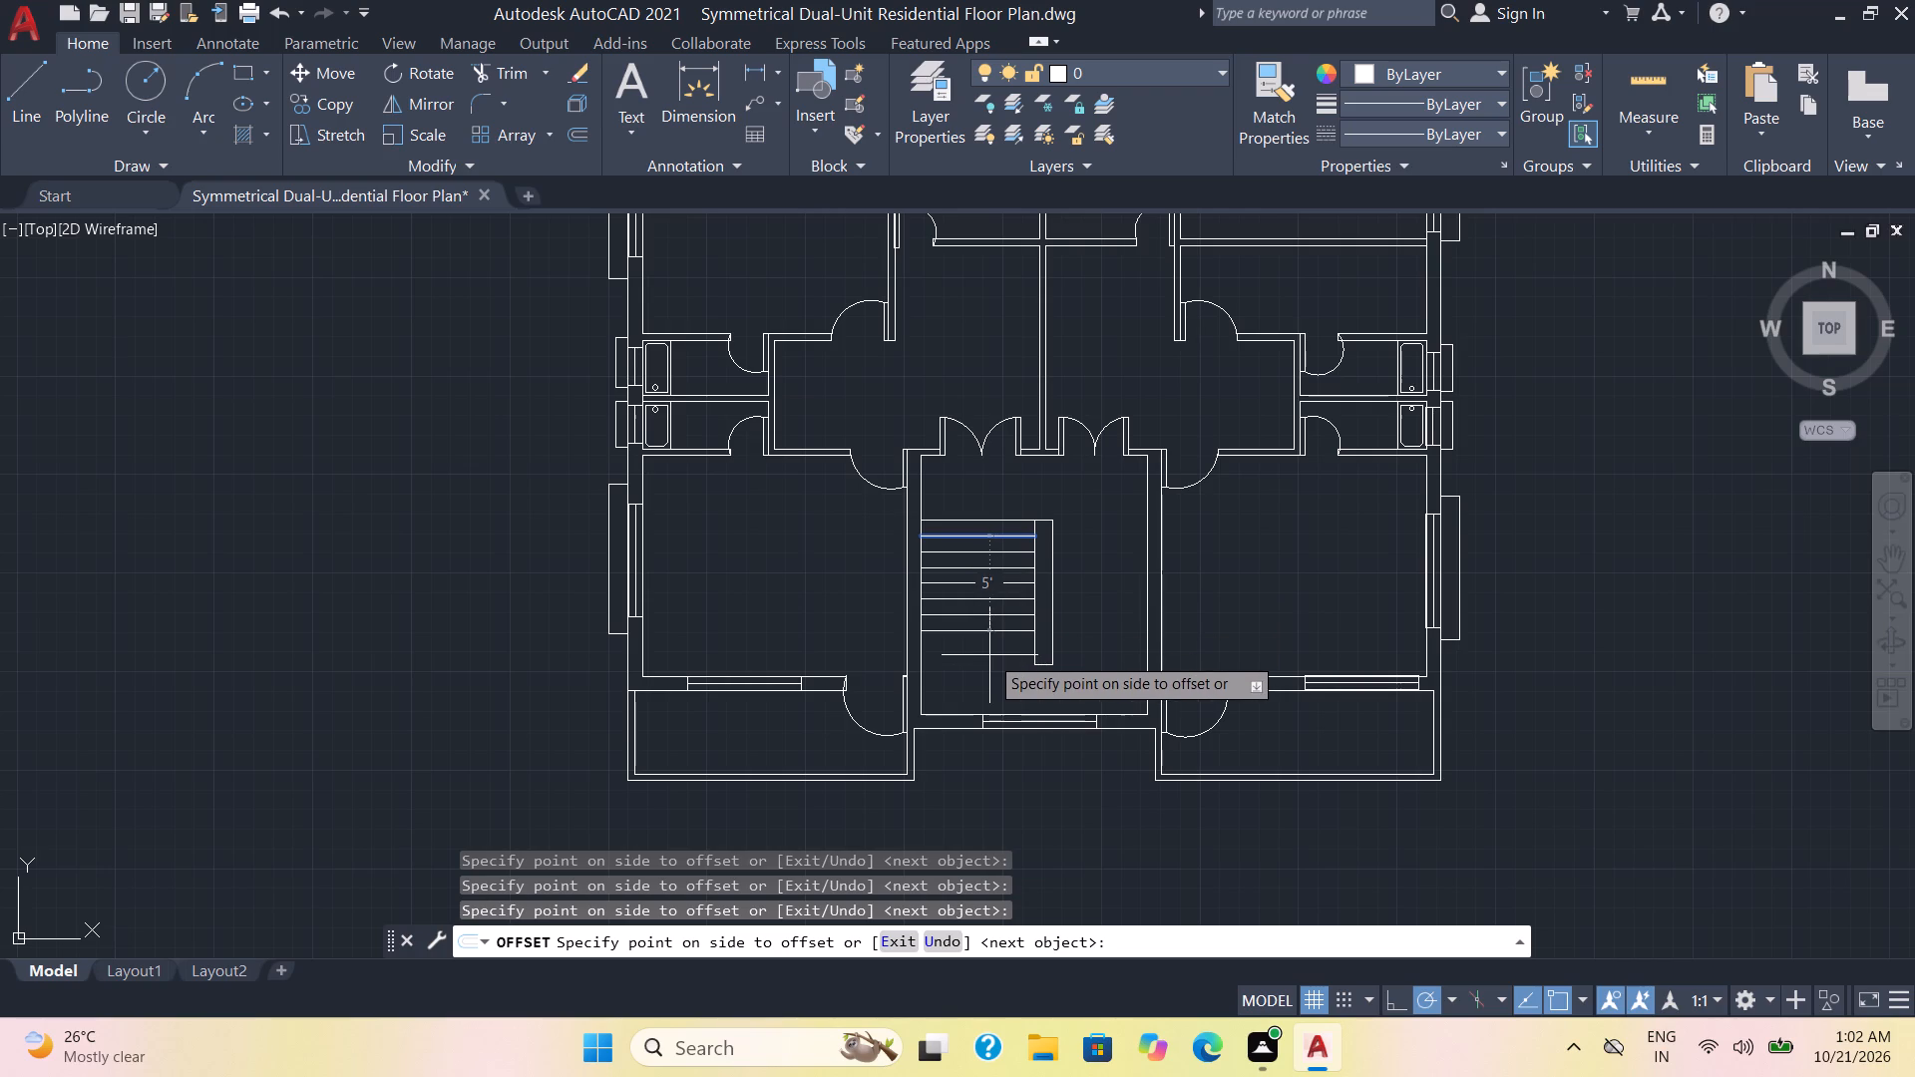
left_click(987, 673)
left_click(986, 683)
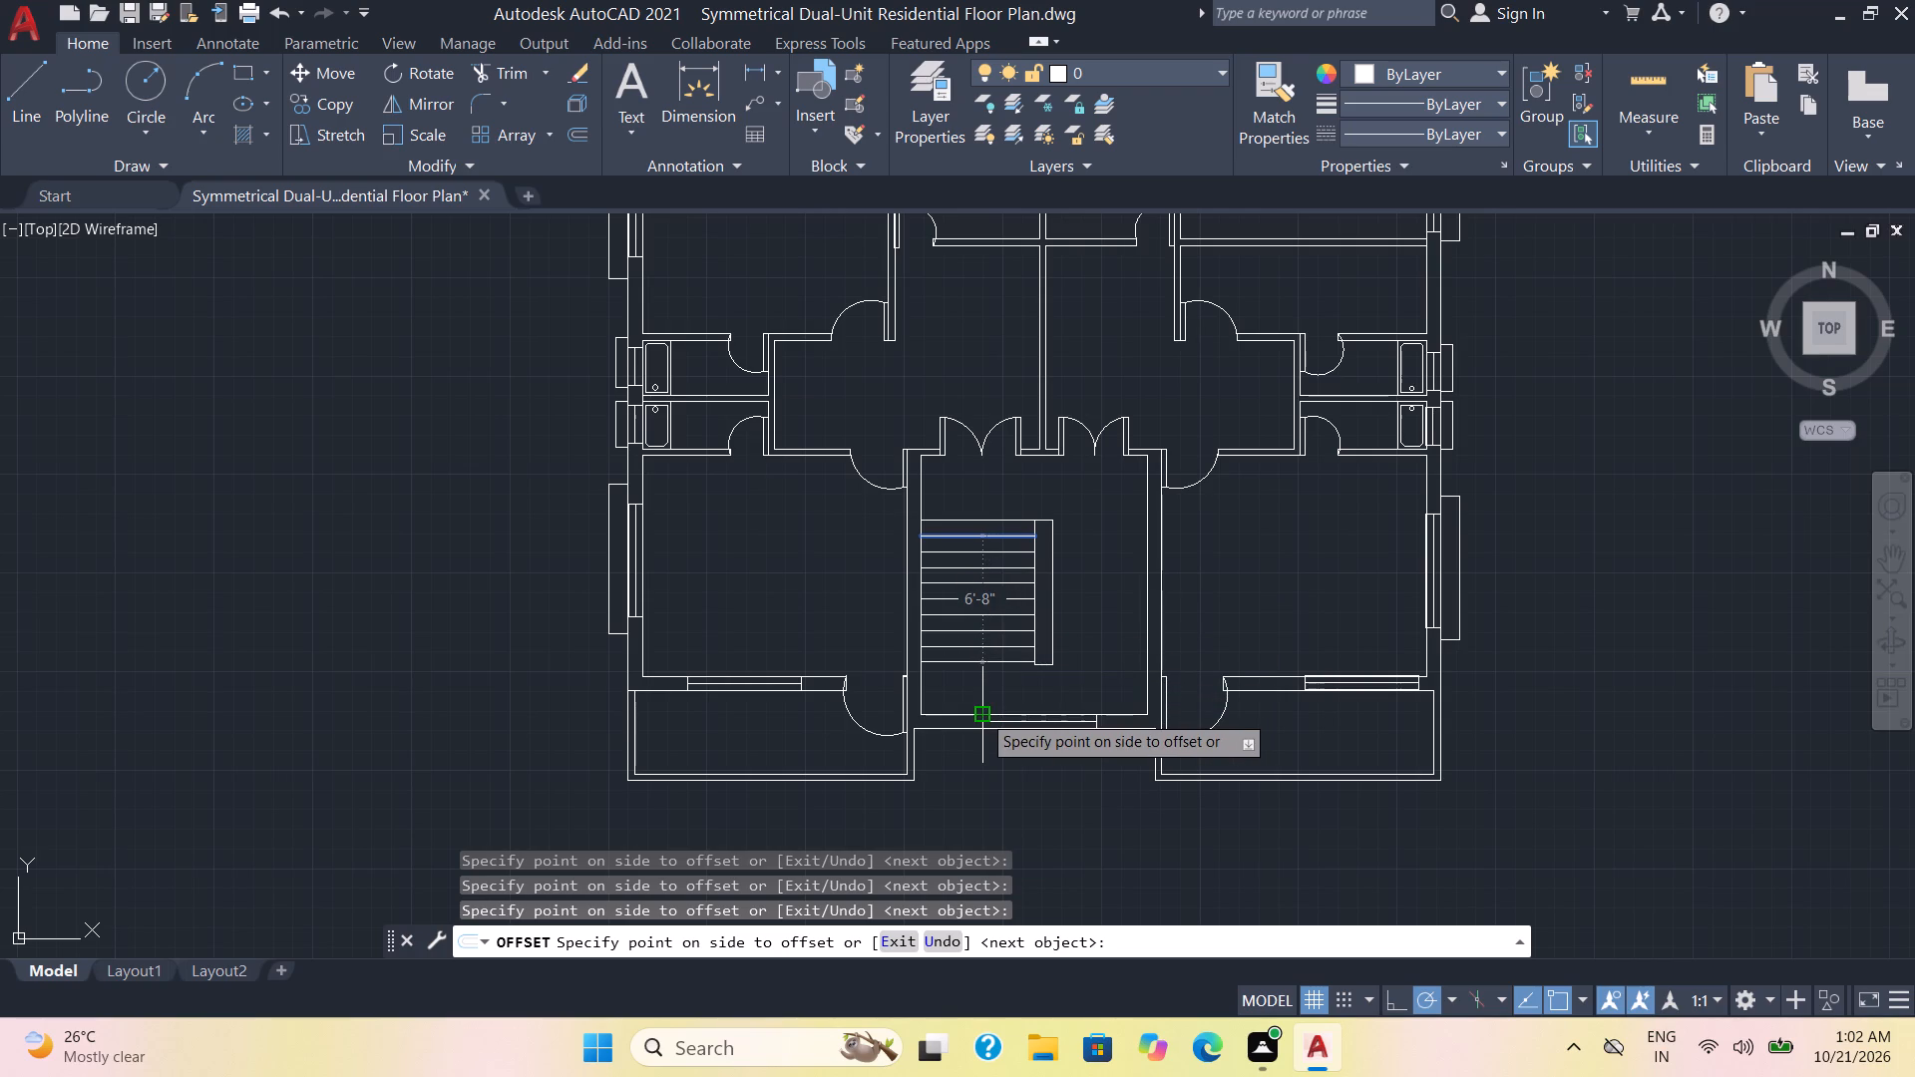
left_click(1024, 685)
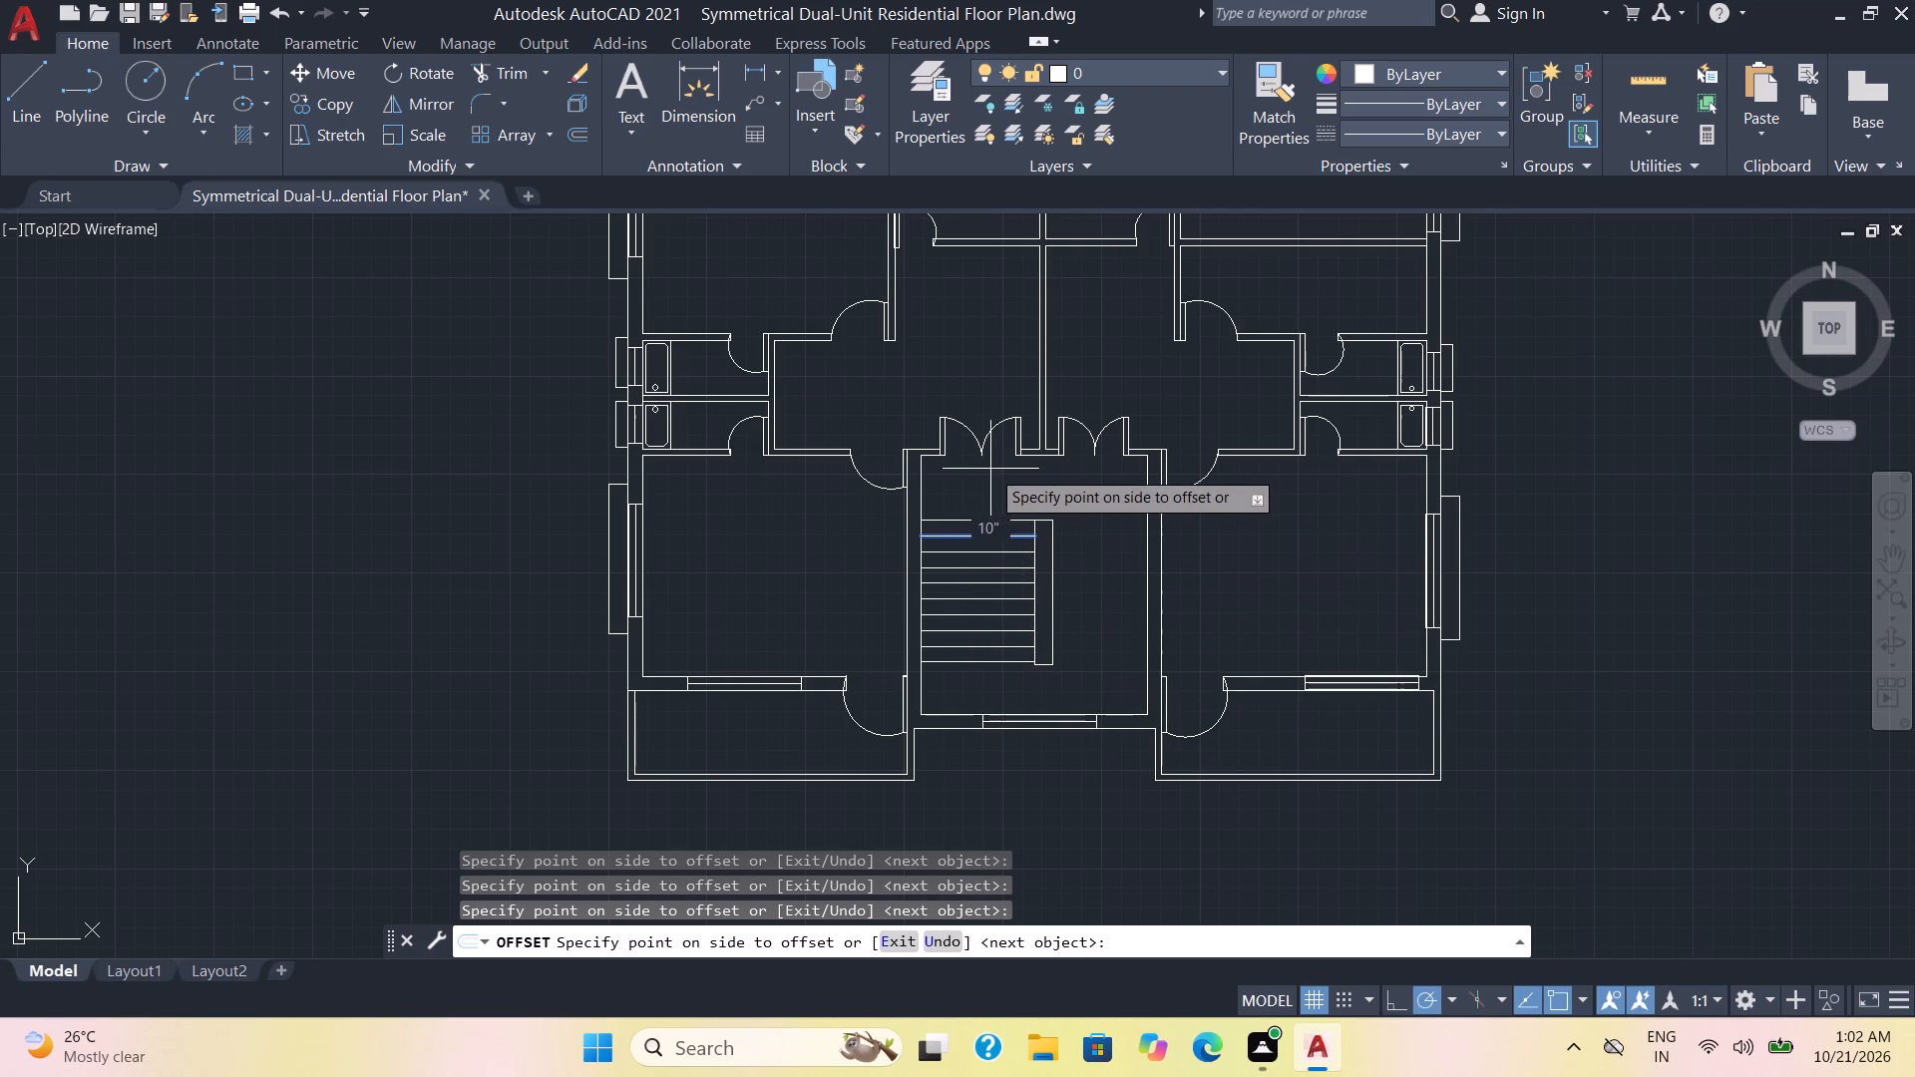
key("Escape")
Mirror all ten tread lines of the left flight about the narrow well's vertical centreline, keeping the source lines.
left_click(983, 684)
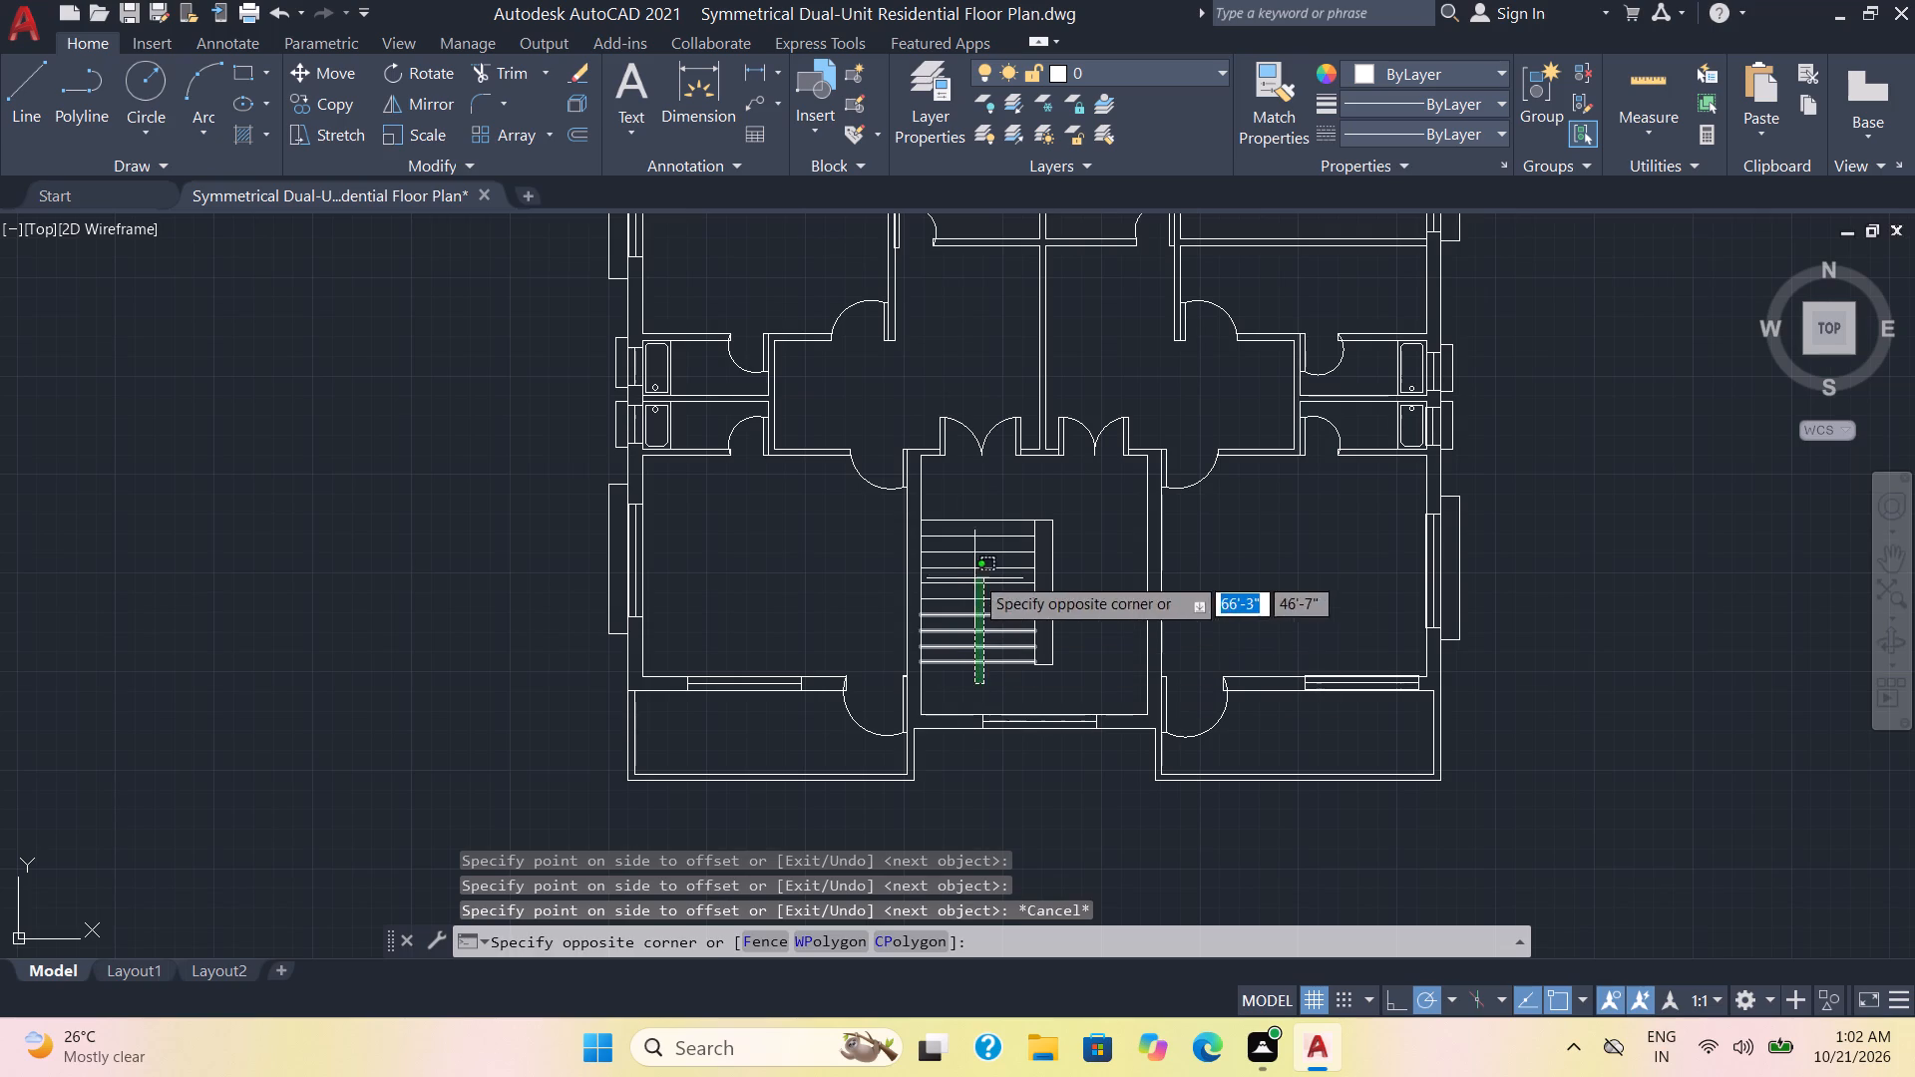
left_click(961, 523)
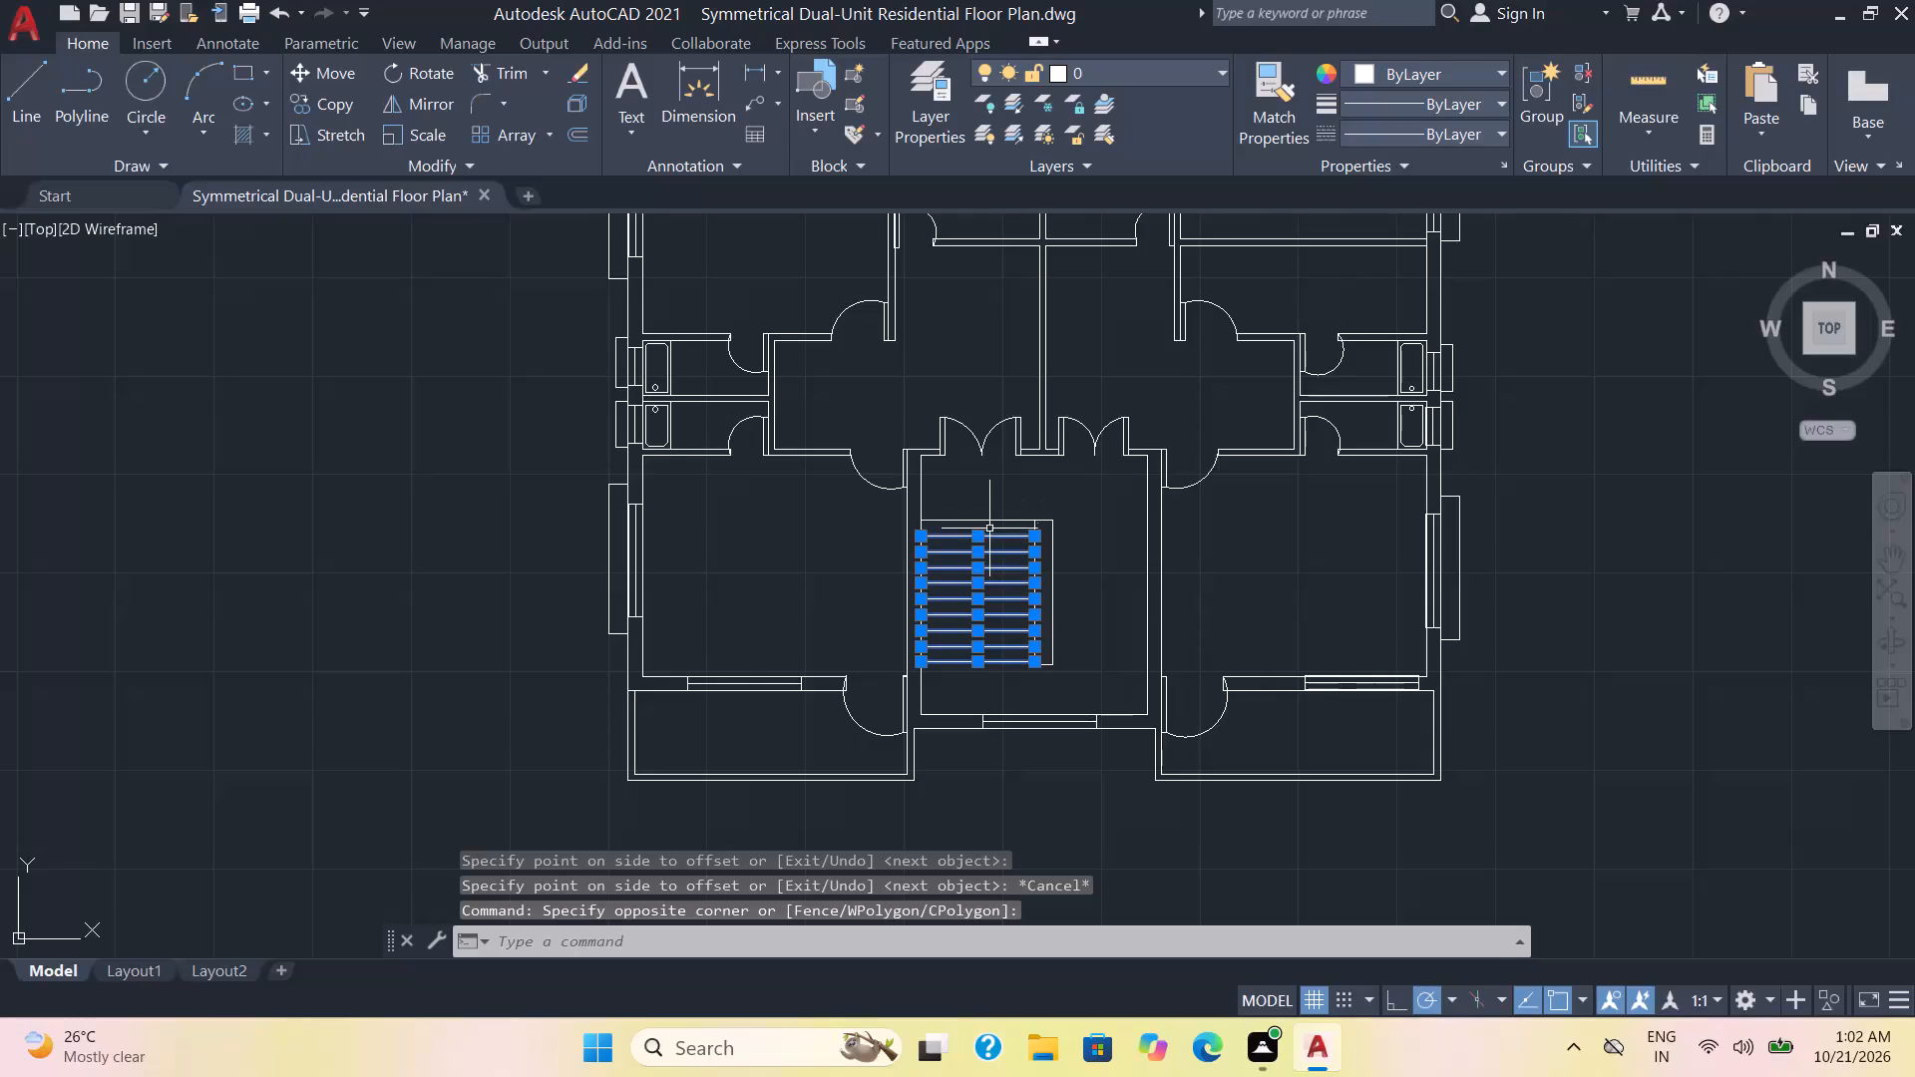
left_click(991, 522)
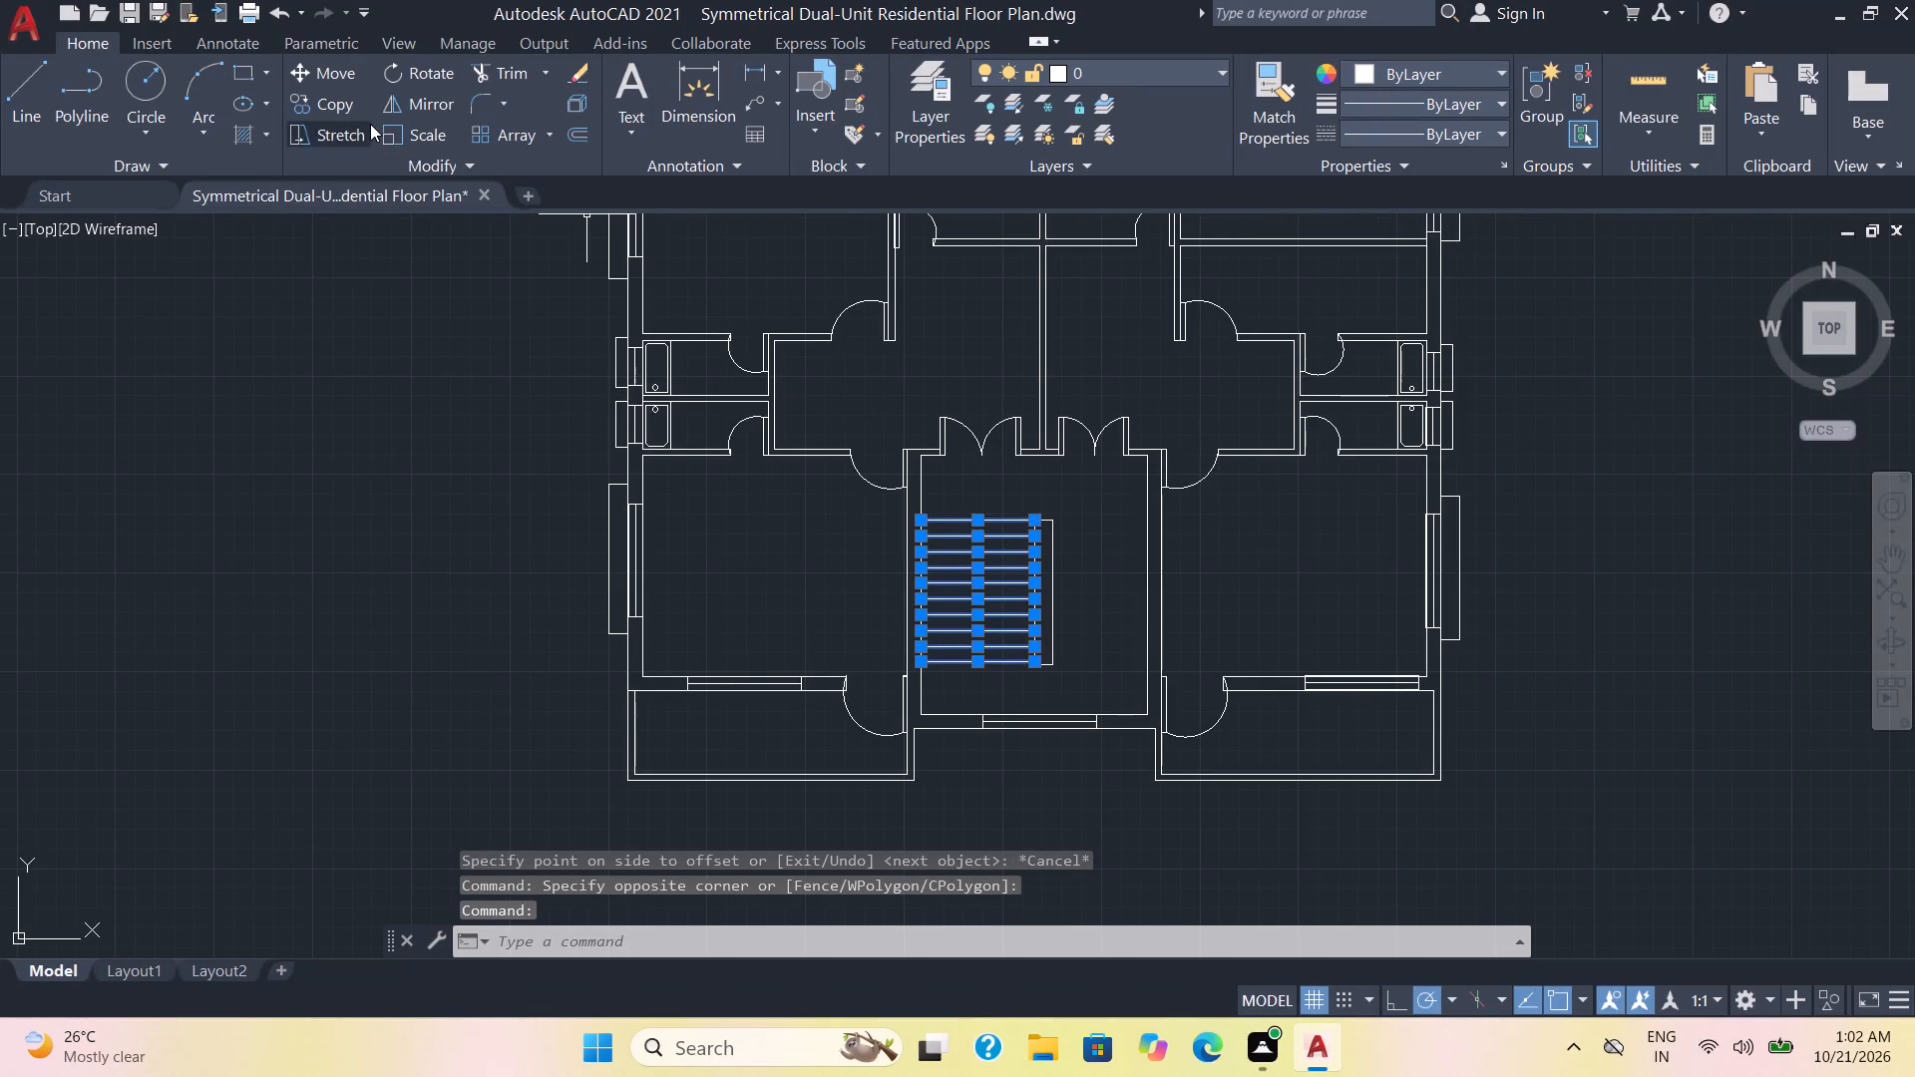
left_click(420, 99)
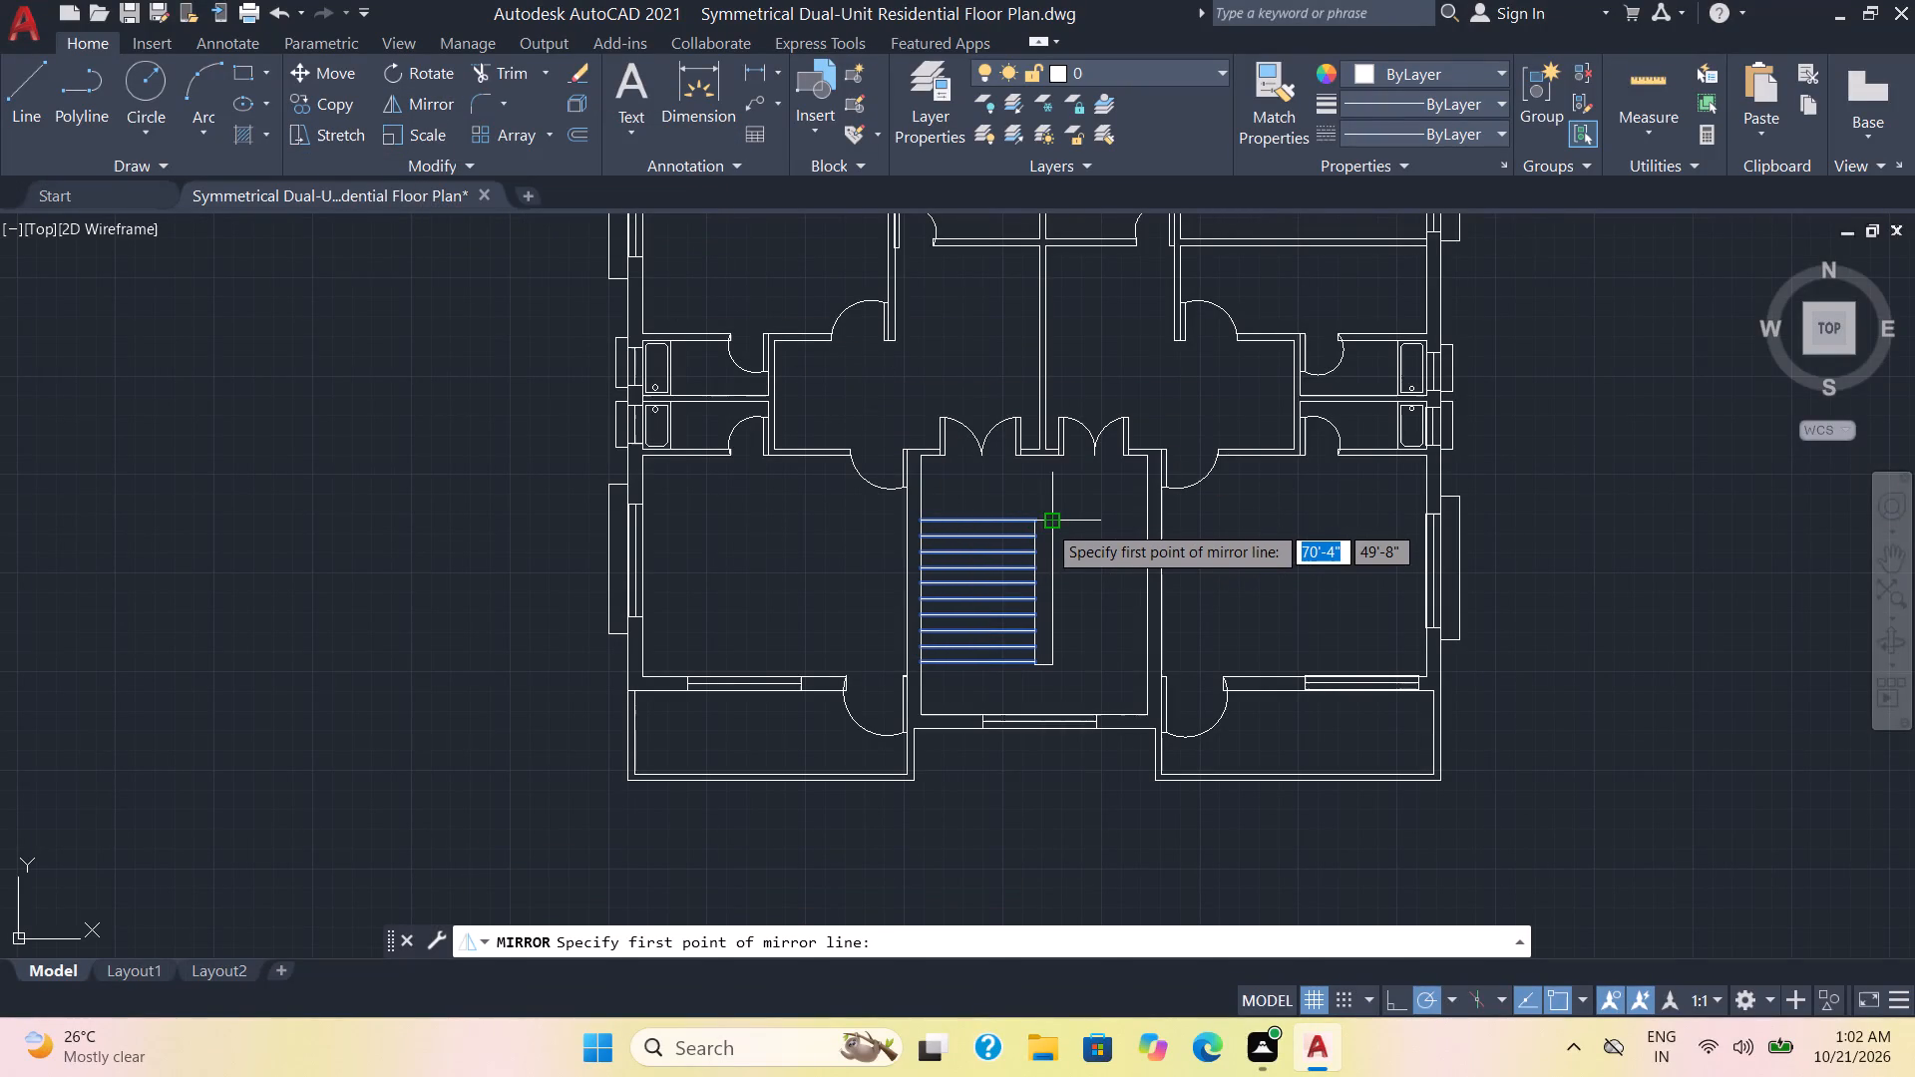
scroll(1048, 523, "up", 2)
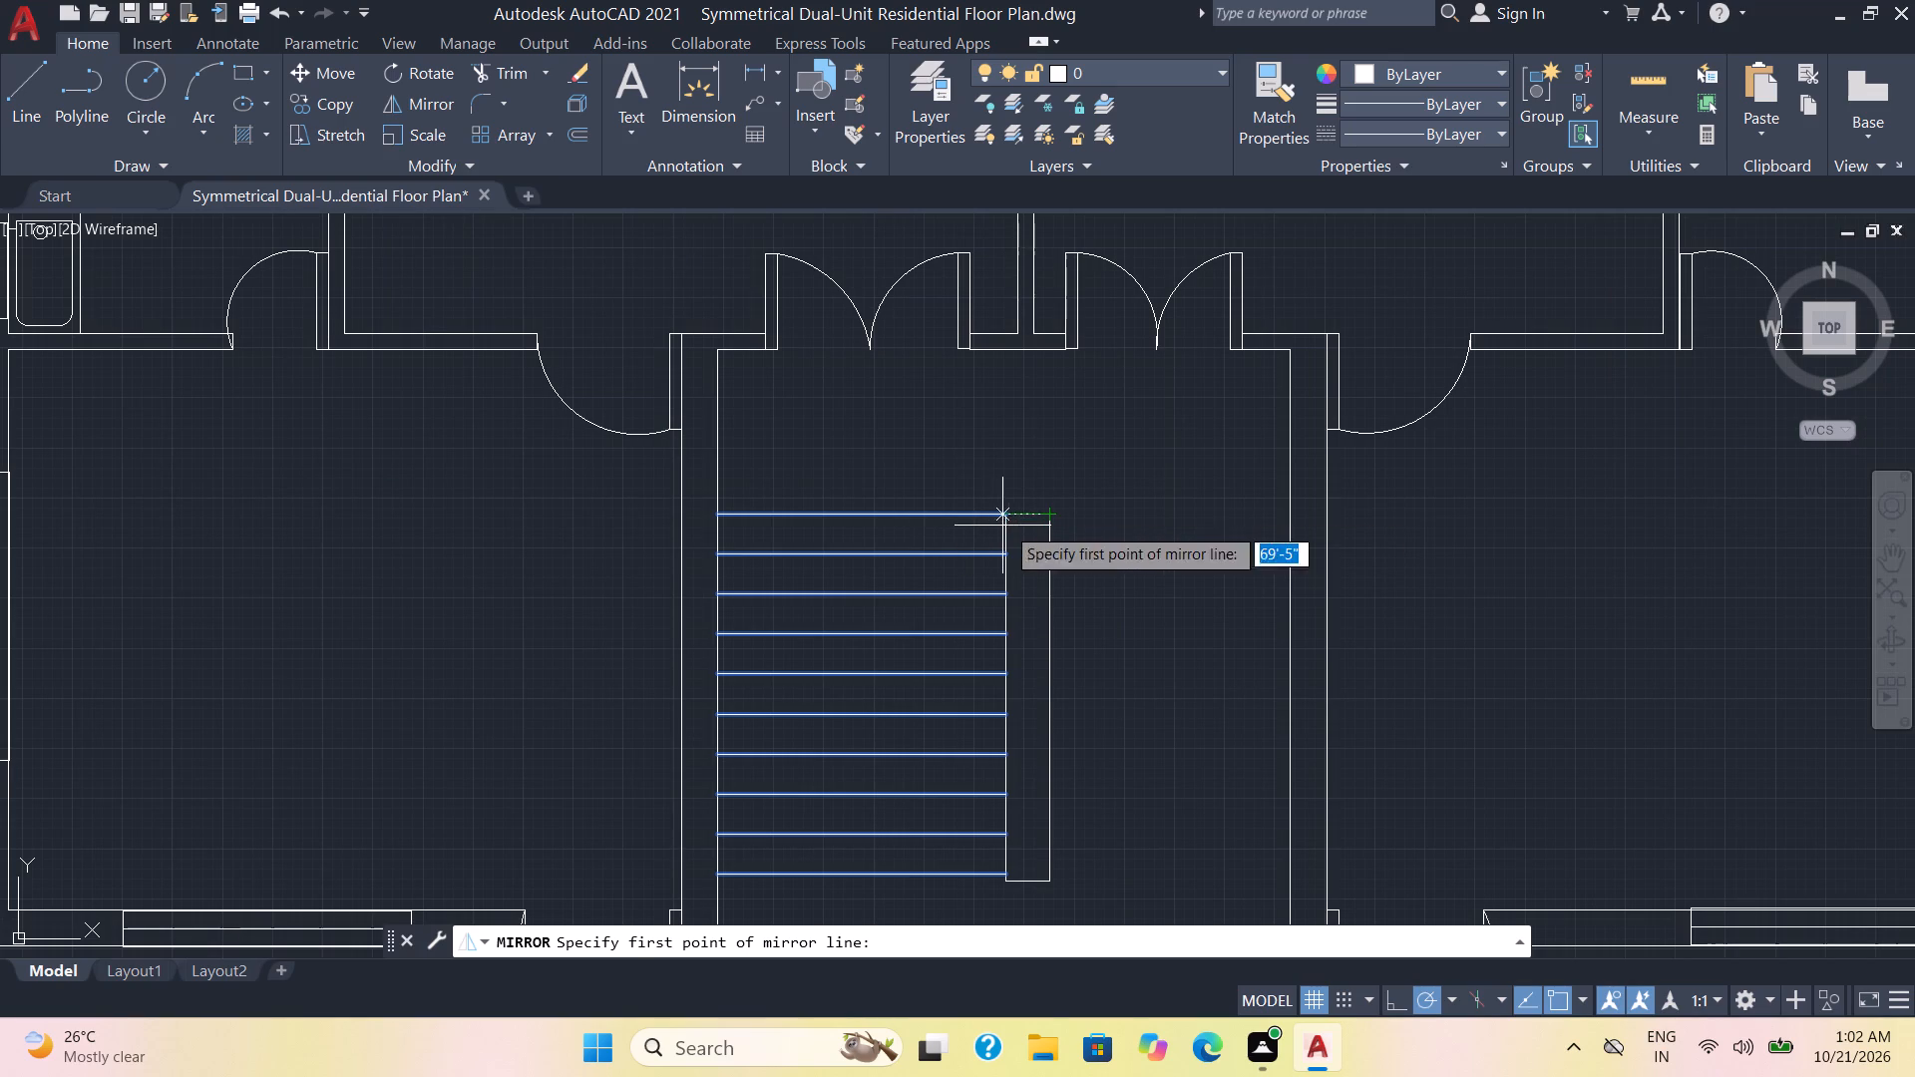
left_click(1026, 520)
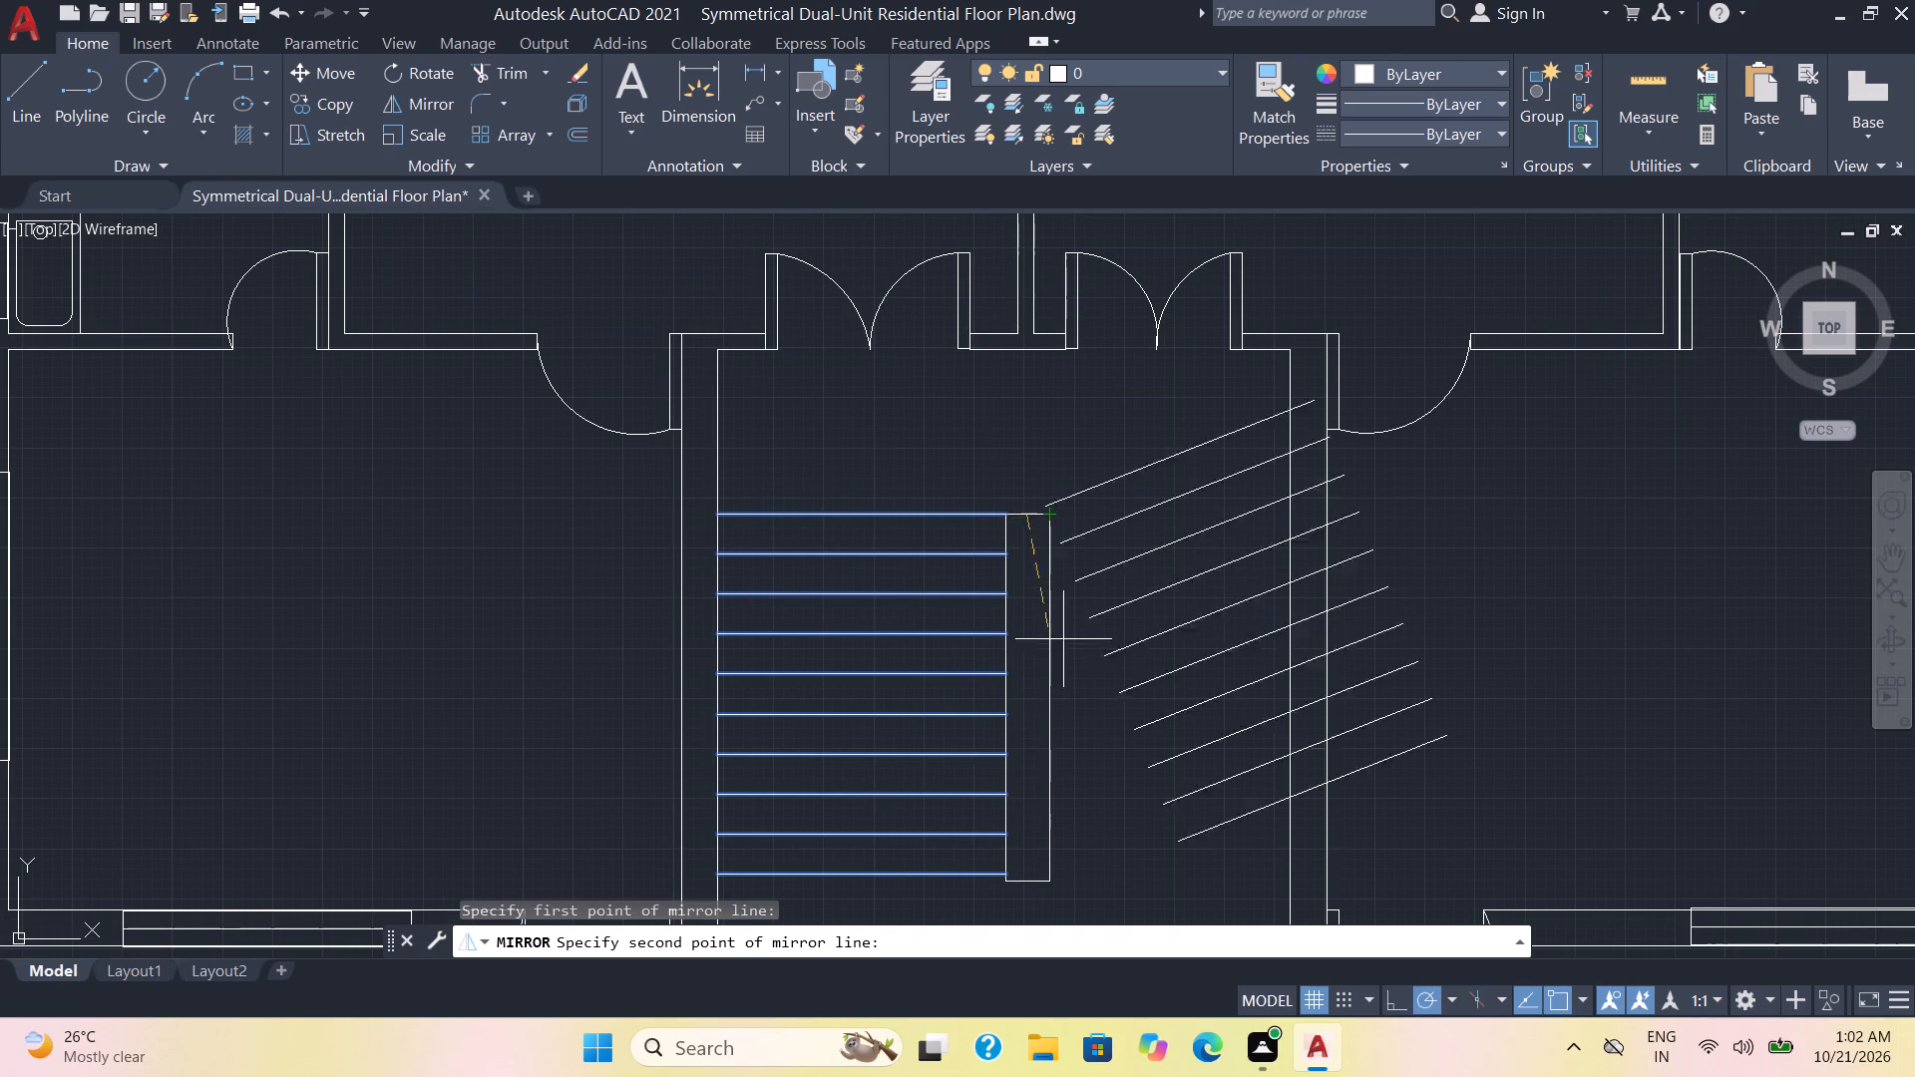
left_click(1018, 646)
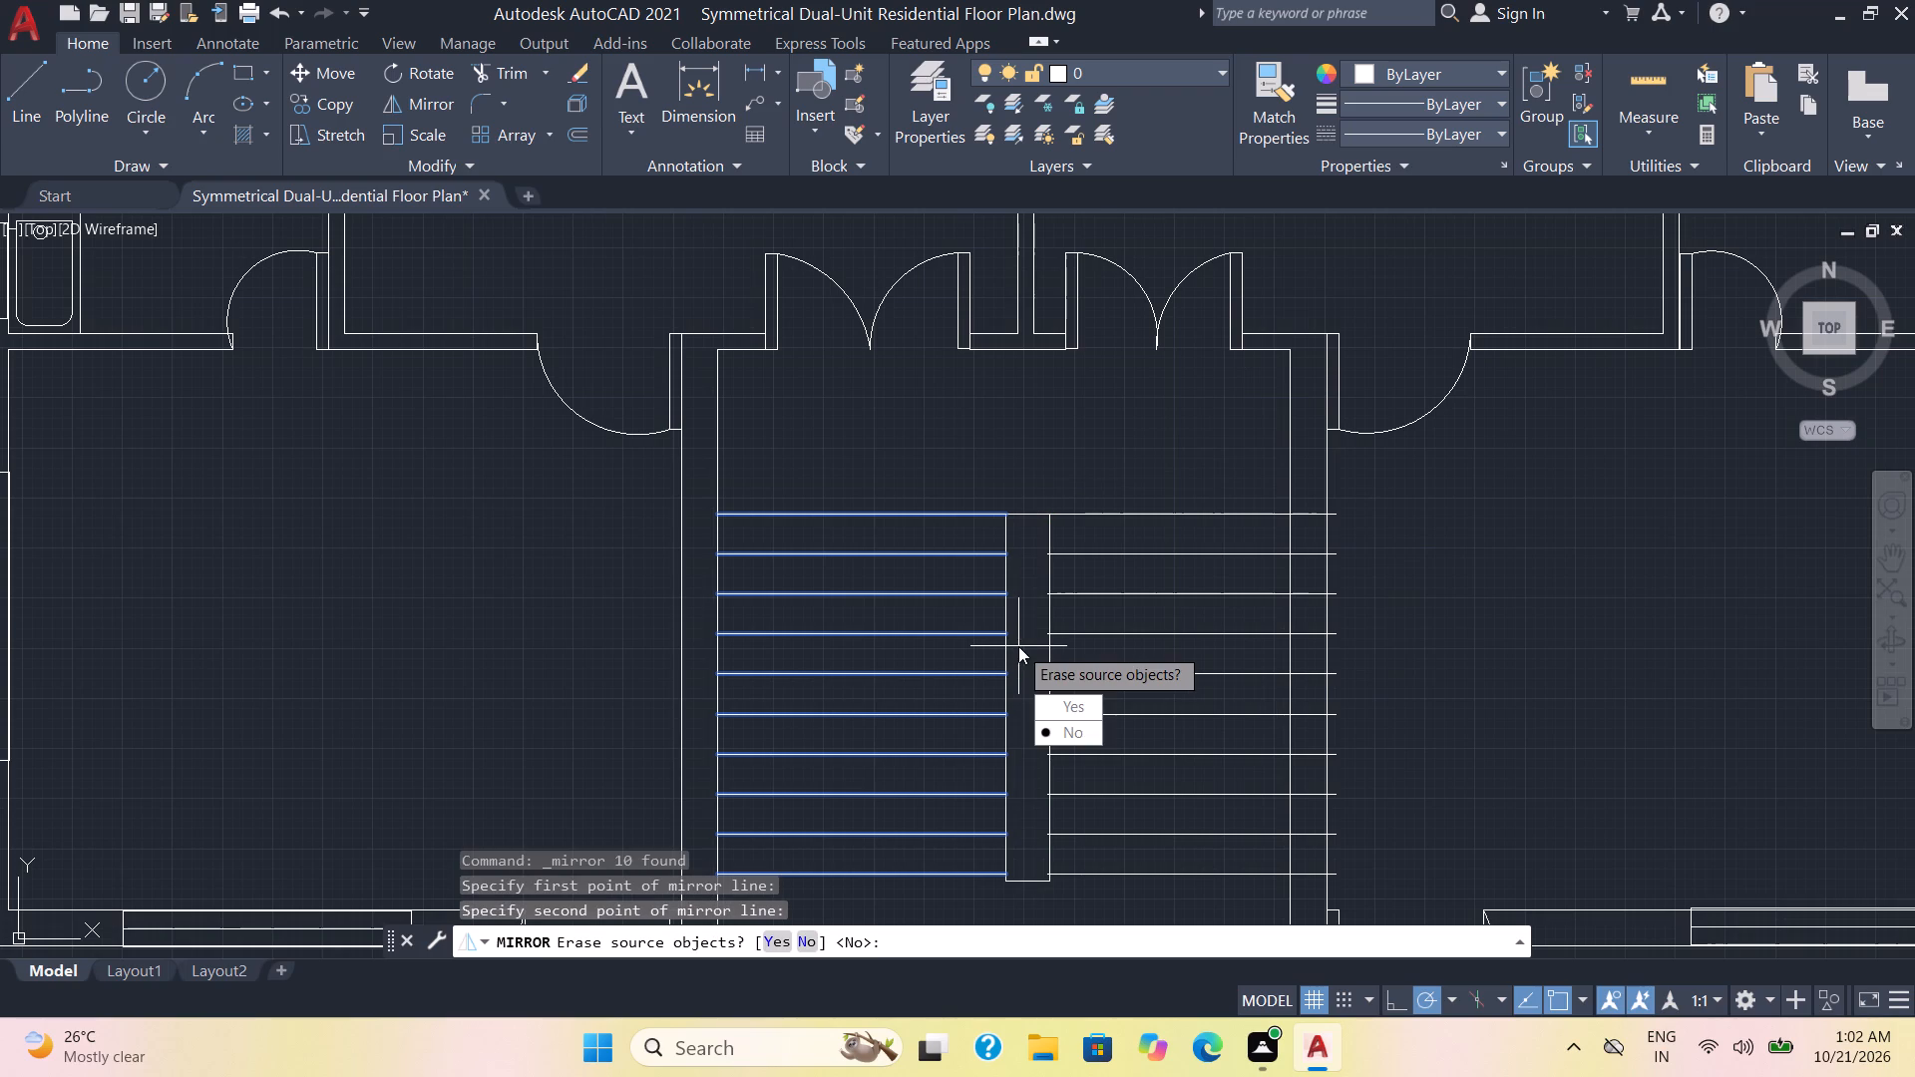
left_click_drag(1076, 722, 1018, 646)
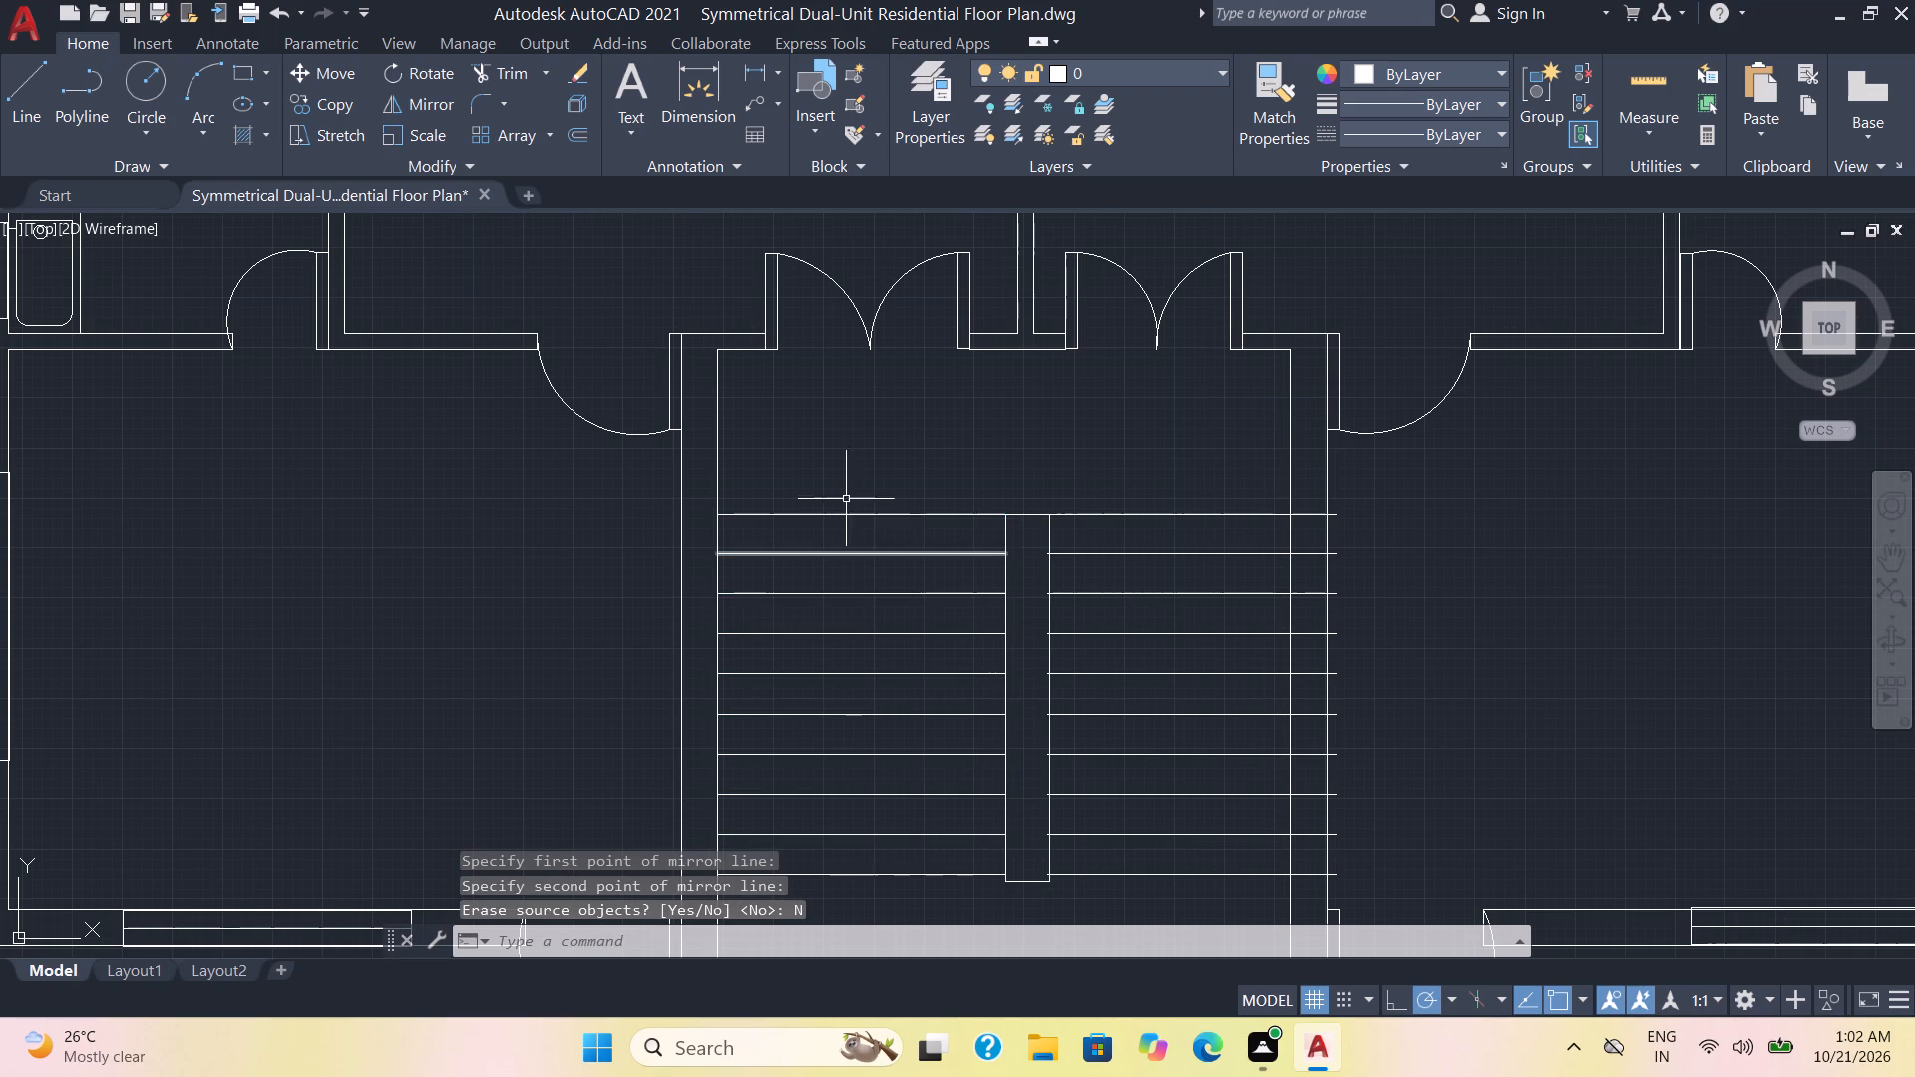
Trim the mirrored treads at the room's right wall, removing the parts inside and beyond the wall.
left_click(496, 74)
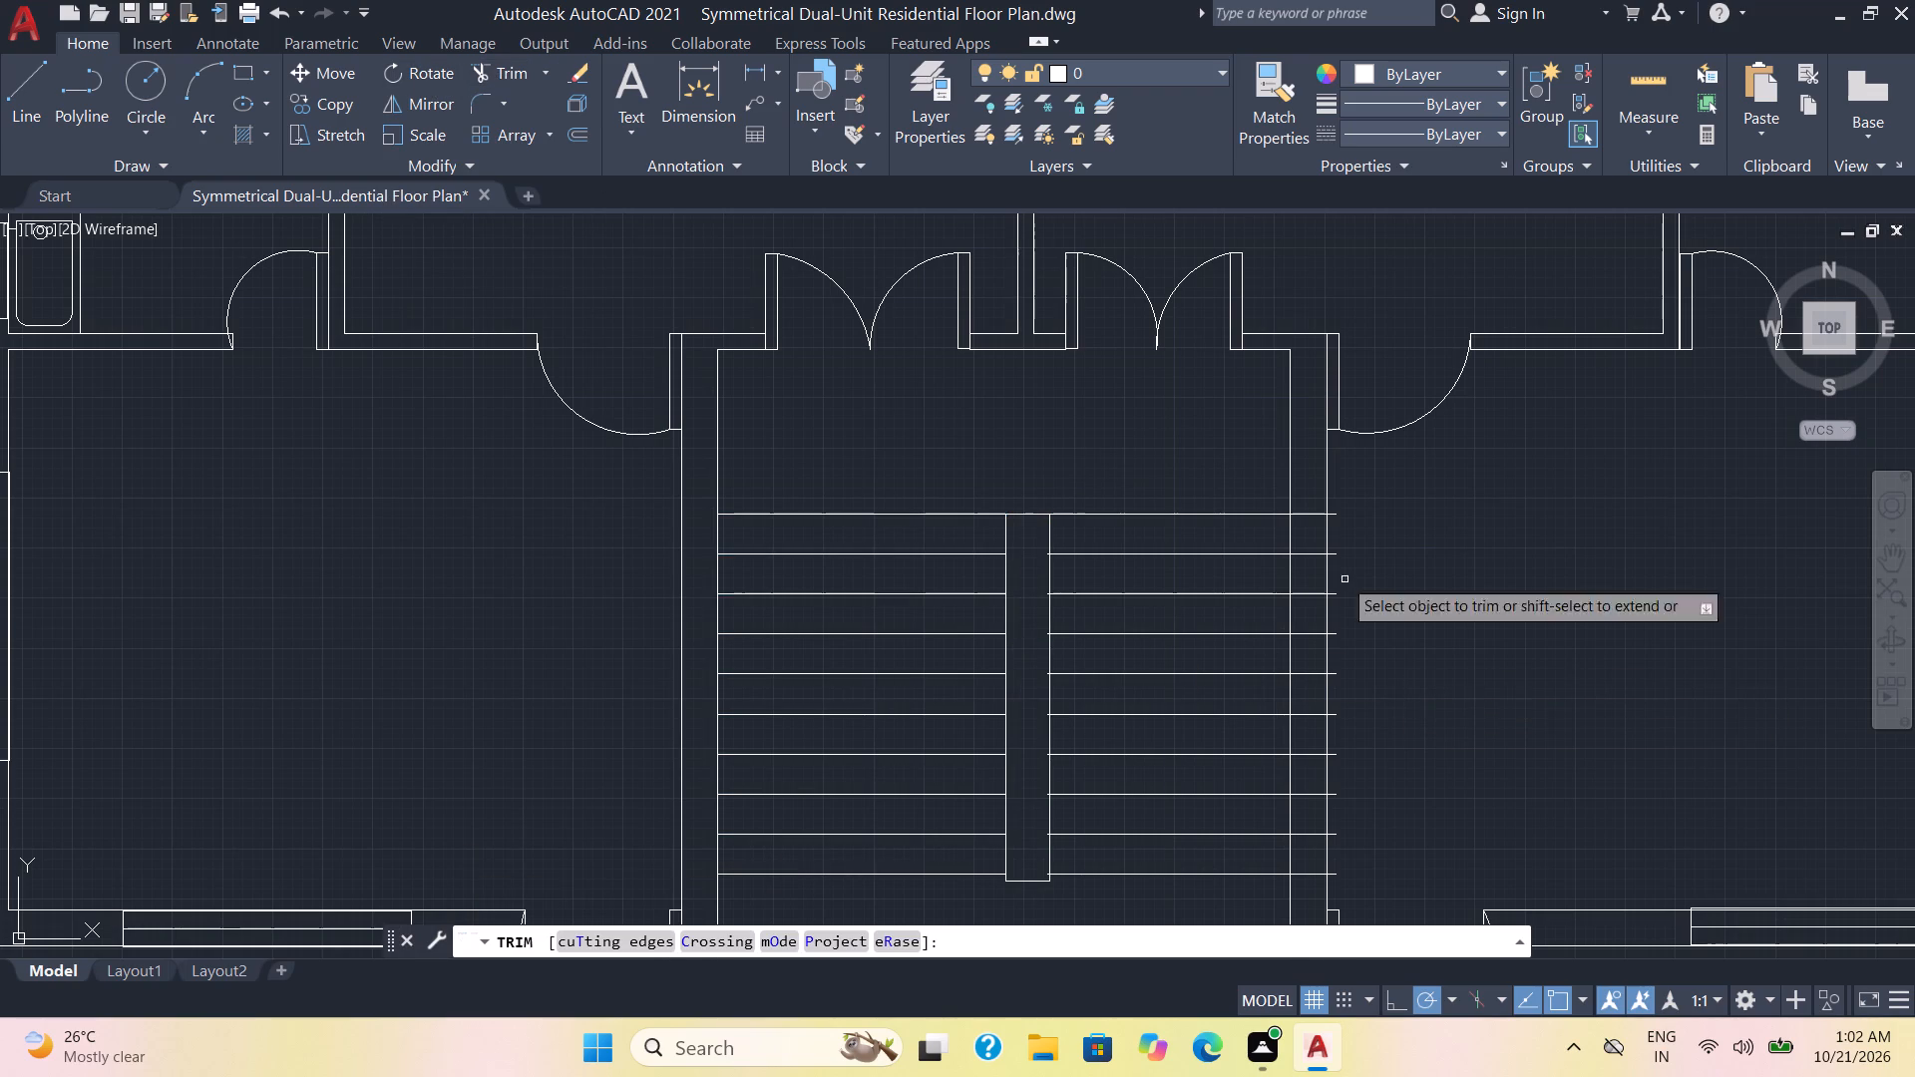
left_click_drag(1304, 491, 1312, 747)
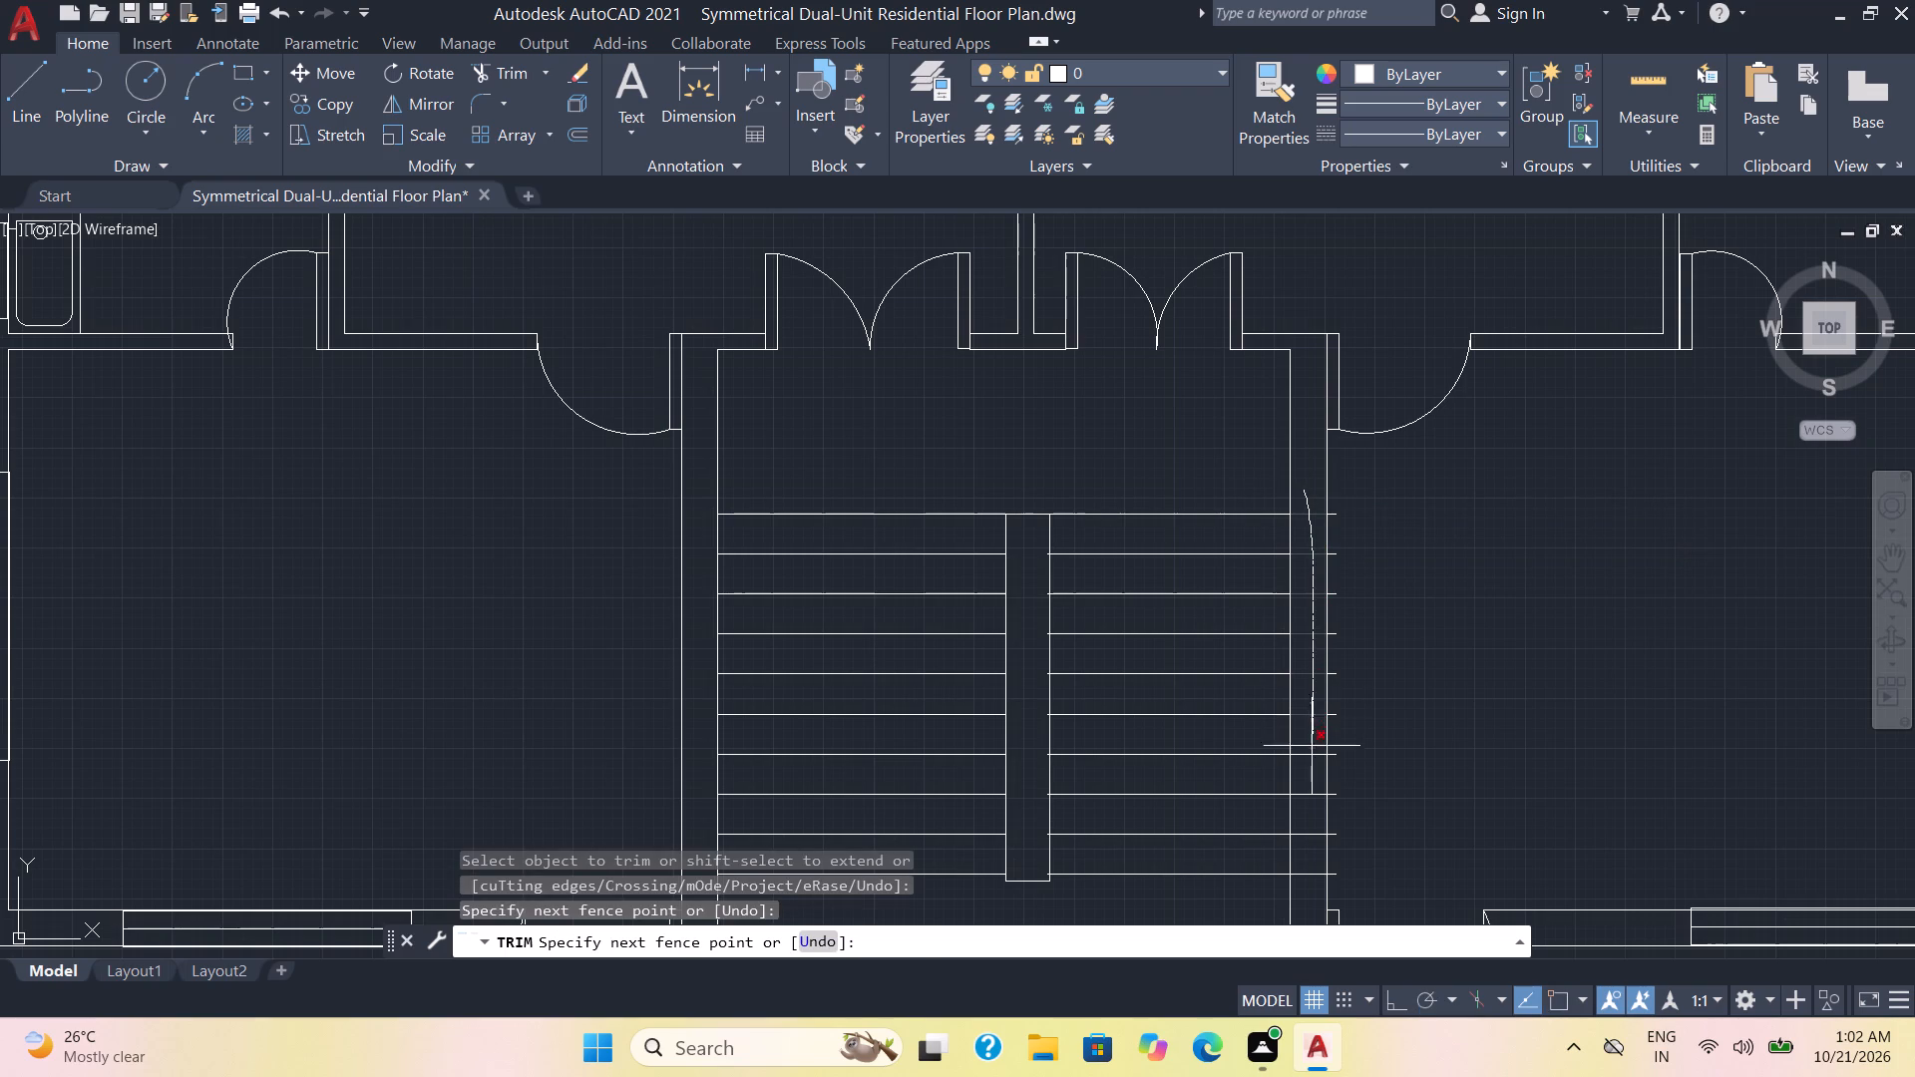
left_click_drag(1312, 747, 1312, 895)
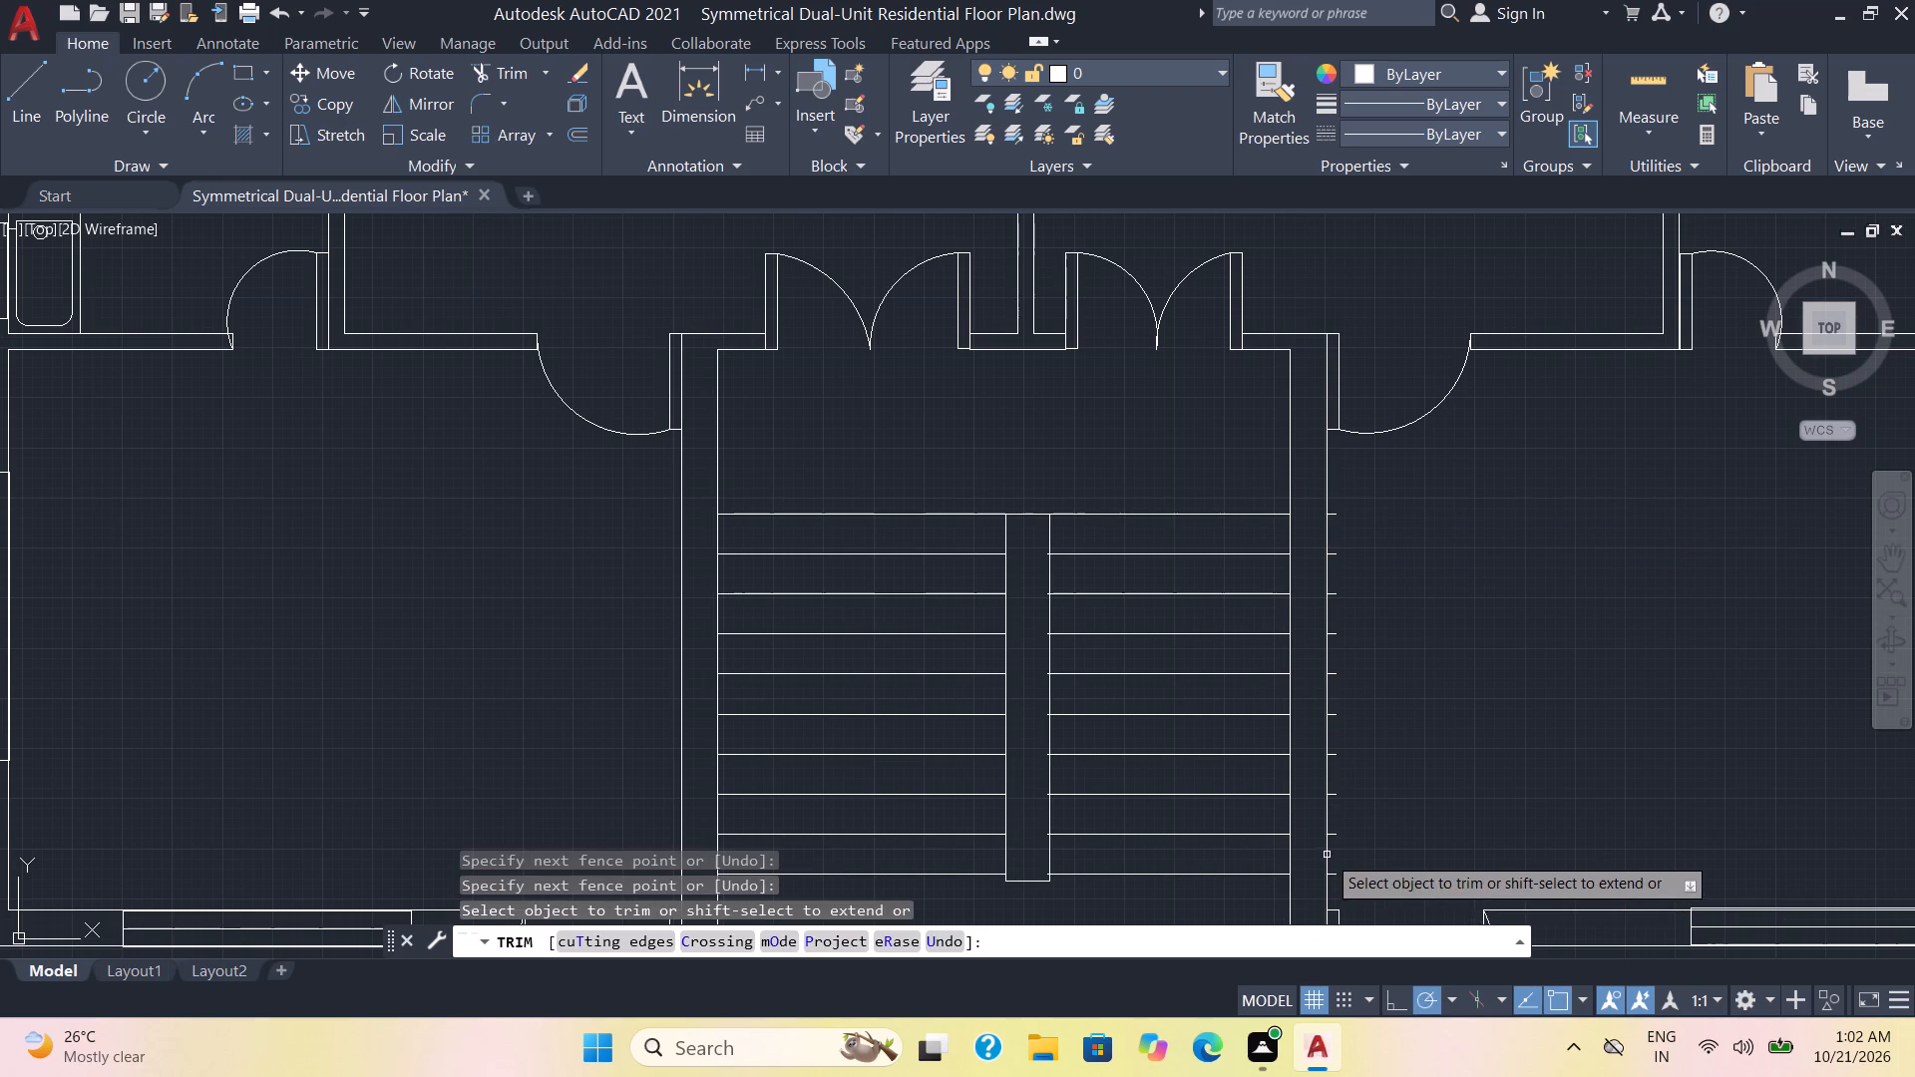
left_click(1338, 877)
left_click(1337, 836)
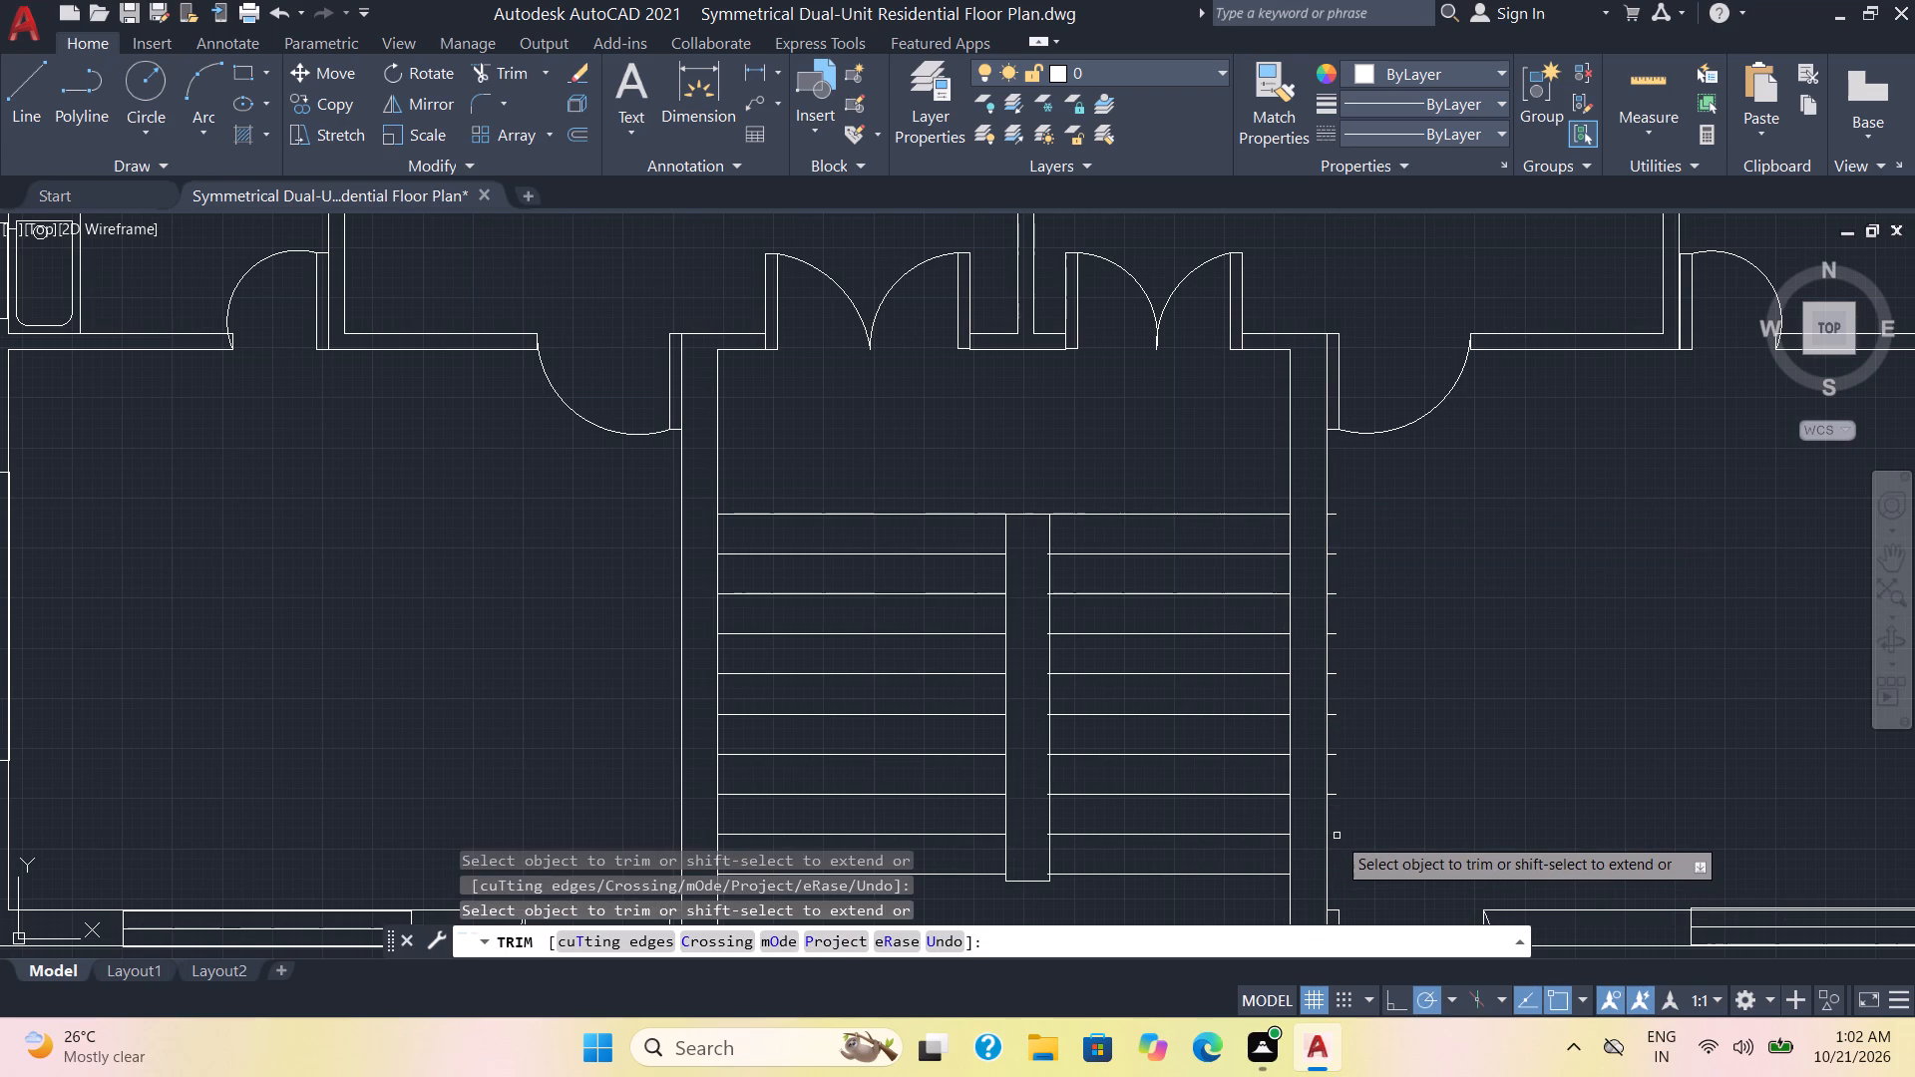
left_click(1338, 790)
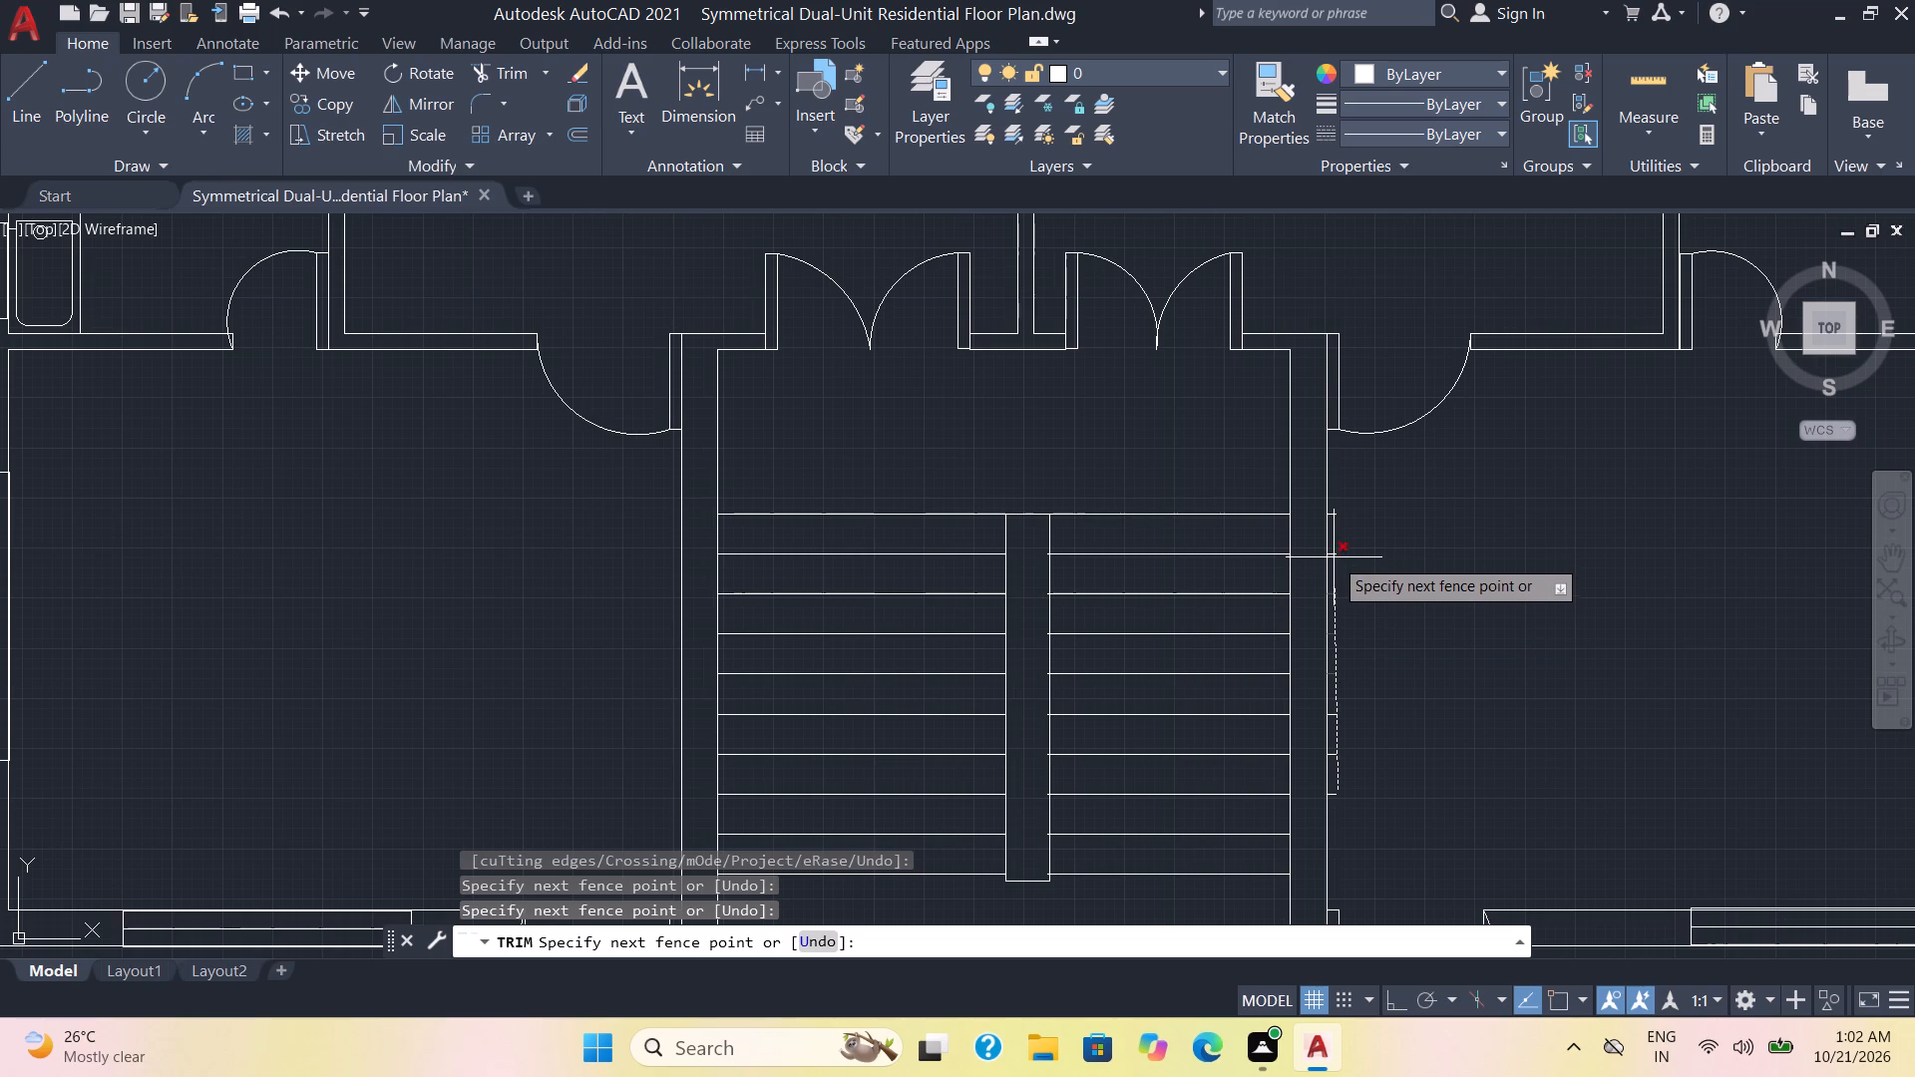
left_click(1333, 506)
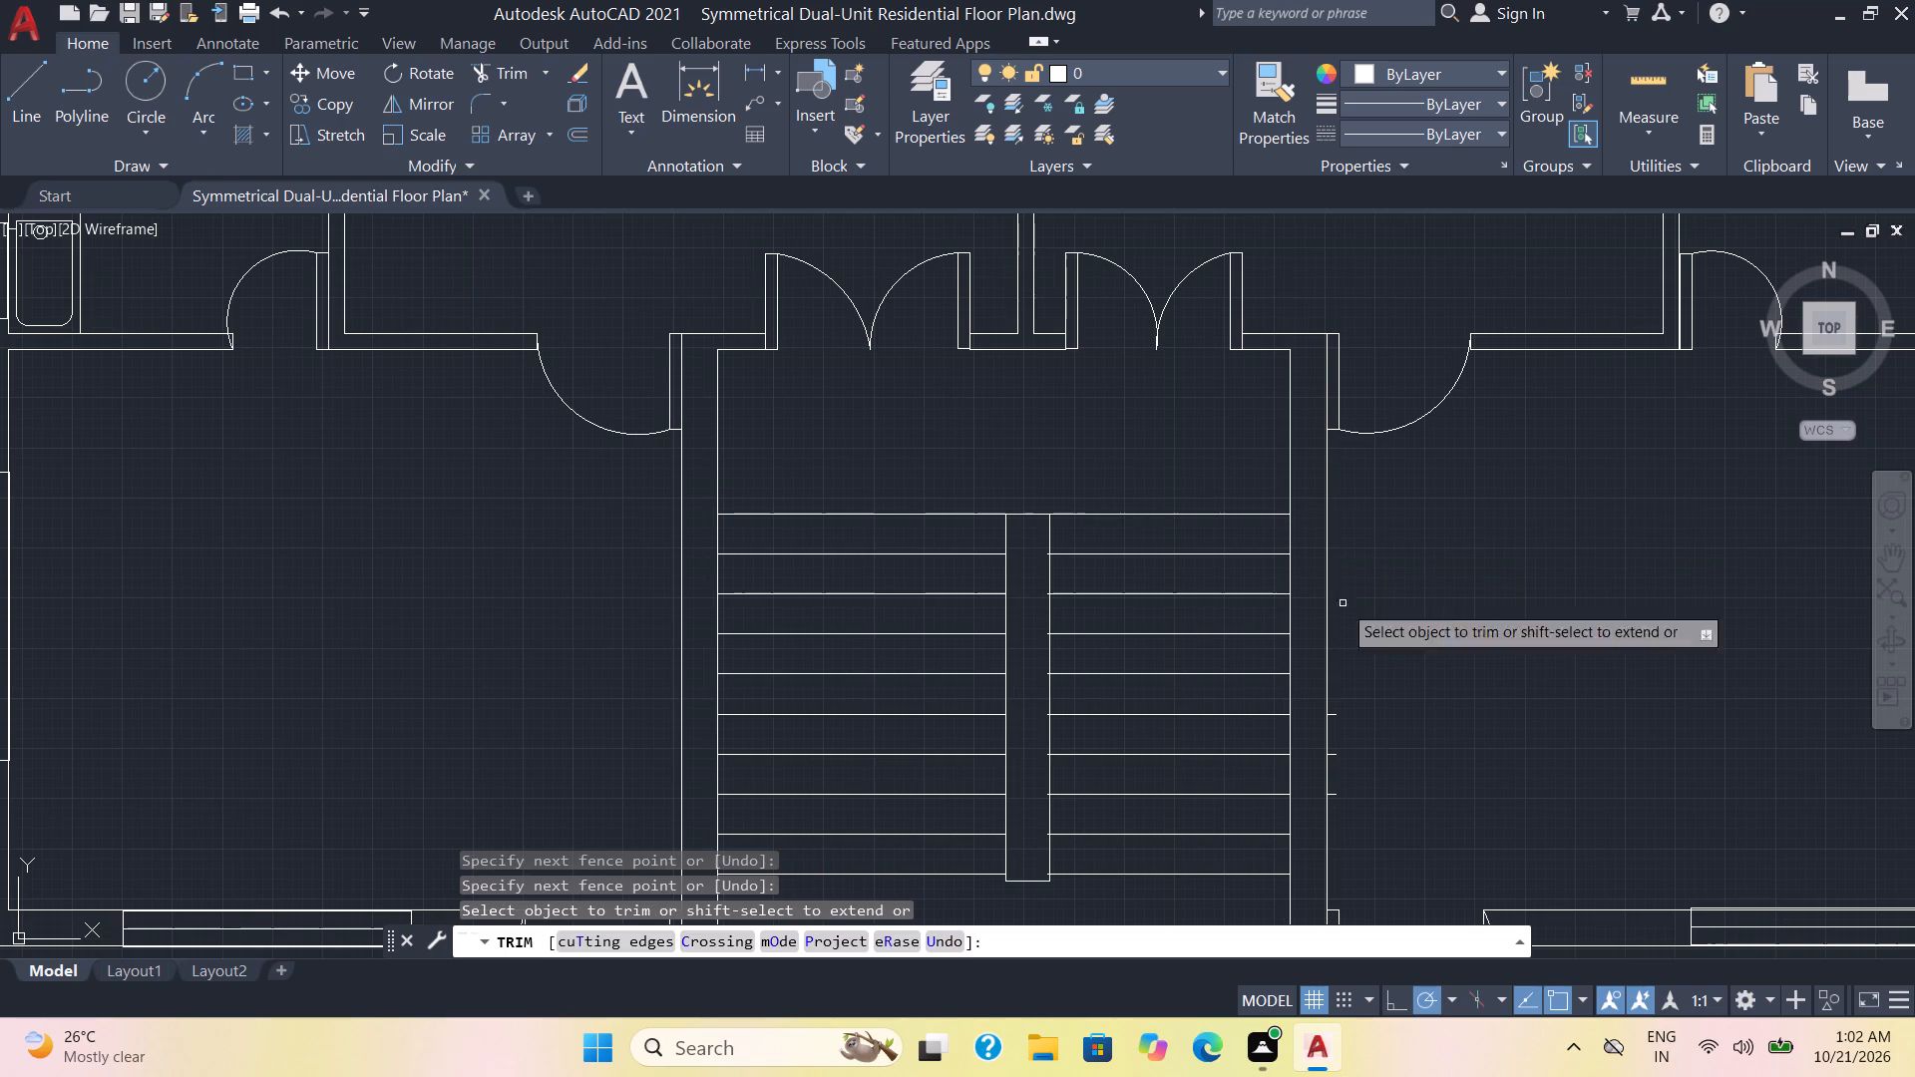
left_click(1333, 714)
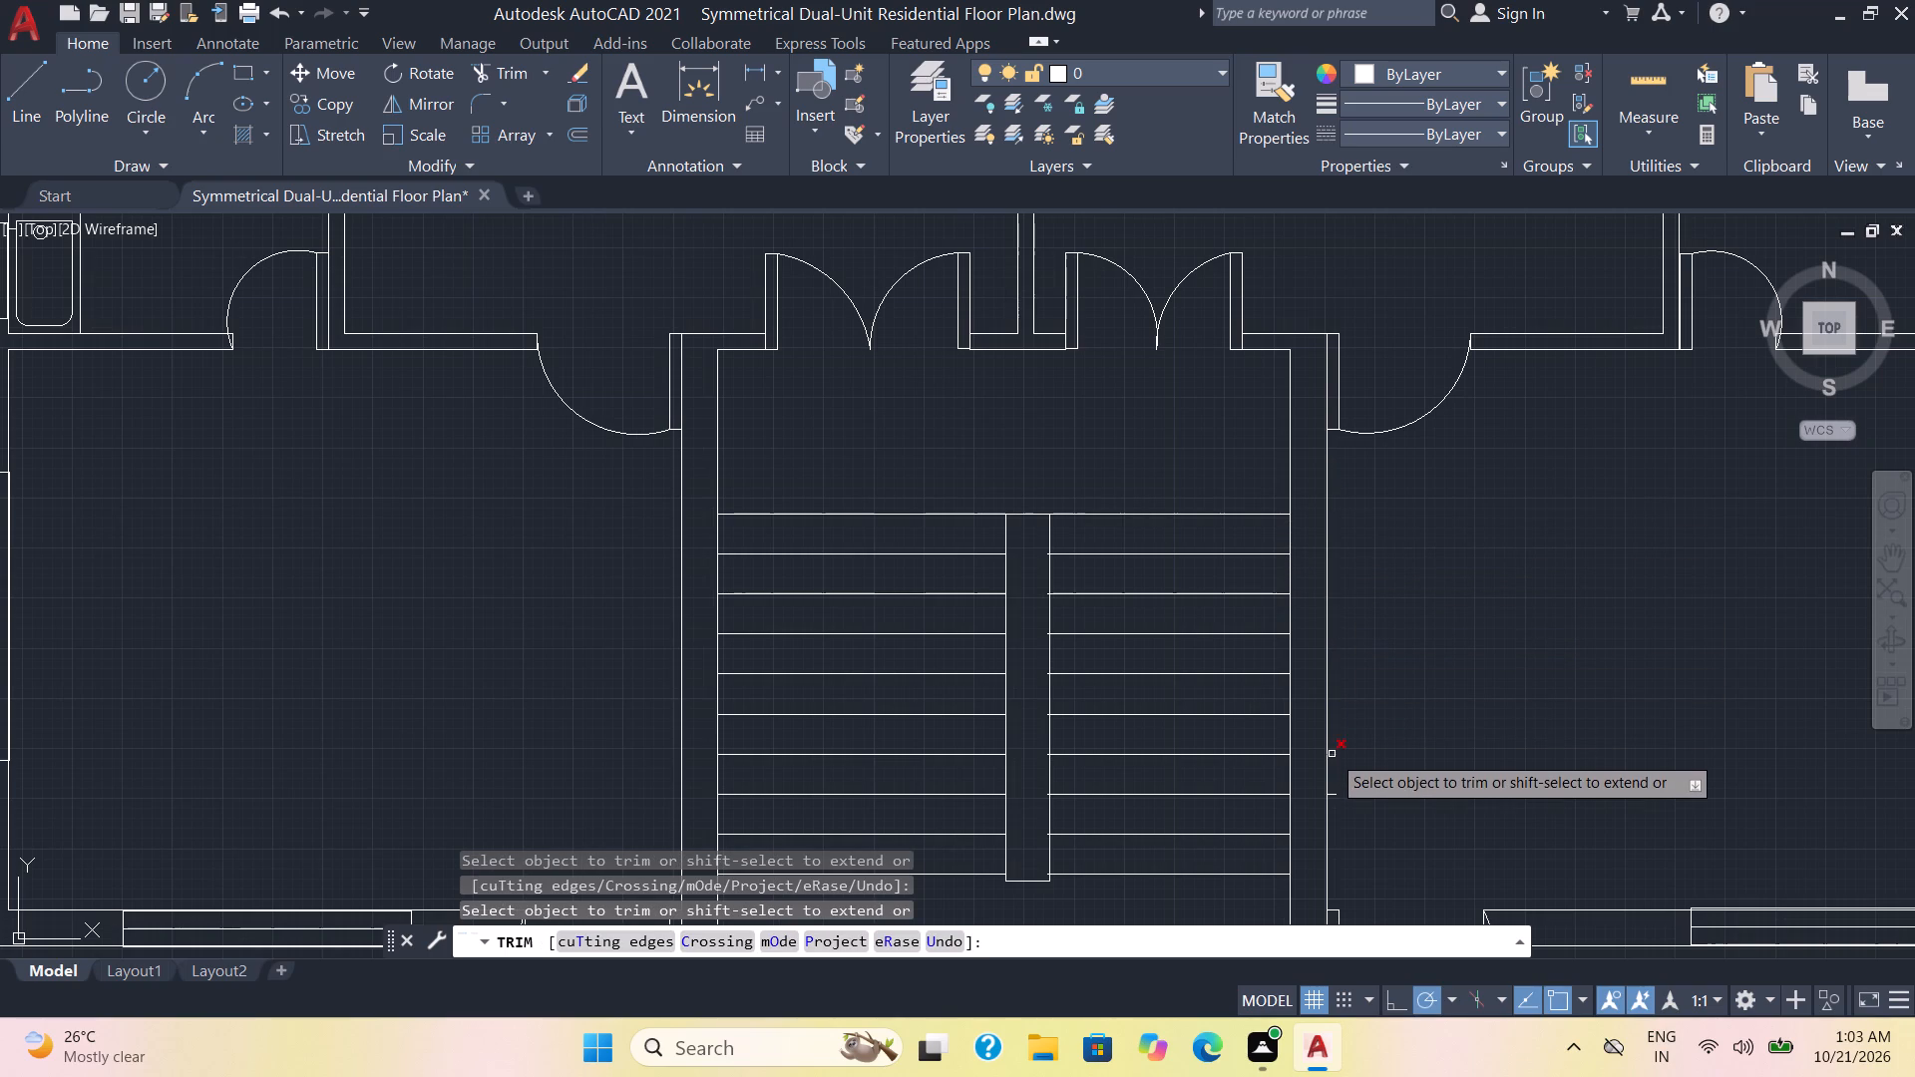
left_click(1332, 754)
left_click(1334, 795)
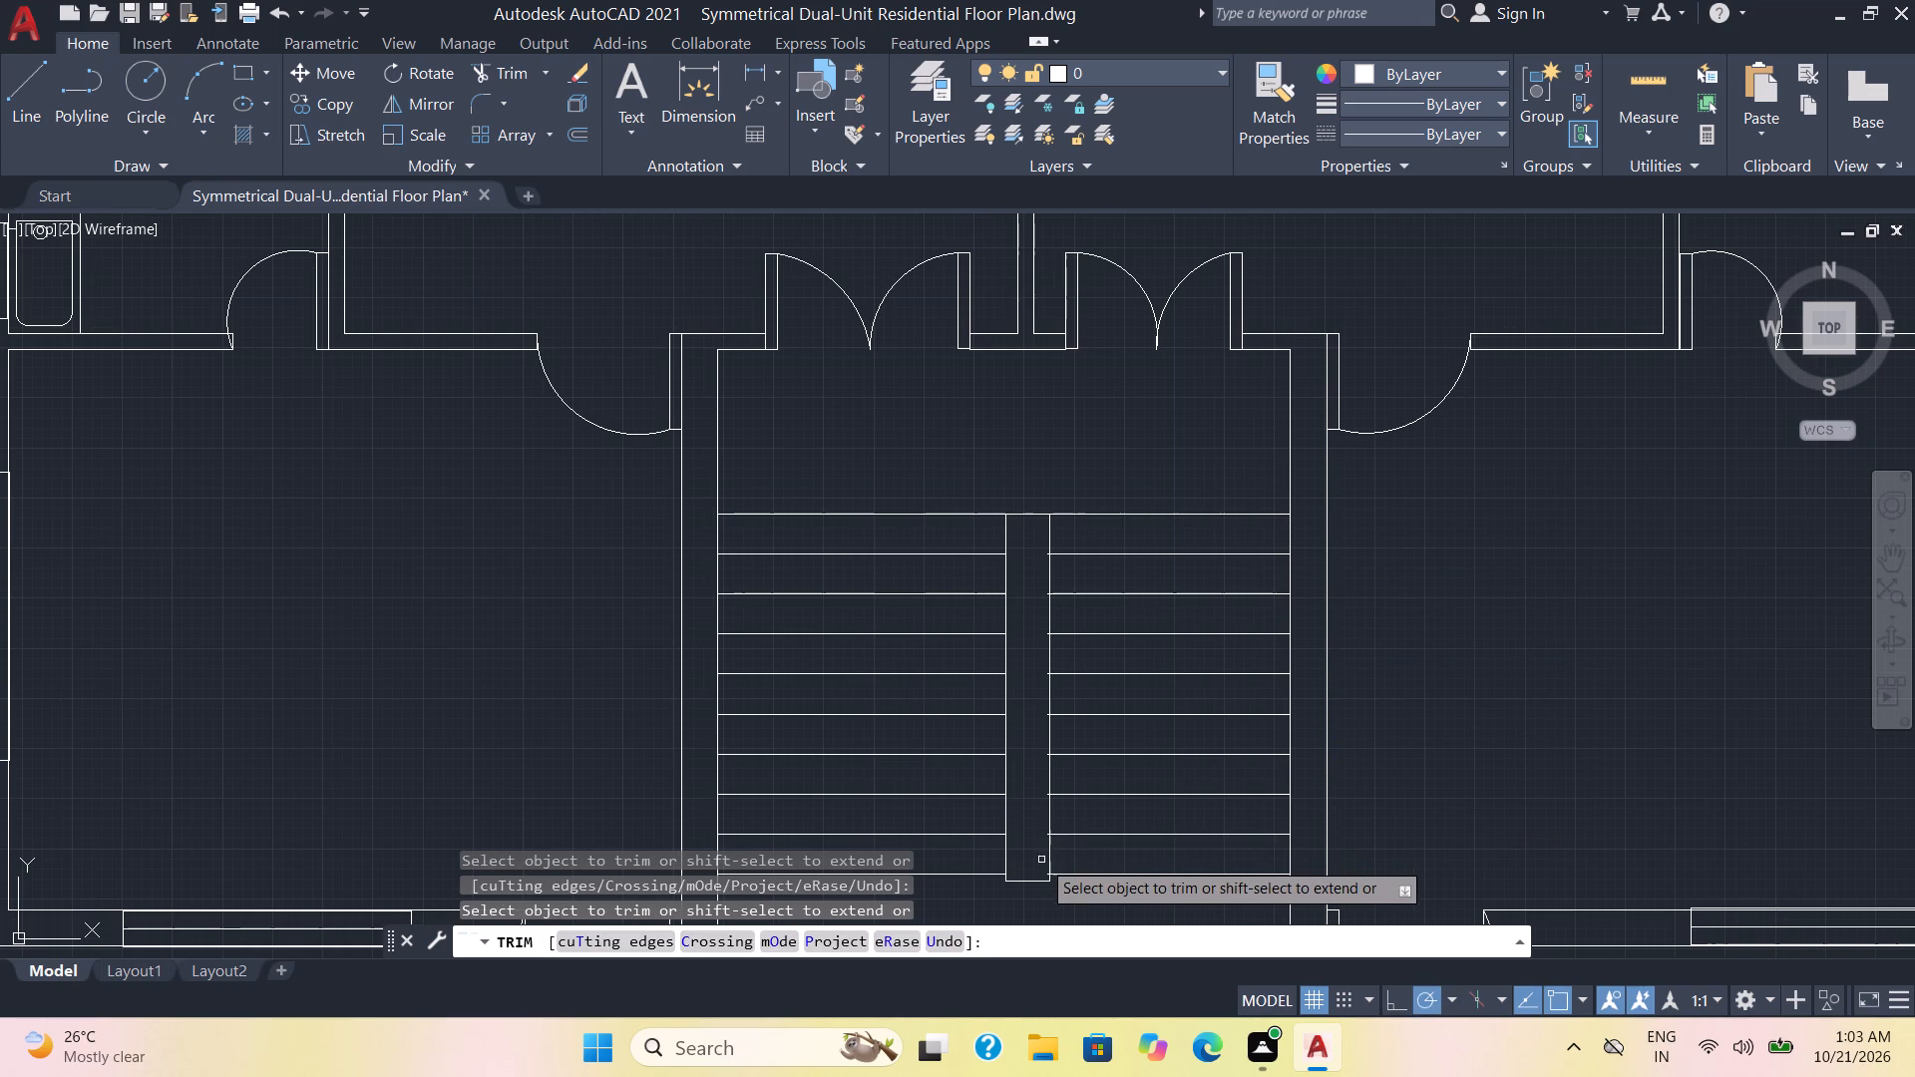
Trim the short ends of the right flight's treads that project into the central well past its right edge.
scroll(1038, 862, "up", 2)
middle_click_drag(1038, 868, 1046, 753)
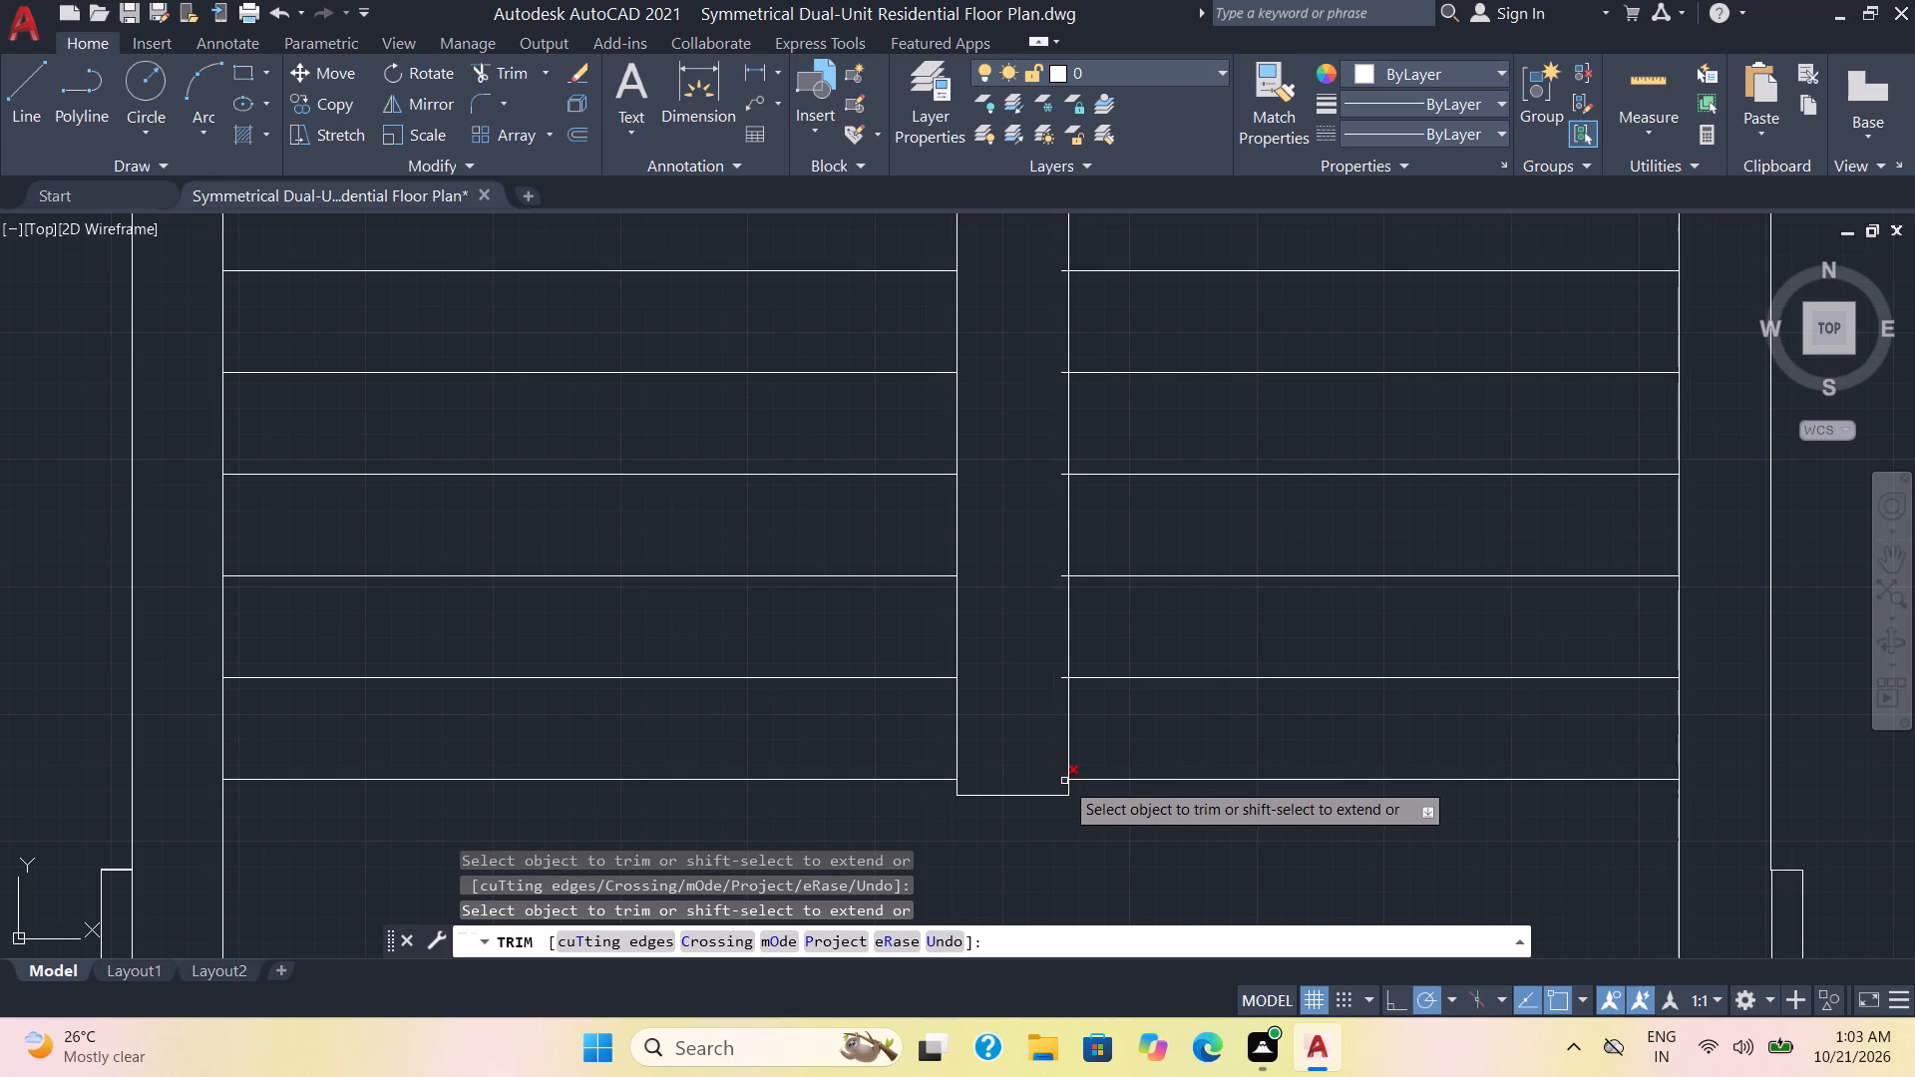
left_click(1063, 781)
left_click(1065, 678)
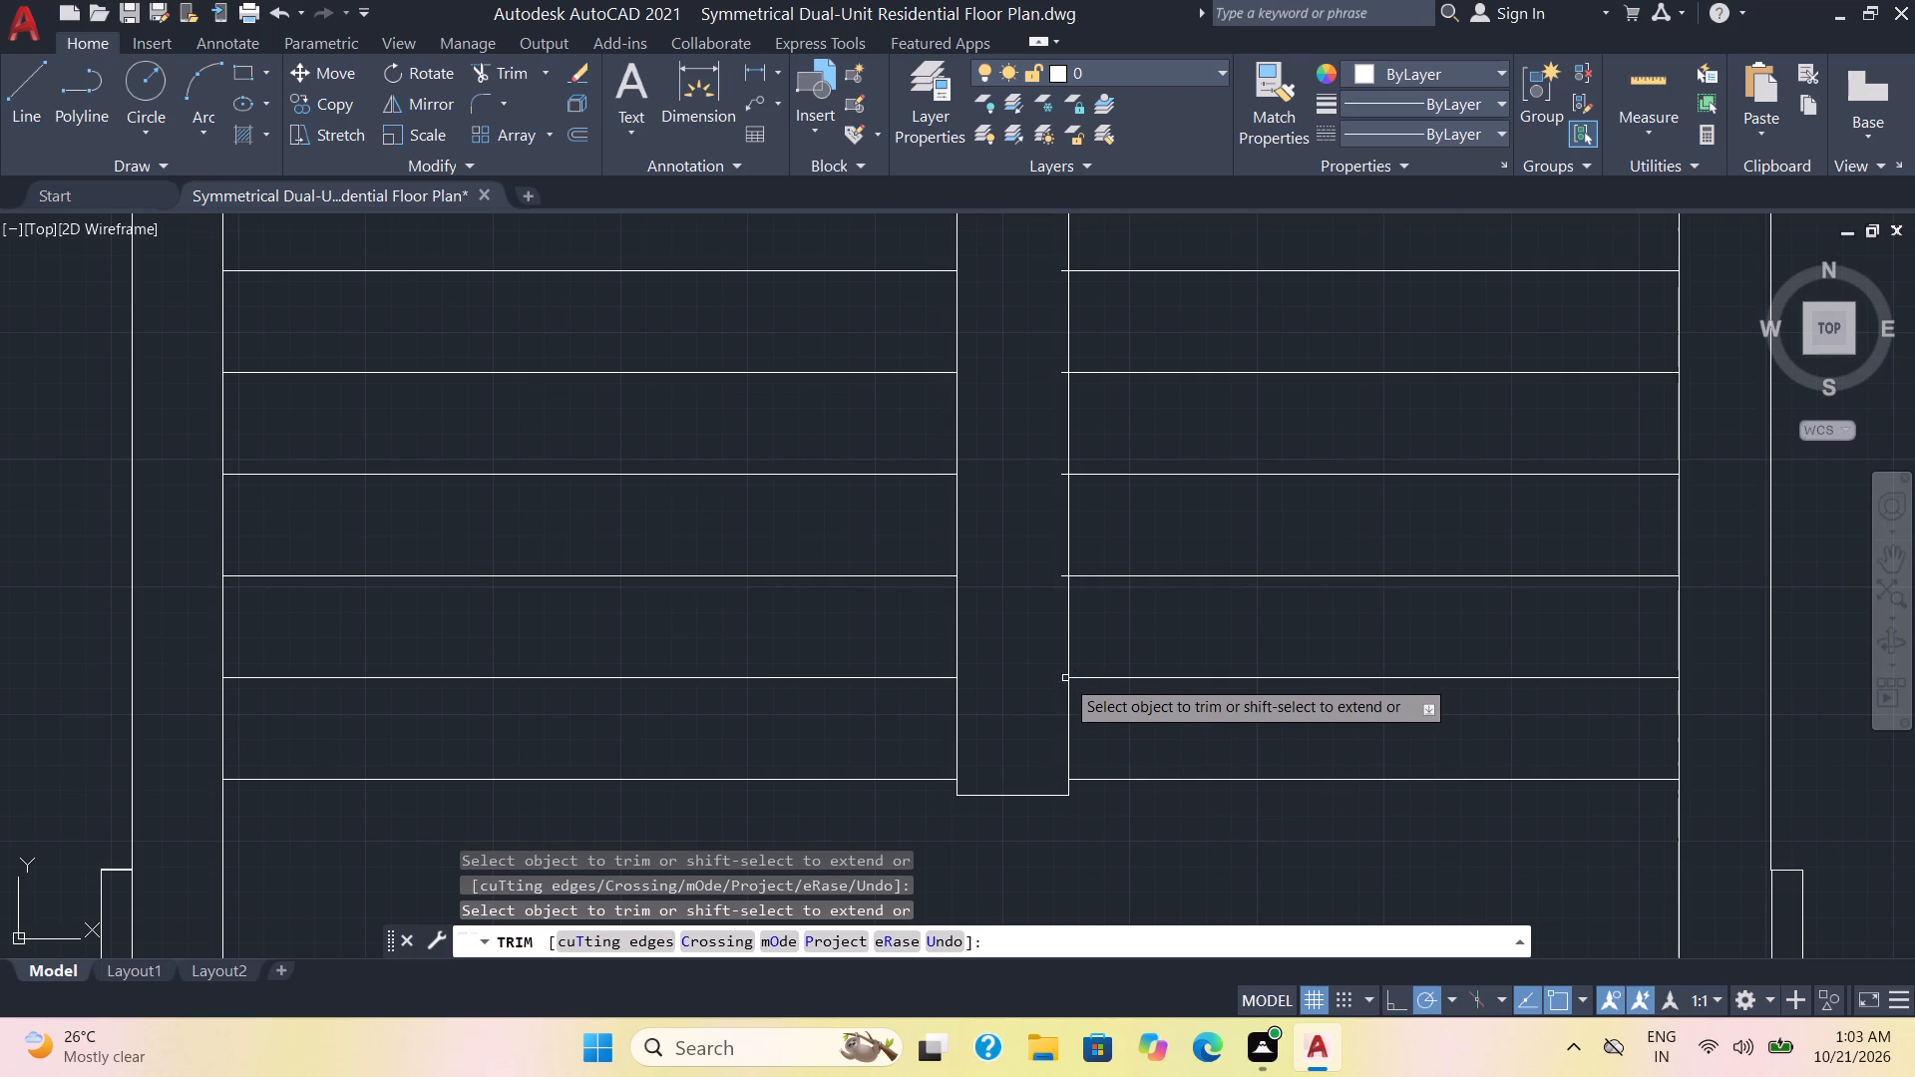
left_click(1061, 573)
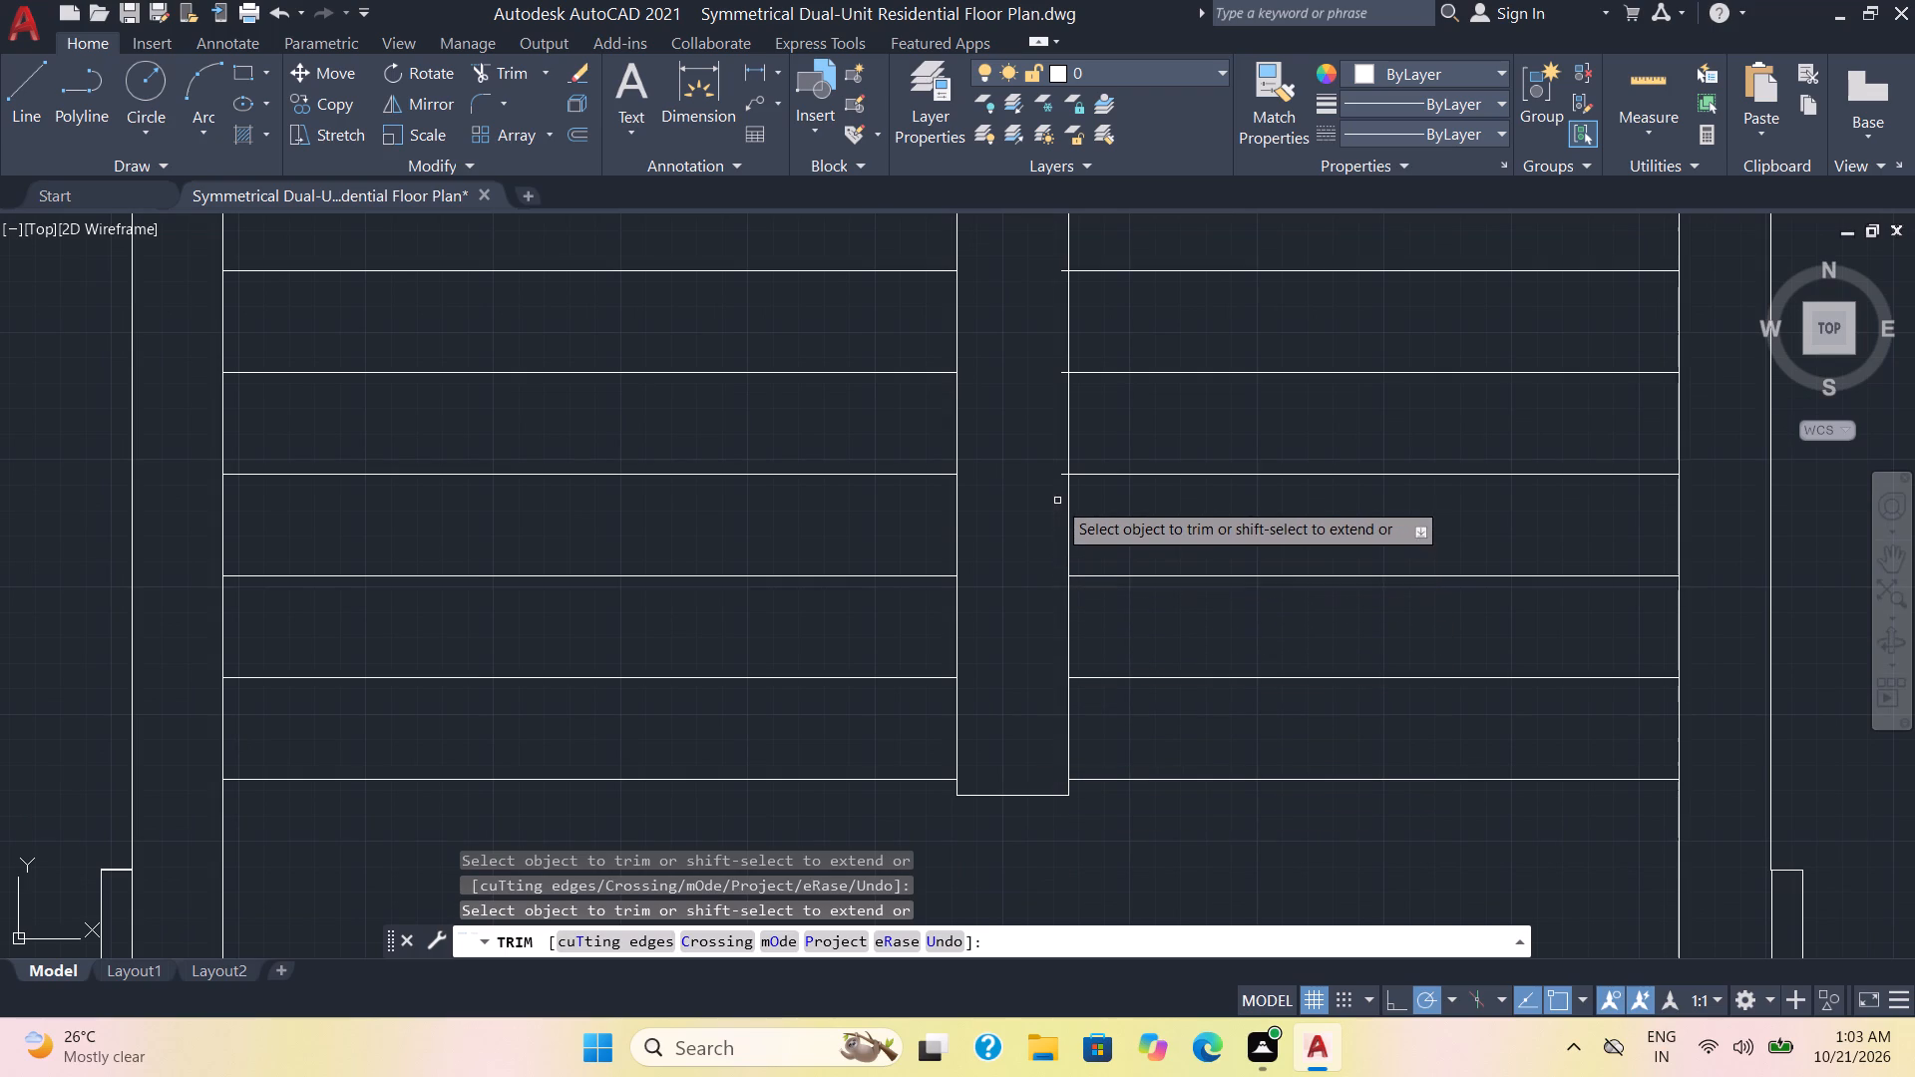
left_click(1059, 475)
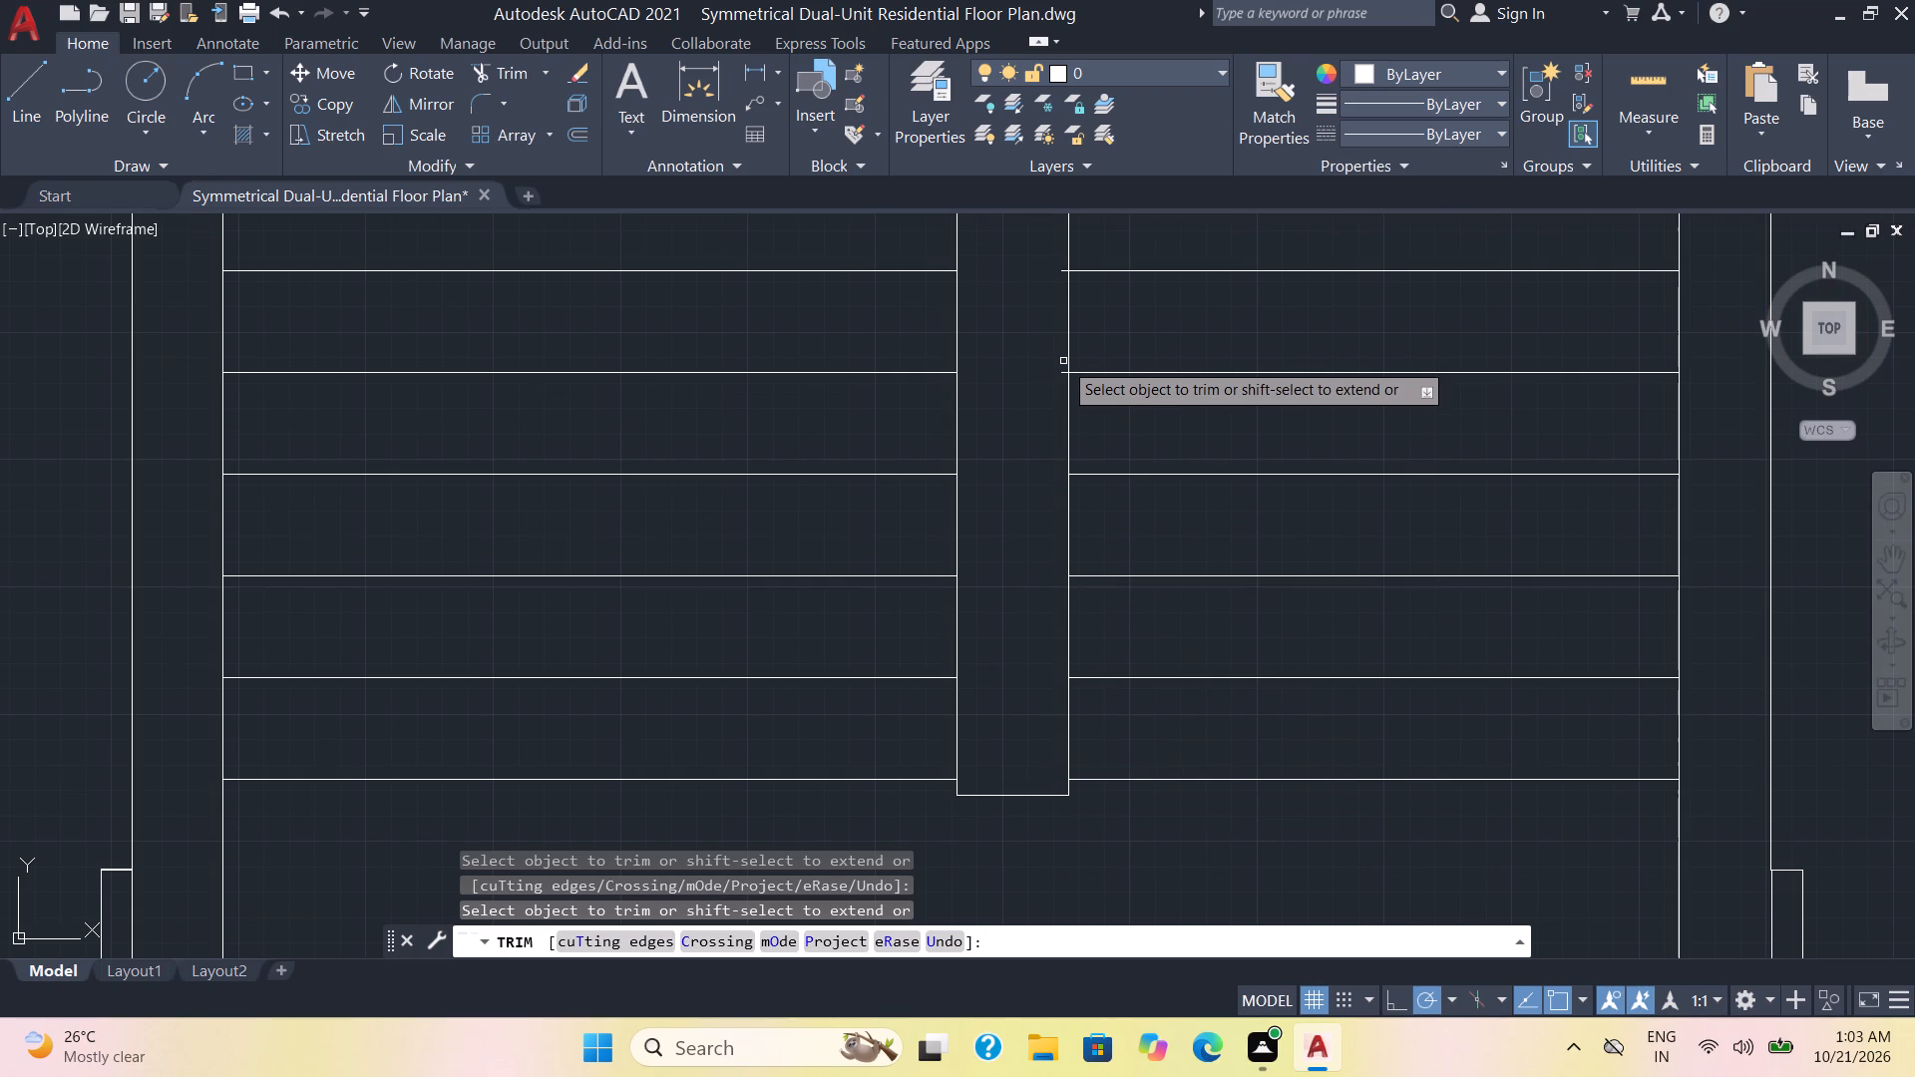
left_click(1061, 370)
scroll(1055, 362, "down", 1)
middle_click_drag(1046, 354, 971, 566)
scroll(969, 565, "up", 1)
left_click(990, 490)
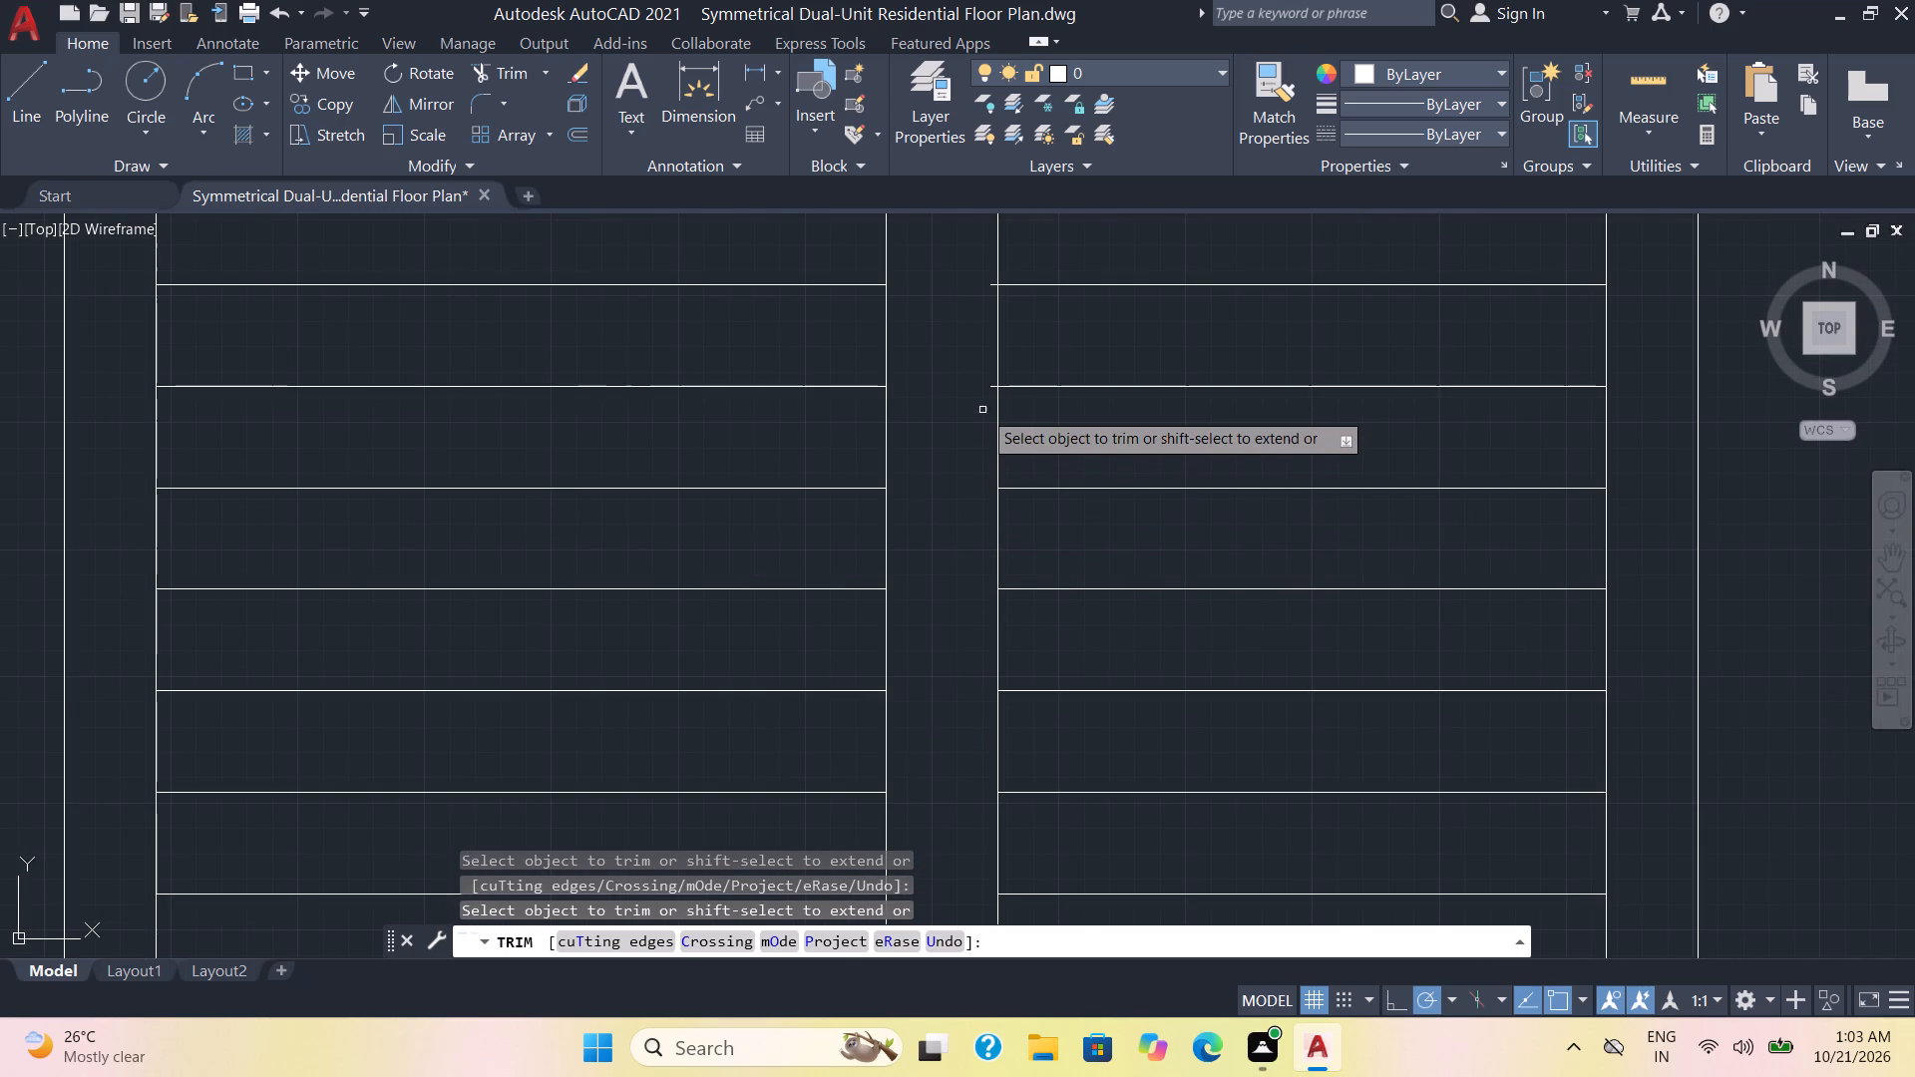
left_click(988, 388)
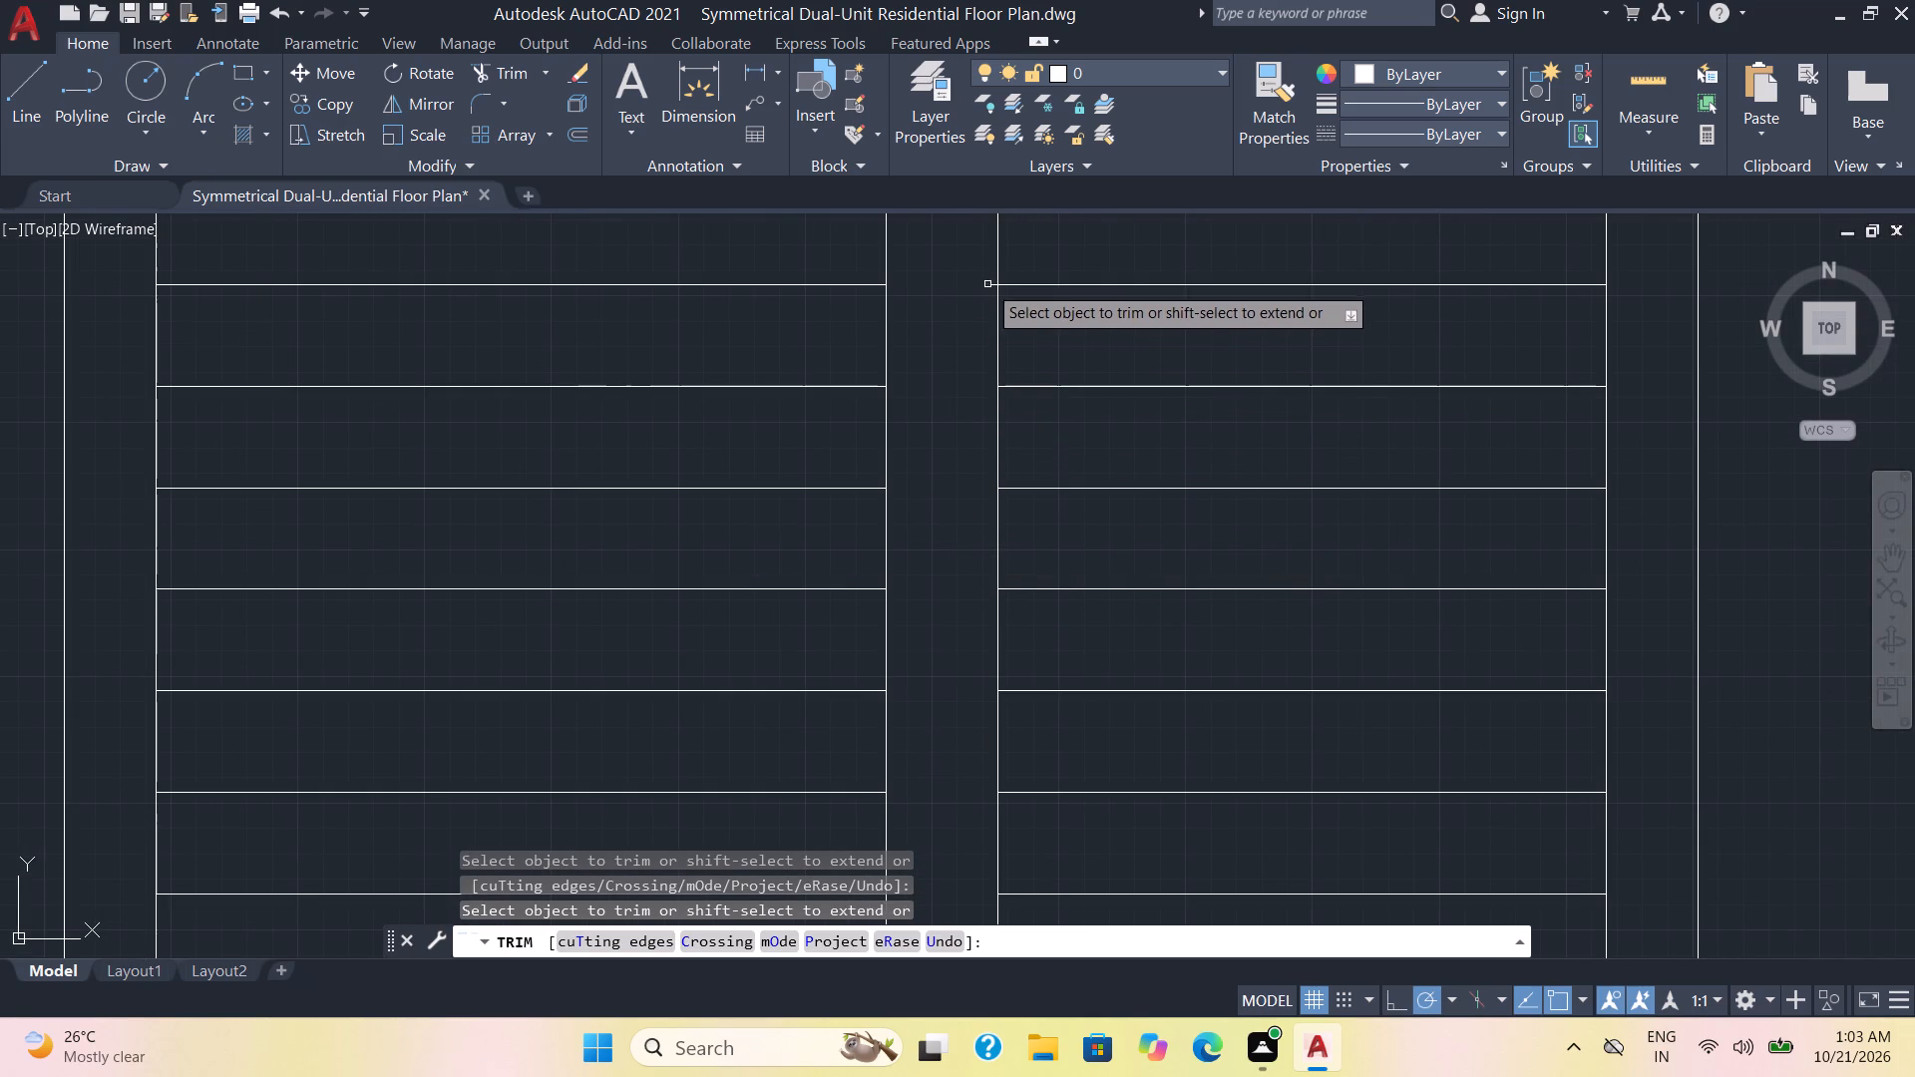
left_click(988, 283)
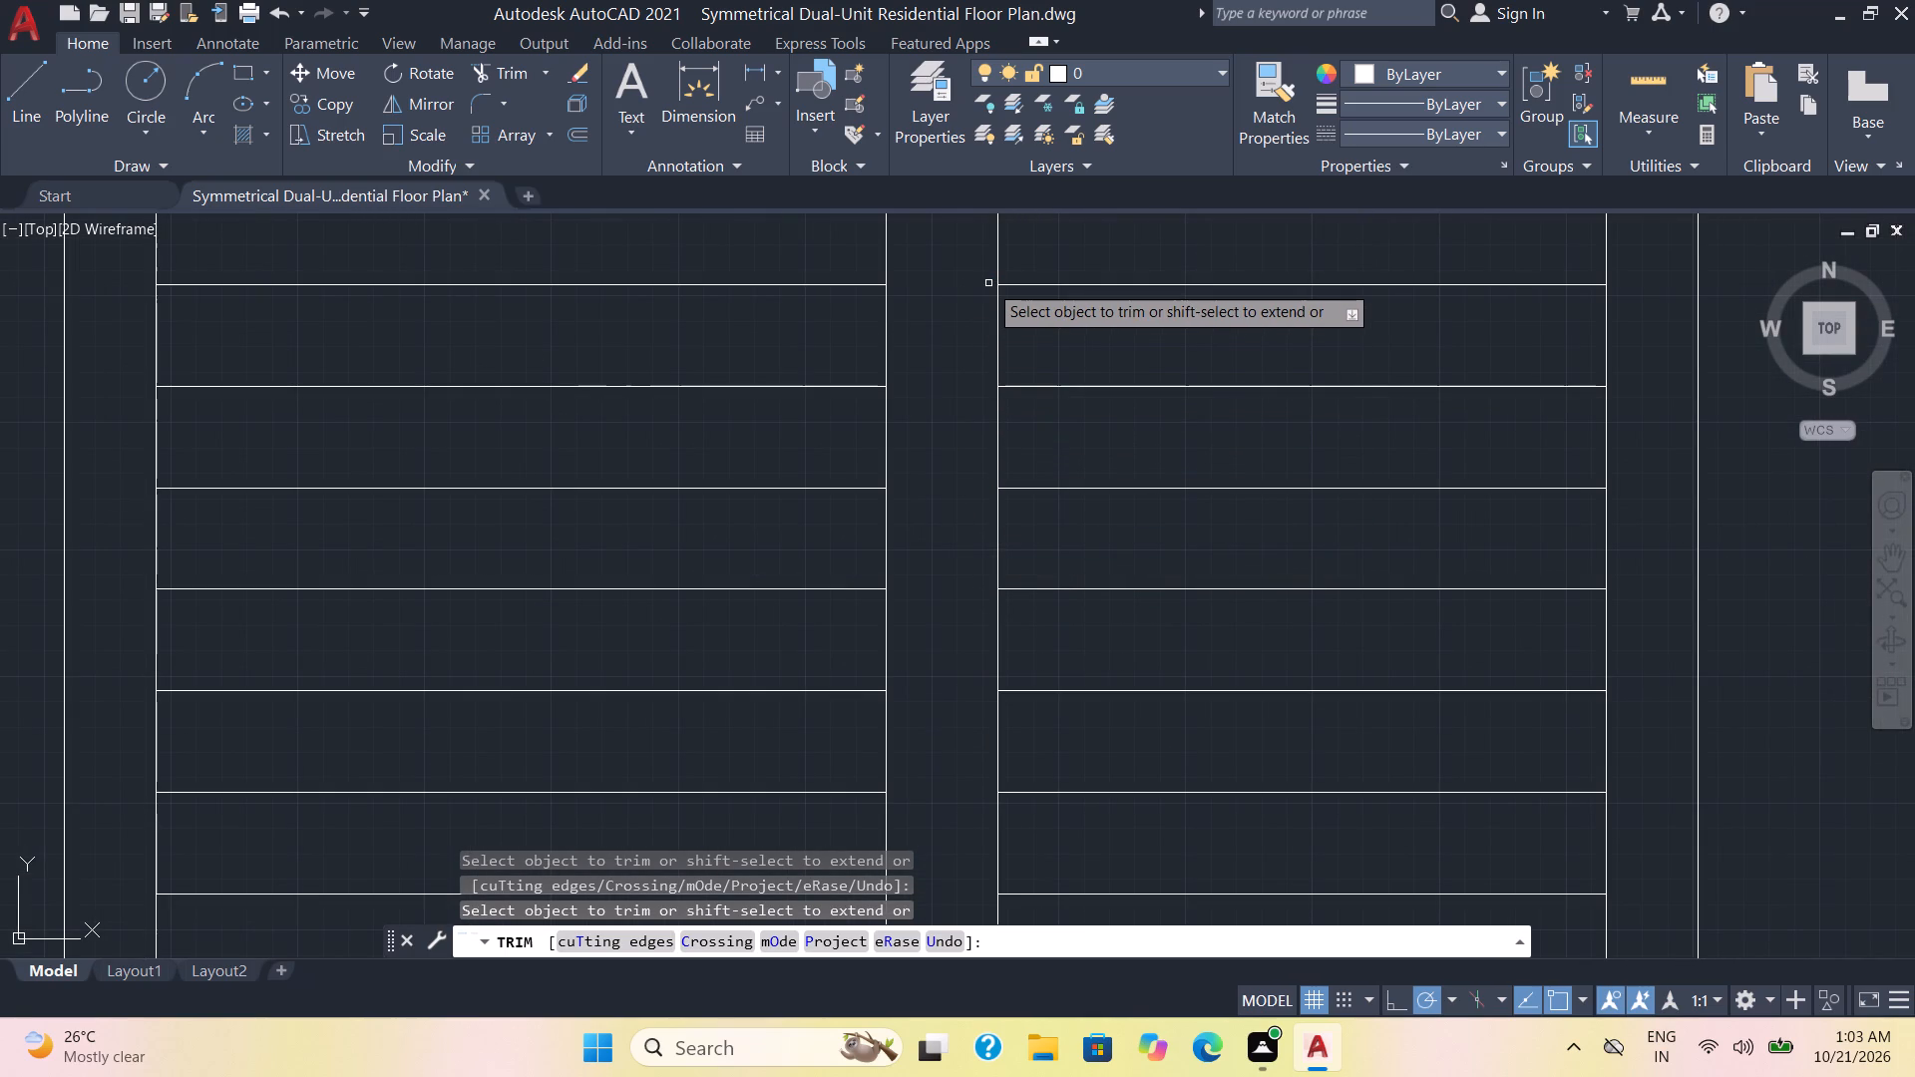
middle_click_drag(963, 314, 963, 364)
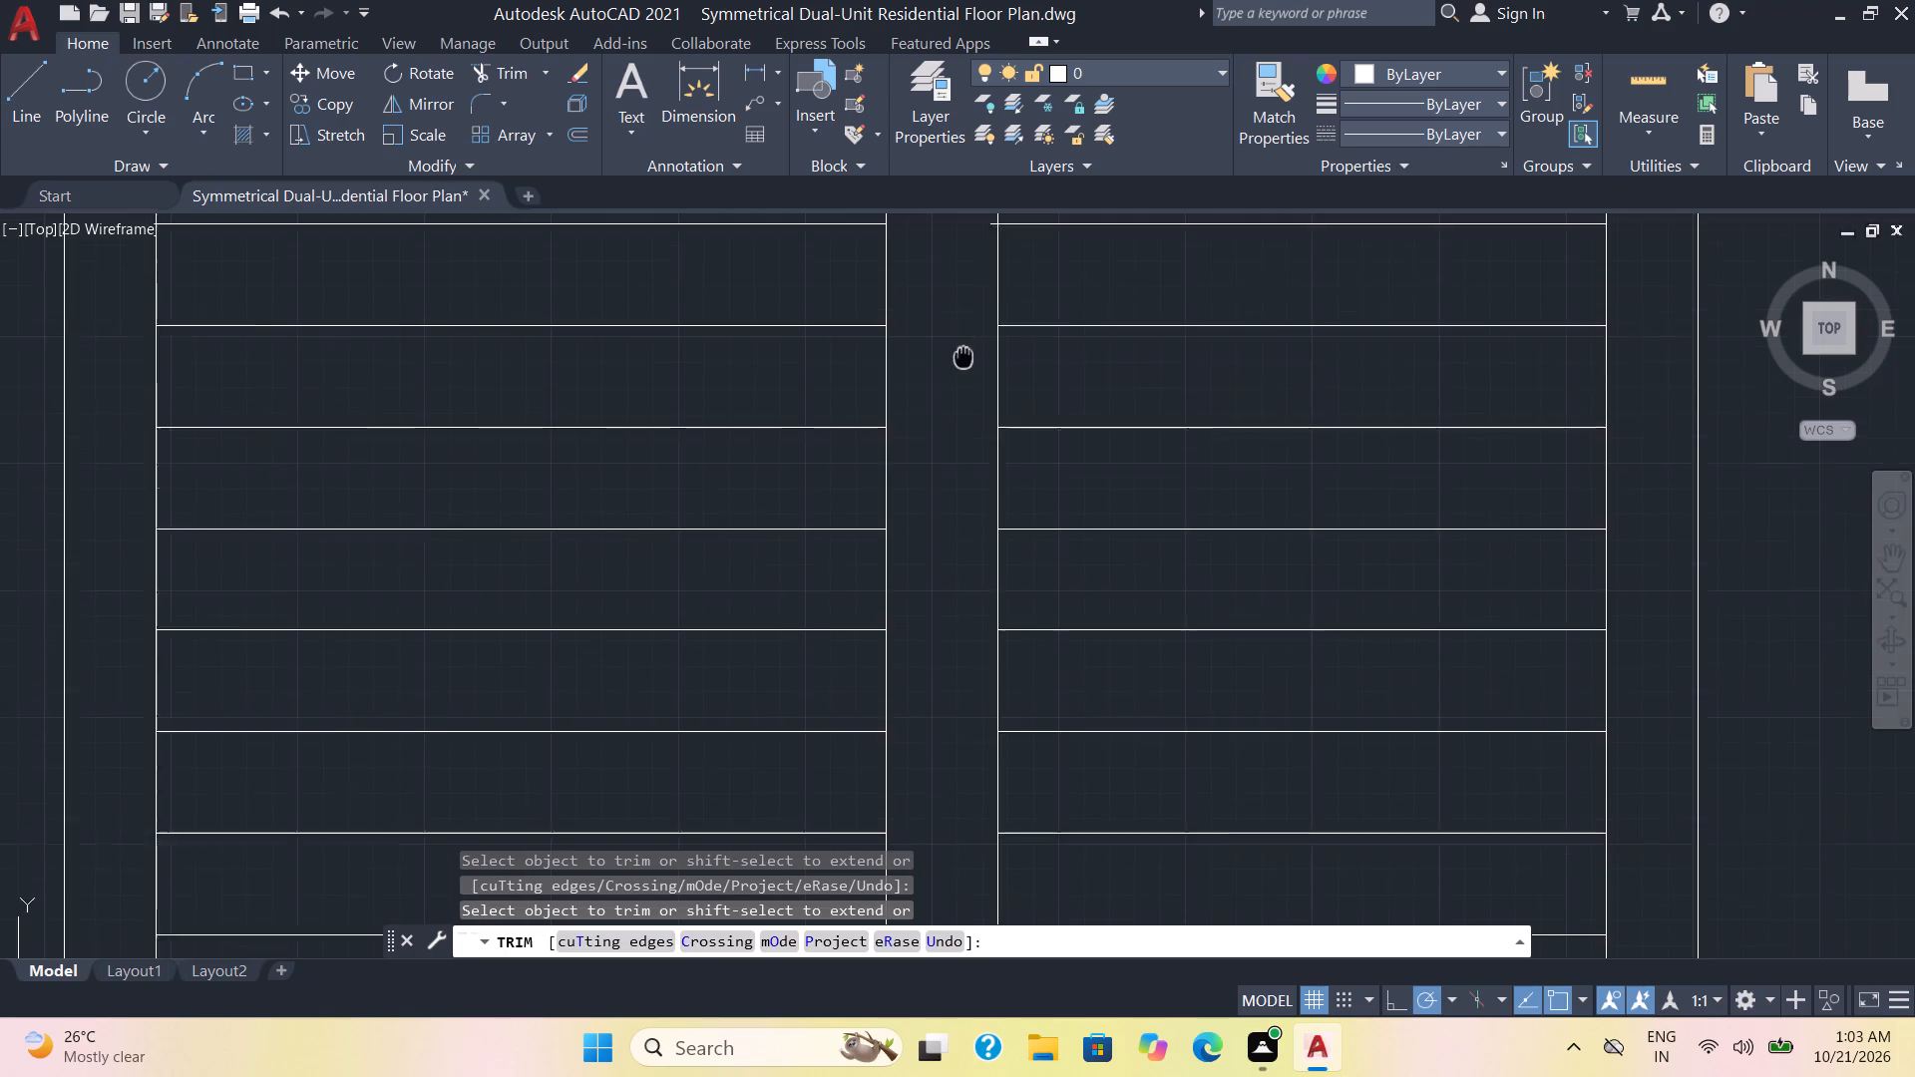
middle_click_drag(963, 364, 953, 536)
left_click(976, 403)
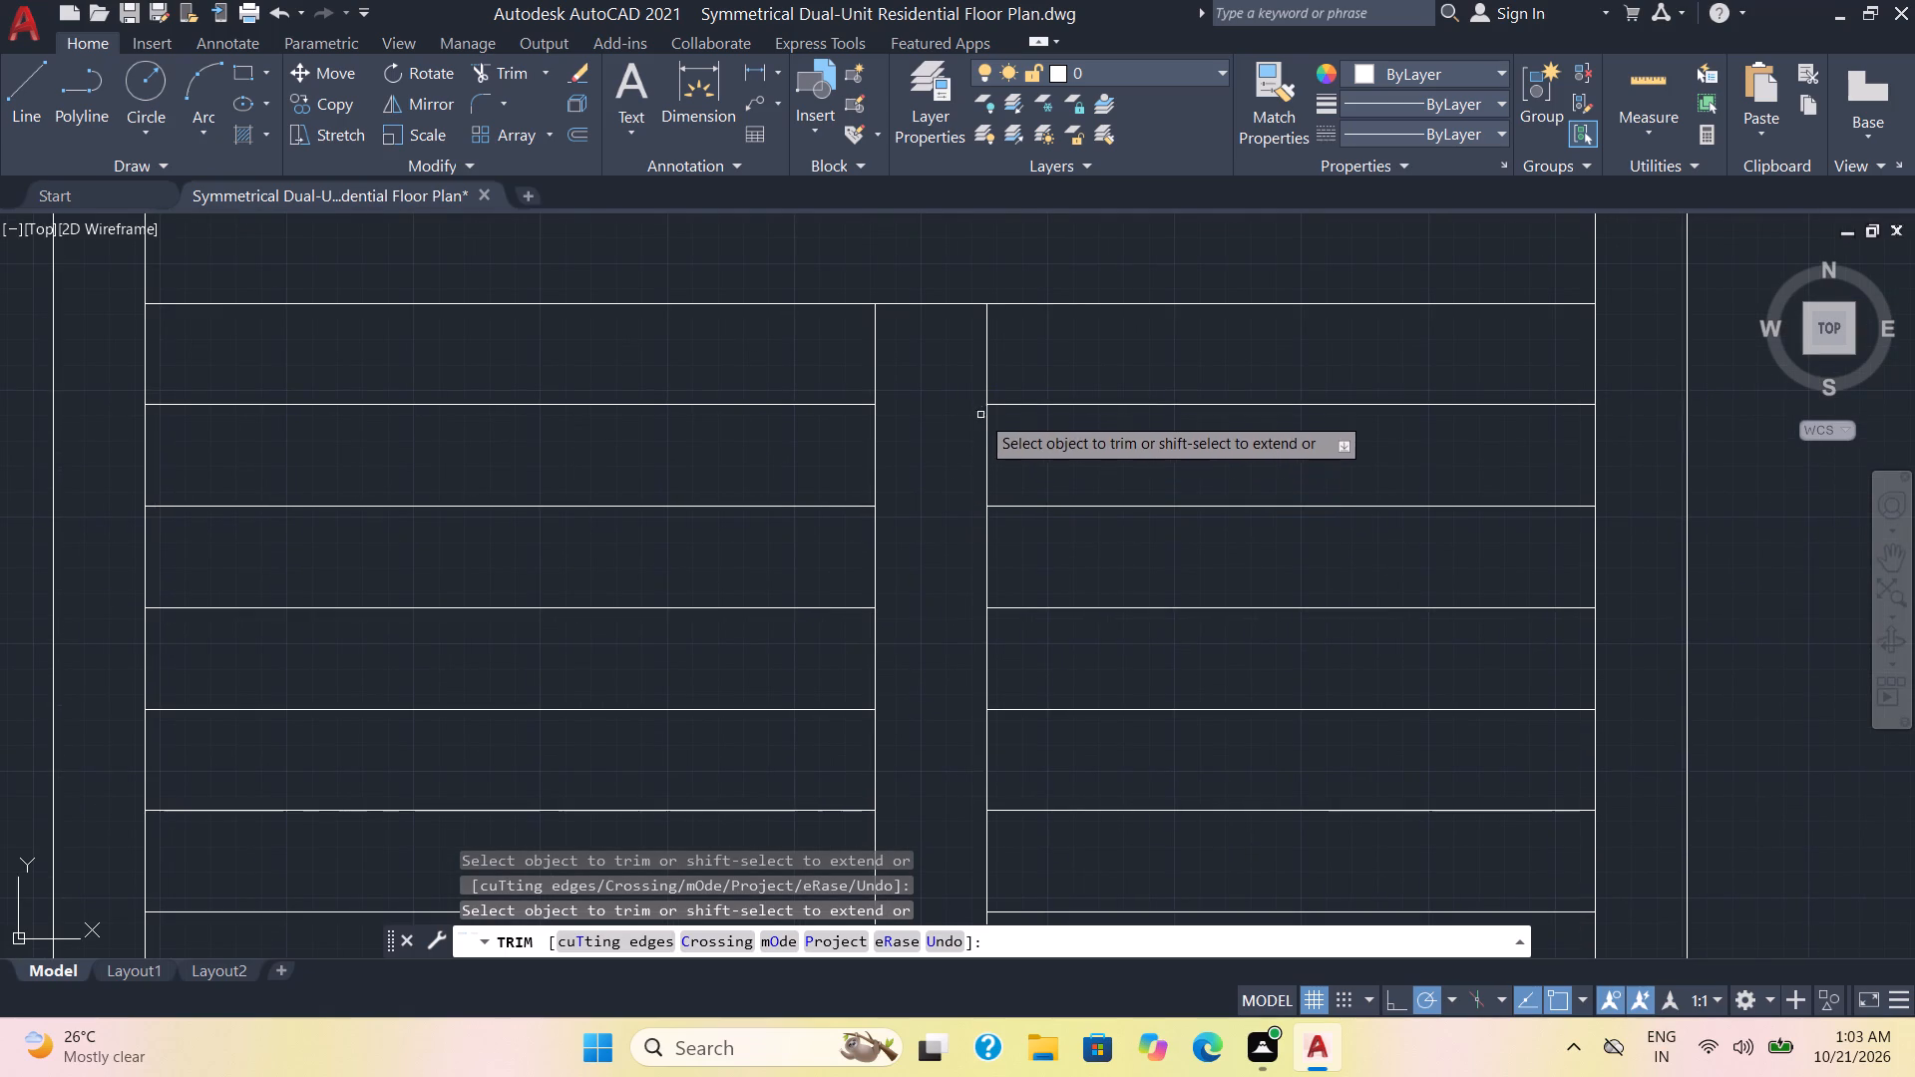
scroll(984, 434, "down", 2)
middle_click_drag(948, 493, 1008, 387)
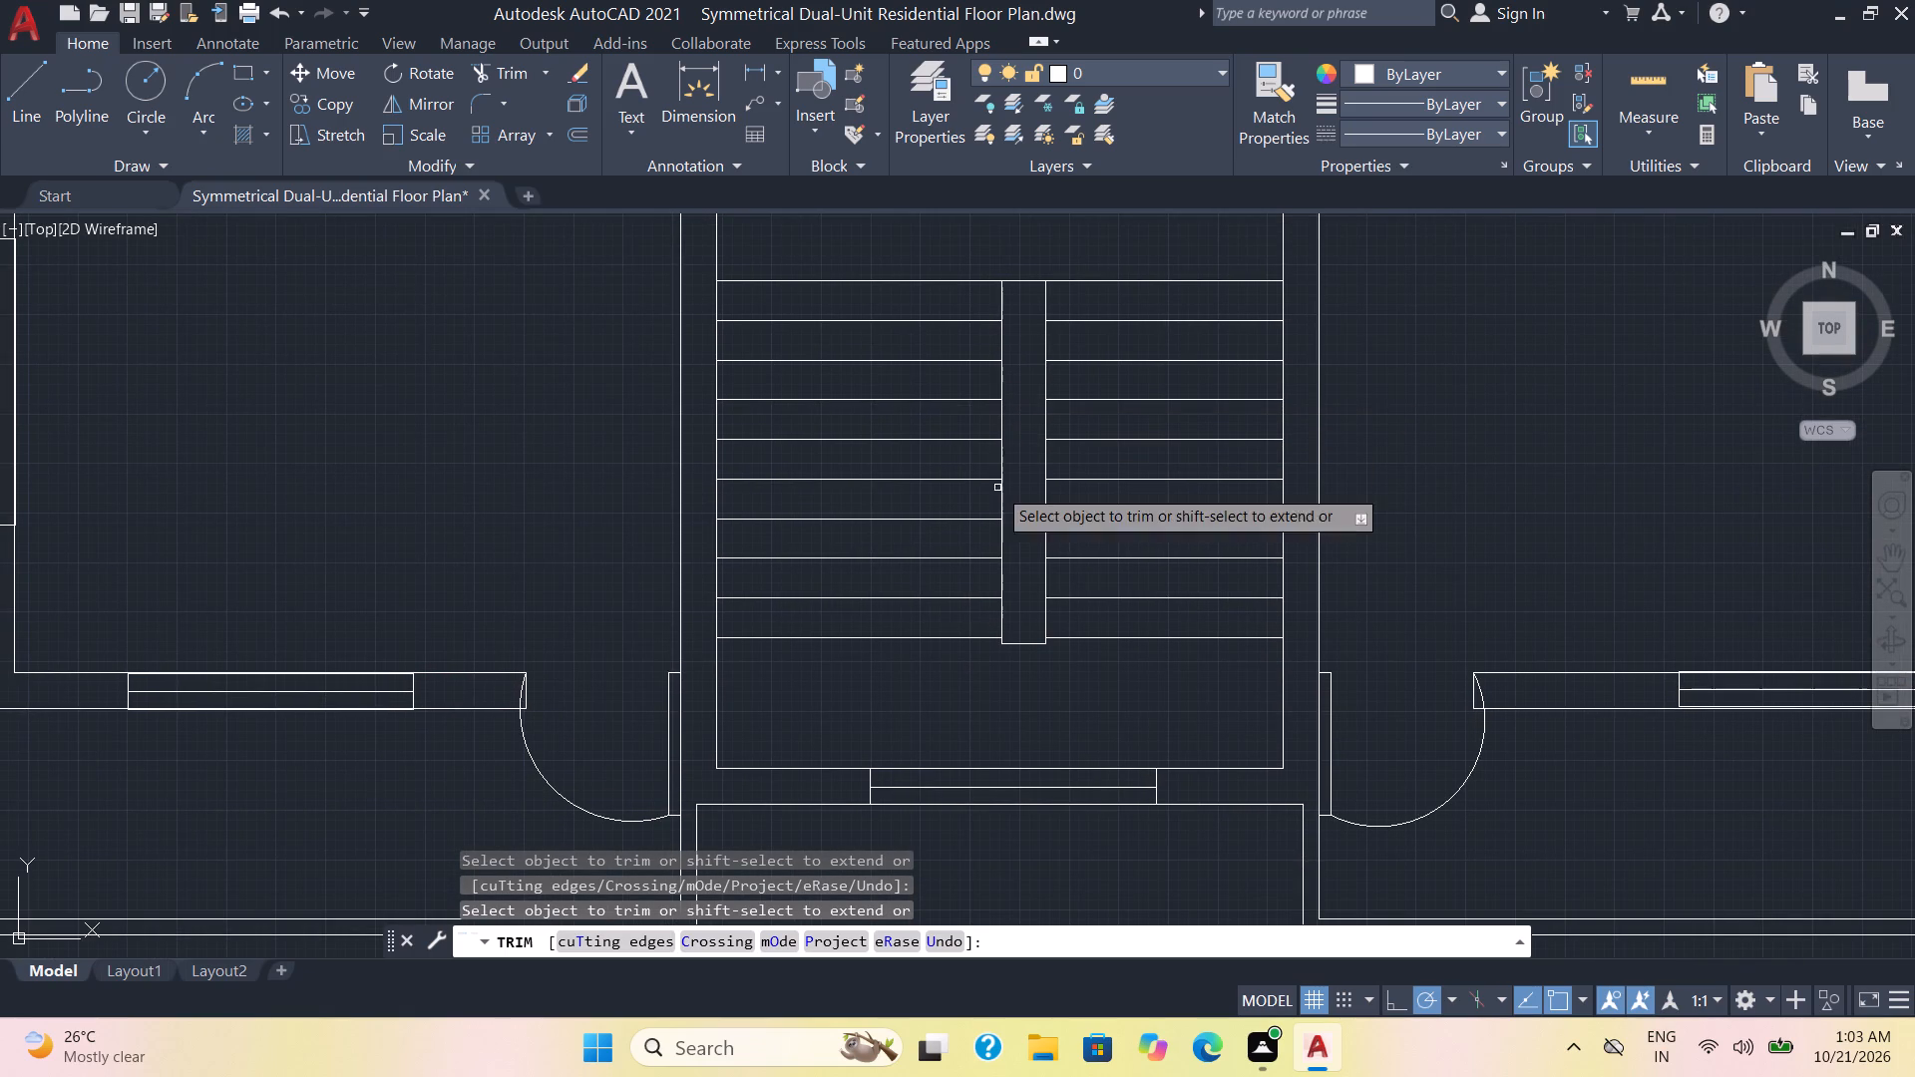
key("Escape")
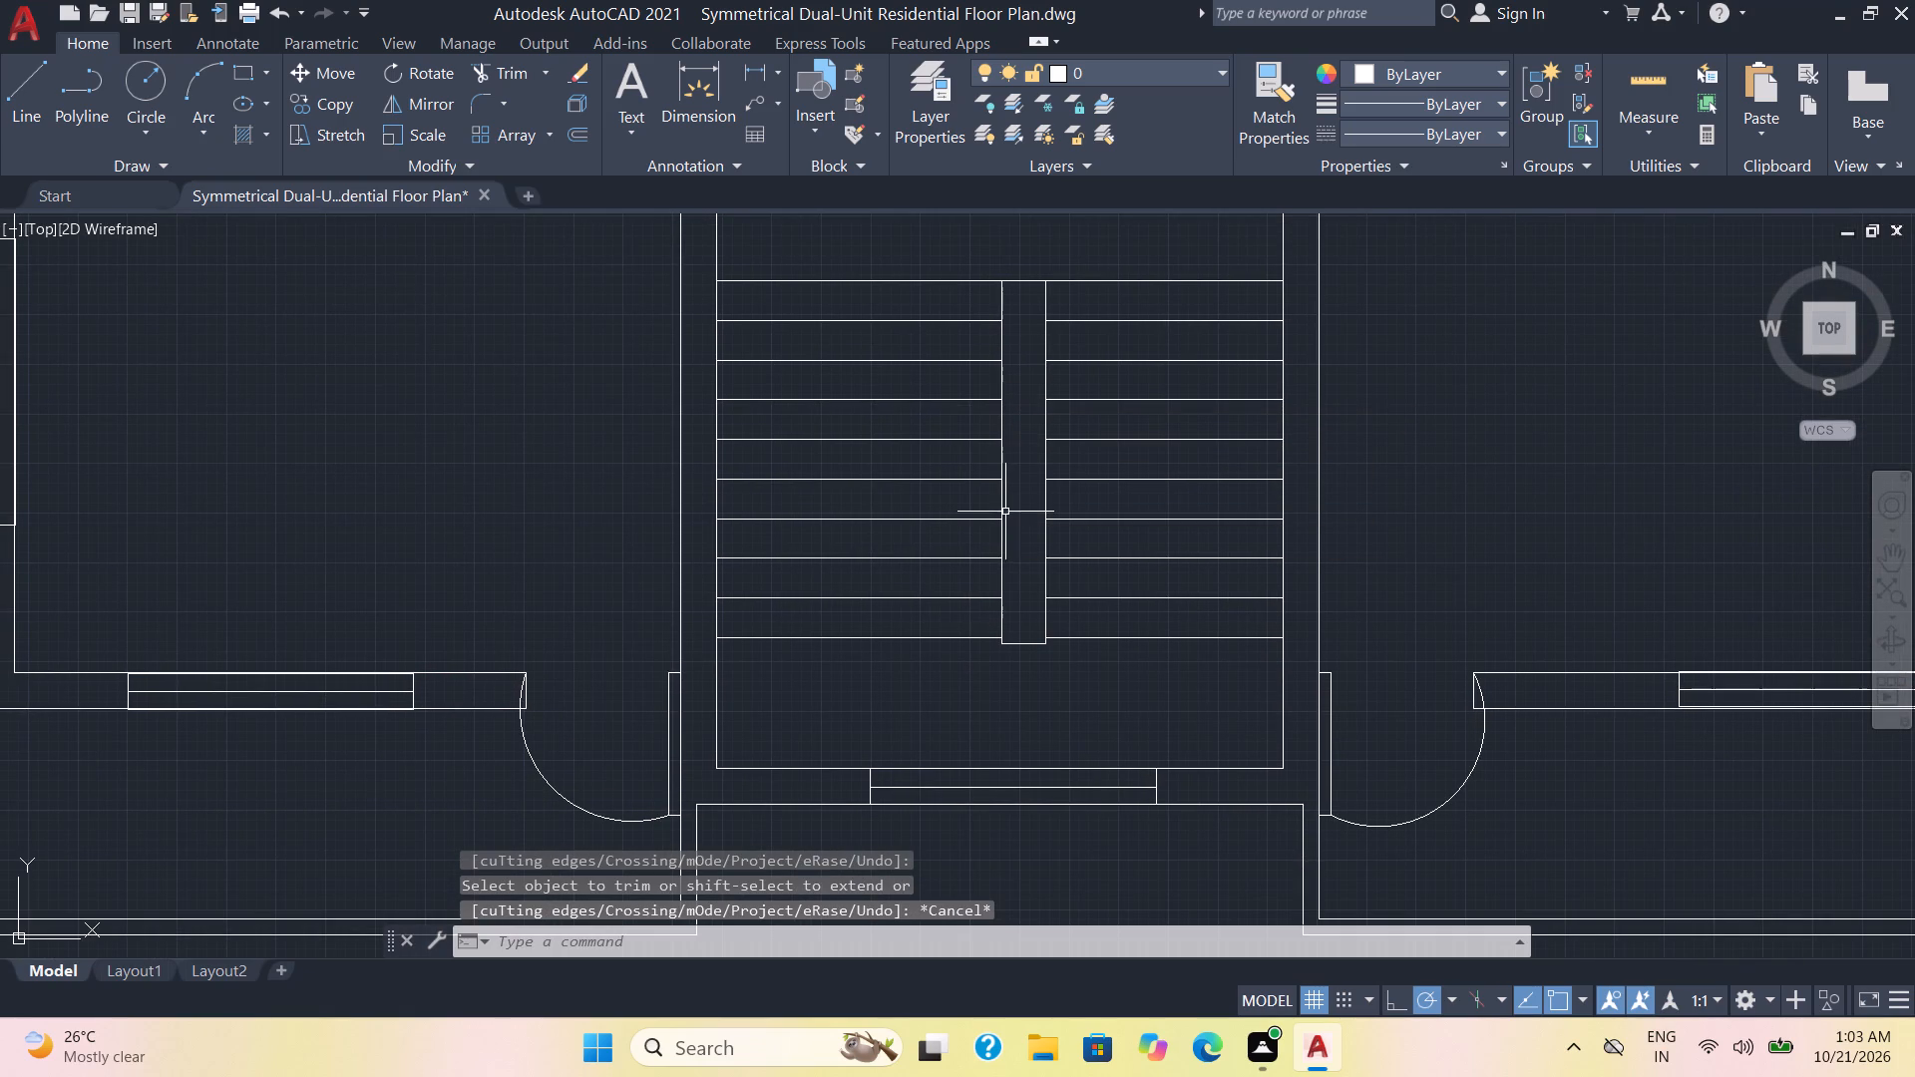
Load all available linetypes from acad.lin into the drawing.
left_click(1168, 663)
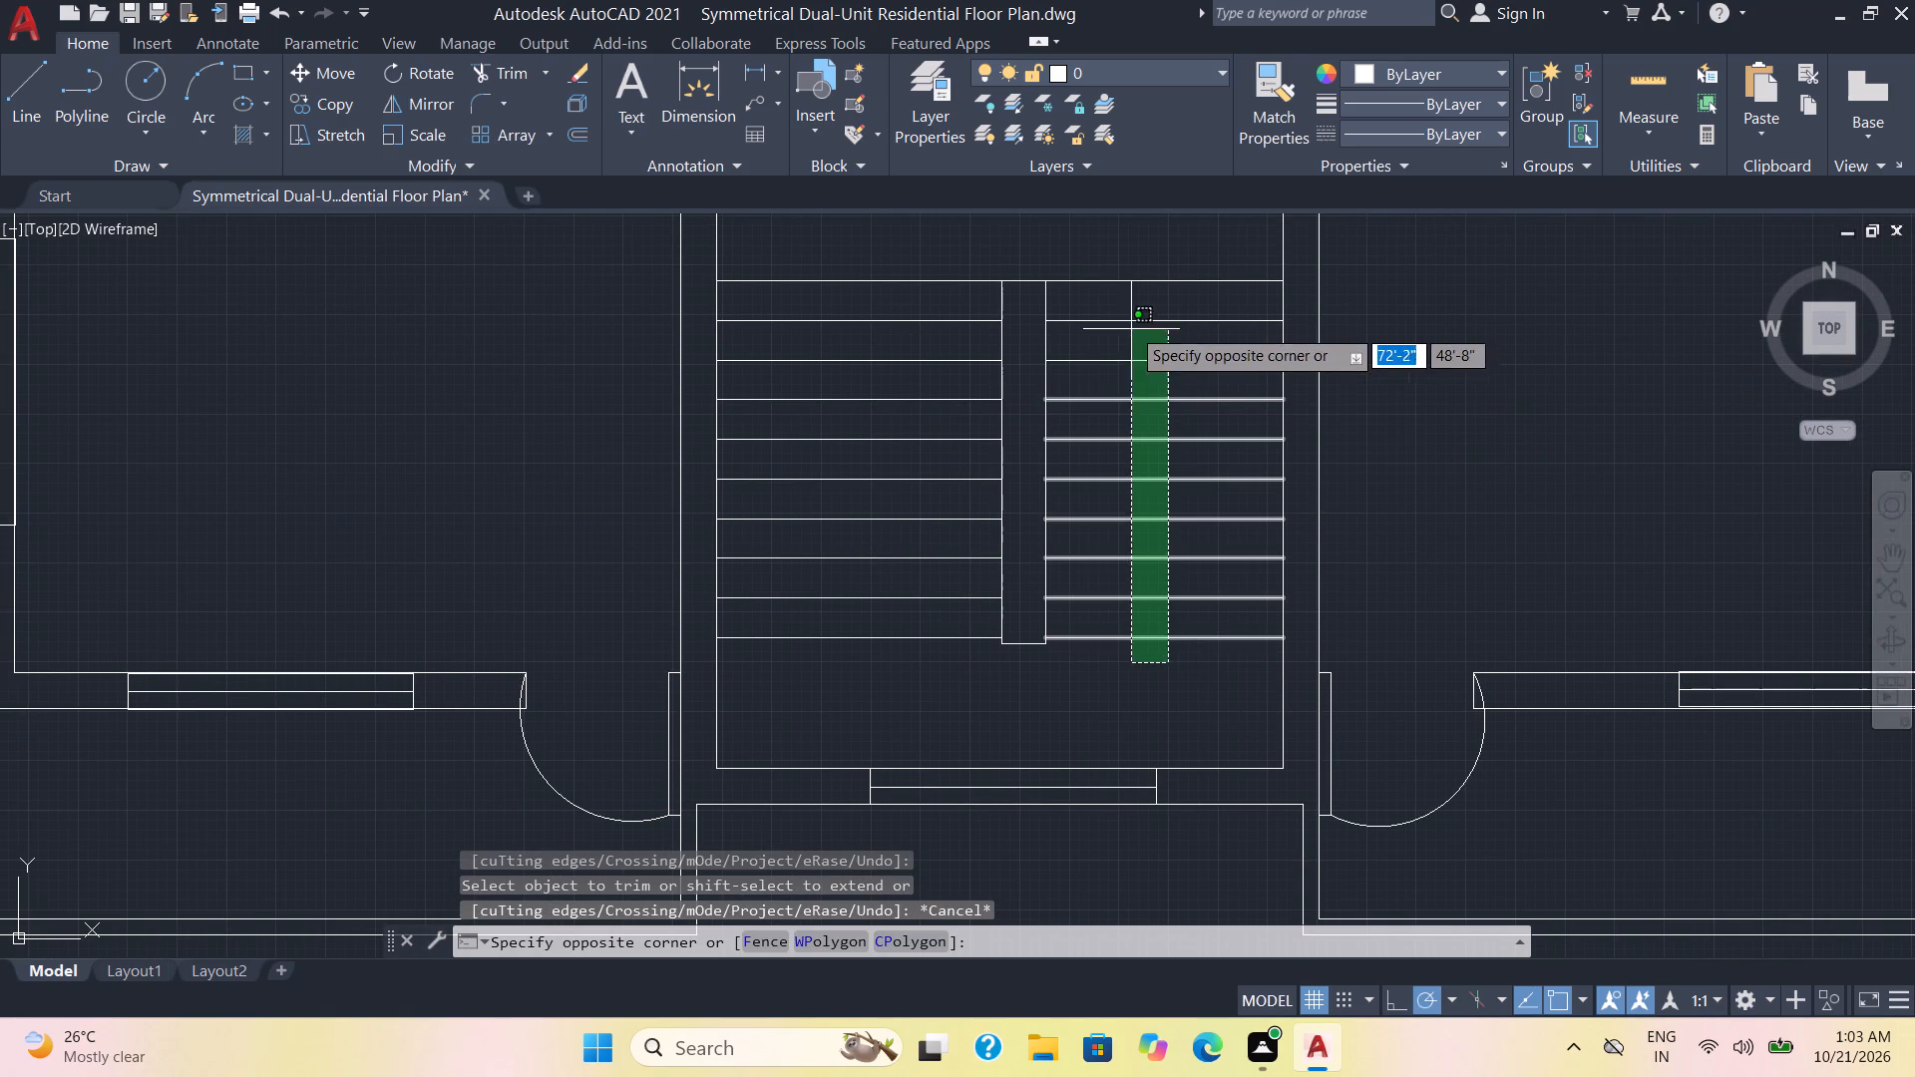
left_click(1116, 256)
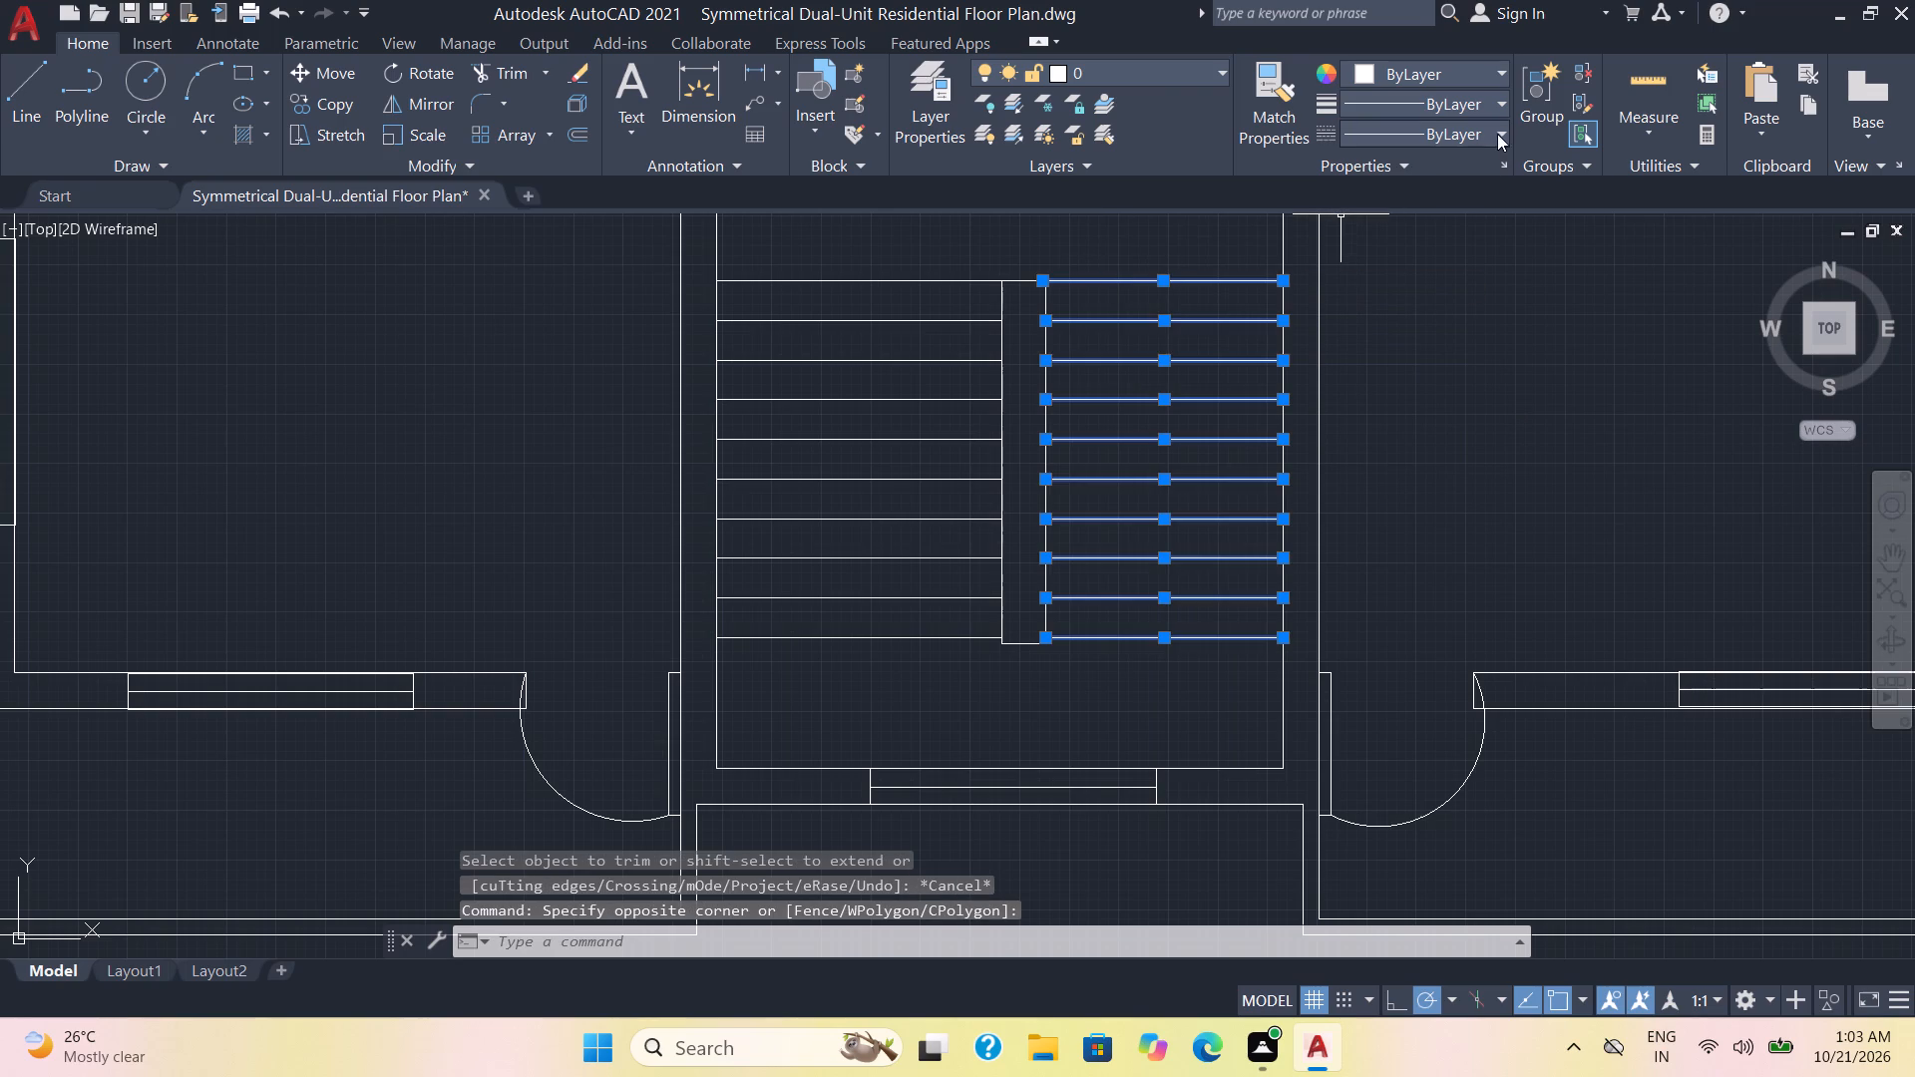
left_click(1498, 134)
left_click(1413, 252)
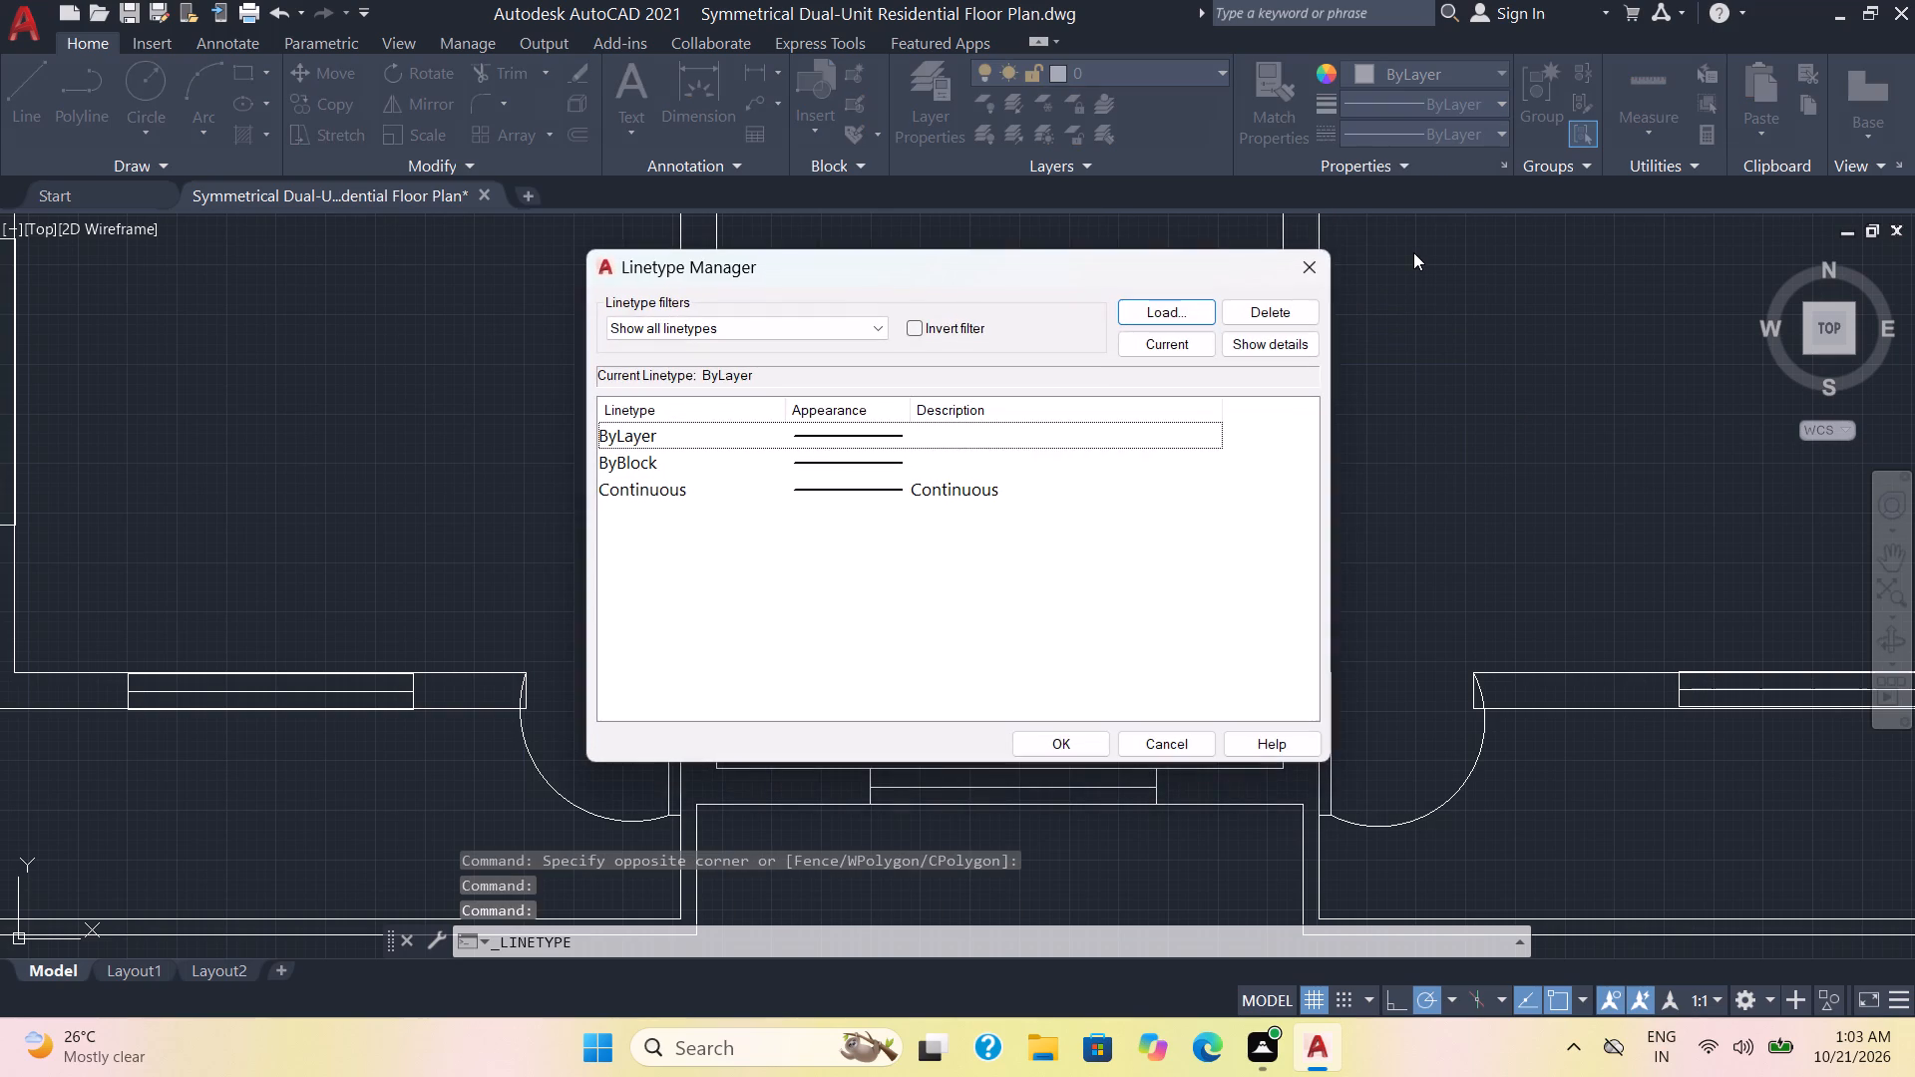
left_click(1155, 304)
left_click(753, 465)
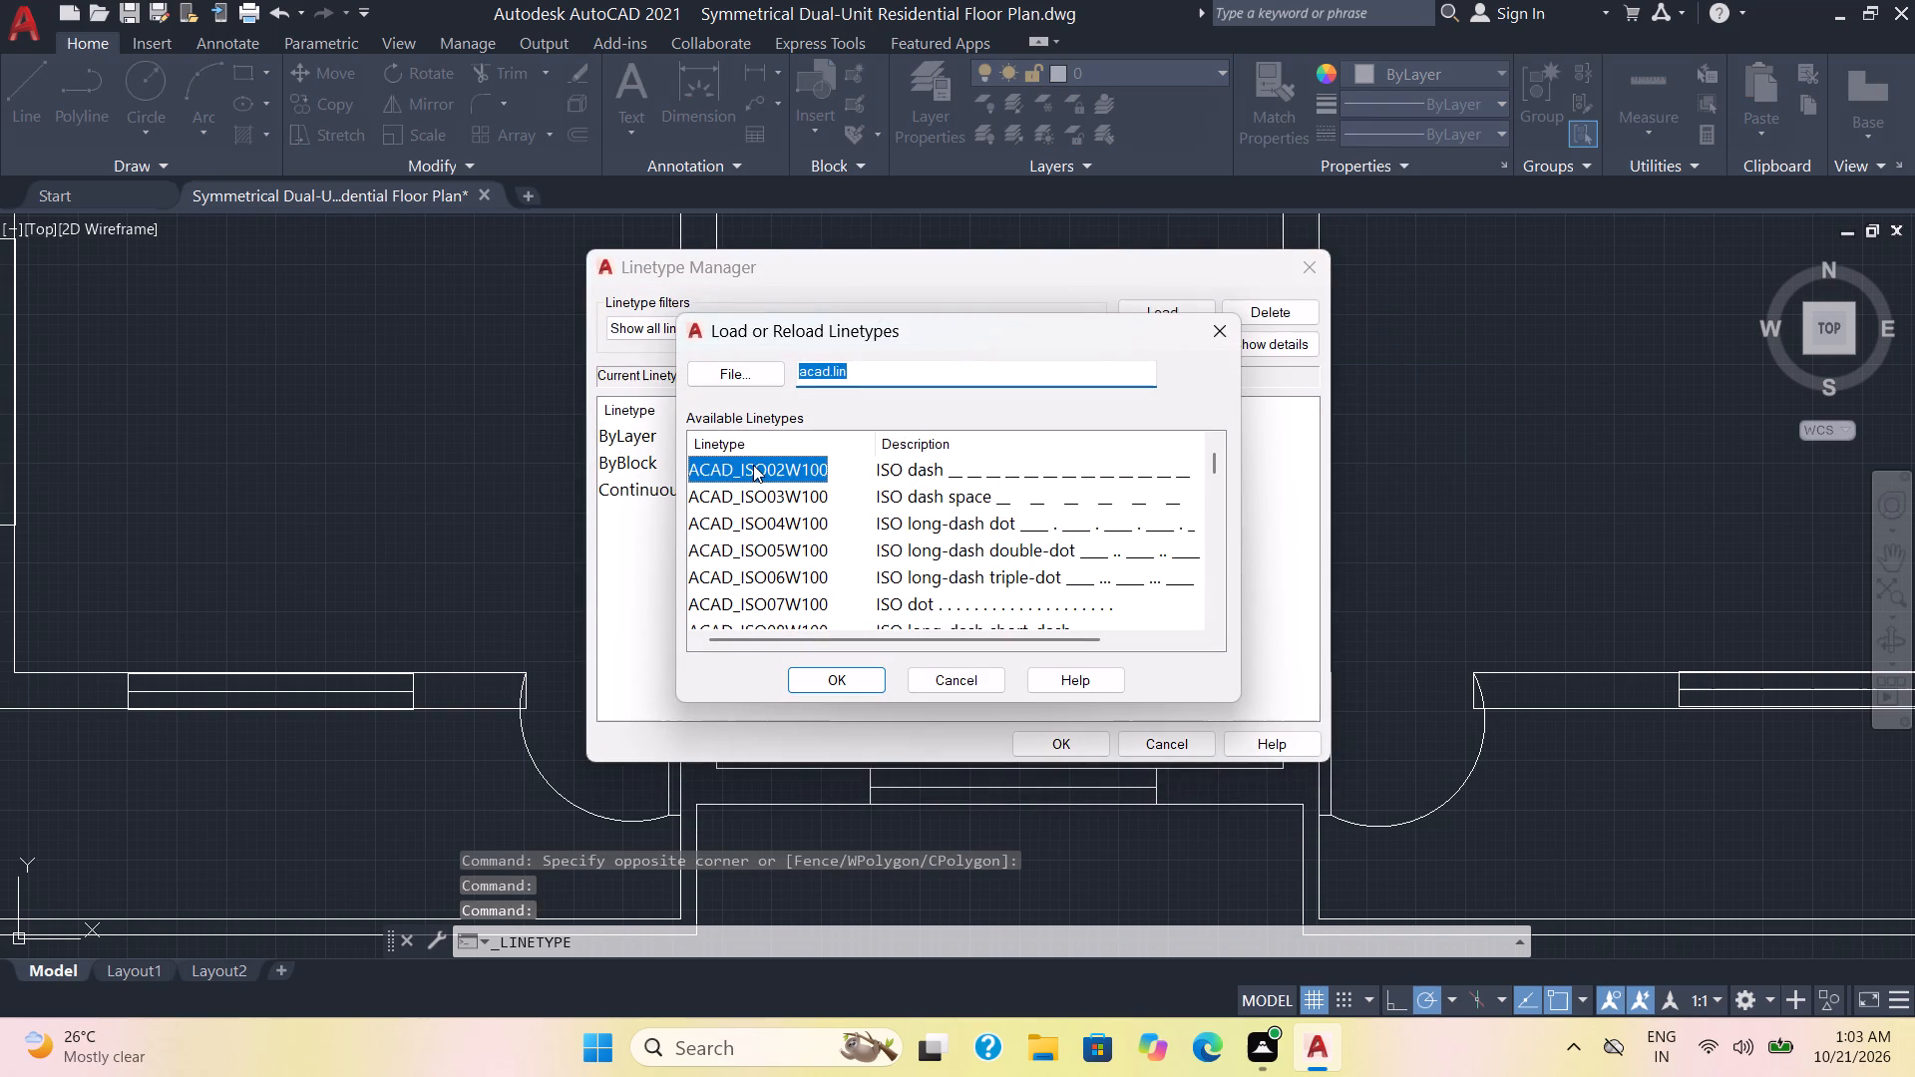
key("ctrl+a")
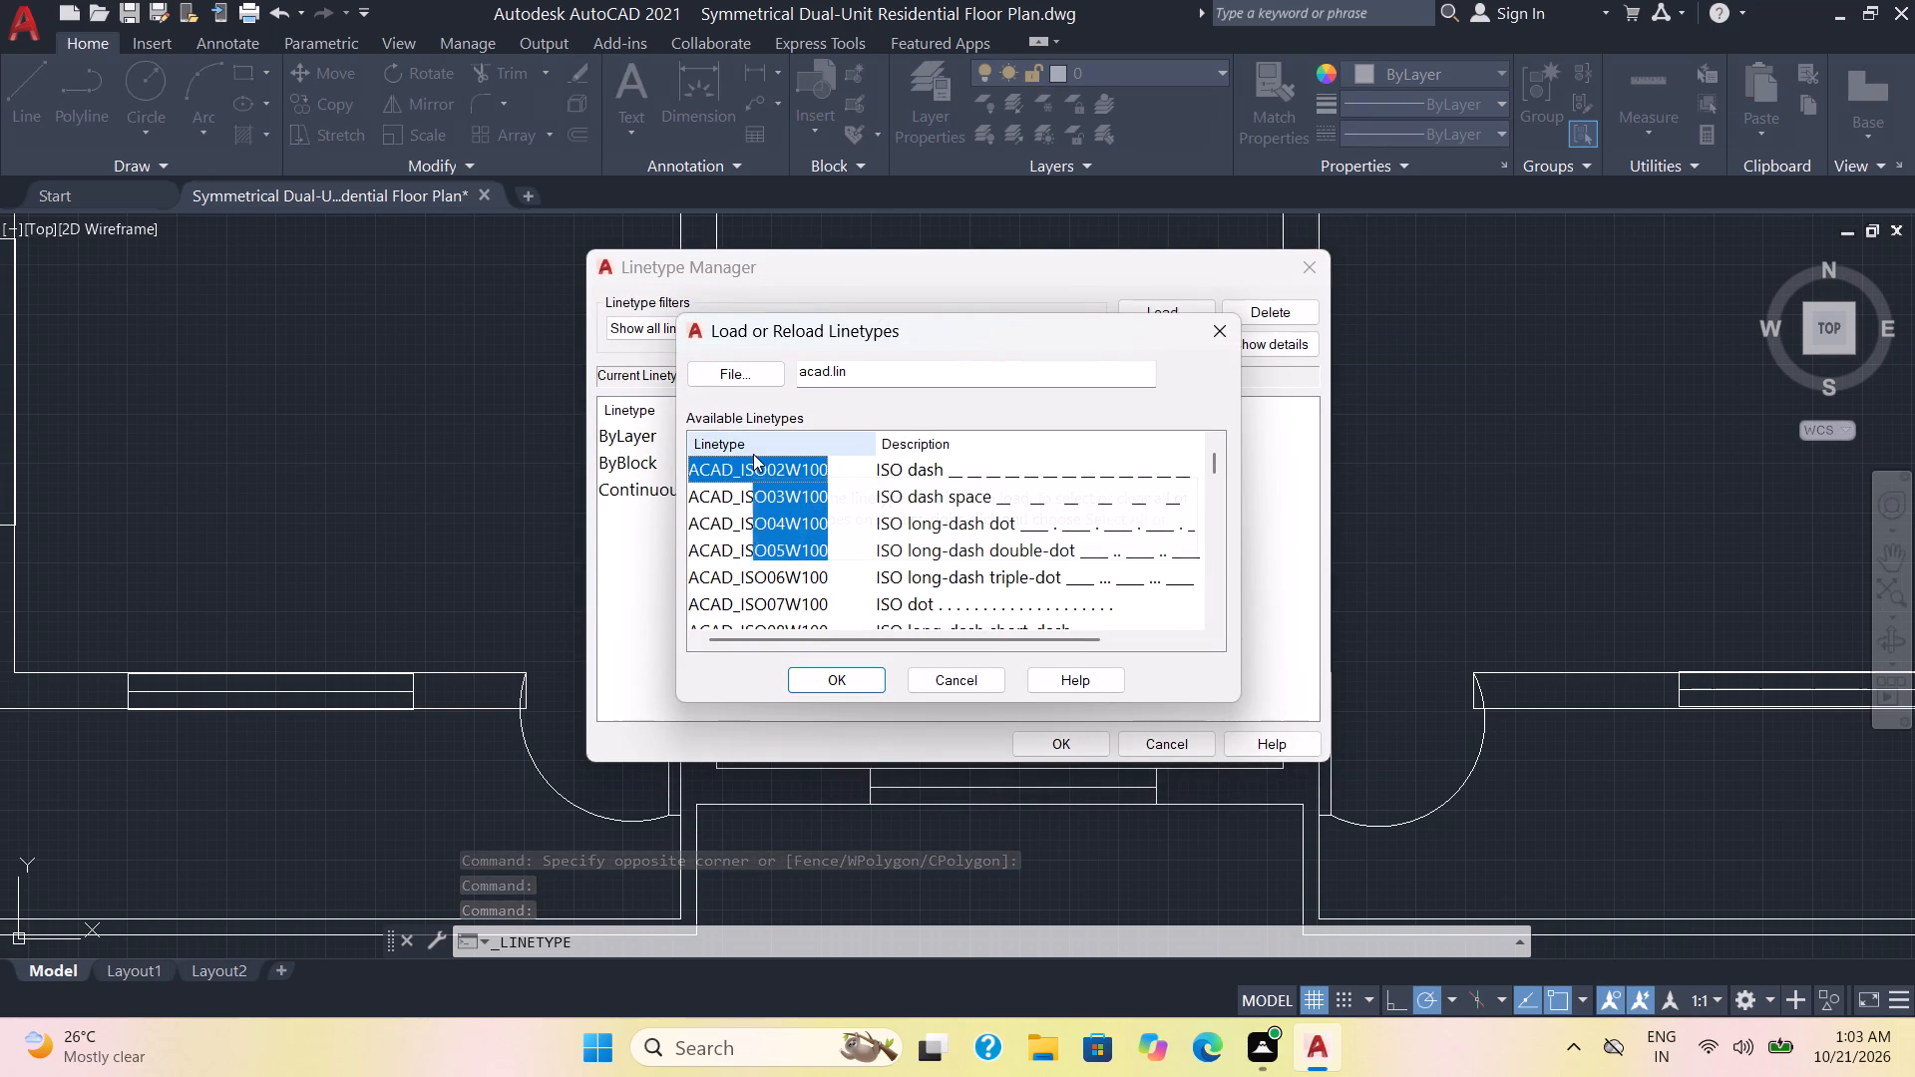
left_click(819, 686)
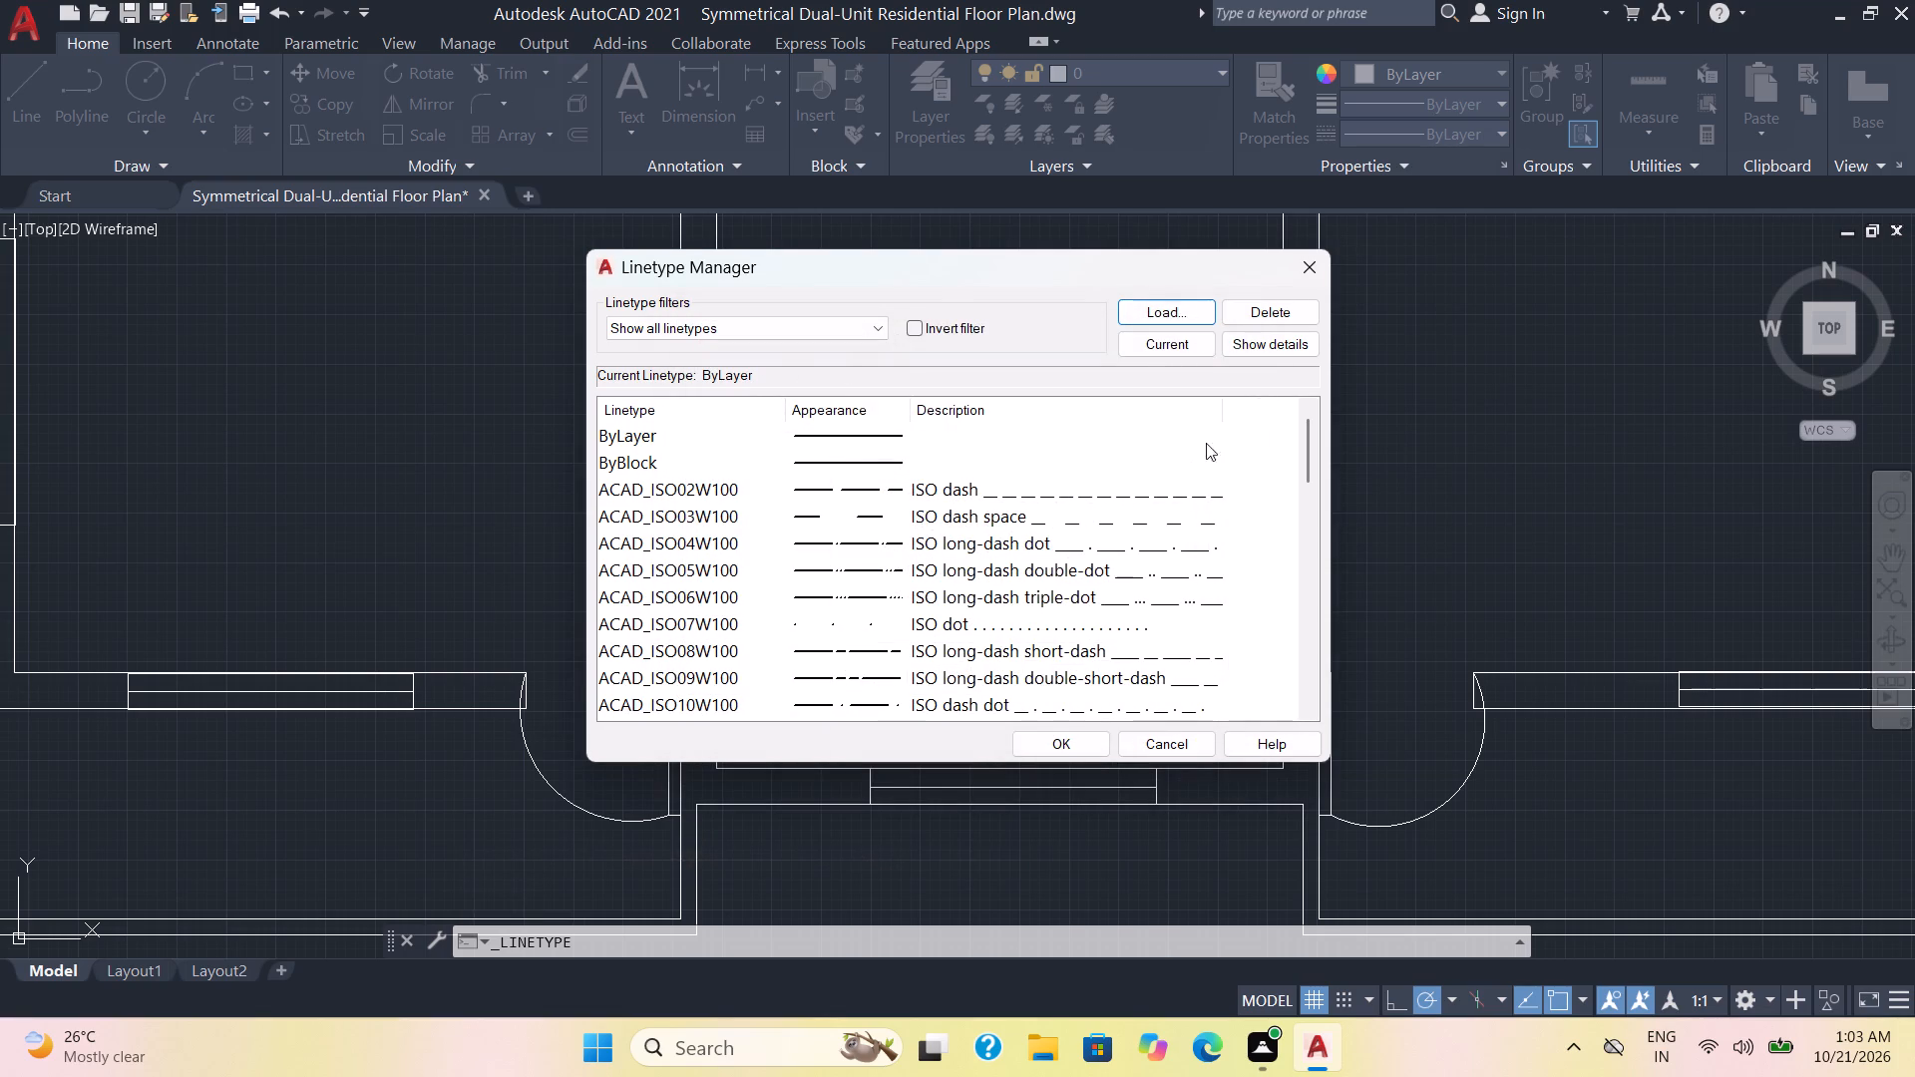
left_click(1043, 745)
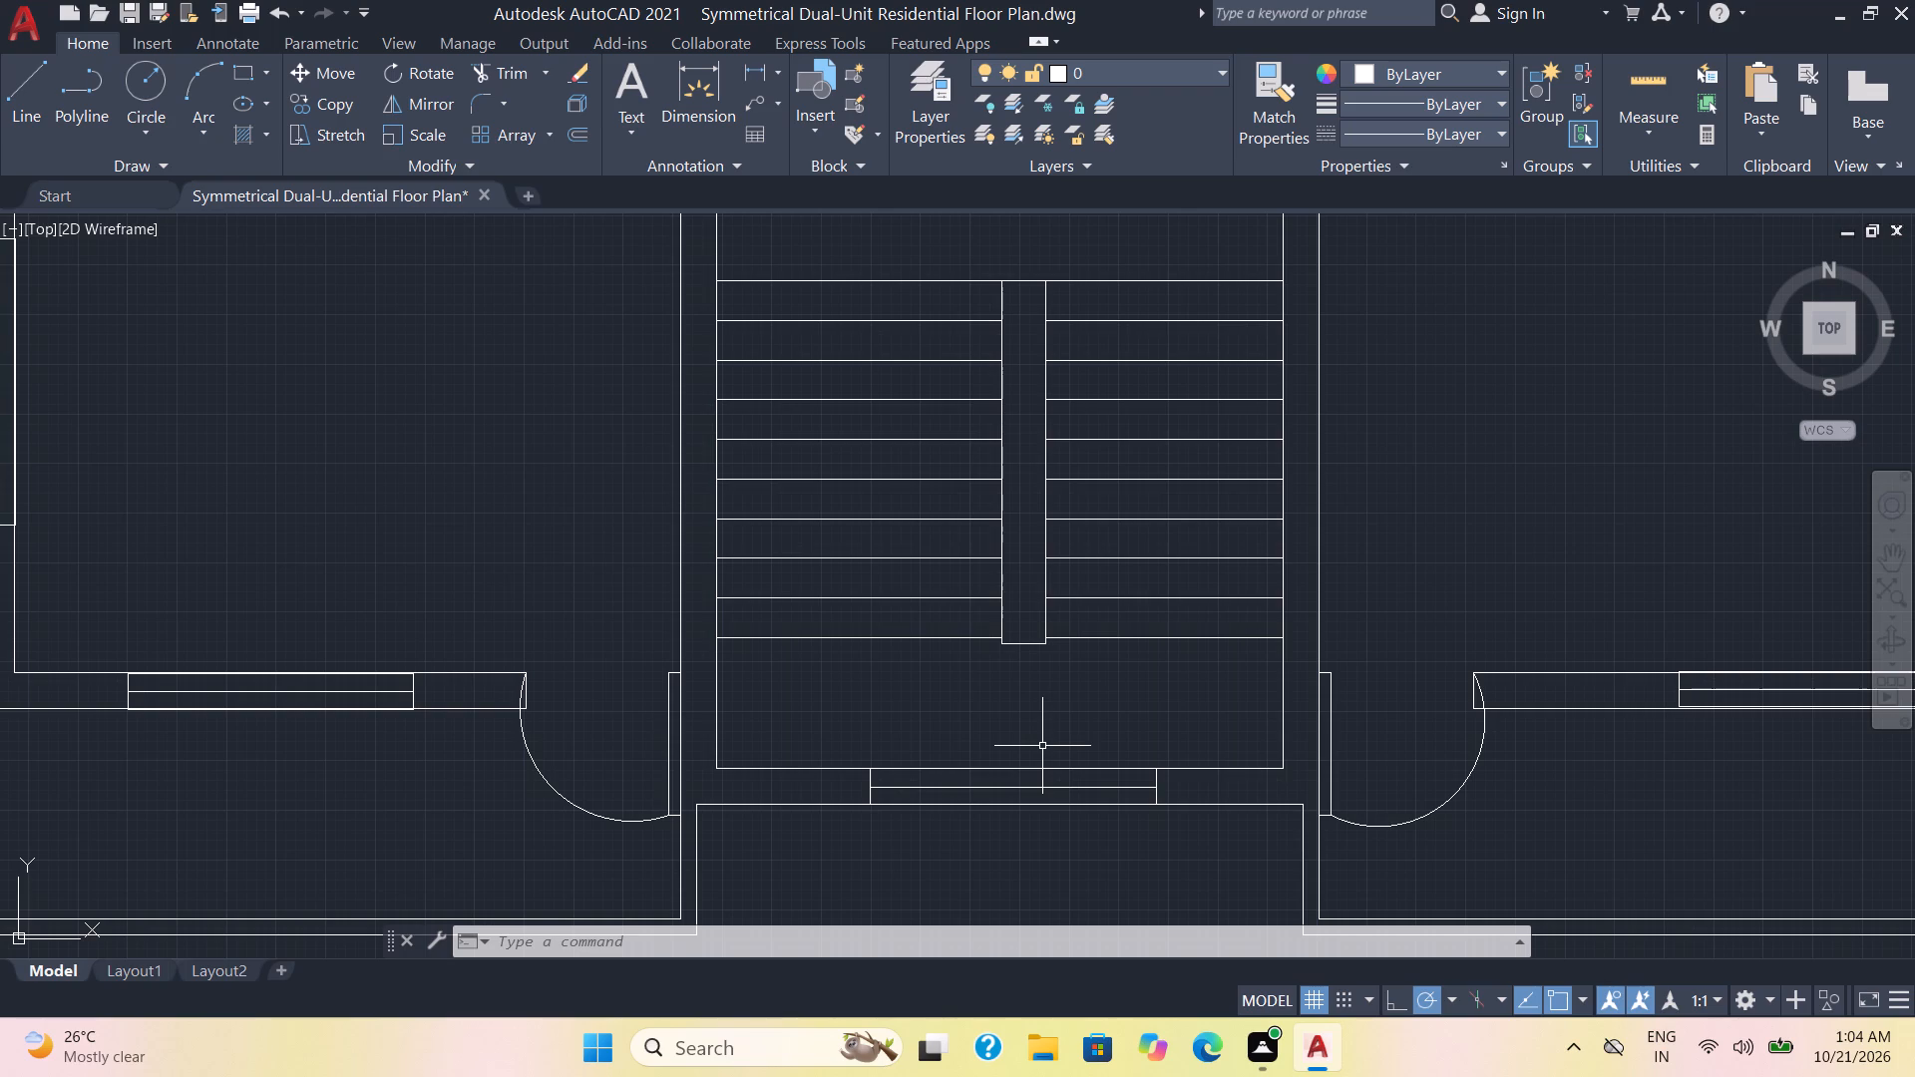
Assign the DASHED linetype to all ten tread lines of the staircase's right flight.
left_click(1174, 670)
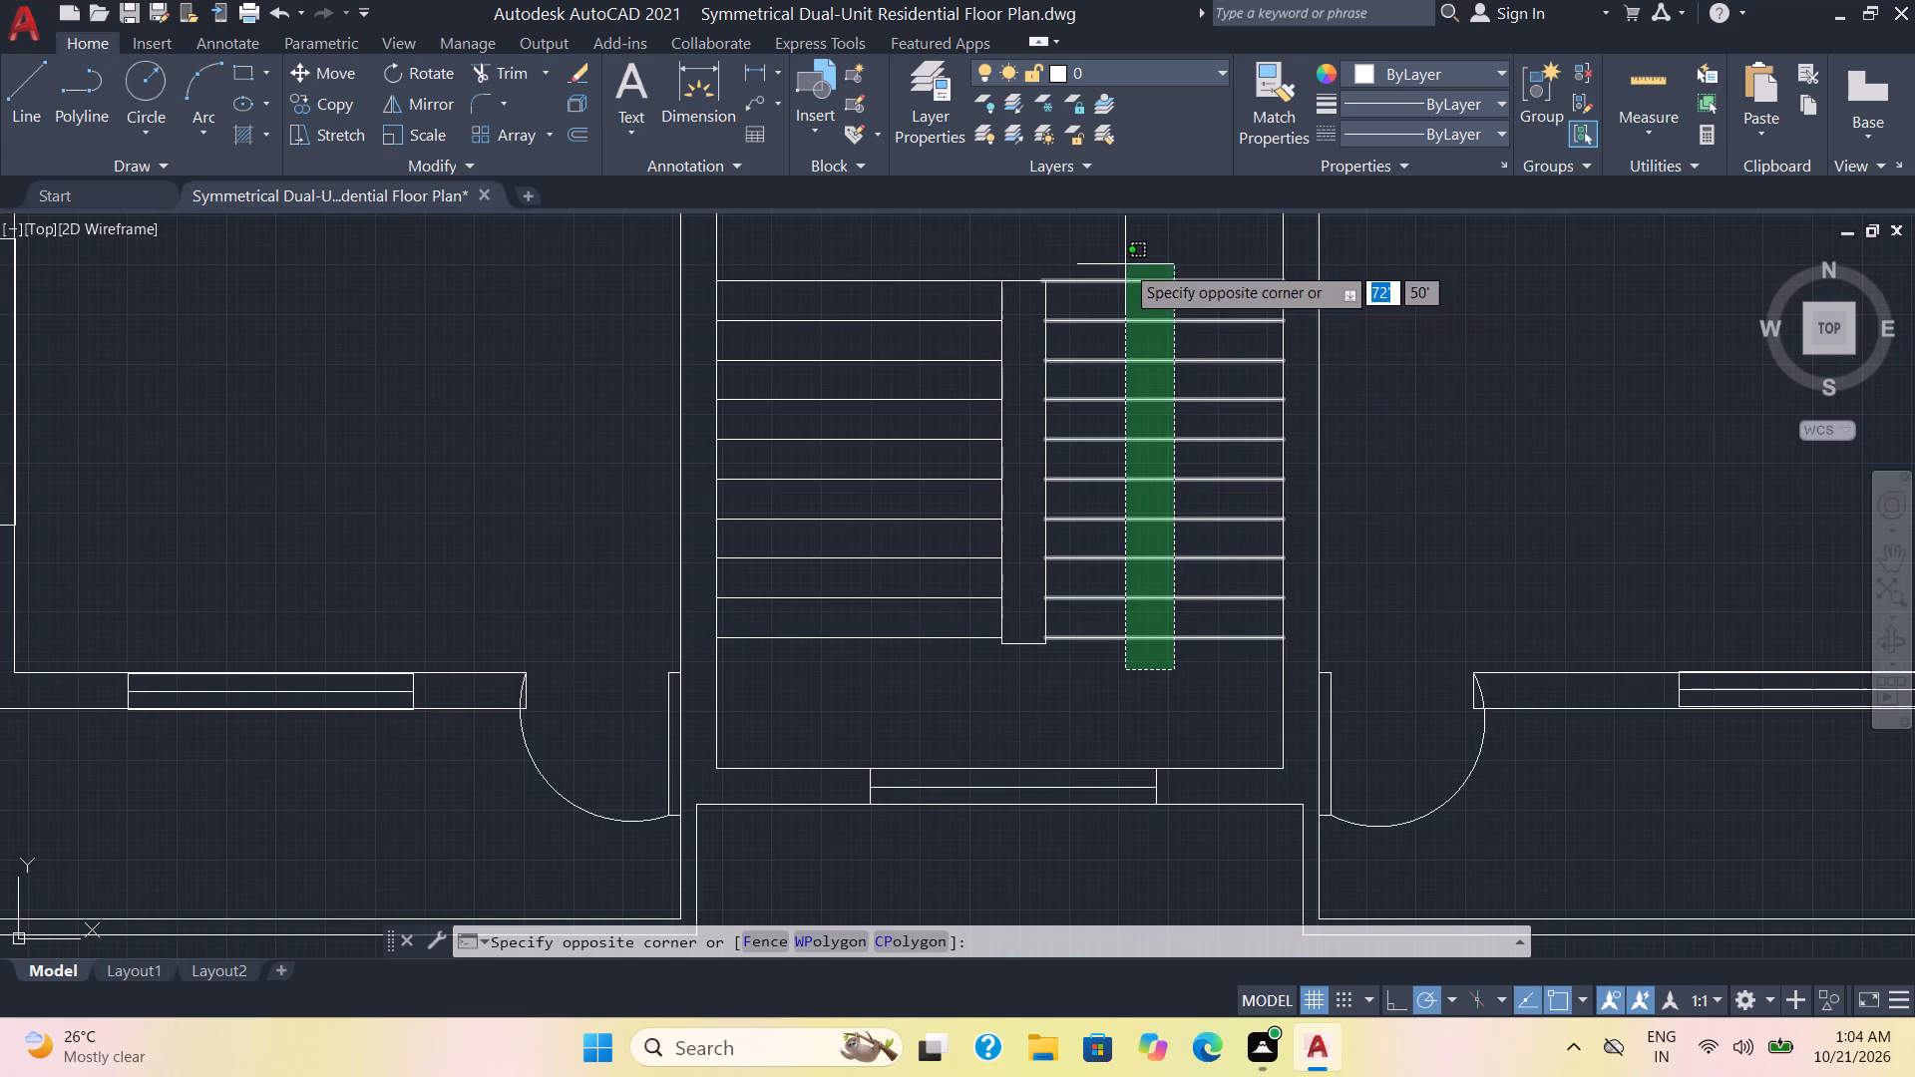
left_click(1125, 264)
left_click(1494, 135)
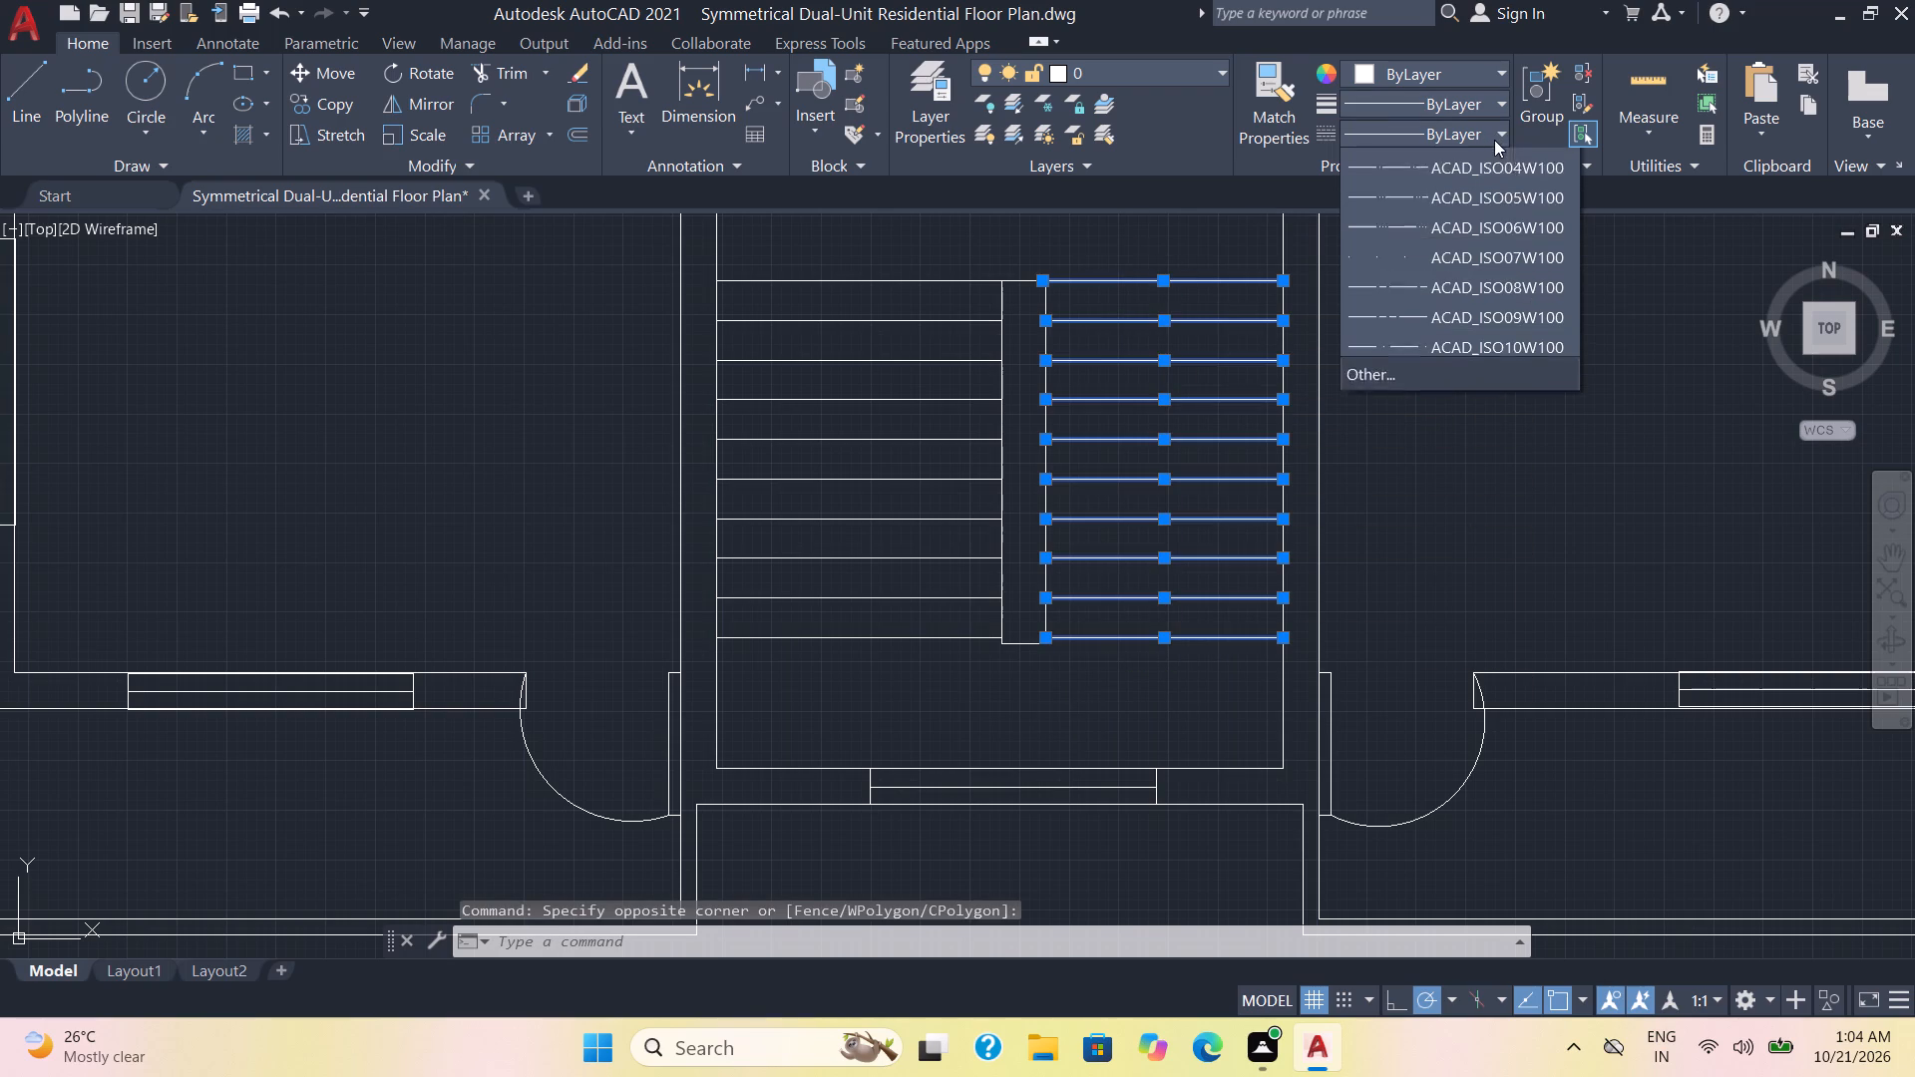
scroll(1451, 256, "down", 2)
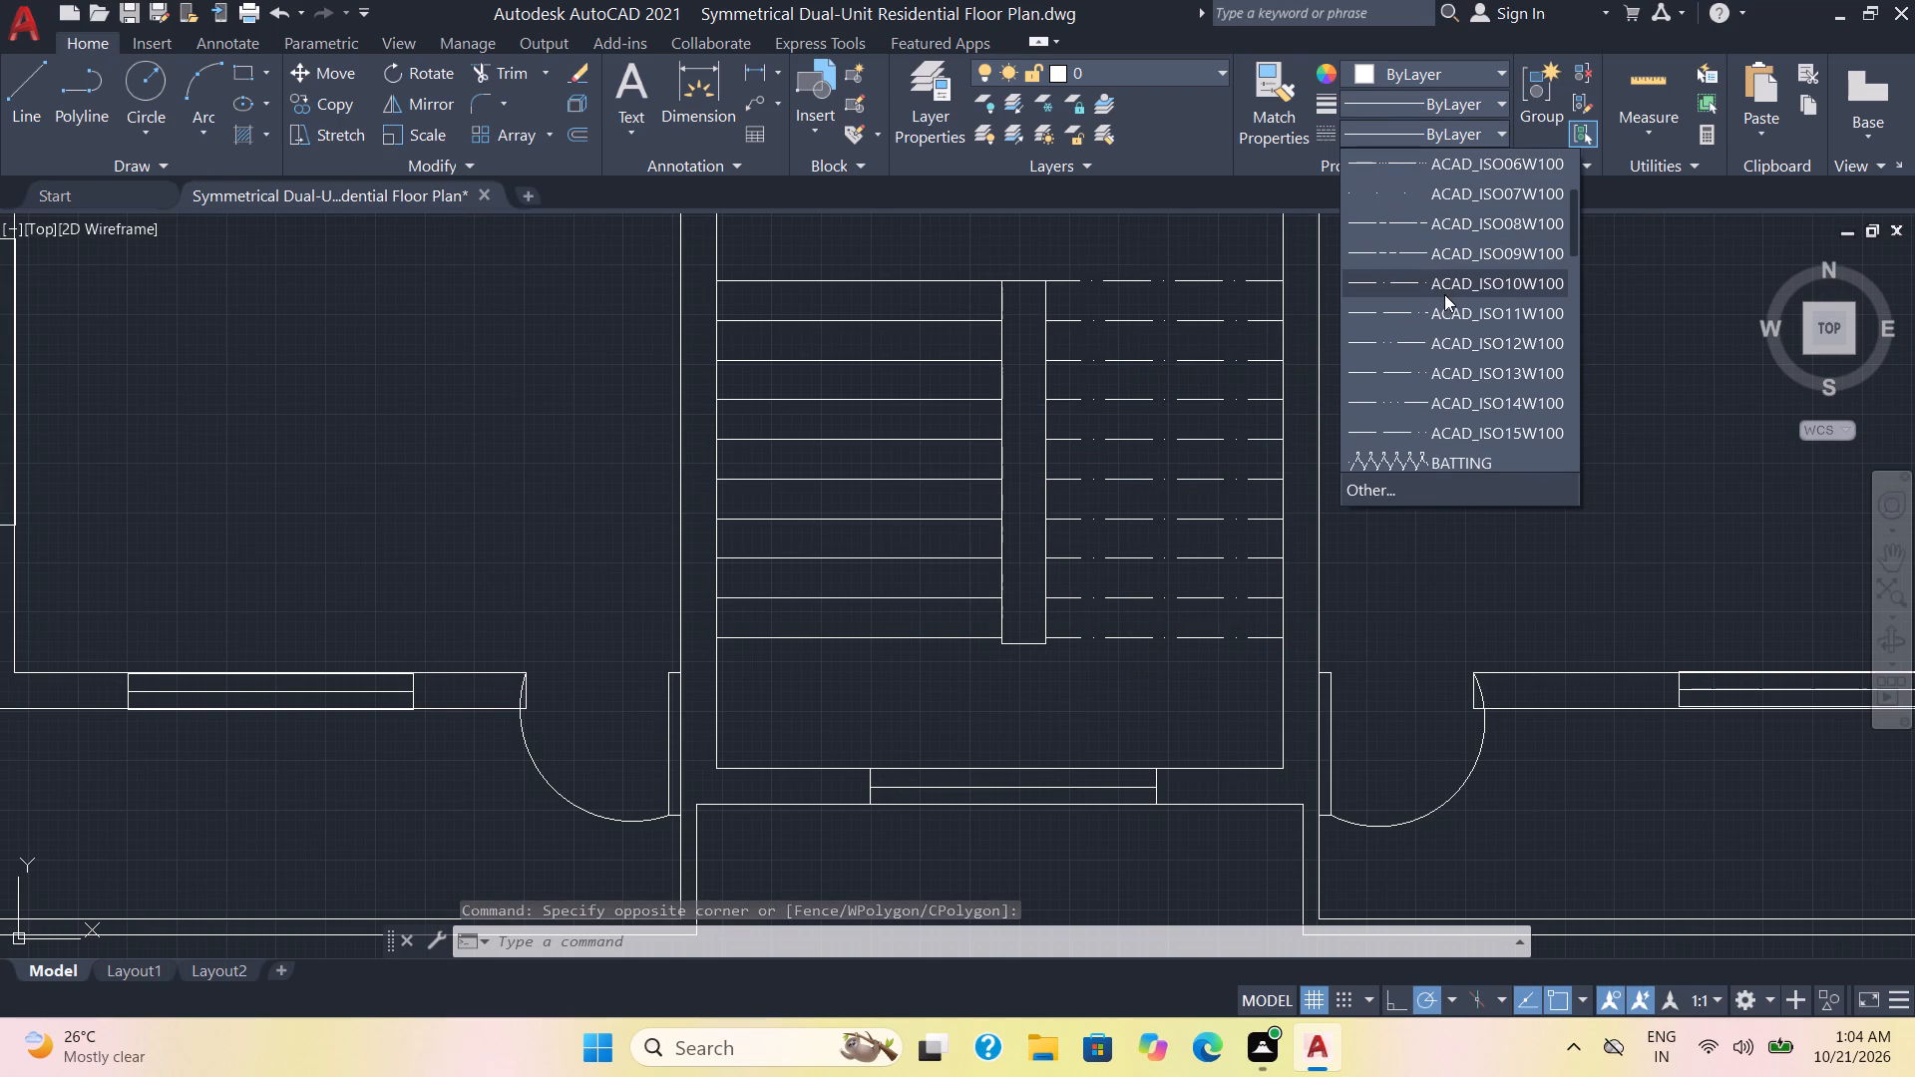
scroll(1444, 294, "down", 2)
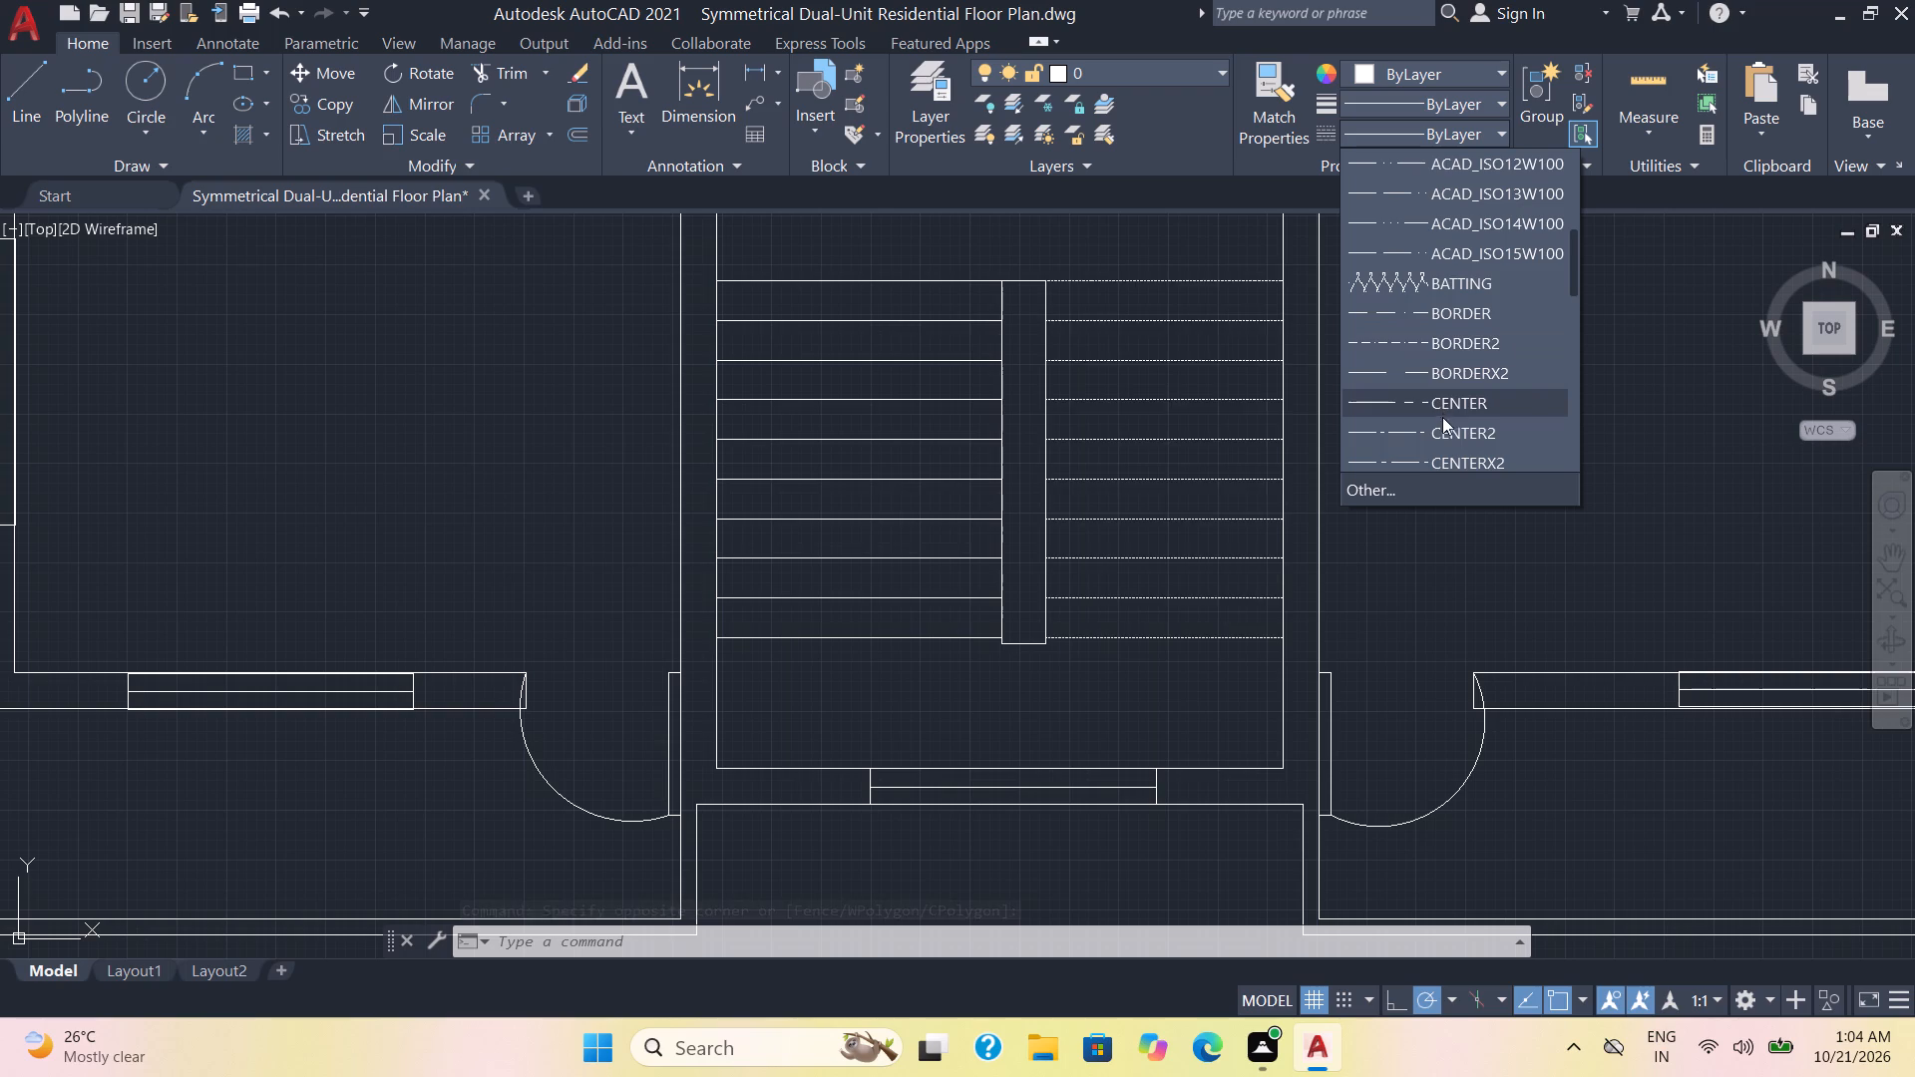
scroll(1439, 427, "down", 3)
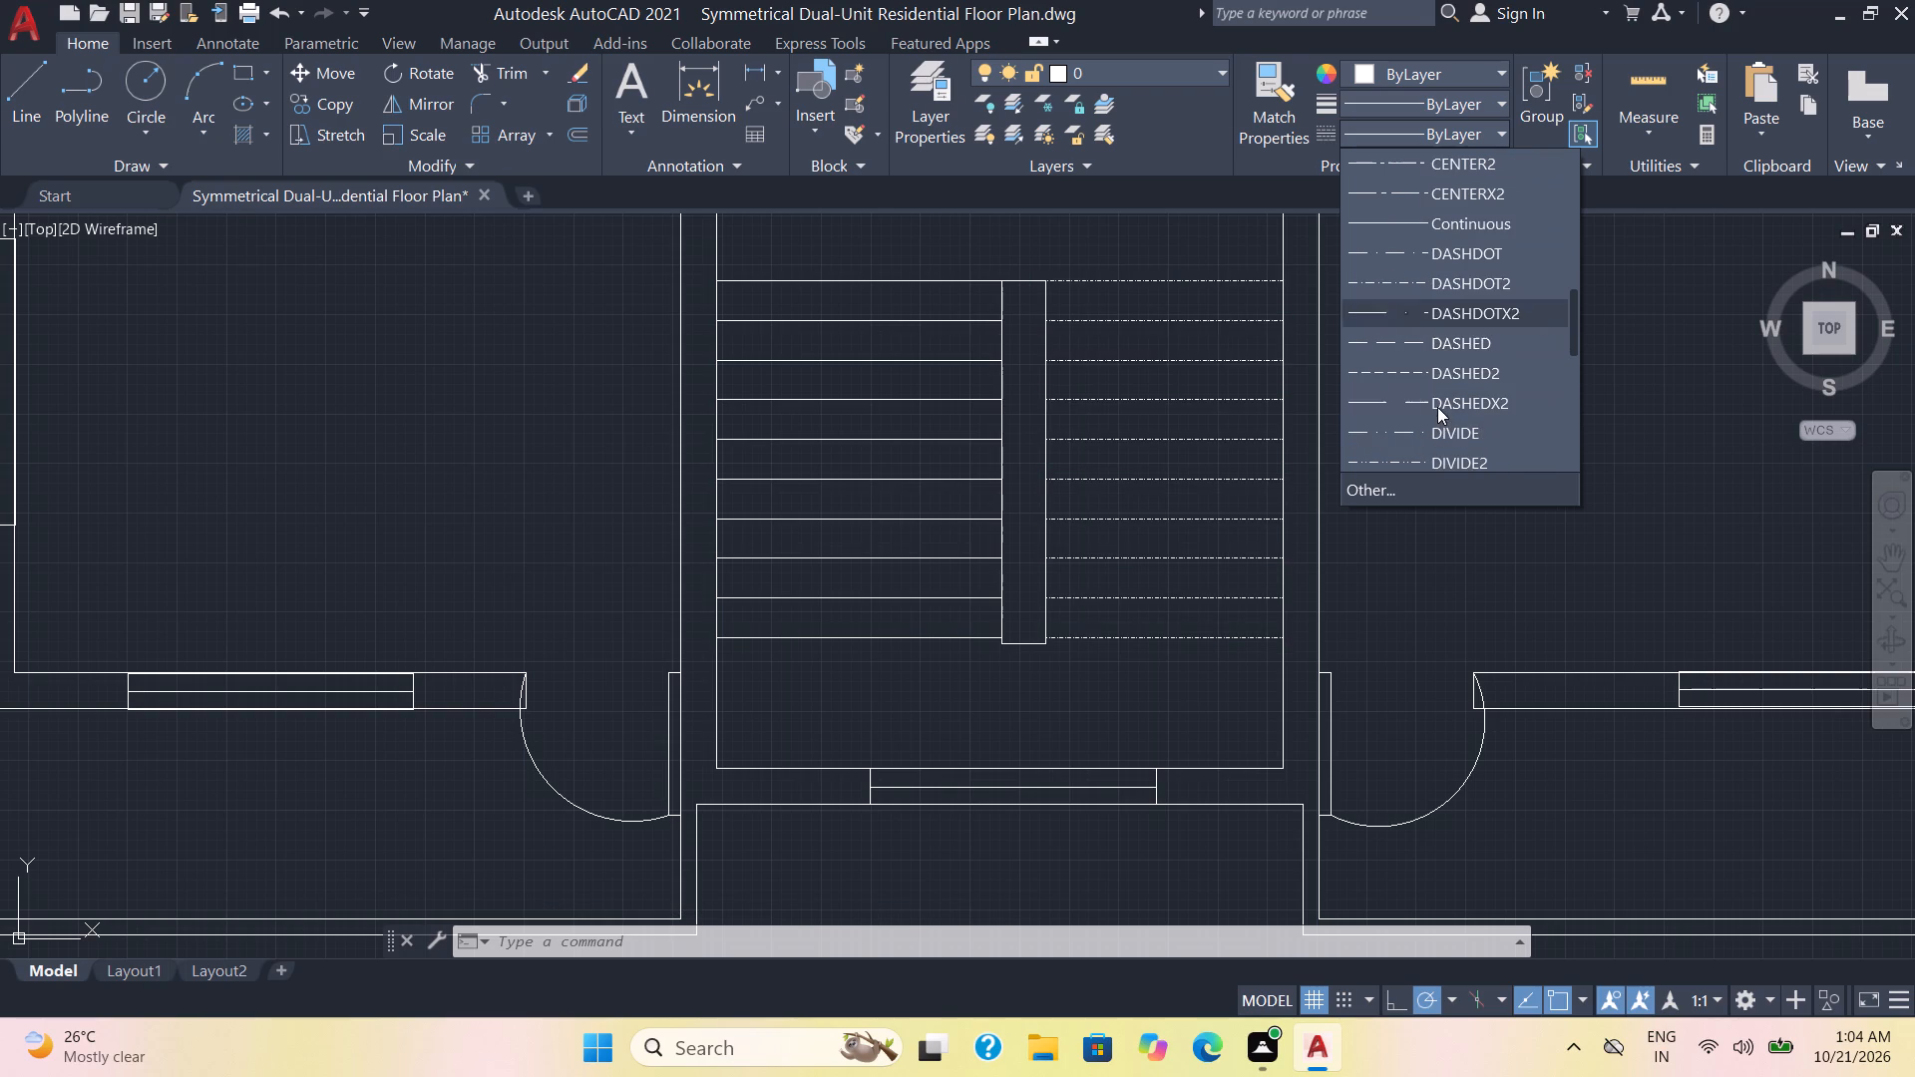
left_click(1455, 344)
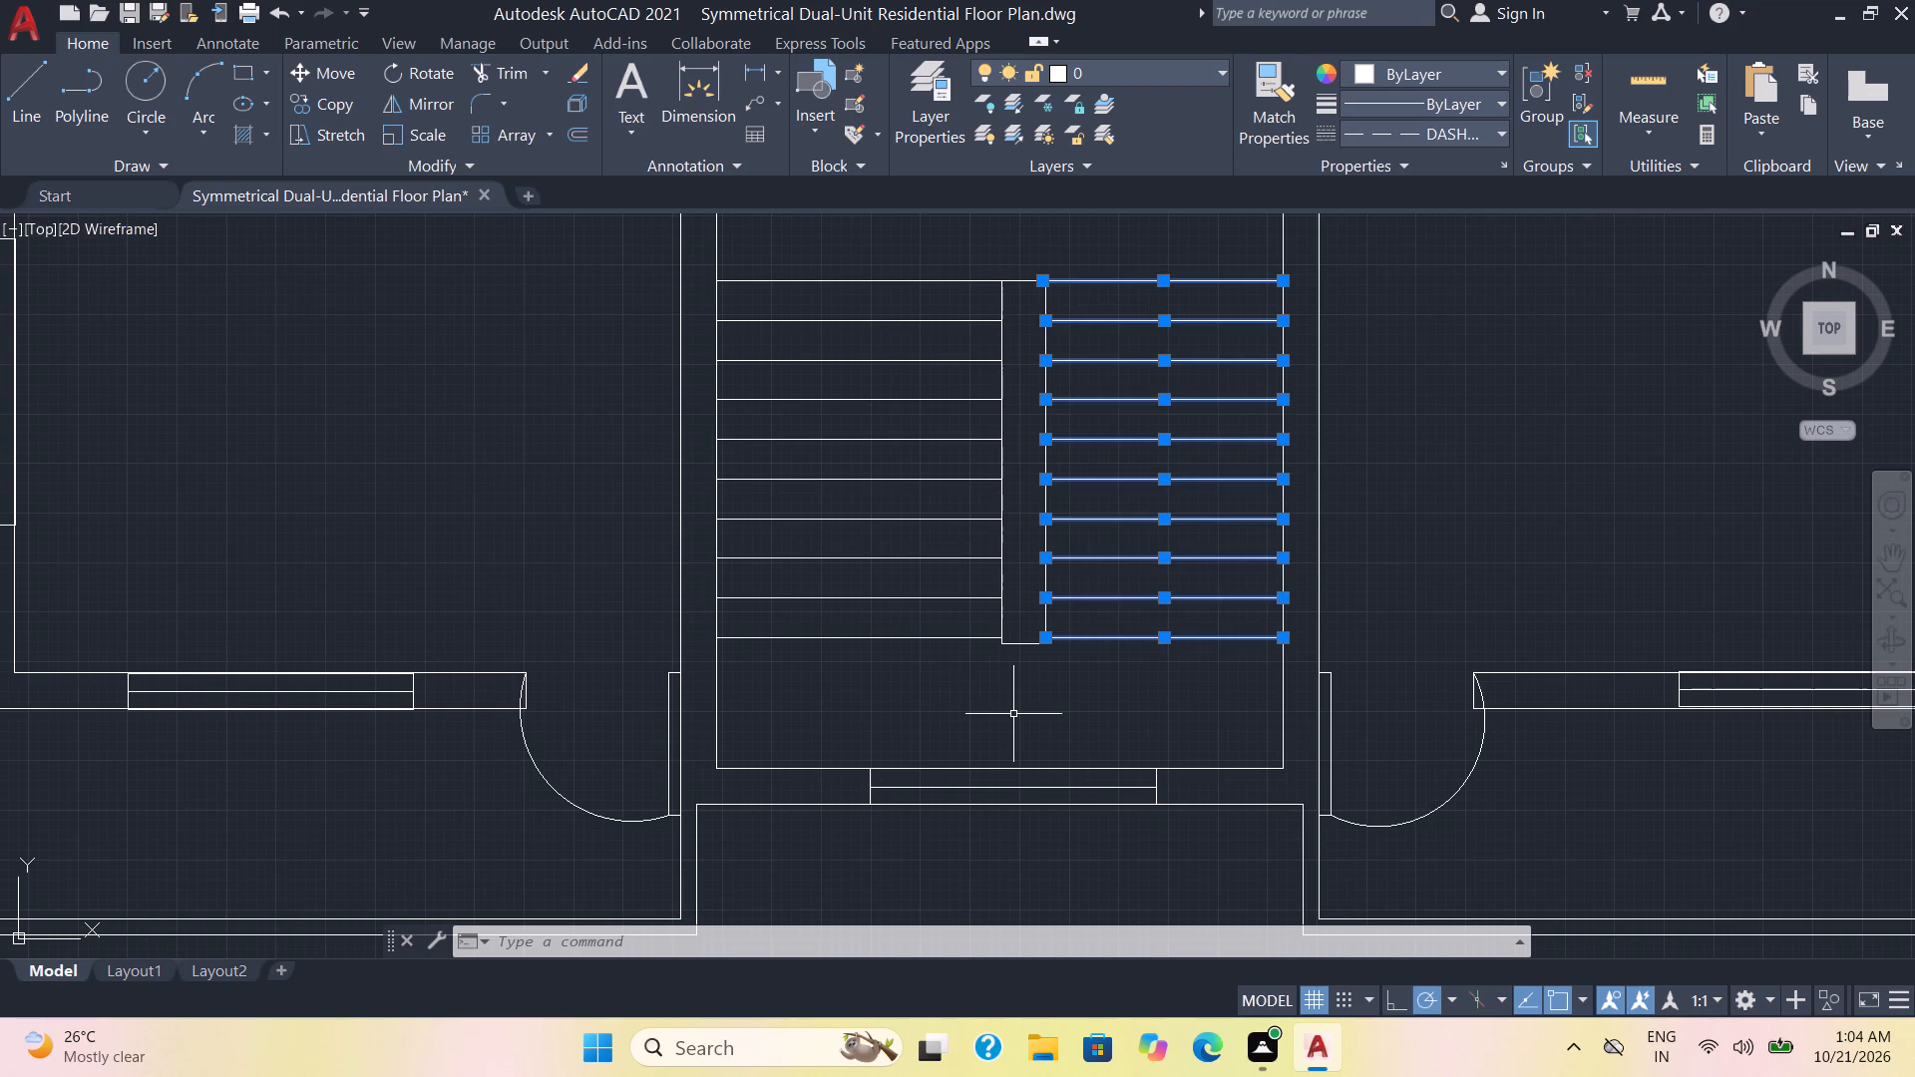
Set the linetype scale of the right flight's ten treads to 5.
key("ctrl+1")
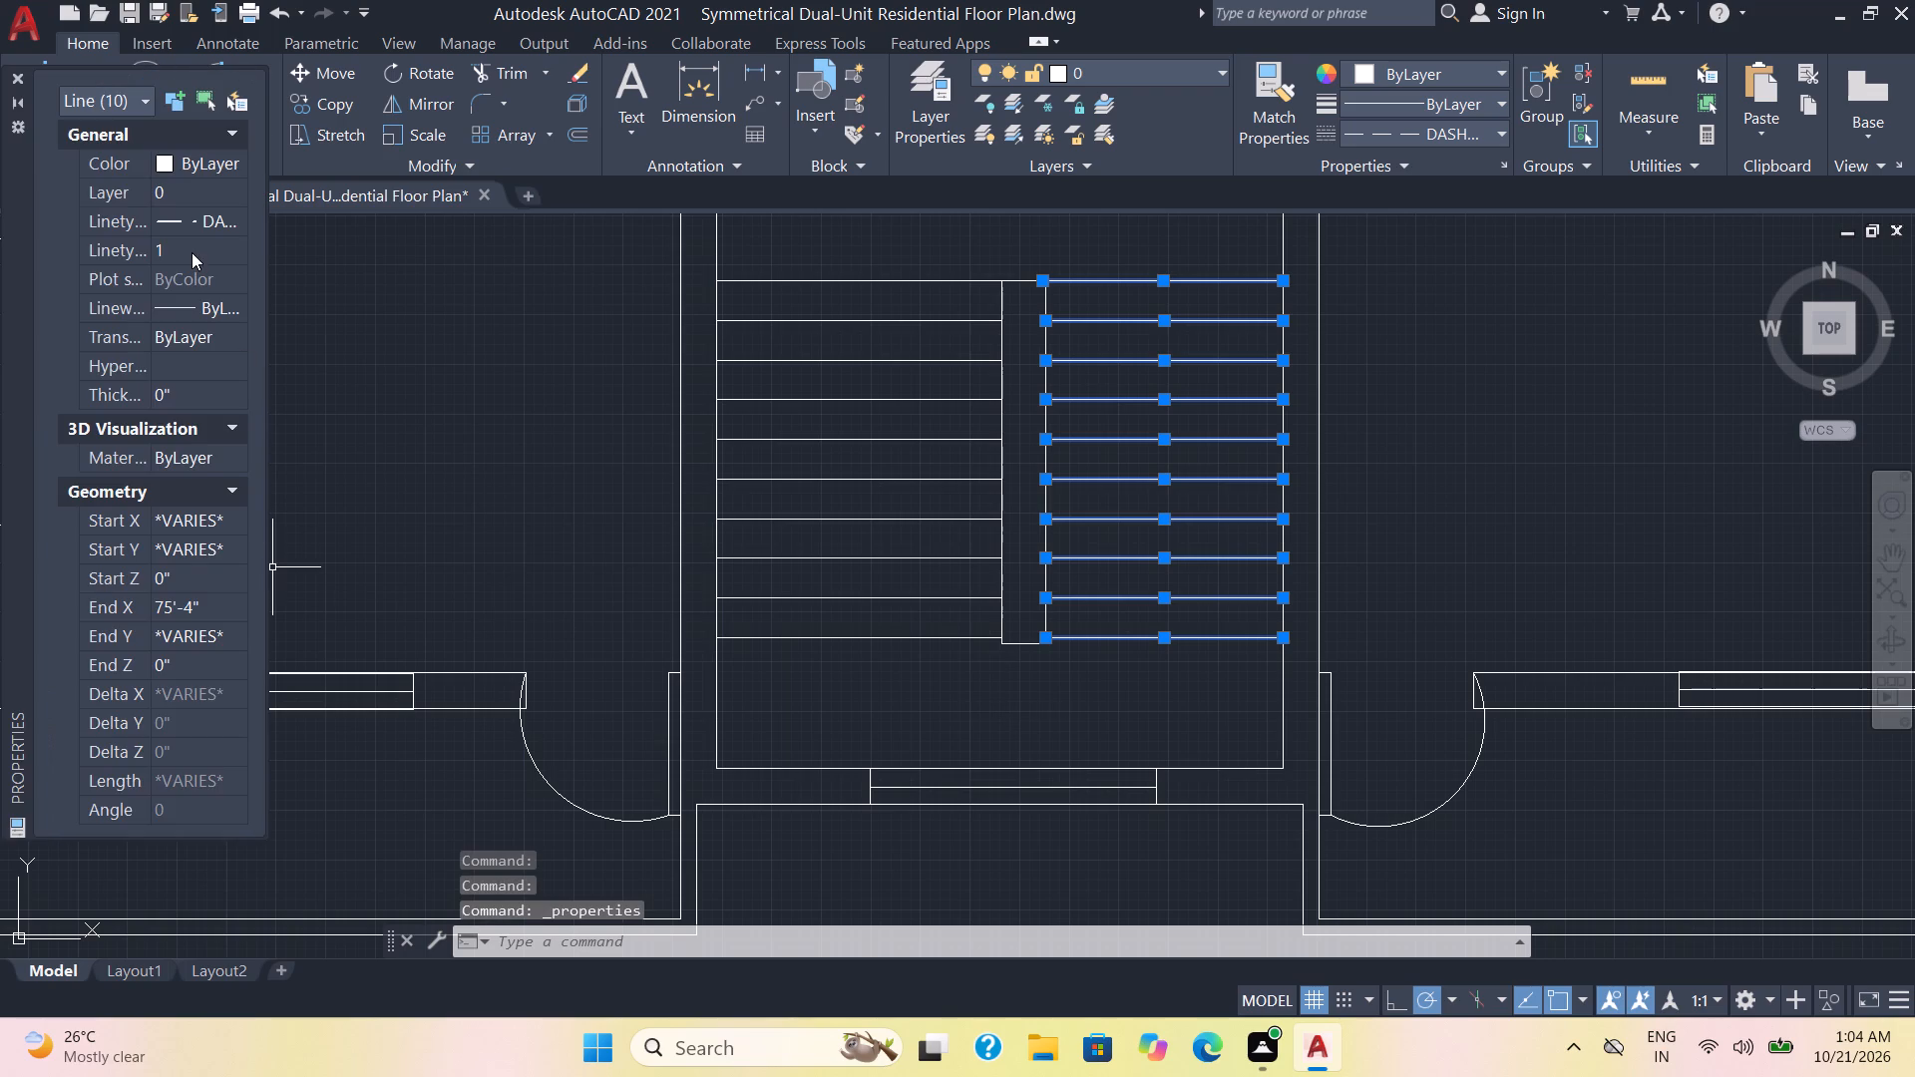
left_click(191, 251)
key("5")
key("Return")
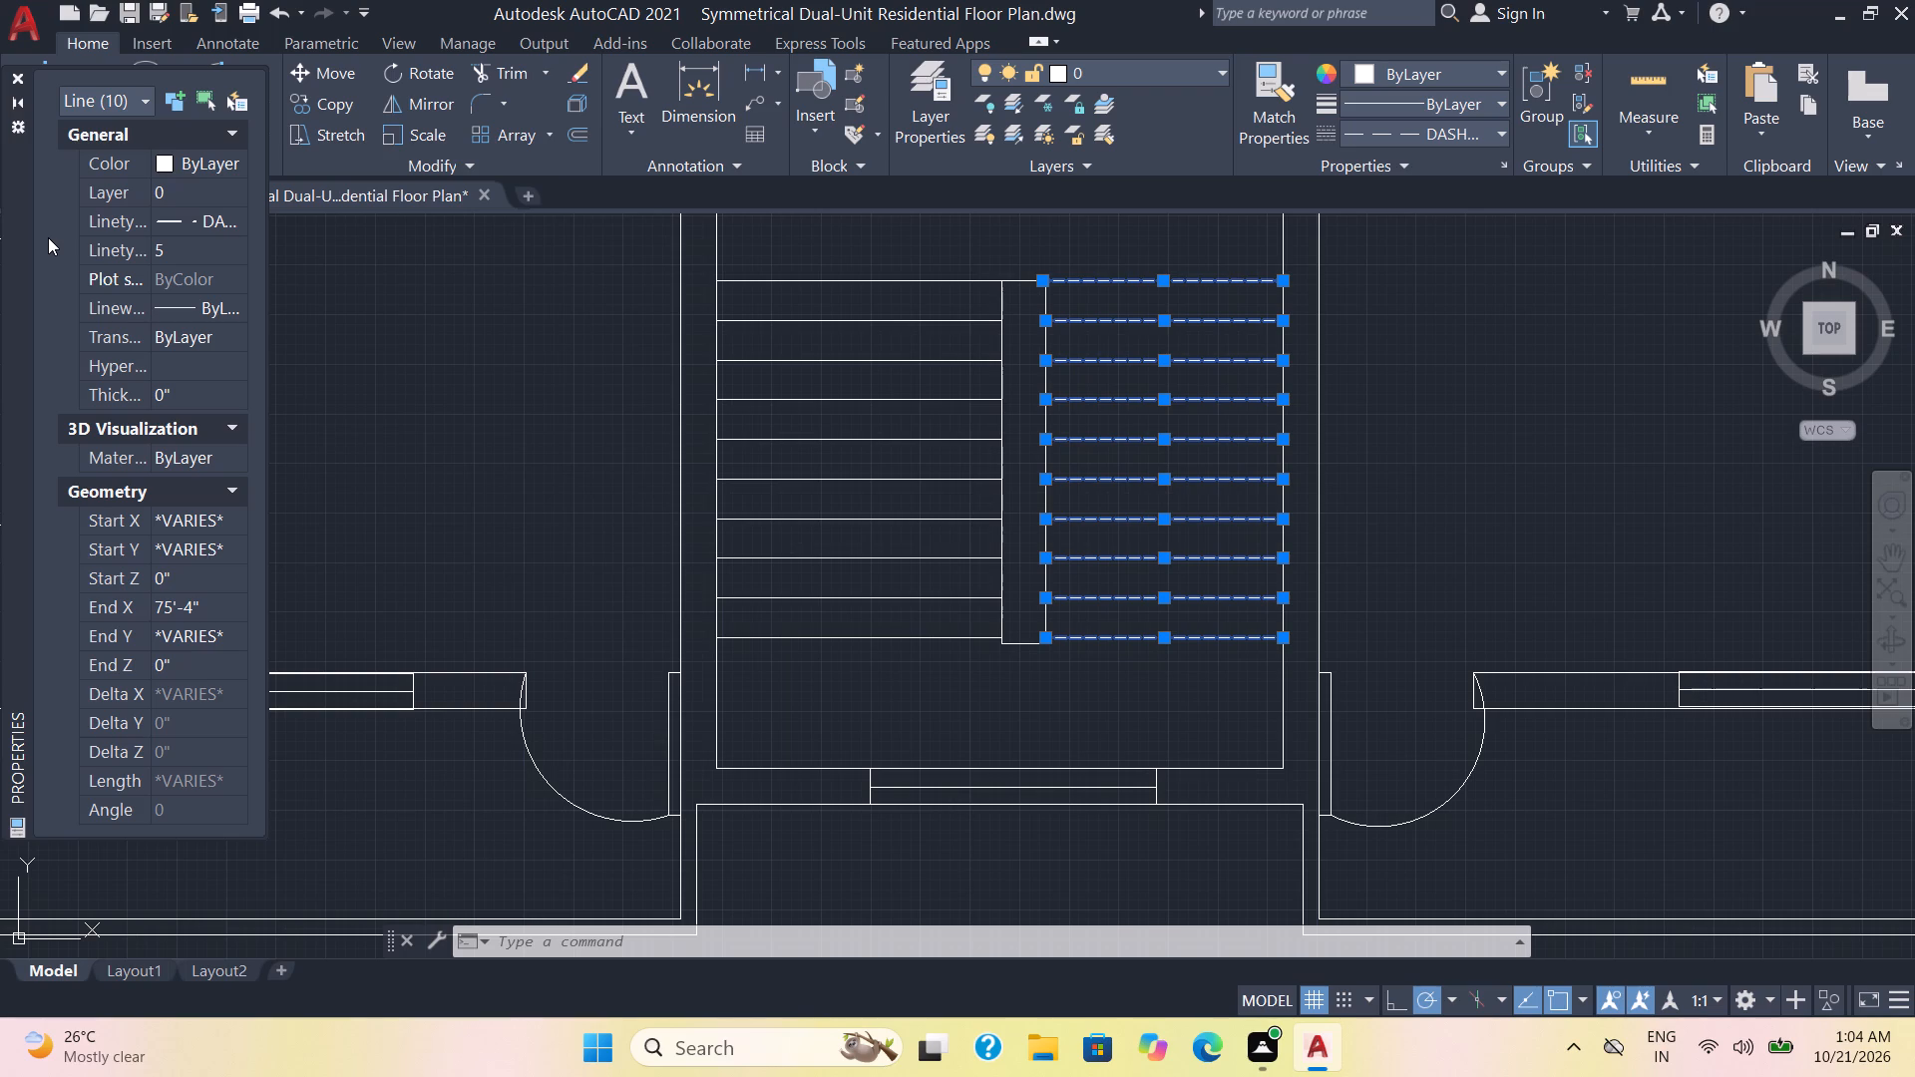
left_click(12, 81)
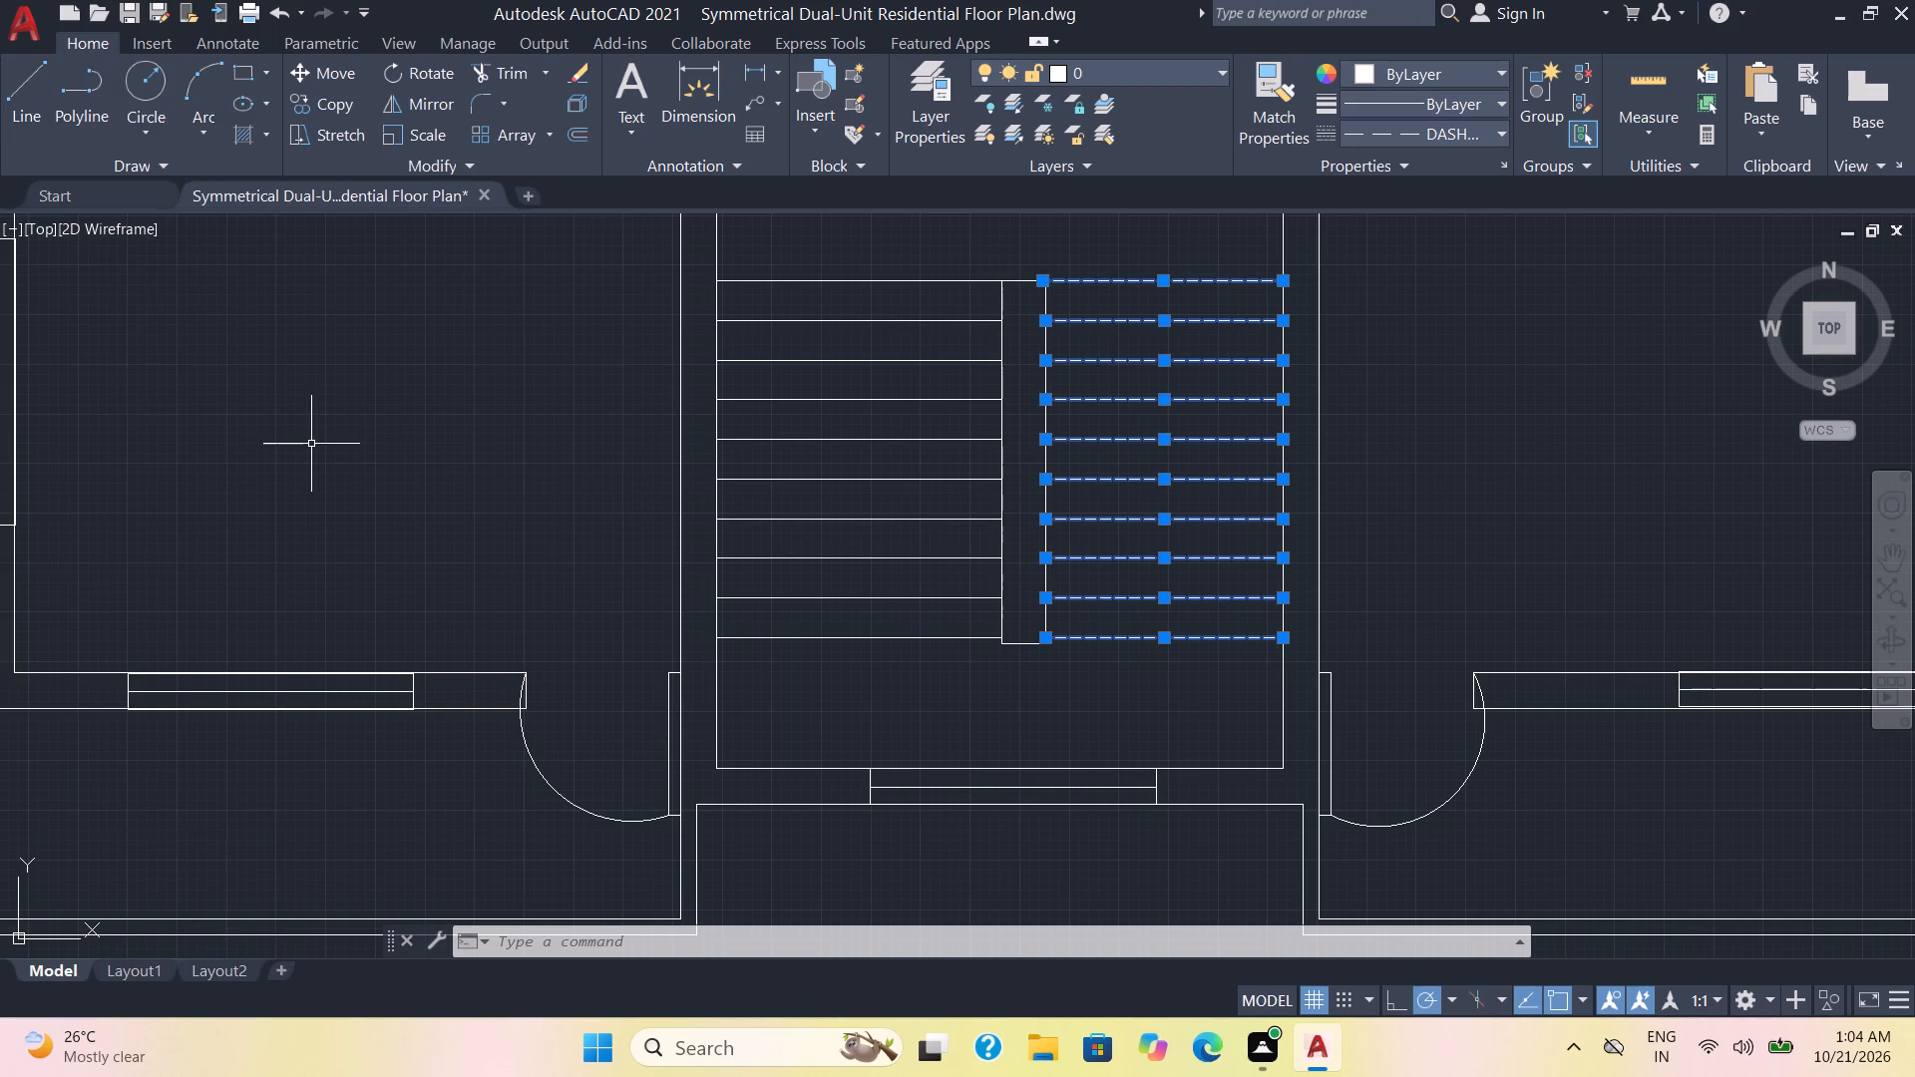
key("Escape")
Assign the DASHED linetype to the twelve single-door swing arcs across both units, leaving out the double entrance doors.
scroll(527, 529, "down", 2)
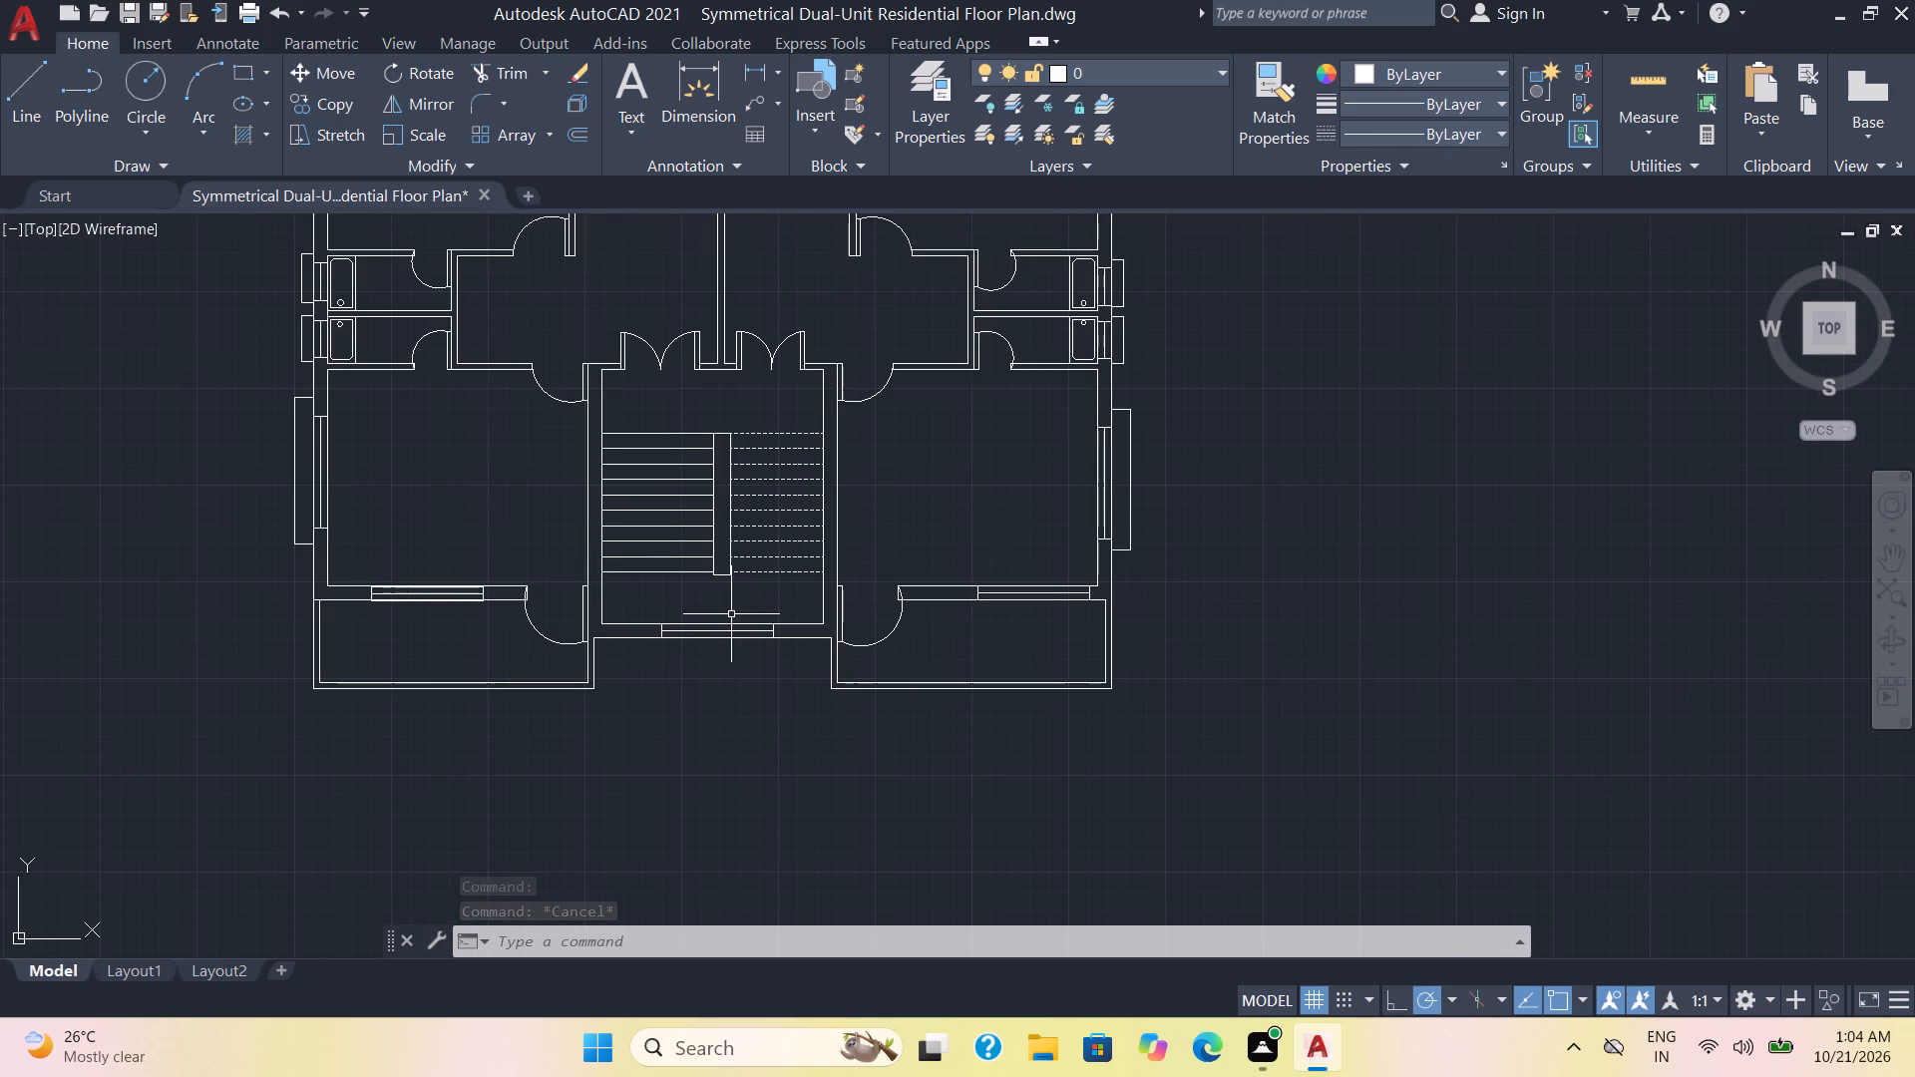
middle_click_drag(731, 613, 958, 674)
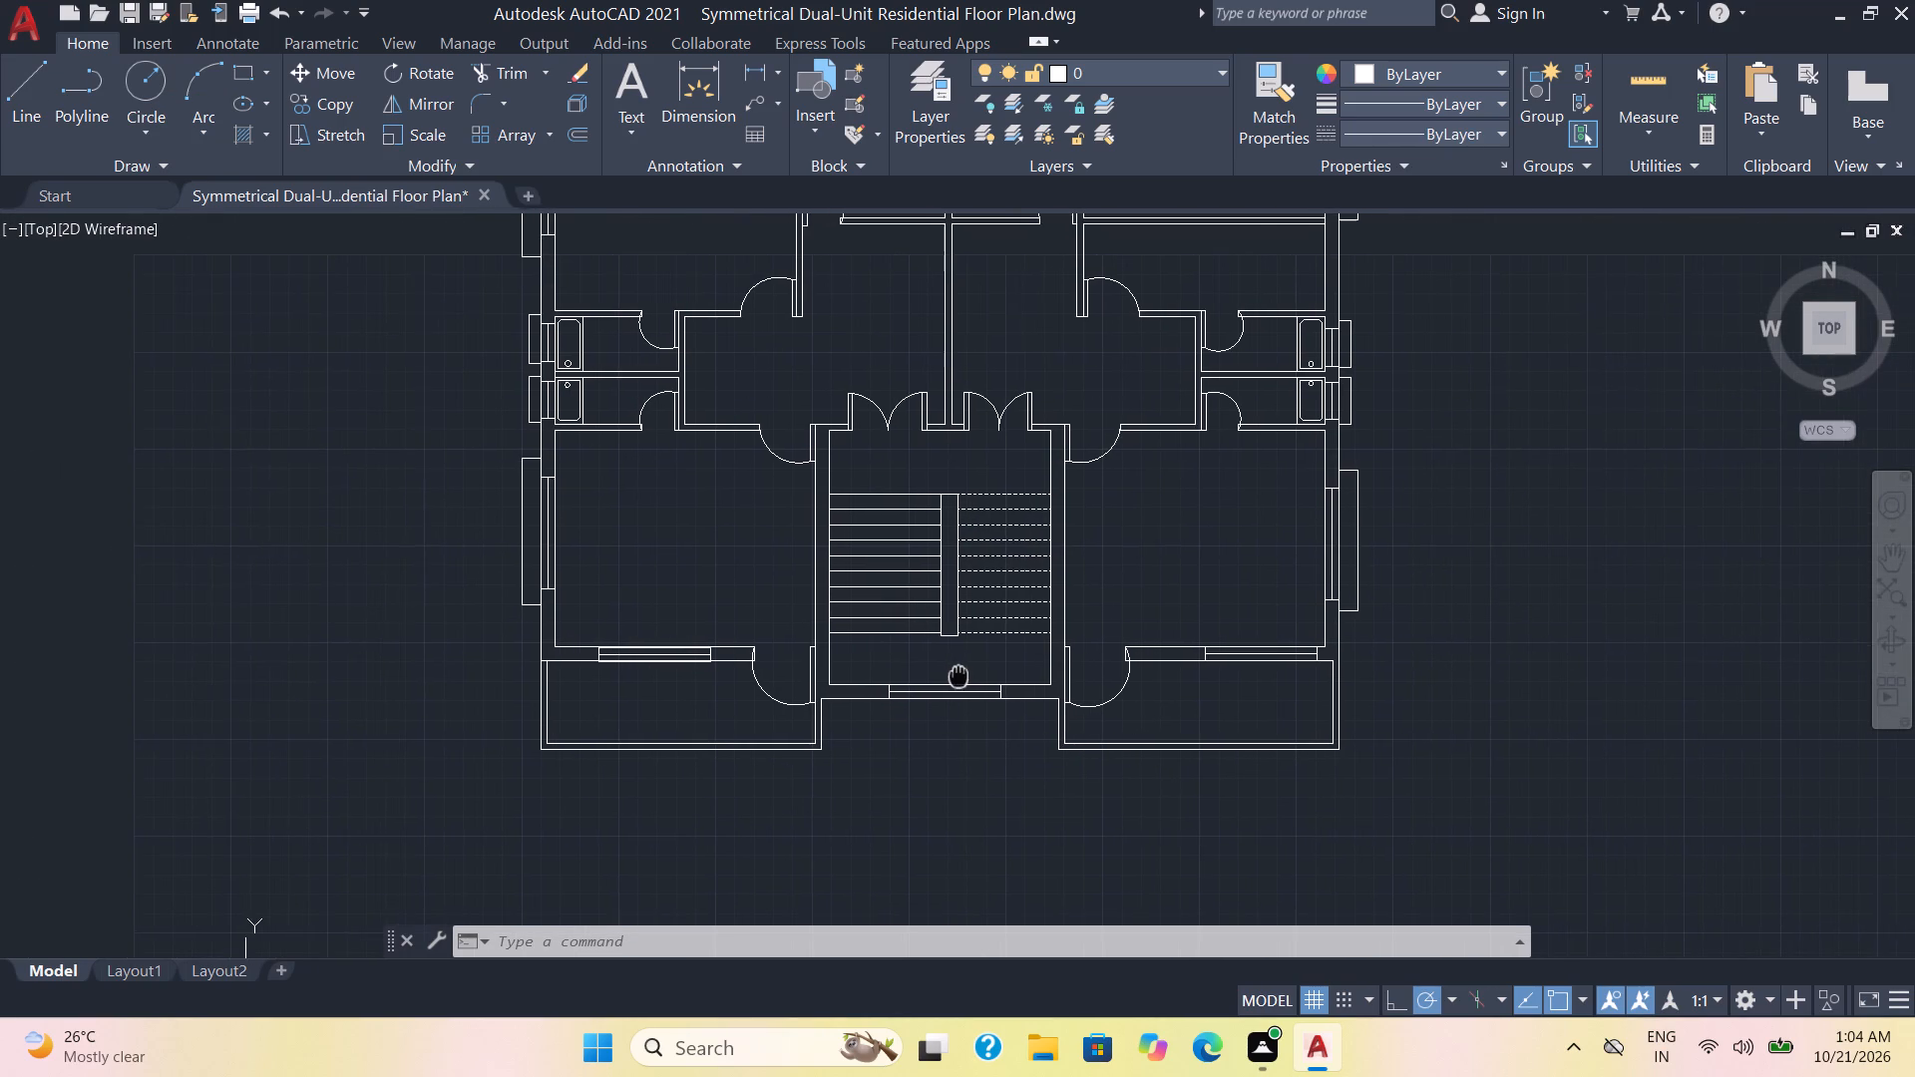
middle_click_drag(958, 674, 960, 673)
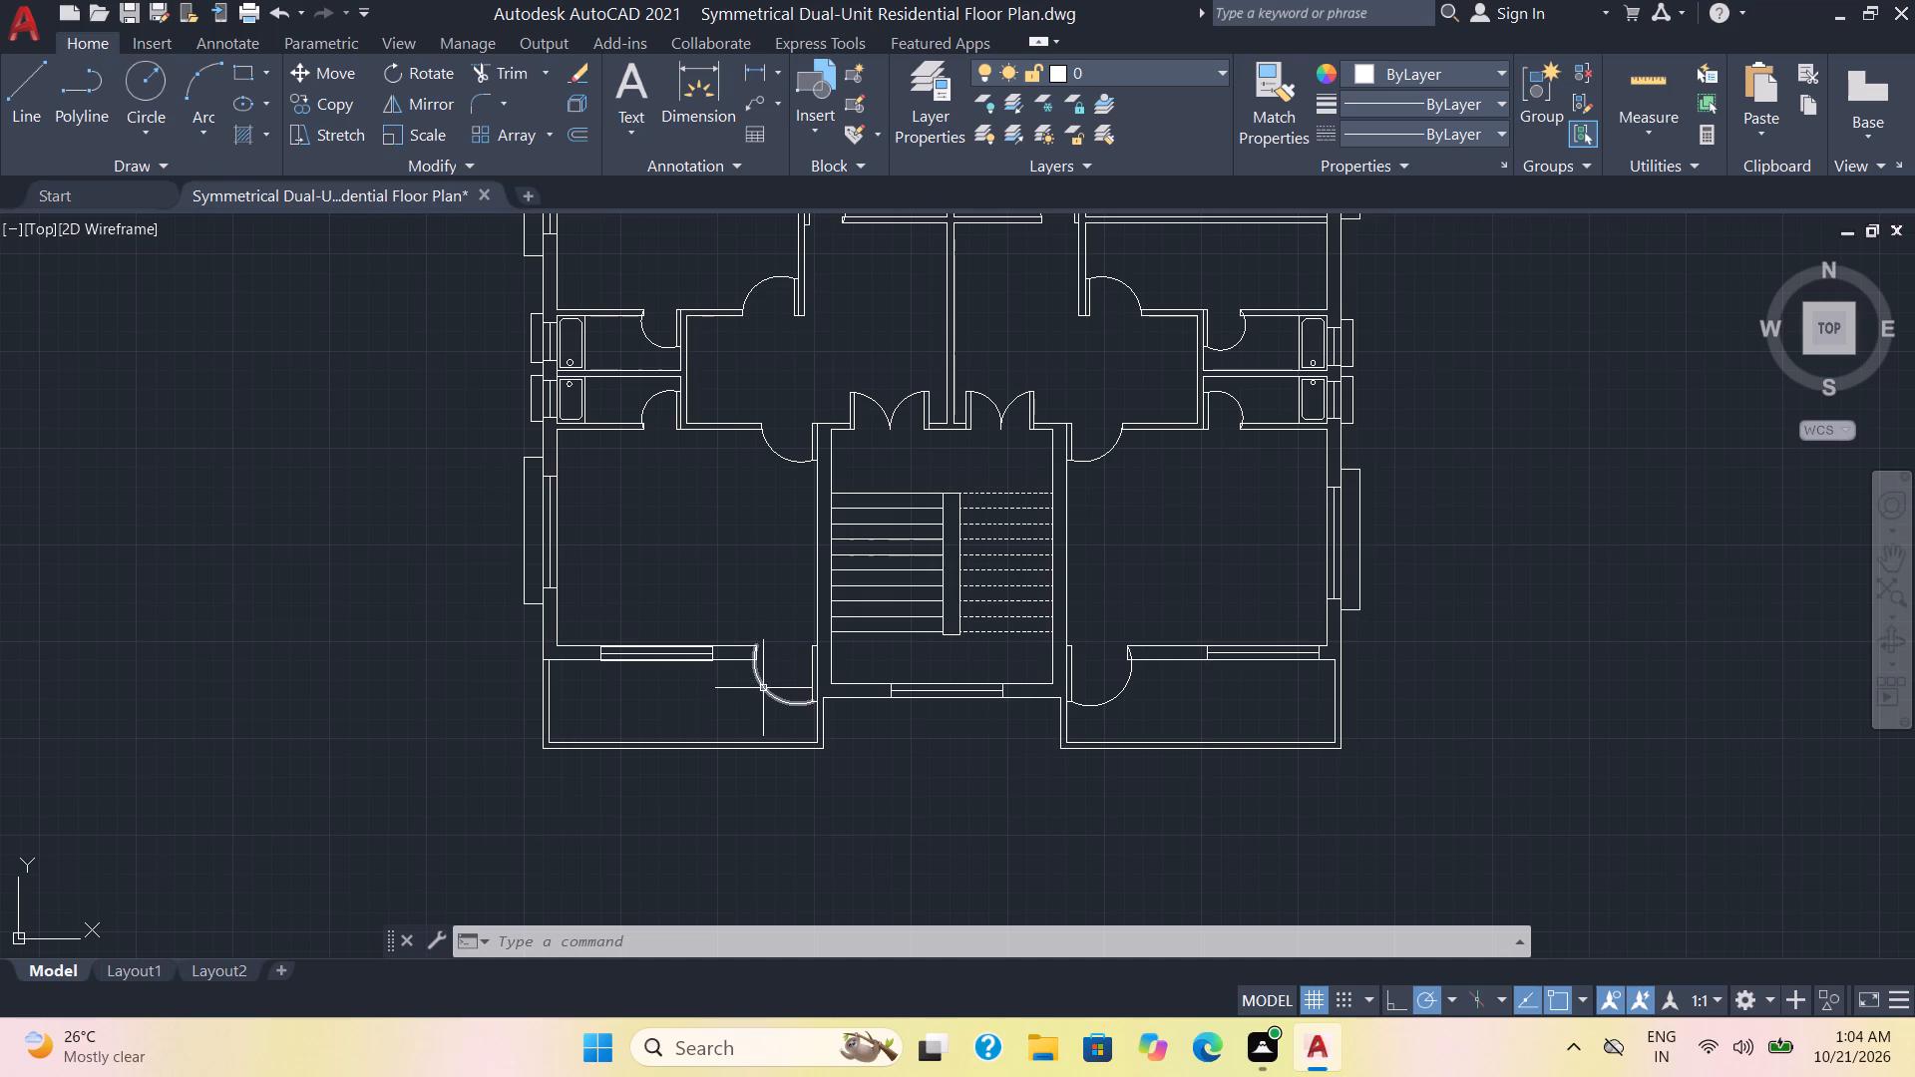
left_click(763, 690)
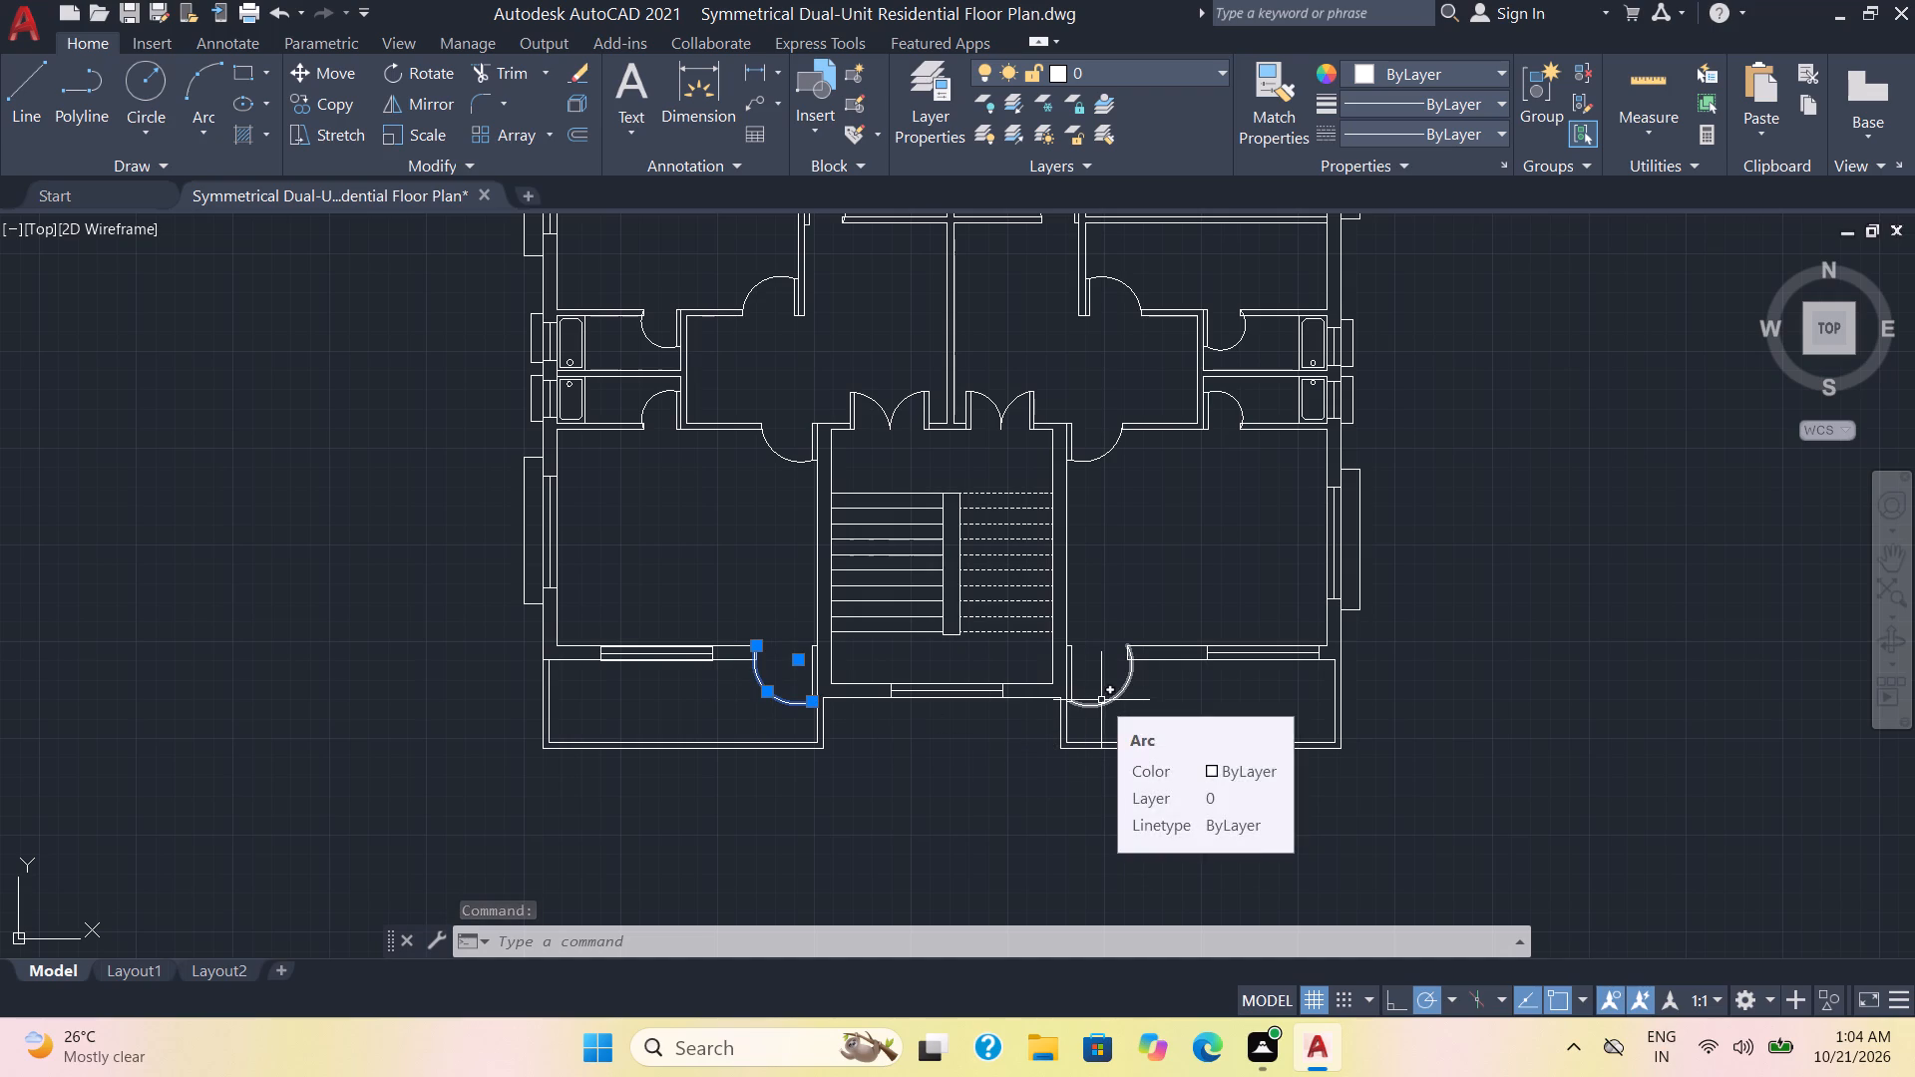
left_click(1101, 700)
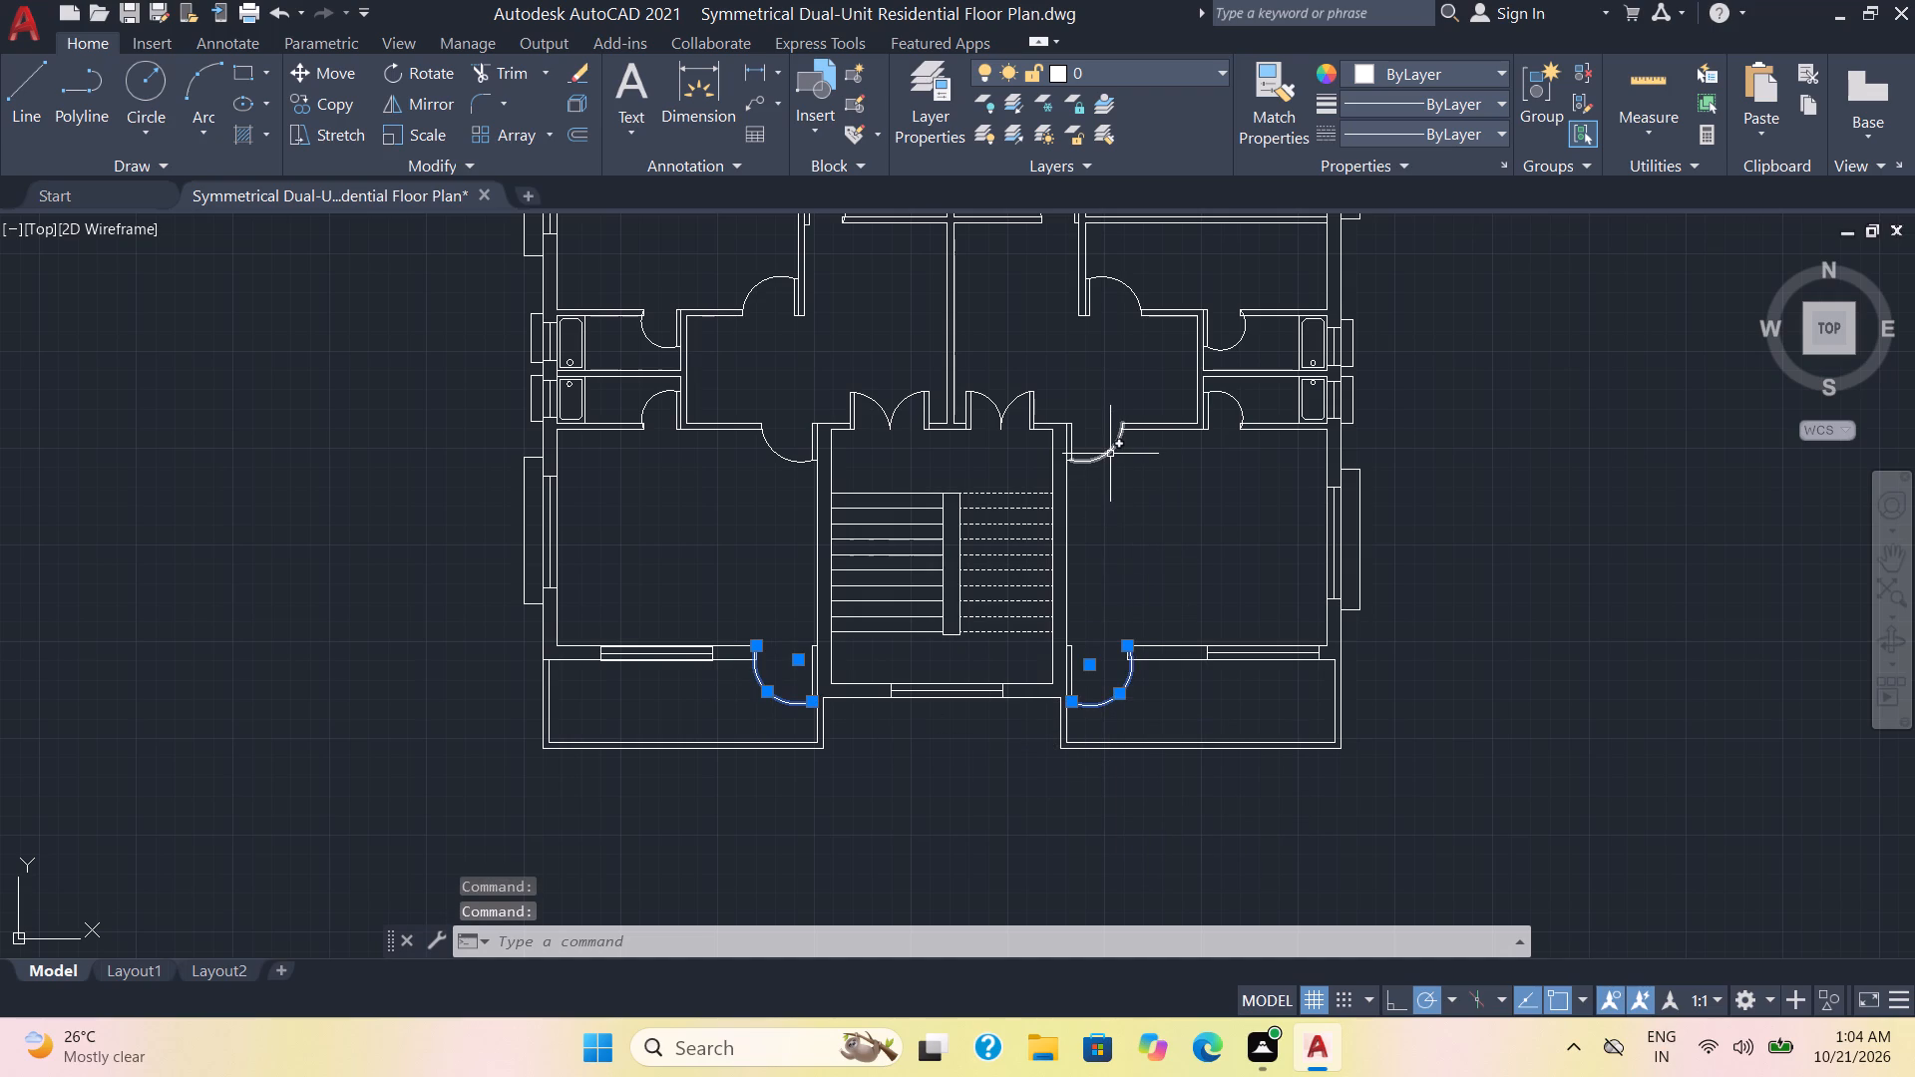
left_click(1109, 454)
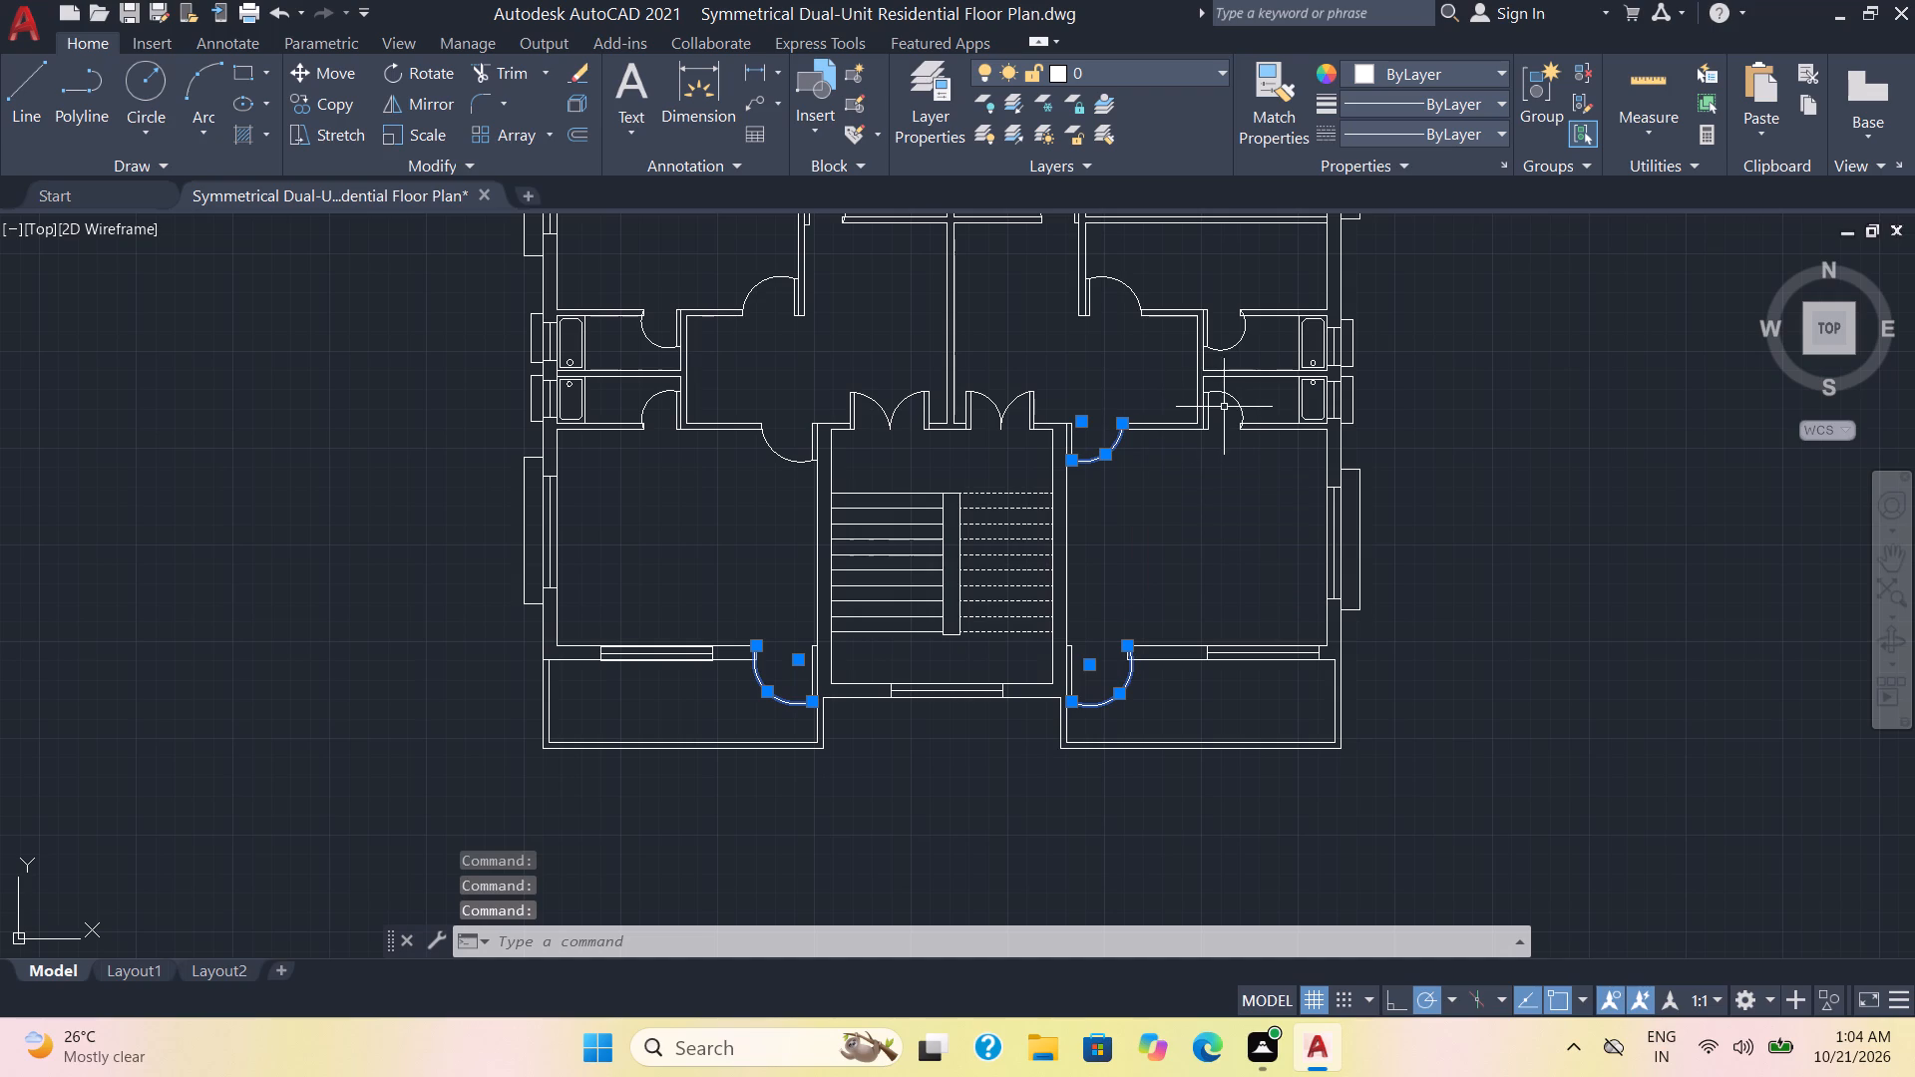
left_click(1237, 405)
left_click(1241, 339)
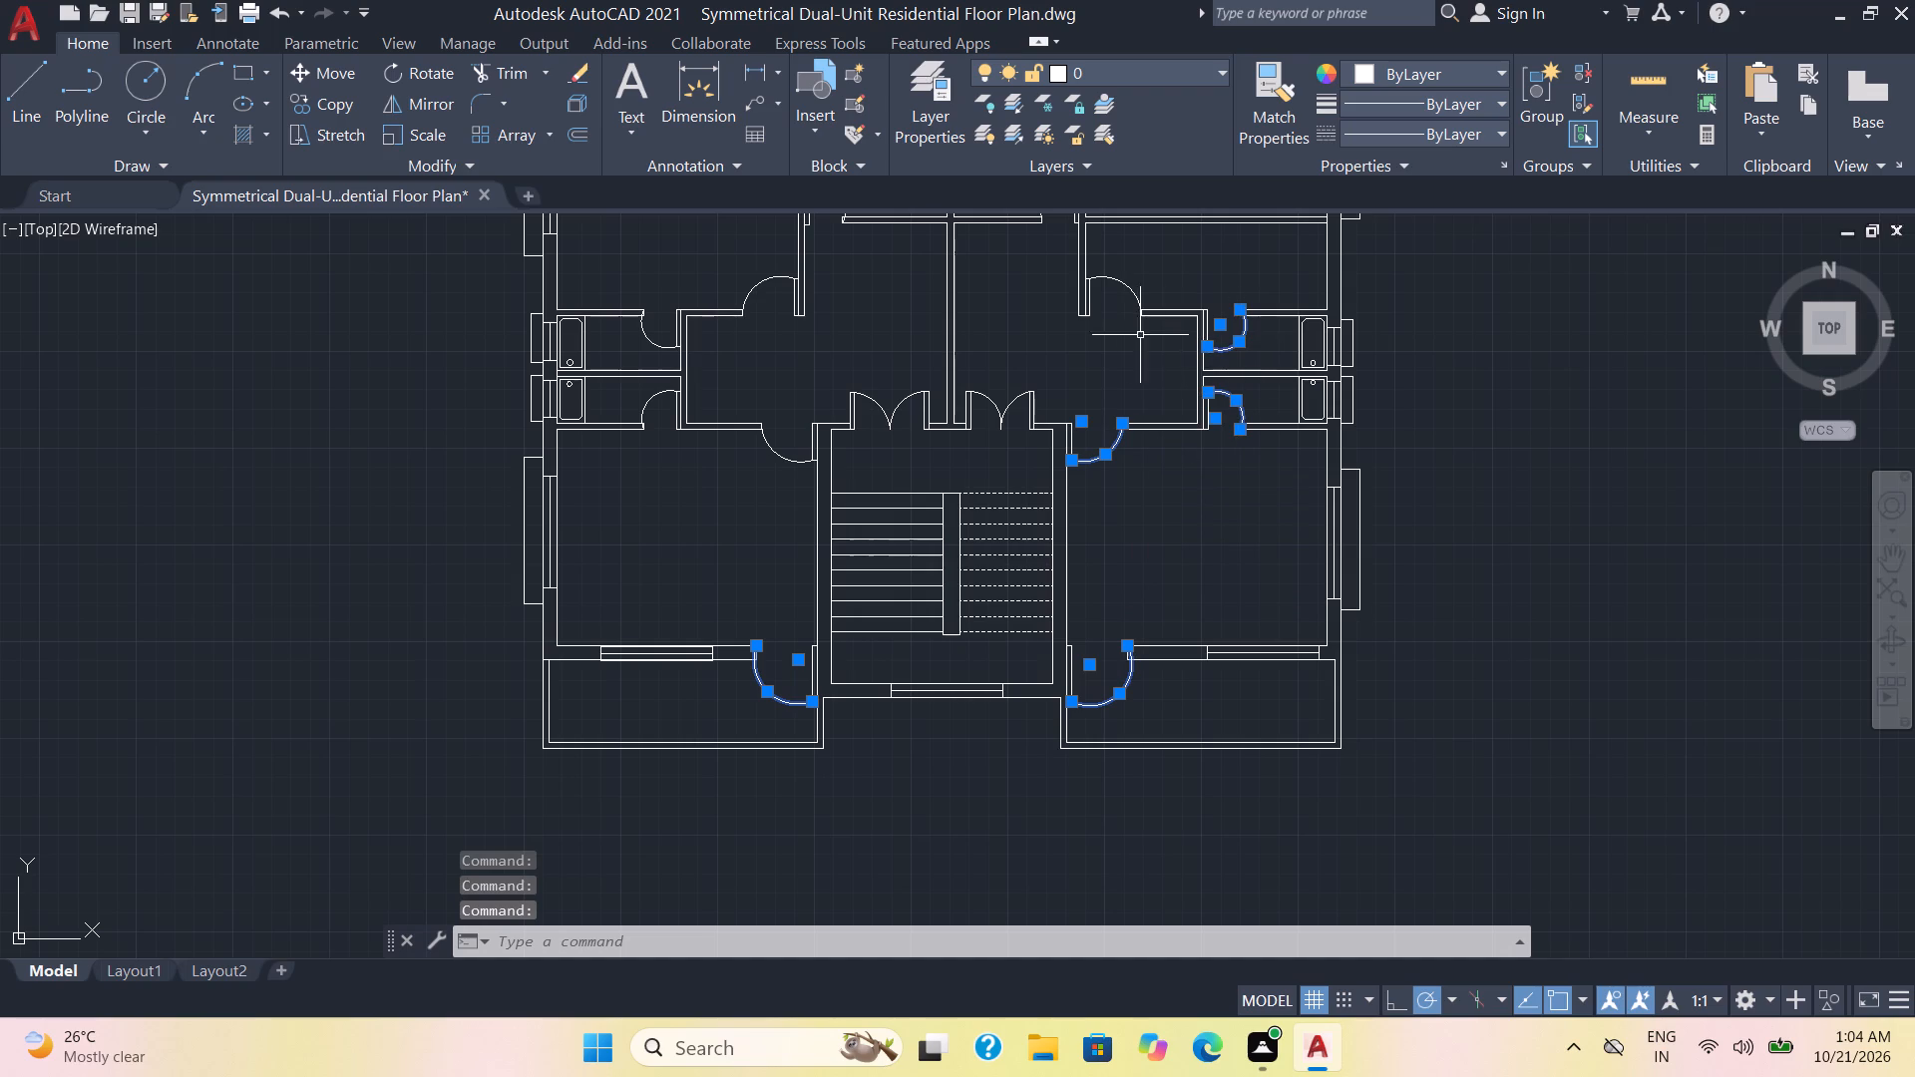
left_click(1128, 290)
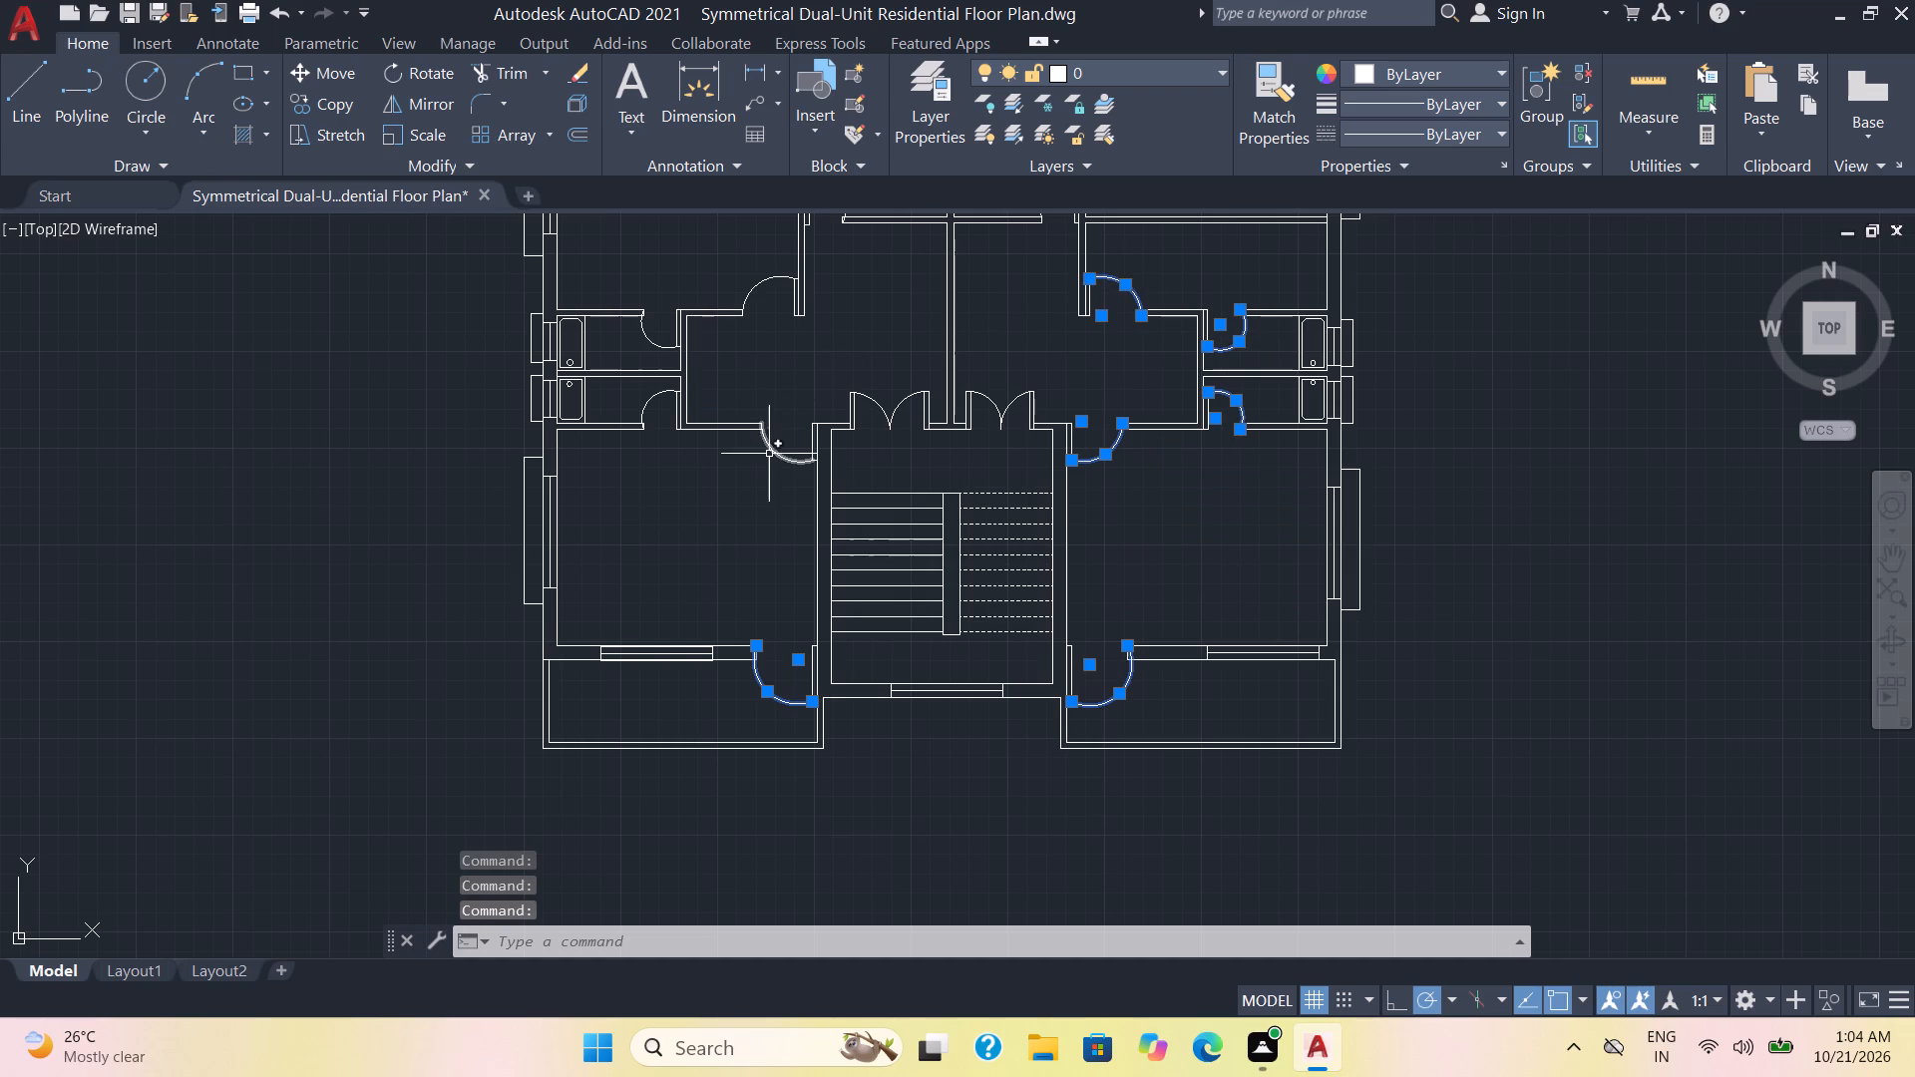
left_click(770, 448)
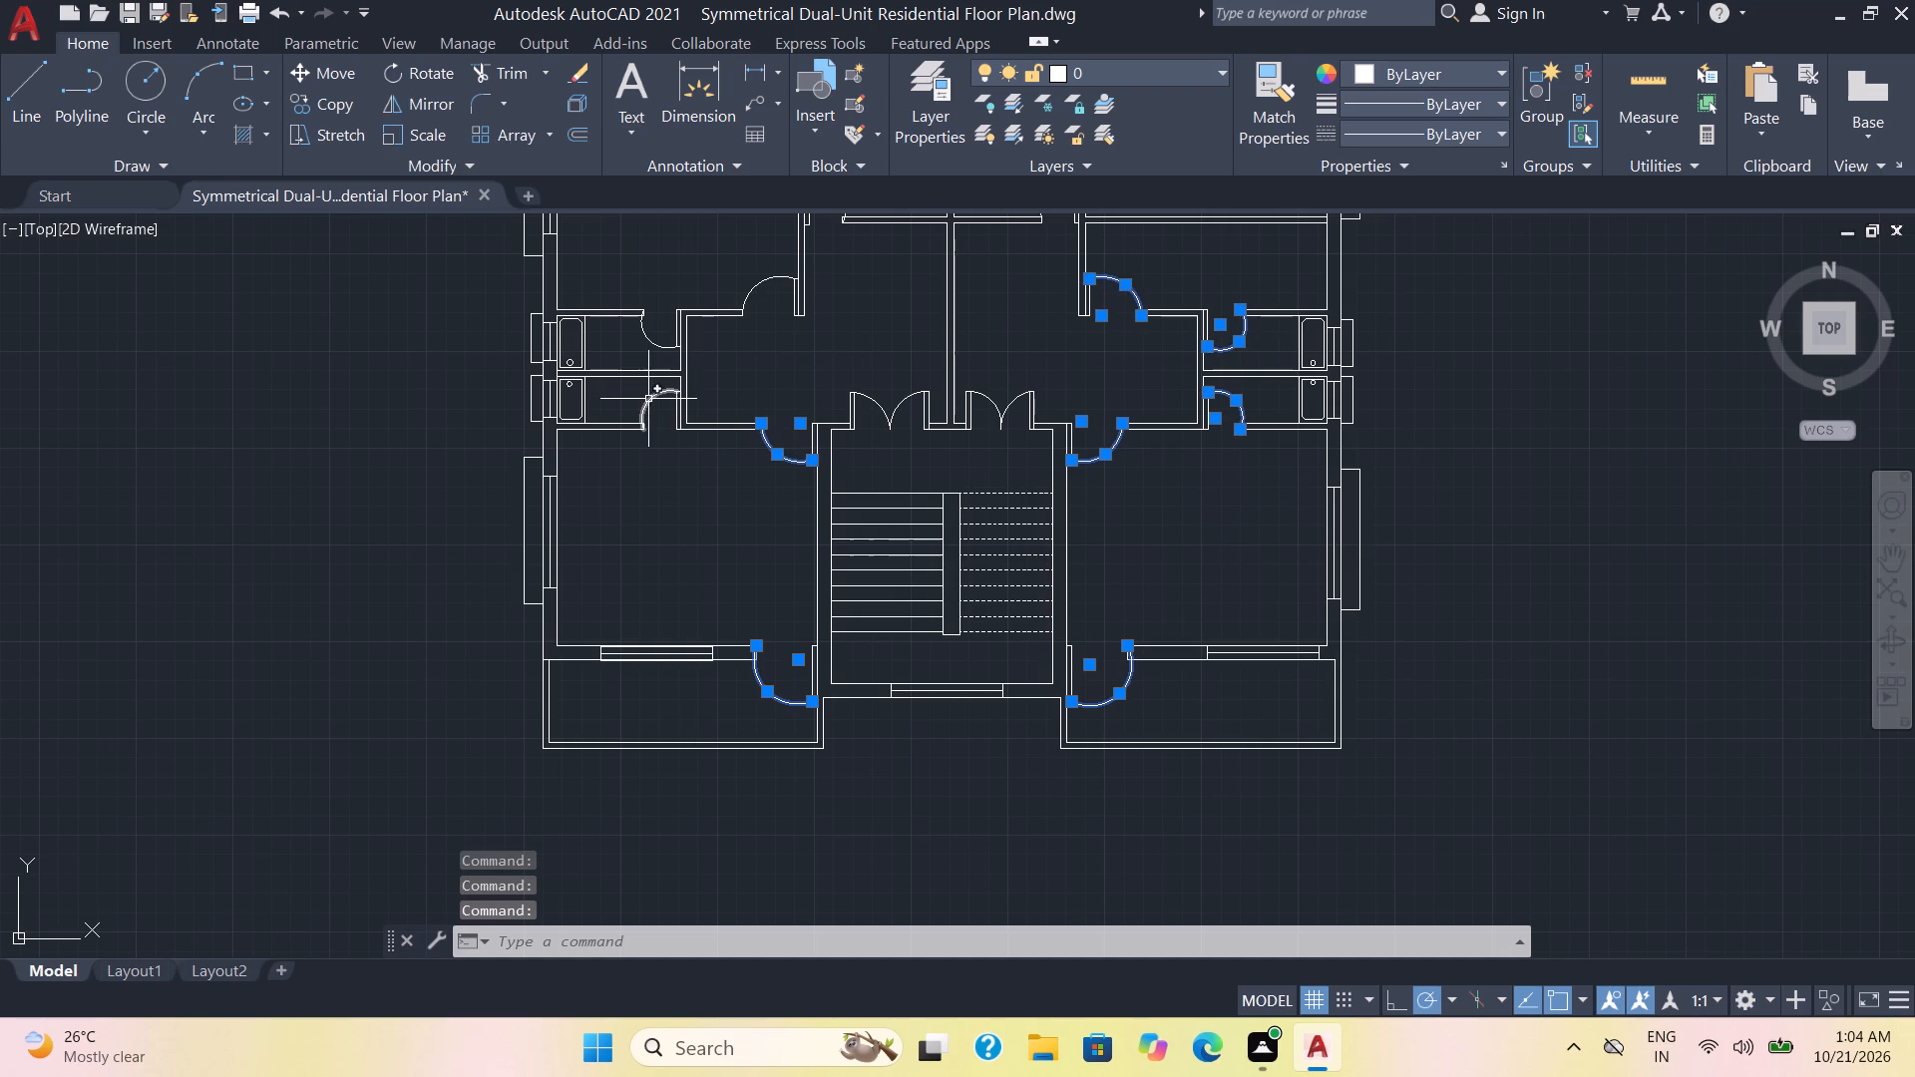
left_click(649, 399)
left_click(650, 342)
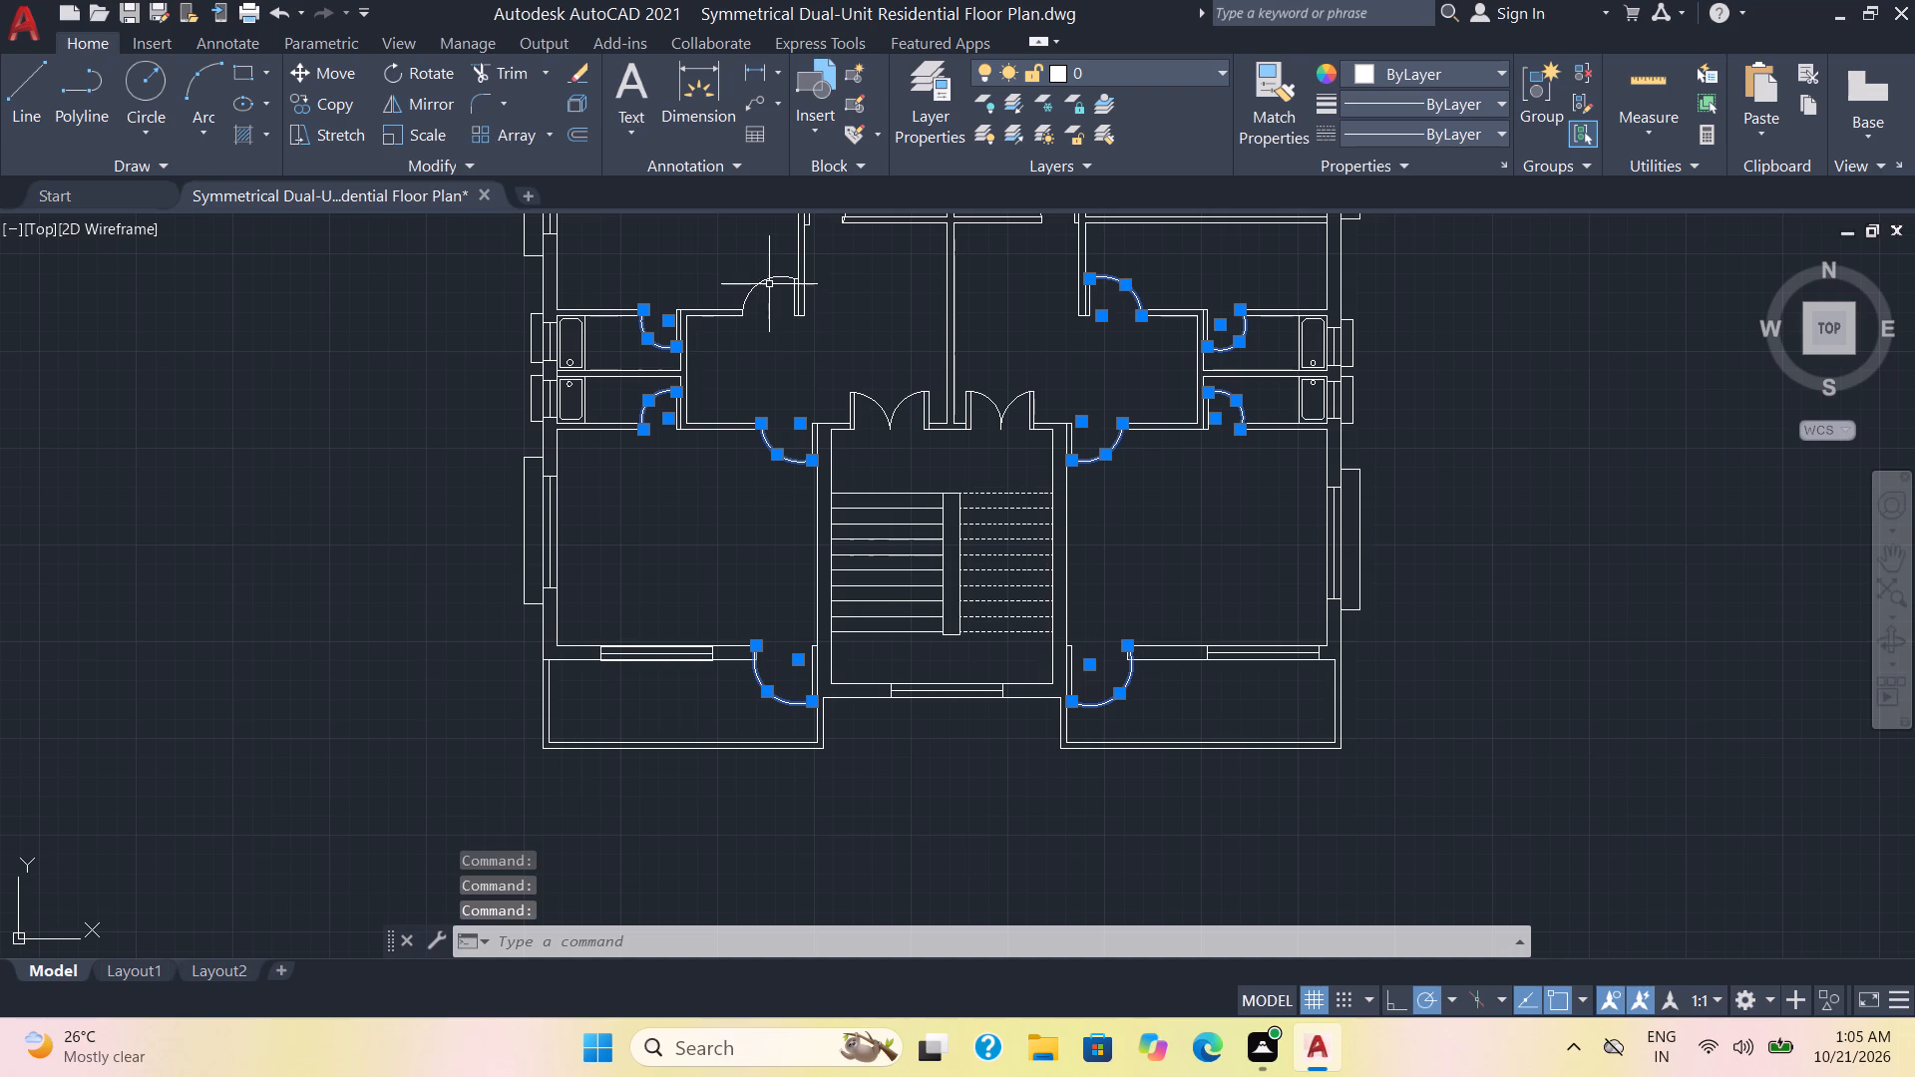
left_click(771, 278)
scroll(835, 286, "down", 1)
middle_click_drag(835, 298, 835, 299)
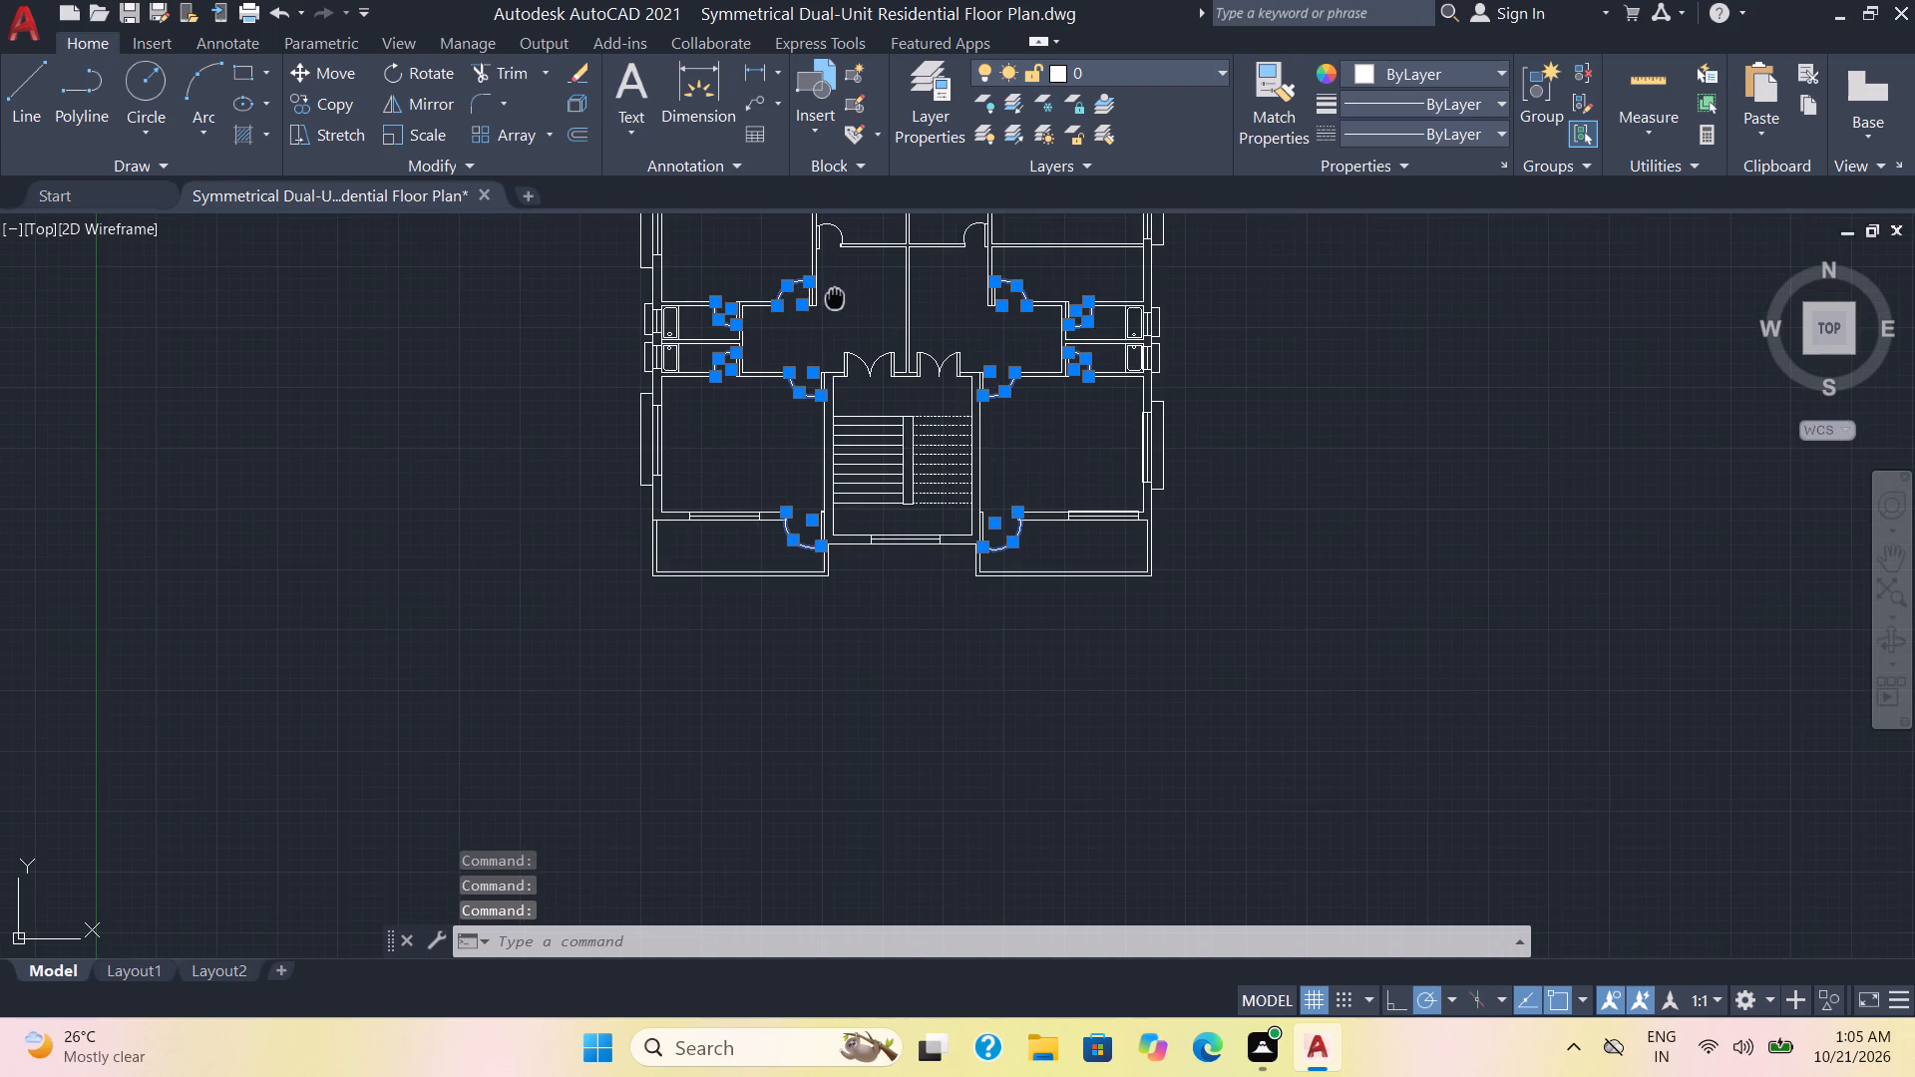
middle_click_drag(835, 299, 752, 625)
left_click(753, 557)
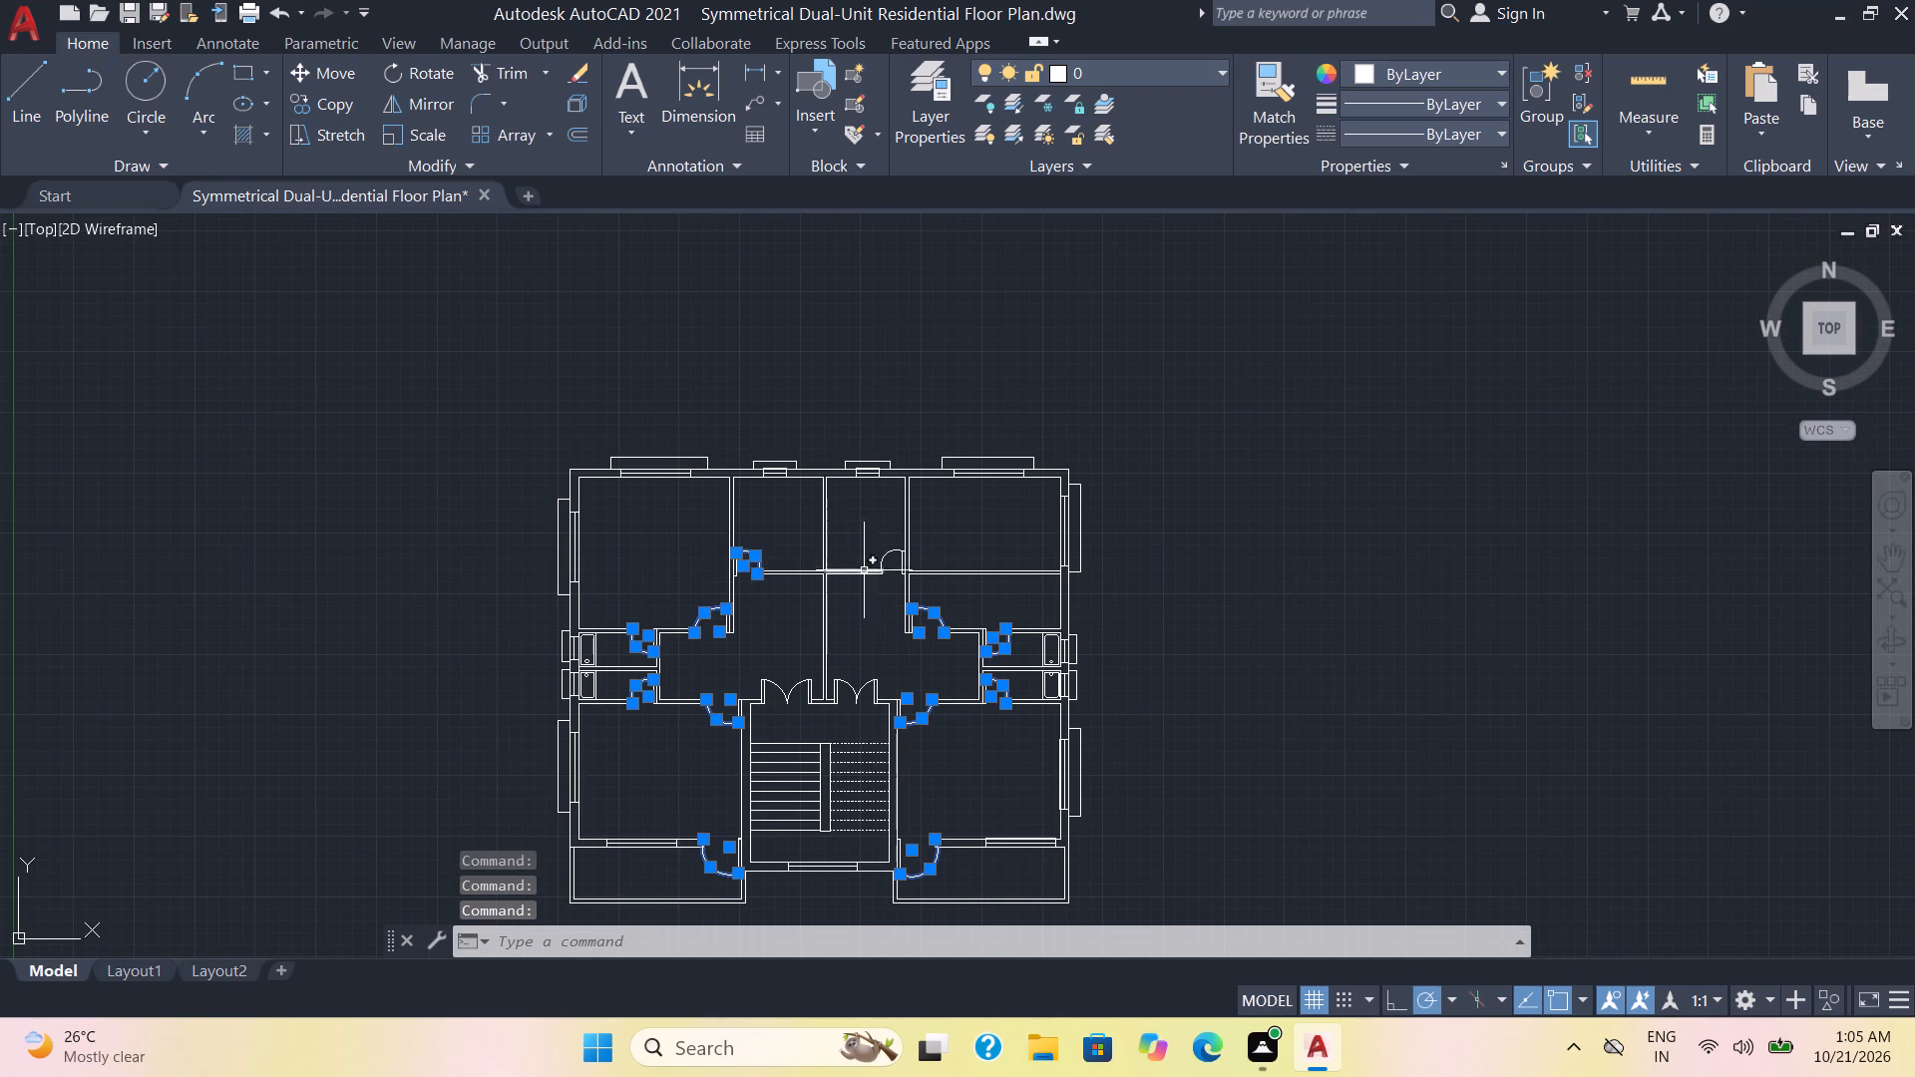
left_click(888, 556)
left_click(1490, 133)
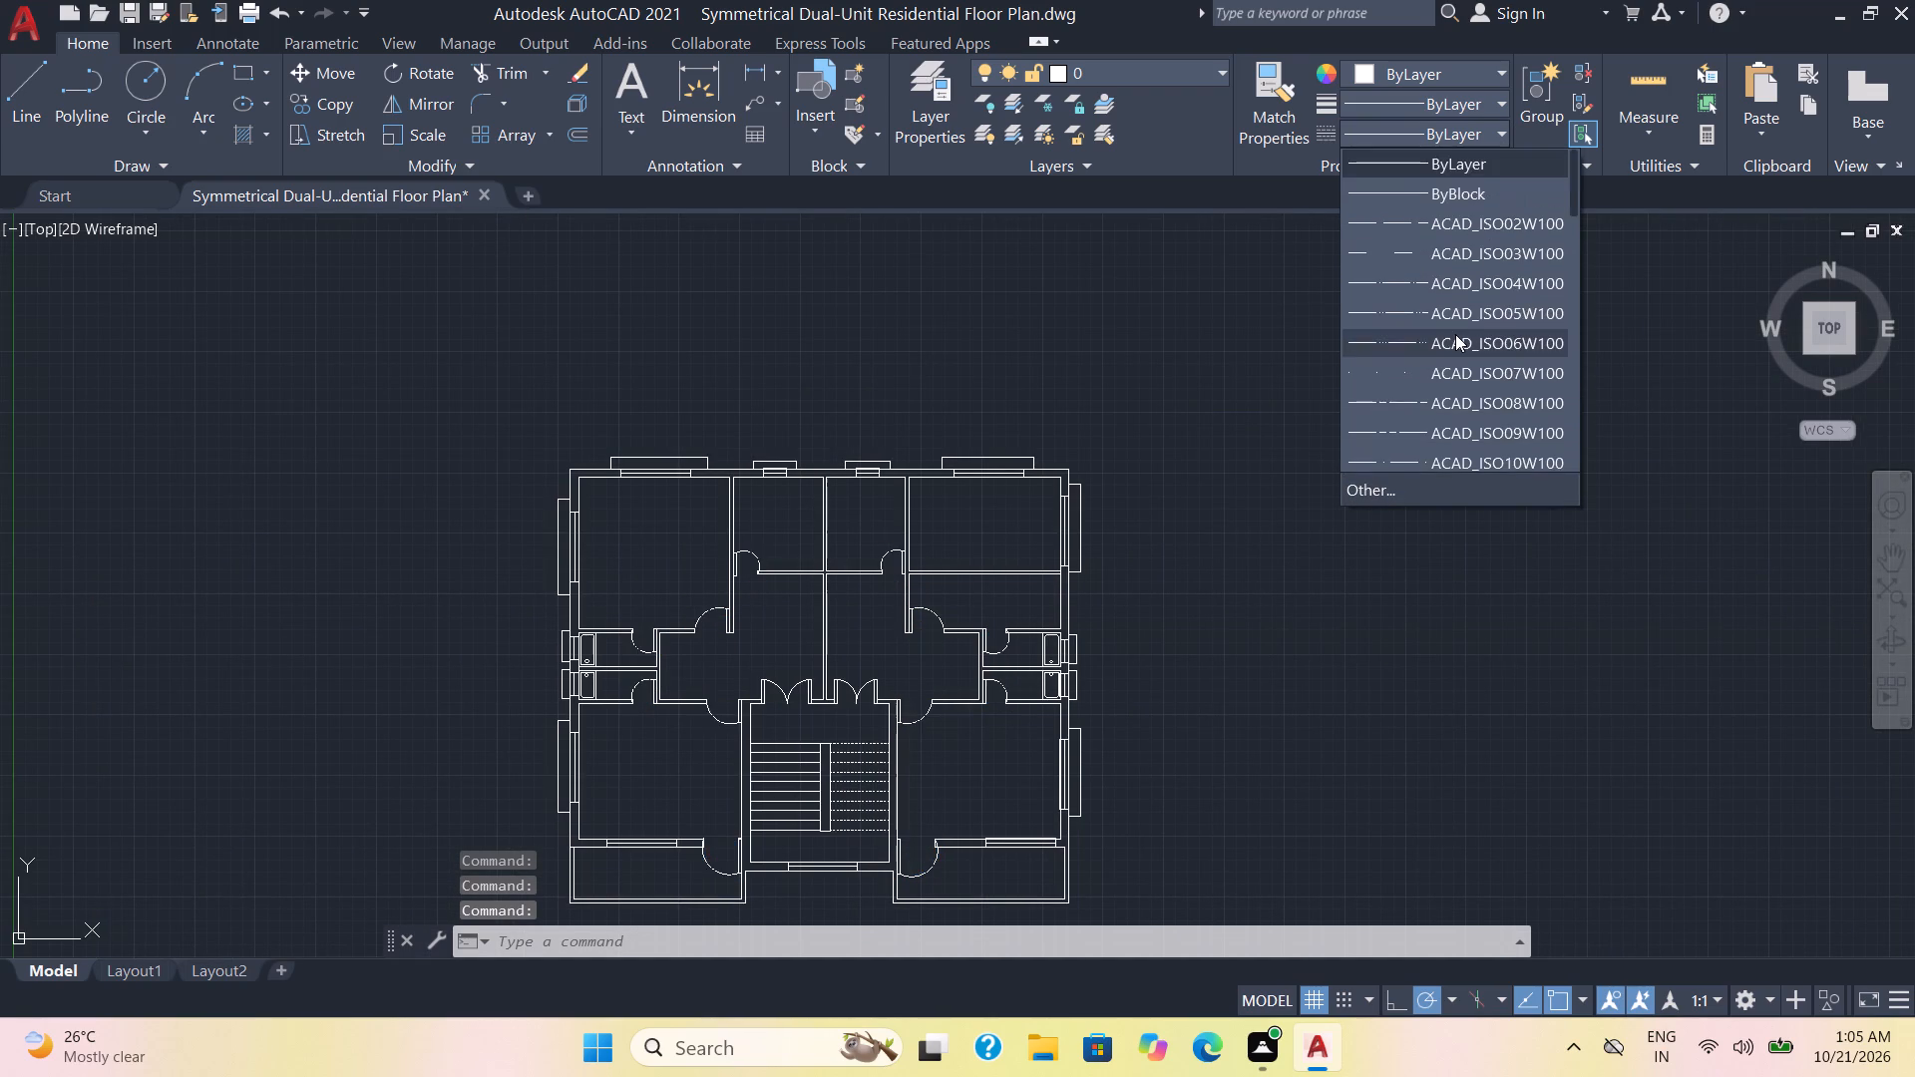
scroll(1455, 334, "down", 6)
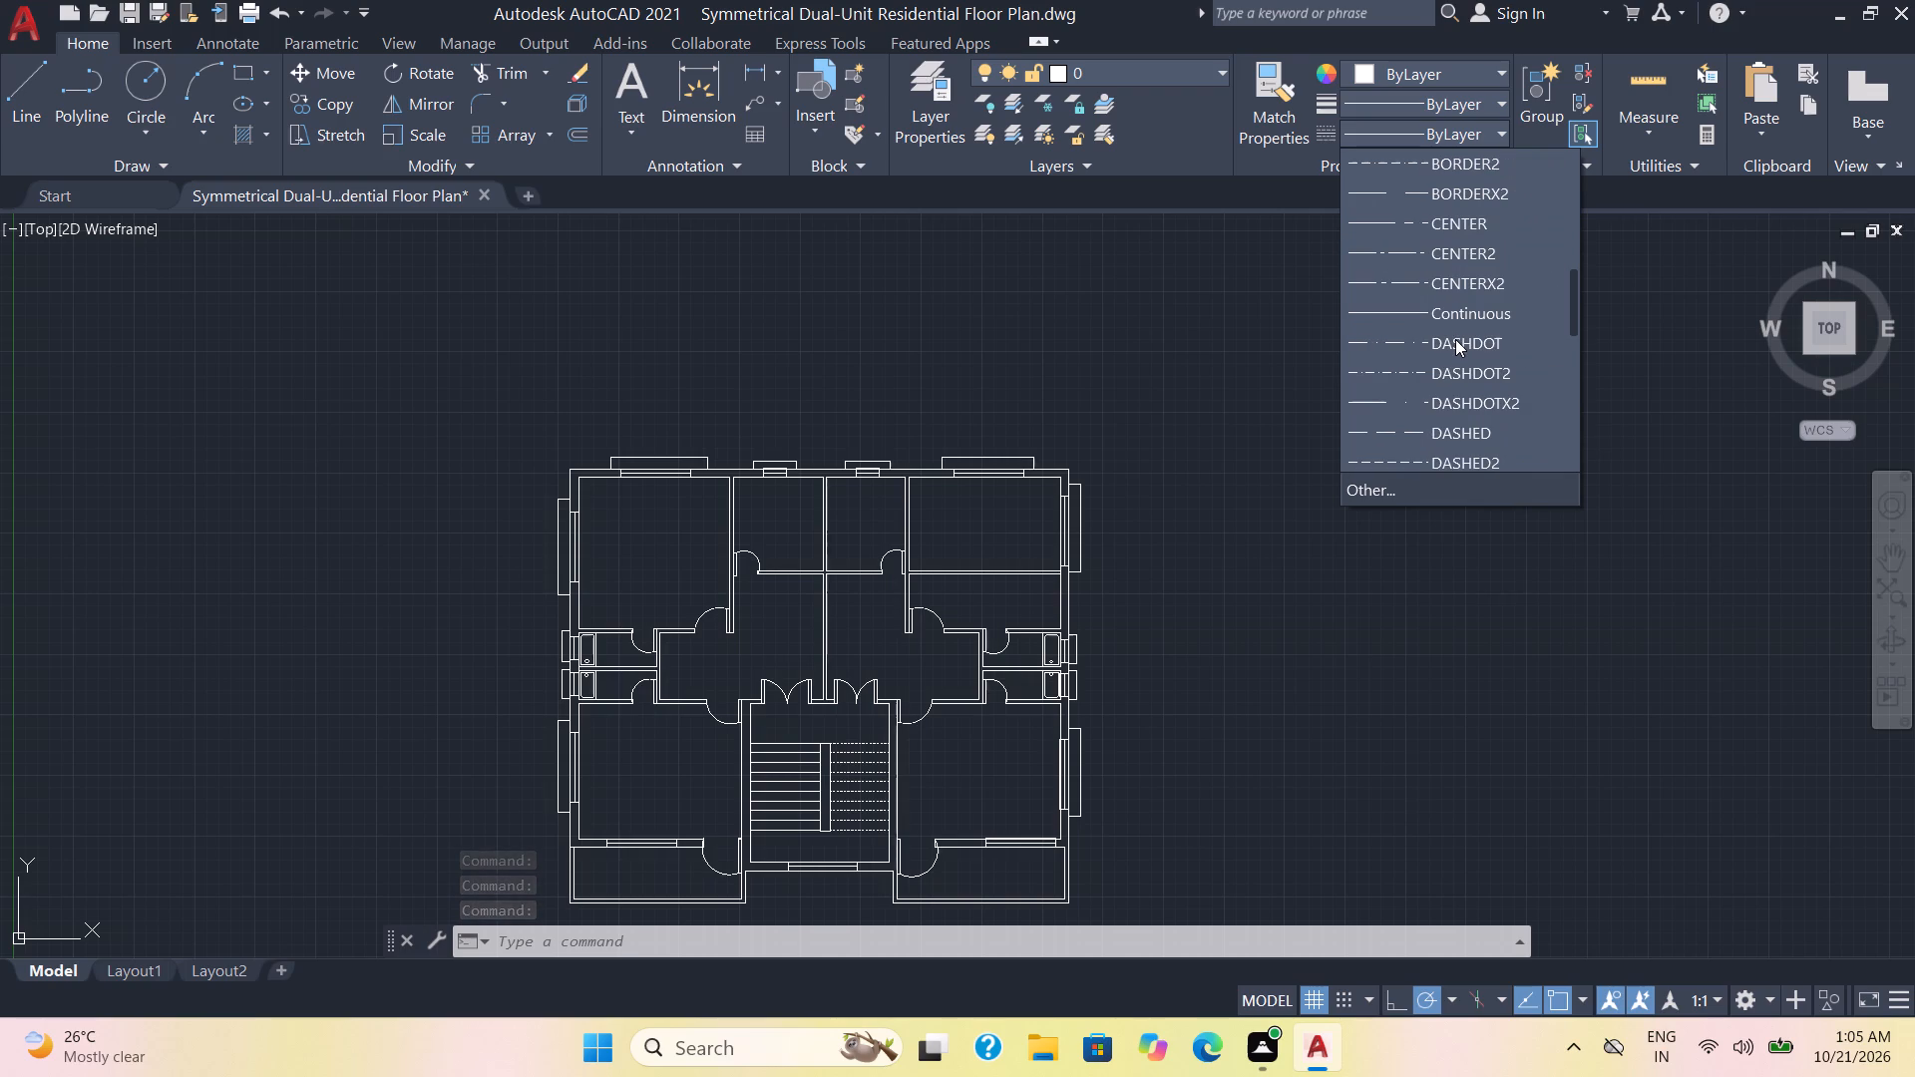
left_click(1442, 428)
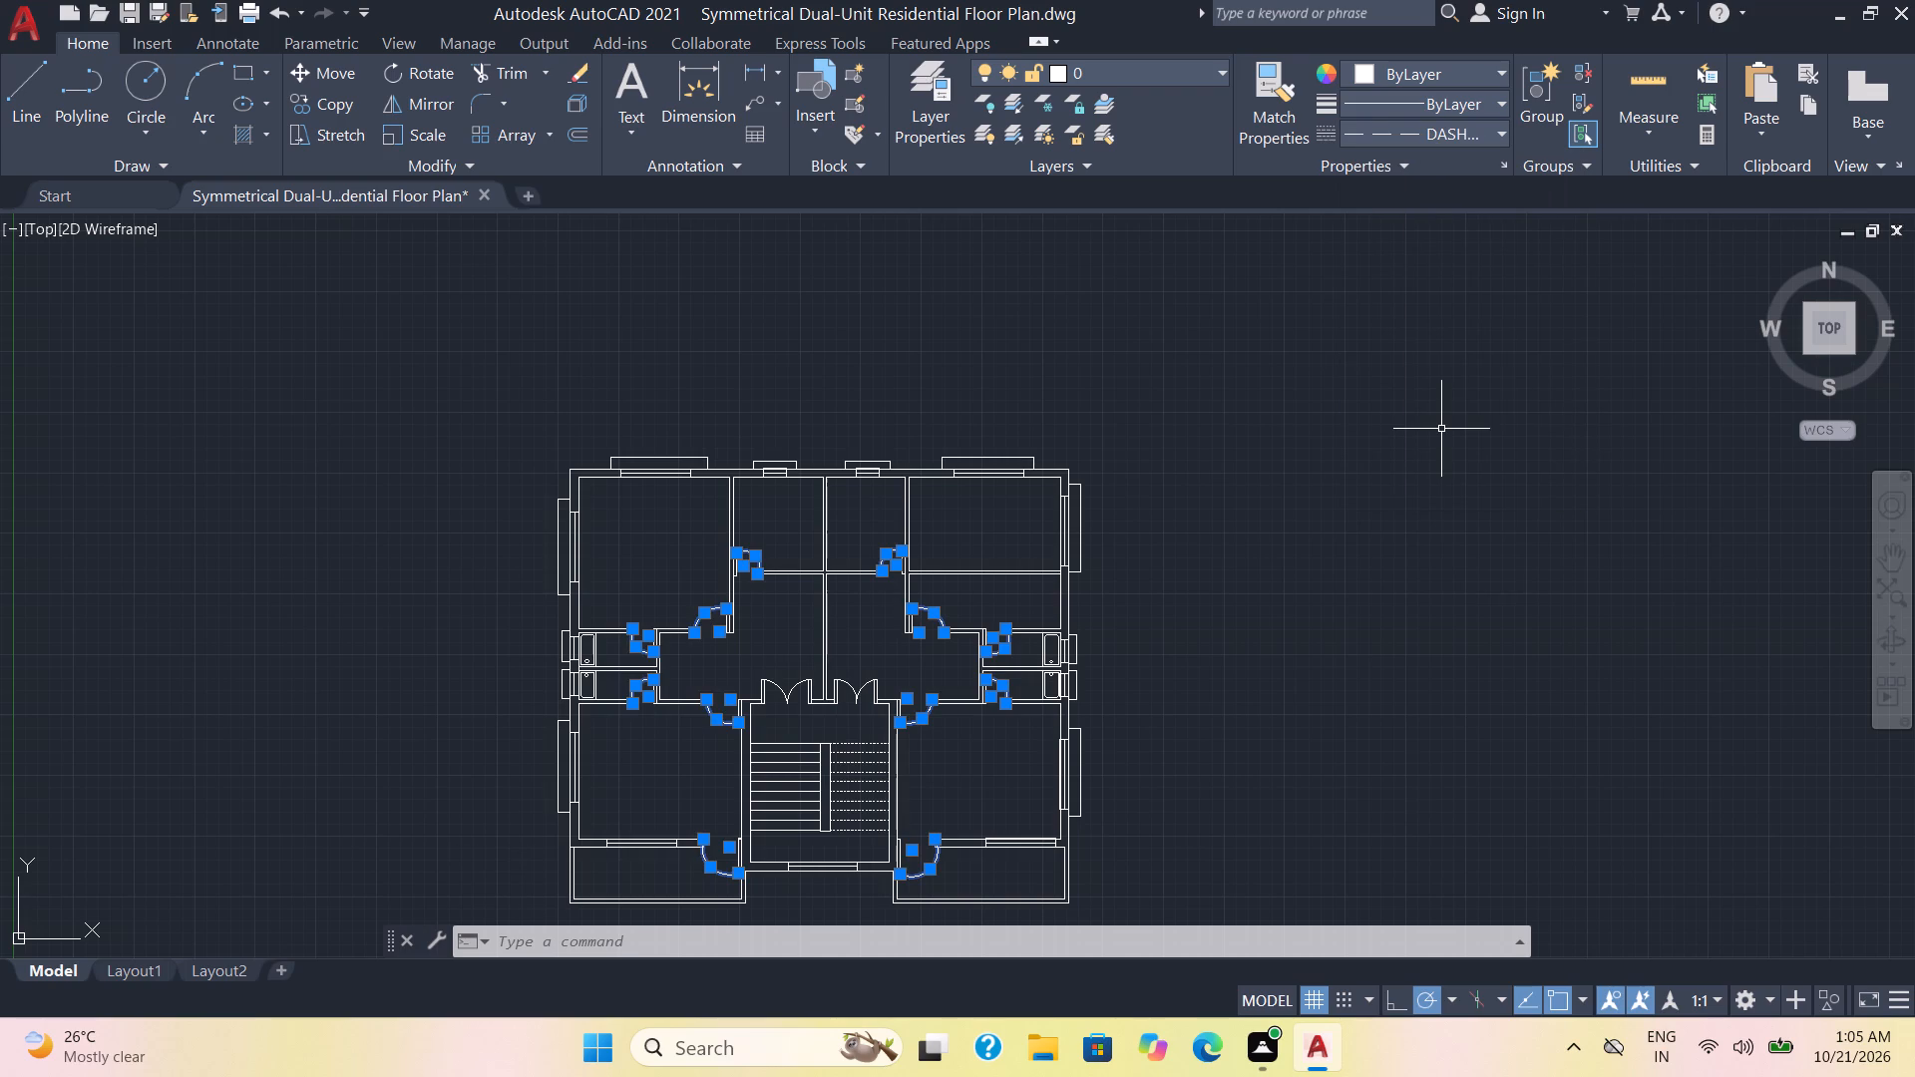
Set the linetype scale of the twelve door swing arcs to 5.
key("ctrl+1")
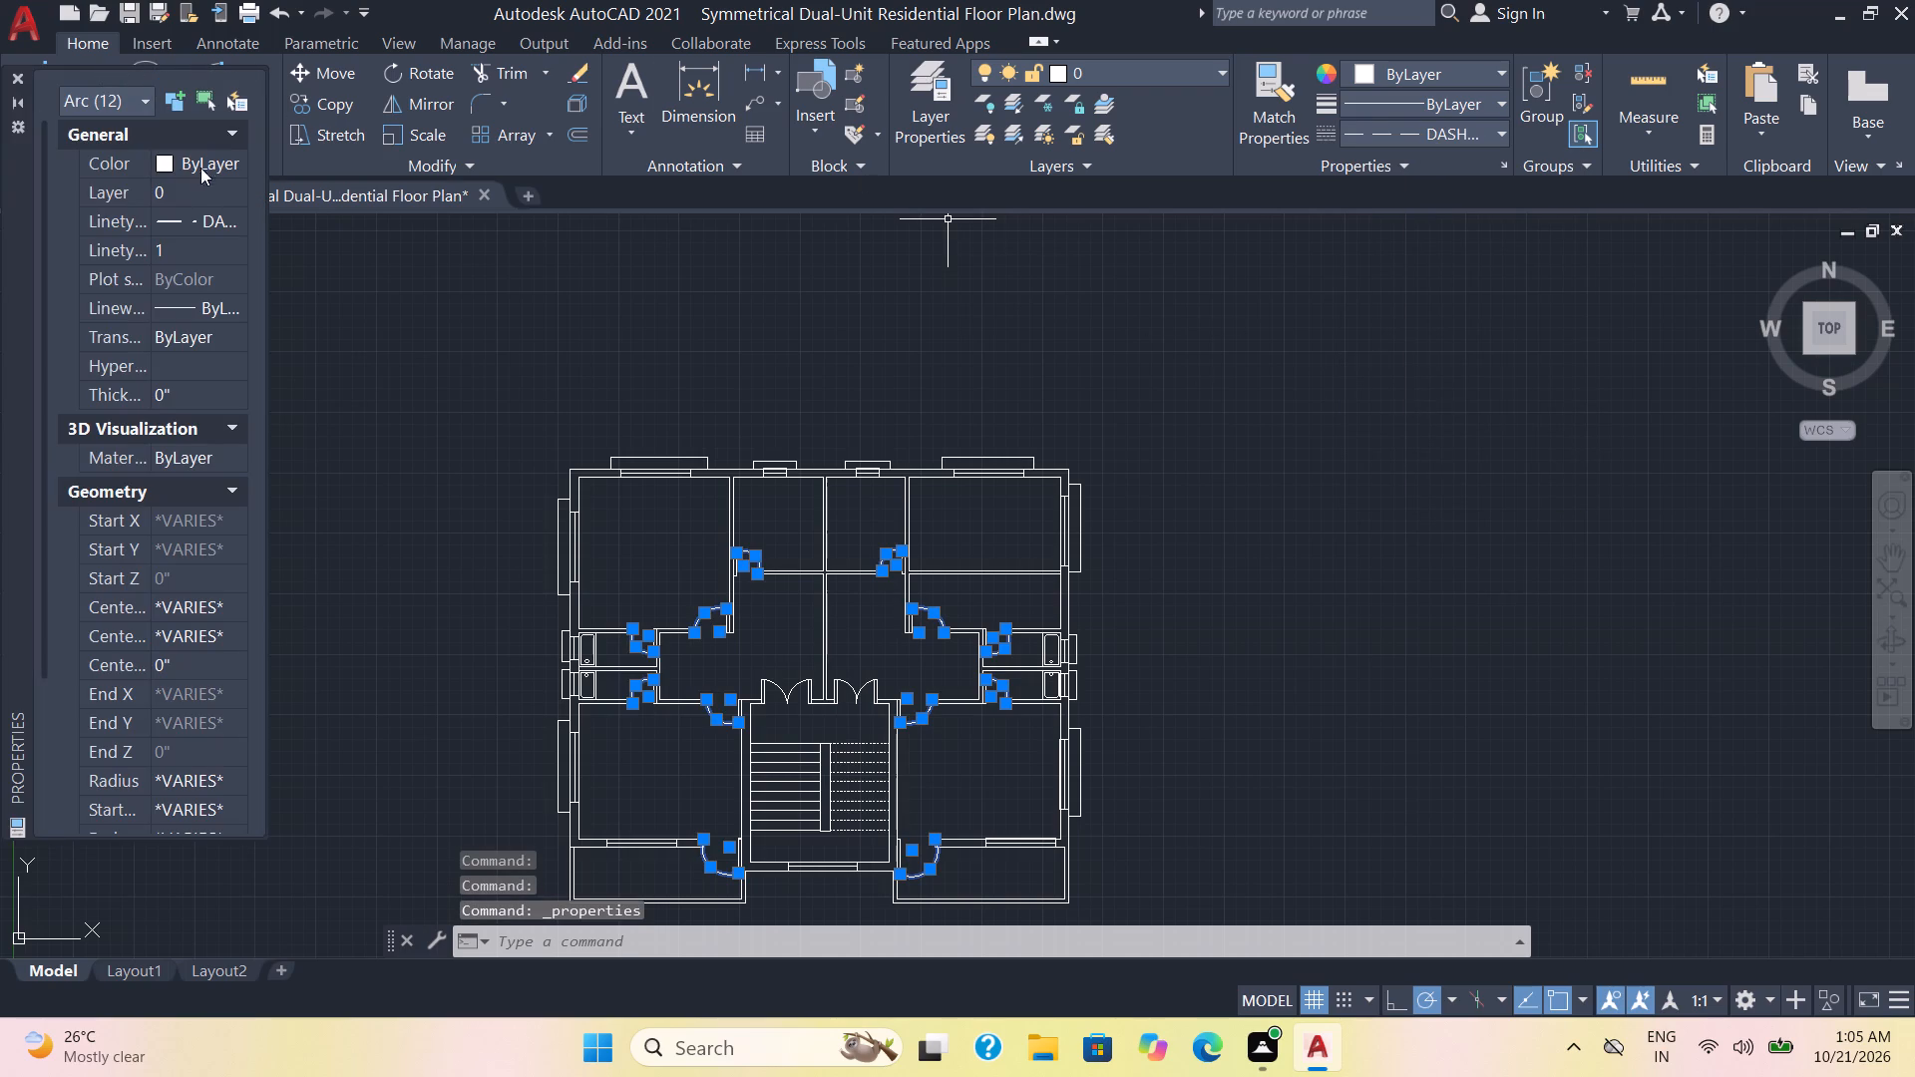
left_click(180, 237)
key("5")
key("Return")
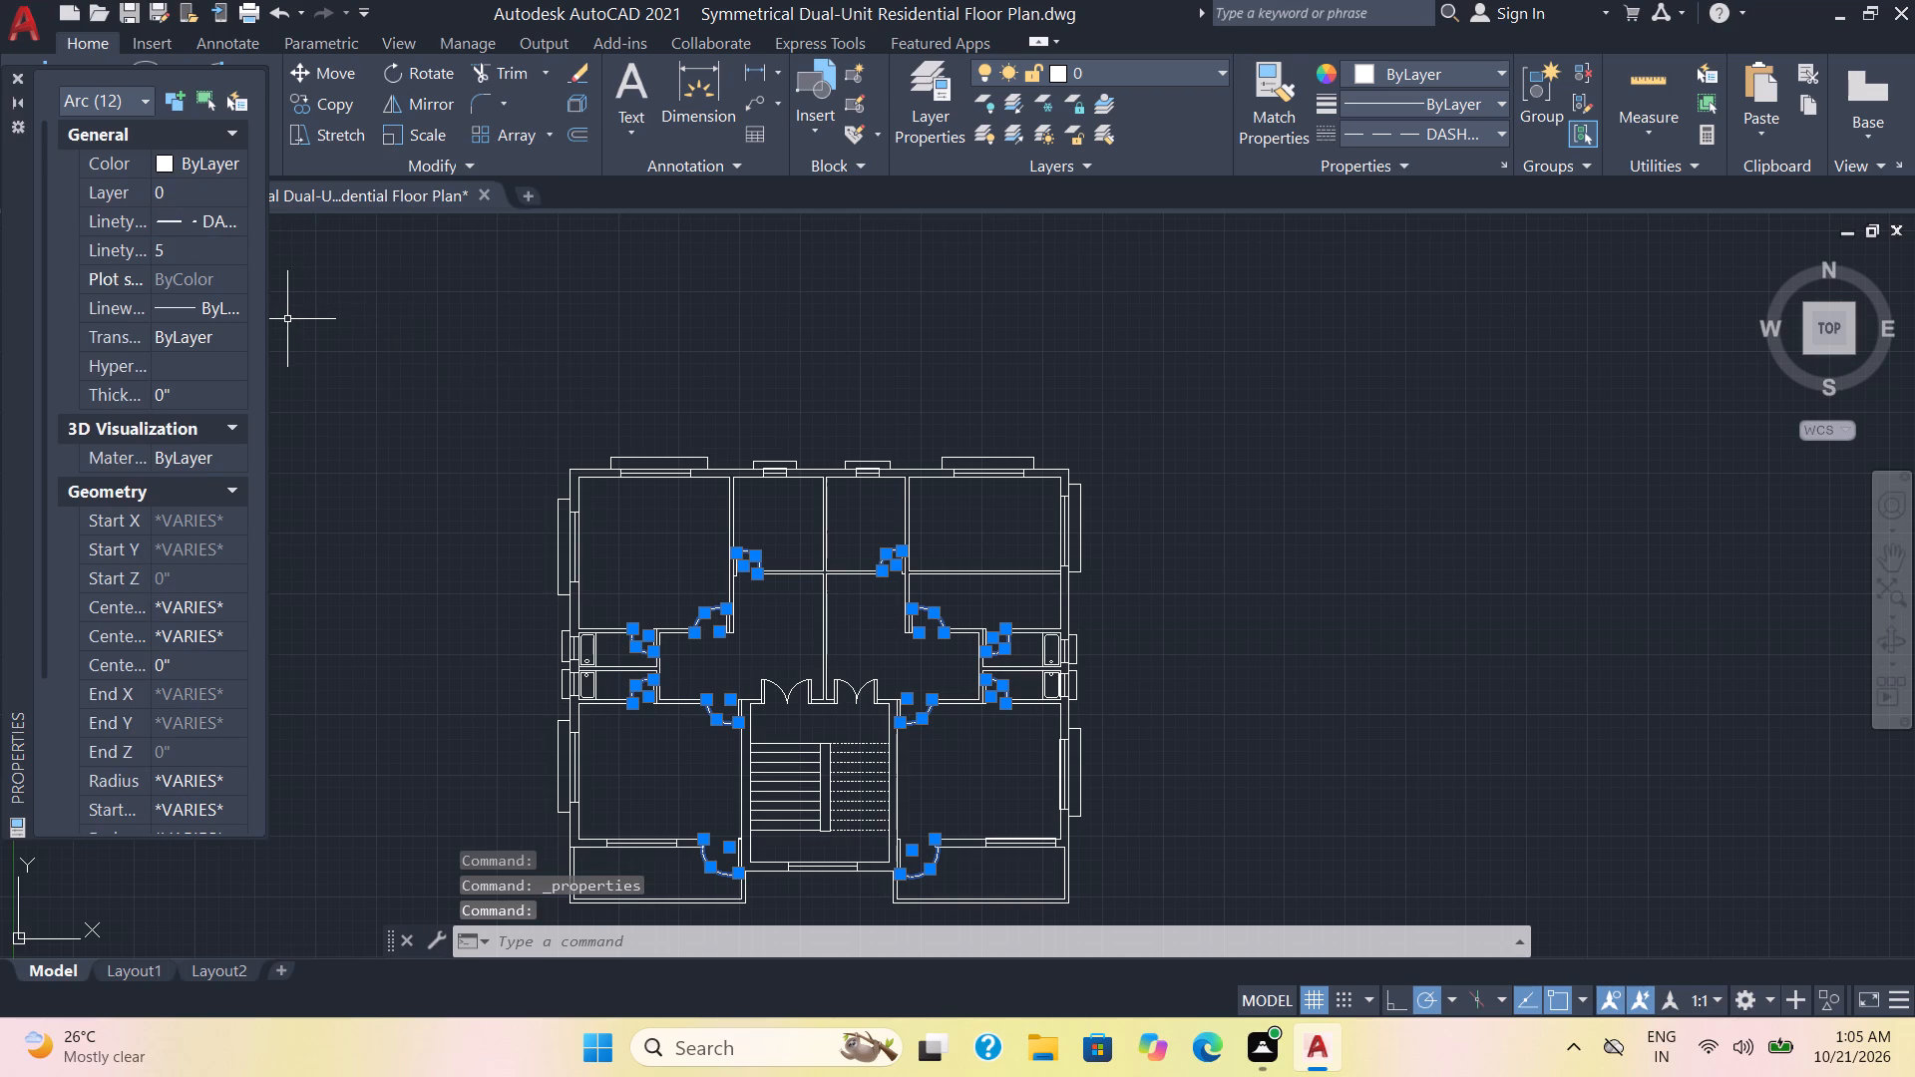
left_click(15, 71)
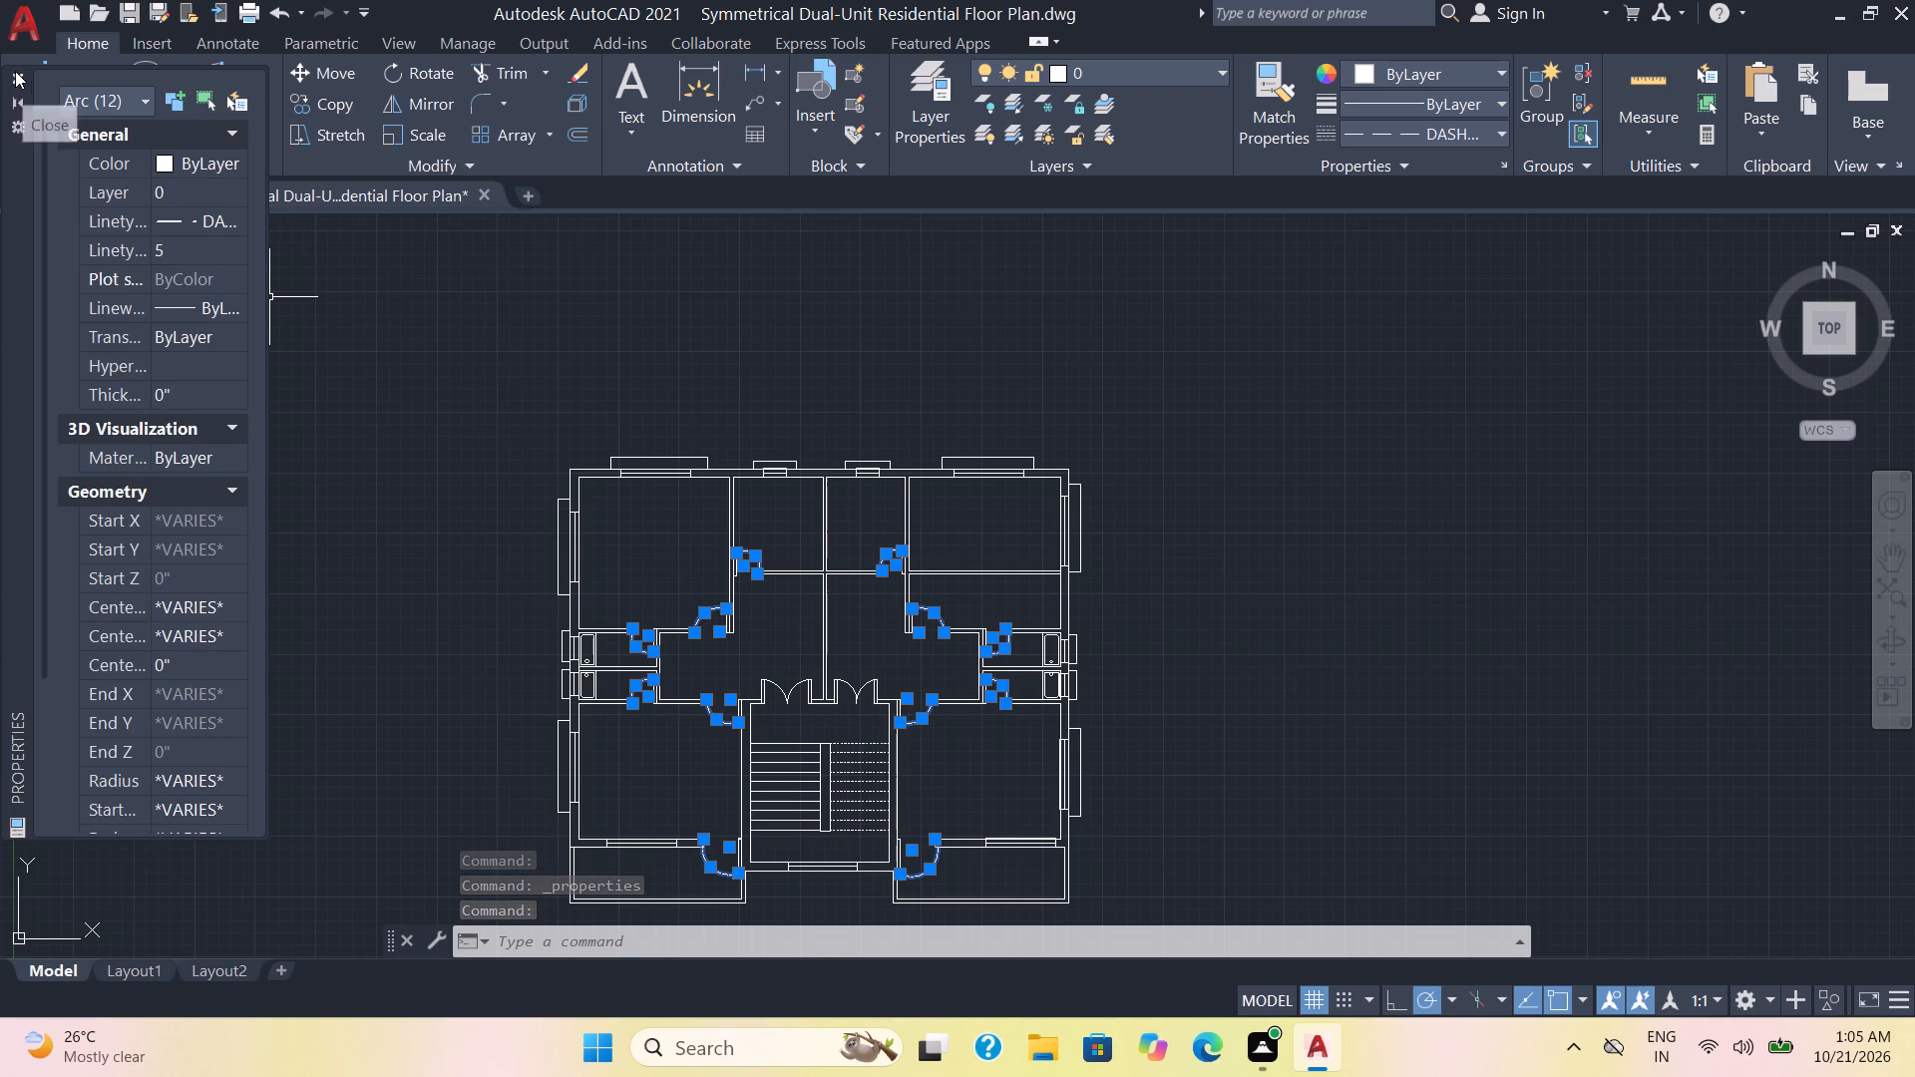
key("Escape")
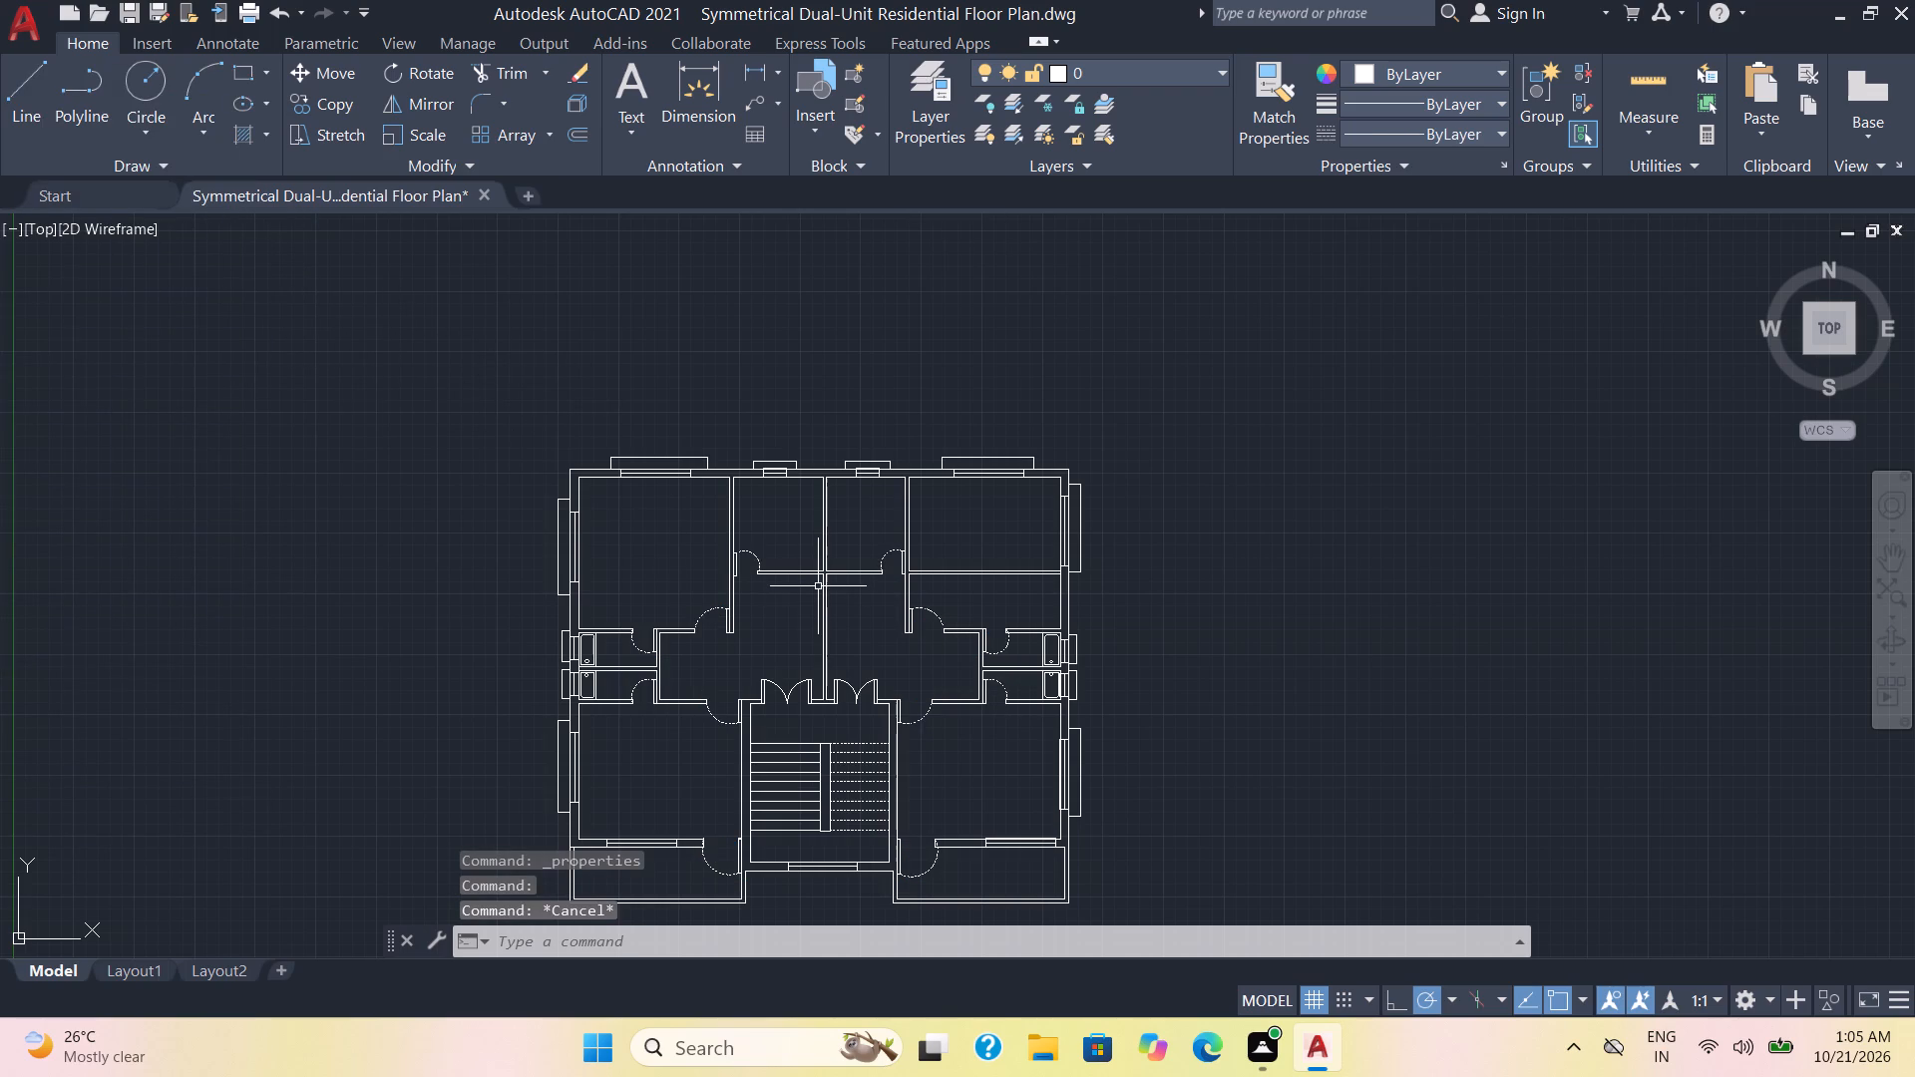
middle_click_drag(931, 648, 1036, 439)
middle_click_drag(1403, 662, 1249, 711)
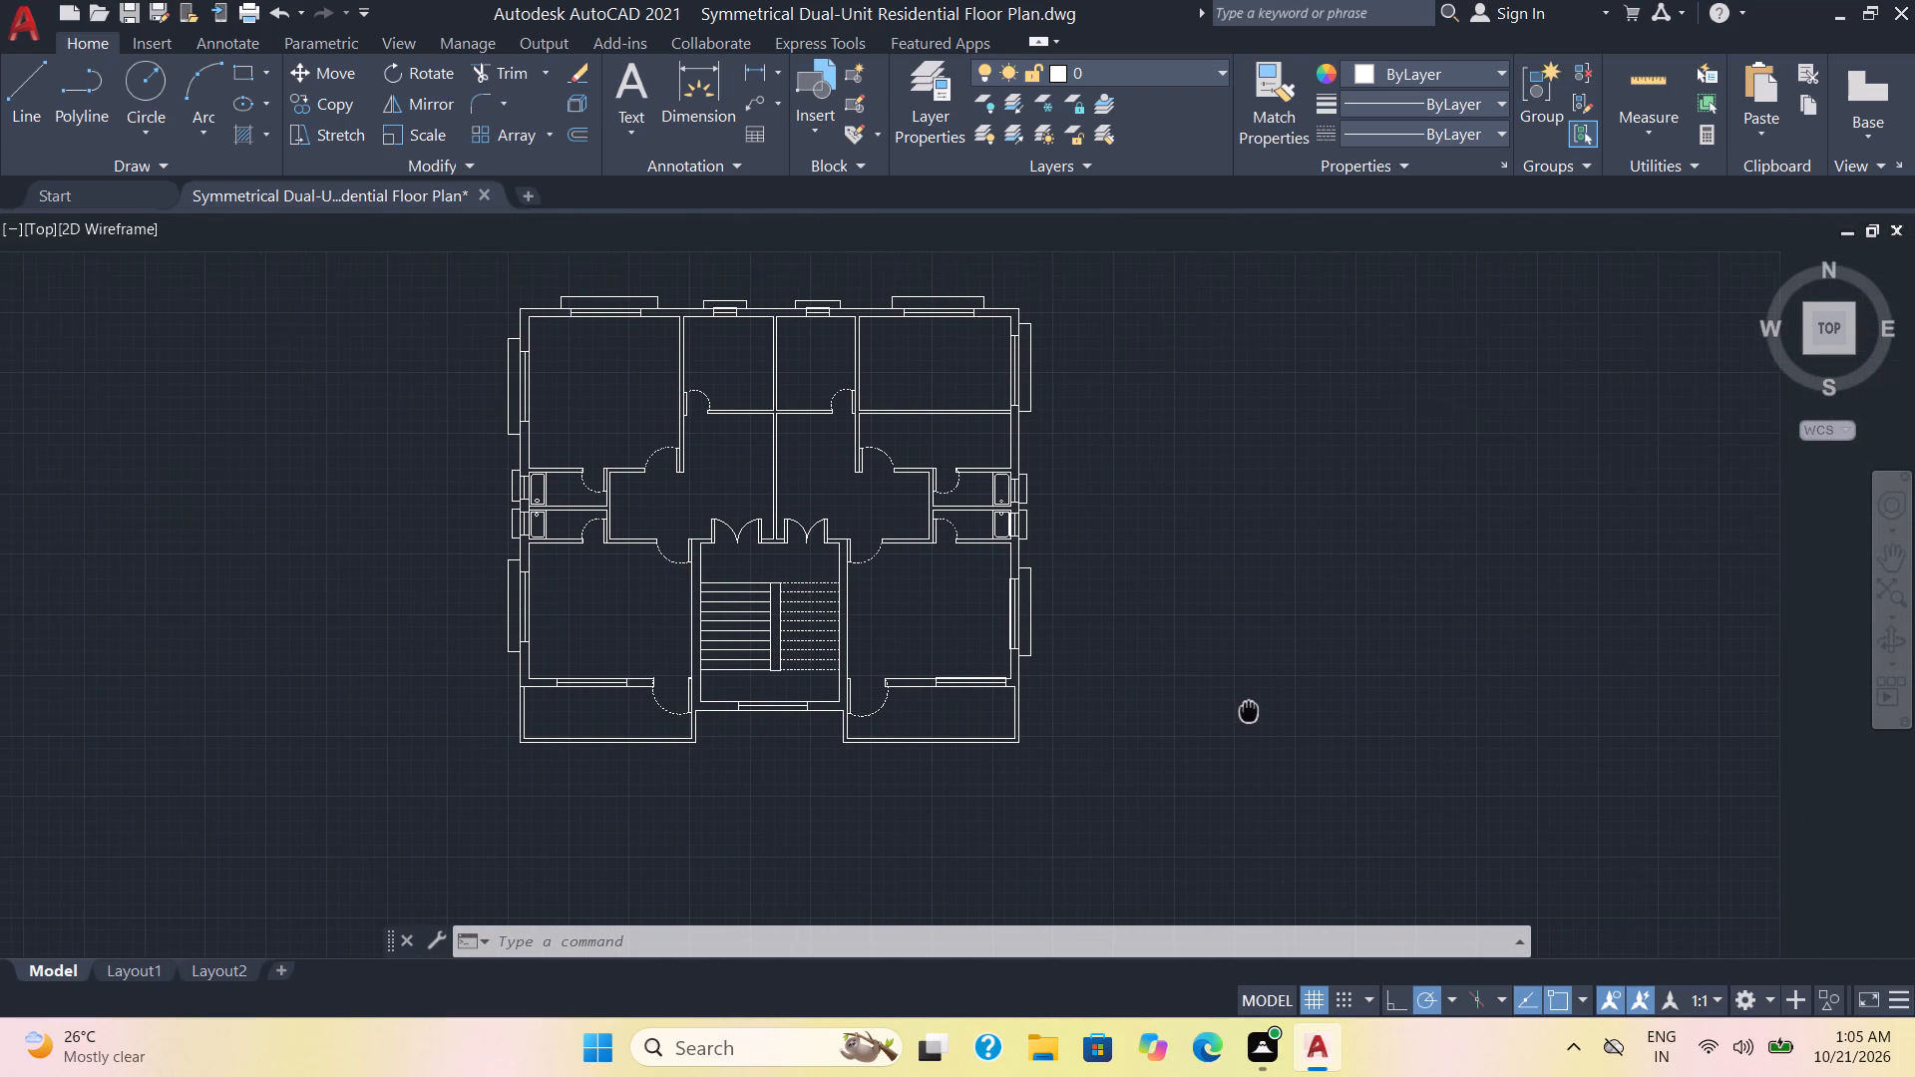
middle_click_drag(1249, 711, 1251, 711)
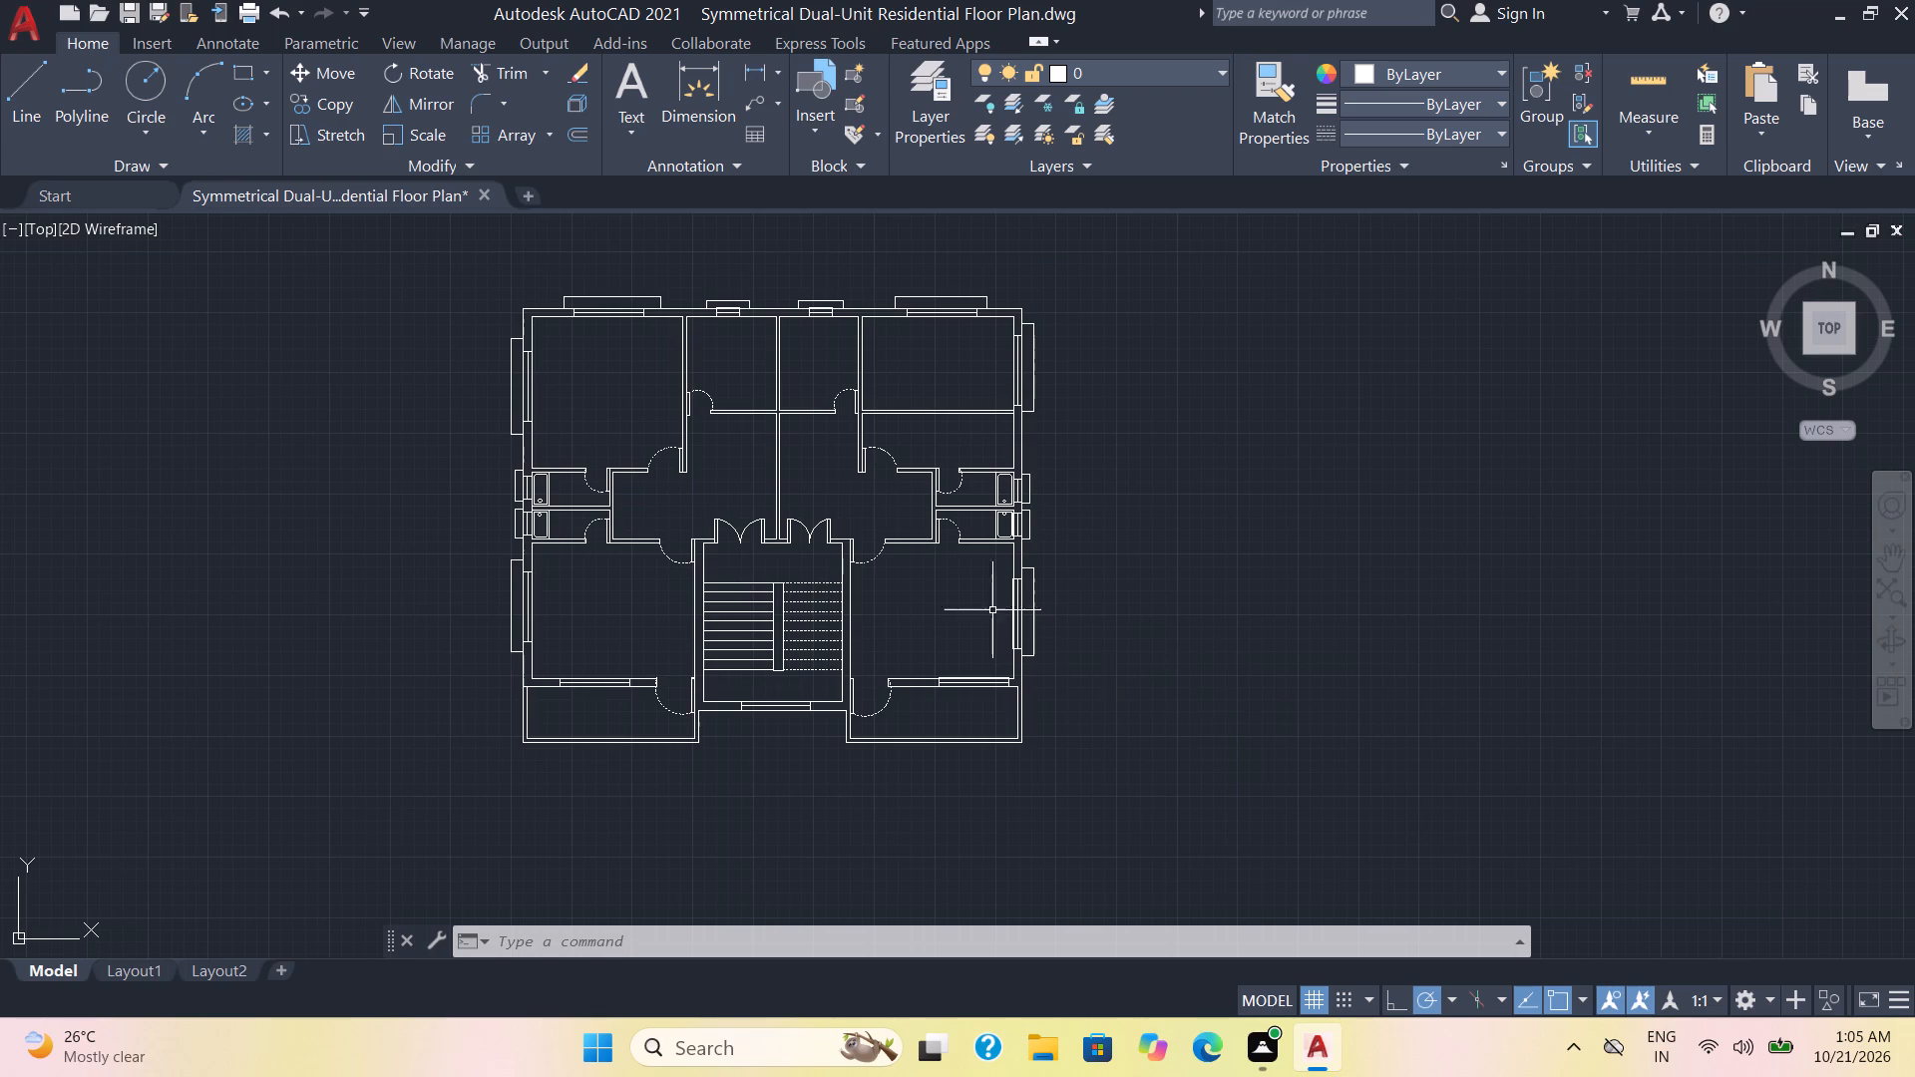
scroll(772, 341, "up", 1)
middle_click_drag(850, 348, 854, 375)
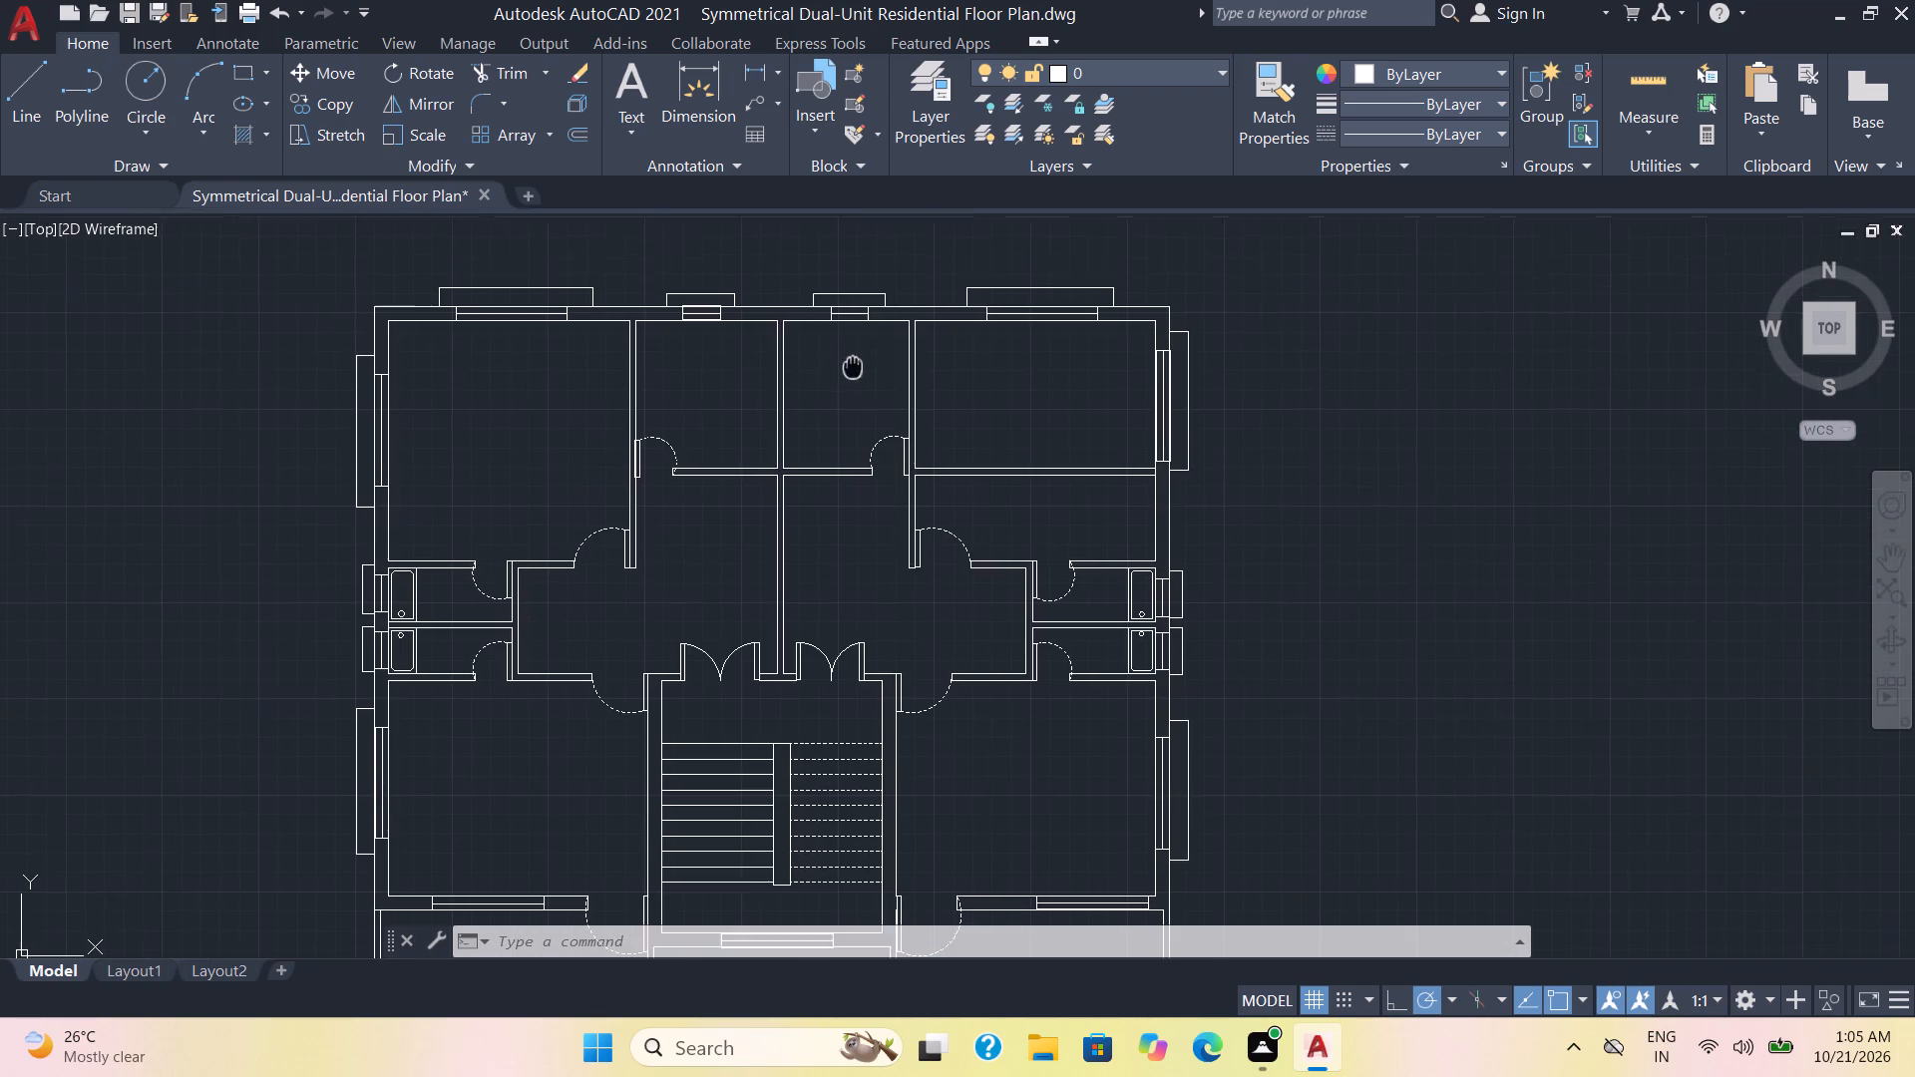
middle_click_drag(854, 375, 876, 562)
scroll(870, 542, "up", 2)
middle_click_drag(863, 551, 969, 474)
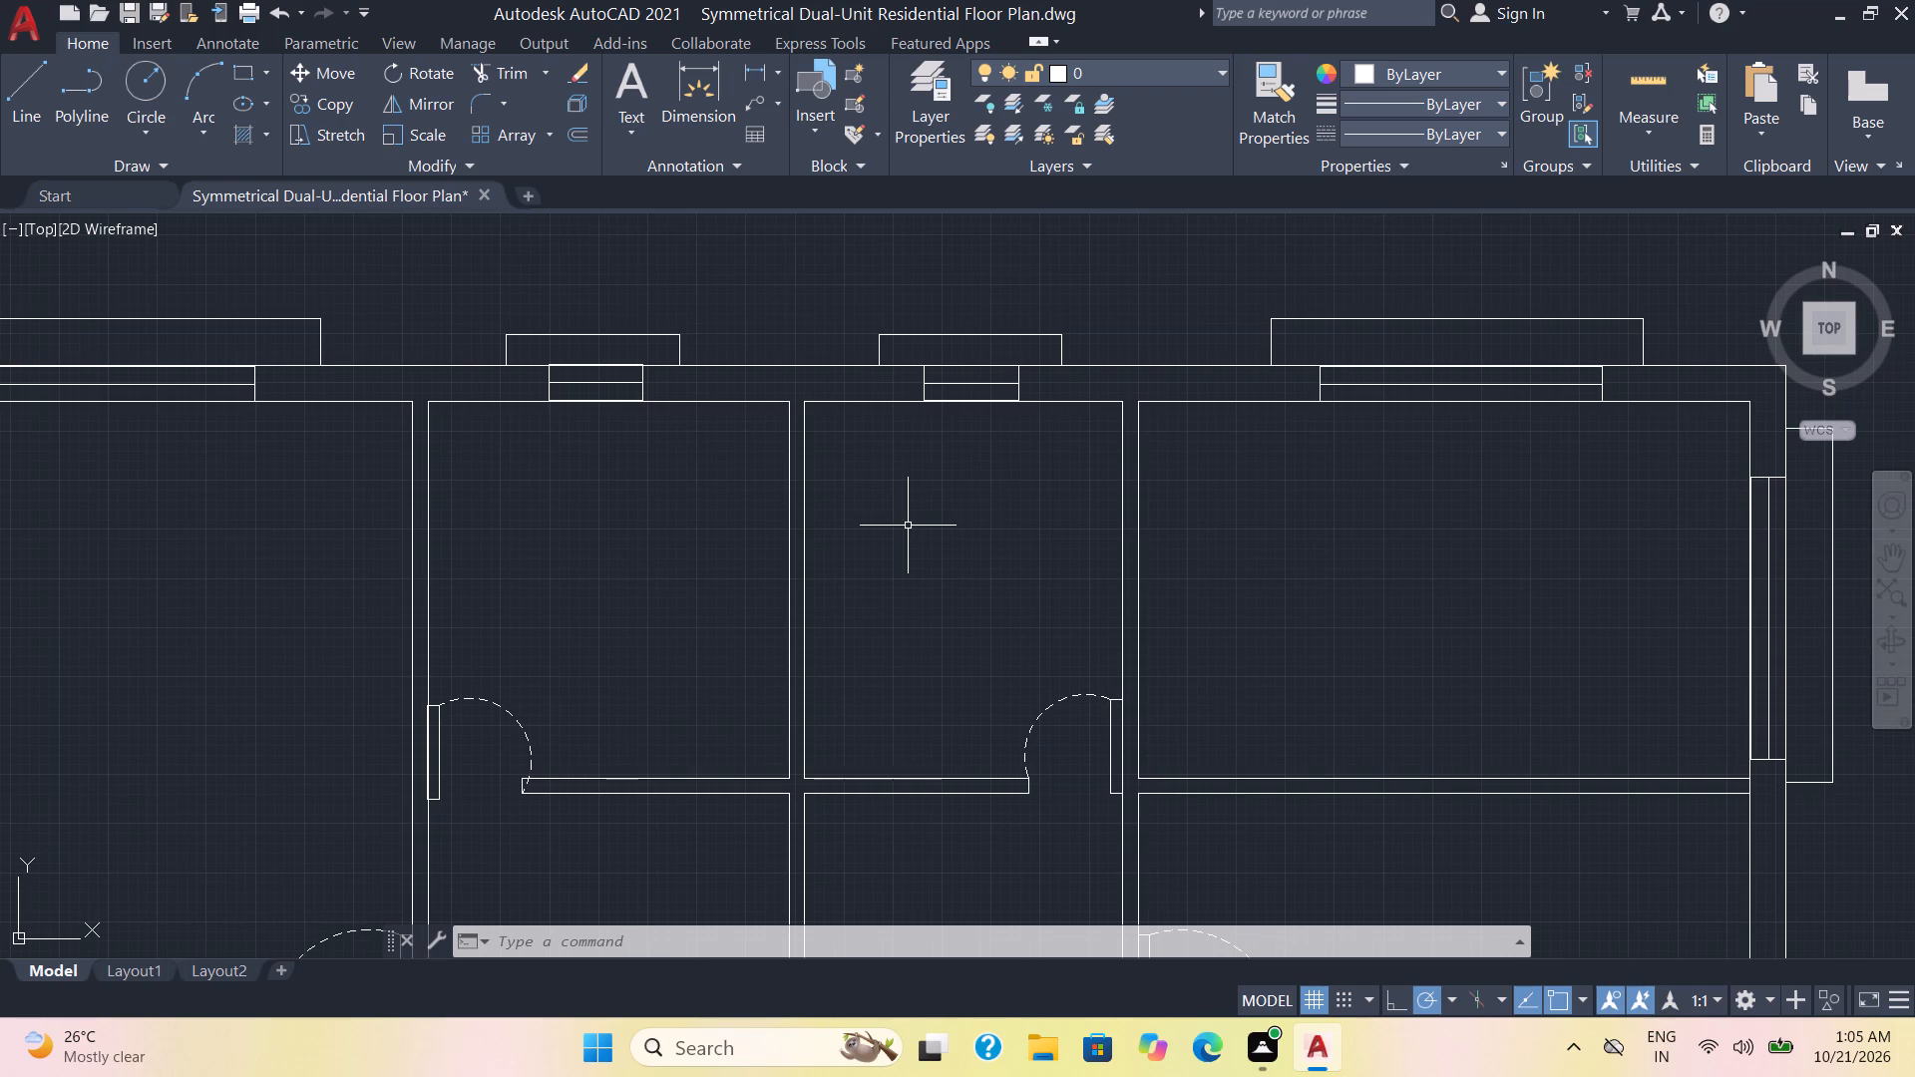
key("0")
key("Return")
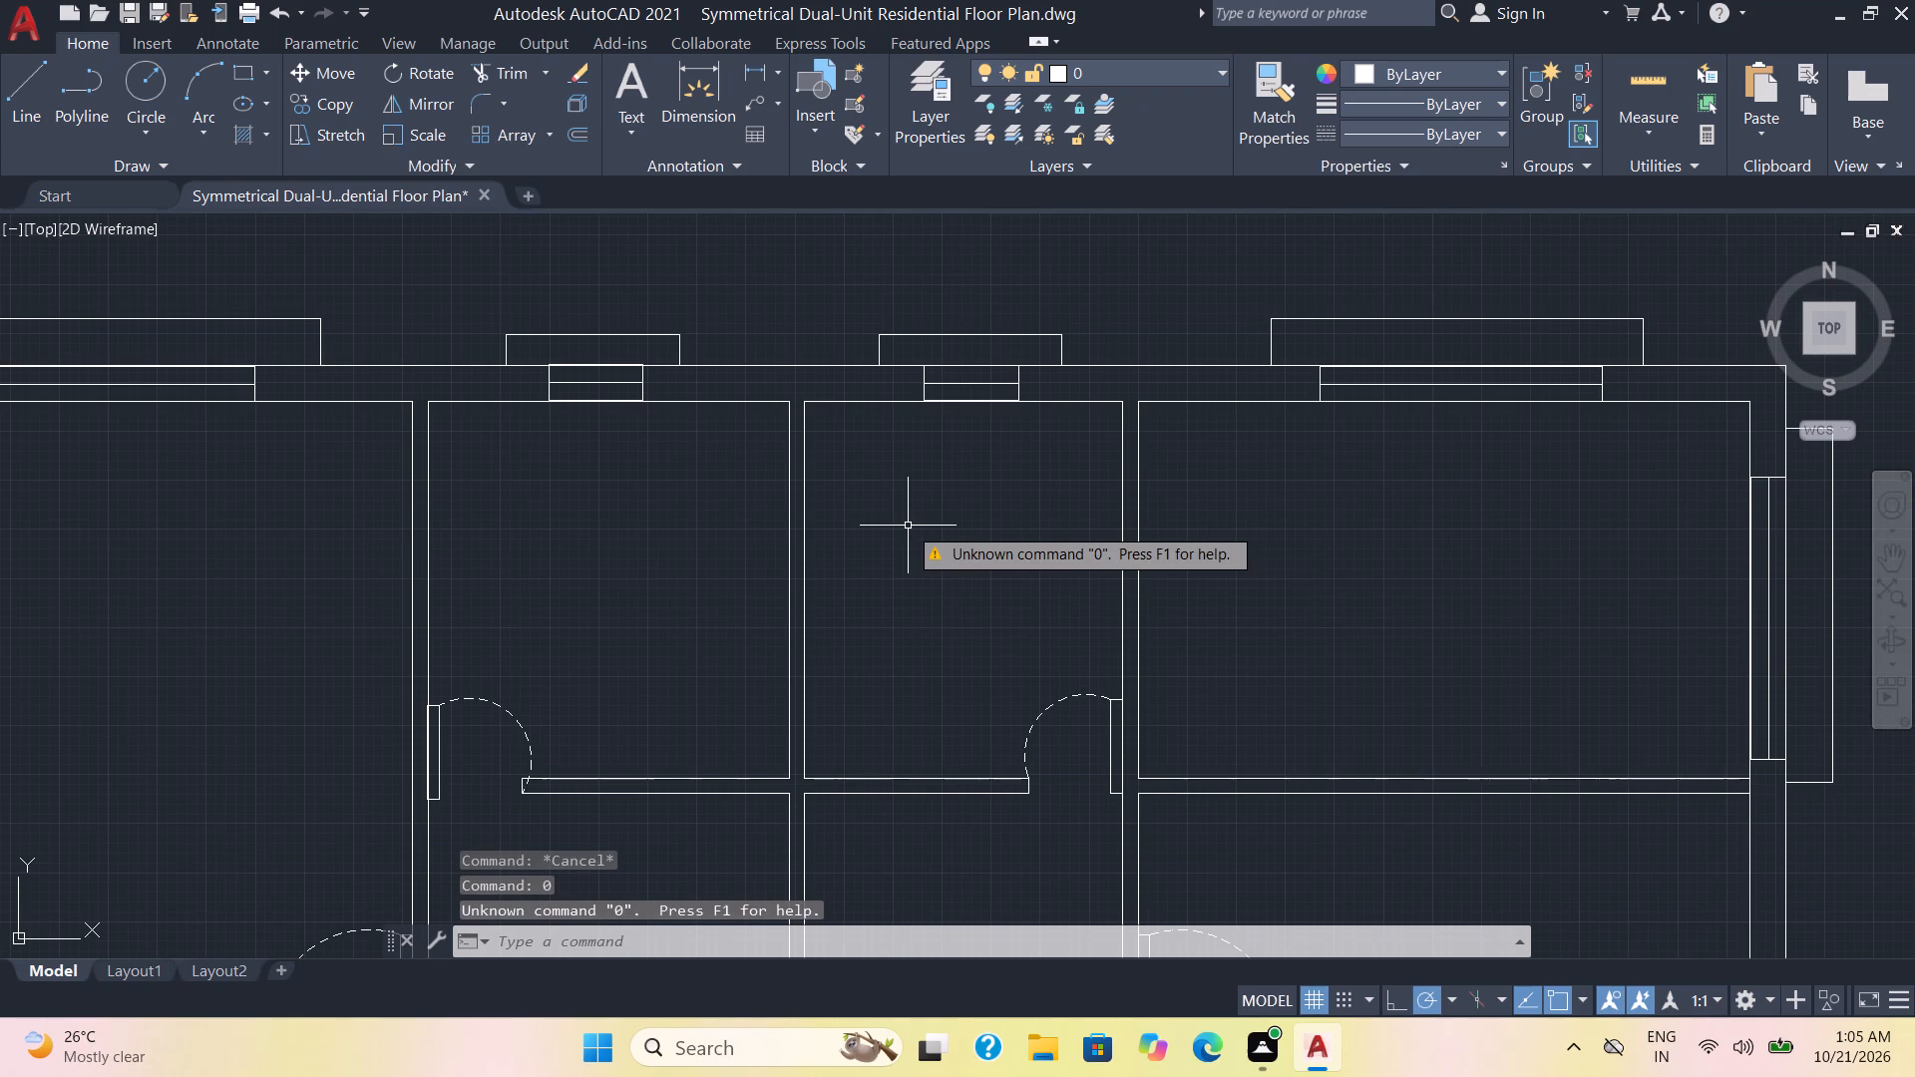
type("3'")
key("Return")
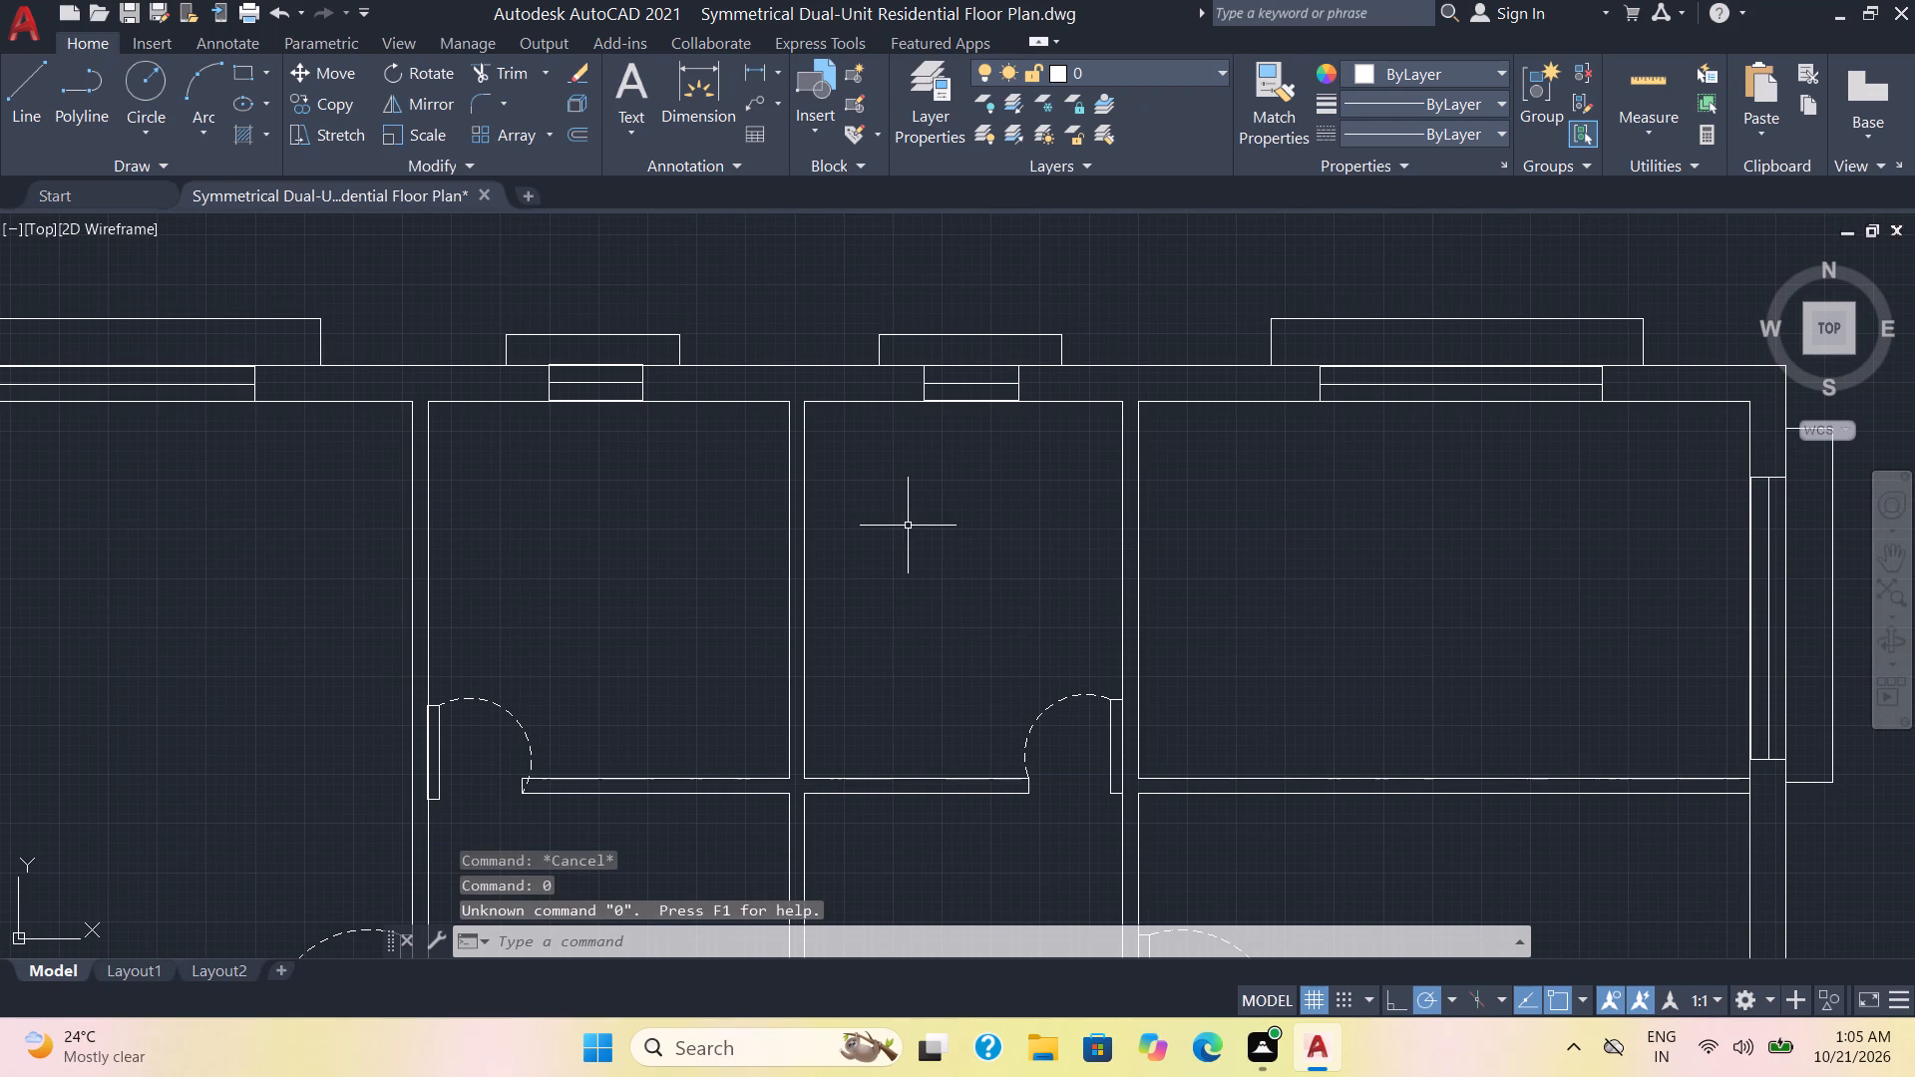
Offset the inner face of the top wall 2' into the right one of the two small central rooms.
key("o")
key("Return")
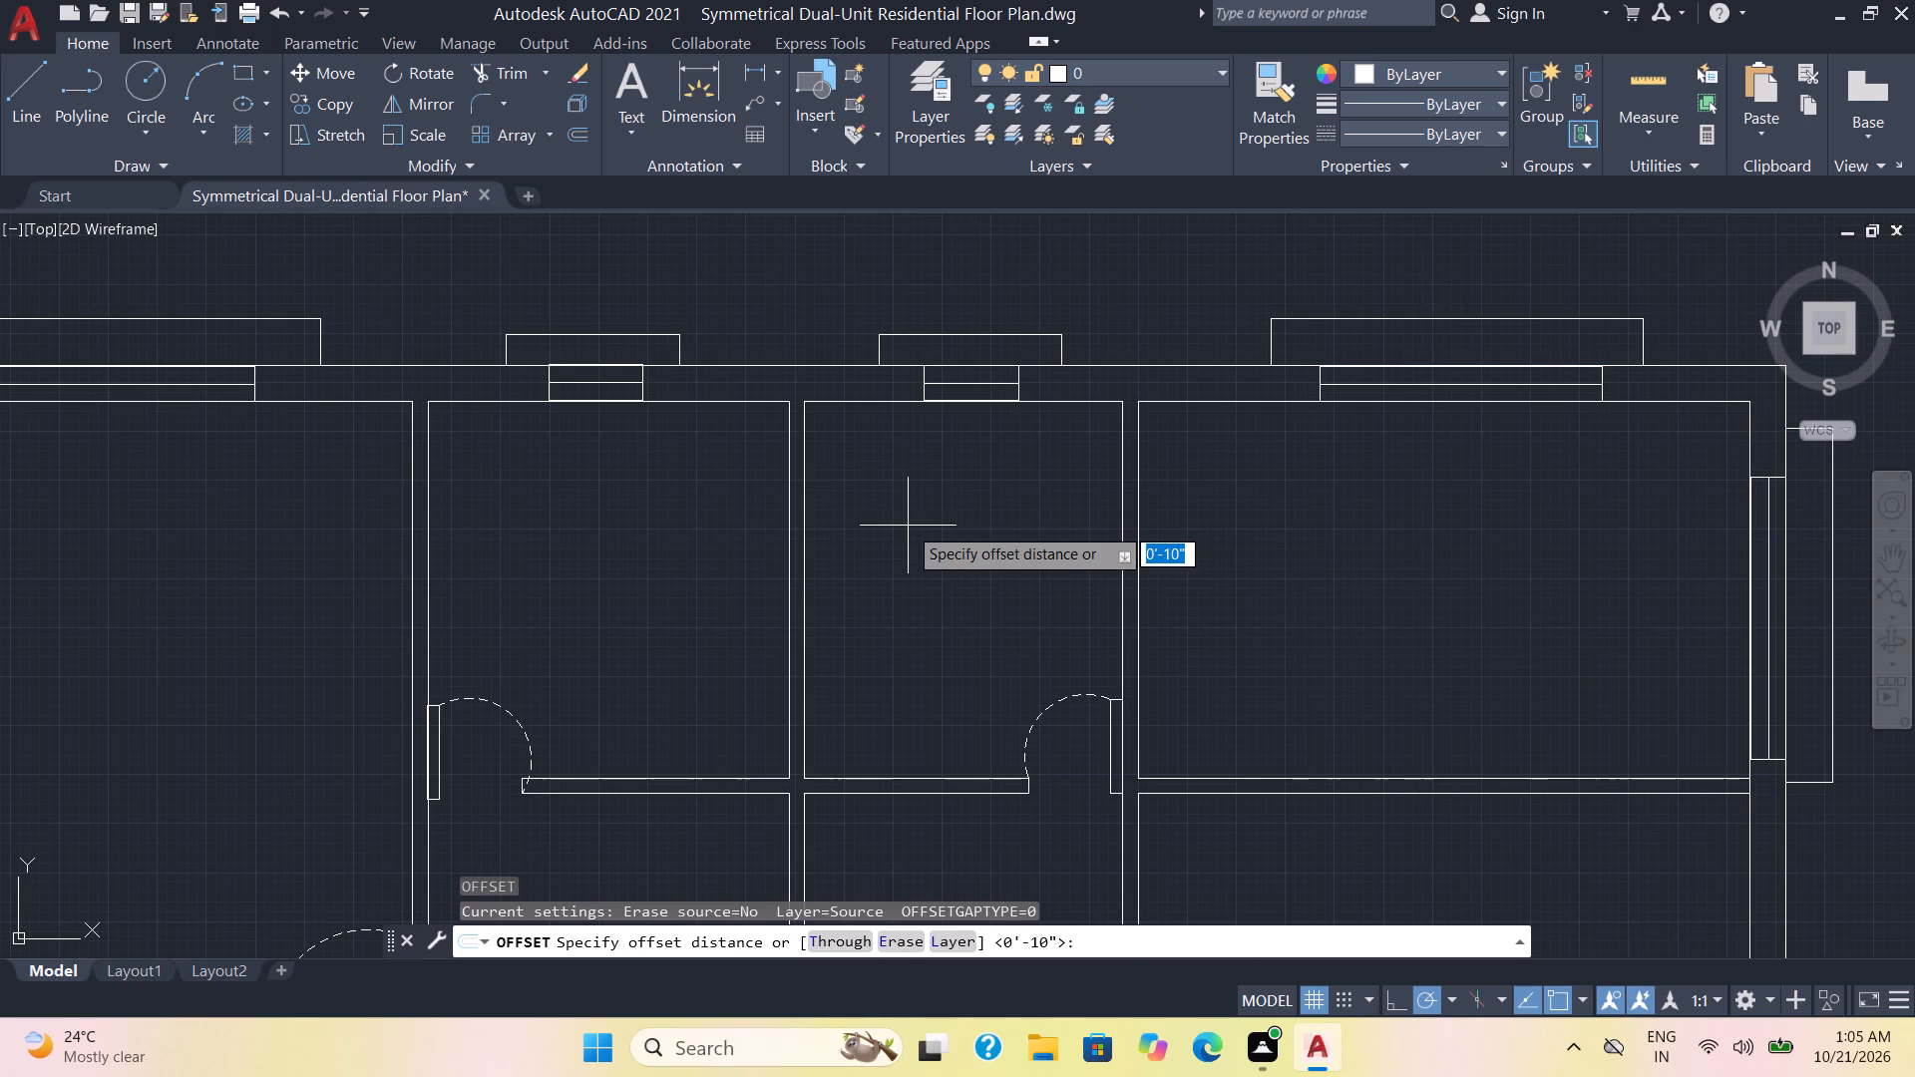
key("3")
key("apostrophe")
key("Return")
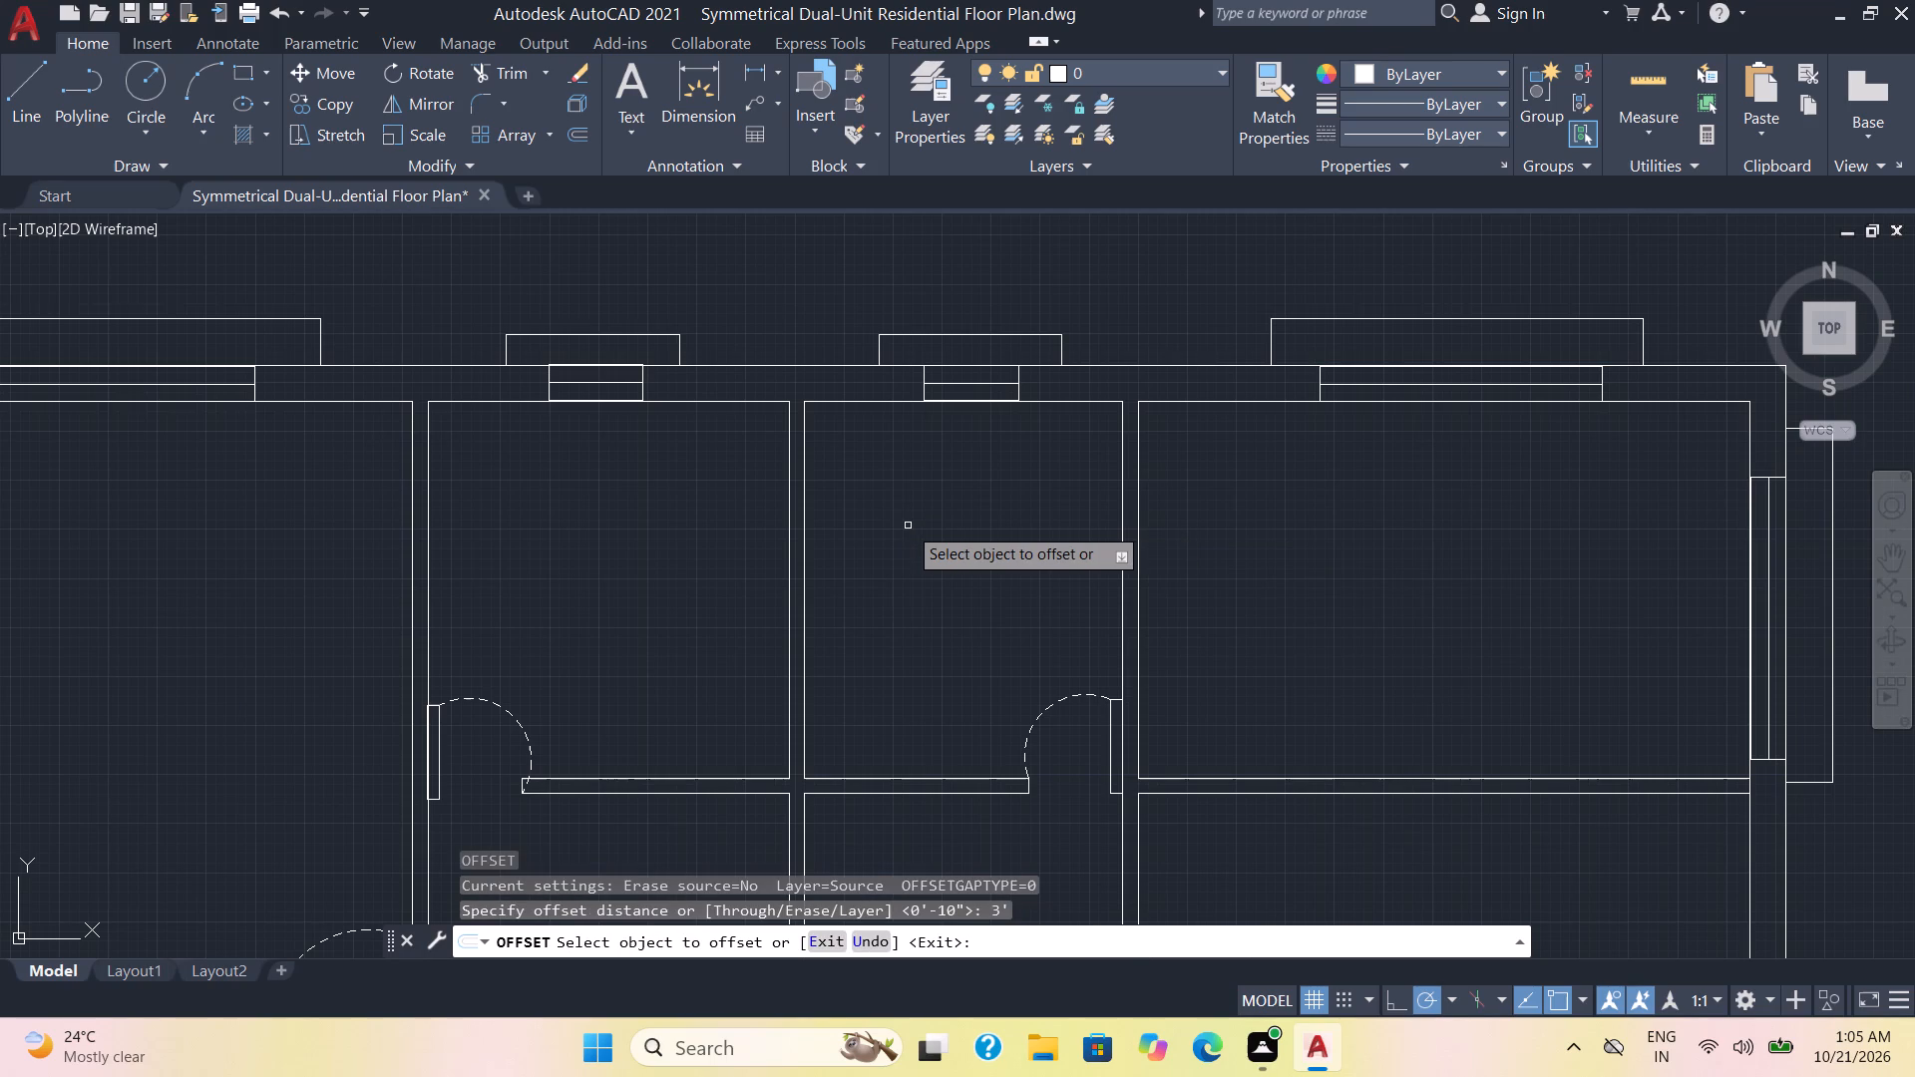
left_click(874, 401)
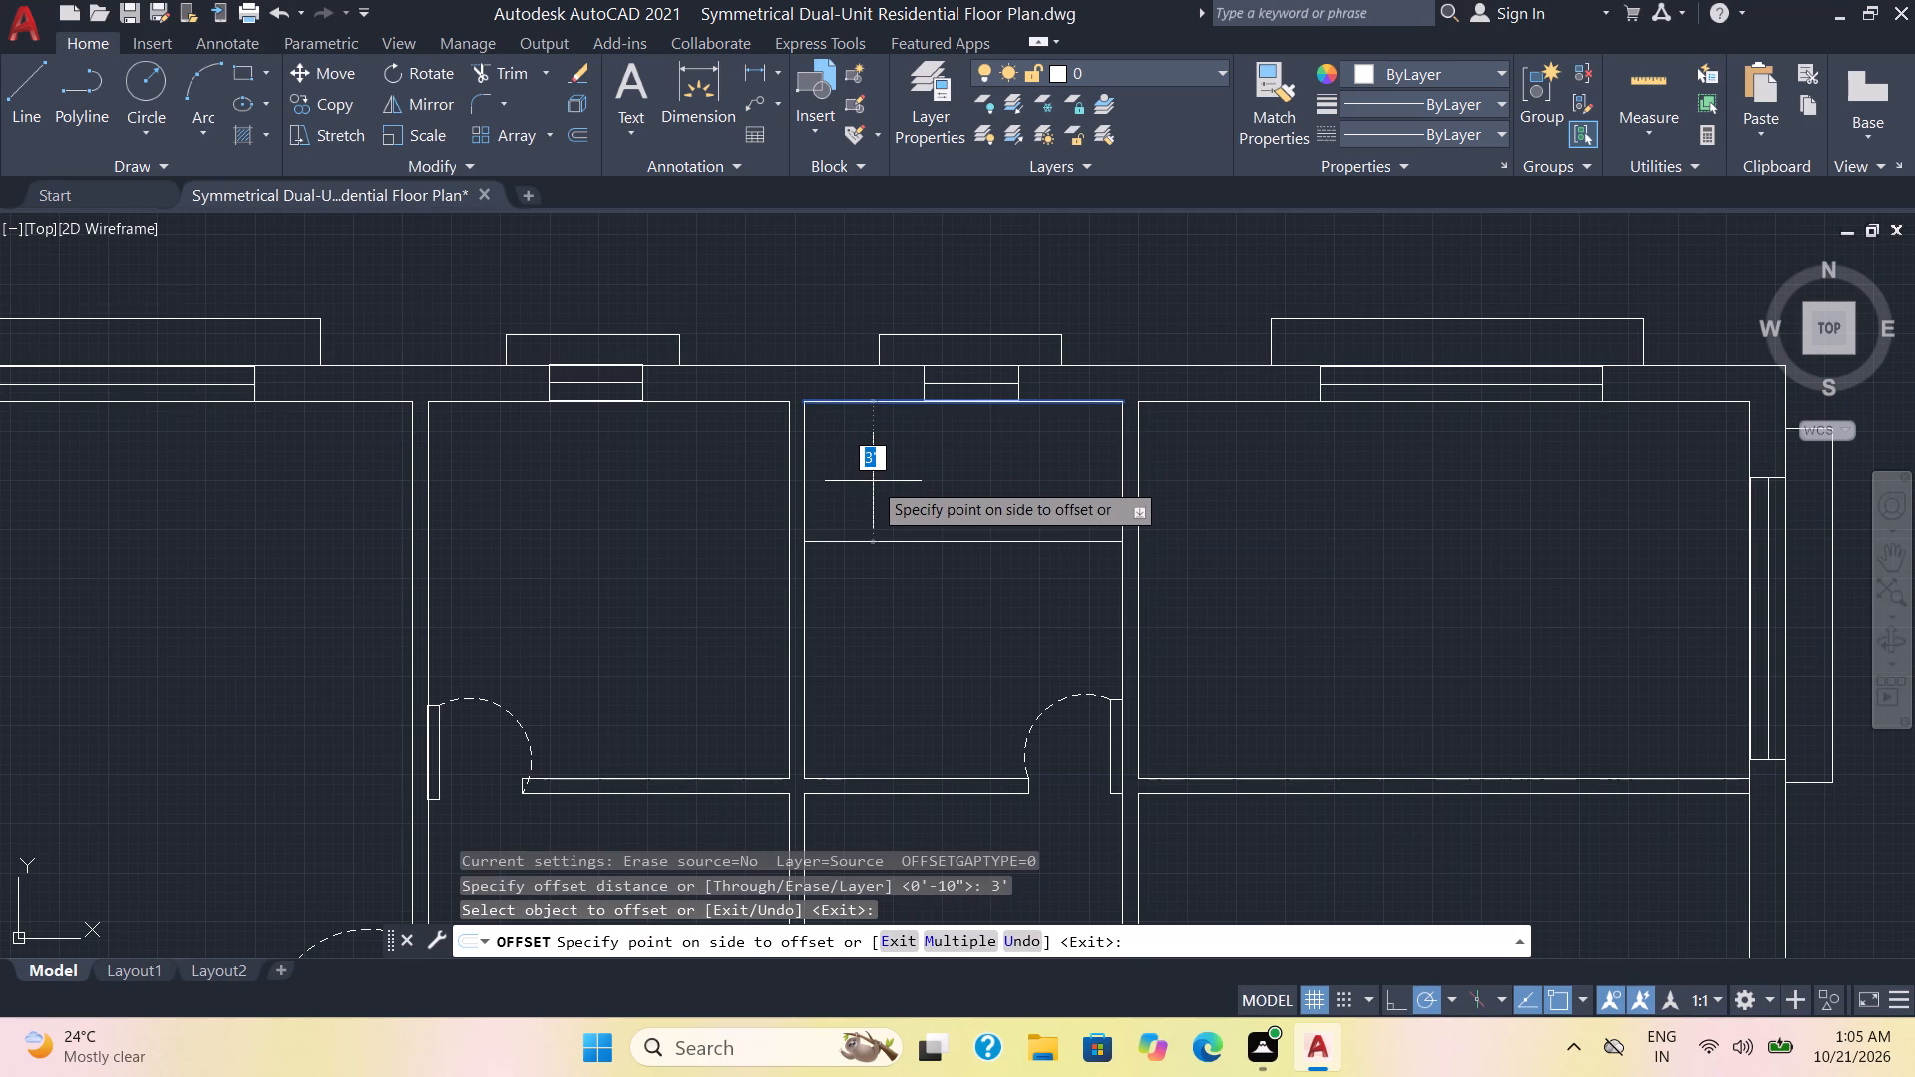
key("2")
key("apostrophe")
key("Return")
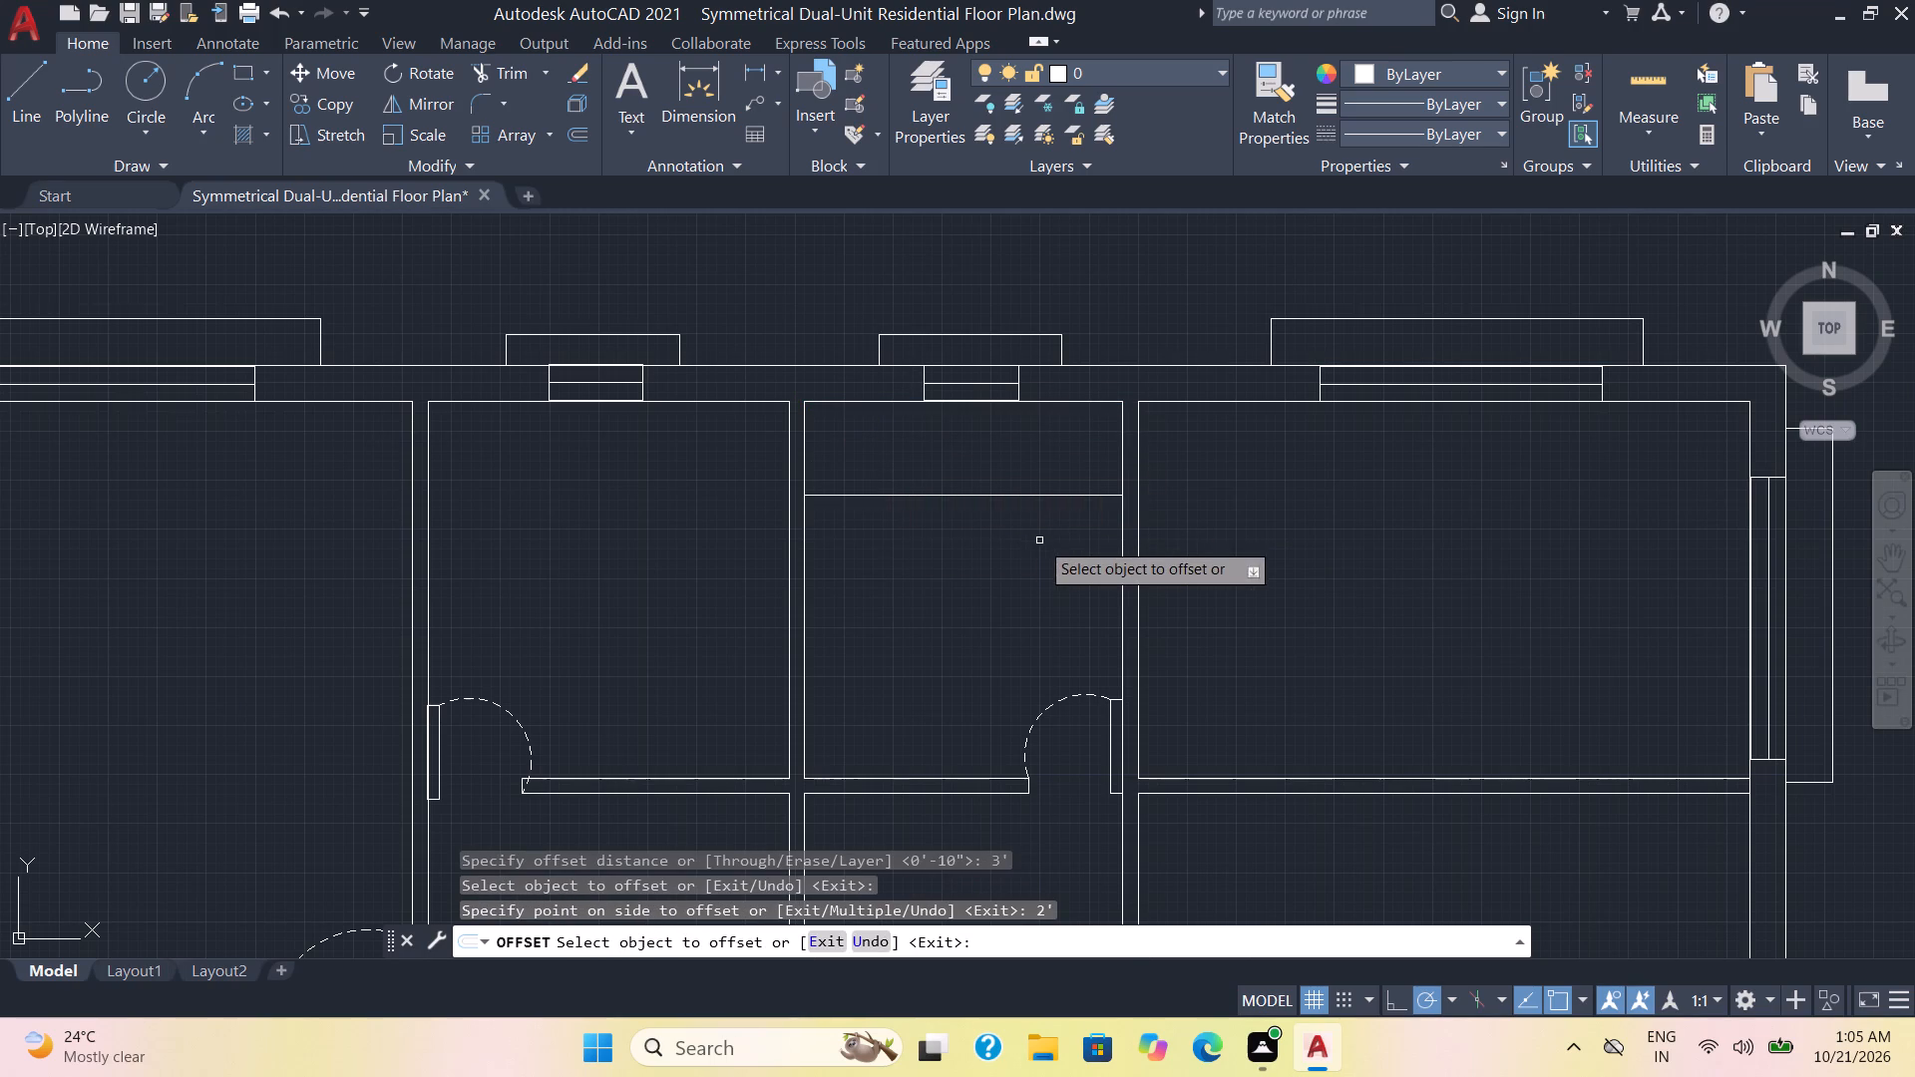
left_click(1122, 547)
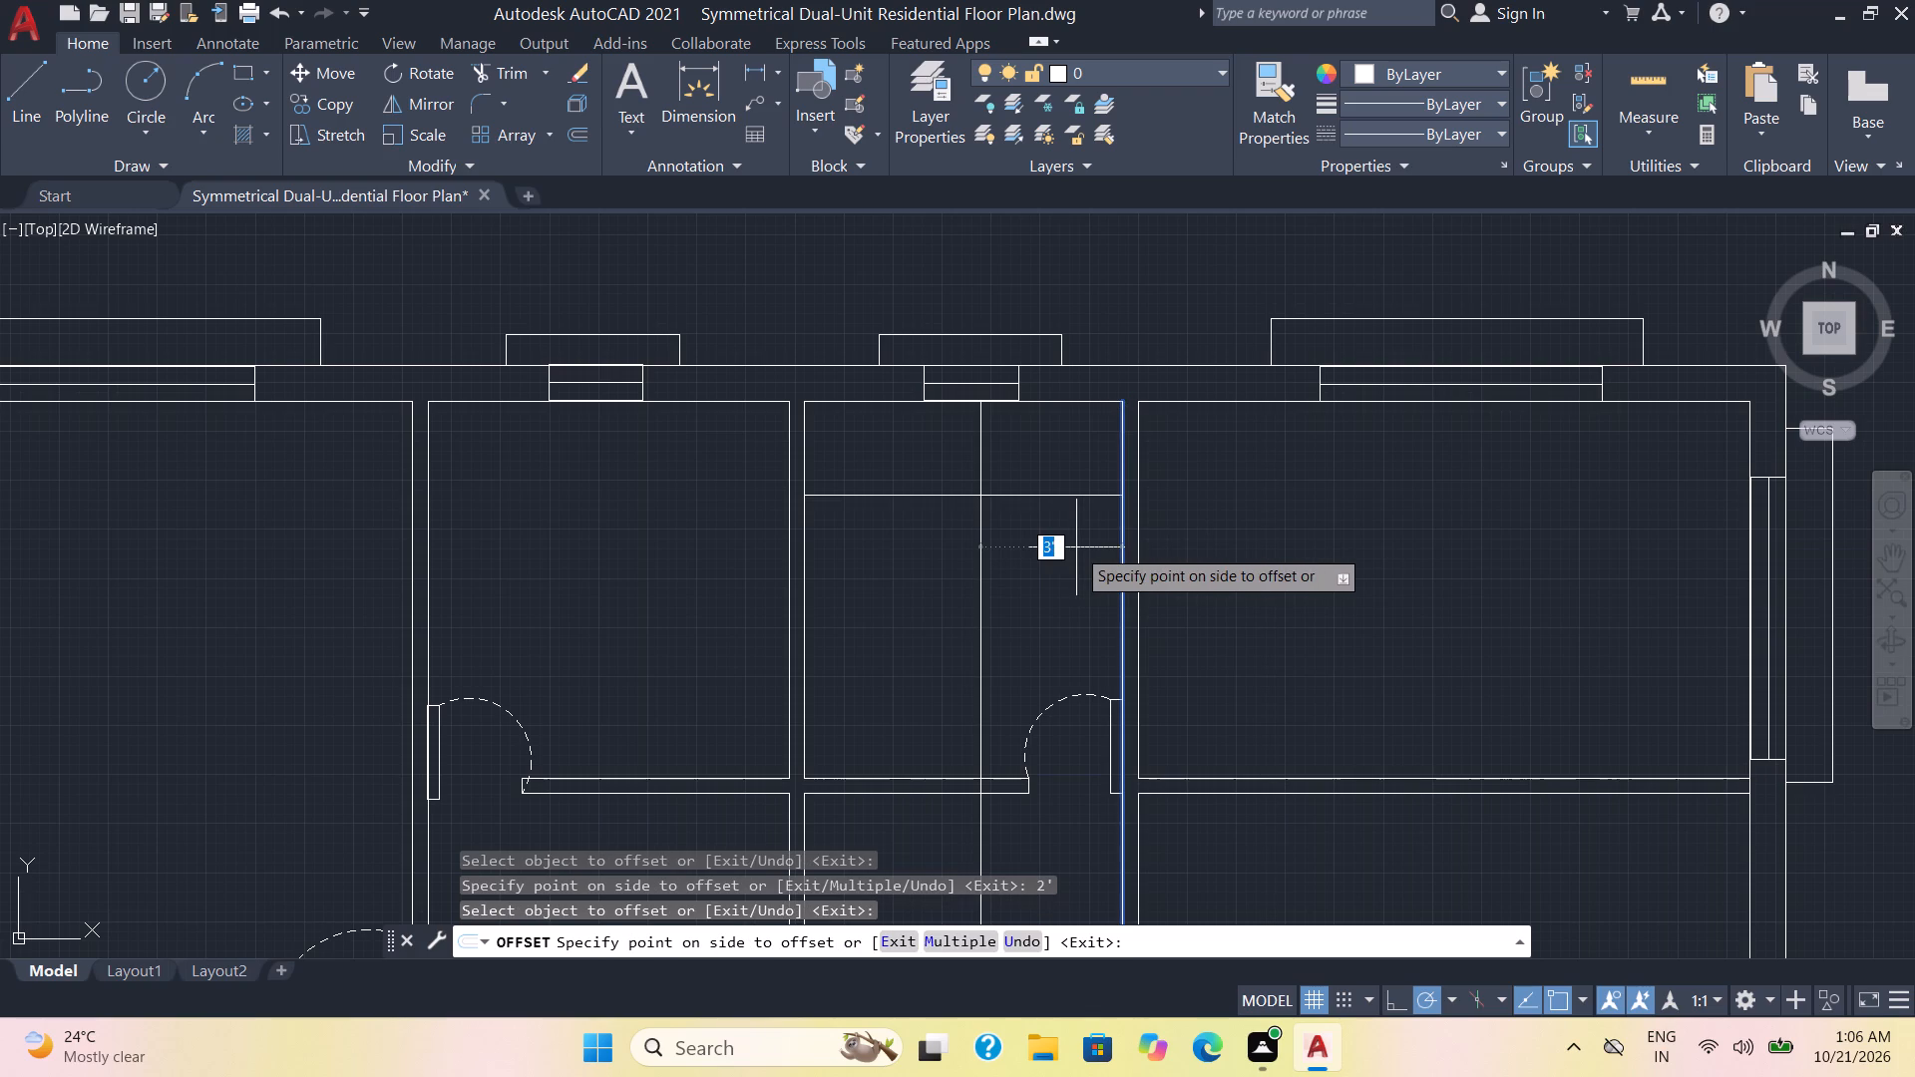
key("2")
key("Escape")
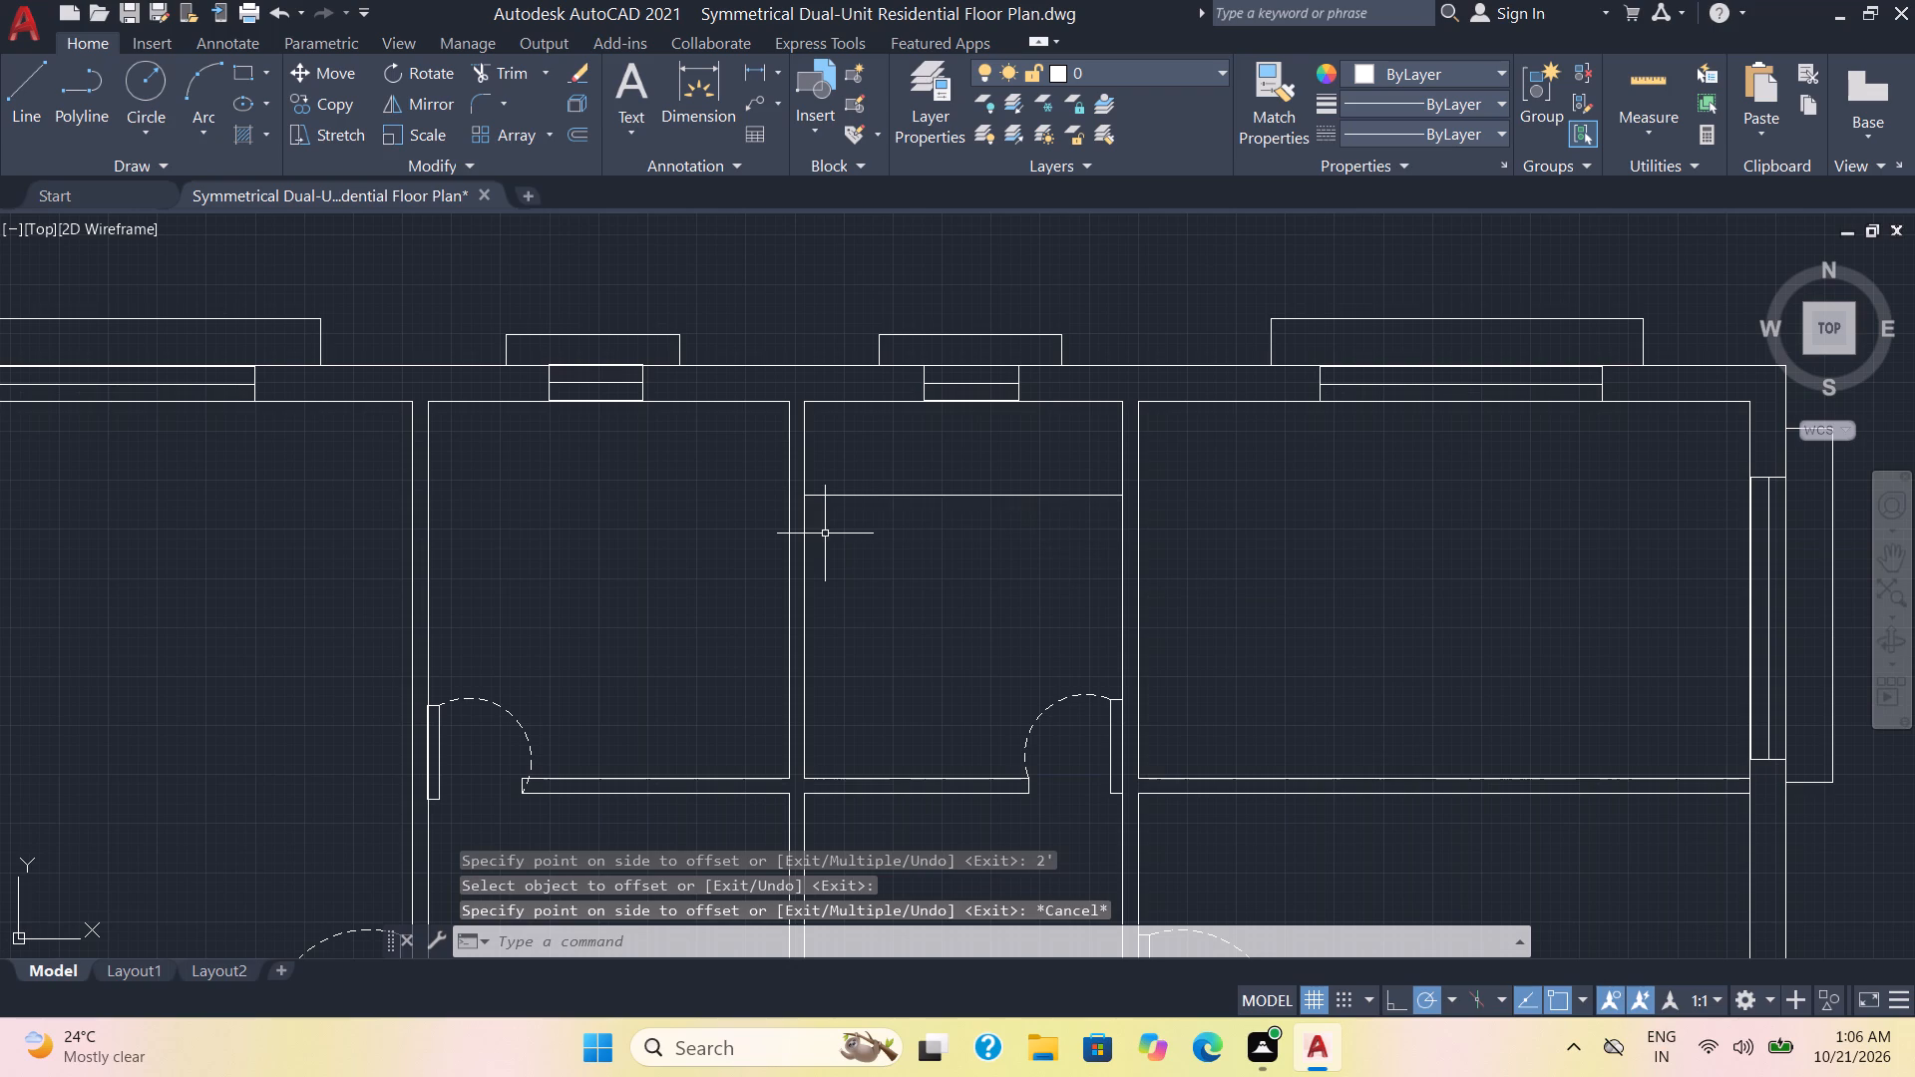
Offset both faces of the partition between the small rooms 2' into each room, and the left room's top wall face 2' inward.
key("space")
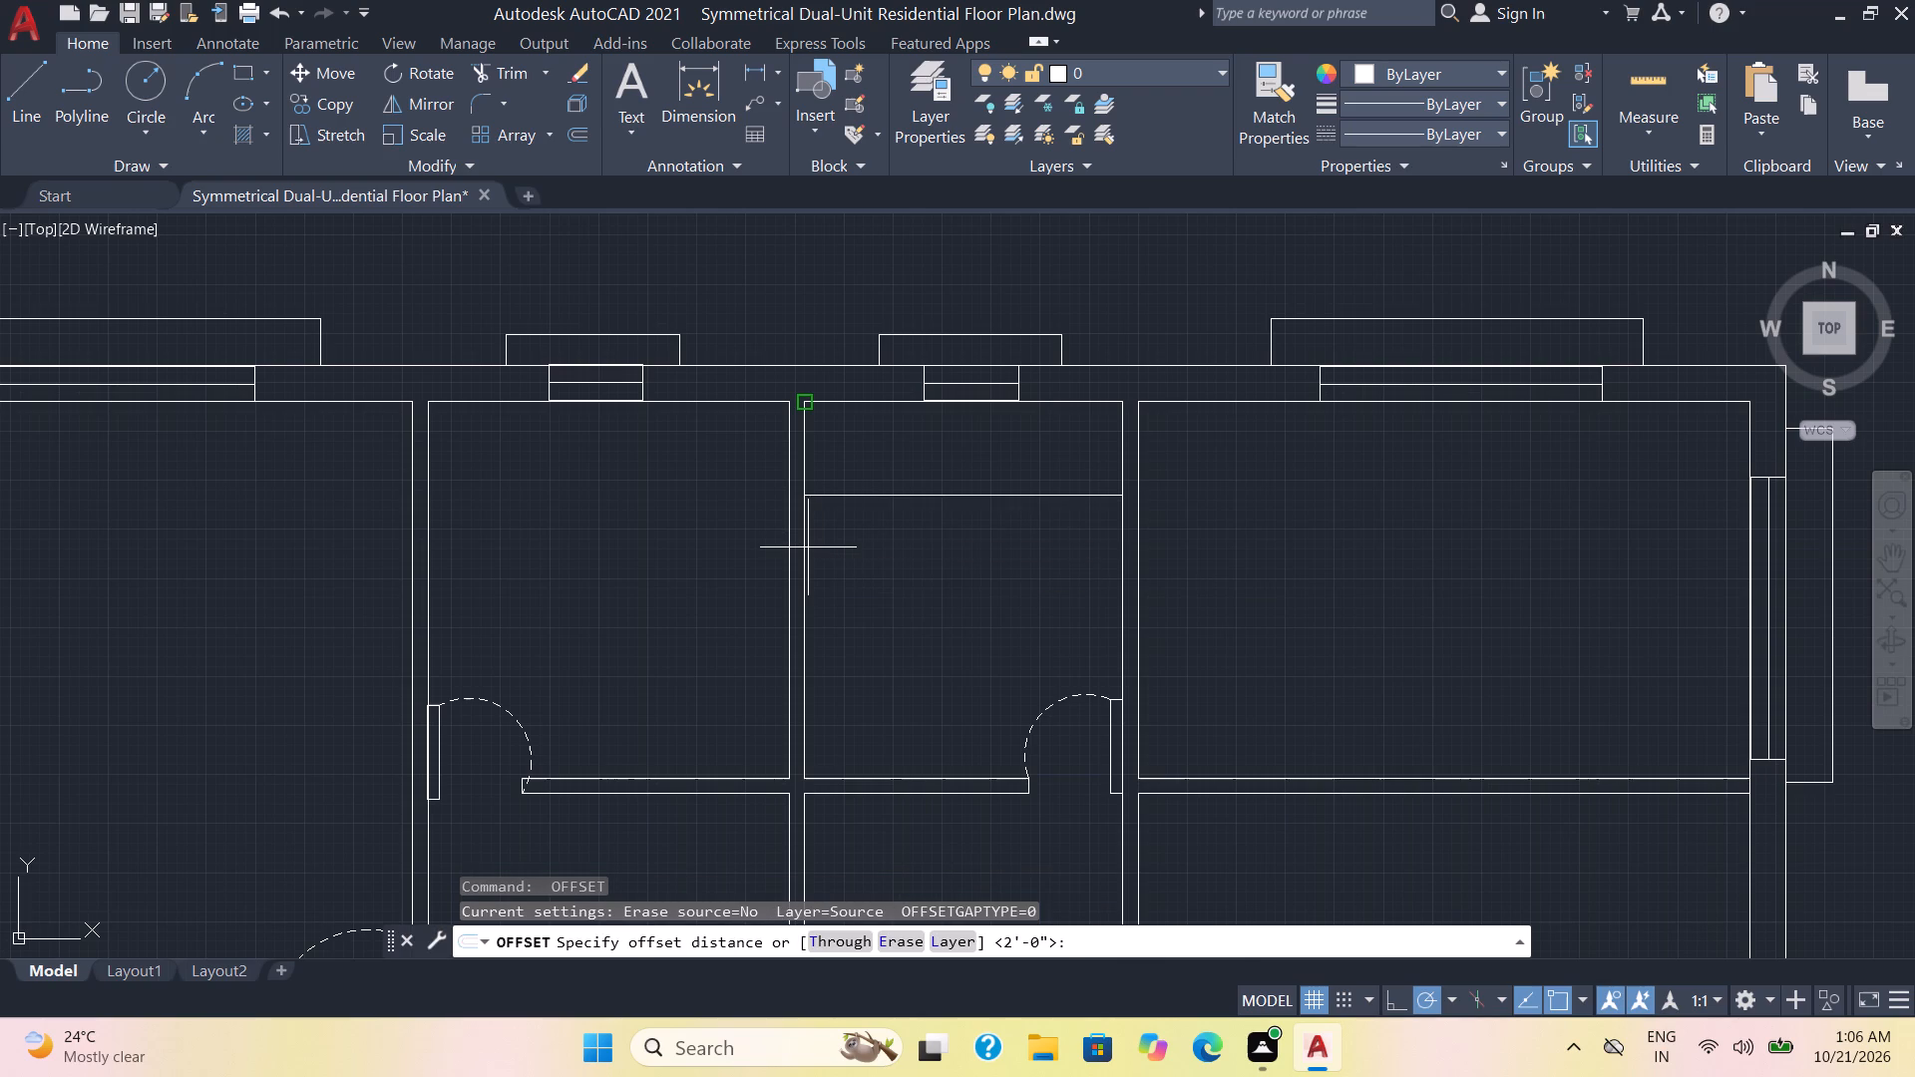
key("space")
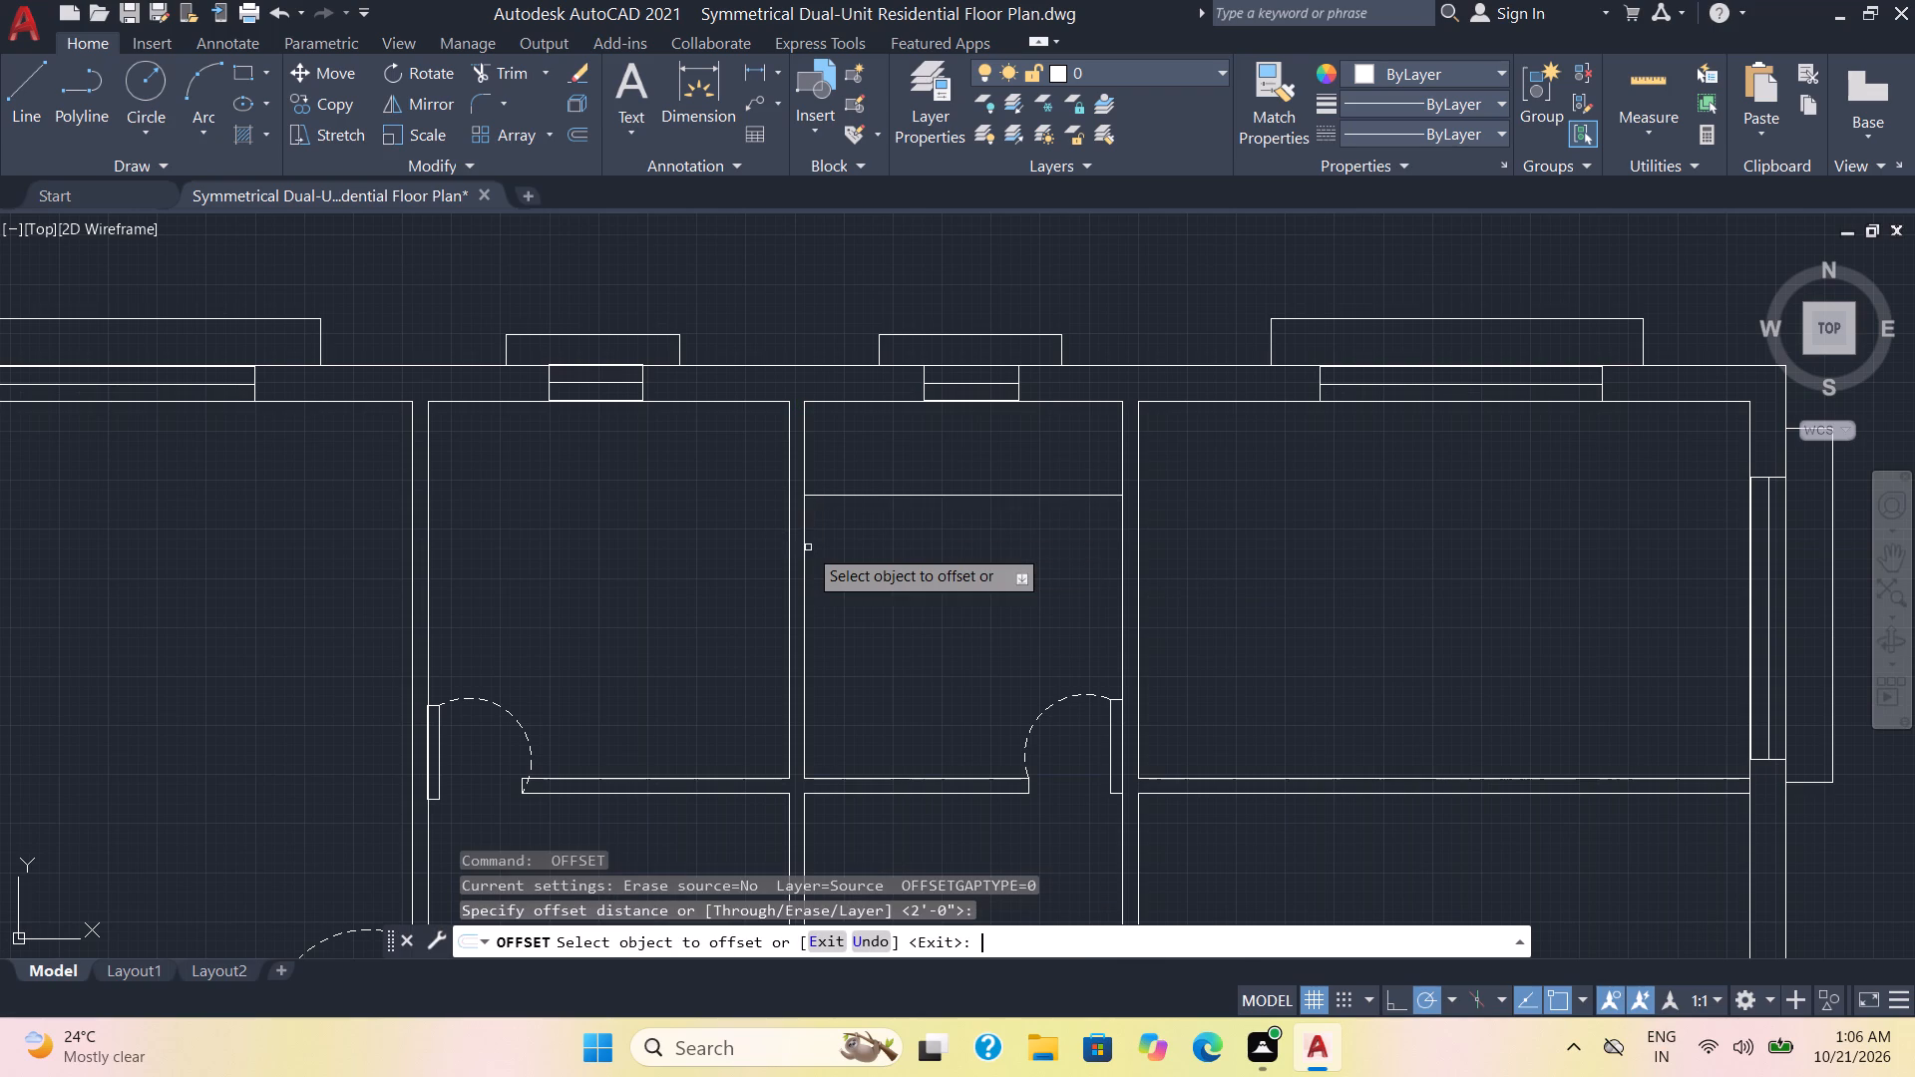
left_click(803, 551)
left_click(836, 555)
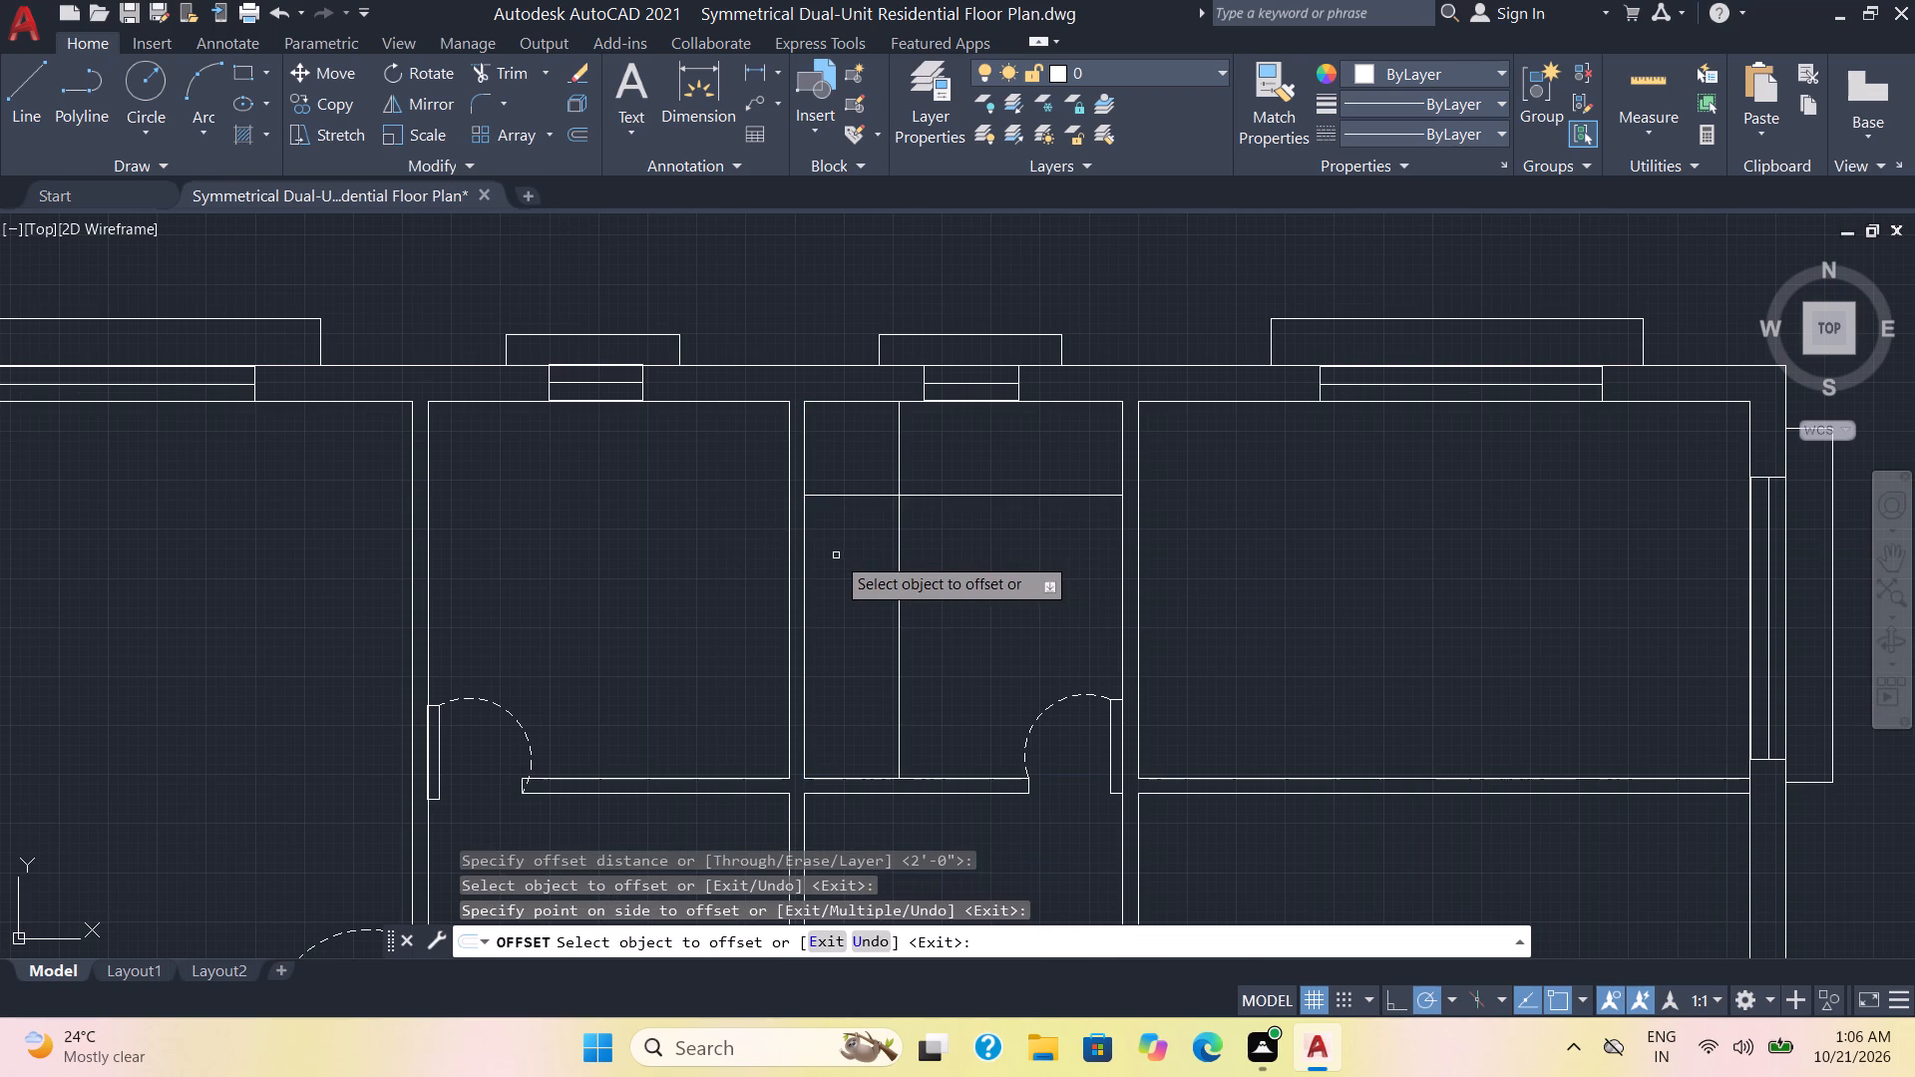
left_click(788, 589)
left_click(764, 594)
left_click(664, 402)
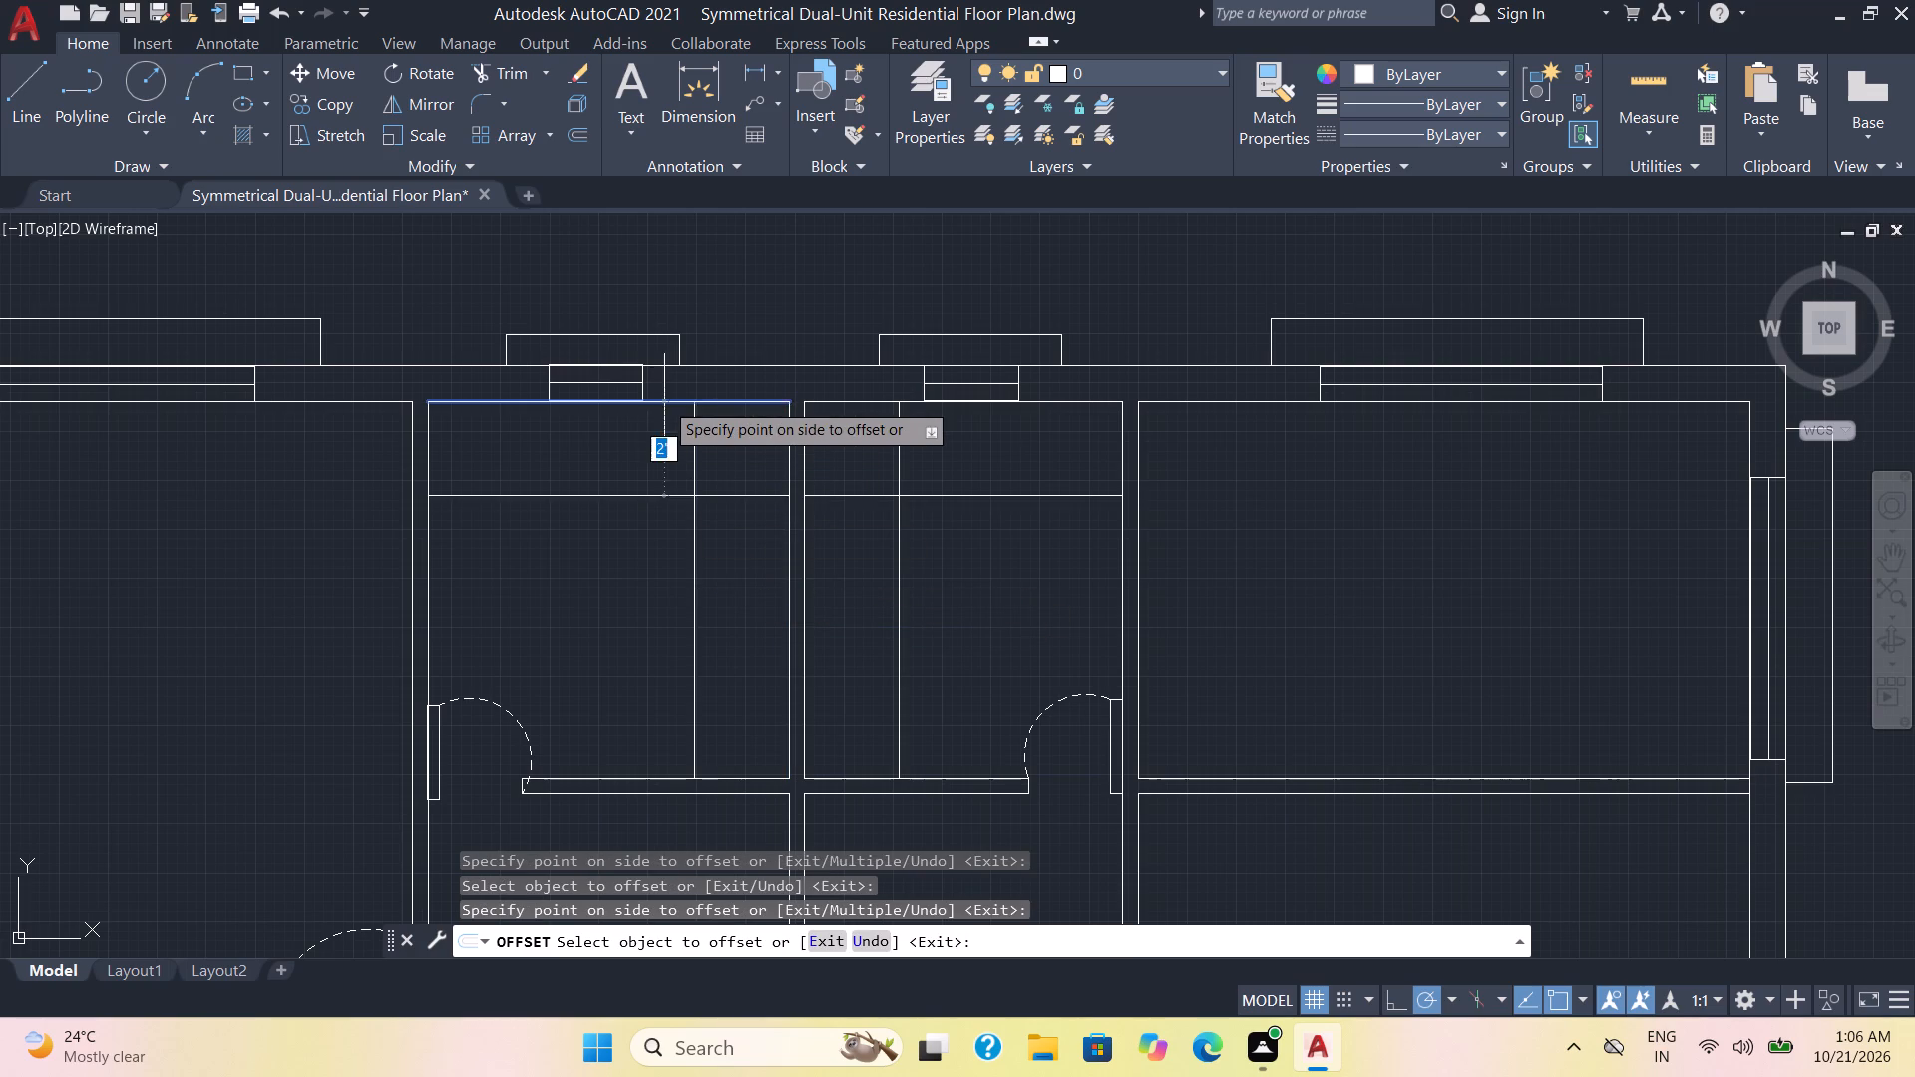
left_click(649, 458)
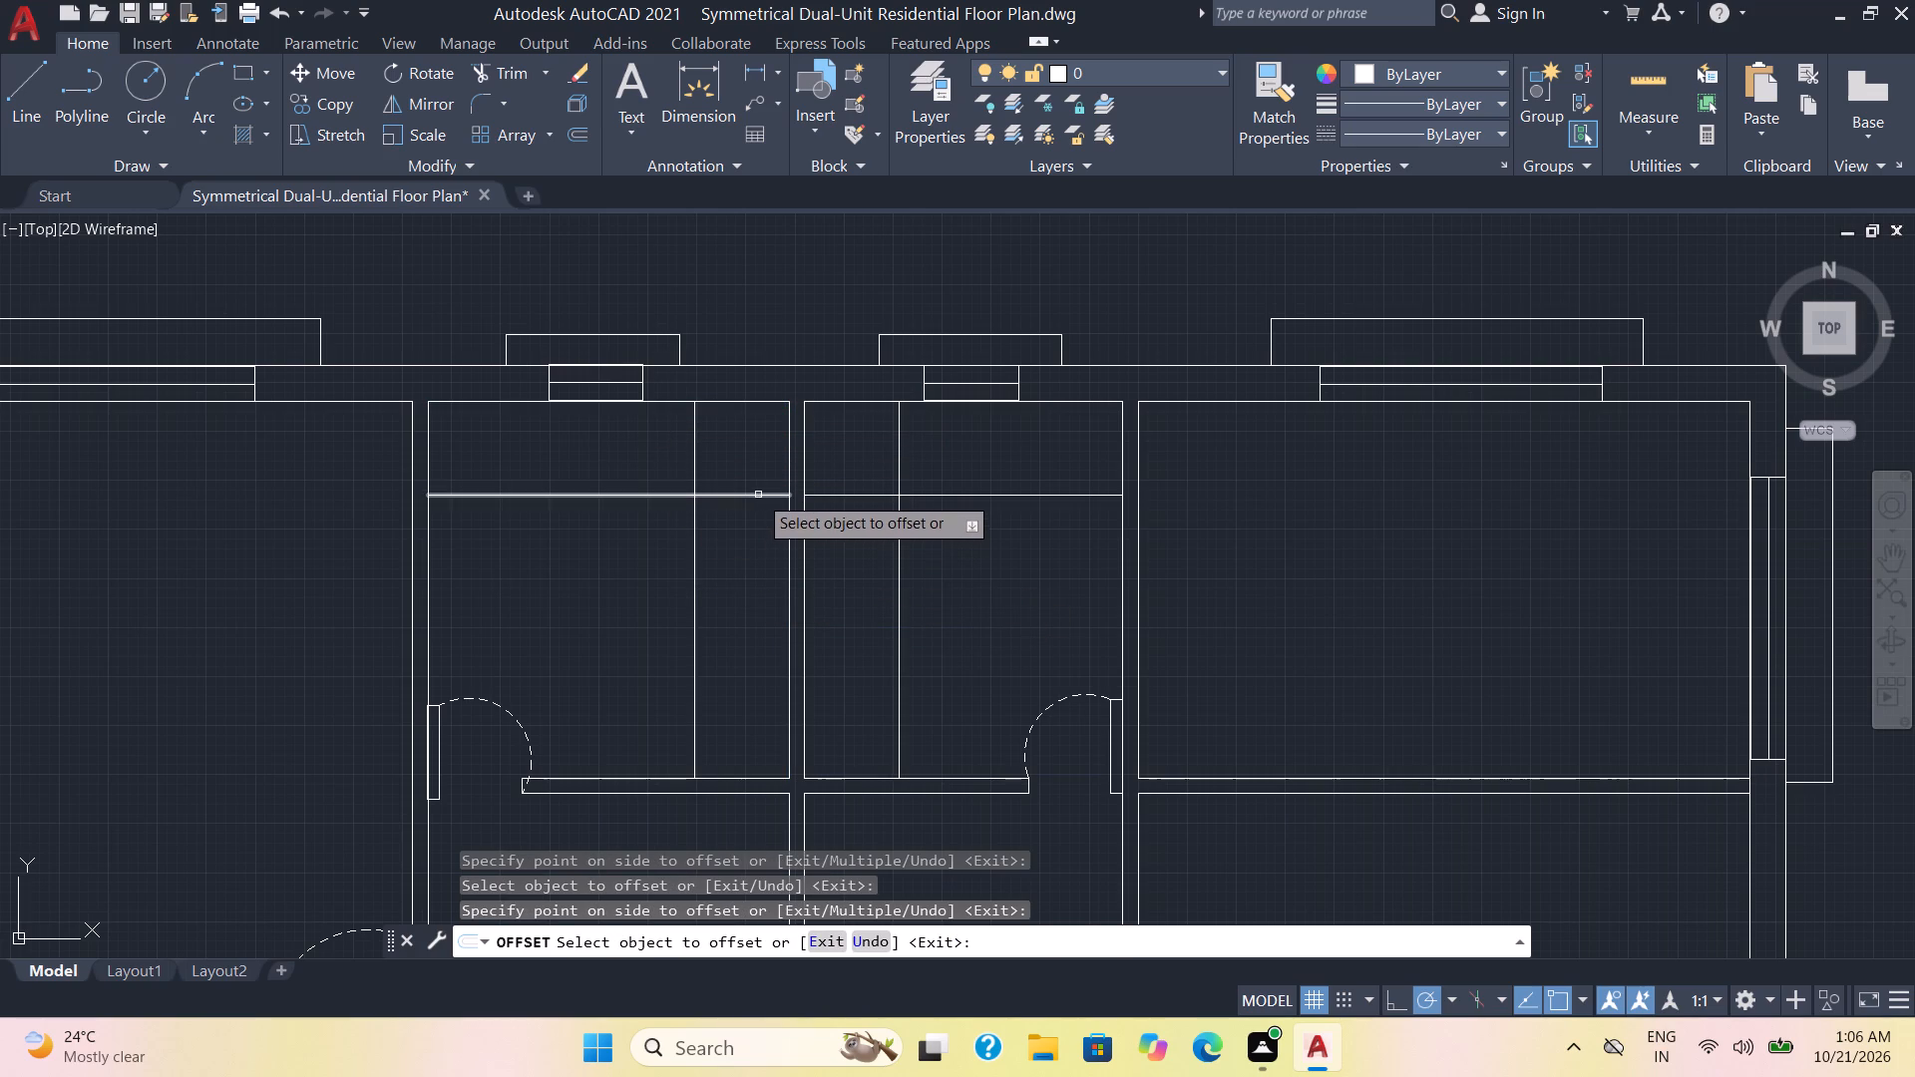
Offset the horizontal line below the top wall another 2' down in both small rooms.
left_click(758, 495)
left_click(751, 532)
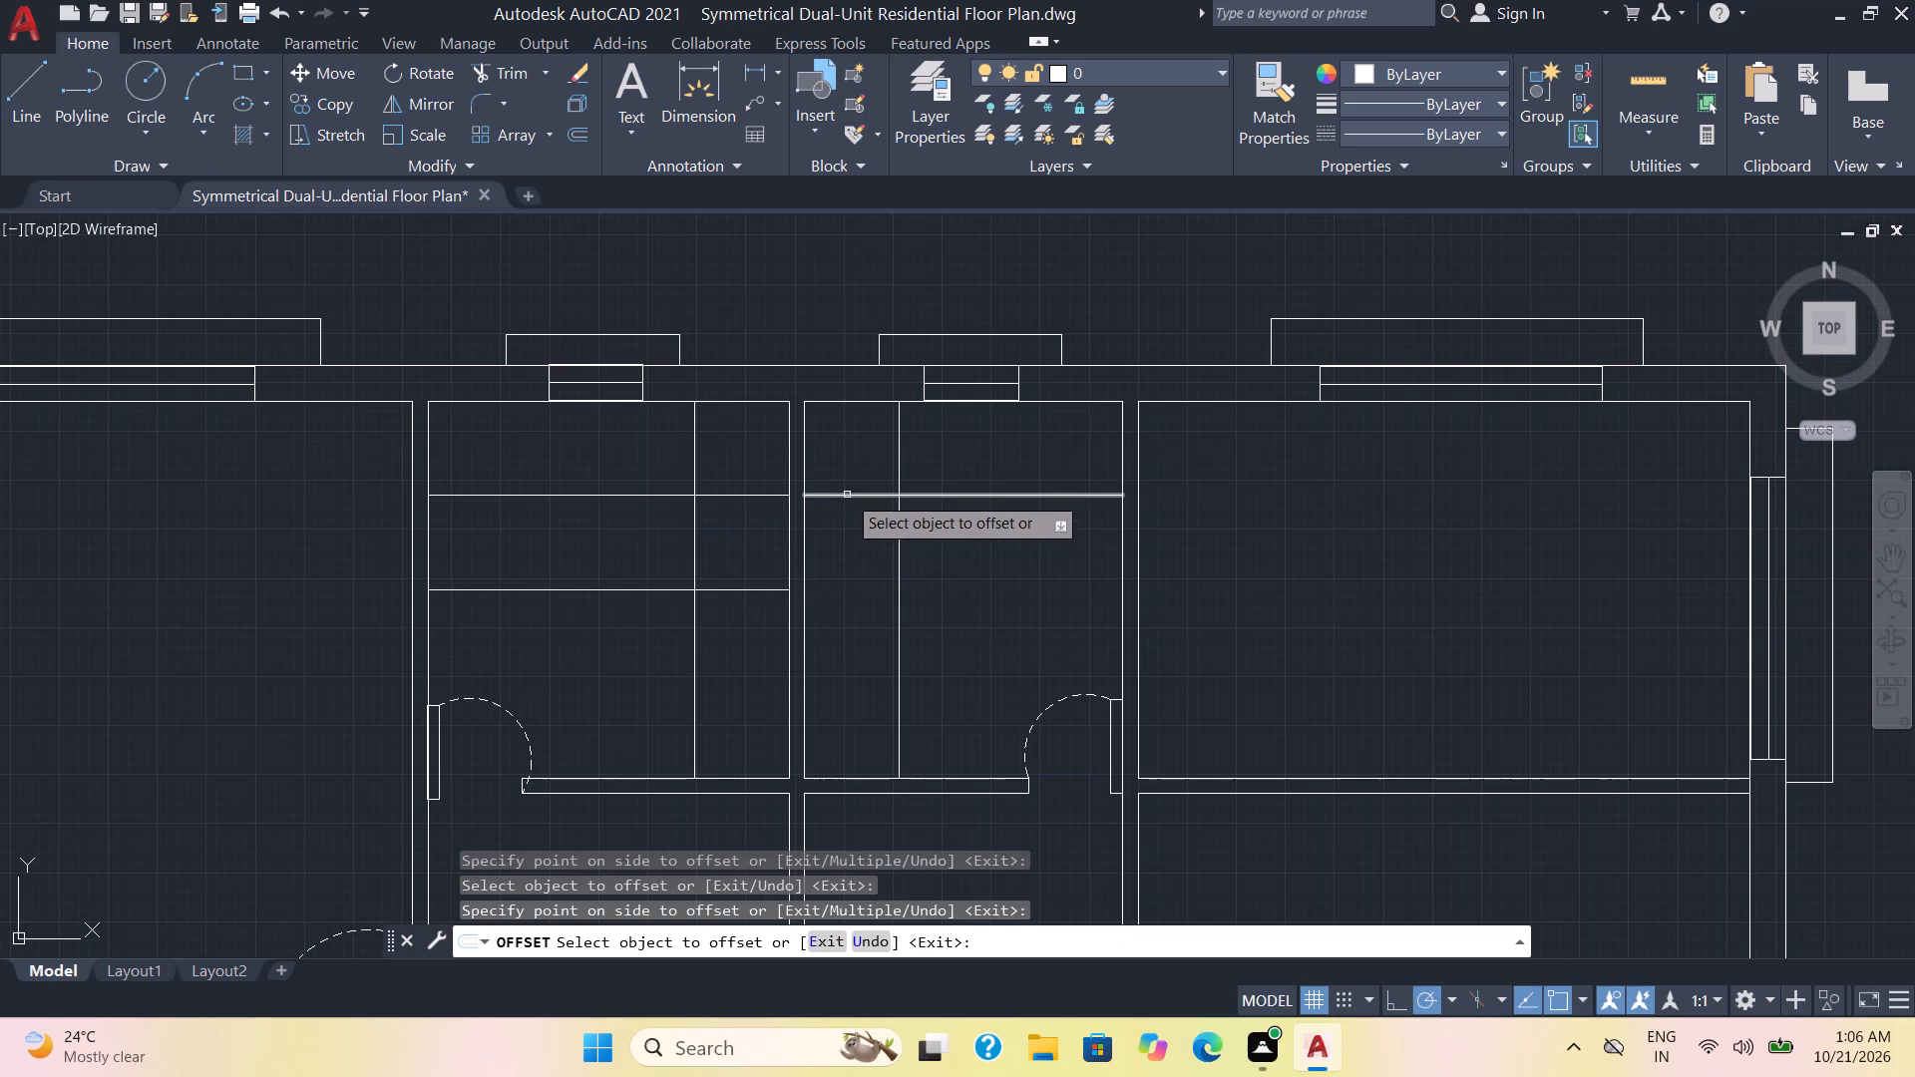
left_click(847, 495)
left_click(850, 553)
key("Escape")
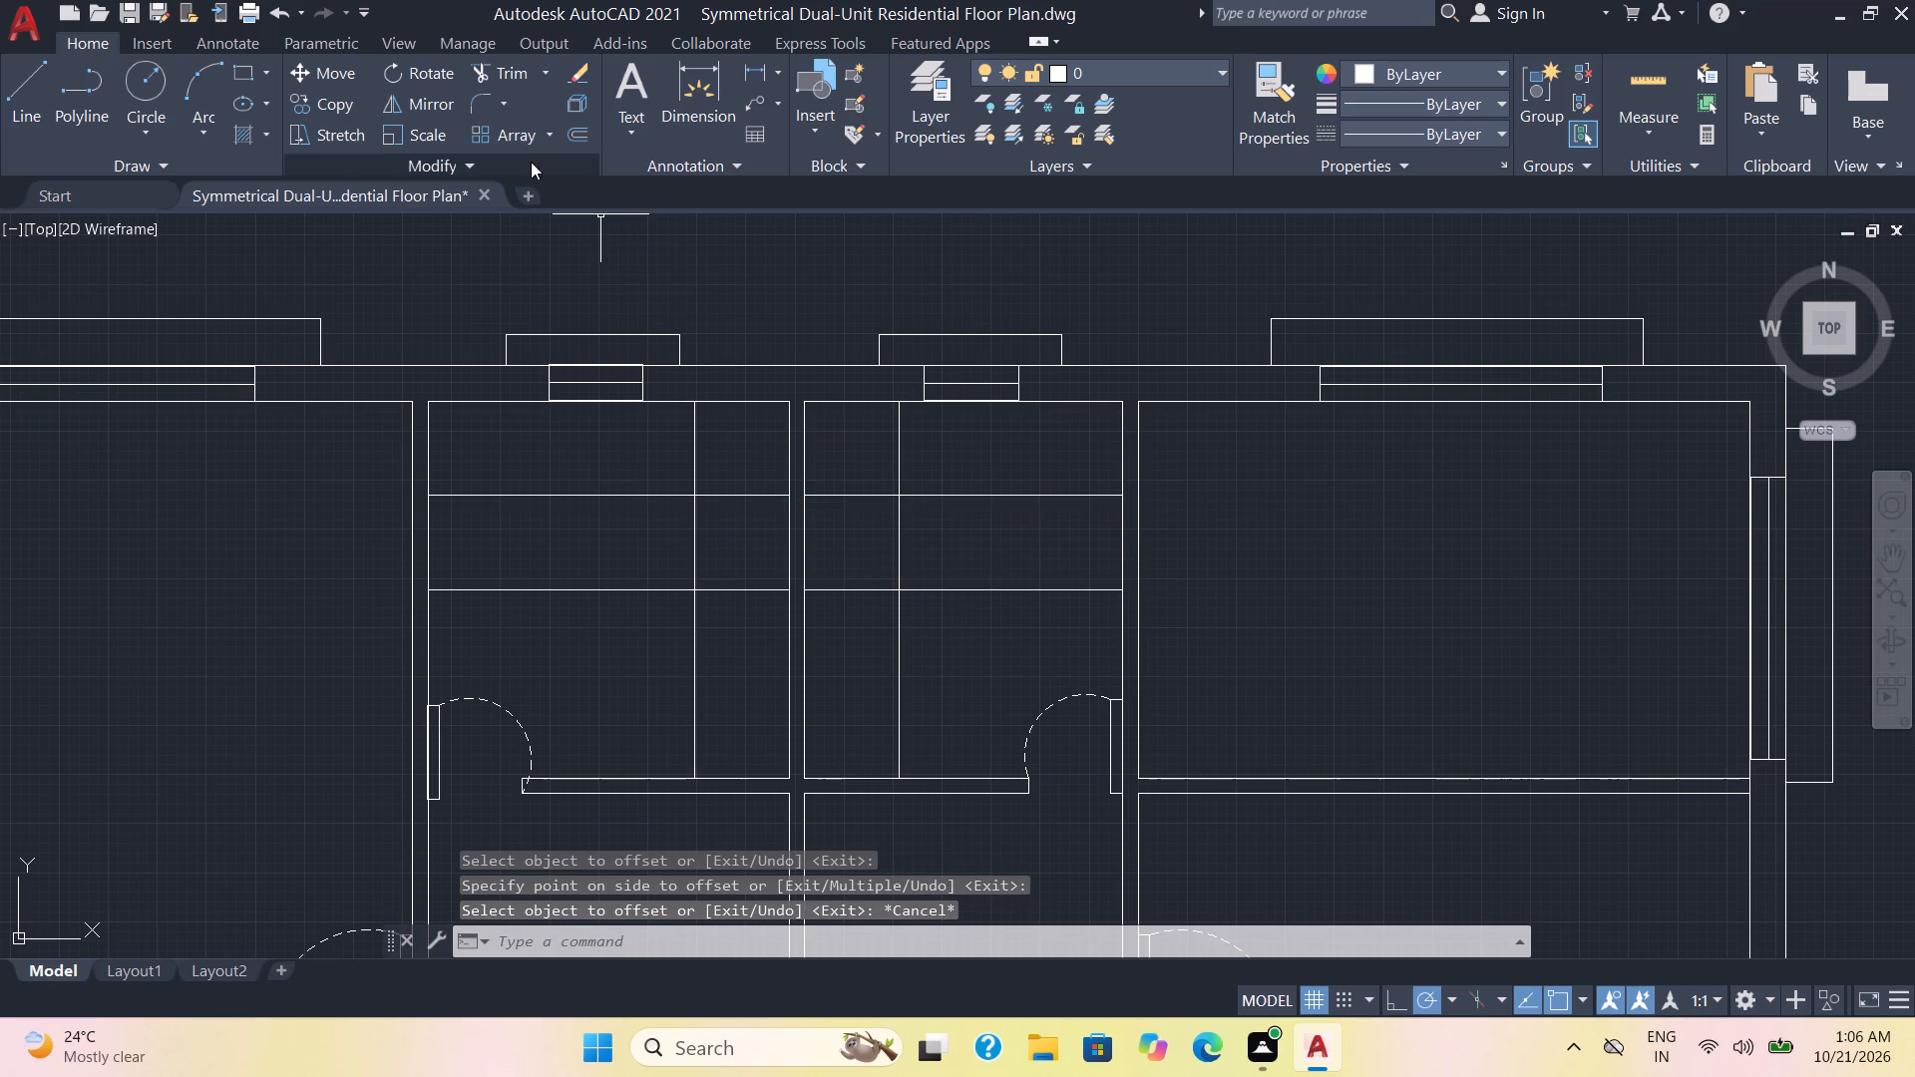
Trim the offset lines in both small rooms into mirrored L-shaped counter outlines along the top wall and shared partition.
left_click(491, 70)
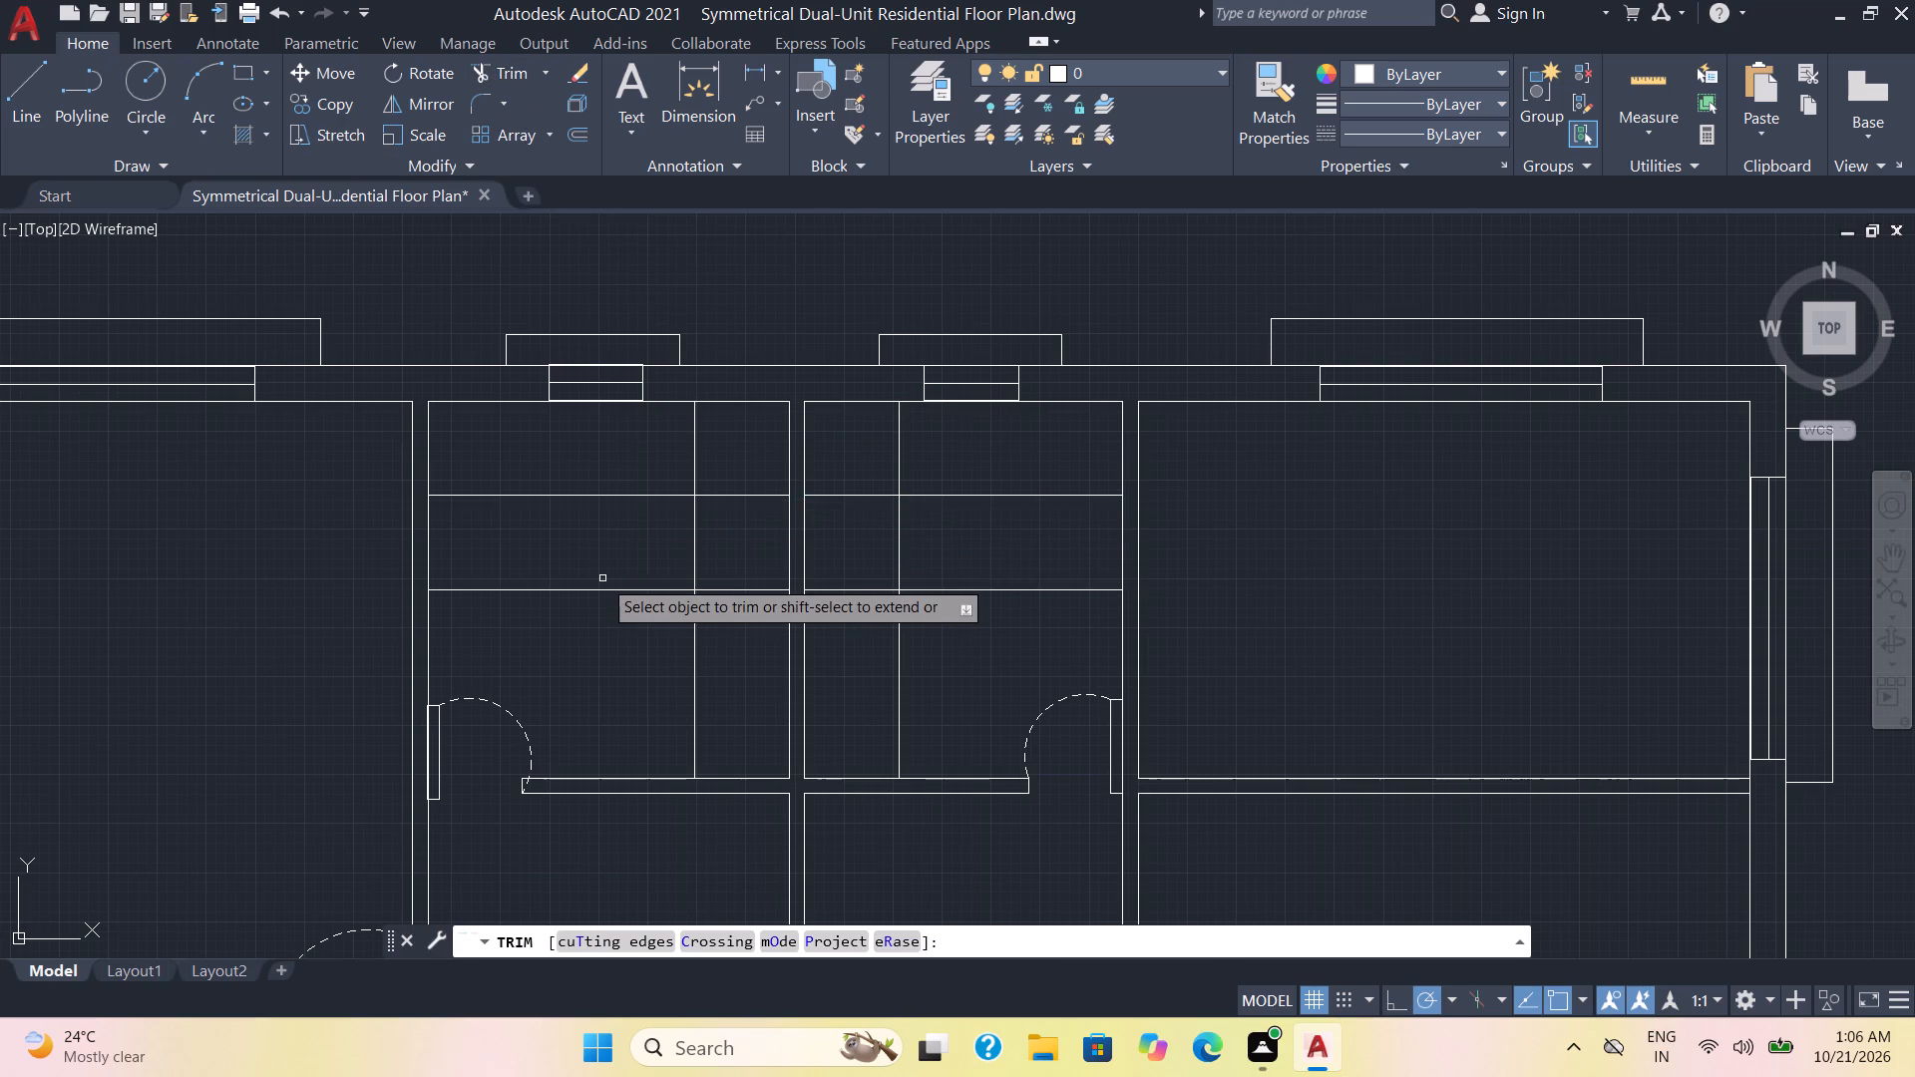
left_click_drag(602, 578, 717, 671)
left_click_drag(741, 530, 745, 494)
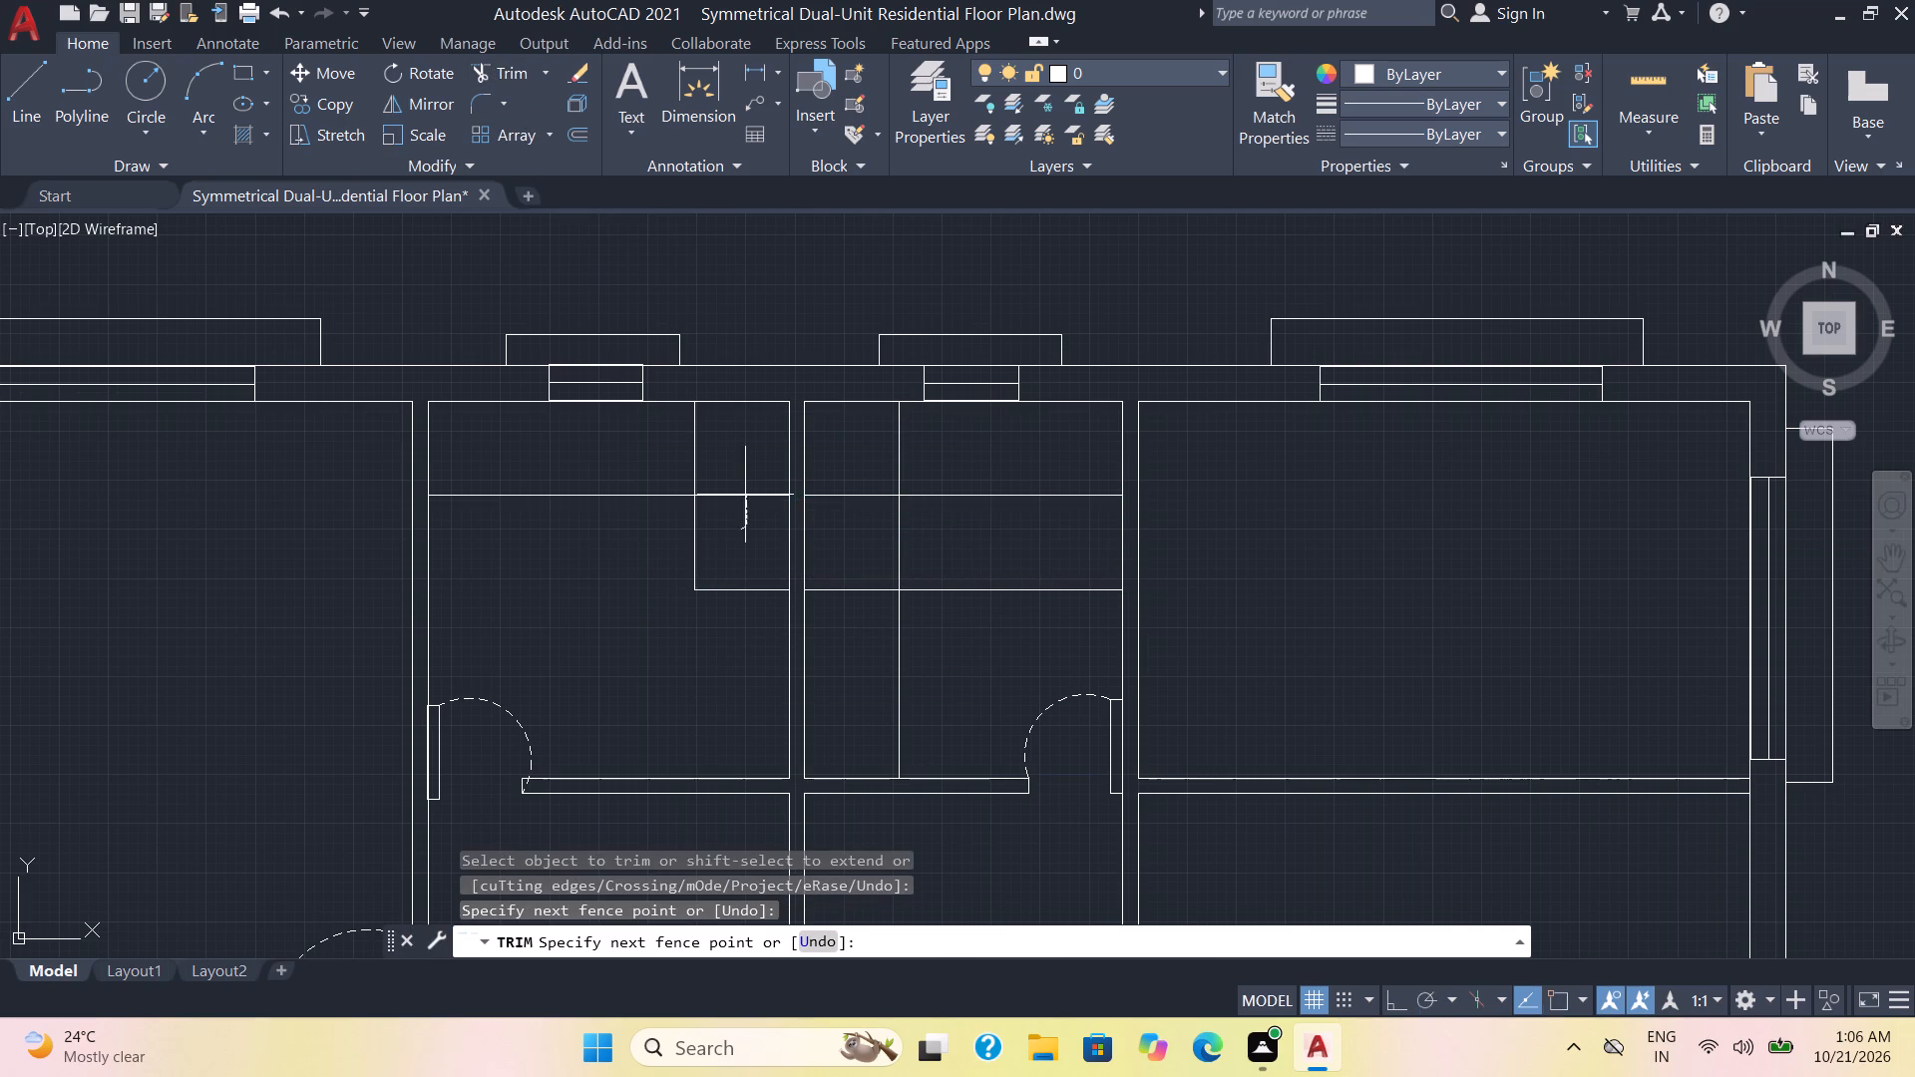
left_click_drag(745, 494, 658, 440)
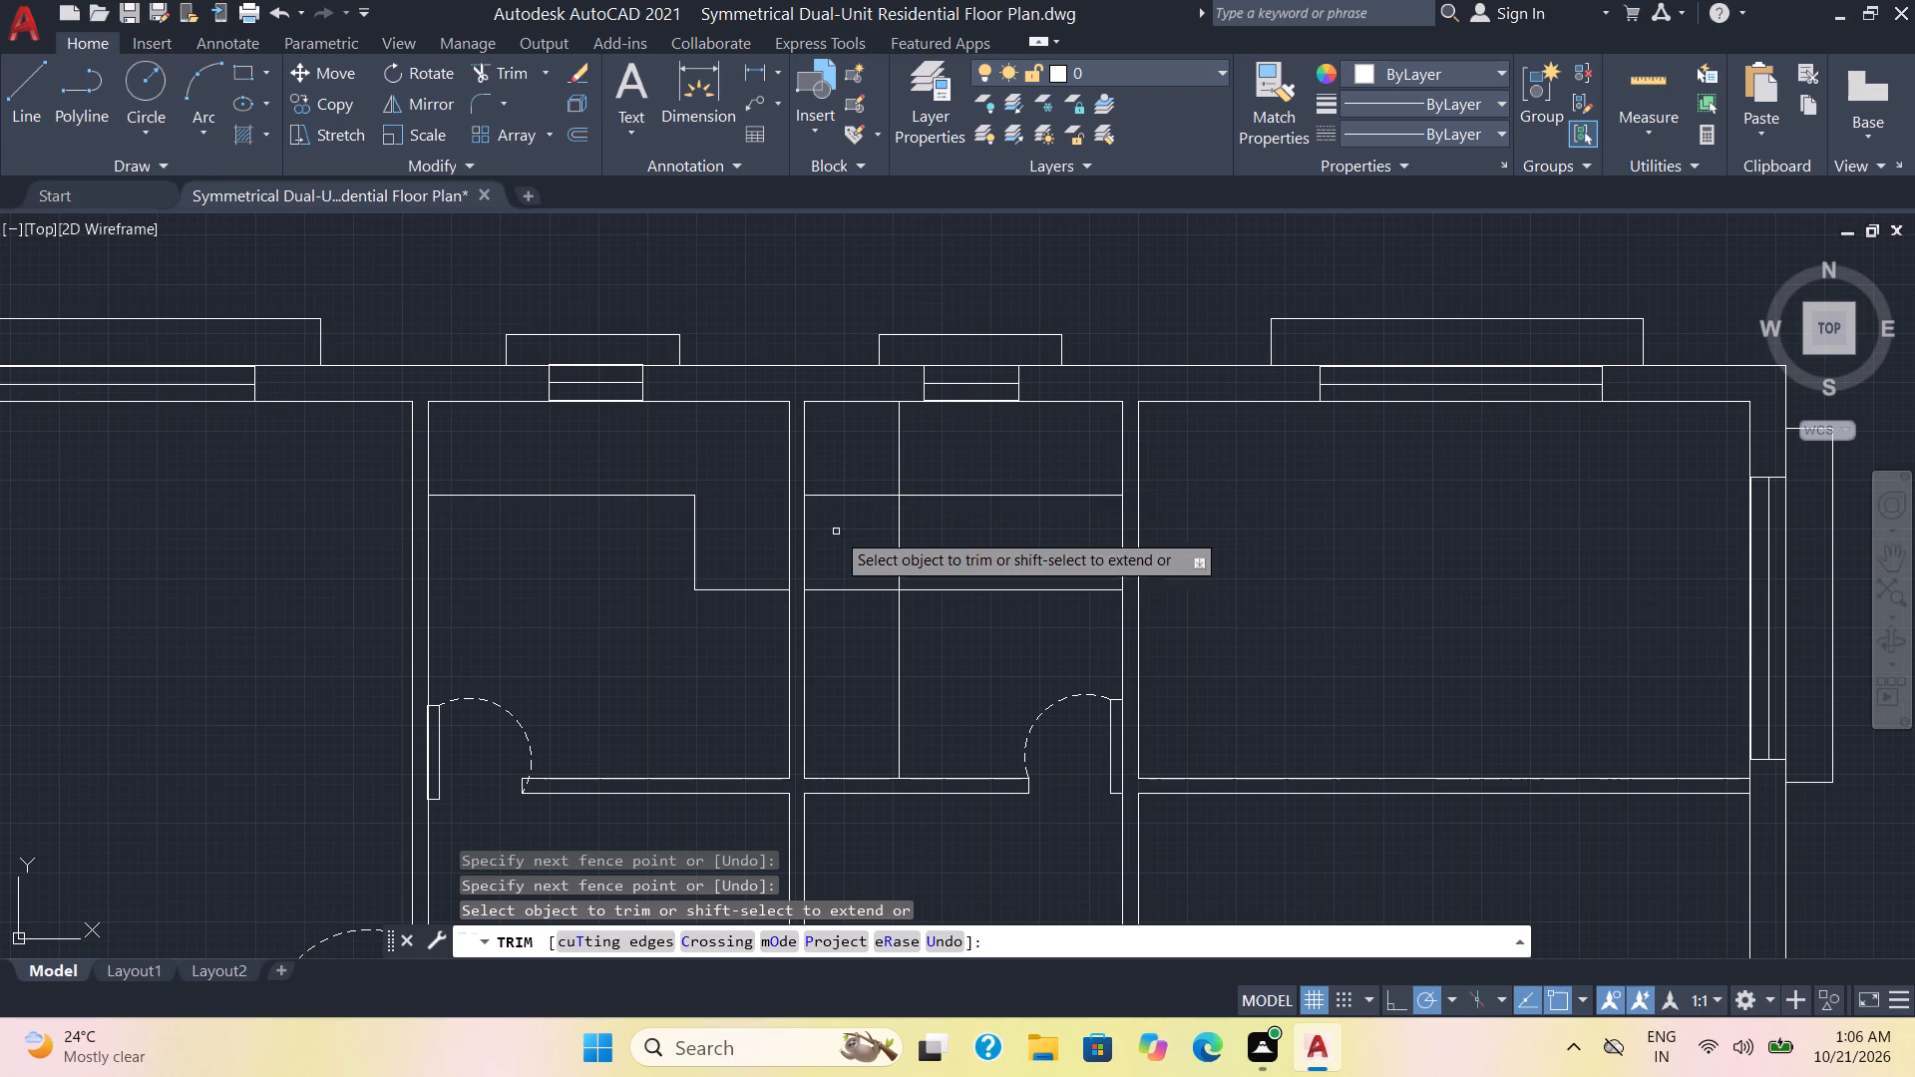
left_click_drag(839, 544, 914, 470)
left_click_drag(972, 566, 969, 573)
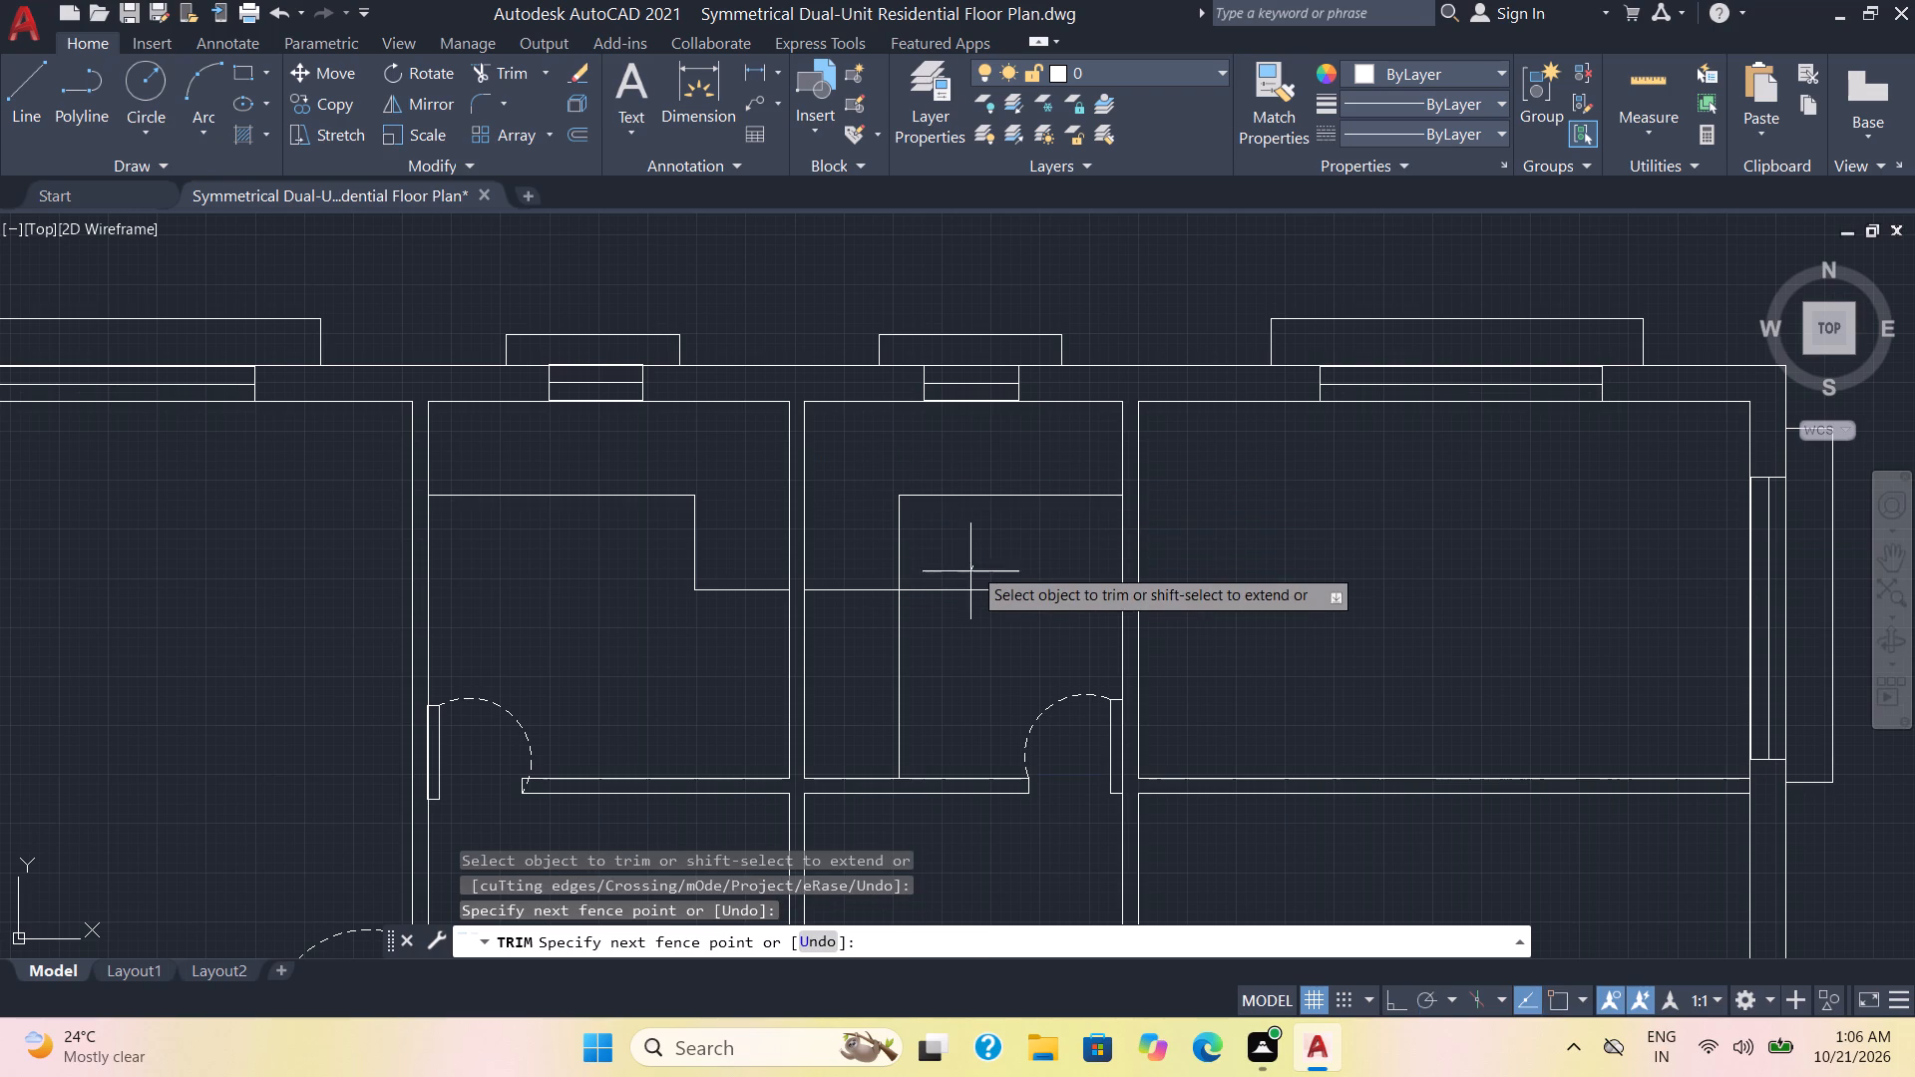
left_click_drag(969, 573, 892, 634)
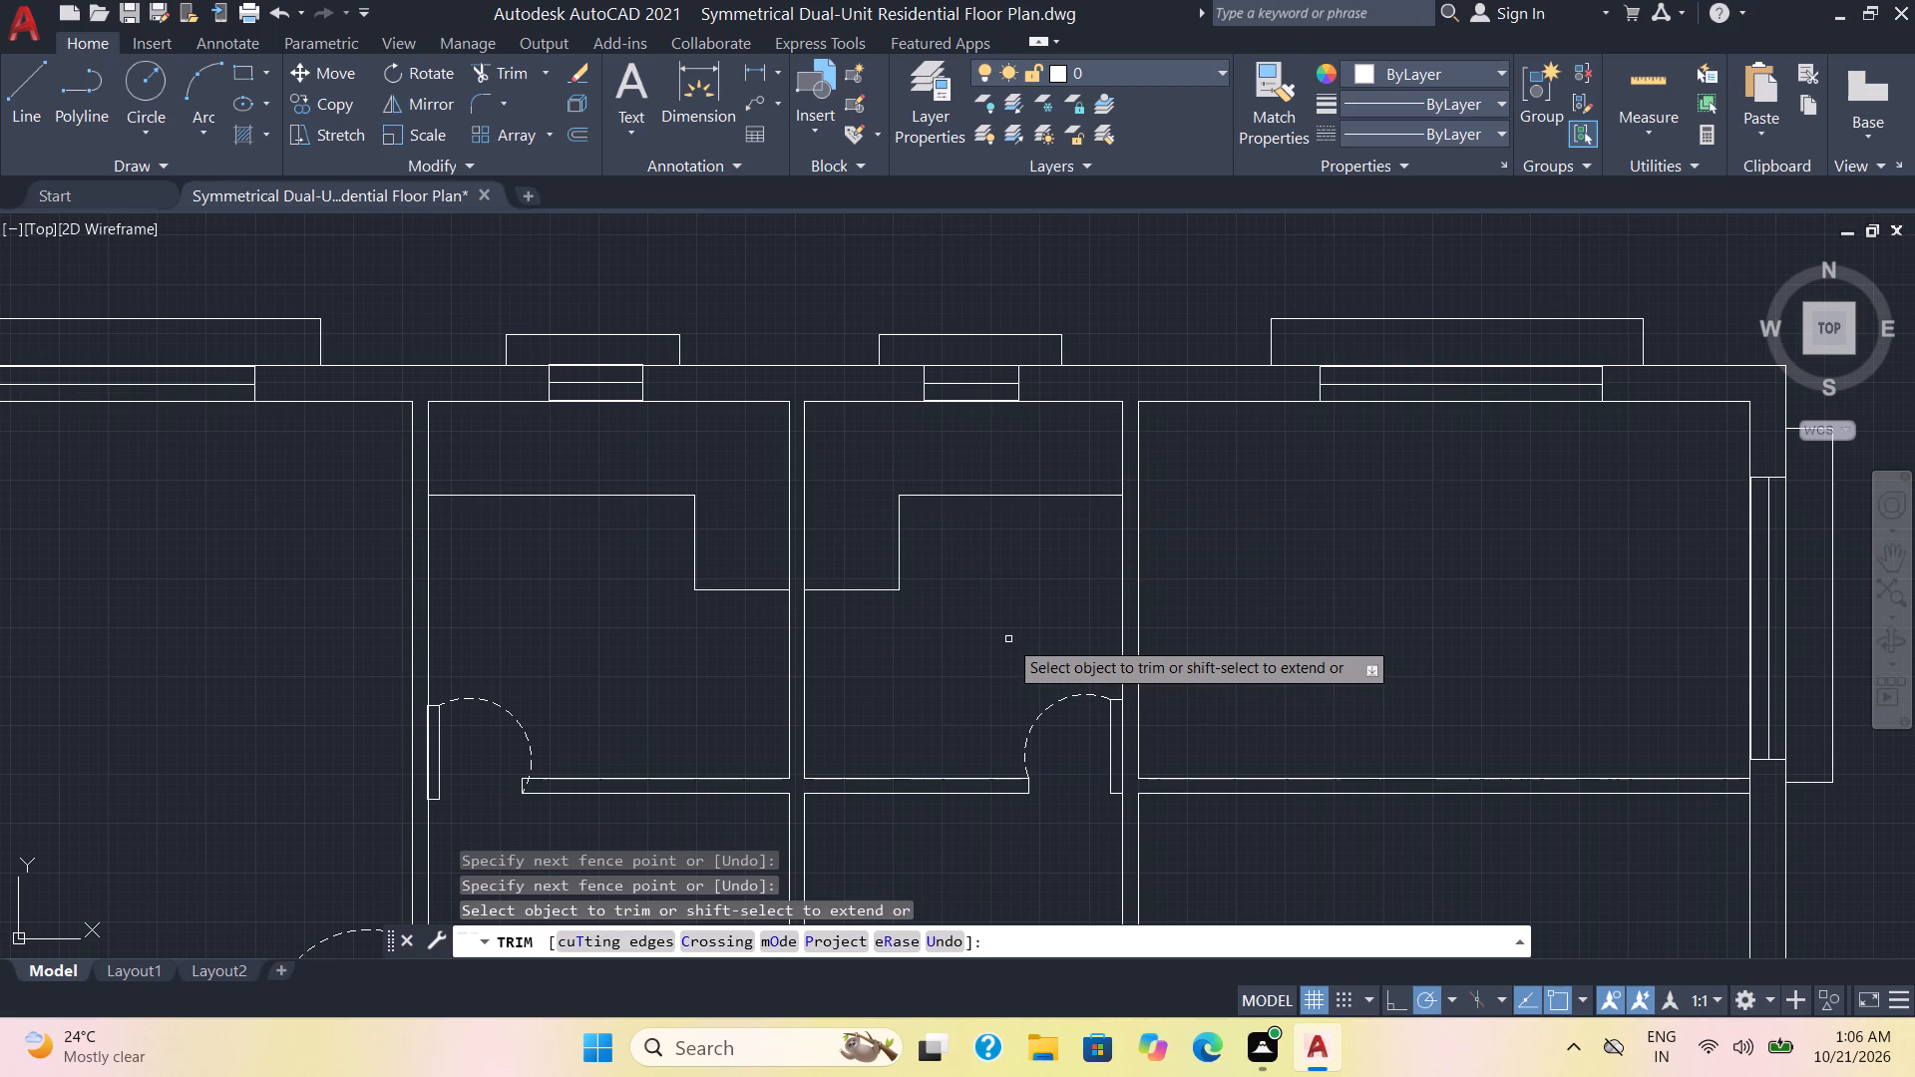
scroll(1008, 639, "down", 1)
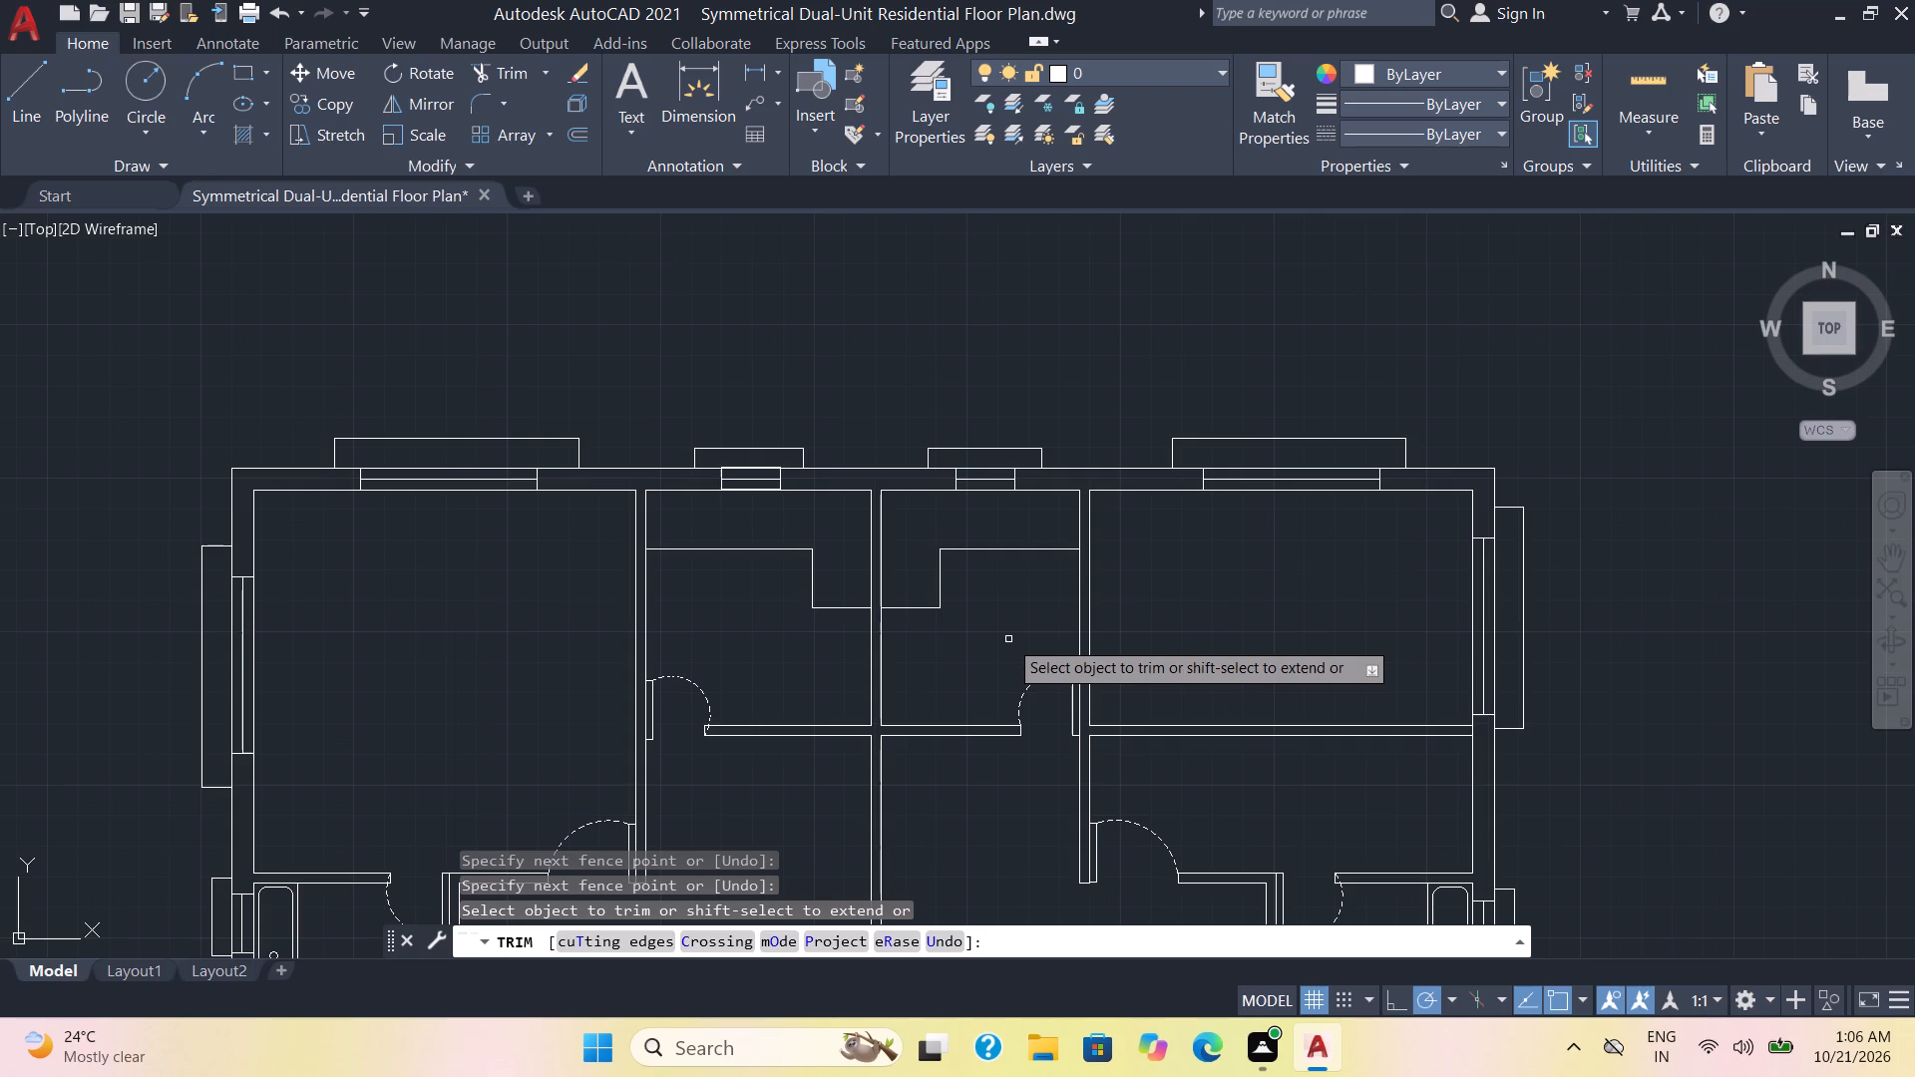
key("Escape")
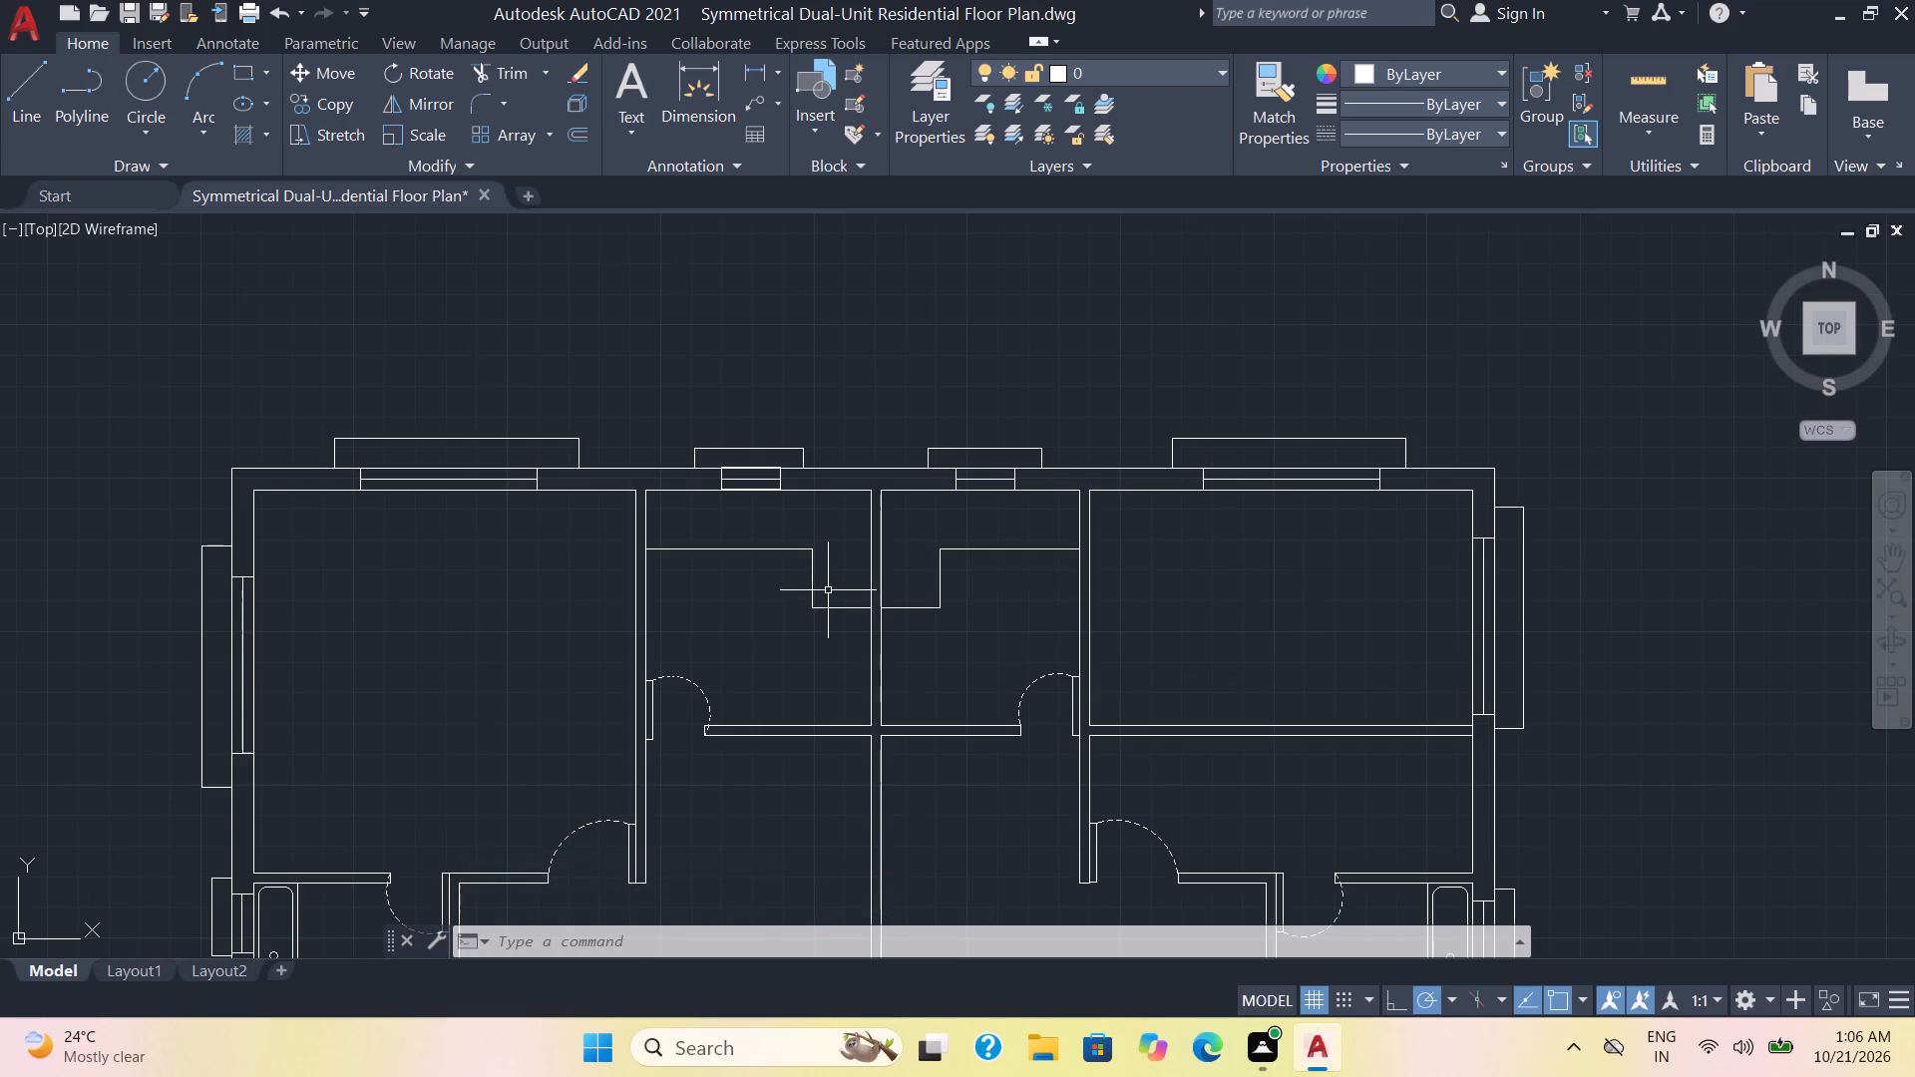
Insert the whole kitchen_appliances.dwg library drawing as a block in the empty area beside the floor plan.
left_click(152, 41)
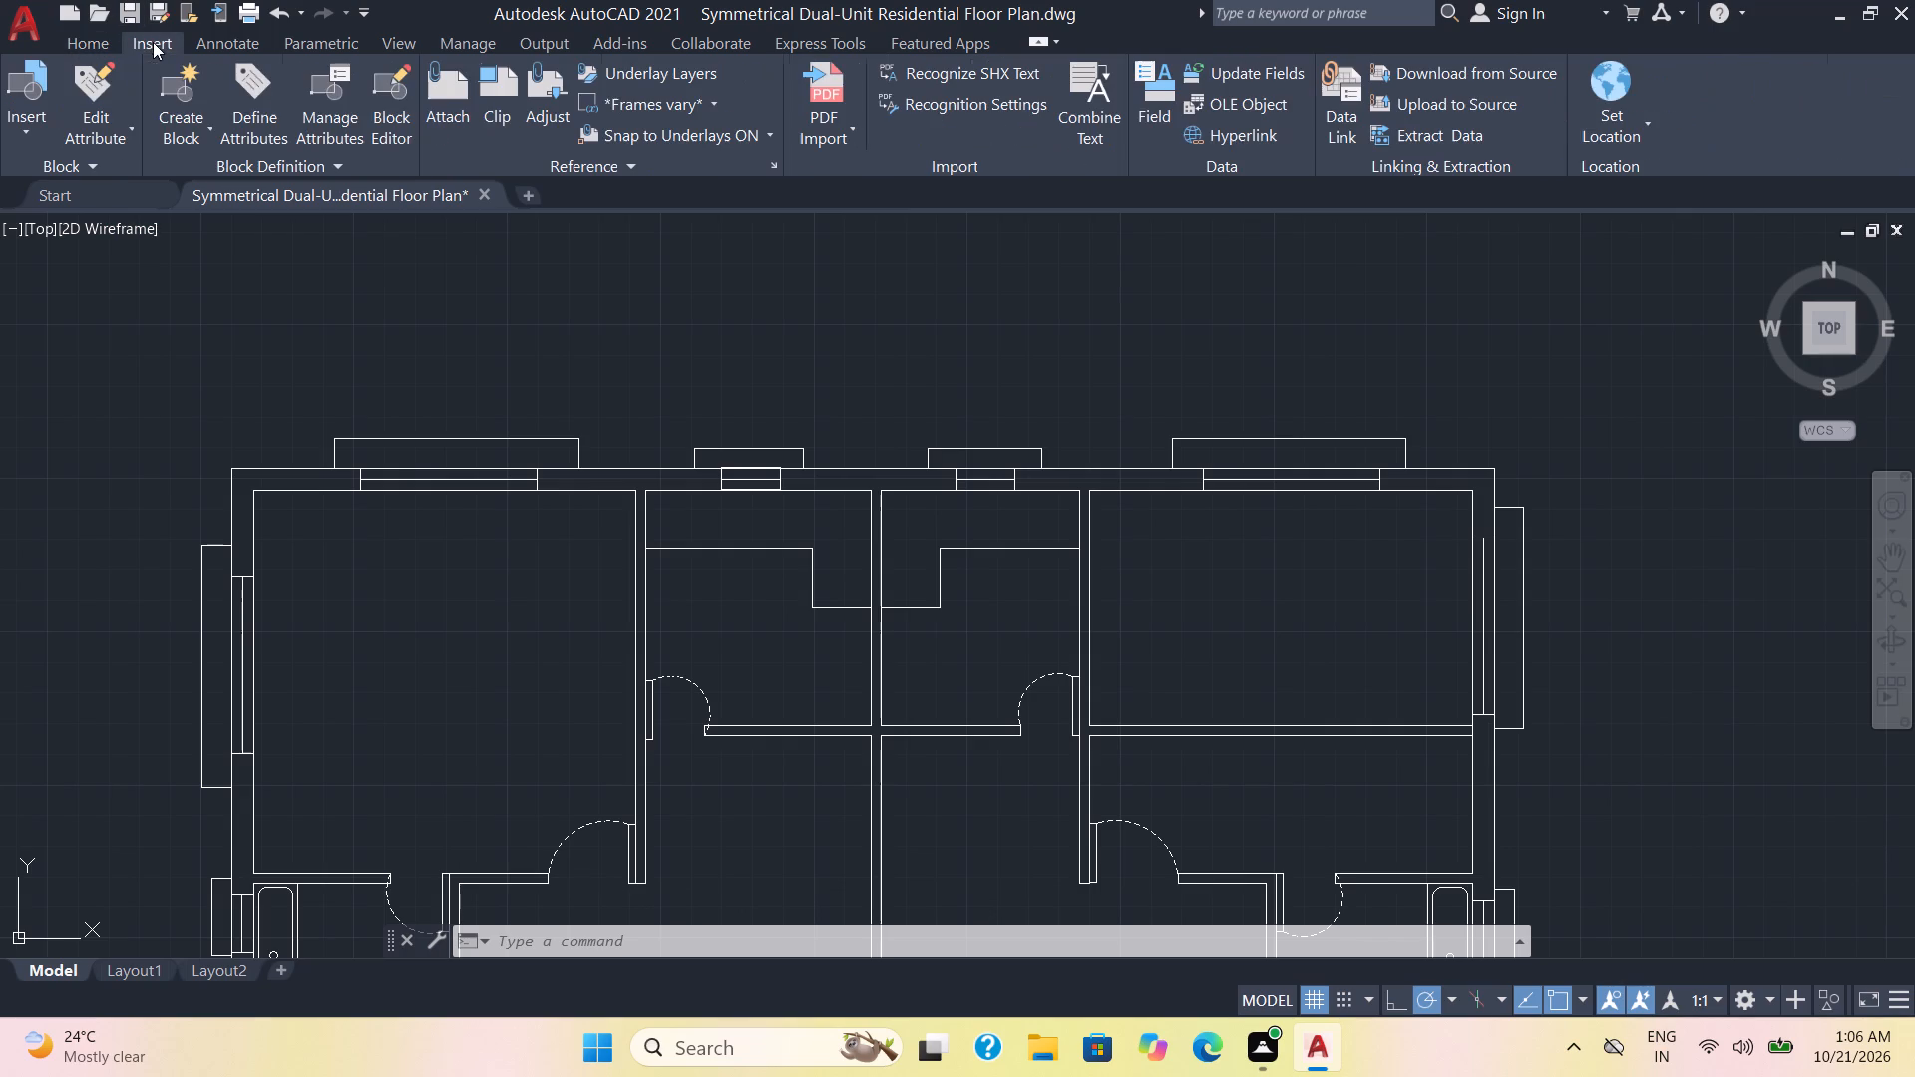
left_click(30, 135)
left_click(102, 280)
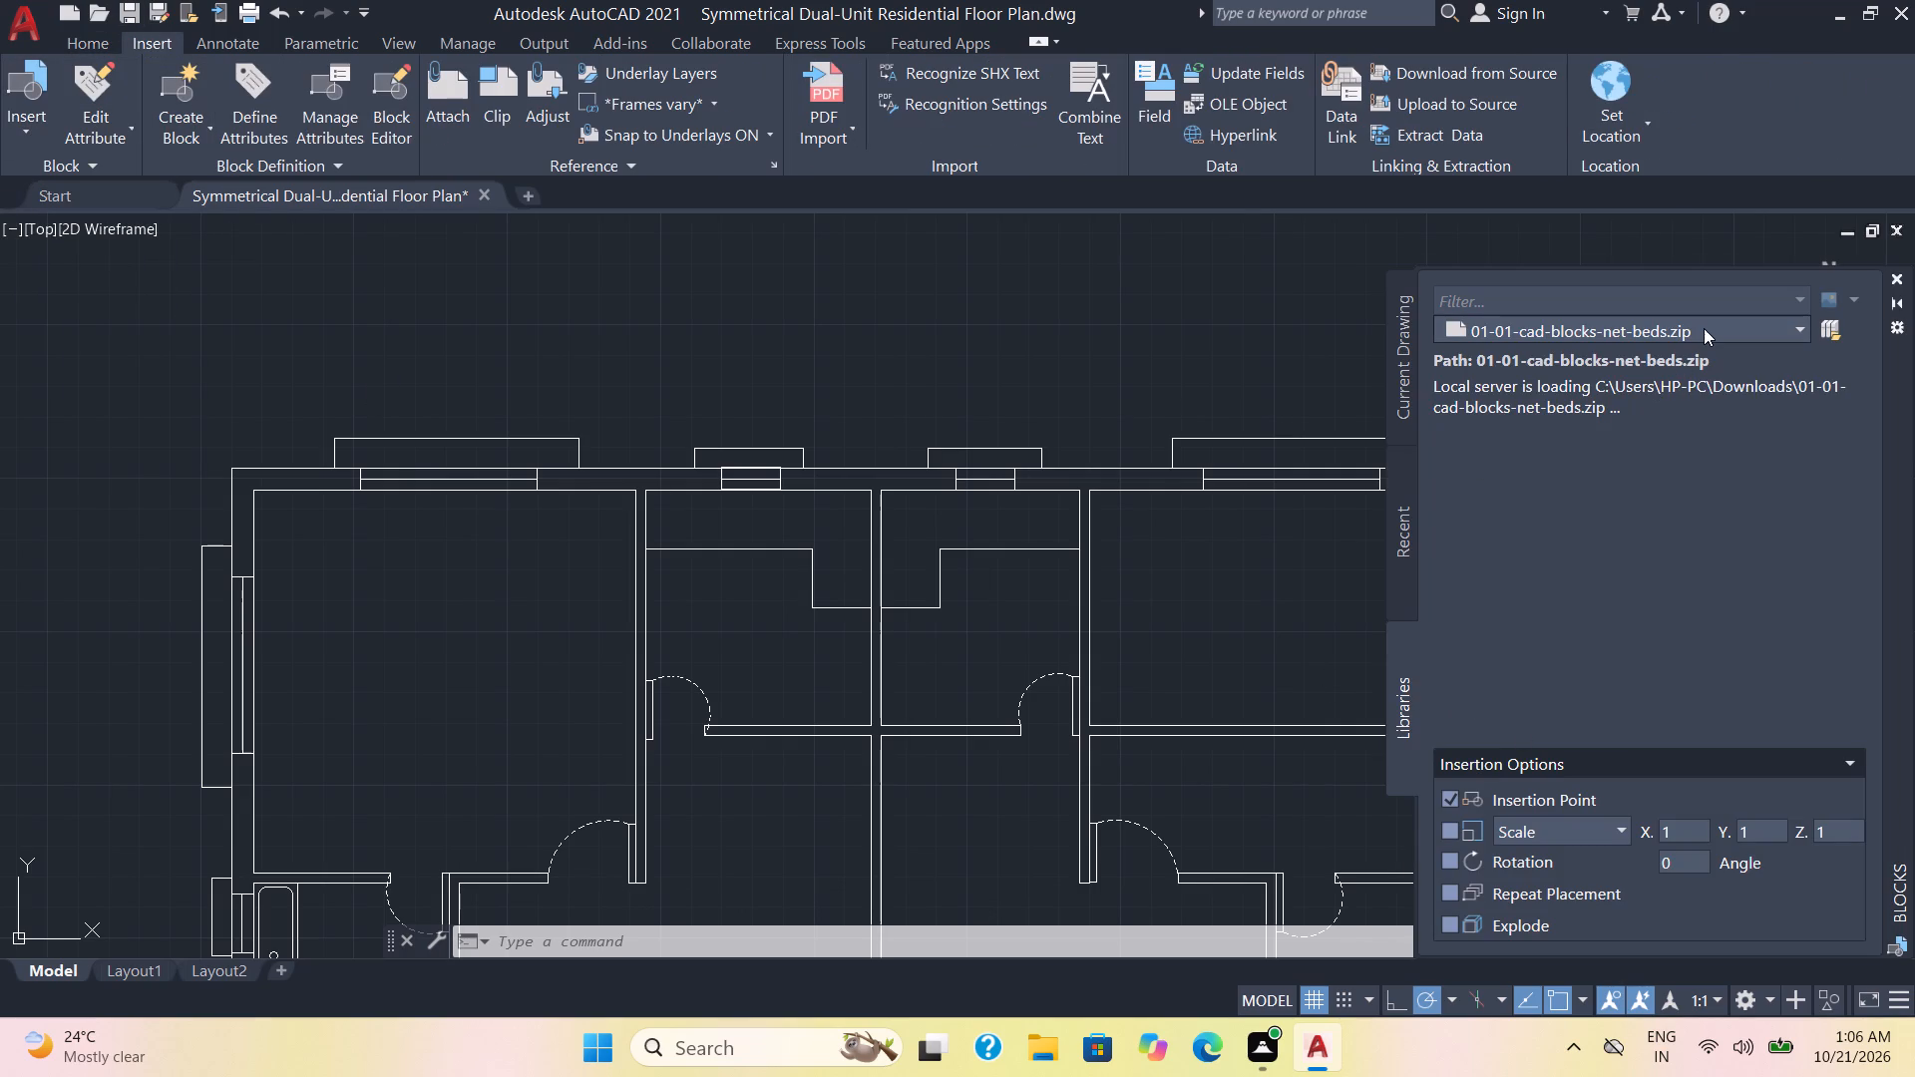
left_click(1704, 328)
left_click(1613, 383)
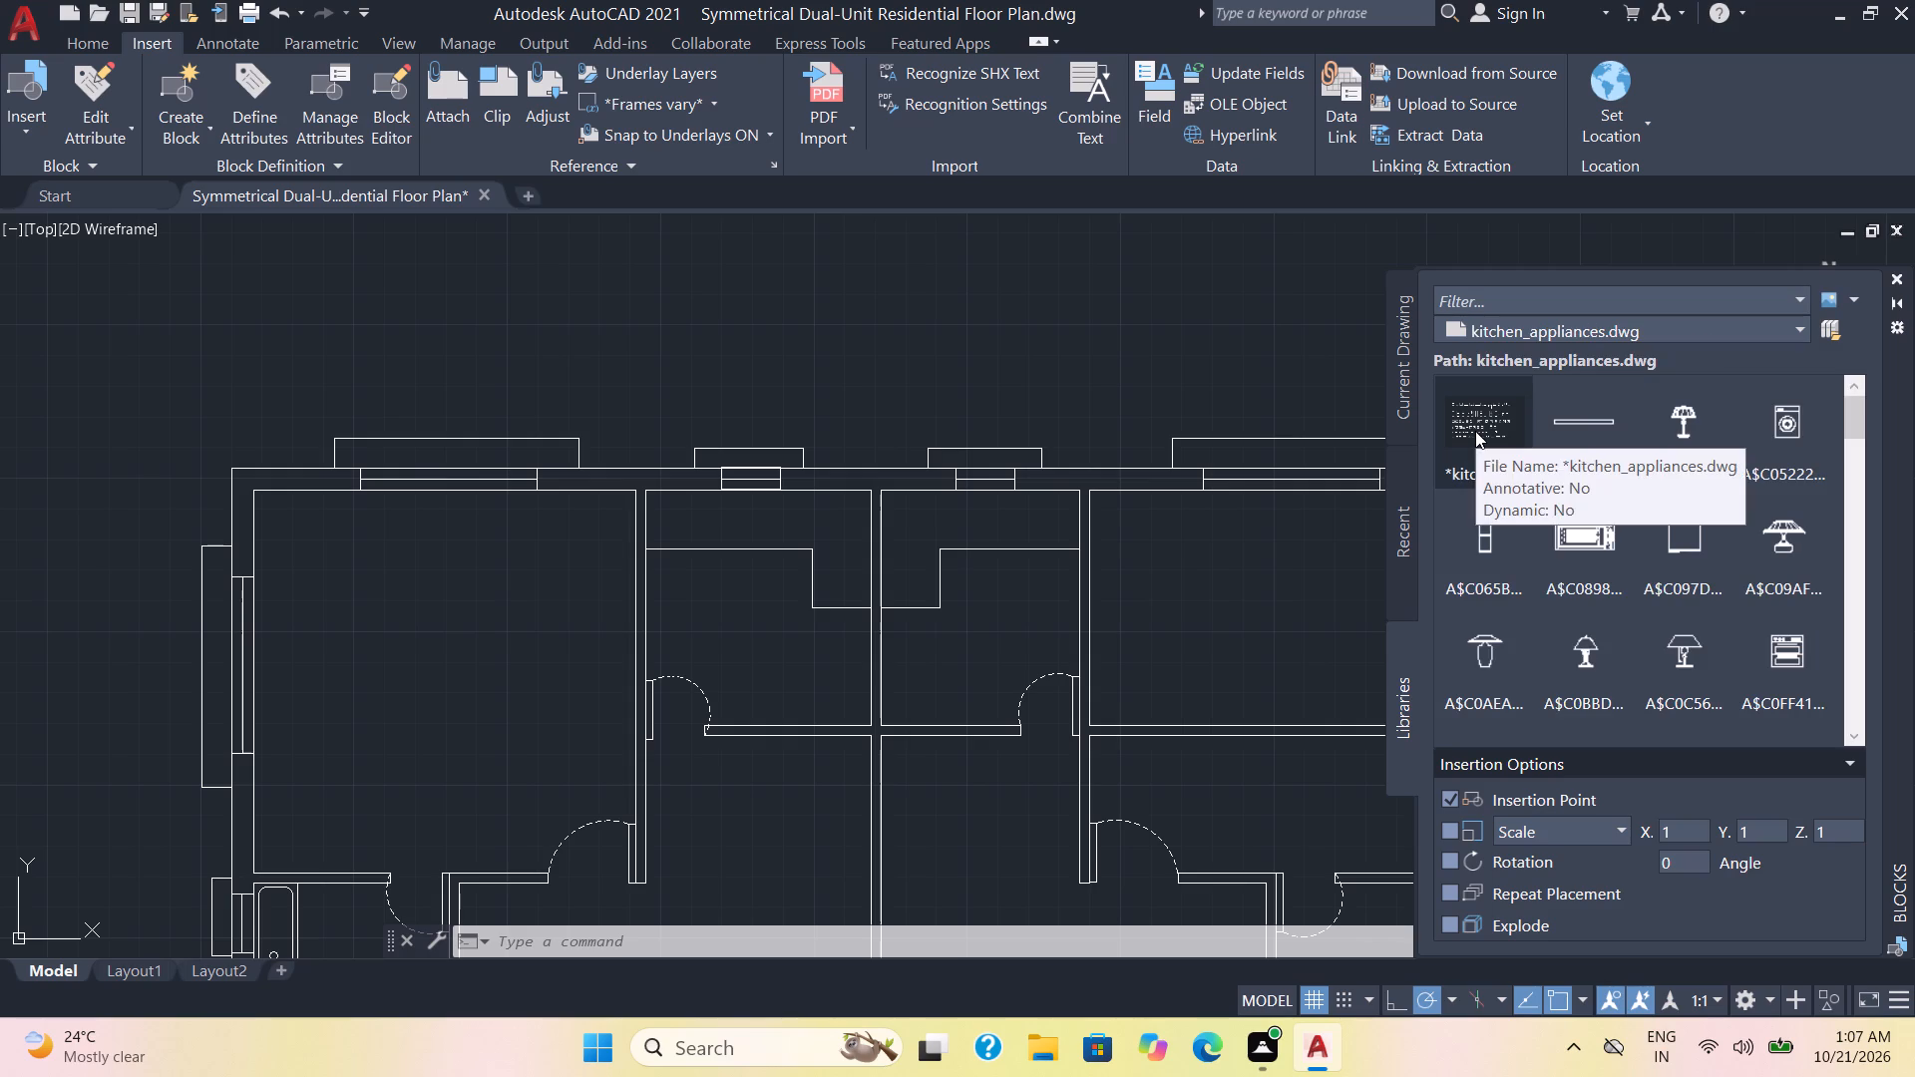
double_click(1475, 432)
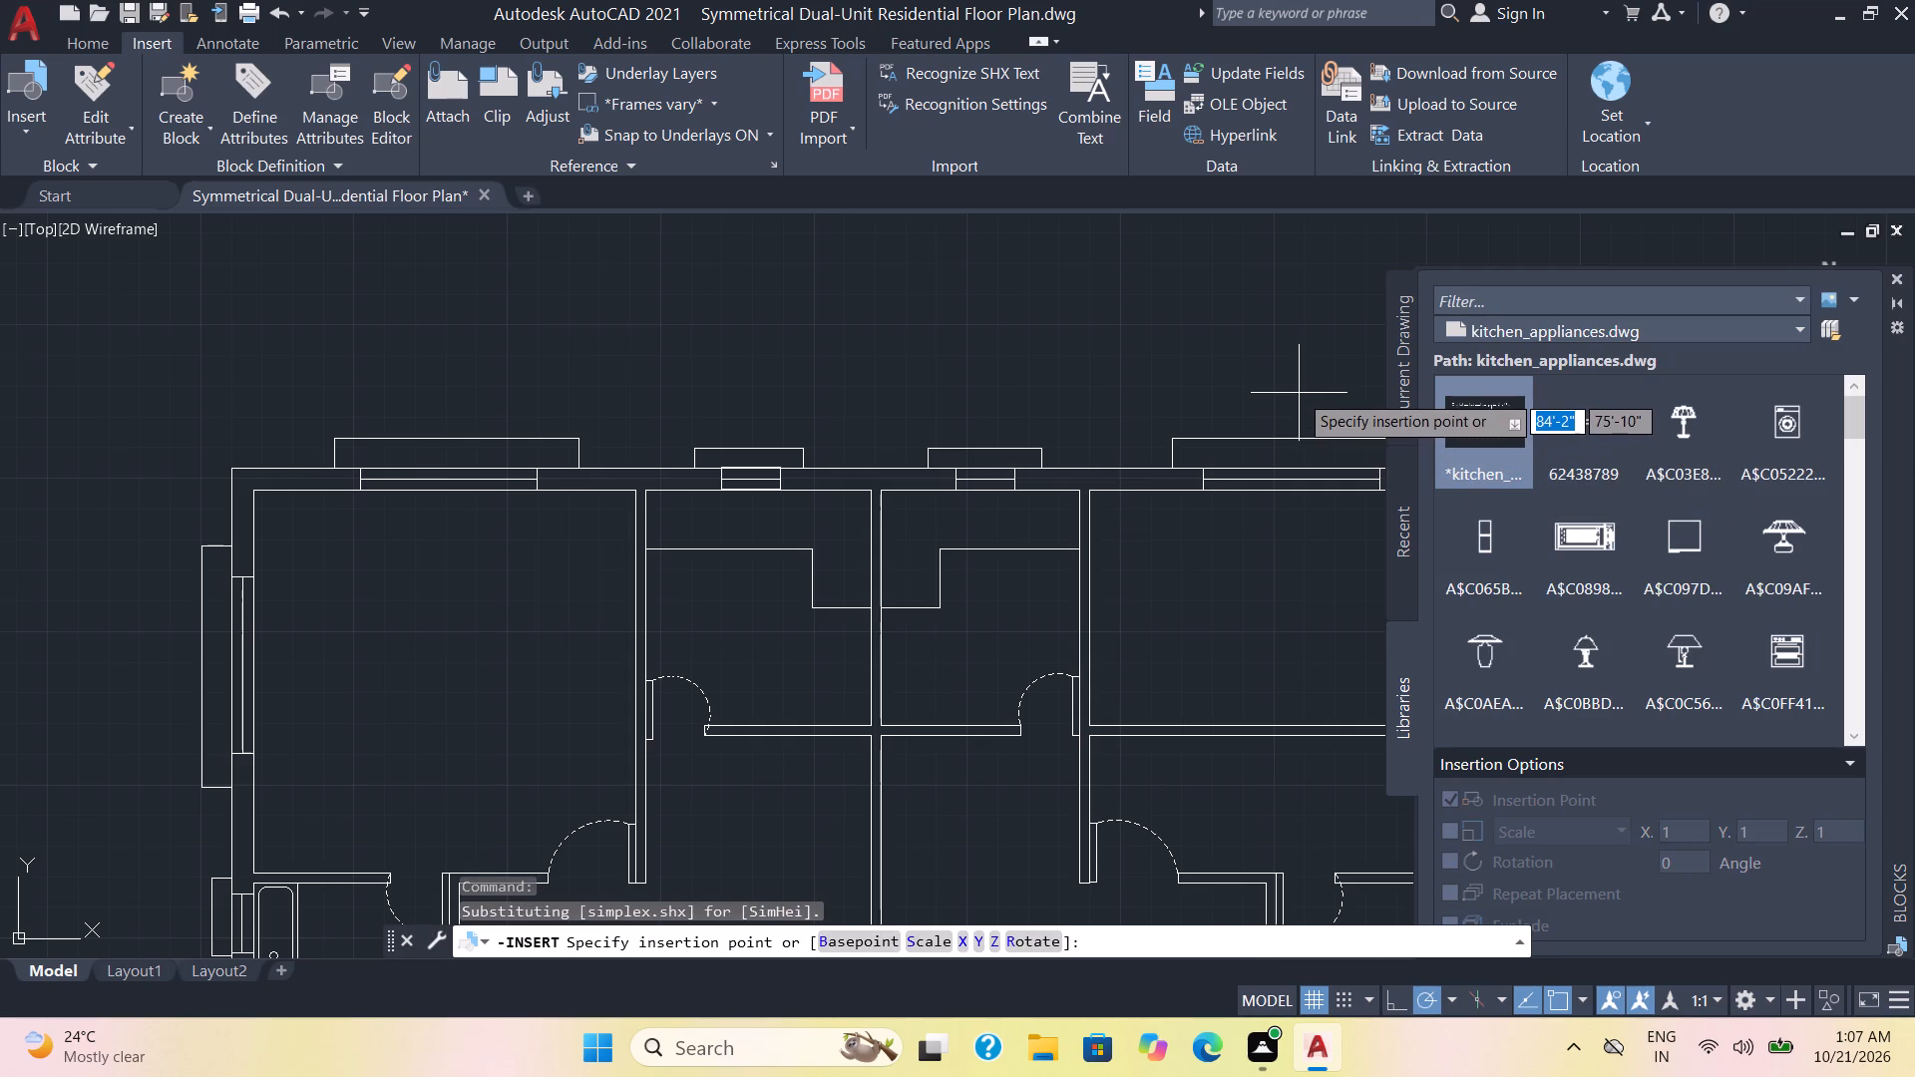
scroll(1299, 392, "down", 2)
middle_click_drag(1299, 391, 848, 320)
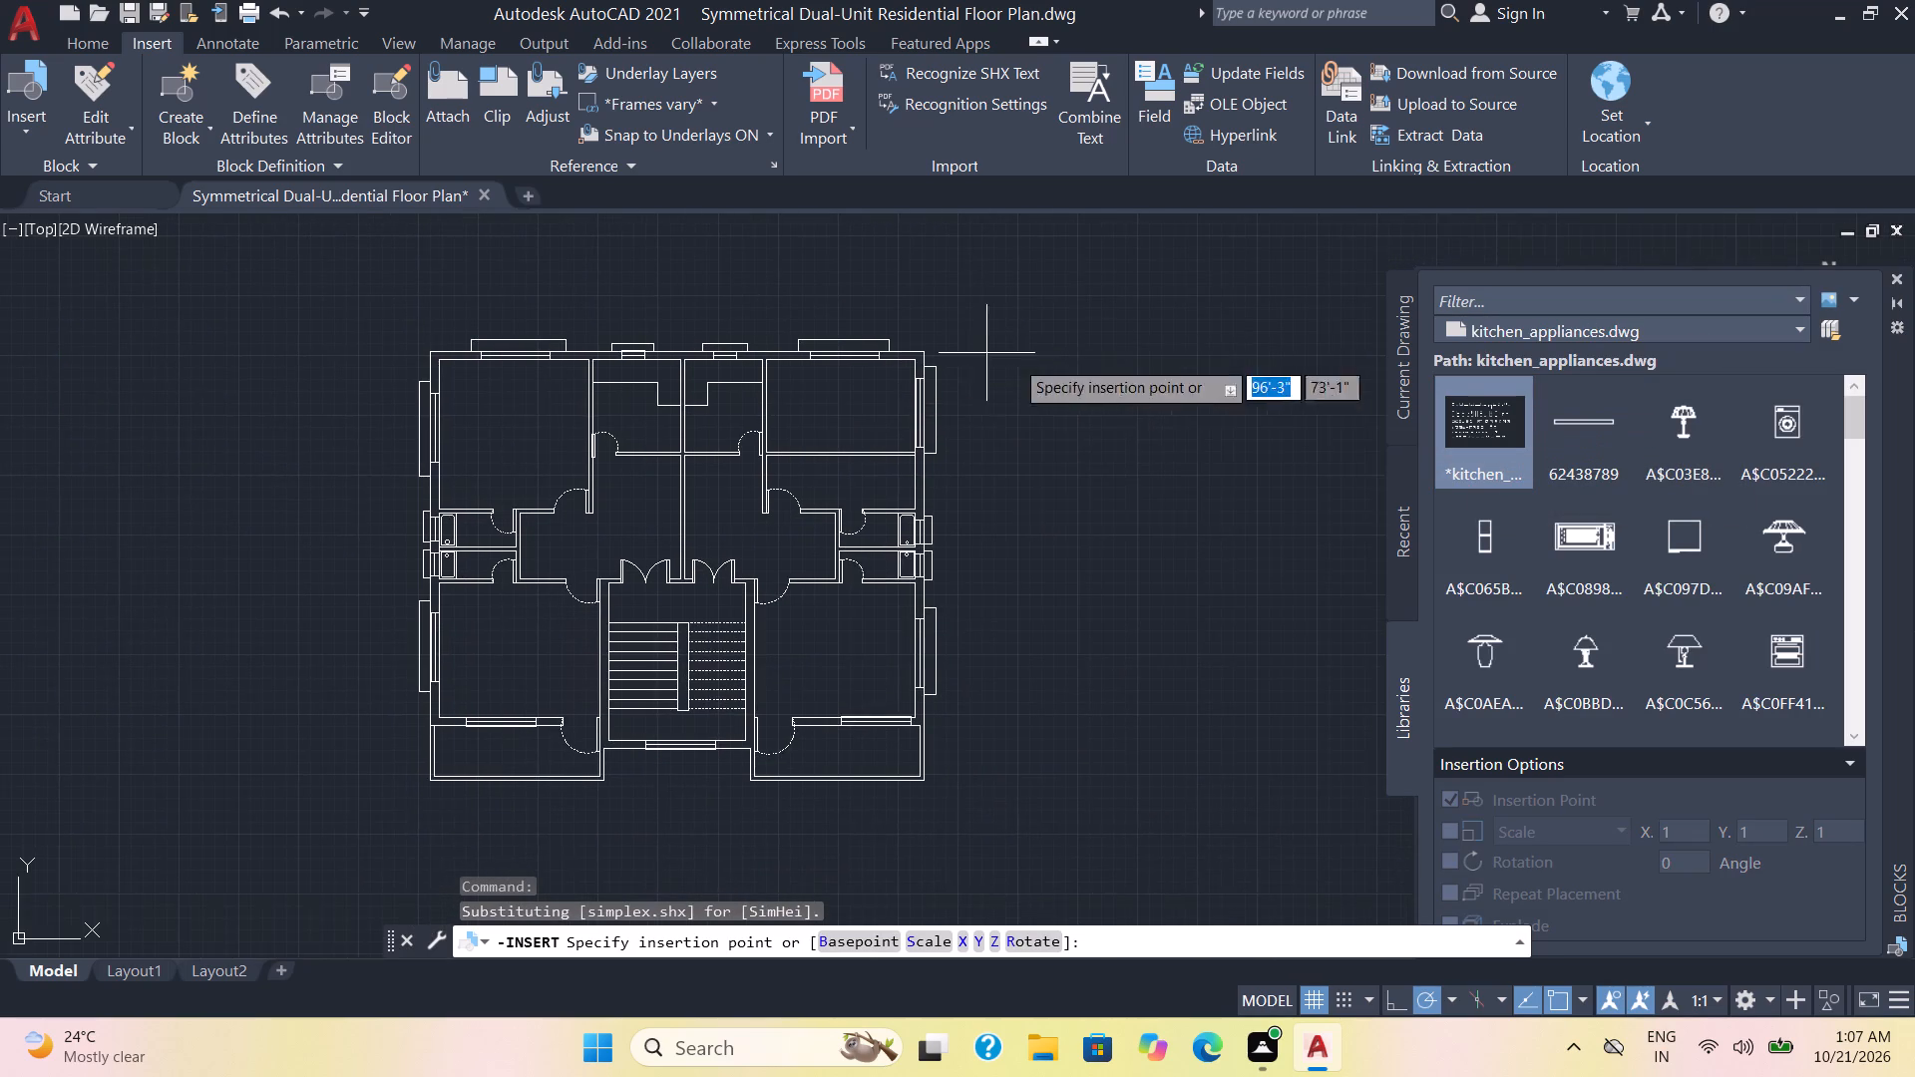
left_click(1081, 473)
scroll(1141, 463, "down", 2)
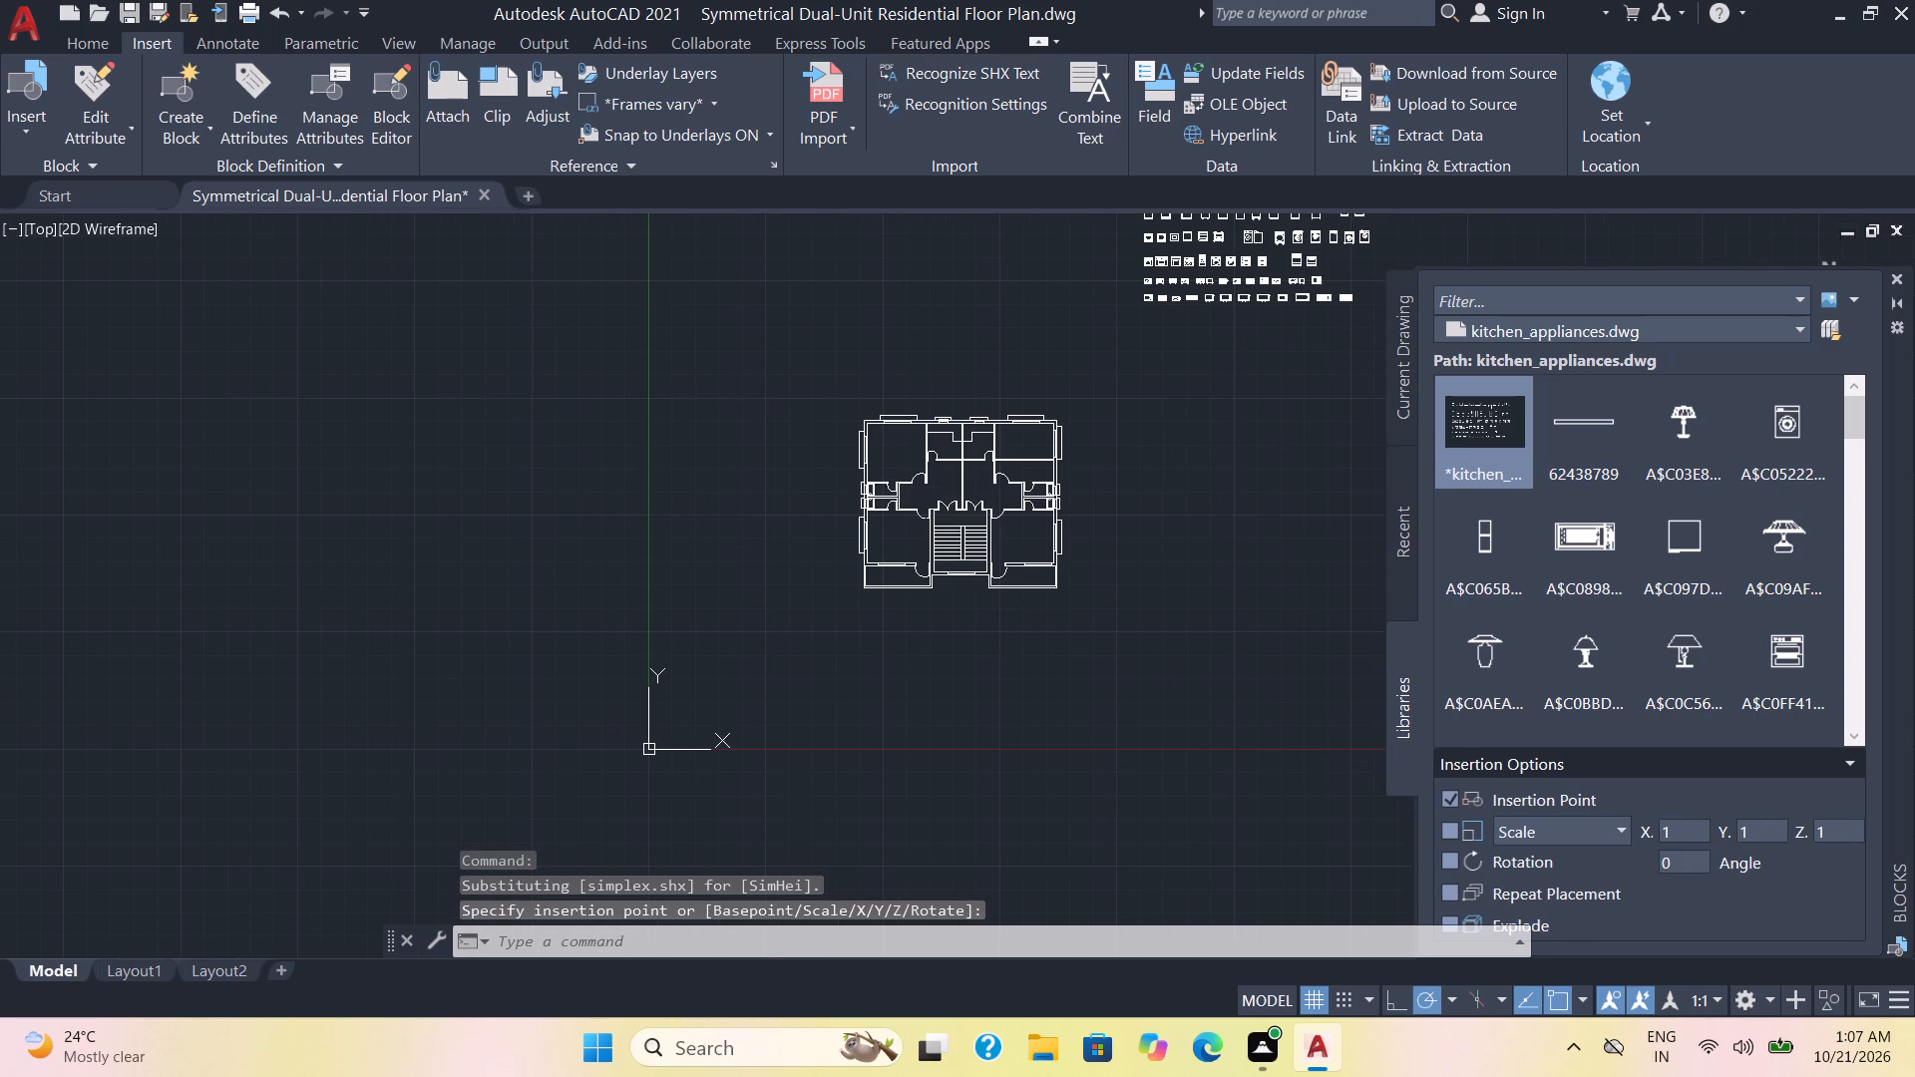
left_click(1900, 277)
Explode the inserted kitchen appliances block into its separate appliance symbols.
scroll(1416, 403, "up", 1)
middle_click_drag(1412, 401, 1447, 630)
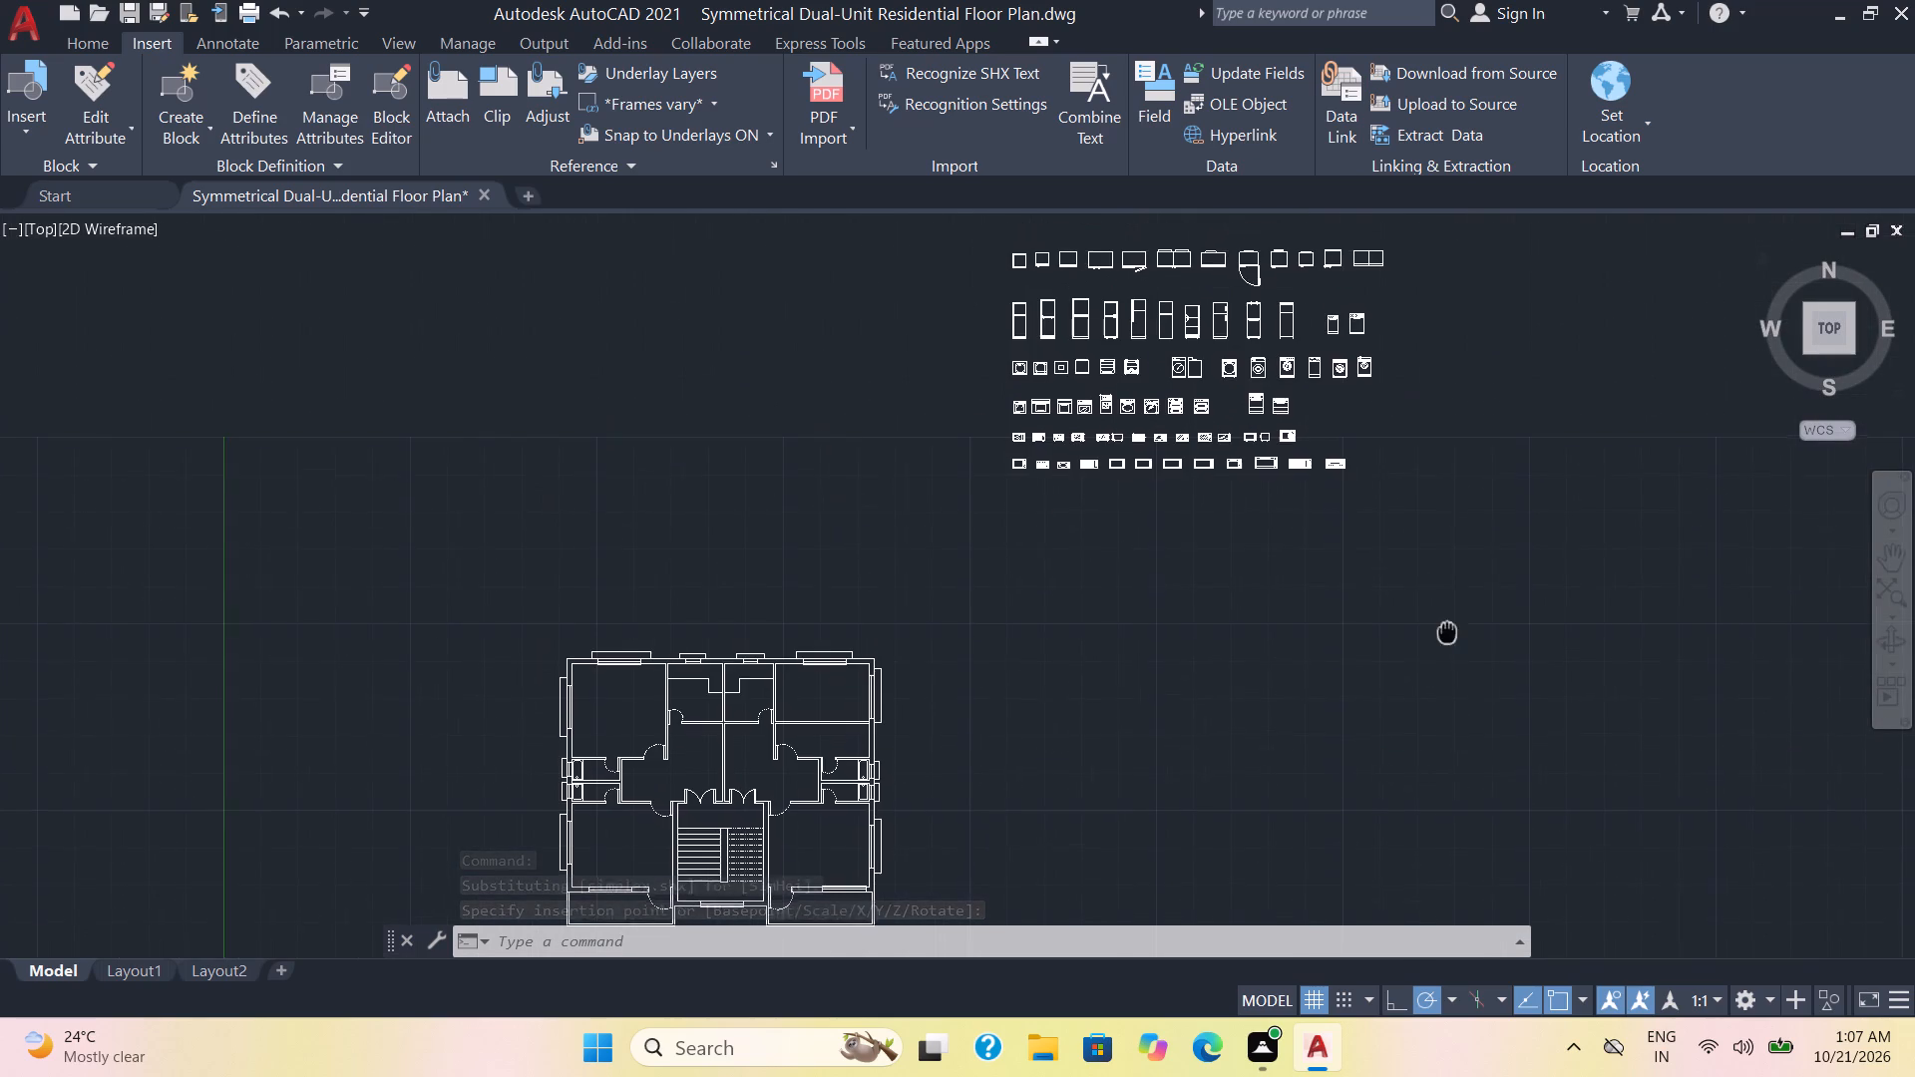
middle_click_drag(1447, 630, 1448, 631)
left_click(1448, 629)
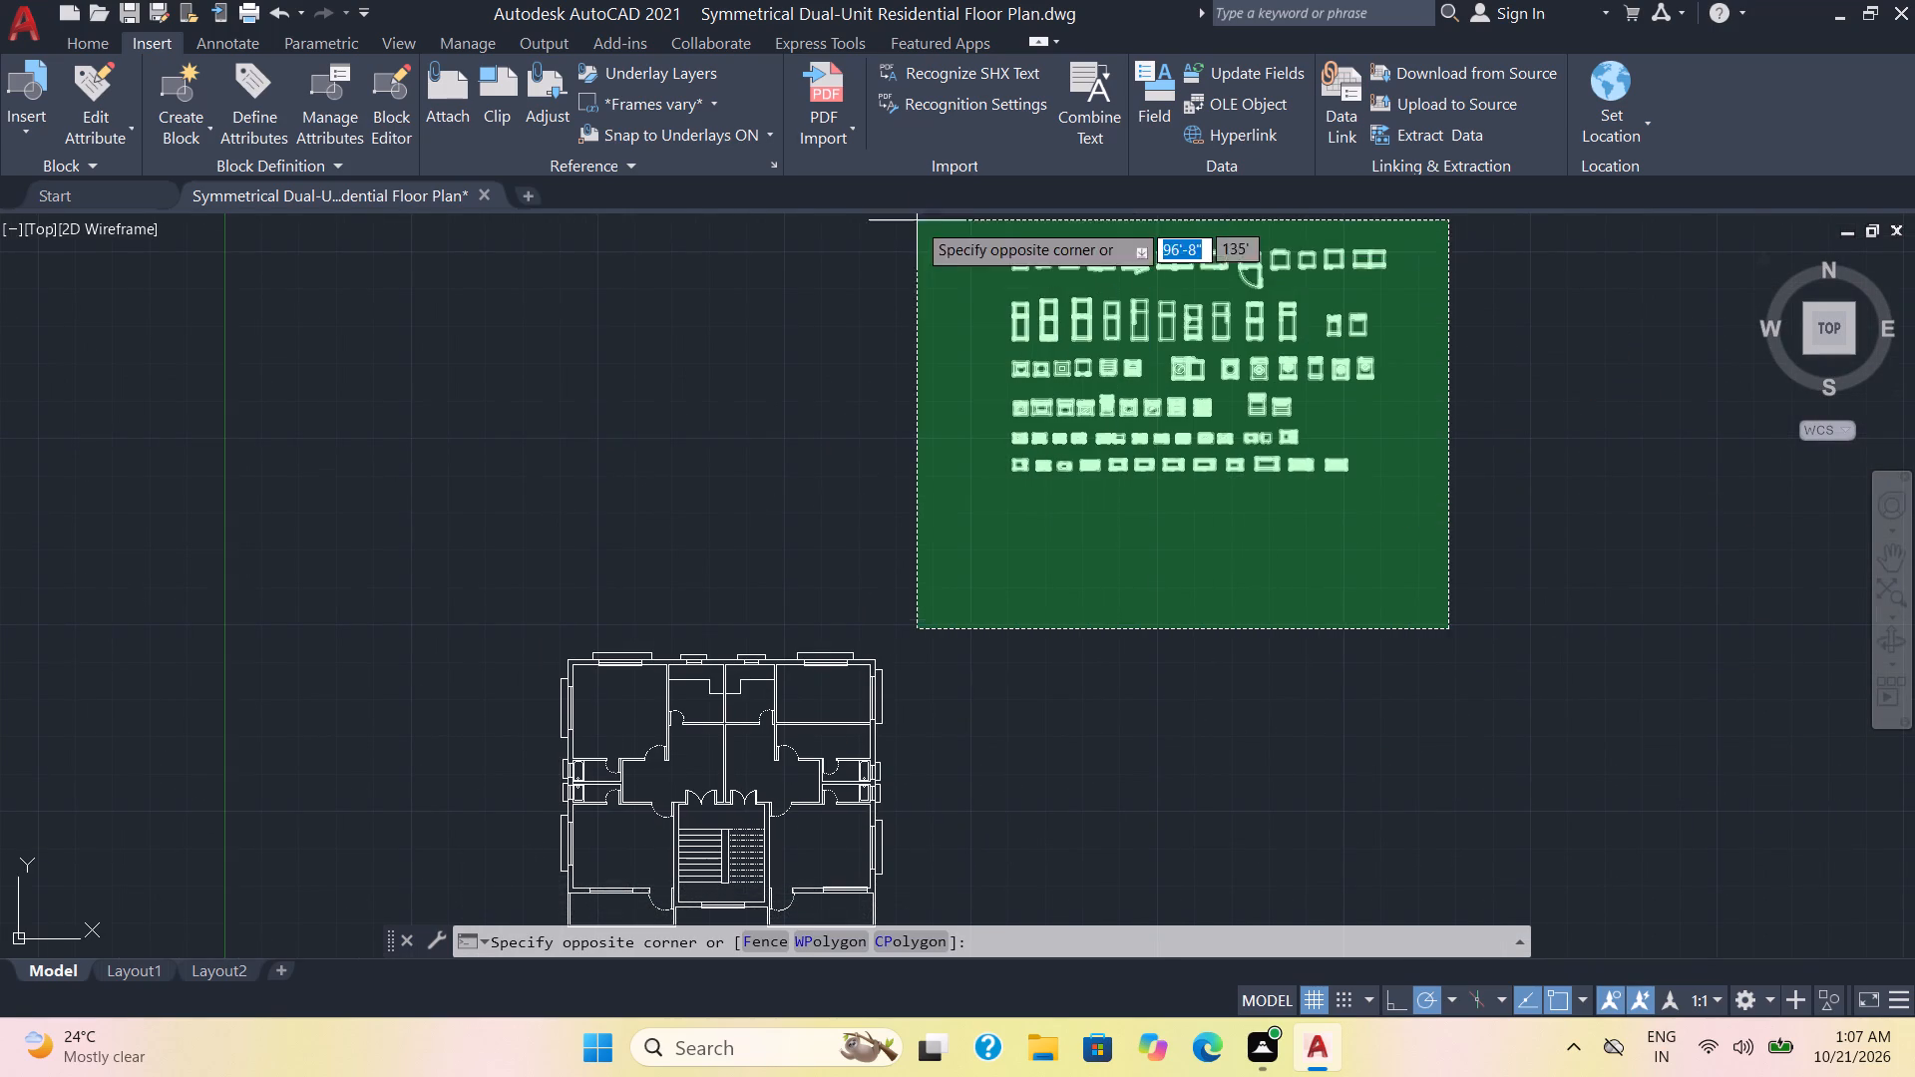
left_click(963, 235)
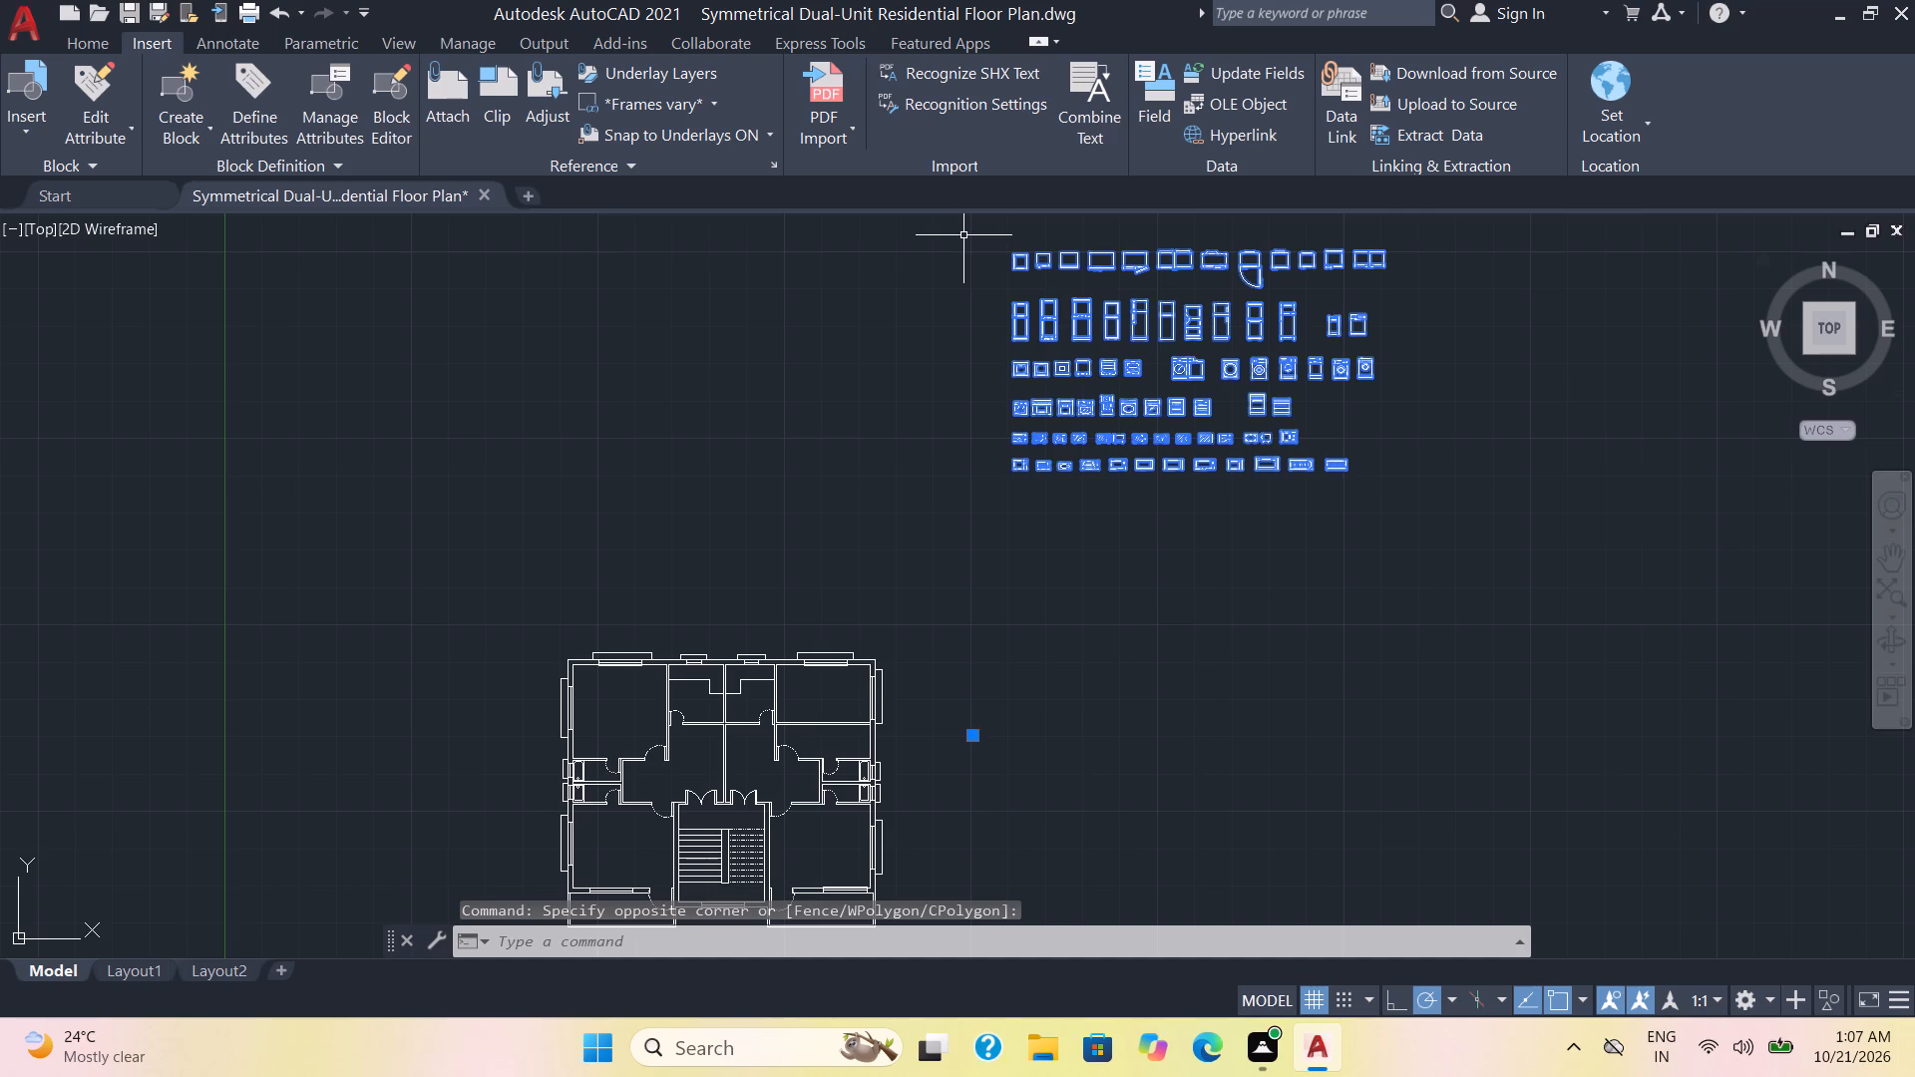
key("x")
key("Return")
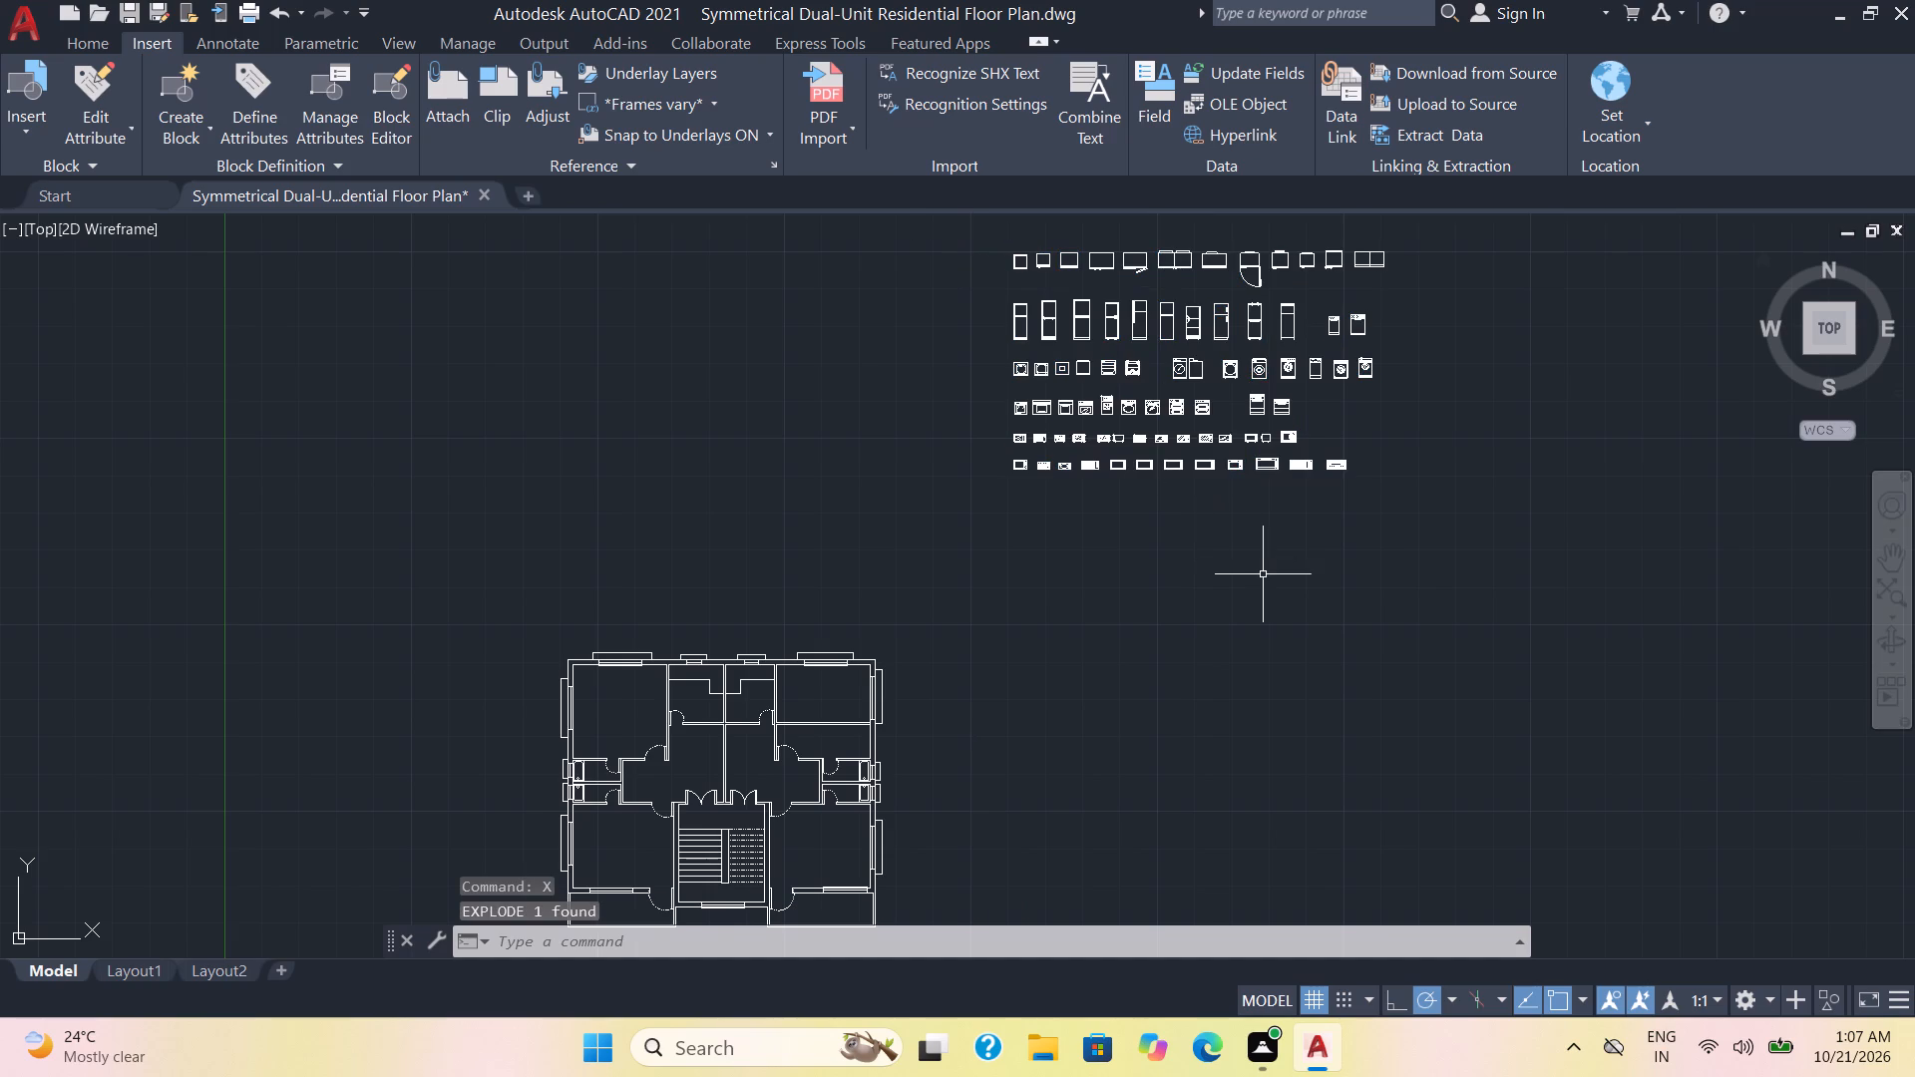
Copy the oval-window oven symbol from the library onto the left kitchen's top-wall counter twice, side by side beneath the window.
scroll(1265, 574, "up", 1)
middle_click_drag(1269, 545, 1170, 768)
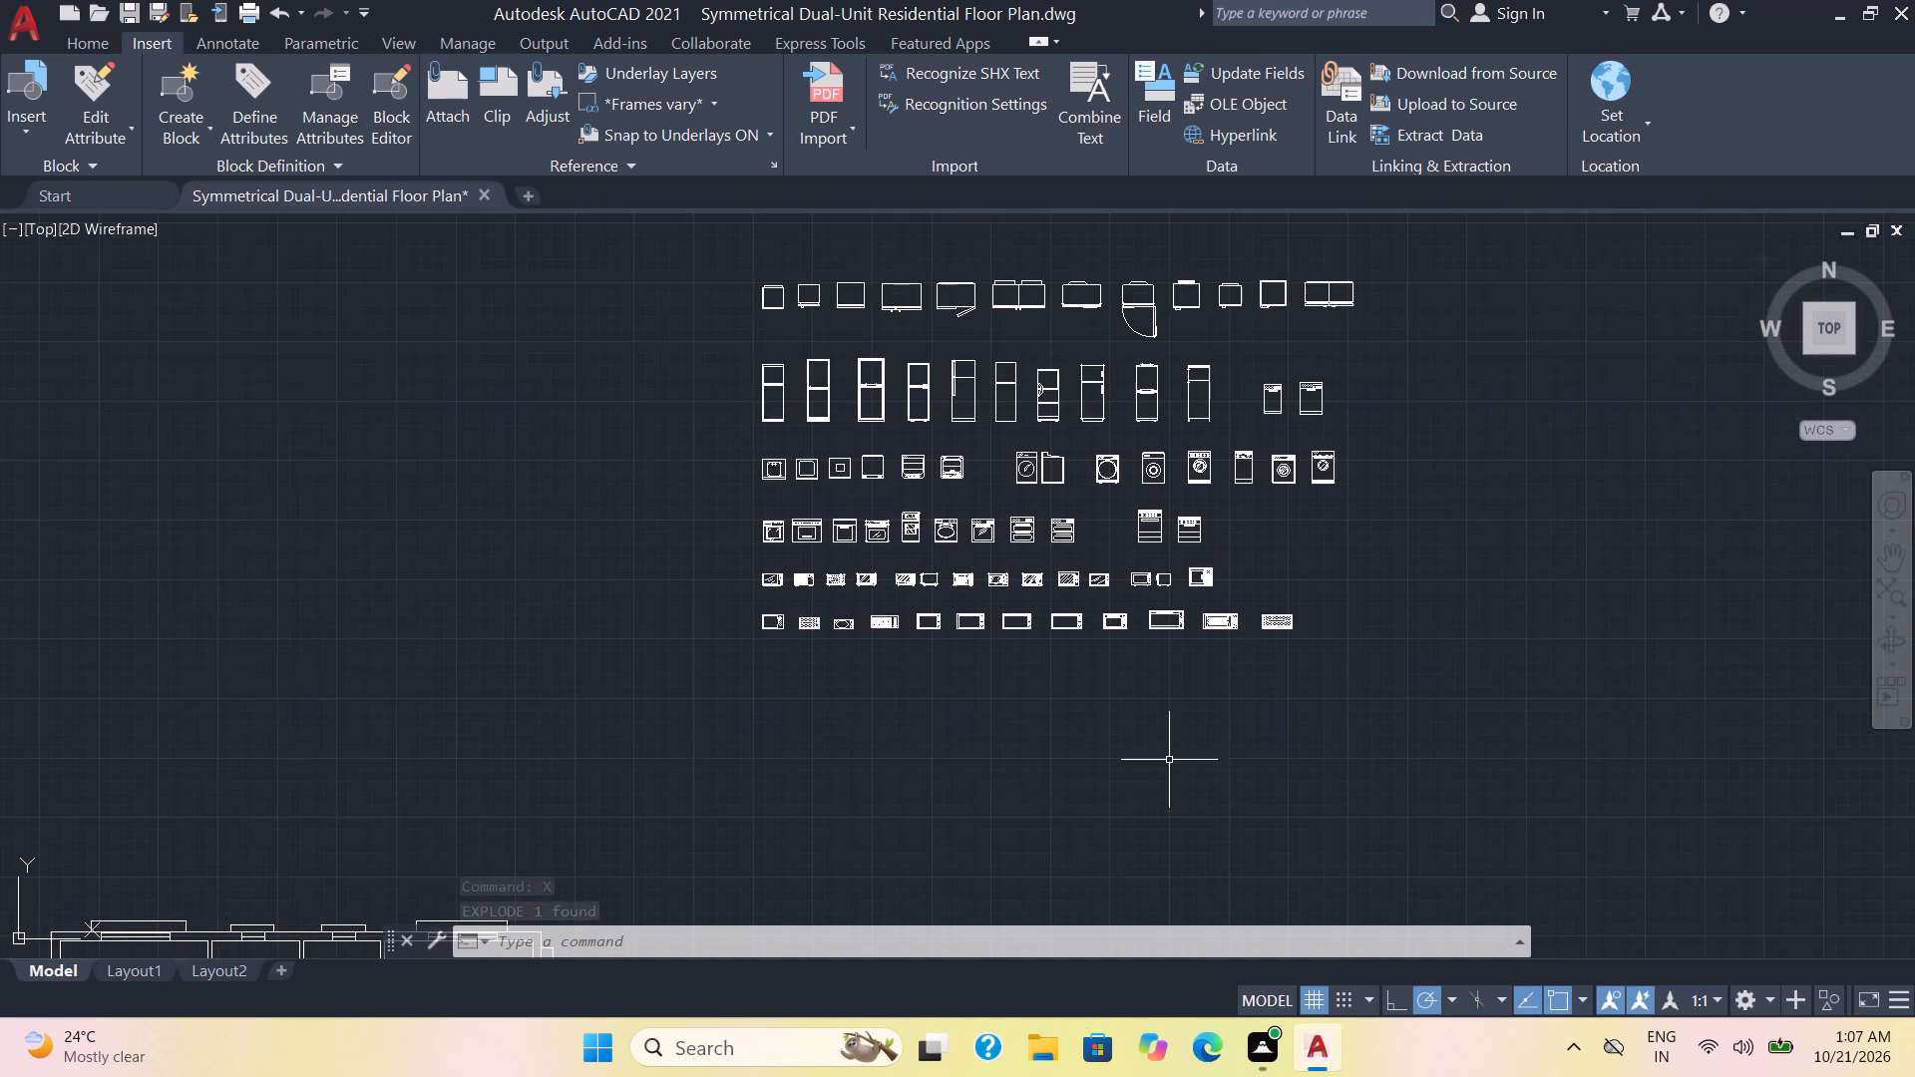
scroll(1167, 721, "up", 1)
middle_click_drag(1105, 652, 1232, 778)
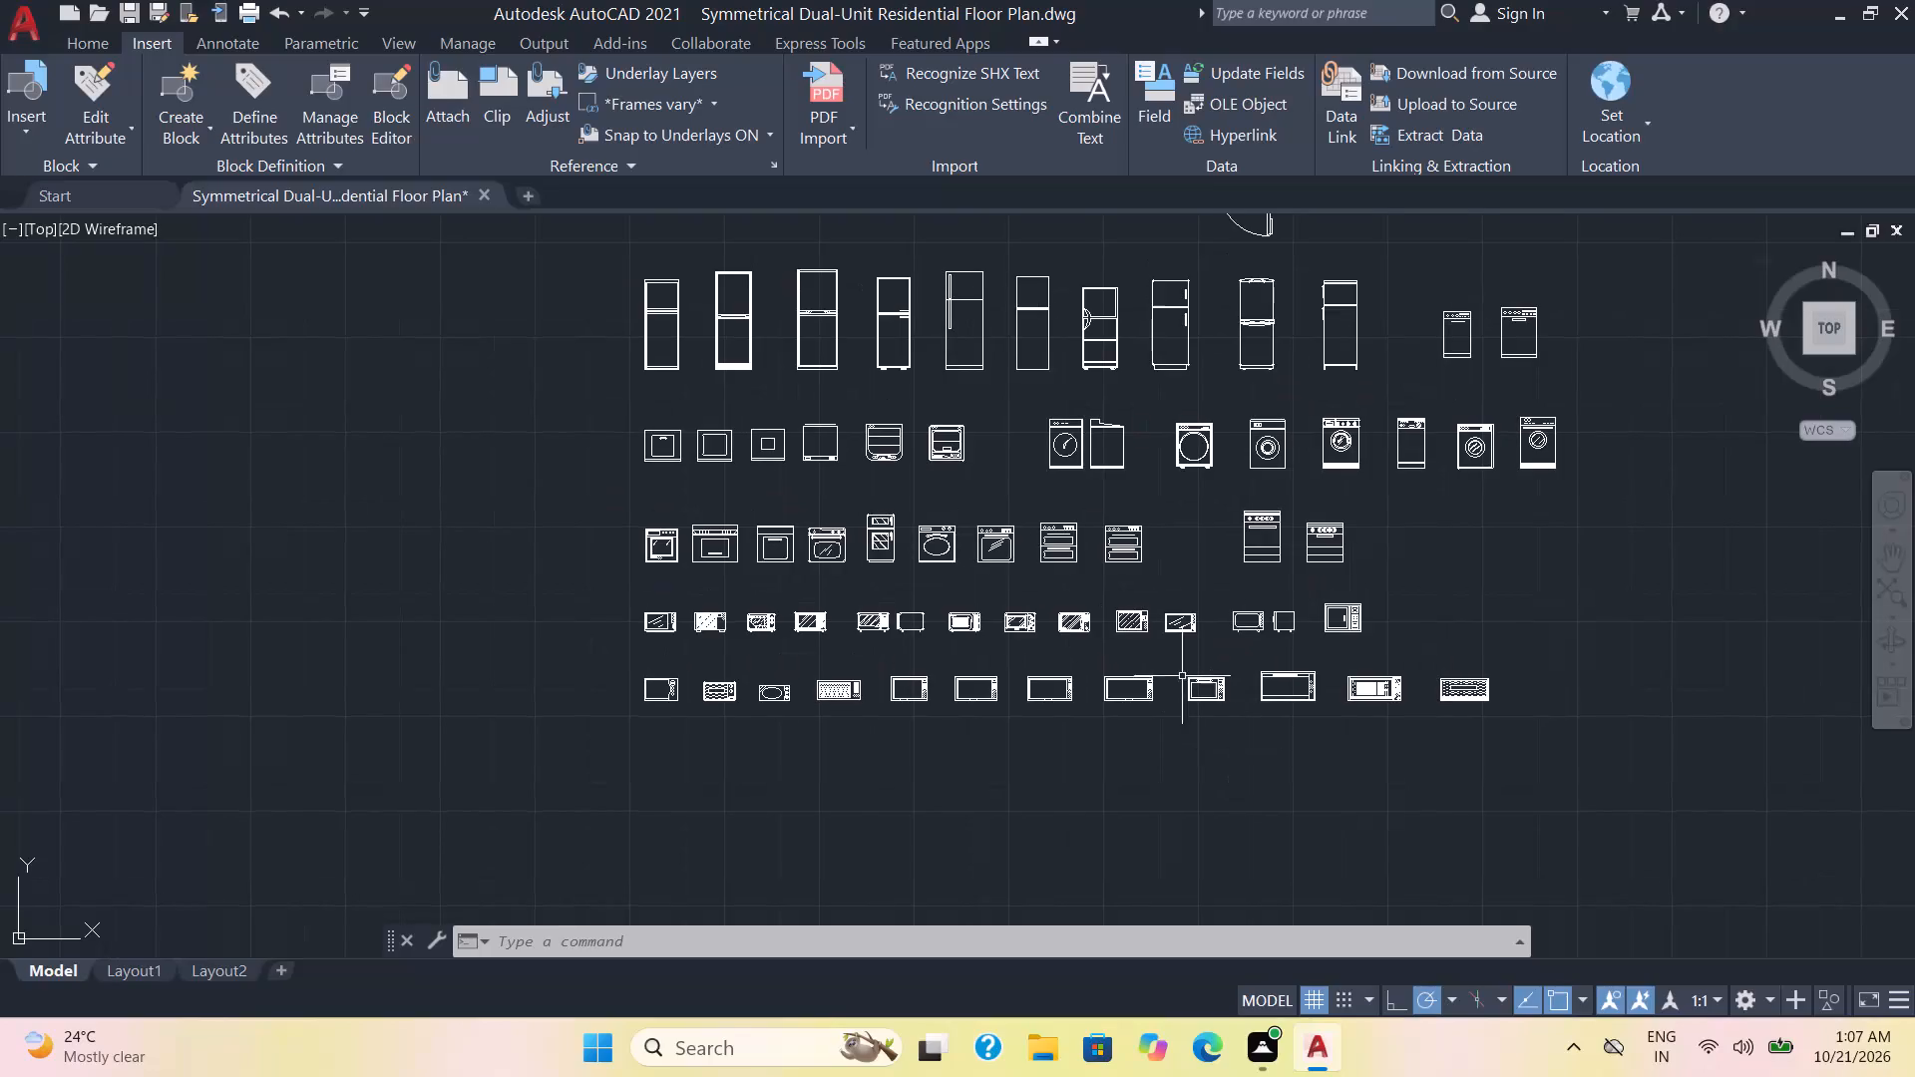
left_click(956, 579)
left_click(914, 515)
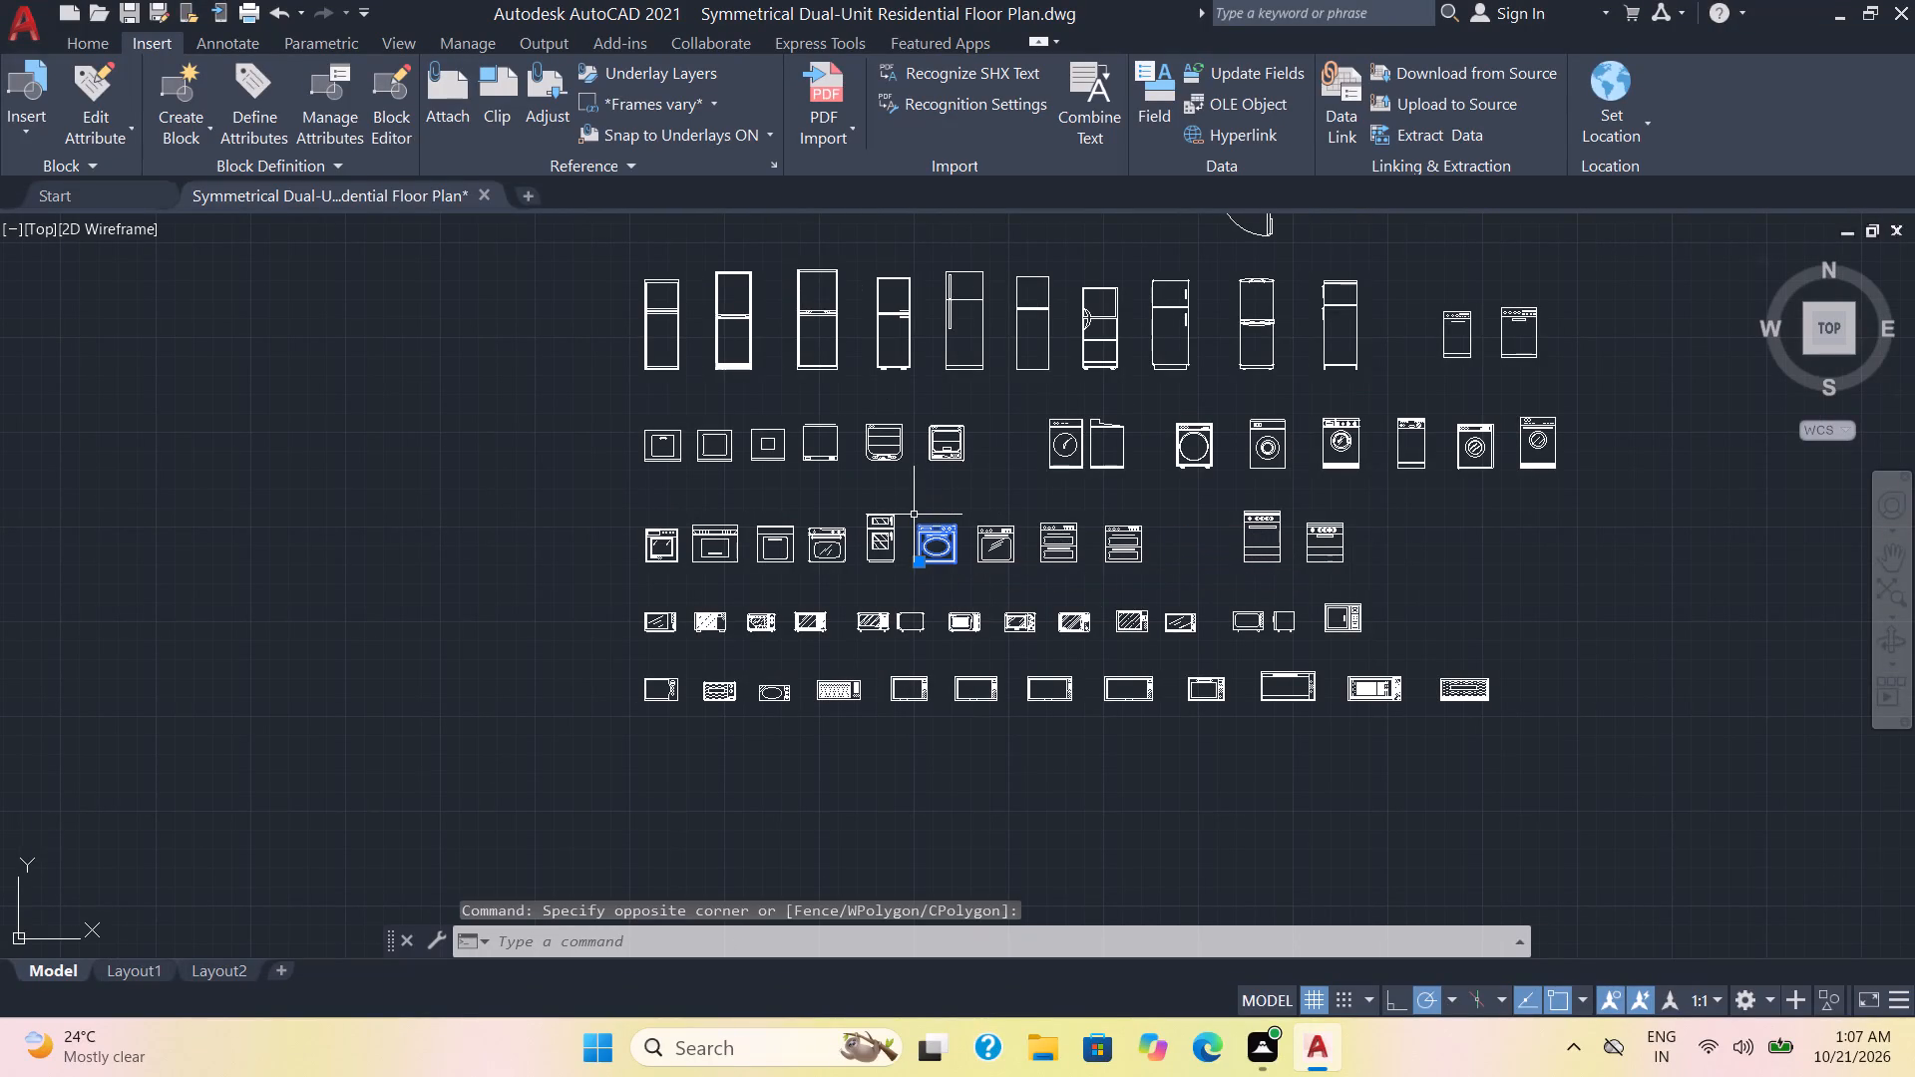
type("co")
key("Return")
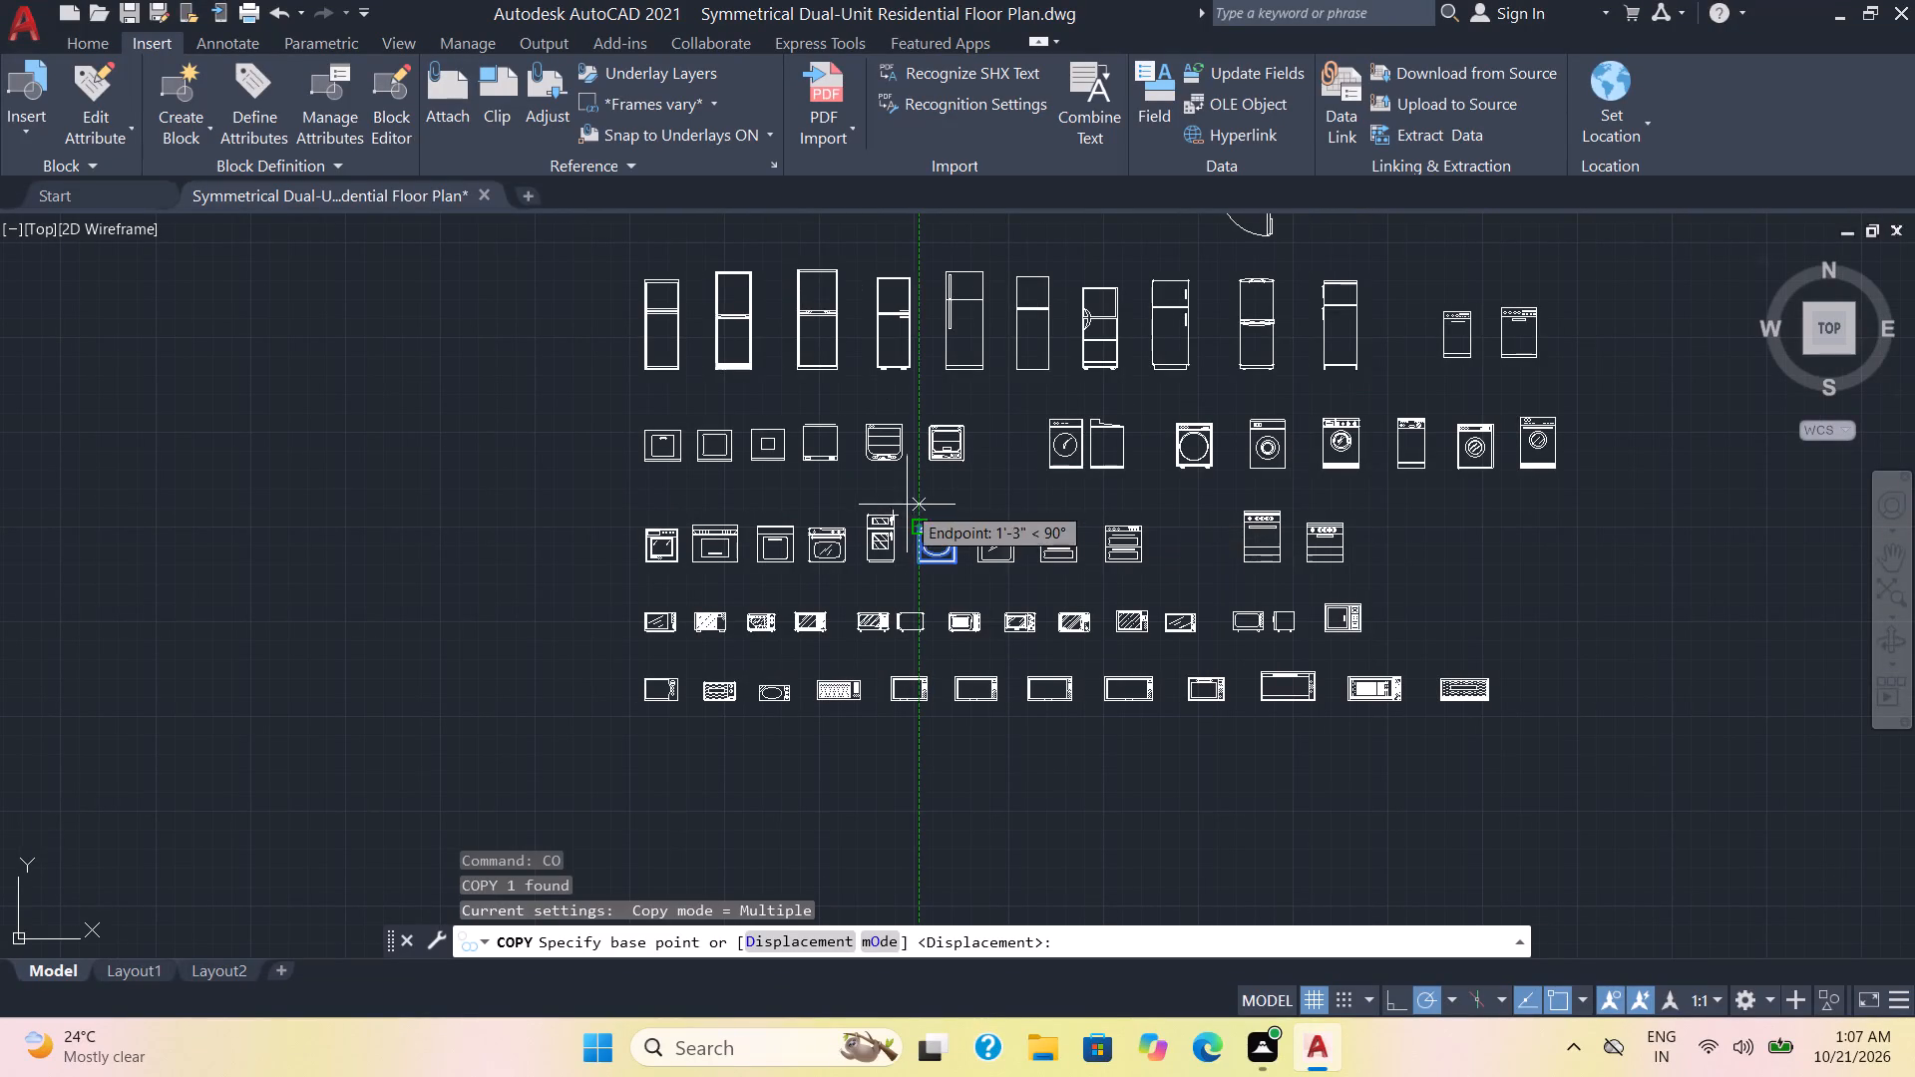
left_click(923, 535)
scroll(506, 674, "down", 2)
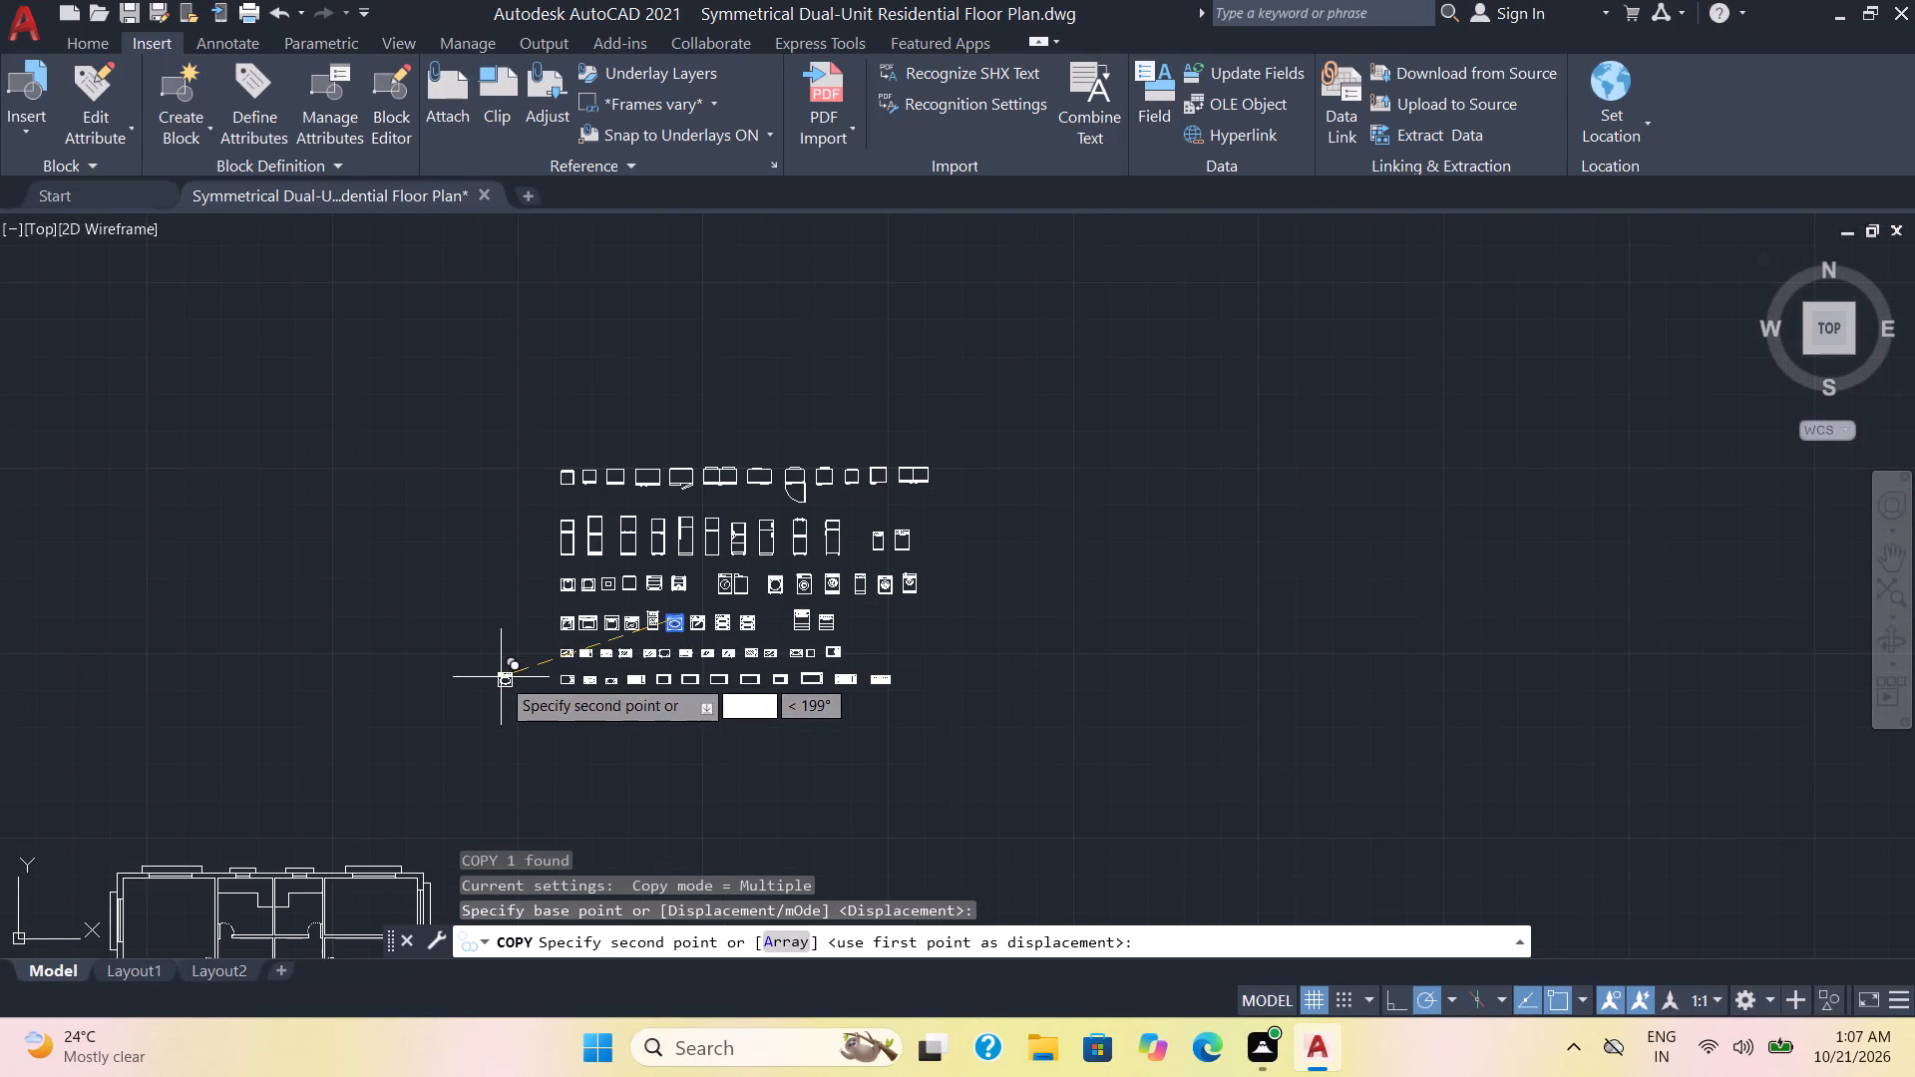
middle_click_drag(501, 677, 1195, 775)
middle_click_drag(1025, 863, 1134, 462)
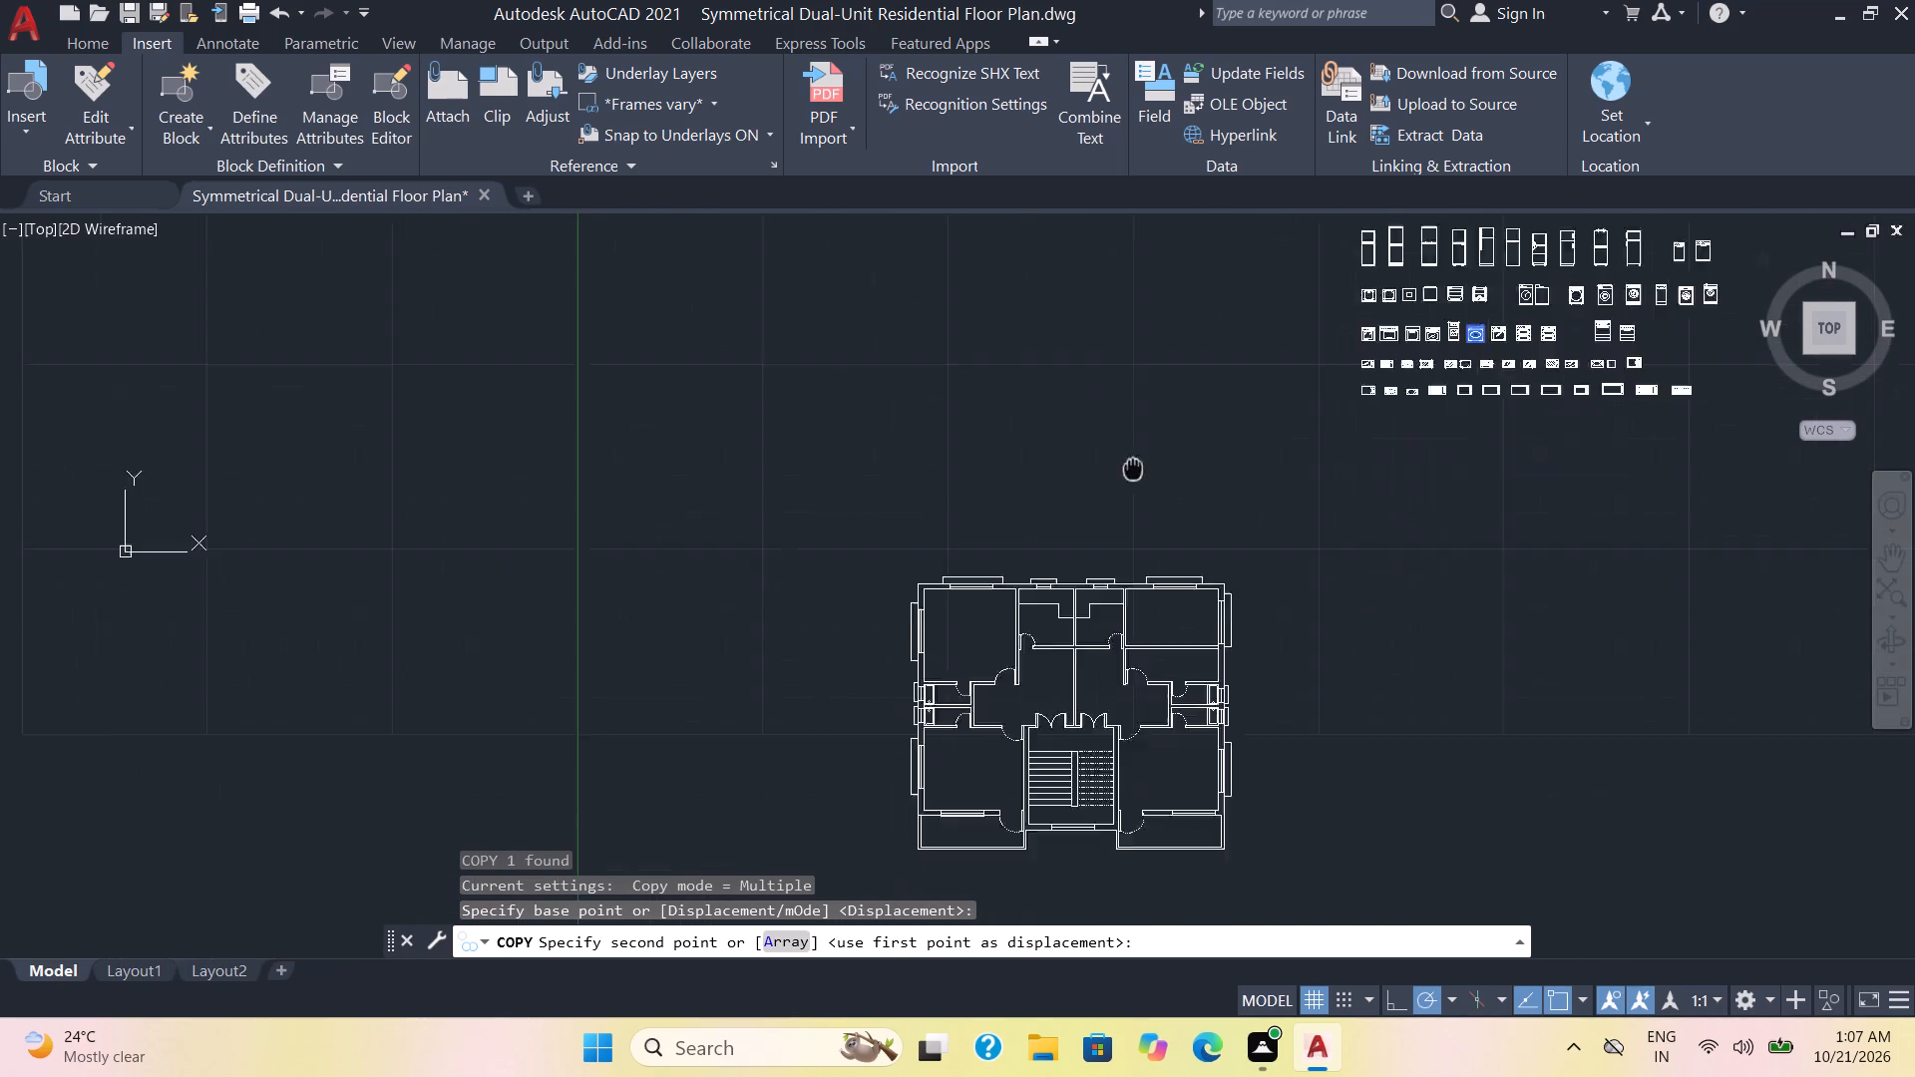
middle_click_drag(1134, 462, 1147, 356)
scroll(1136, 438, "up", 3)
scroll(921, 488, "up", 2)
middle_click_drag(861, 532, 1055, 385)
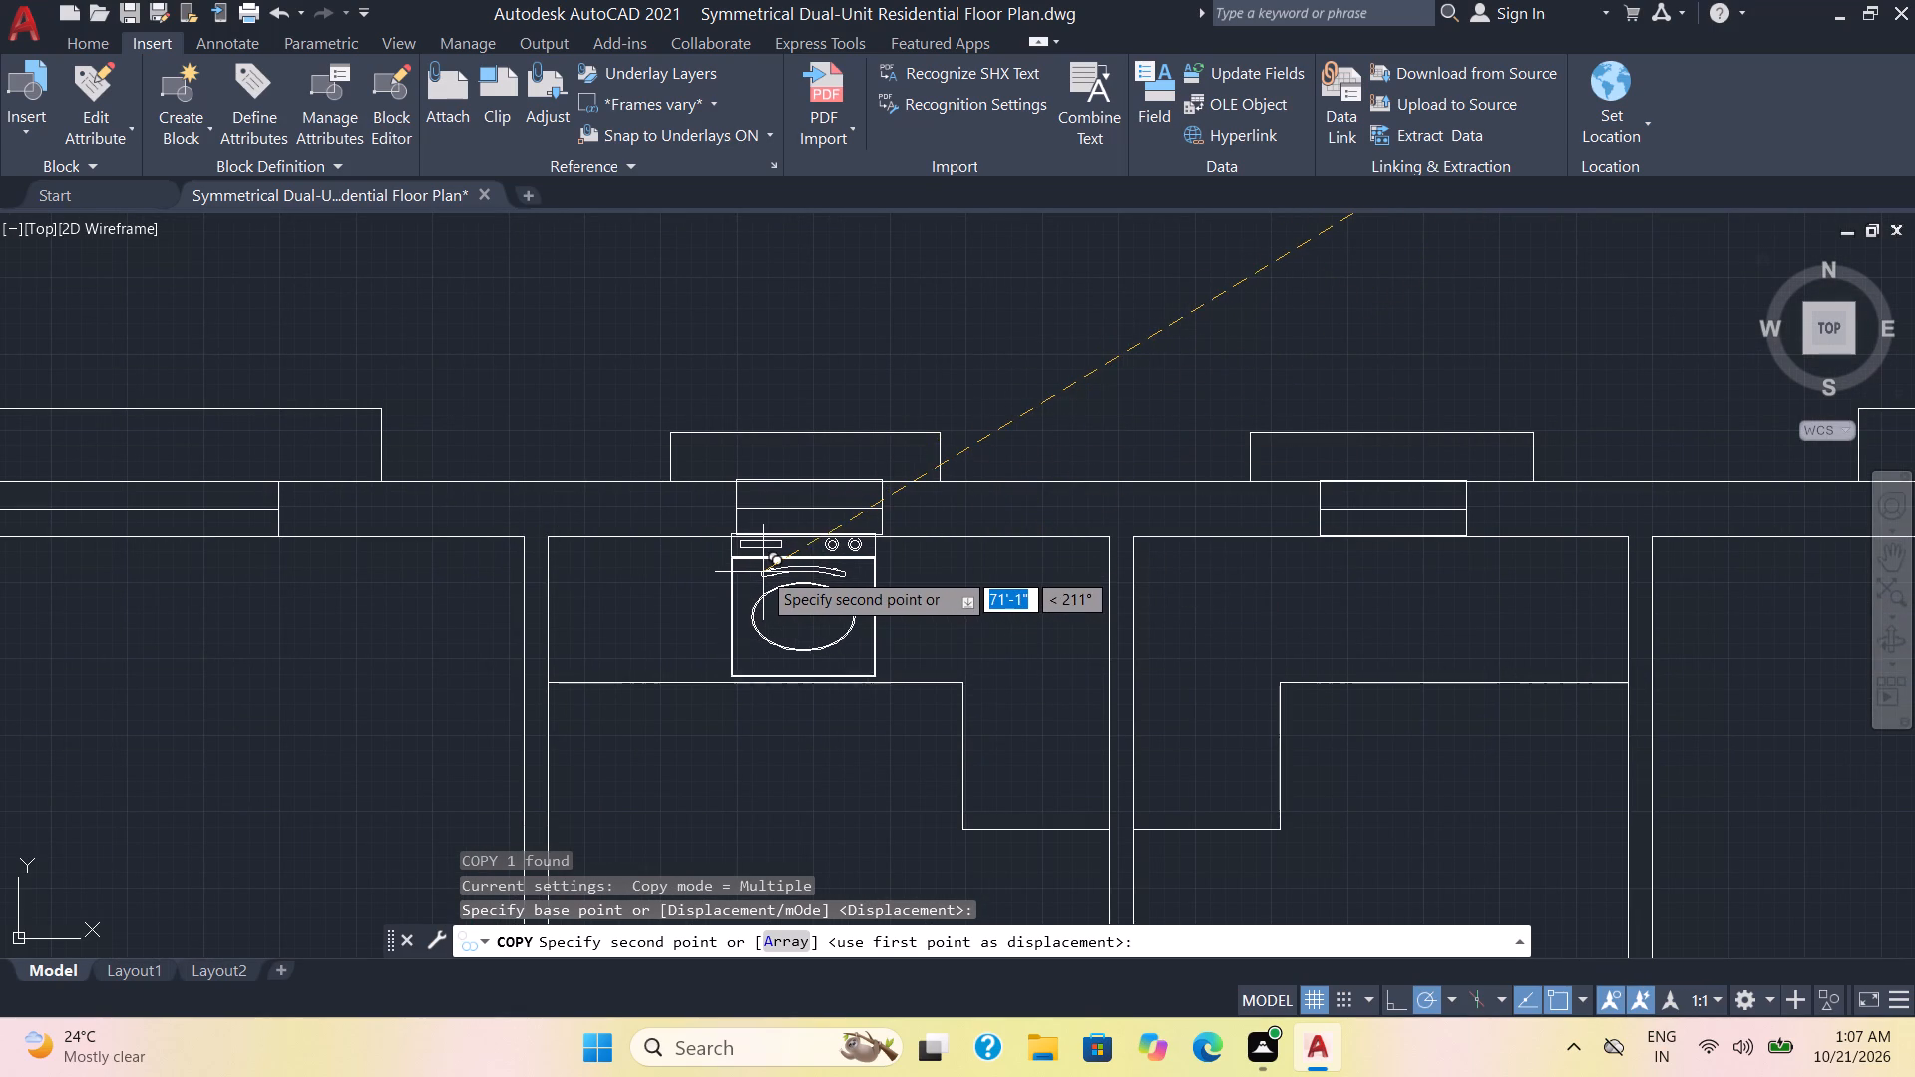
scroll(762, 570, "up", 1)
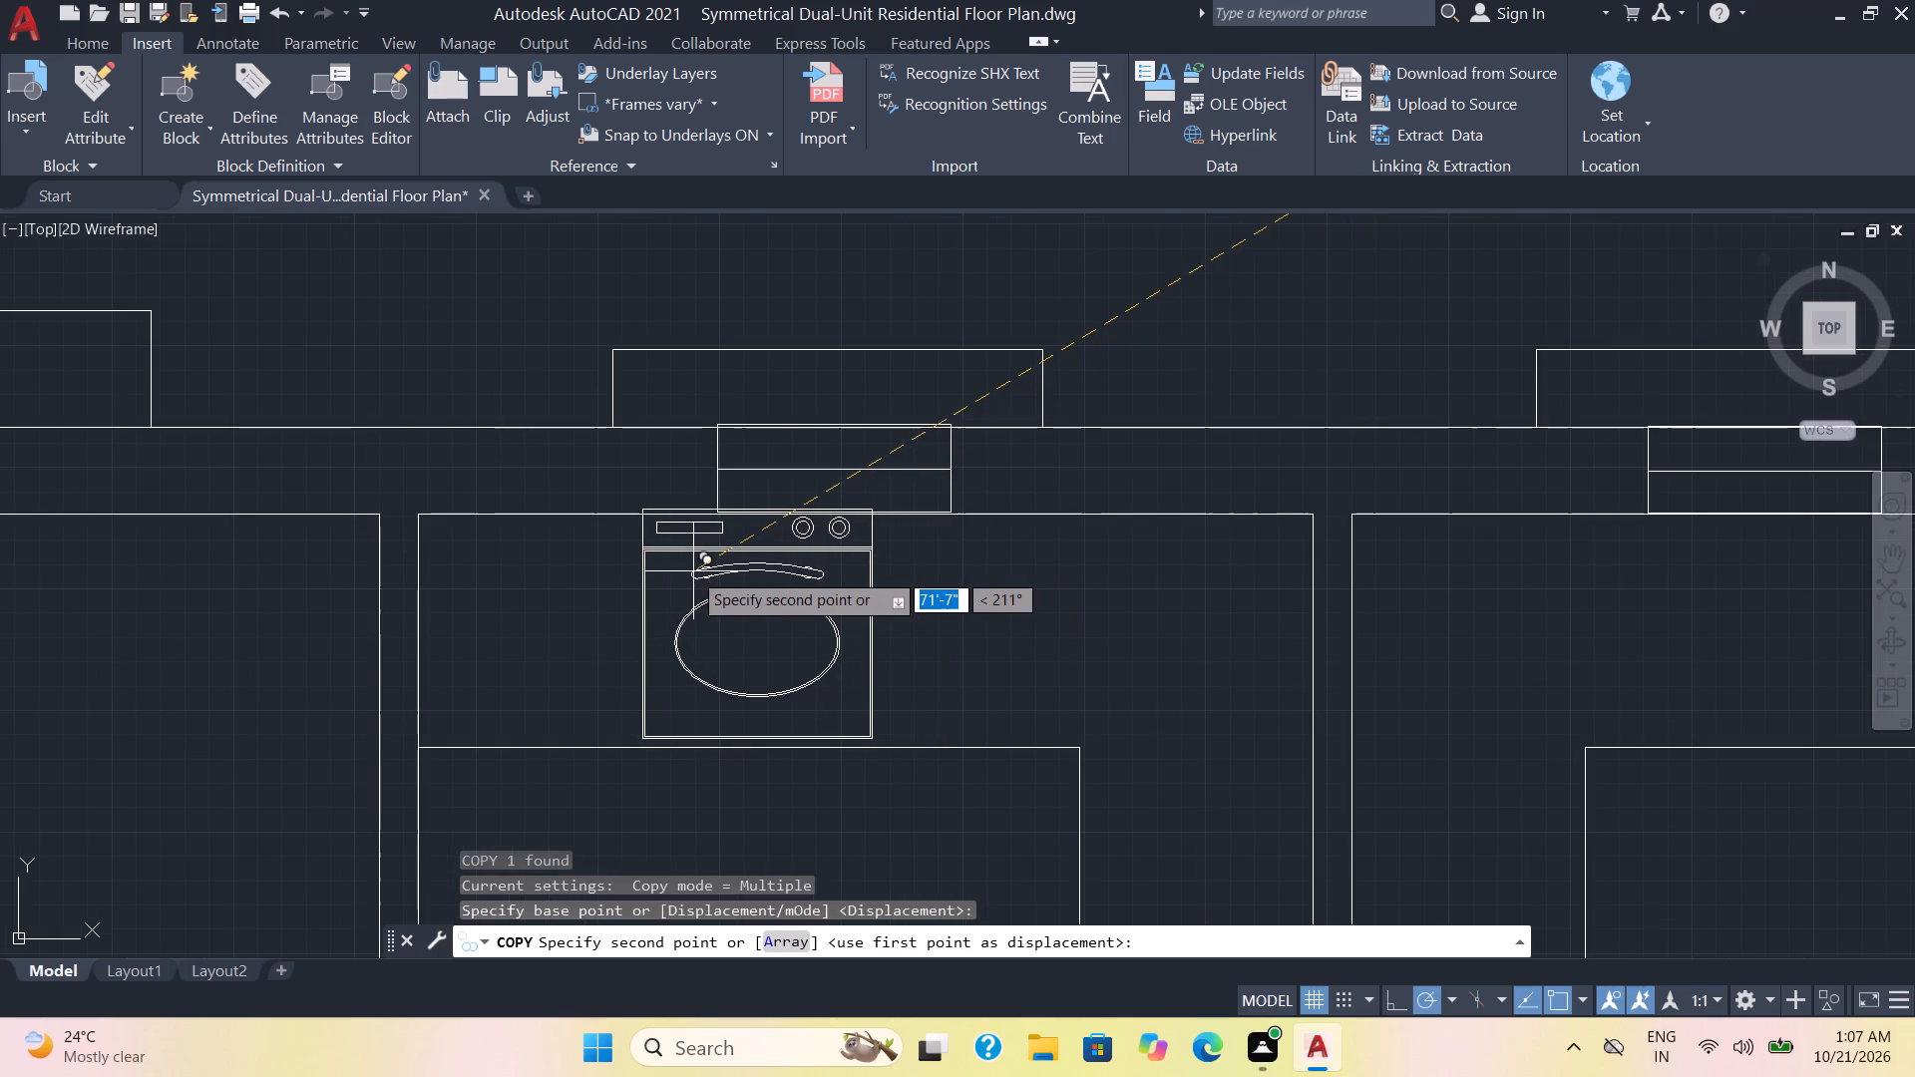
left_click(682, 580)
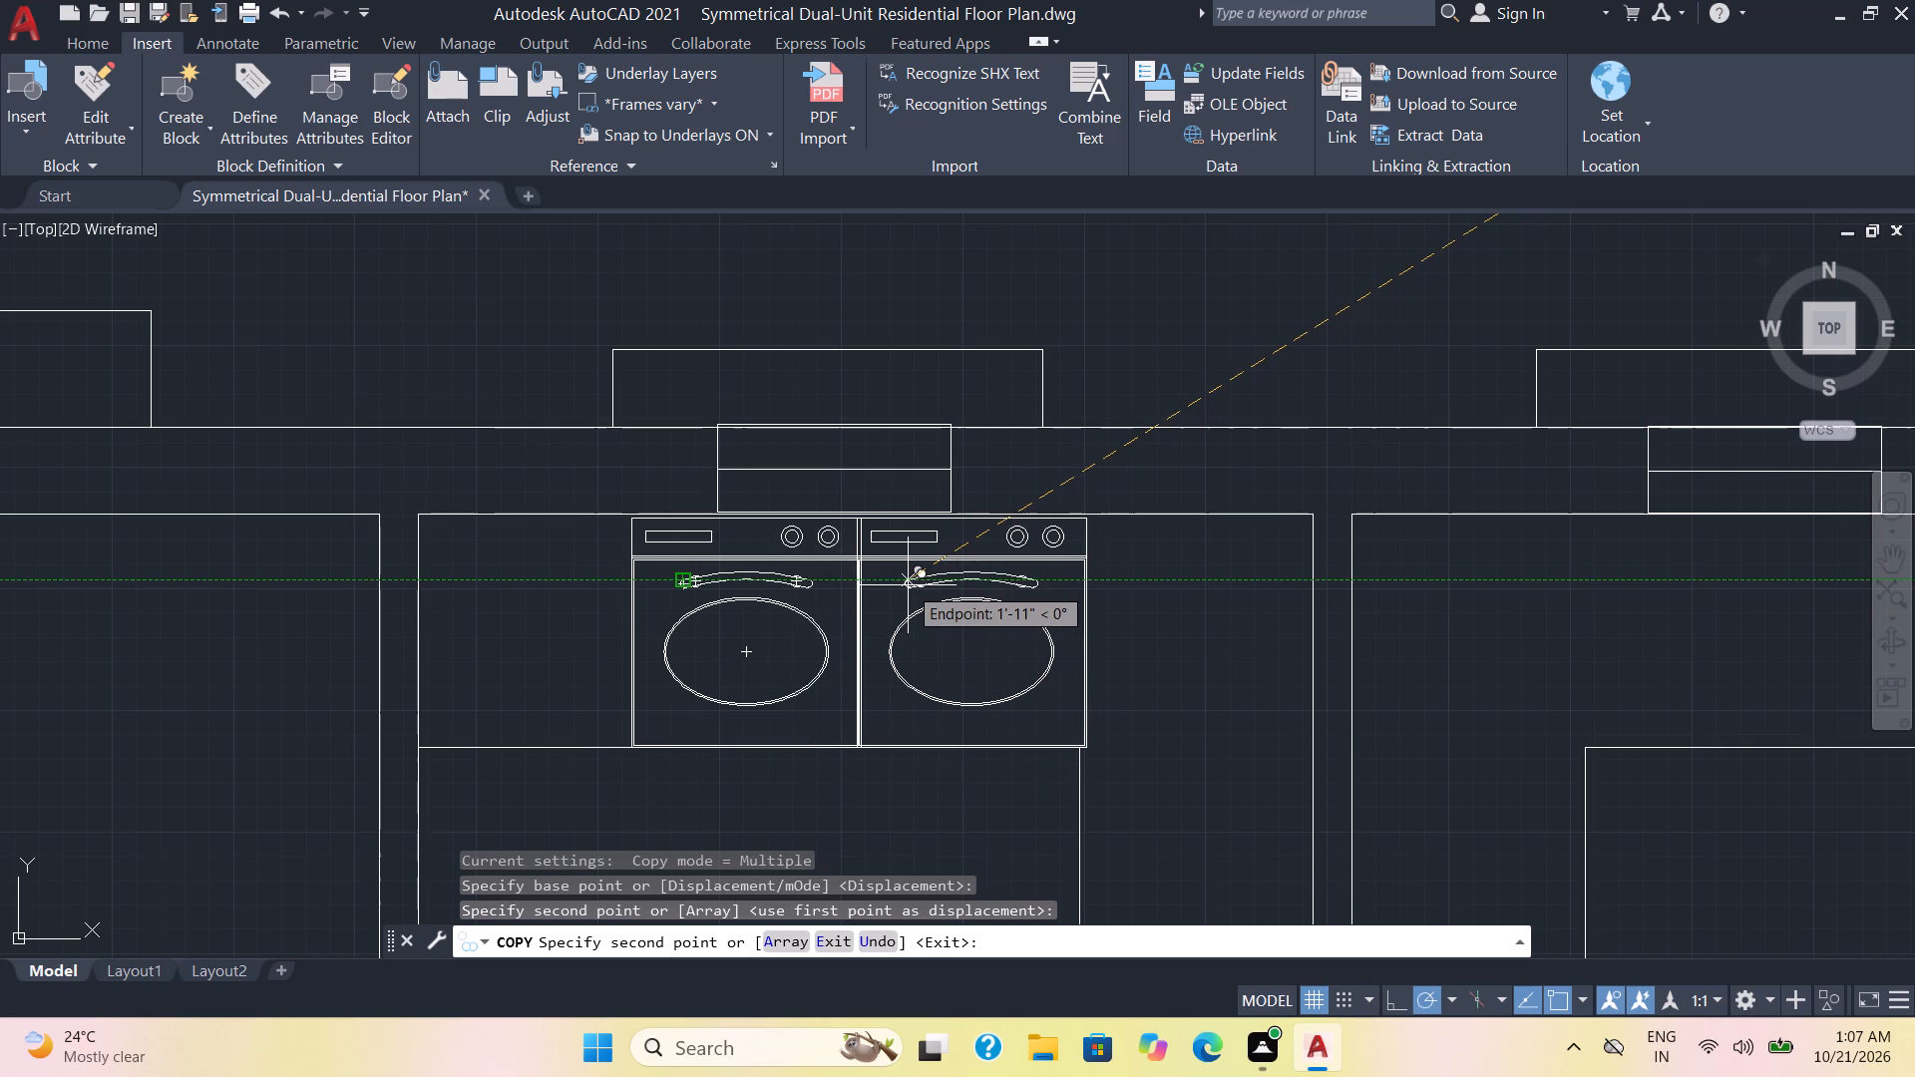
left_click(912, 586)
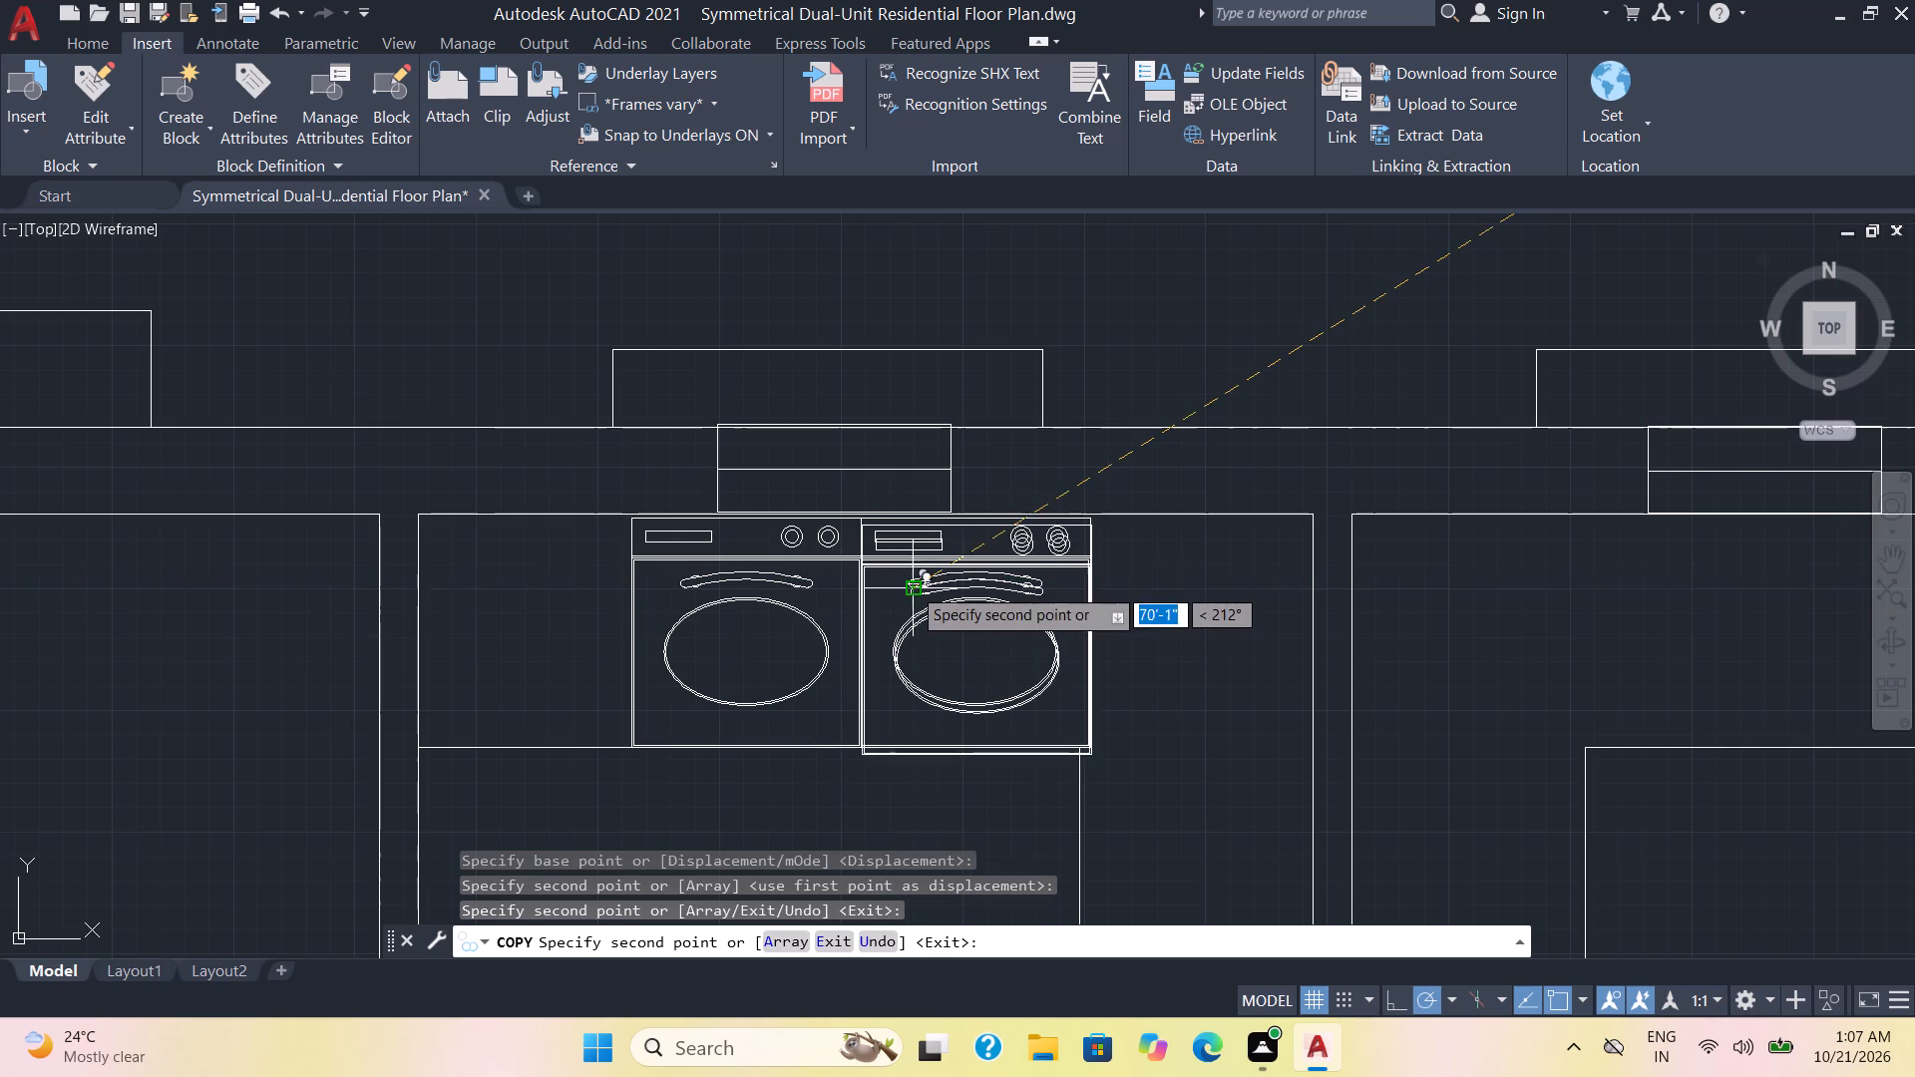
Place two more side-by-side copies of the oval-window oven on the right kitchen's top-wall counter, starting at the counter's inner corner.
middle_click_drag(1254, 649, 909, 570)
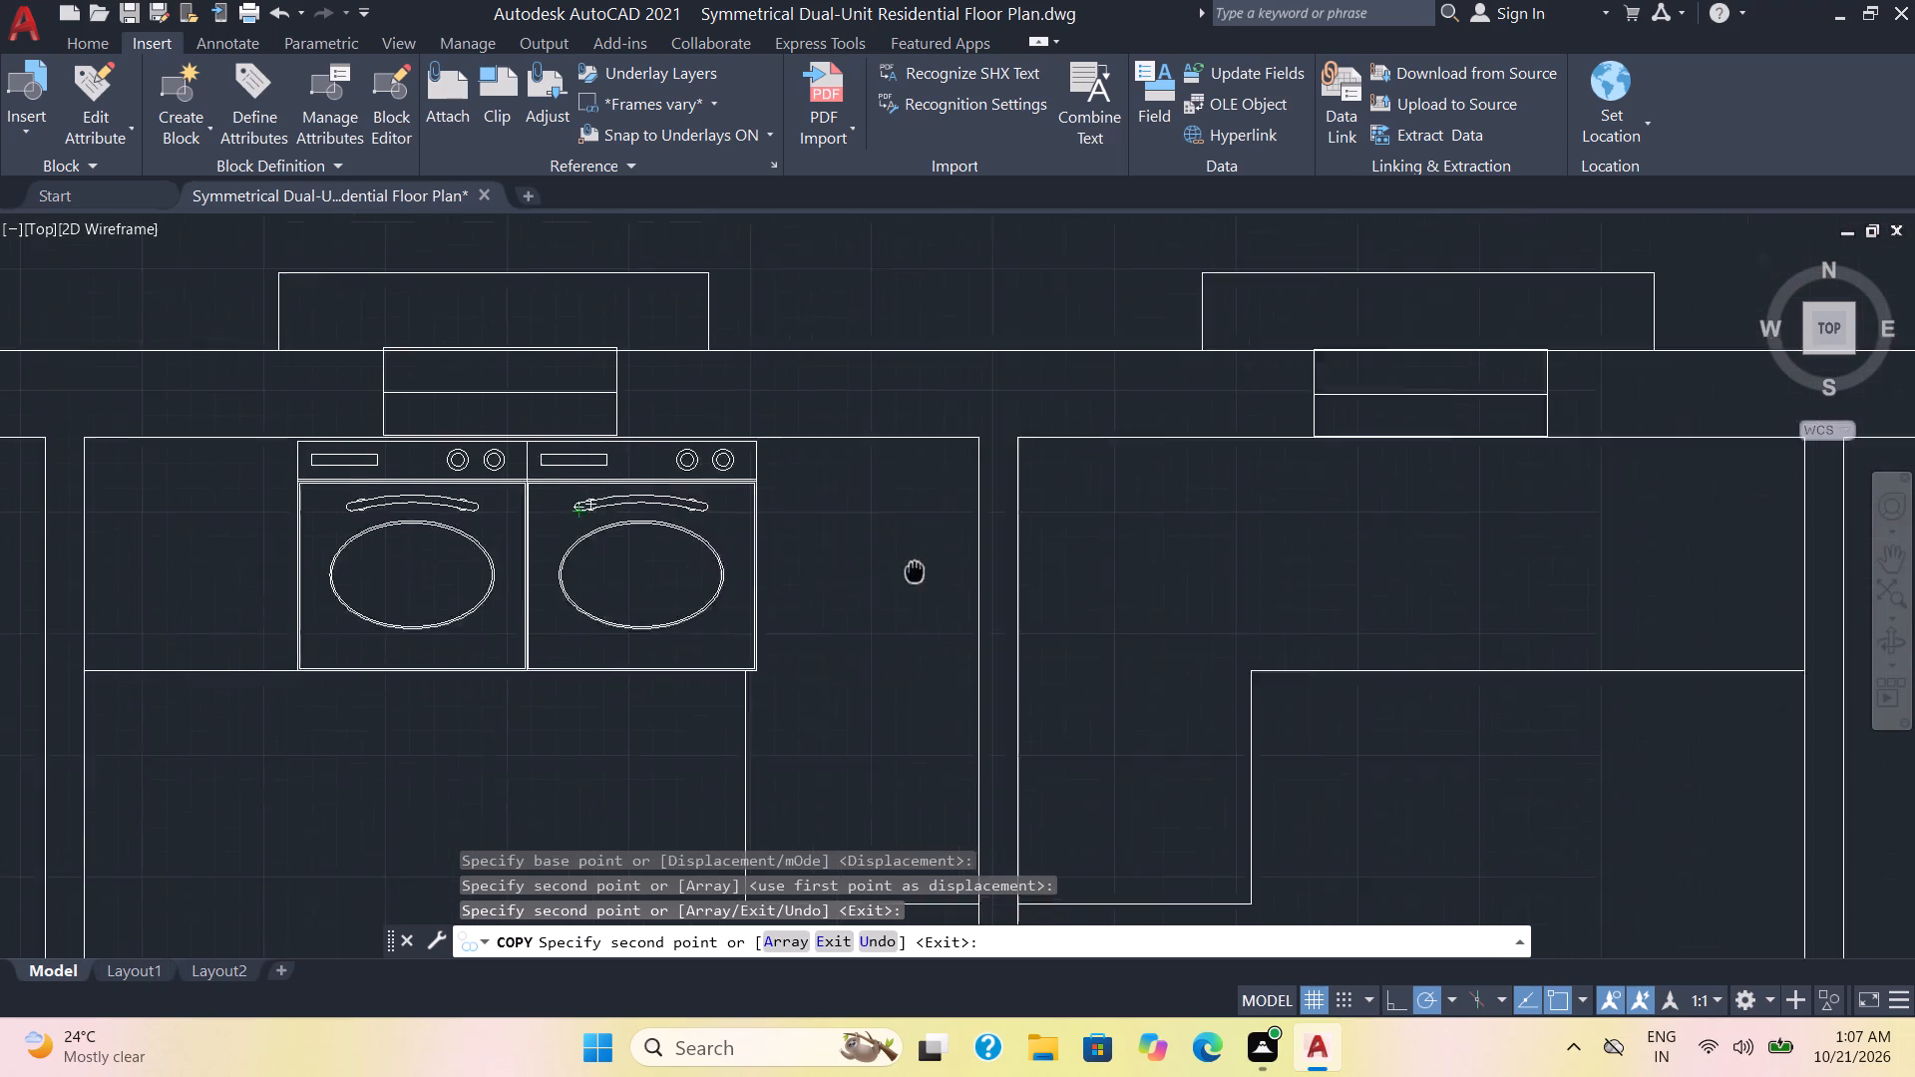
middle_click_drag(909, 570, 673, 553)
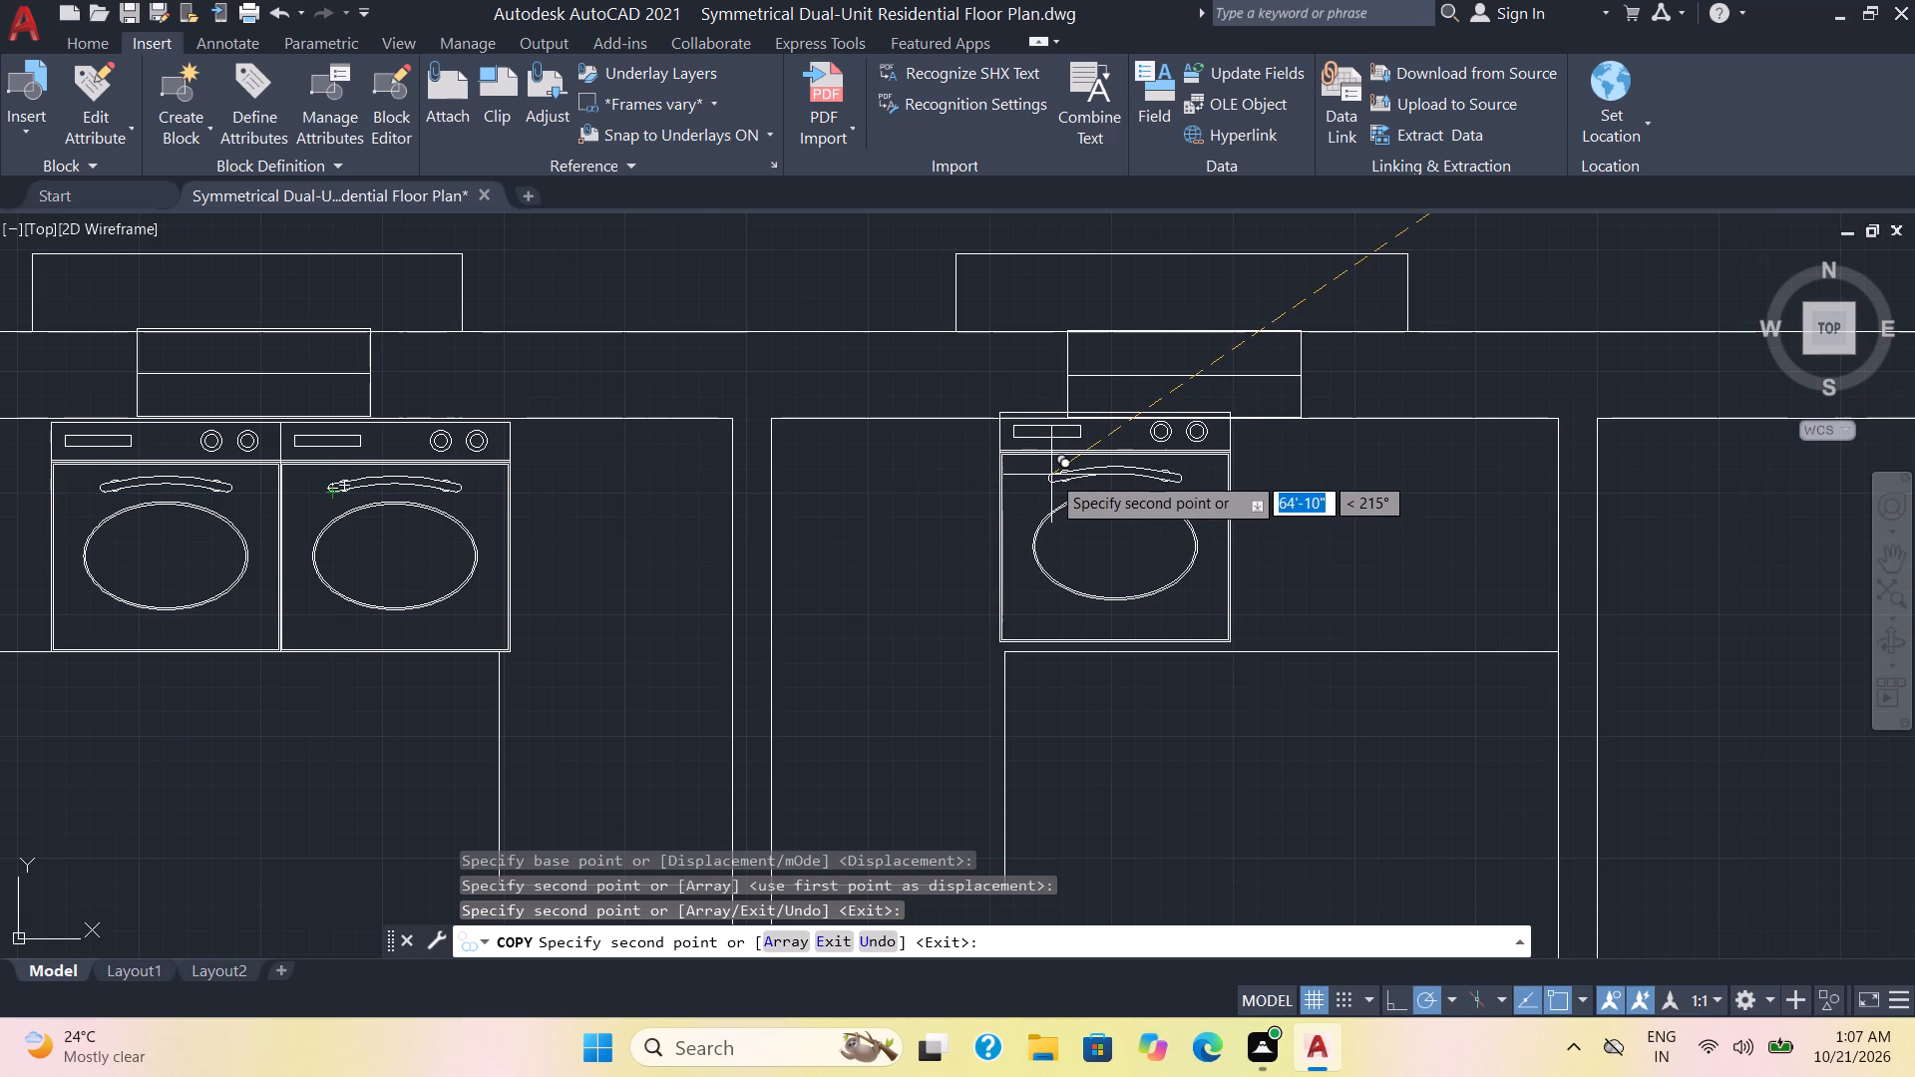
scroll(1043, 481, "up", 1)
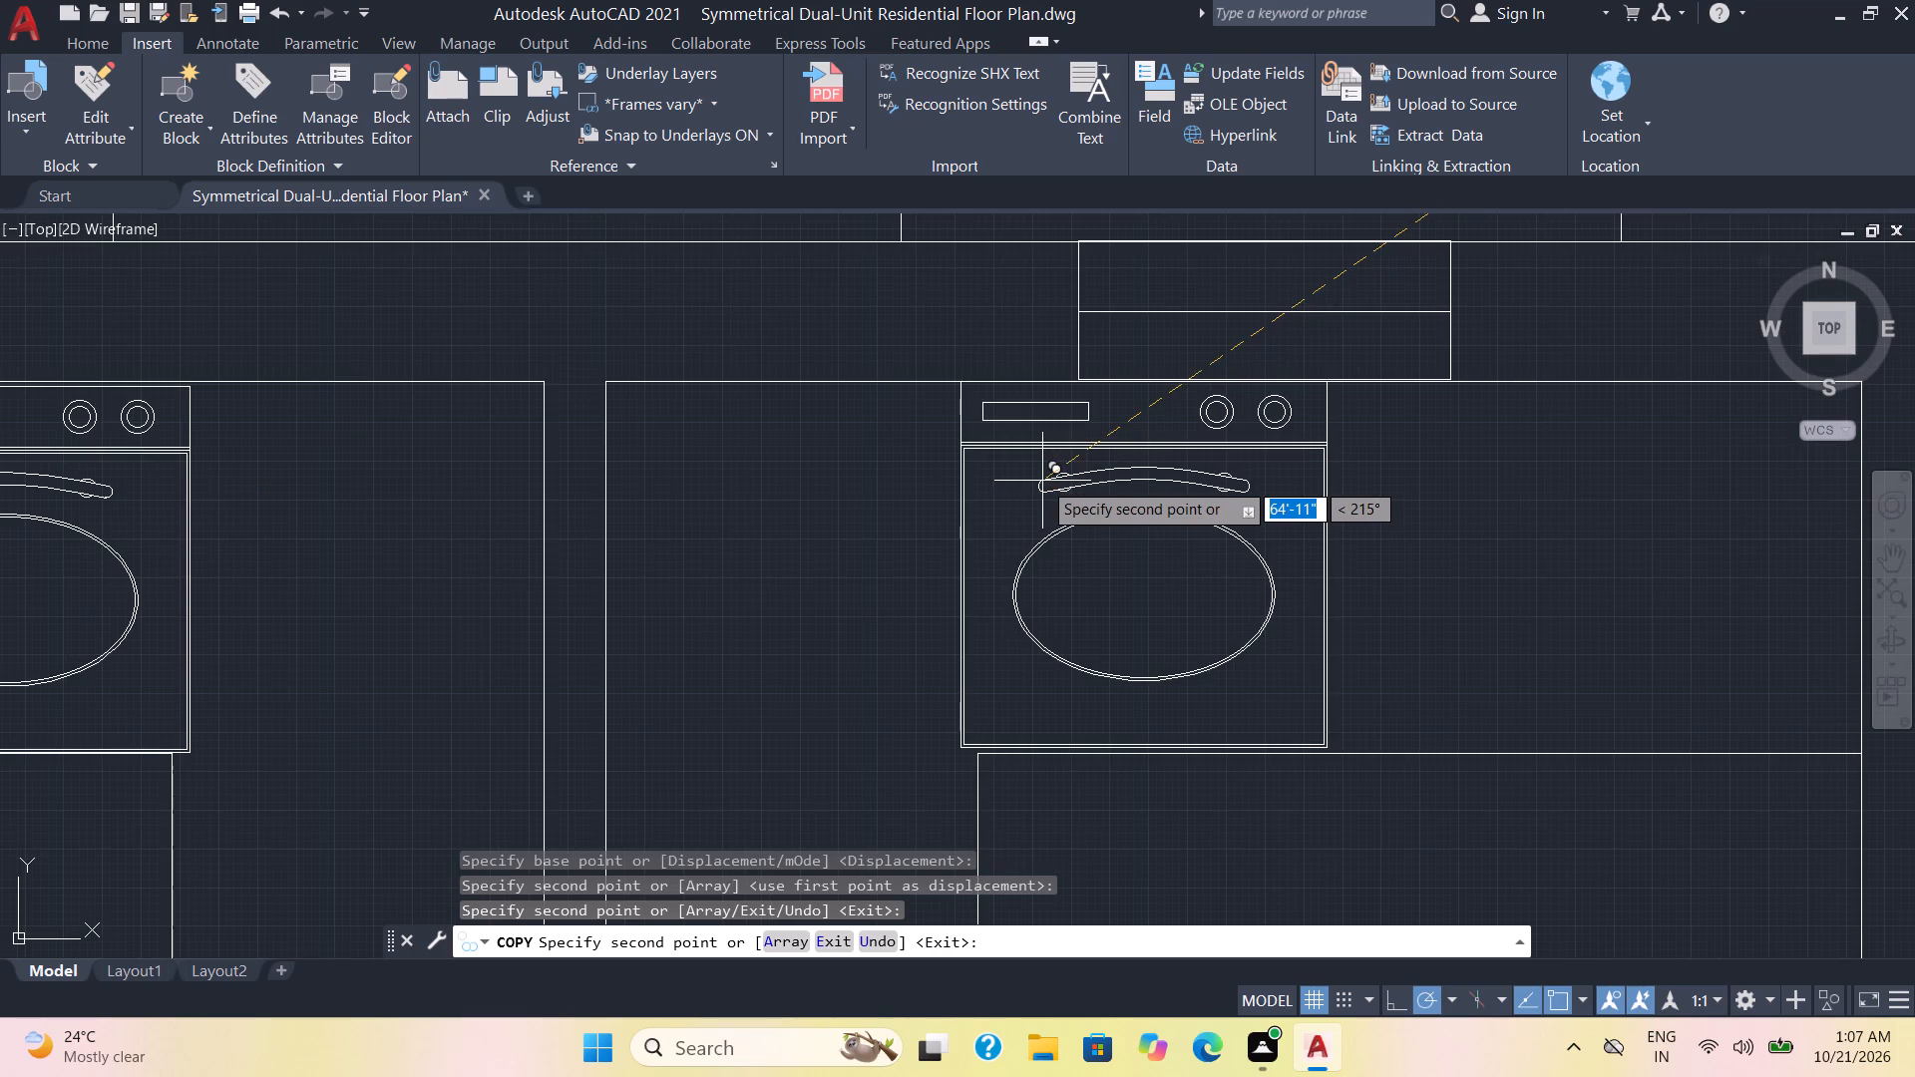
left_click(1037, 485)
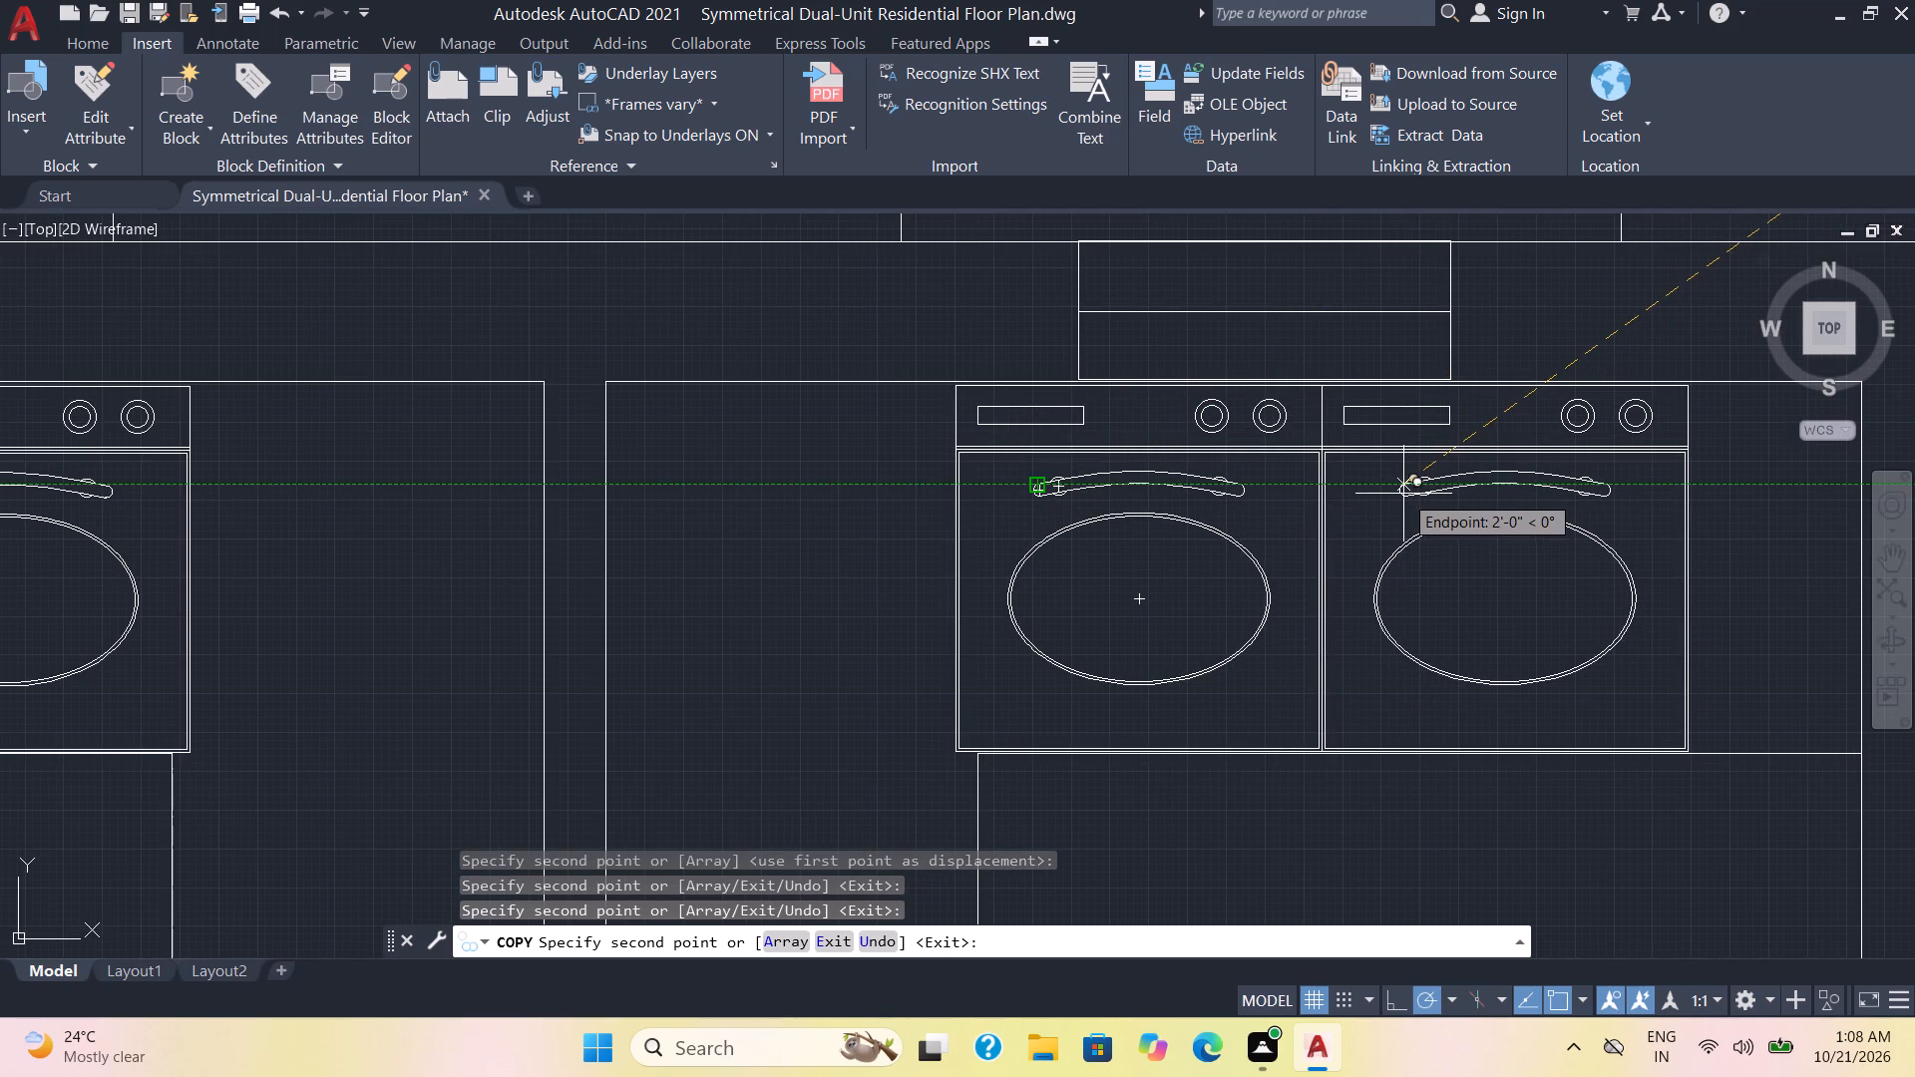
left_click(1403, 494)
key("Escape")
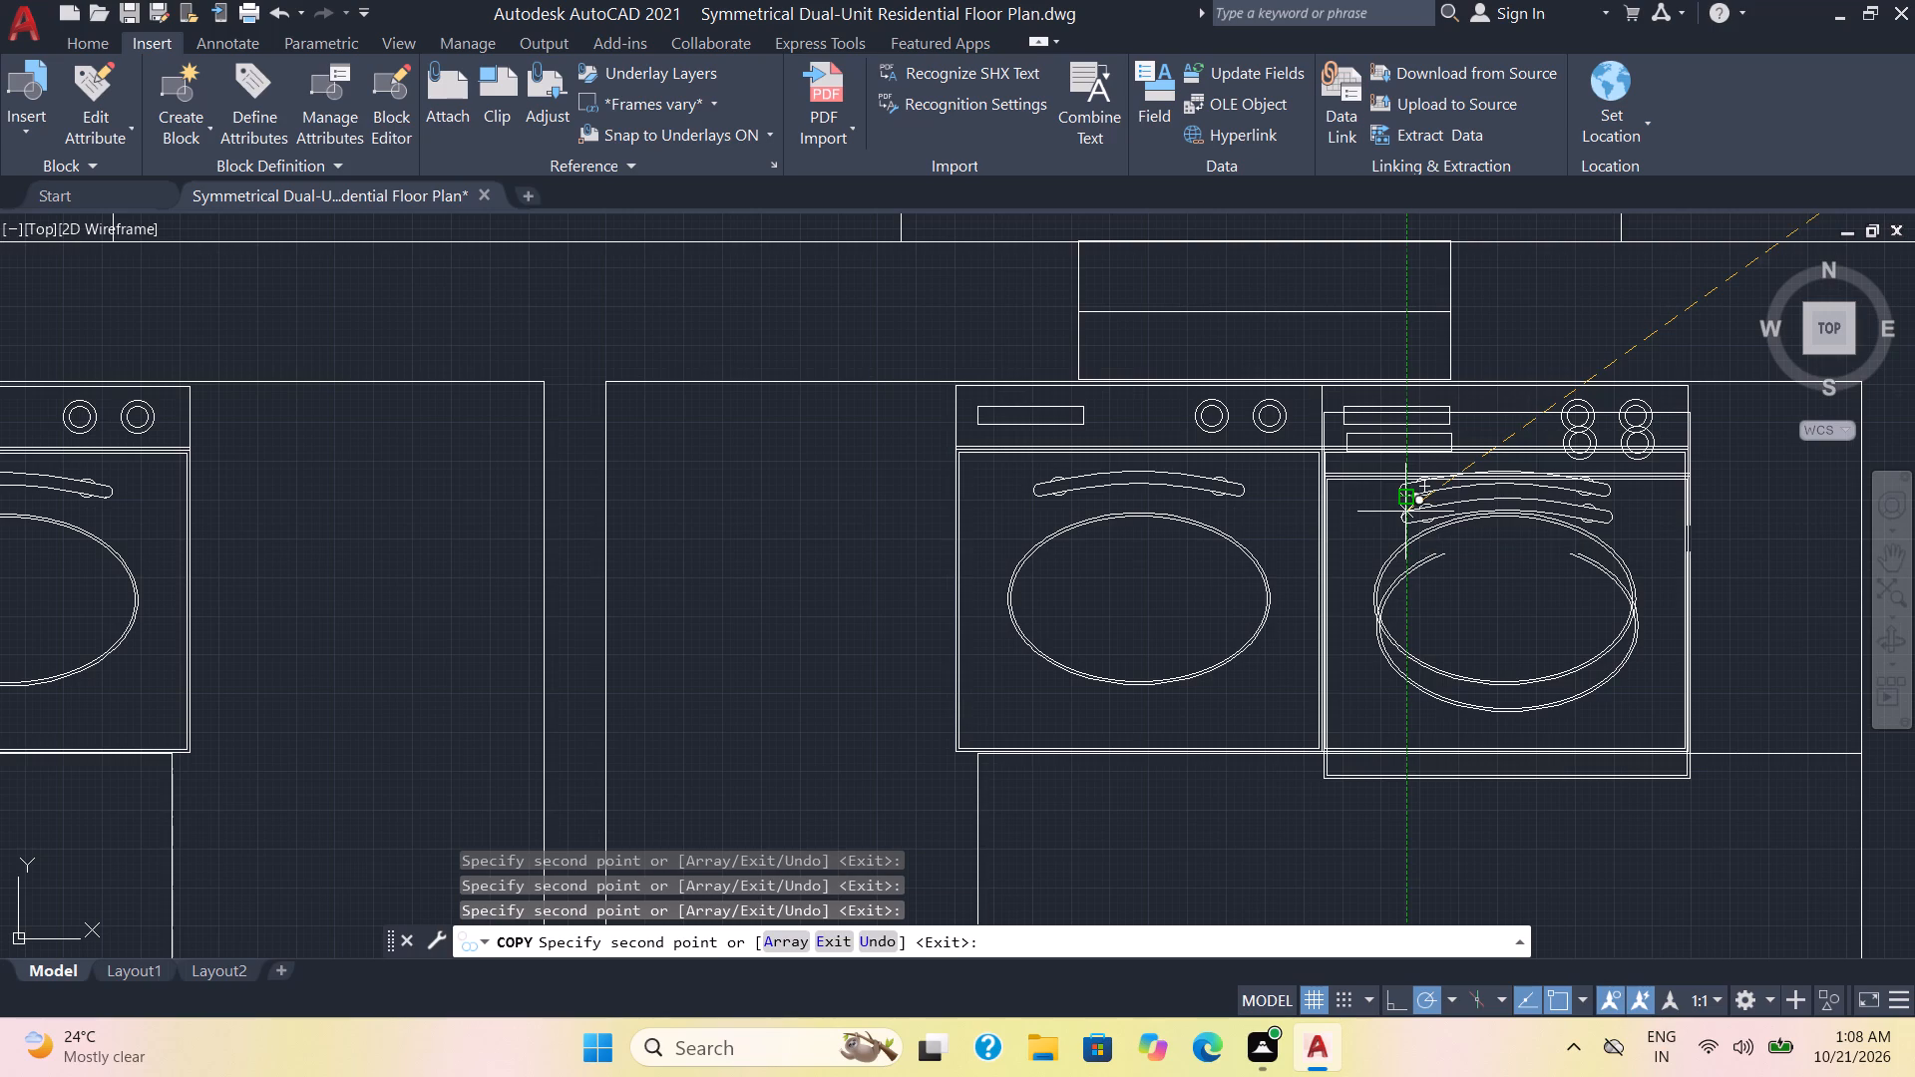
Copy the first square-front appliance in the library's third row into both kitchens' counter corners, between the ovens and the shared partition.
scroll(1417, 538, "down", 2)
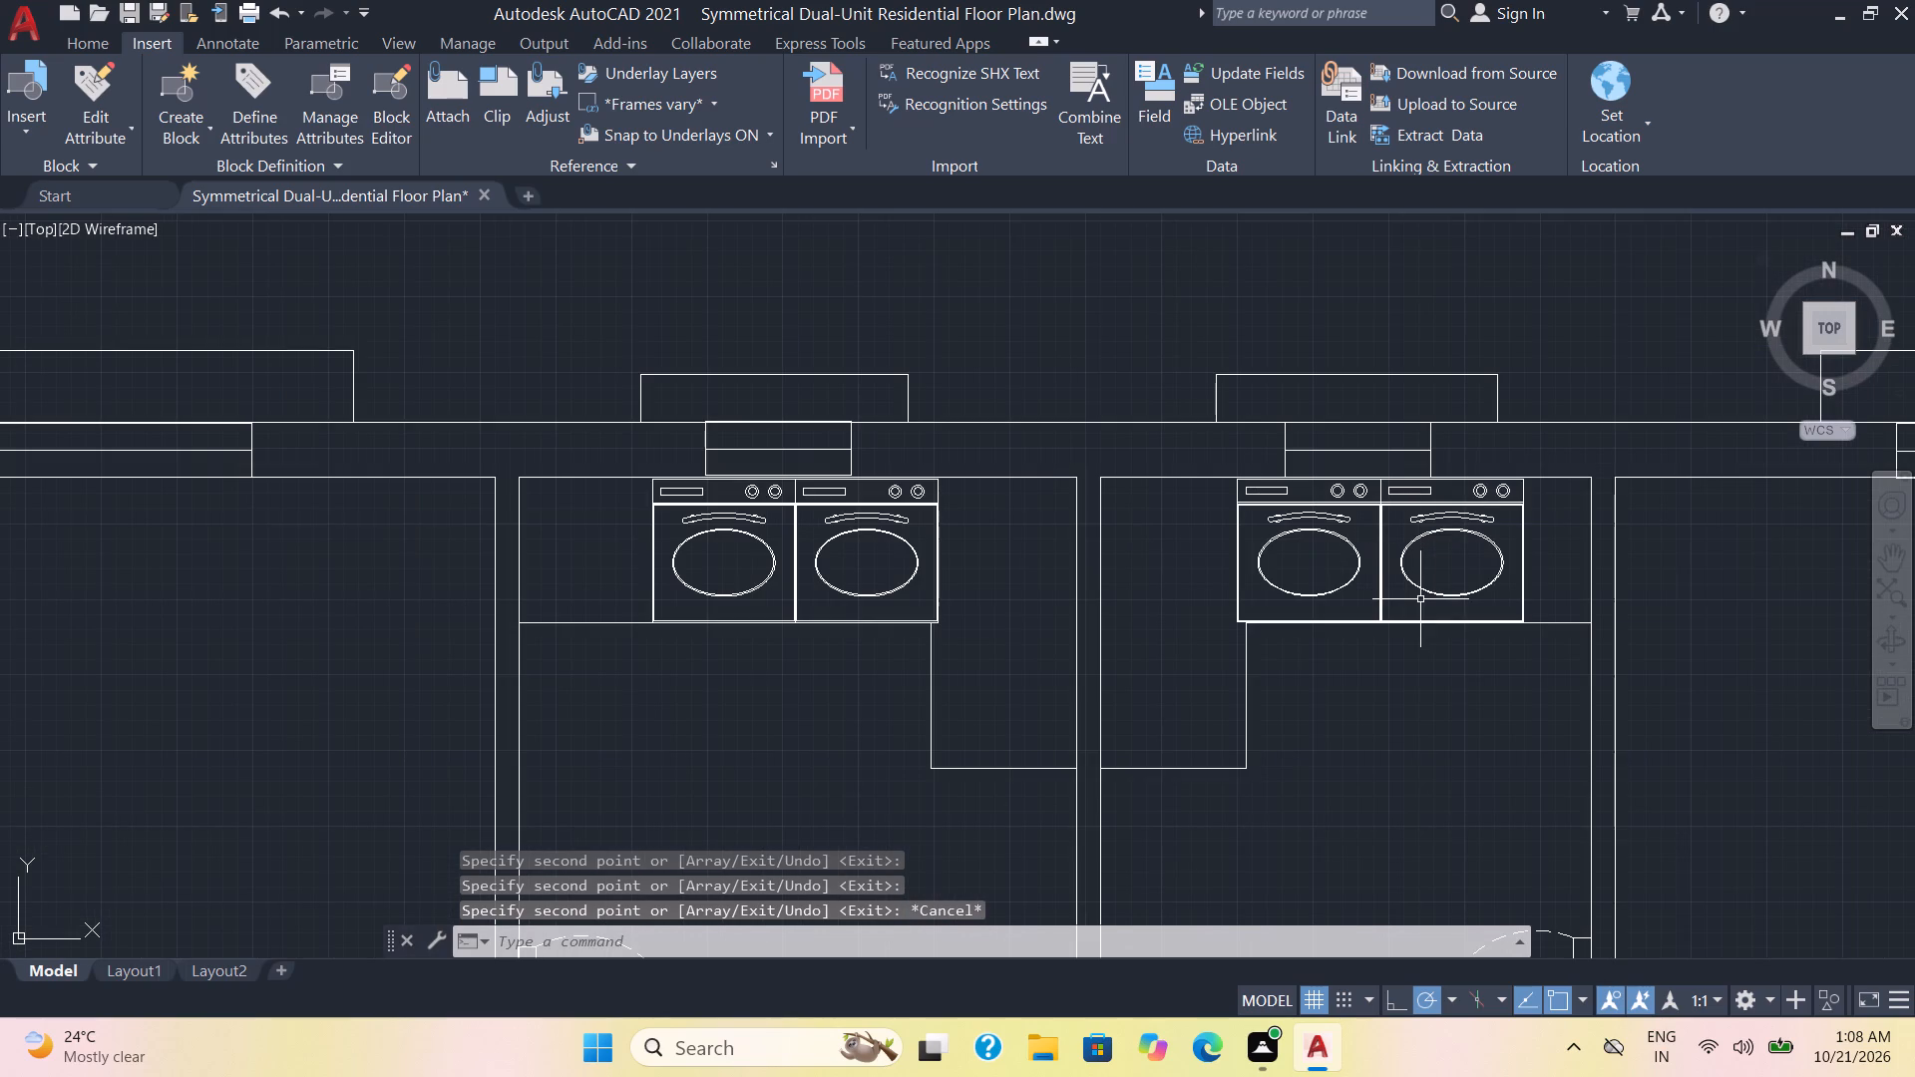
middle_click_drag(1490, 619, 1211, 628)
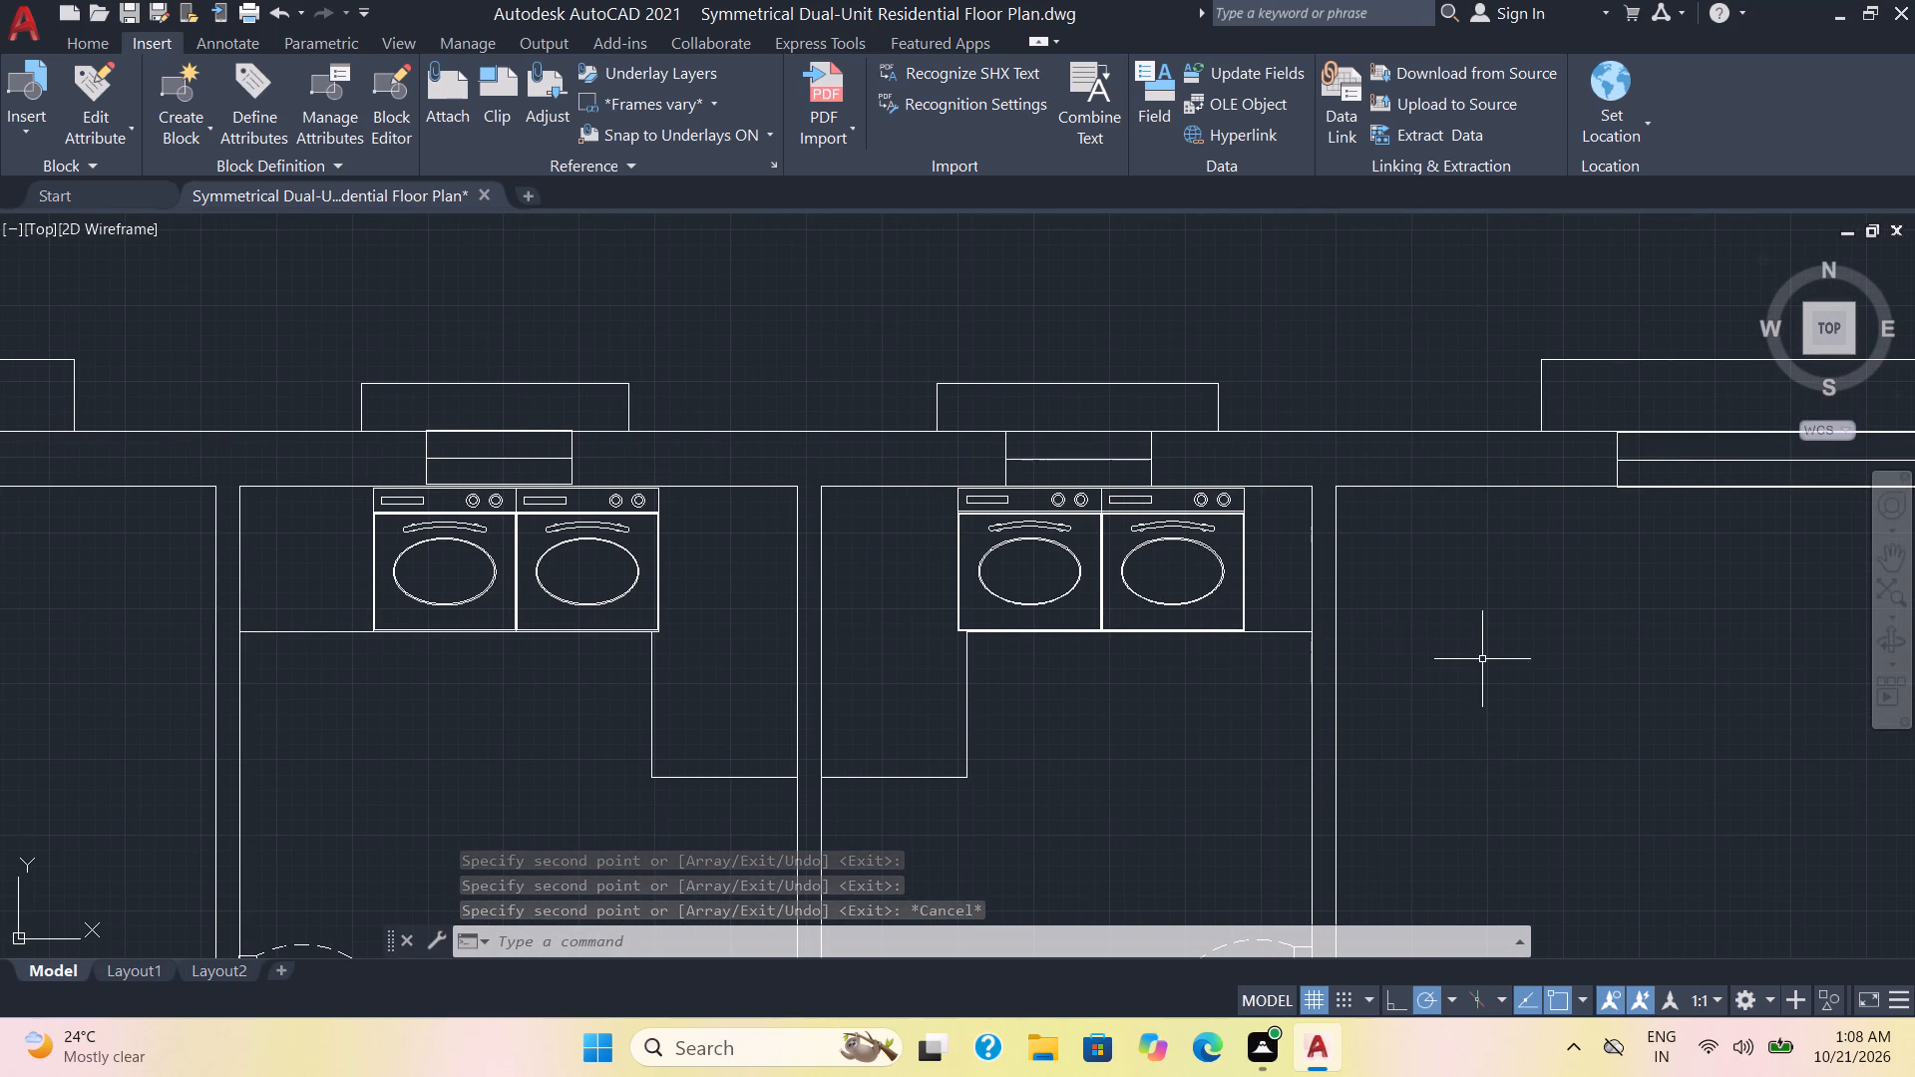
scroll(1528, 643, "down", 1)
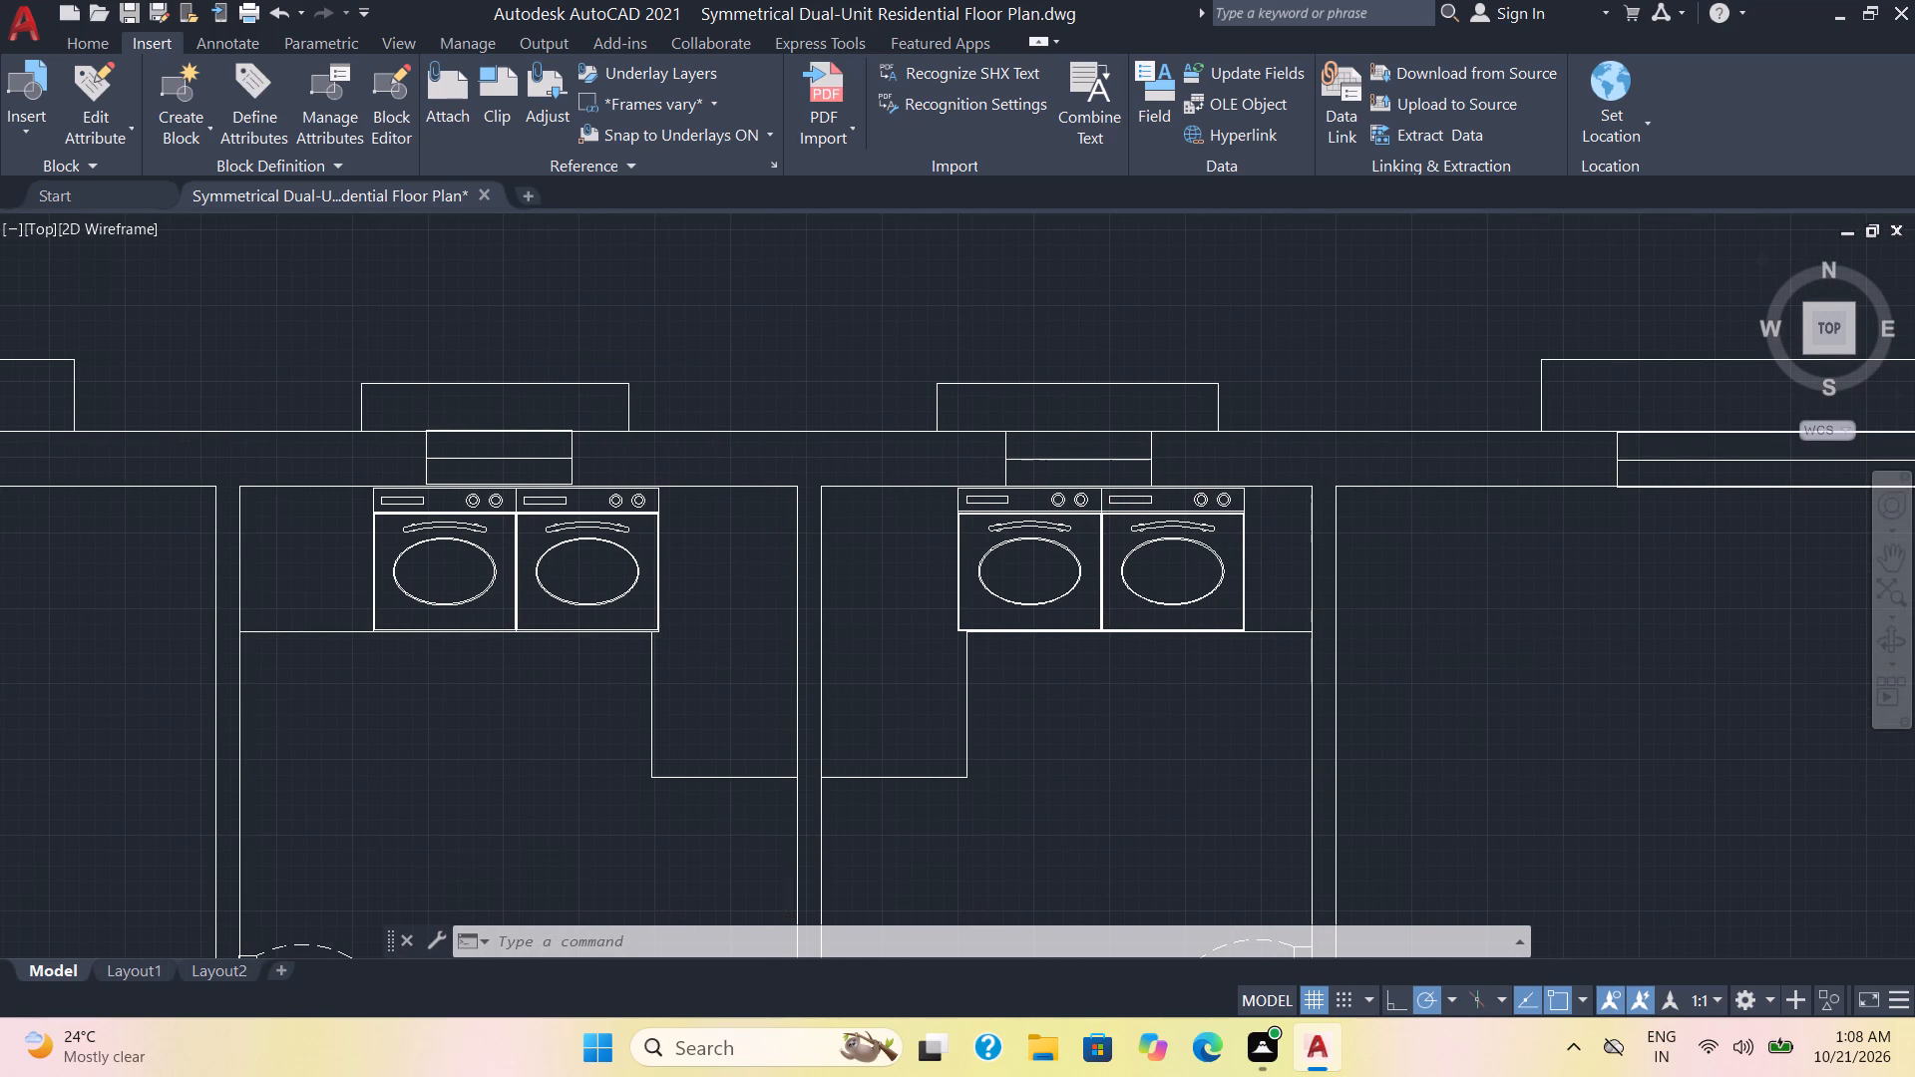
scroll(1528, 643, "up", 1)
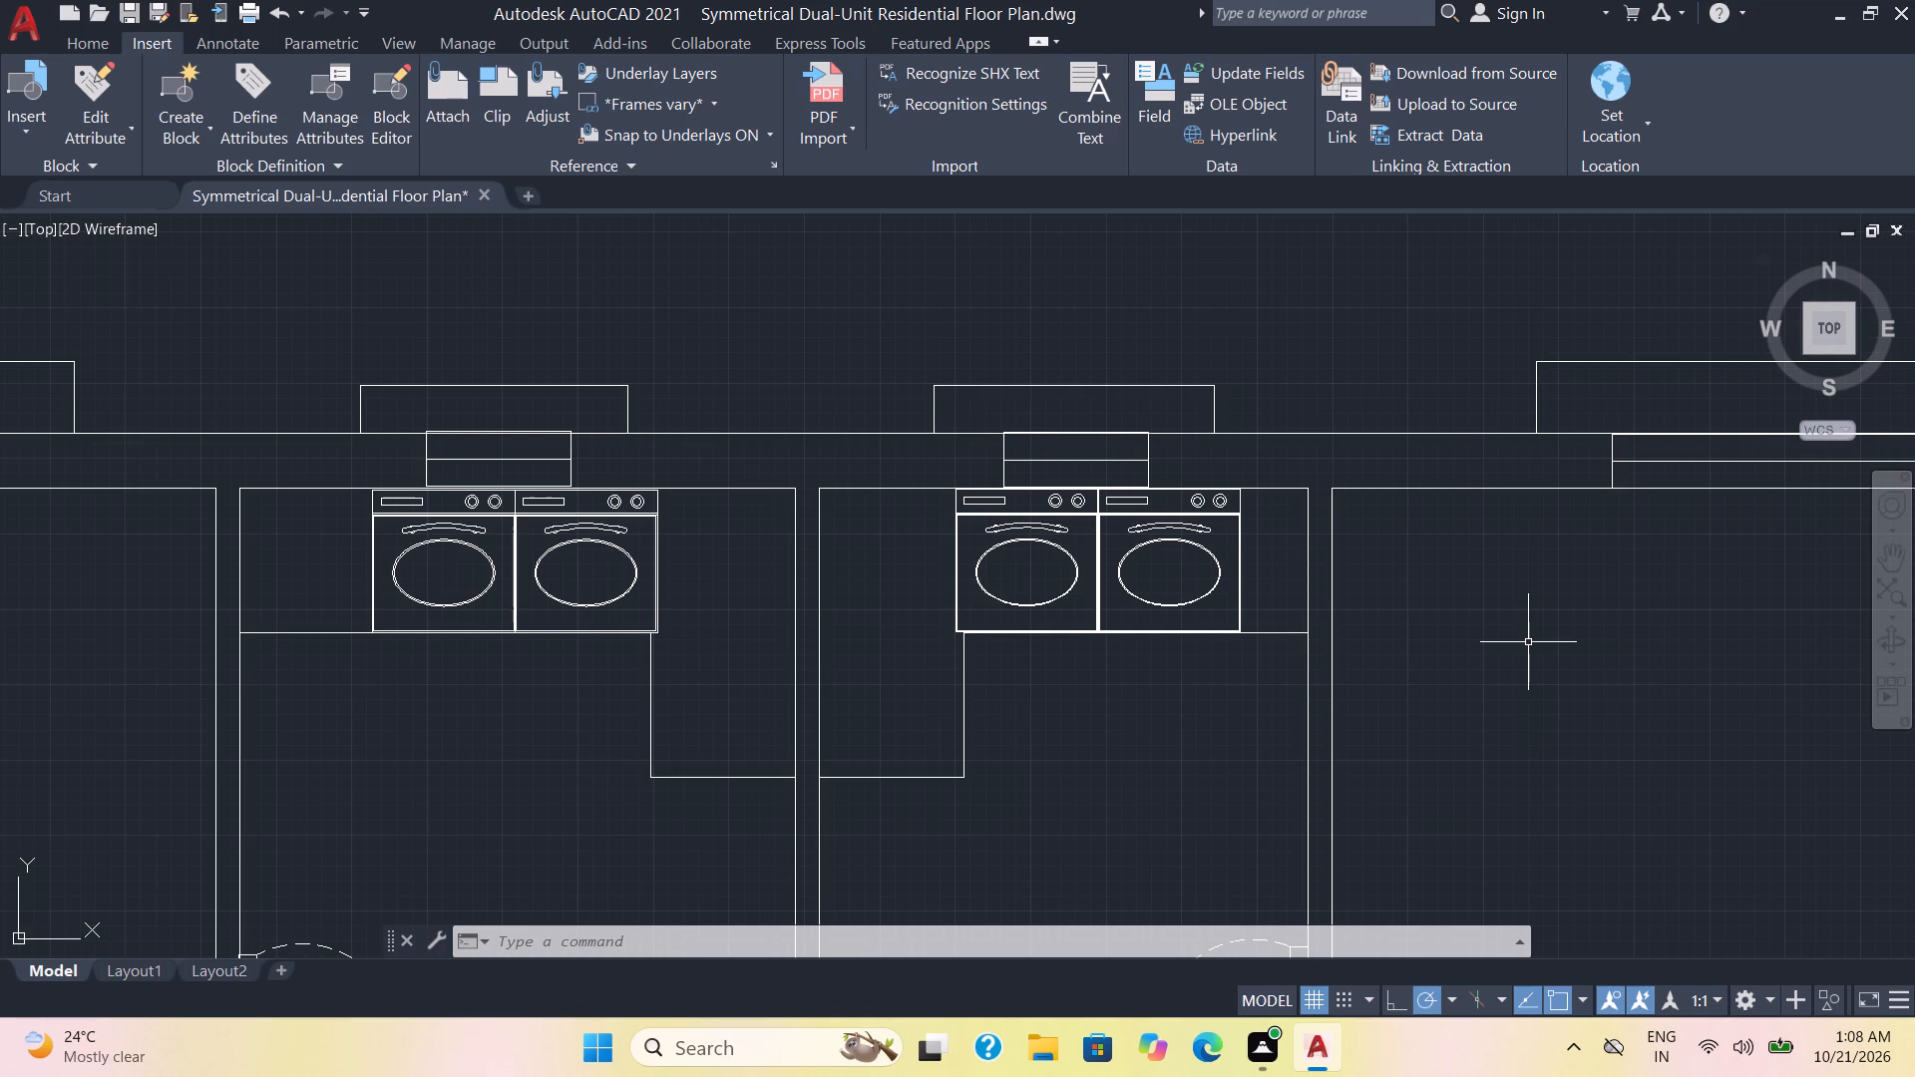
middle_click_drag(1528, 642, 1182, 733)
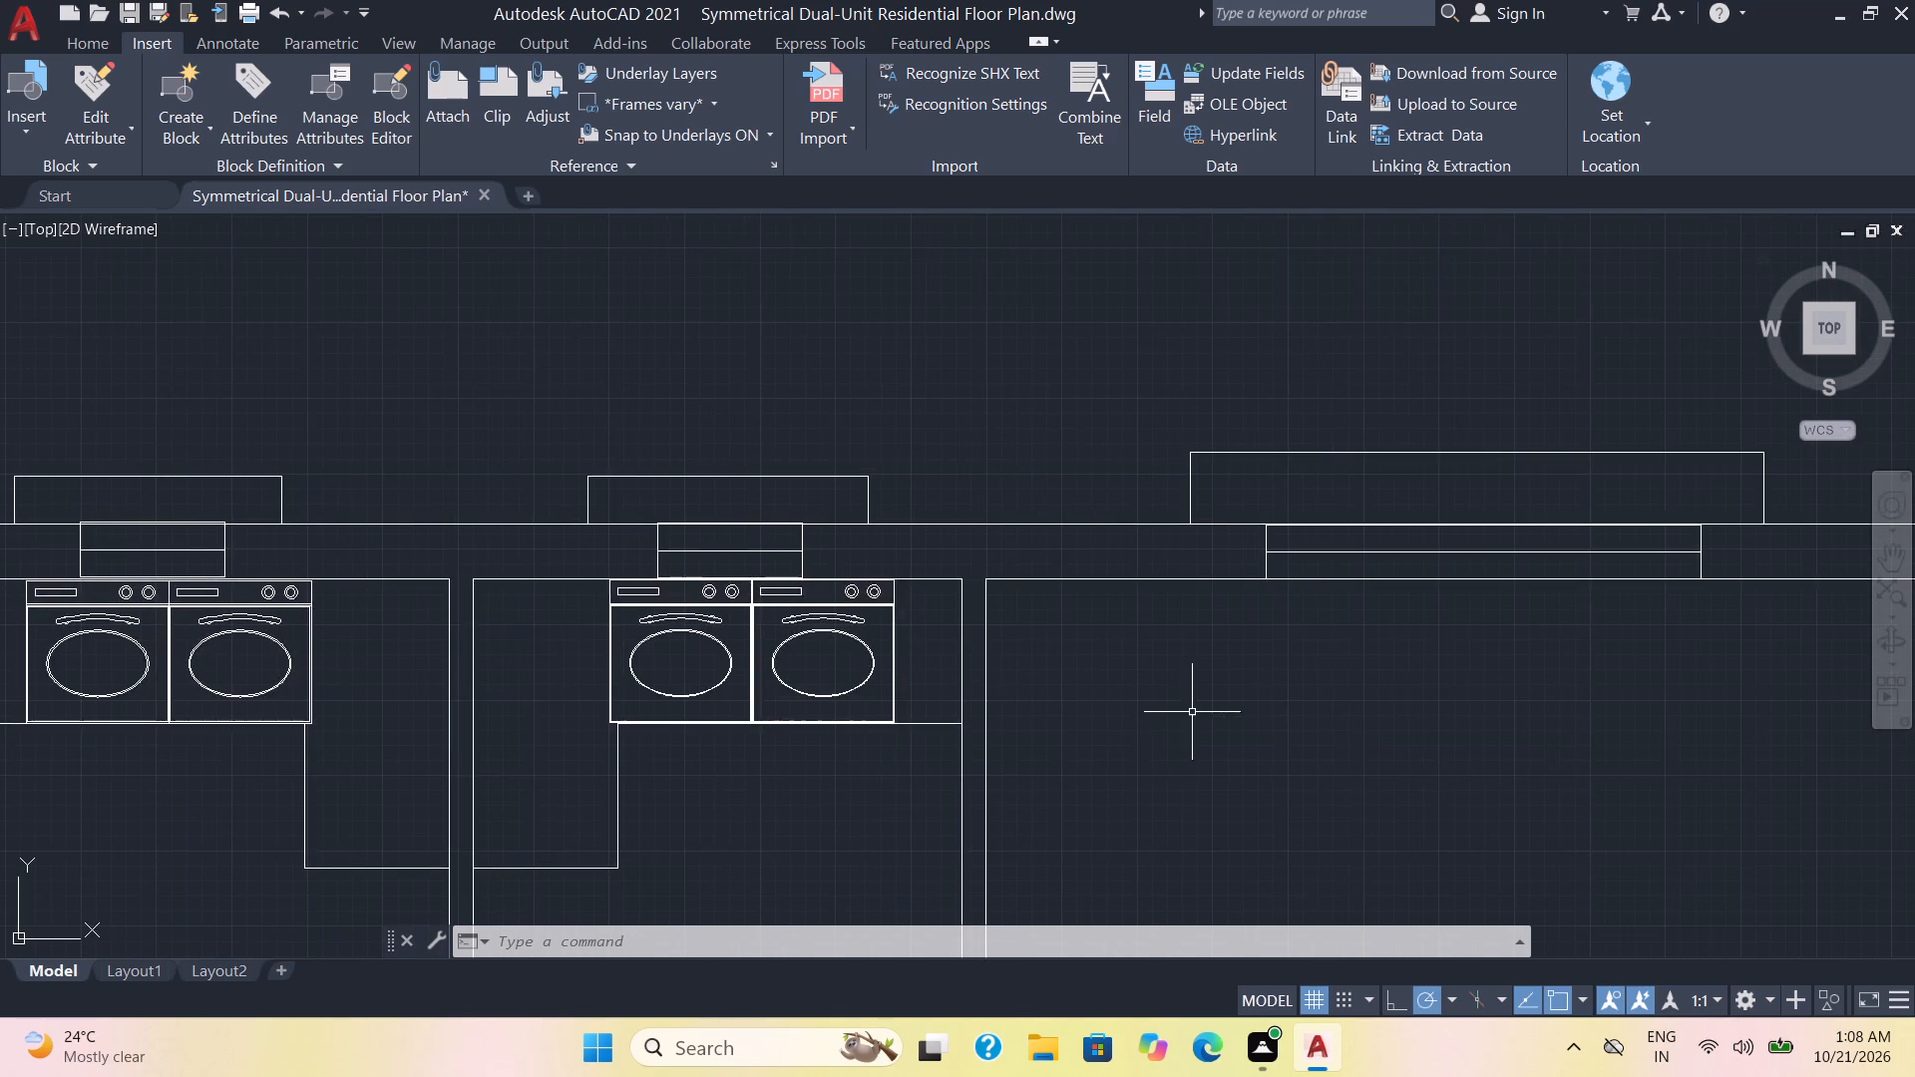
scroll(1195, 711, "down", 1)
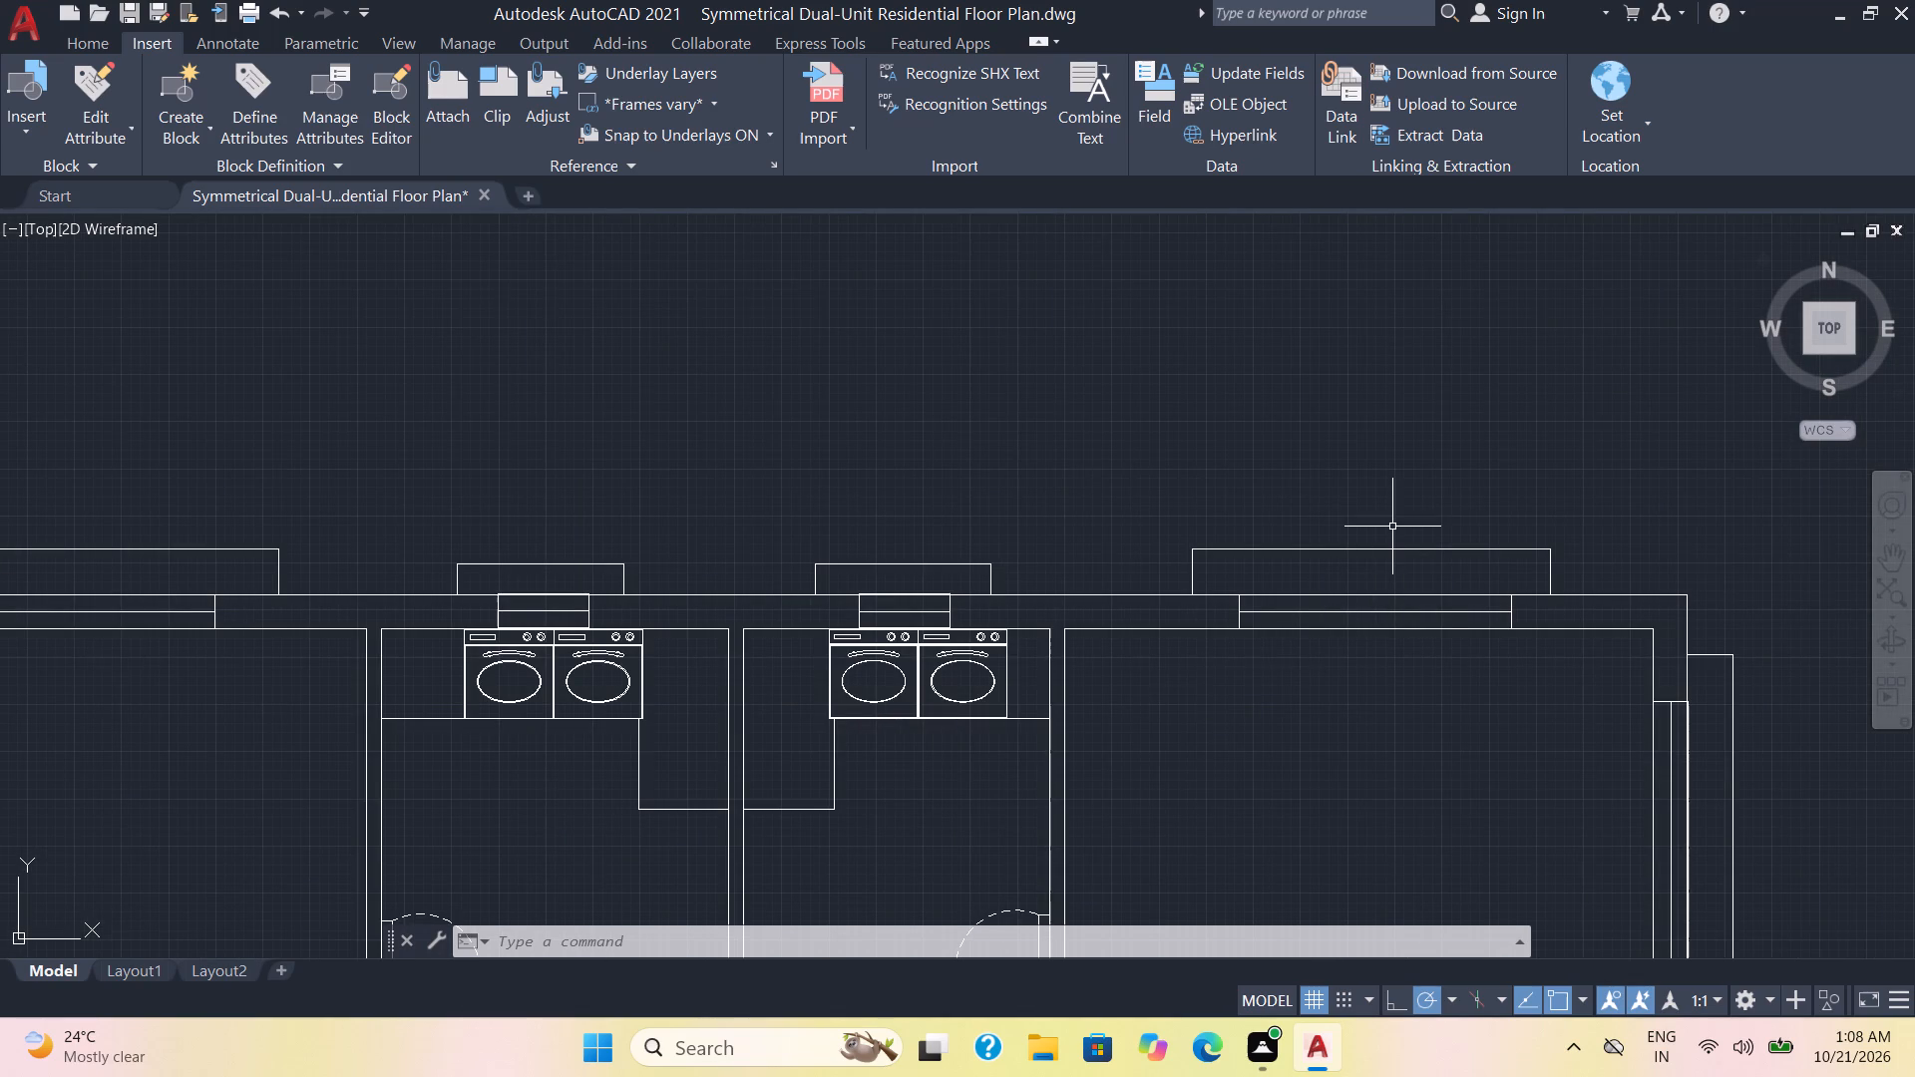
scroll(1392, 527, "down", 1)
middle_click_drag(1392, 527, 794, 729)
scroll(1209, 637, "down", 3)
middle_click_drag(1406, 631, 966, 654)
scroll(974, 642, "up", 3)
middle_click_drag(979, 595, 1089, 1011)
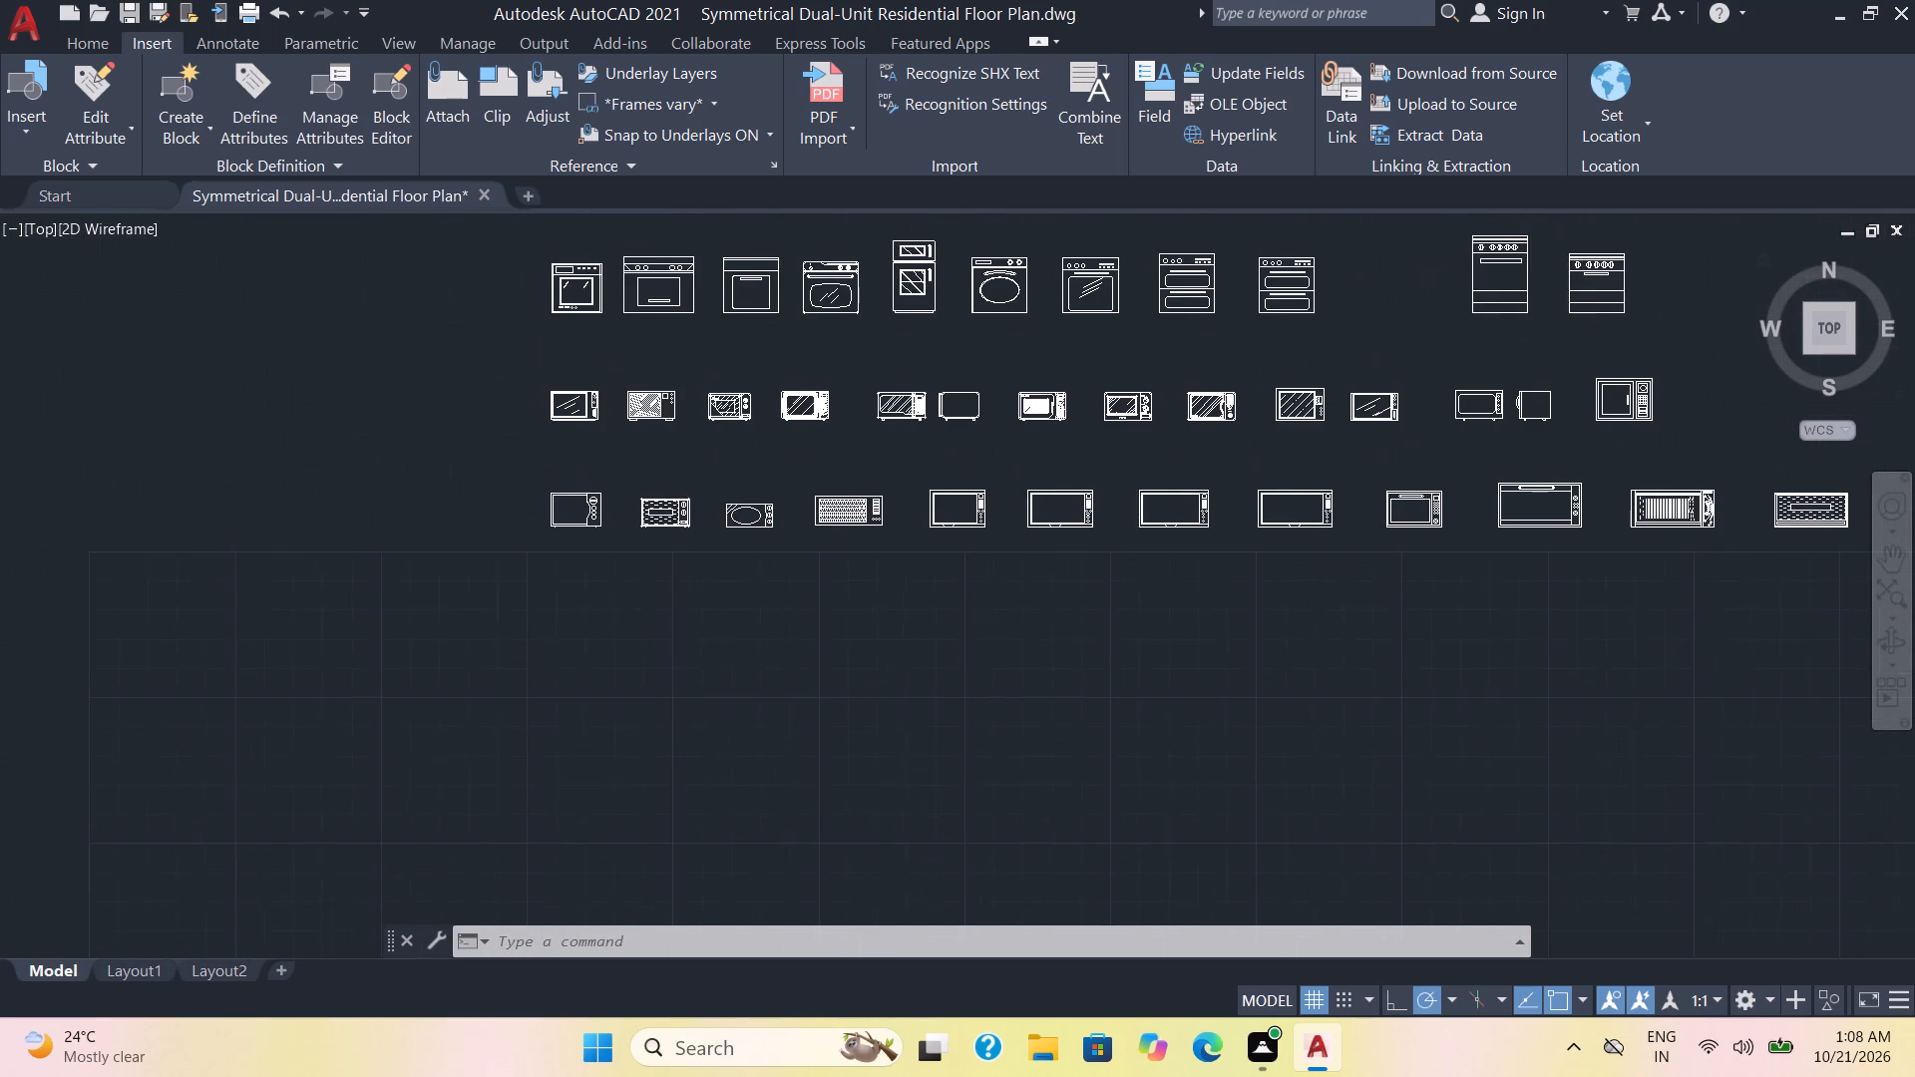
middle_click_drag(1089, 1011, 1090, 1011)
middle_click_drag(910, 343, 1003, 565)
scroll(916, 361, "down", 1)
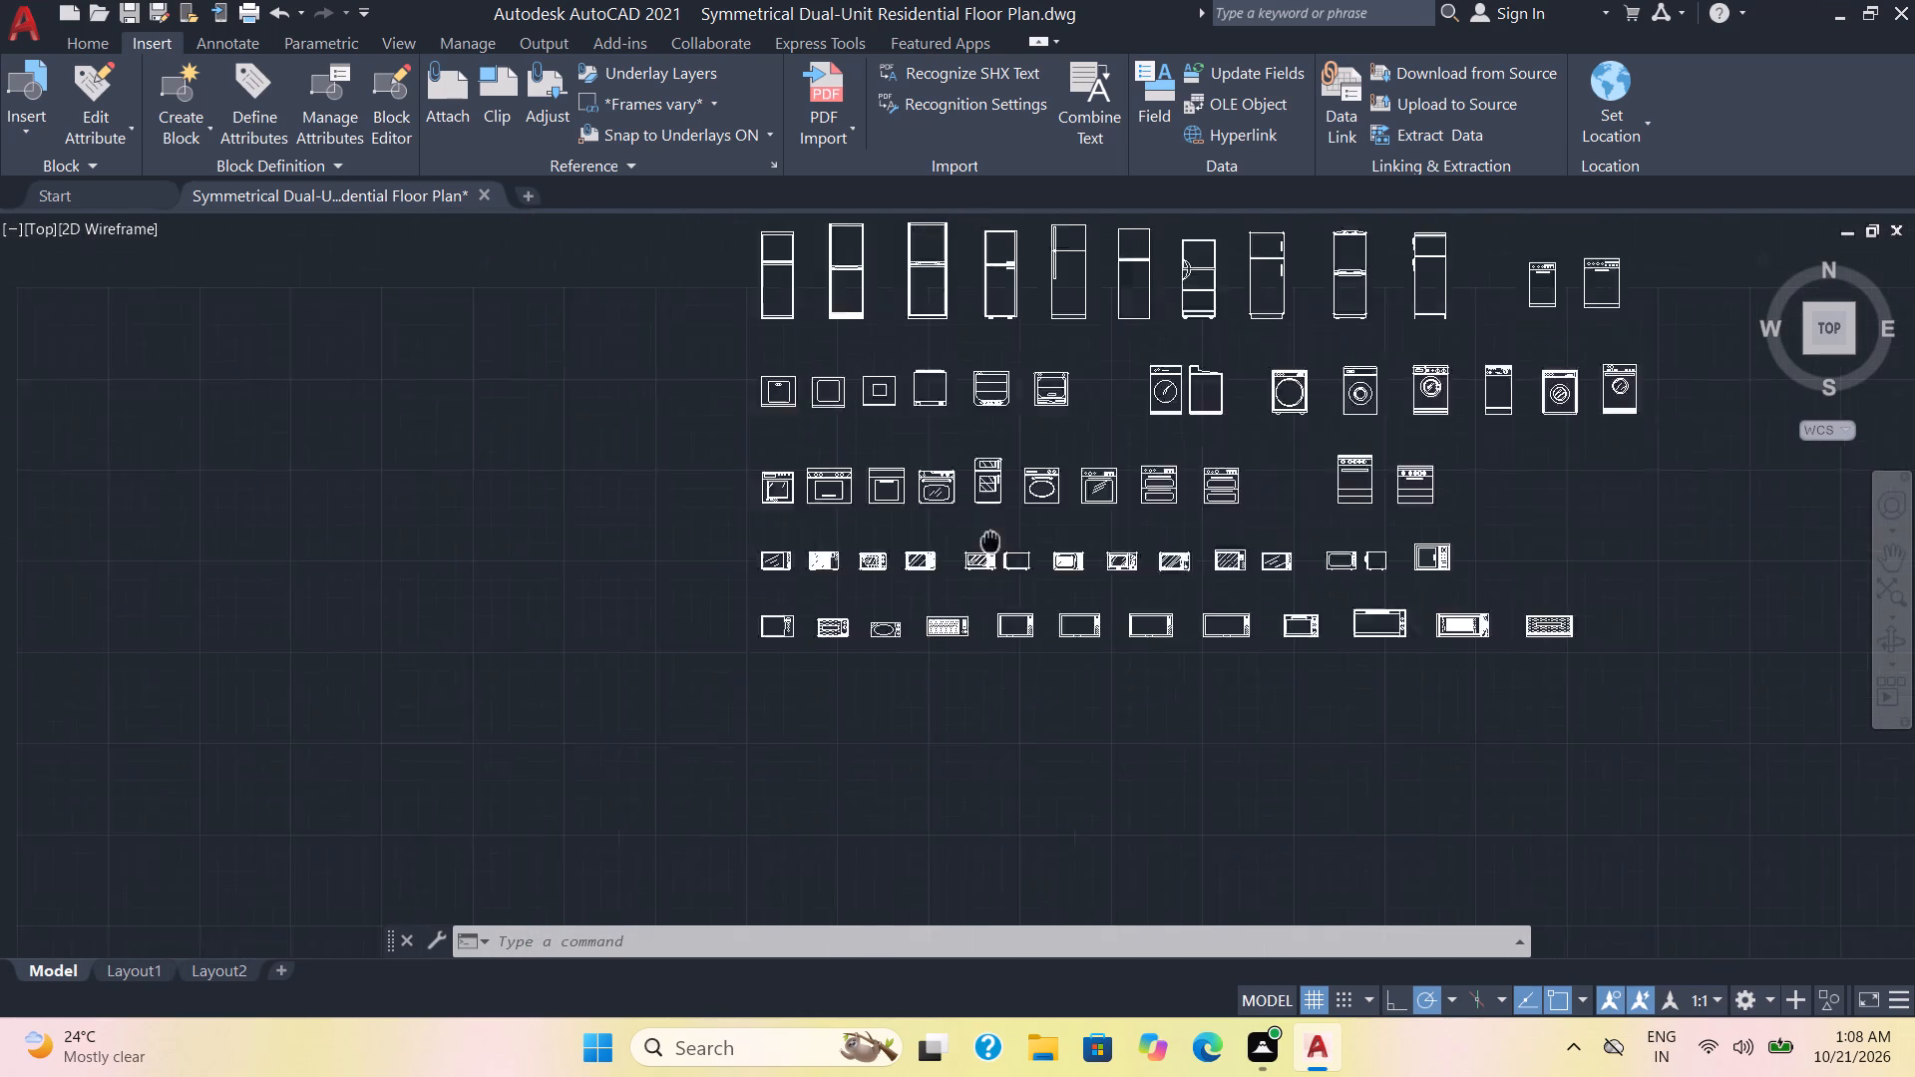
middle_click_drag(1003, 565, 1078, 695)
scroll(926, 593, "up", 2)
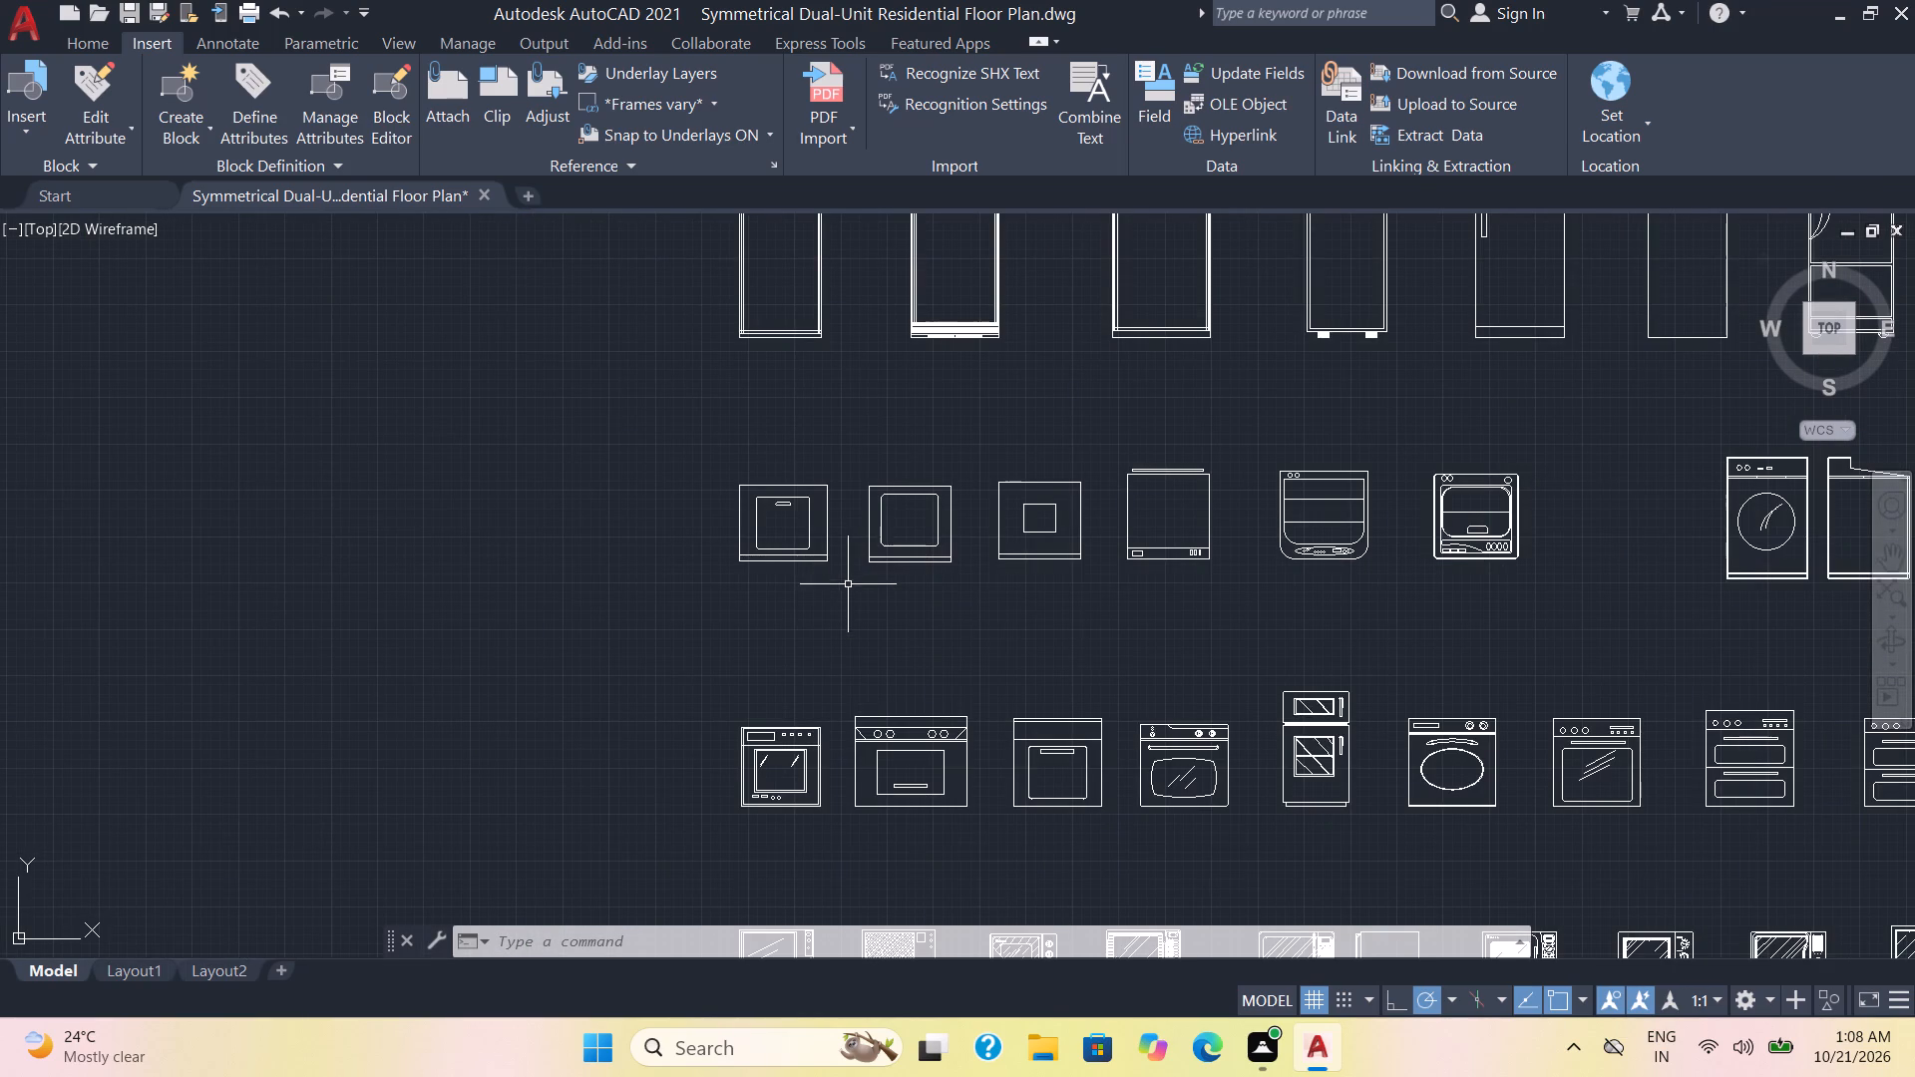
left_click(851, 589)
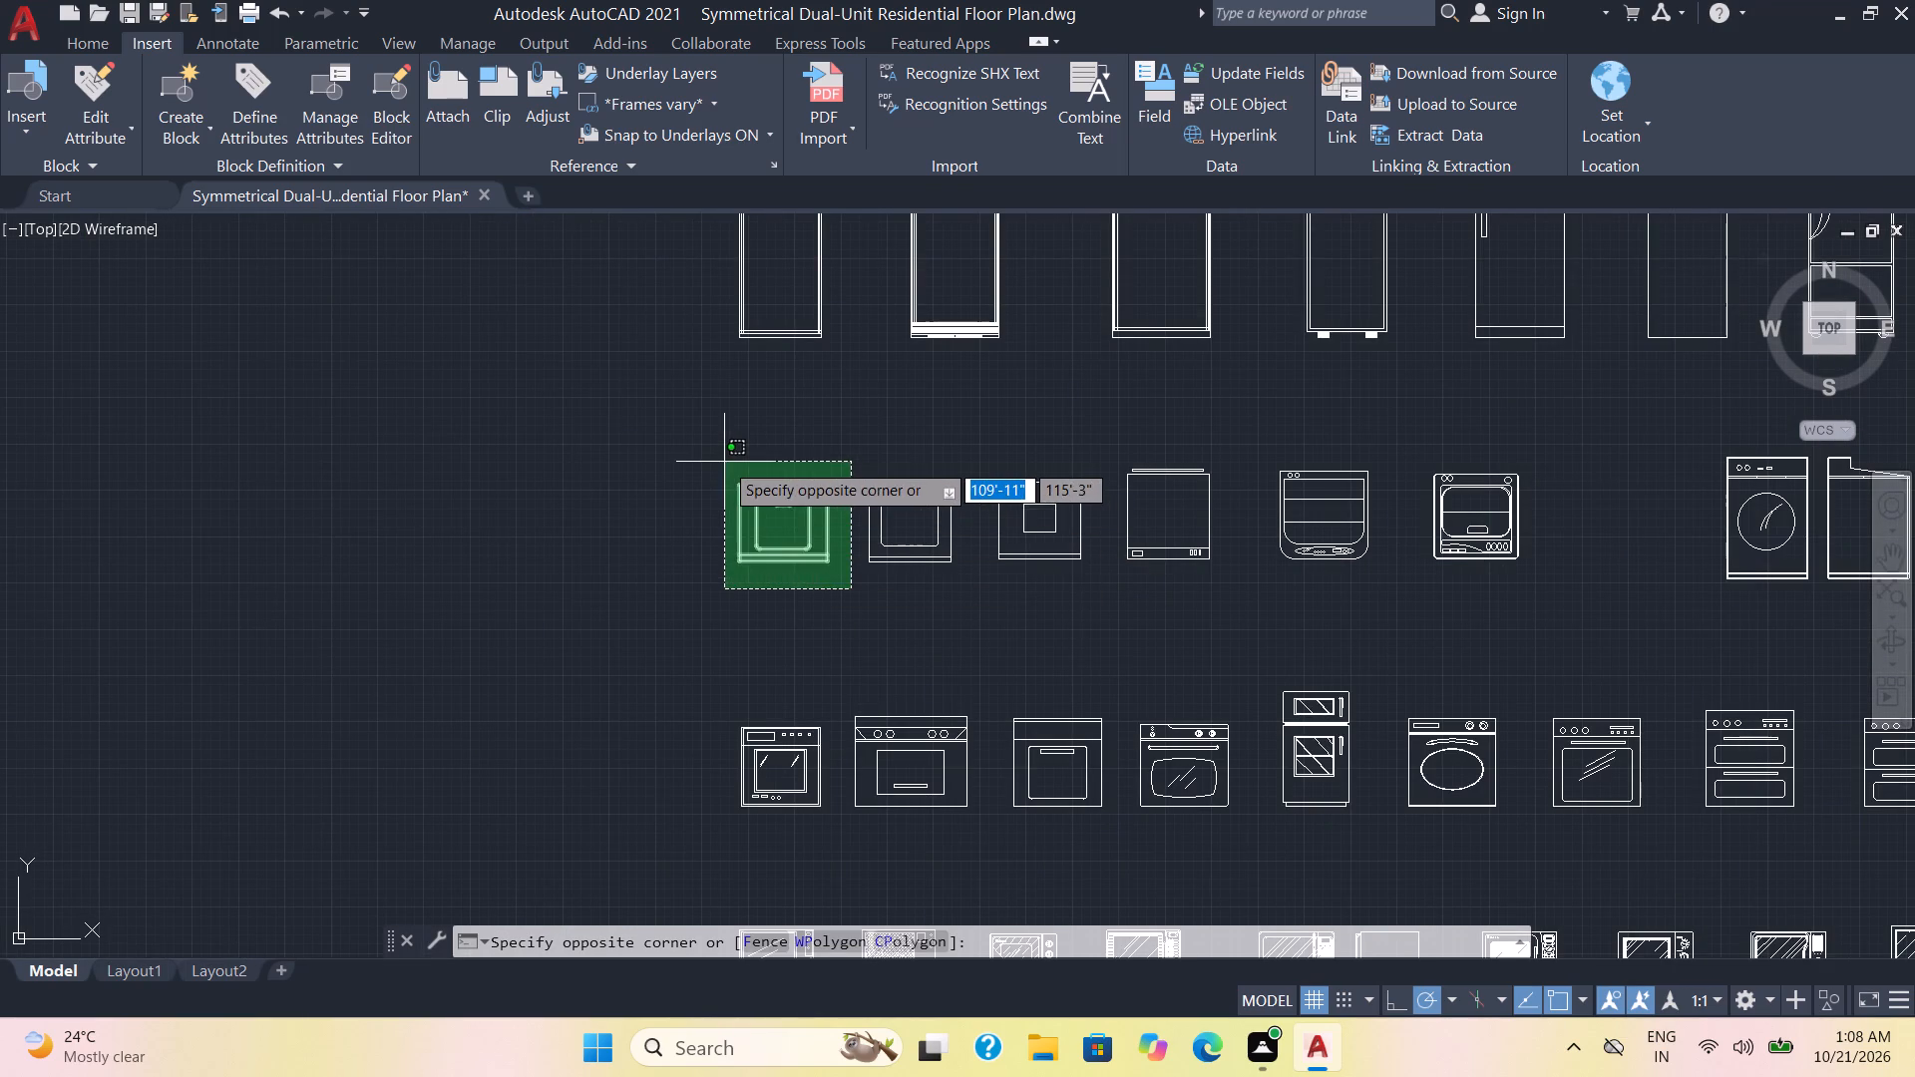
left_click(724, 462)
type("co")
key("Return")
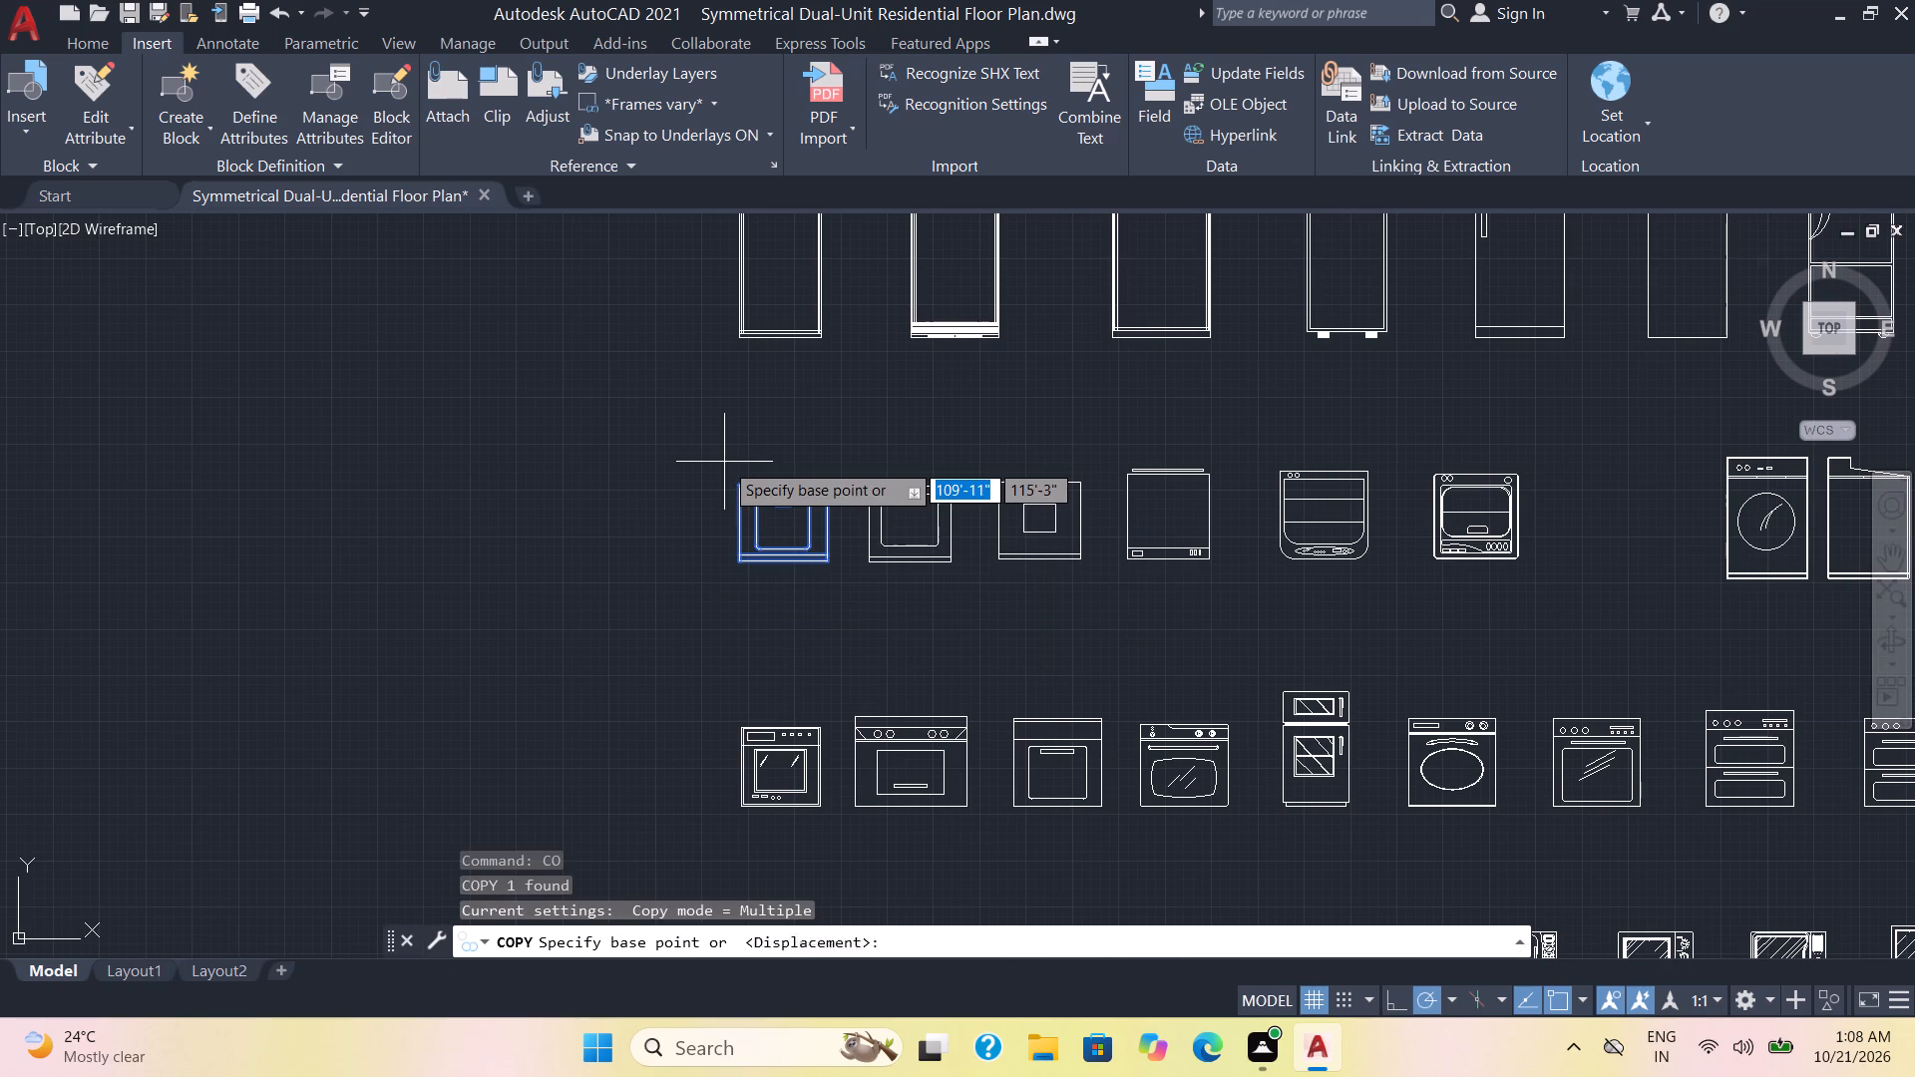
left_click(789, 511)
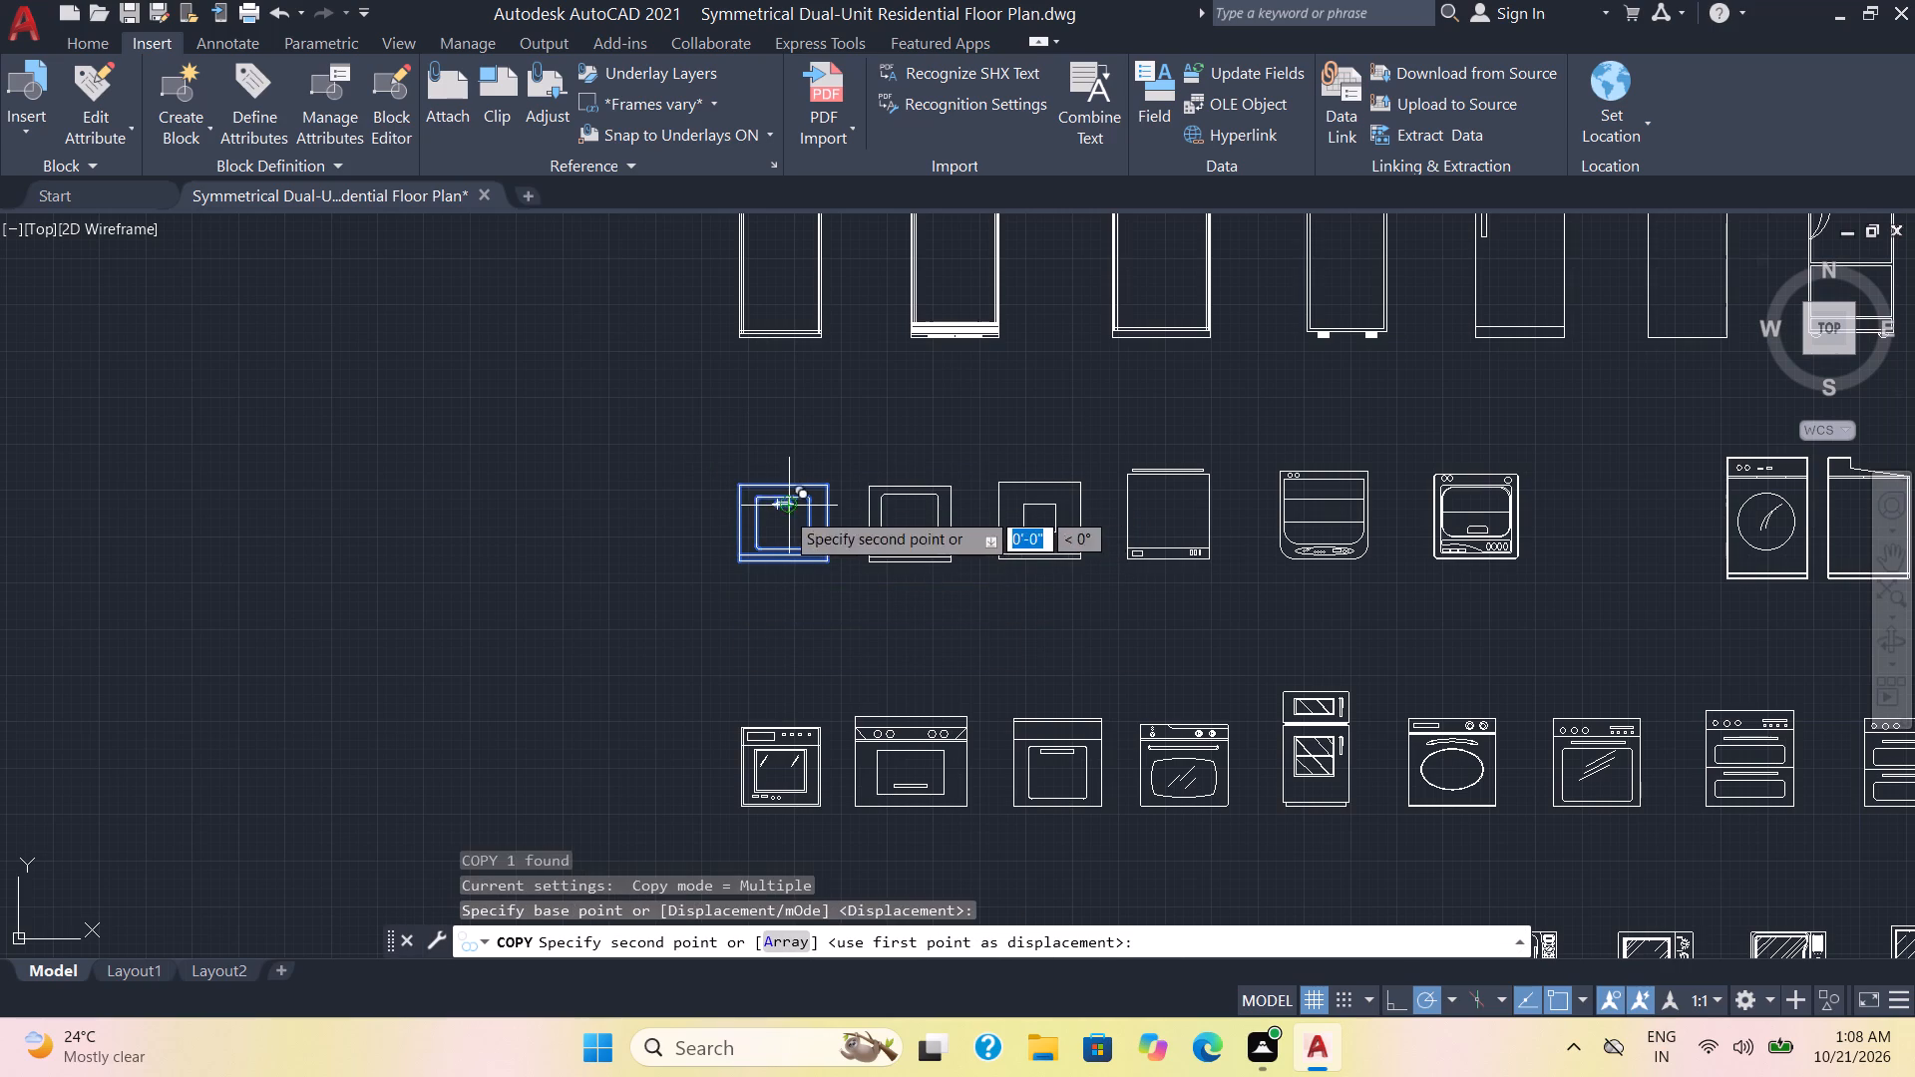
scroll(582, 542, "down", 2)
middle_click_drag(581, 543, 1344, 515)
middle_click_drag(920, 749, 1006, 314)
scroll(804, 705, "up", 2)
middle_click_drag(805, 705, 990, 273)
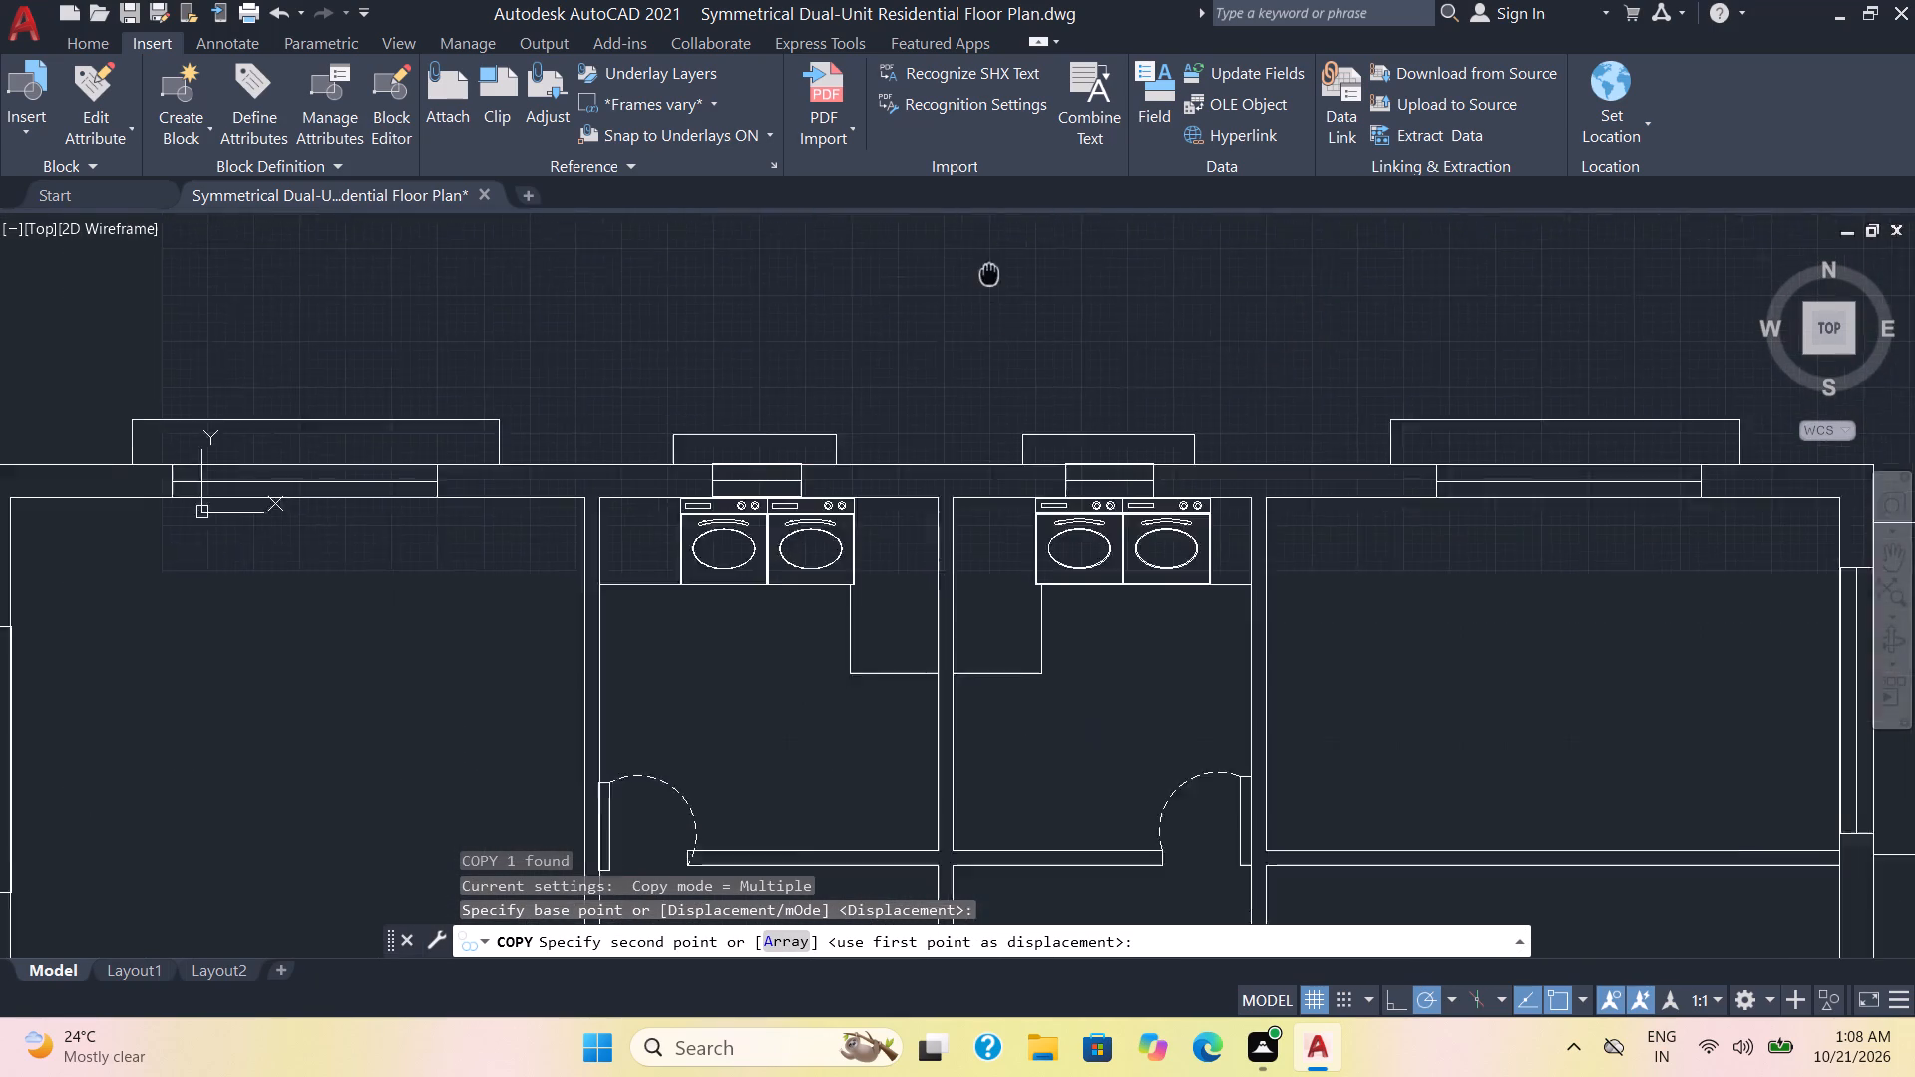
middle_click_drag(990, 273, 1062, 186)
scroll(965, 439, "up", 2)
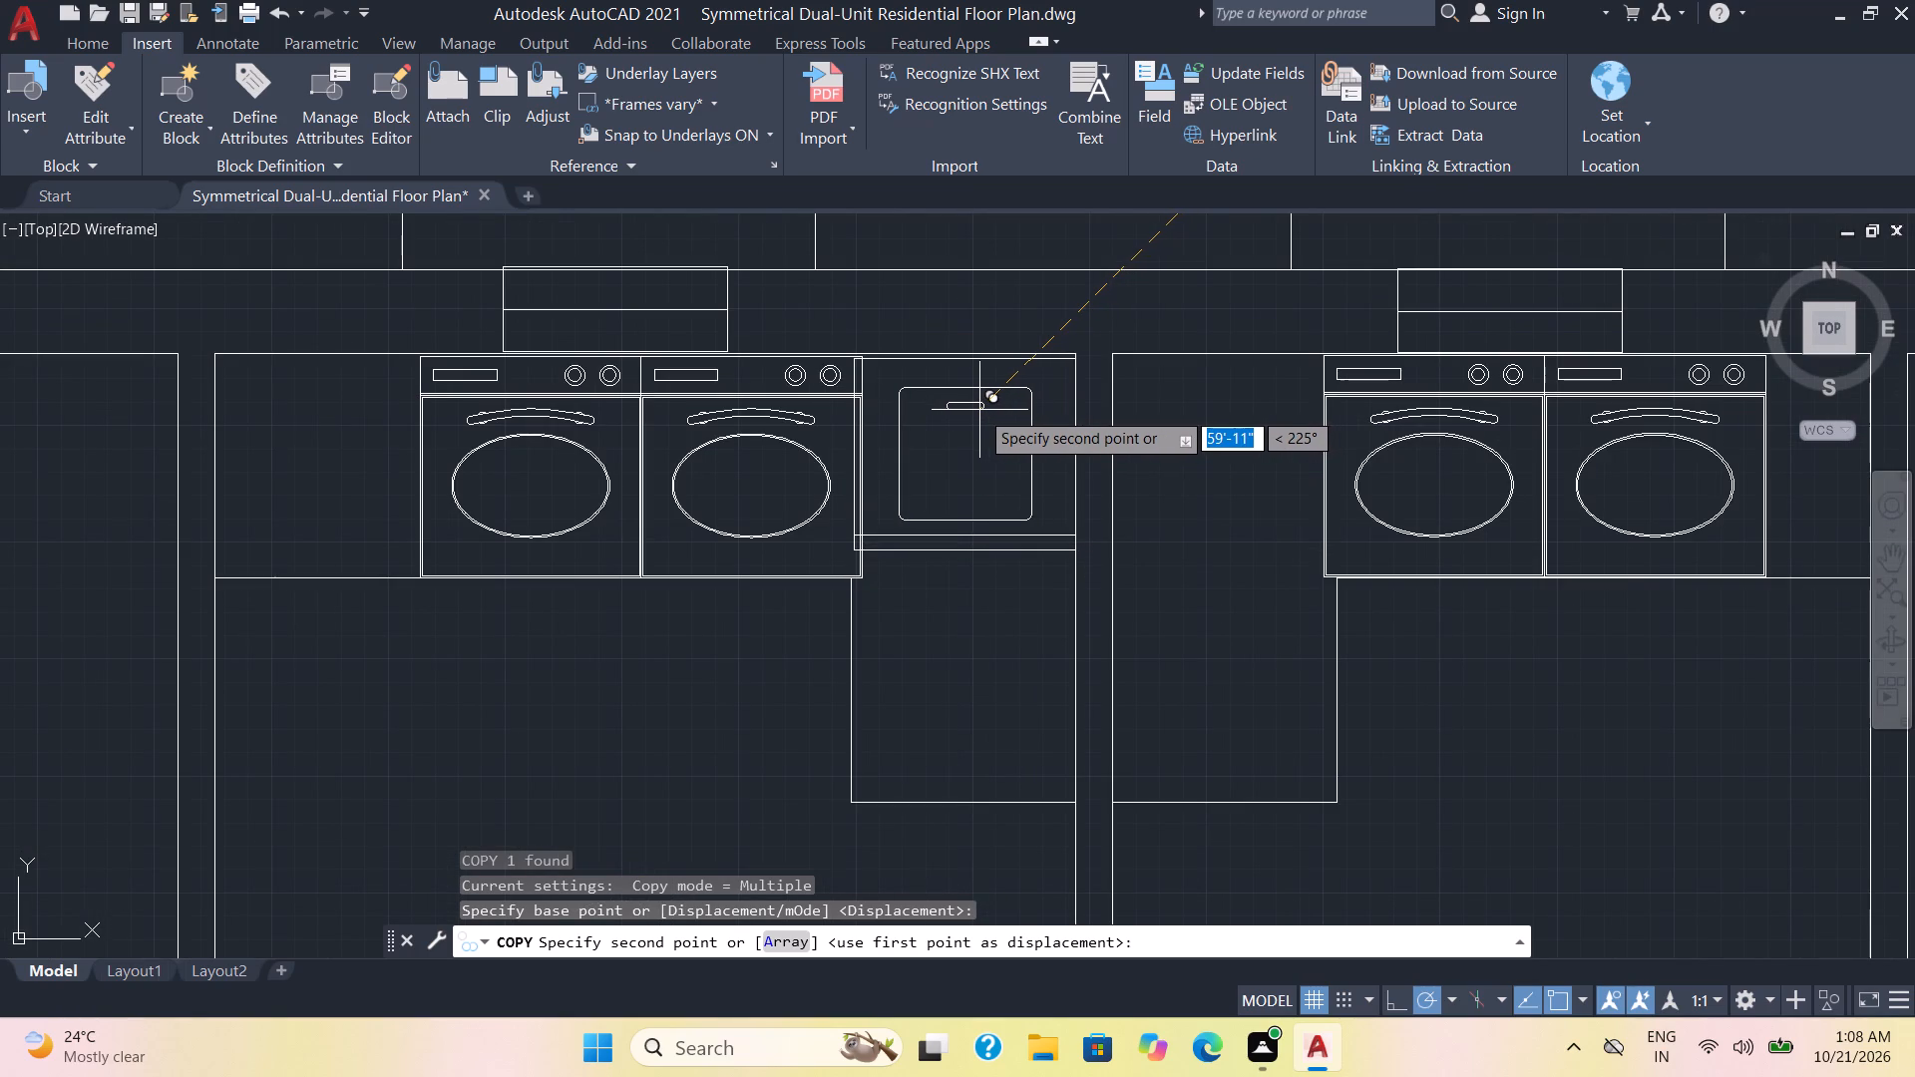
left_click(979, 410)
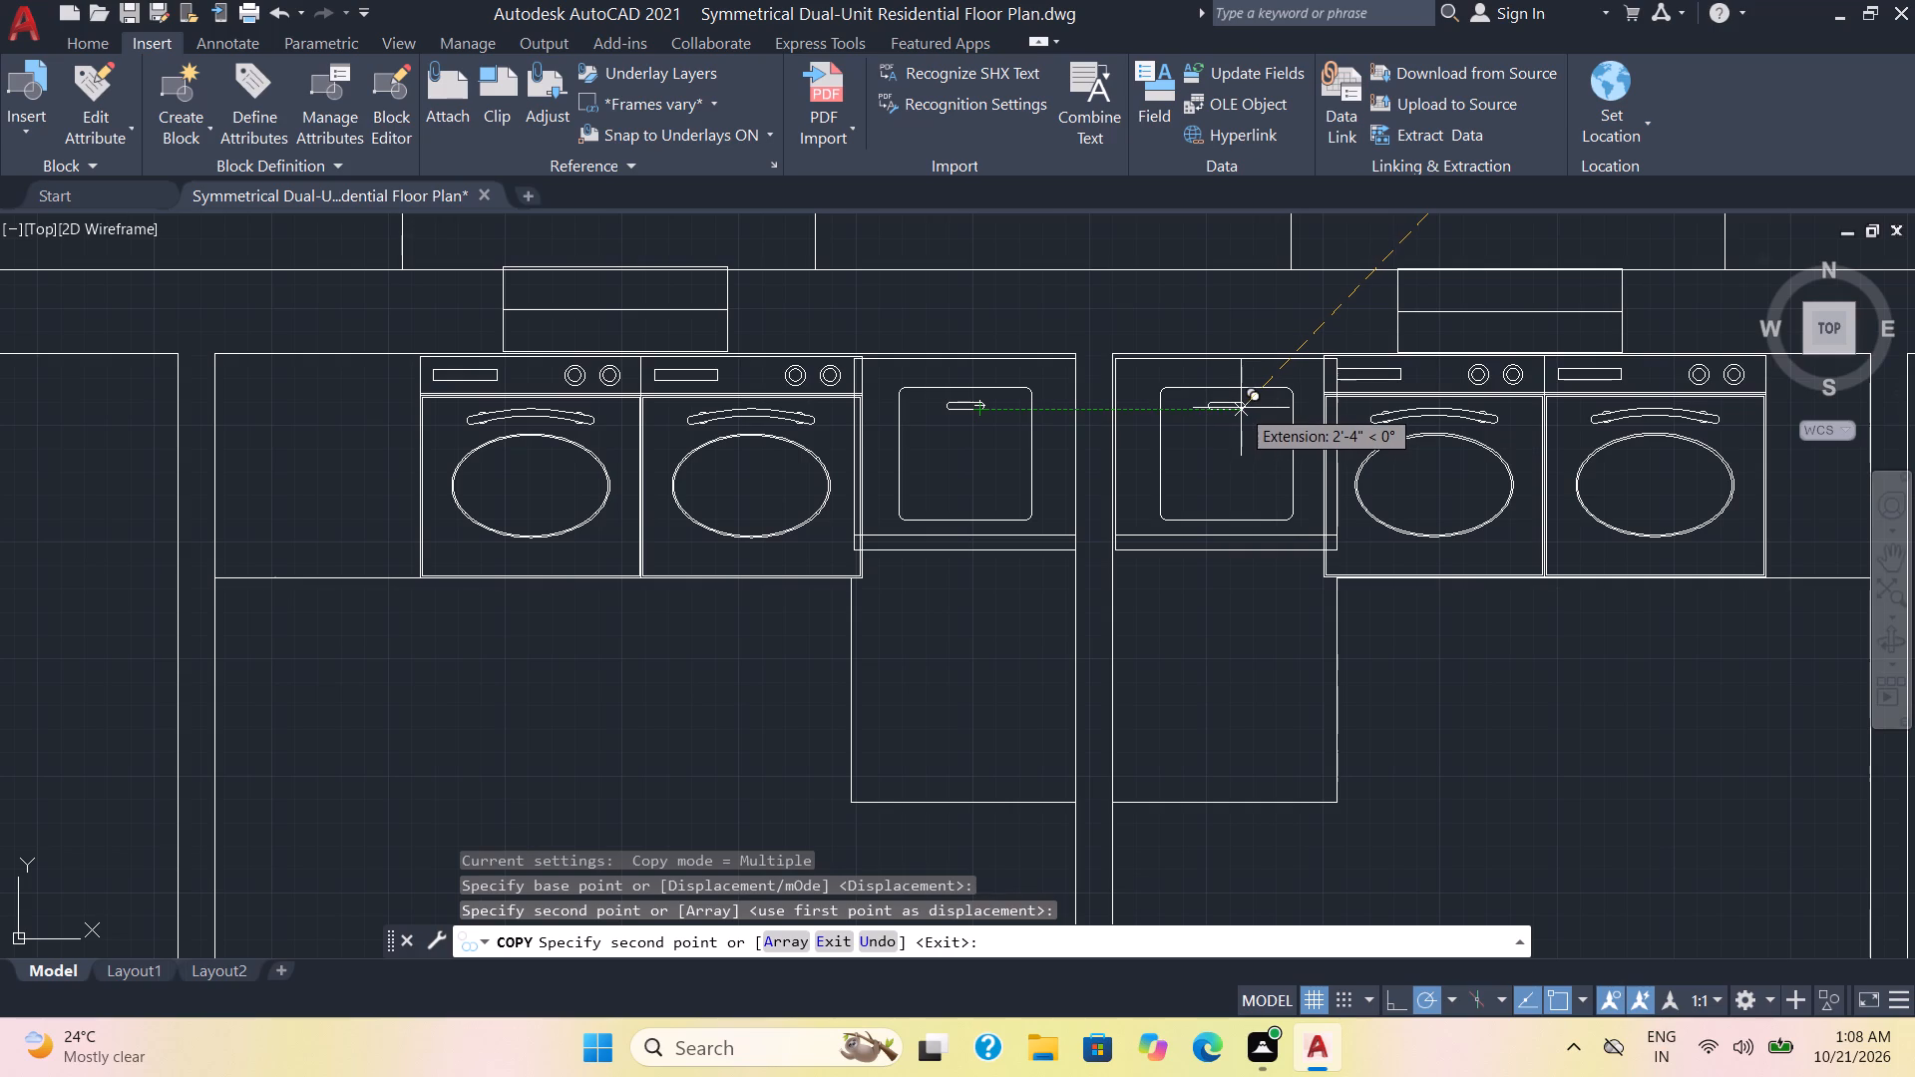
left_click(1241, 408)
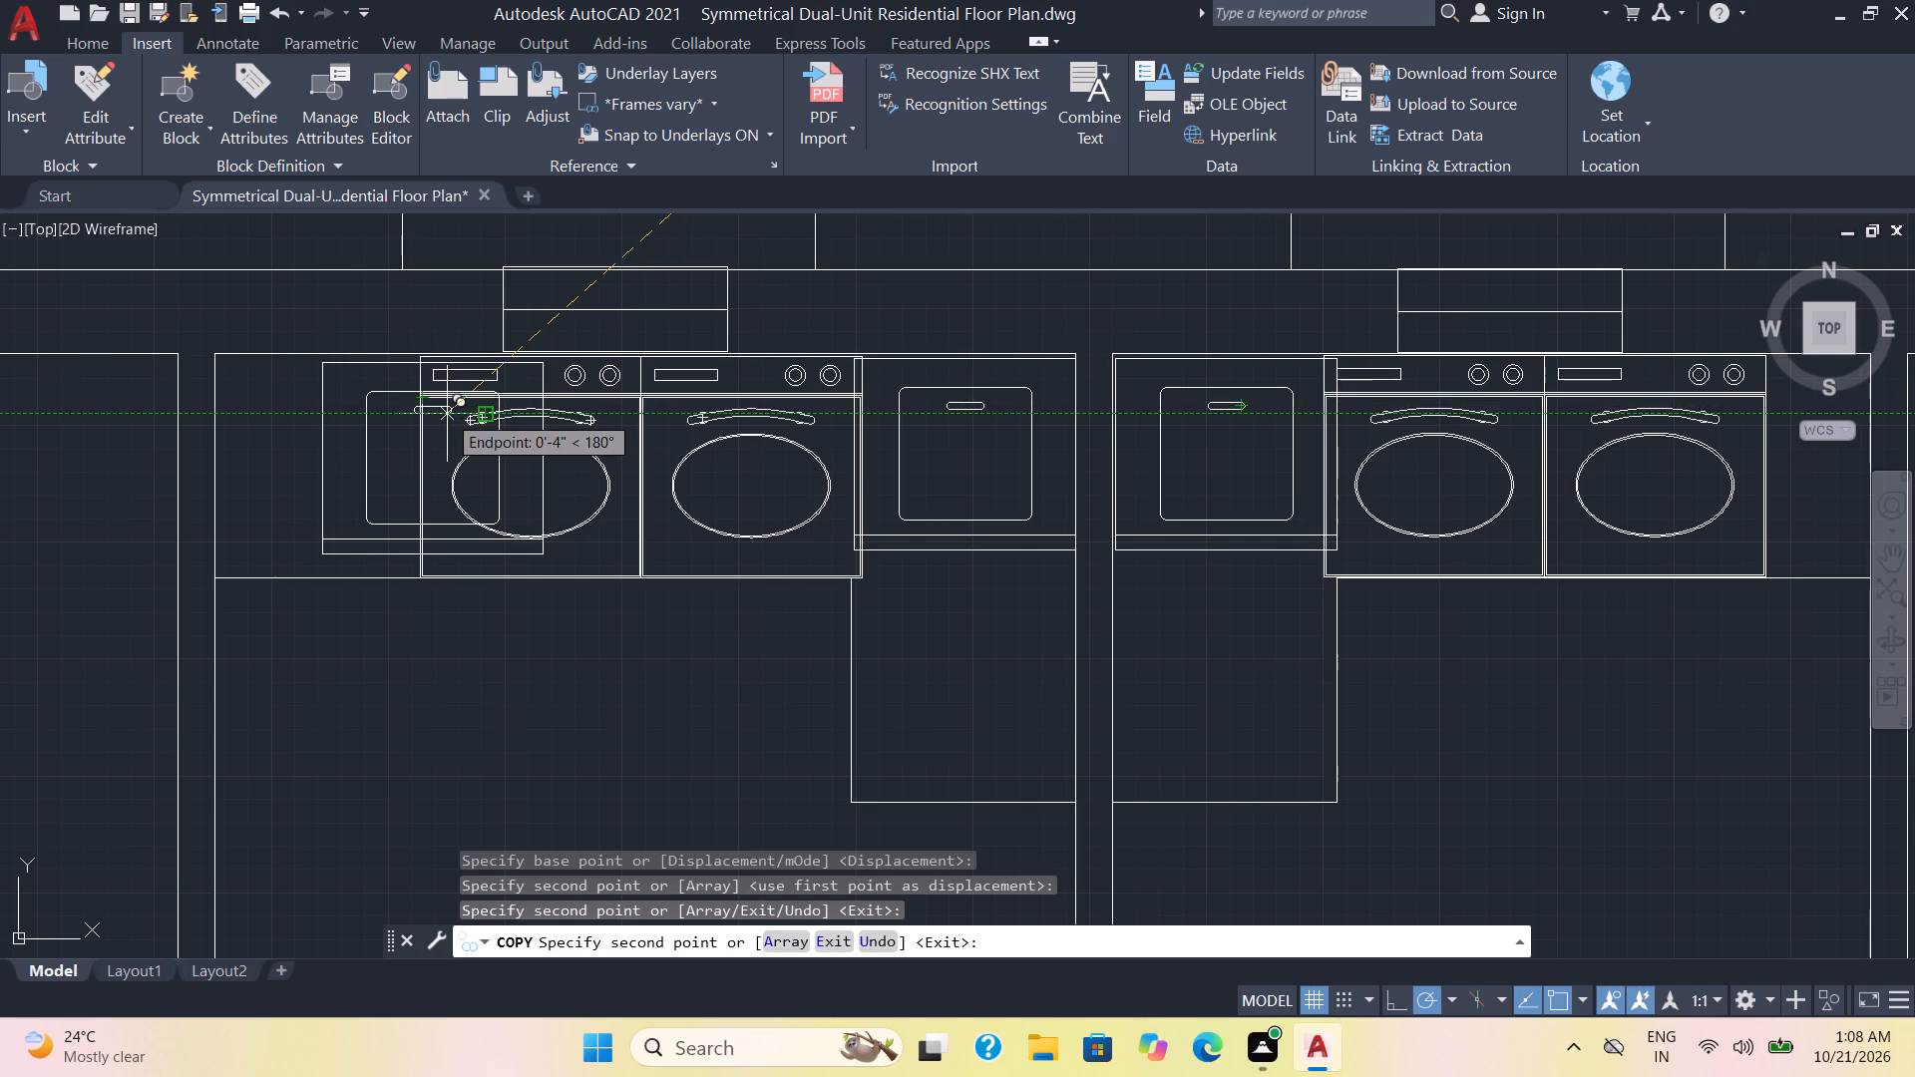
key("Escape")
Copy the second square-front appliance in the library's third row onto the left kitchen's top-wall counter, between the outer wall and the ovens.
scroll(967, 597, "down", 2)
middle_click_drag(1642, 712, 1389, 881)
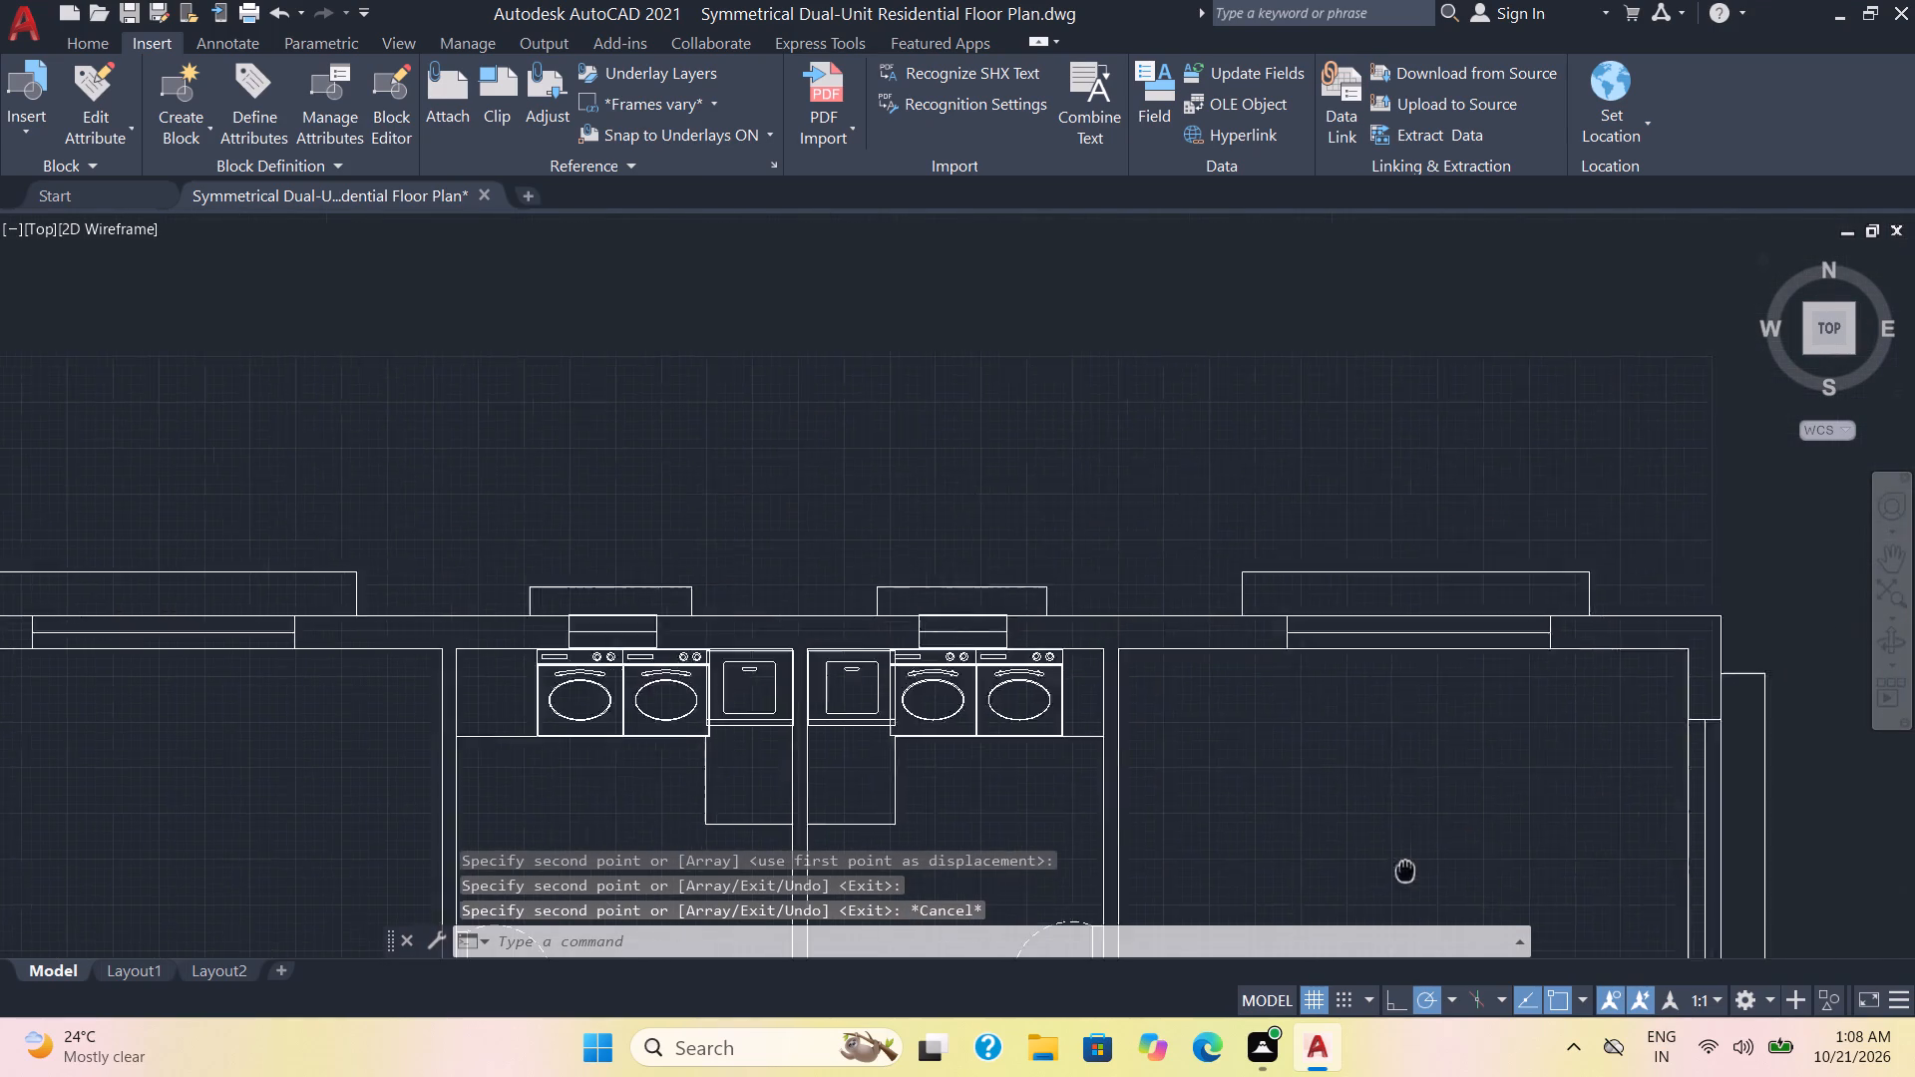
middle_click_drag(1389, 881, 1238, 958)
middle_click_drag(1447, 502, 1179, 757)
scroll(1276, 553, "down", 2)
middle_click_drag(1500, 507, 640, 818)
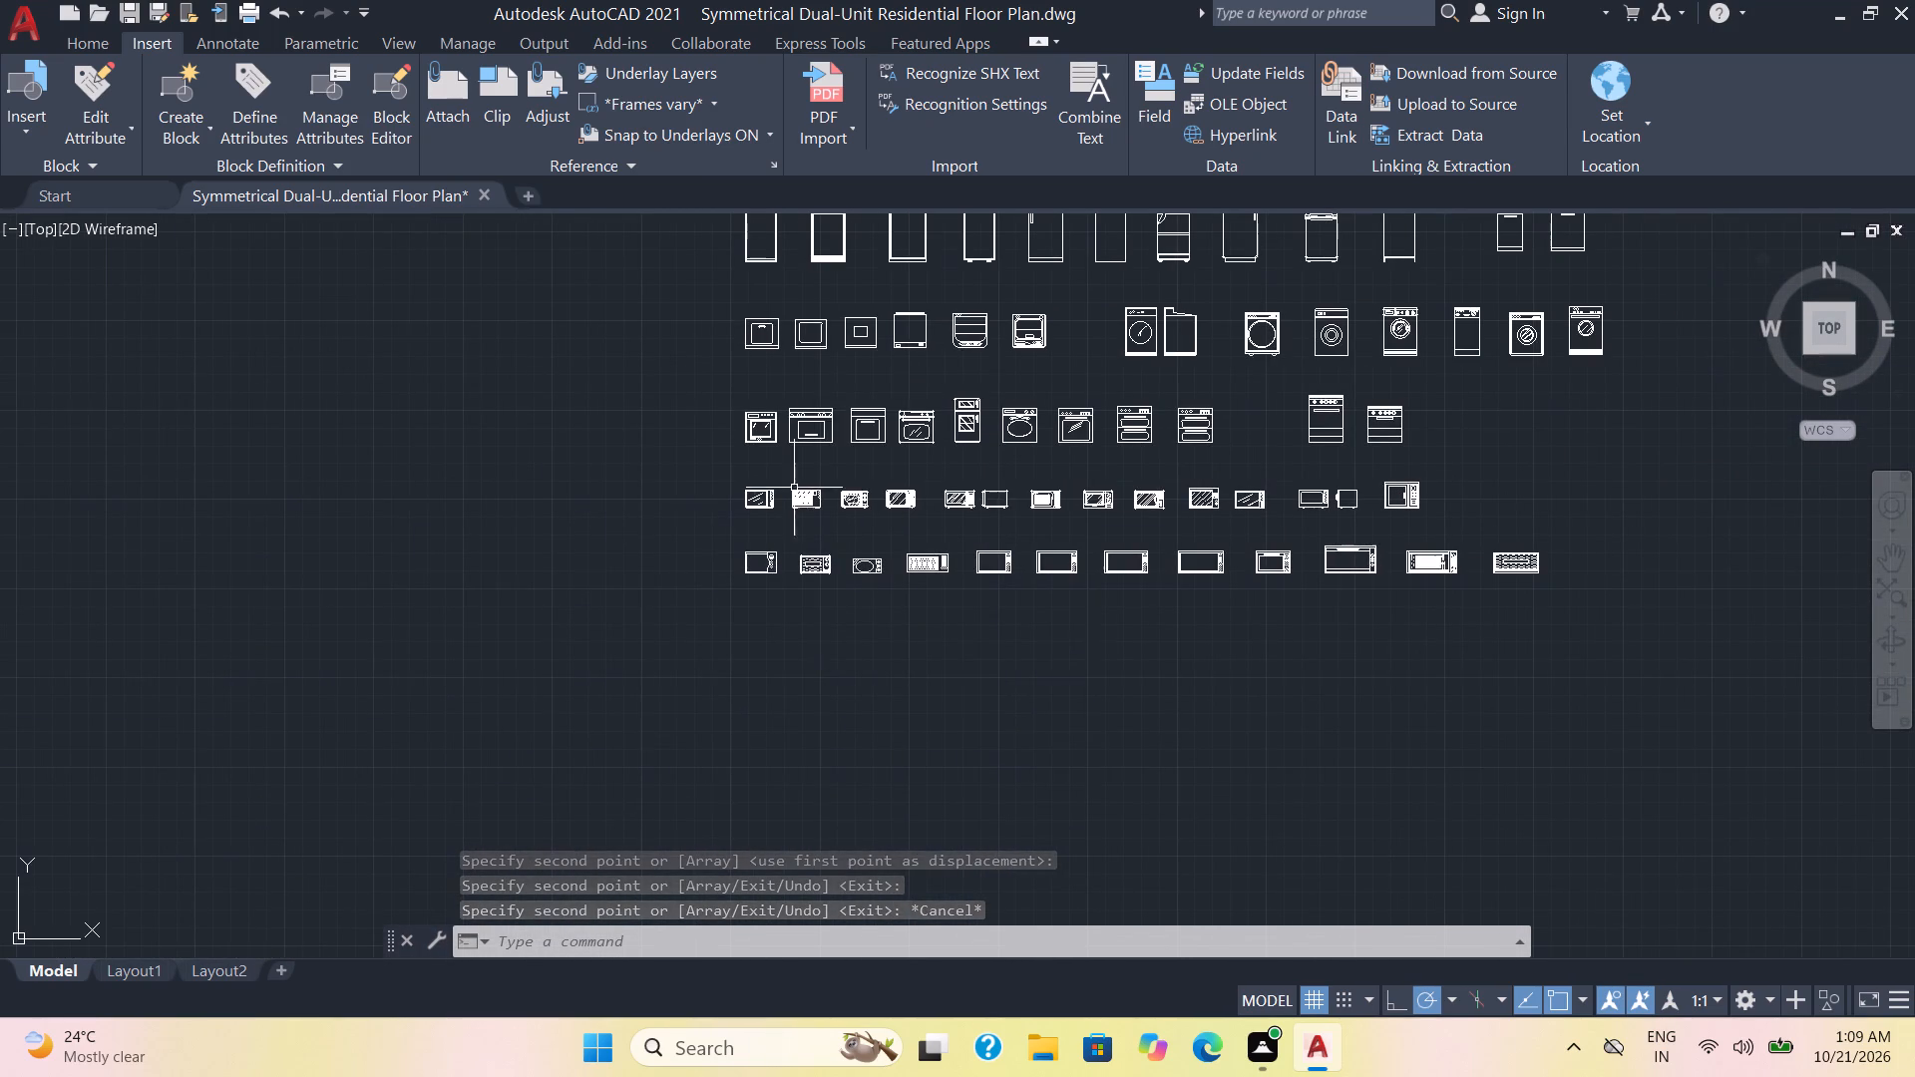
left_click(840, 372)
left_click(794, 315)
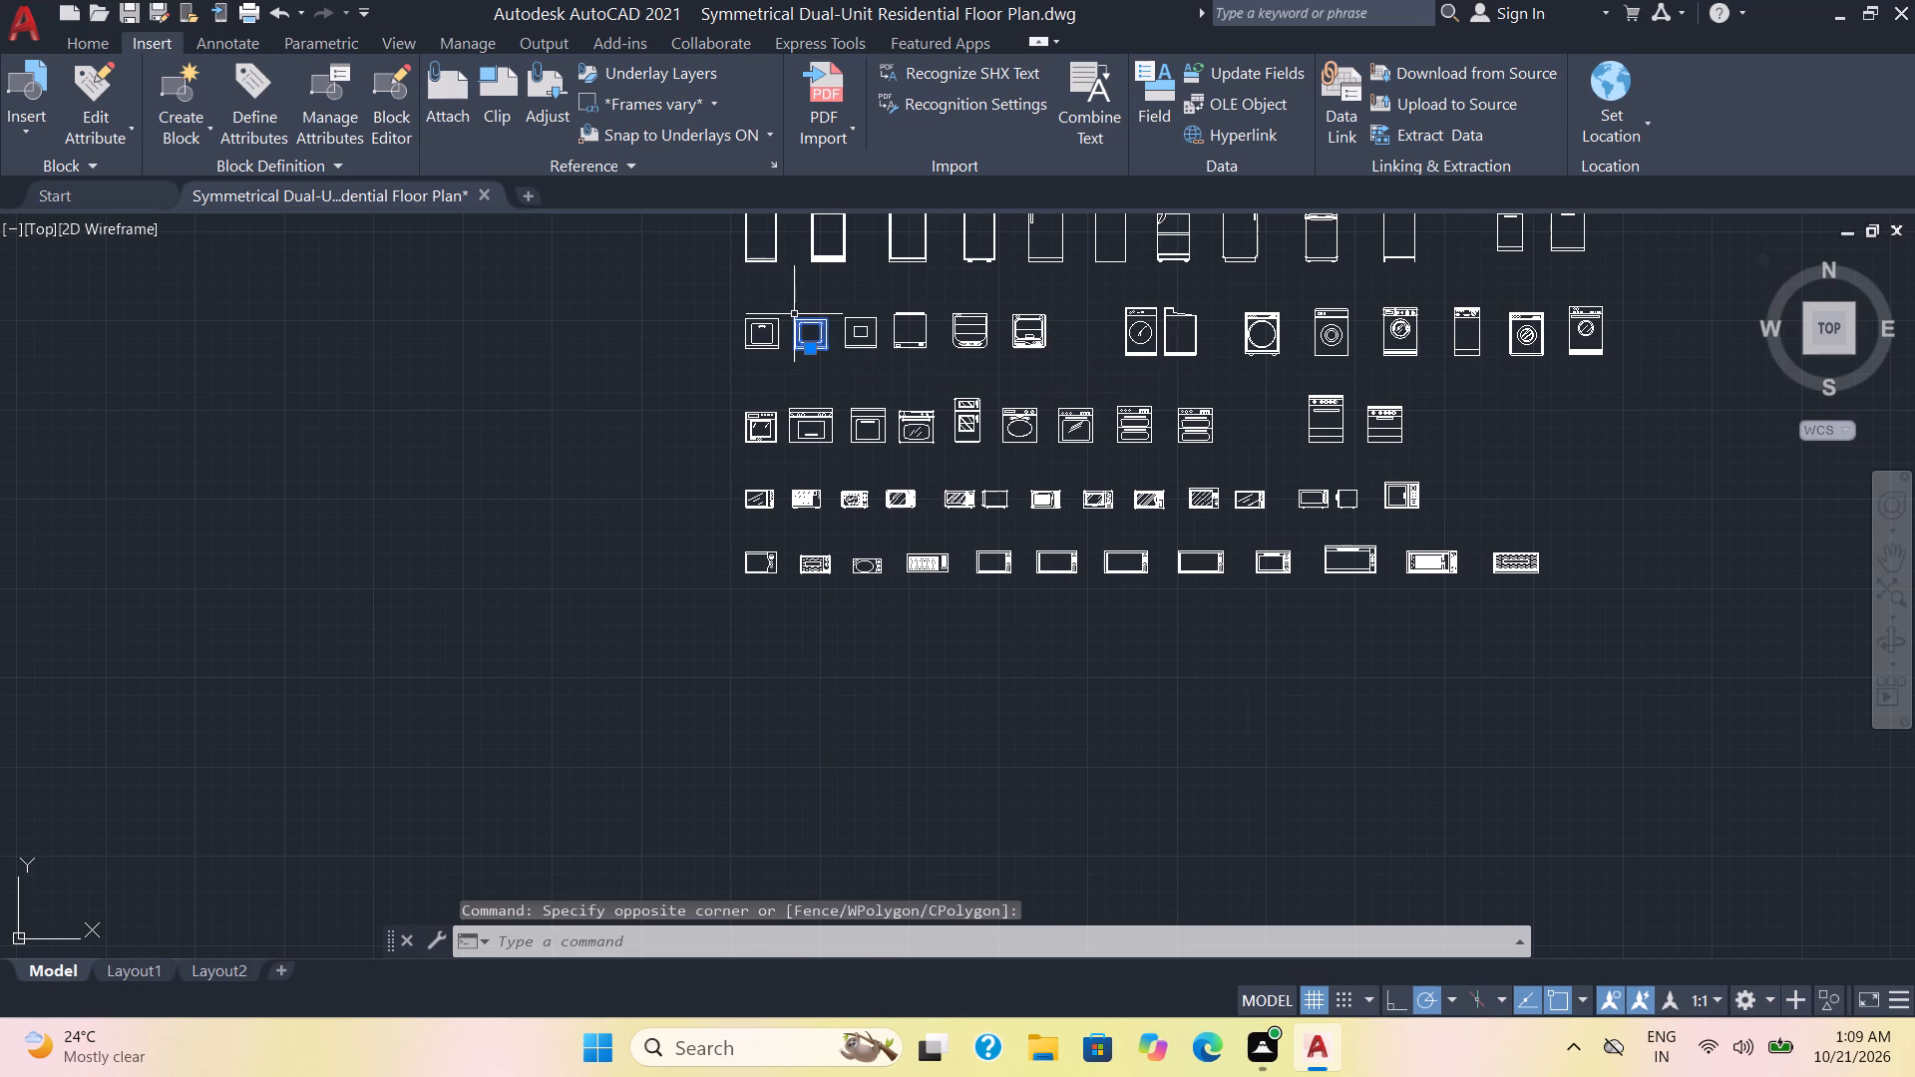
type("co")
key("Return")
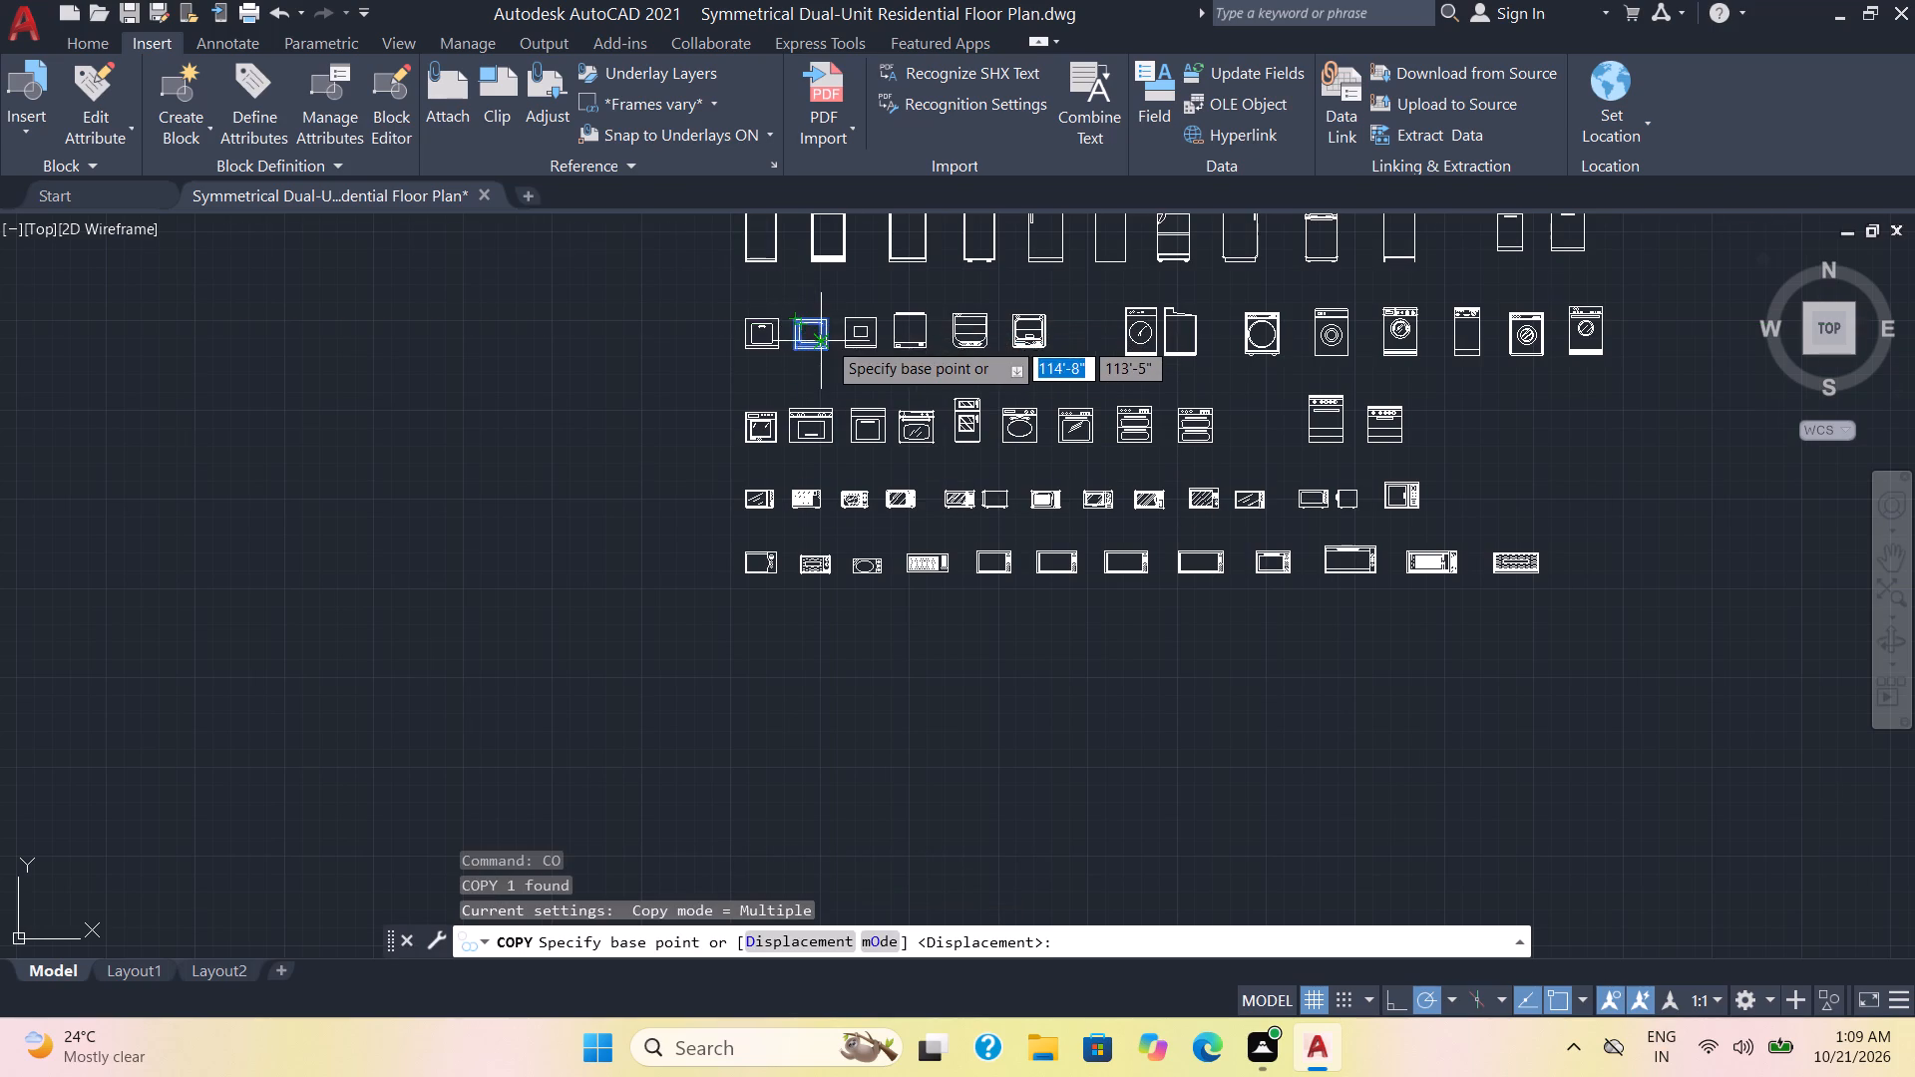
scroll(827, 340, "up", 2)
left_click(795, 340)
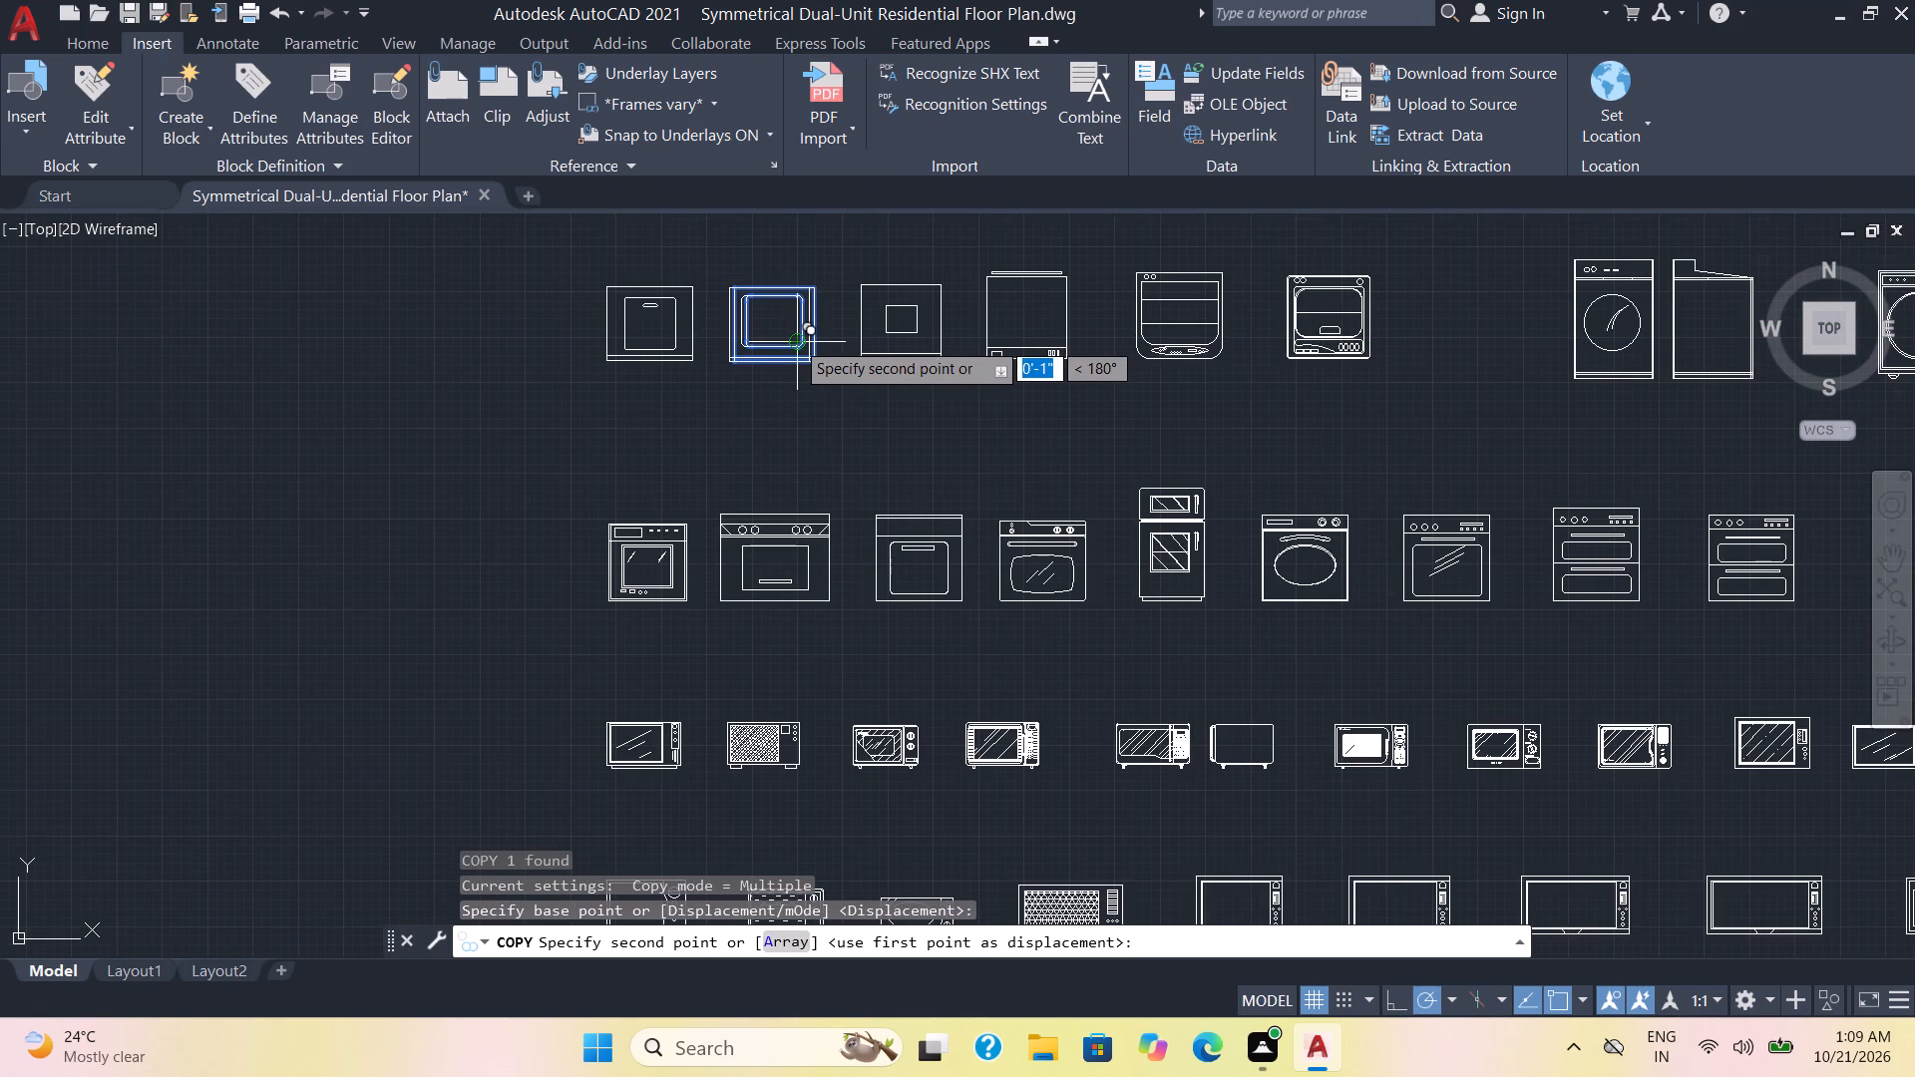
scroll(795, 340, "down", 3)
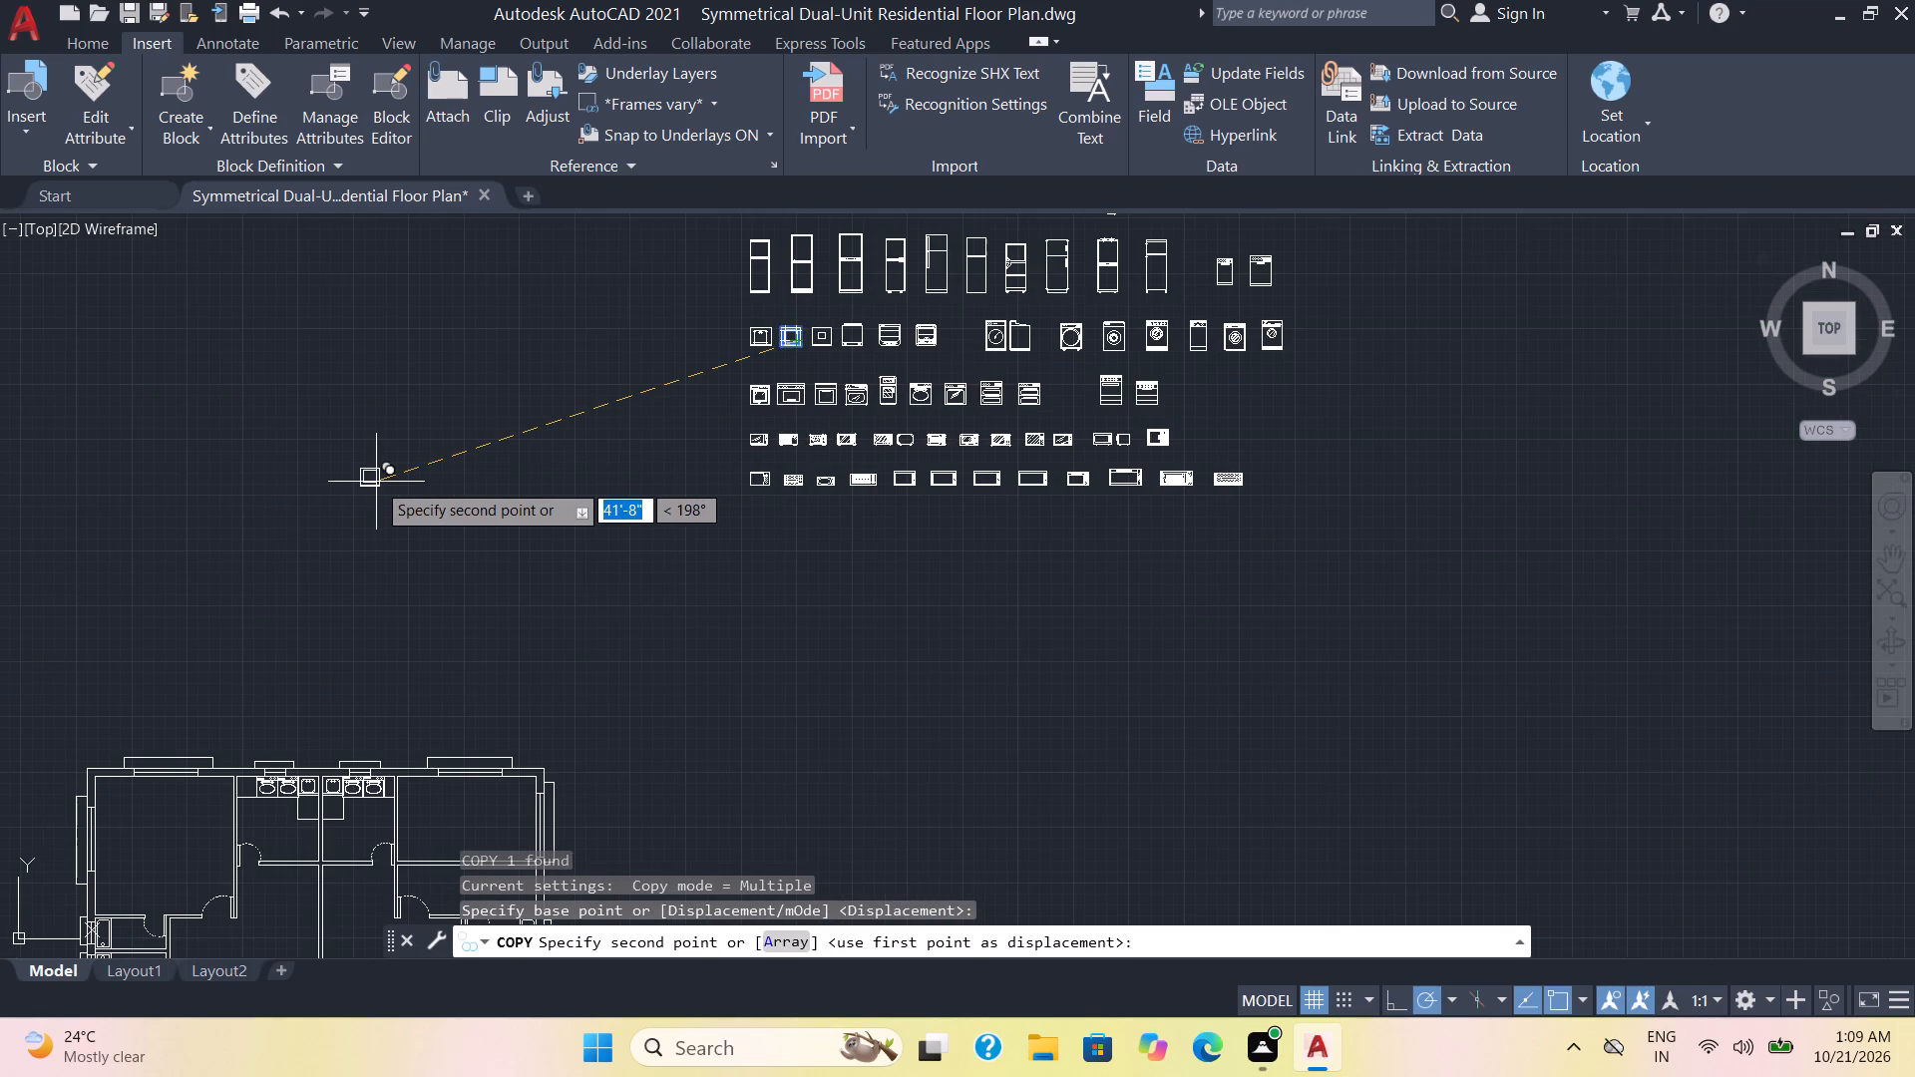
middle_click_drag(376, 483, 1040, 381)
scroll(918, 708, "up", 4)
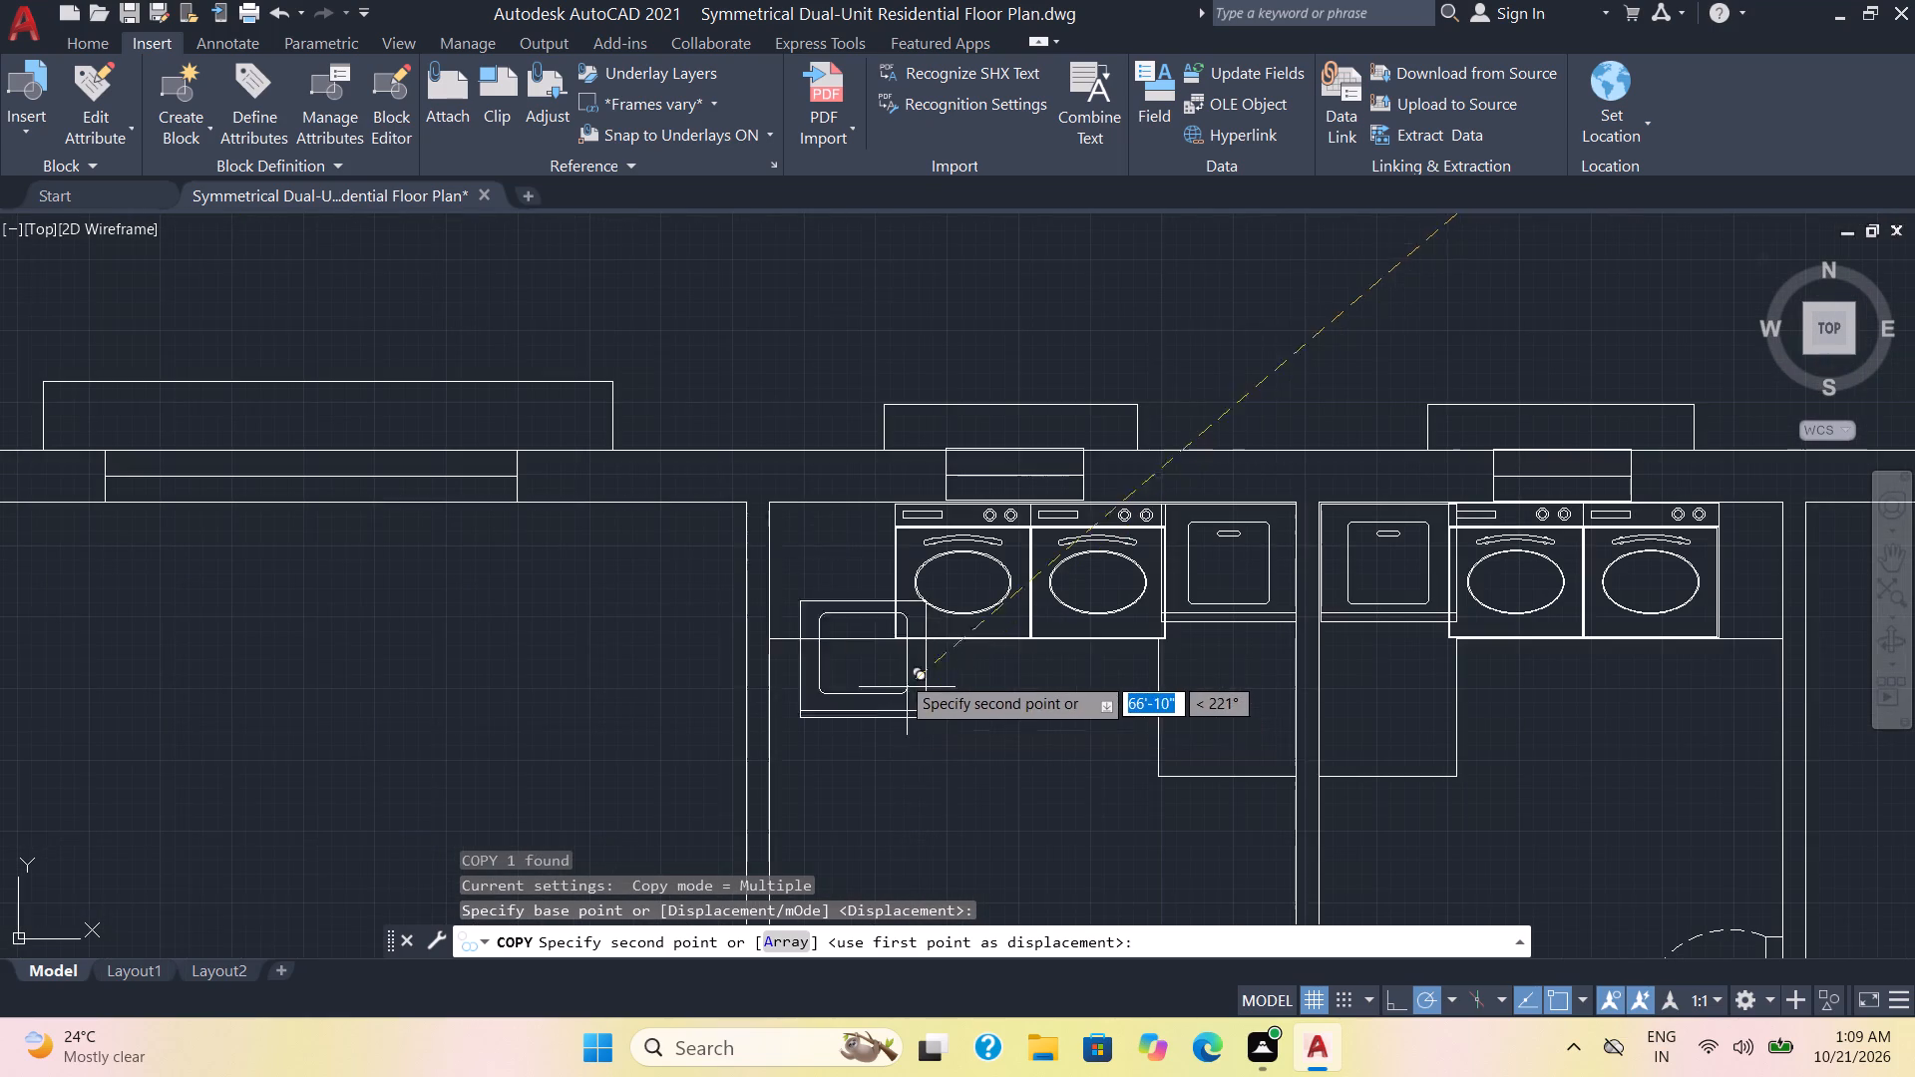
scroll(879, 599, "up", 1)
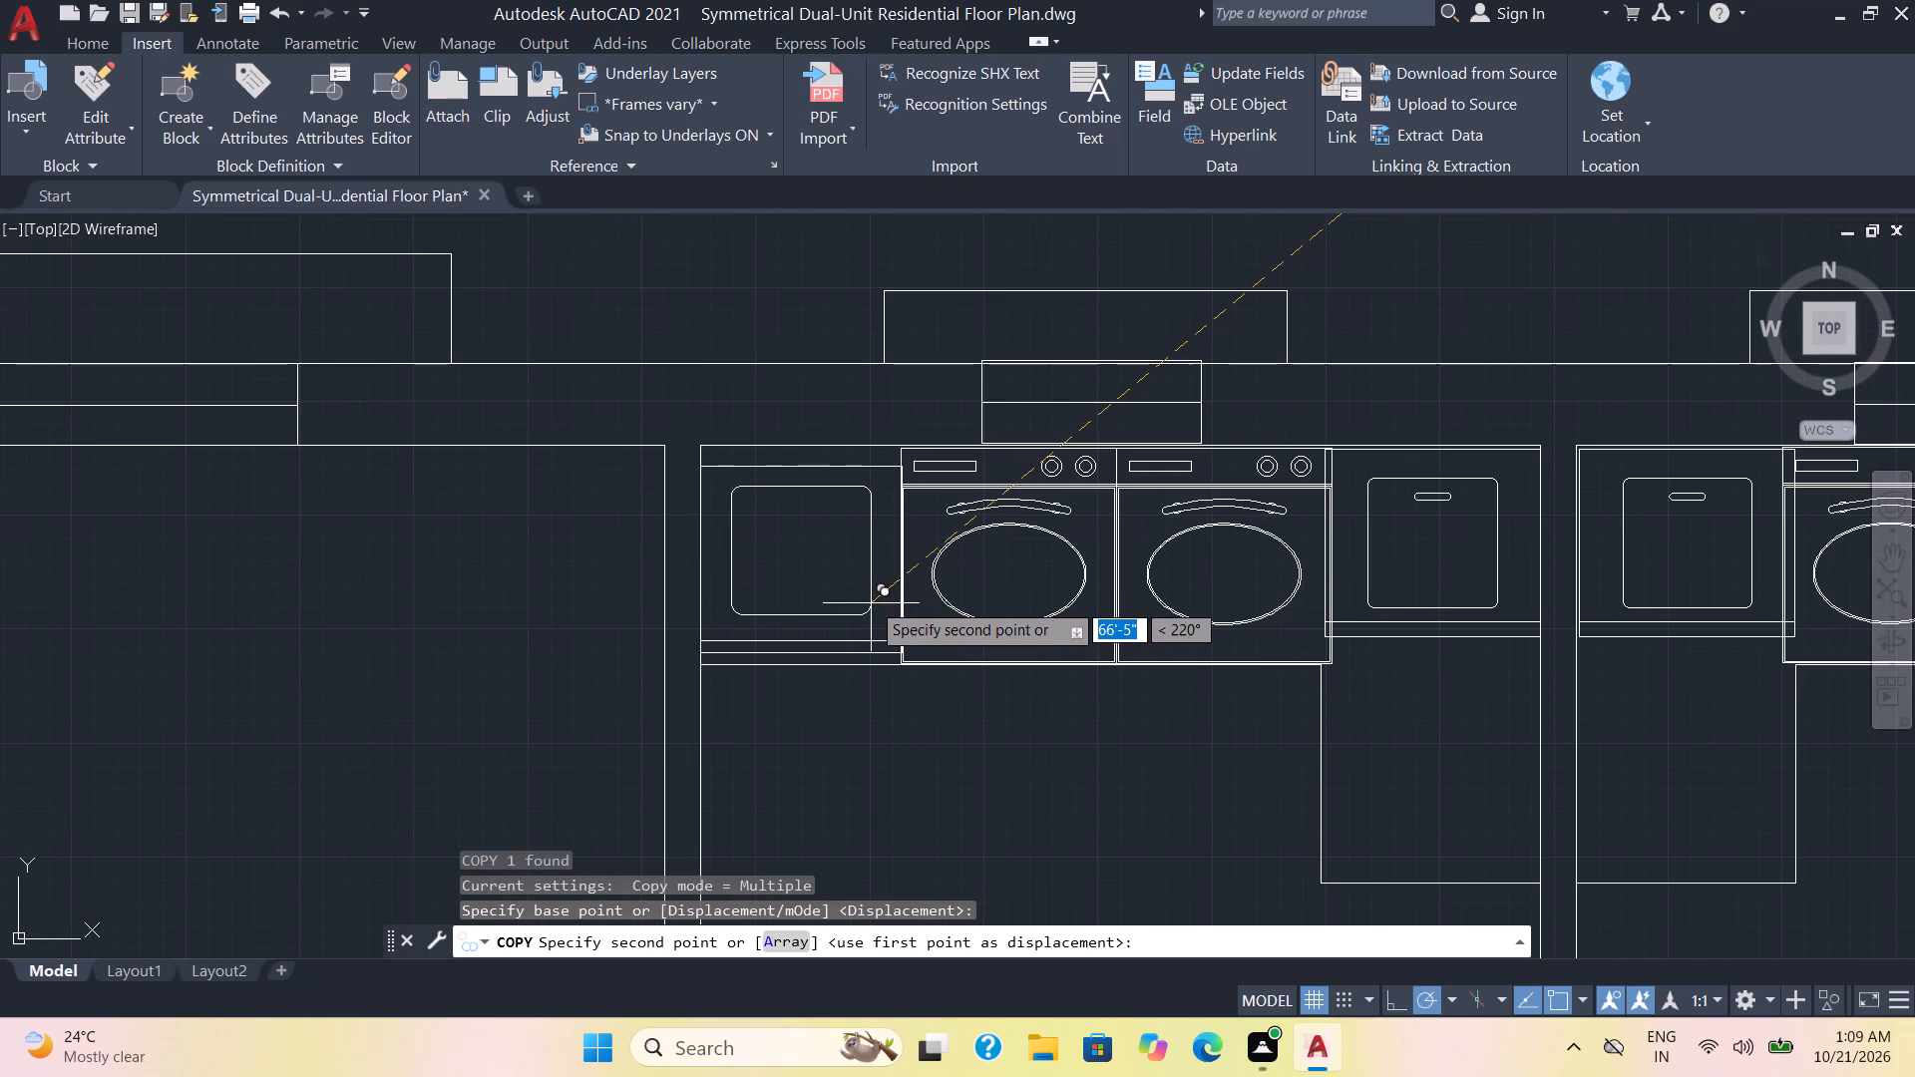
left_click(872, 594)
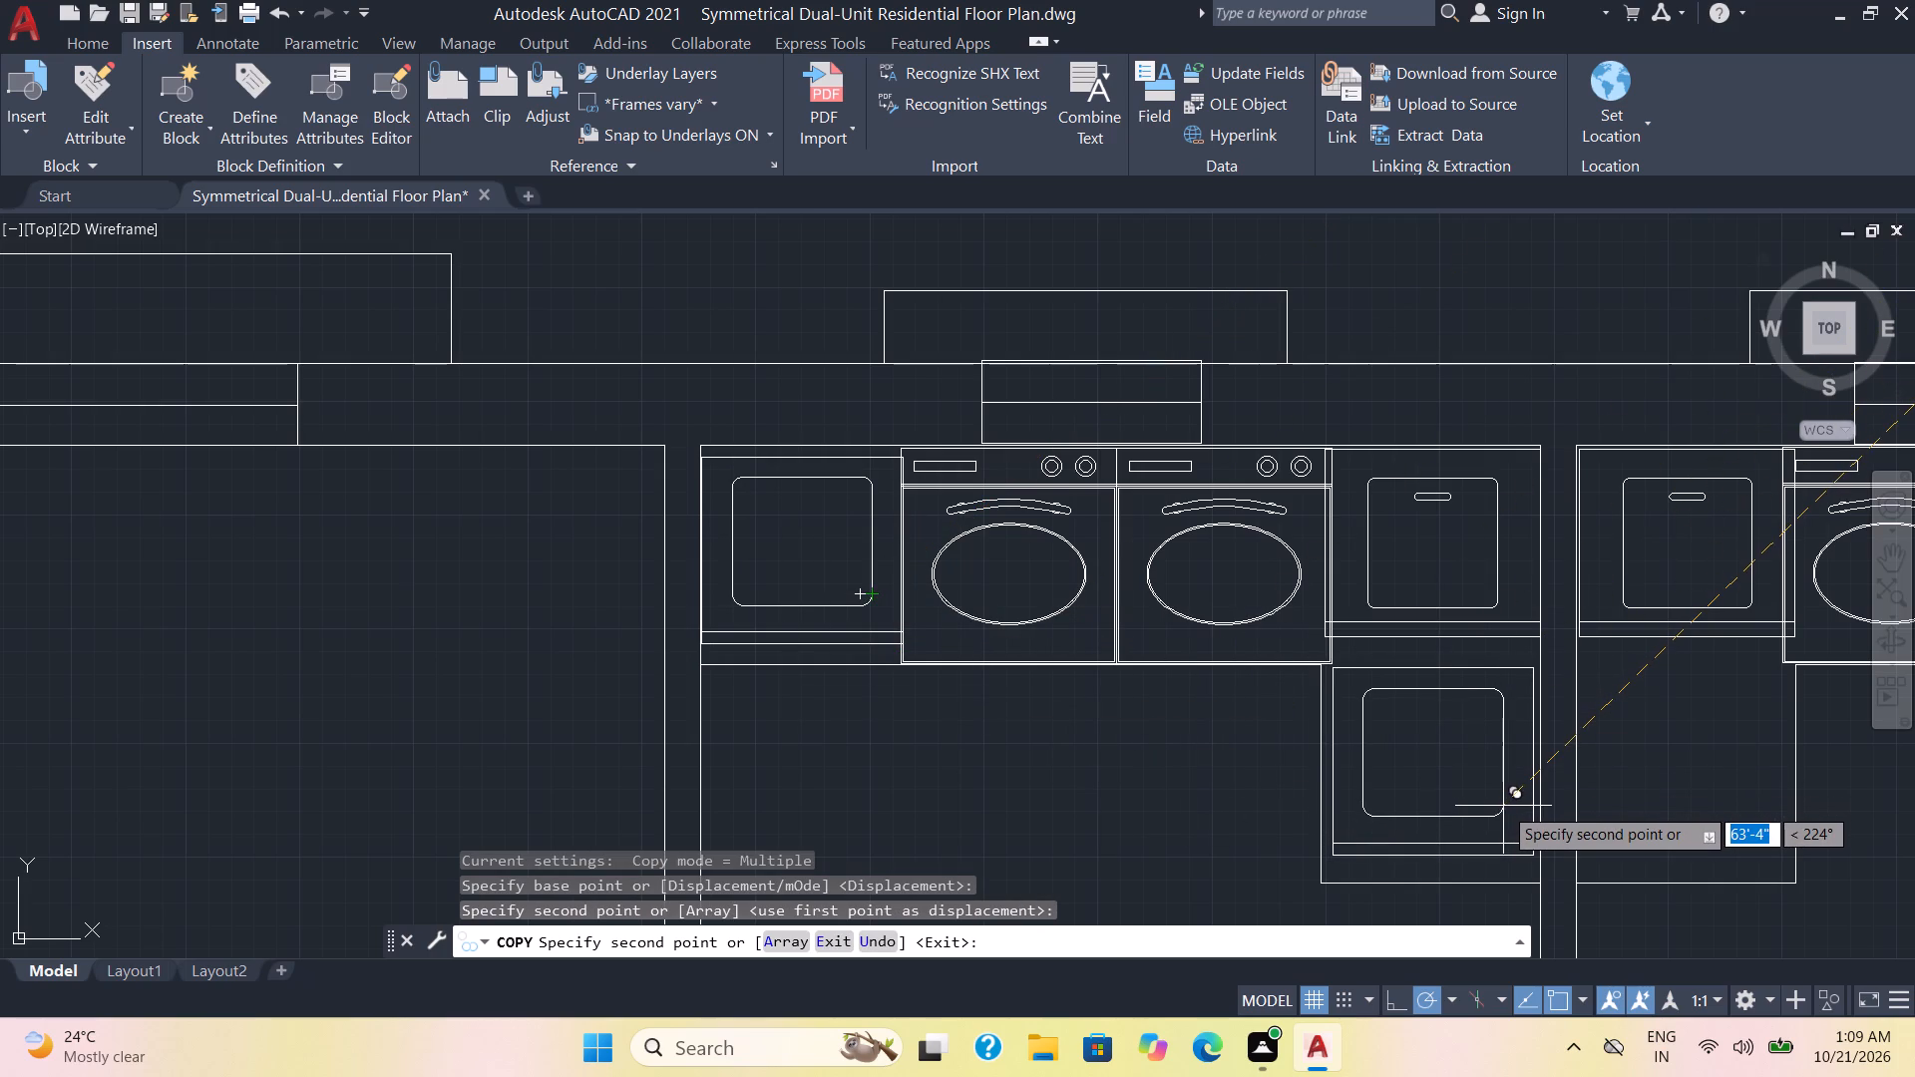
Place one more copy of this square-front appliance on each kitchen's short counter leg along the shared partition, below the corner appliance.
left_click(1503, 806)
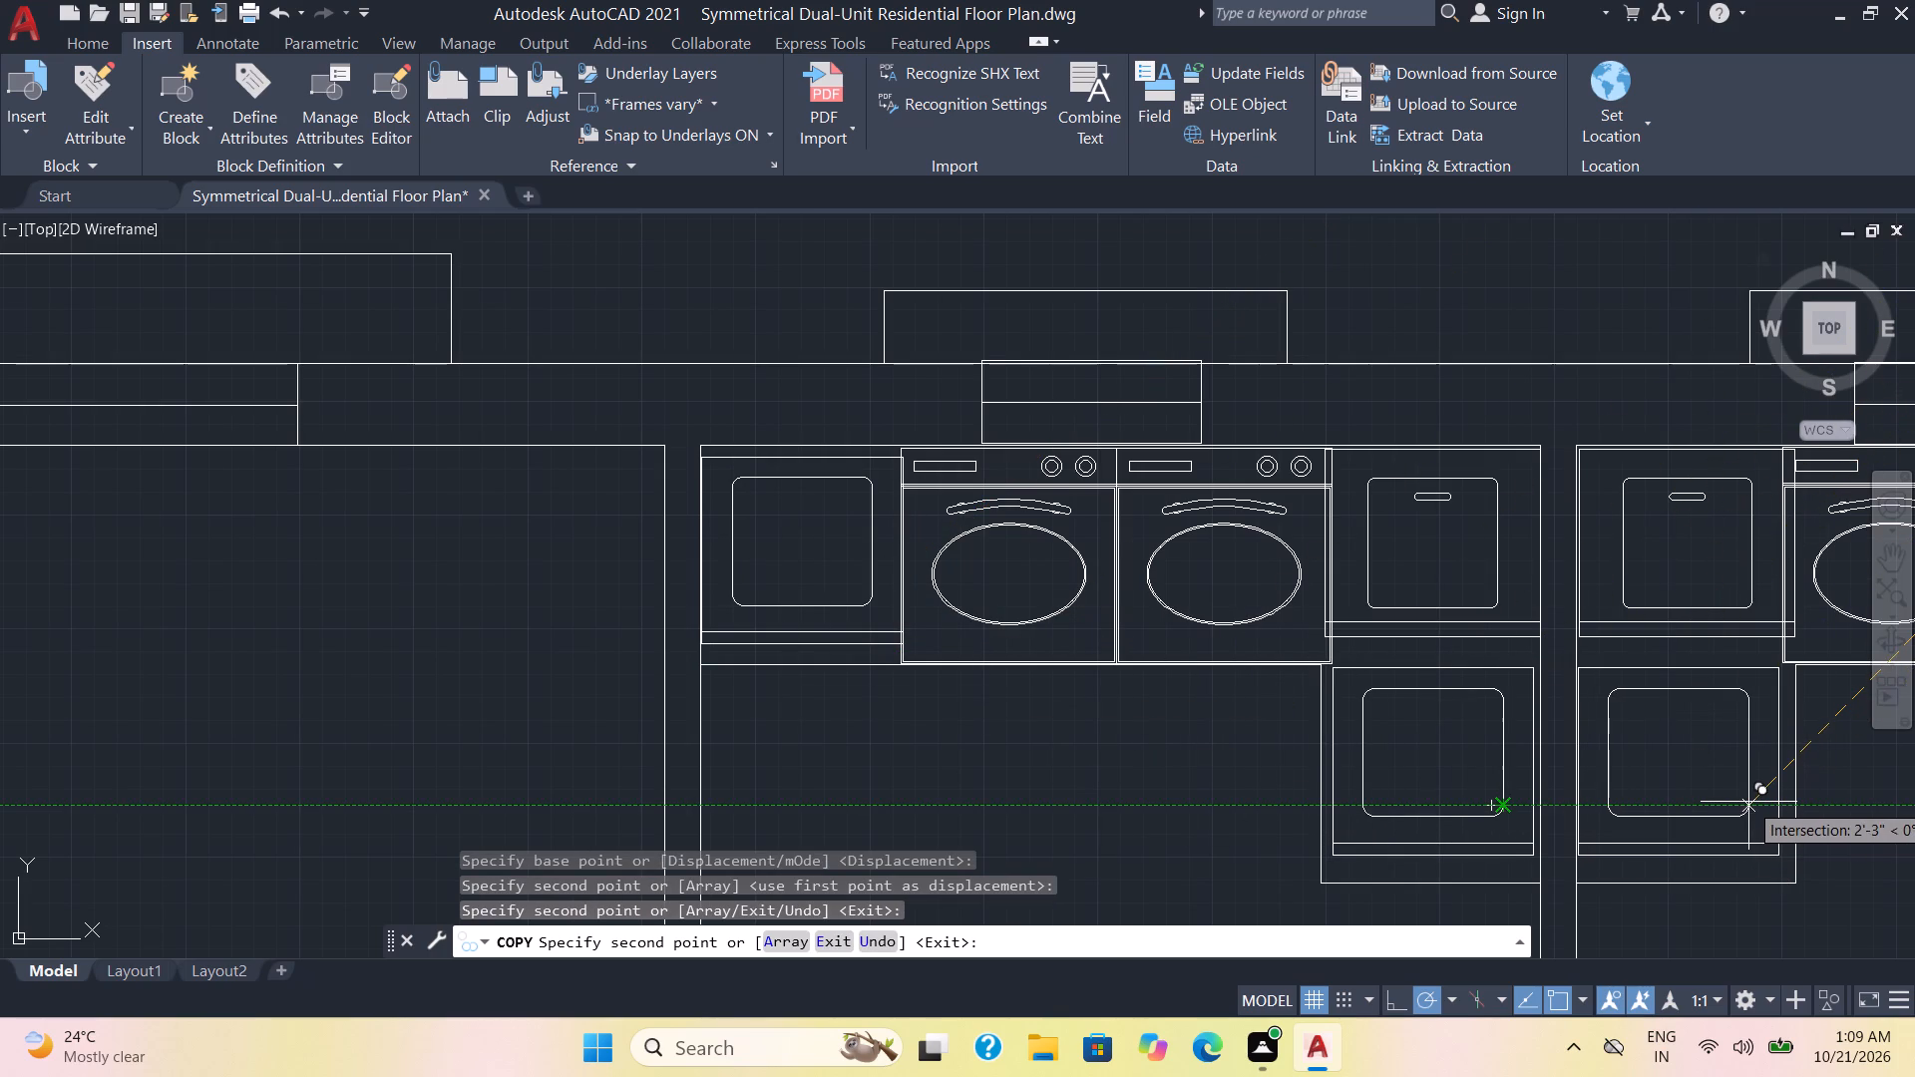
left_click(1749, 801)
scroll(1749, 801, "down", 2)
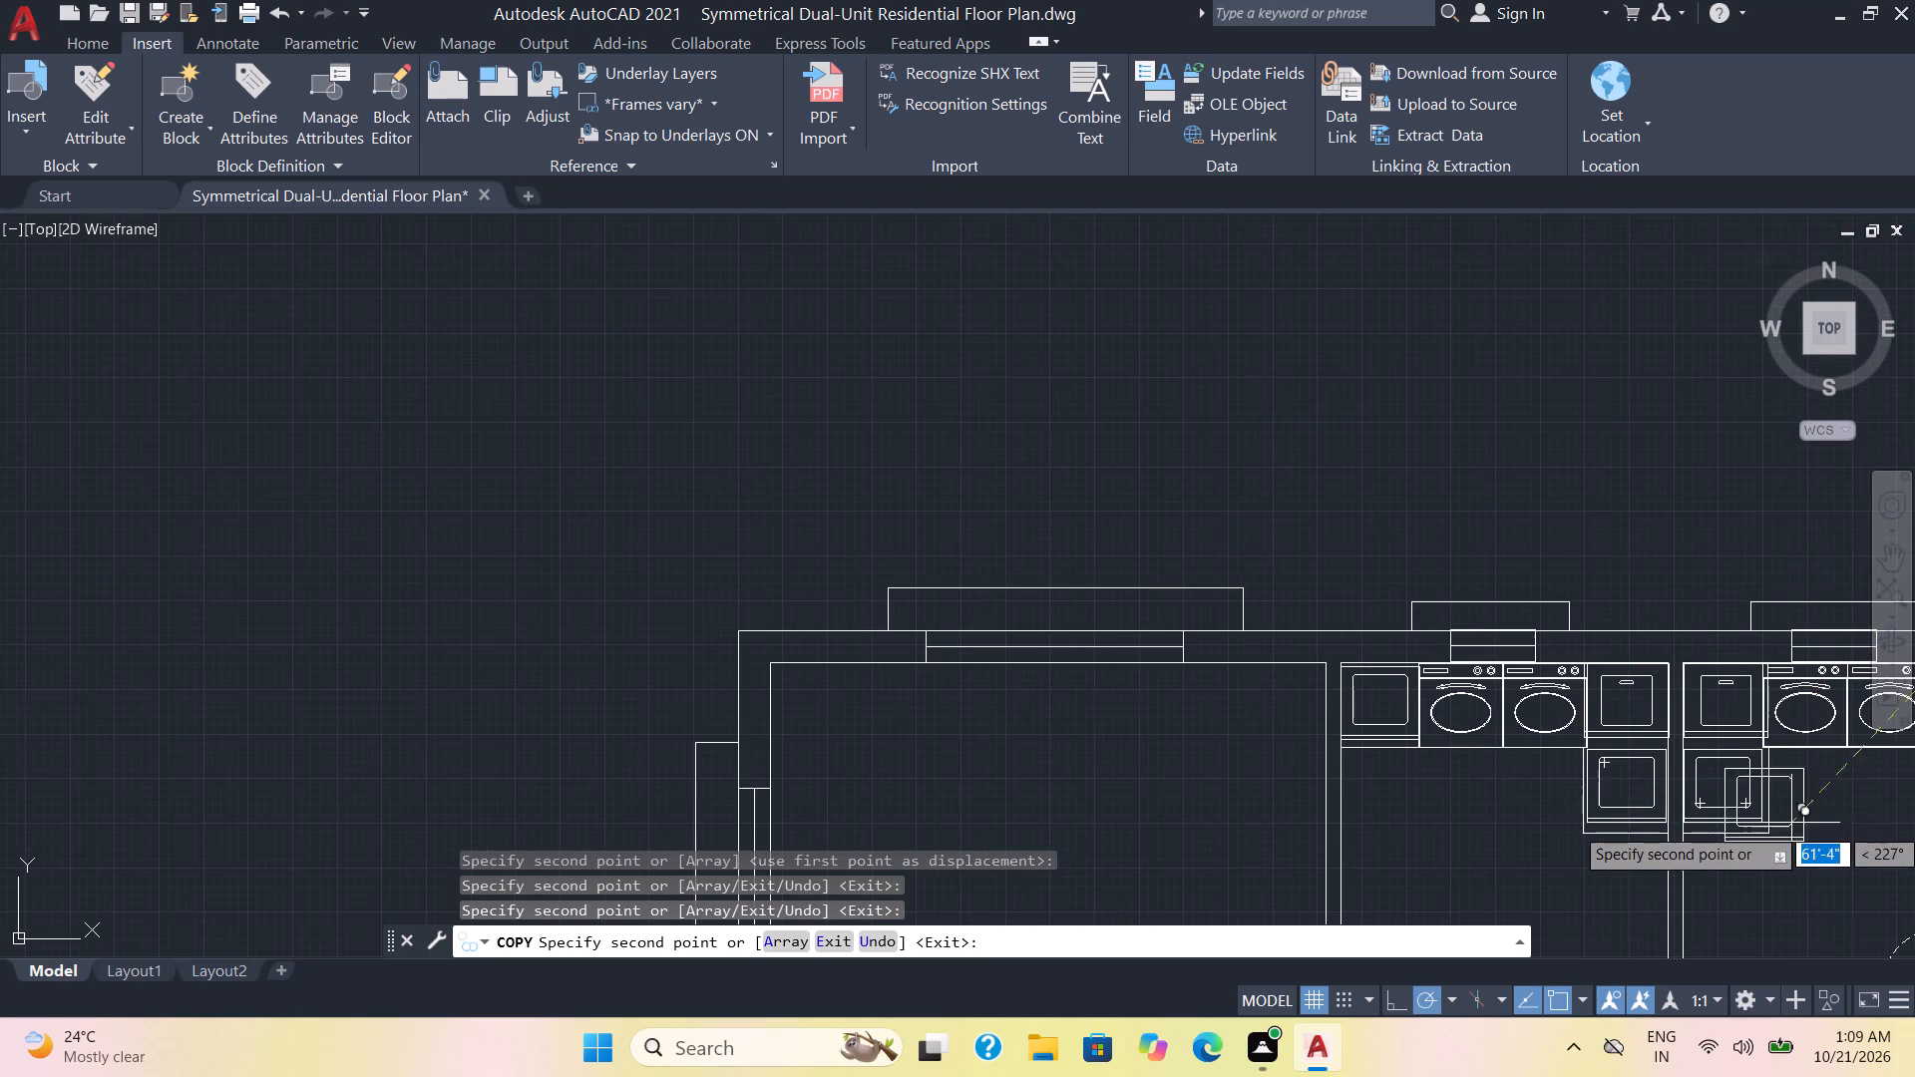
middle_click_drag(1853, 833, 1080, 669)
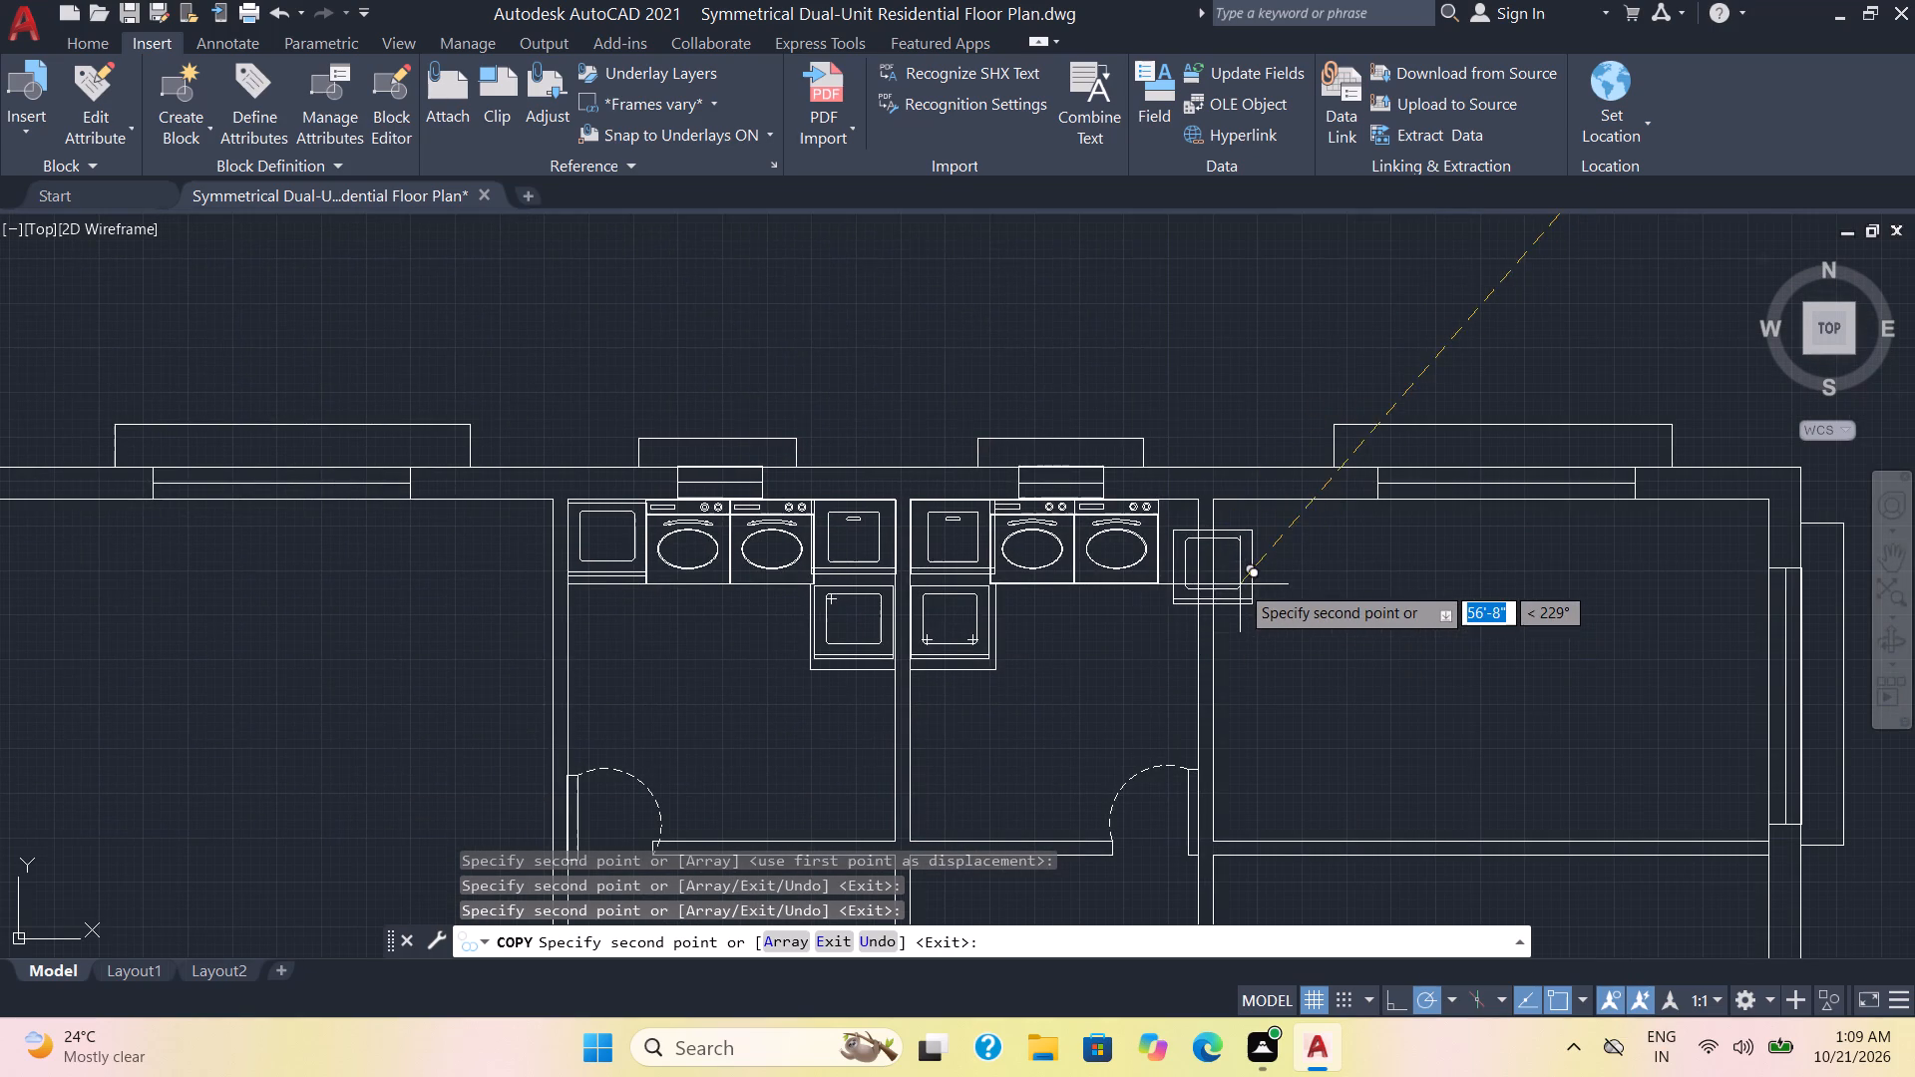
scroll(1240, 584, "up", 2)
scroll(1291, 568, "down", 1)
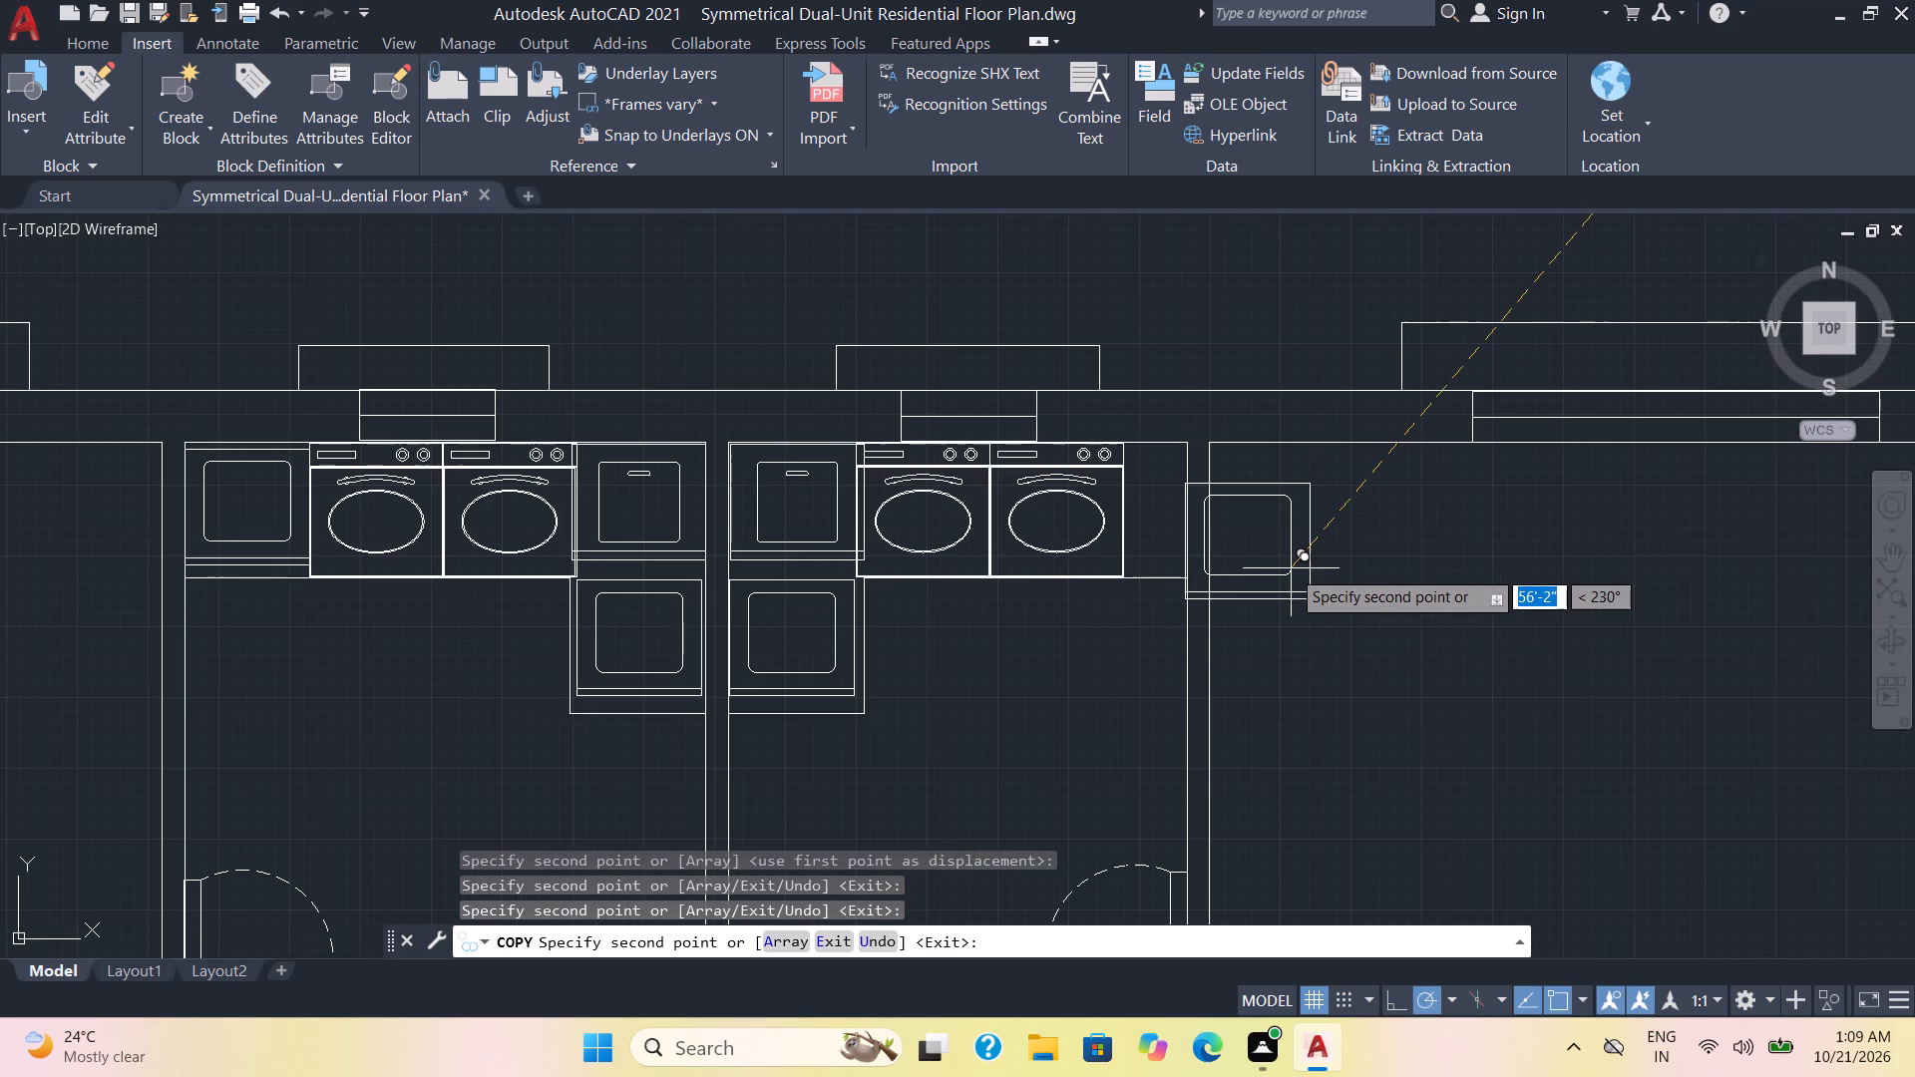
key("Escape")
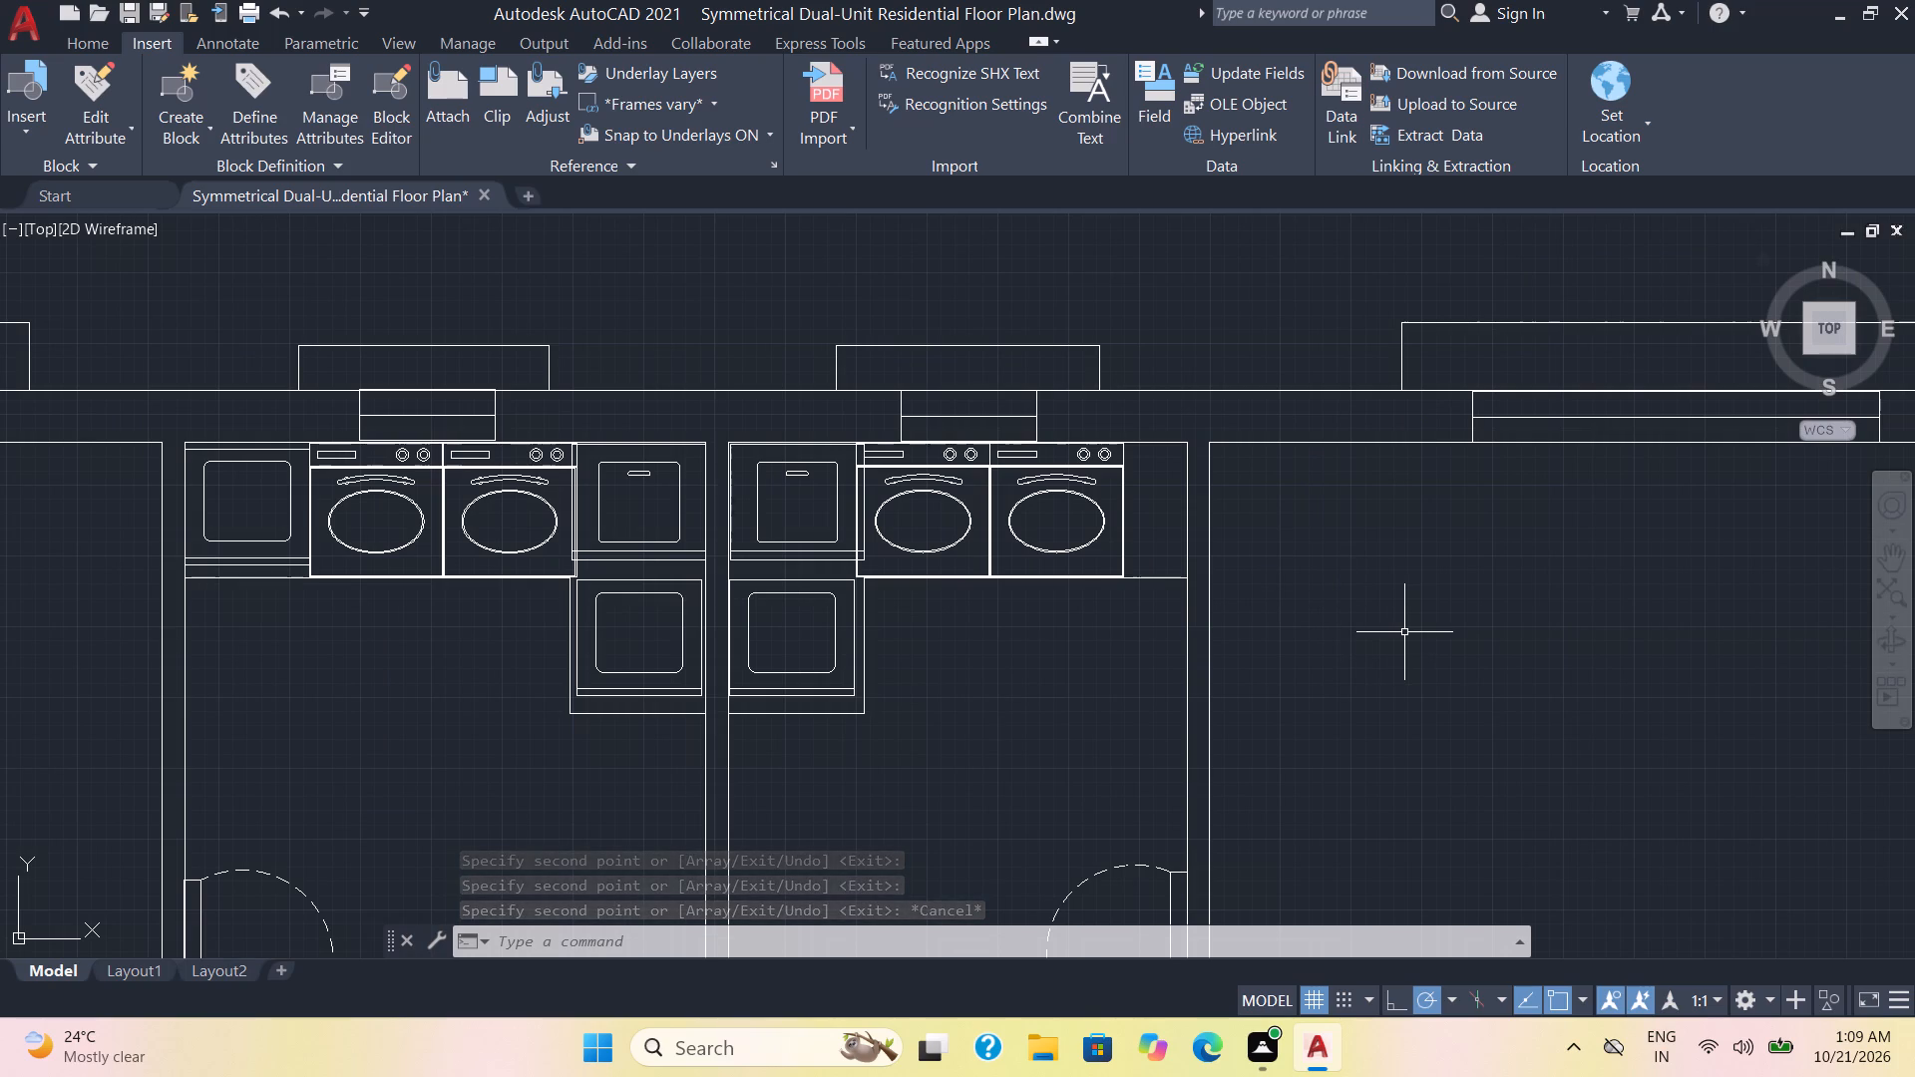
Delete all the leftover kitchen appliance library symbols beside the floor plan.
scroll(1404, 633, "down", 1)
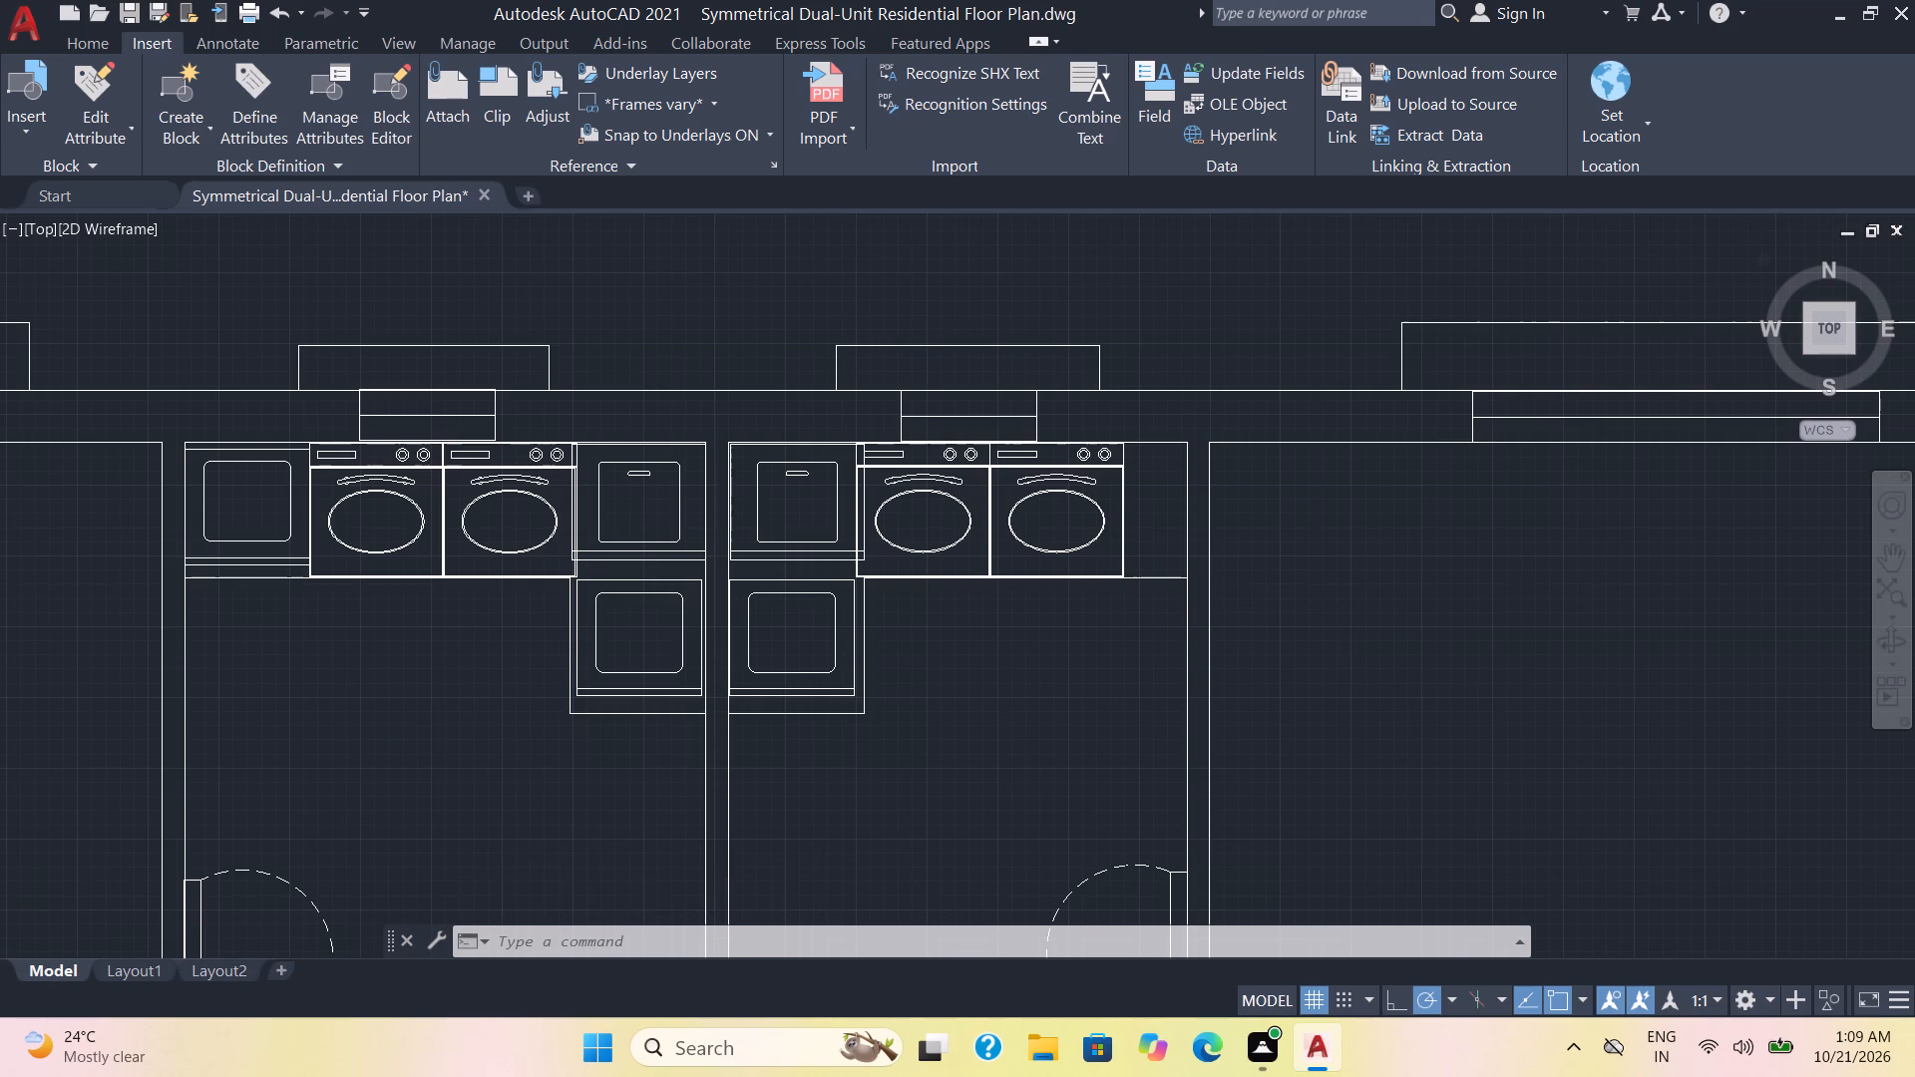
scroll(1404, 633, "down", 1)
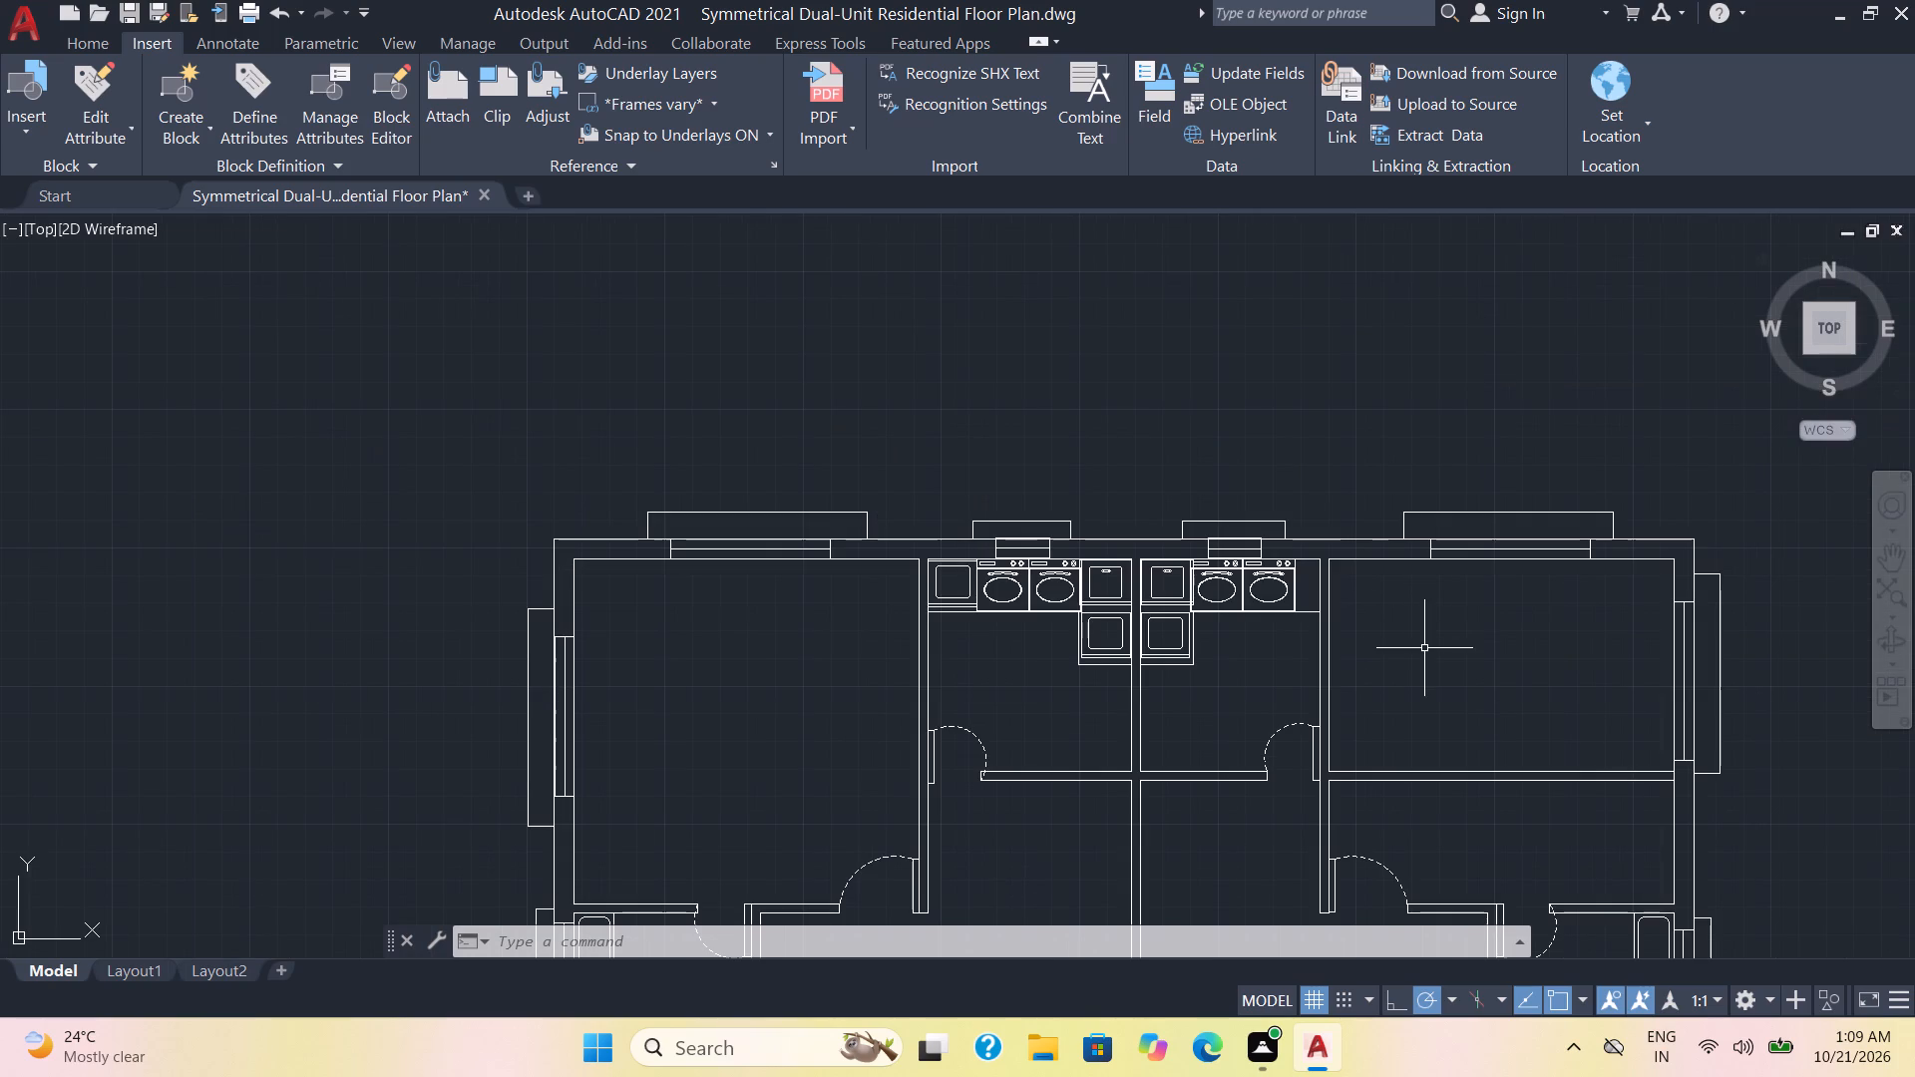
middle_click_drag(1425, 648, 1253, 648)
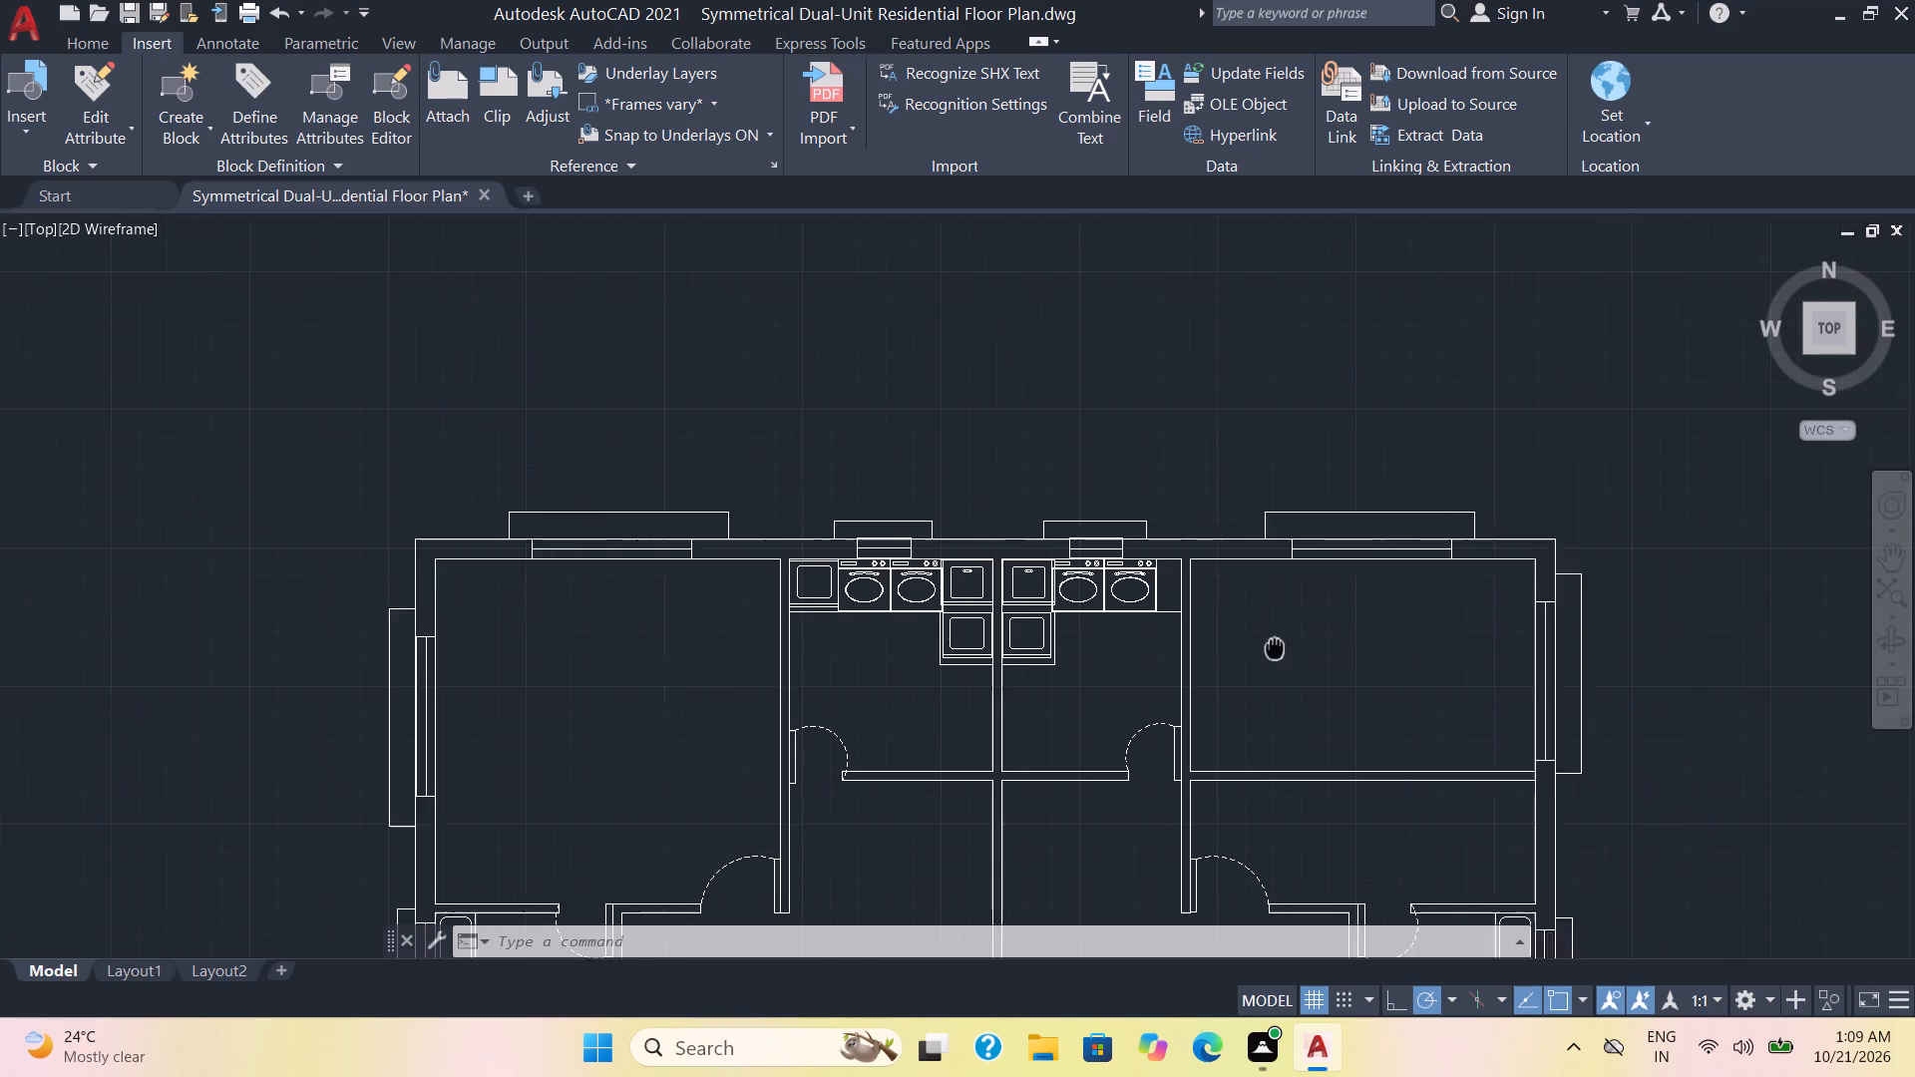
middle_click_drag(1253, 648, 696, 650)
scroll(1301, 597, "down", 3)
scroll(1582, 586, "down", 1)
middle_click_drag(1583, 586, 1345, 605)
left_click(1484, 595)
left_click(1131, 283)
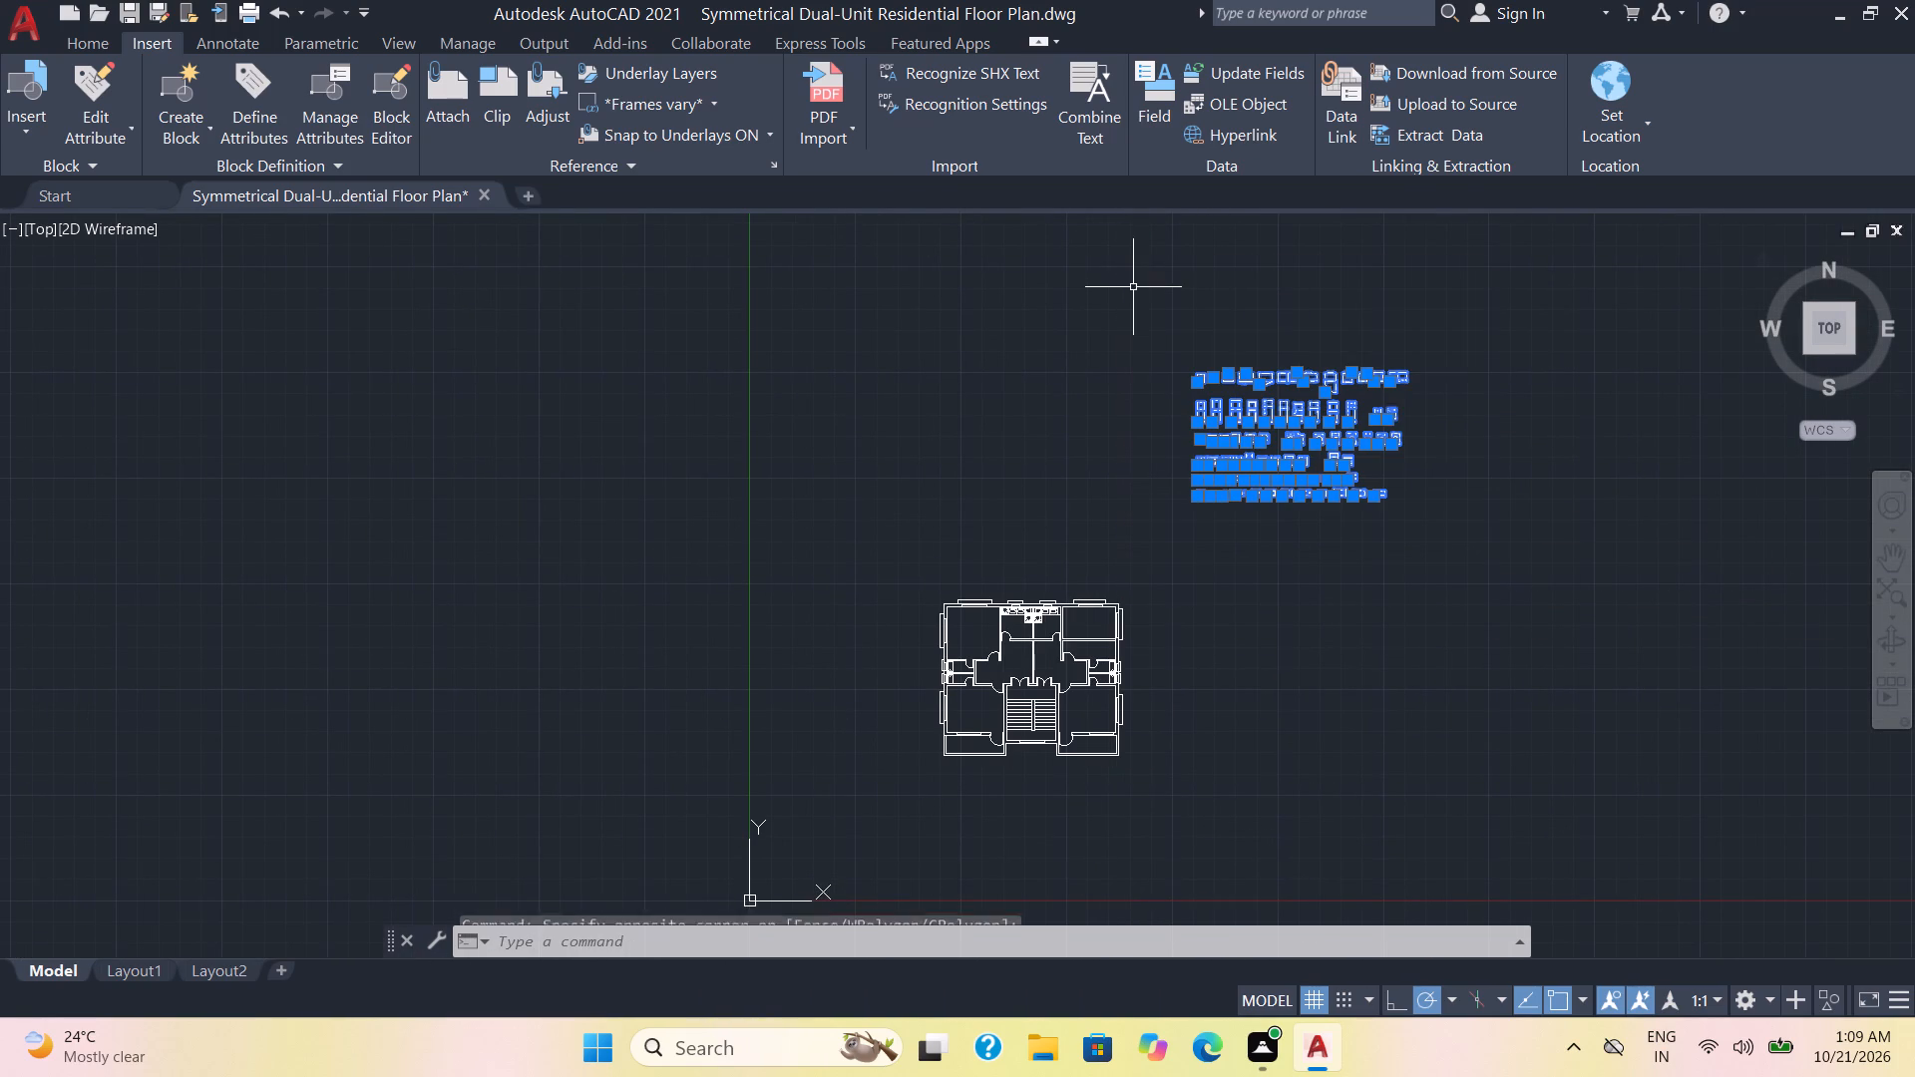
key("Delete")
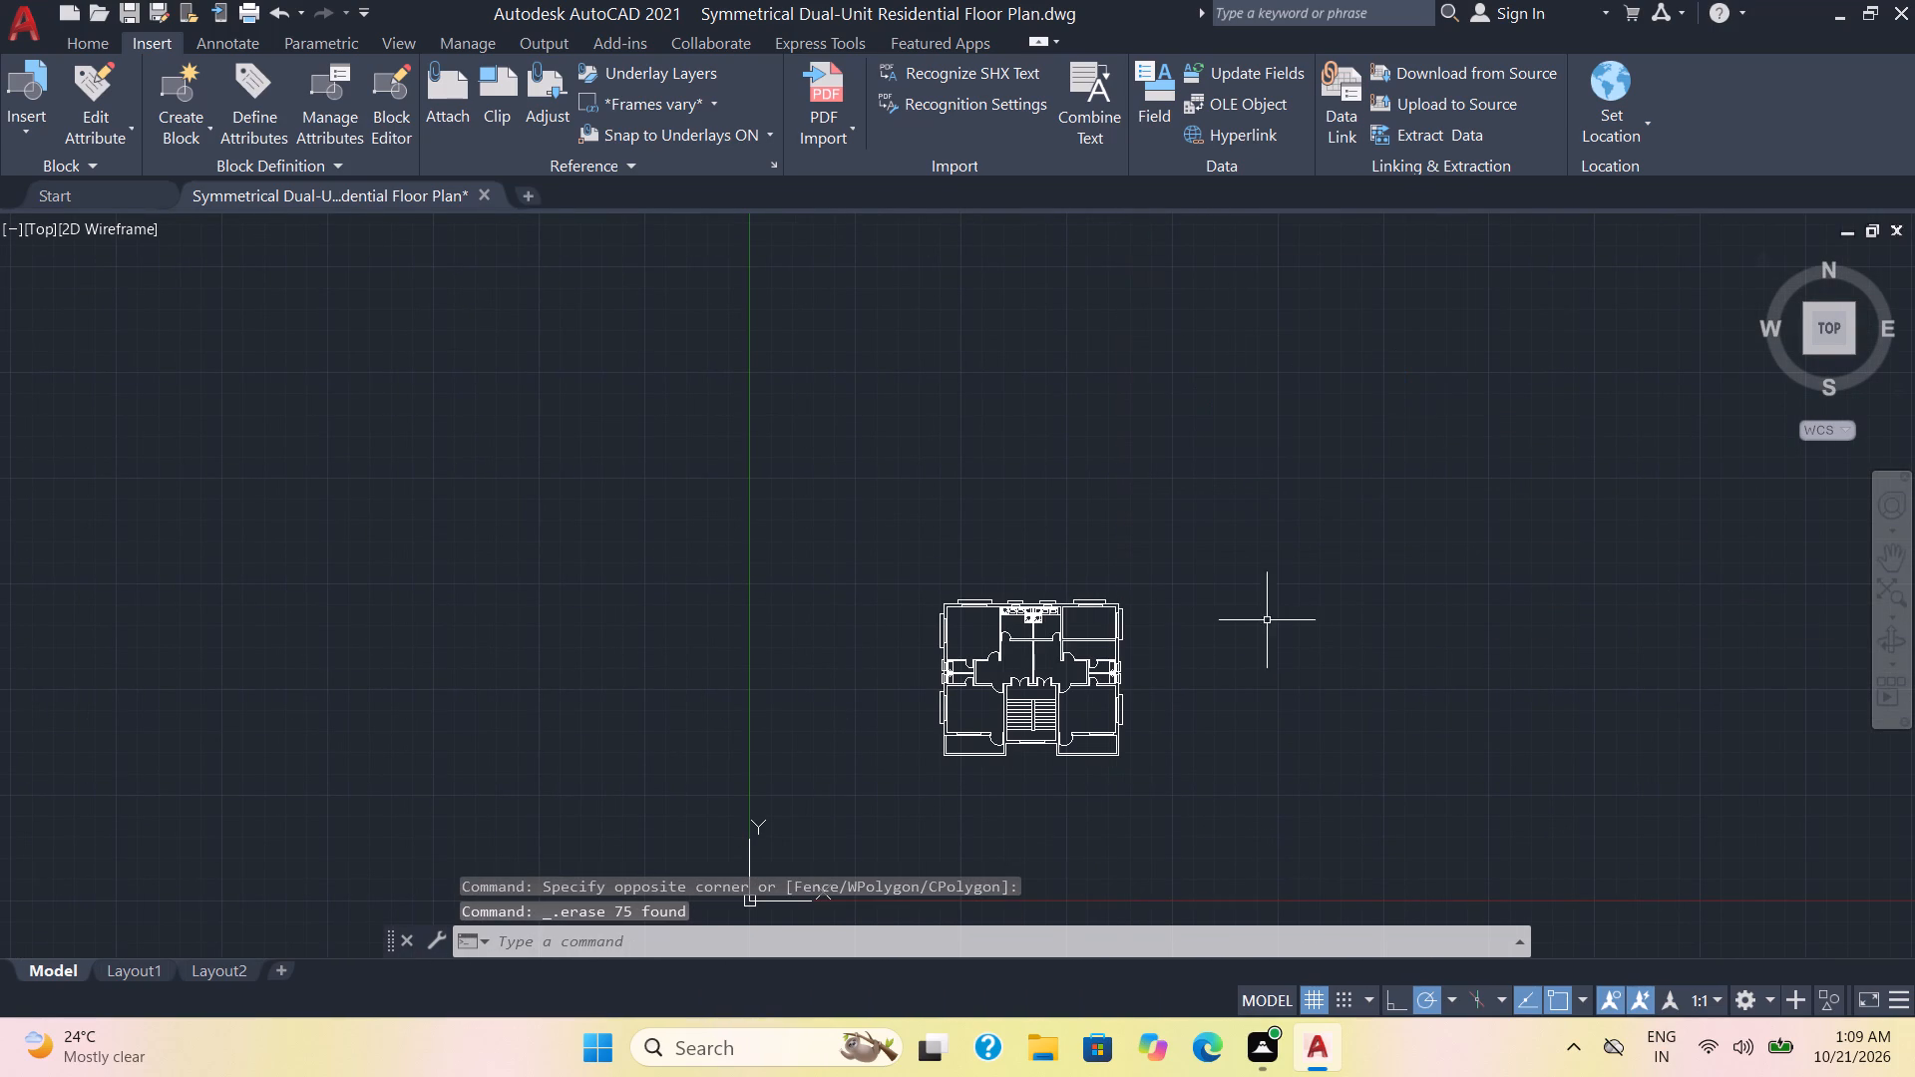
Browse the block libraries for the 01-01-cad-blocks-net-beds archive in Downloads and open the drawing inside it as read-only.
scroll(1267, 620, "up", 2)
middle_click_drag(1141, 630, 1341, 343)
scroll(1341, 343, "up", 1)
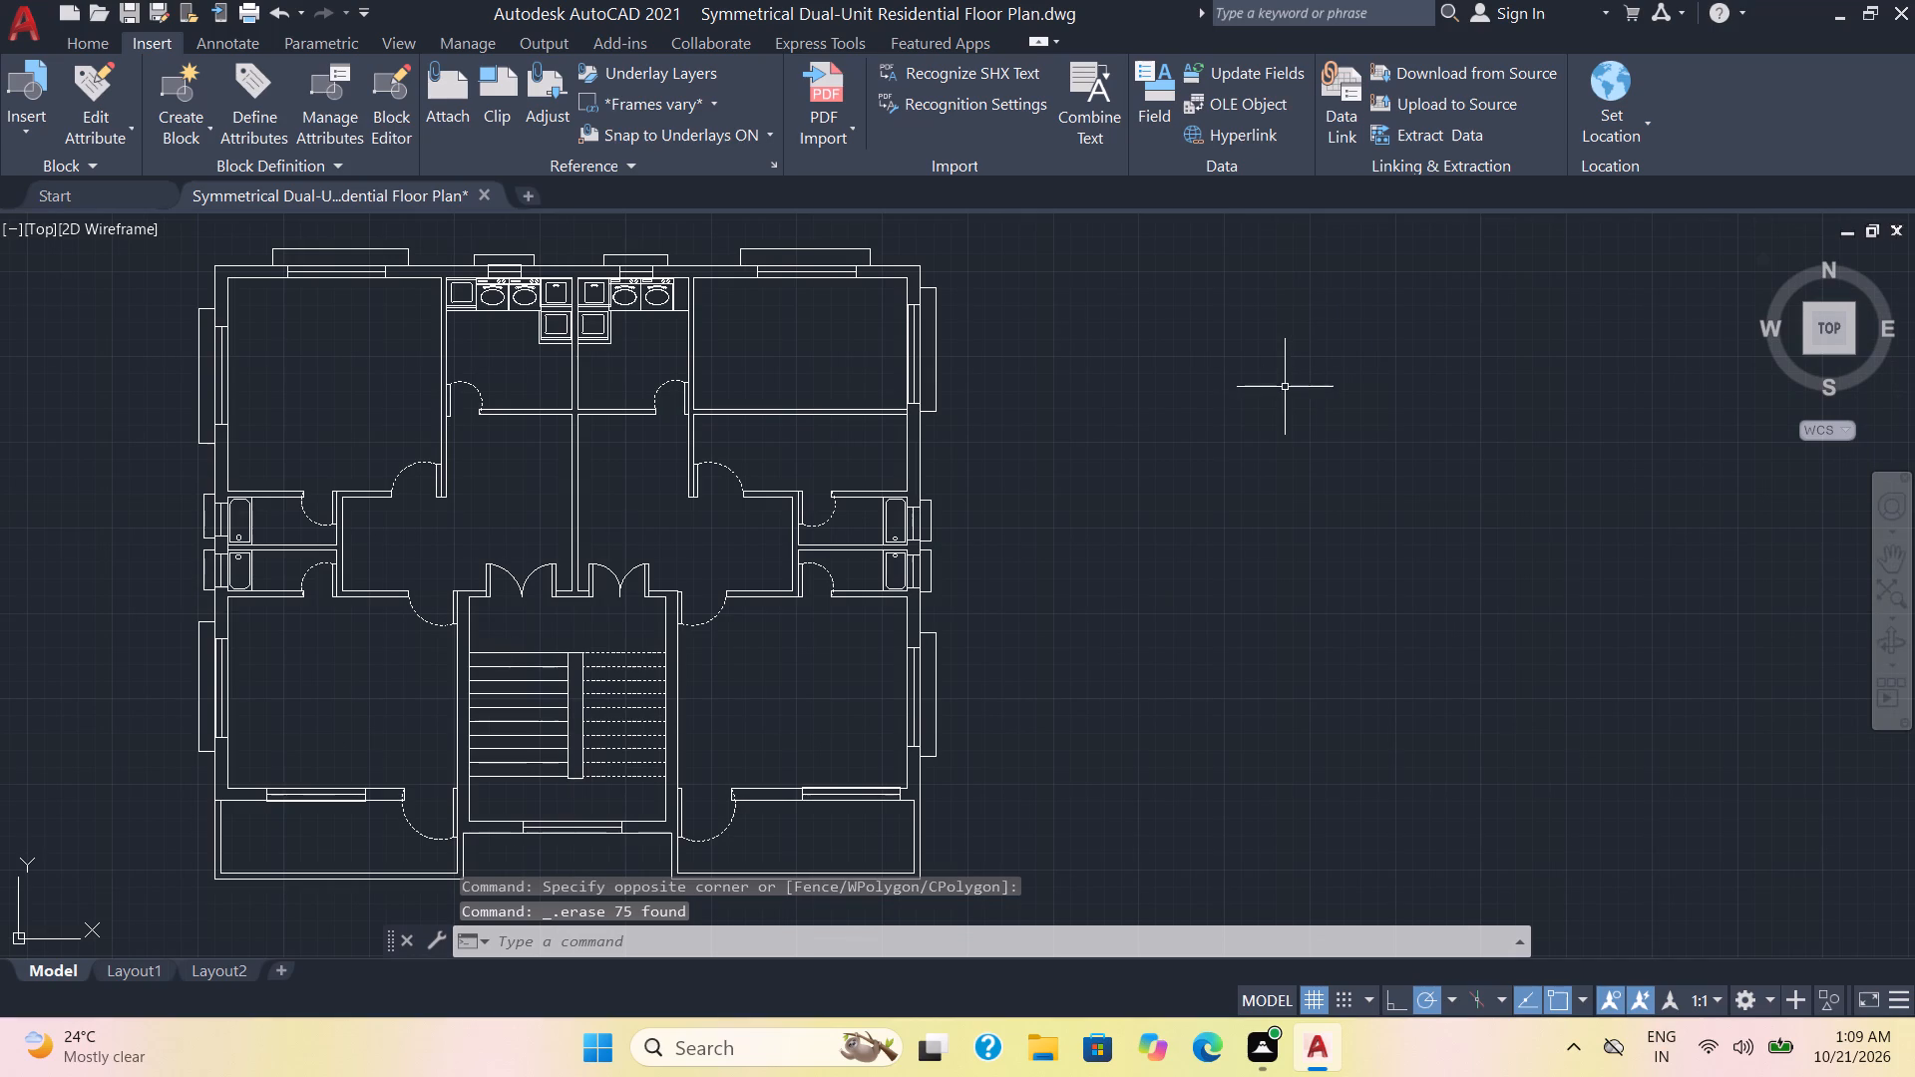
middle_click(1285, 387)
scroll(1213, 429, "down", 1)
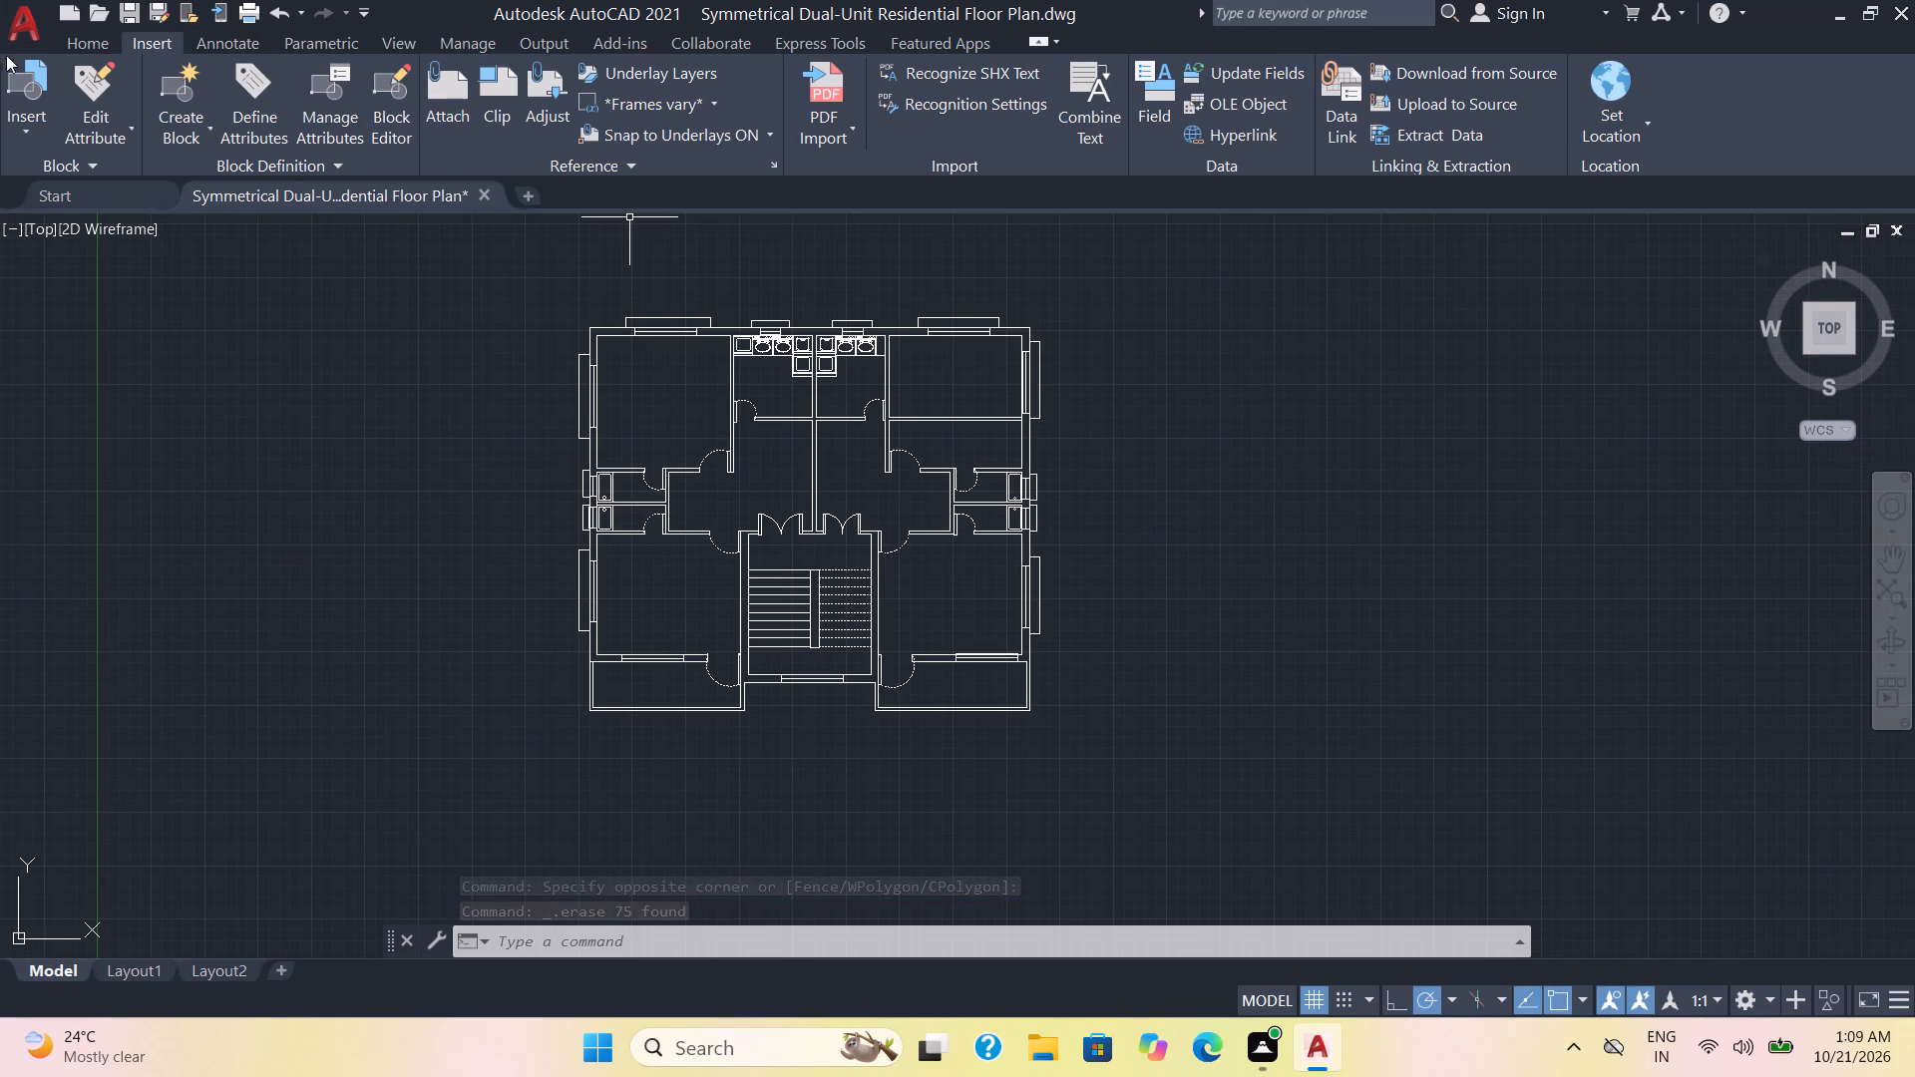
left_click(12, 99)
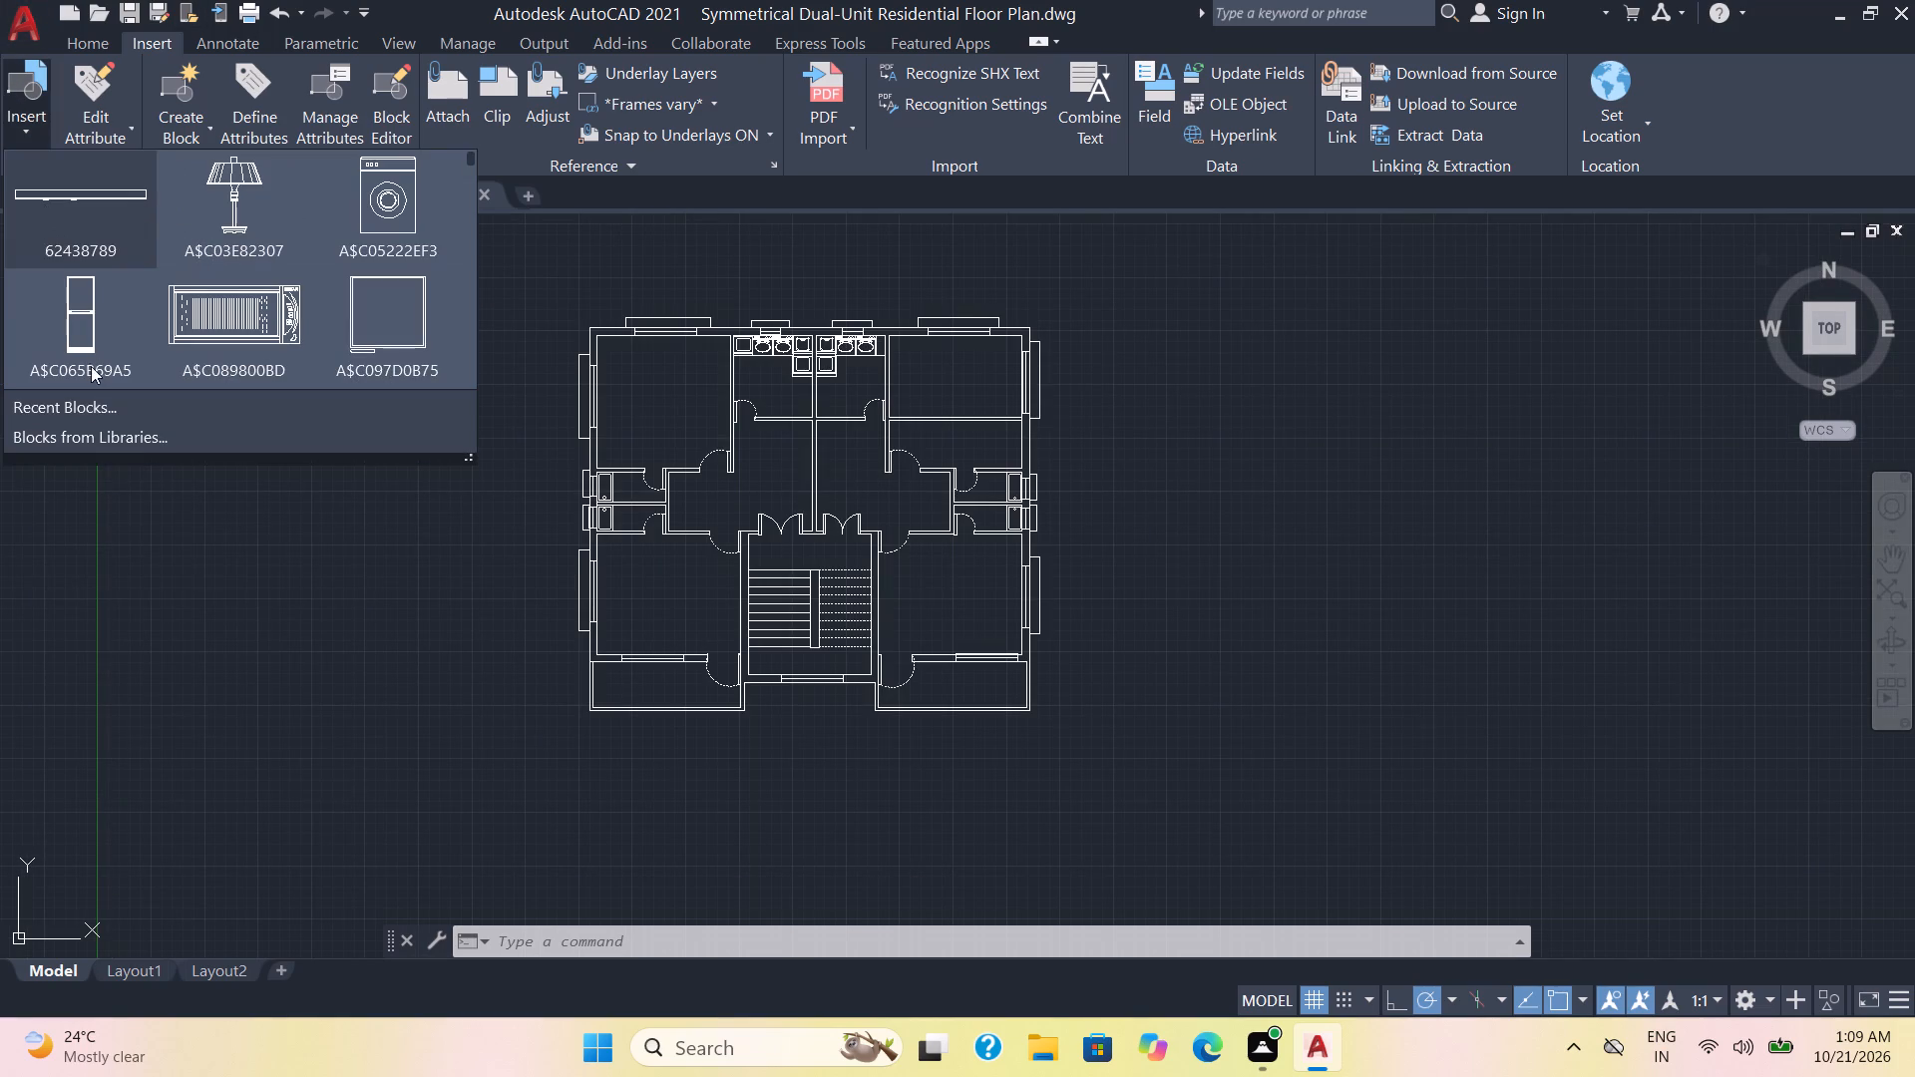
left_click(197, 432)
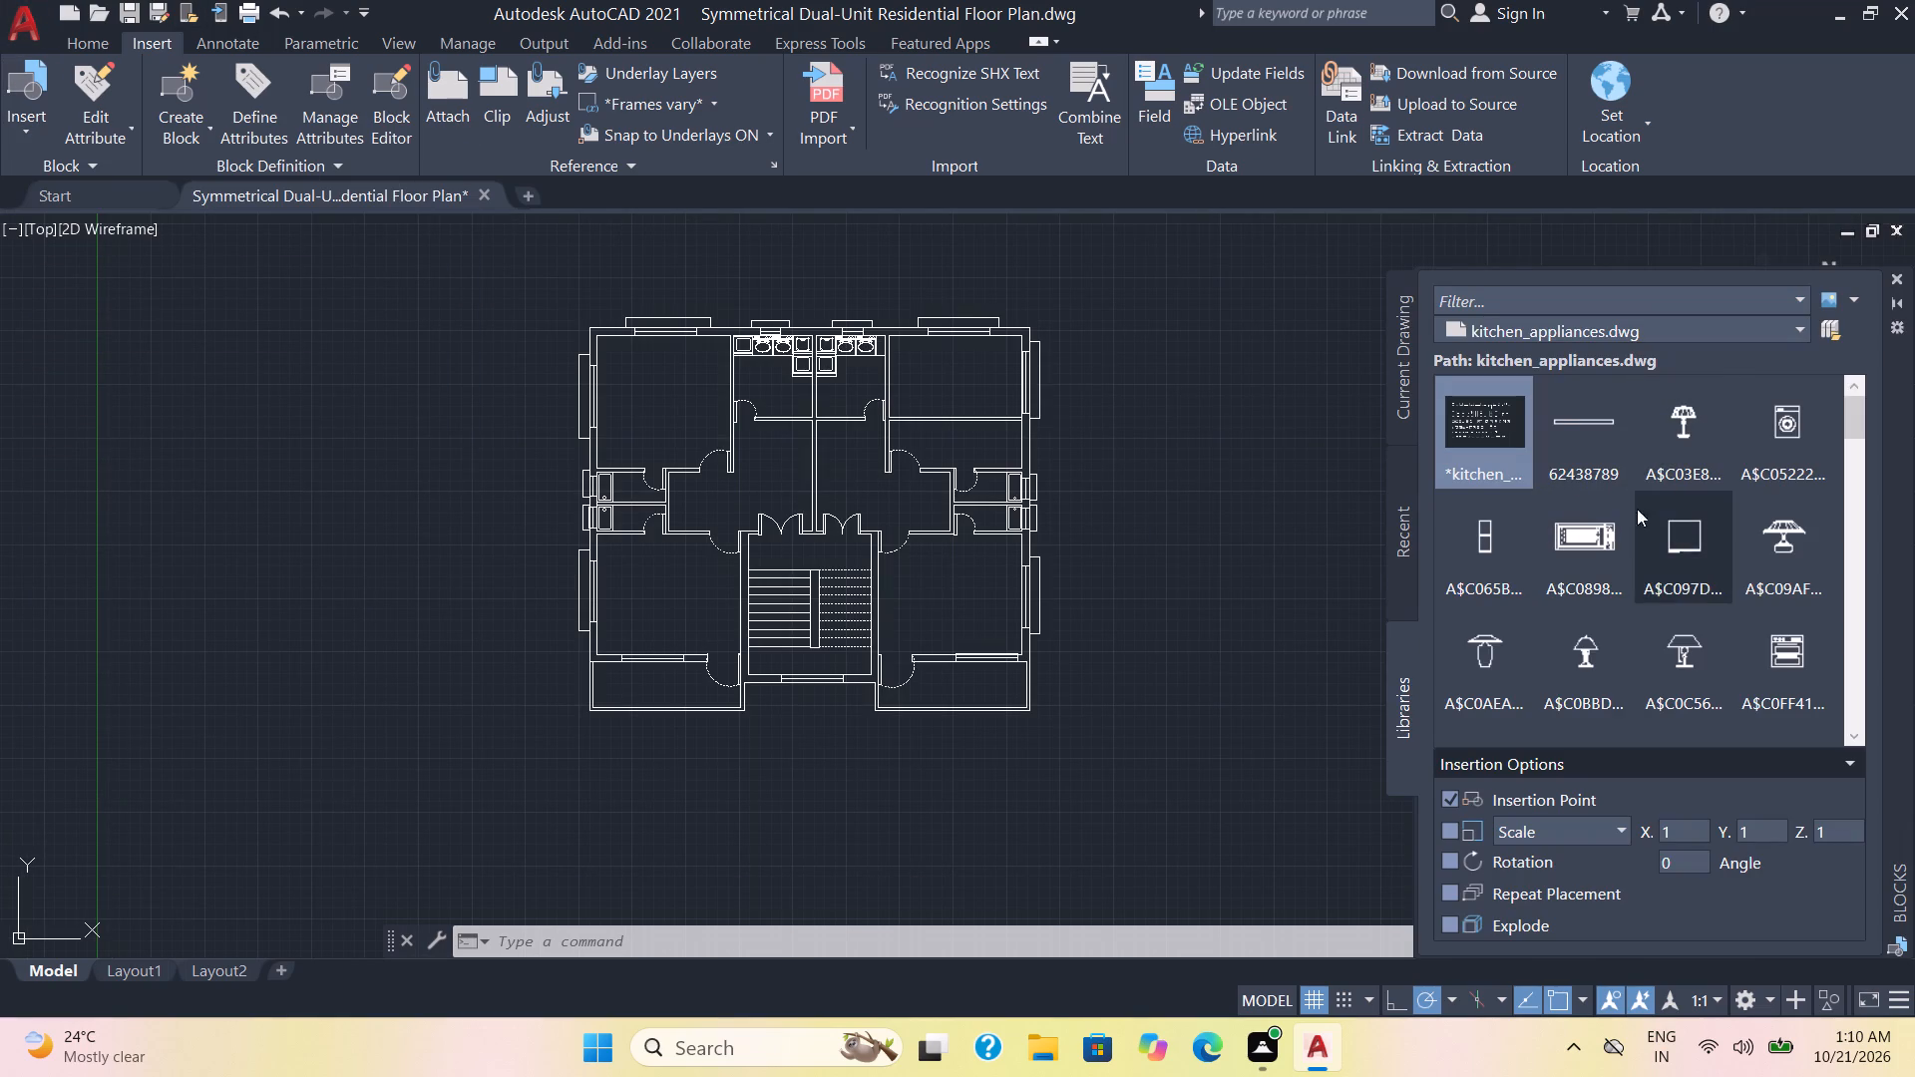
left_click(1622, 331)
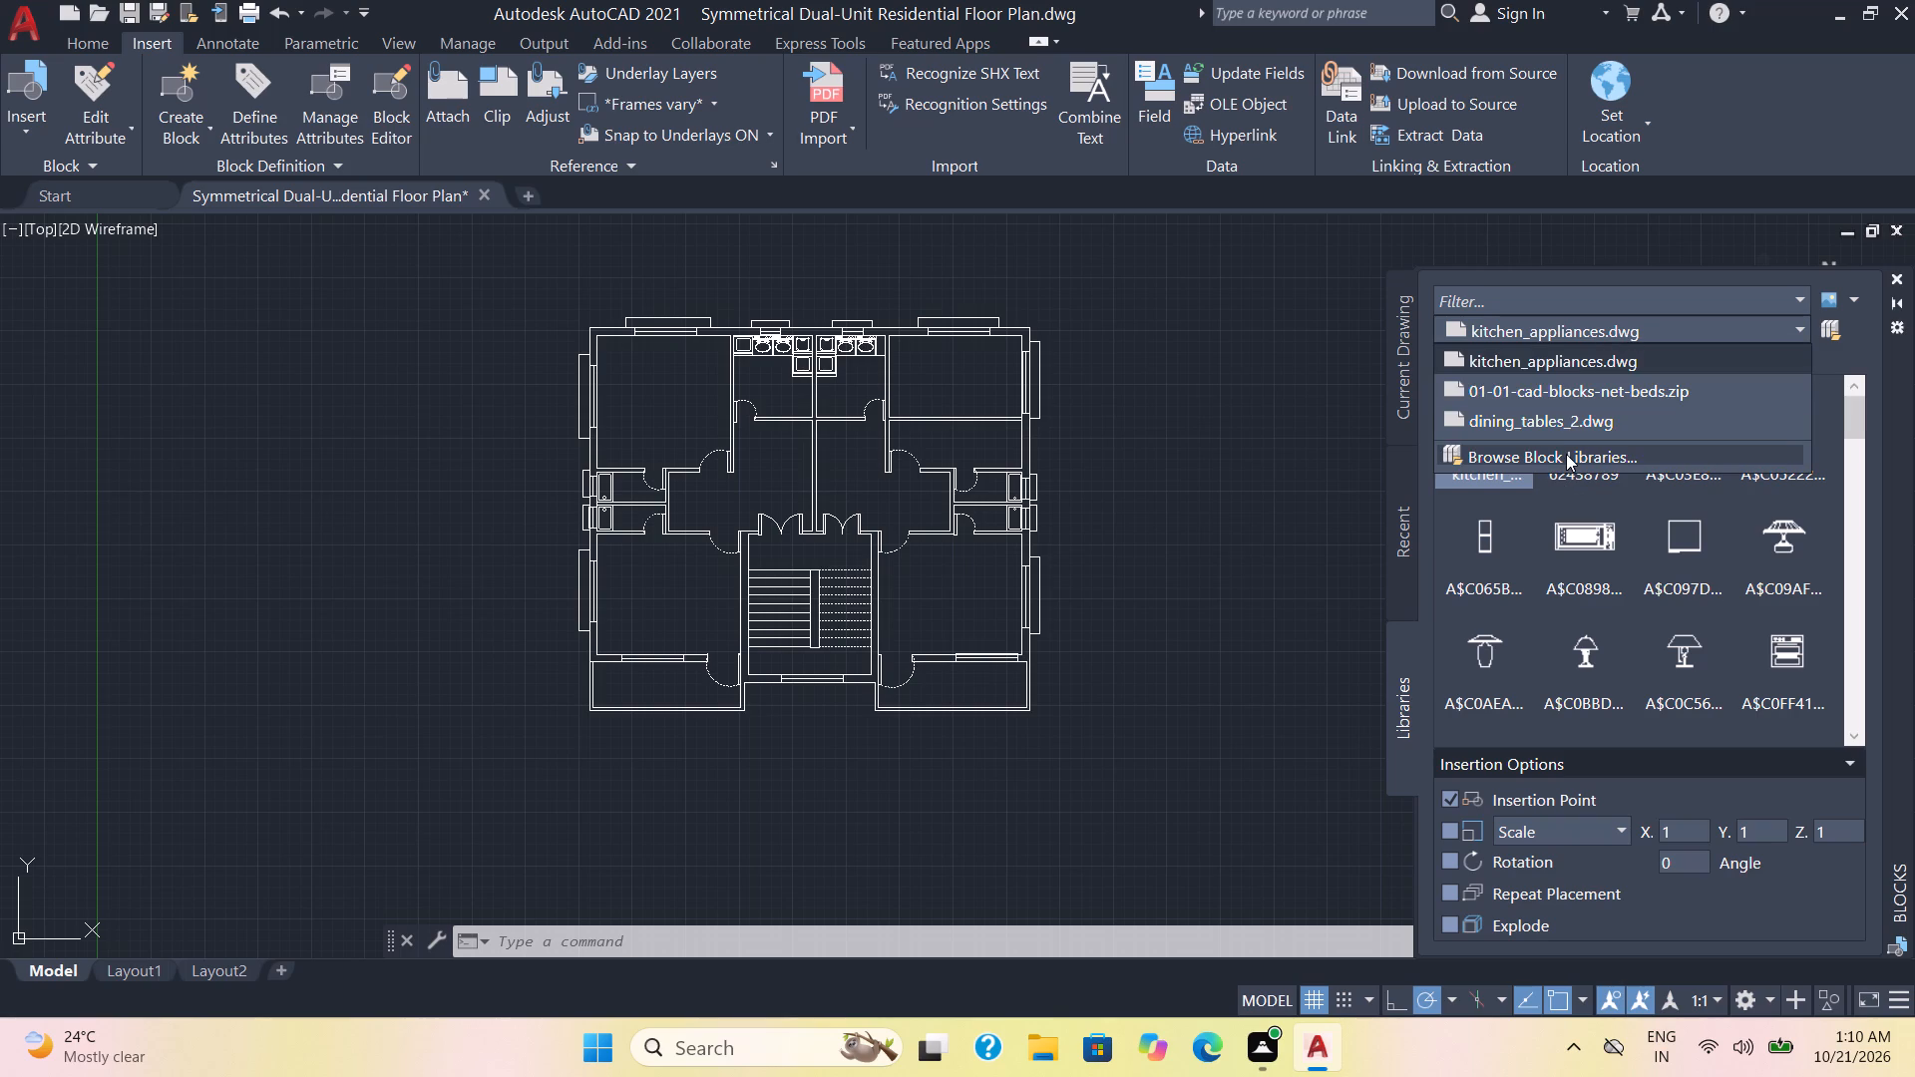
left_click(1566, 454)
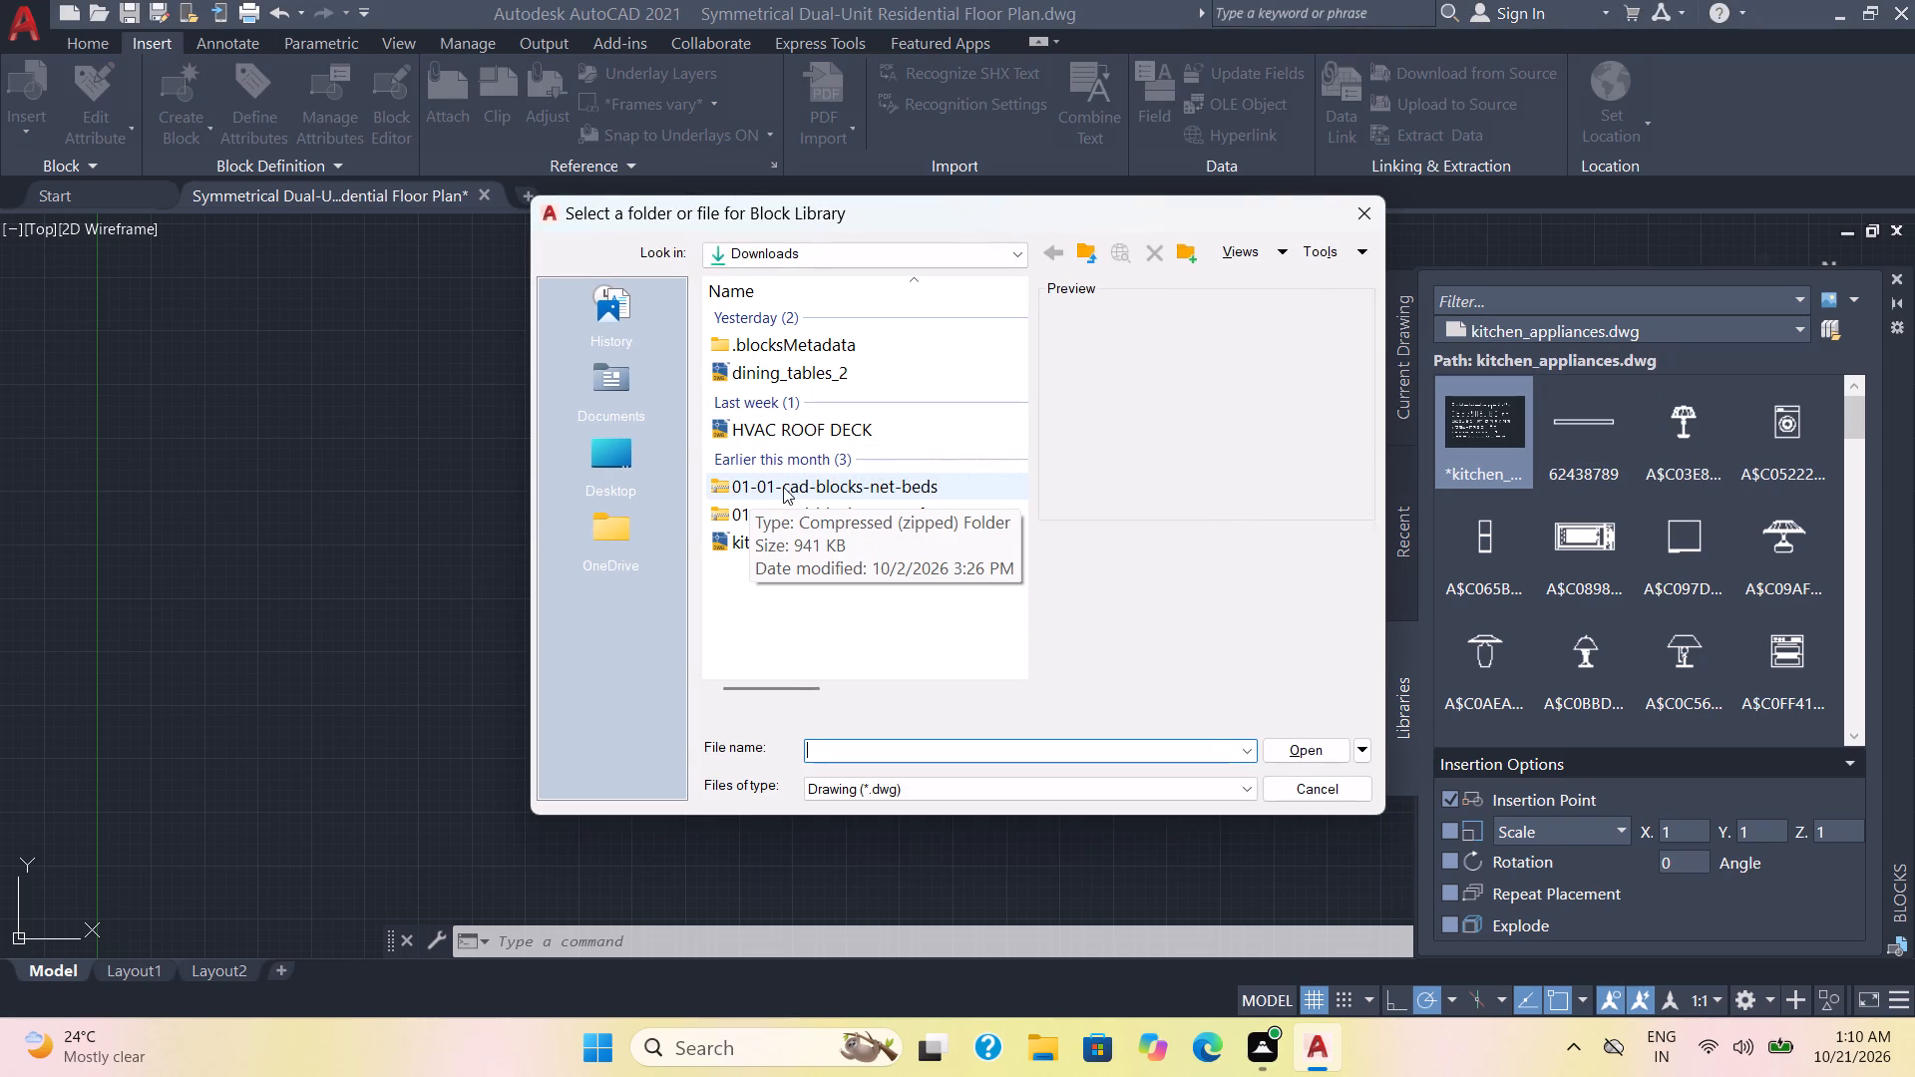
double_click(850, 486)
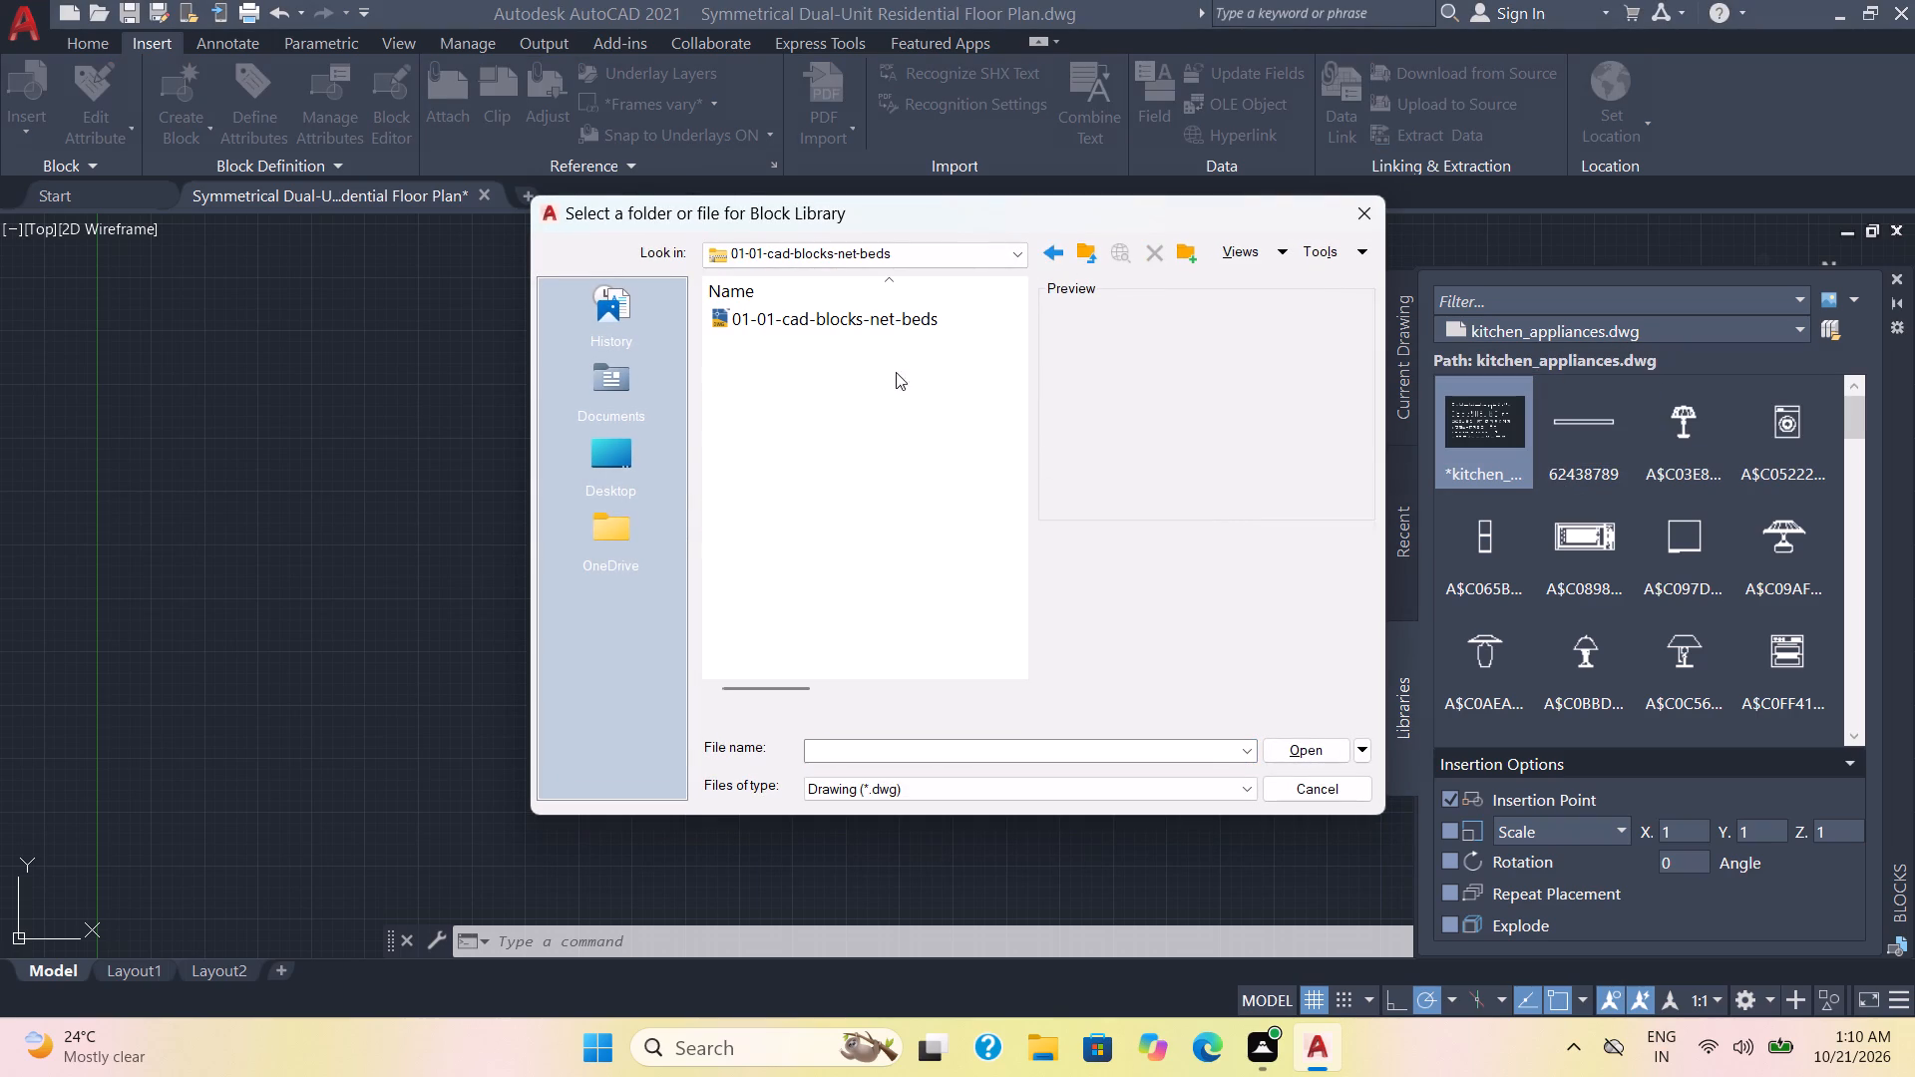
double_click(885, 315)
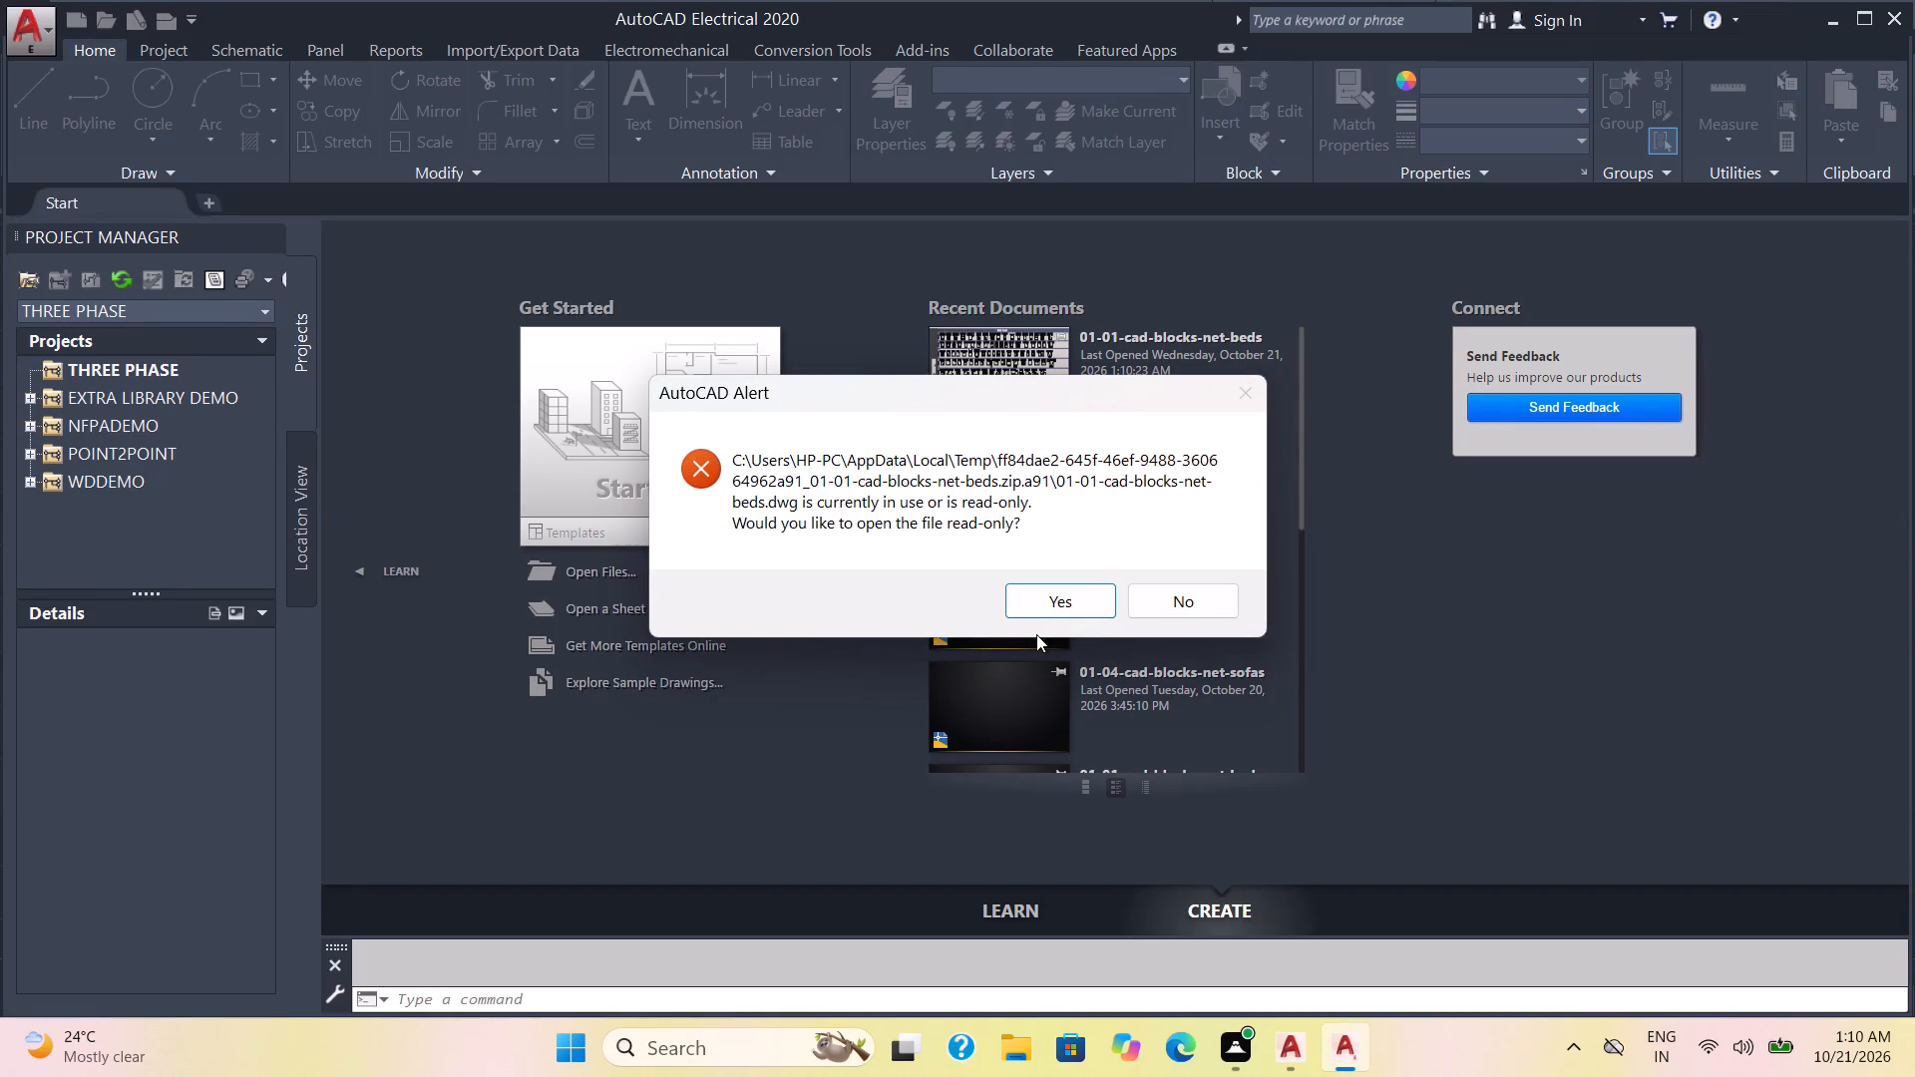
left_click(1068, 603)
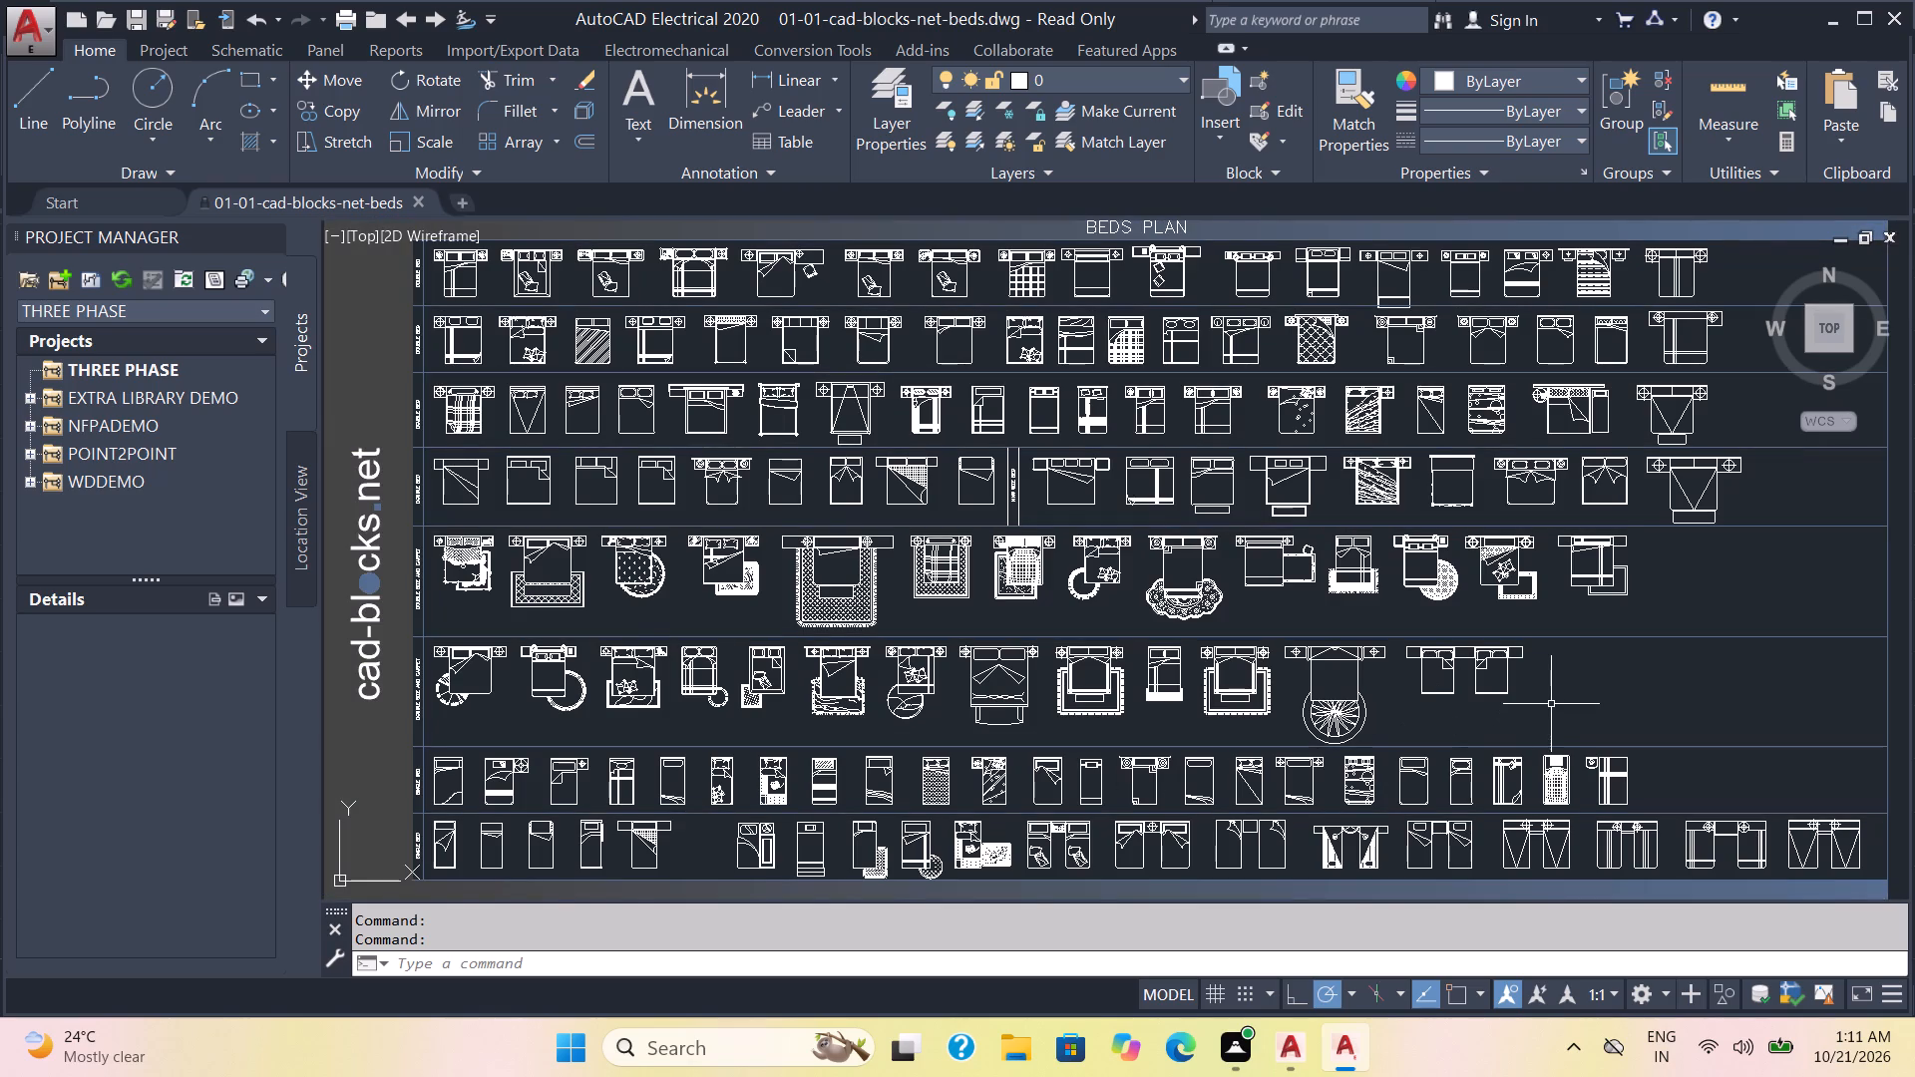
Copy the lattice-patterned double bed with nightstands from the Beds Plan's second row to the clipboard and switch back to AutoCAD 2021's floor plan.
scroll(1551, 704, "up", 1)
scroll(1522, 625, "up", 1)
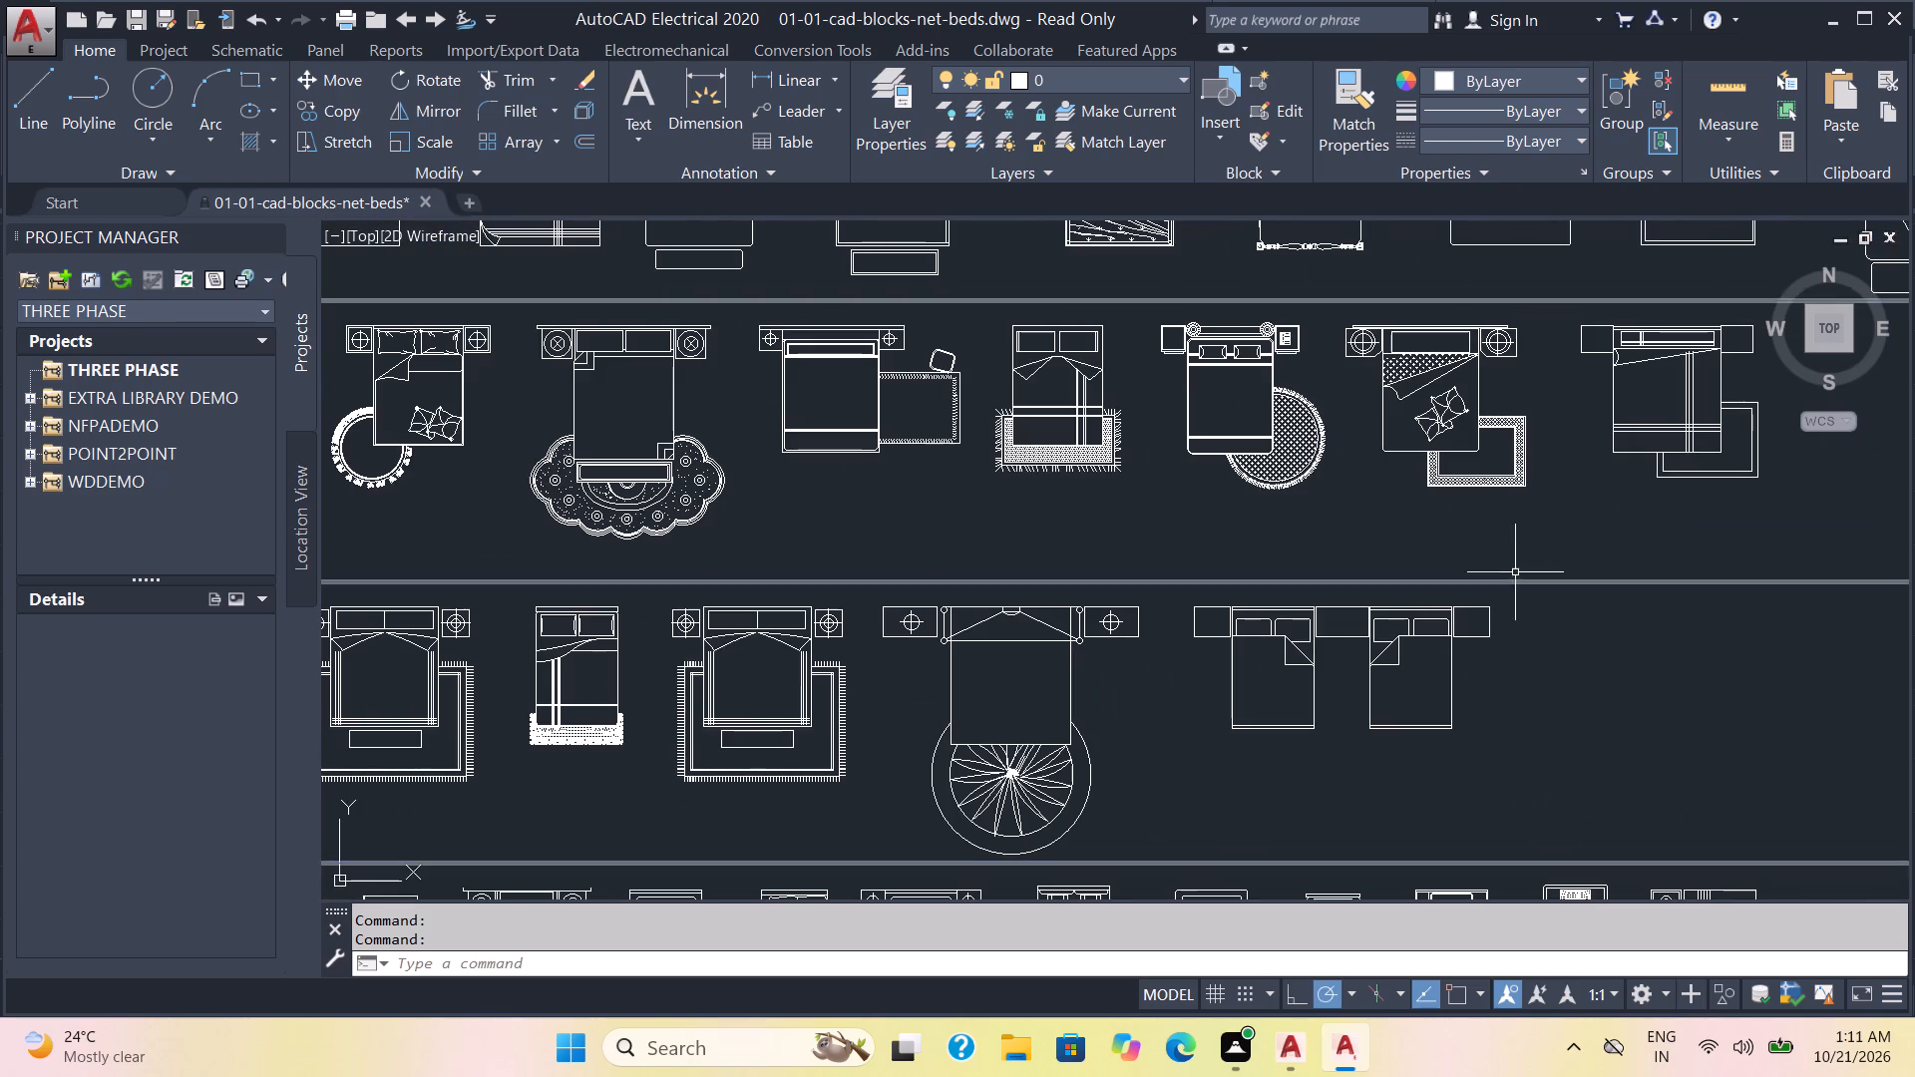
middle_click_drag(1393, 532, 1320, 805)
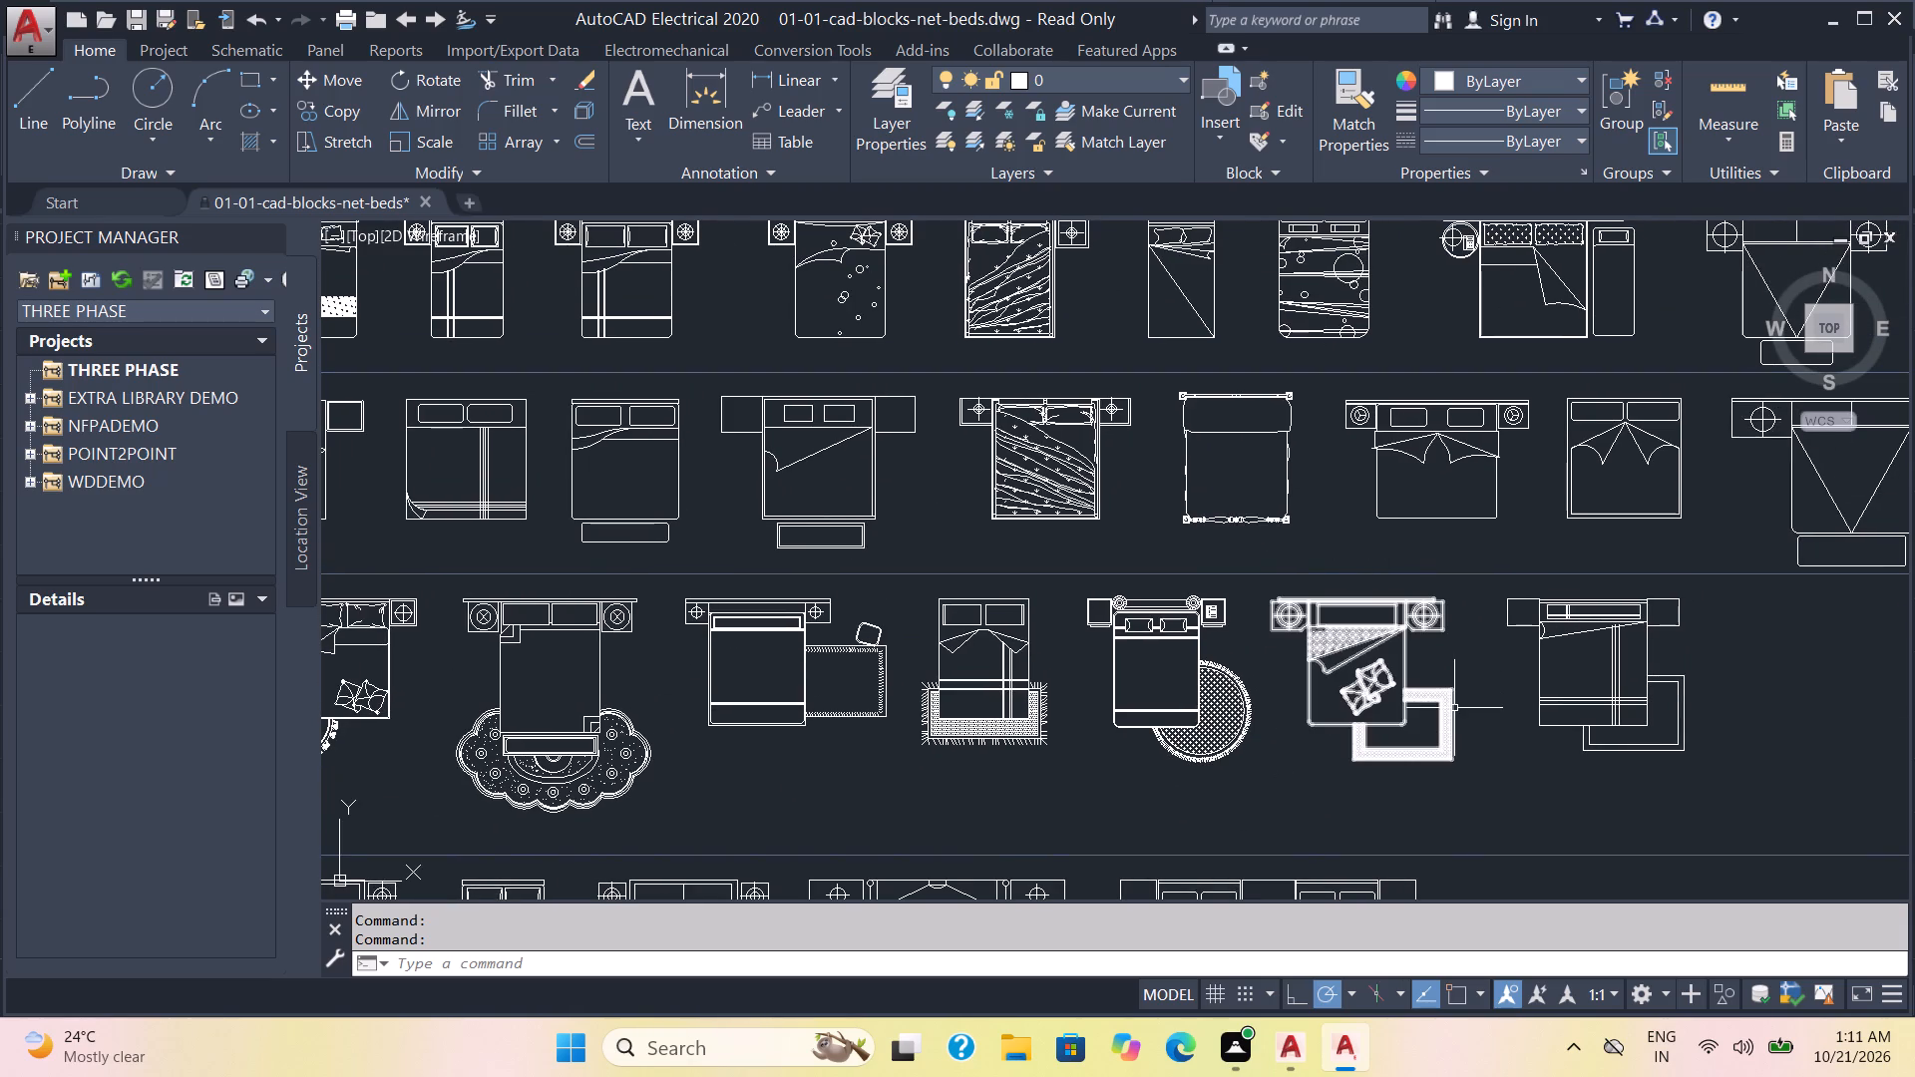
scroll(1334, 541, "down", 1)
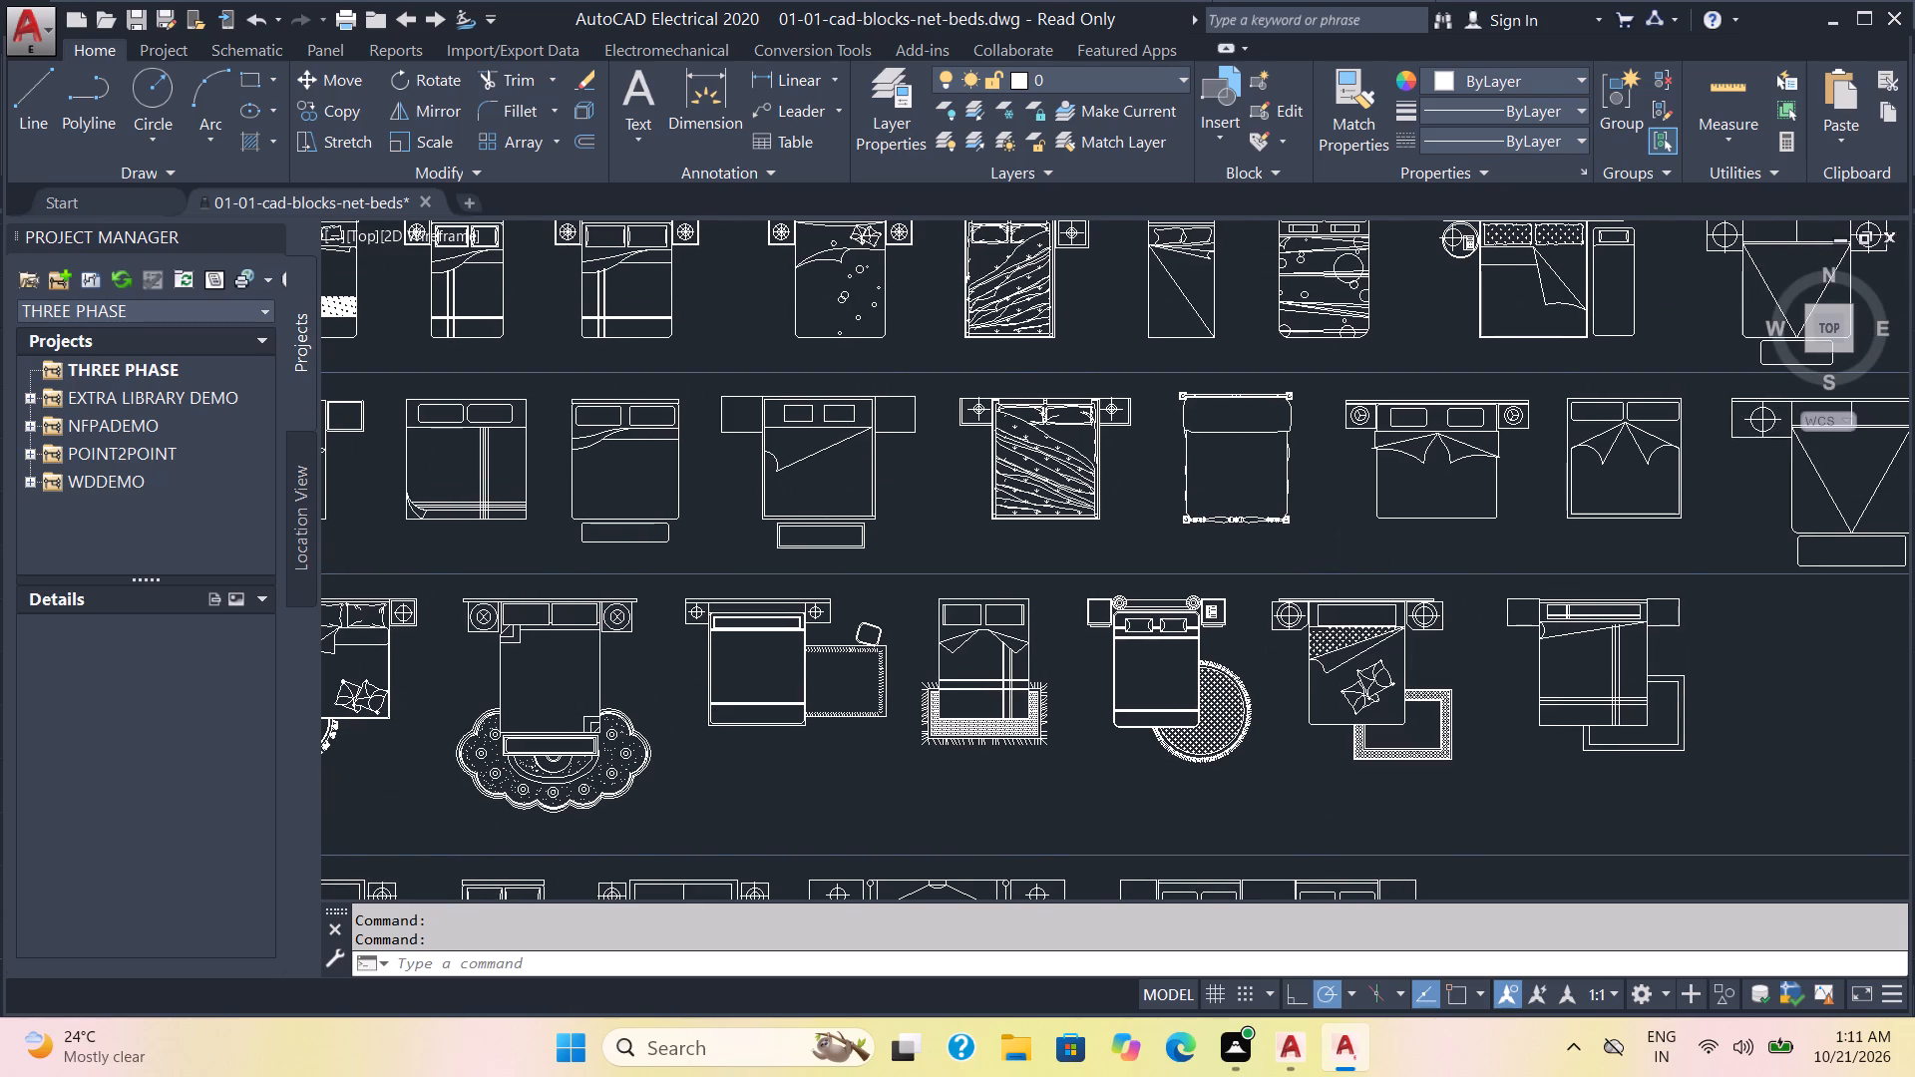
middle_click_drag(1334, 540, 1318, 770)
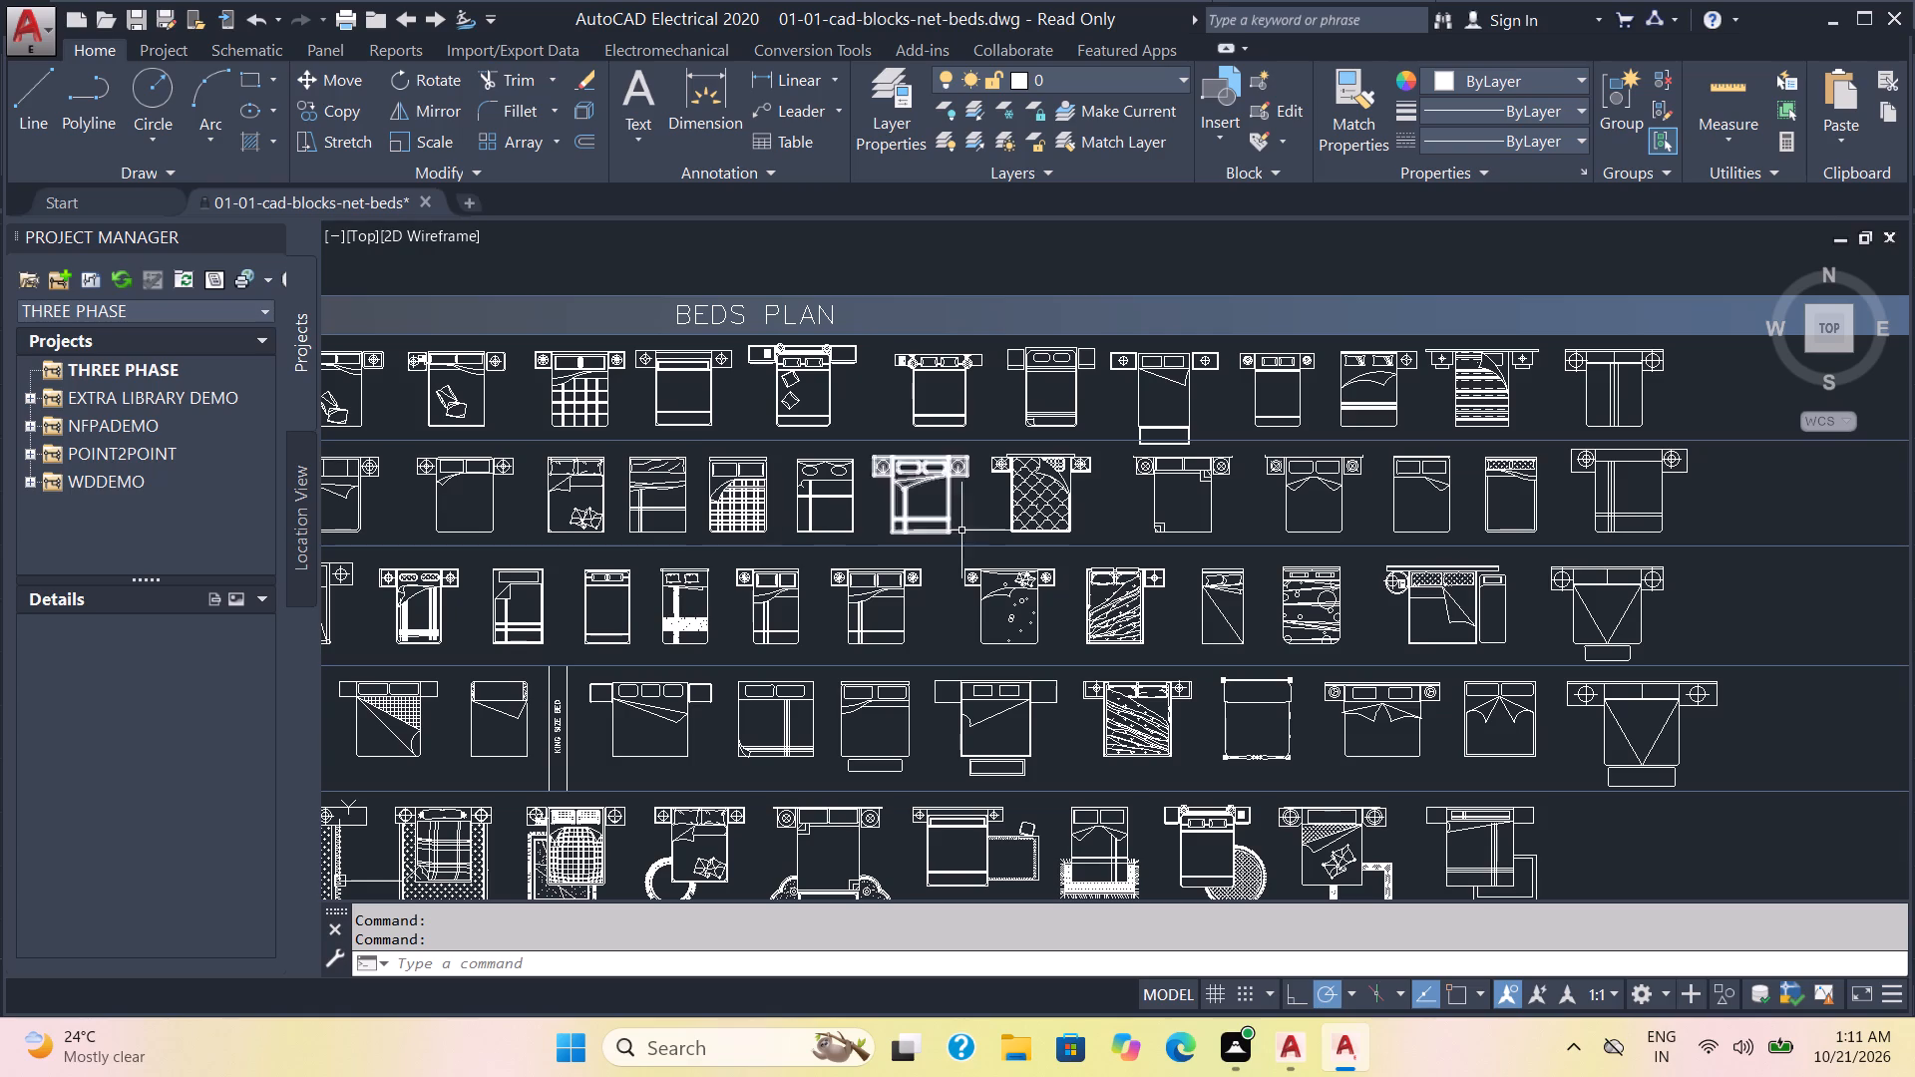
left_click(1051, 520)
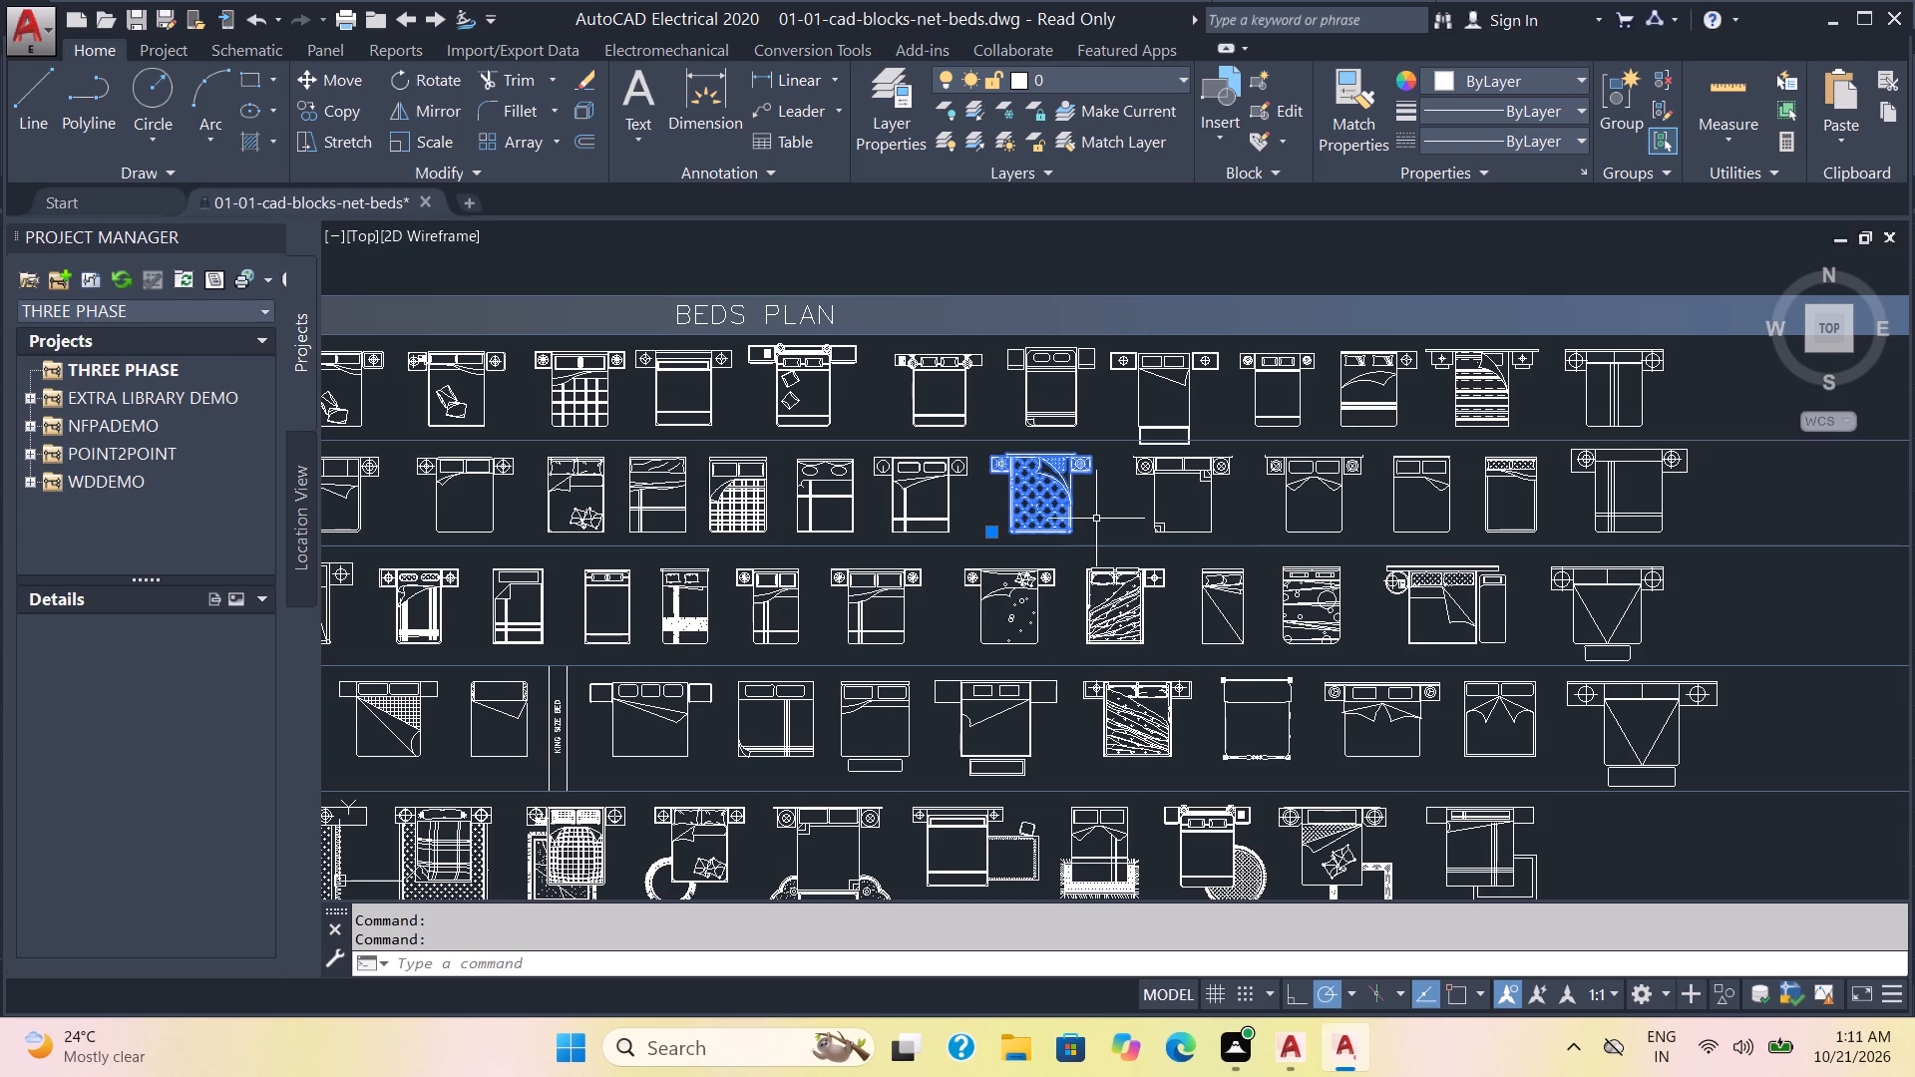
key("ctrl+c")
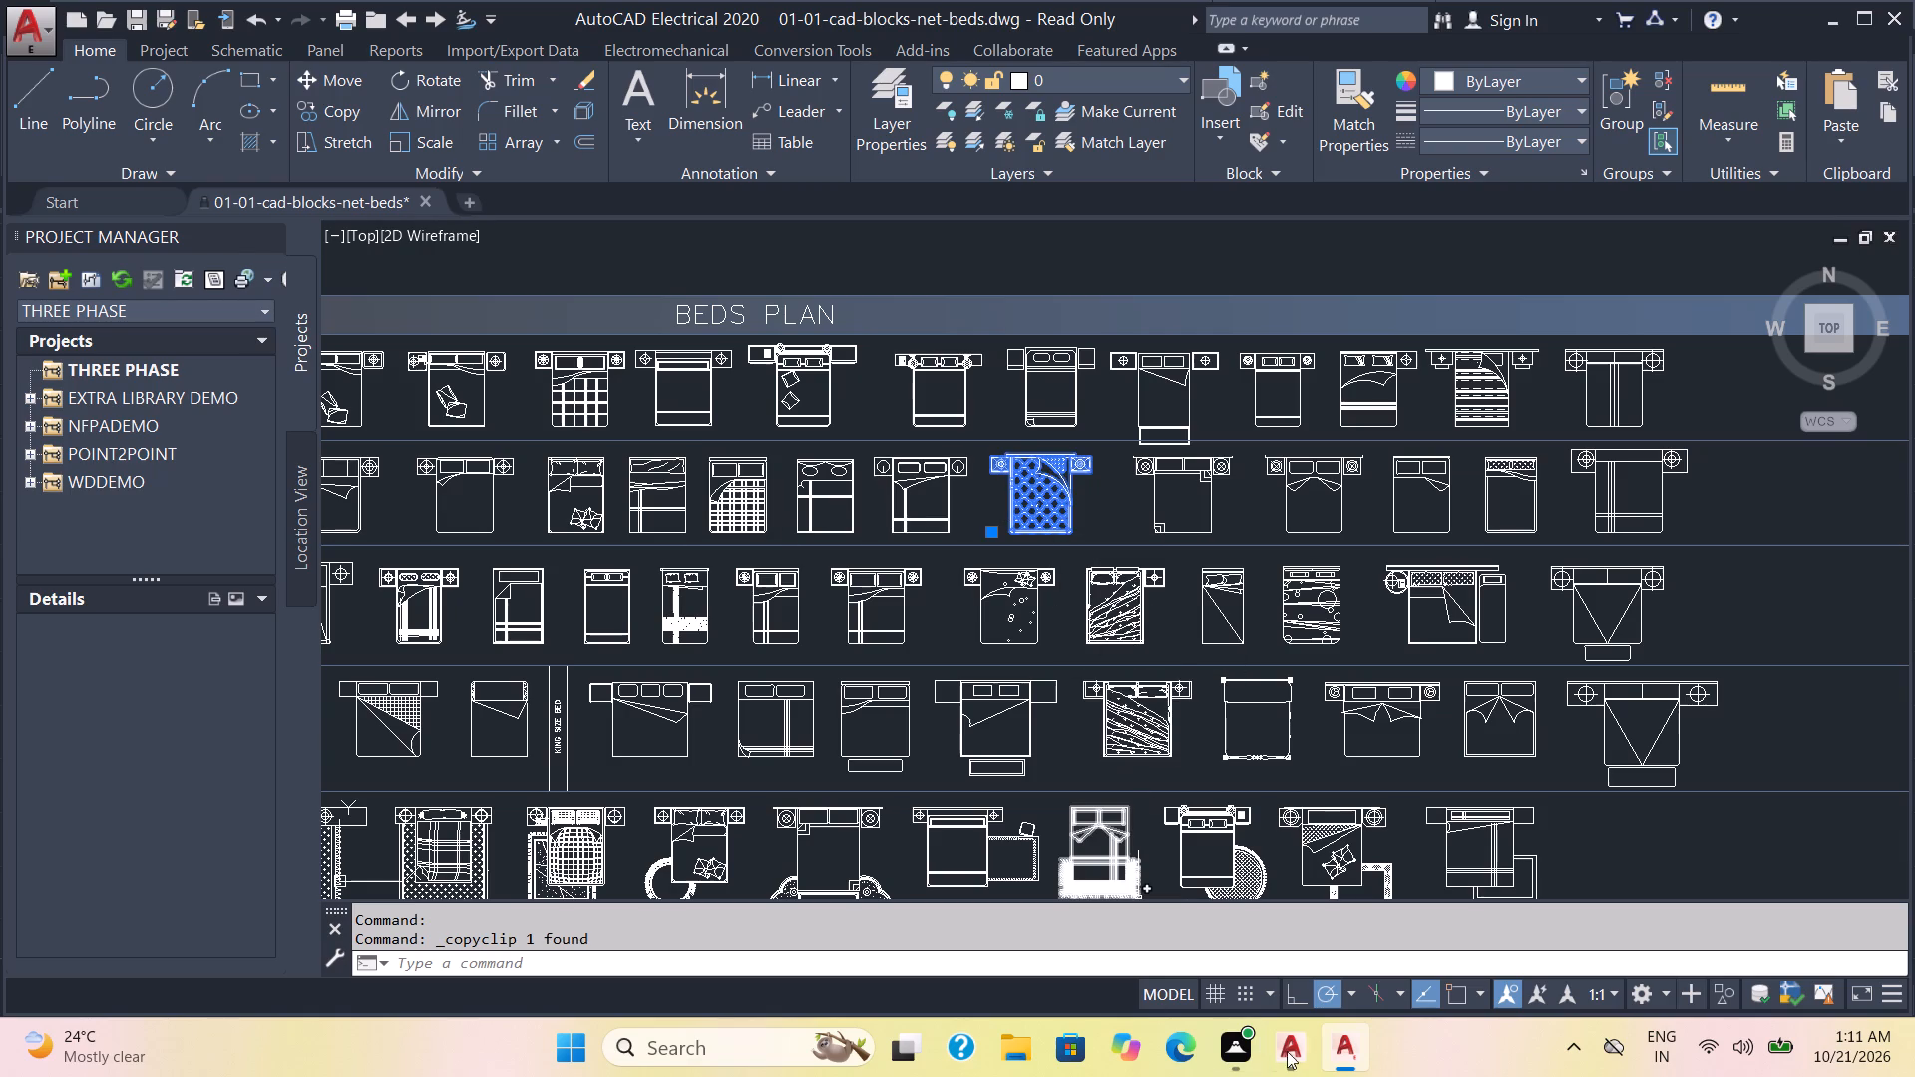
left_click(1300, 1061)
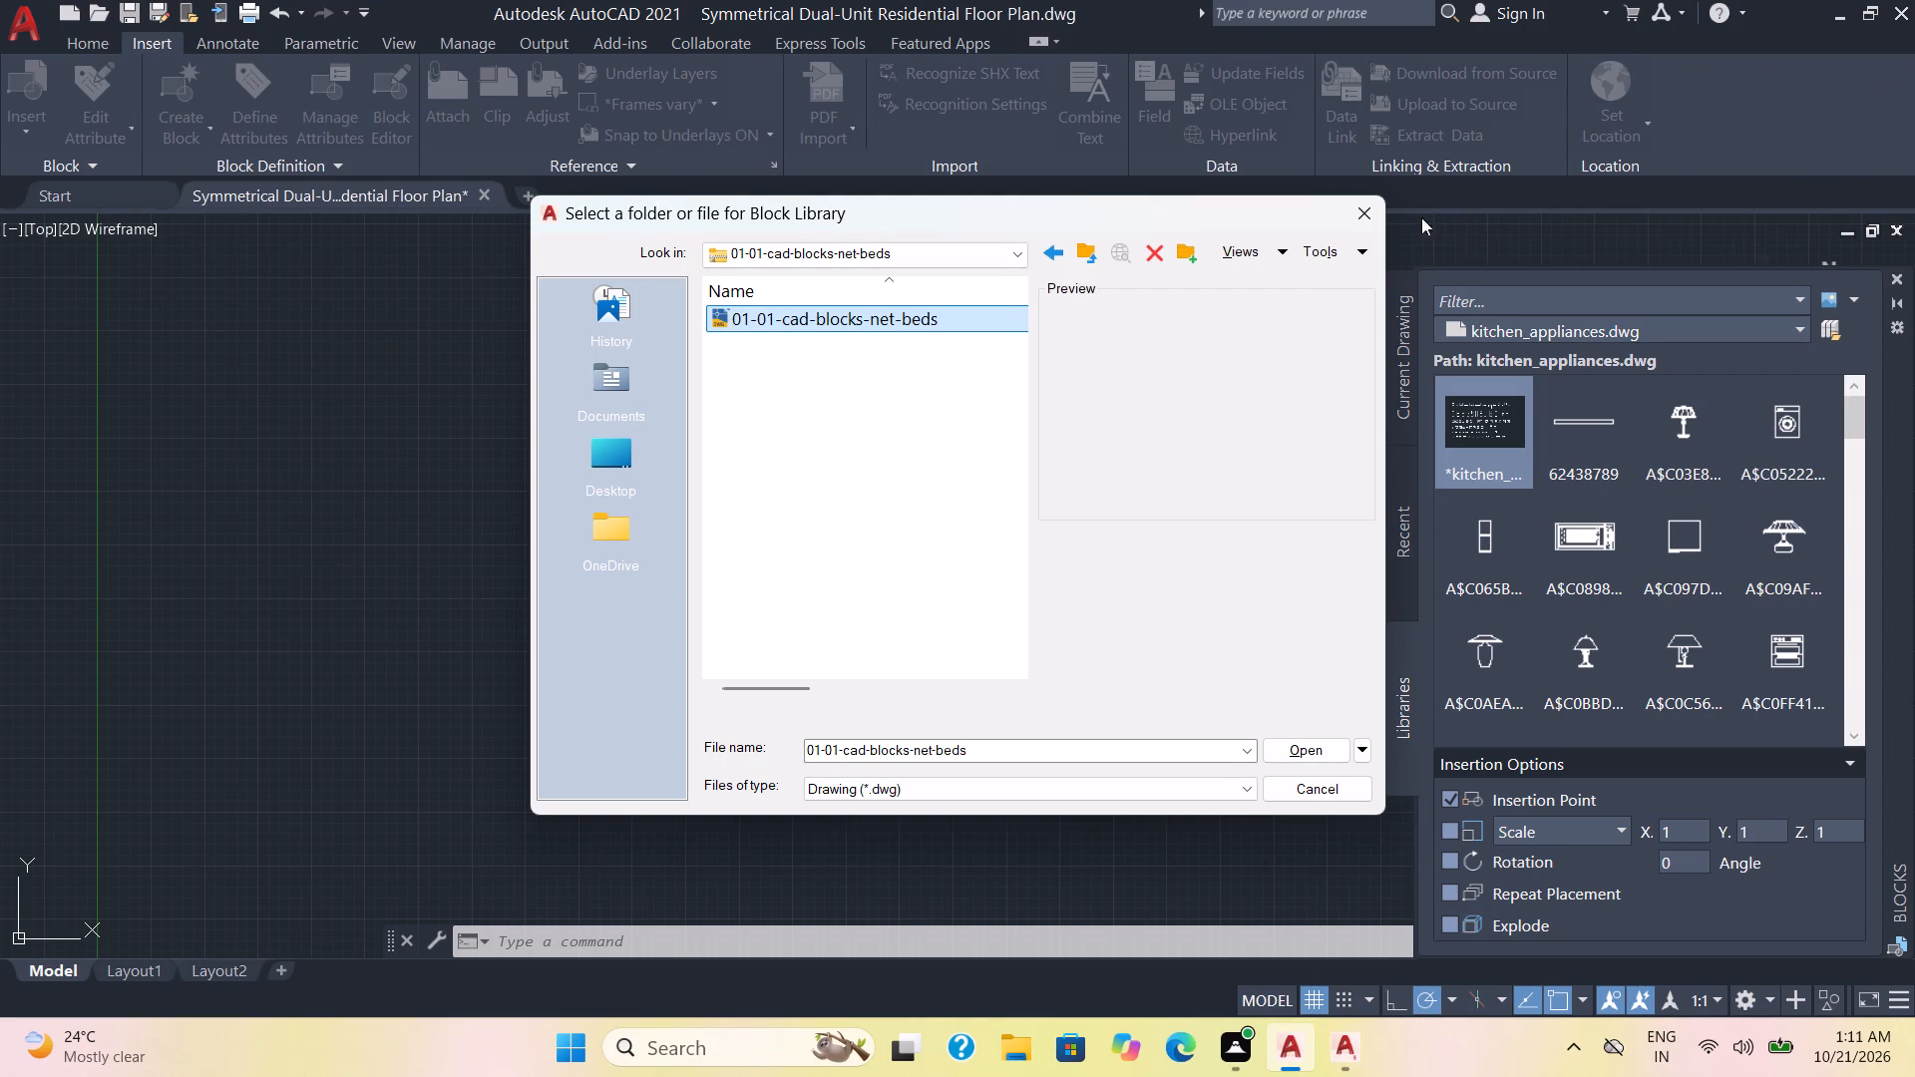
Paste the copied double bed with nightstands into the floor plan drawing, with its insertion point just below the lower-left balcony.
left_click(1363, 206)
left_click(1898, 280)
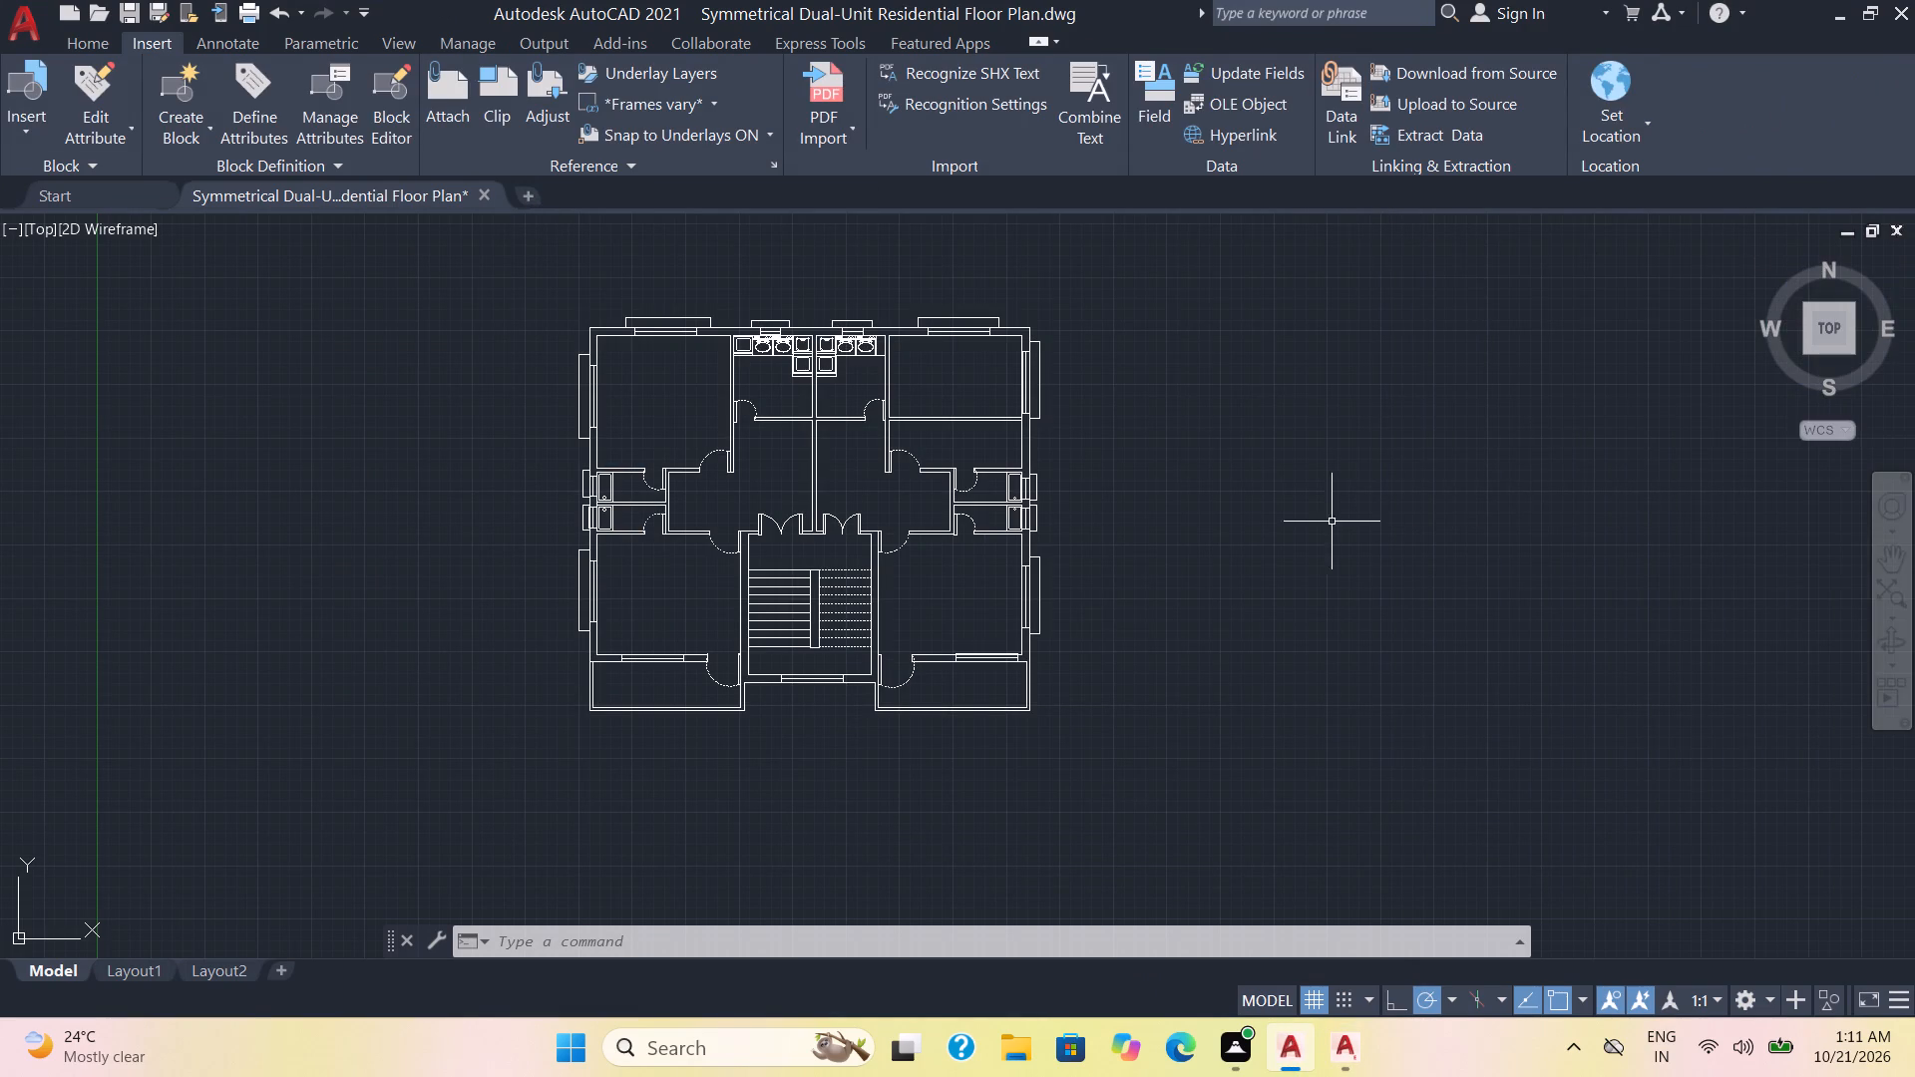
key("ctrl+v")
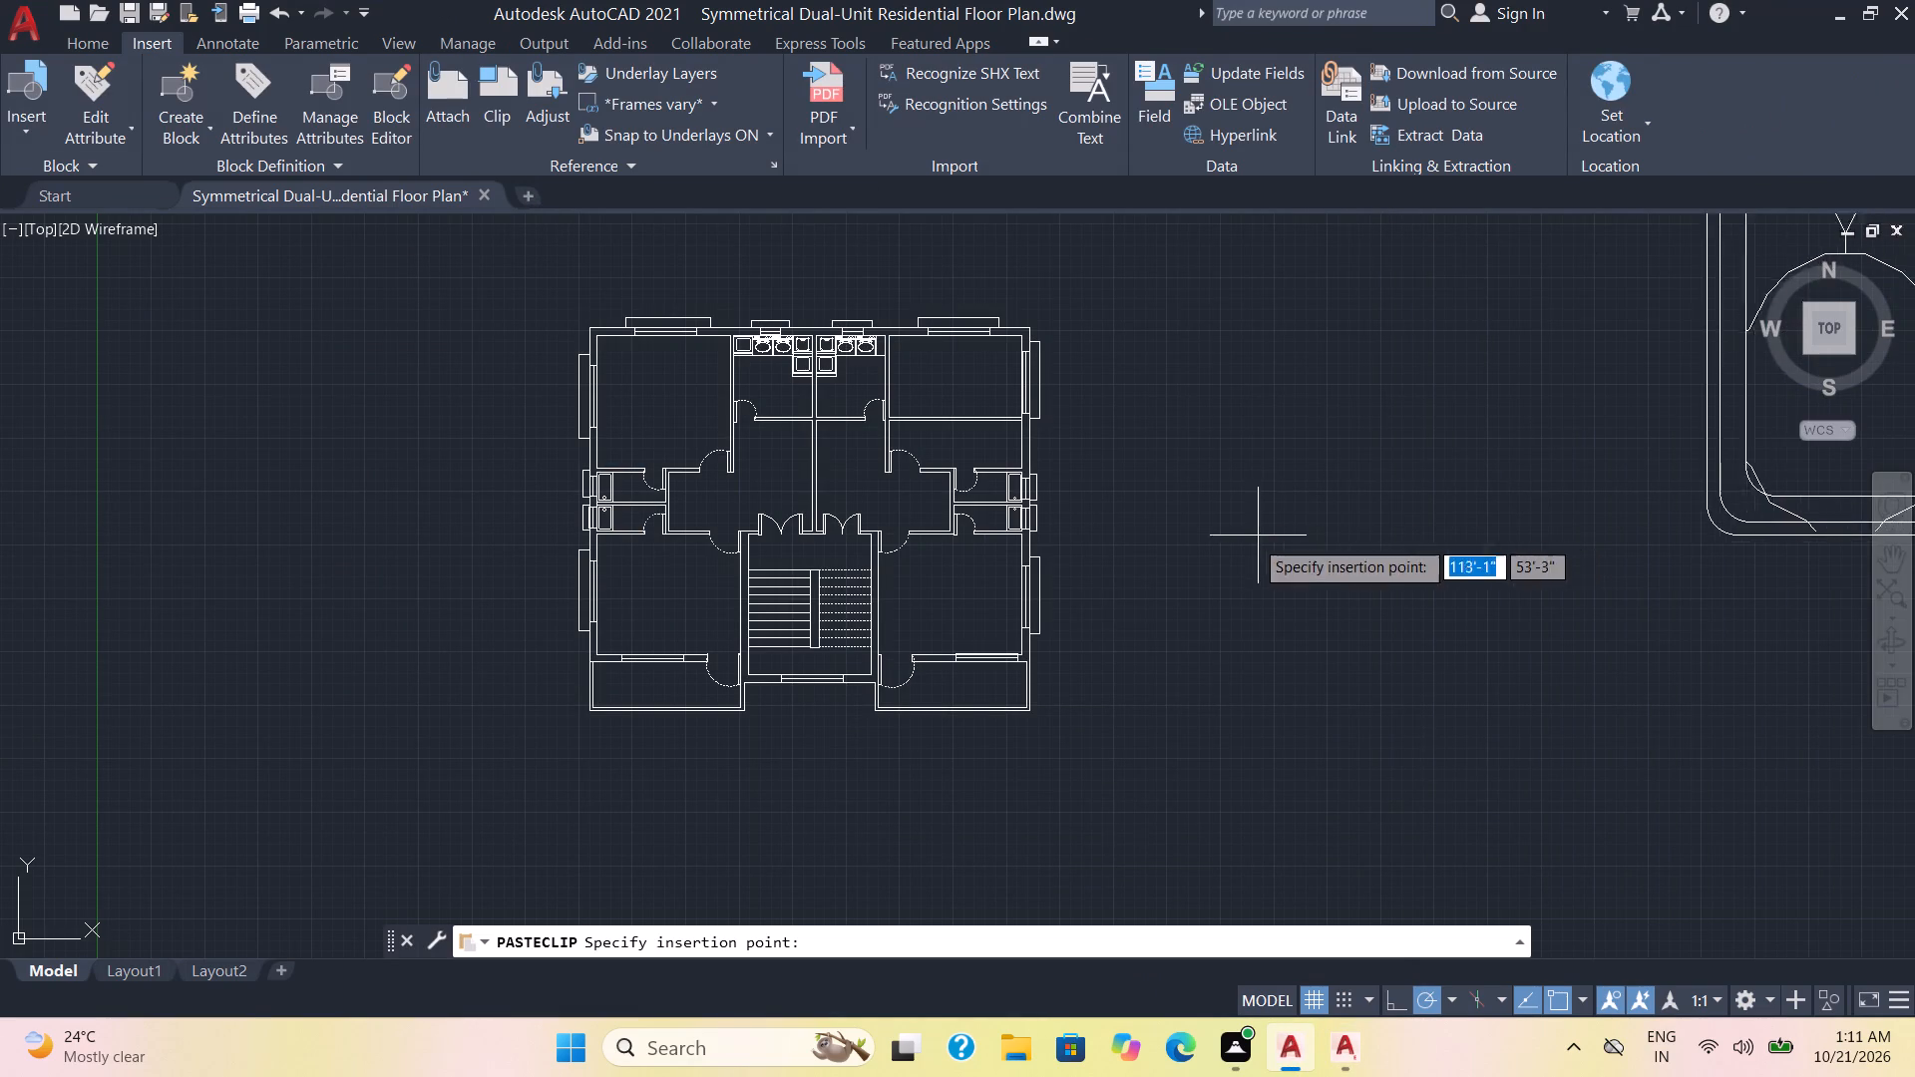
left_click(668, 722)
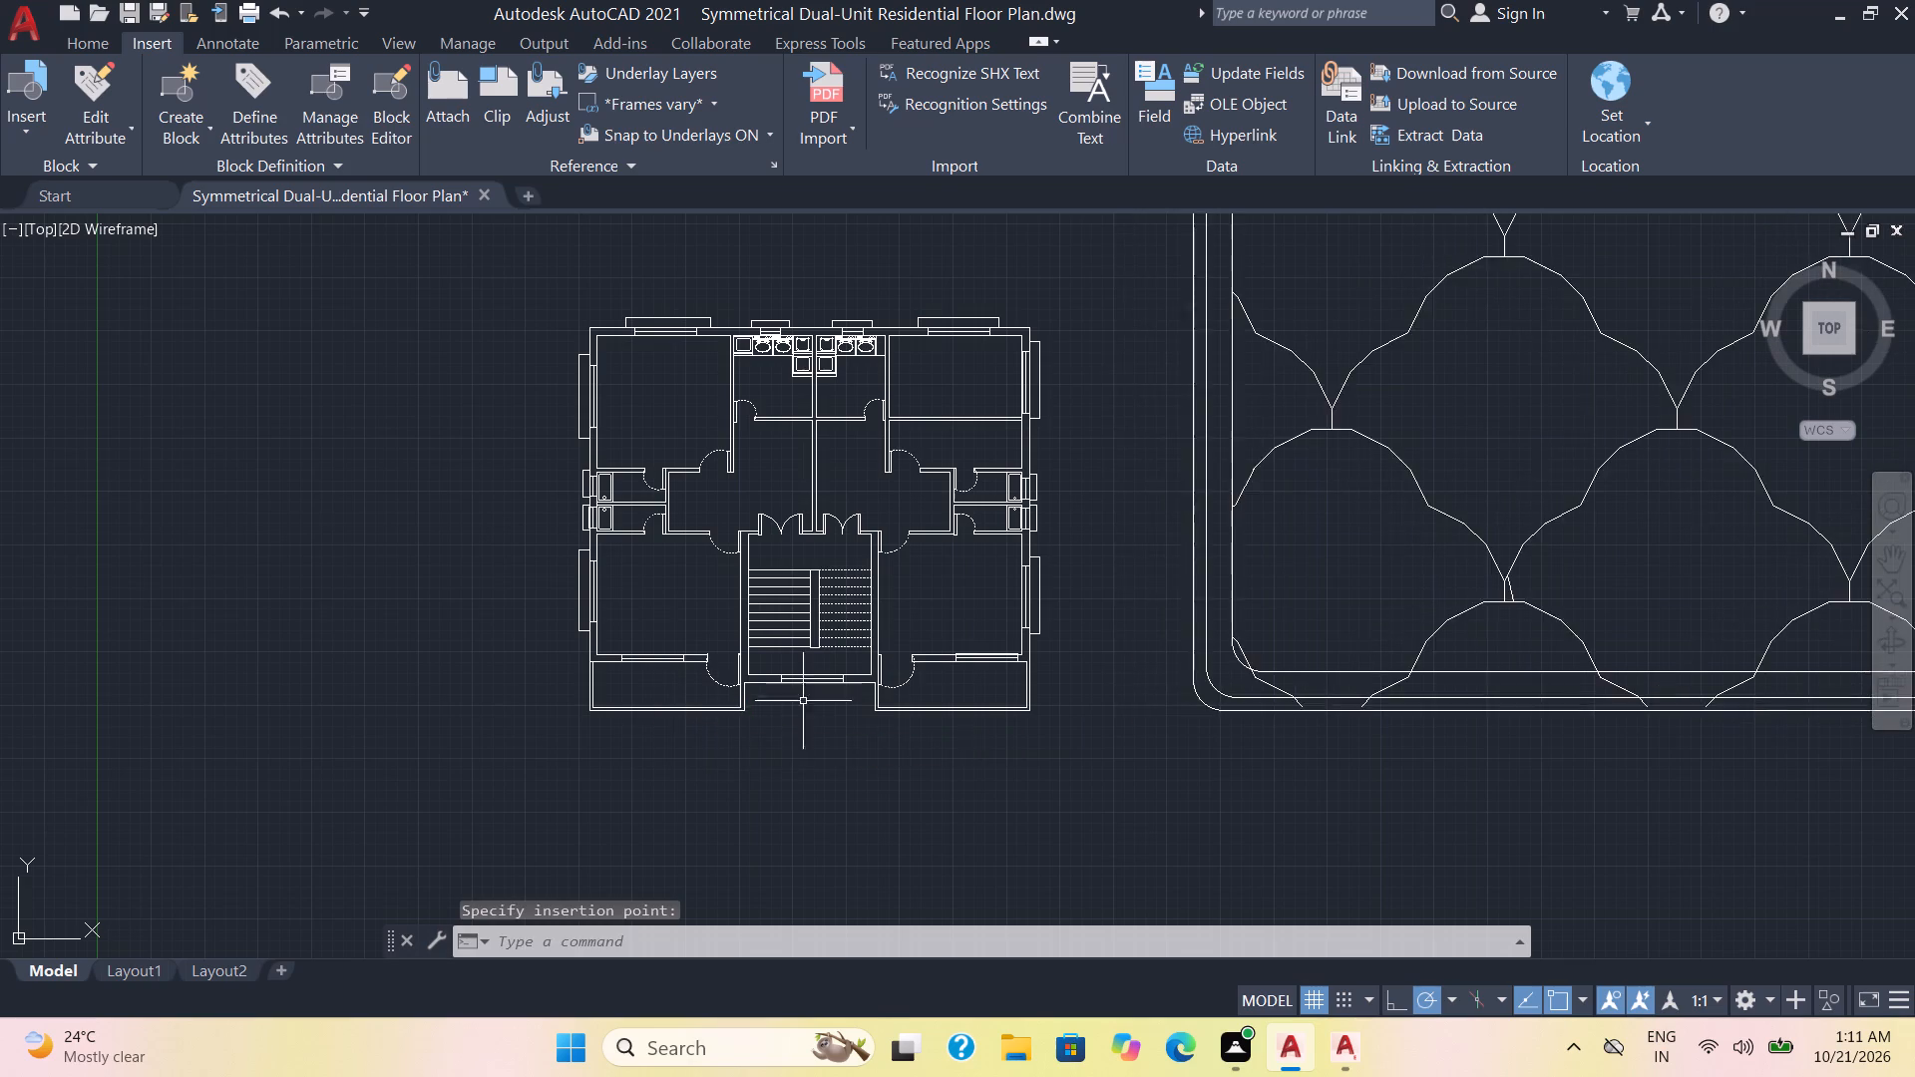
Scale the pasted bed down freehand from its lower-left corner to a size that suits the floor plan's rooms.
scroll(1219, 697, "down", 3)
left_click(1649, 766)
left_click(1332, 545)
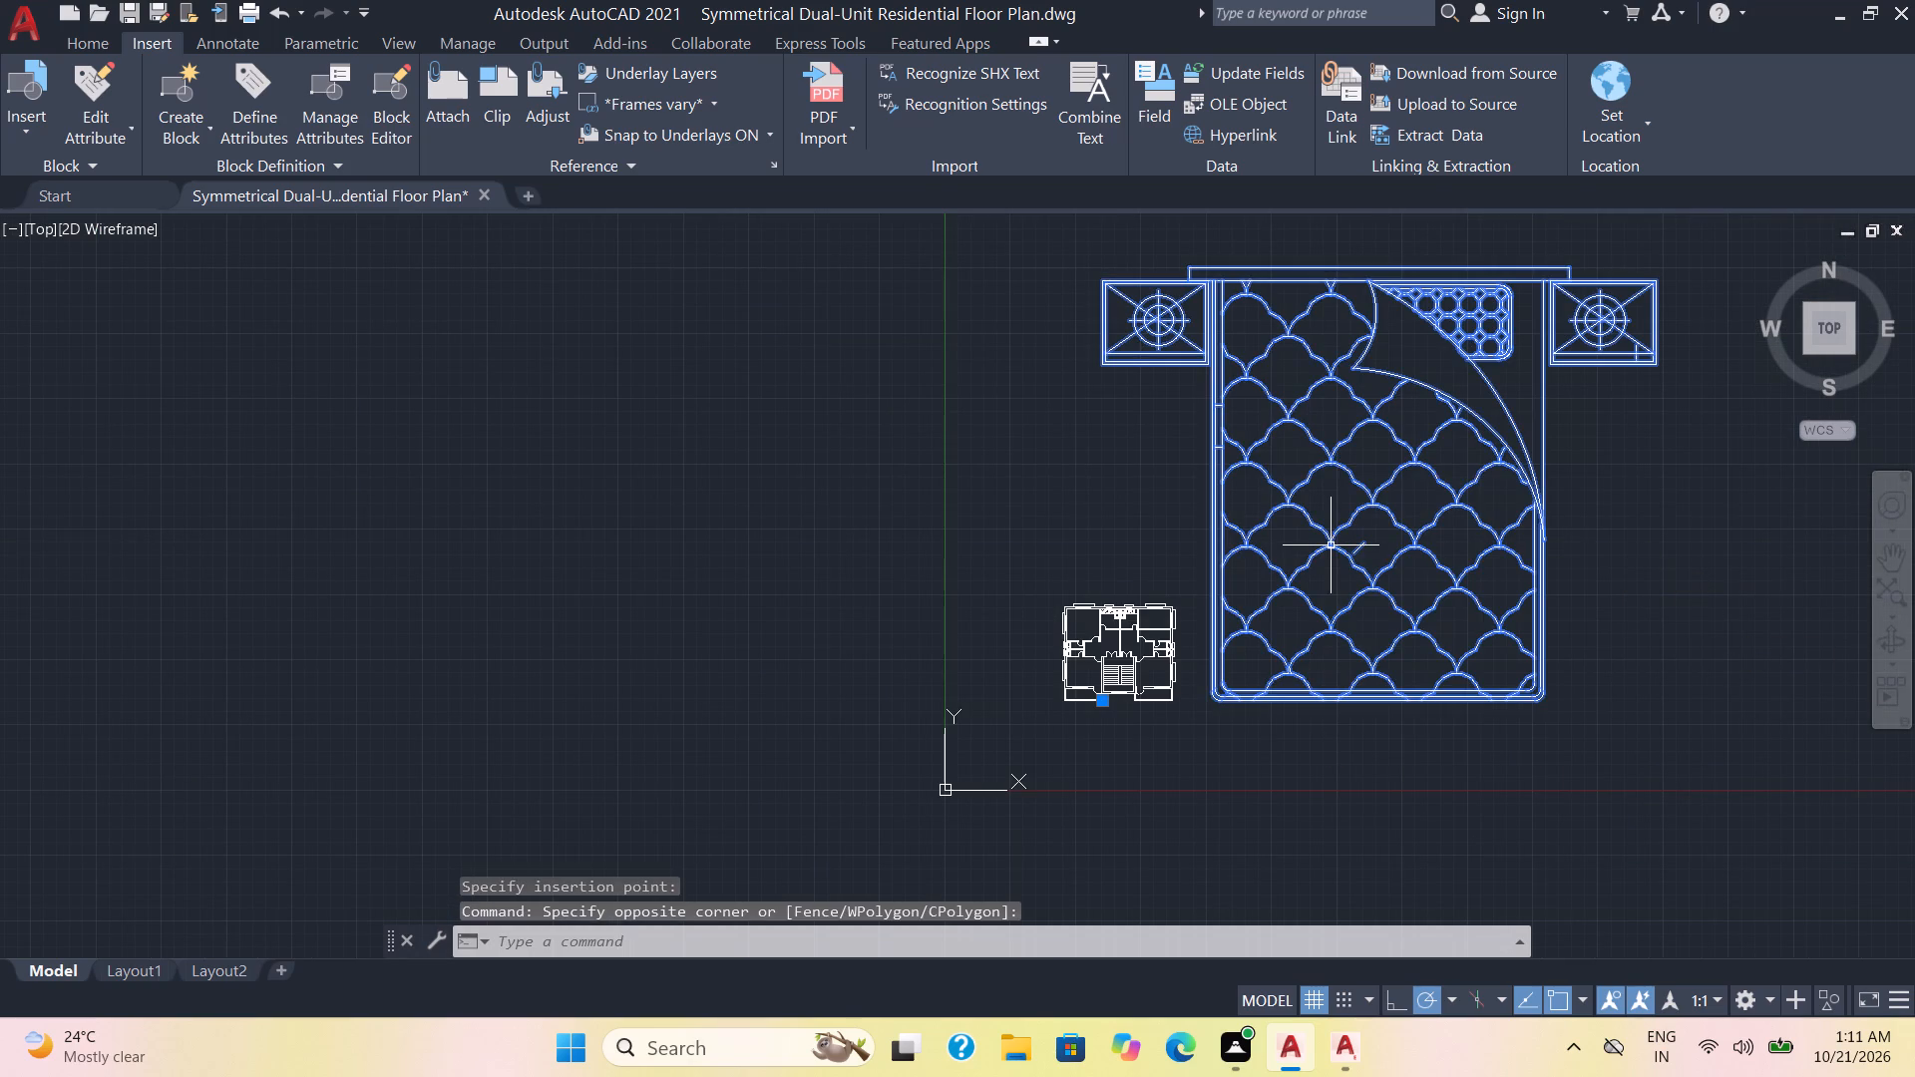
type("sc")
key("Return")
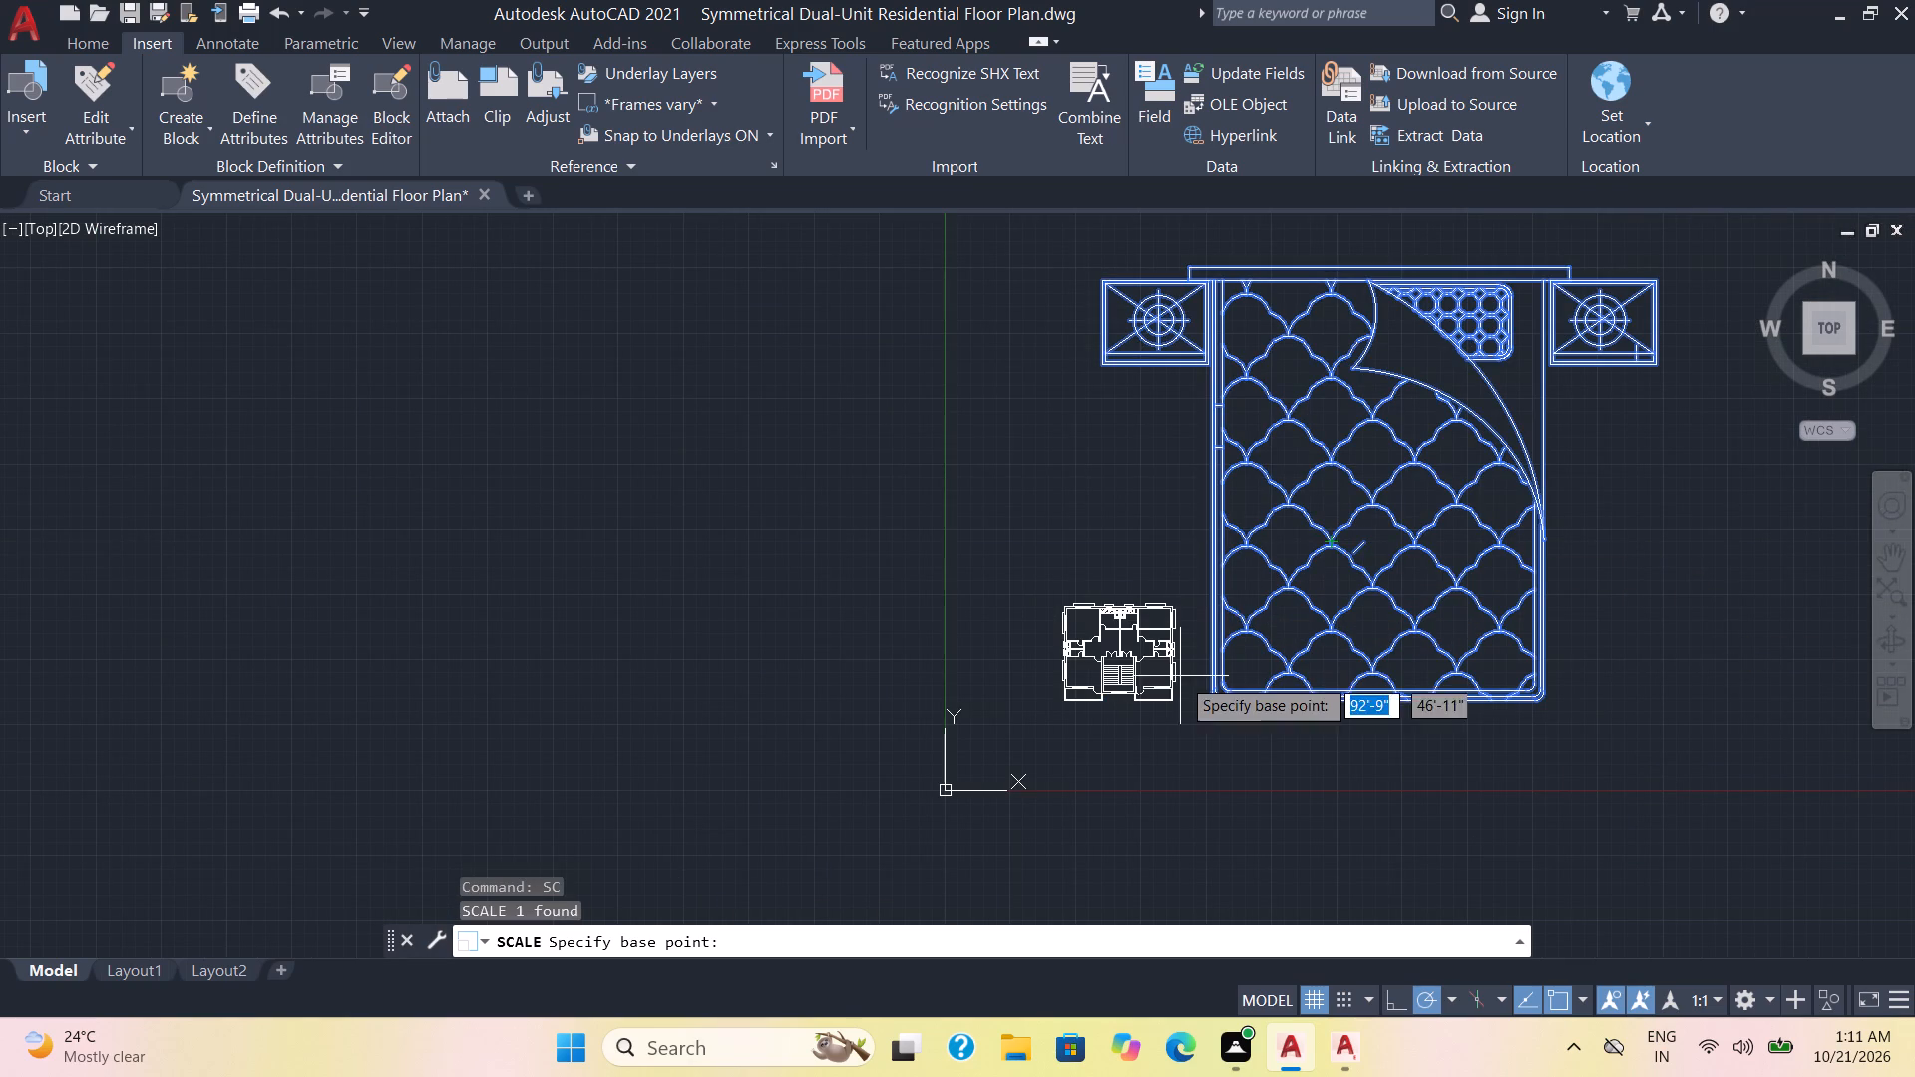
left_click(1234, 679)
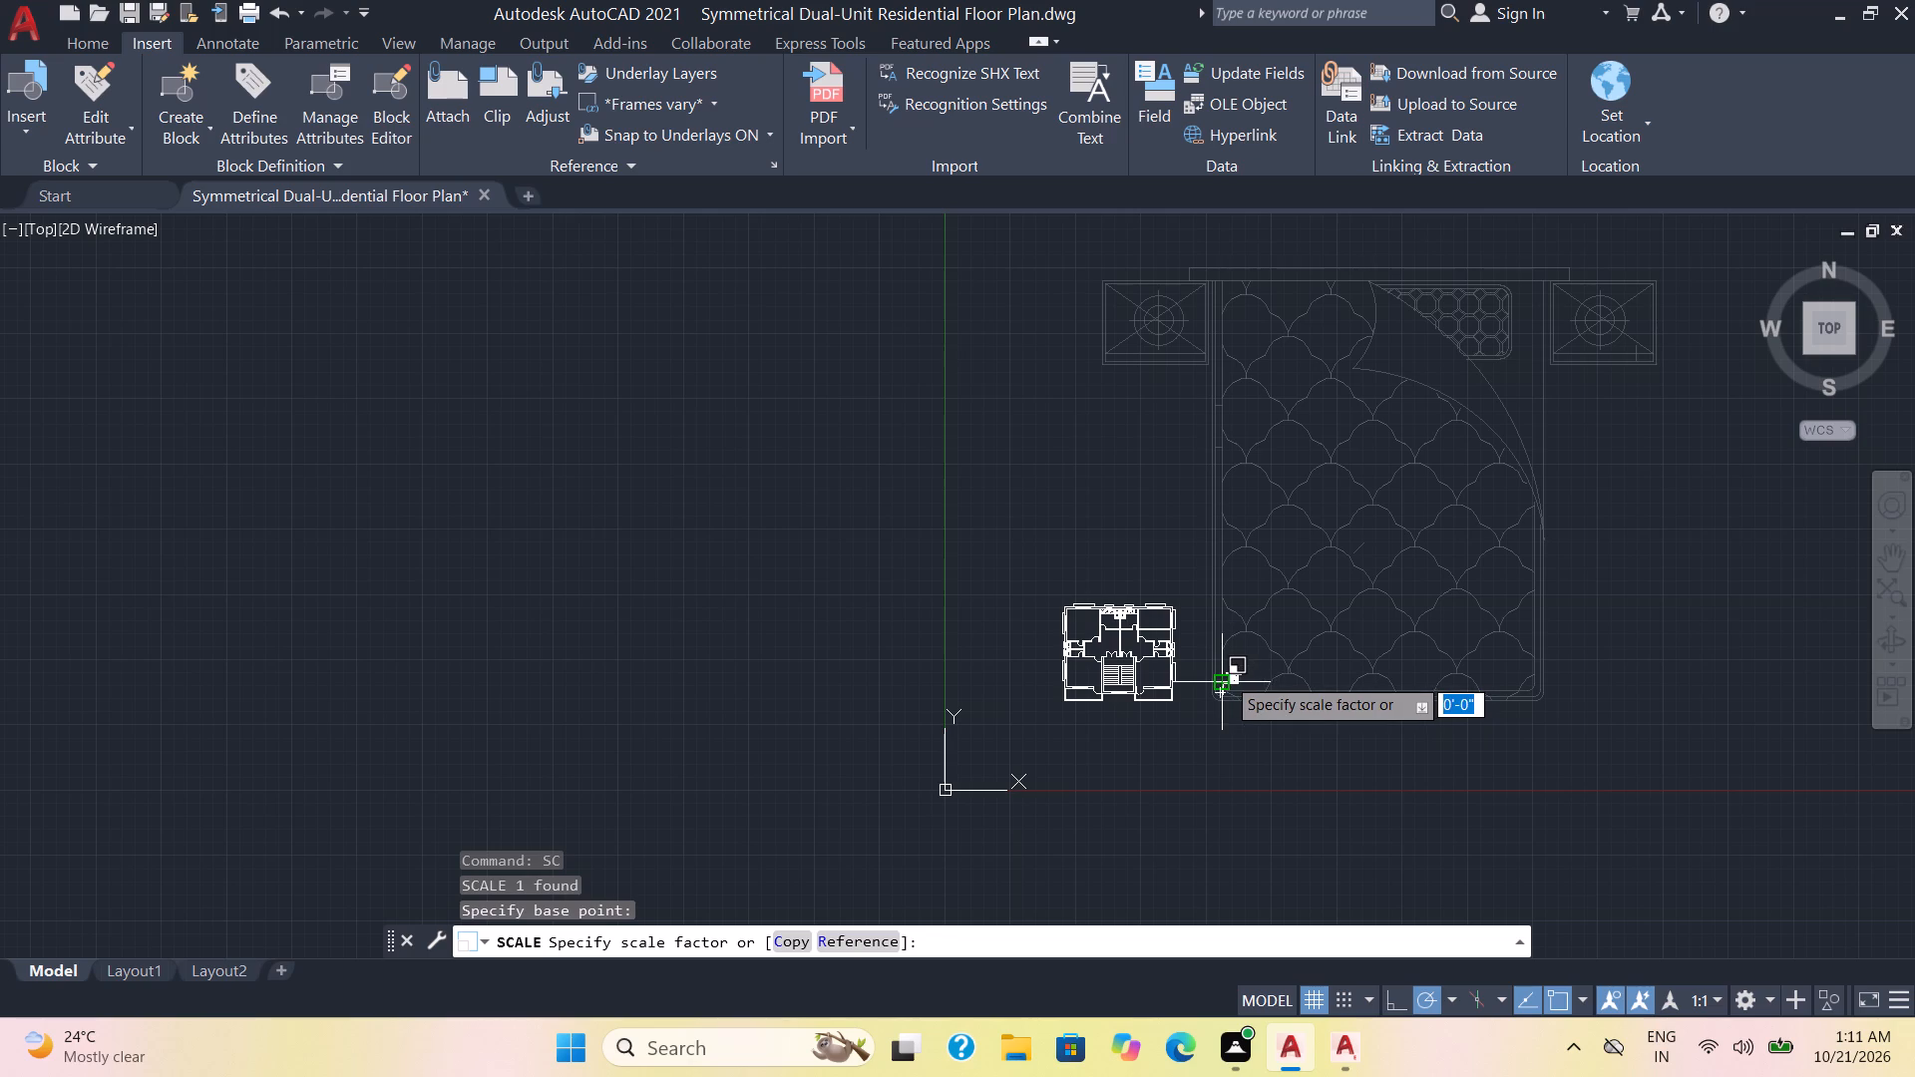
left_click(1226, 676)
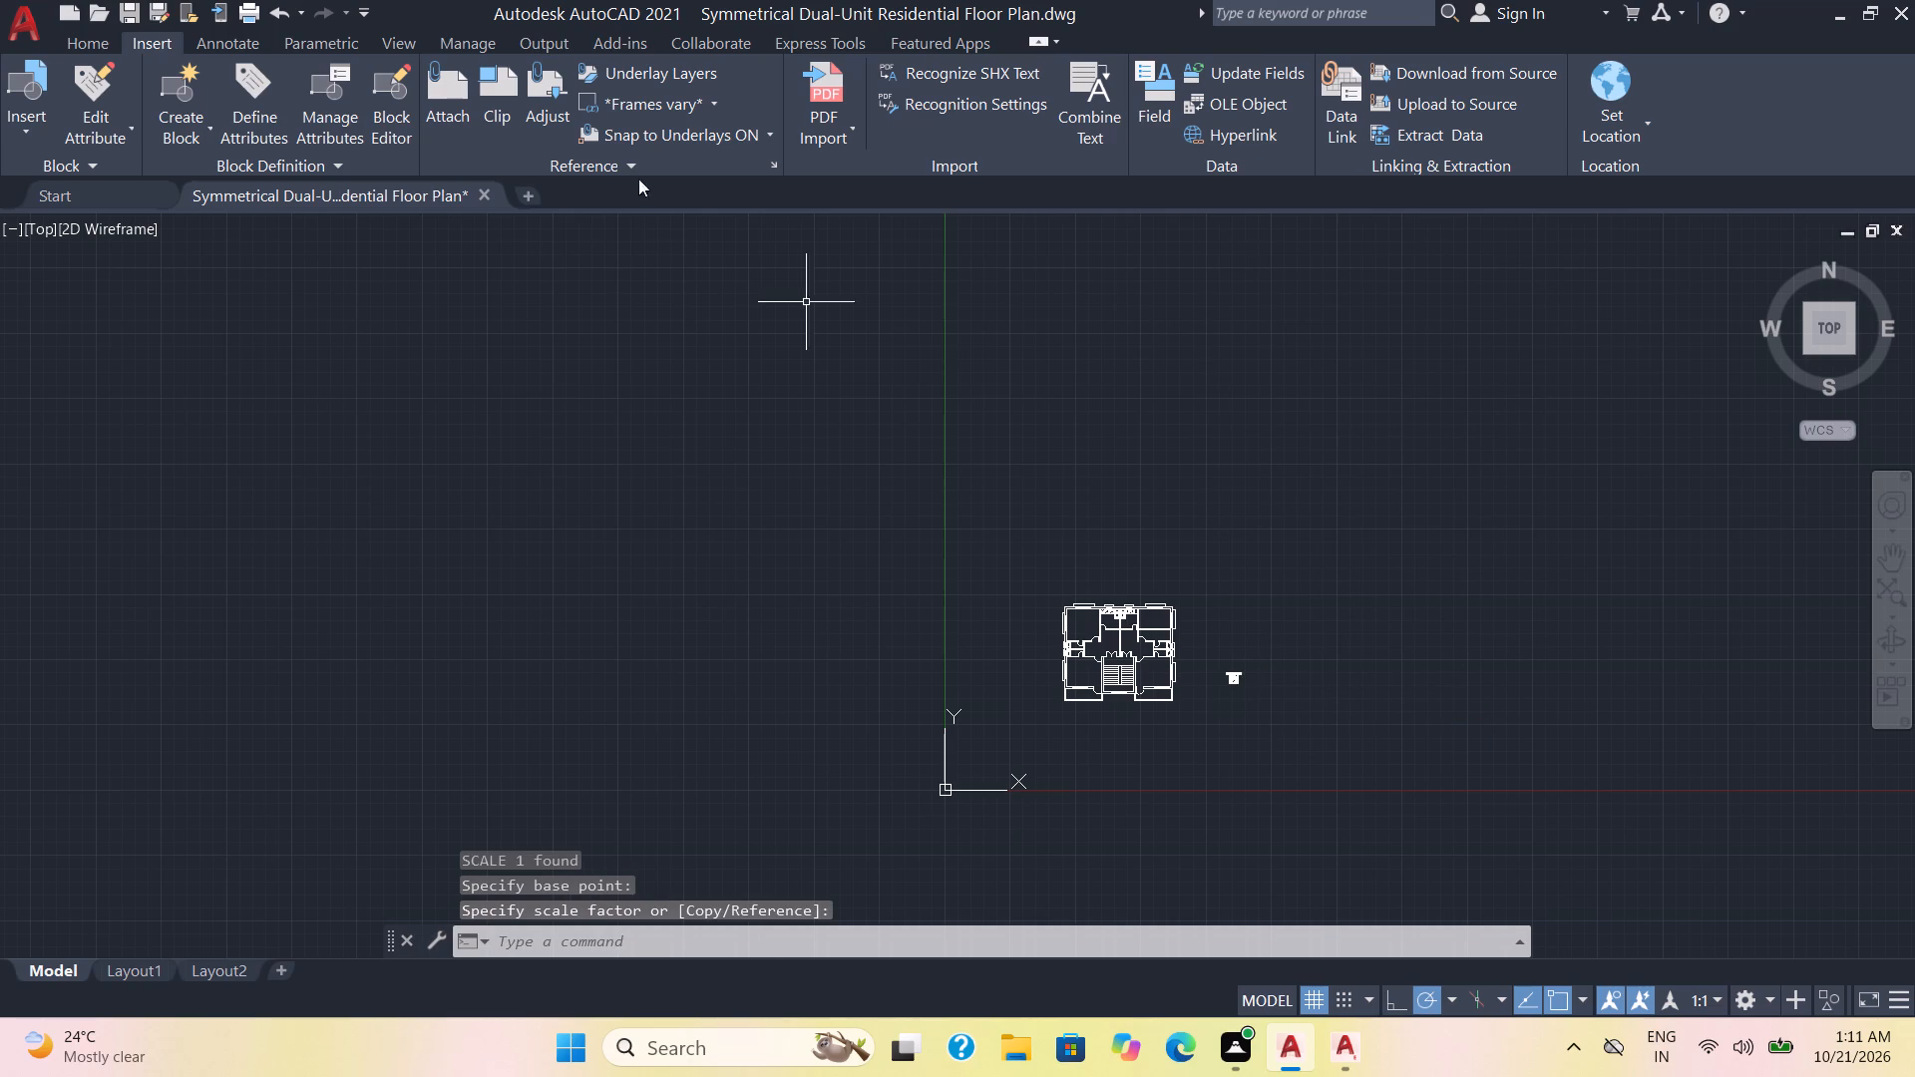
Browse the block libraries for the 01-04-cad-blocks-net-sofas archive in Downloads and open the drawing inside it as read-only.
left_click(30, 125)
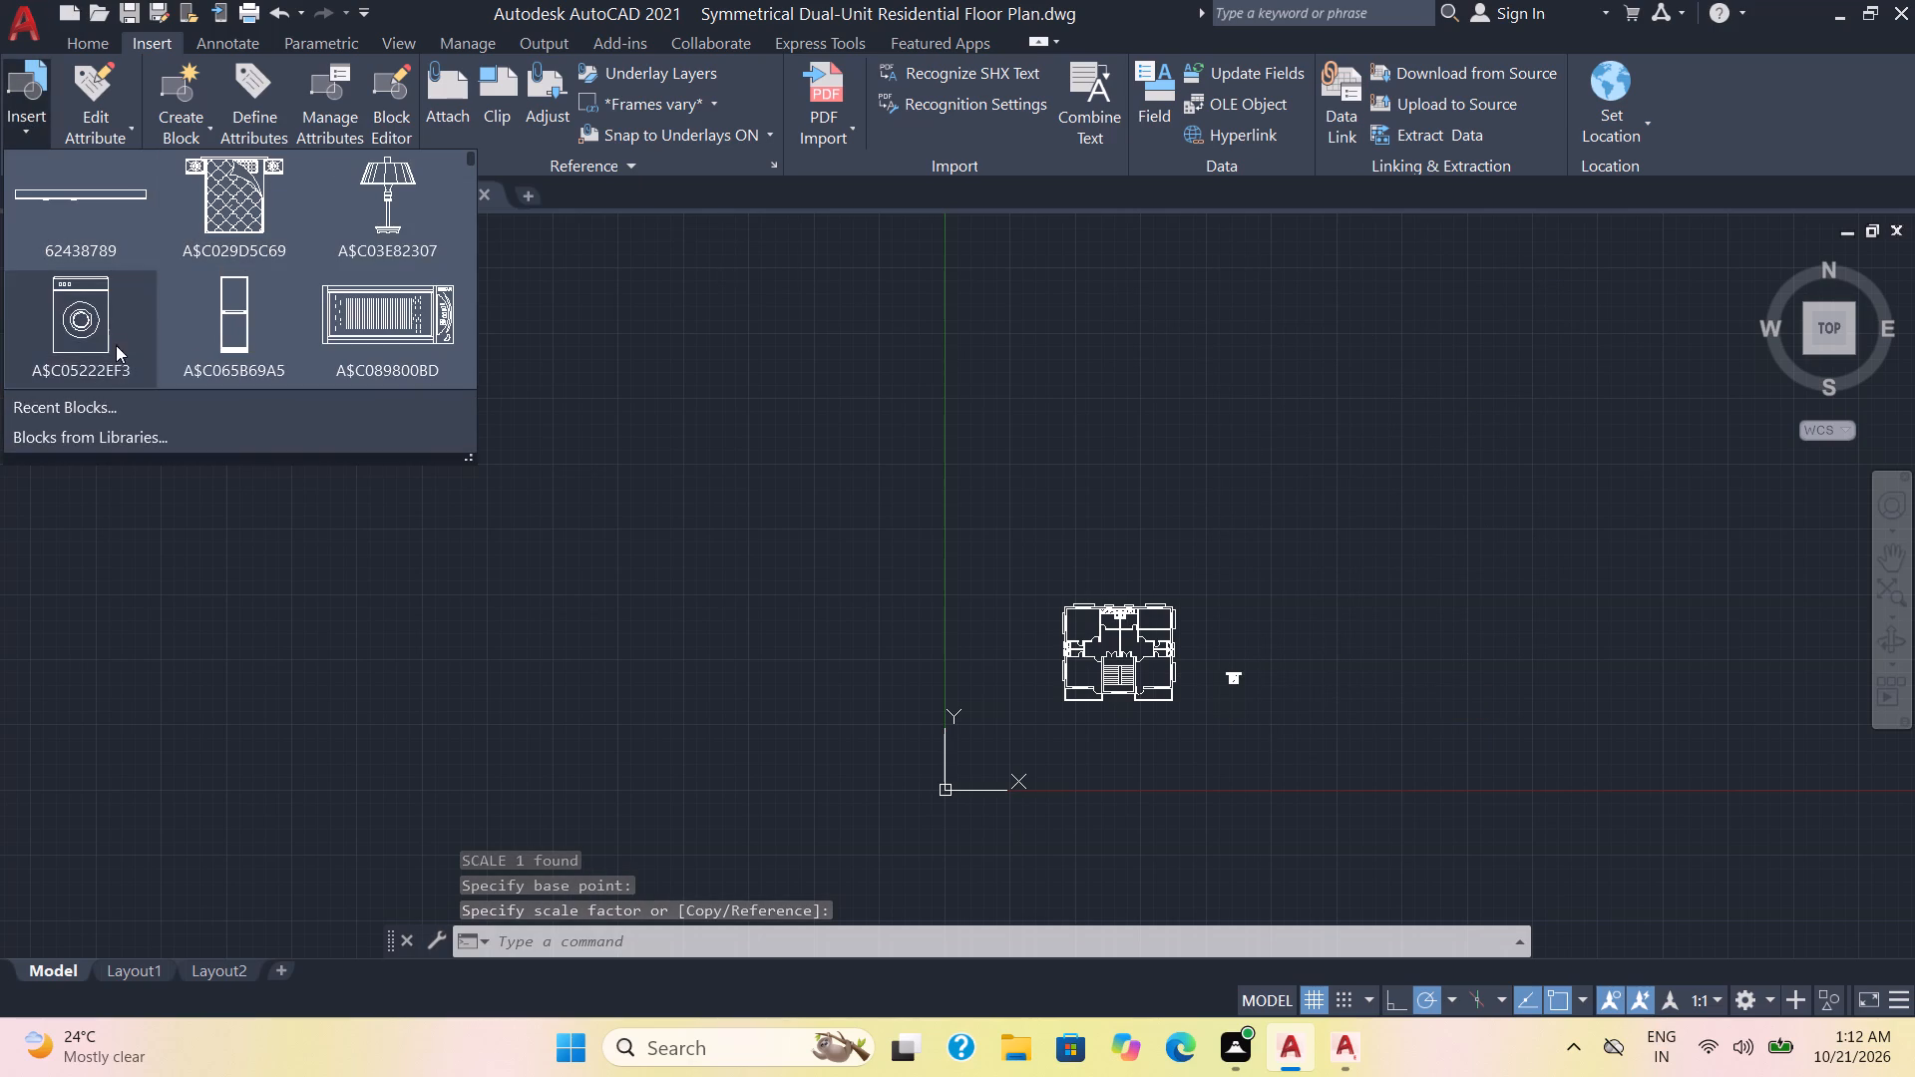
left_click(109, 435)
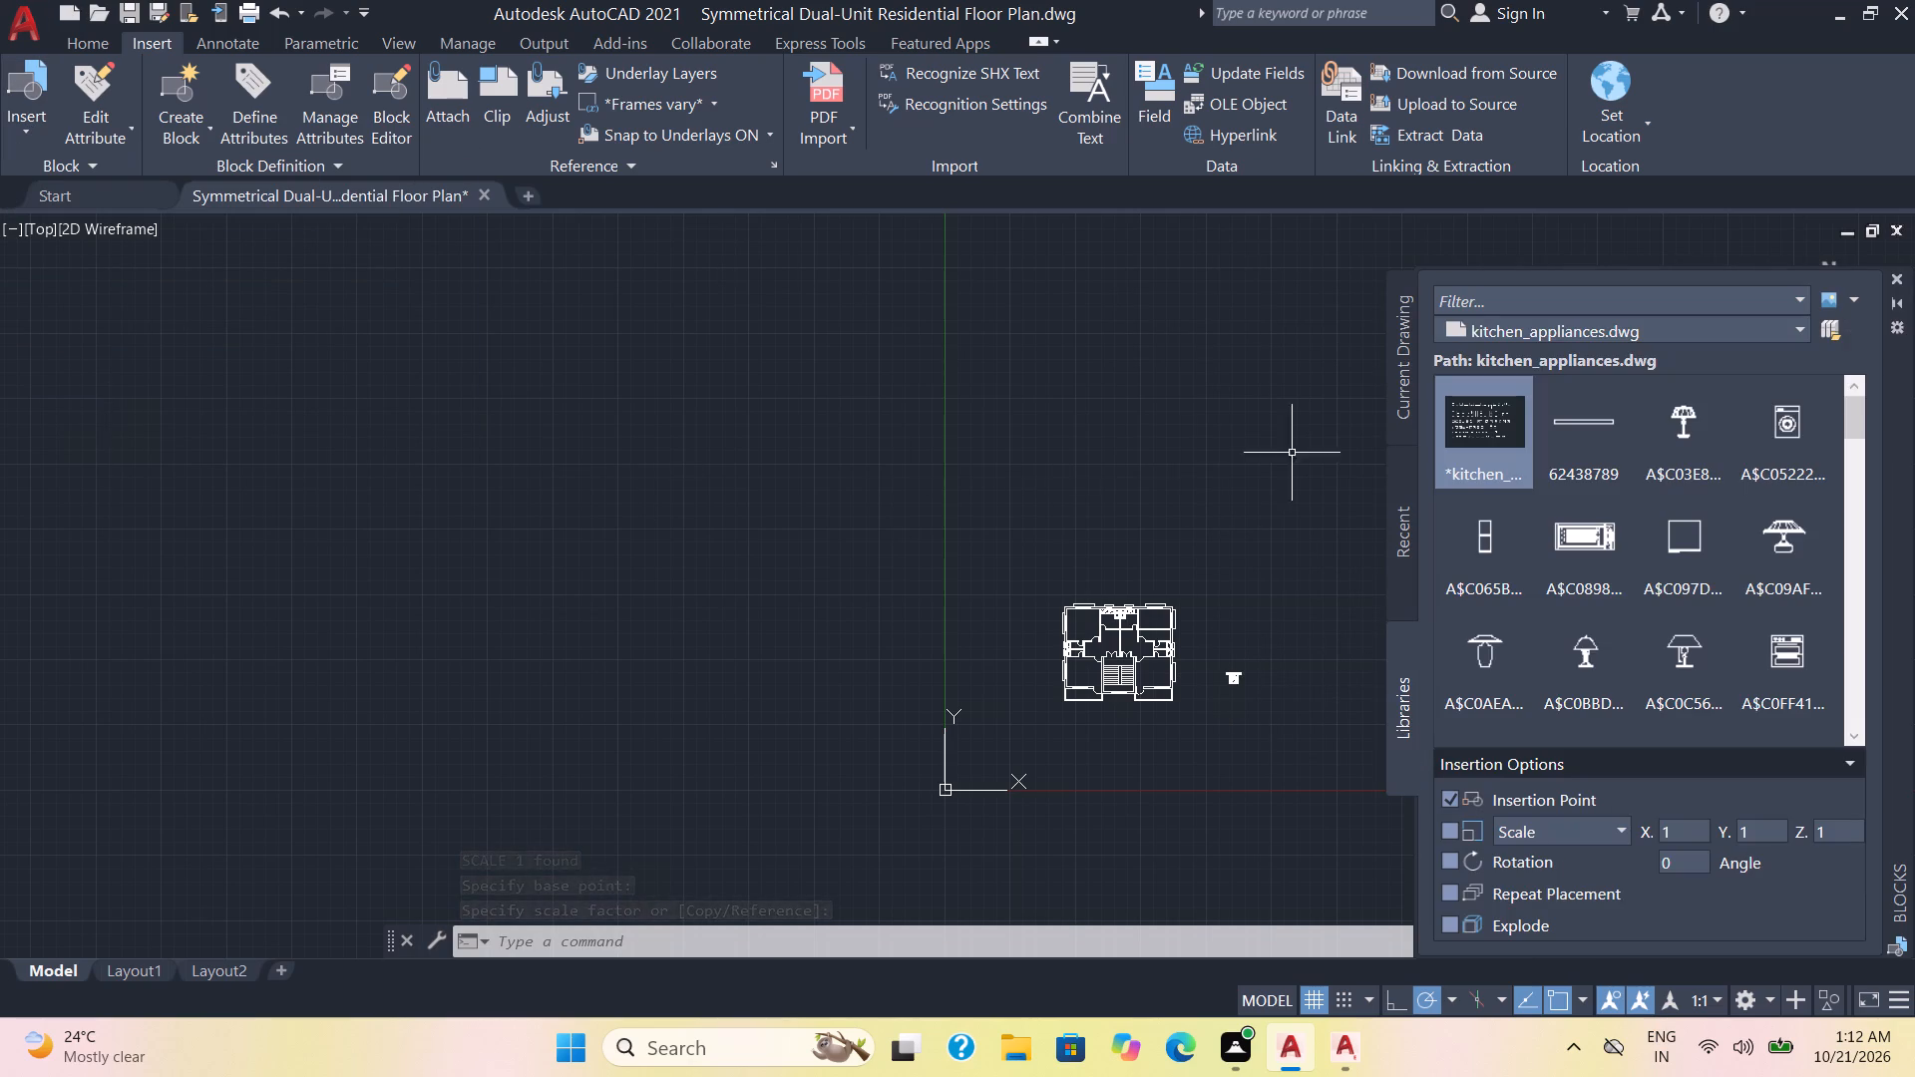
left_click(1795, 329)
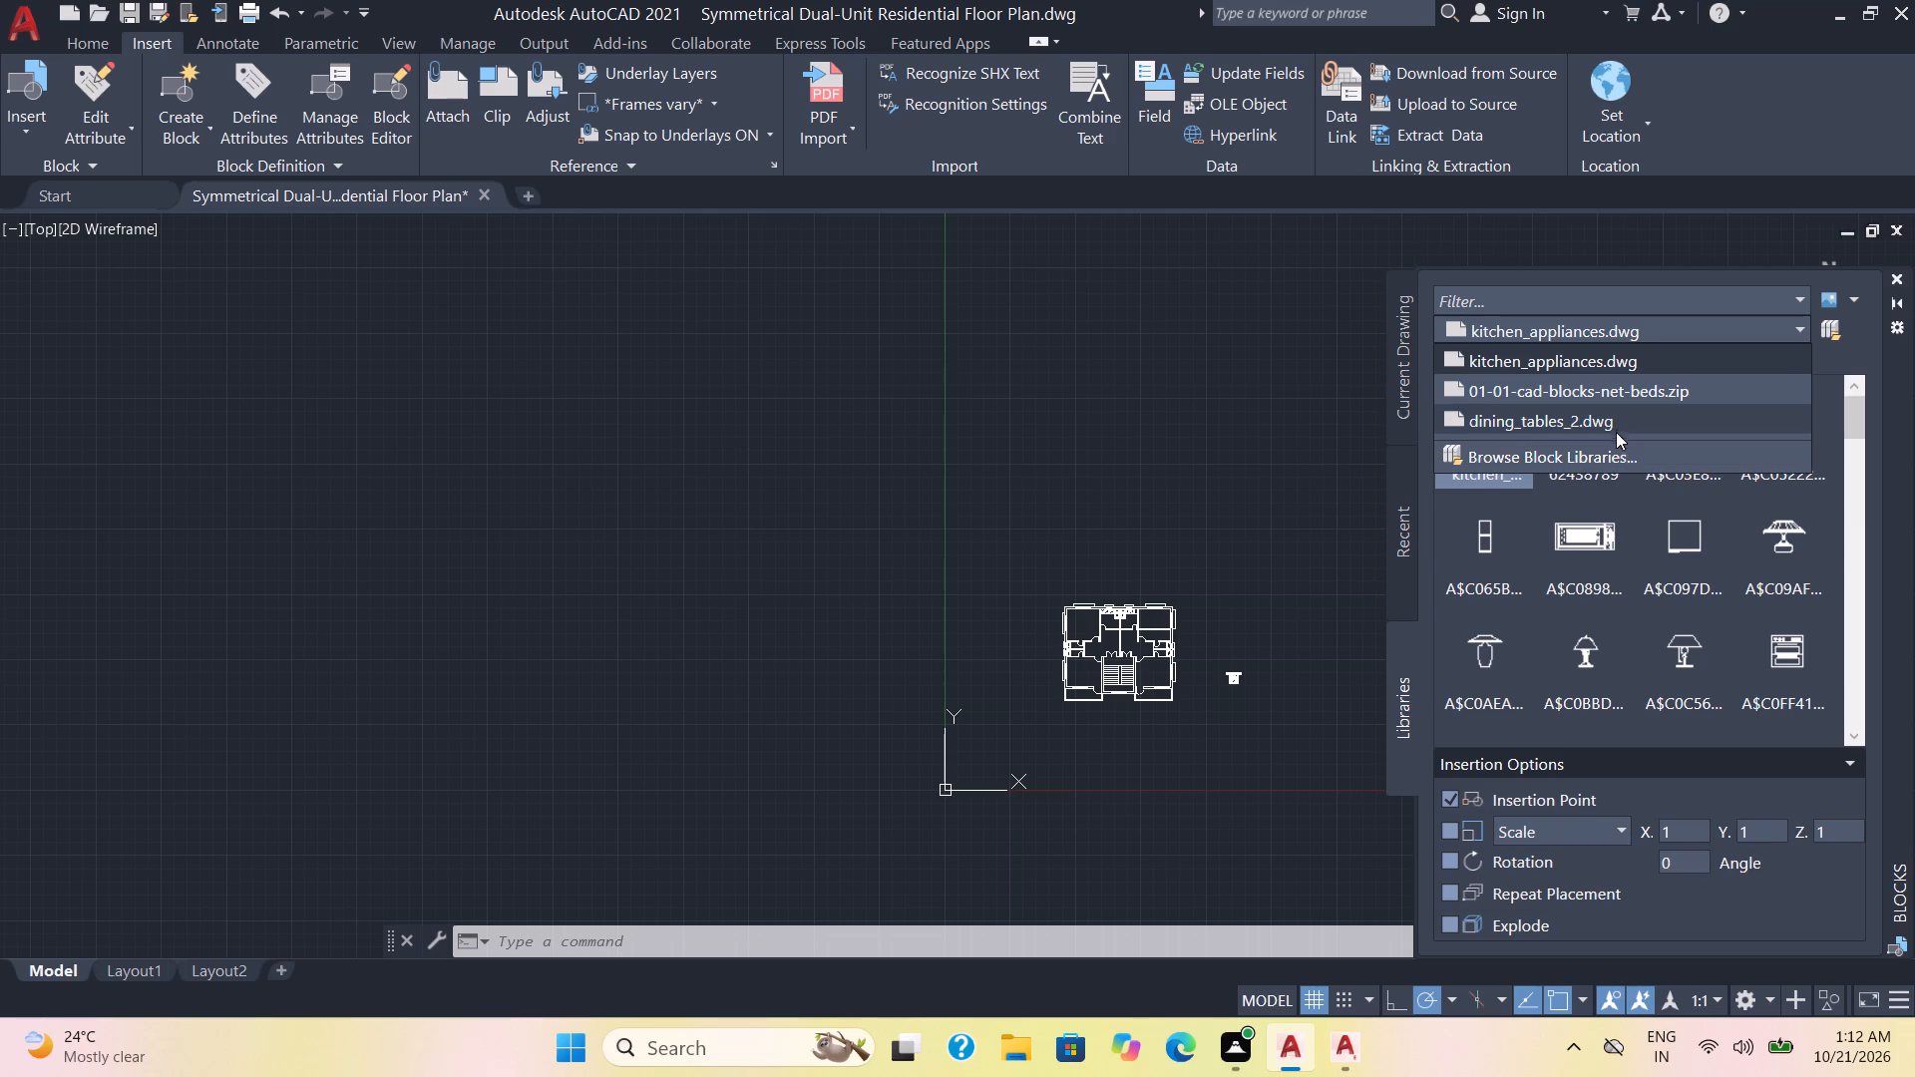
left_click(1573, 449)
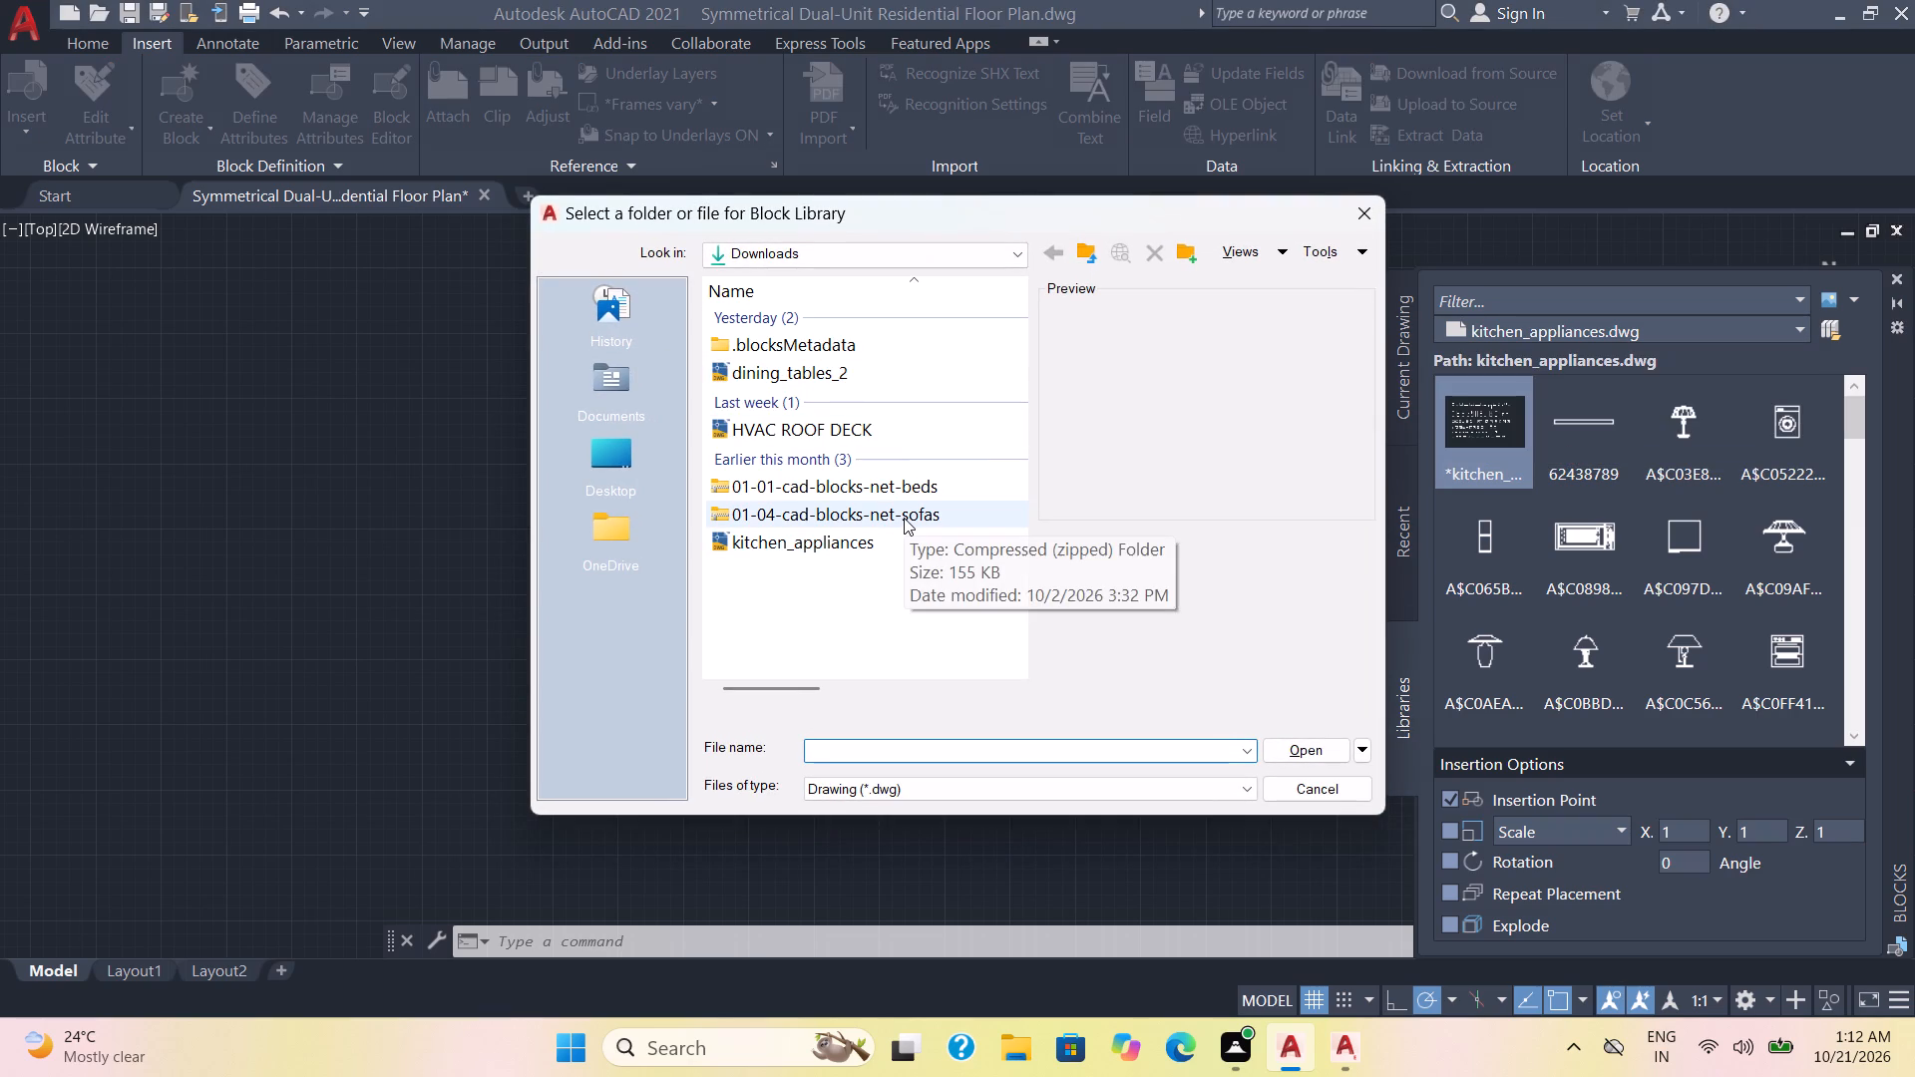
left_click(904, 517)
left_click(904, 517)
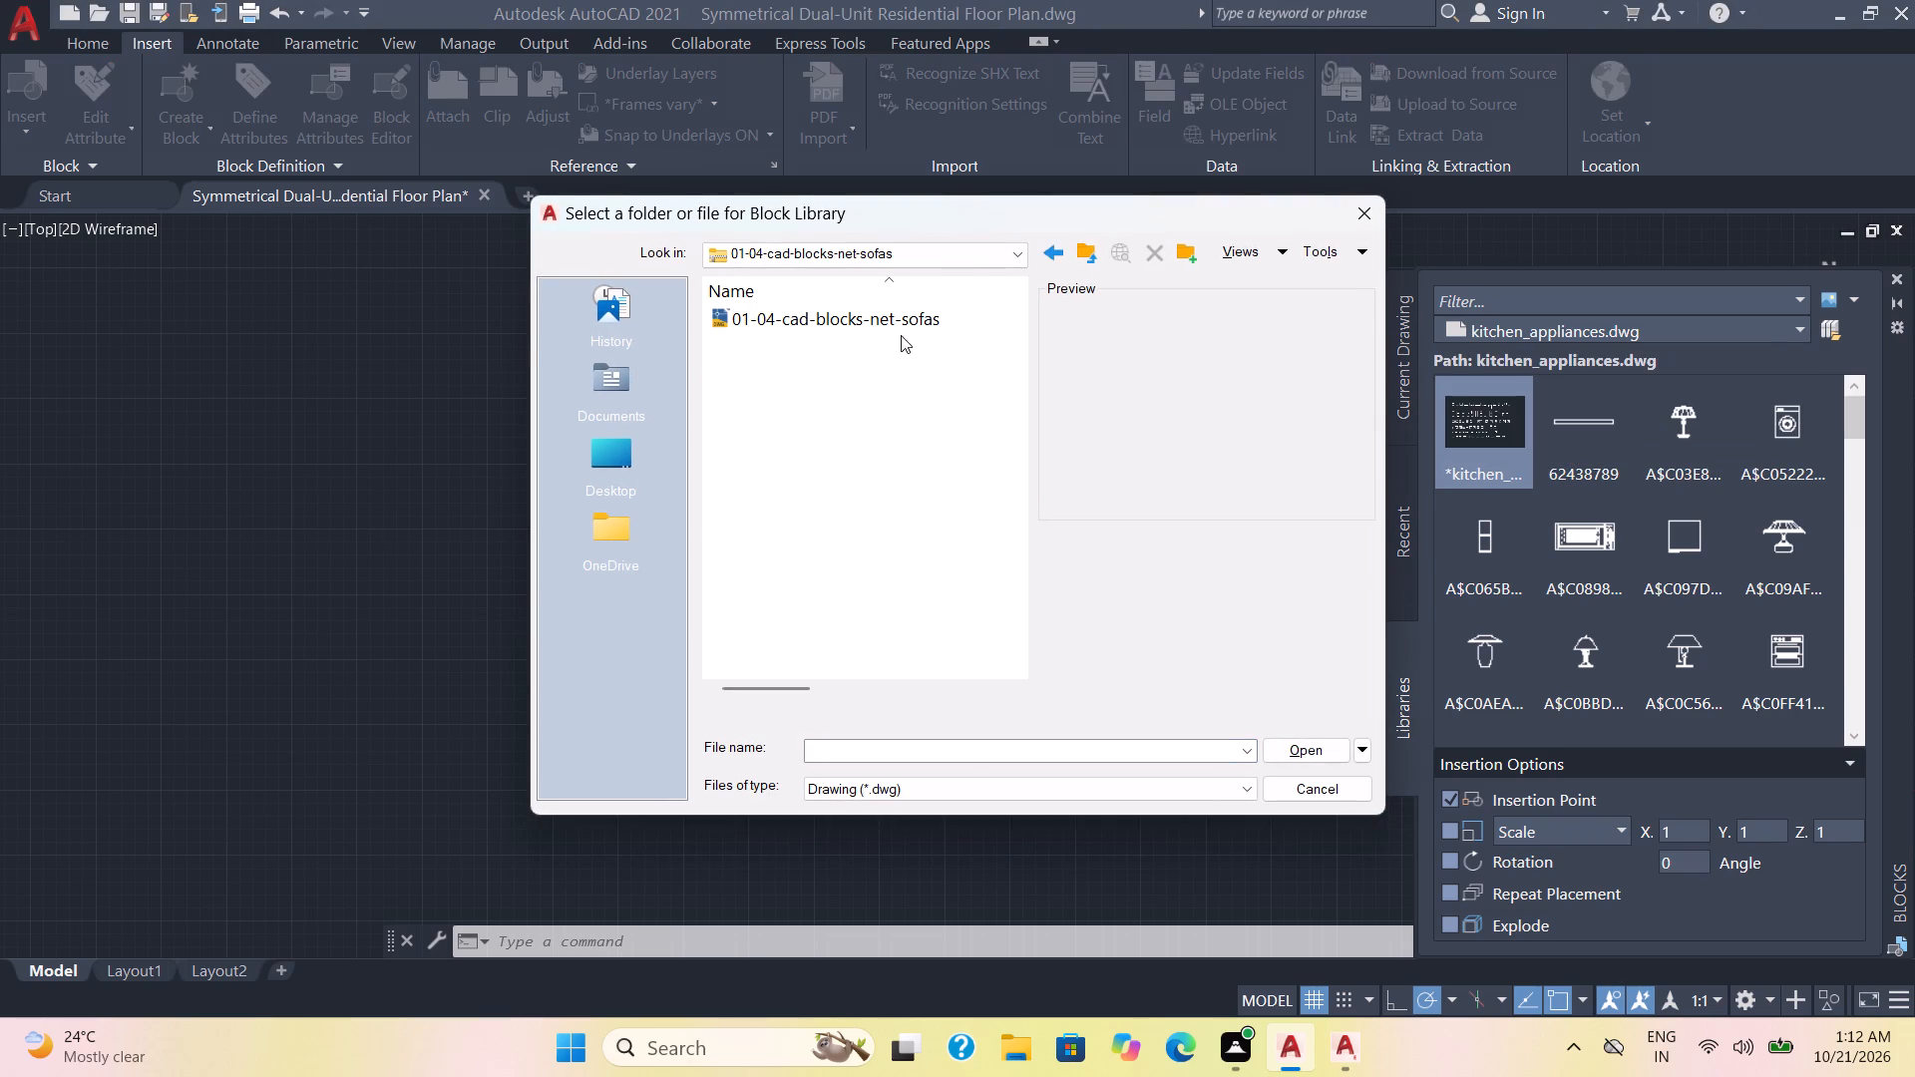
double_click(917, 317)
left_click(1053, 605)
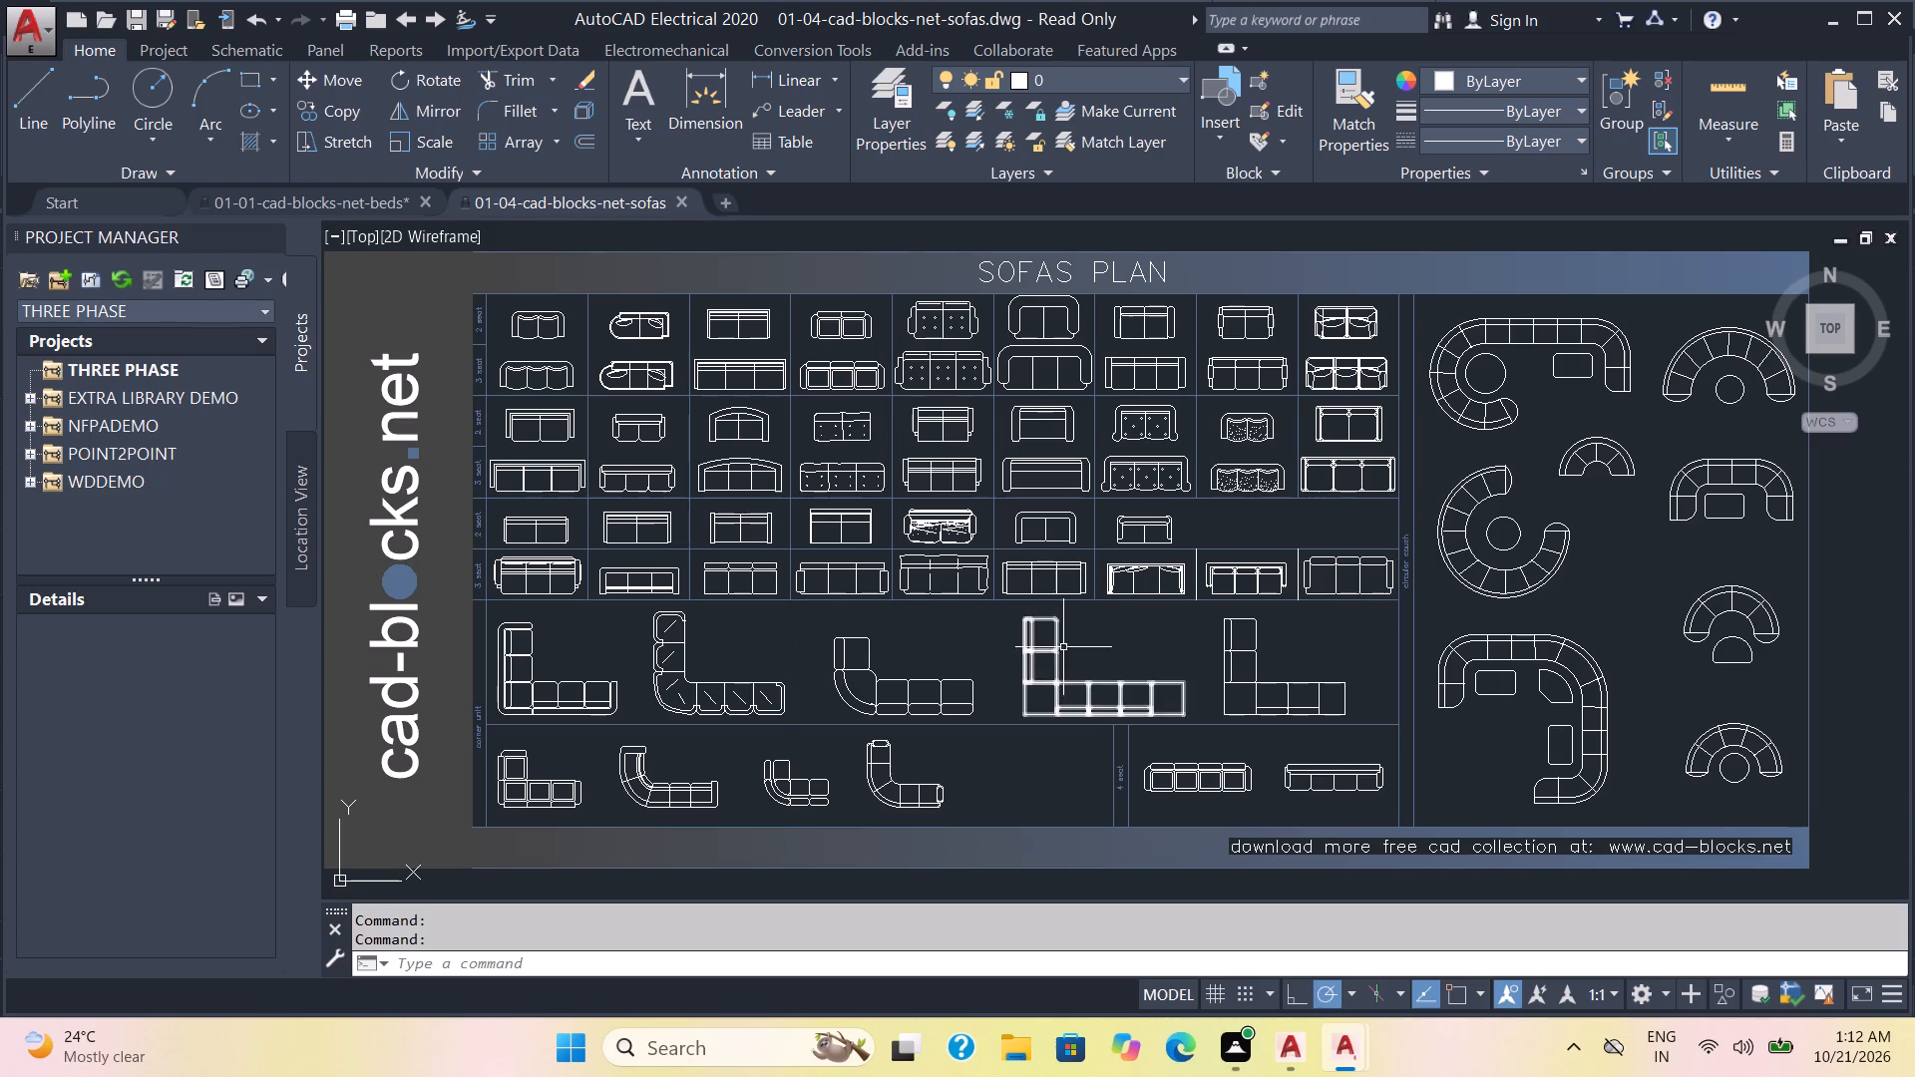
Copy the three-seat sofa in the second-last cell of the Sofas Plan's lowest three-seat row and switch back to AutoCAD 2021.
scroll(1302, 617, "up", 1)
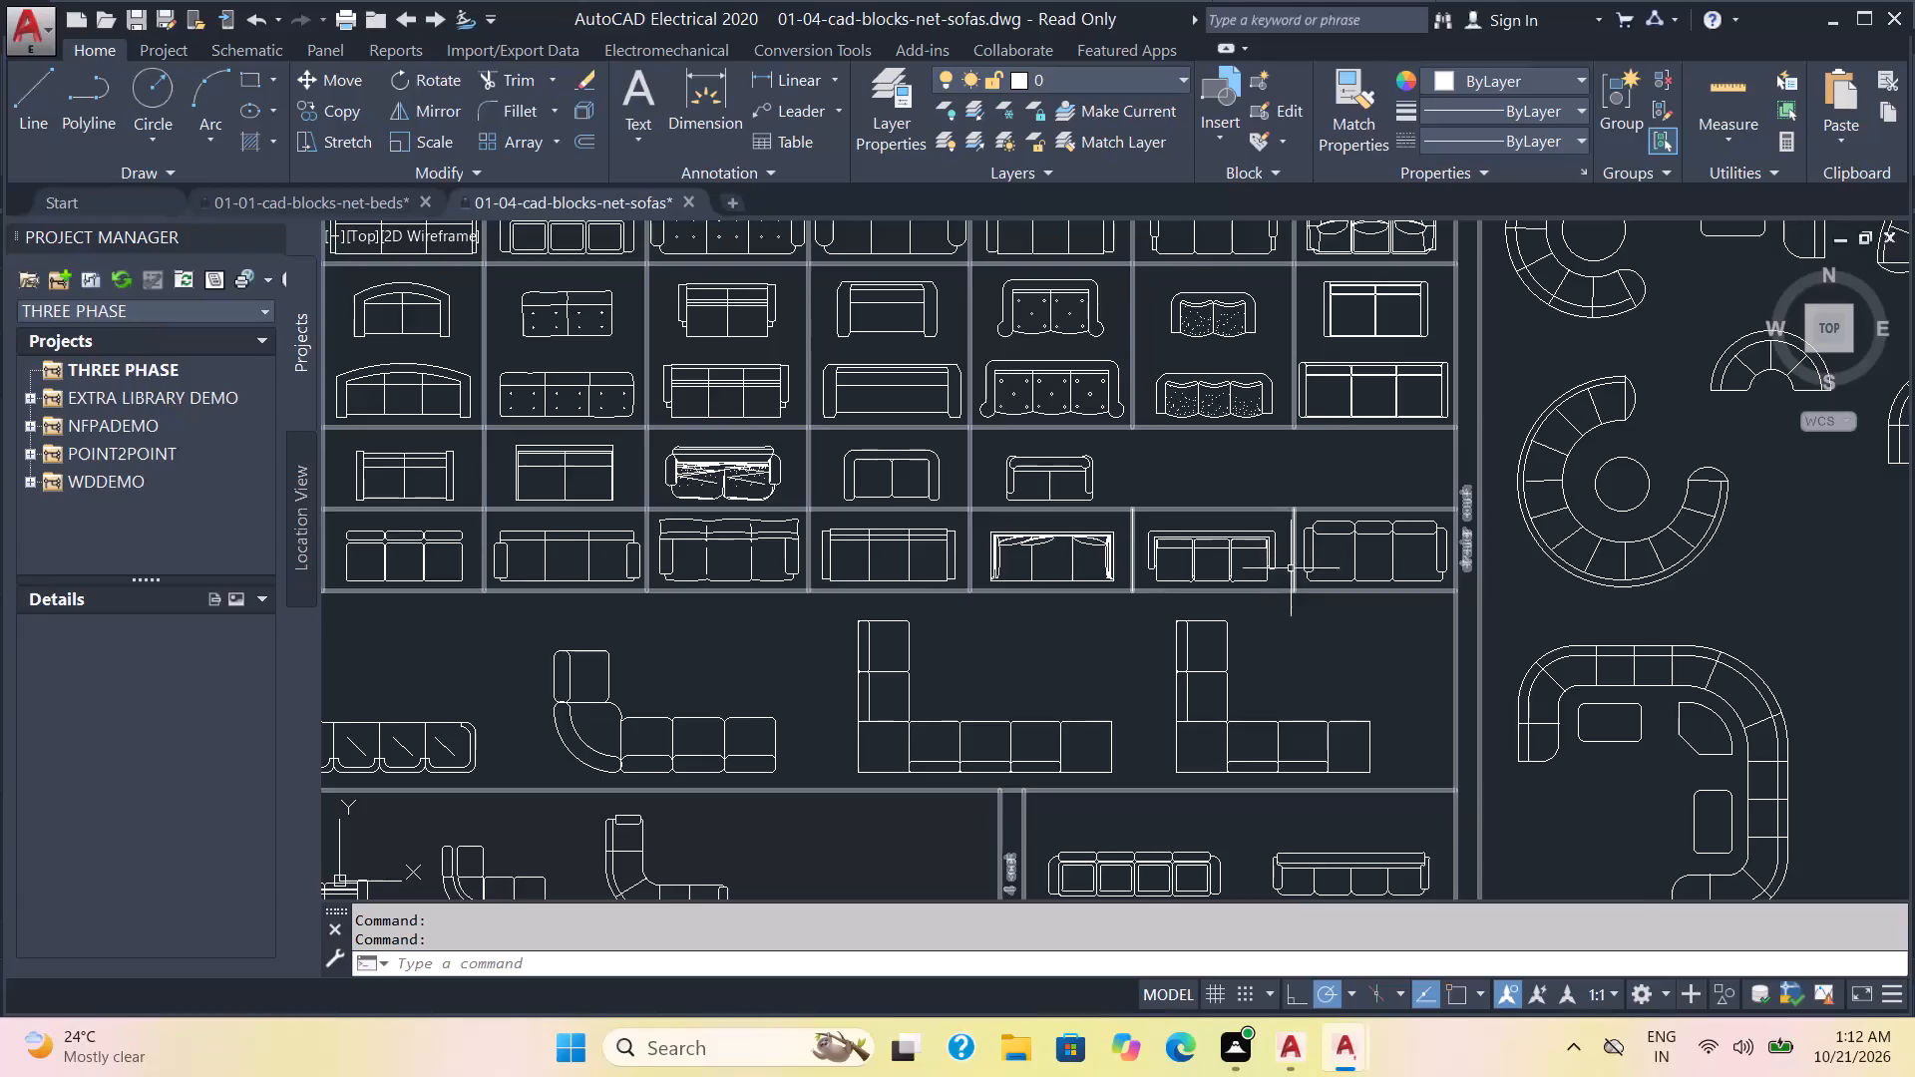
left_click(1286, 581)
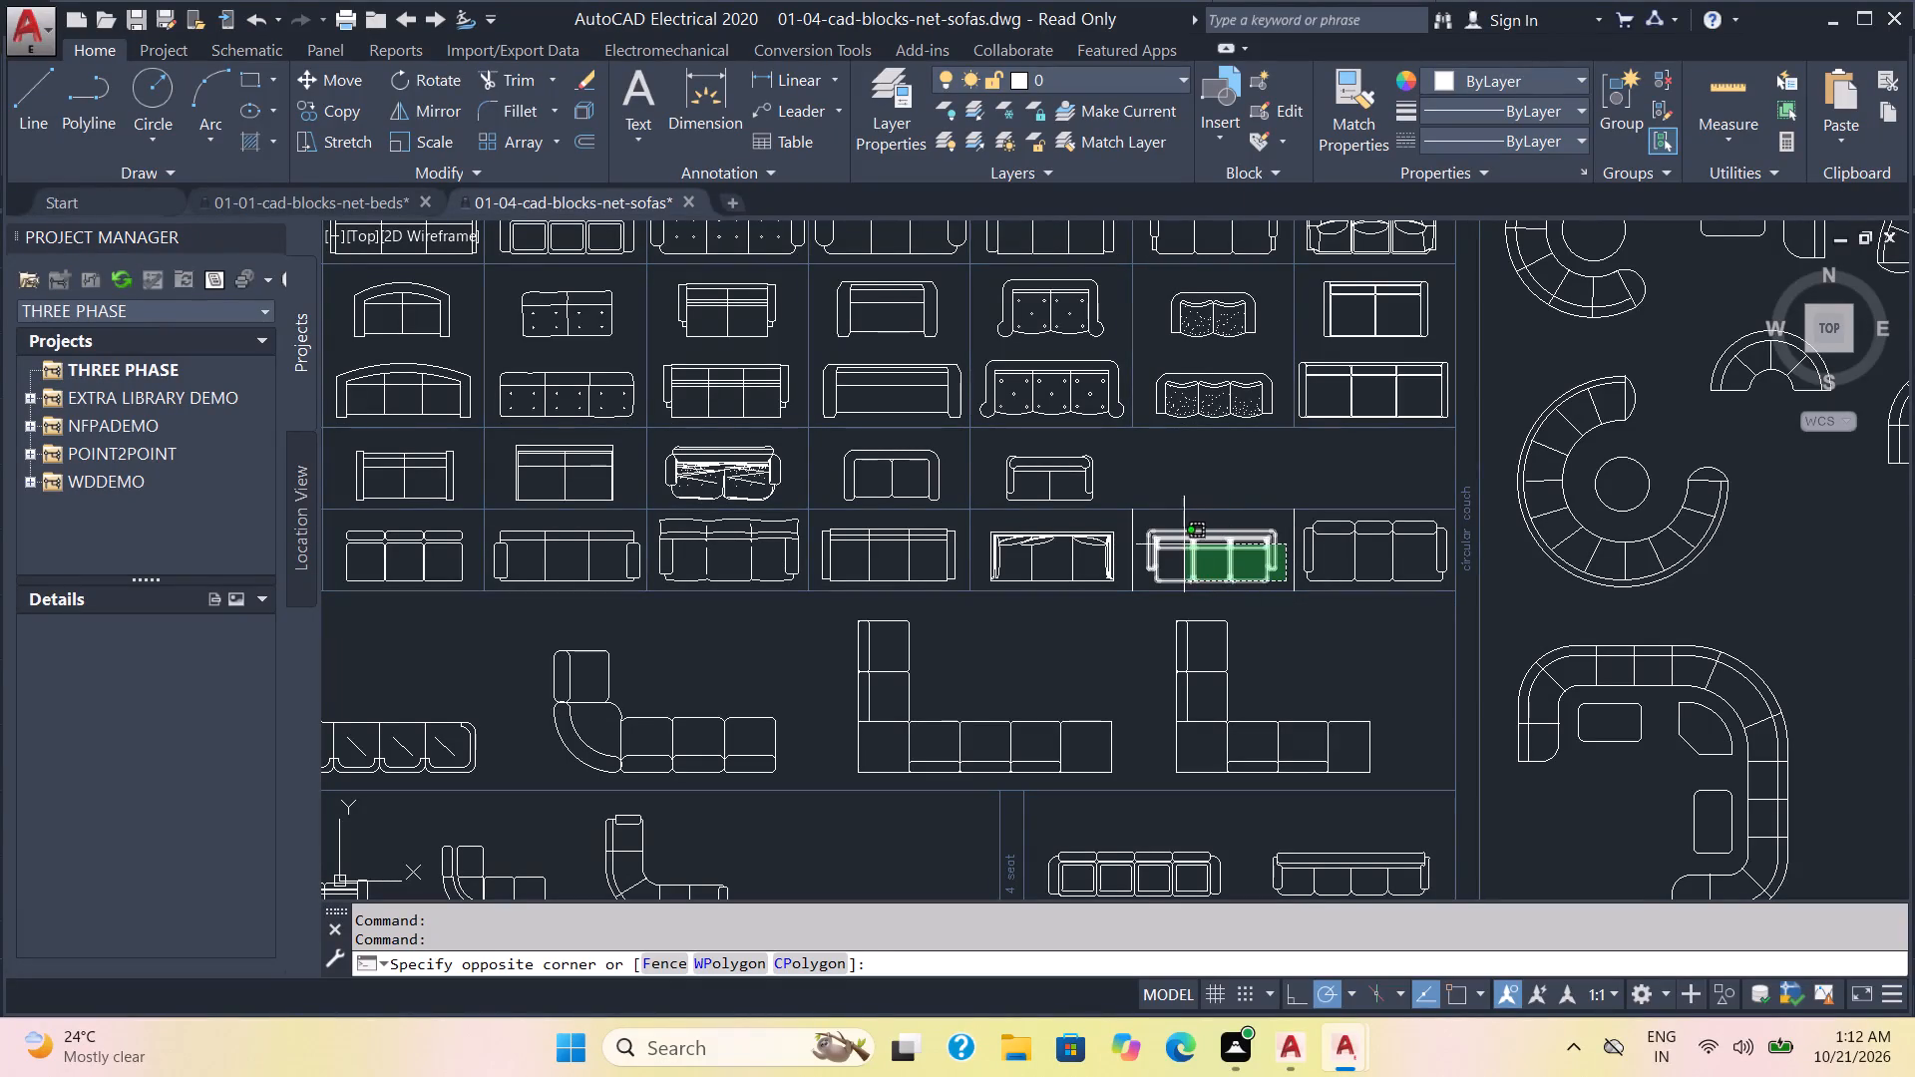
left_click(1182, 544)
key("ctrl+c")
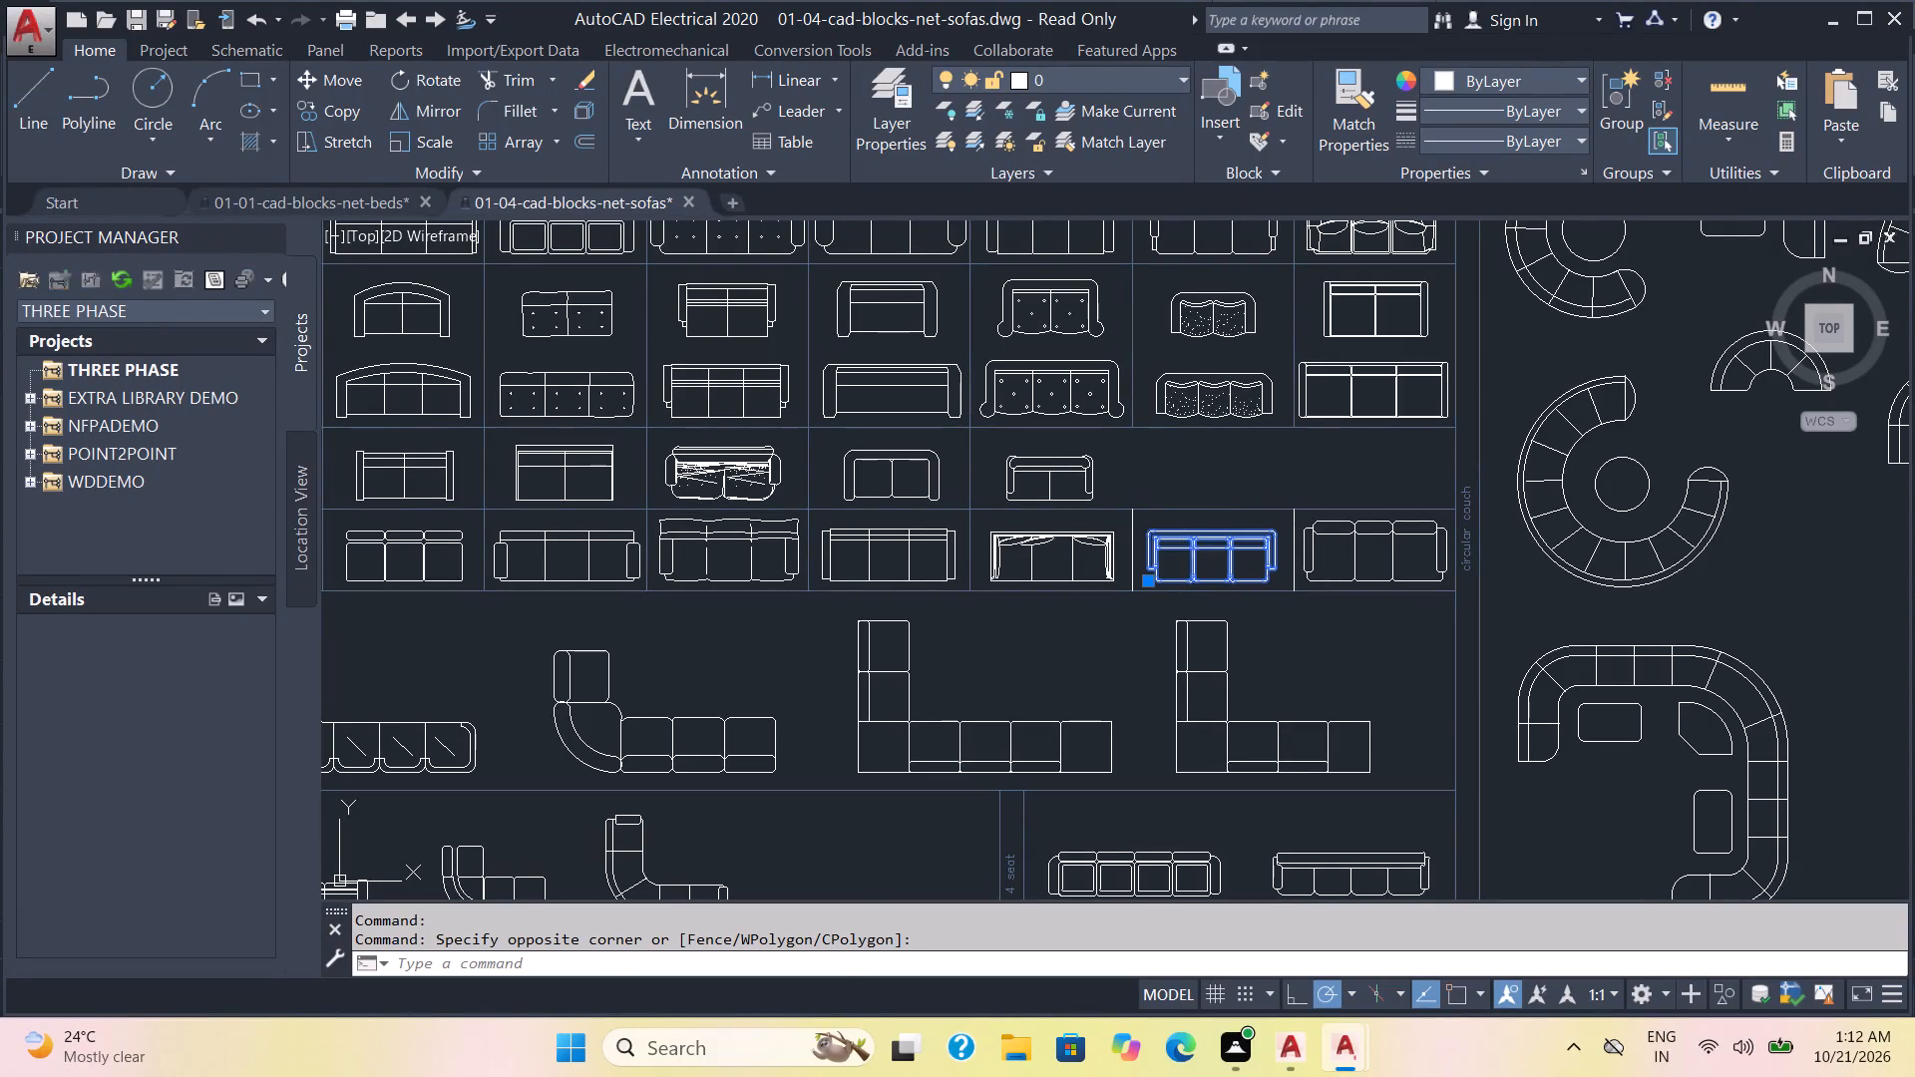
left_click(1297, 1044)
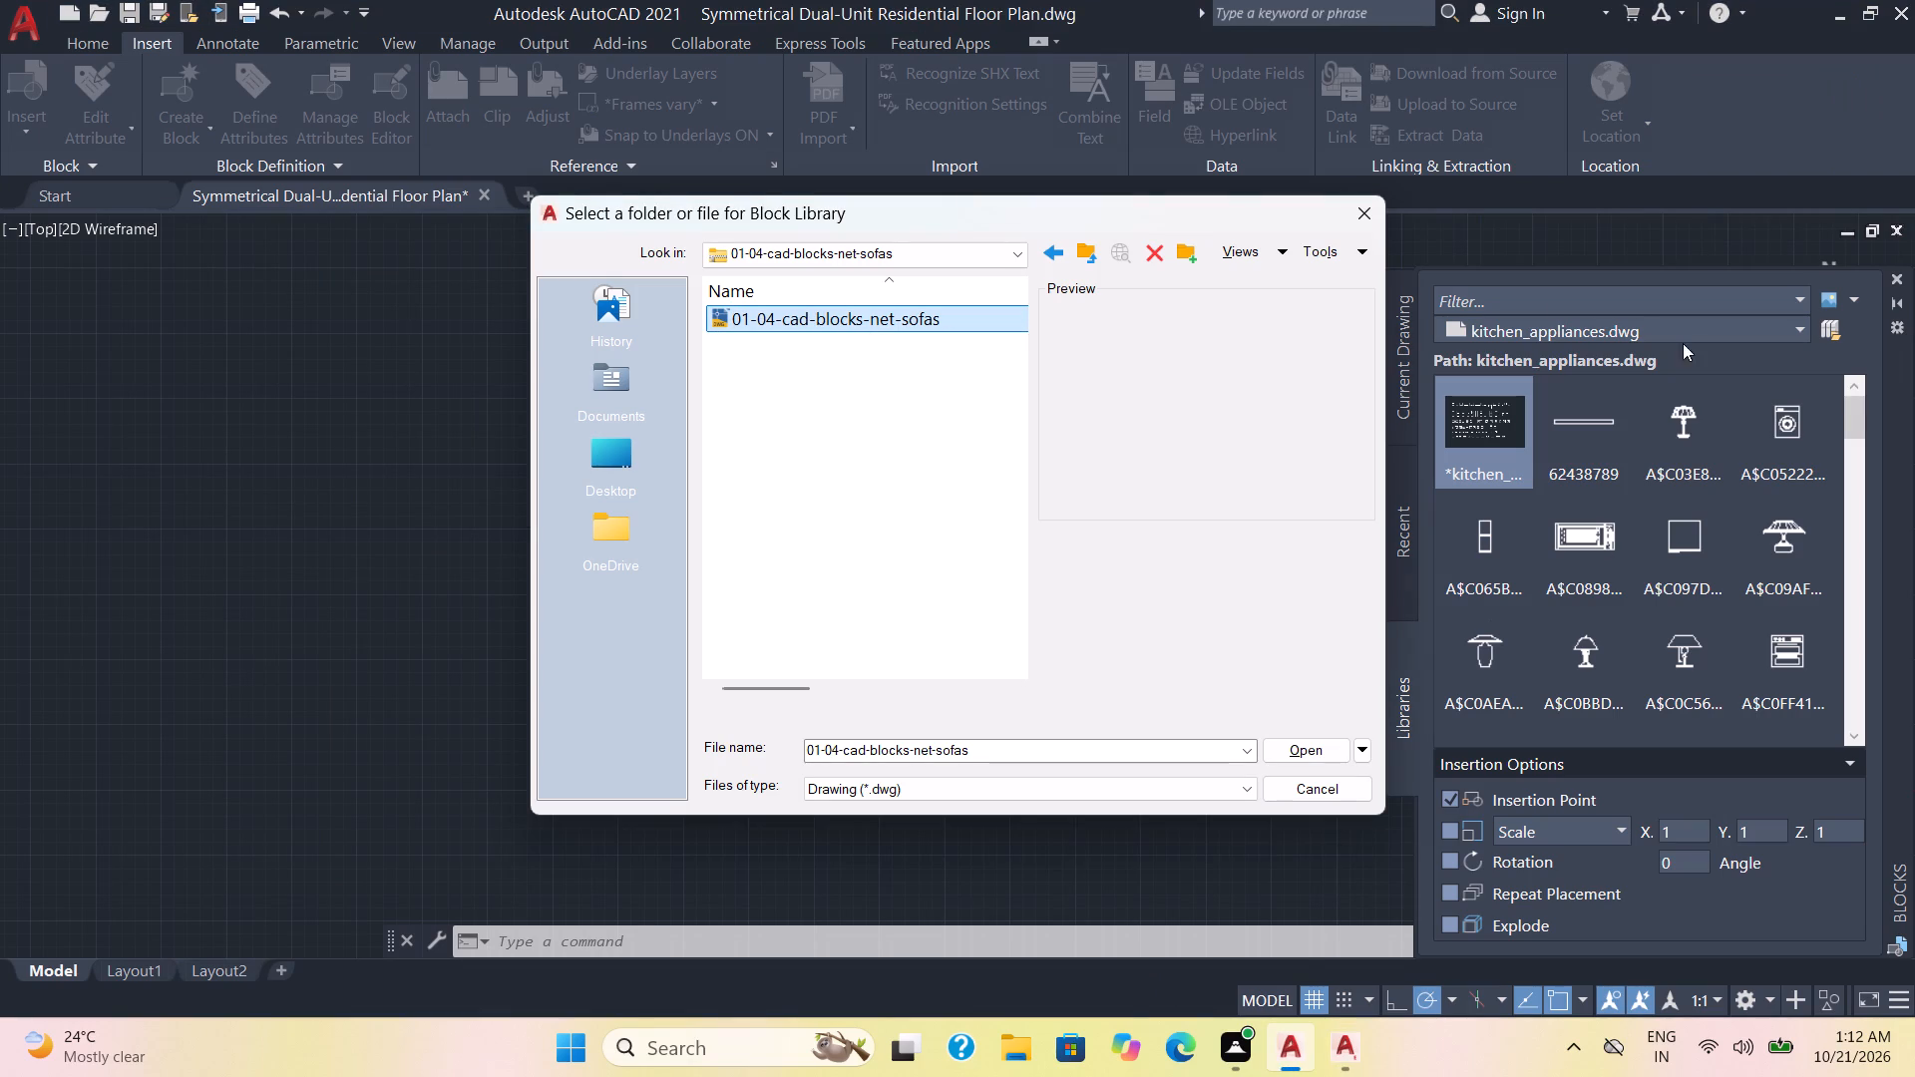
Paste the copied three-seat sofa into the empty area to the right of the floor plan and the bed.
left_click(1354, 209)
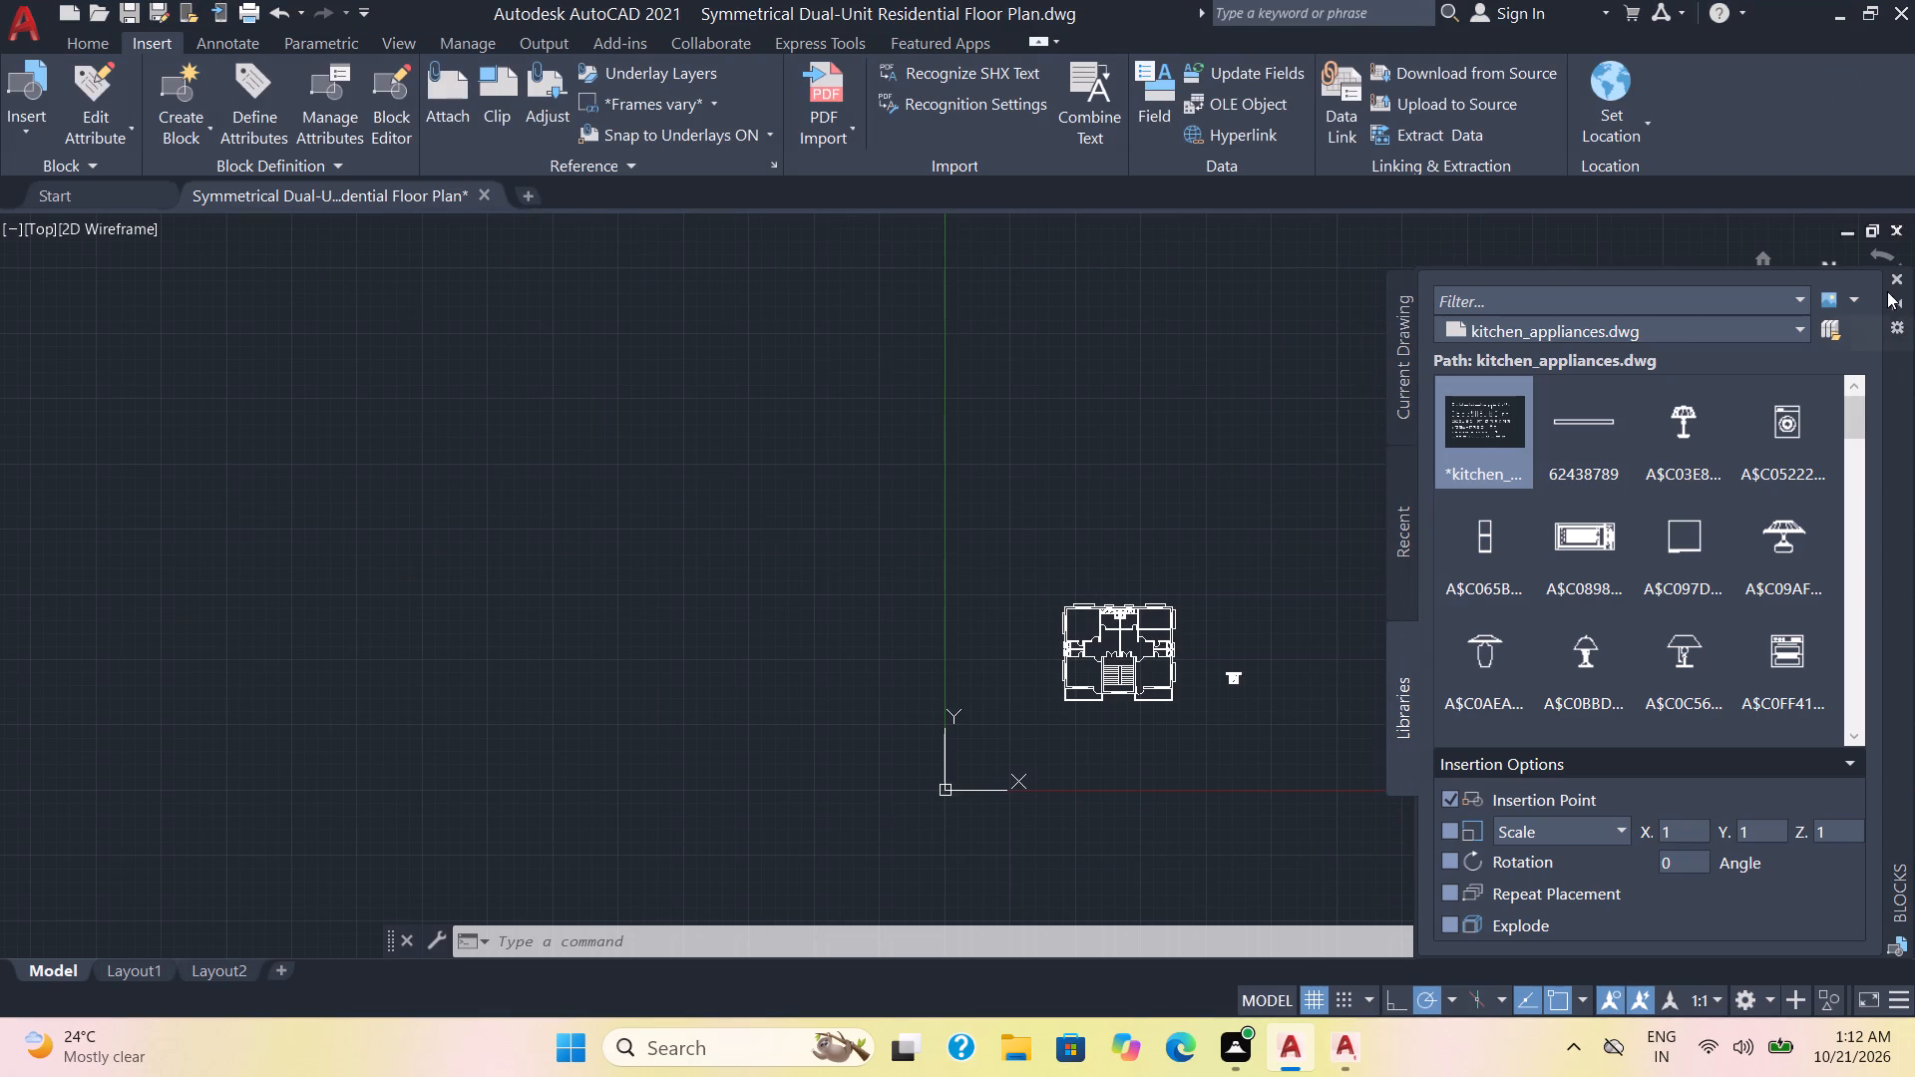
left_click(1899, 276)
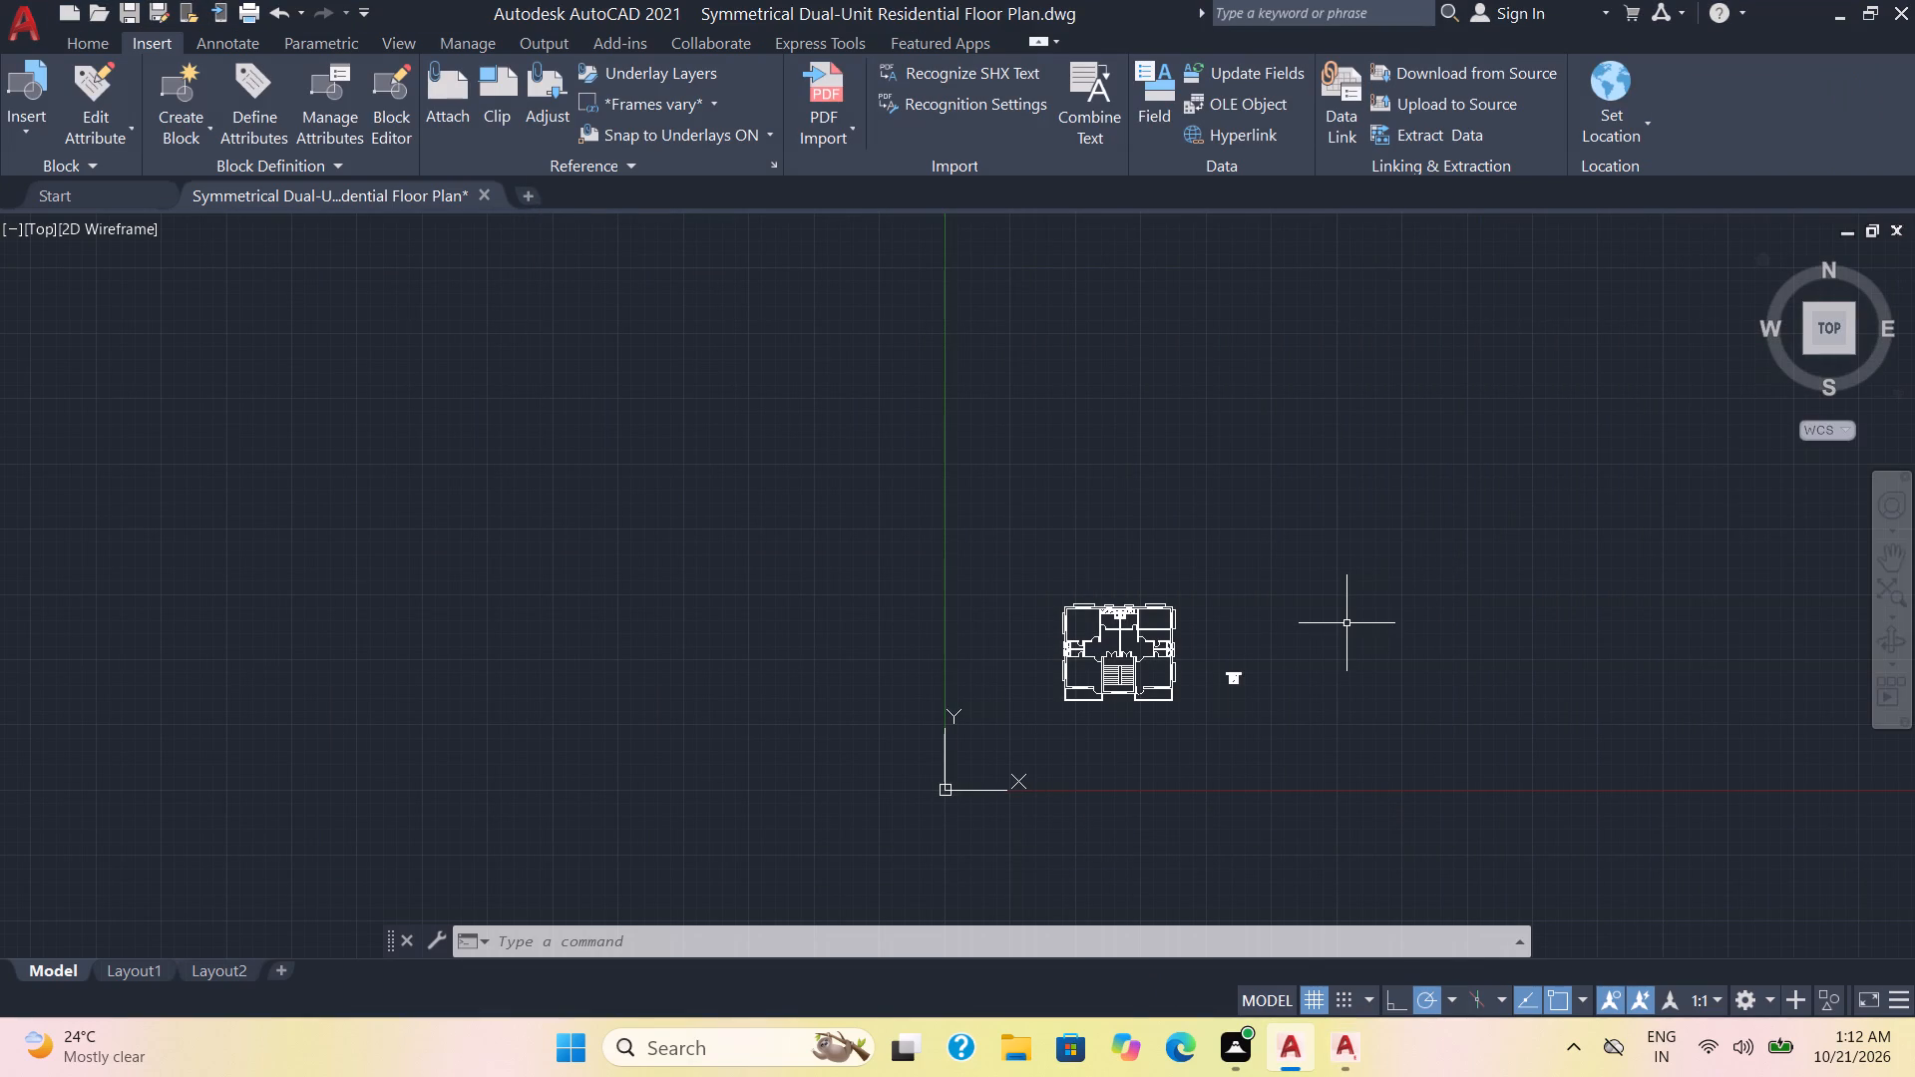
key("ctrl+v")
left_click(1300, 673)
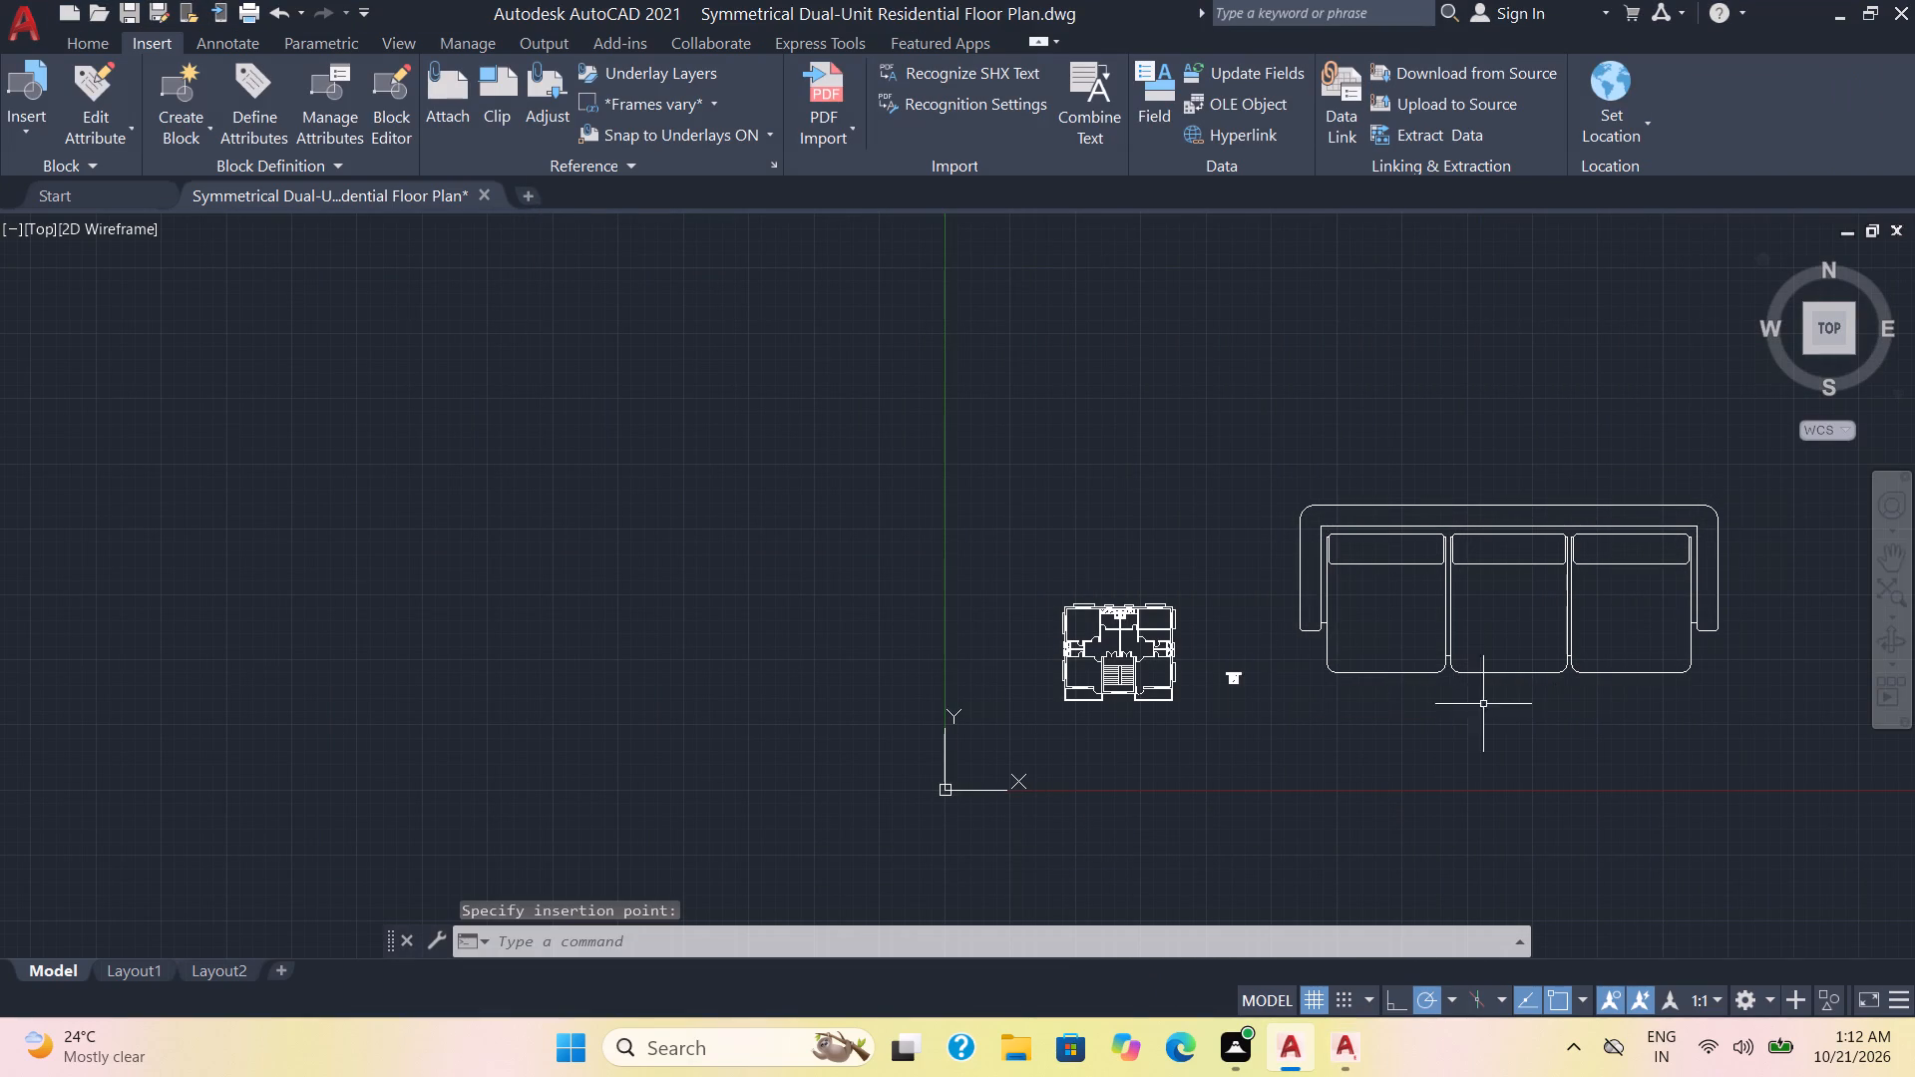
Scale the pasted sofa down freehand from its lower-left seat corner to a size that suits the floor plan.
left_click(1650, 732)
left_click(1431, 600)
type("sc")
key("Return")
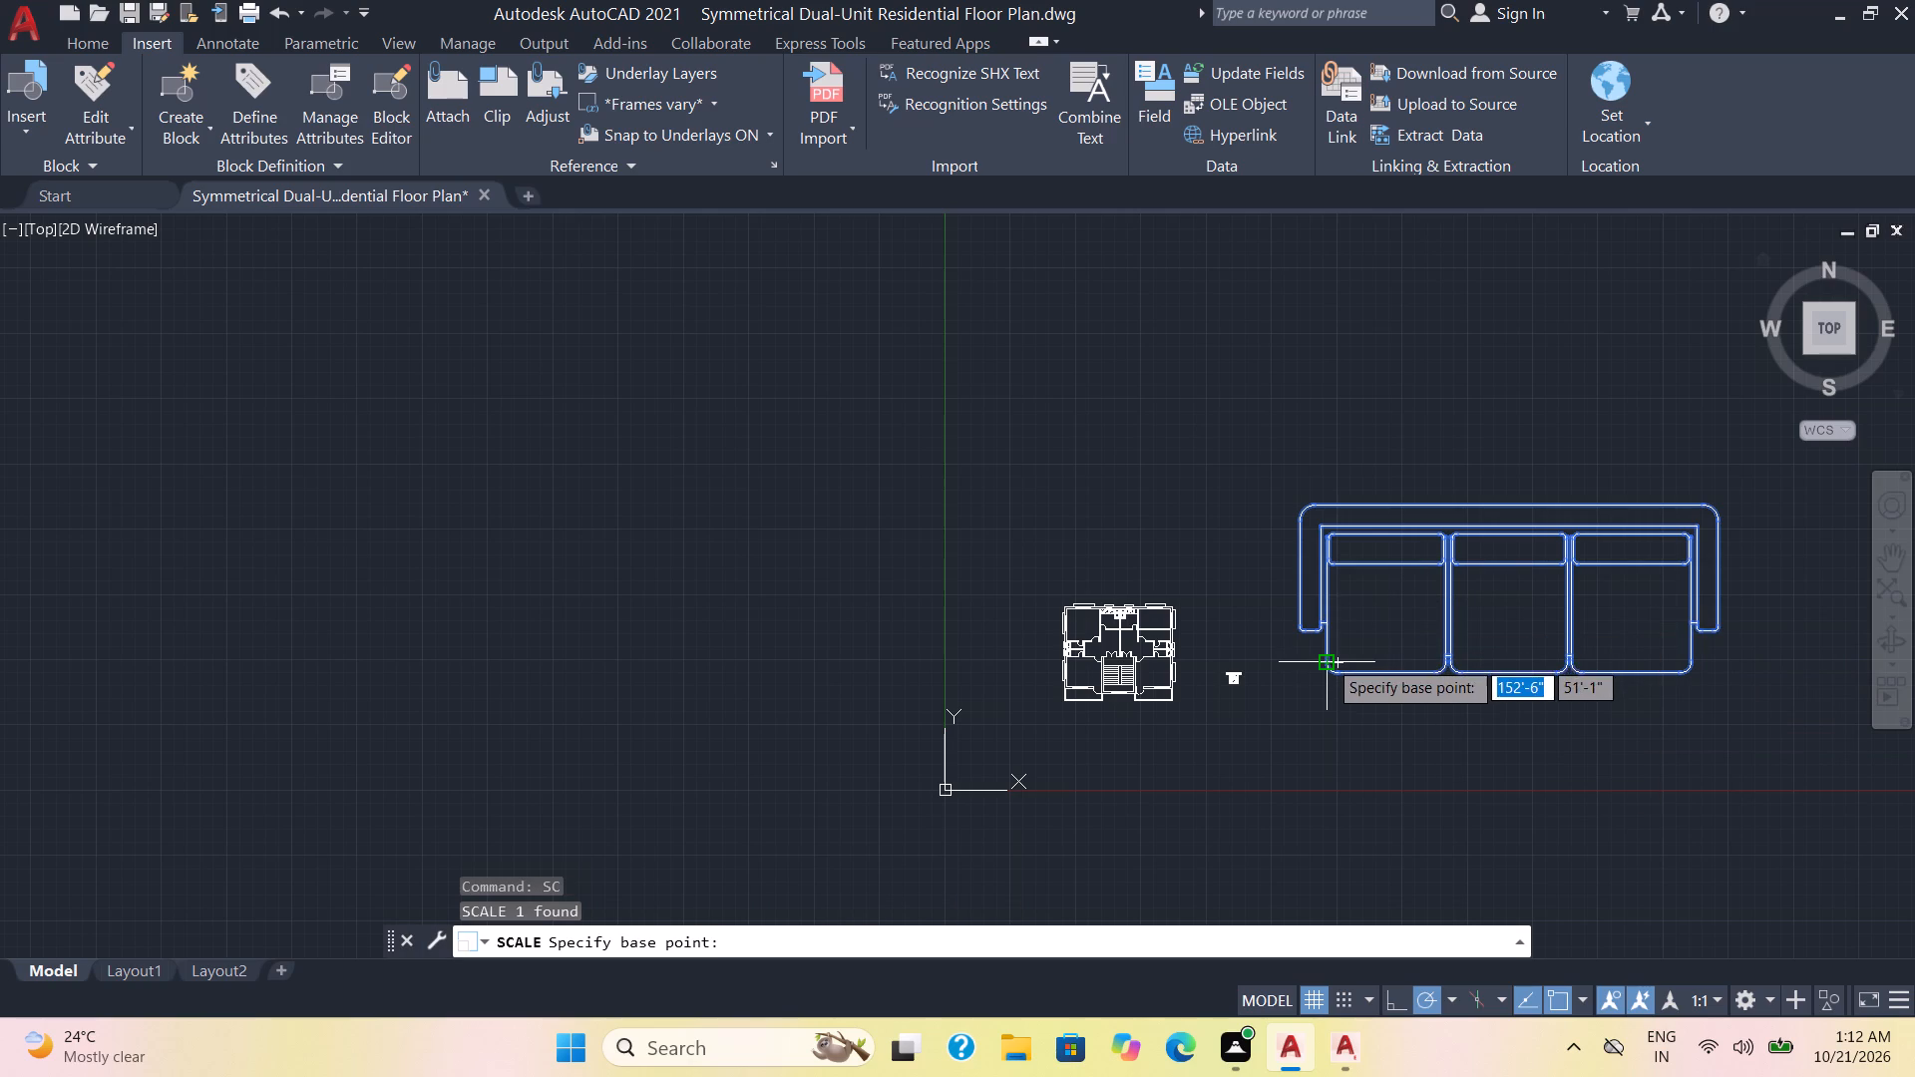
left_click(1328, 659)
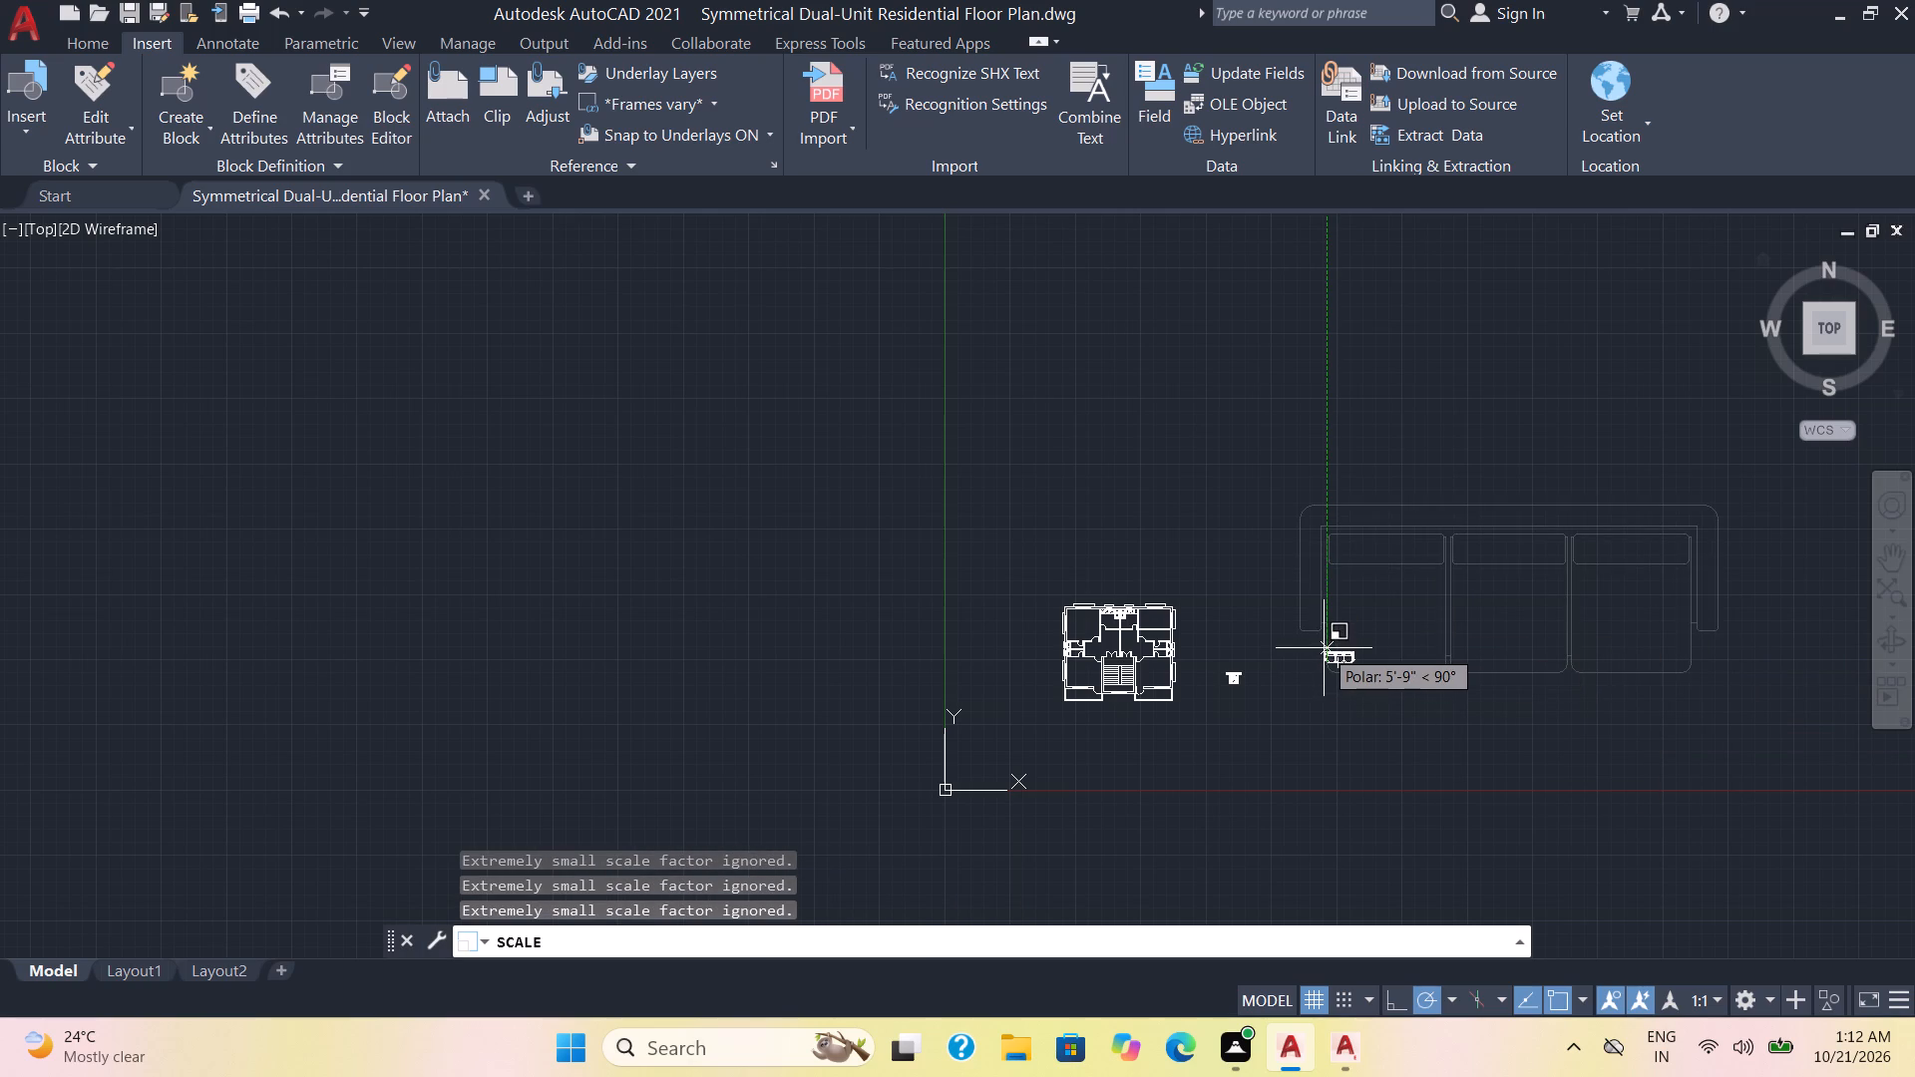
left_click(1320, 648)
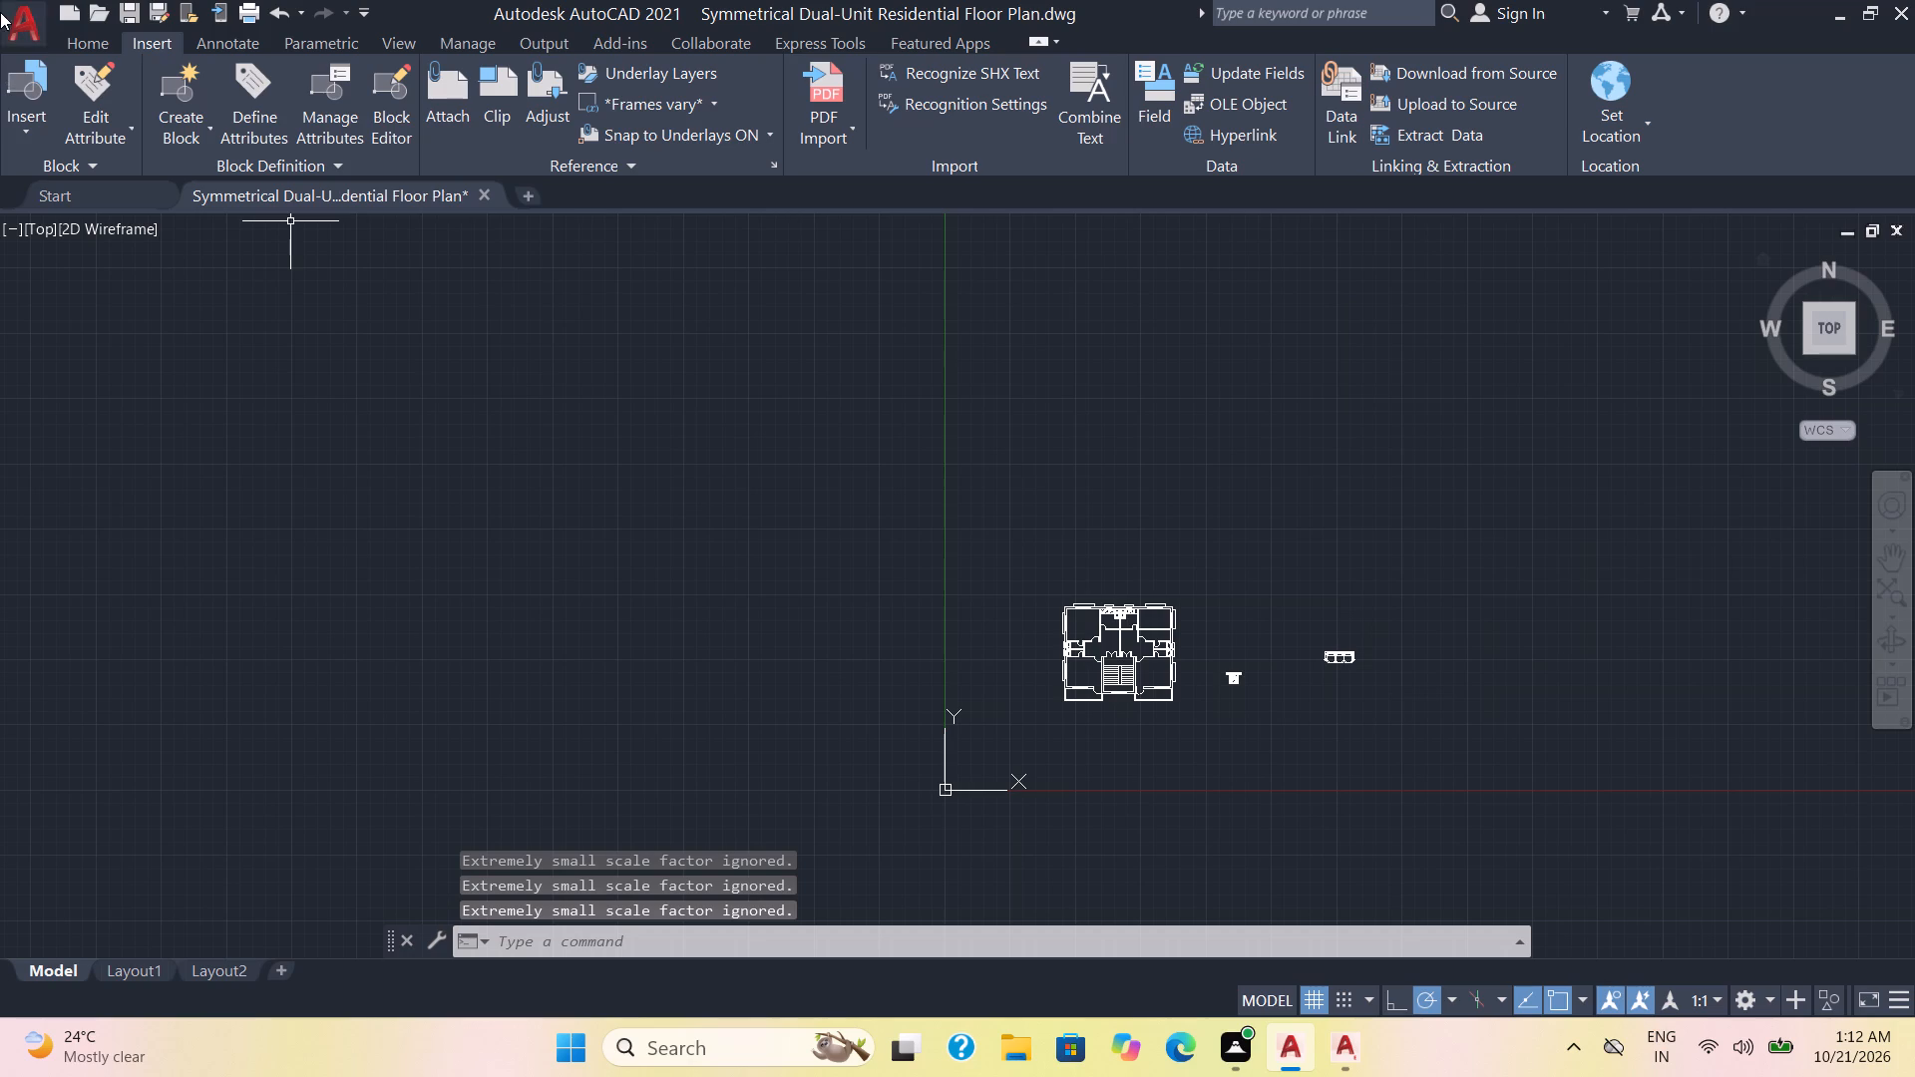
Load the dining_tables_2 drawing from Downloads as the block library.
left_click(40, 117)
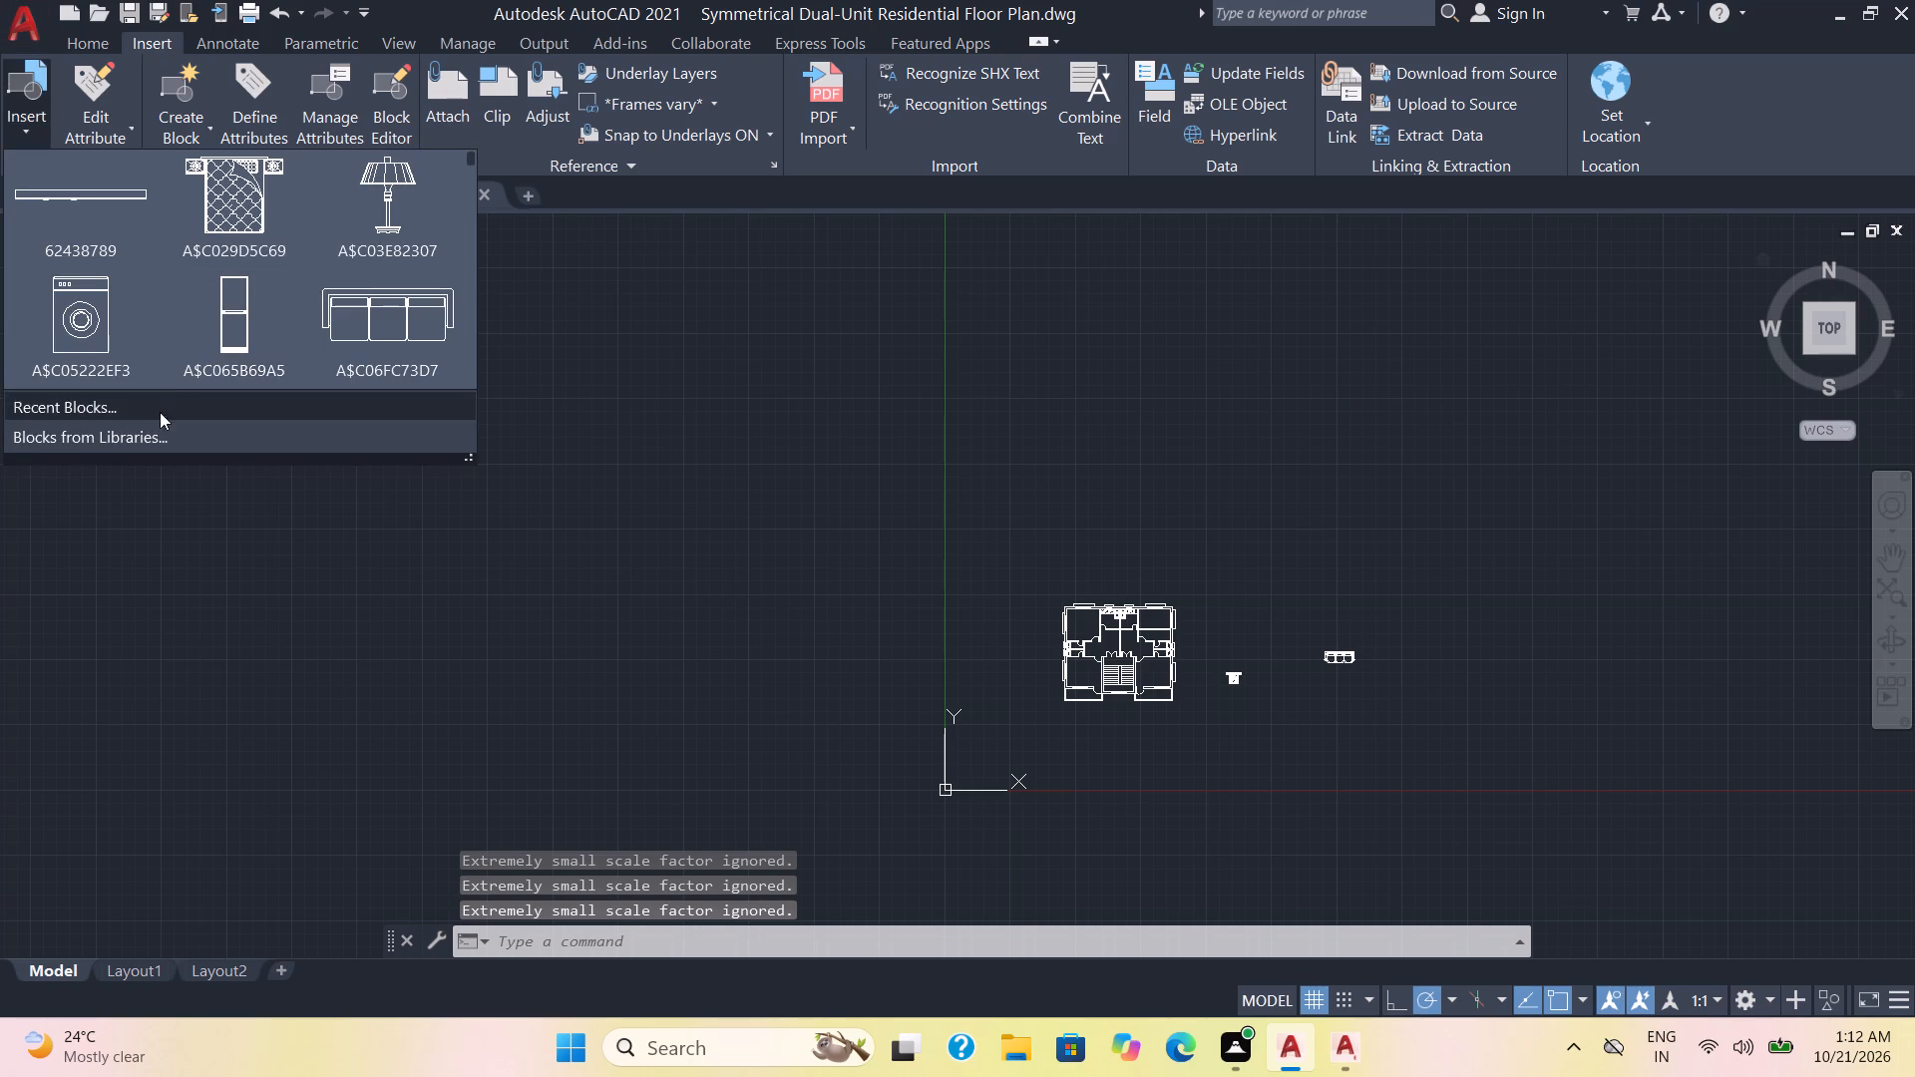
left_click(142, 435)
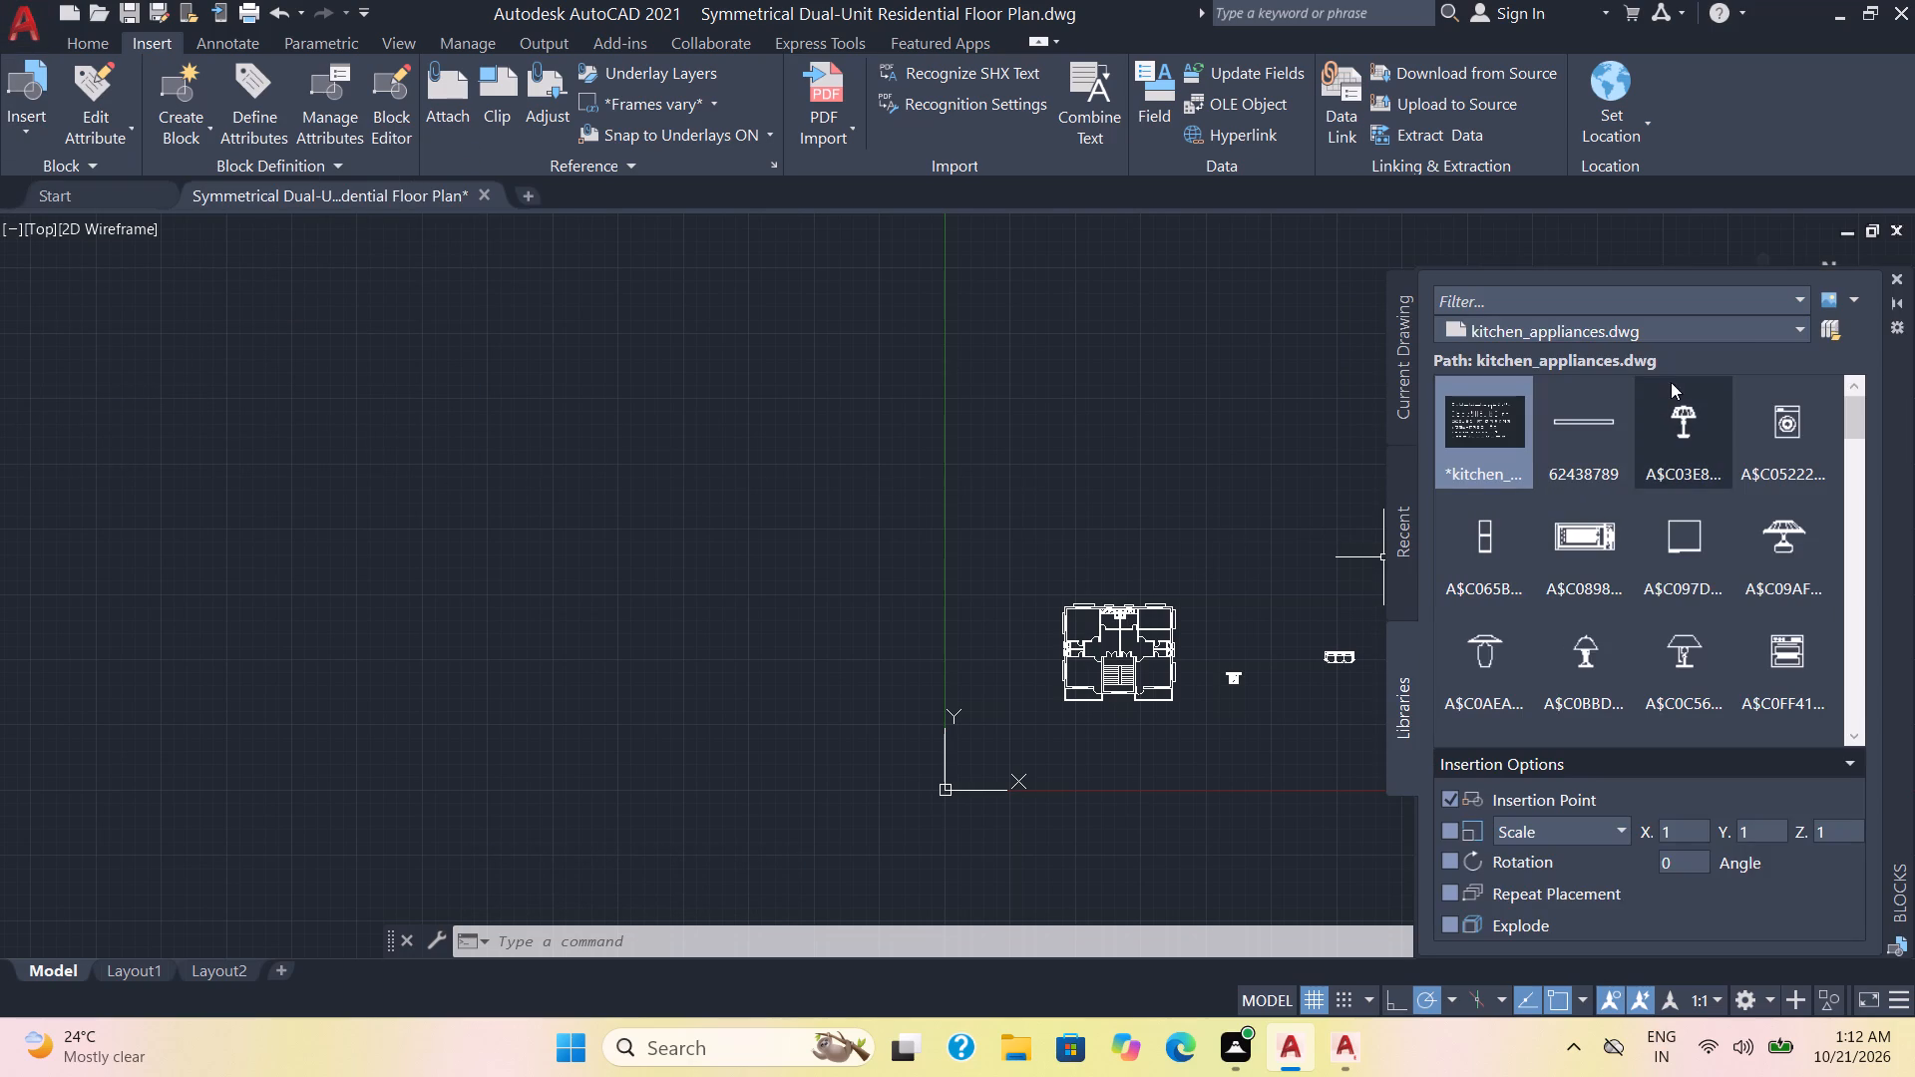
left_click(1744, 335)
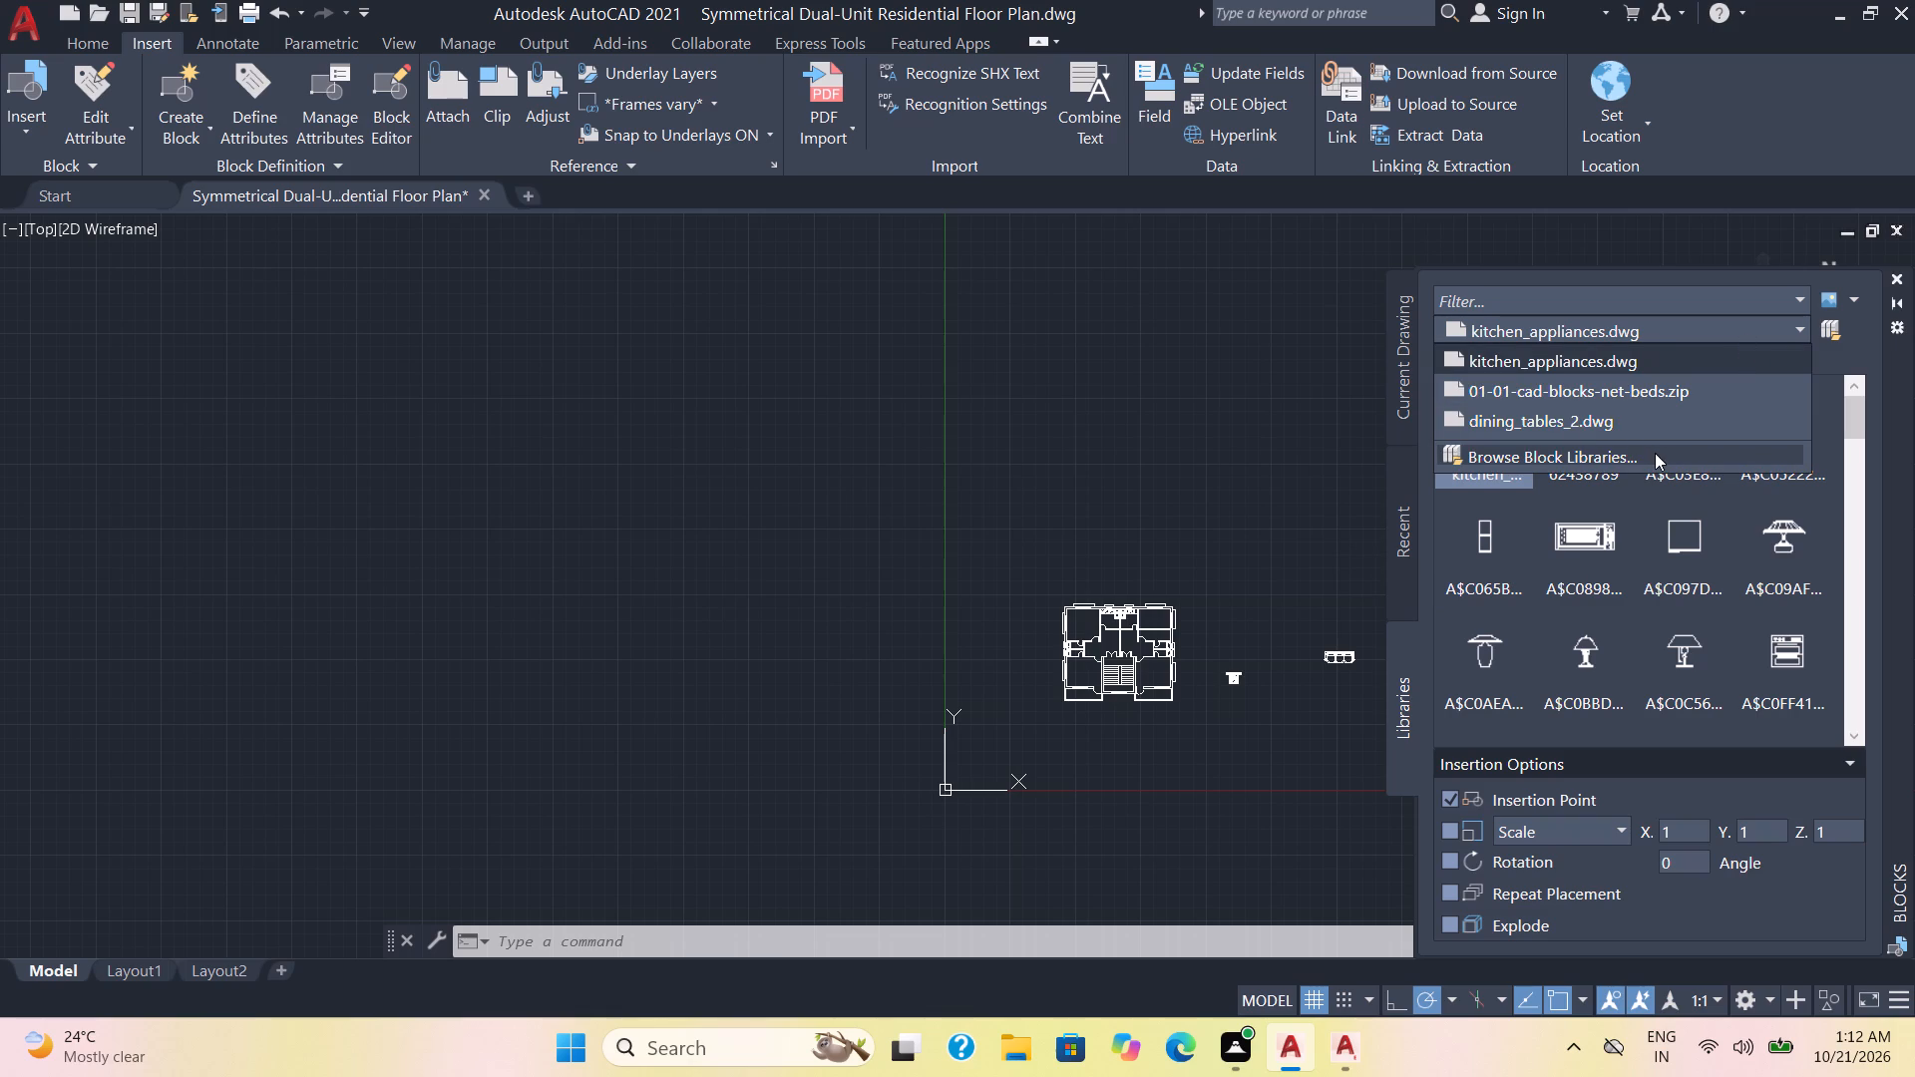
left_click(1655, 453)
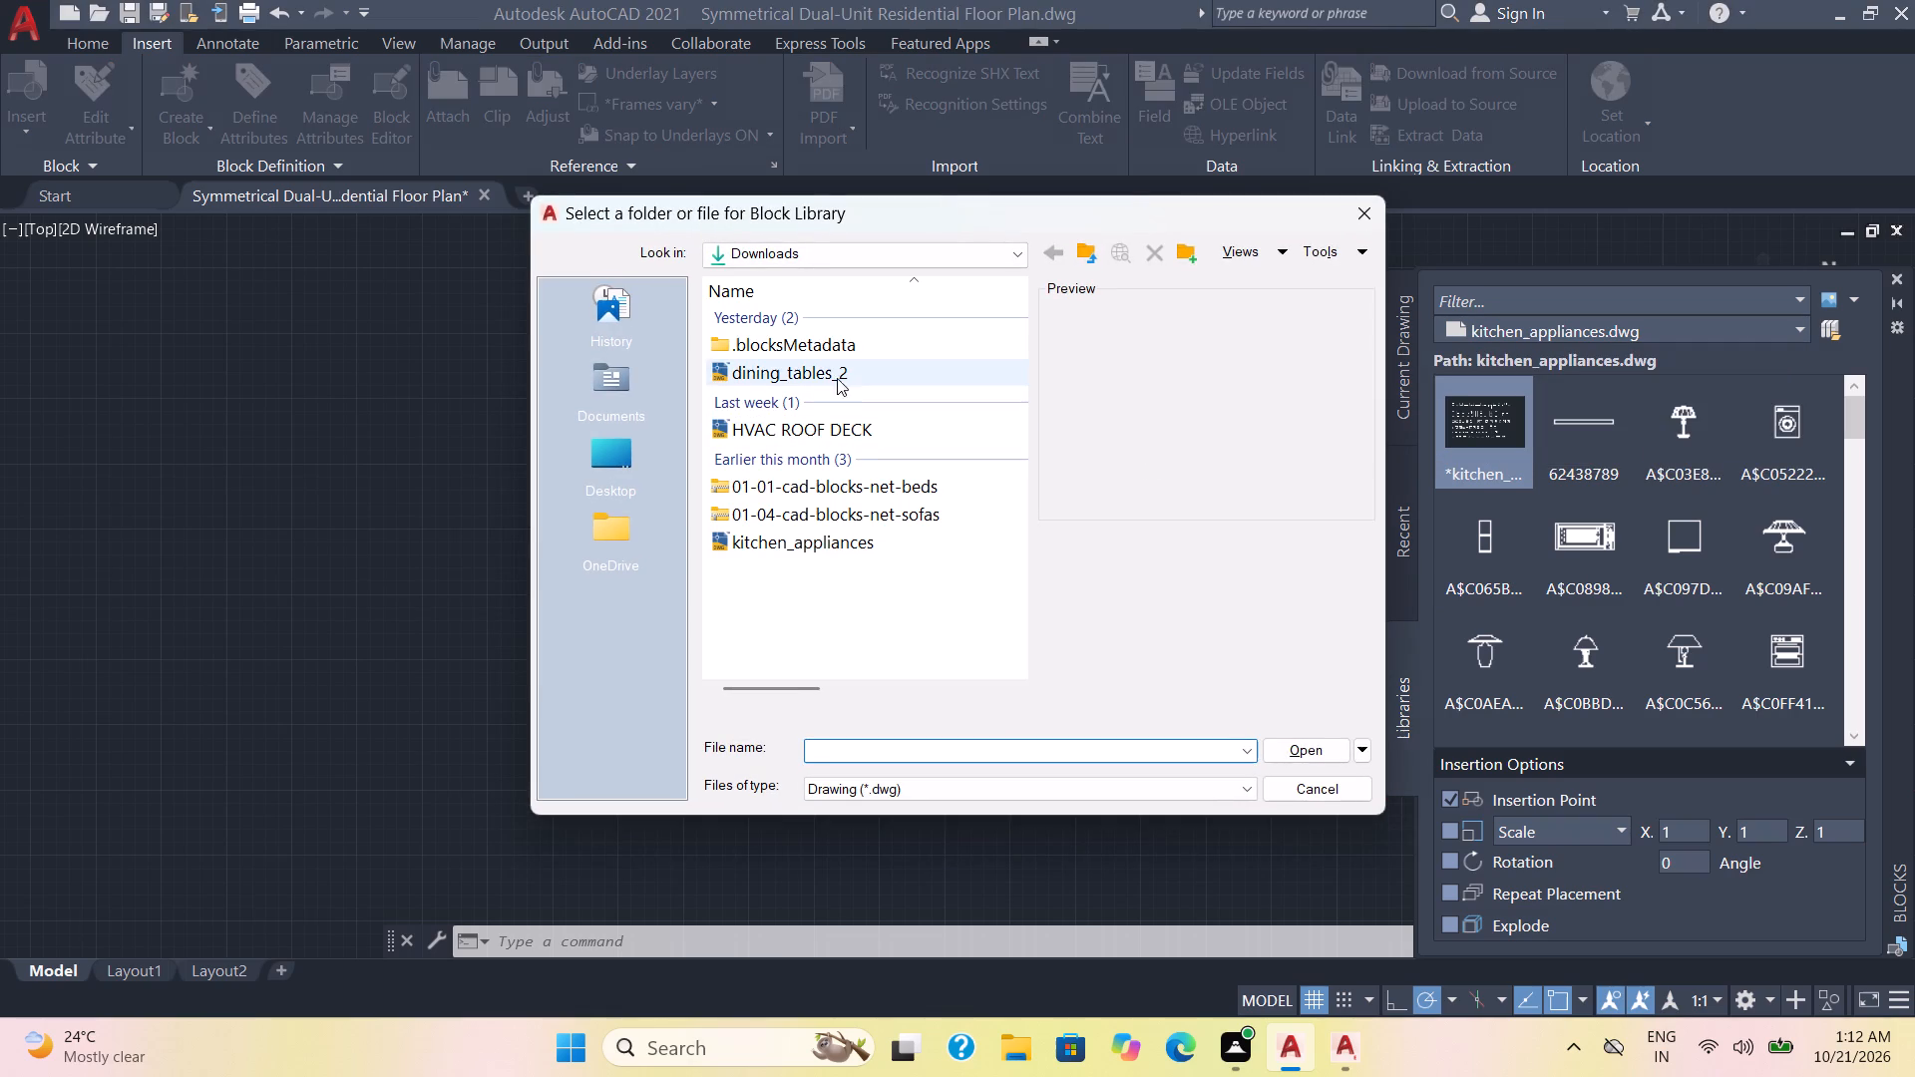
double_click(840, 371)
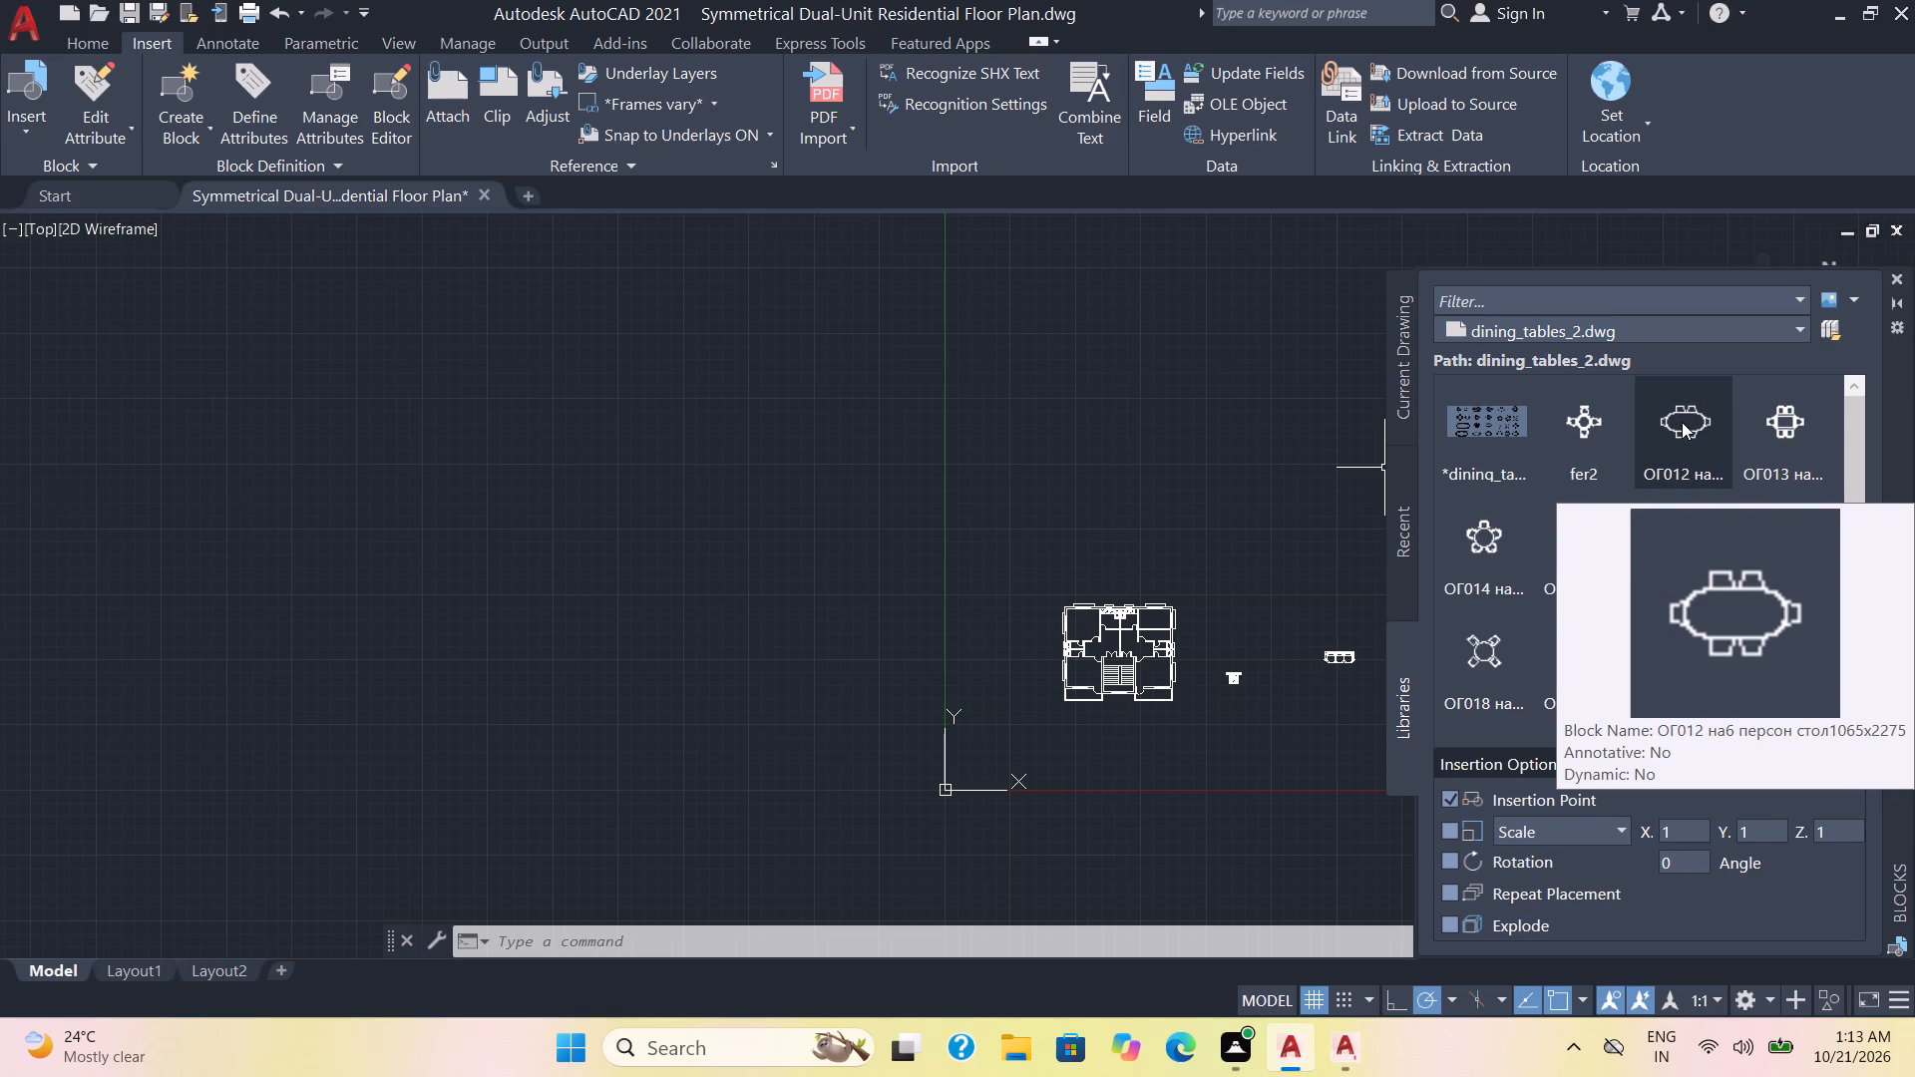
Insert the six-seat dining table block ОГ55_на6… from the dining_tables_2 library into the empty area to the right of the floor plan.
scroll(1858, 423, "down", 2)
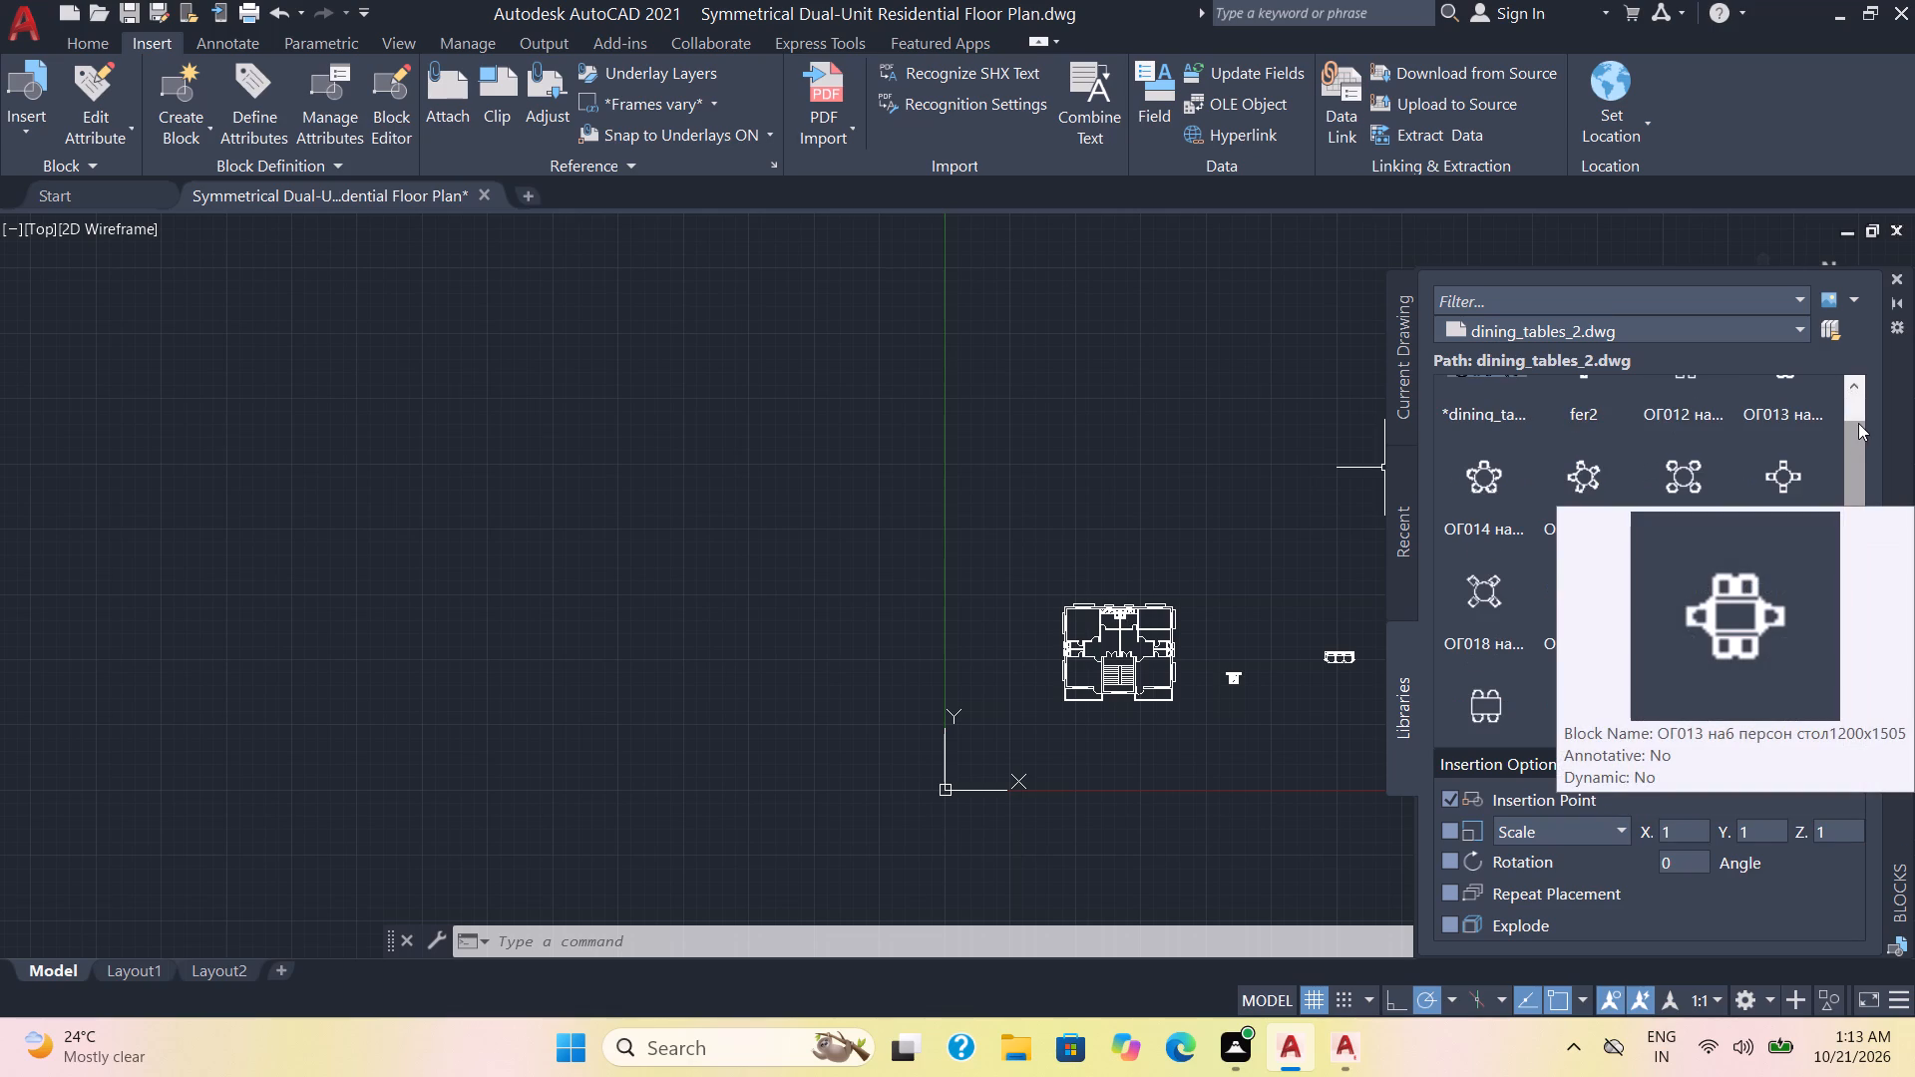
left_click(1853, 404)
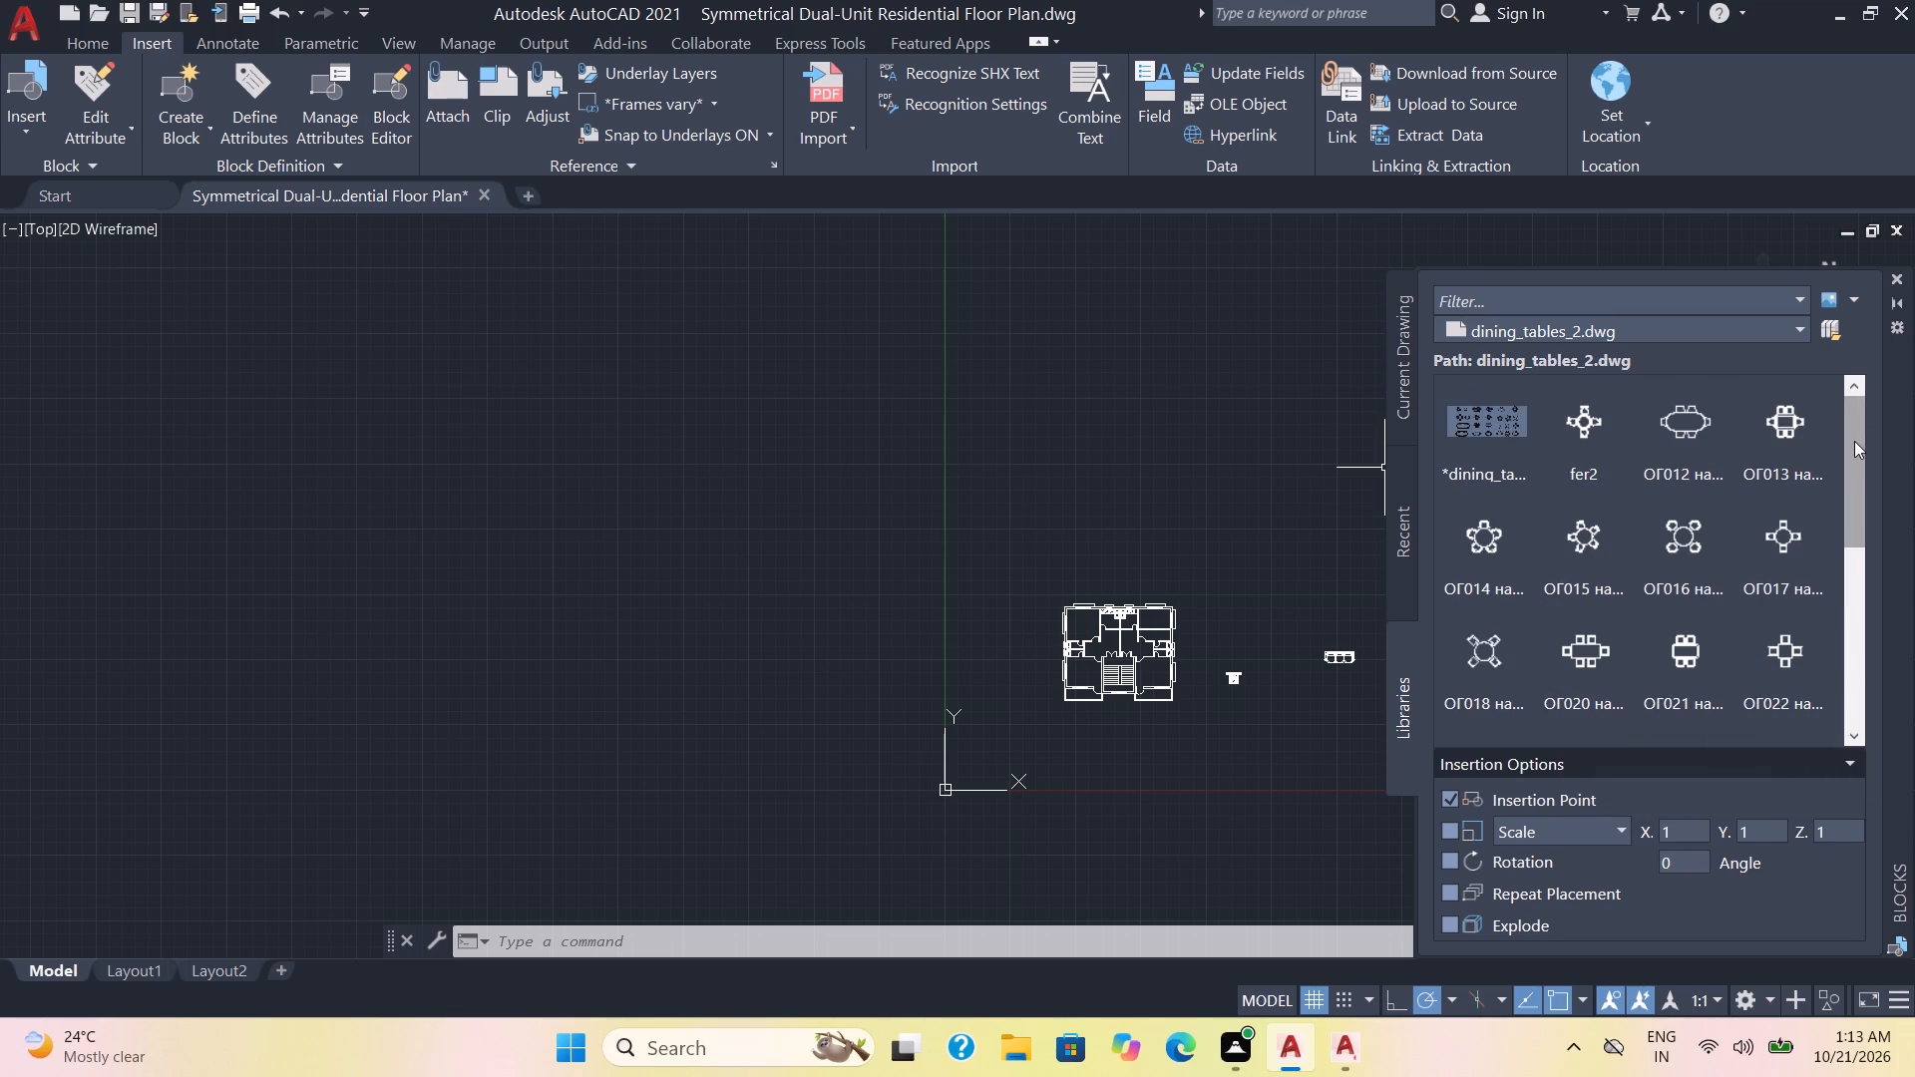
scroll(1854, 458, "down", 2)
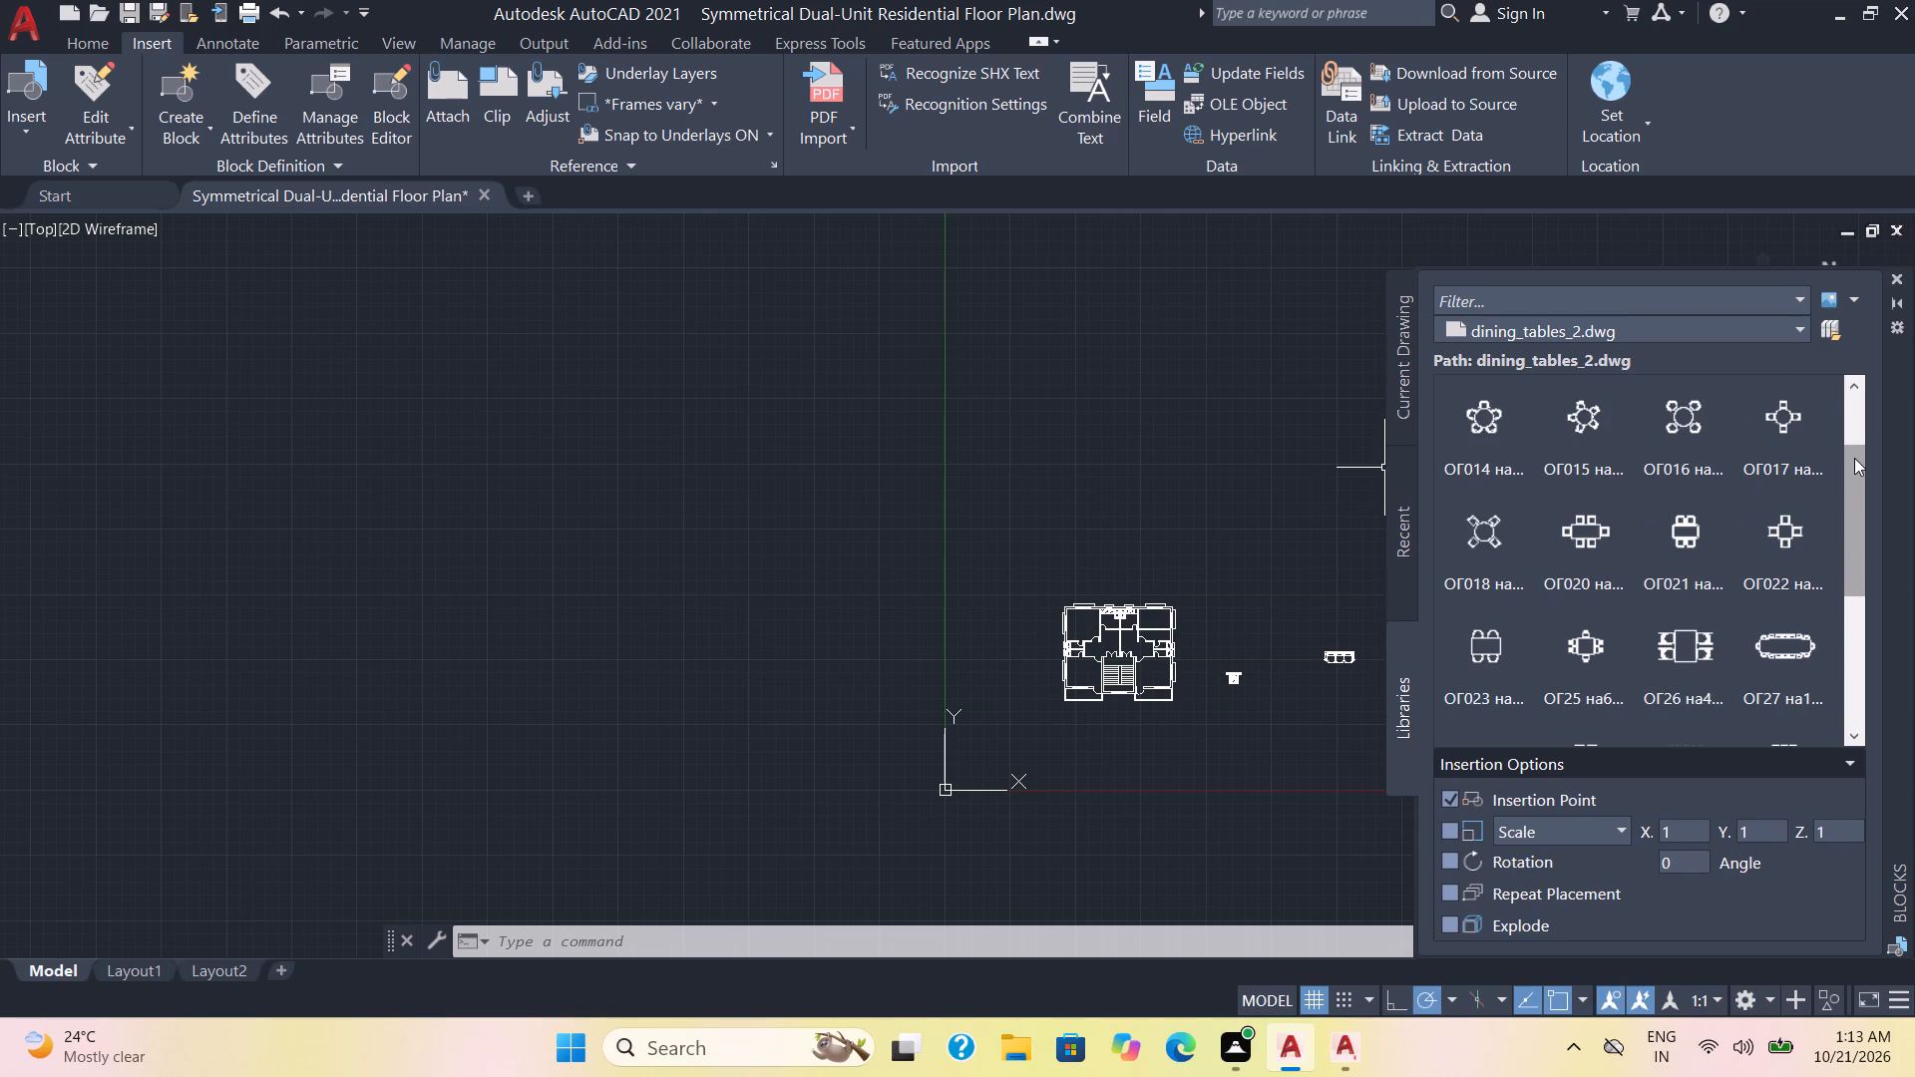
scroll(1854, 458, "down", 1)
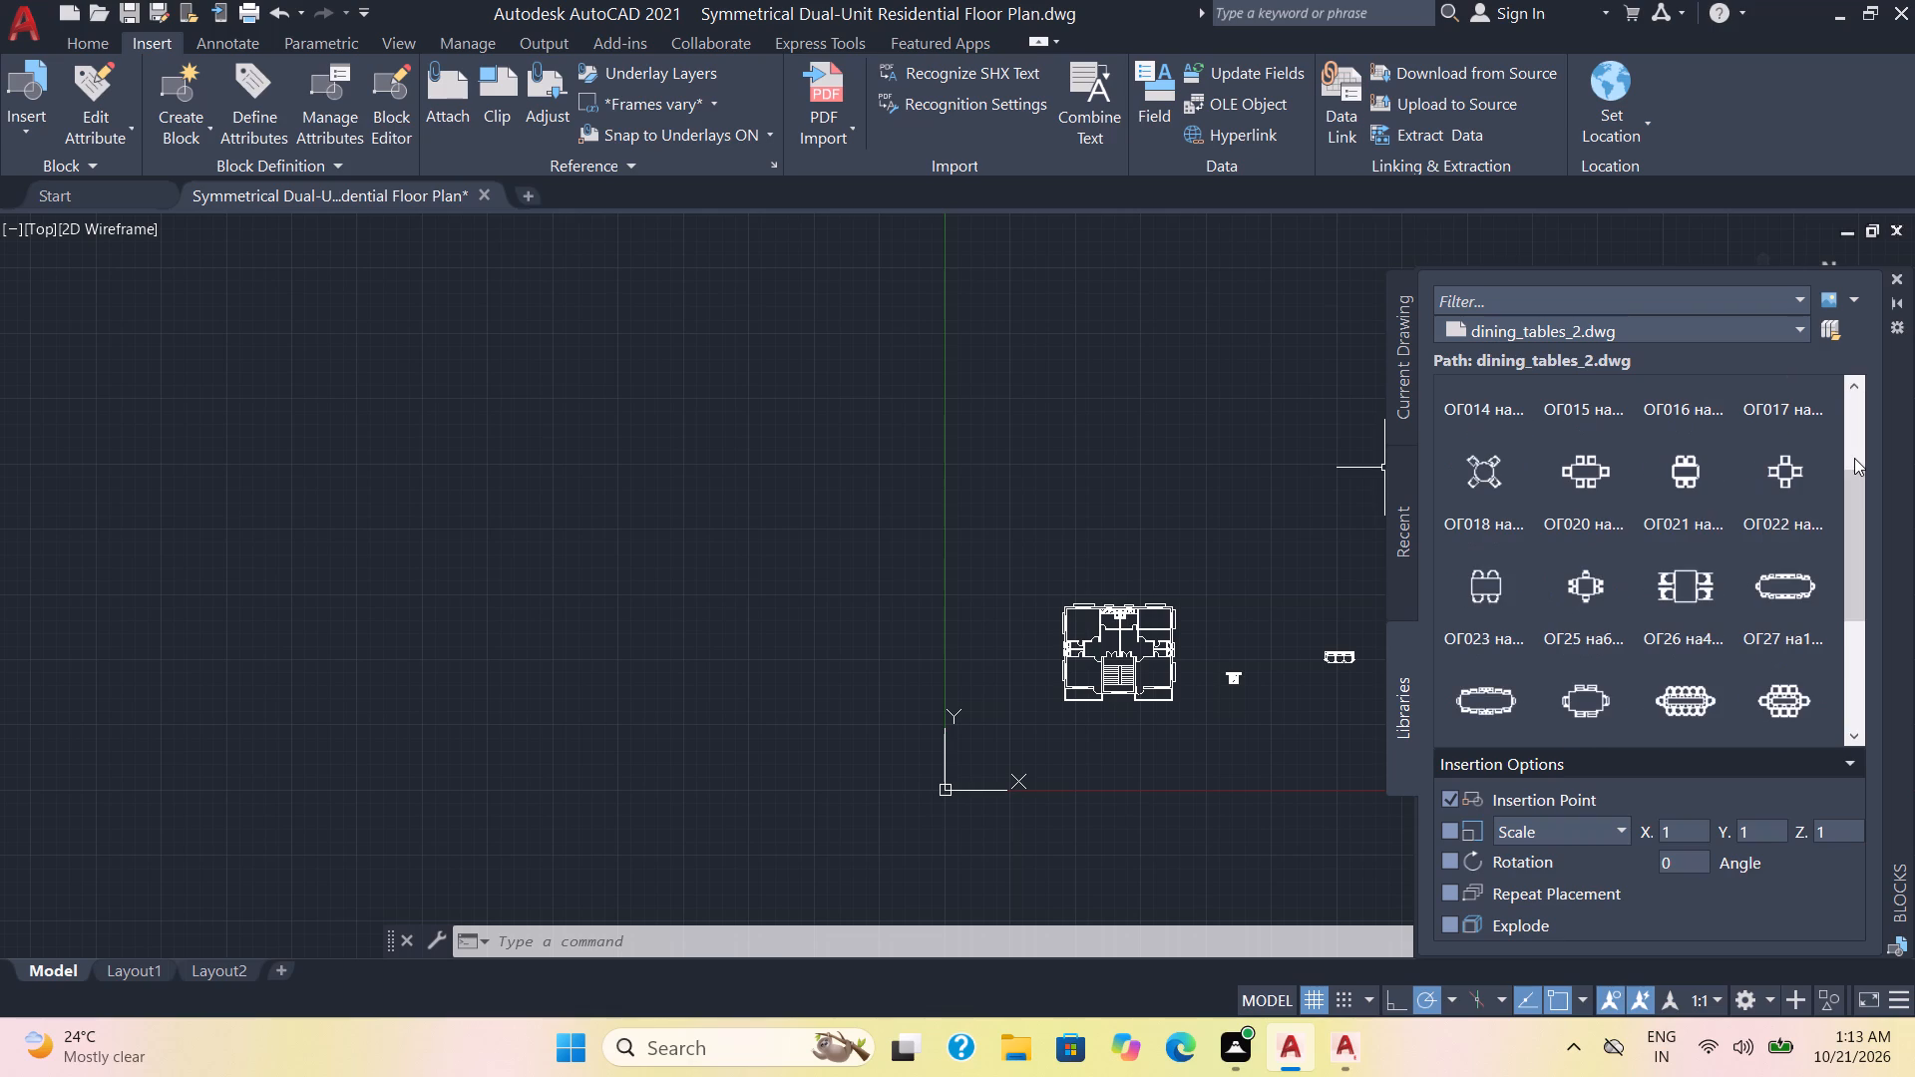
scroll(1854, 458, "down", 2)
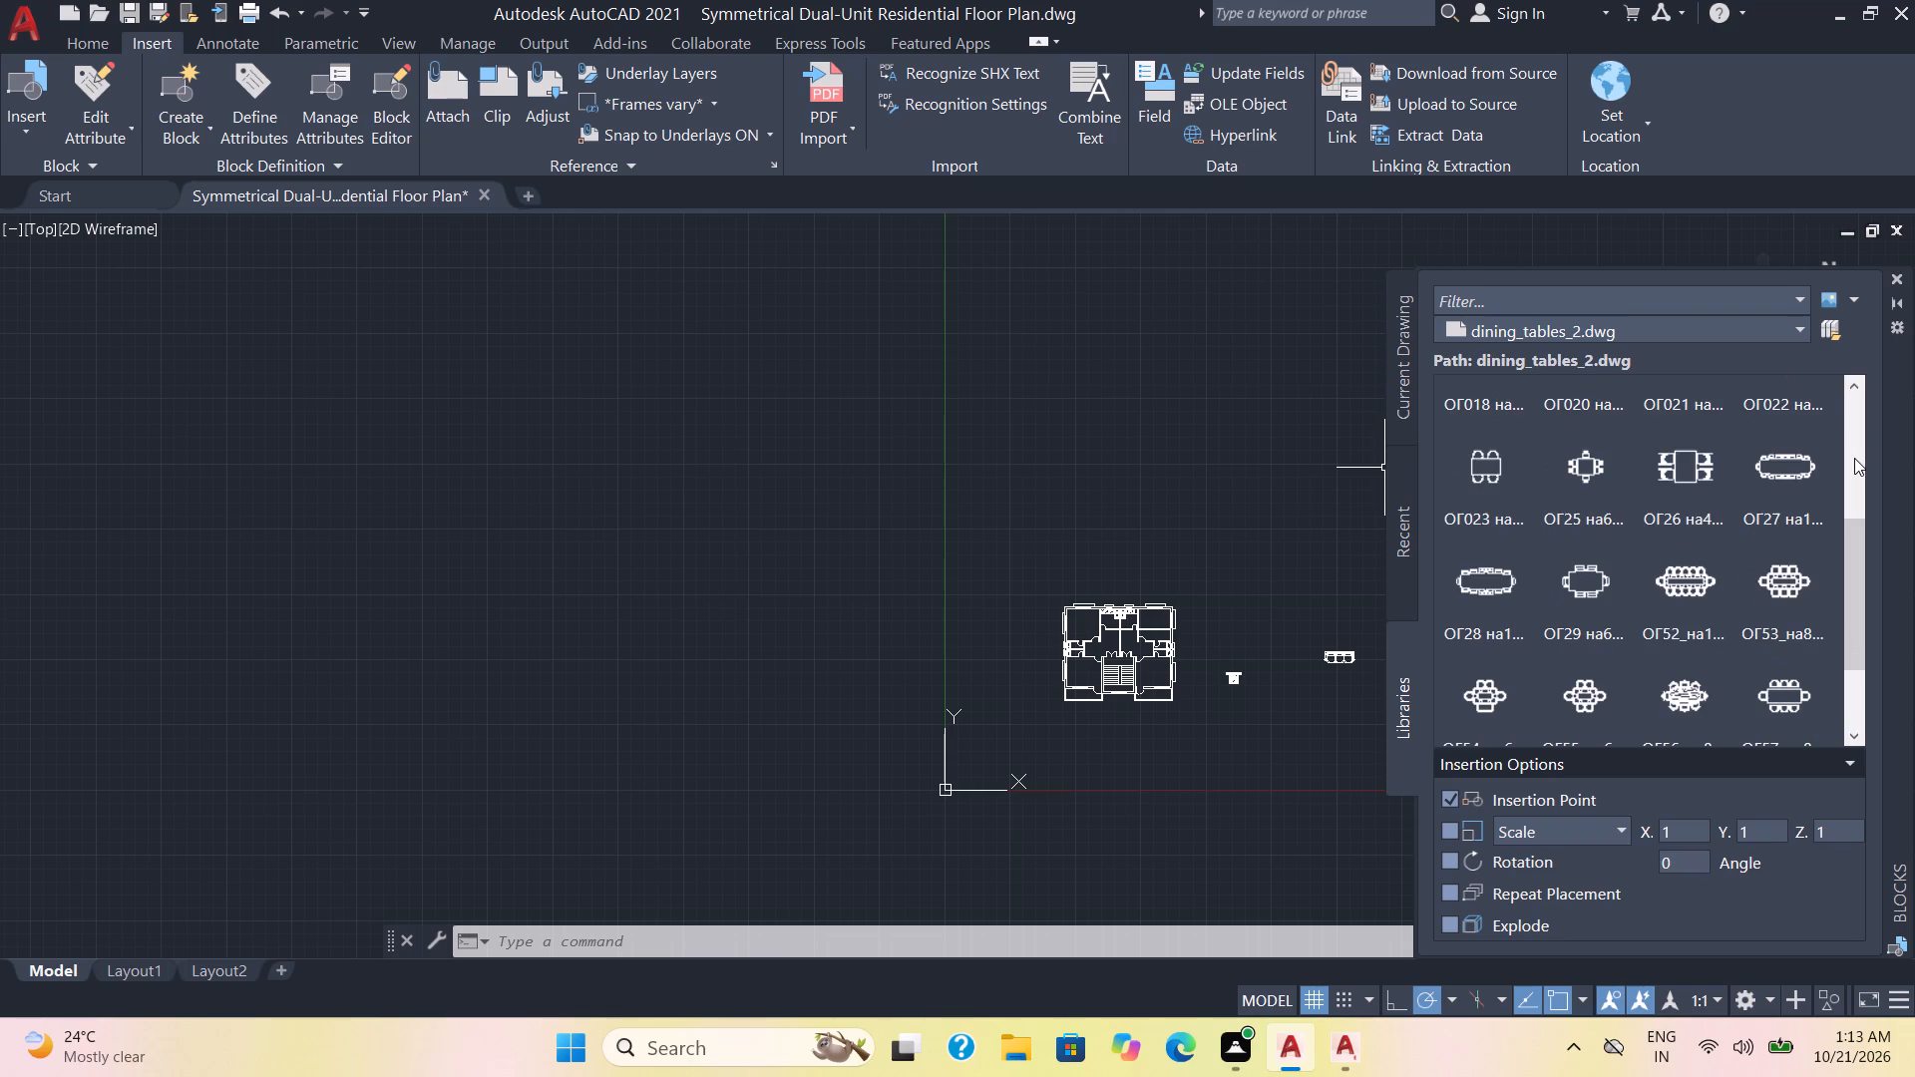
scroll(1854, 458, "down", 1)
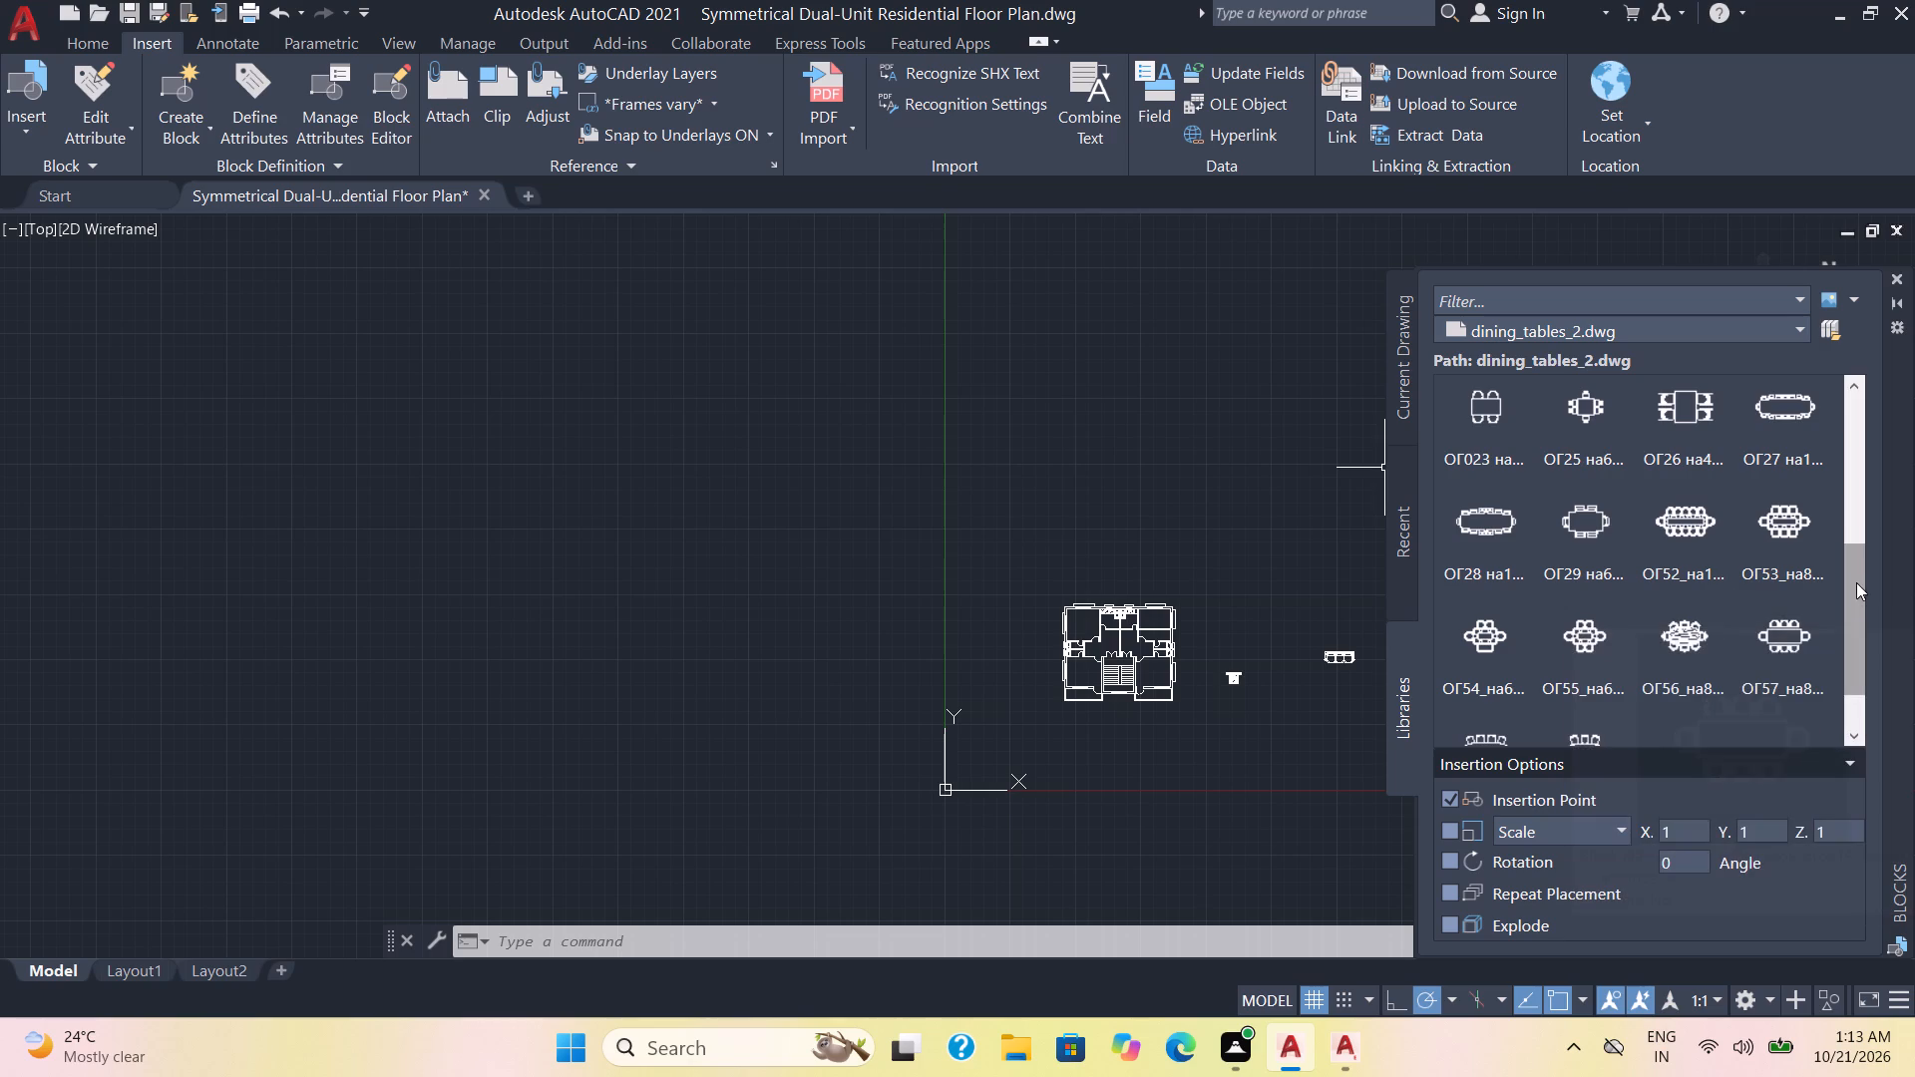
scroll(1847, 581, "down", 3)
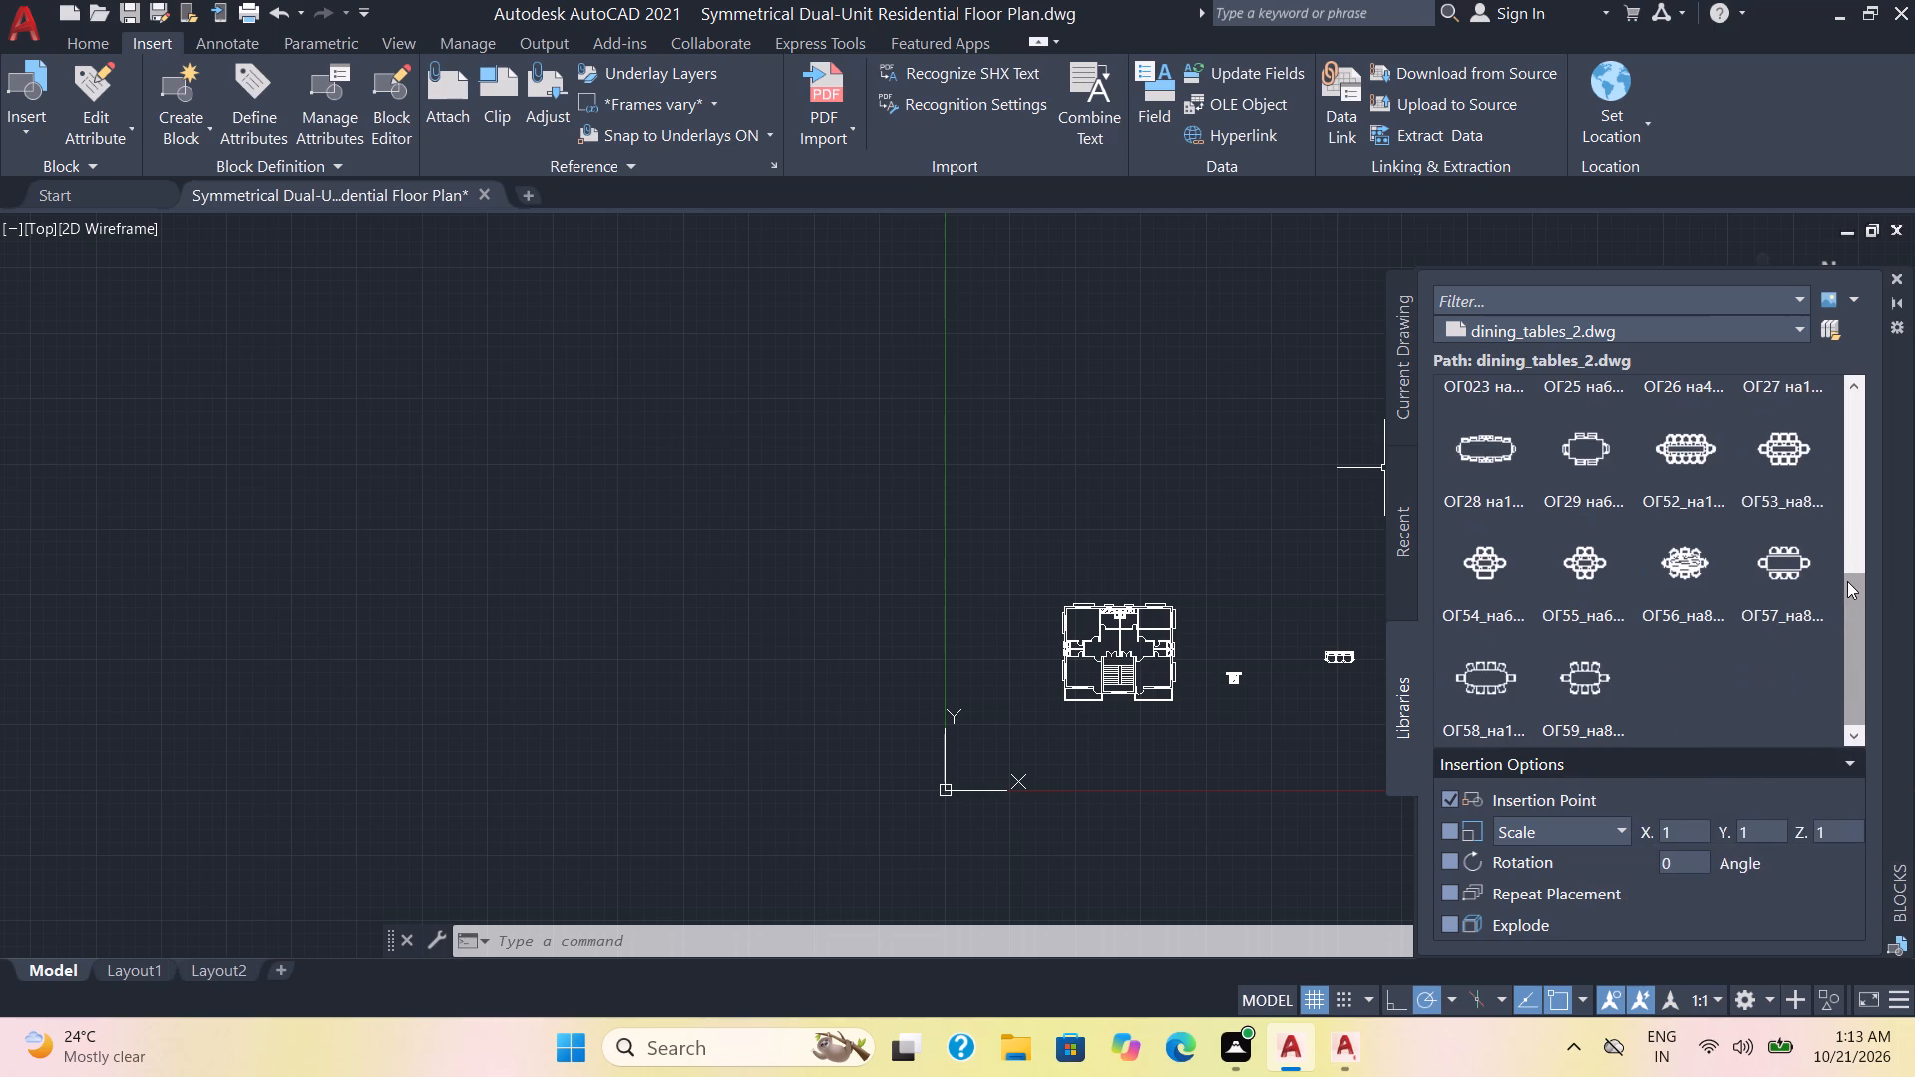
scroll(1847, 581, "up", 1)
left_click(1587, 635)
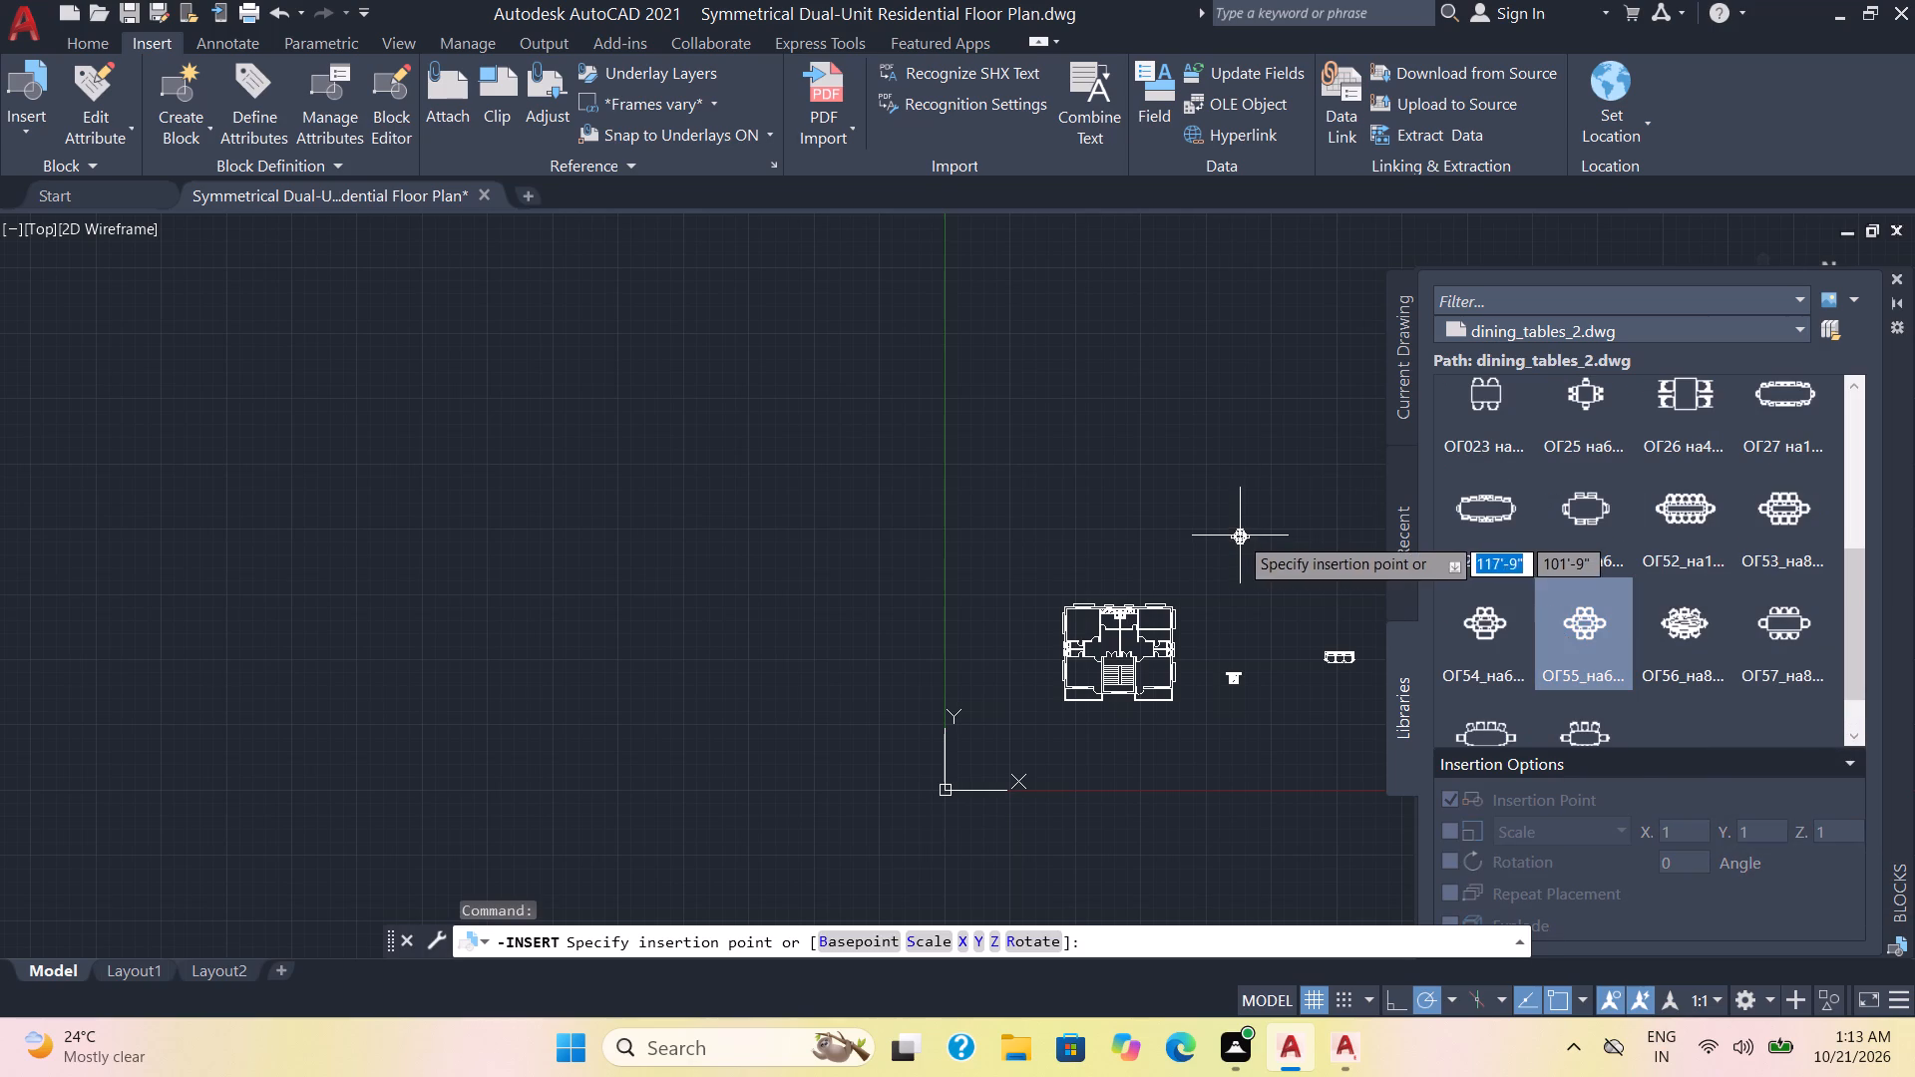
scroll(1227, 625, "up", 3)
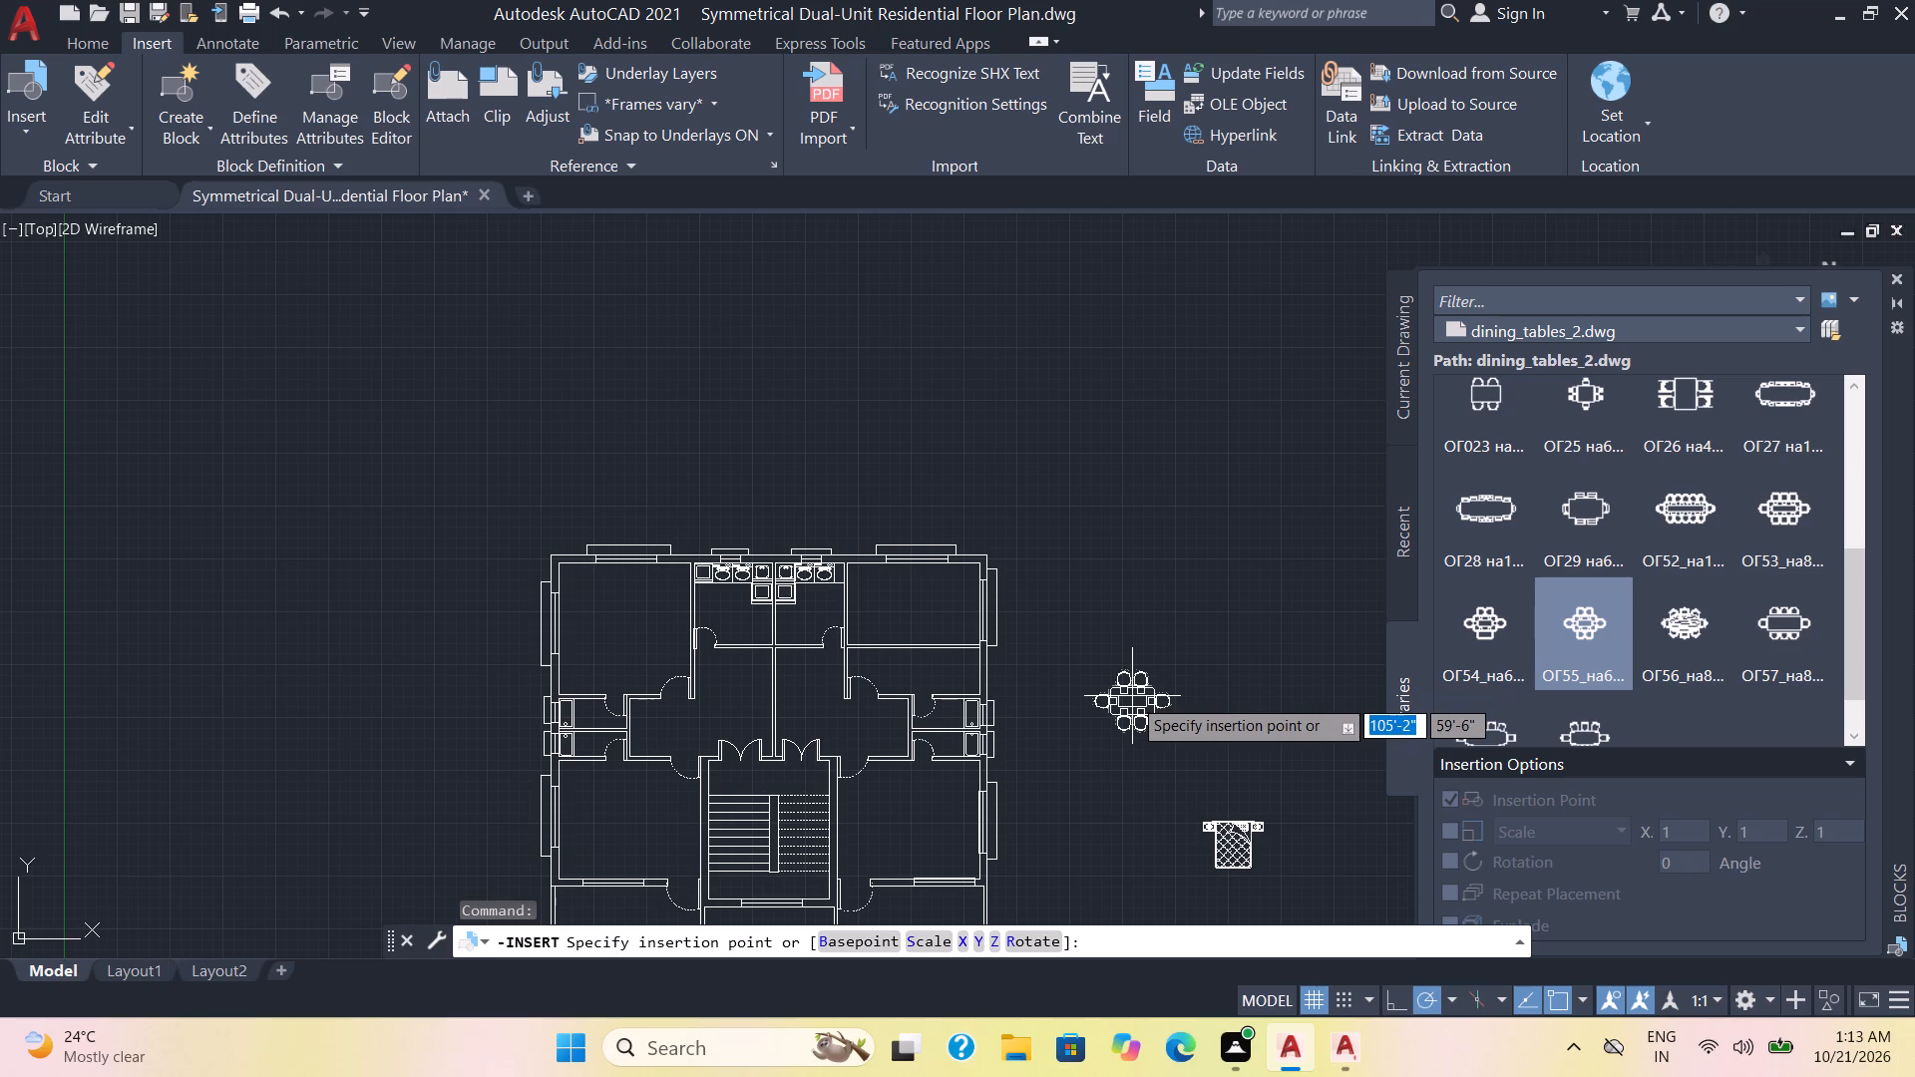
left_click(1131, 697)
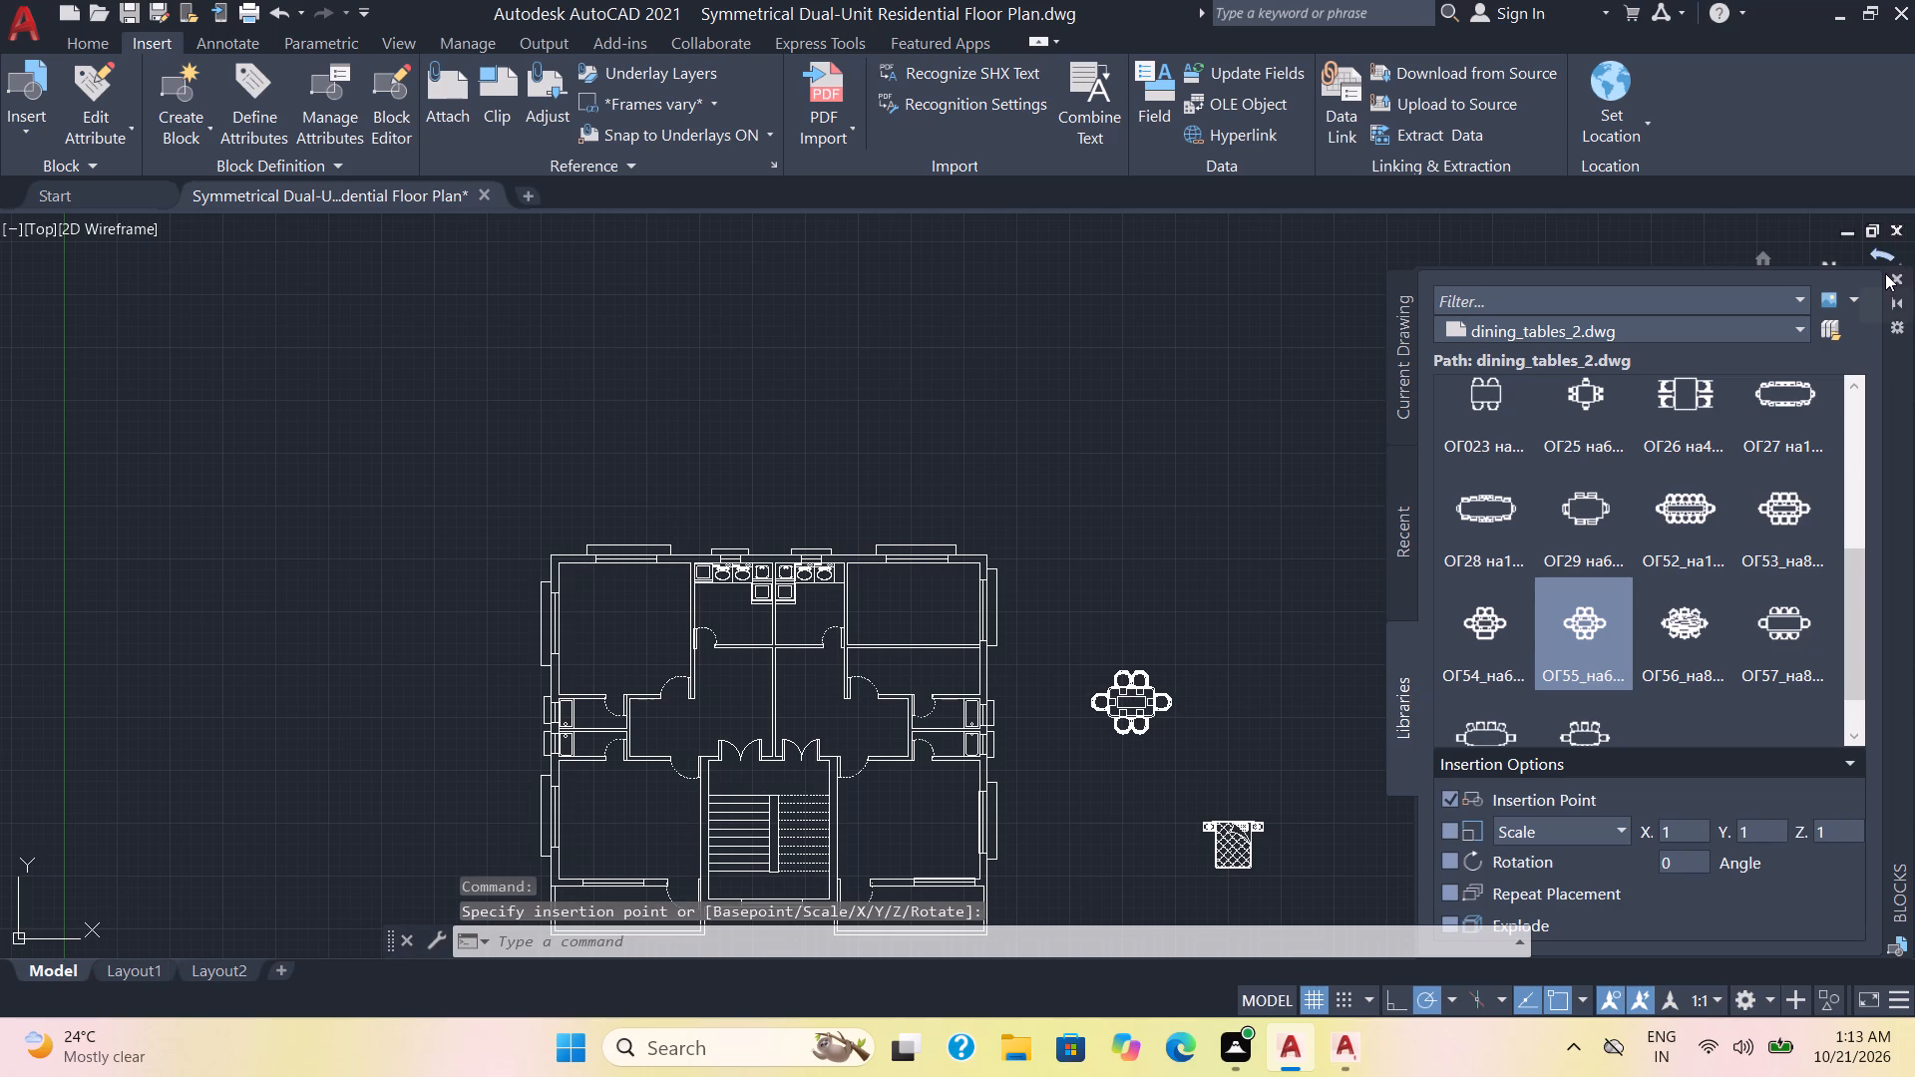
left_click(1894, 273)
Scale the three-seat sofa down again freehand from its lower-left seat corner to roughly half its size.
scroll(1297, 604, "down", 2)
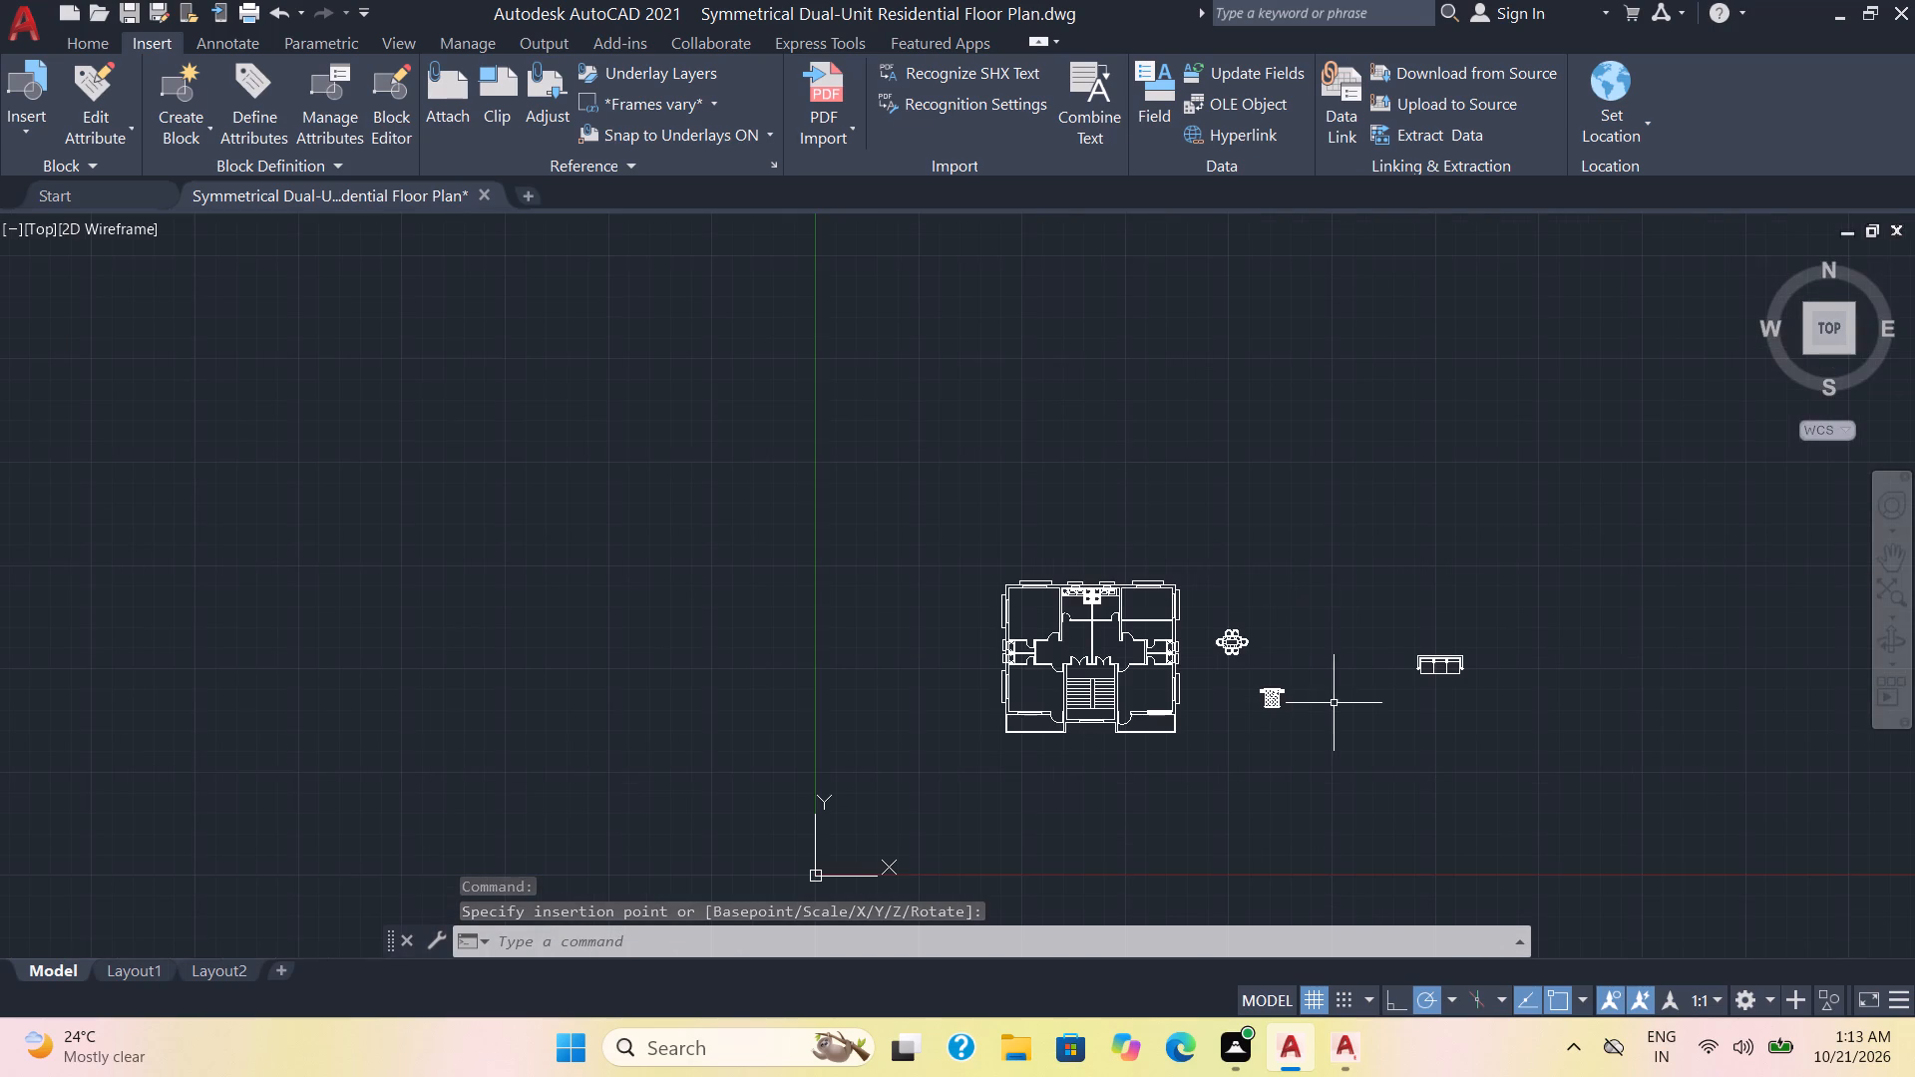
middle_click_drag(1334, 703, 1484, 571)
scroll(1484, 570, "up", 2)
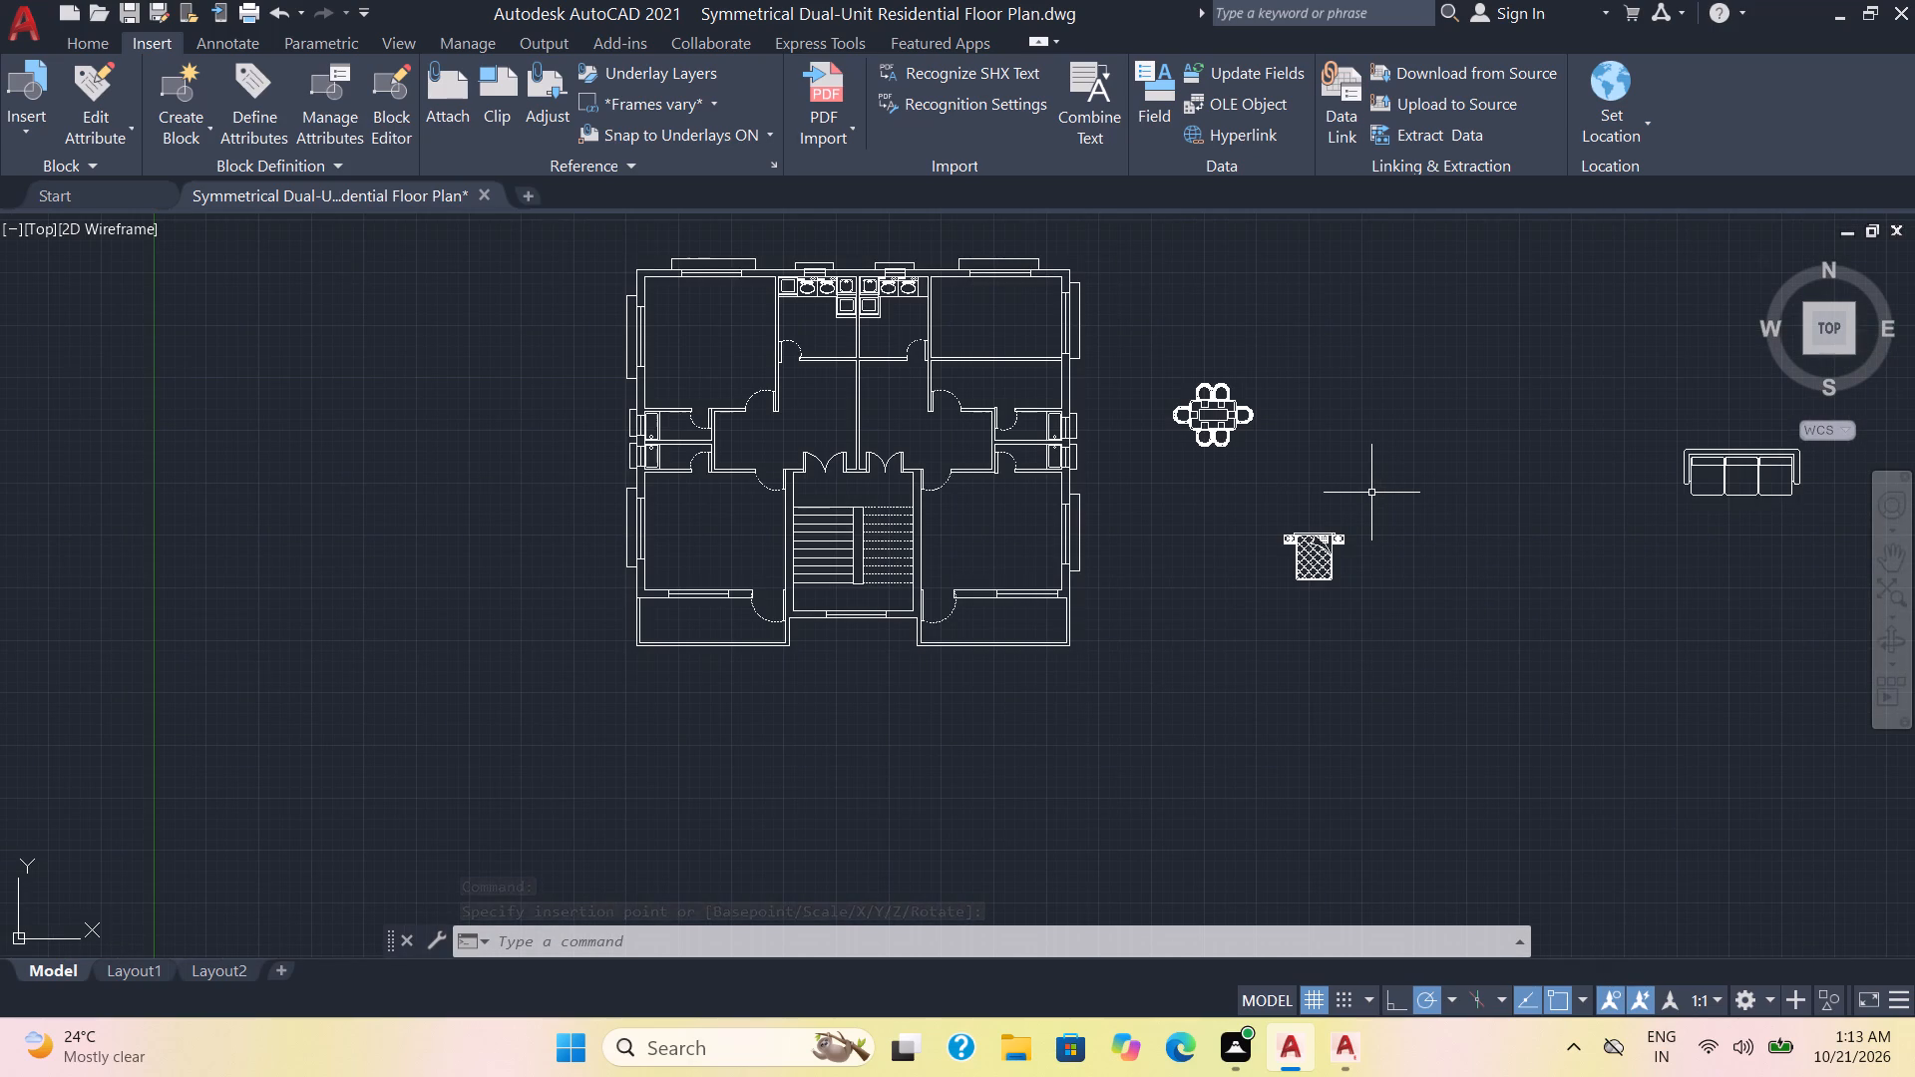
left_click(1771, 526)
left_click(1694, 454)
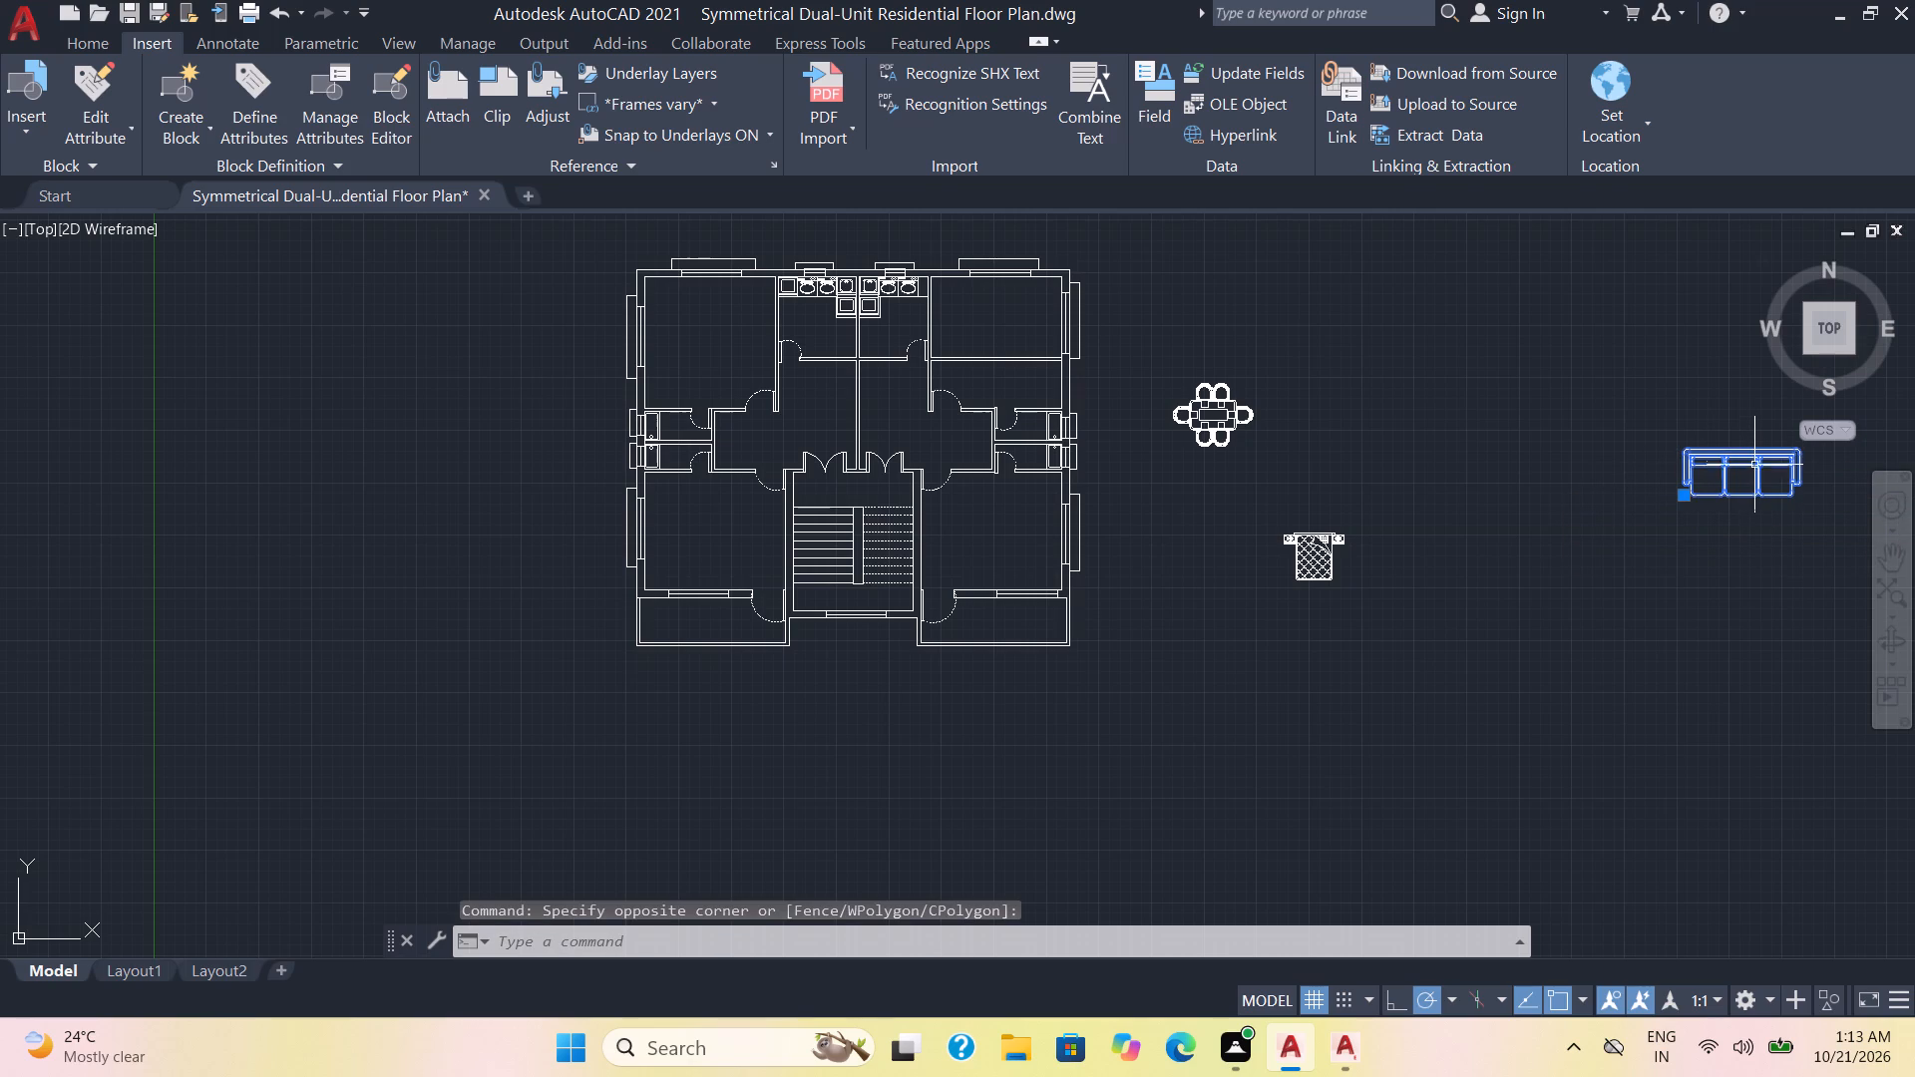
type("sc")
key("Return")
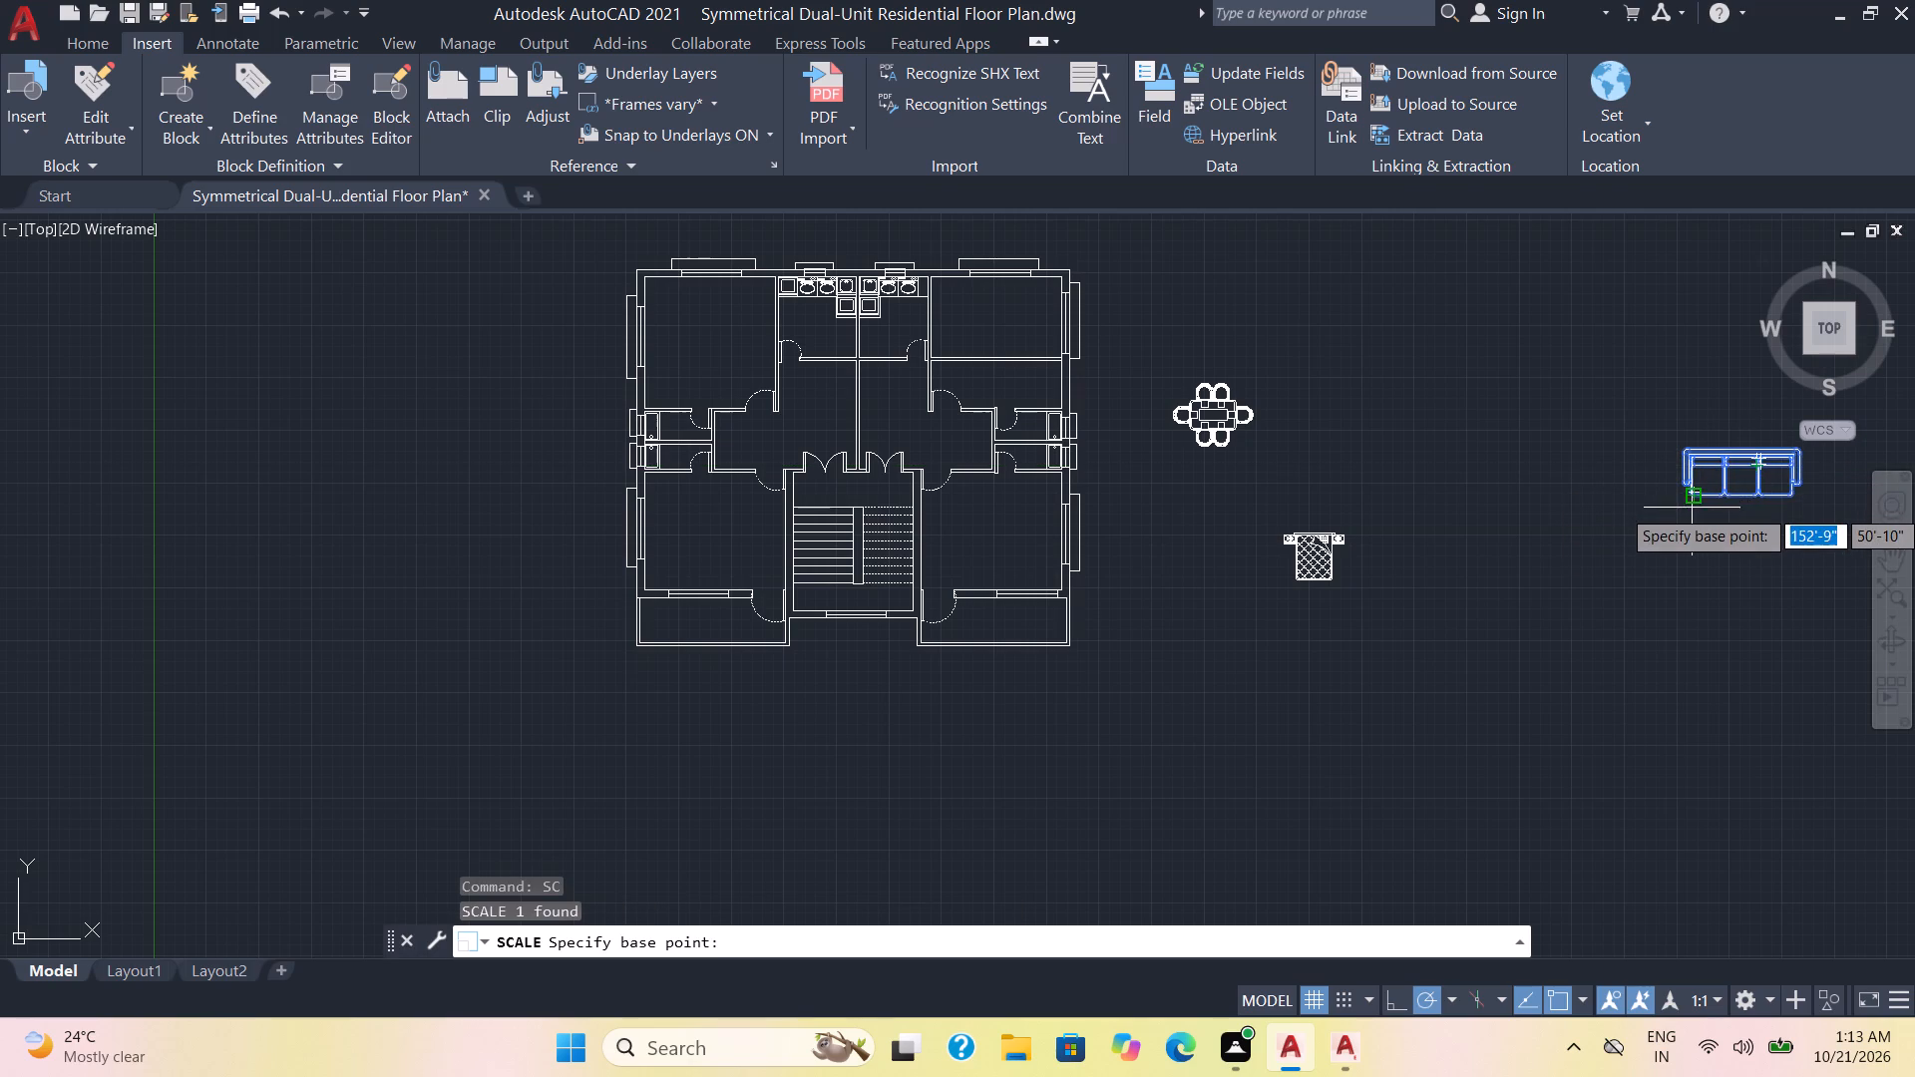
left_click(1697, 496)
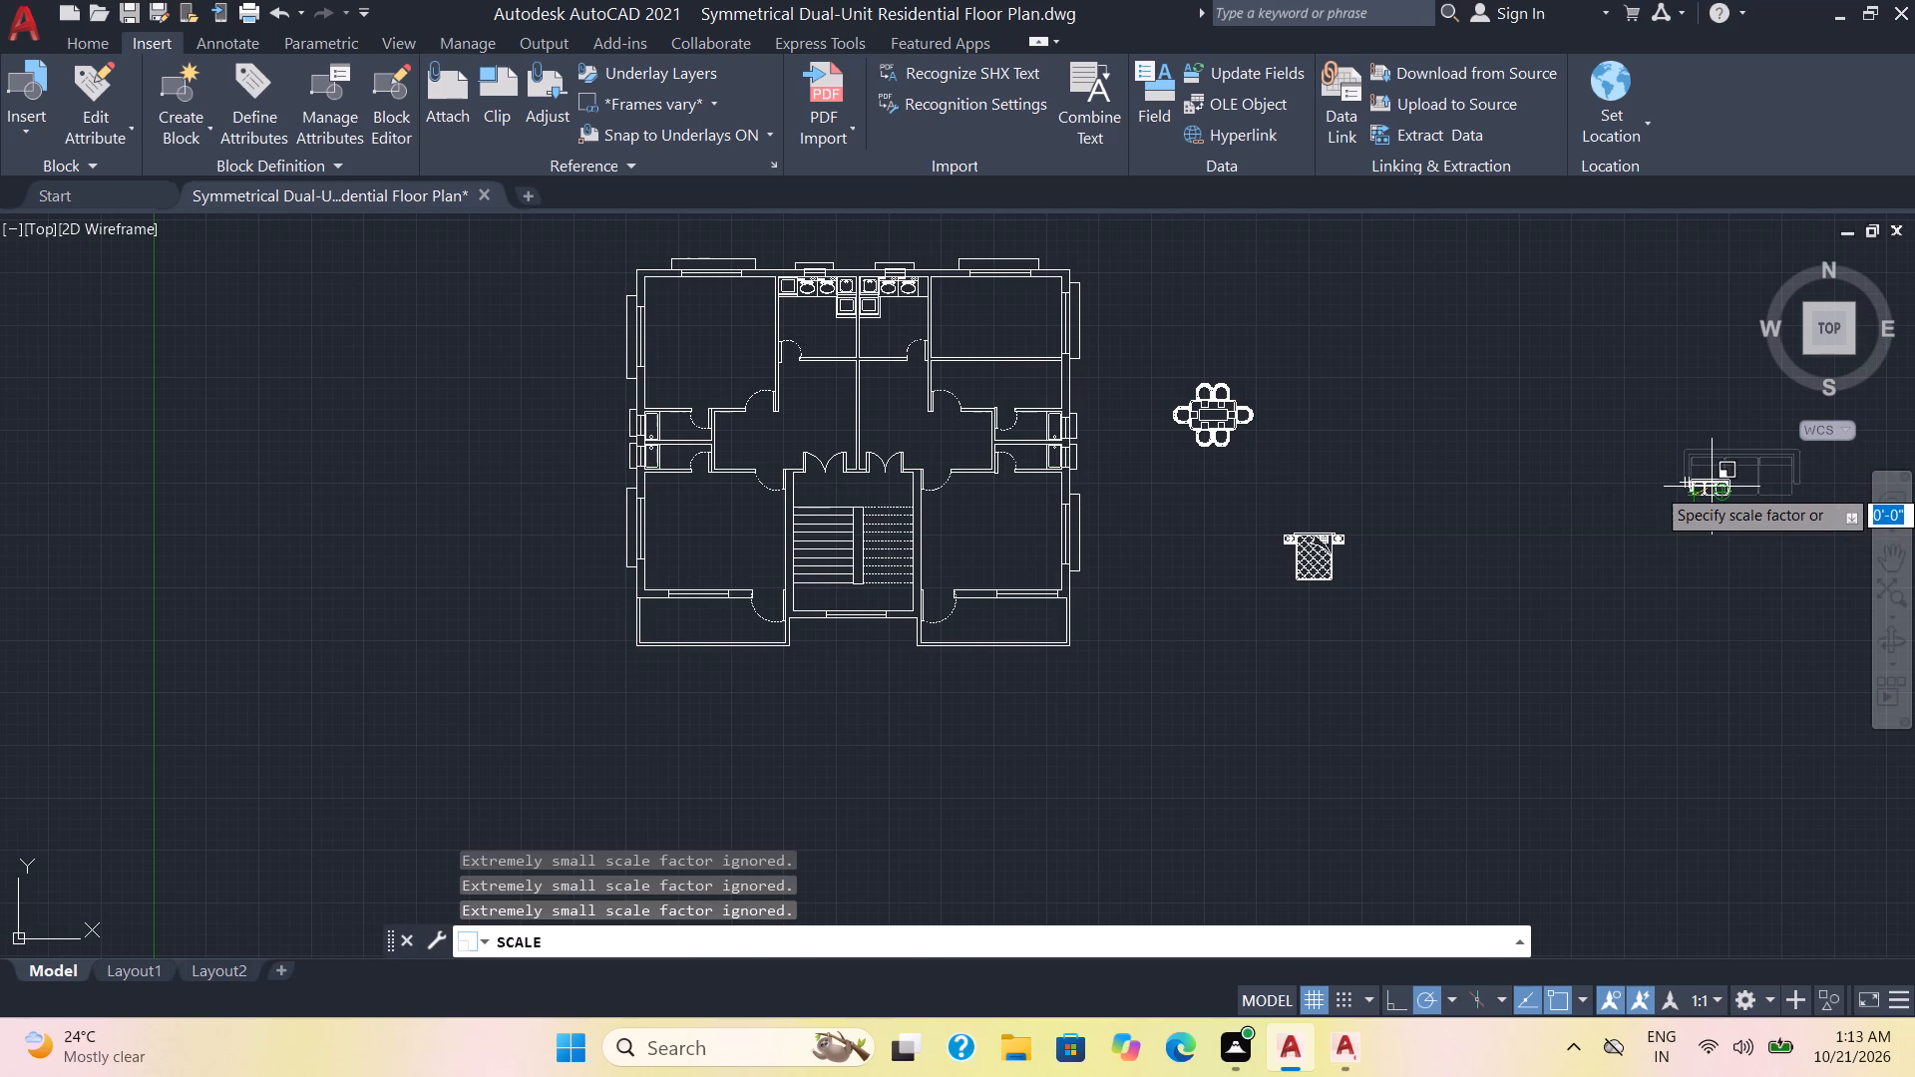
left_click(1713, 487)
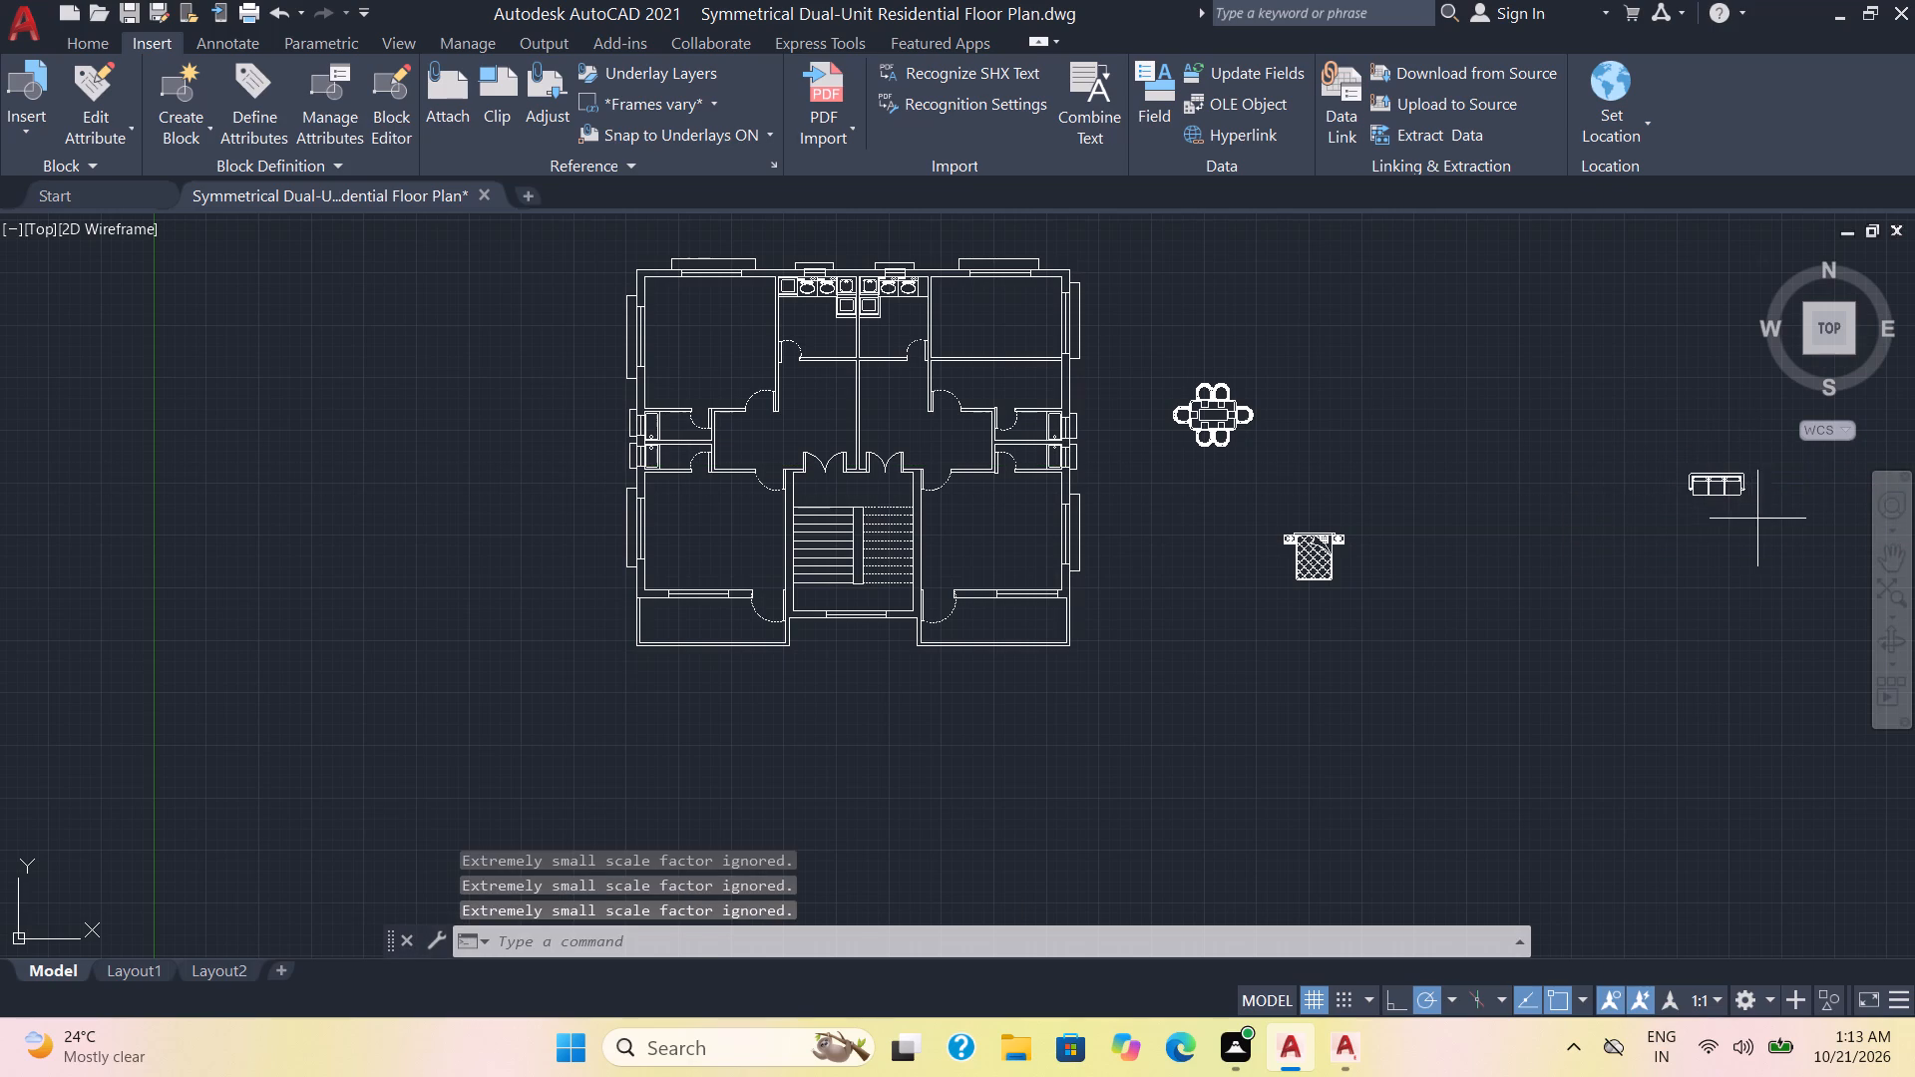
Move the sofa next to the floor plan, between its right side and the bed, below the dining table.
left_click(1757, 519)
left_click(1682, 475)
key("m")
key("Return")
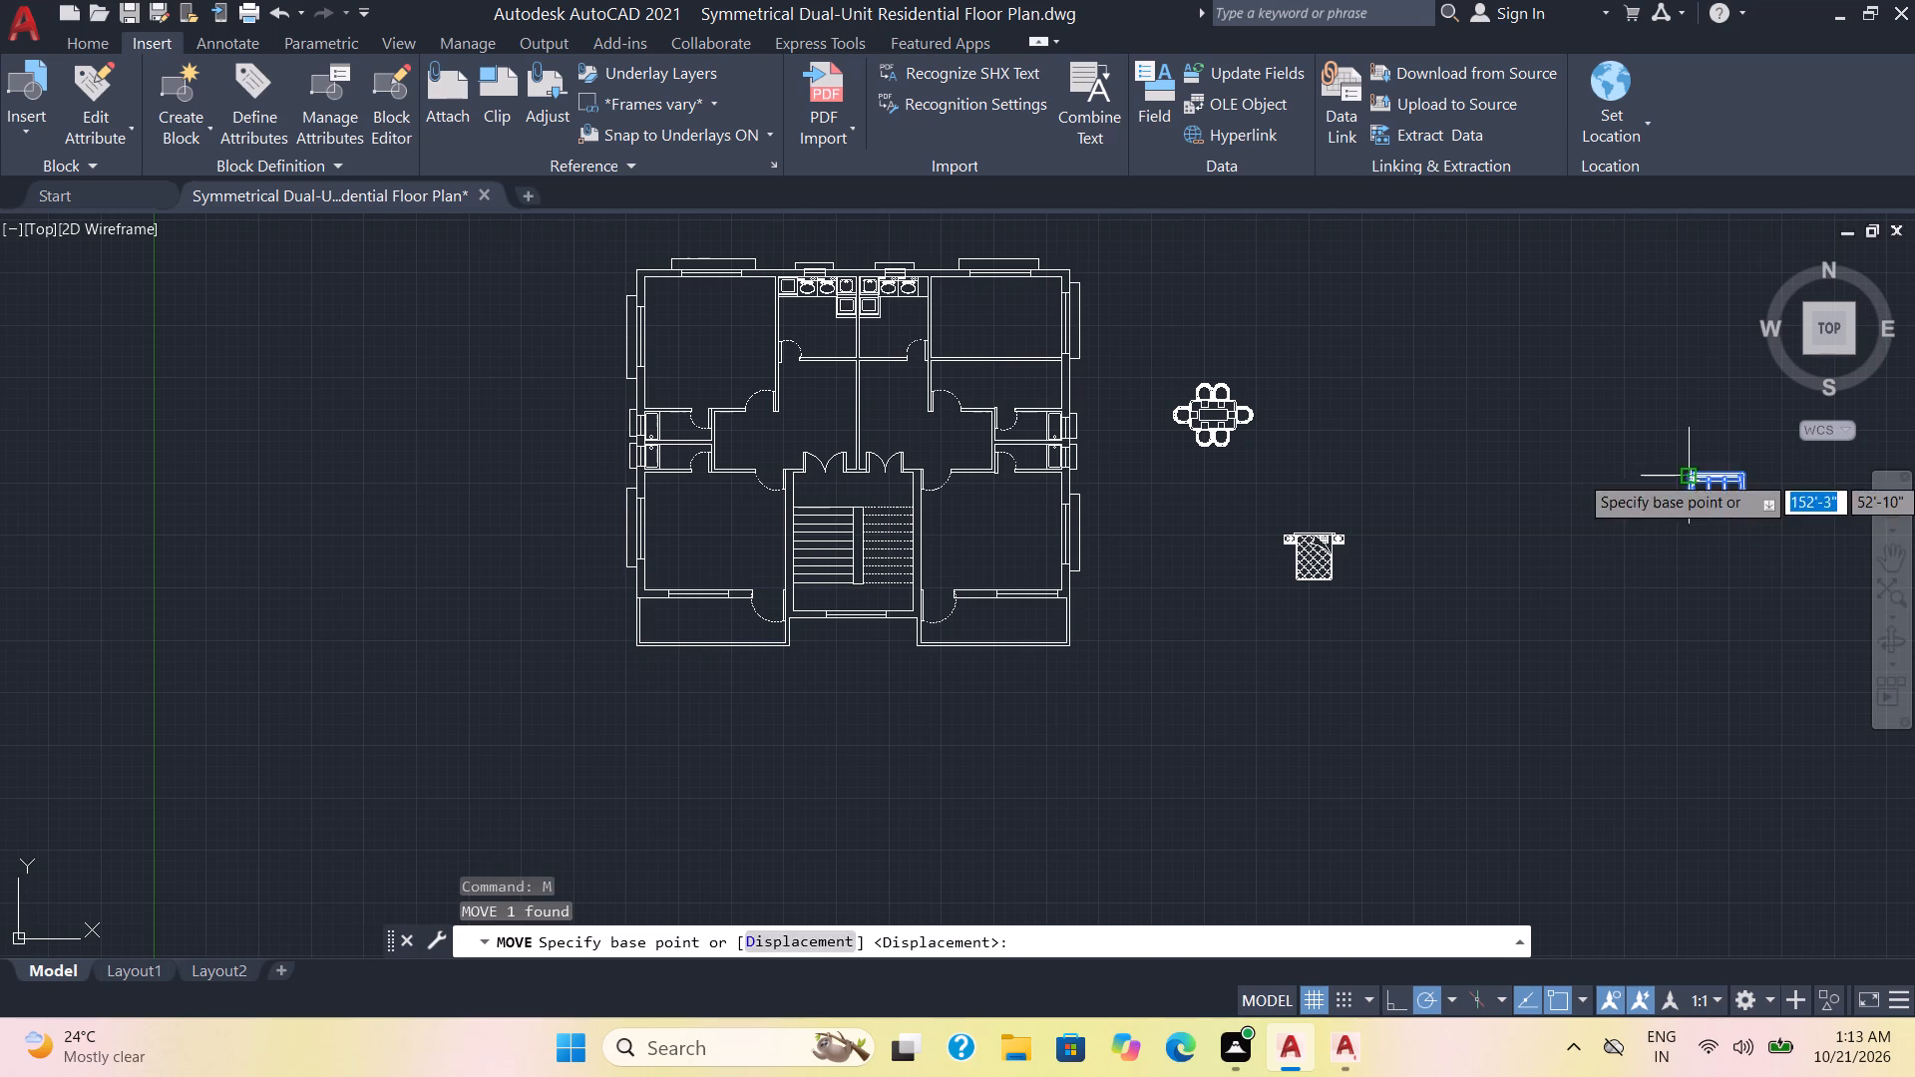
left_click(1692, 473)
left_click(1129, 530)
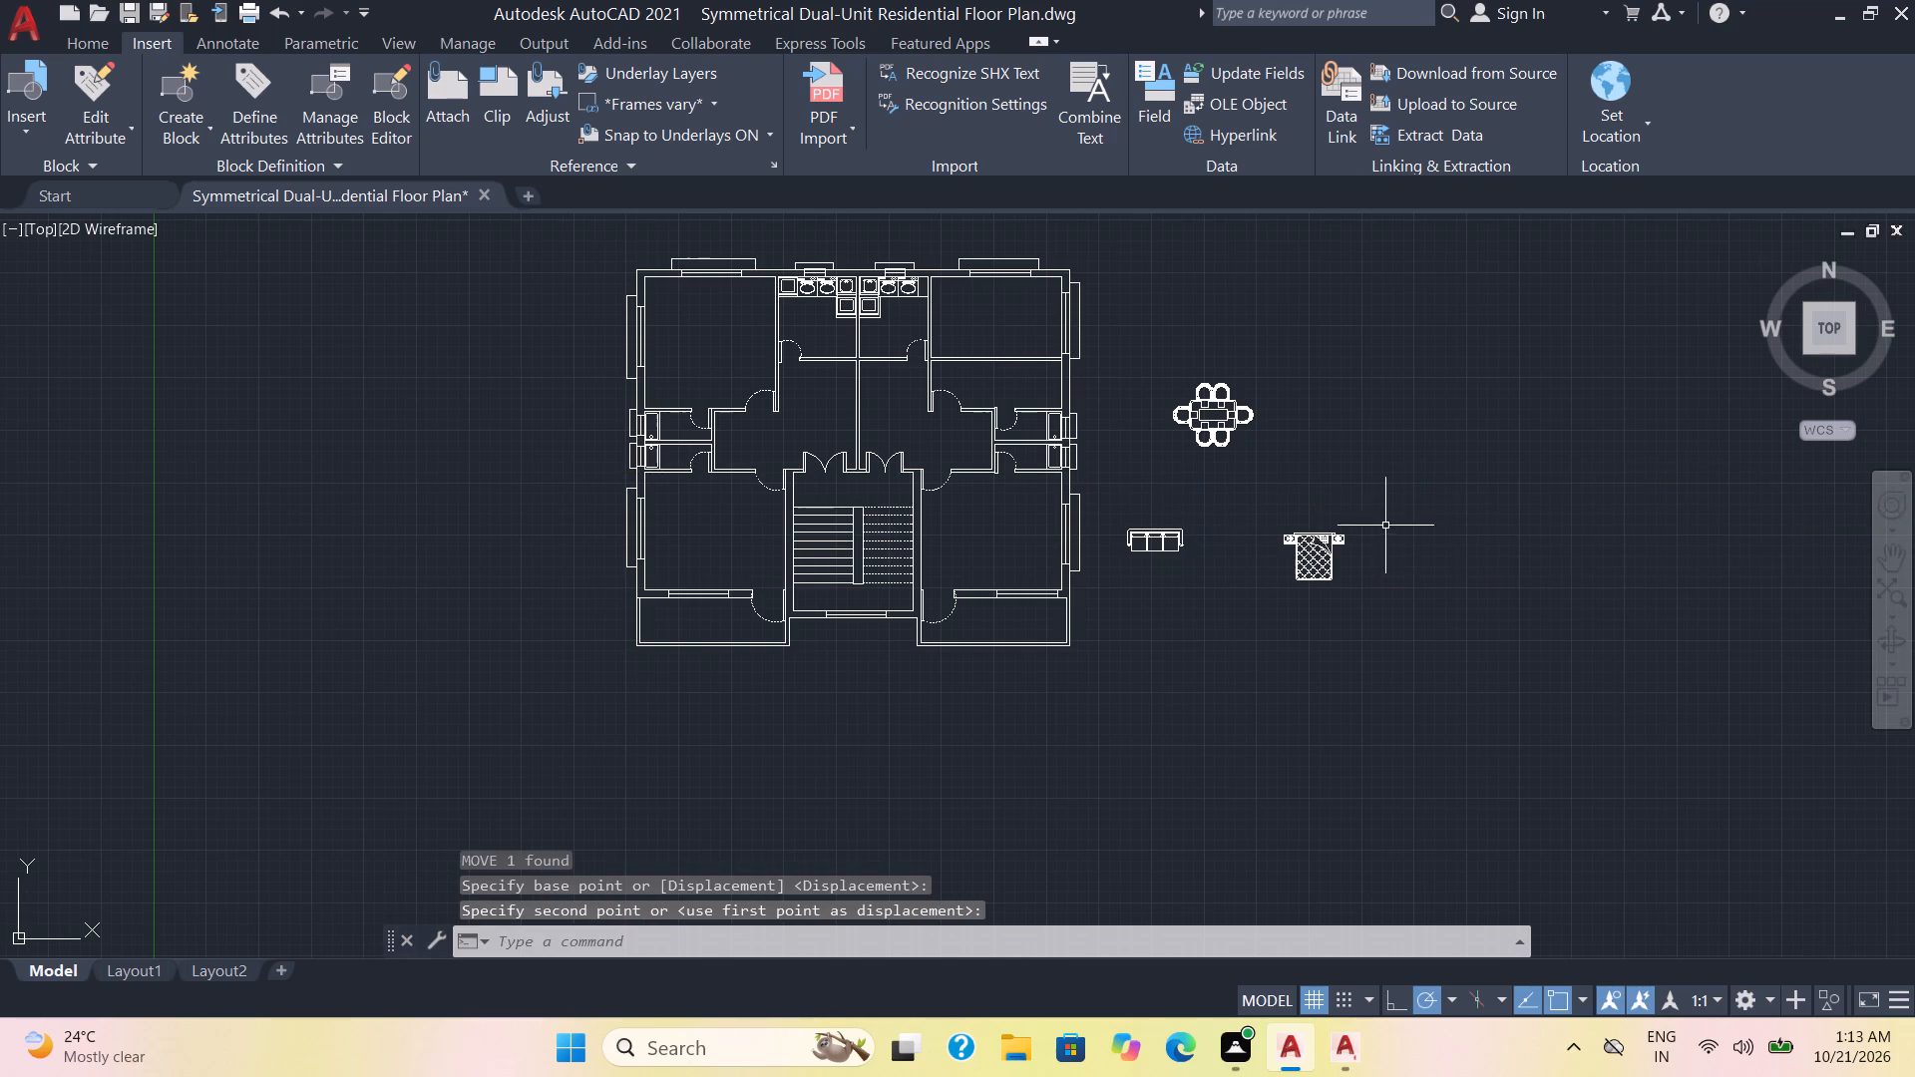
Save the drawing.
middle_click_drag(1358, 465, 1591, 476)
scroll(1591, 476, "up", 1)
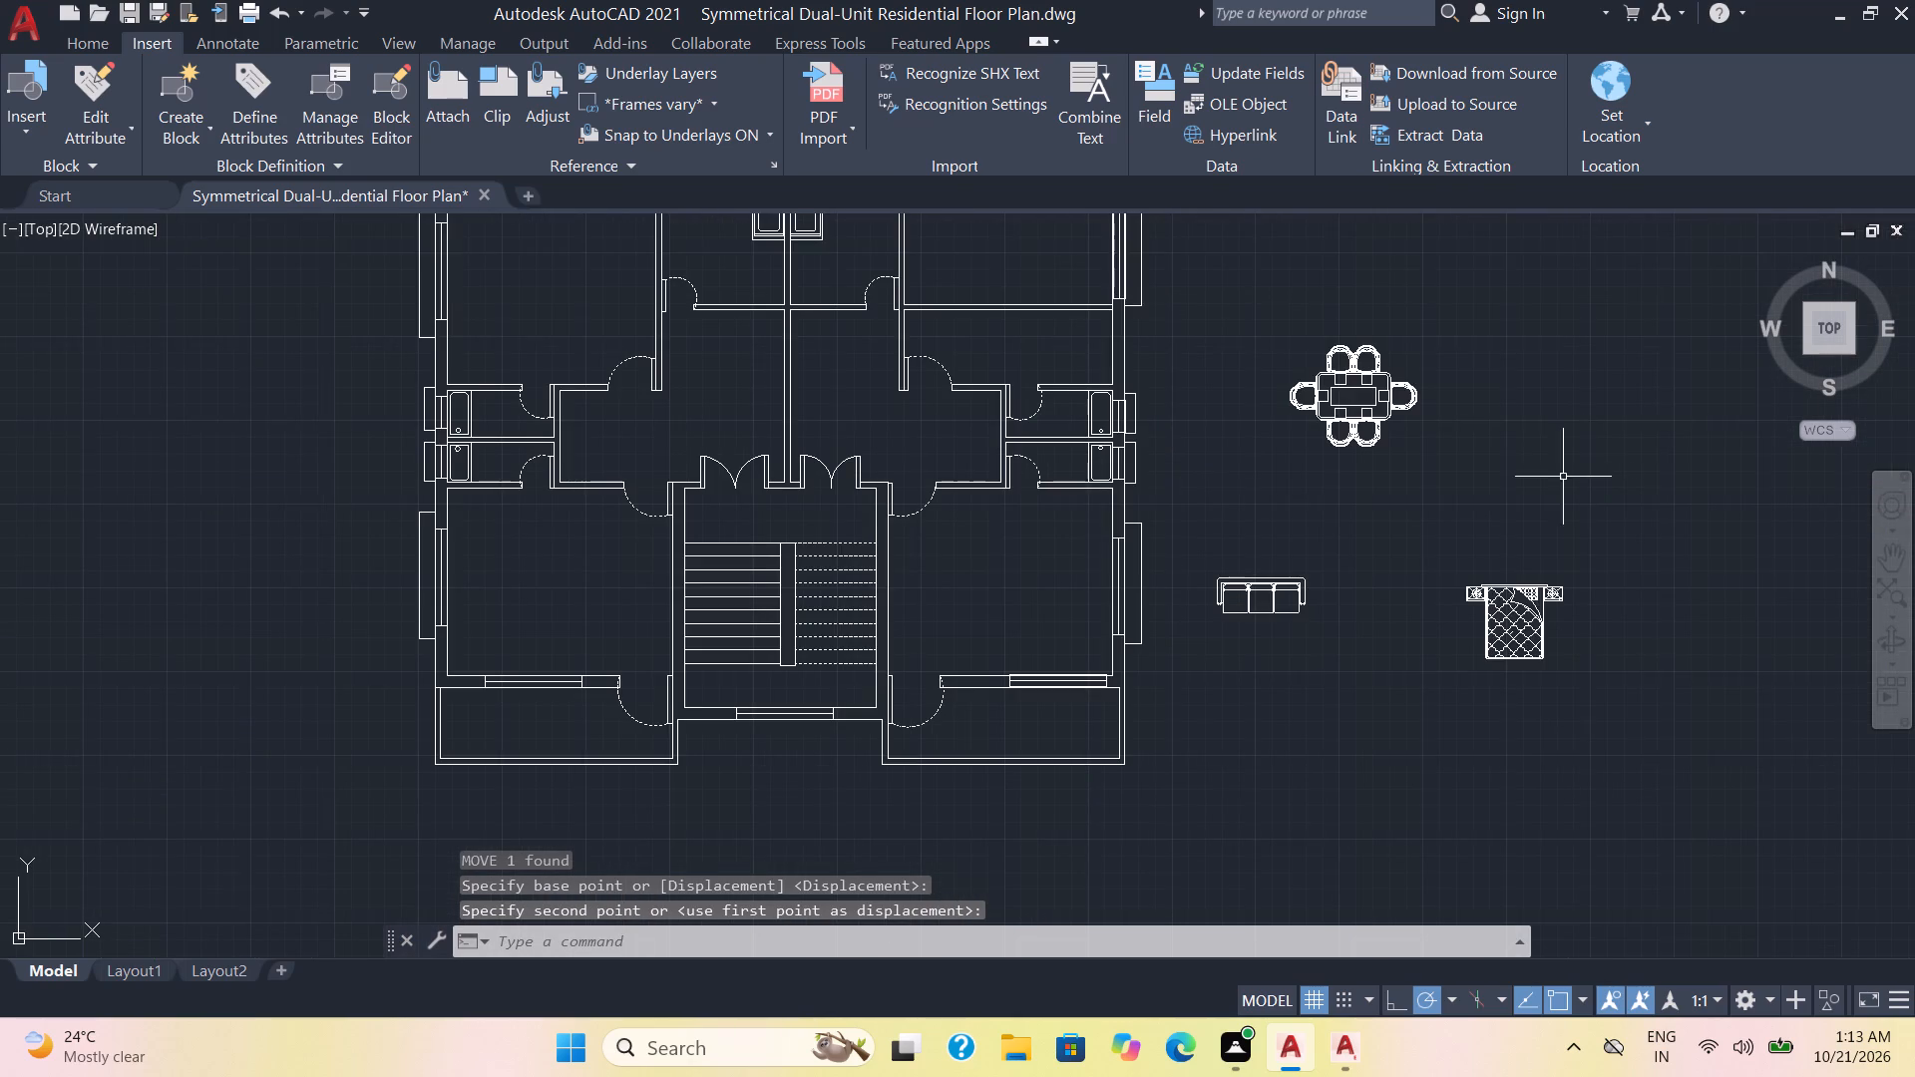
middle_click_drag(1563, 477, 1662, 536)
key("ctrl+s")
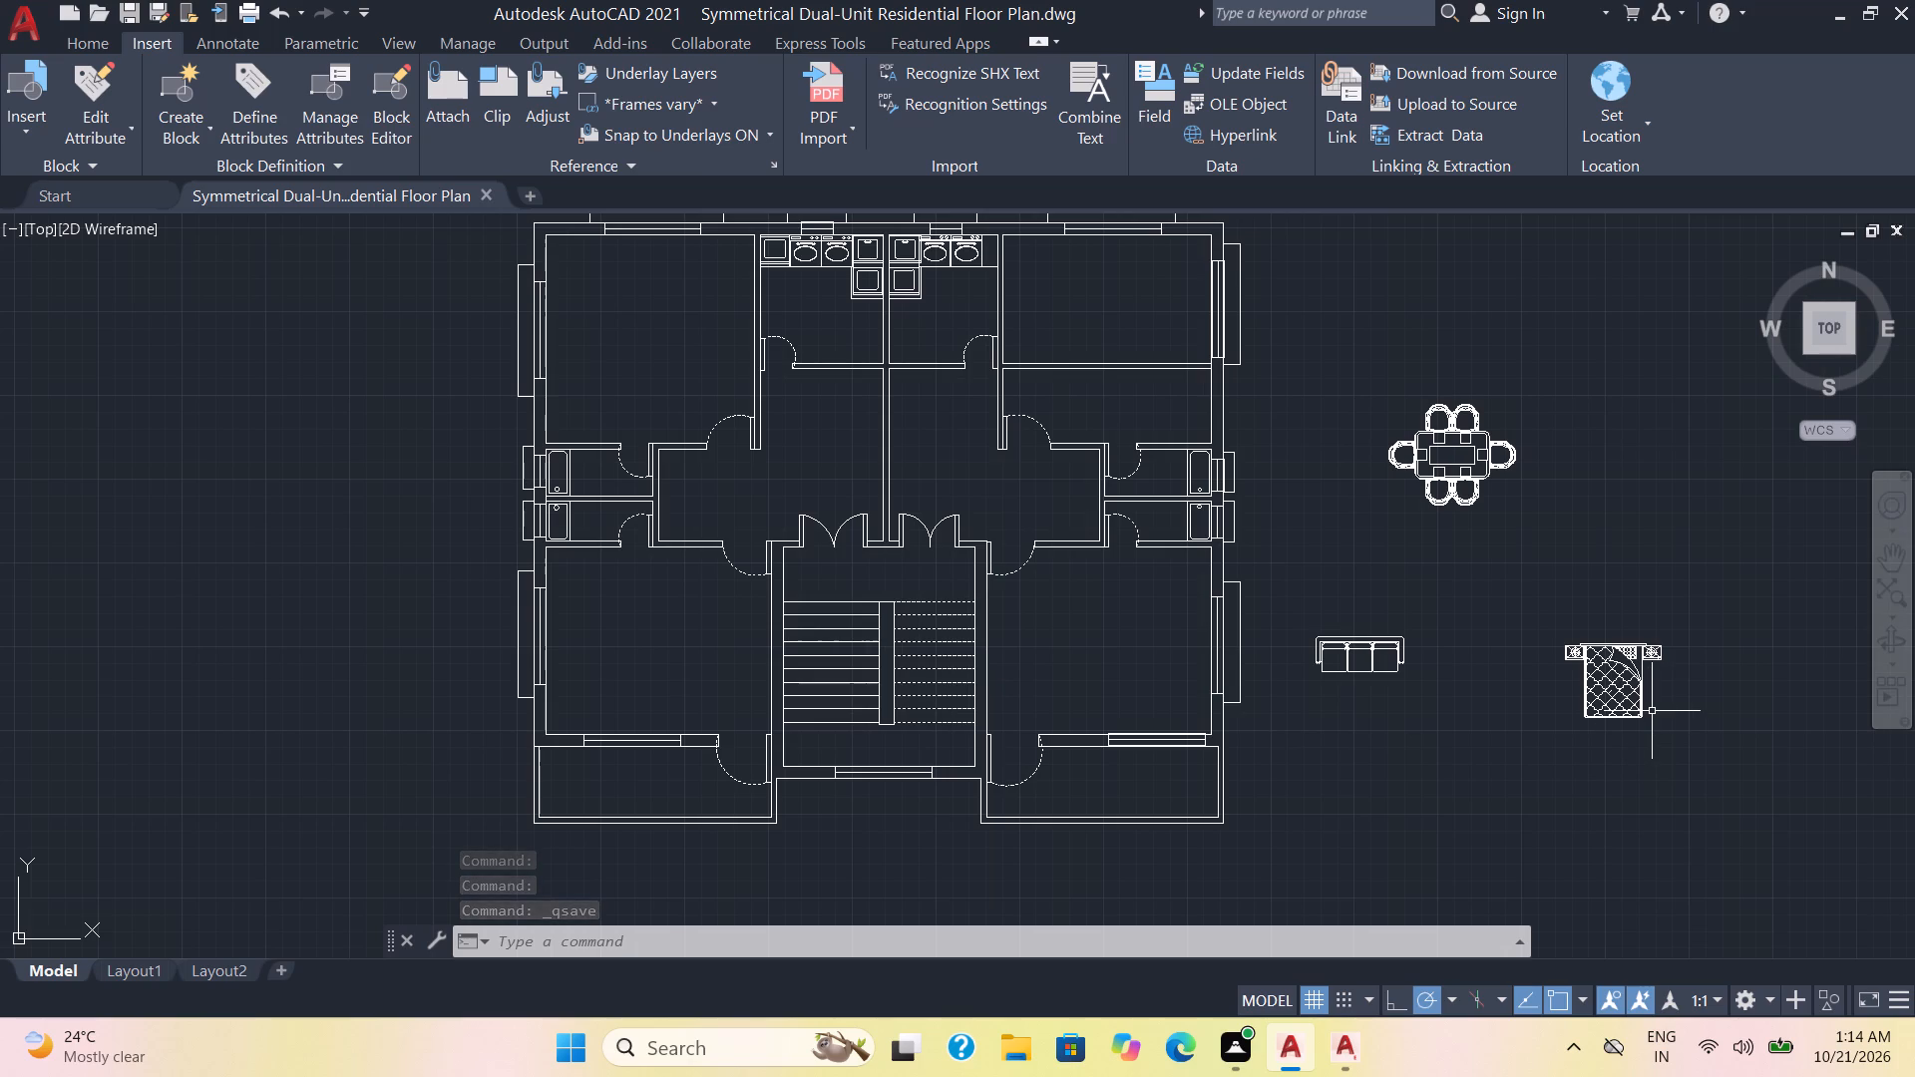
Scale the bed down slightly freehand from its upper-right corner.
left_click(1680, 749)
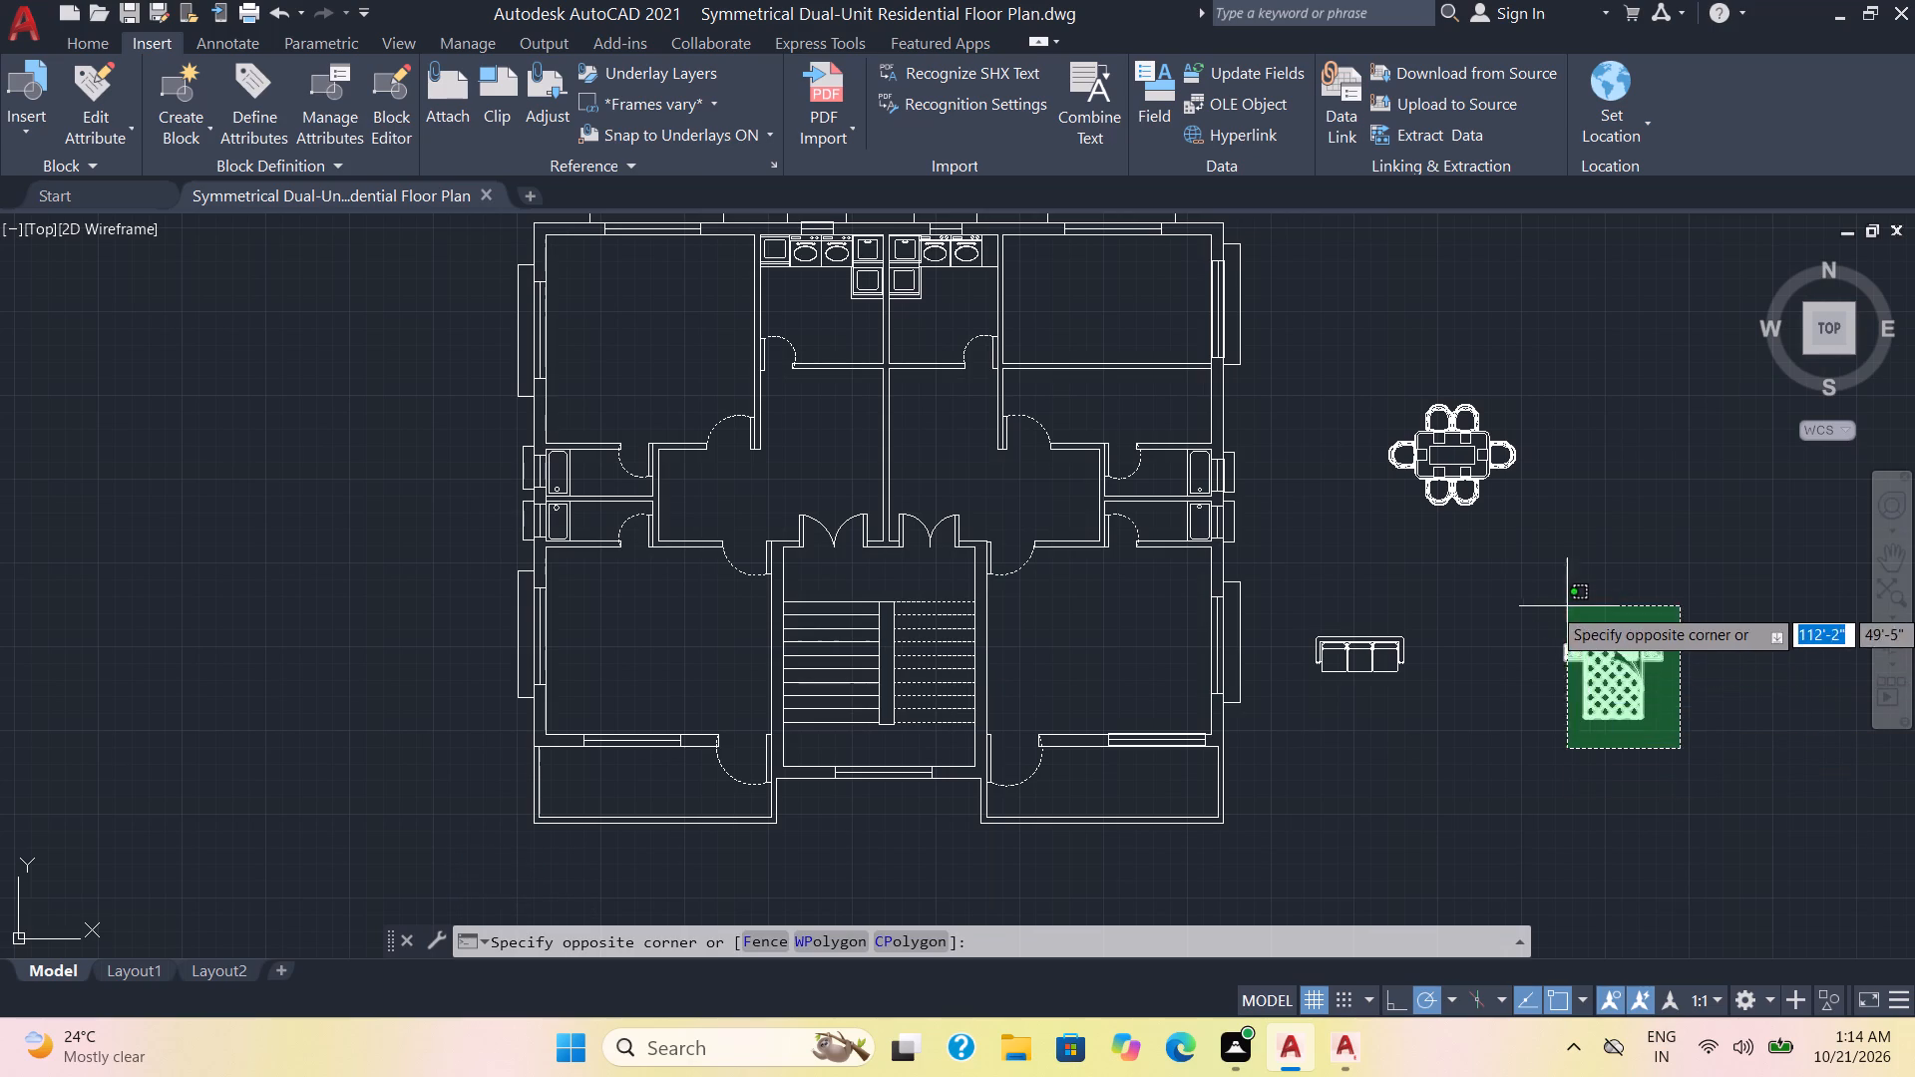
left_click(1565, 604)
type("sc")
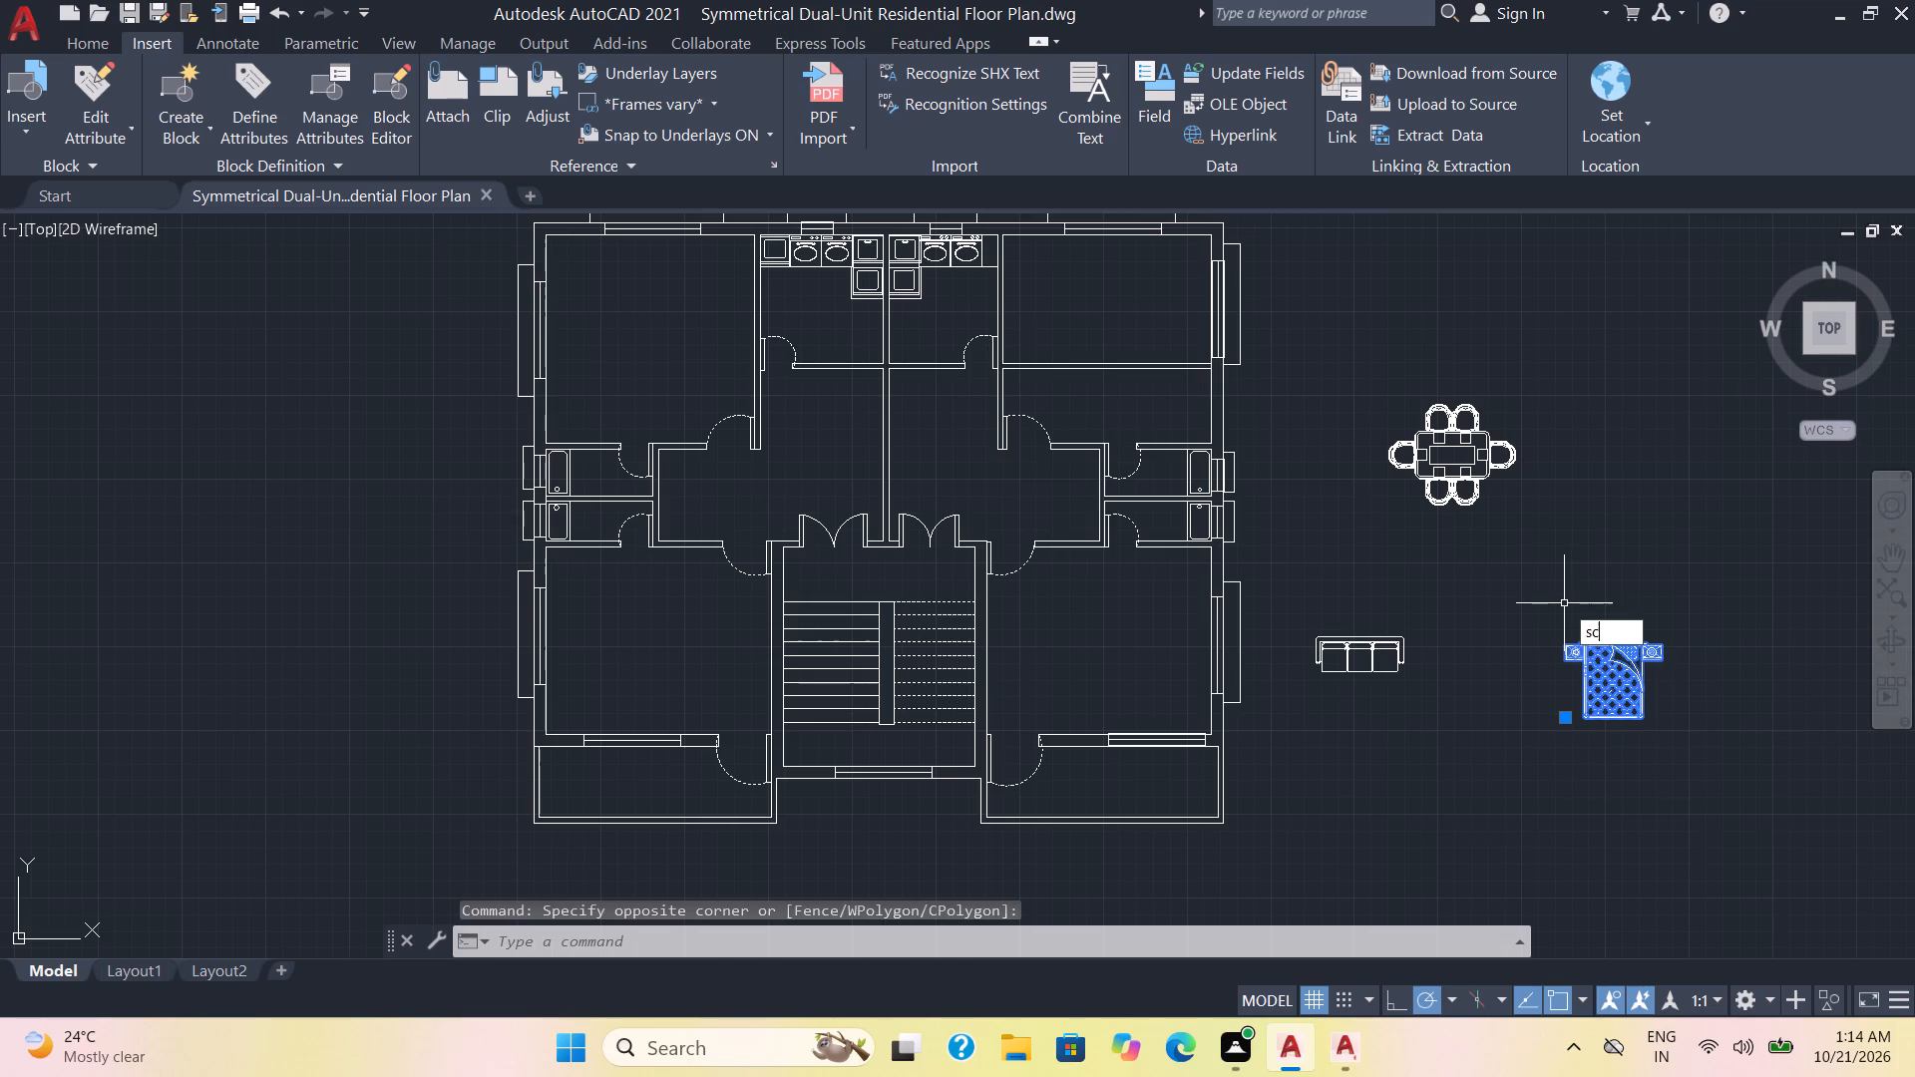
key("Return")
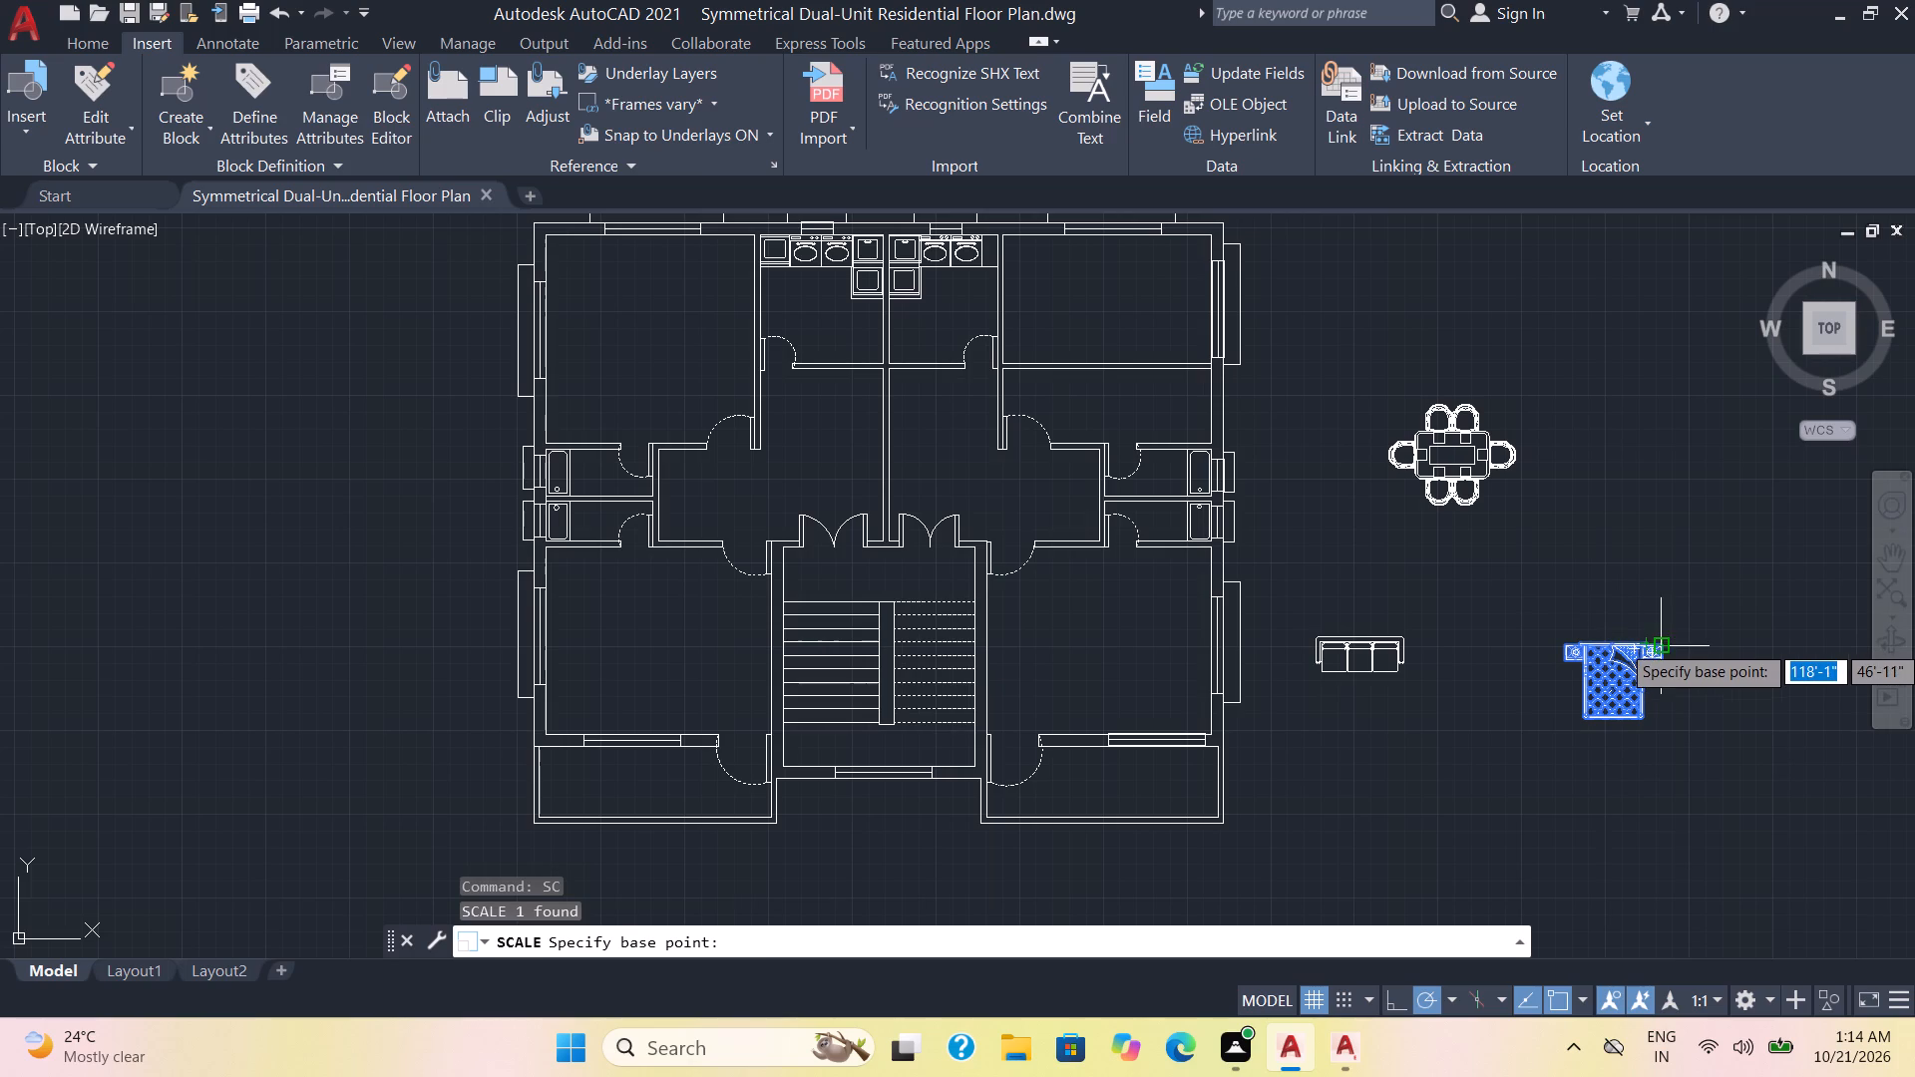
left_click(1663, 643)
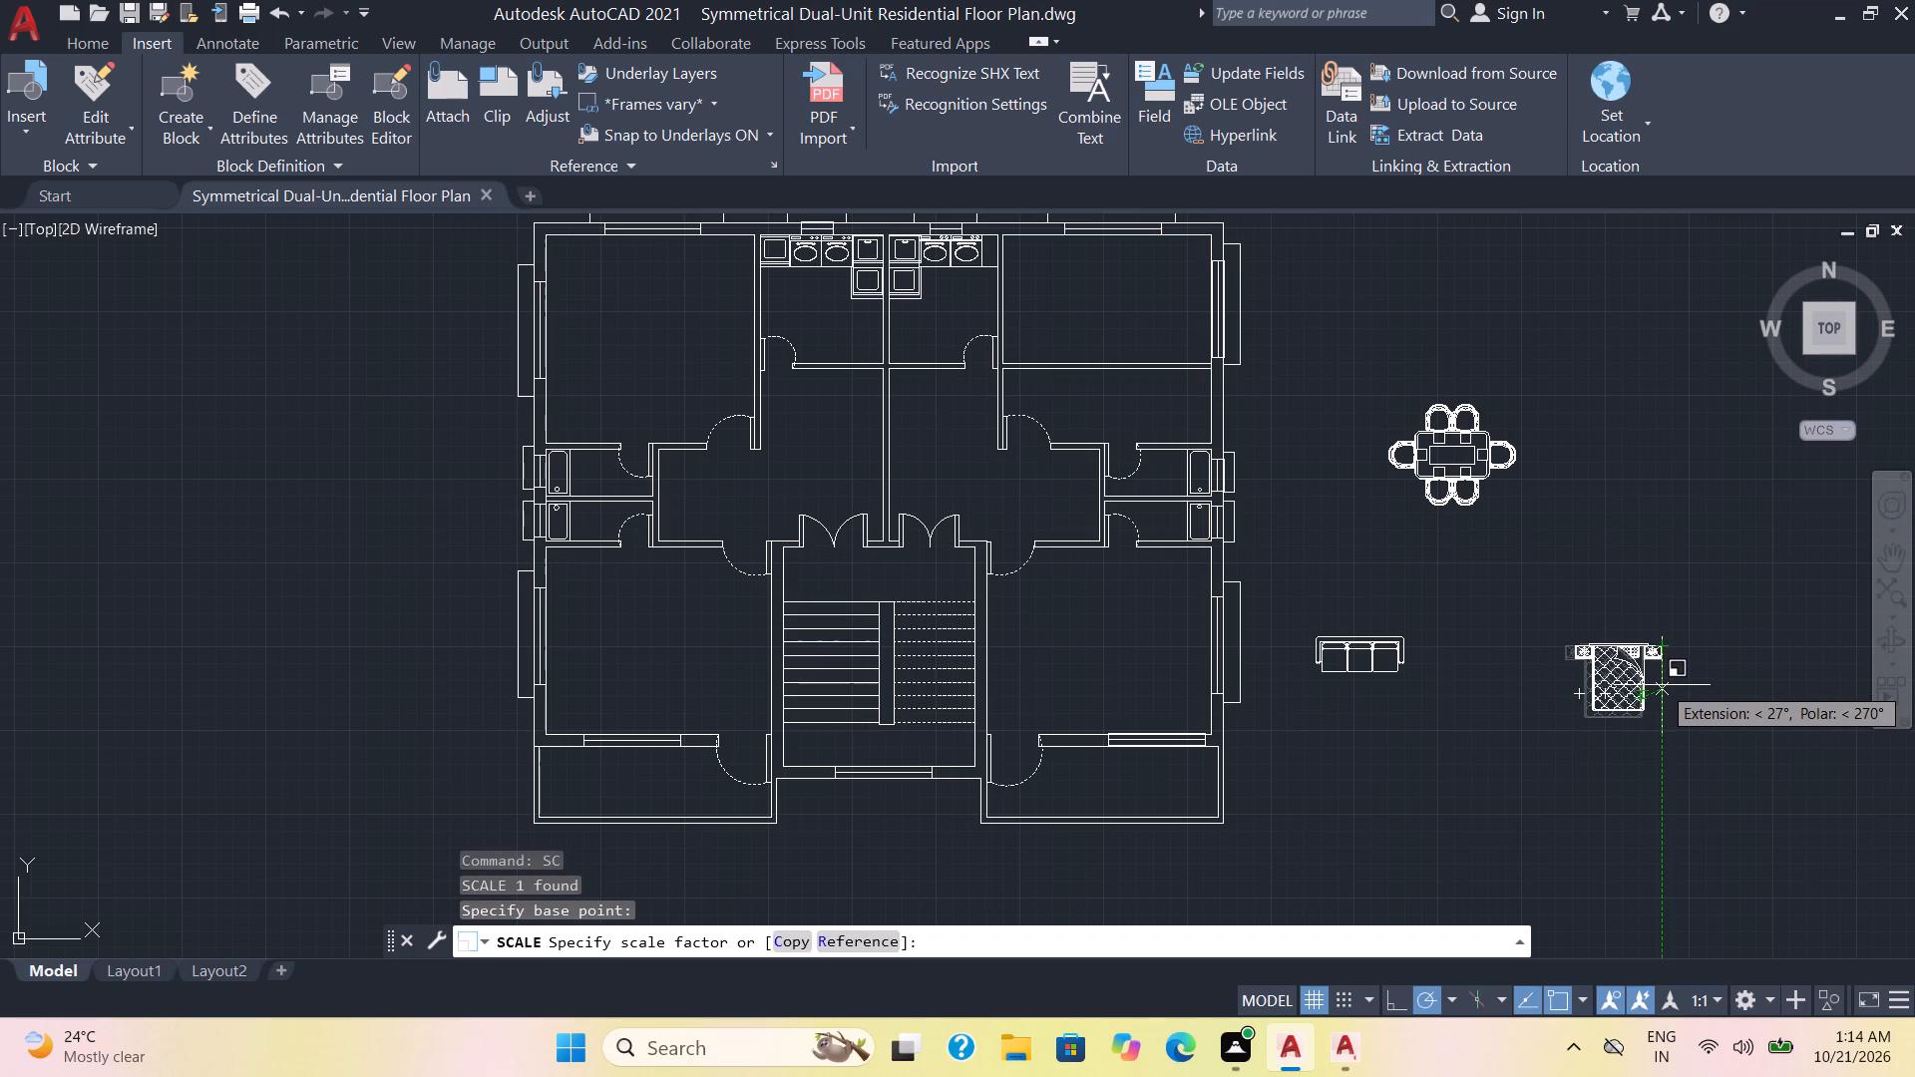
left_click(1662, 685)
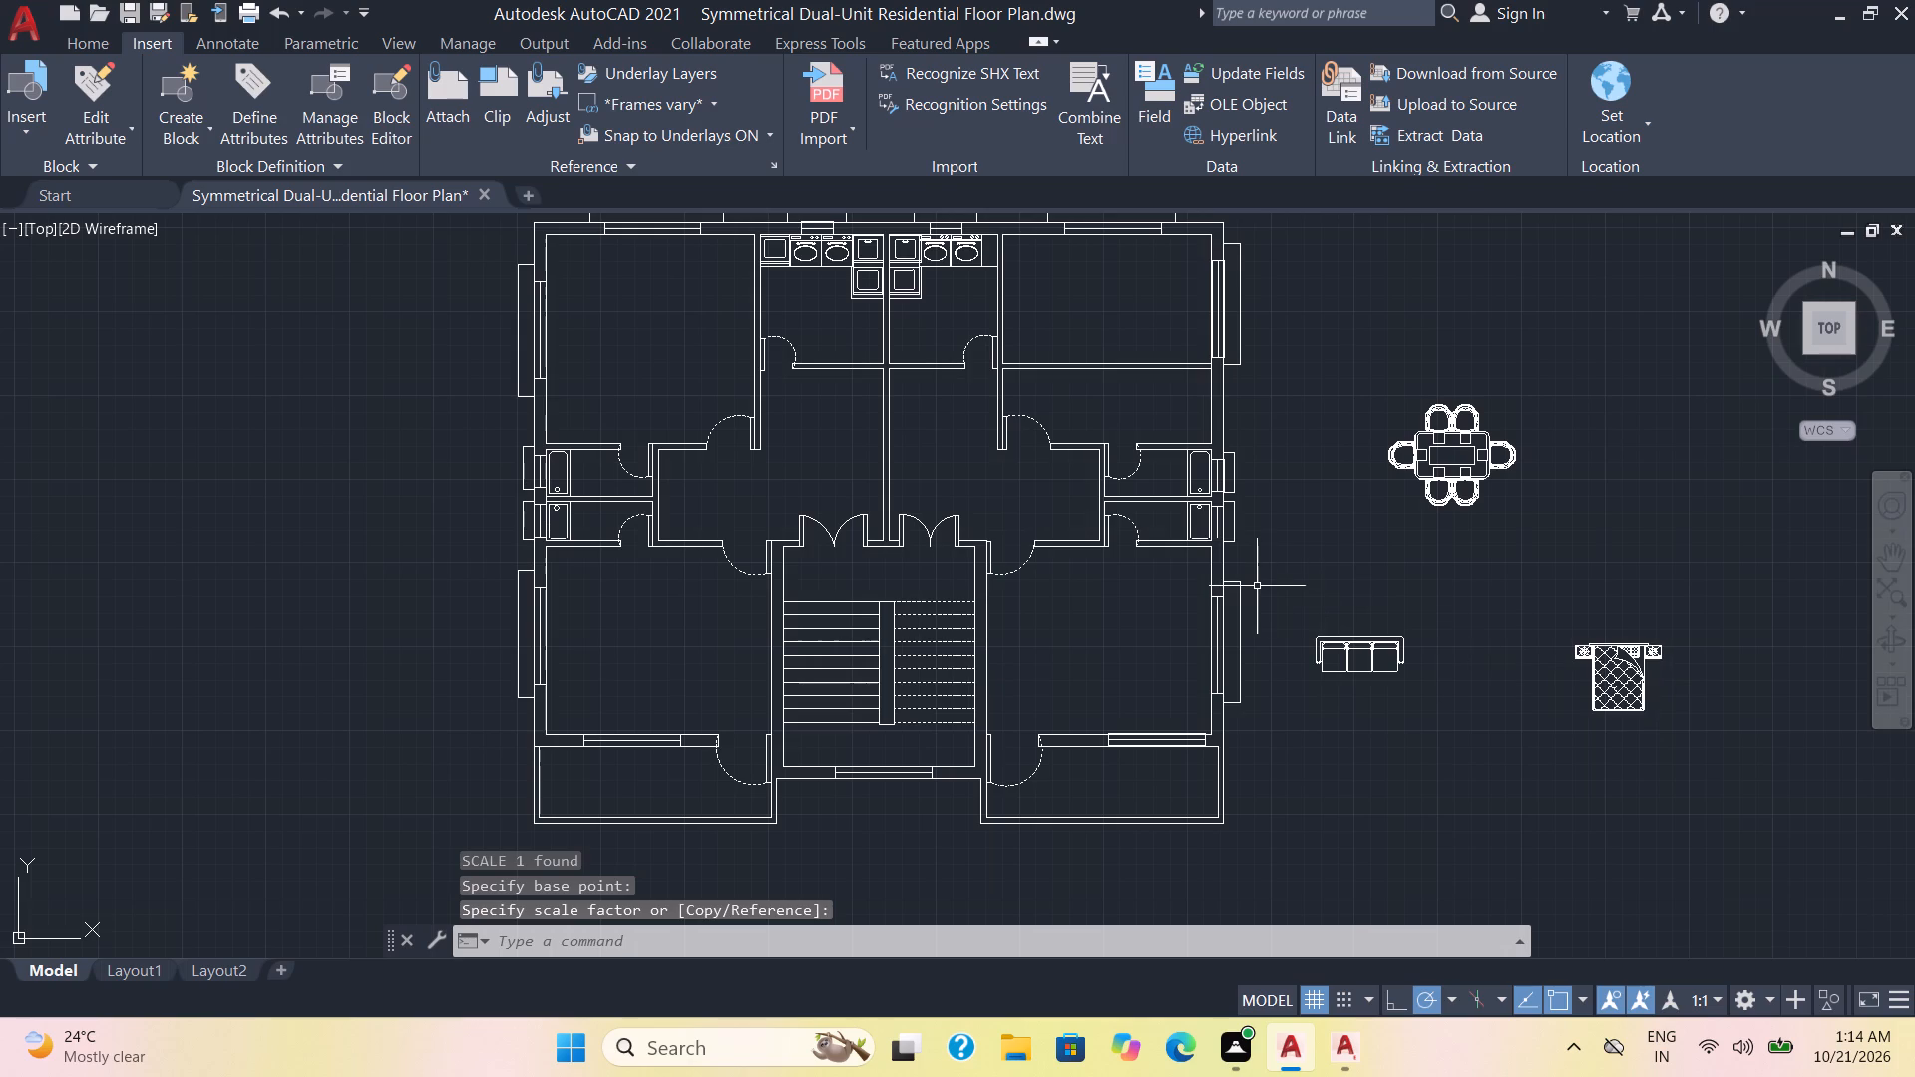
key("Escape")
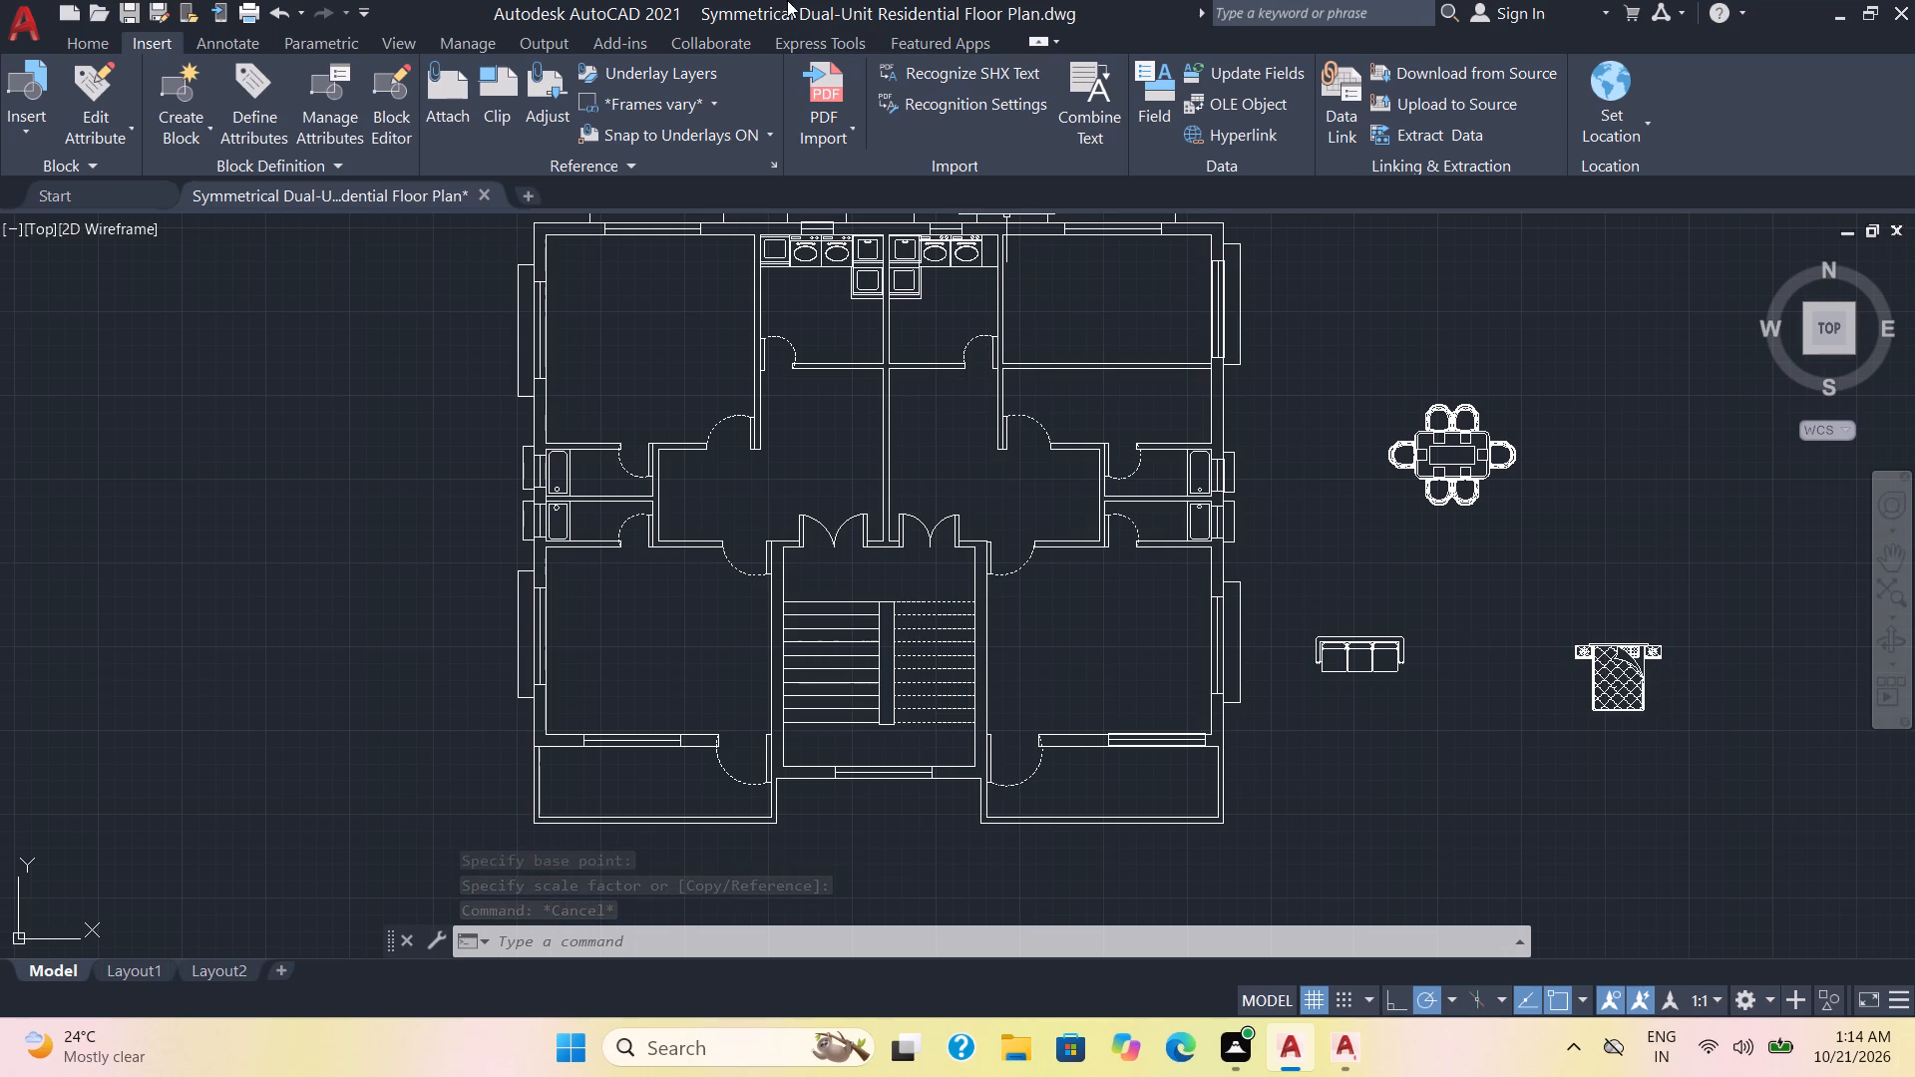
Trim away the horizontal double-line partition crossing the upper-right room of the floor plan.
left_click(94, 43)
left_click(508, 73)
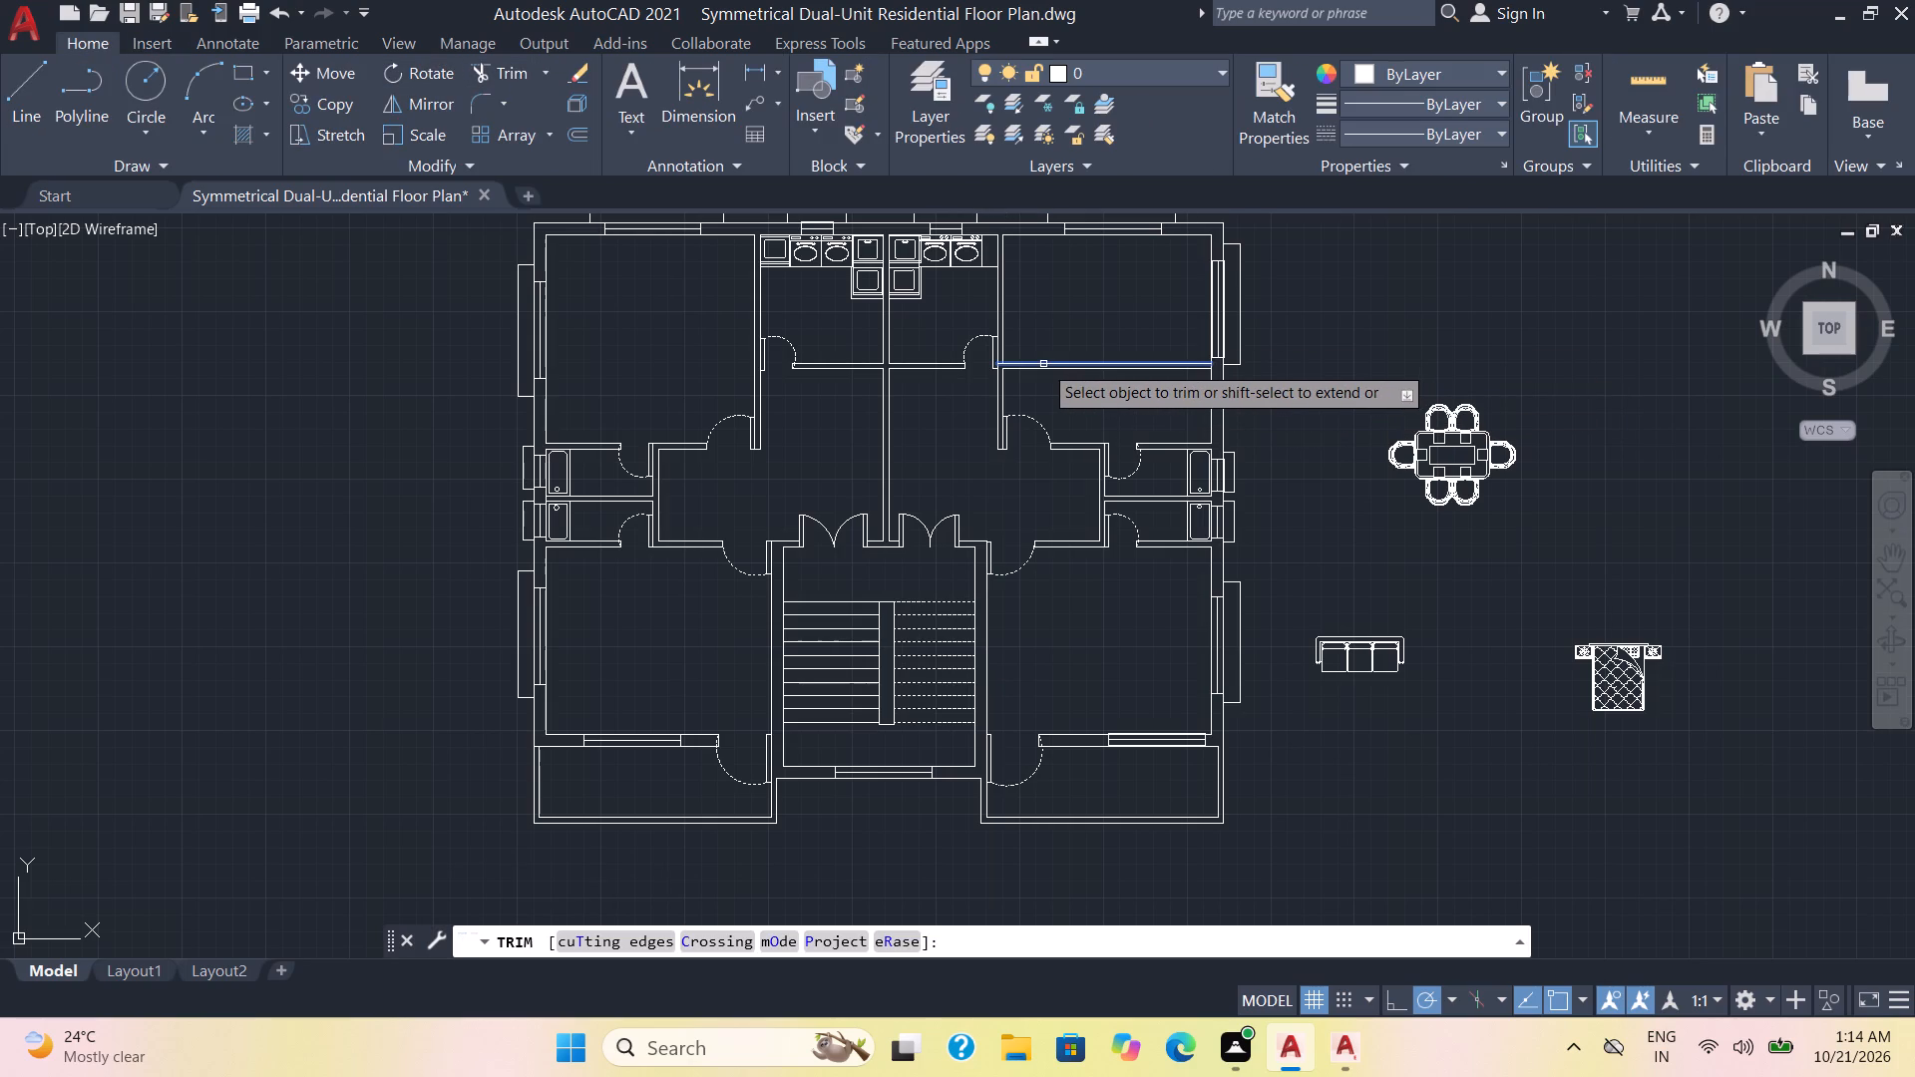
scroll(1030, 361, "up", 2, "shift")
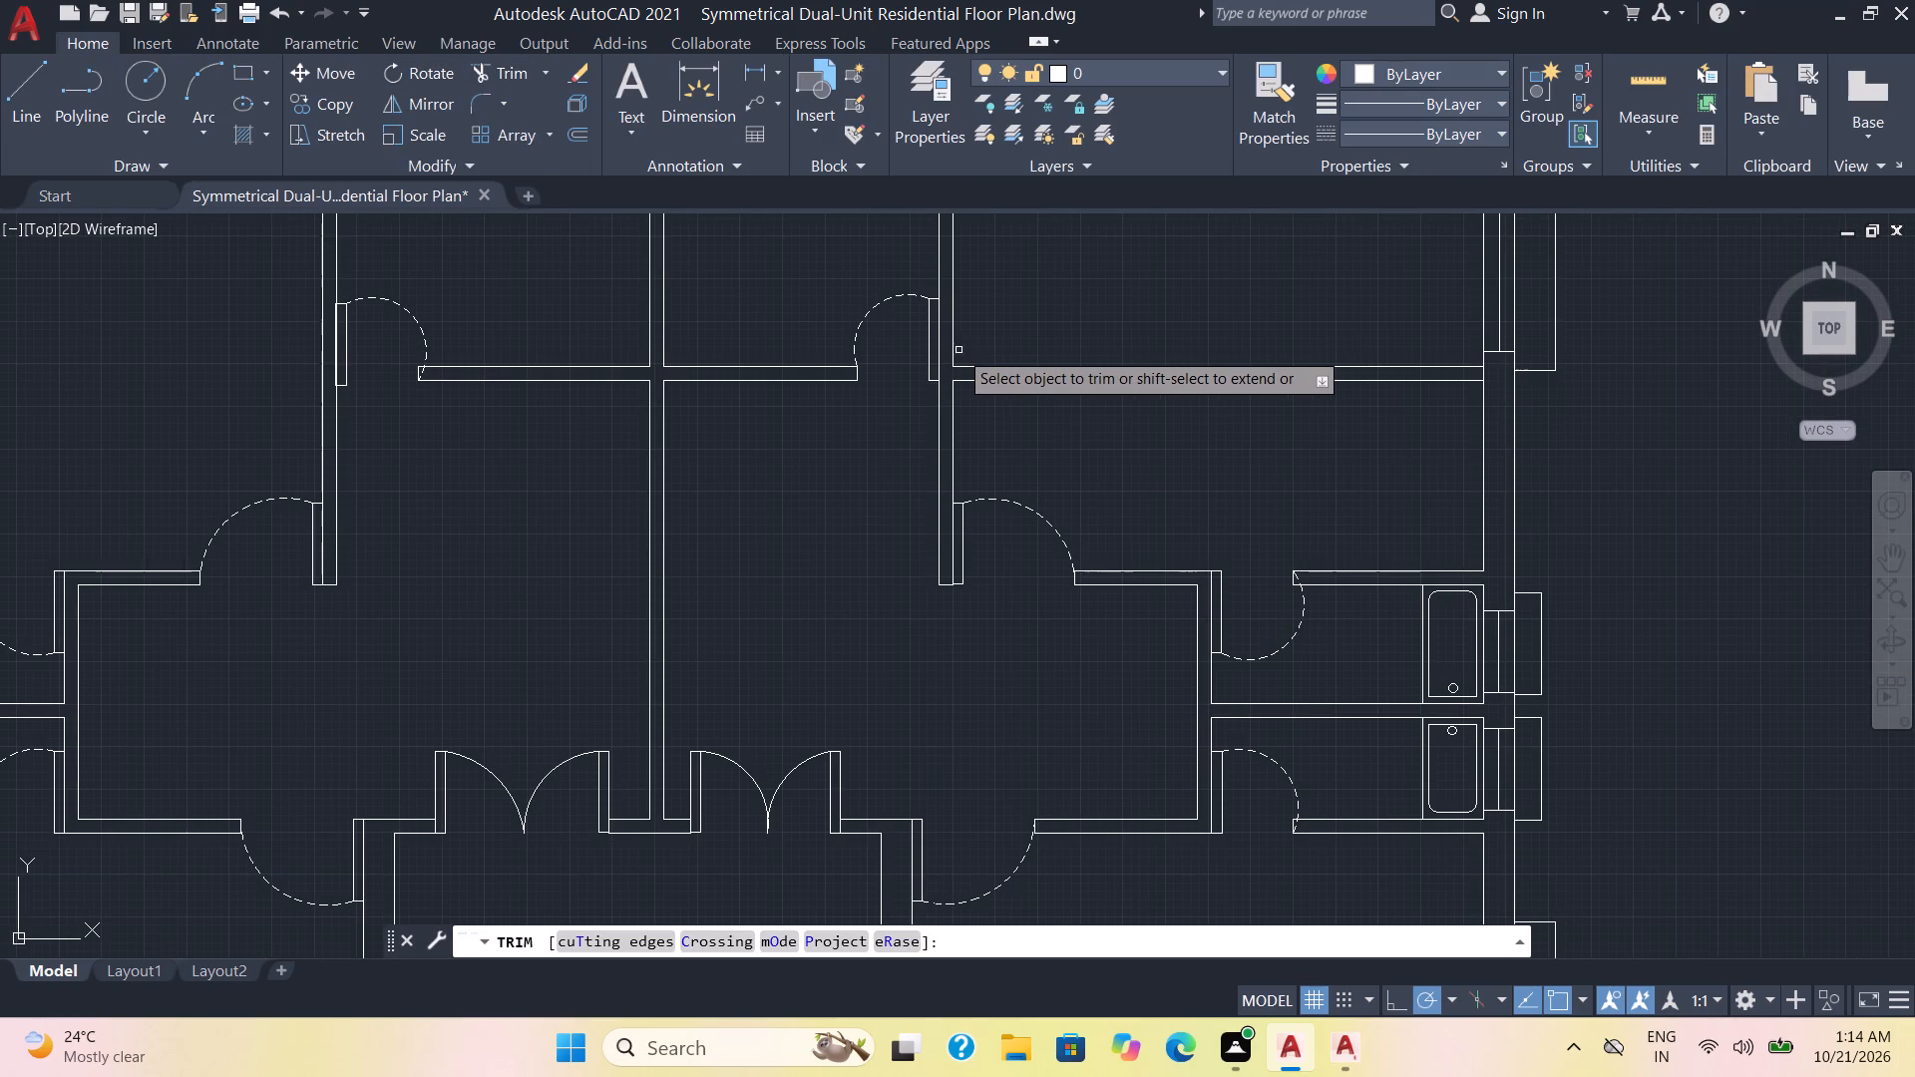
left_click(954, 350, "shift")
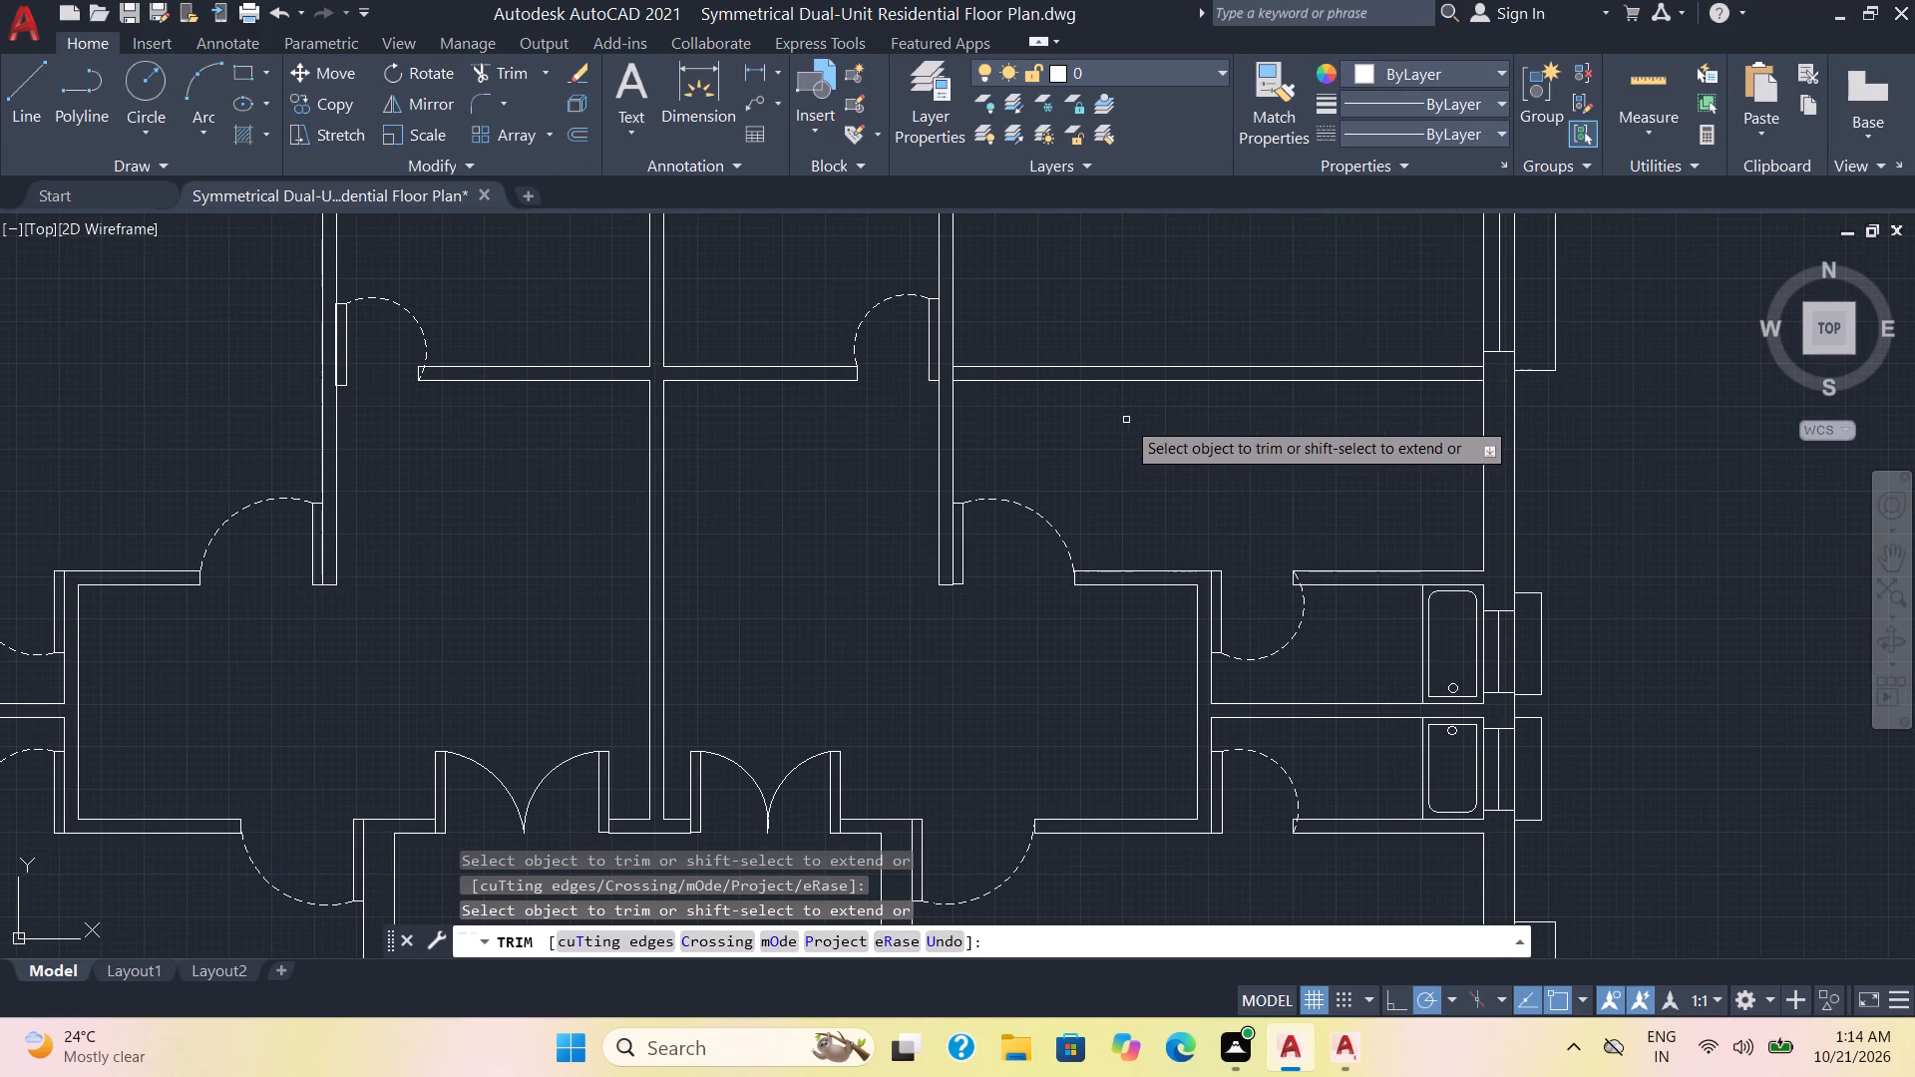
left_click_drag(1126, 420, 1210, 320)
scroll(1219, 351, "down", 2)
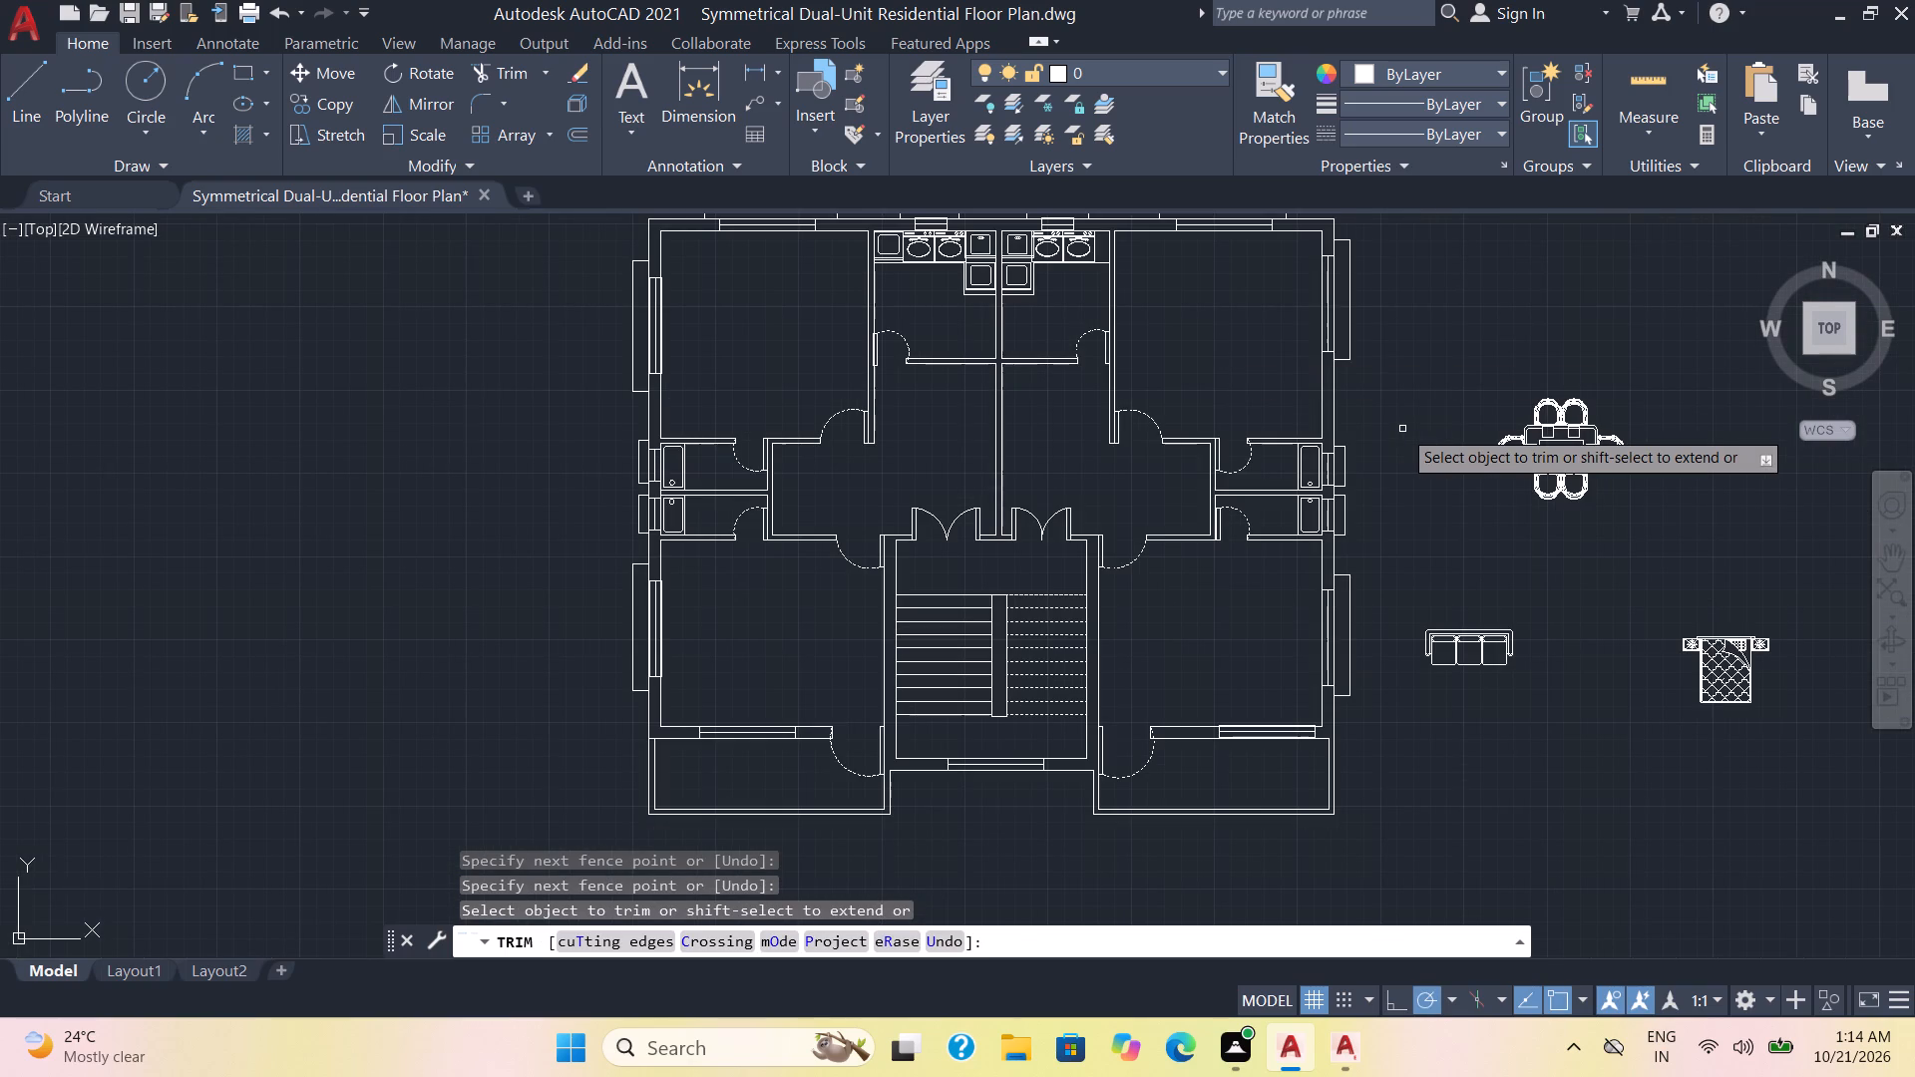
key("Escape")
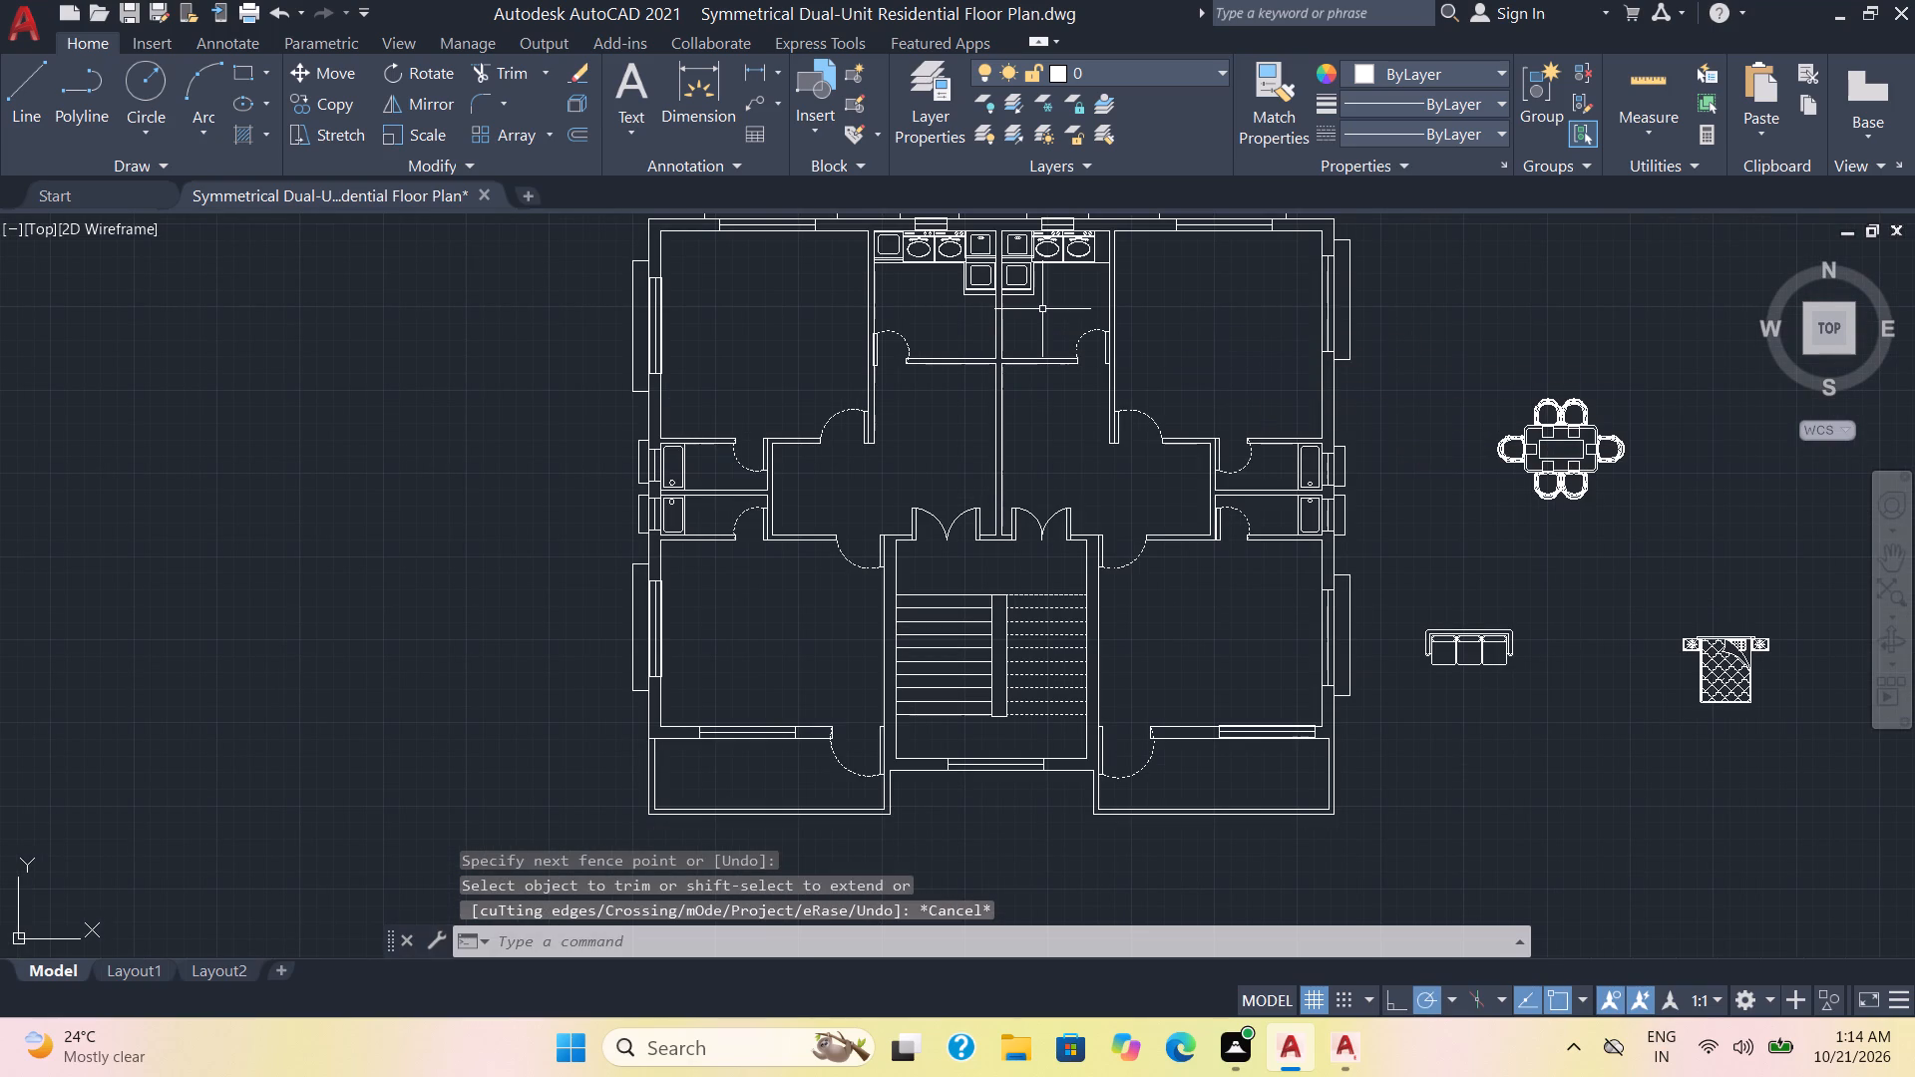
Save the drawing with the trimmed partition.
key("ctrl+s")
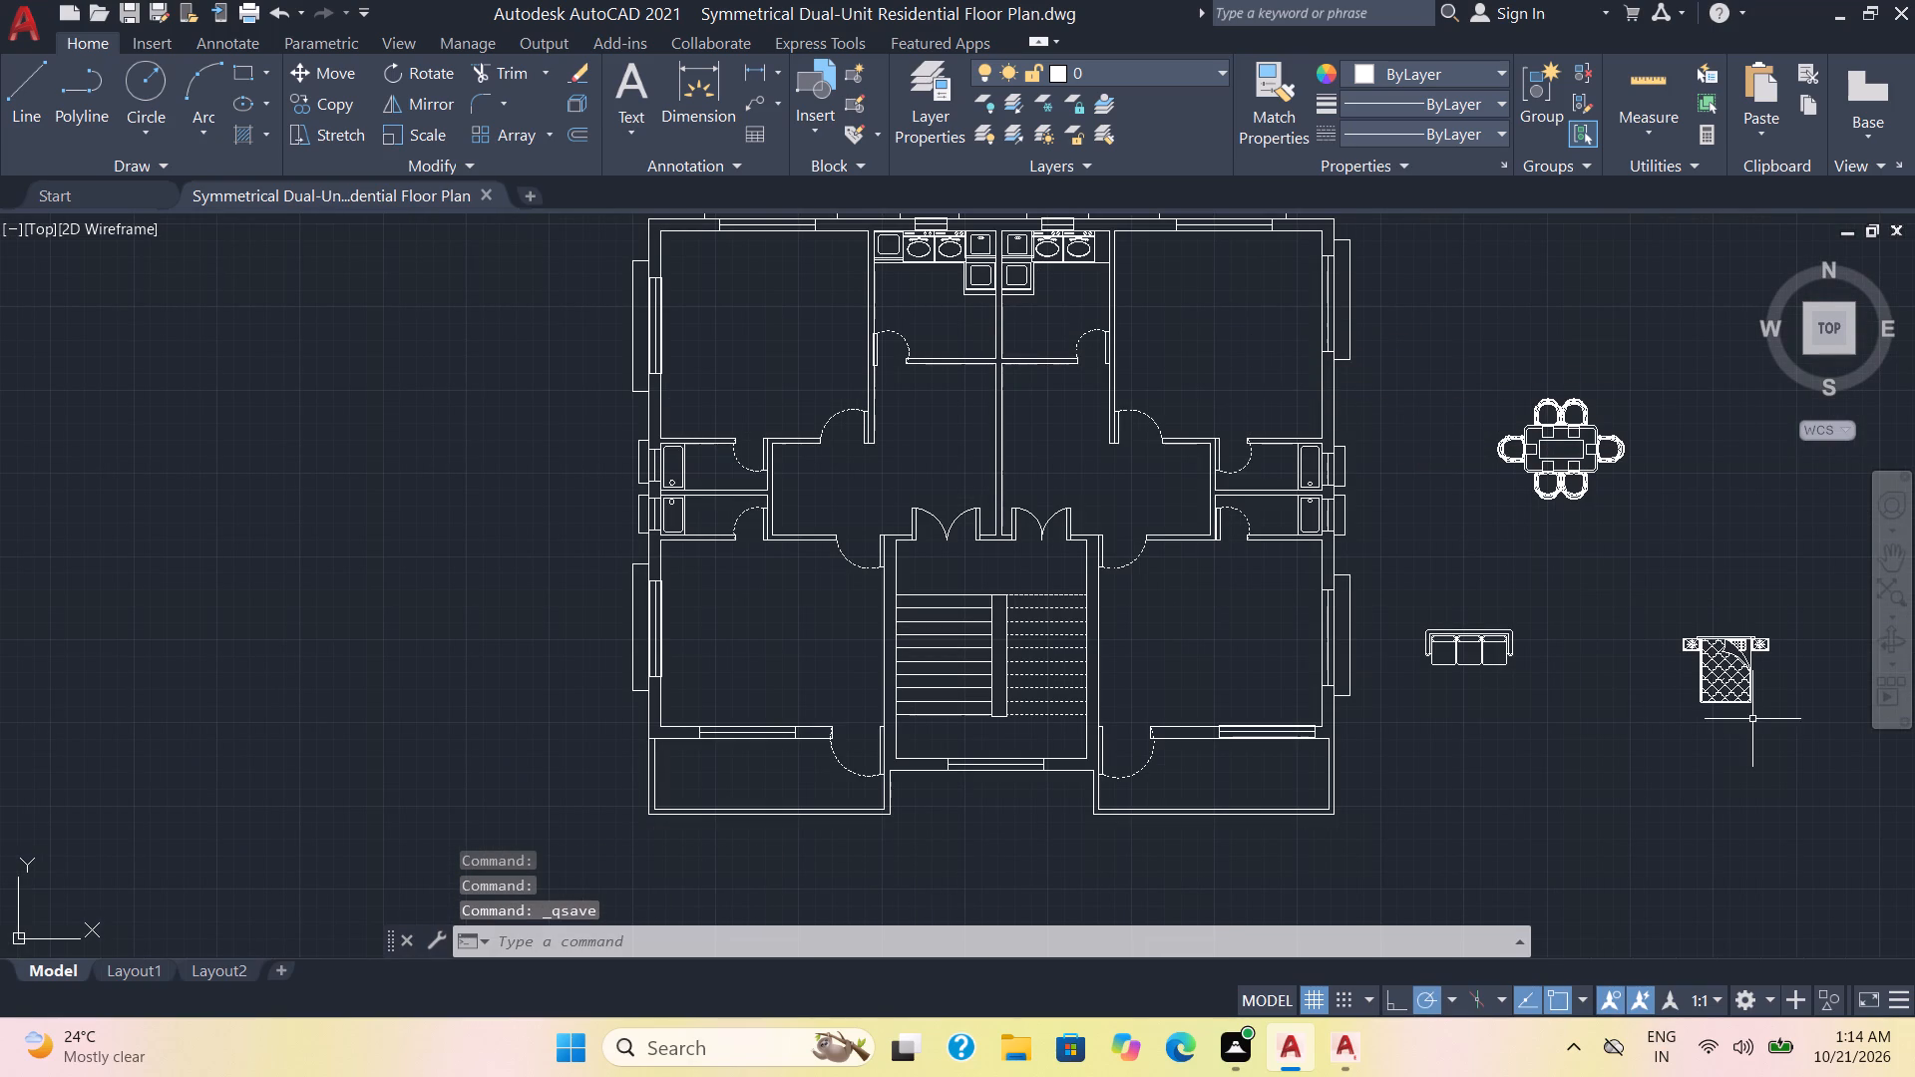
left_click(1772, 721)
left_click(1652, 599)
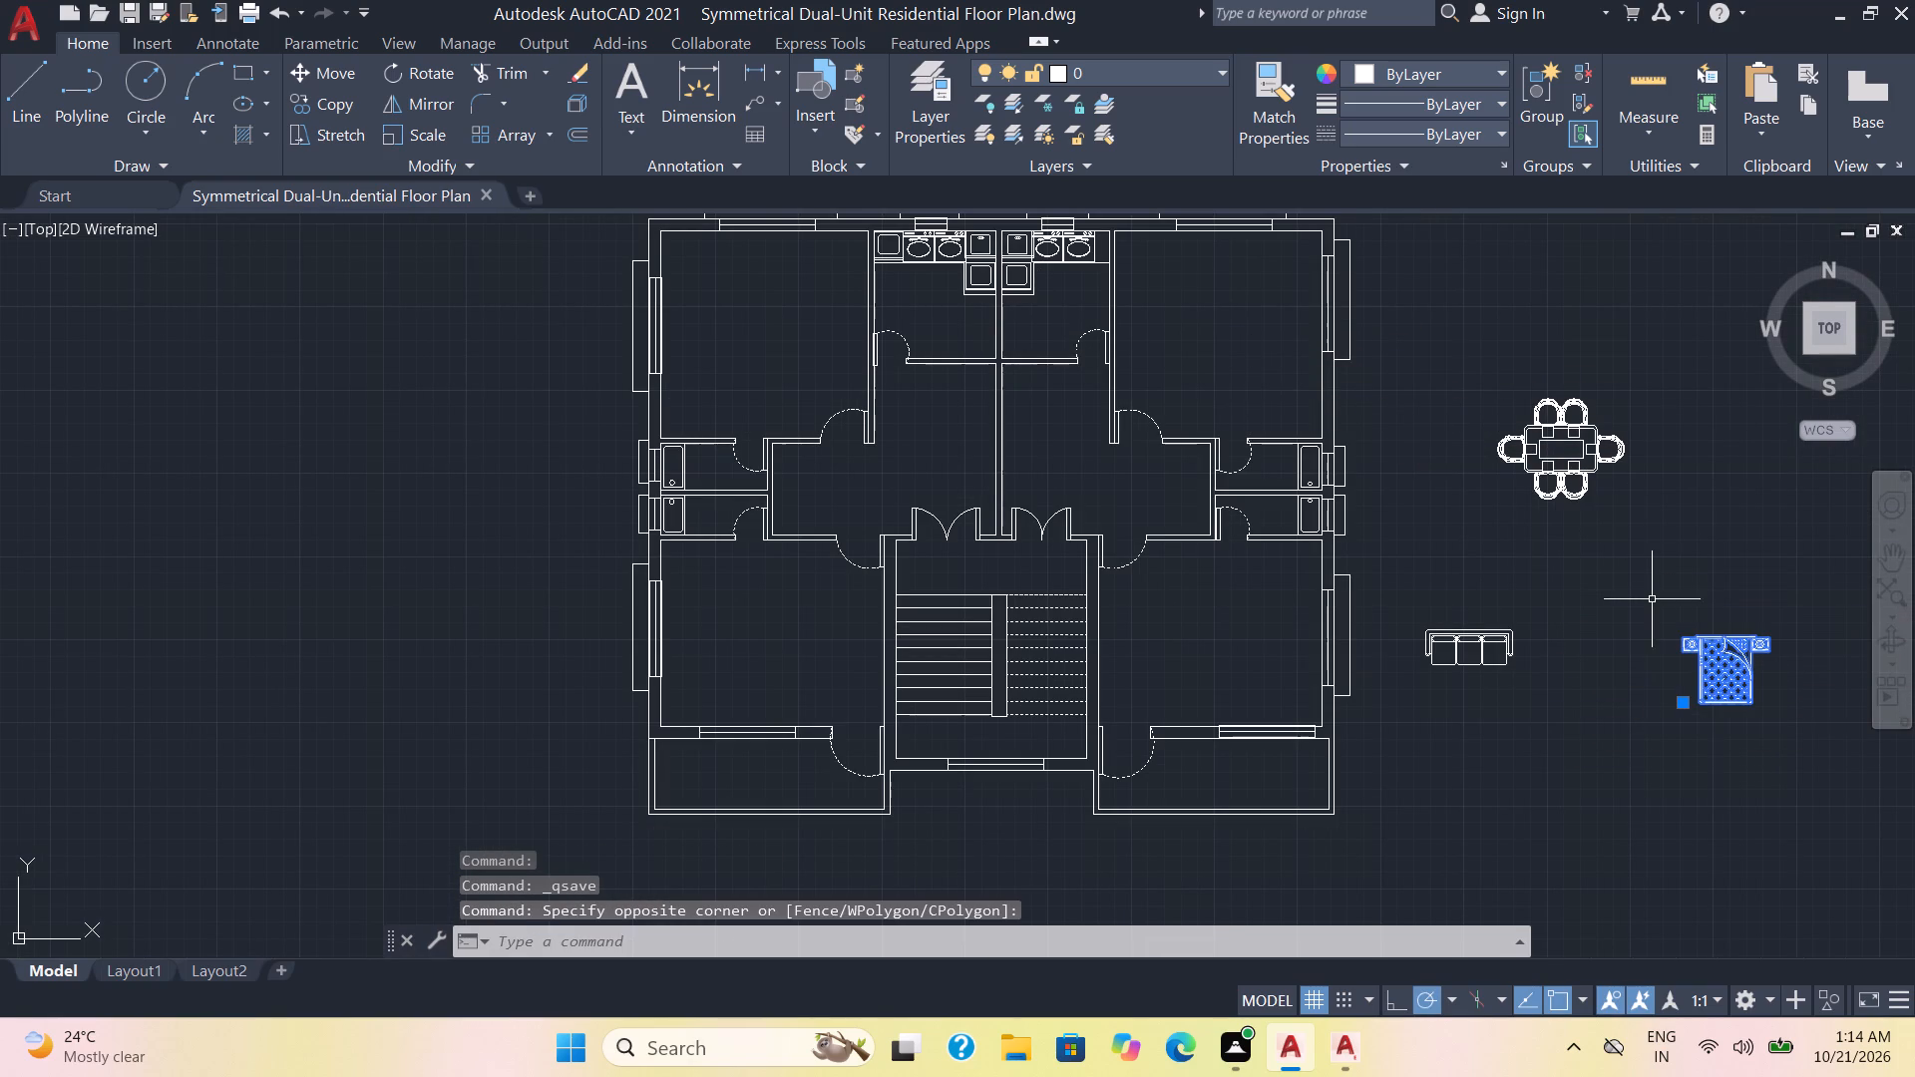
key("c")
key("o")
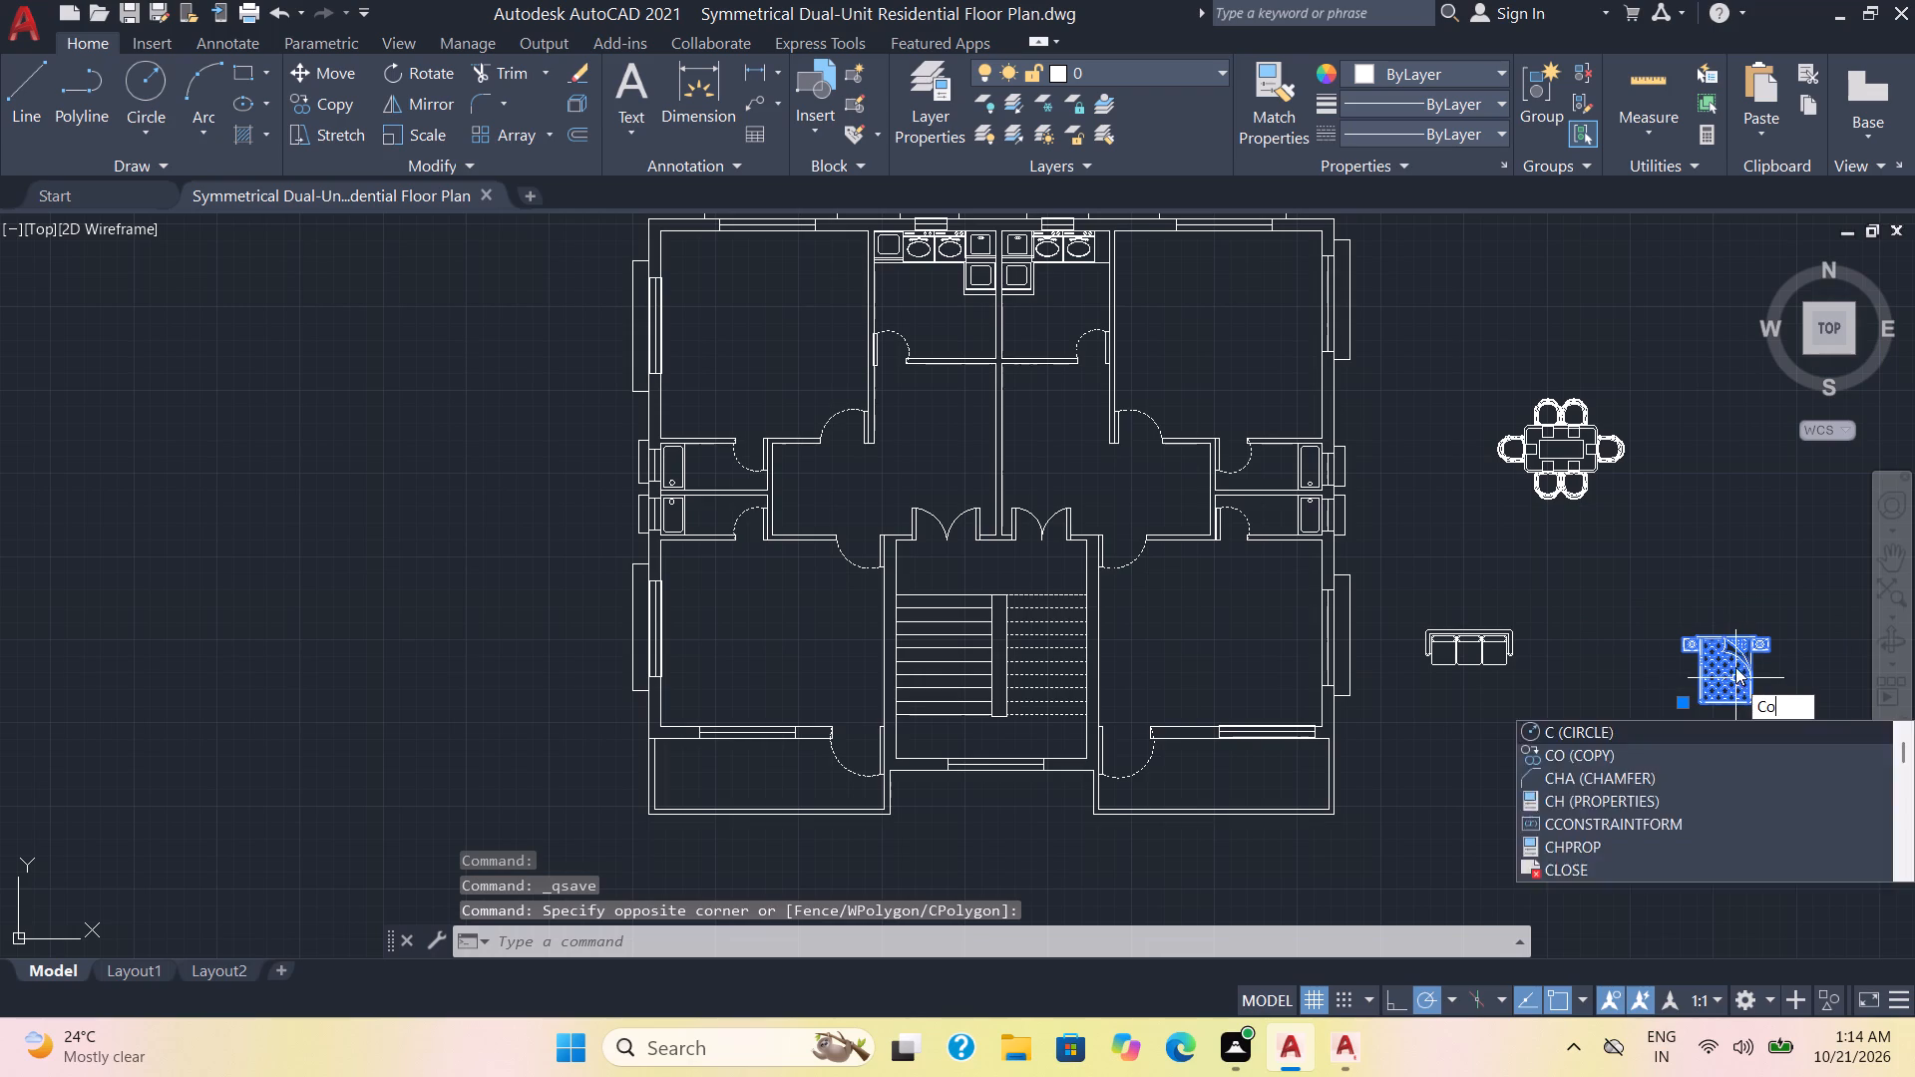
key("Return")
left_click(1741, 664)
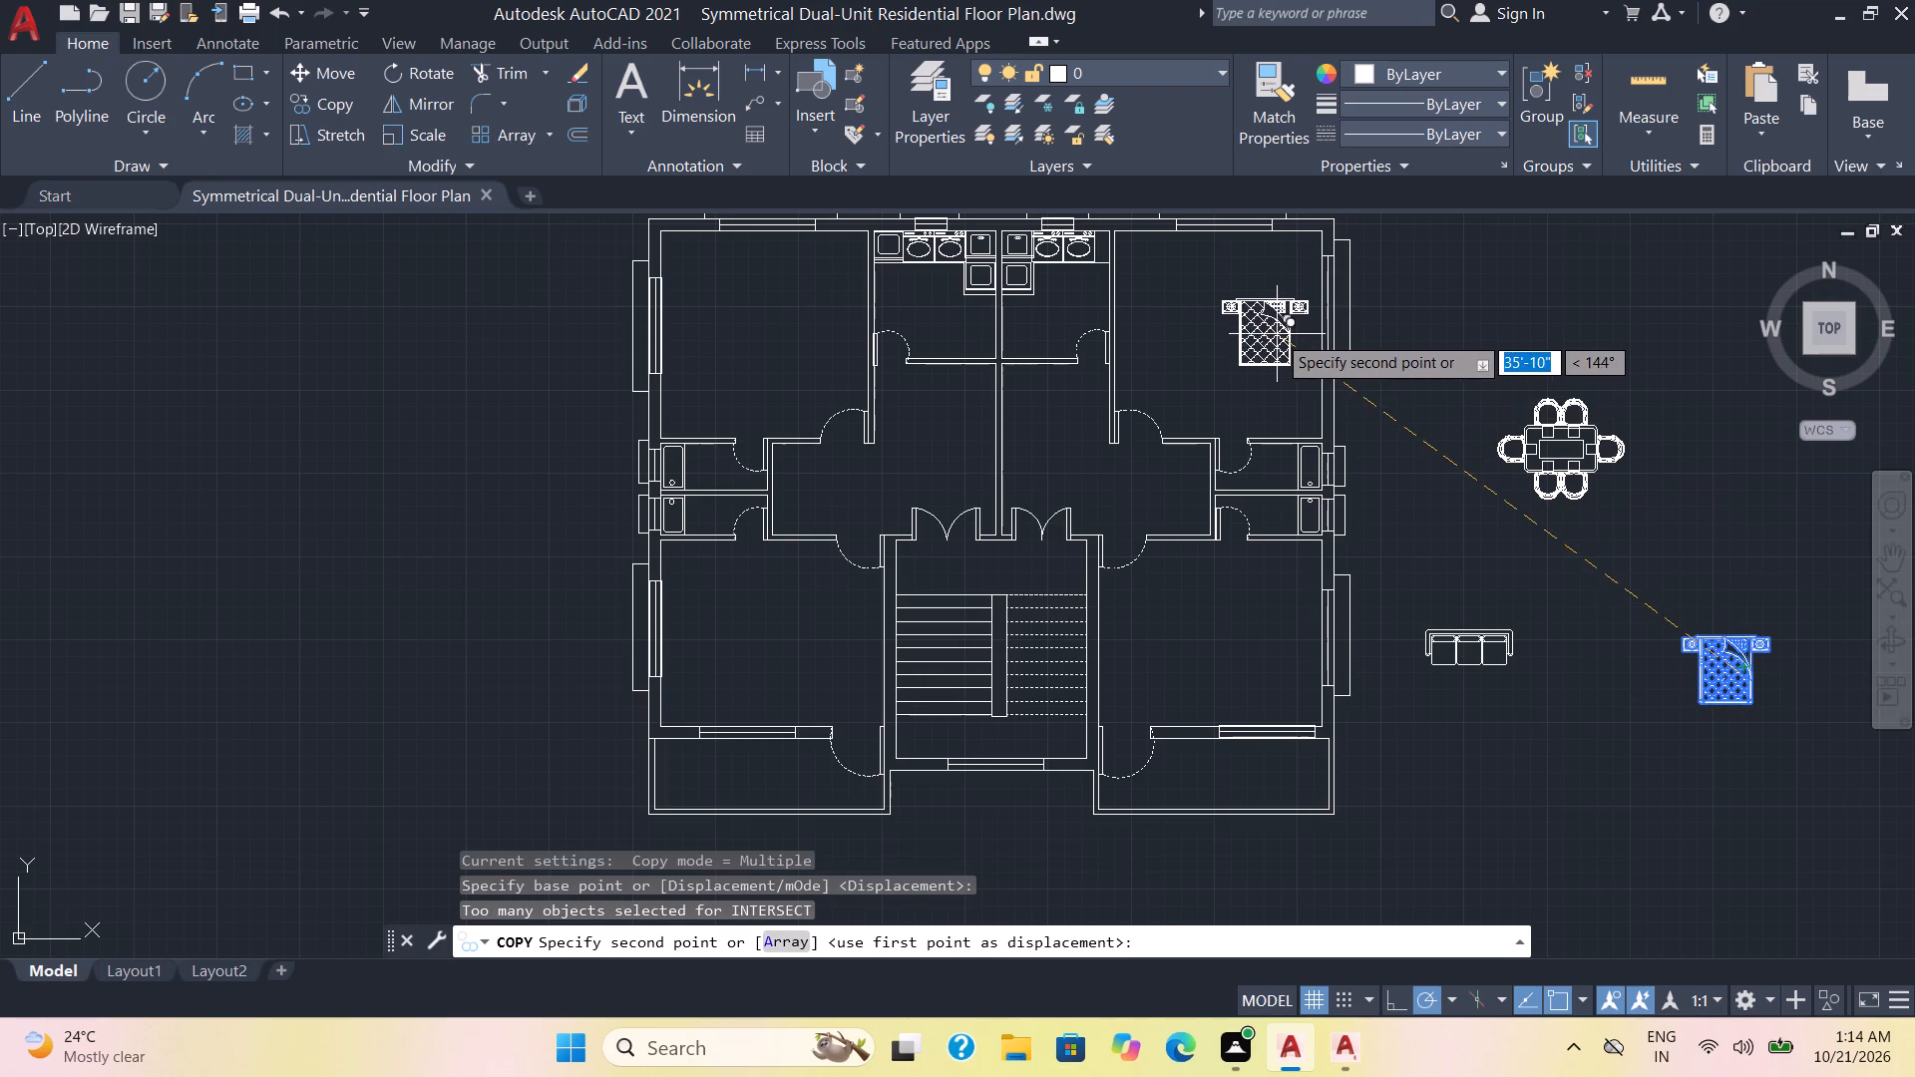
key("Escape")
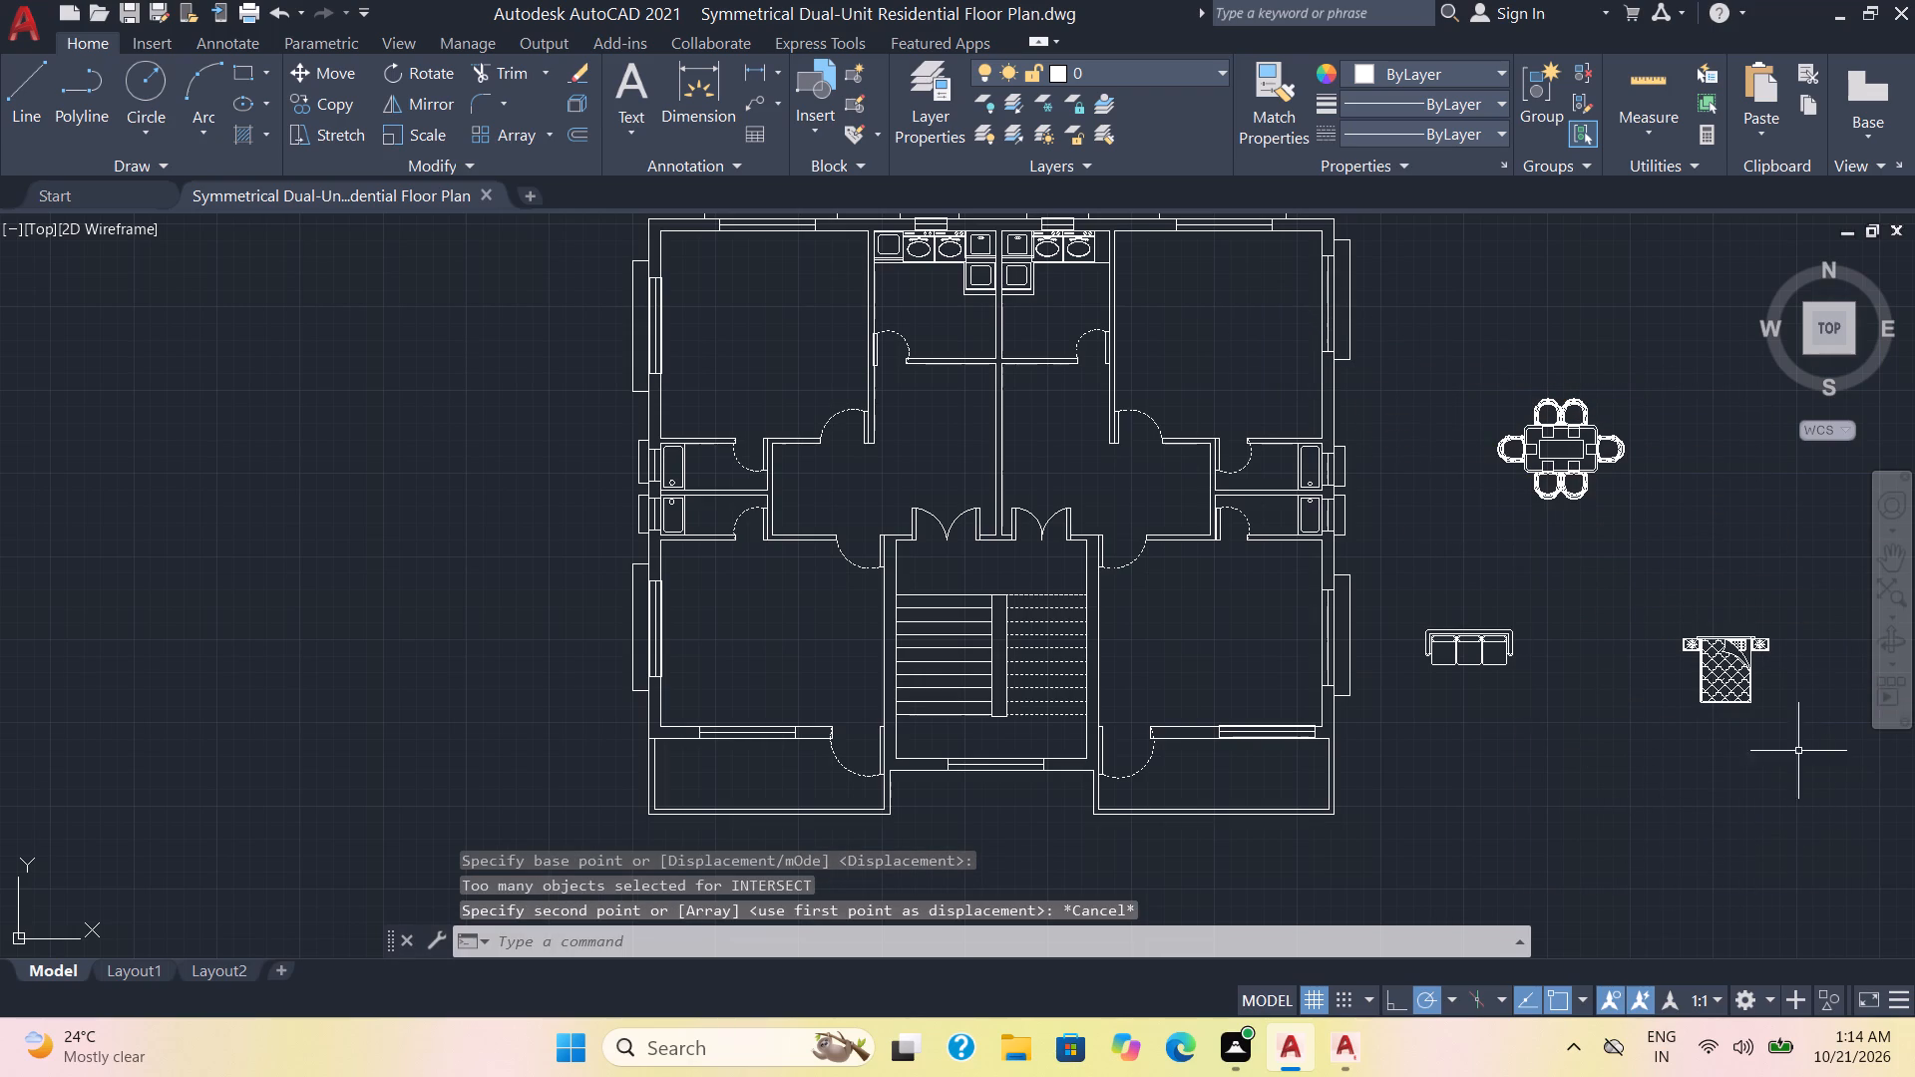
Scale the bed symbol outside the floor plan up freehand from the mattress's lower-left corner.
left_click(1785, 743)
left_click(1666, 603)
type("sc")
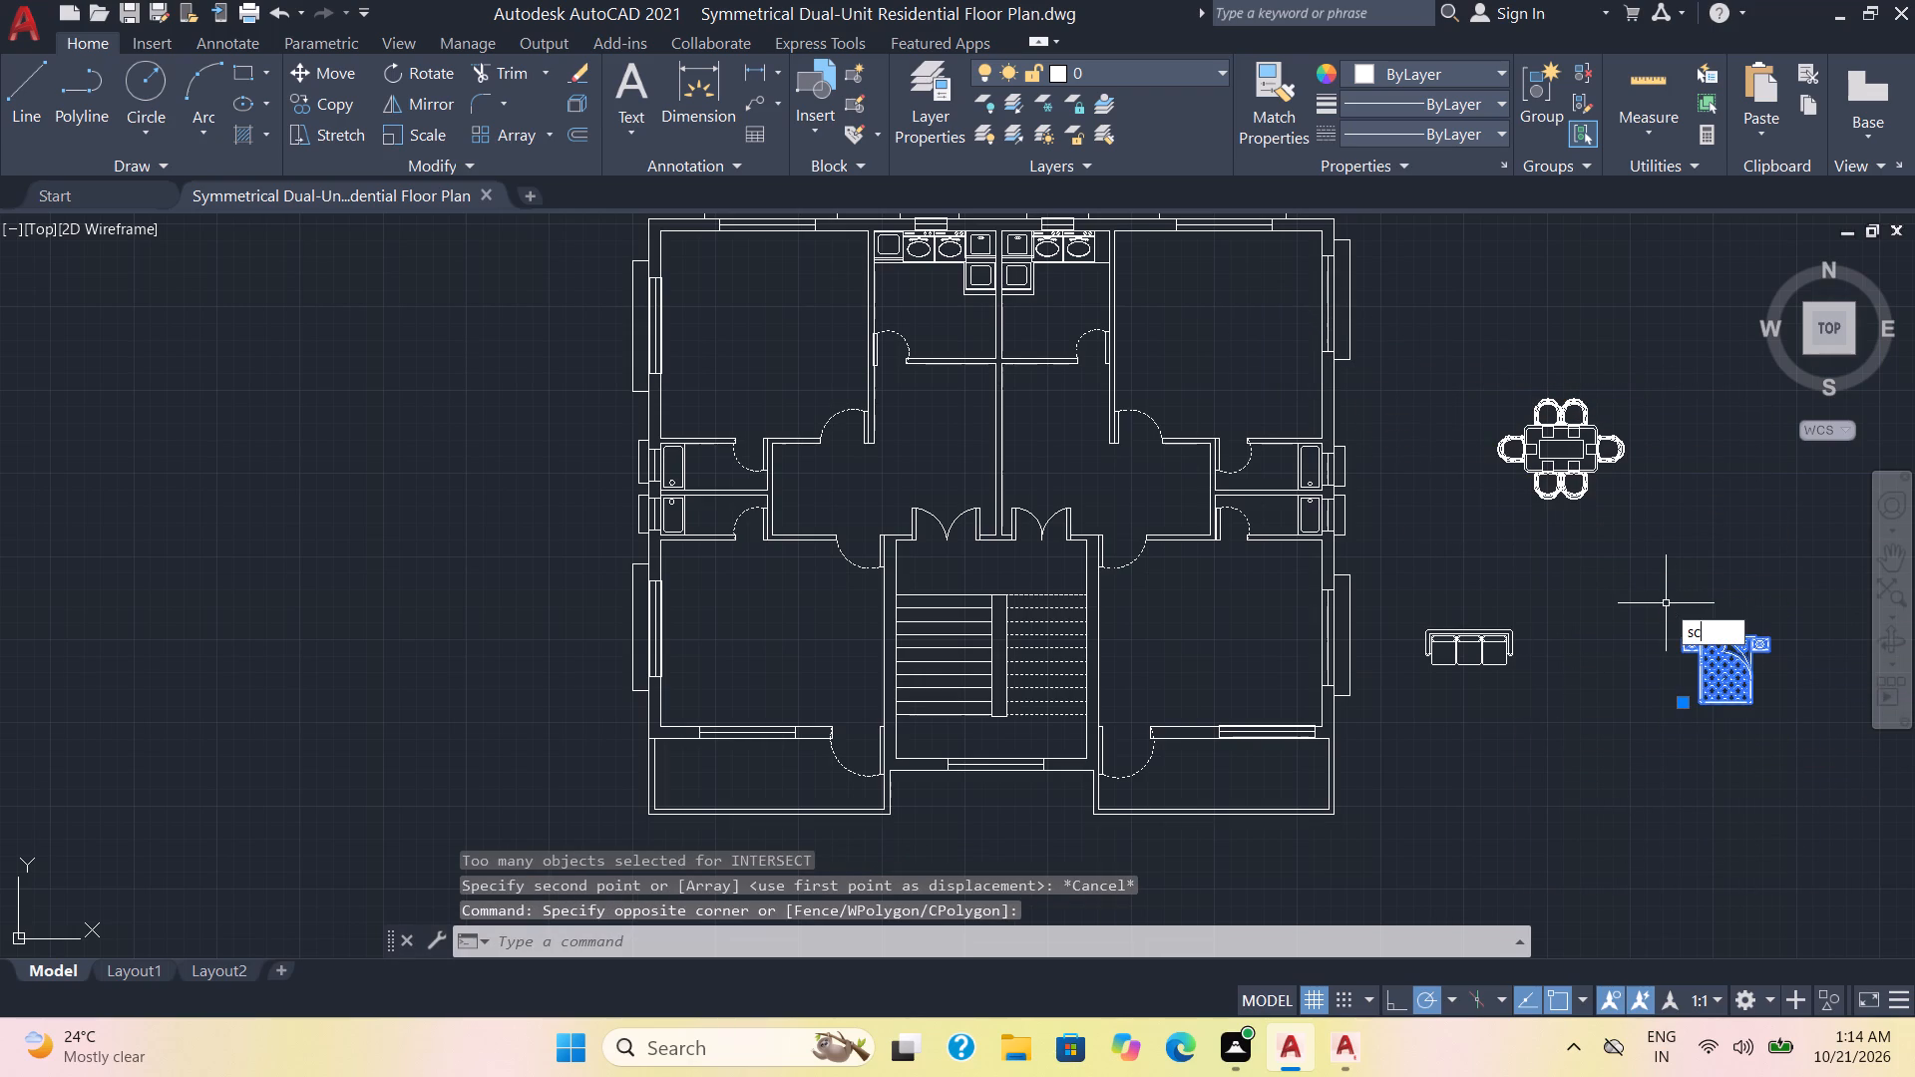
key("Return")
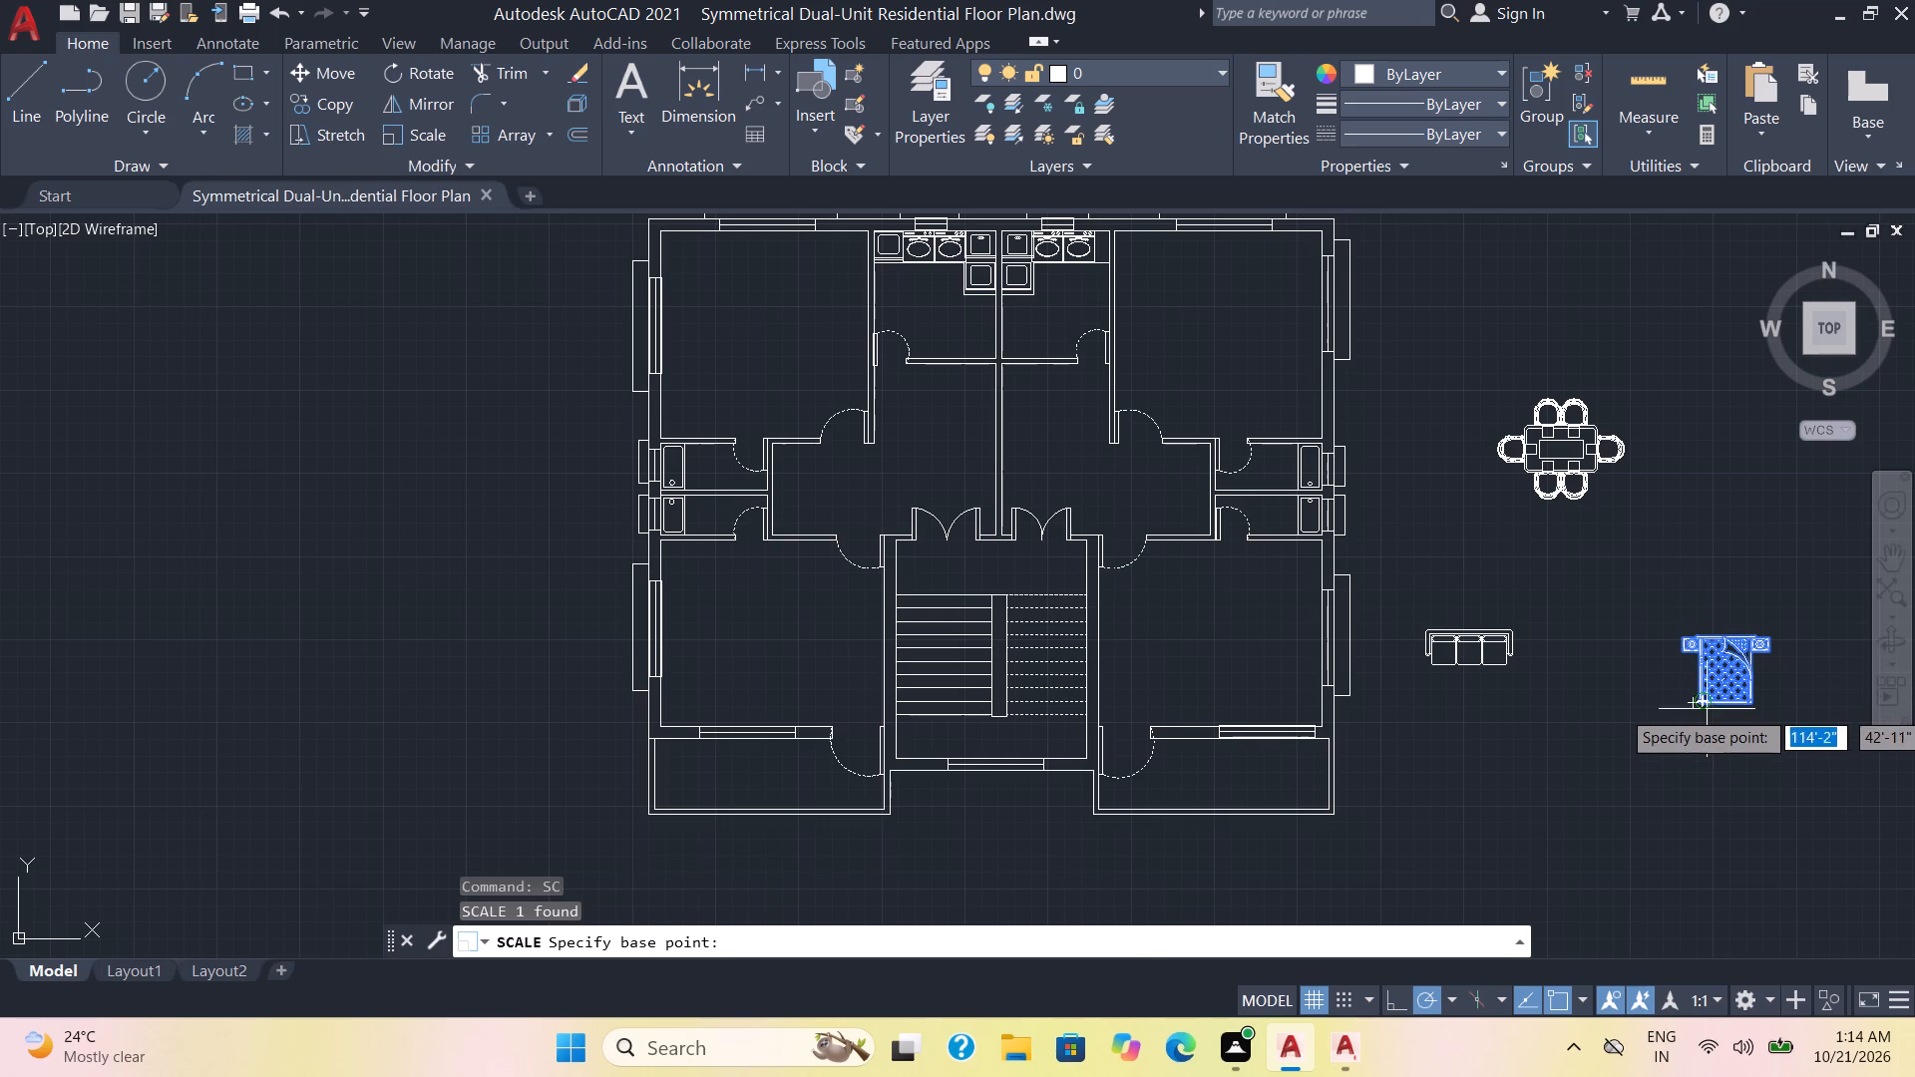
left_click(1703, 703)
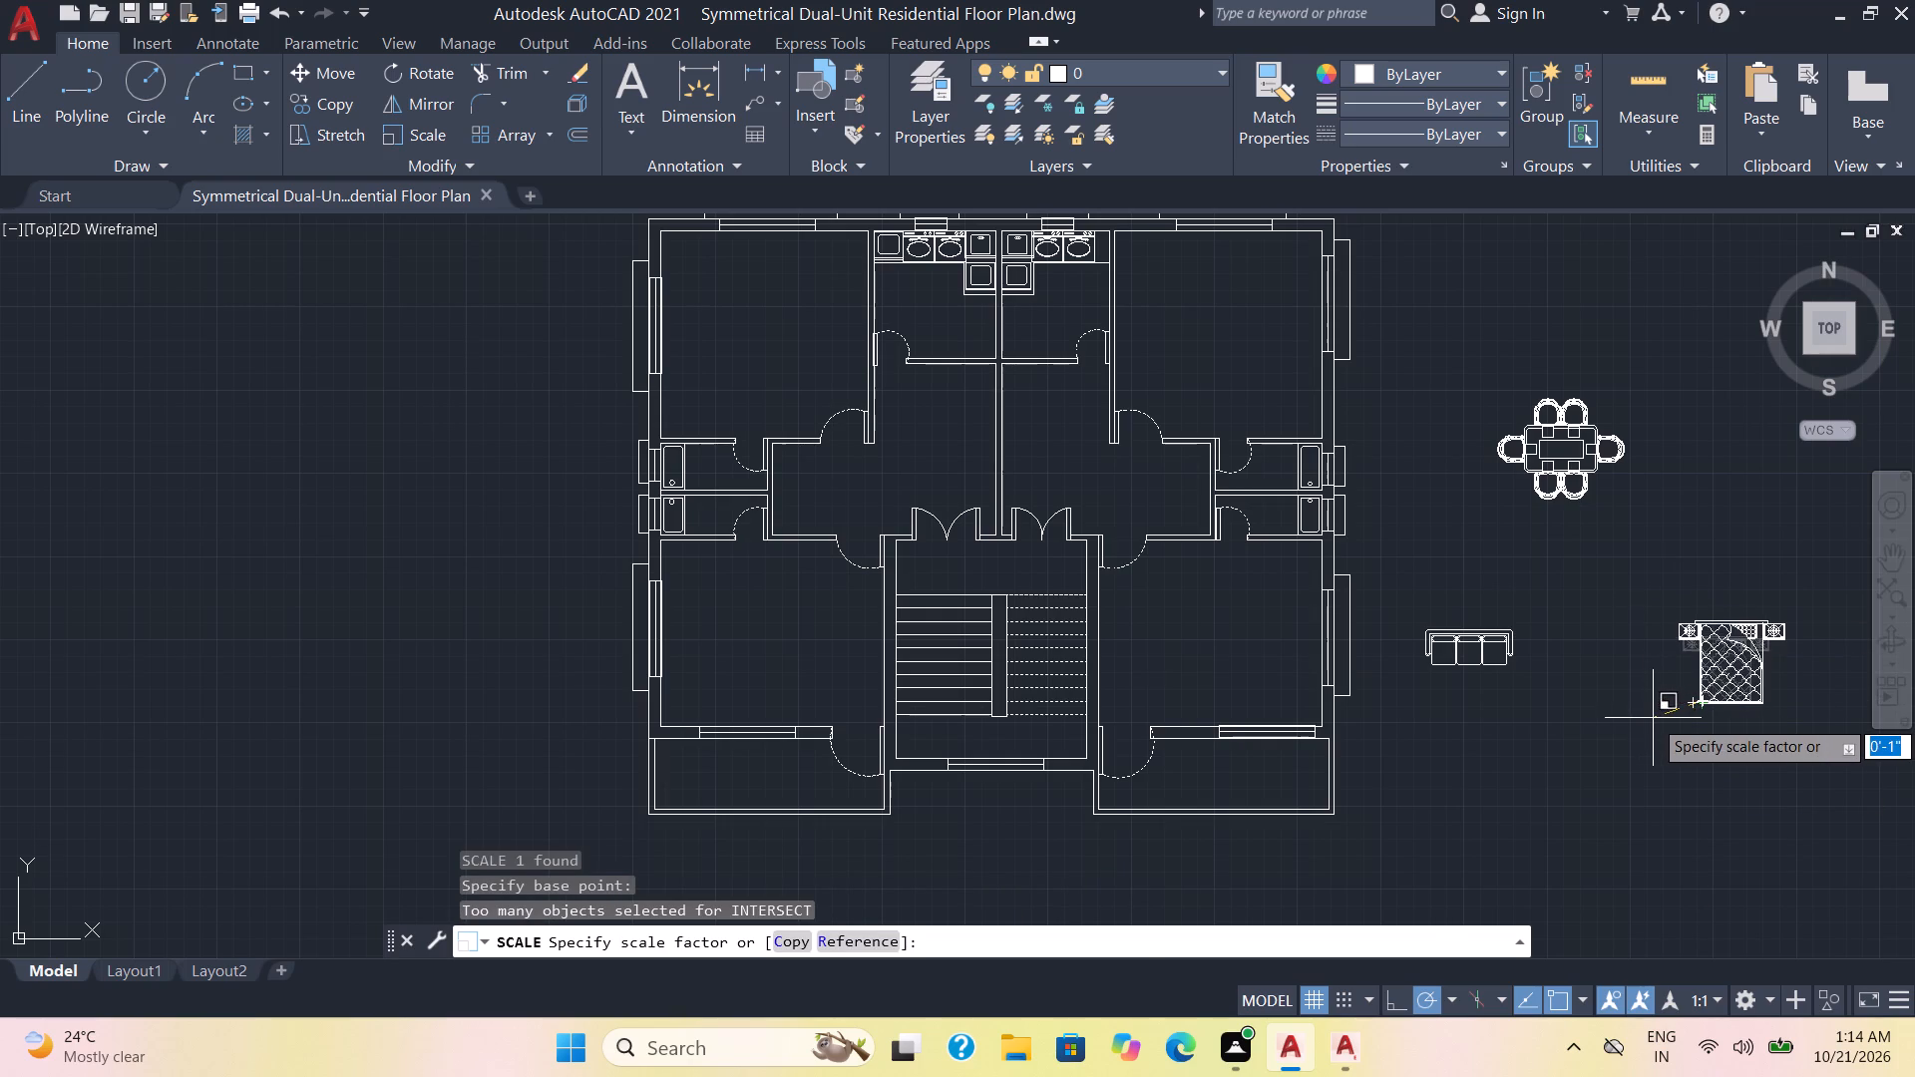
left_click(1643, 726)
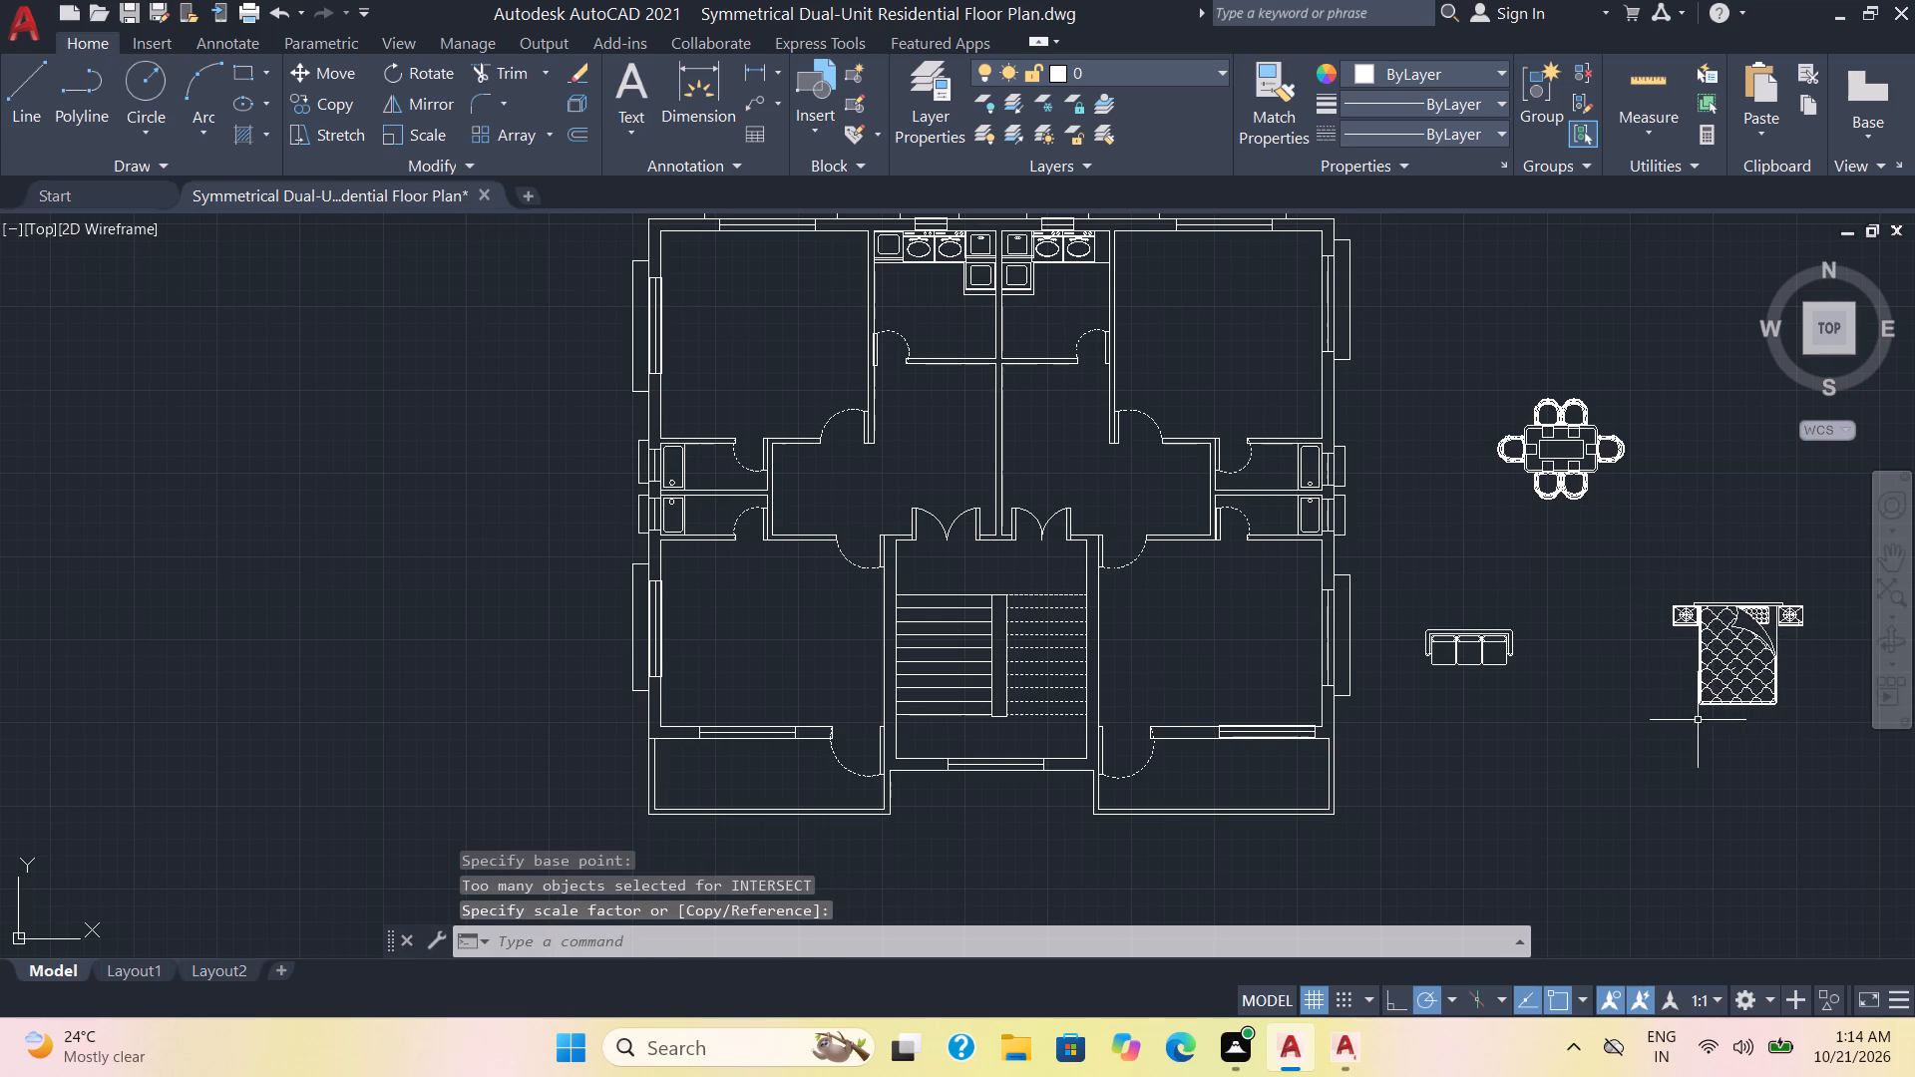
Rotate the enlarged bed 90° counterclockwise about the mattress's upper-left corner so its headboard faces left.
left_click(1812, 742)
left_click(1655, 581)
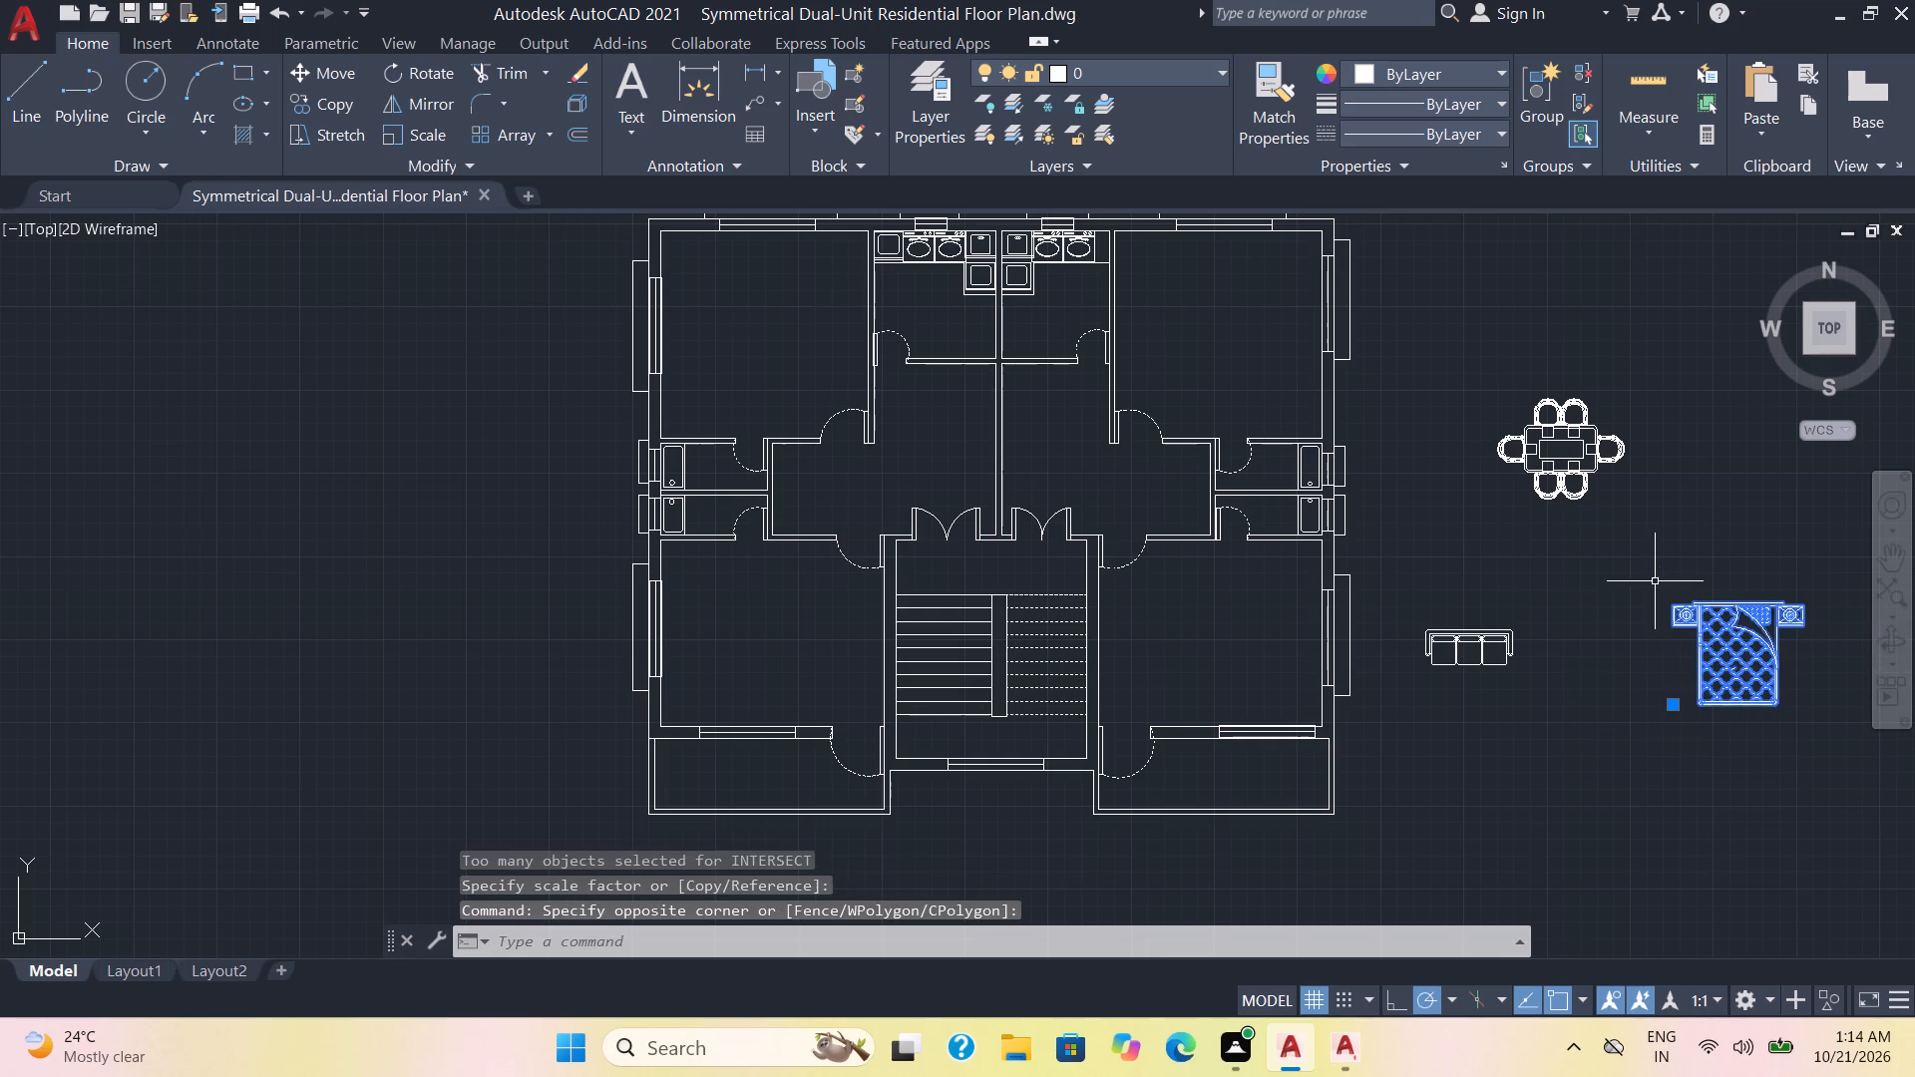
type("ro")
key("Return")
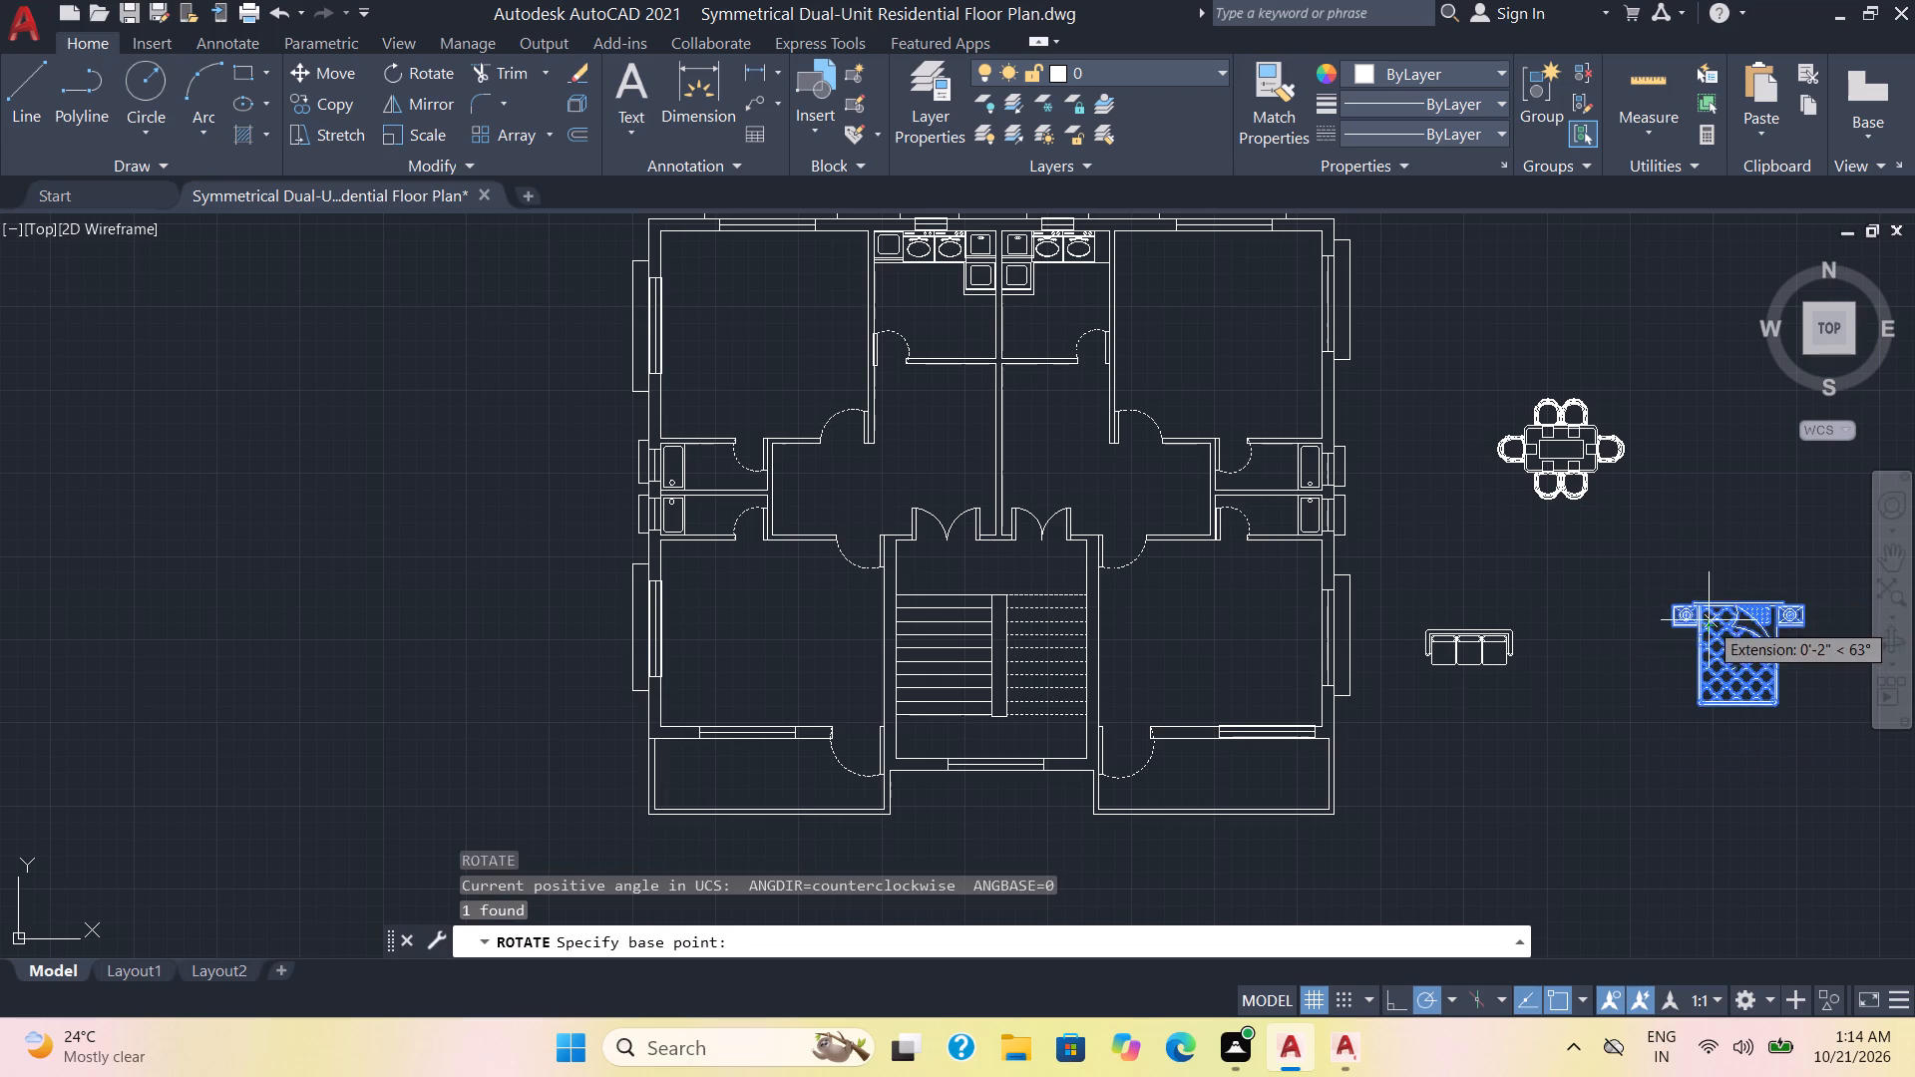
left_click(1698, 605)
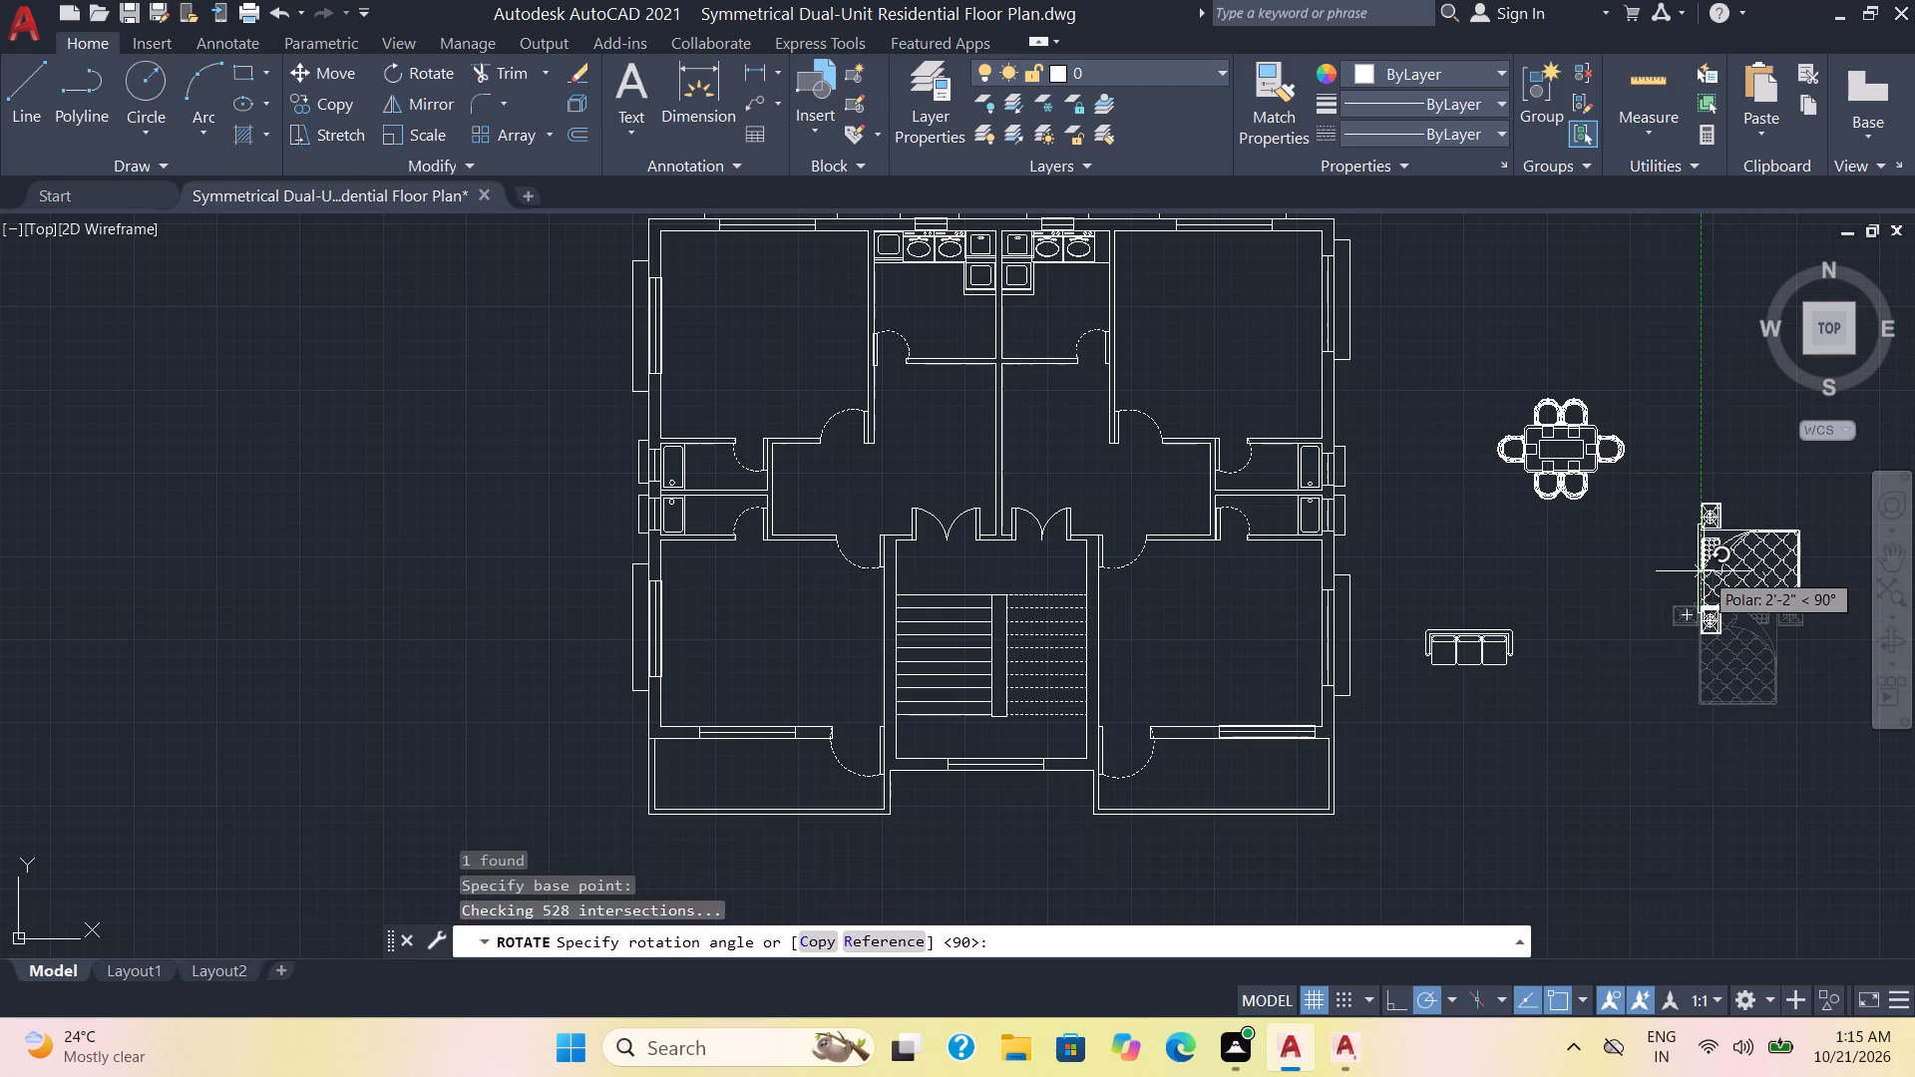
left_click(1705, 570)
Copy the rotated bed into the upper and lower bedrooms of the left unit, with headboards near the outer wall.
left_click(1785, 681)
left_click(1690, 533)
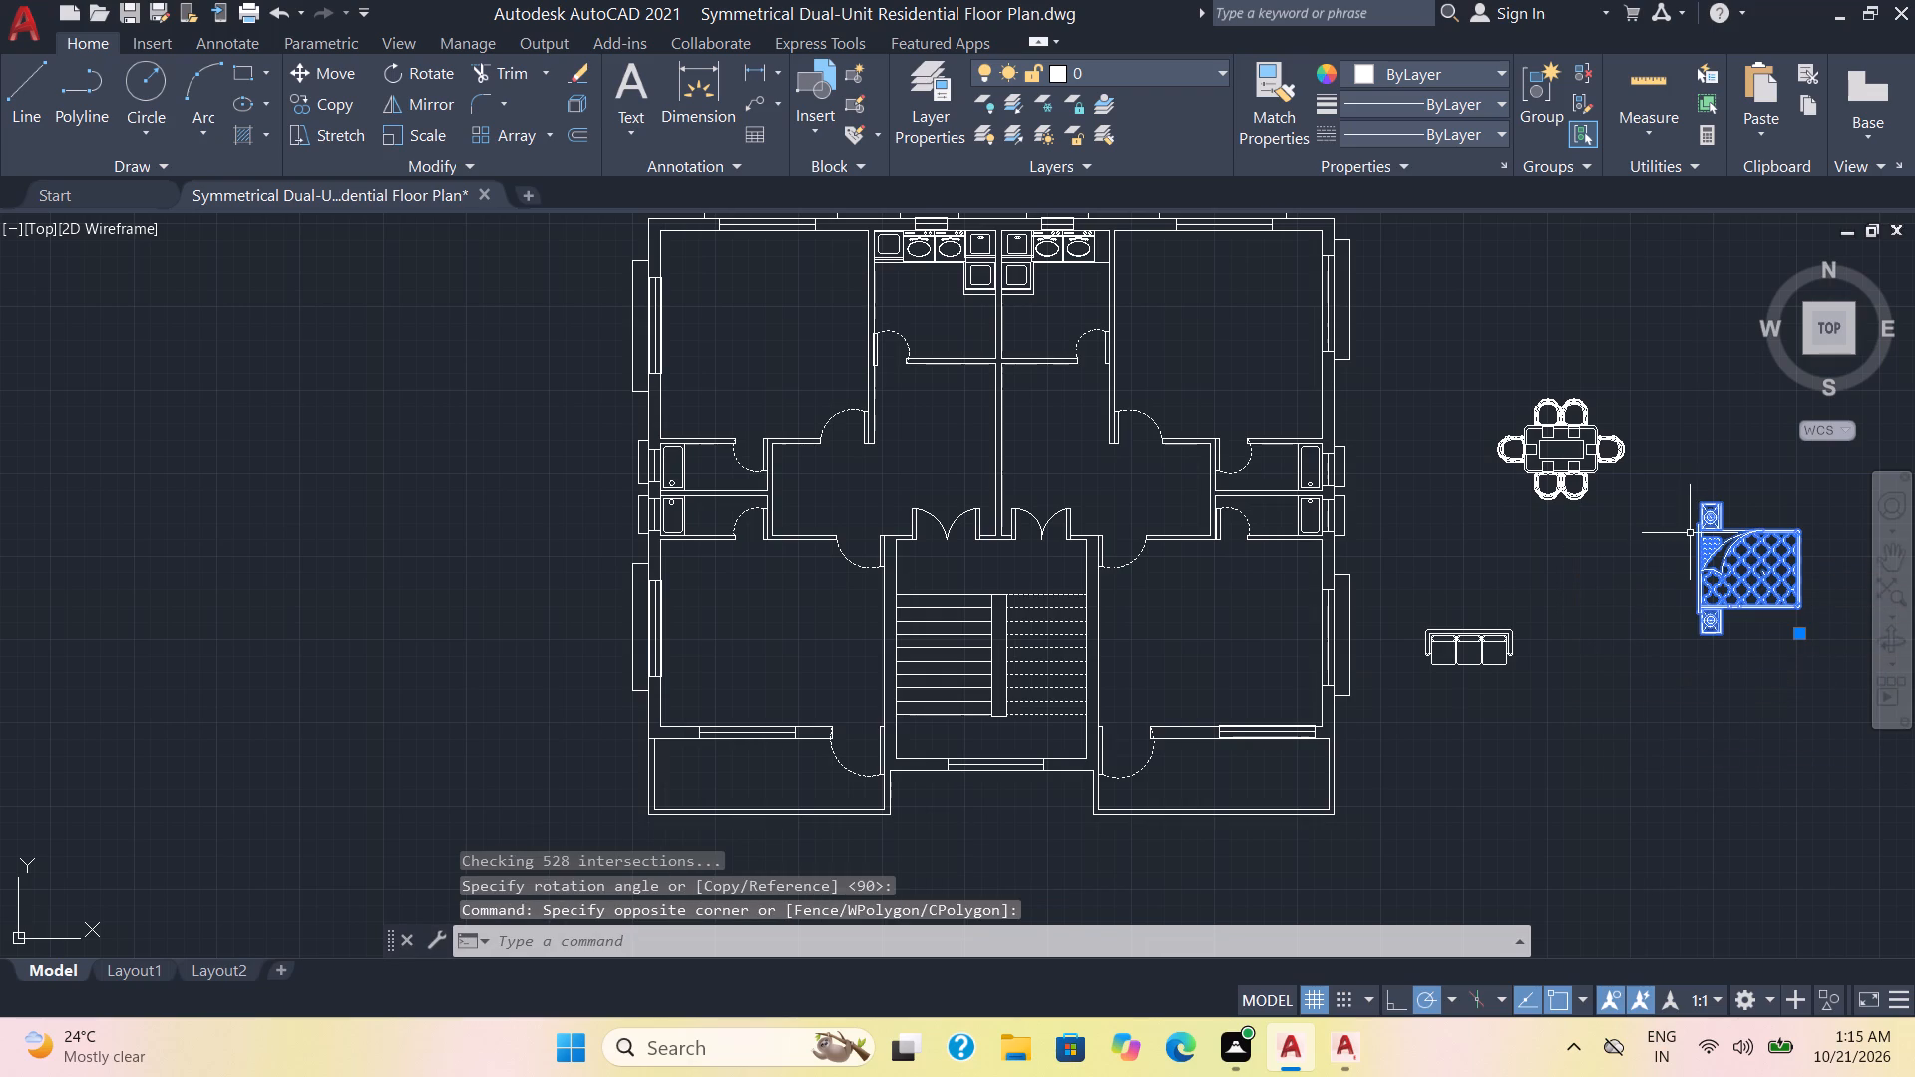
key("c")
key("o")
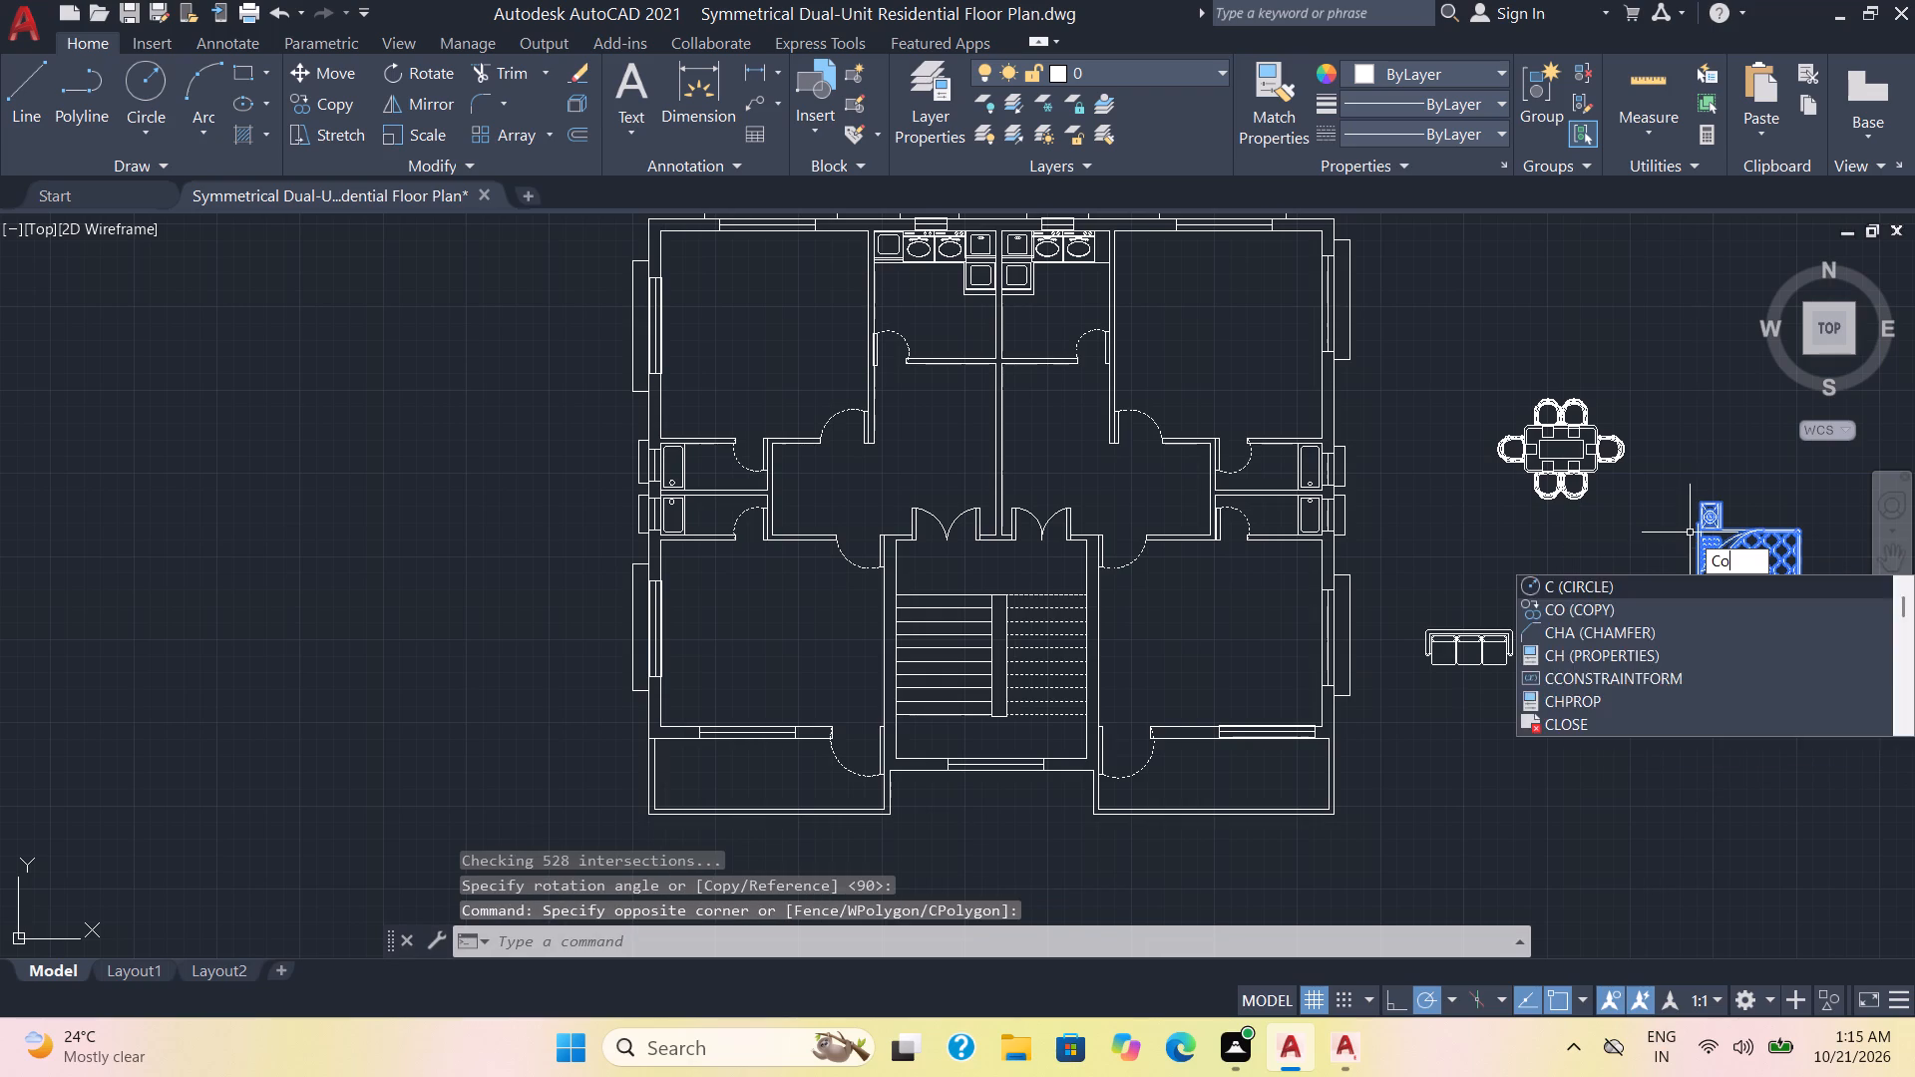
key("Return")
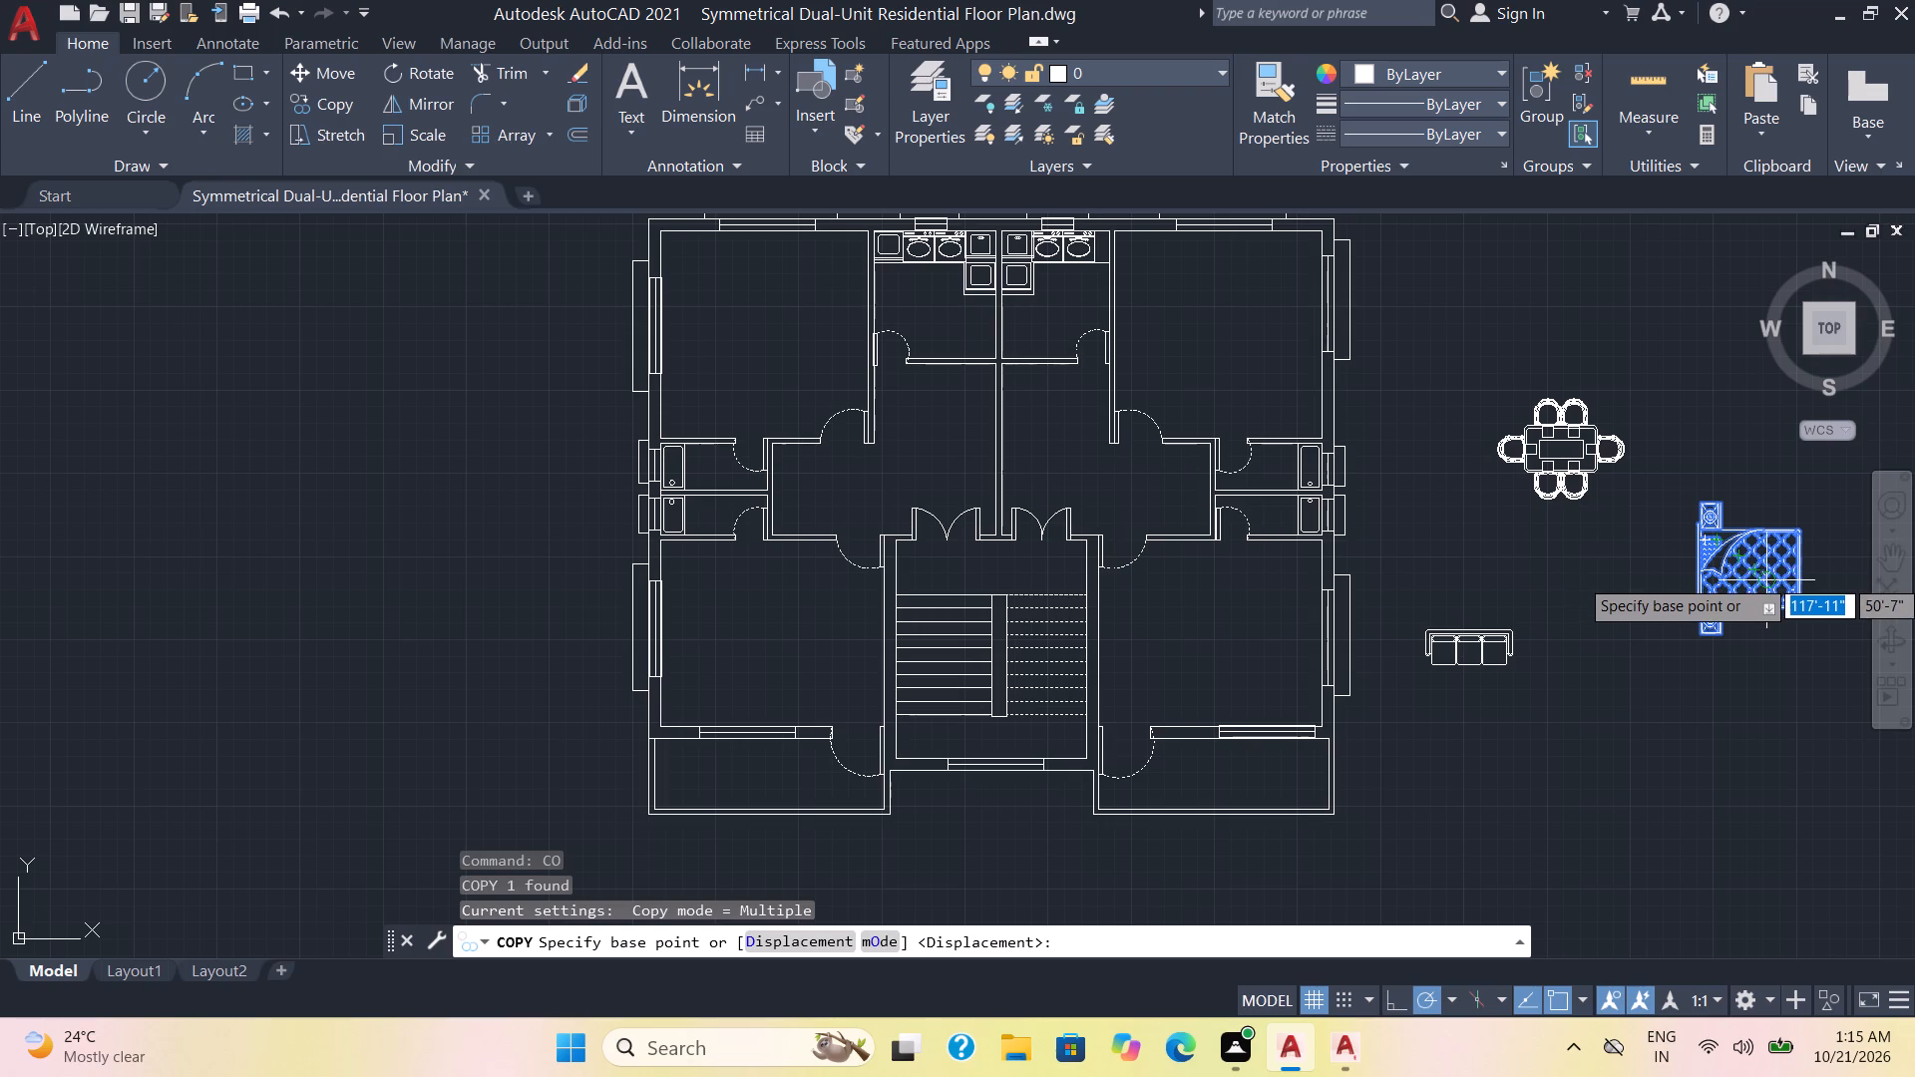
left_click(1765, 577)
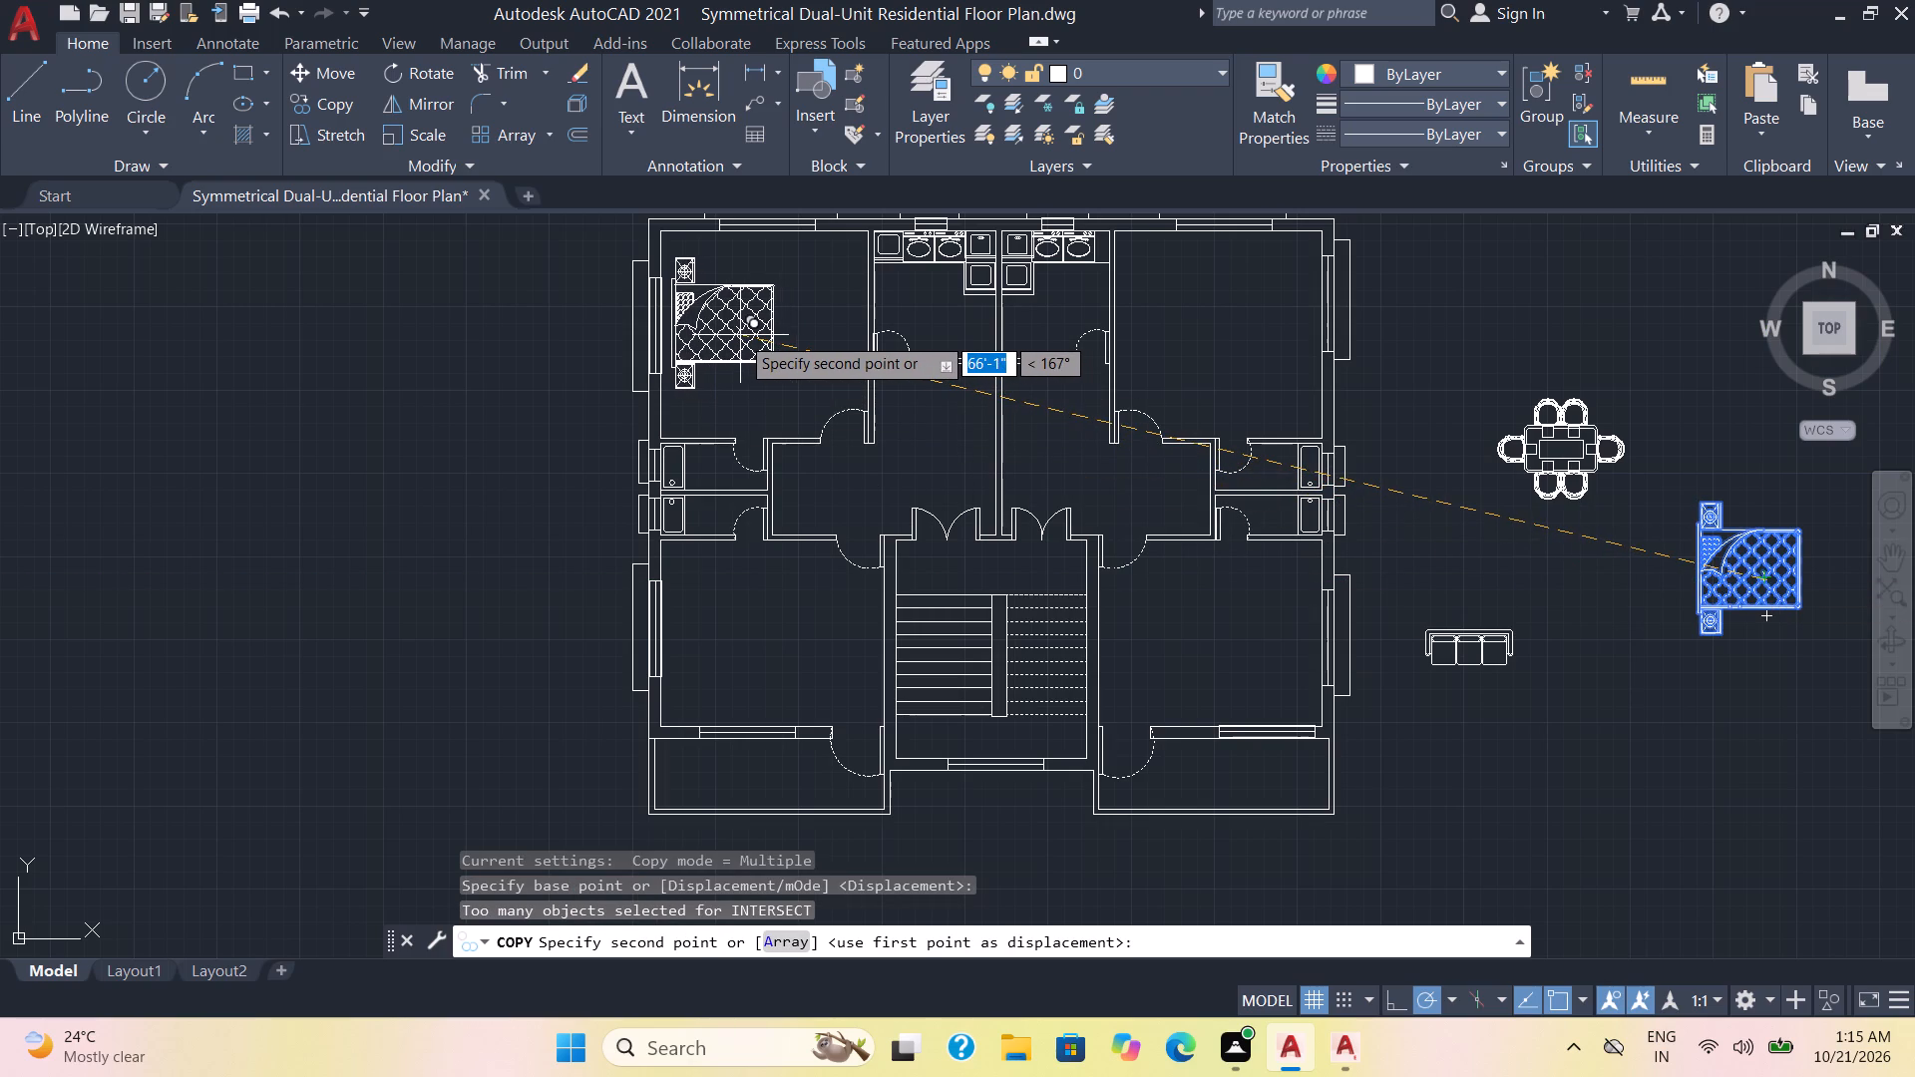
left_click(740, 334)
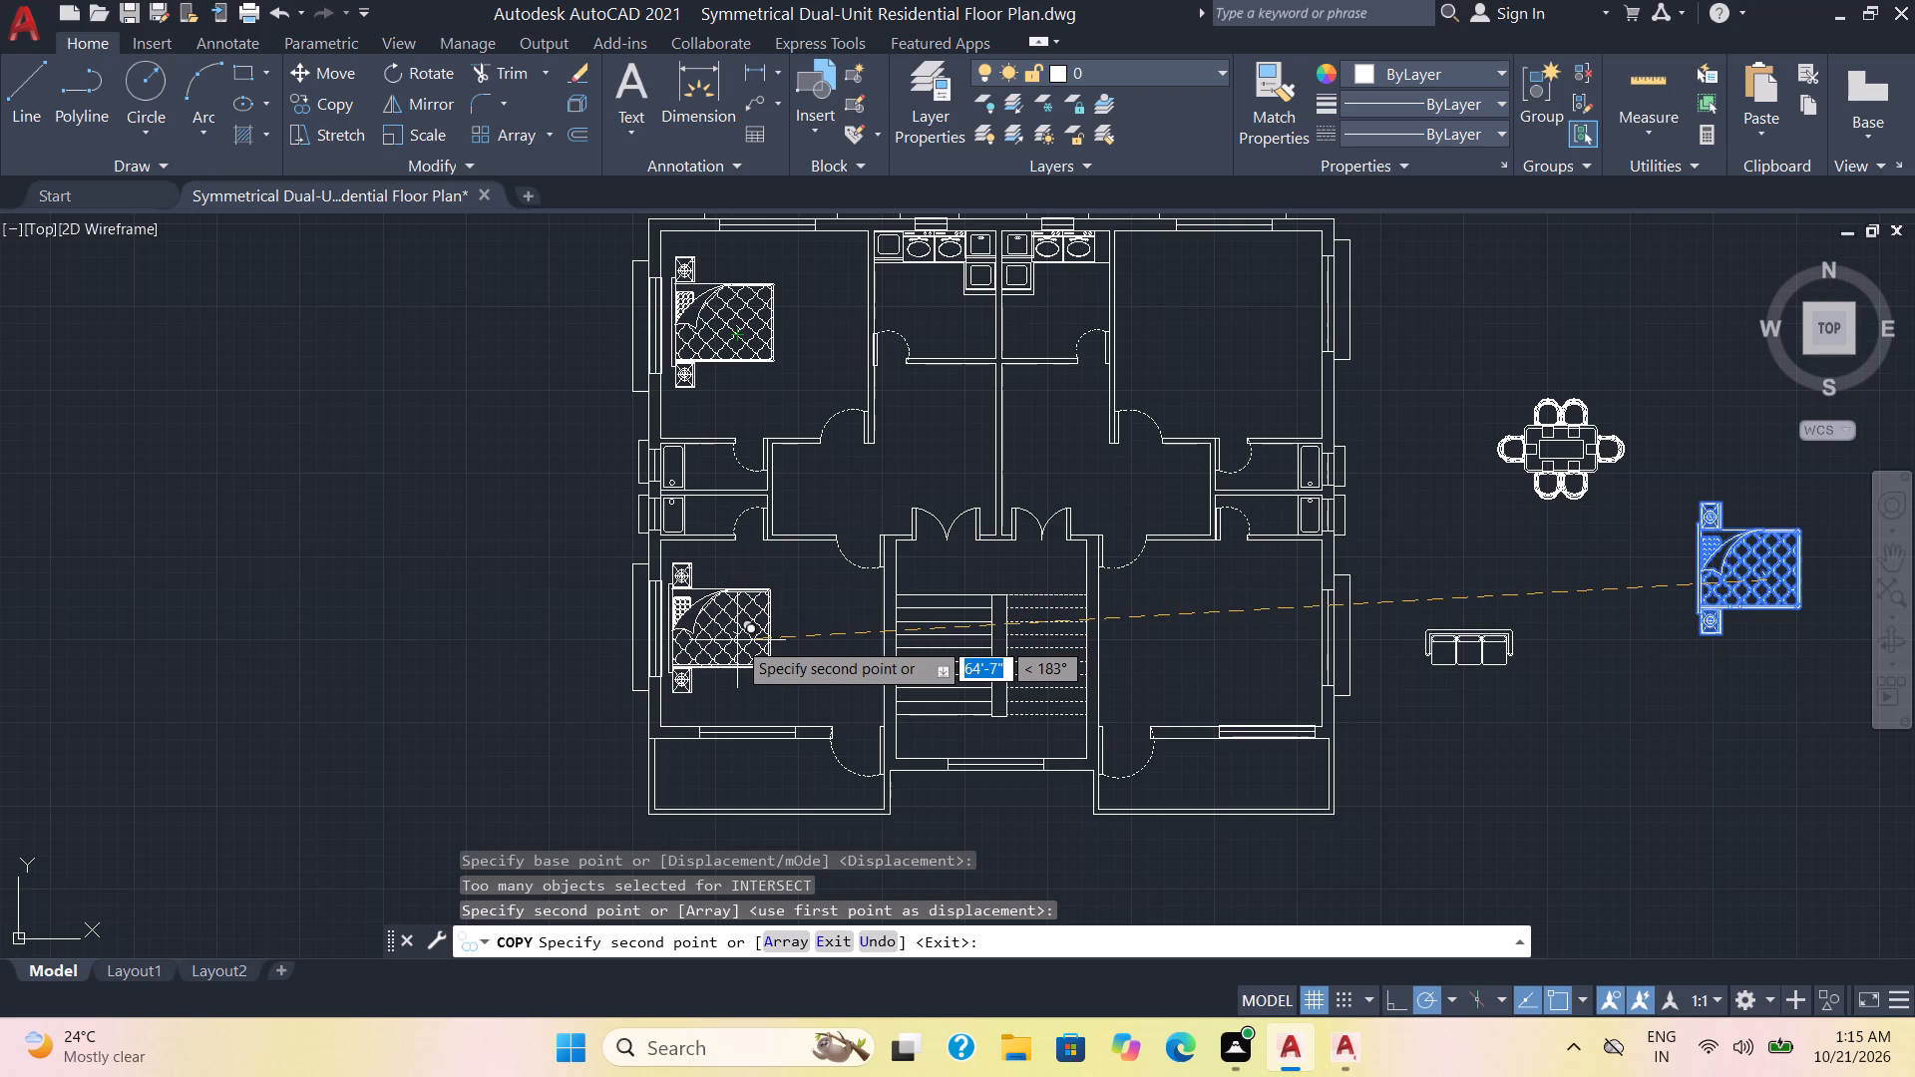
left_click(737, 641)
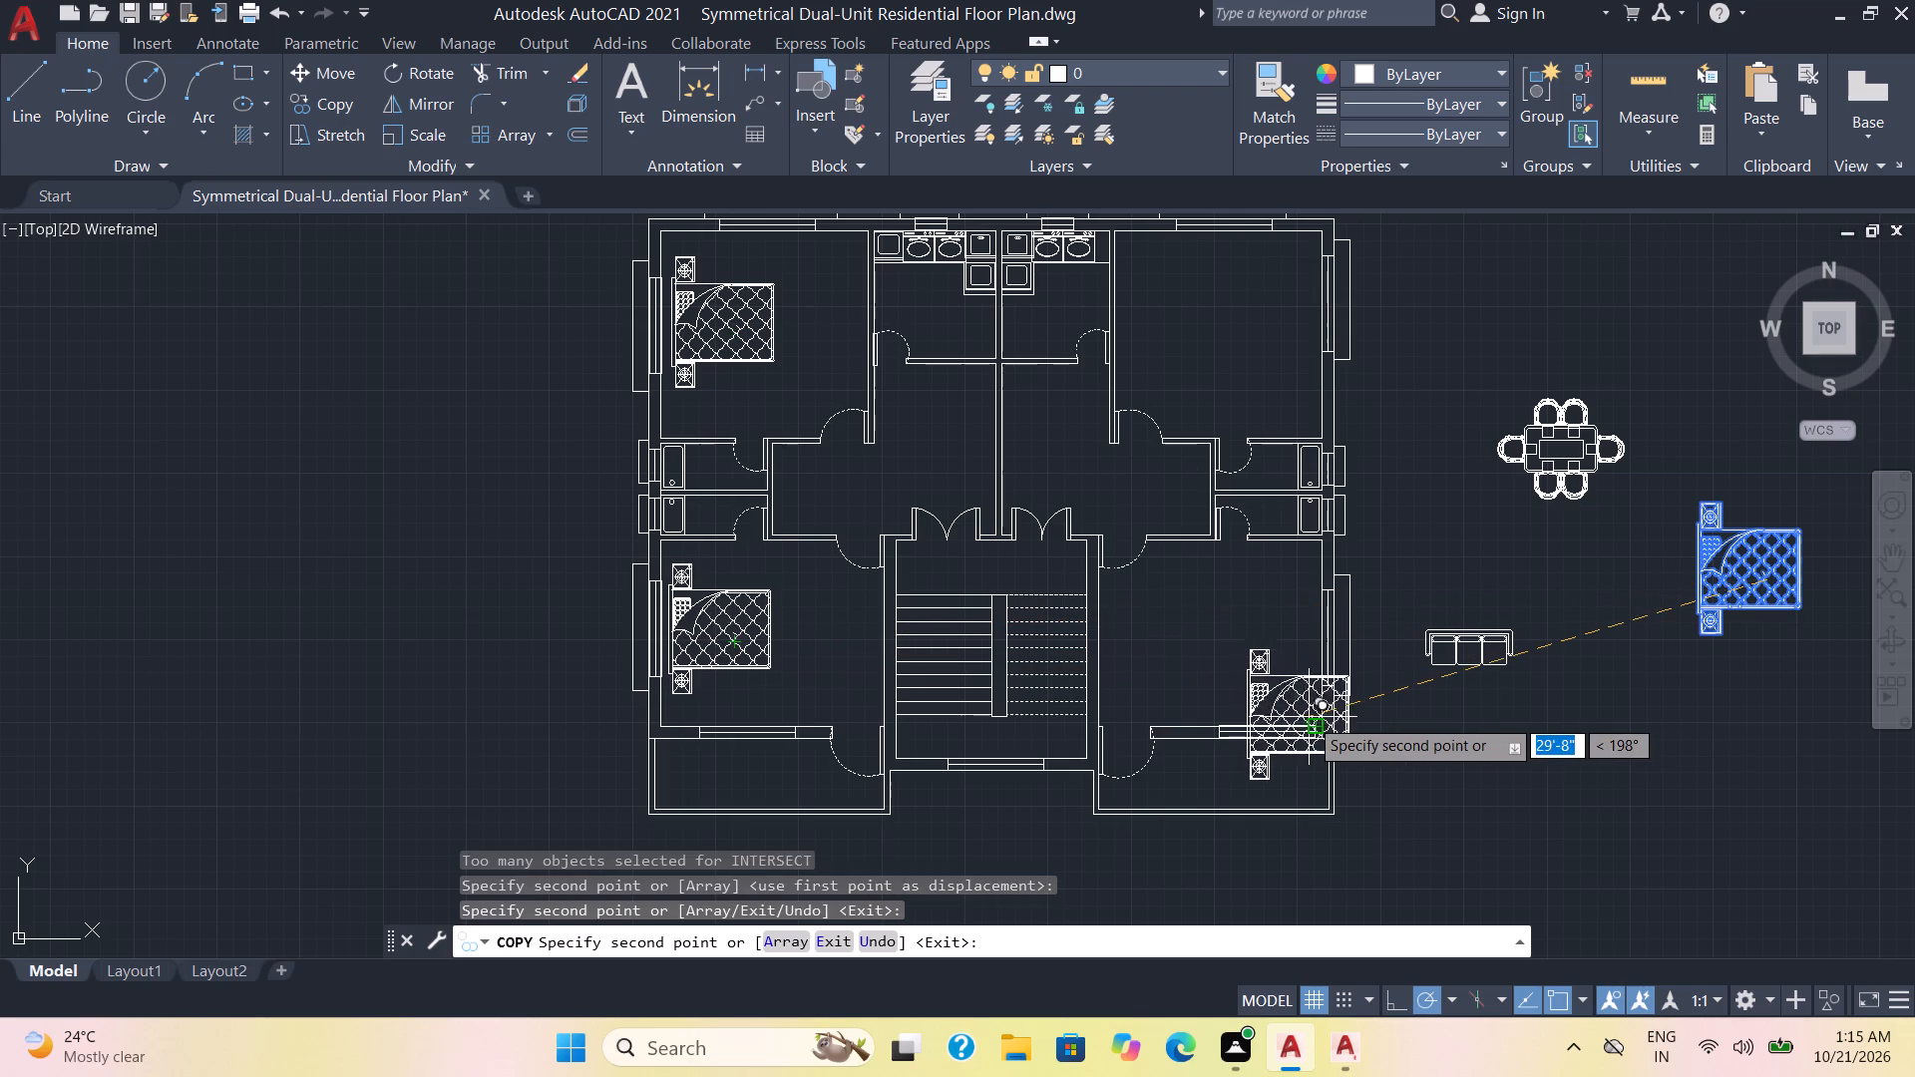
key("Escape")
Rotate the source bed outside the plan by 180° so its headboard faces right.
left_click(1787, 707)
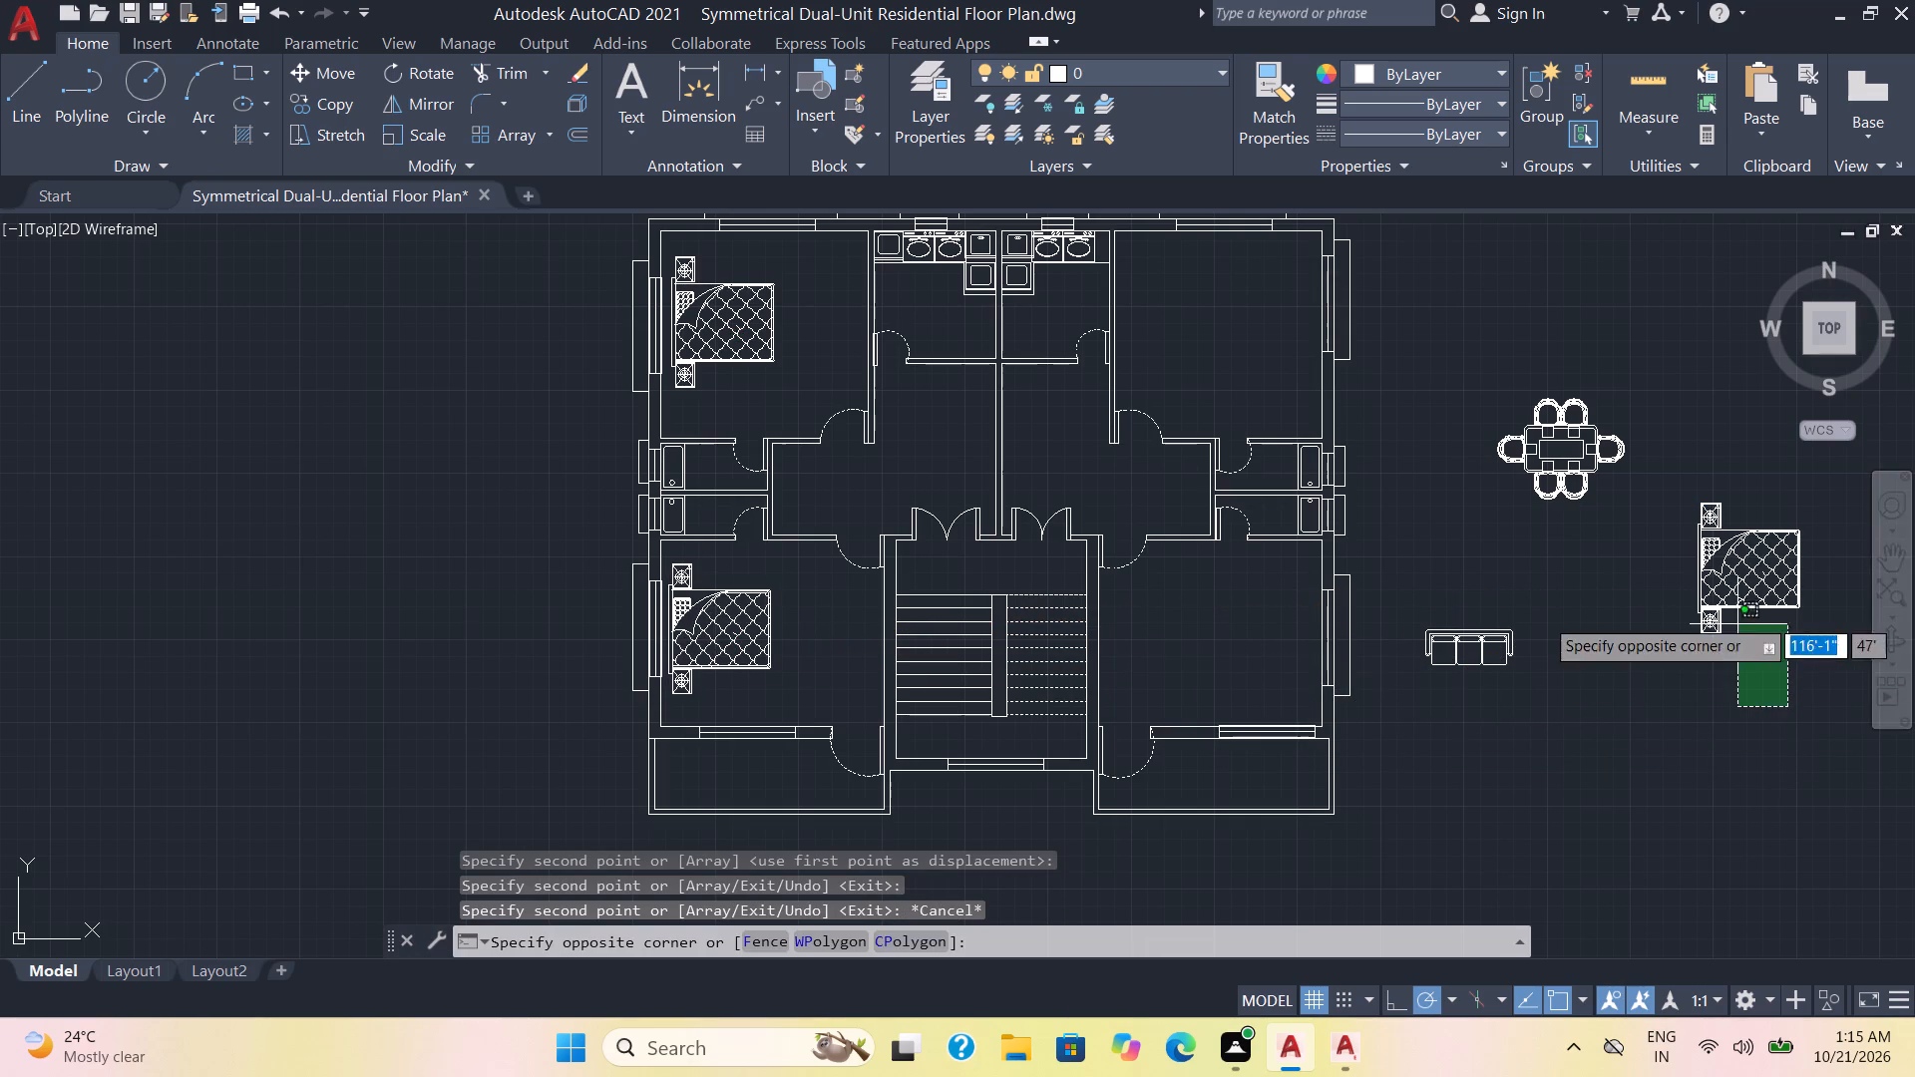
left_click(1674, 523)
type("ro")
key("Return")
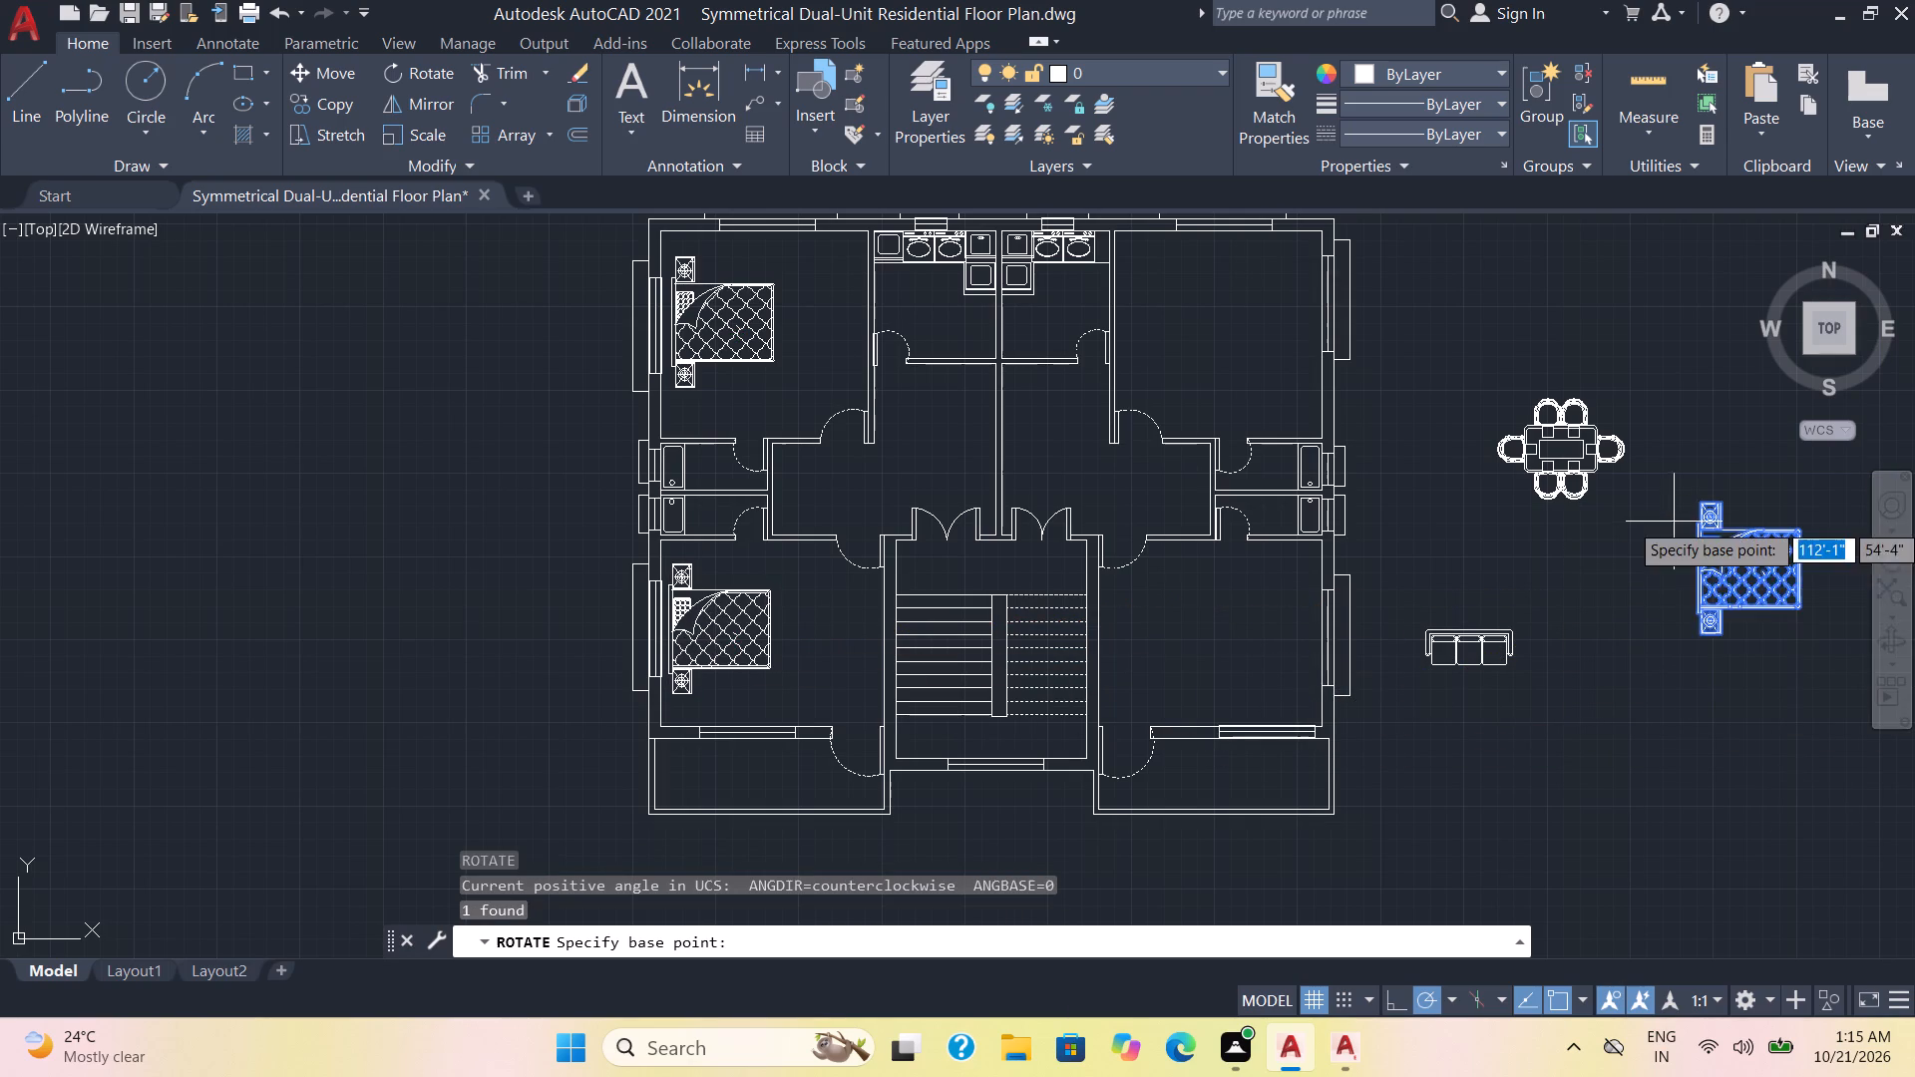
left_click(1702, 633)
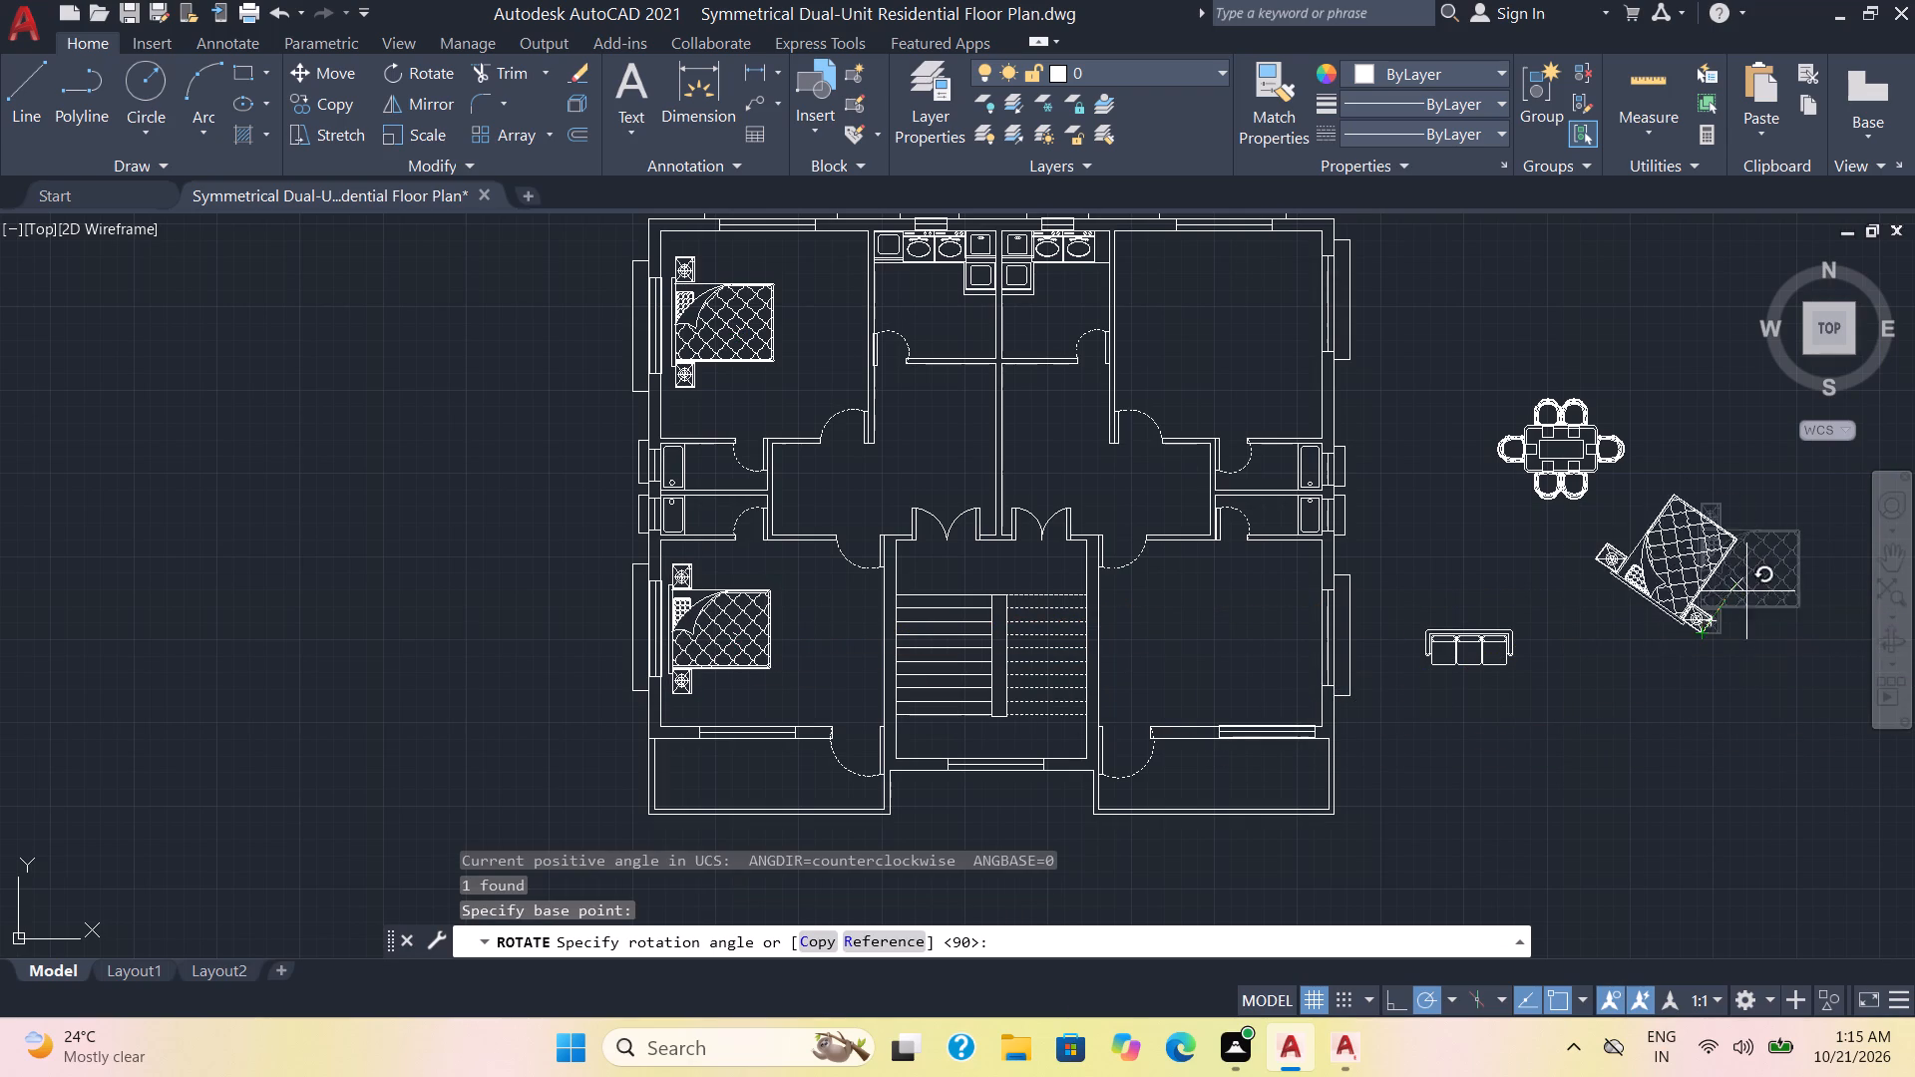
left_click(1383, 635)
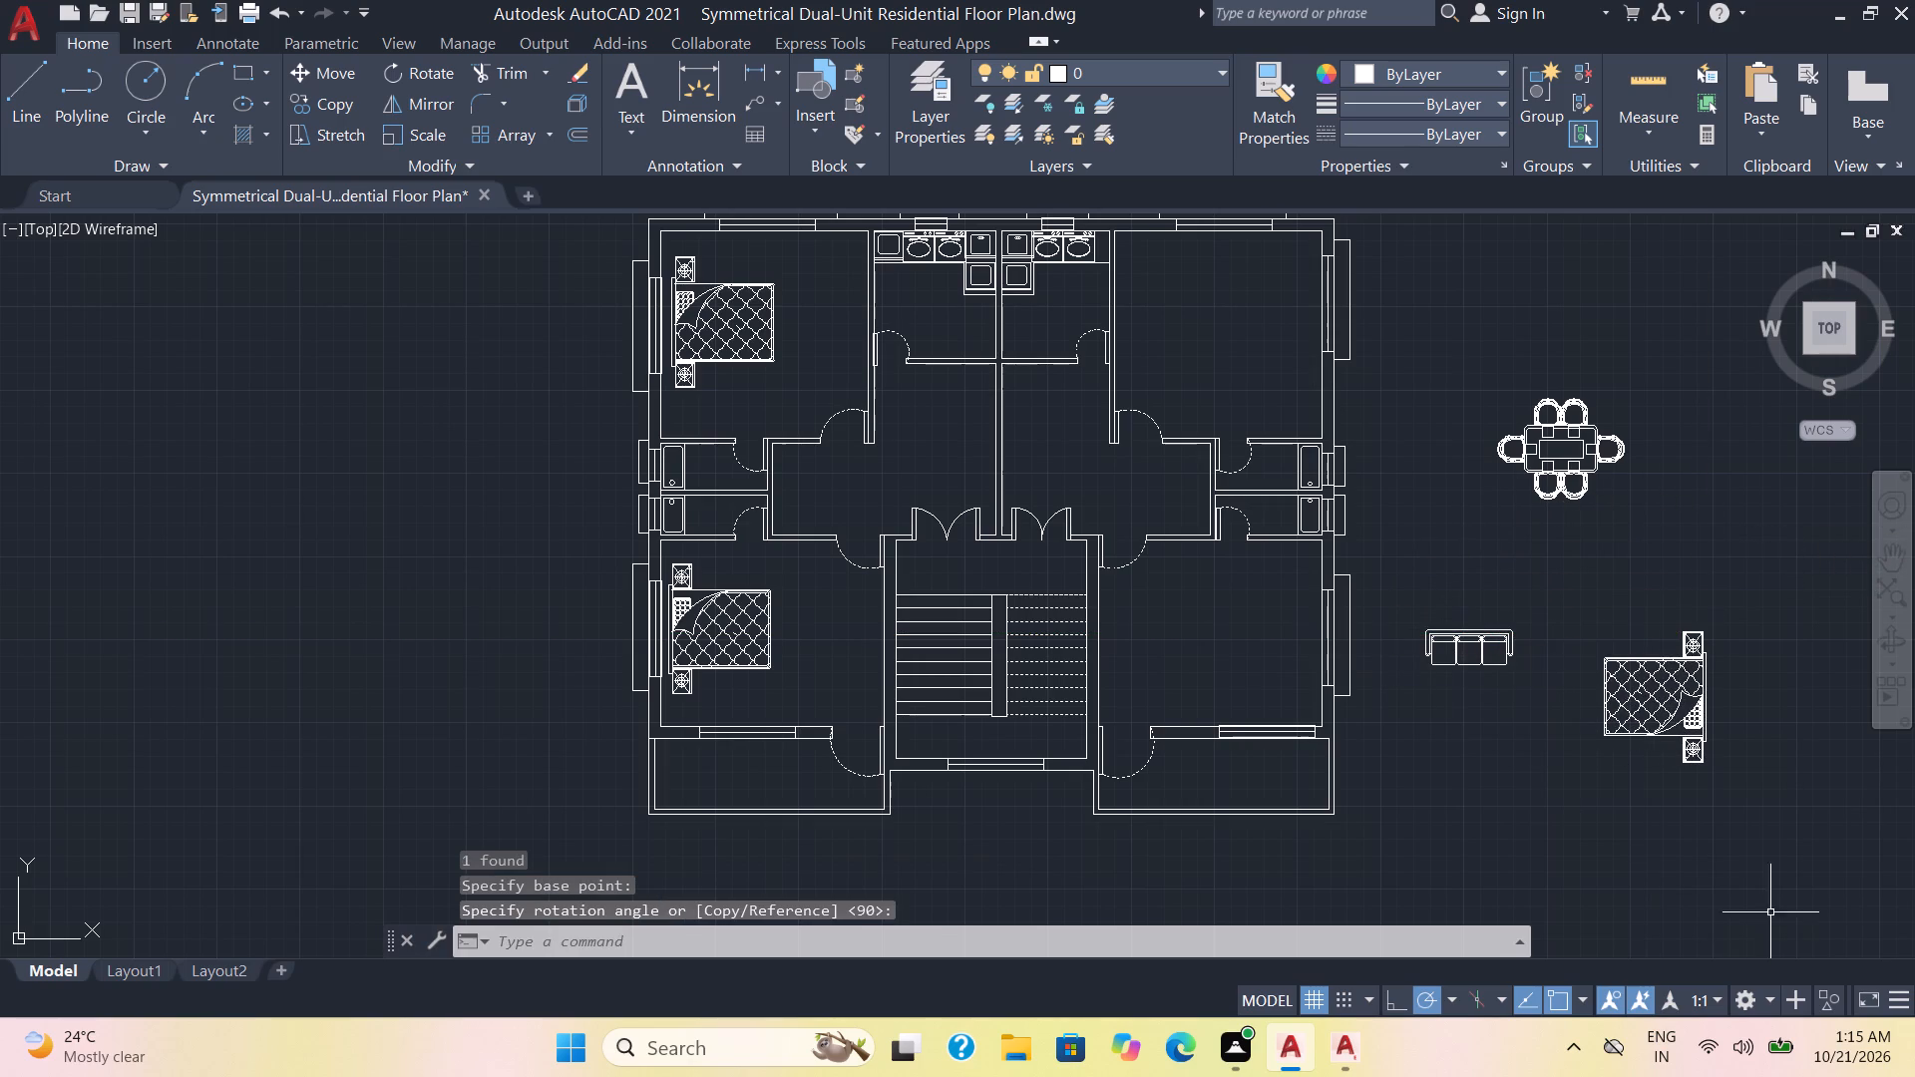
Copy the turned bed into the upper and lower bedrooms of the right unit, with headboards near the outer wall.
left_click(1775, 832)
left_click(1623, 597)
key("c")
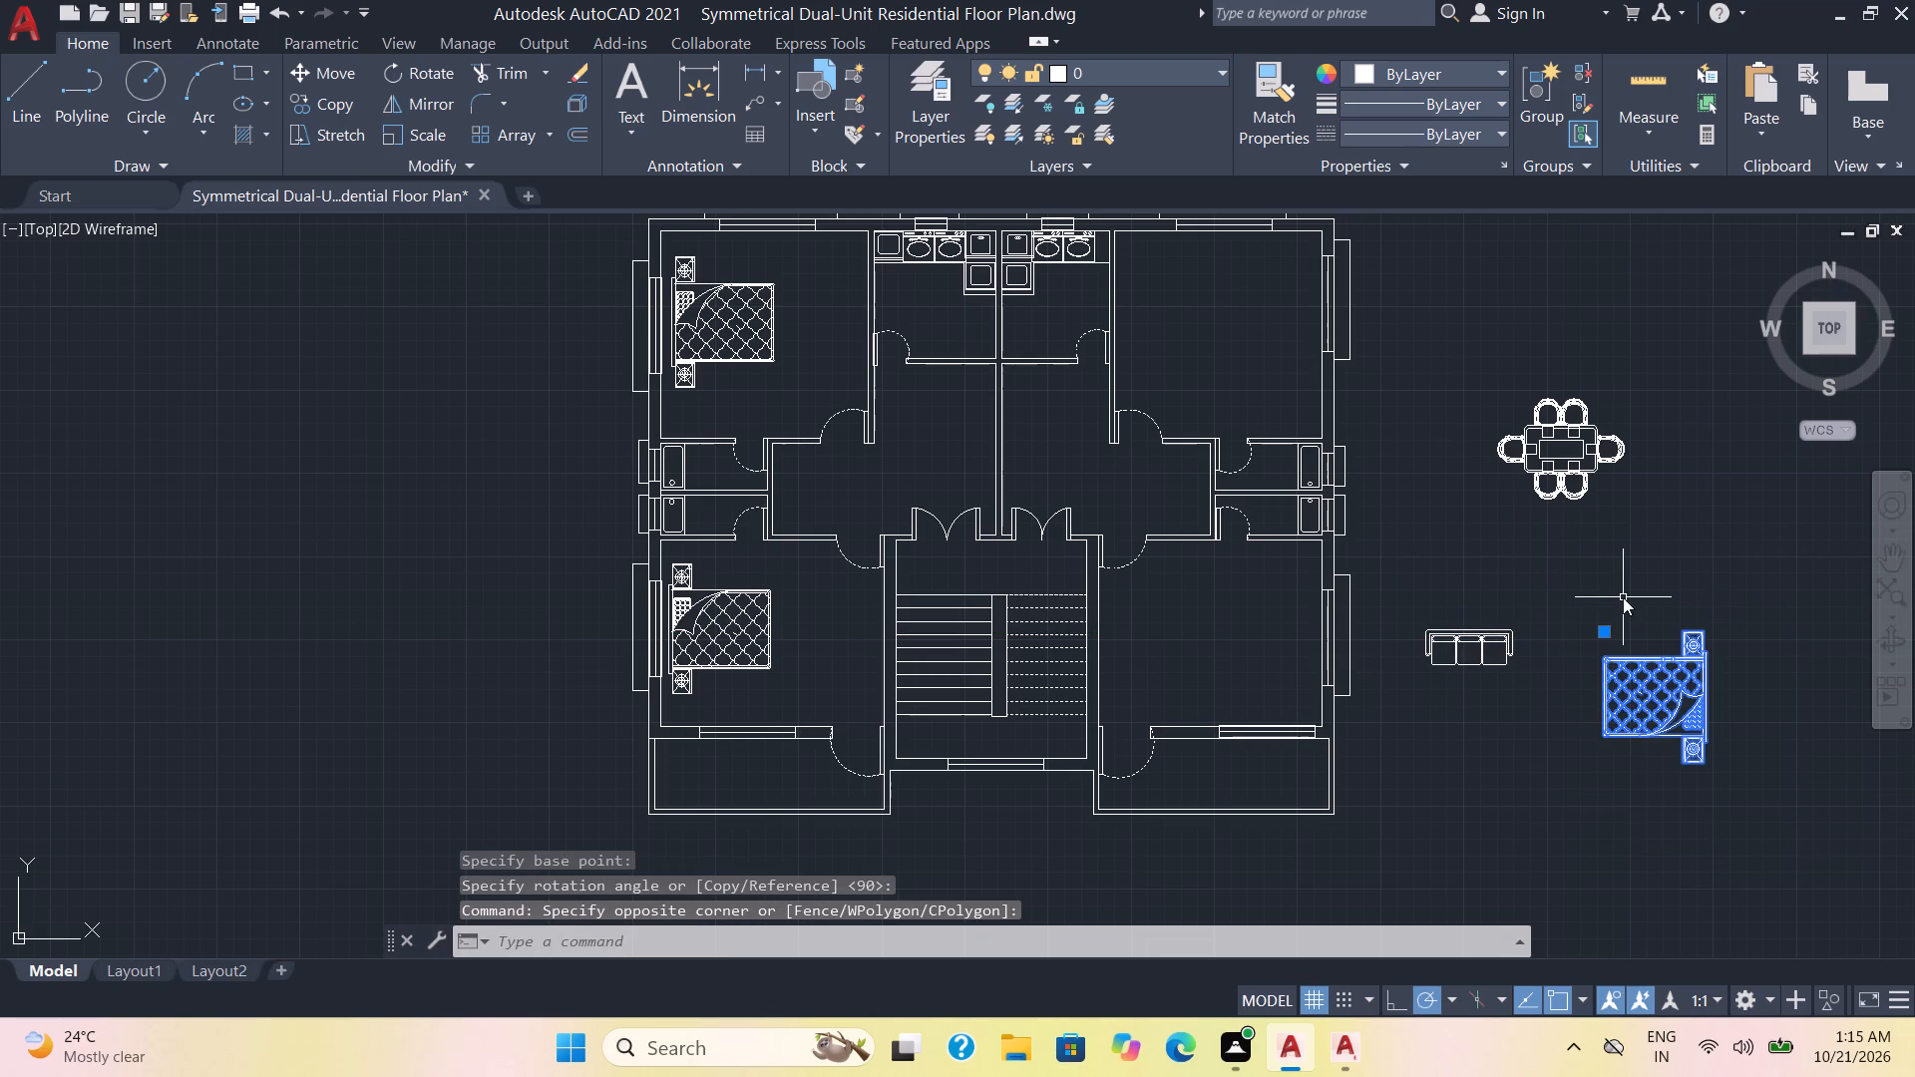
key("o")
key("Return")
left_click(1630, 705)
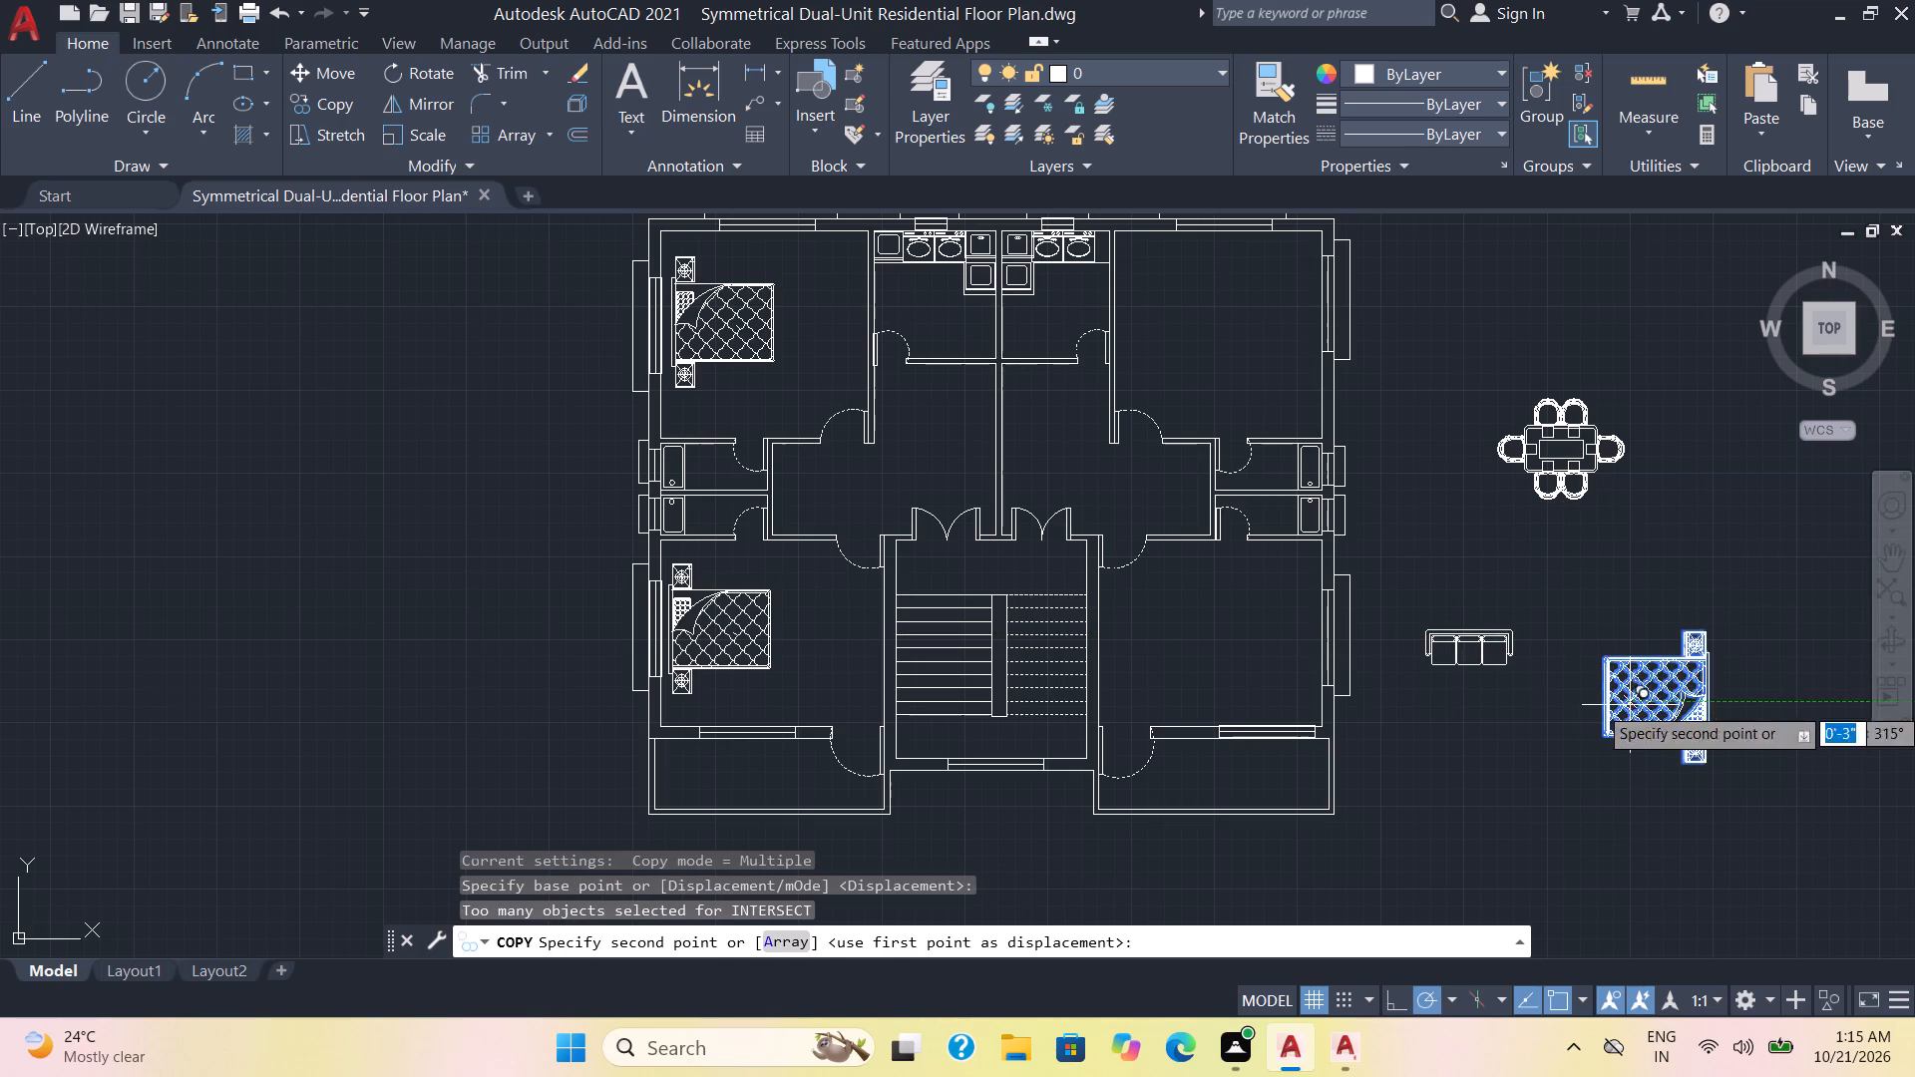
left_click(1237, 309)
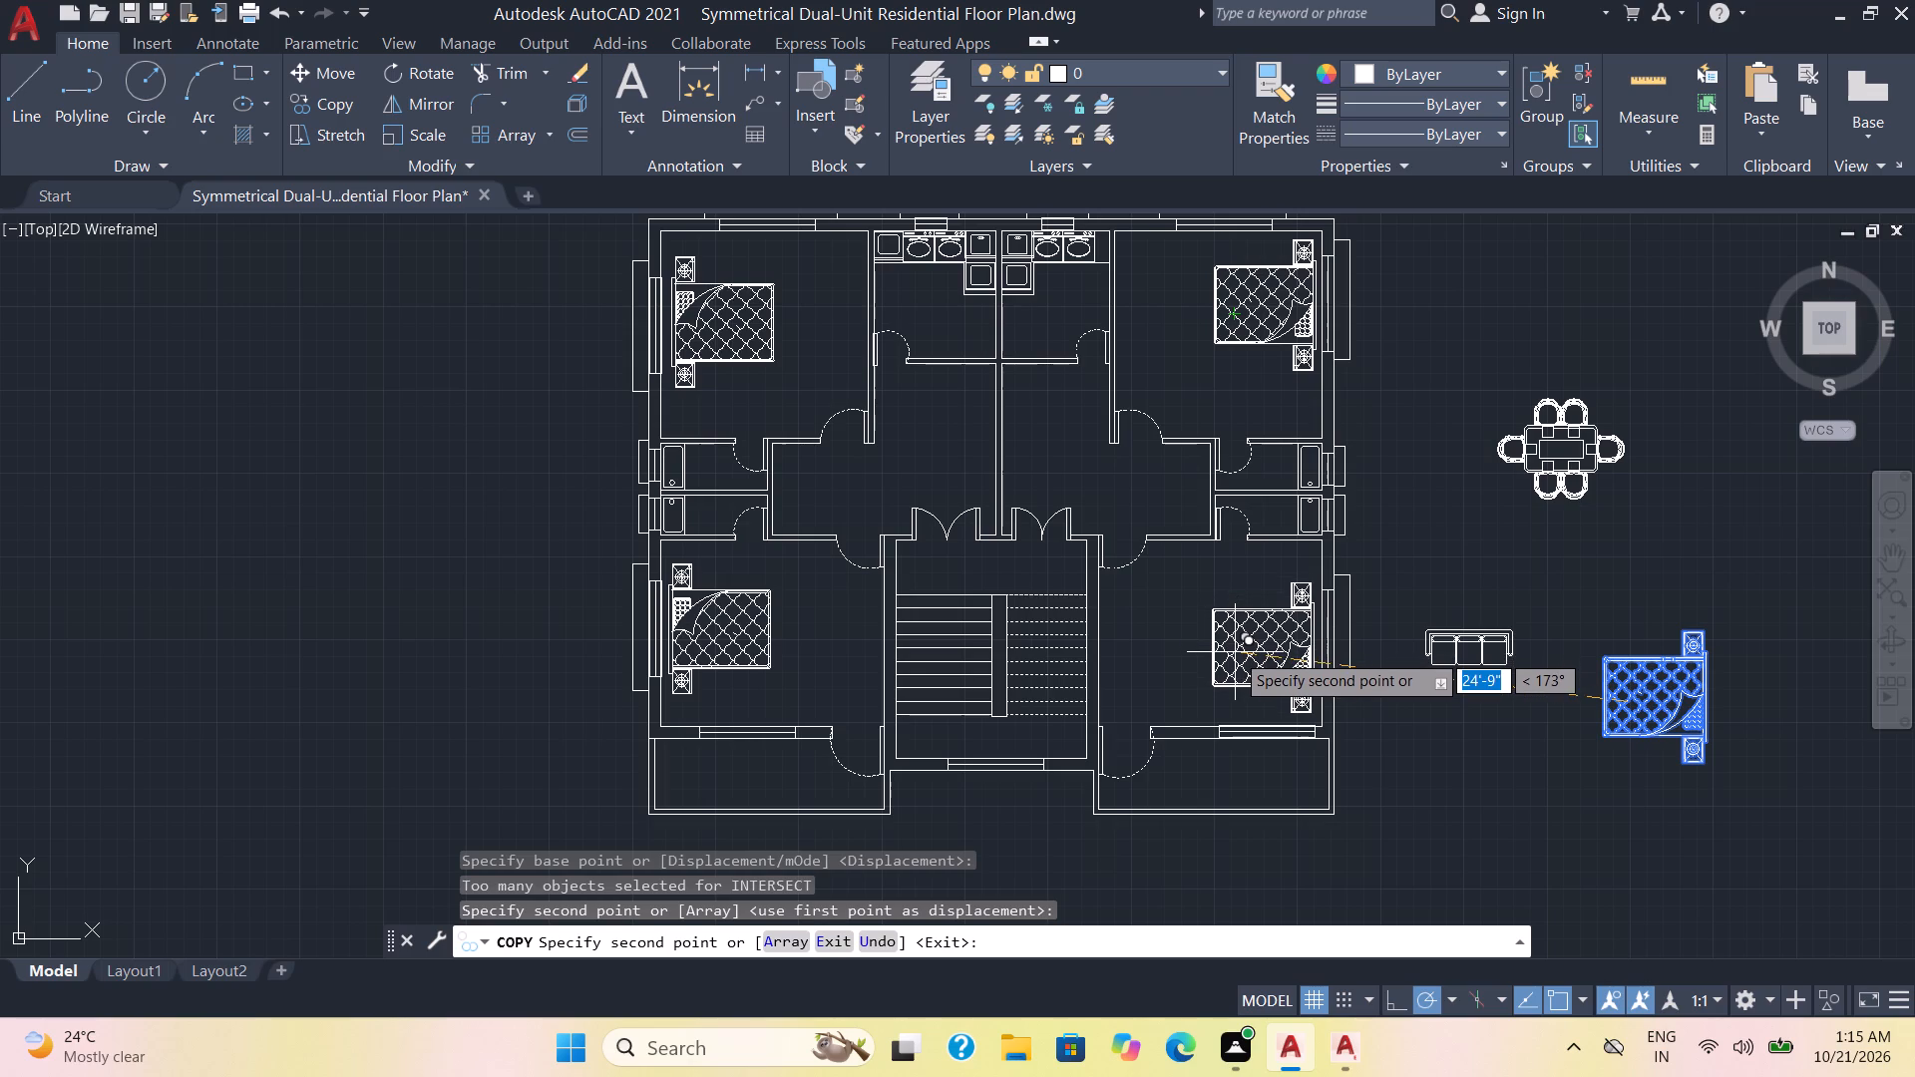
left_click(1235, 652)
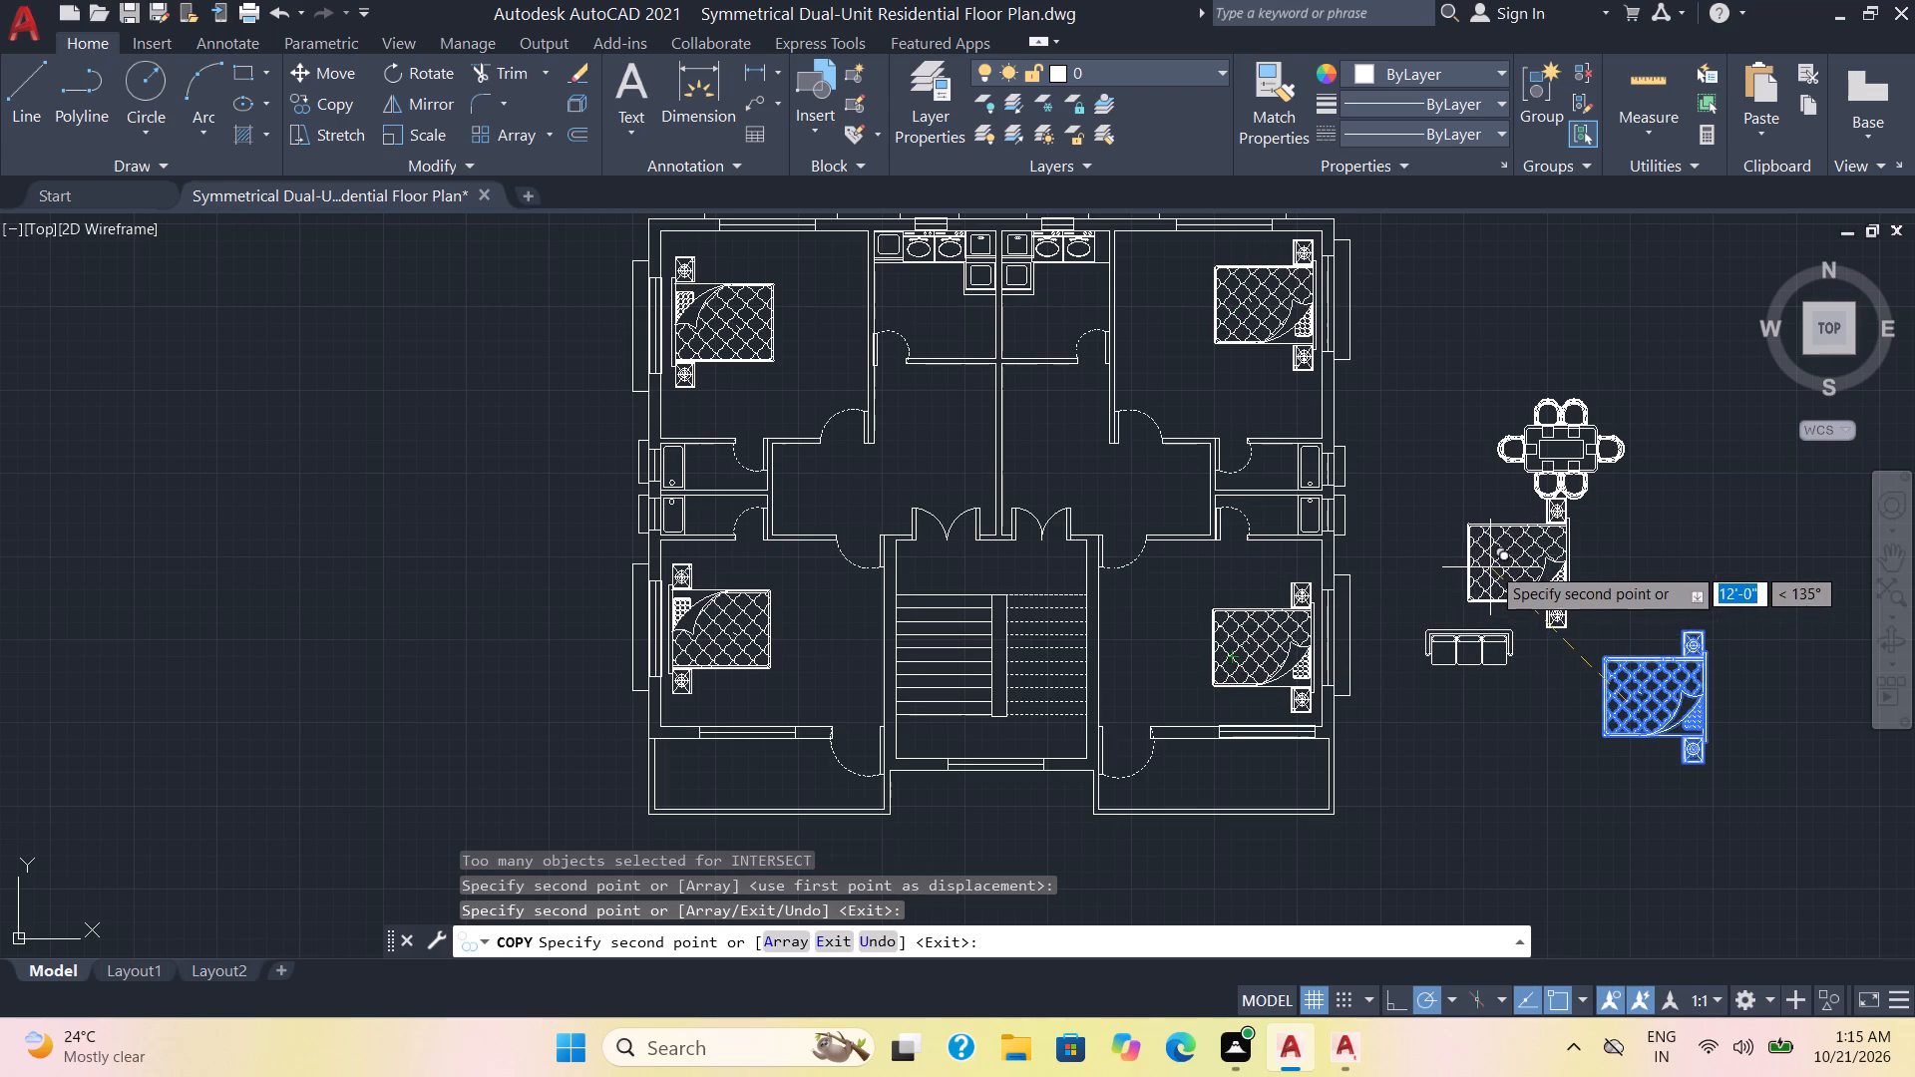
key("Escape")
Erase the leftover source bed outside the floor plan.
left_click(1652, 737)
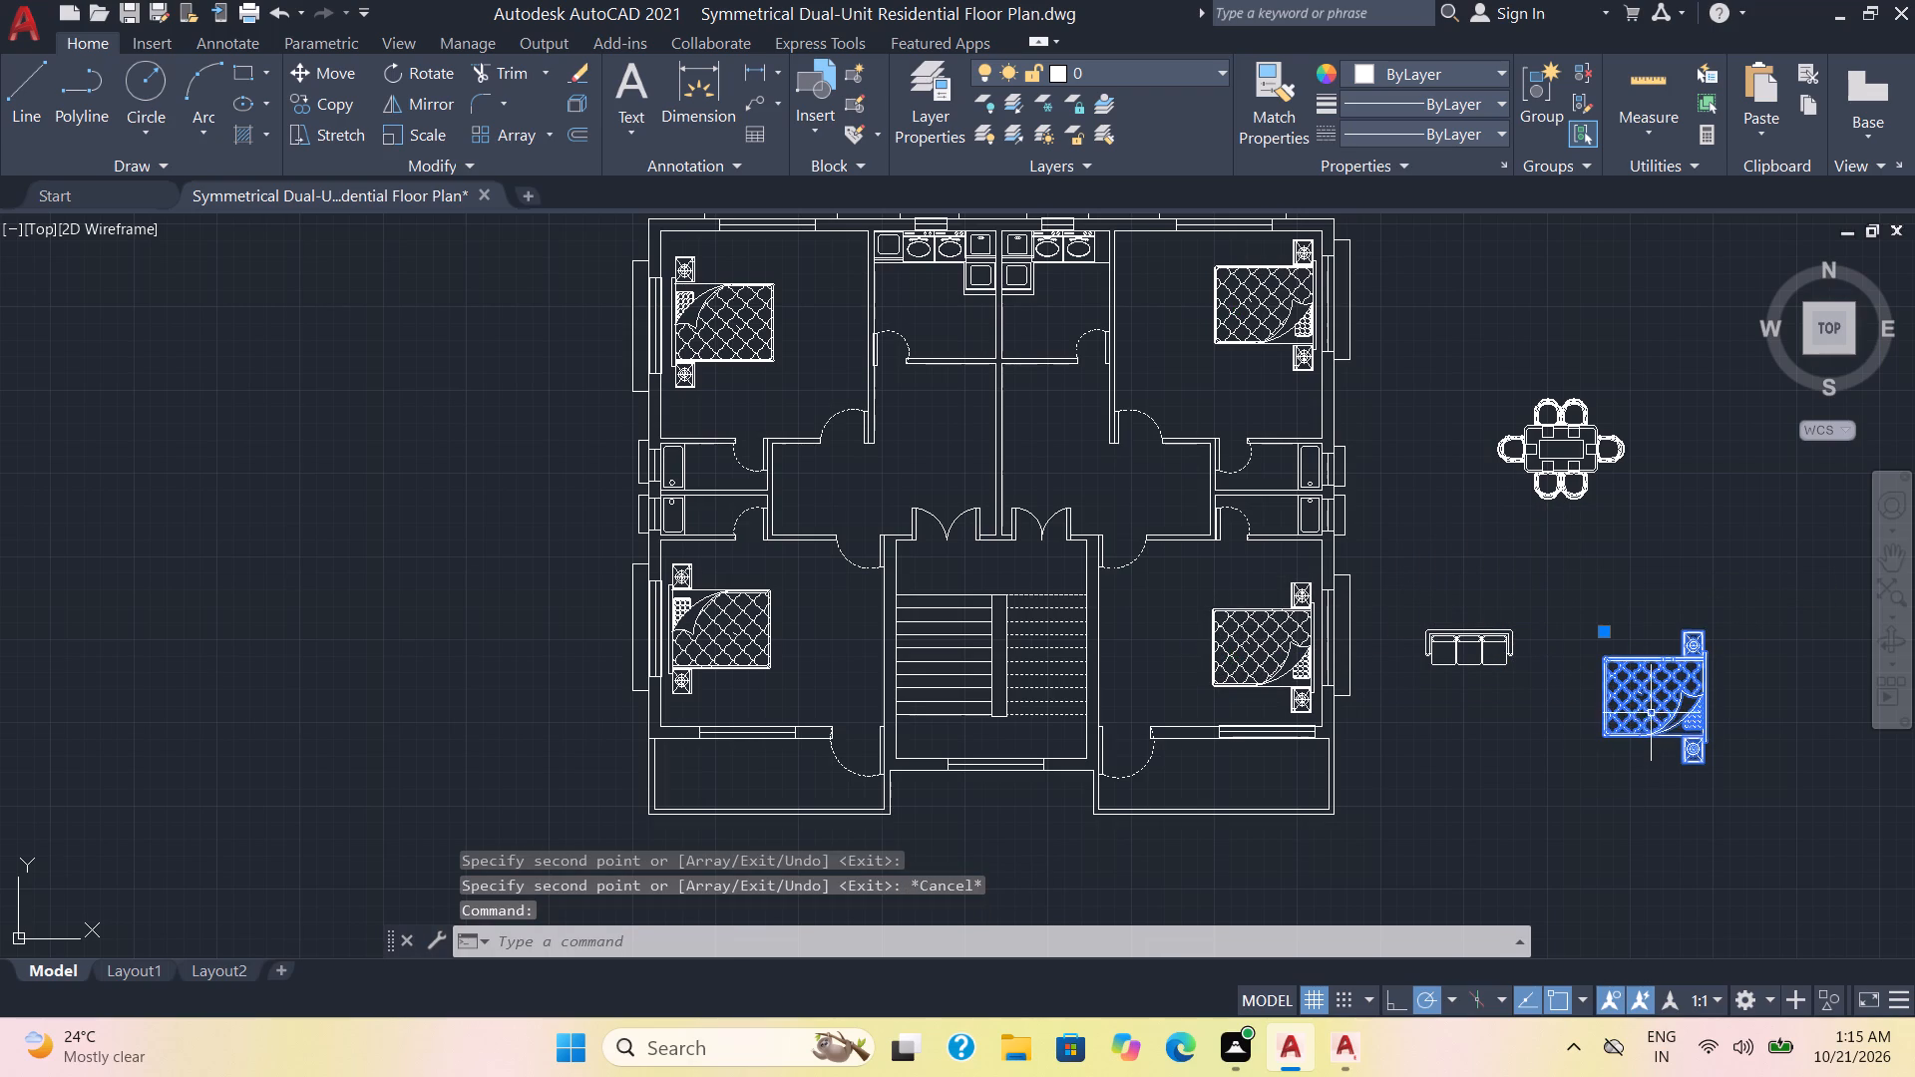
key("Delete")
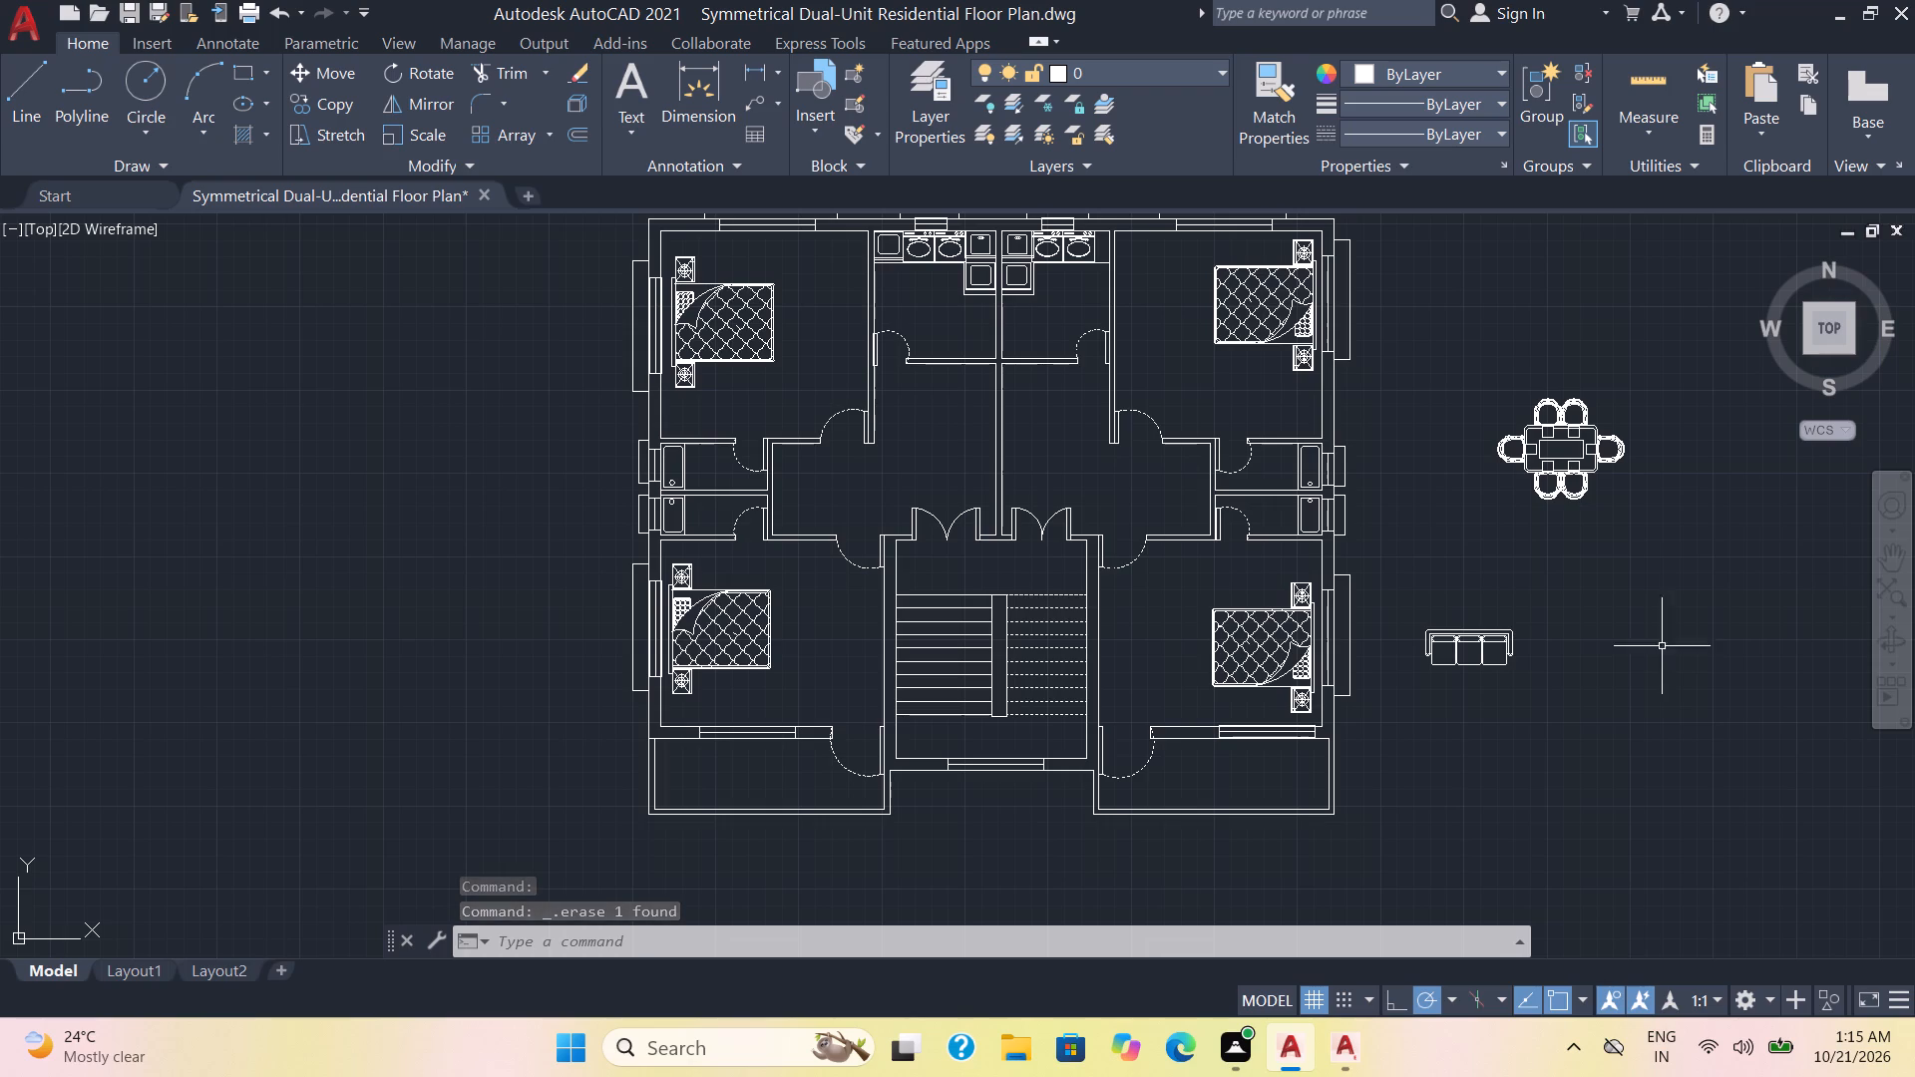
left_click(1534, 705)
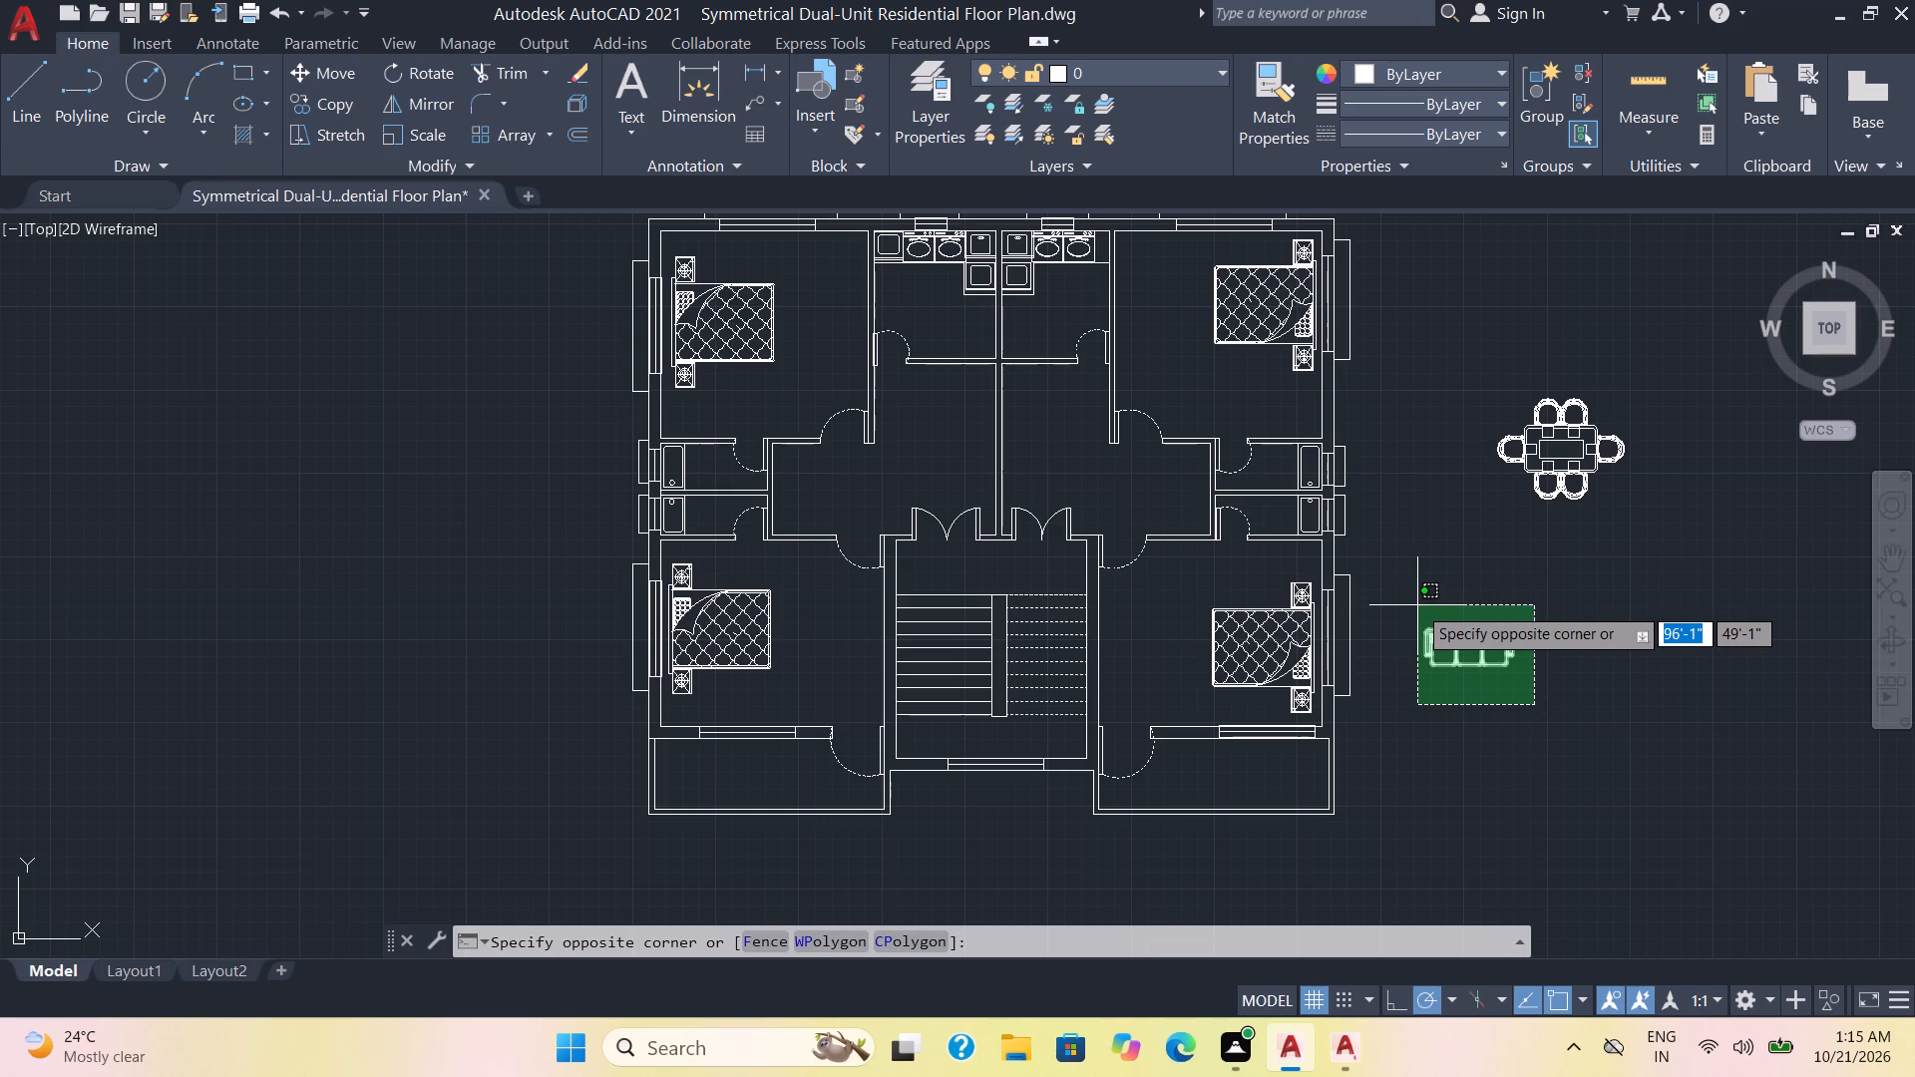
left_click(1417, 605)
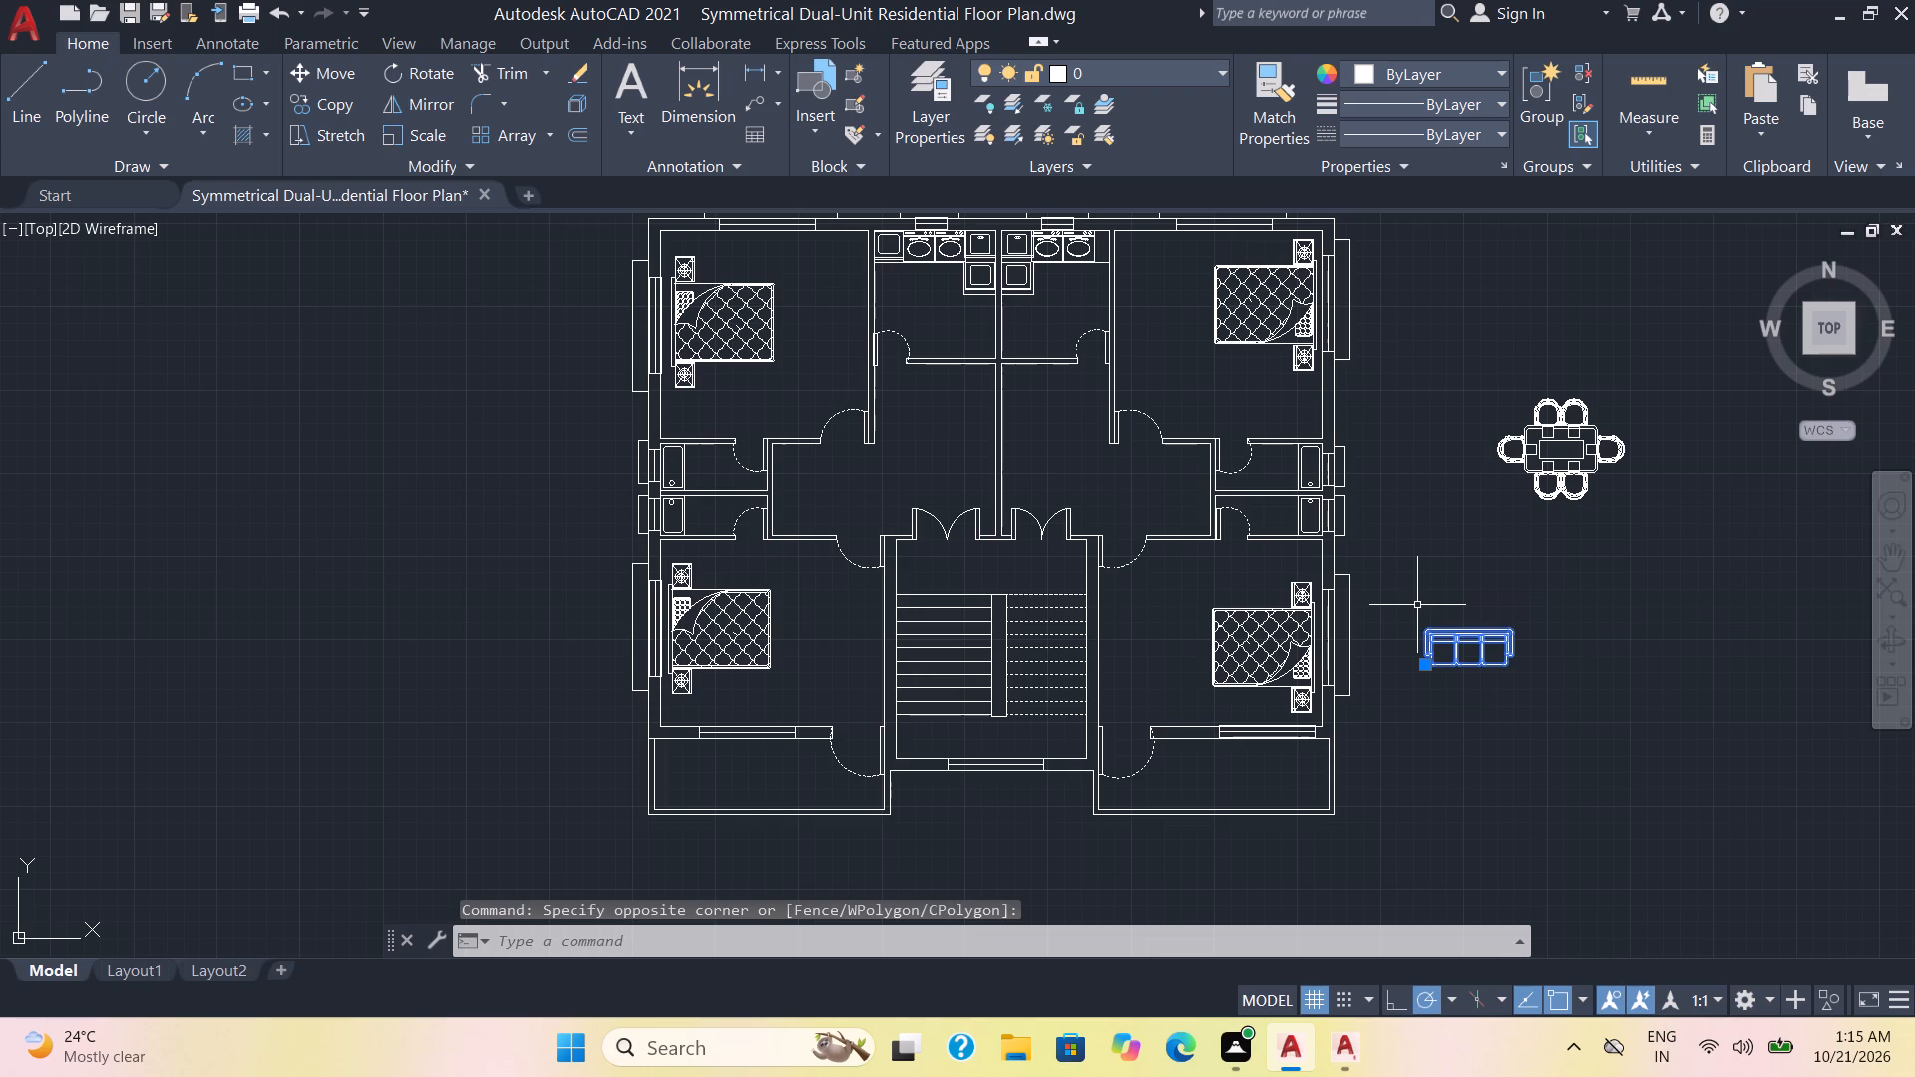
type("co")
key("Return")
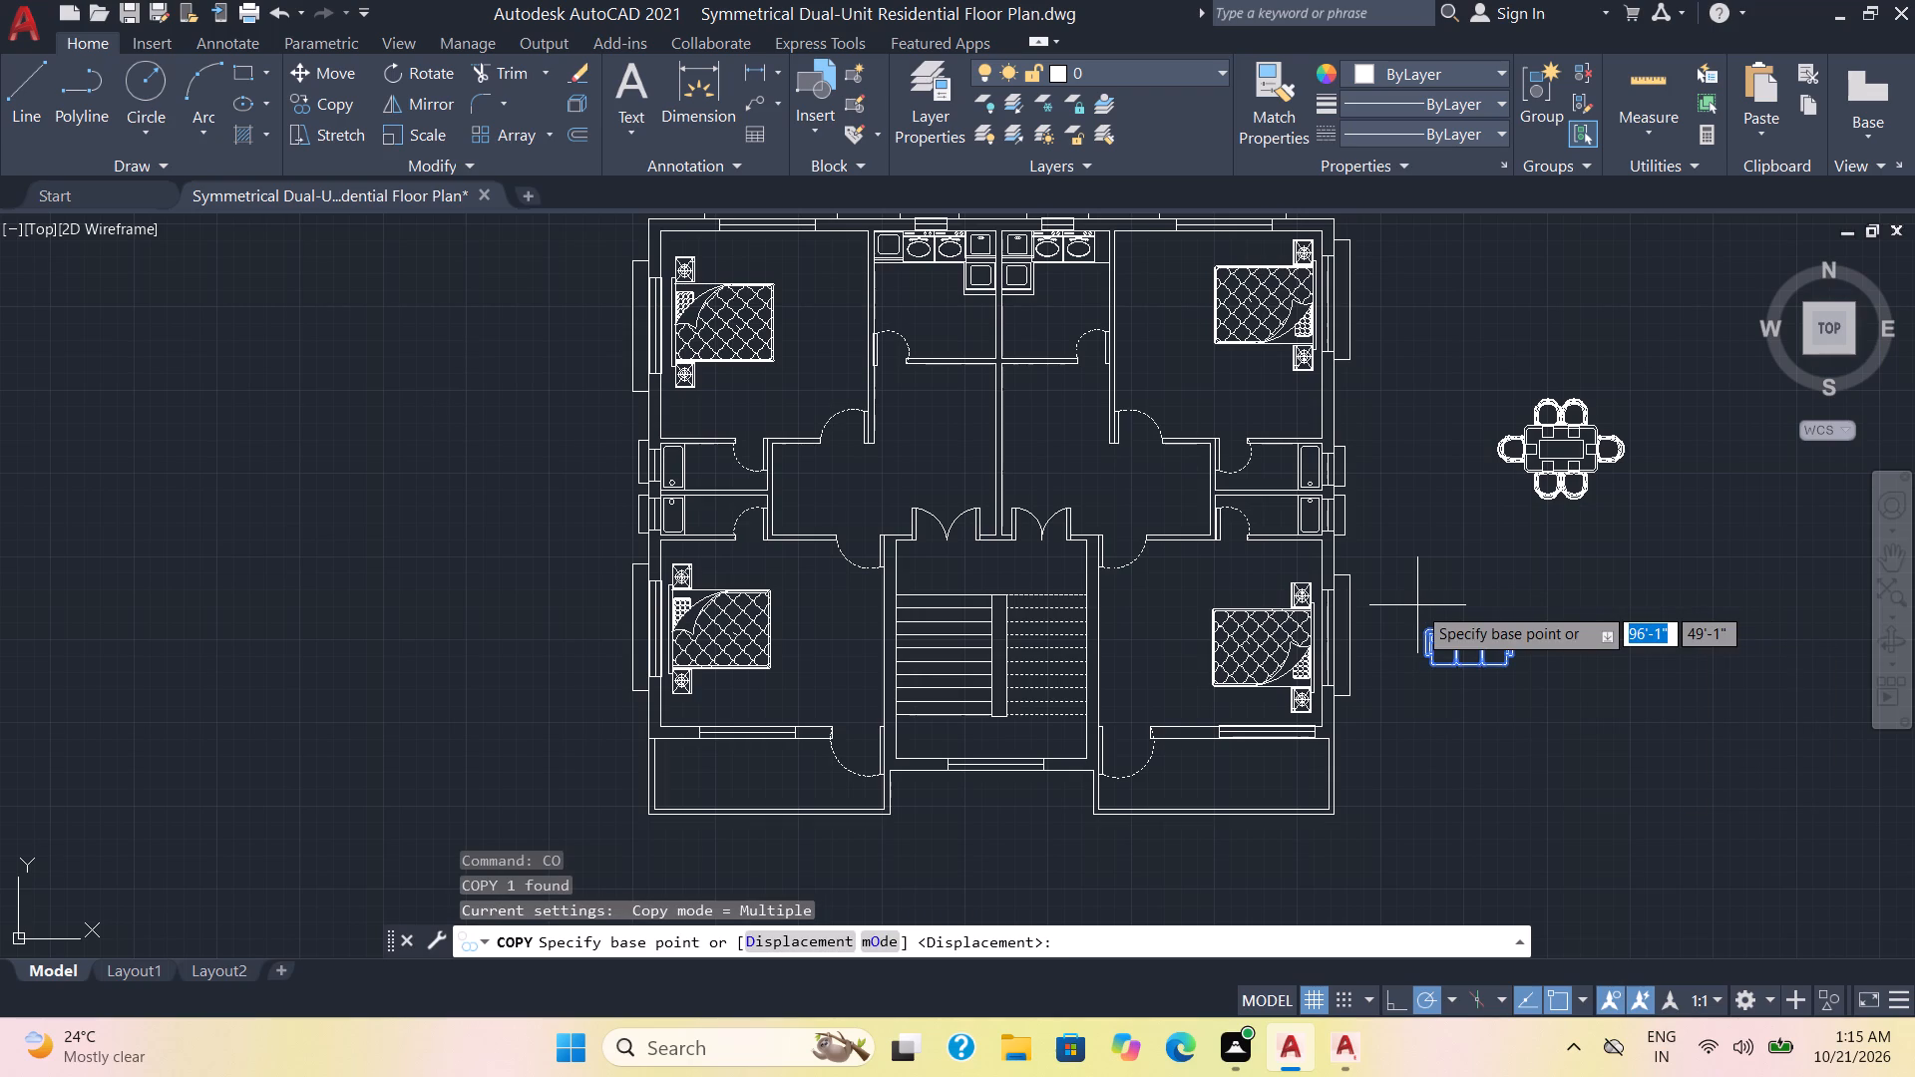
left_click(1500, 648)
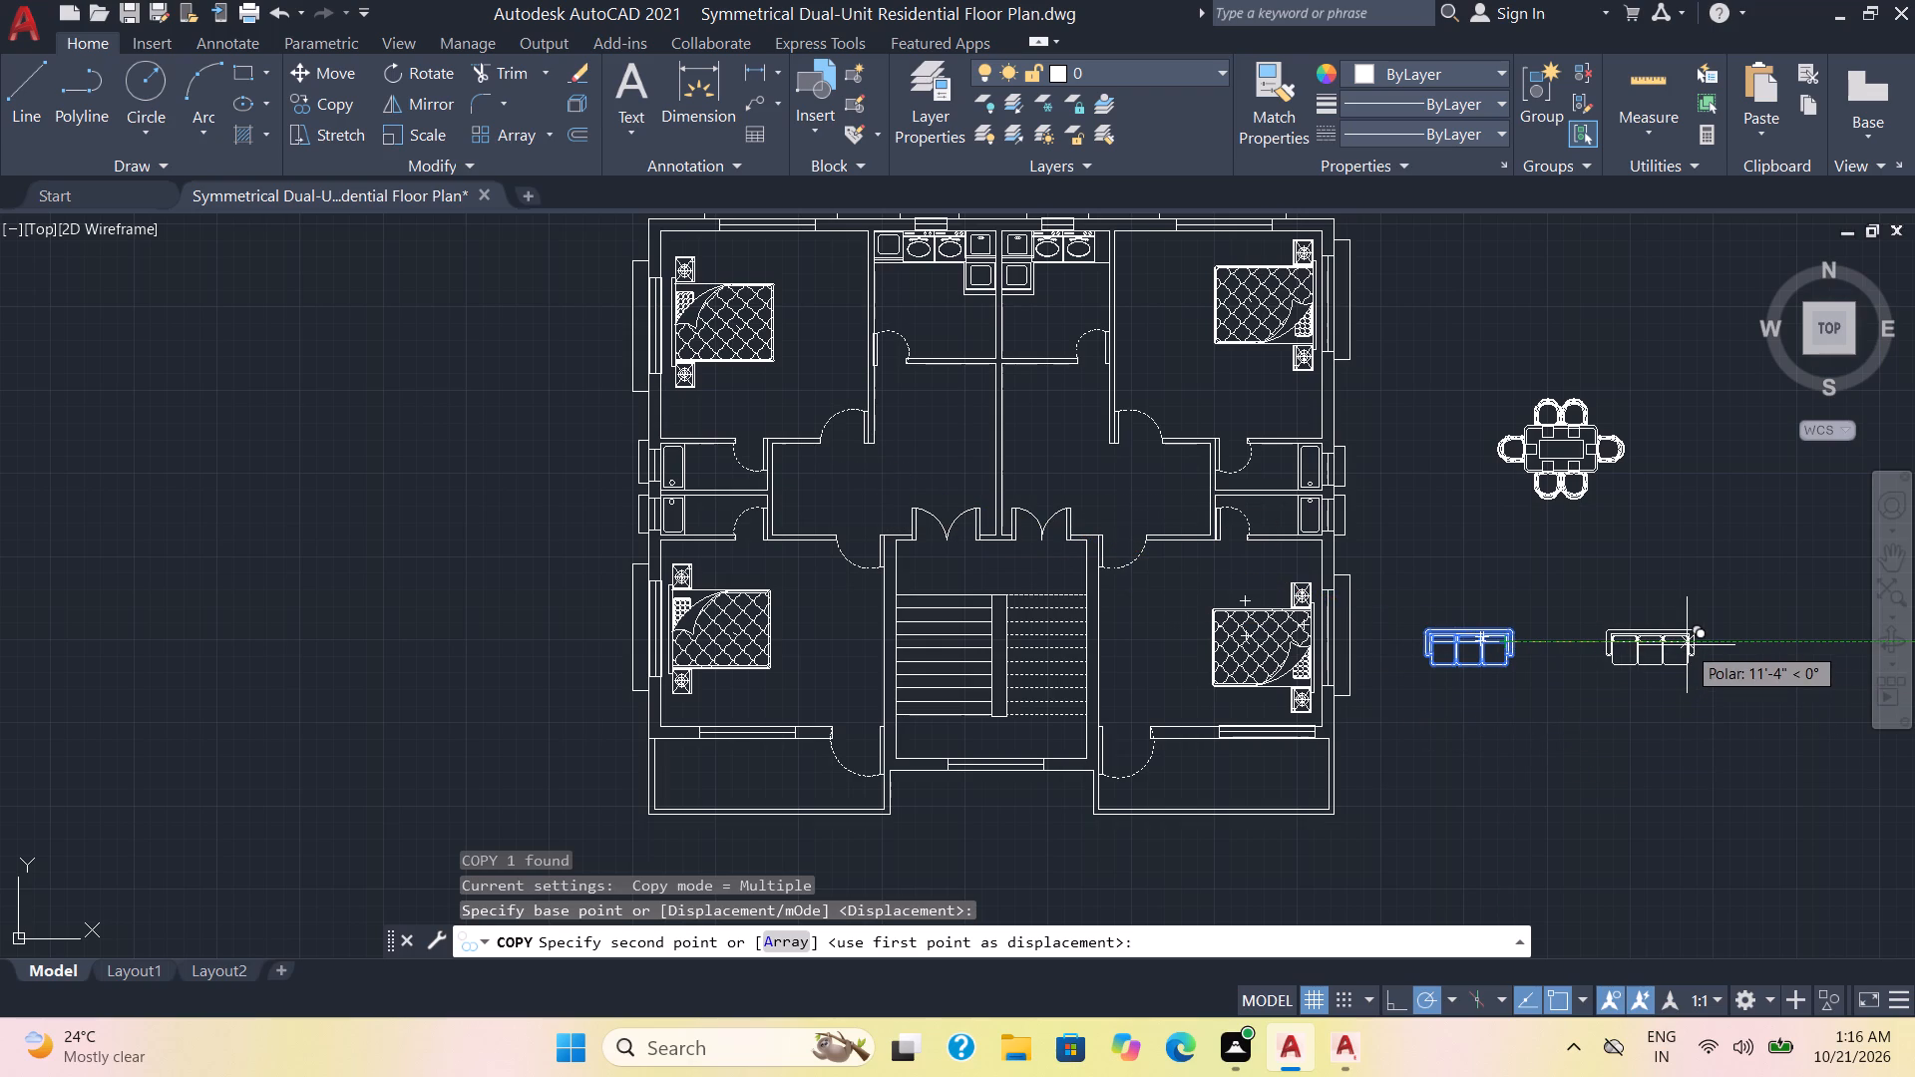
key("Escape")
Rotate the three-seat sofa outside the plan 90° counterclockwise so its back faces left.
left_click(1593, 688)
left_click(1410, 597)
key("r")
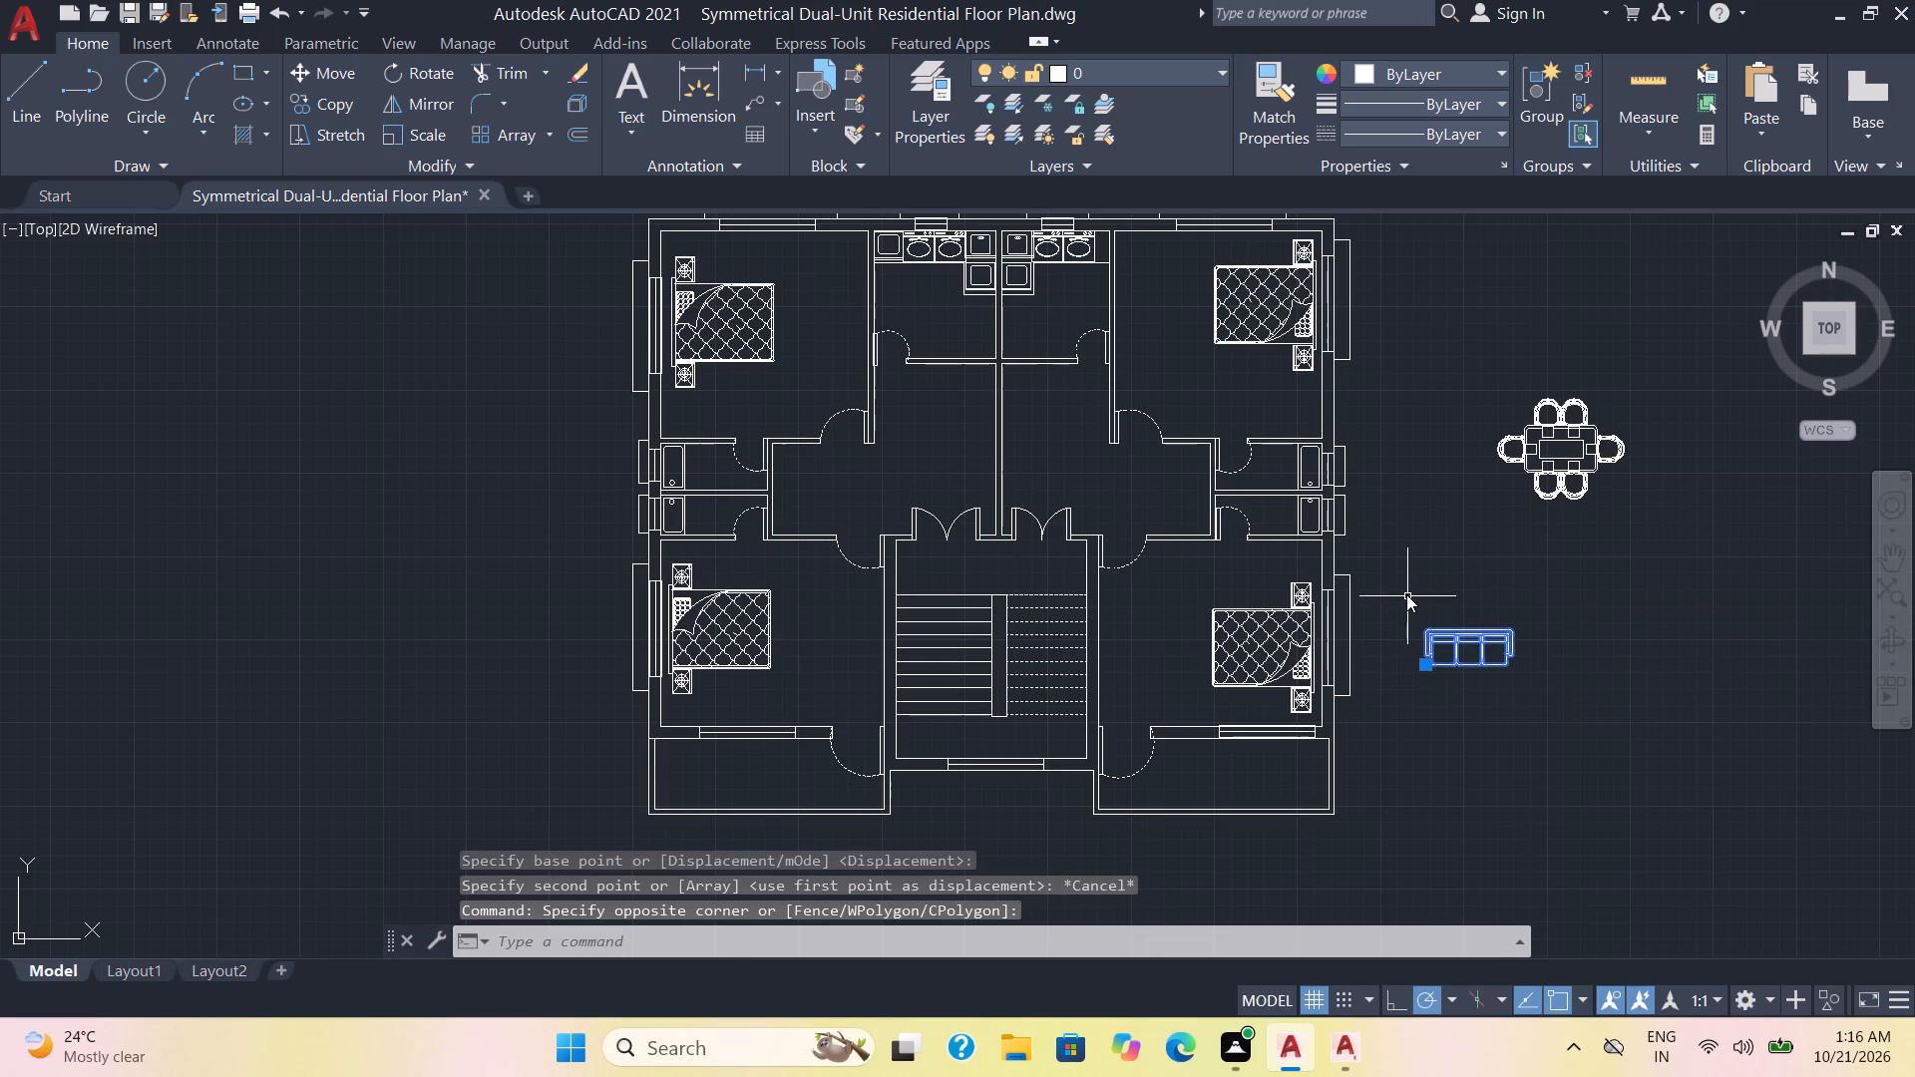
key("o")
key("Return")
left_click(1482, 638)
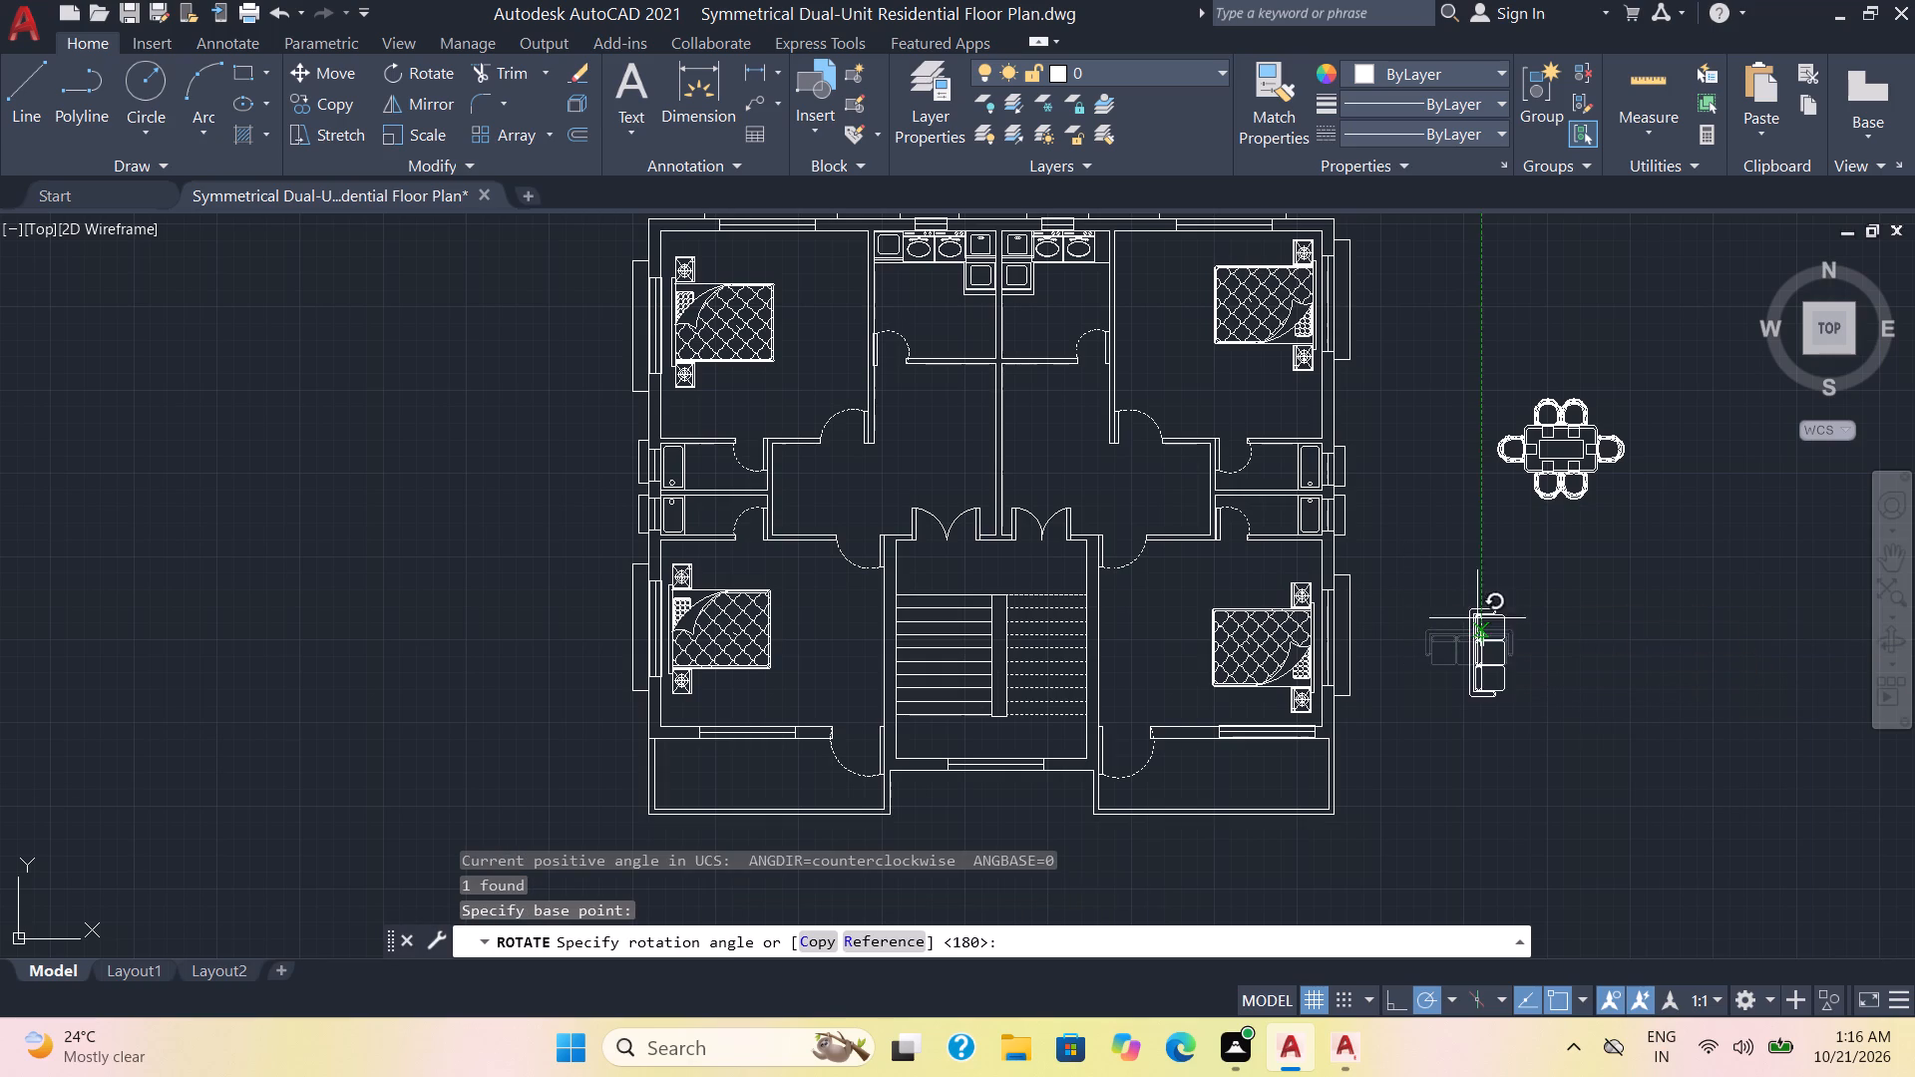
left_click(1475, 600)
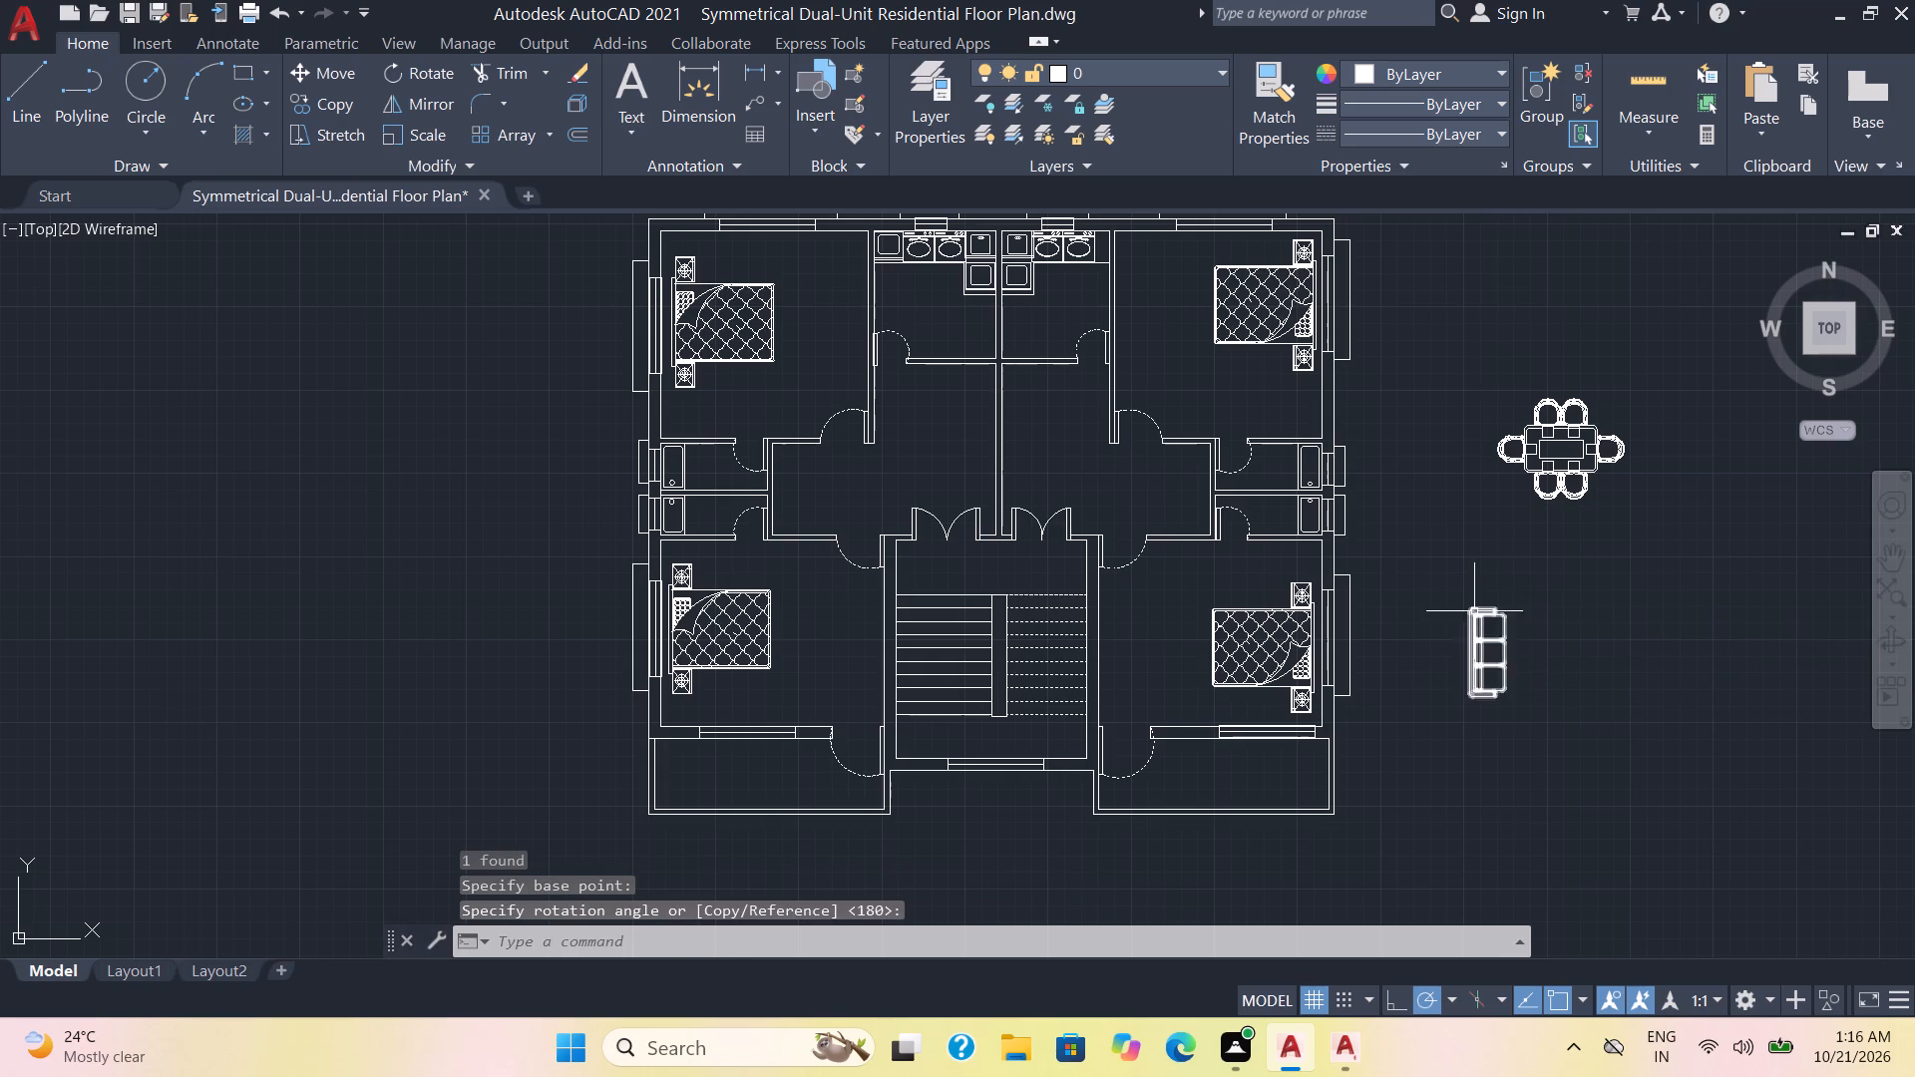
Copy the three-seat sofa into the left unit's living room, with its back along the wall beside the bathrooms.
left_click(1536, 728)
left_click(1452, 582)
key("m")
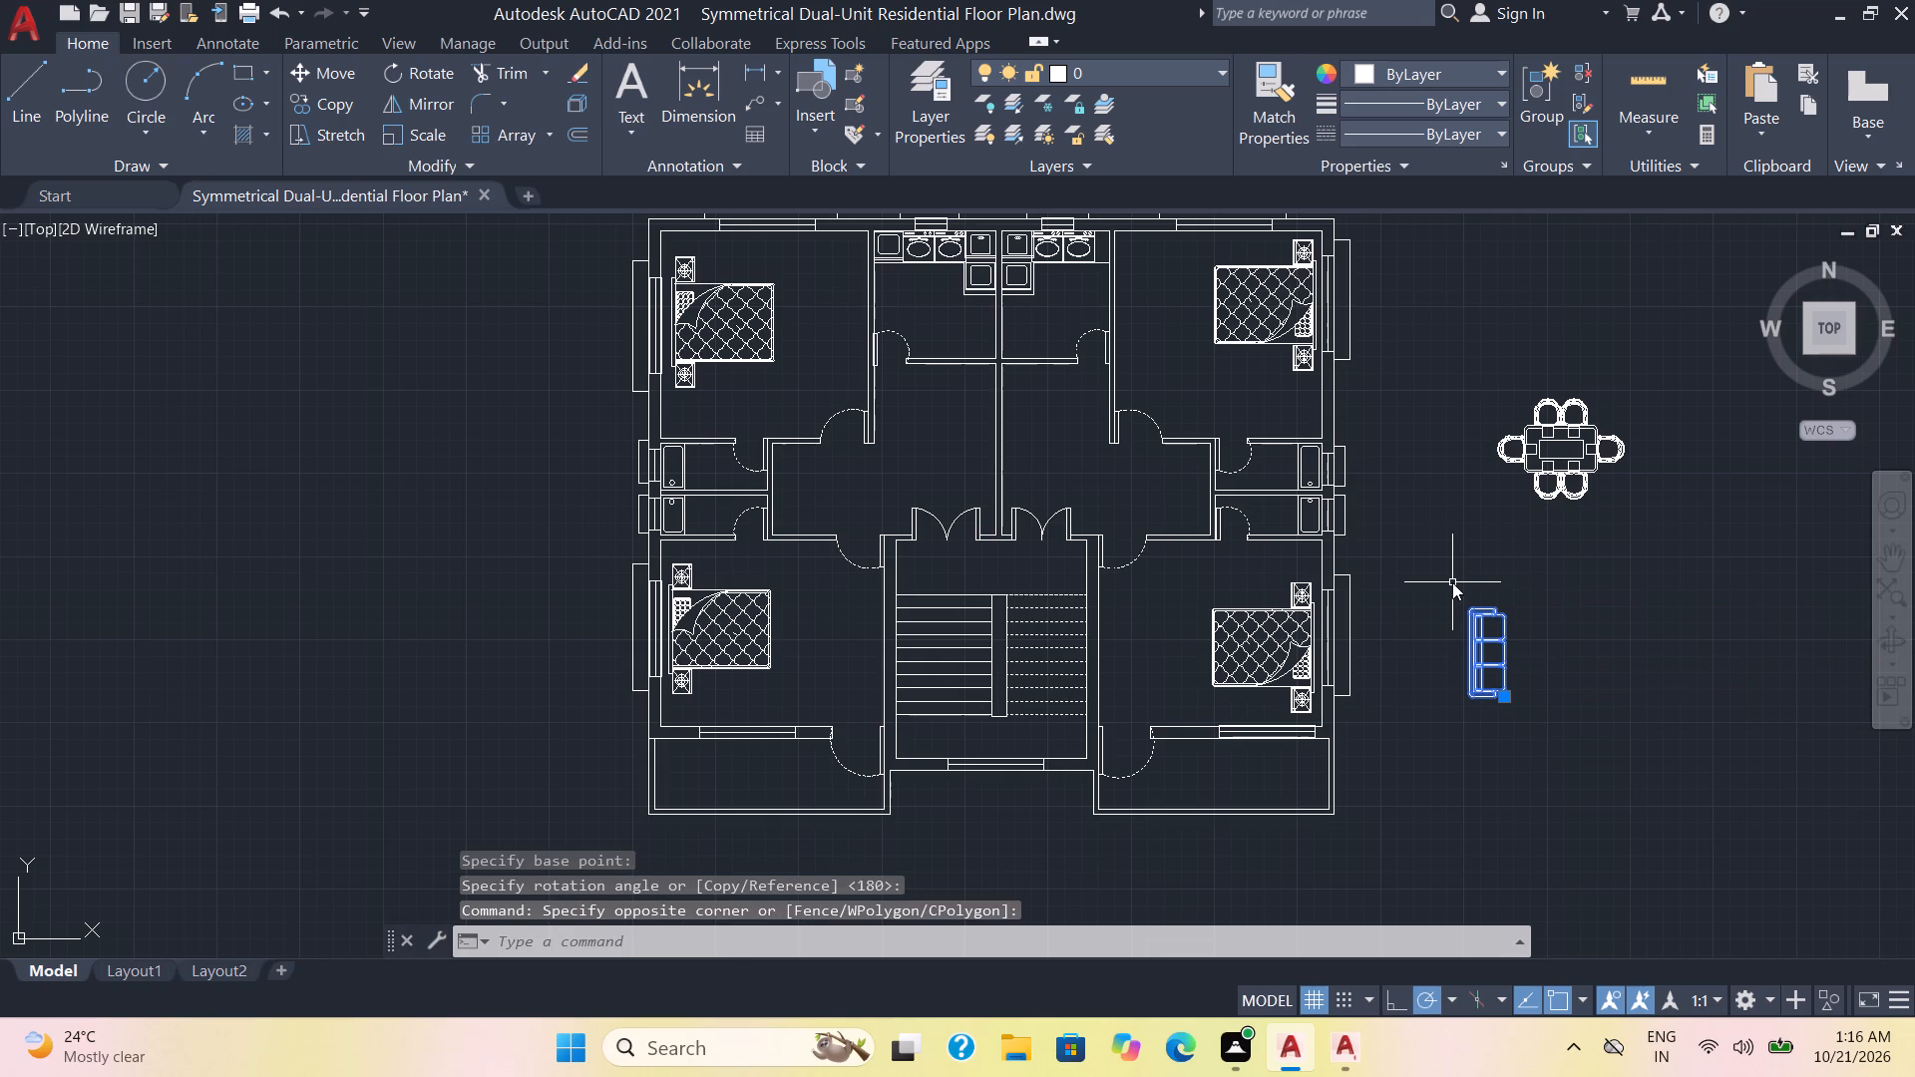
key("BackSpace")
type("co")
key("Return")
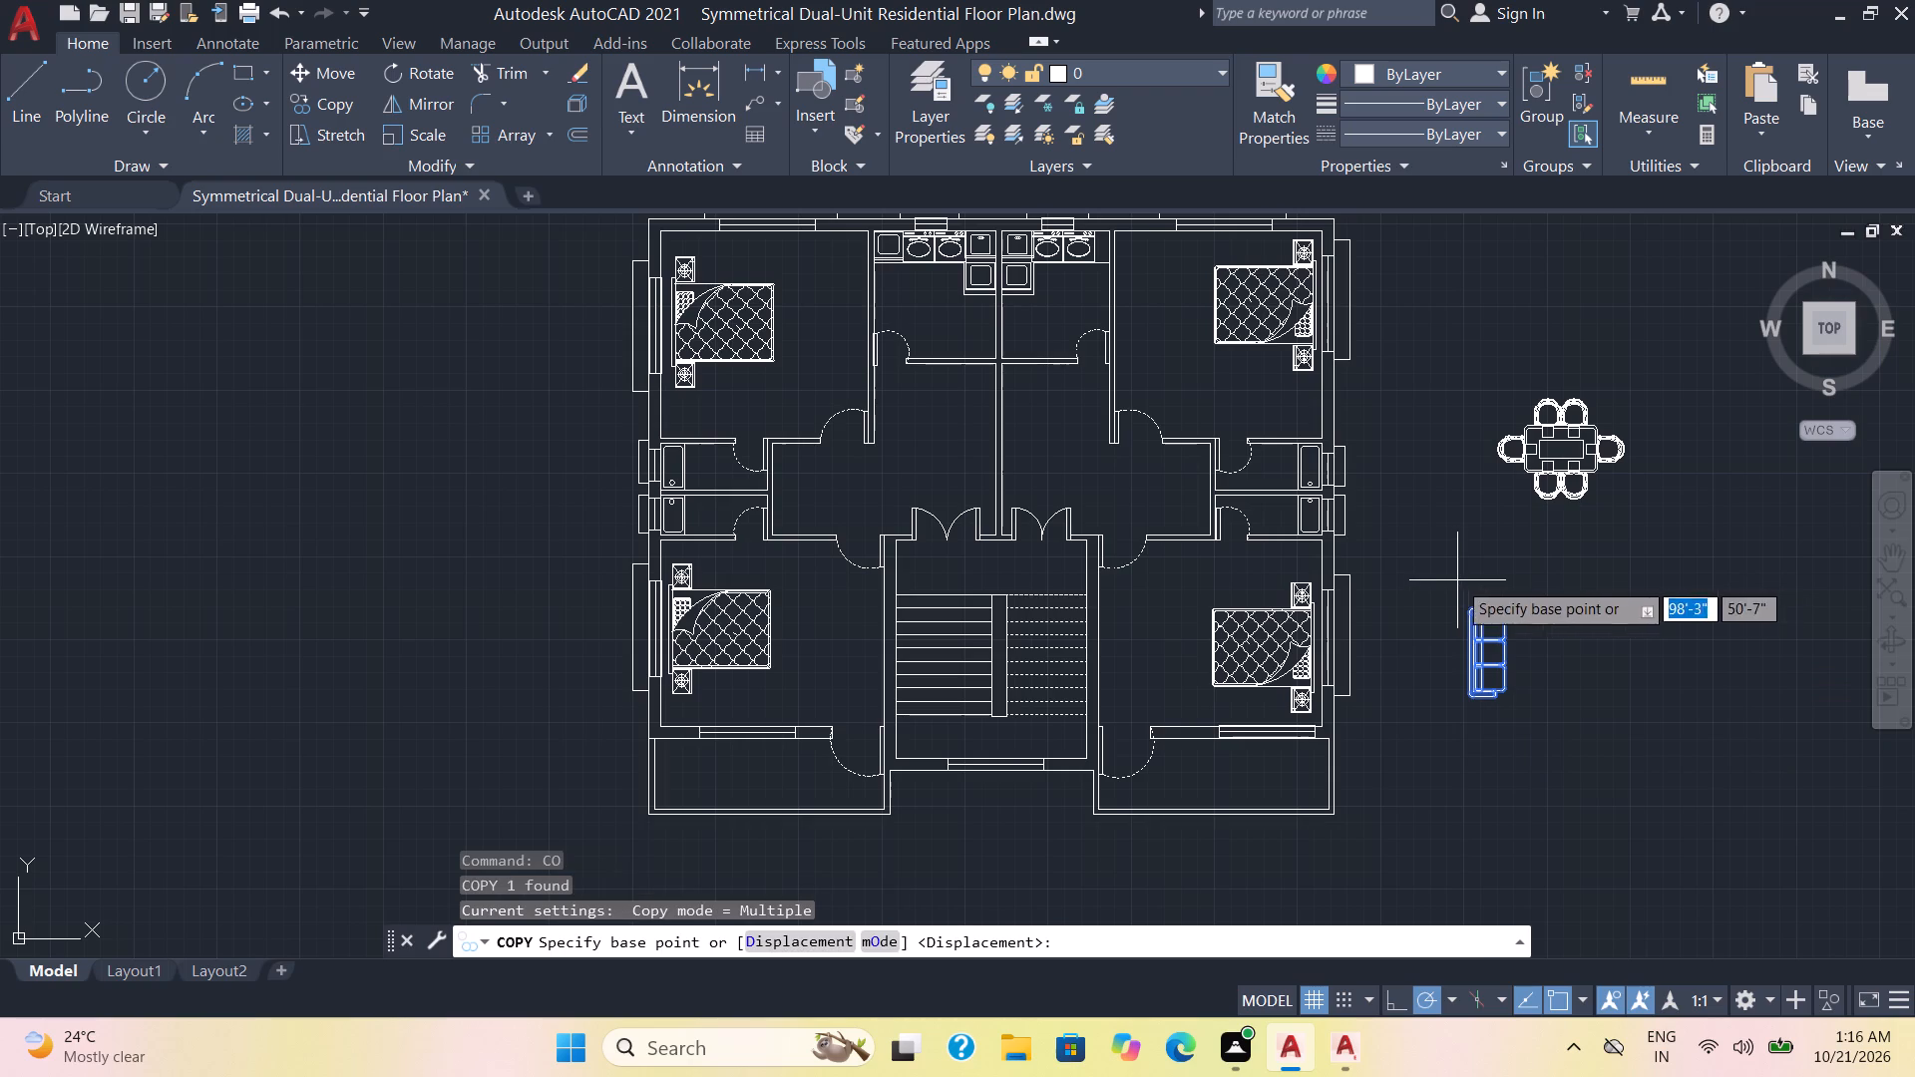
left_click(1491, 654)
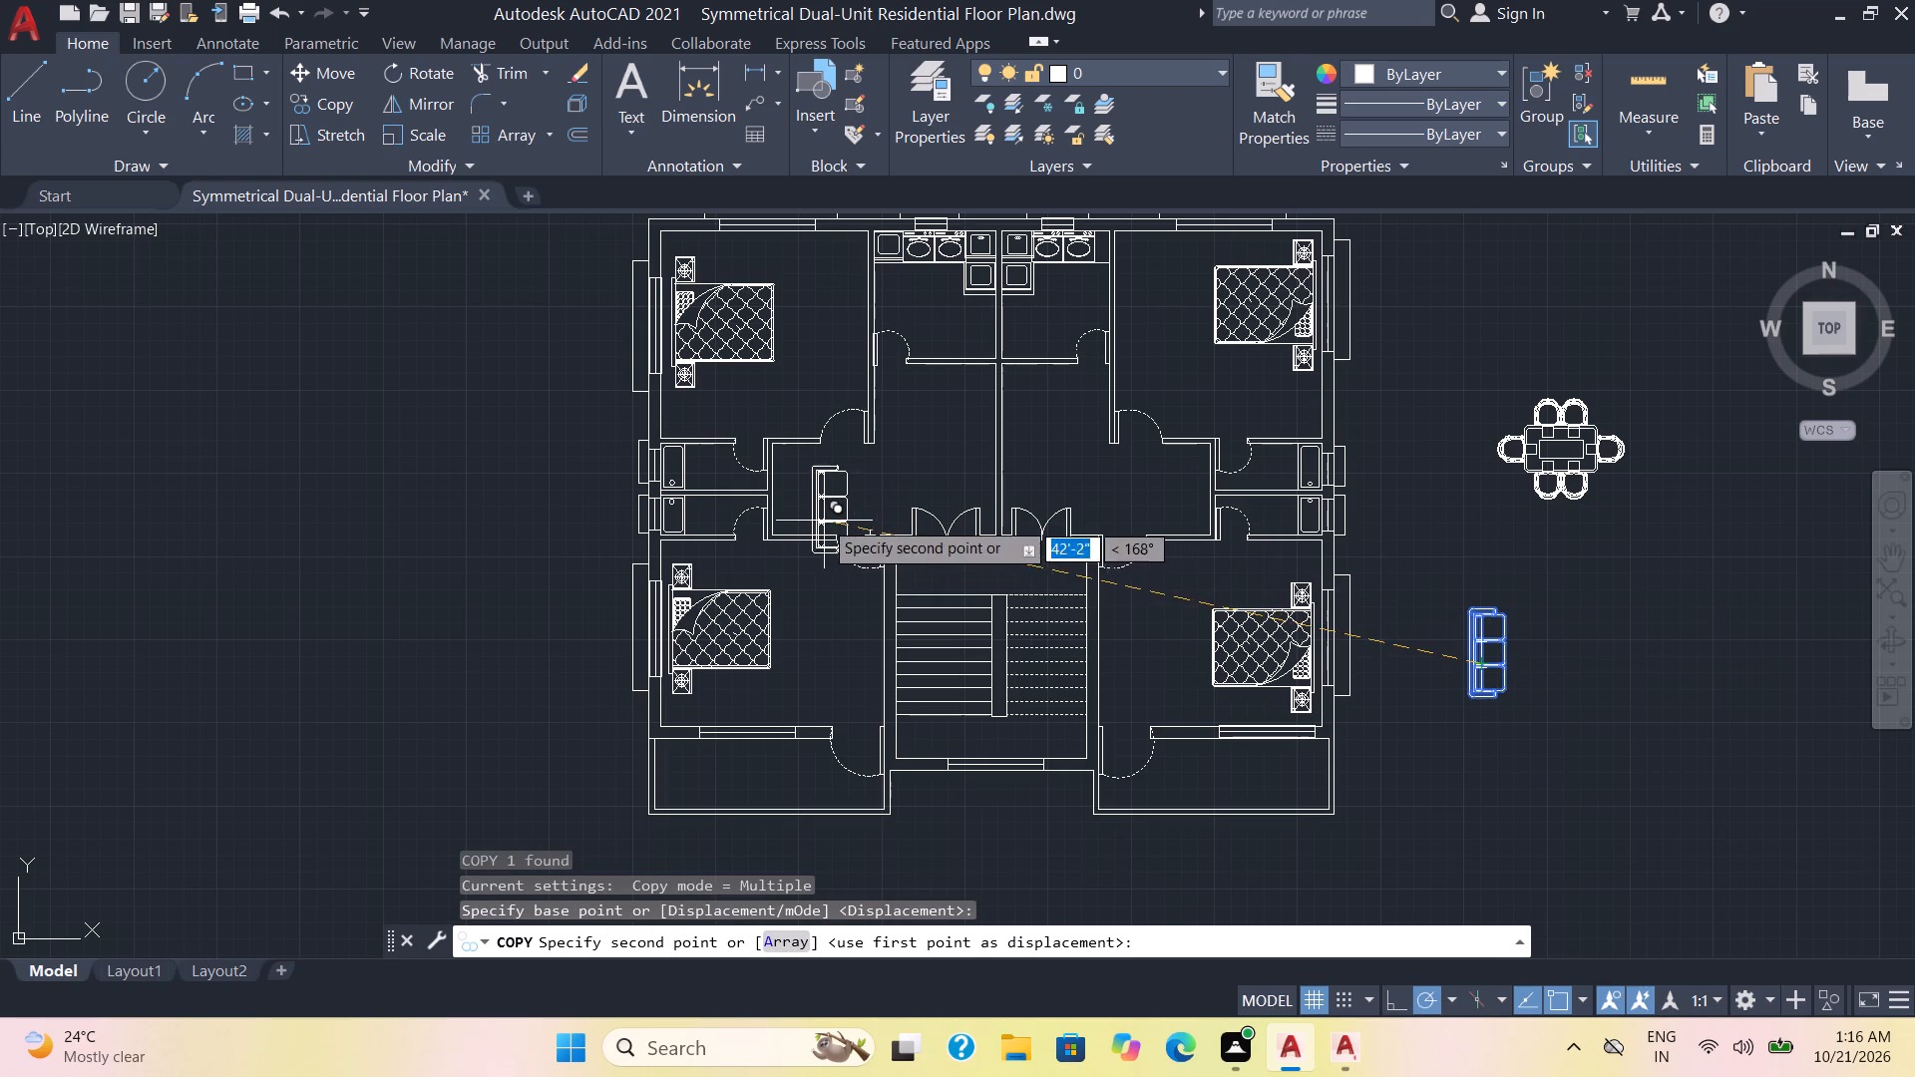
scroll(793, 504, "up", 2)
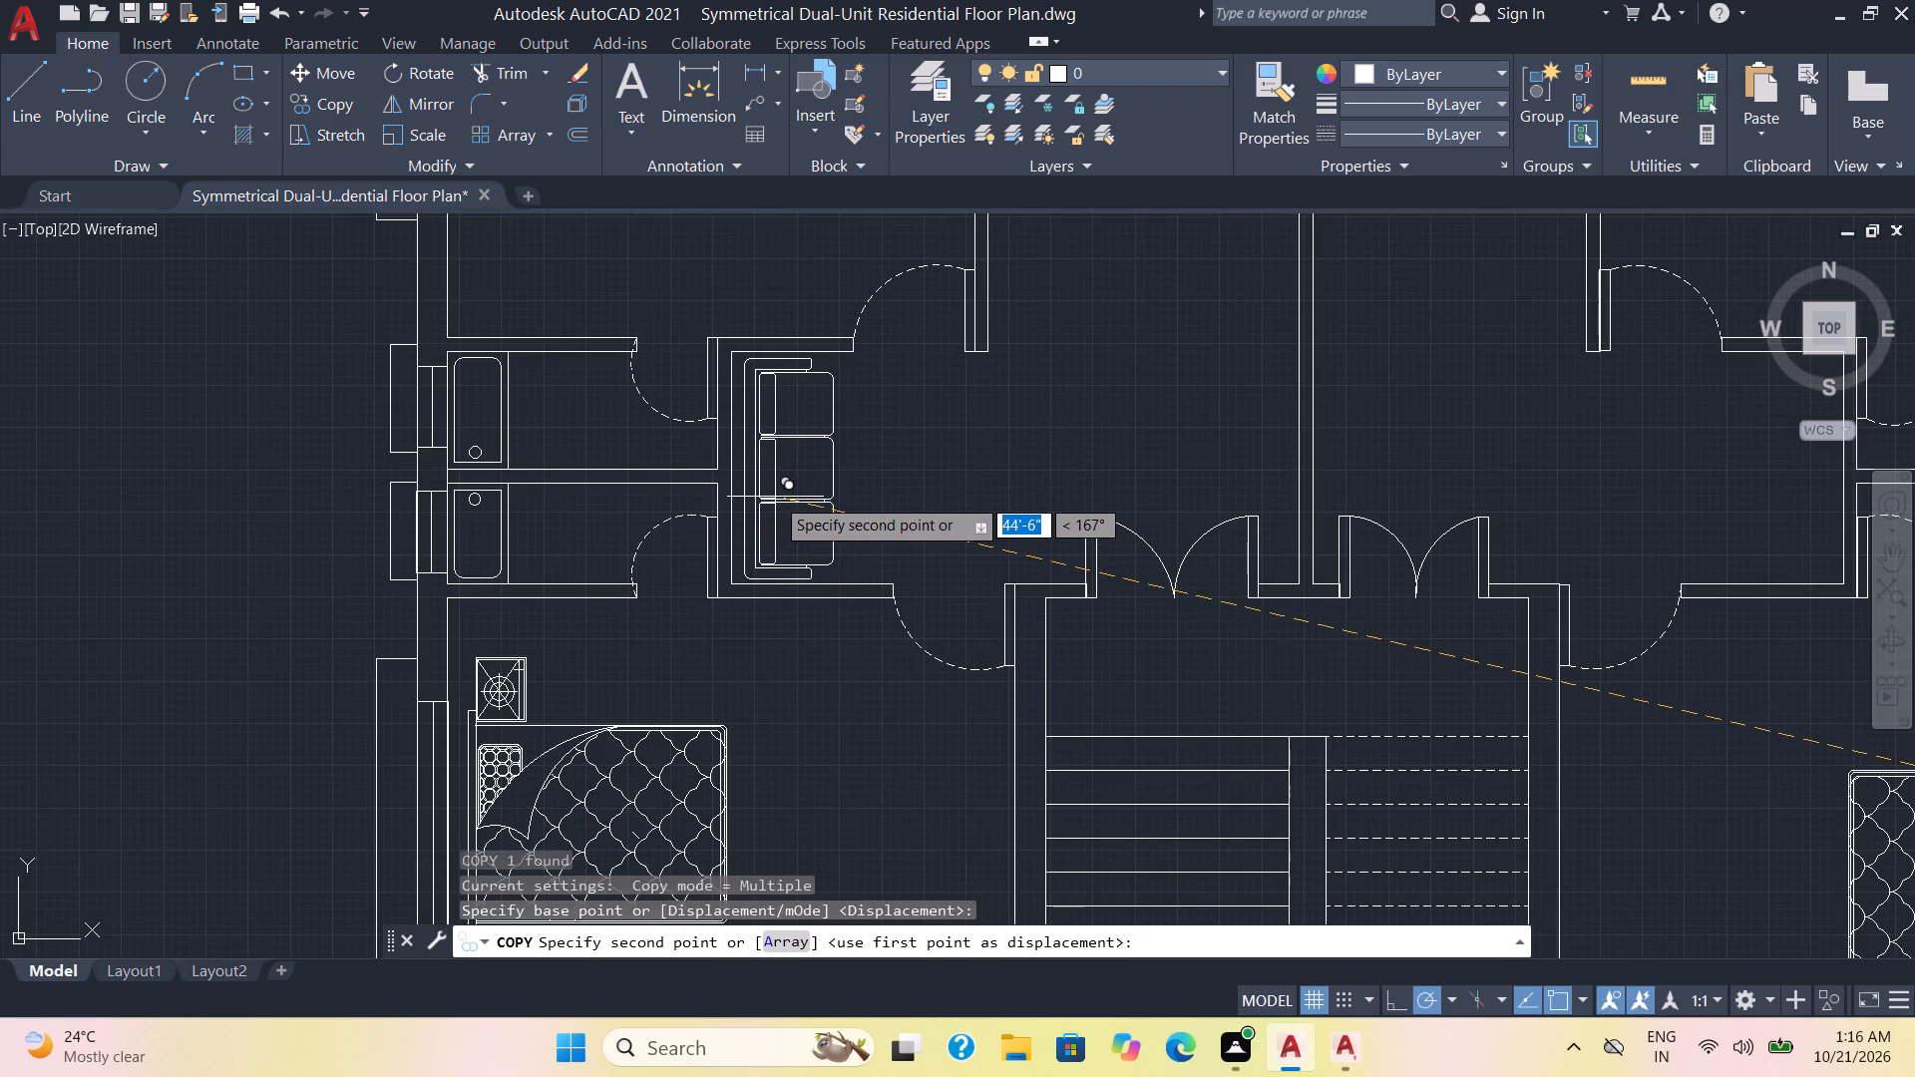
left_click(772, 497)
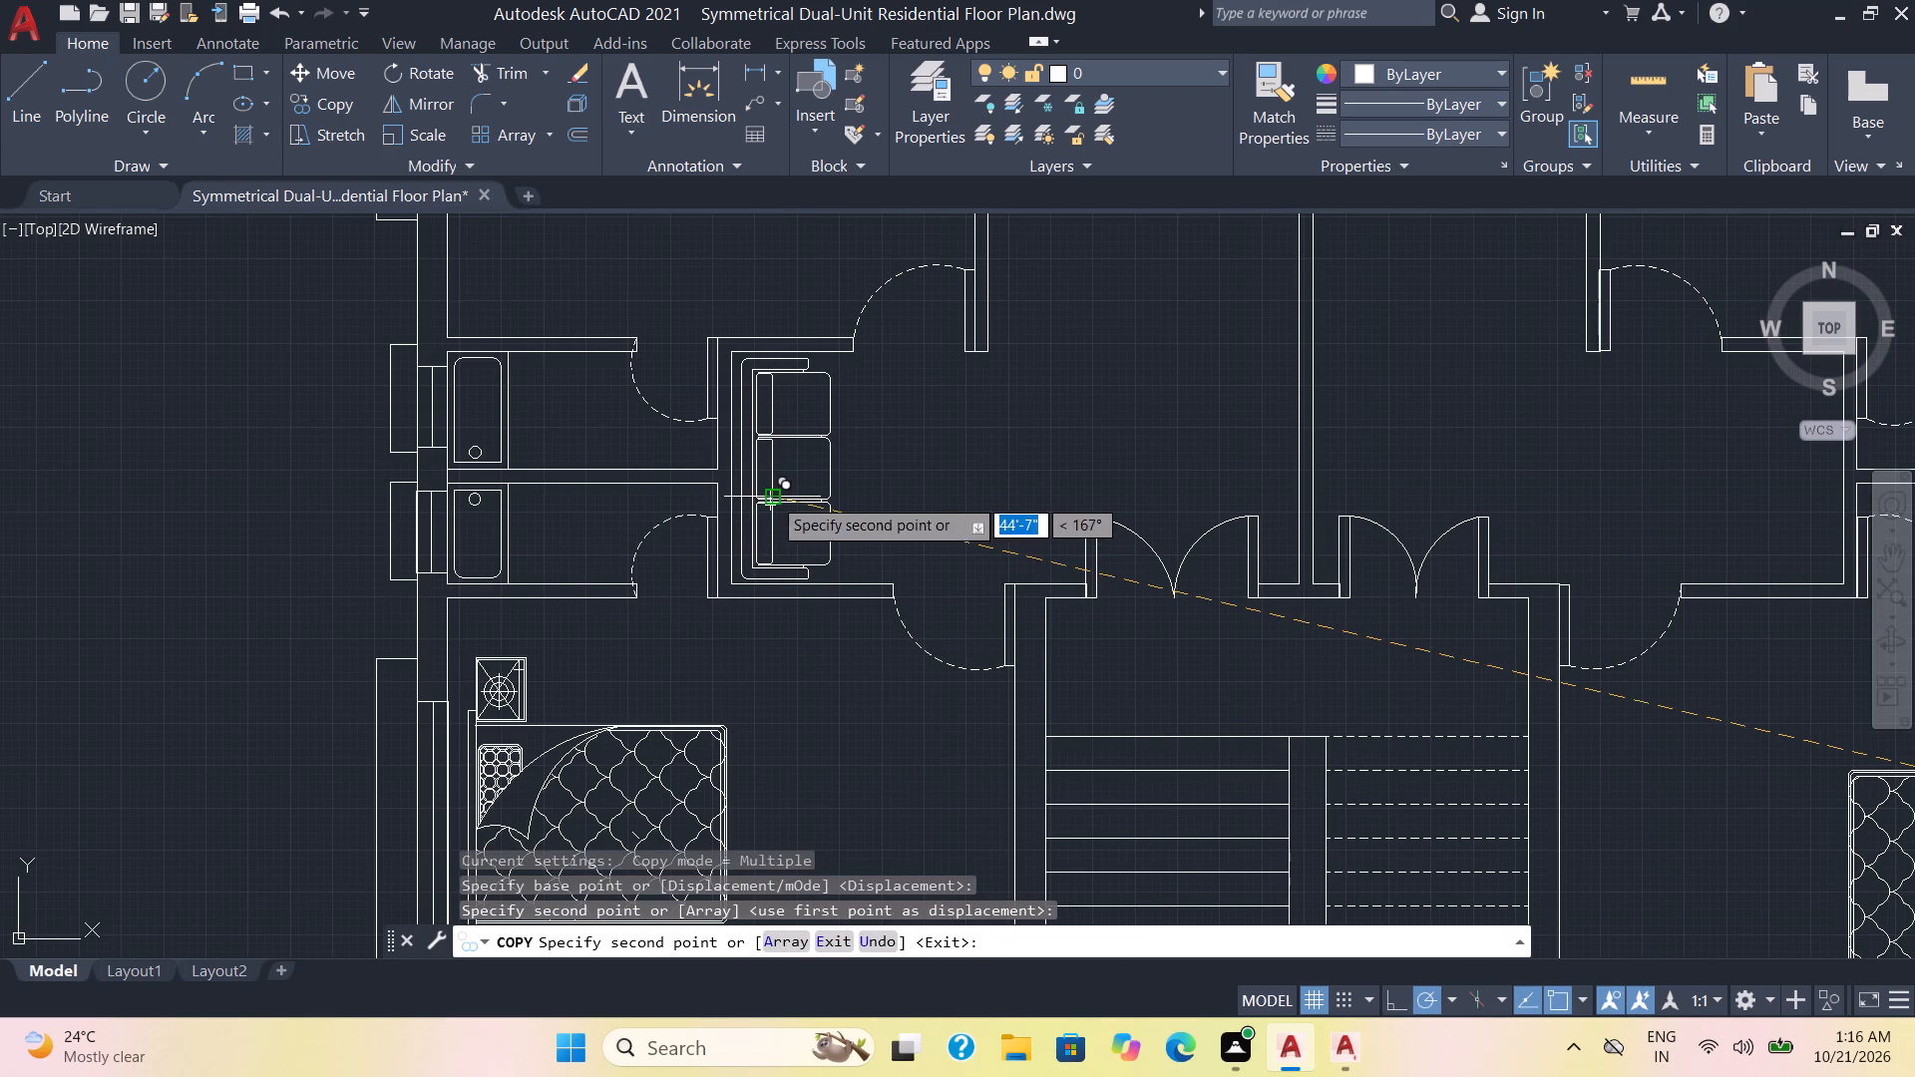
key("Escape")
Rotate the source sofa outside the plan by 180° so its back faces right.
scroll(1586, 738, "down", 2)
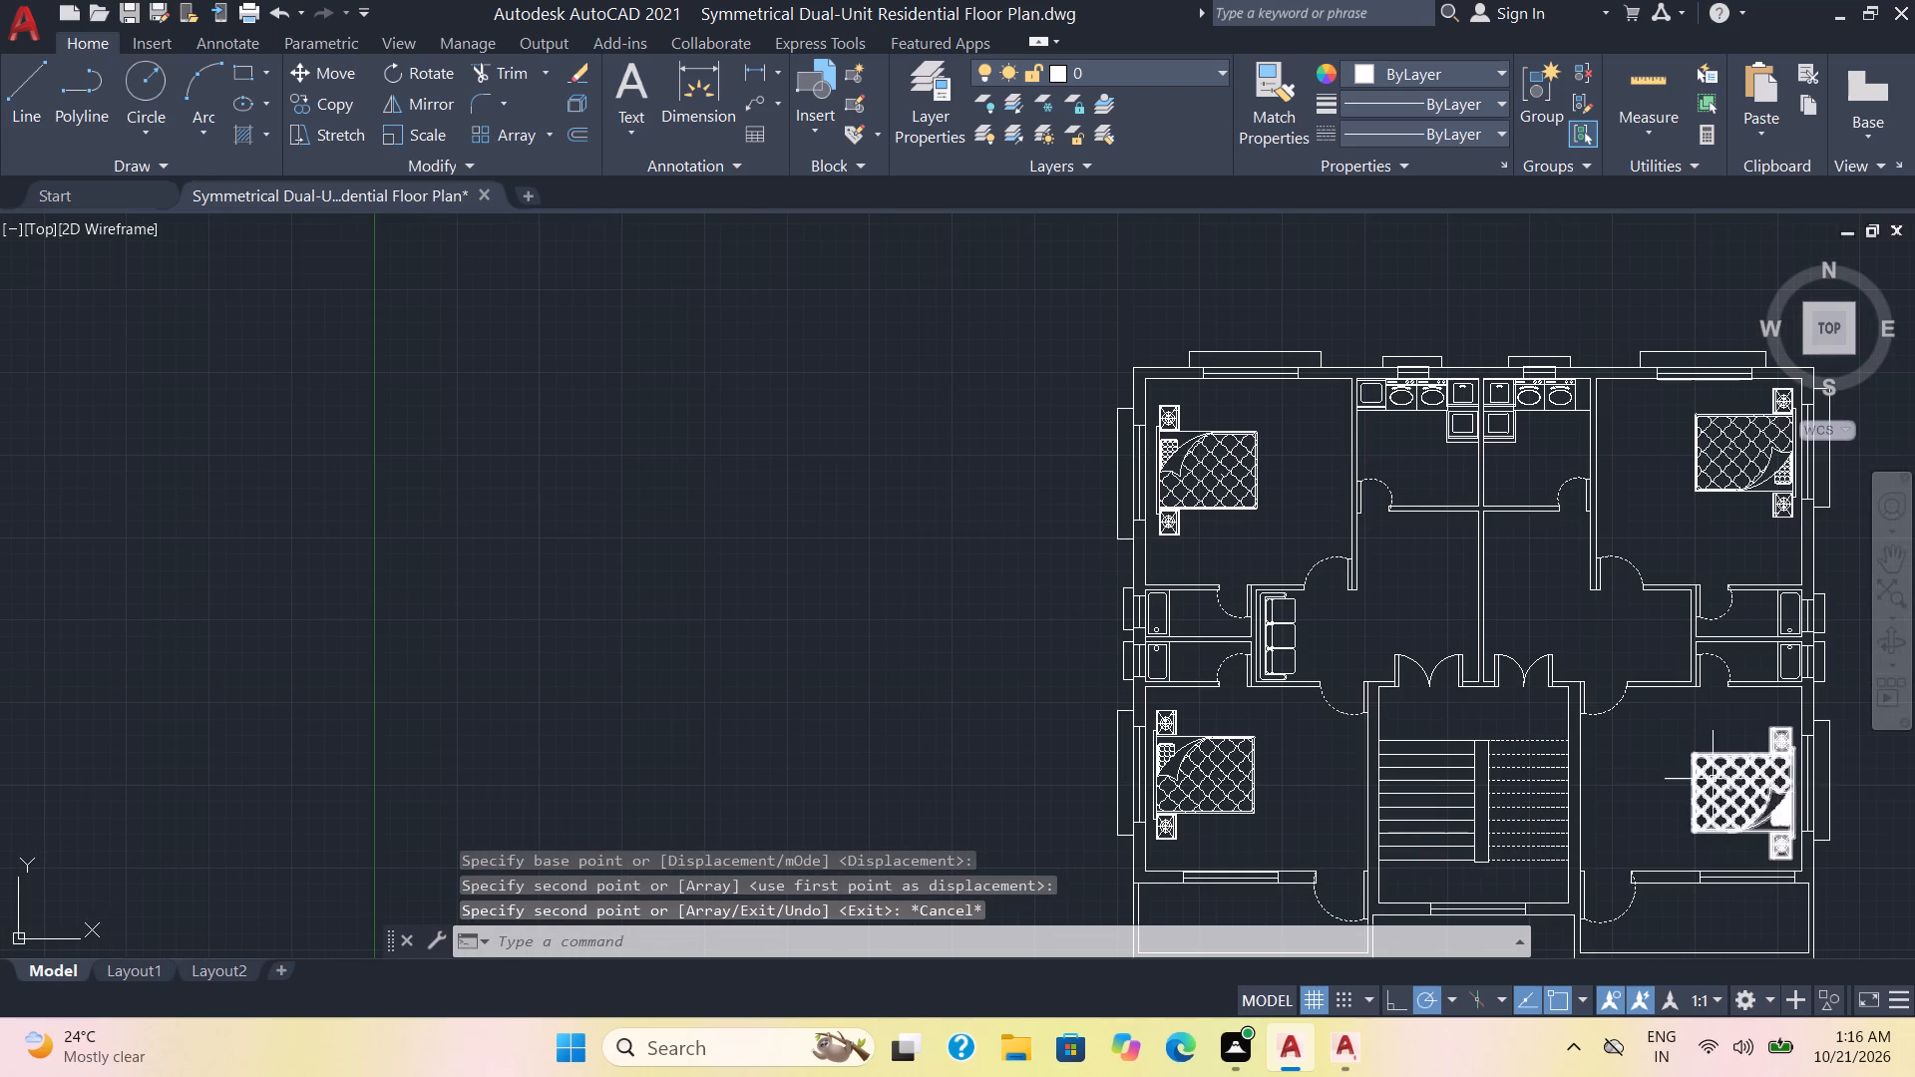
middle_click_drag(1820, 779, 1320, 655)
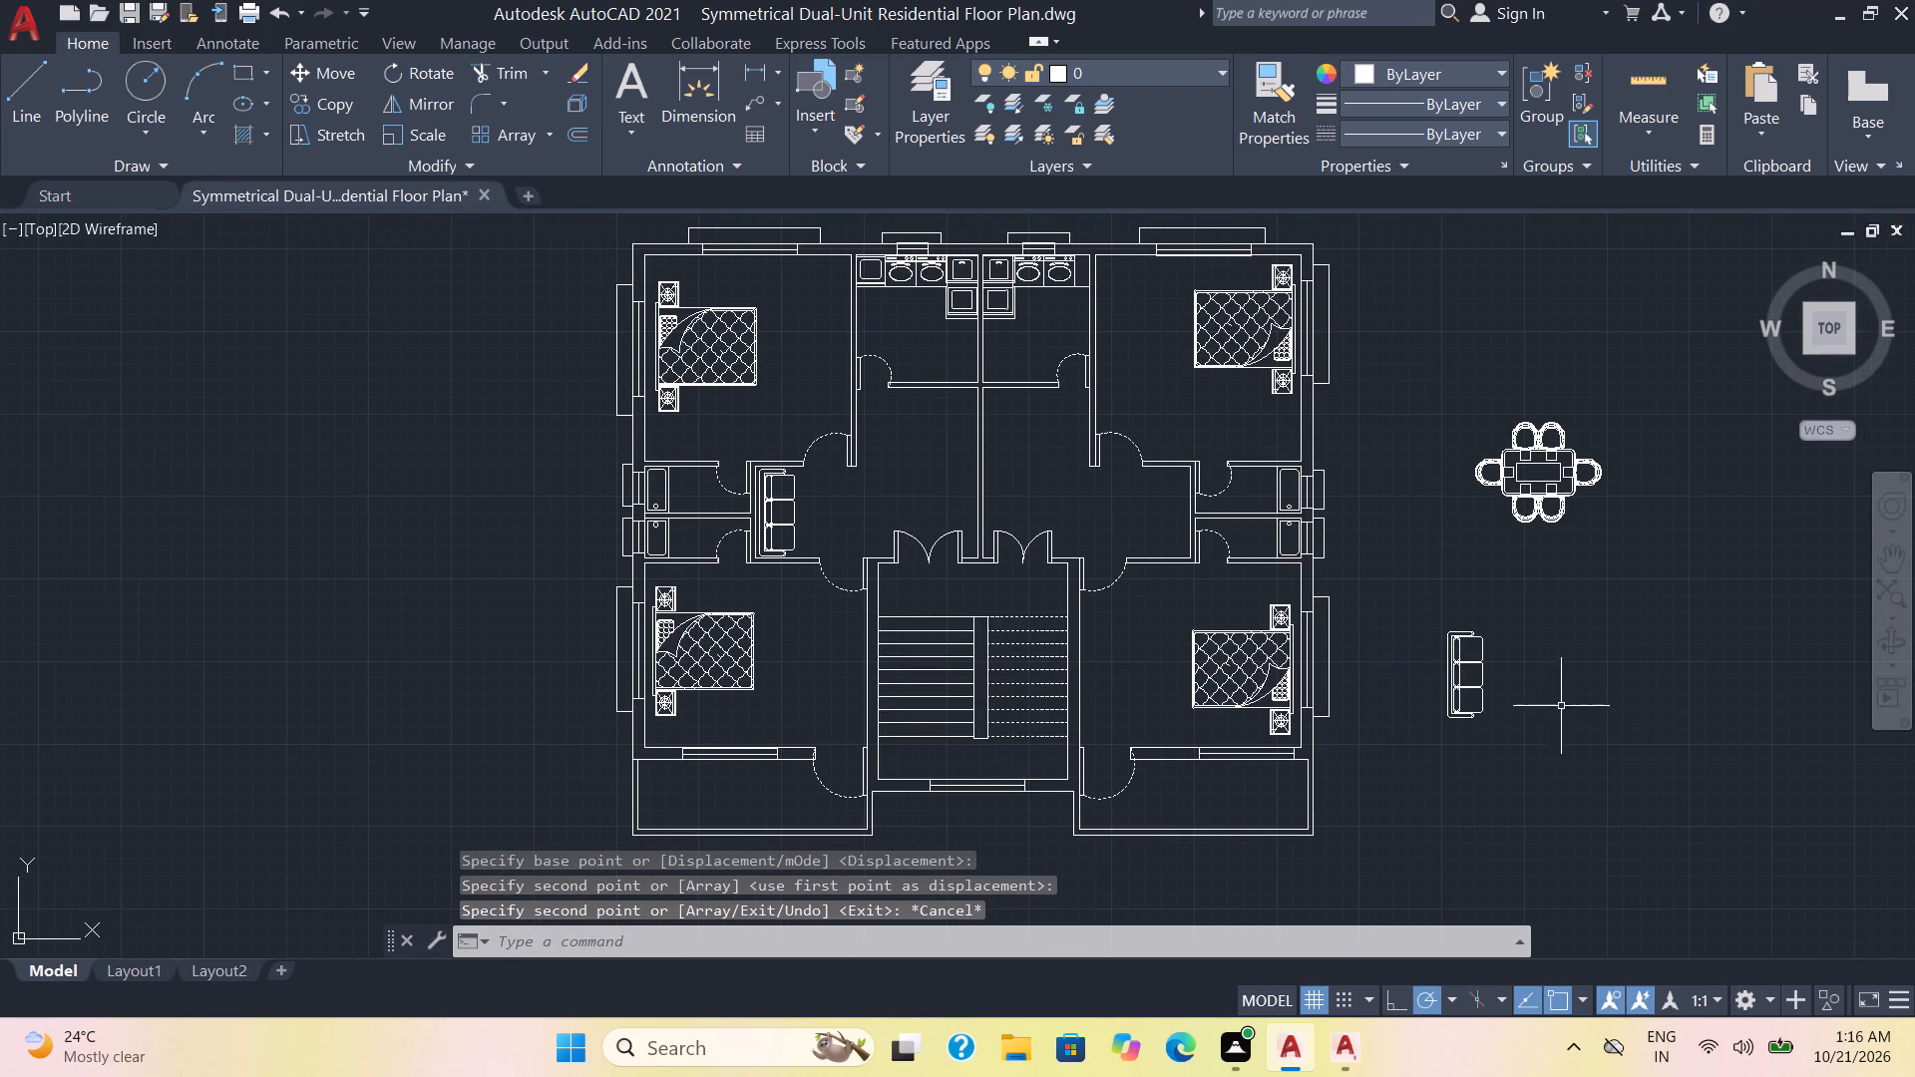
left_click(1500, 726)
left_click(1429, 613)
type("ro")
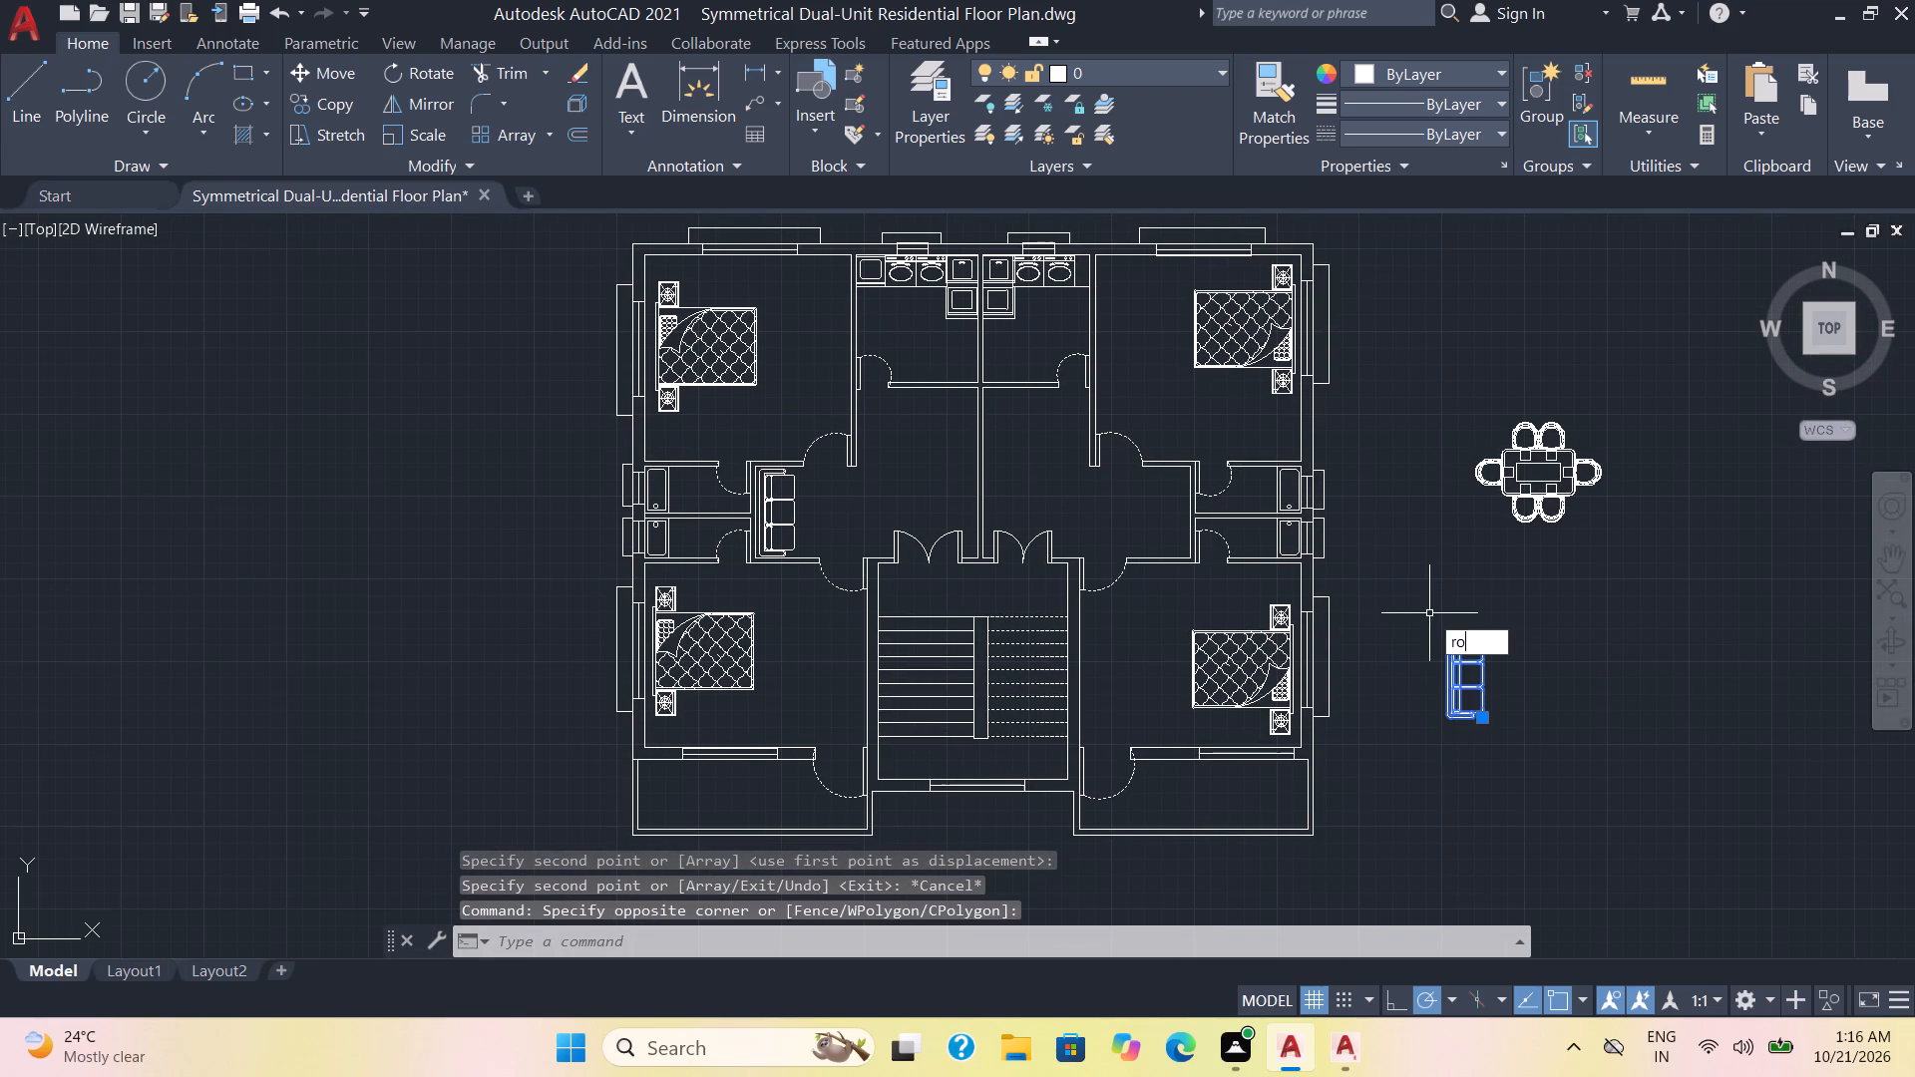
key("Return")
left_click(1460, 672)
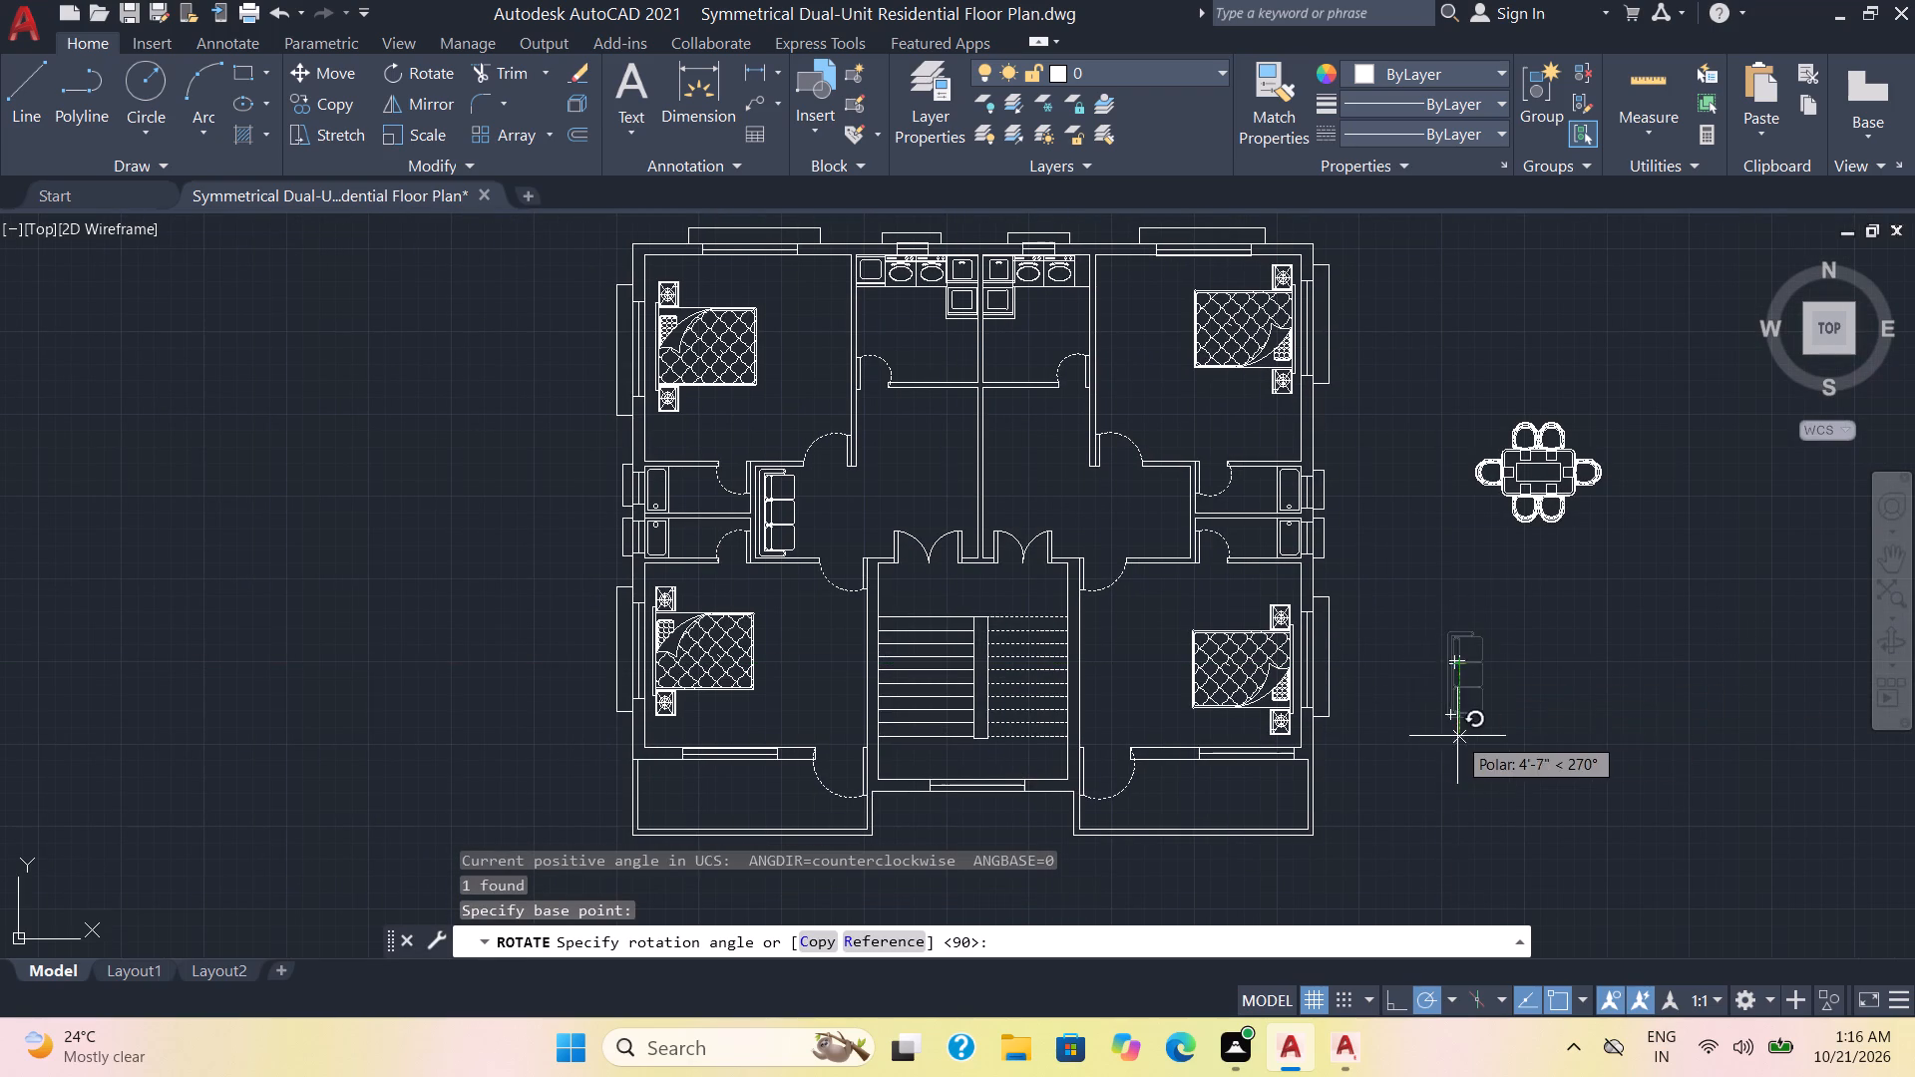
left_click(1367, 667)
Move the turned sofa into the right unit's living room, with its back along the wall beside the bathrooms.
left_click(1486, 740)
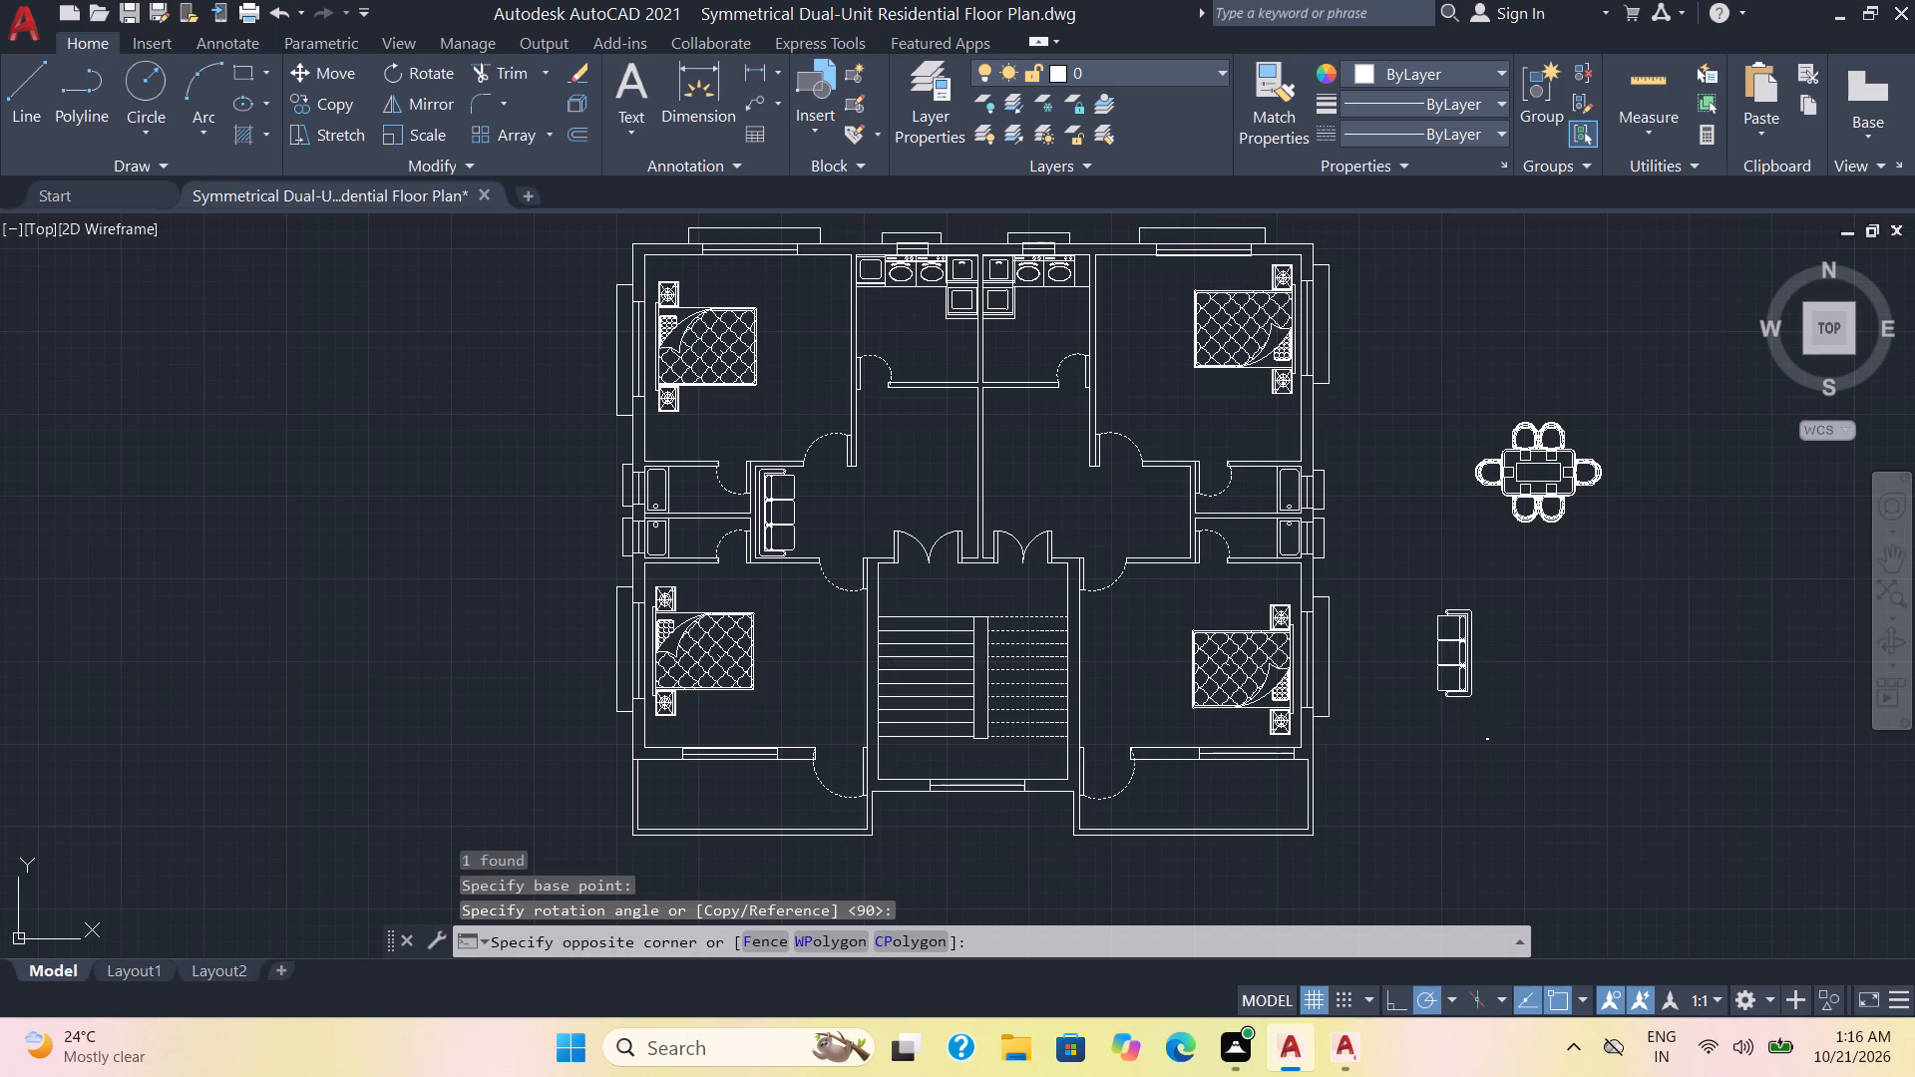
left_click(1424, 567)
key("m")
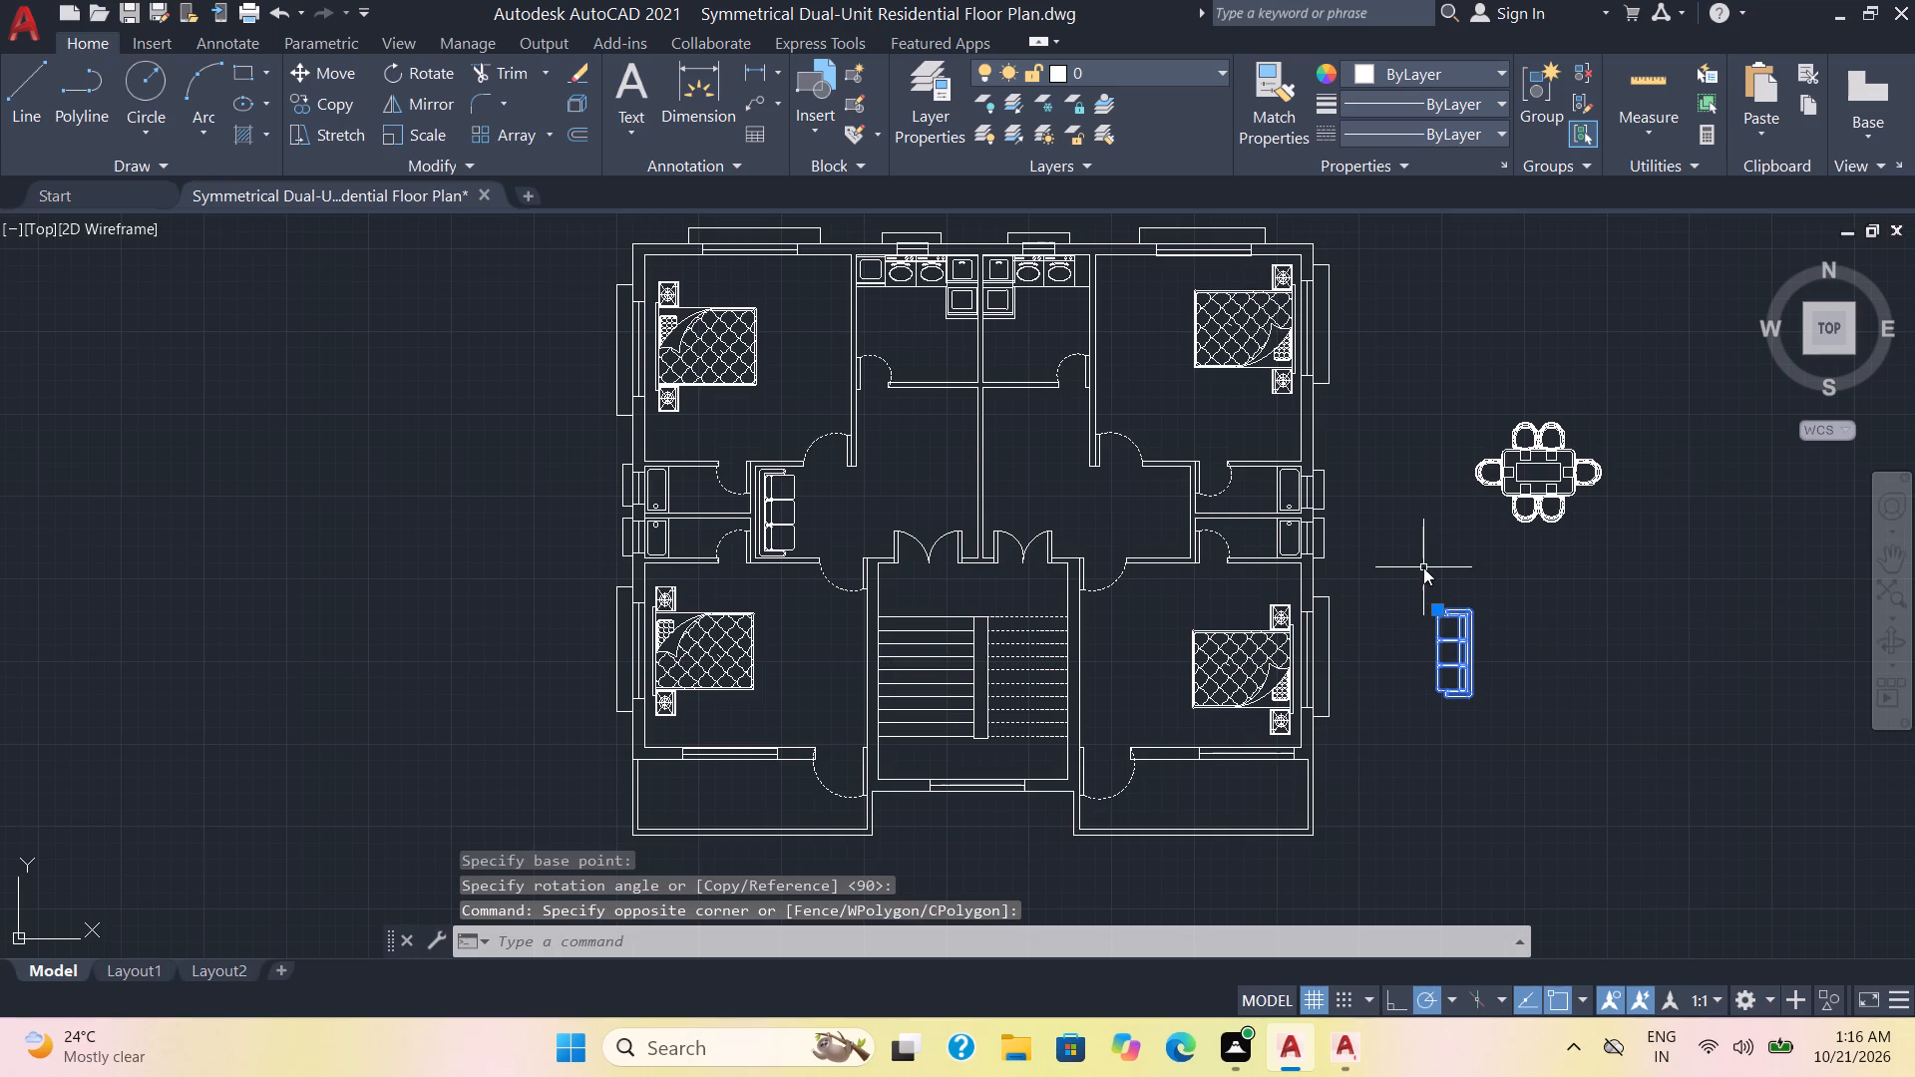
key("Return")
left_click(1445, 640)
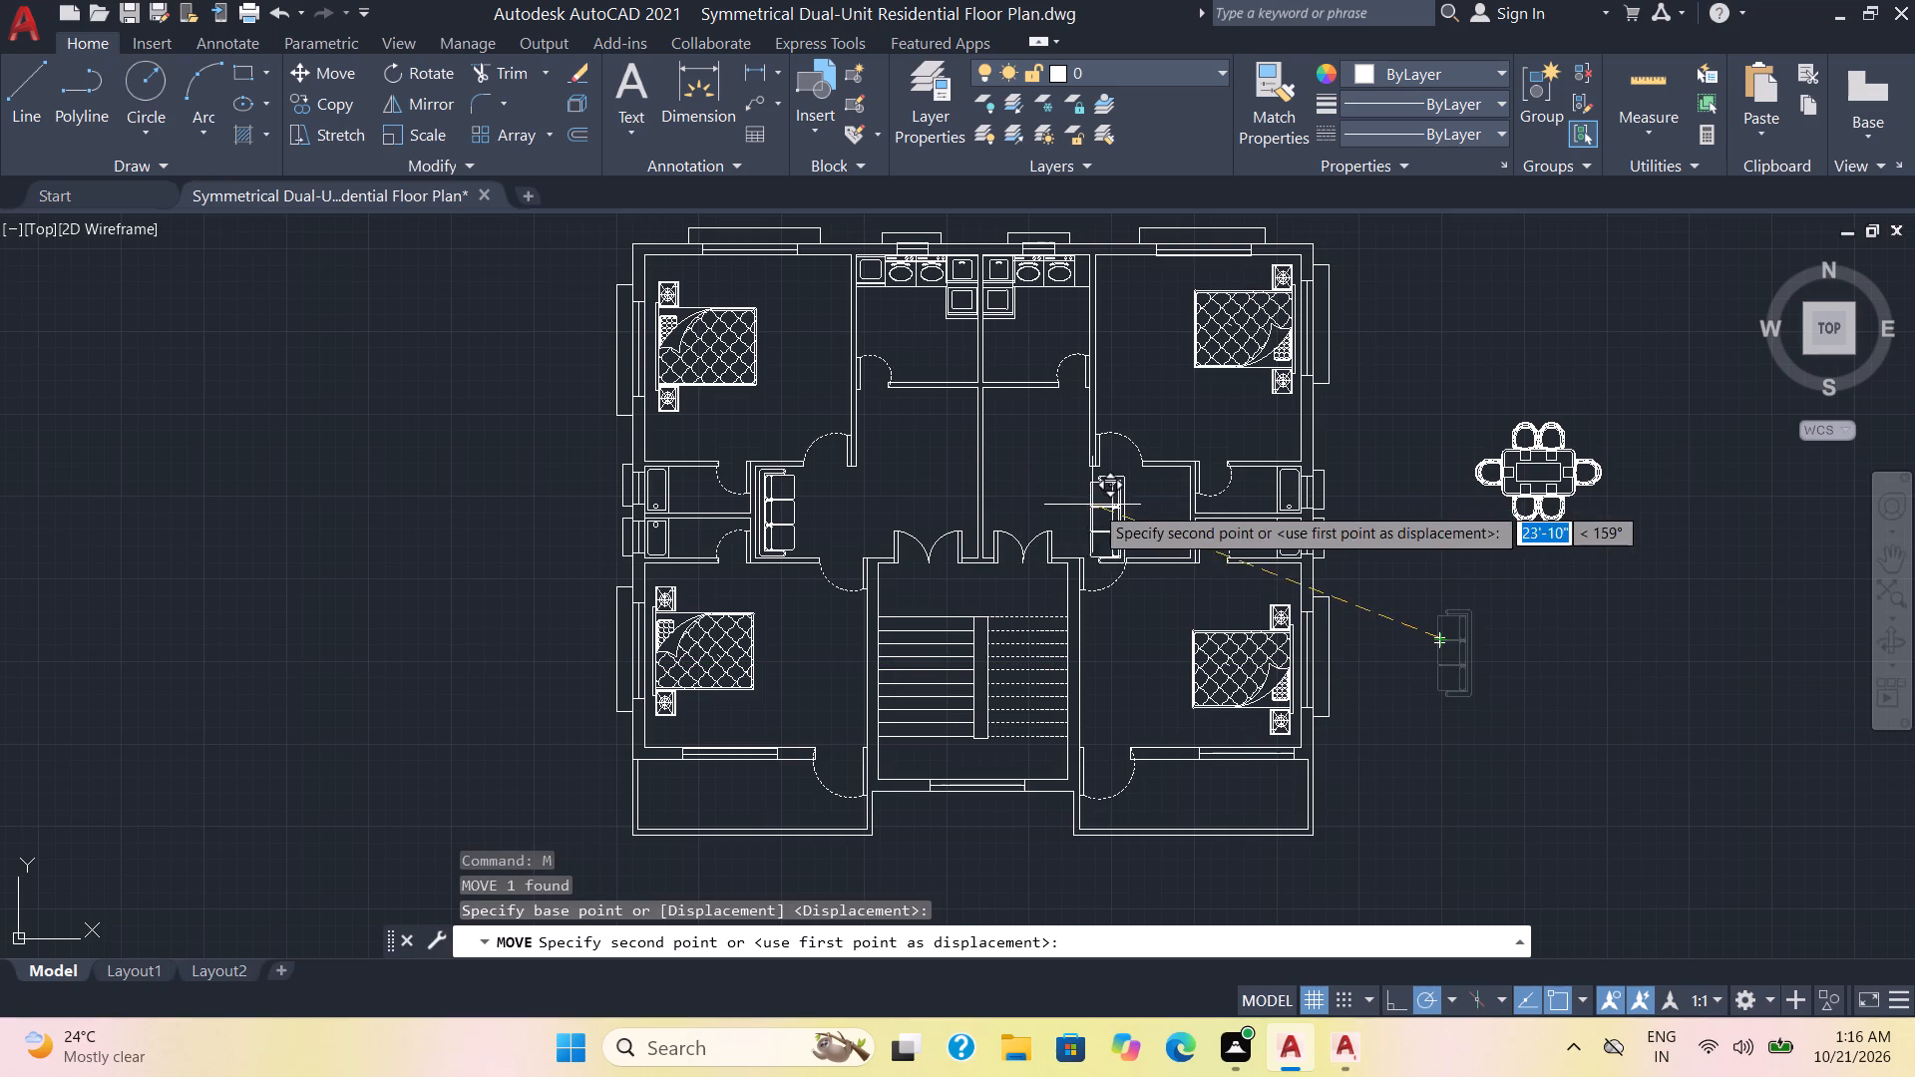
scroll(1162, 522, "up", 3)
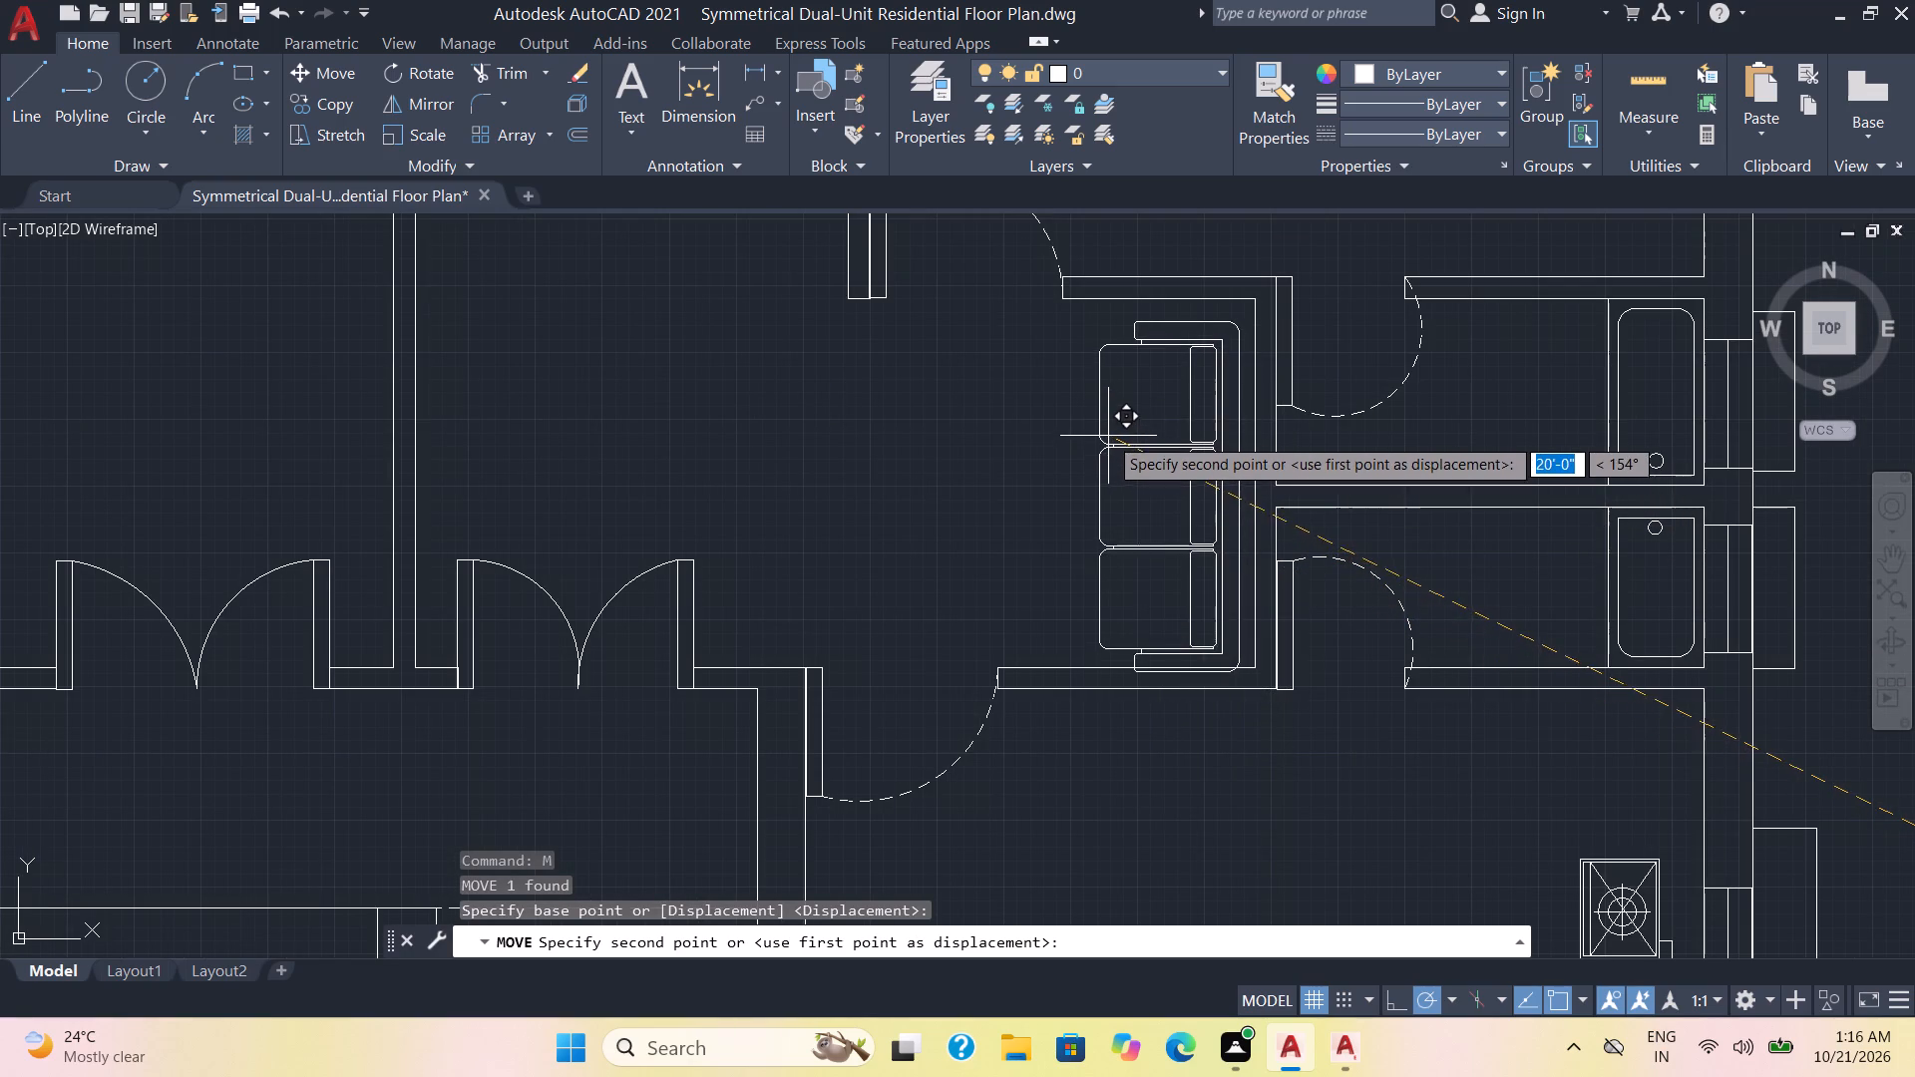
left_click(1110, 424)
Rotate the six-seat dining table outside the plan by 90° clockwise so its long side runs vertically.
scroll(1136, 450, "down", 1)
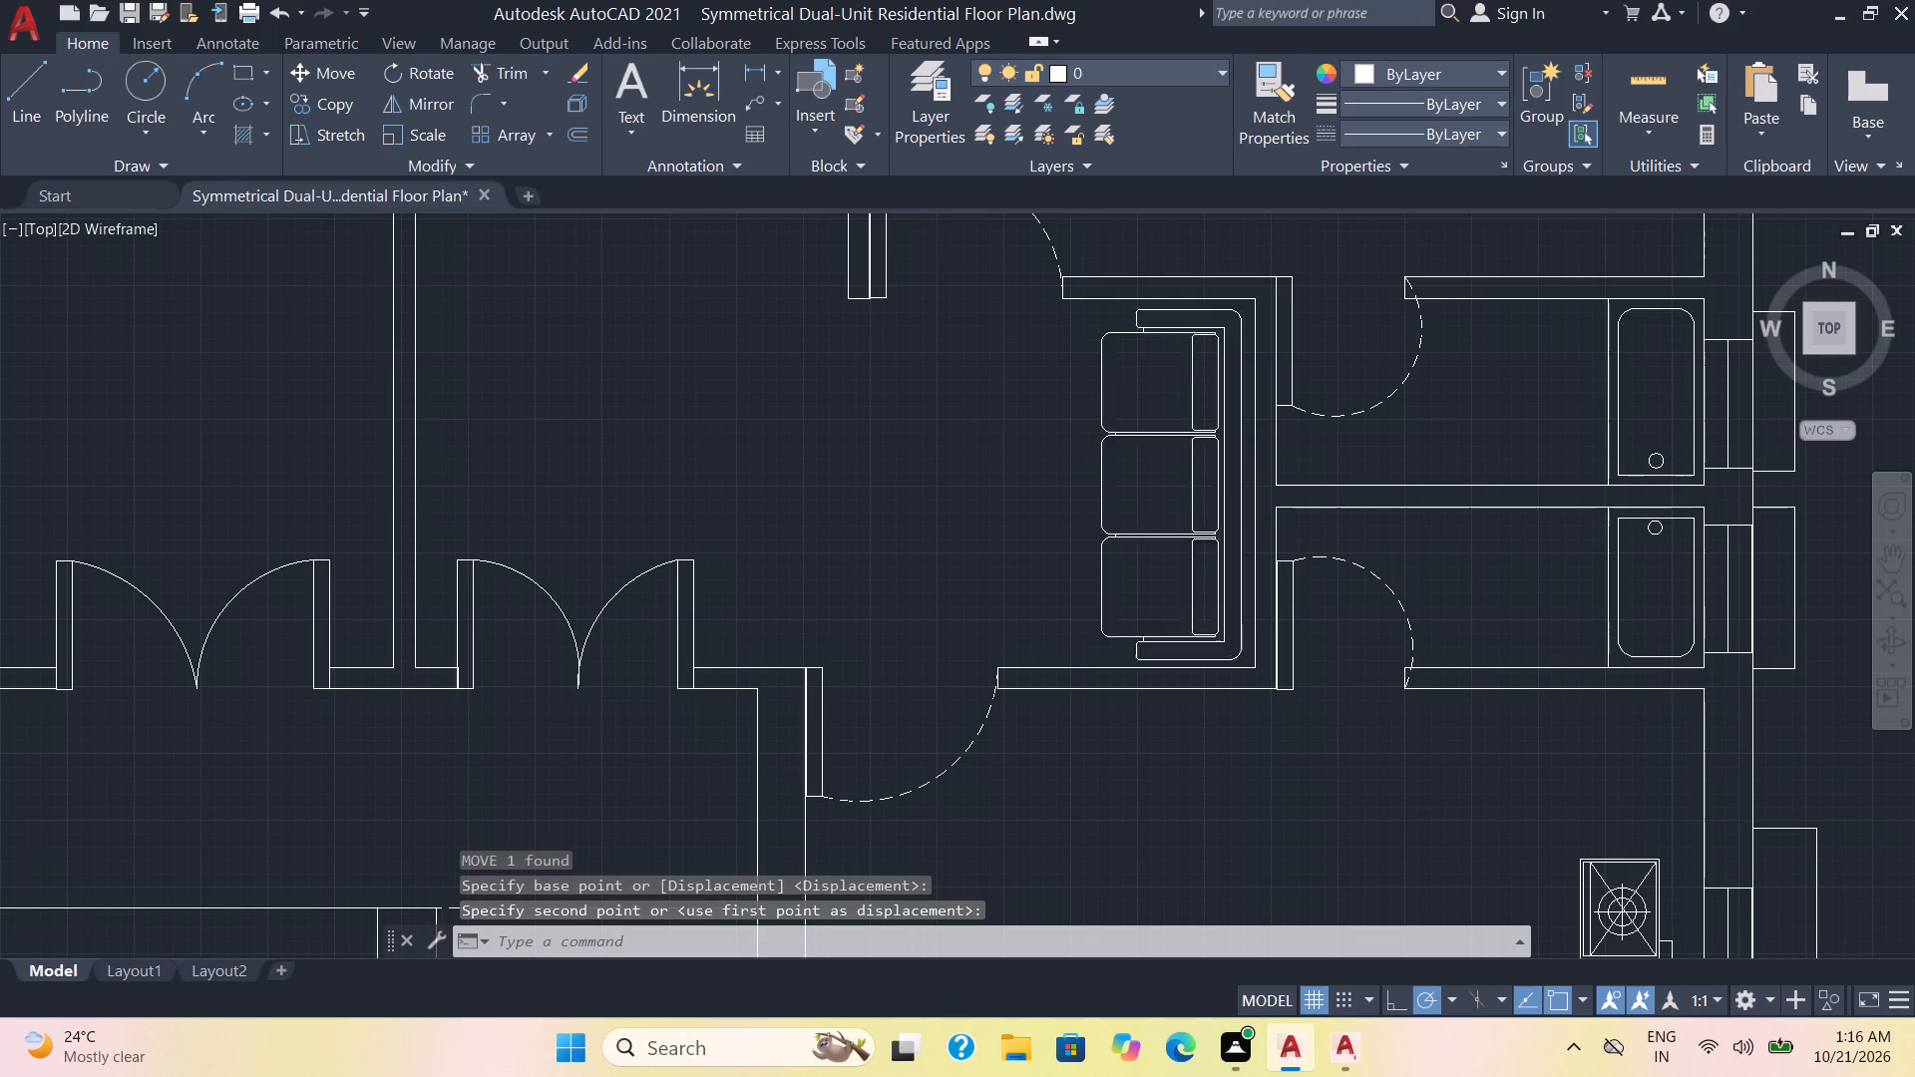
scroll(1136, 450, "down", 2)
left_click(1633, 568)
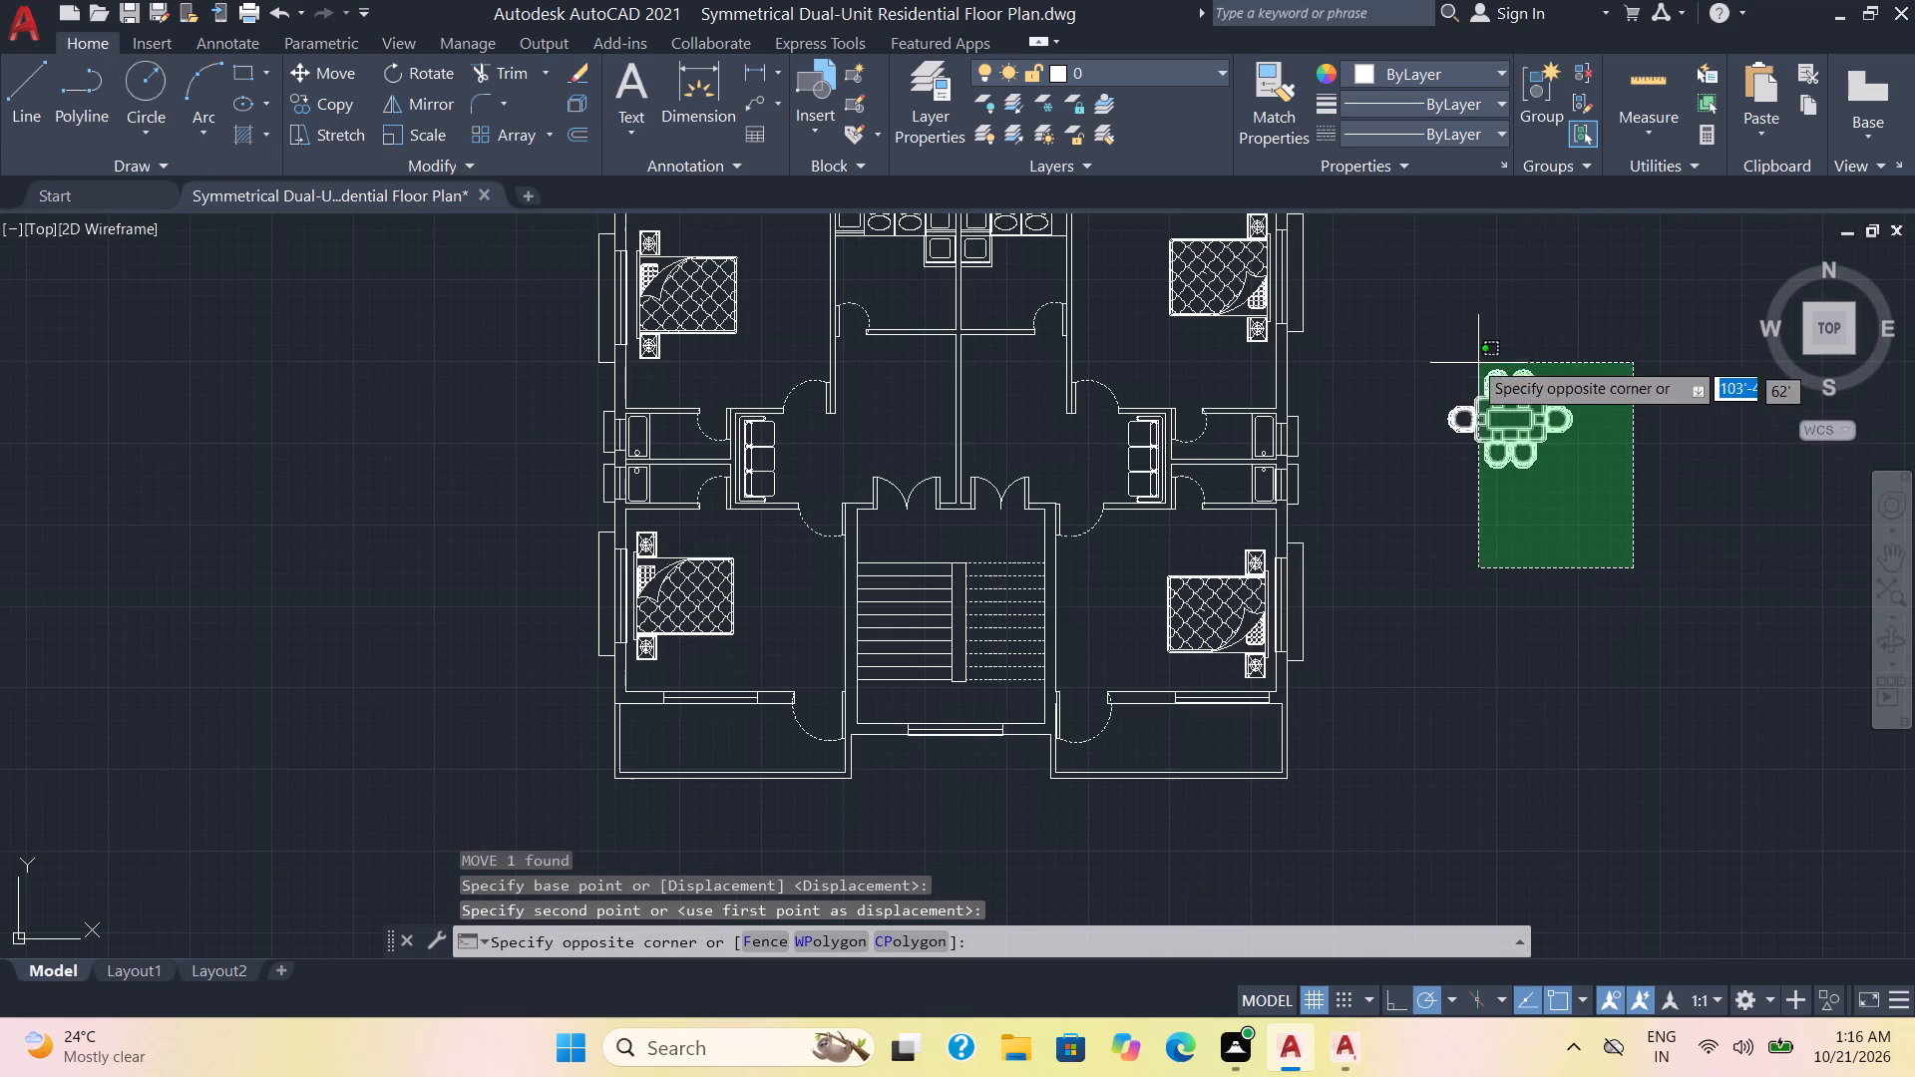
left_click(1425, 337)
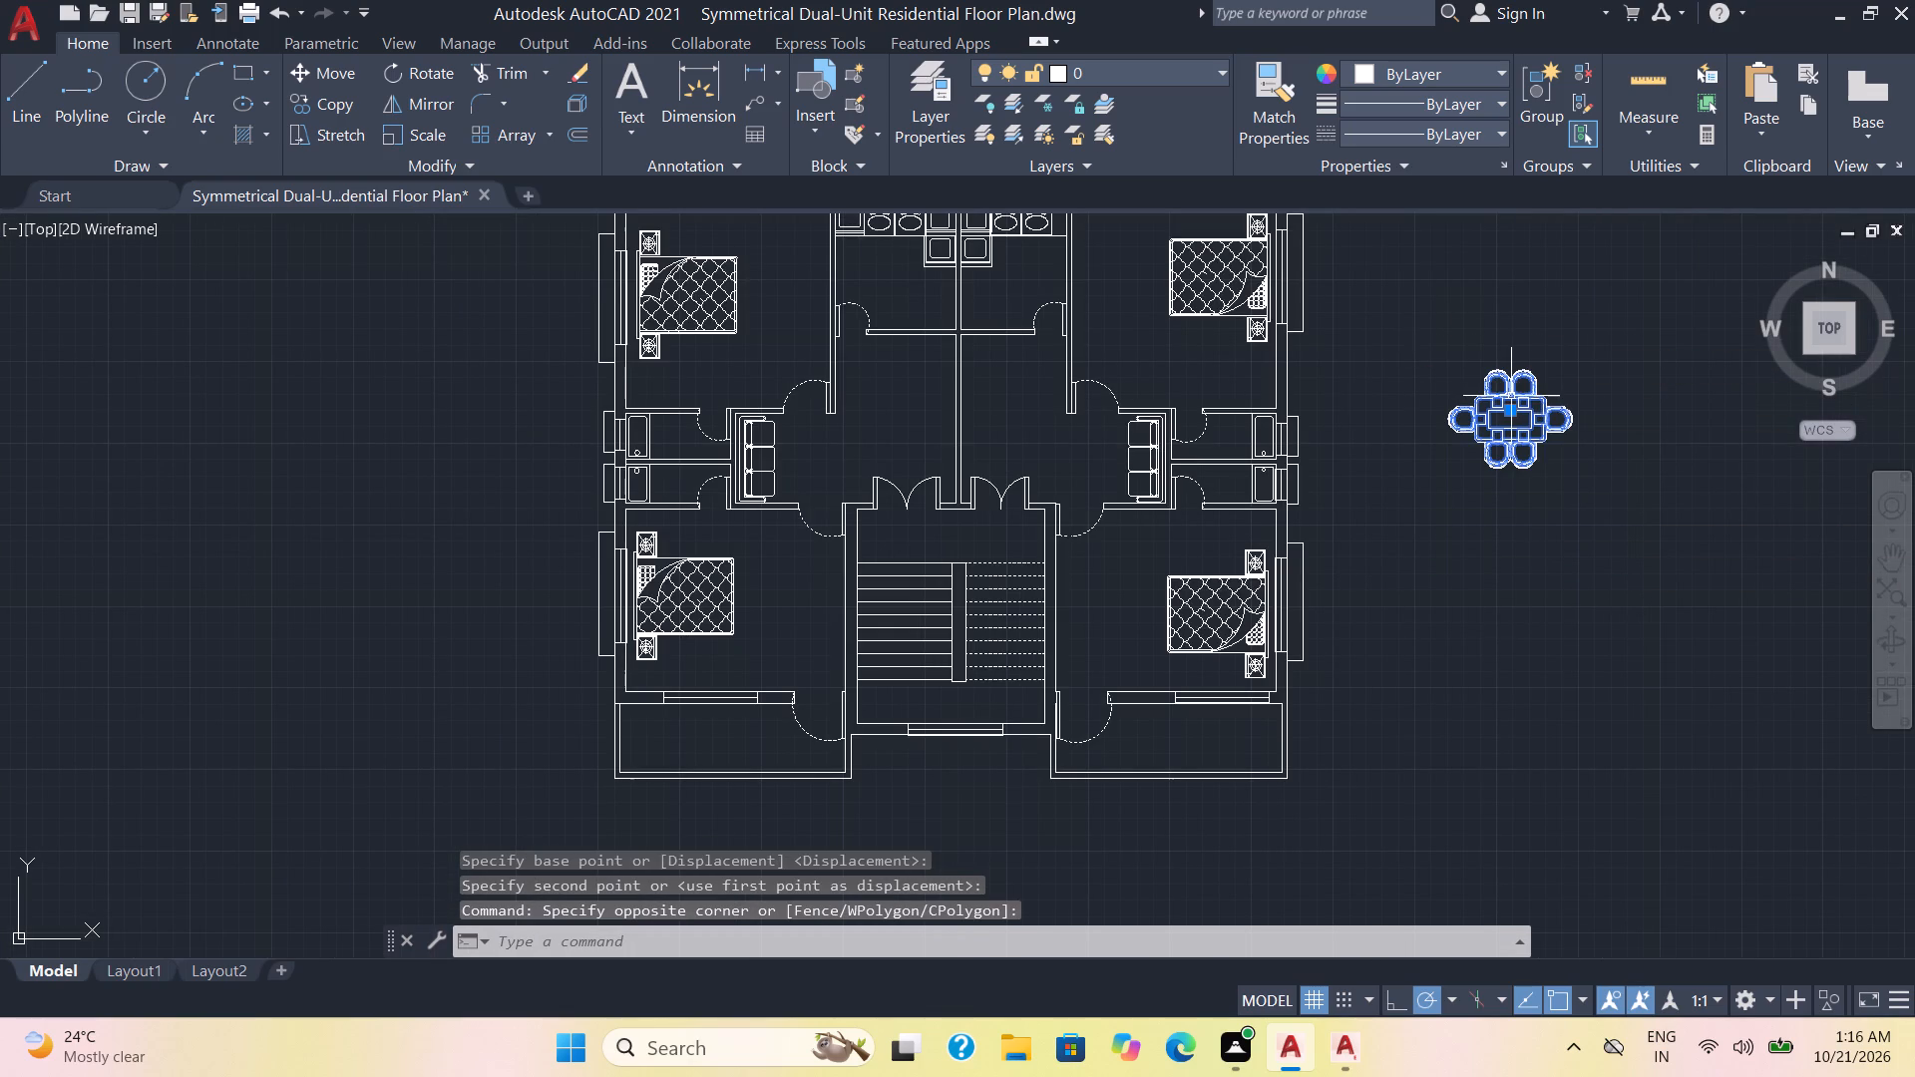
key("c")
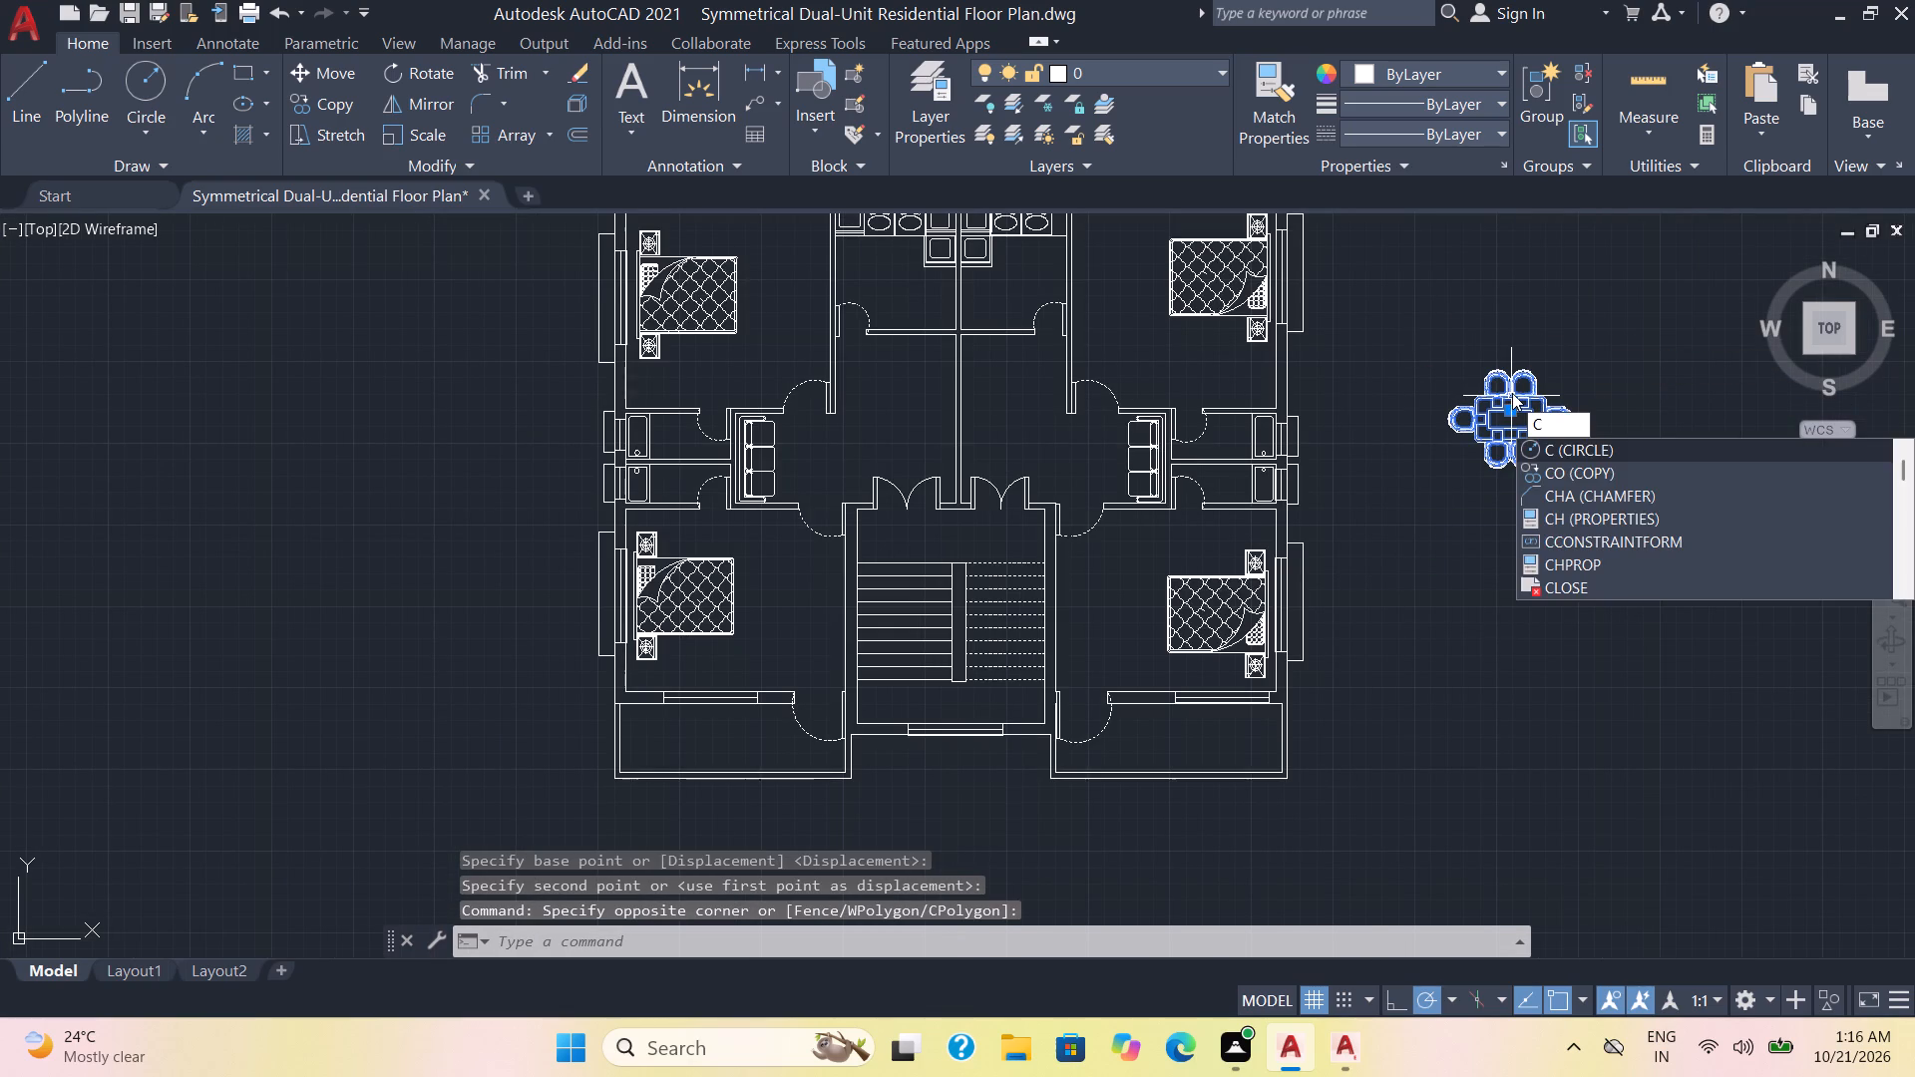
key("BackSpace")
type("ro")
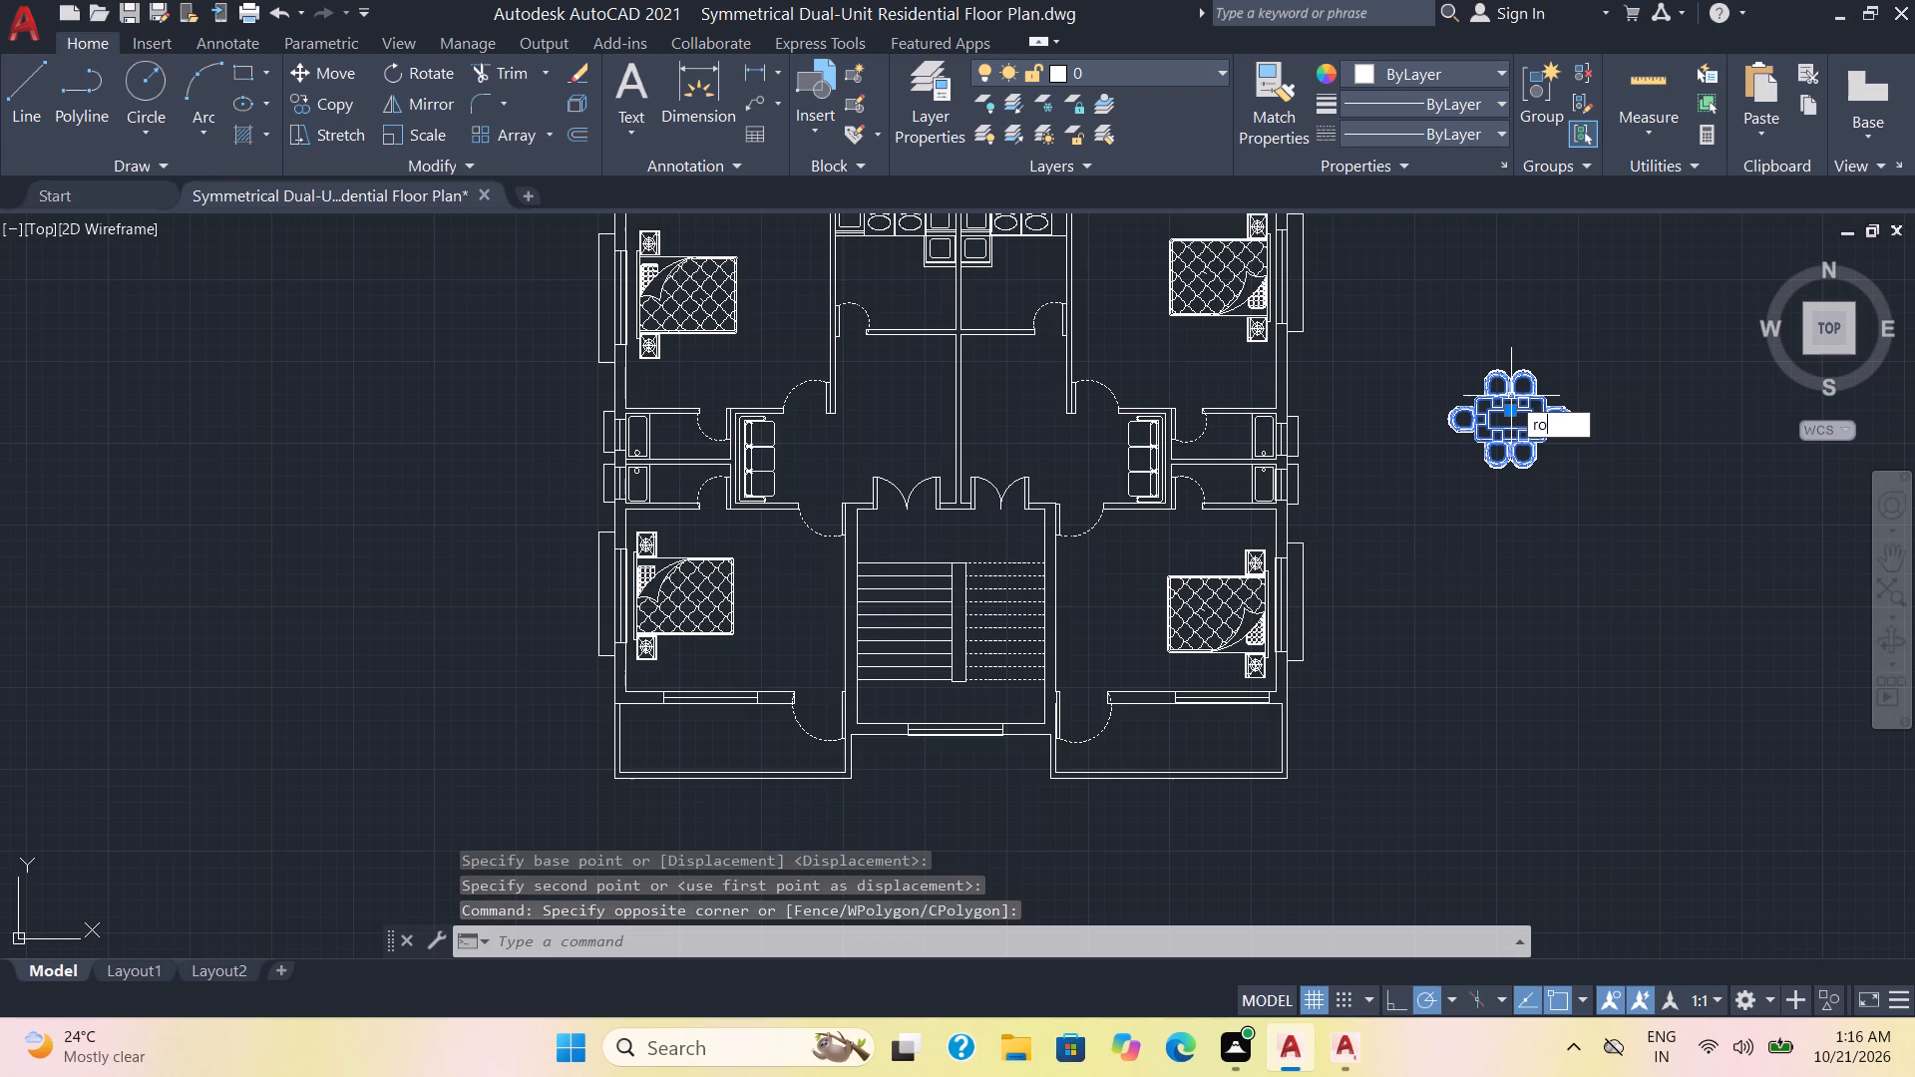
key("Return")
left_click(1512, 393)
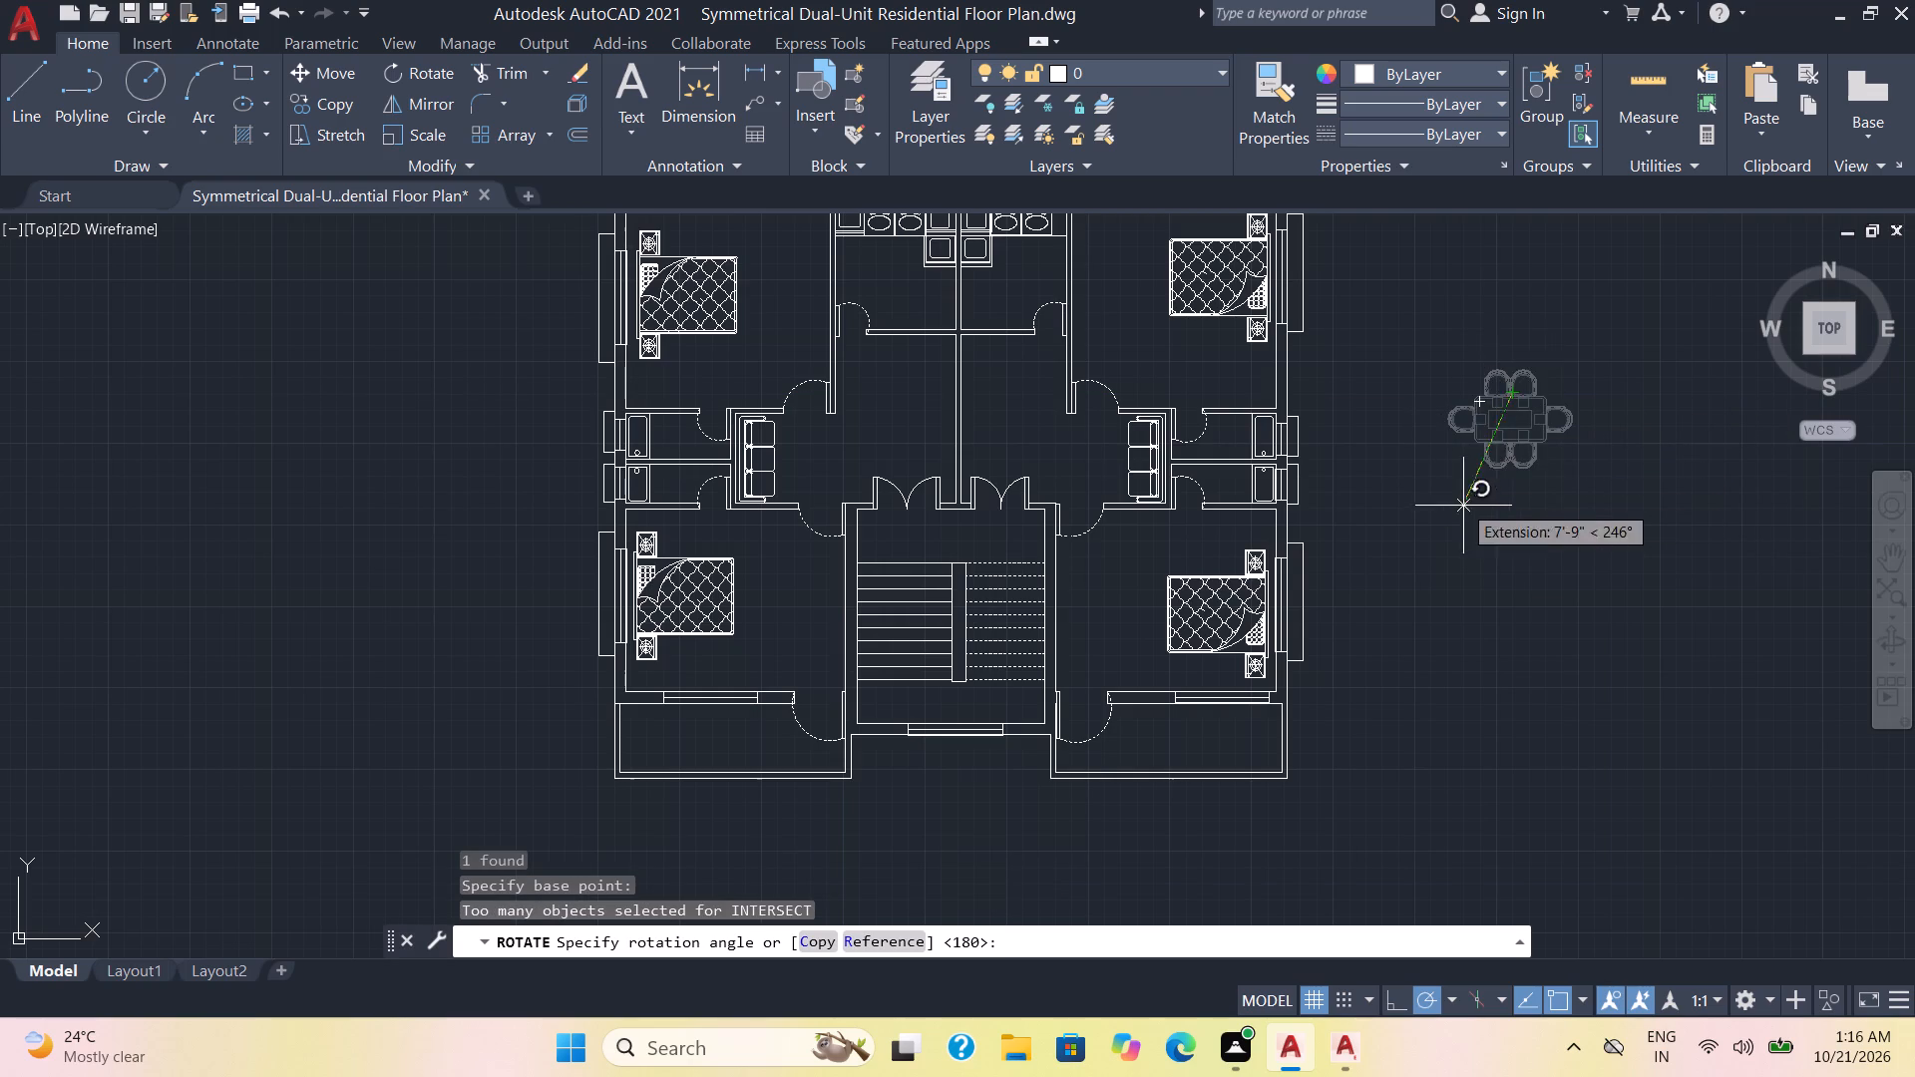
left_click(1511, 522)
Copy the turned dining table into the left unit's dining area, above the double entrance door.
left_click(1634, 487)
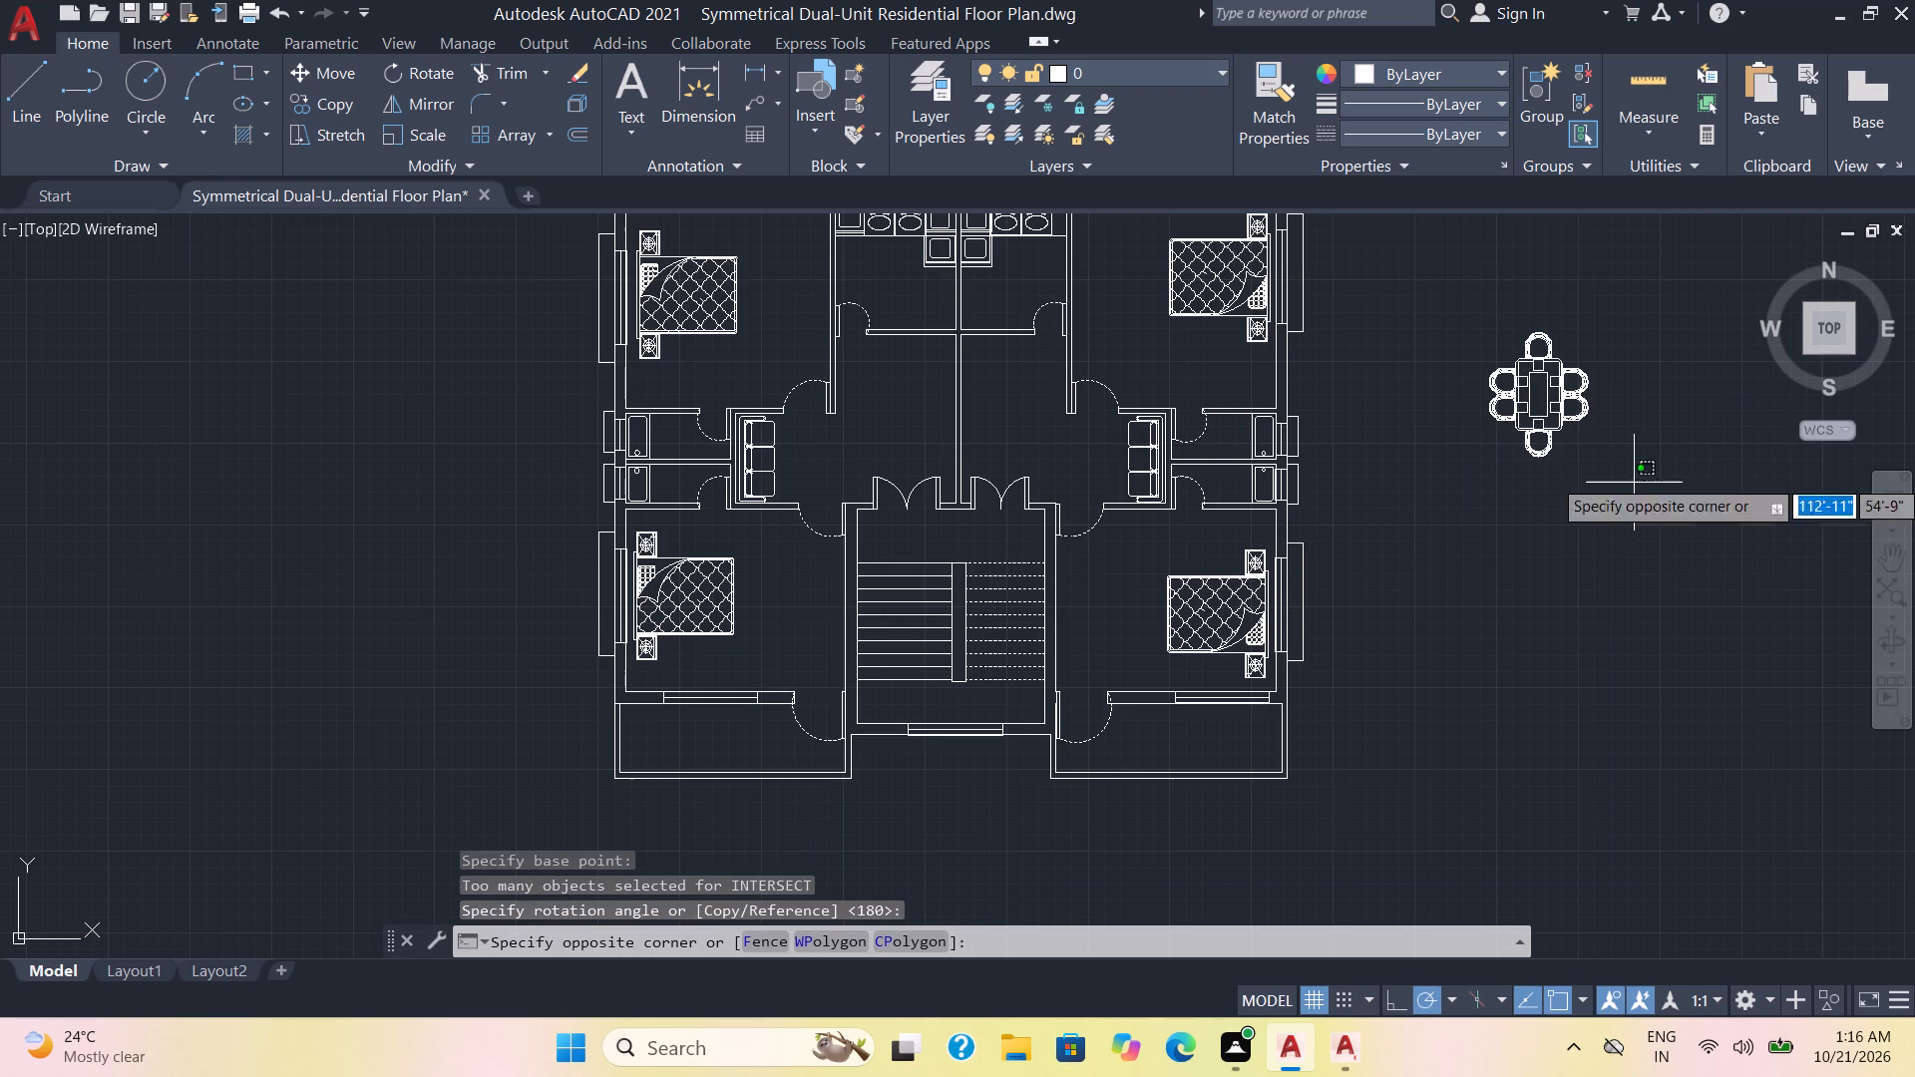
left_click(1468, 319)
type("co")
key("Return")
left_click(1519, 388)
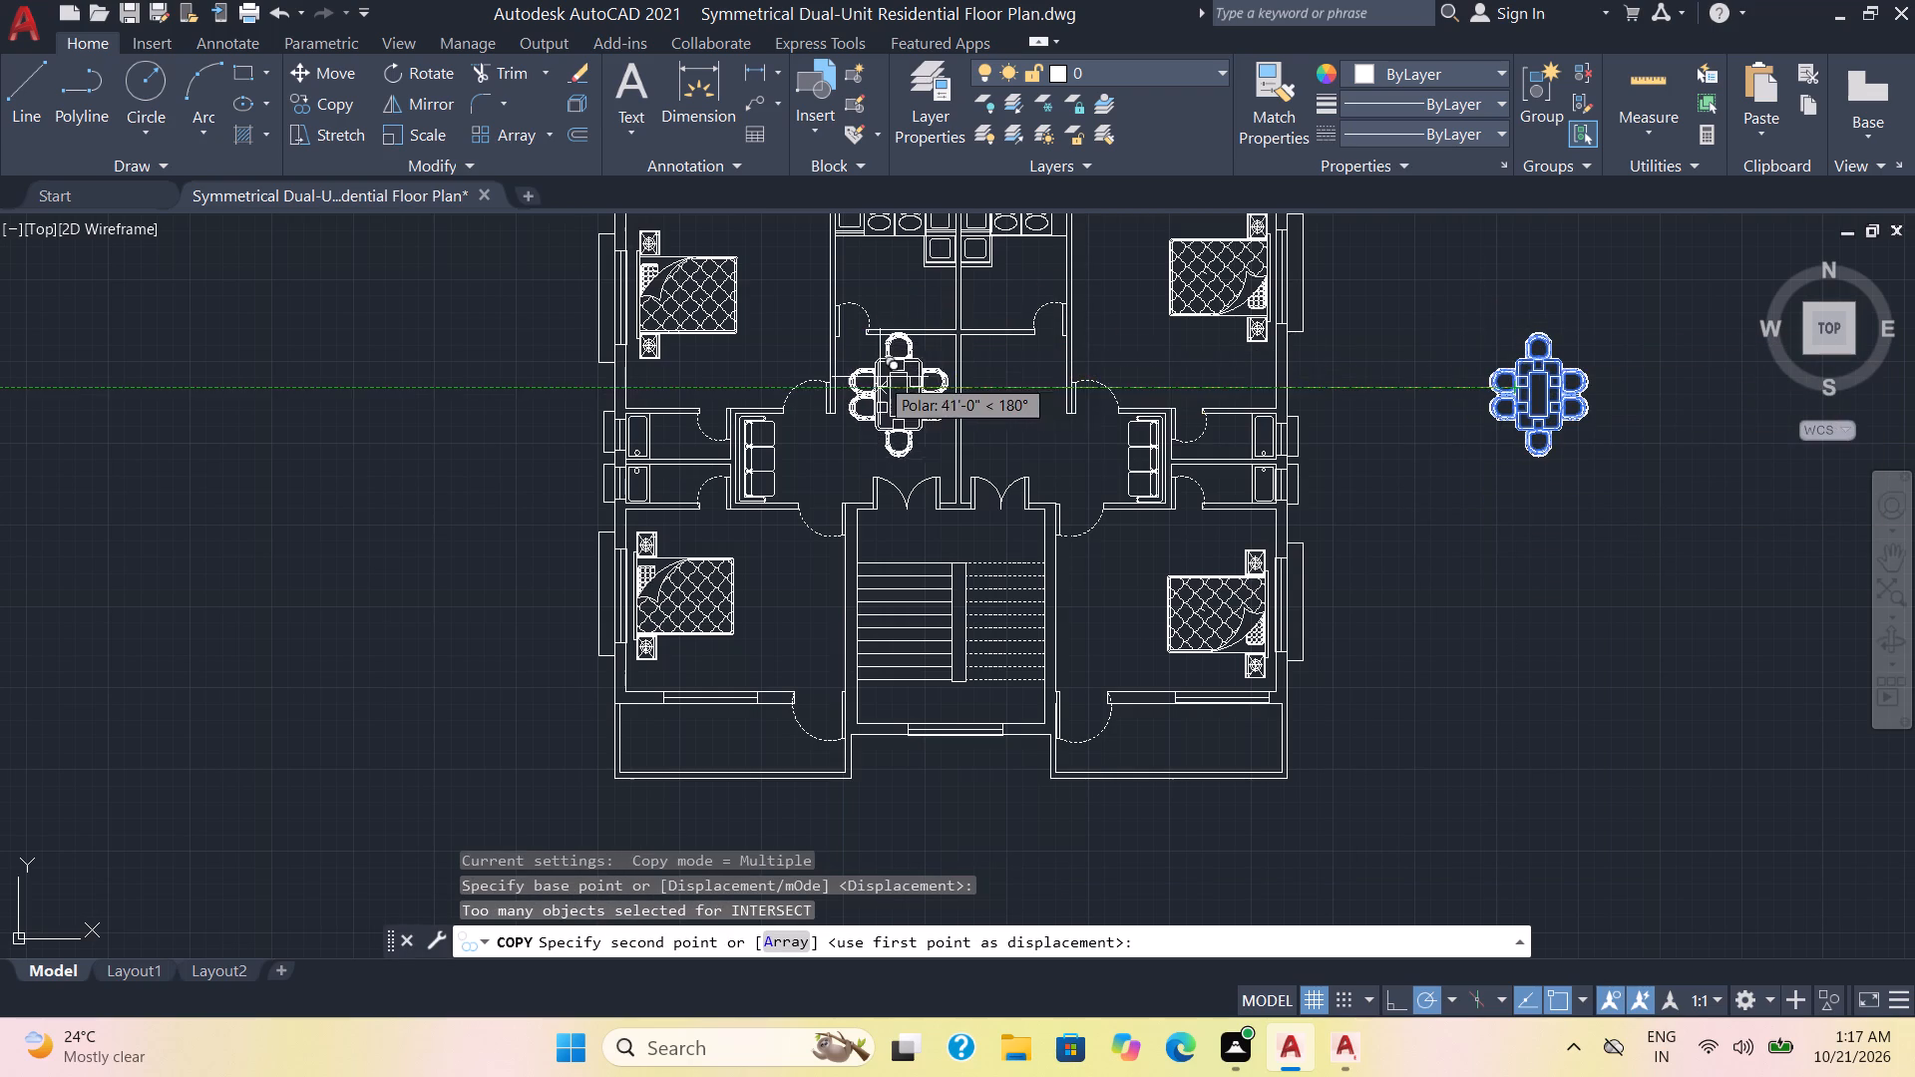
scroll(898, 378, "up", 2)
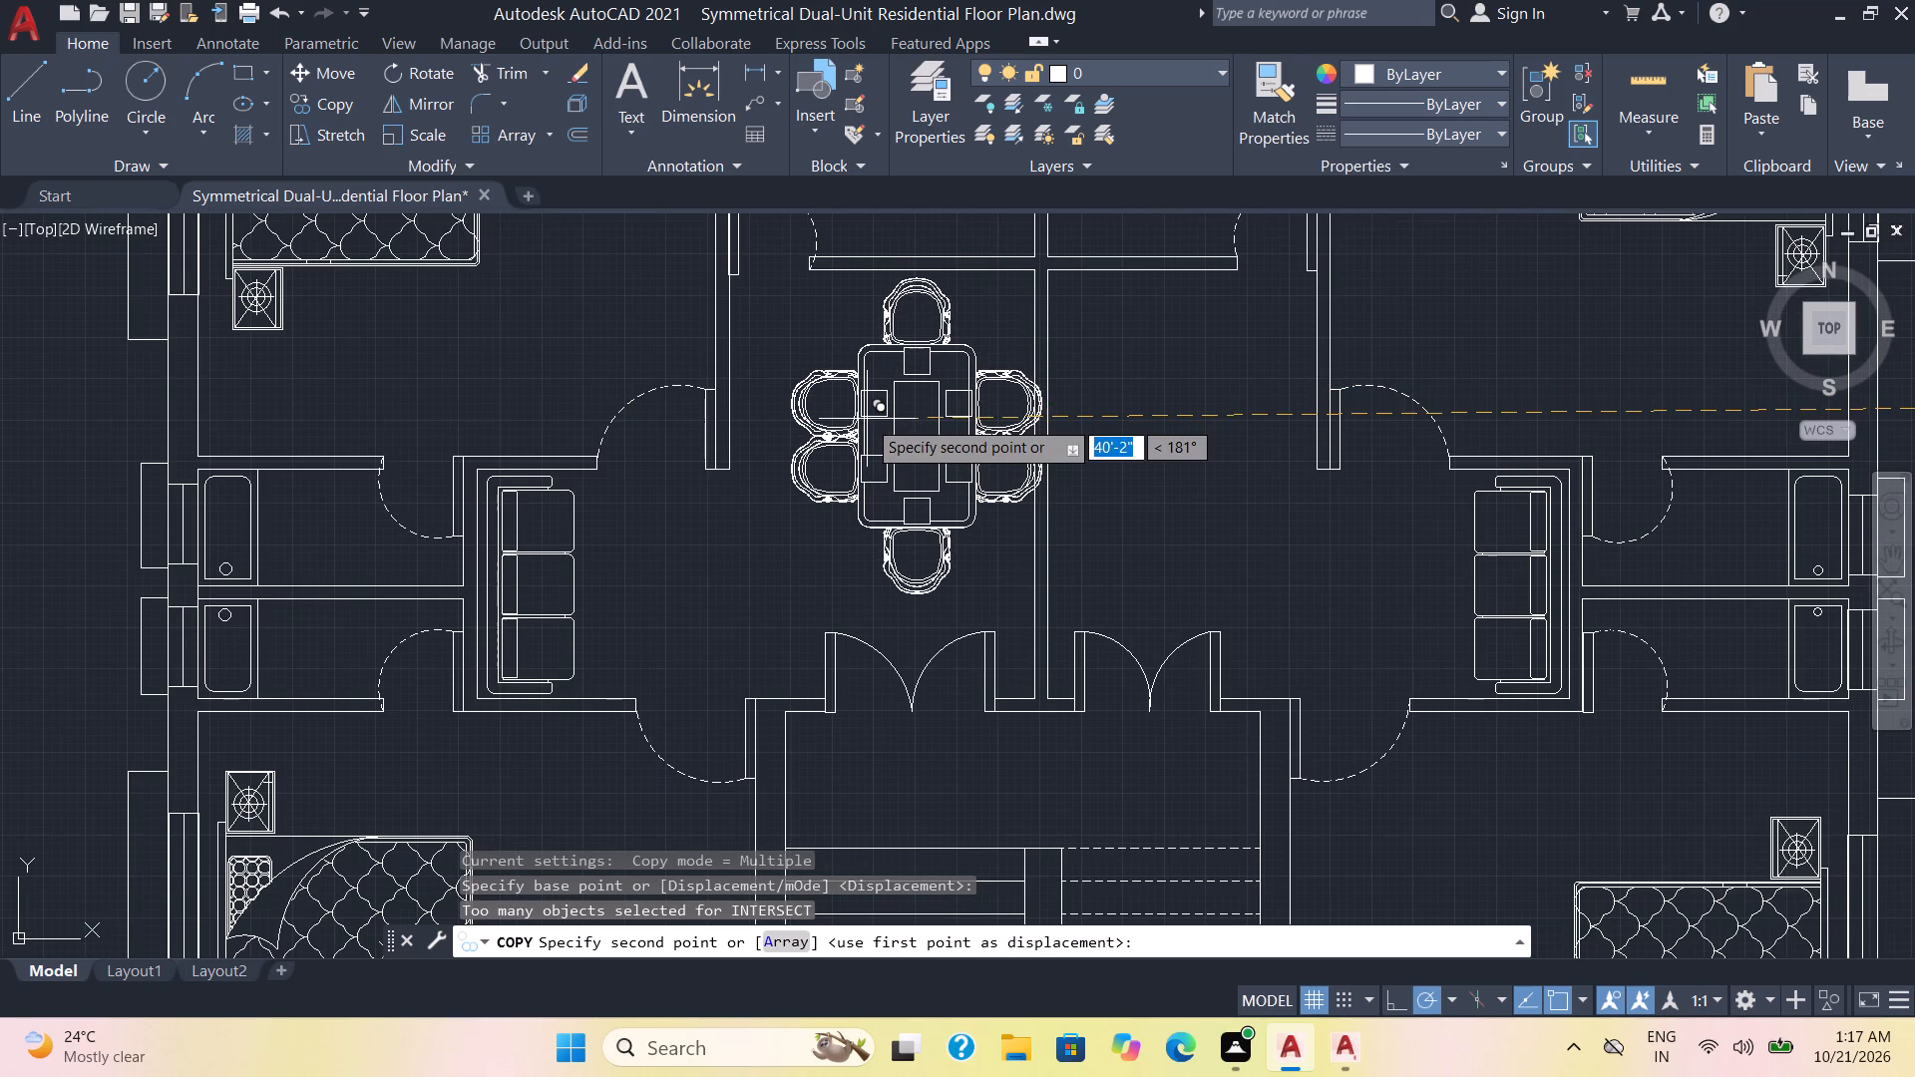
left_click(856, 419)
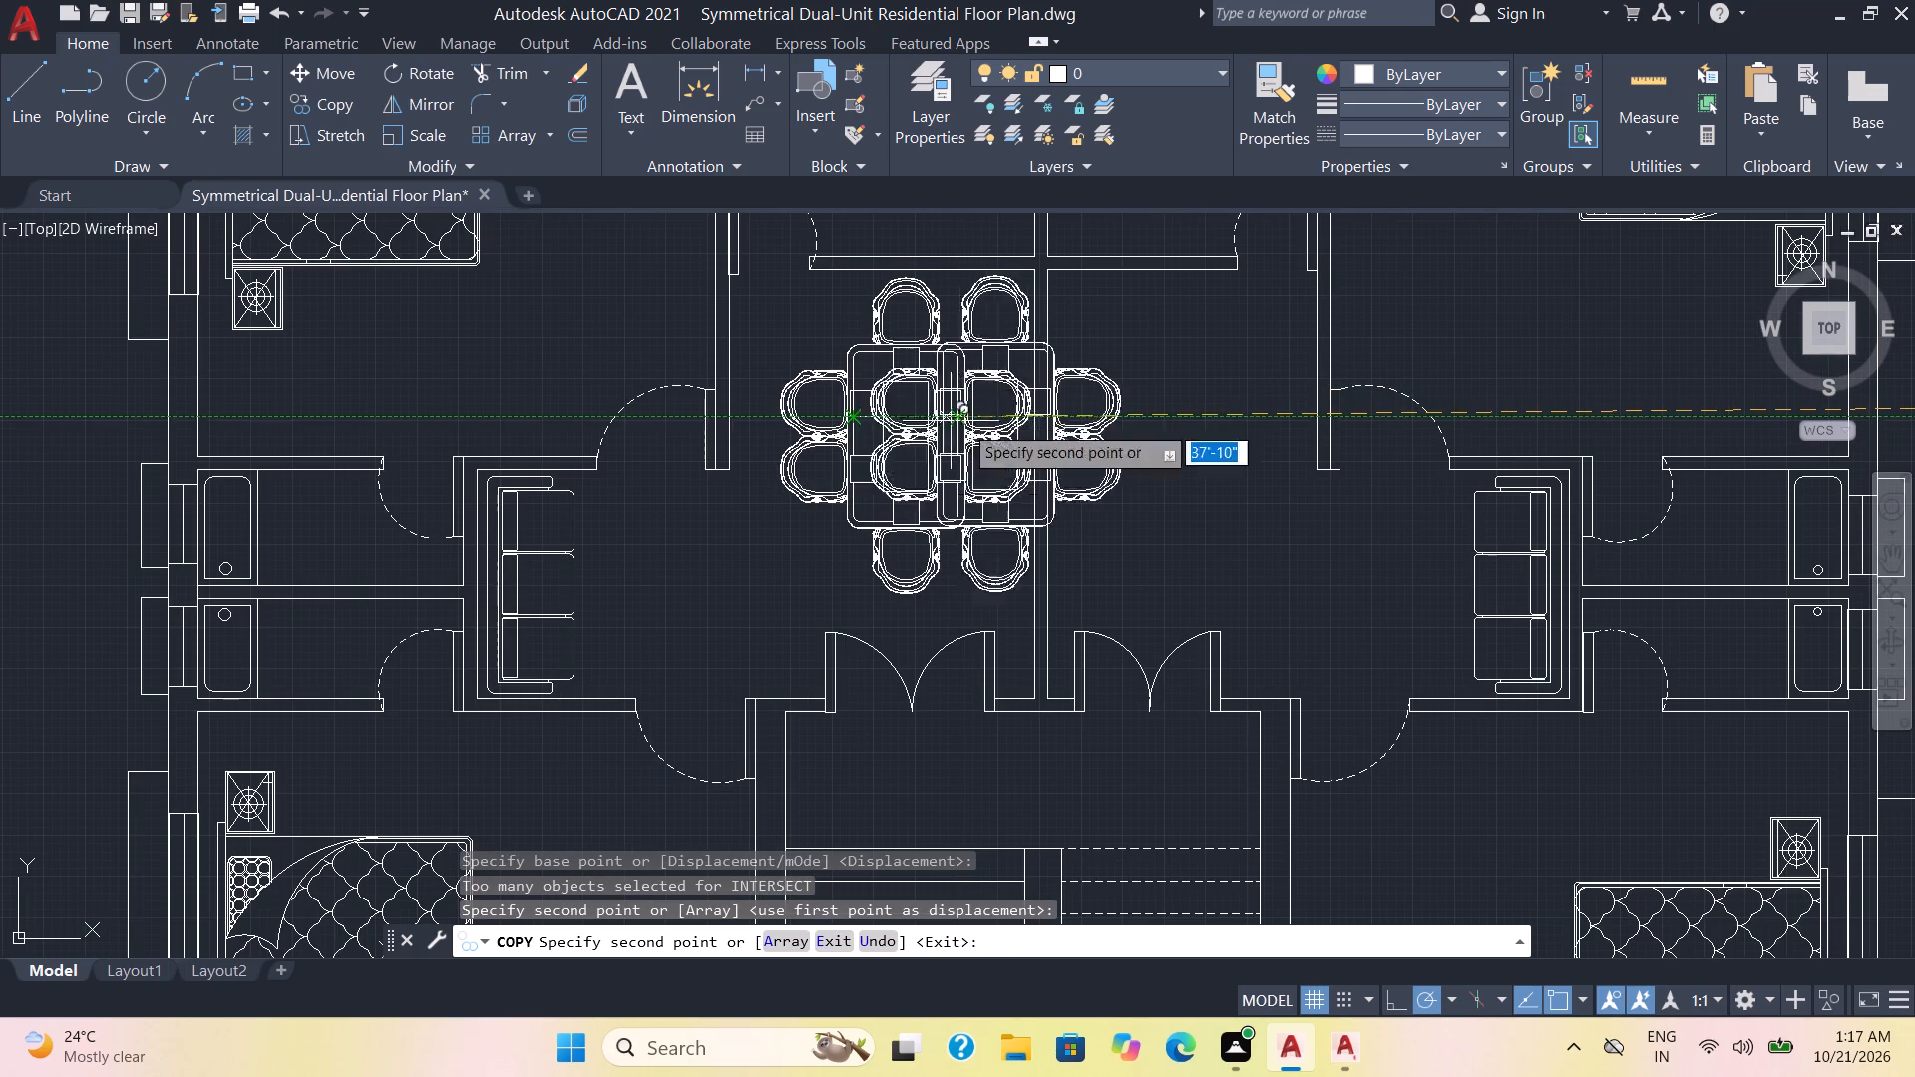
key("Escape")
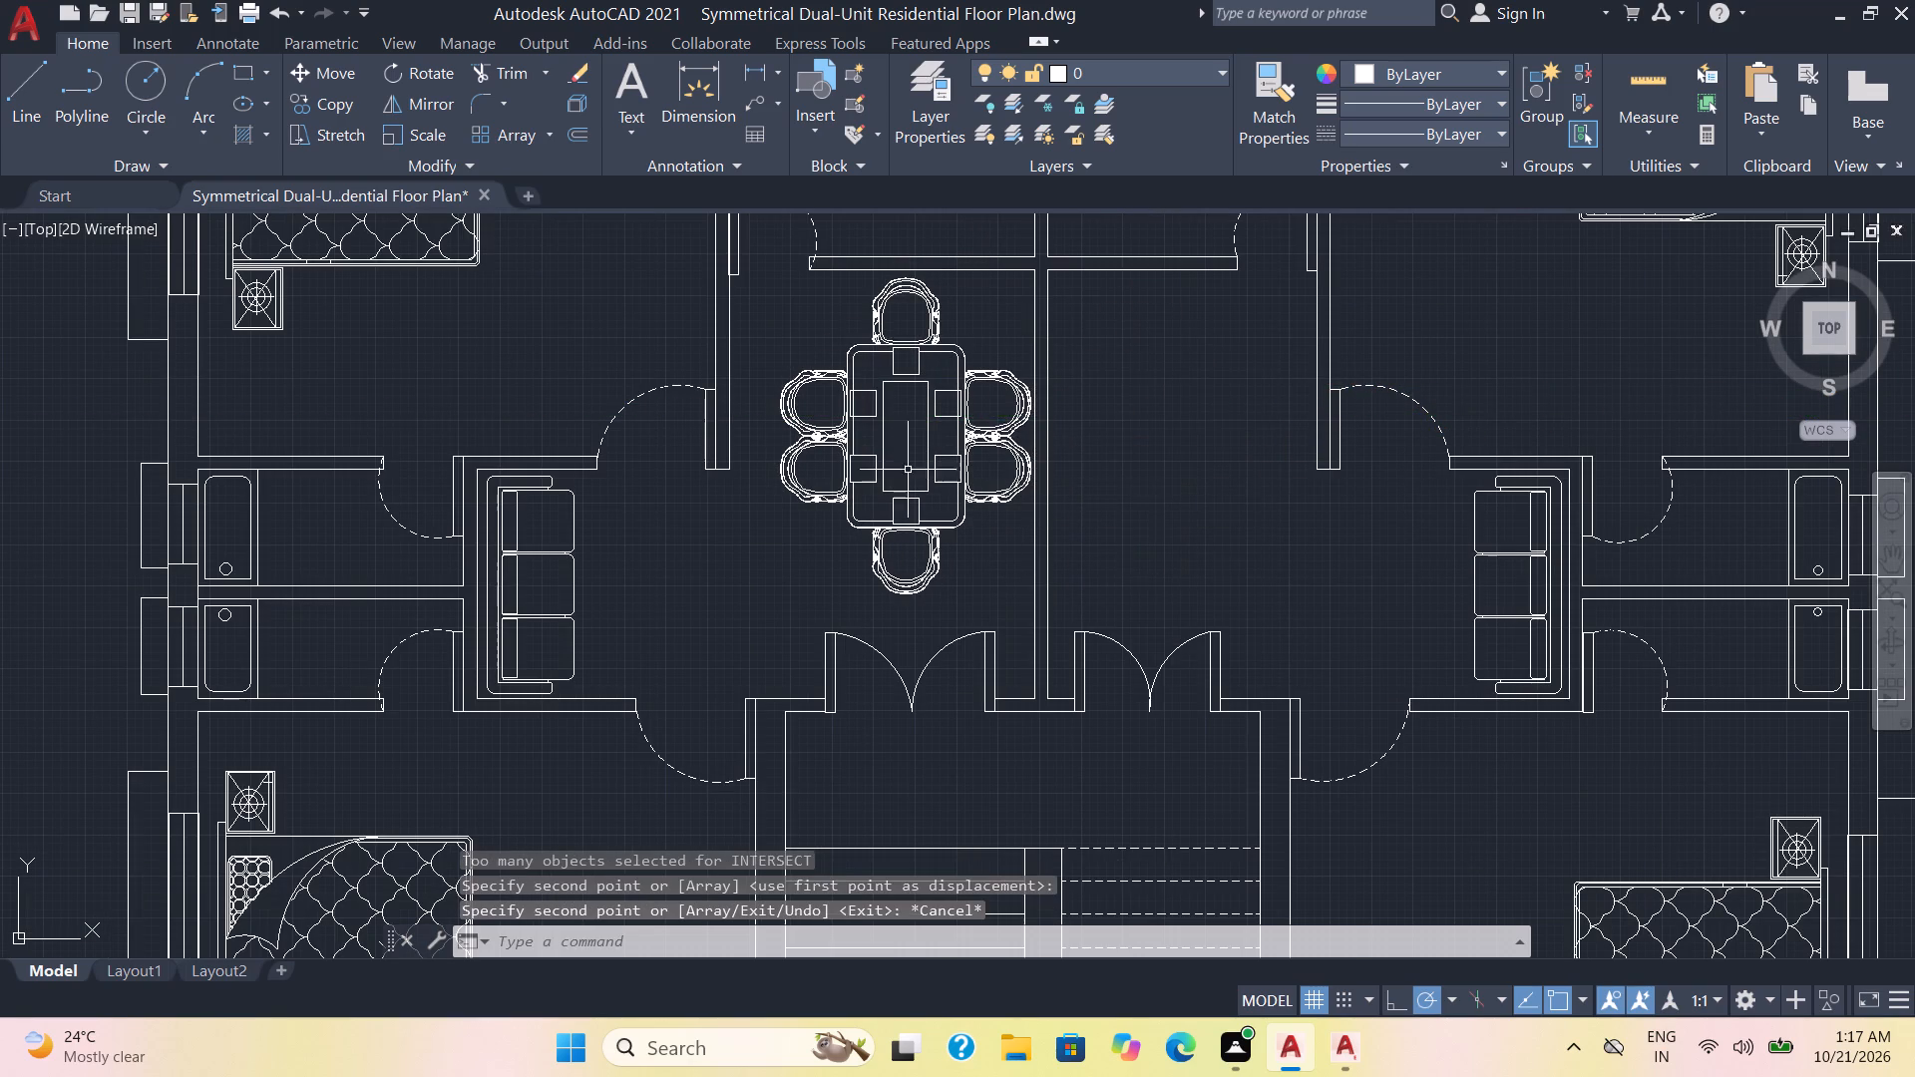
Scale the left unit's dining table down to a little over half its size.
left_click(960, 564)
left_click(849, 370)
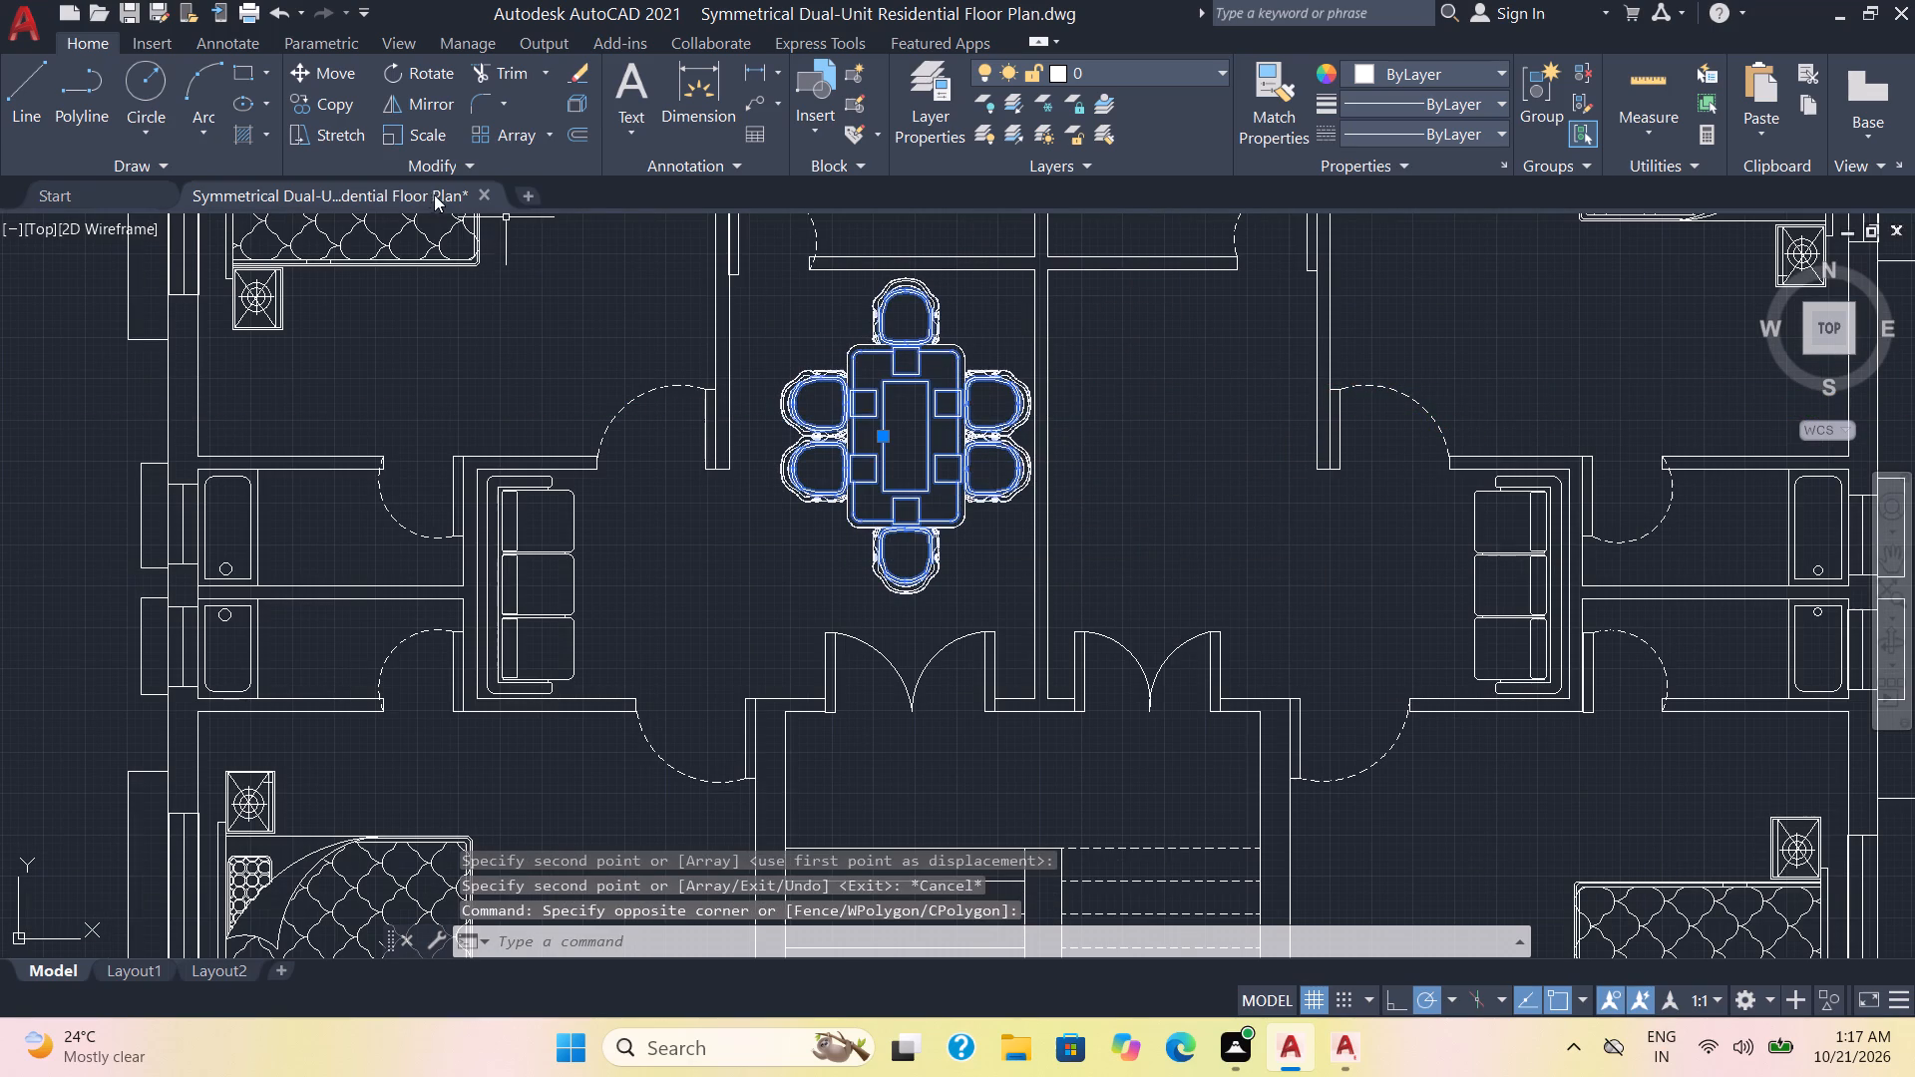
left_click(413, 129)
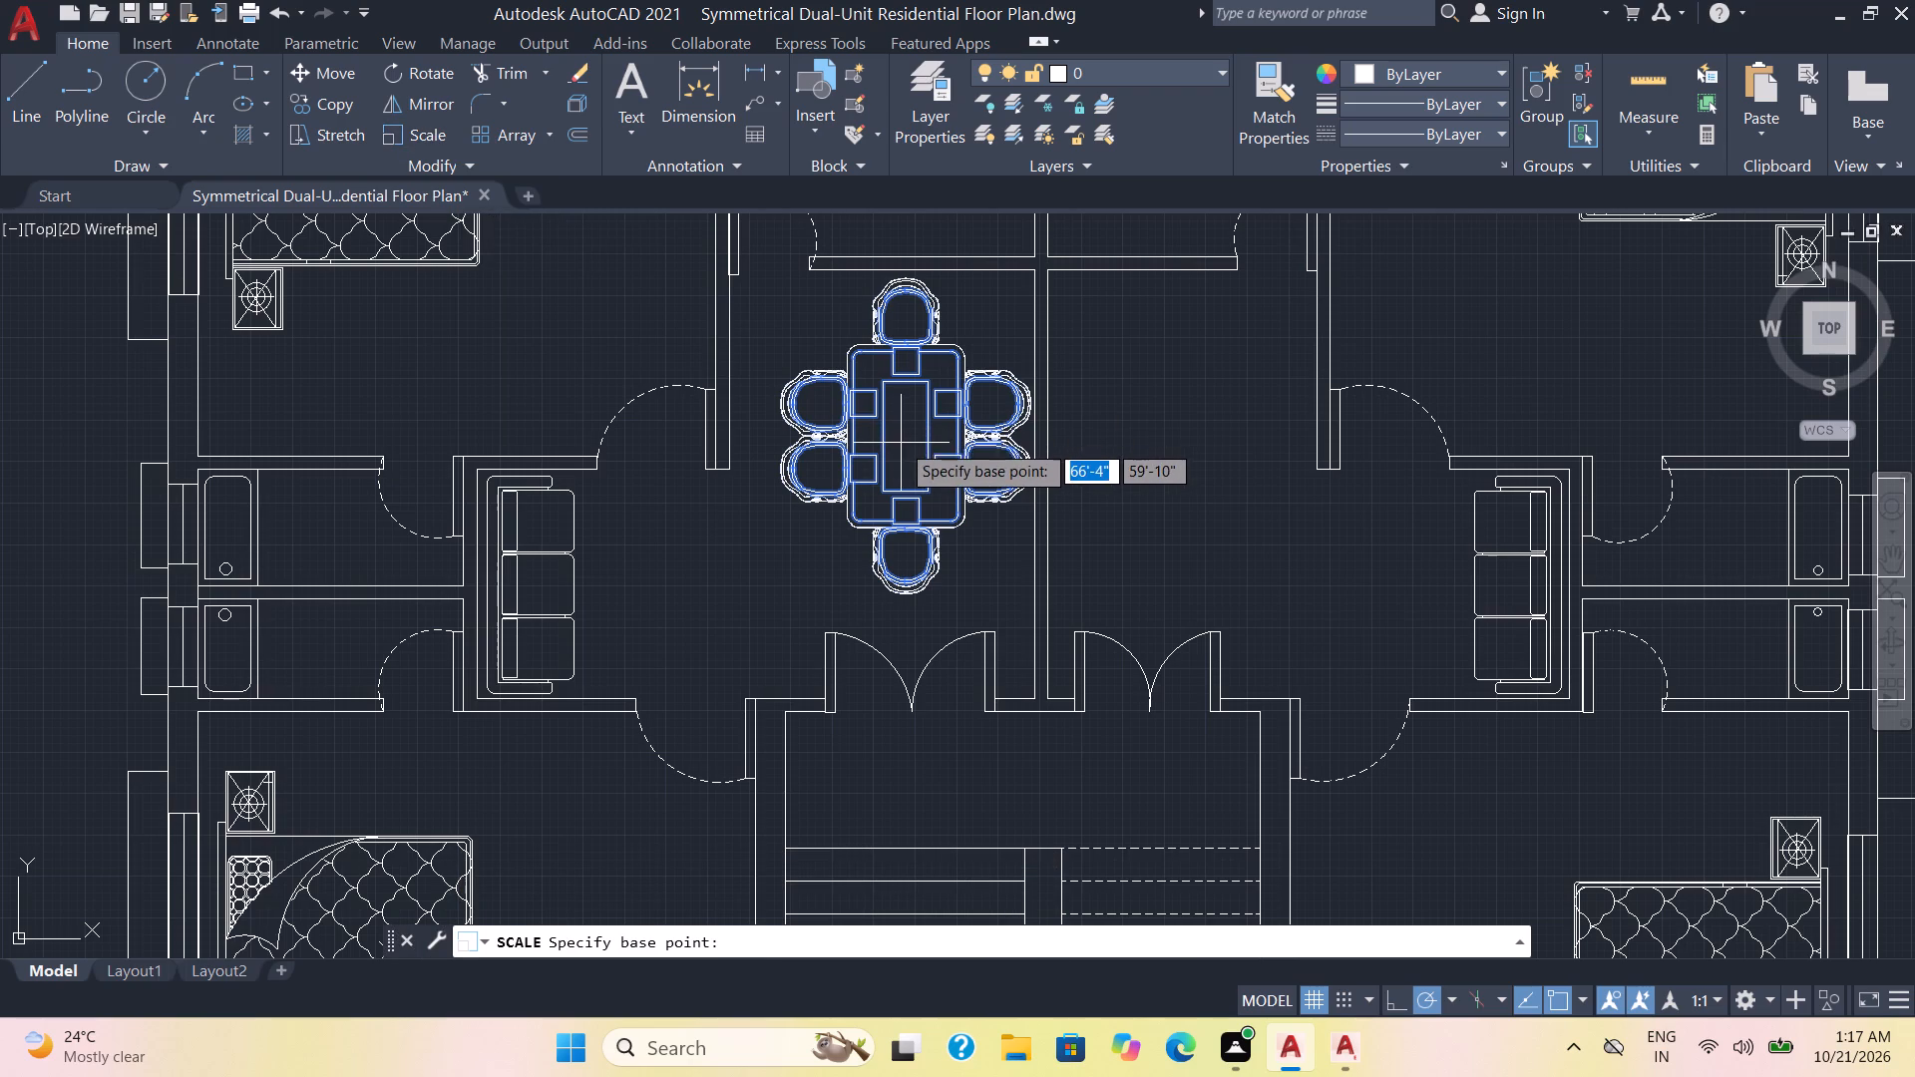
scroll(905, 430, "up", 1)
scroll(904, 429, "down", 2)
left_click(901, 432)
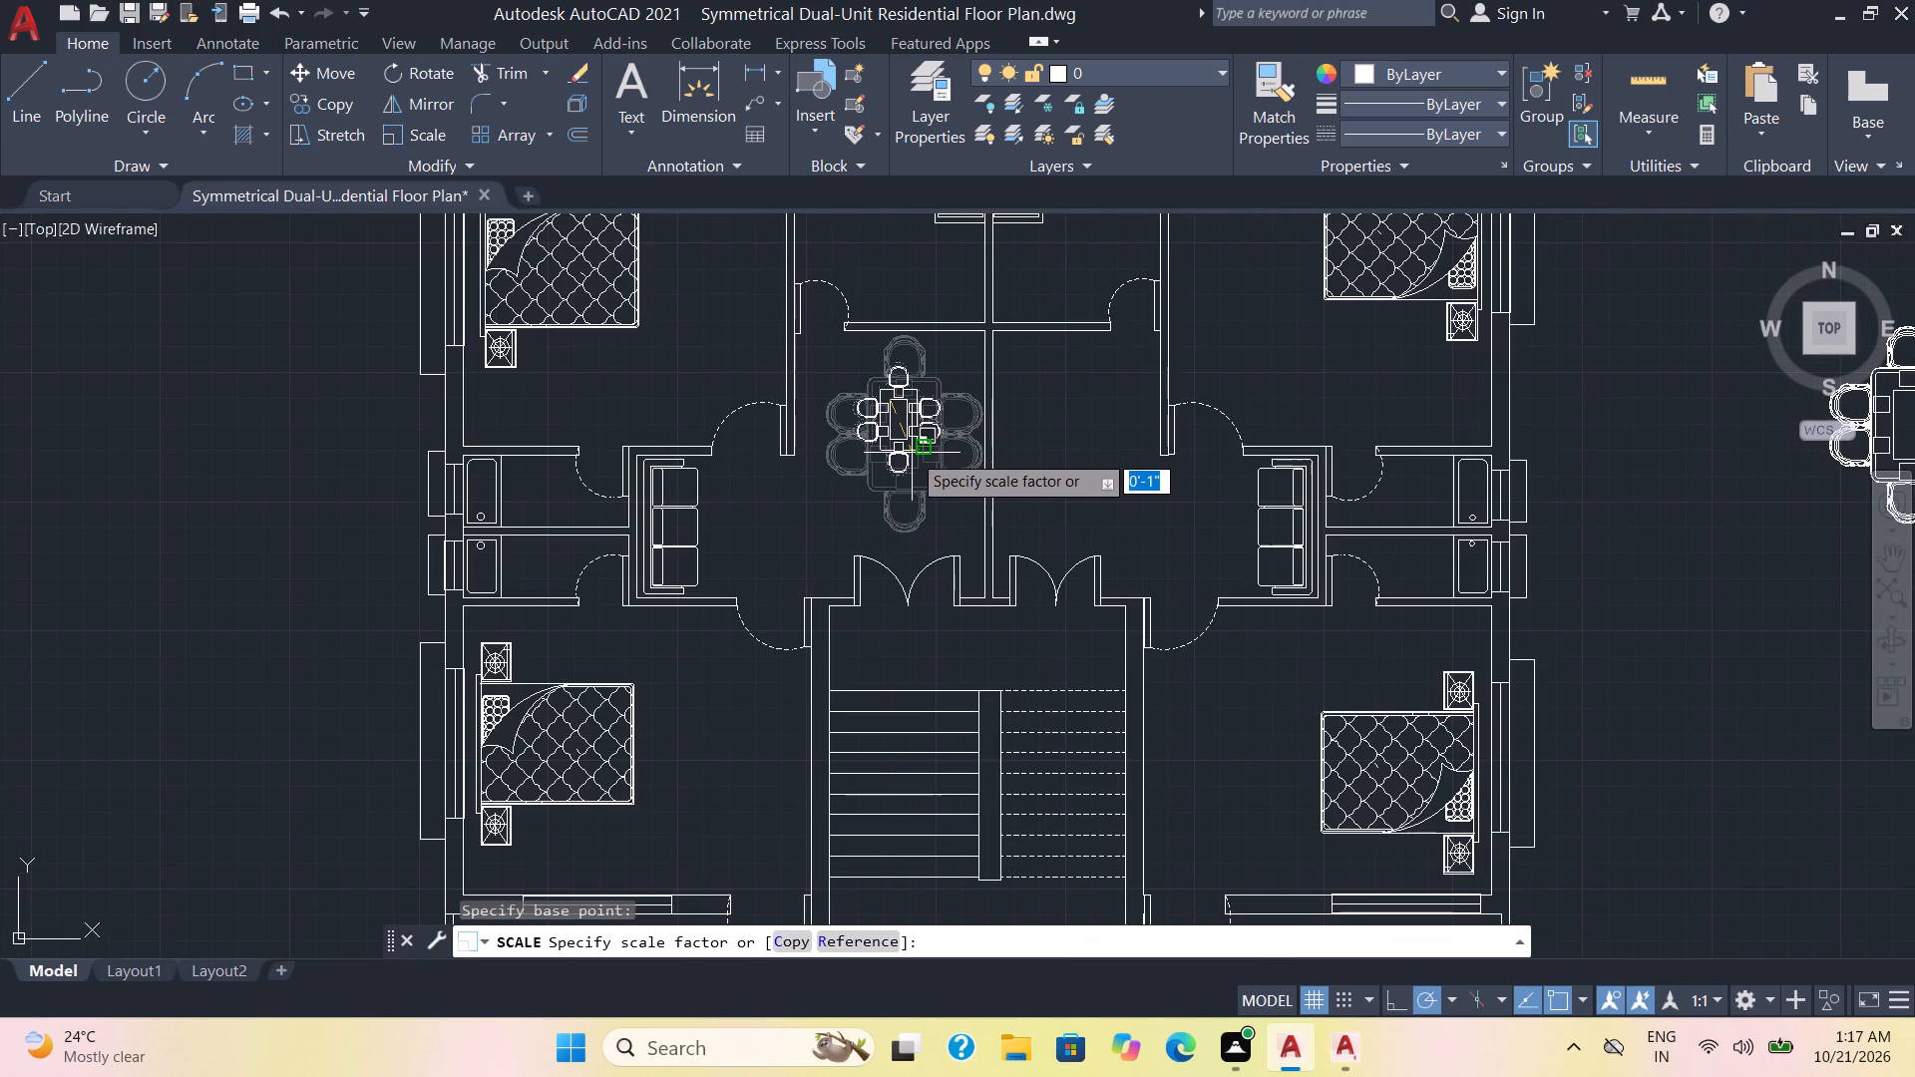
left_click(912, 453)
Move the reduced dining table up and right, close to the wall dividing the two units.
left_click(935, 472)
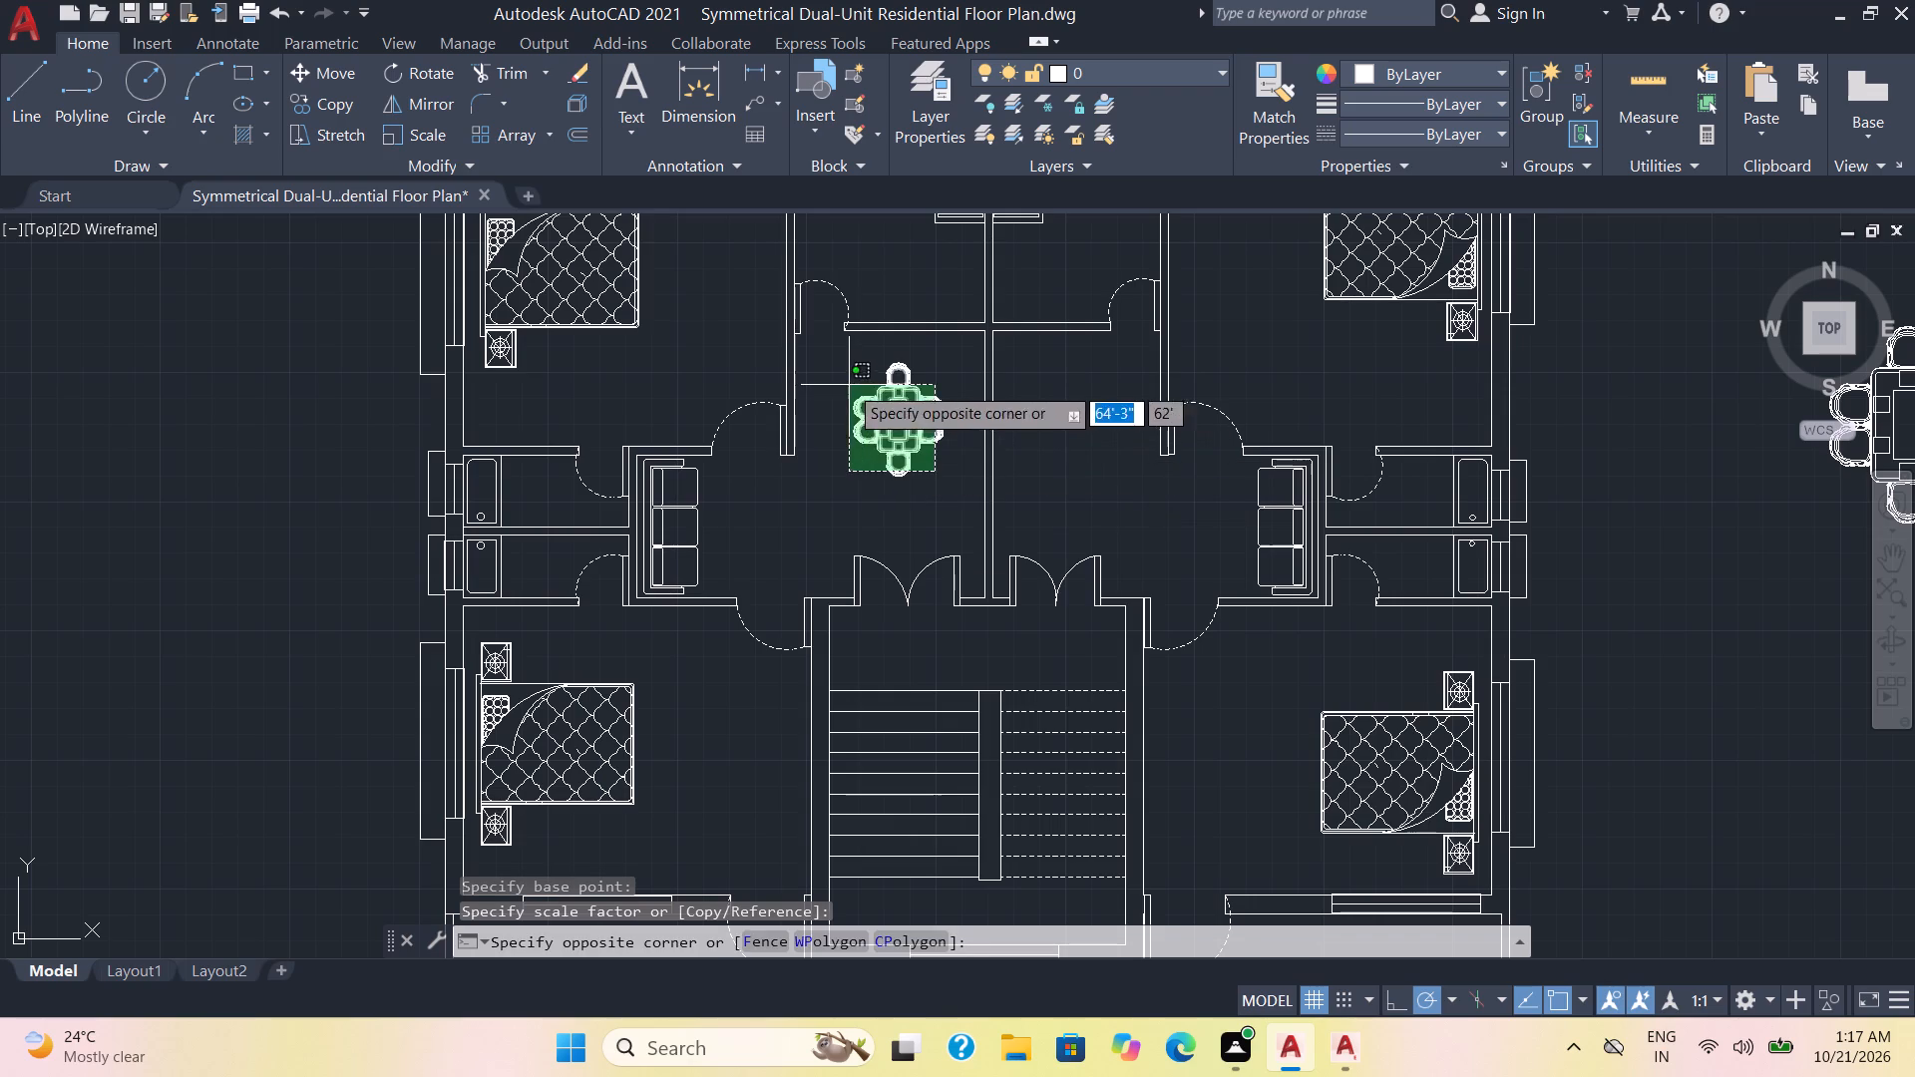
left_click(849, 385)
key("m")
key("Return")
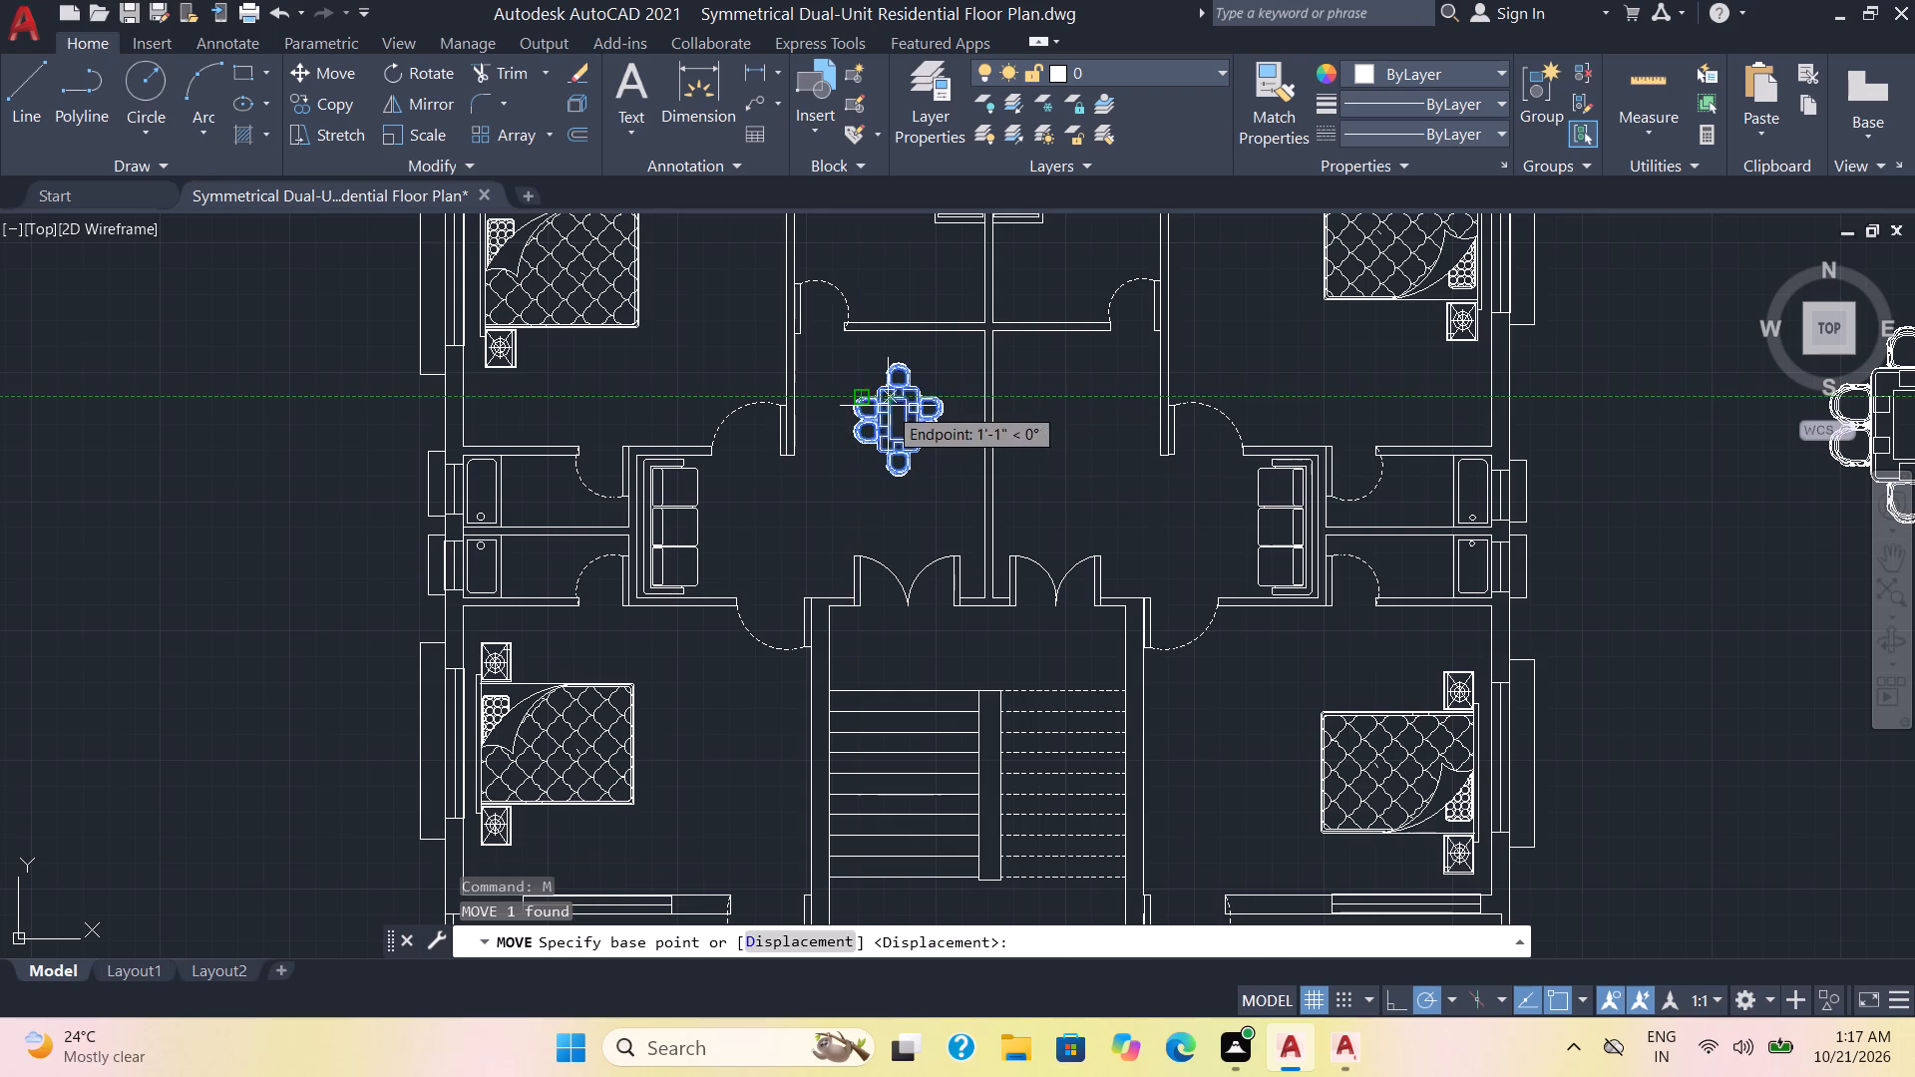
left_click(889, 406)
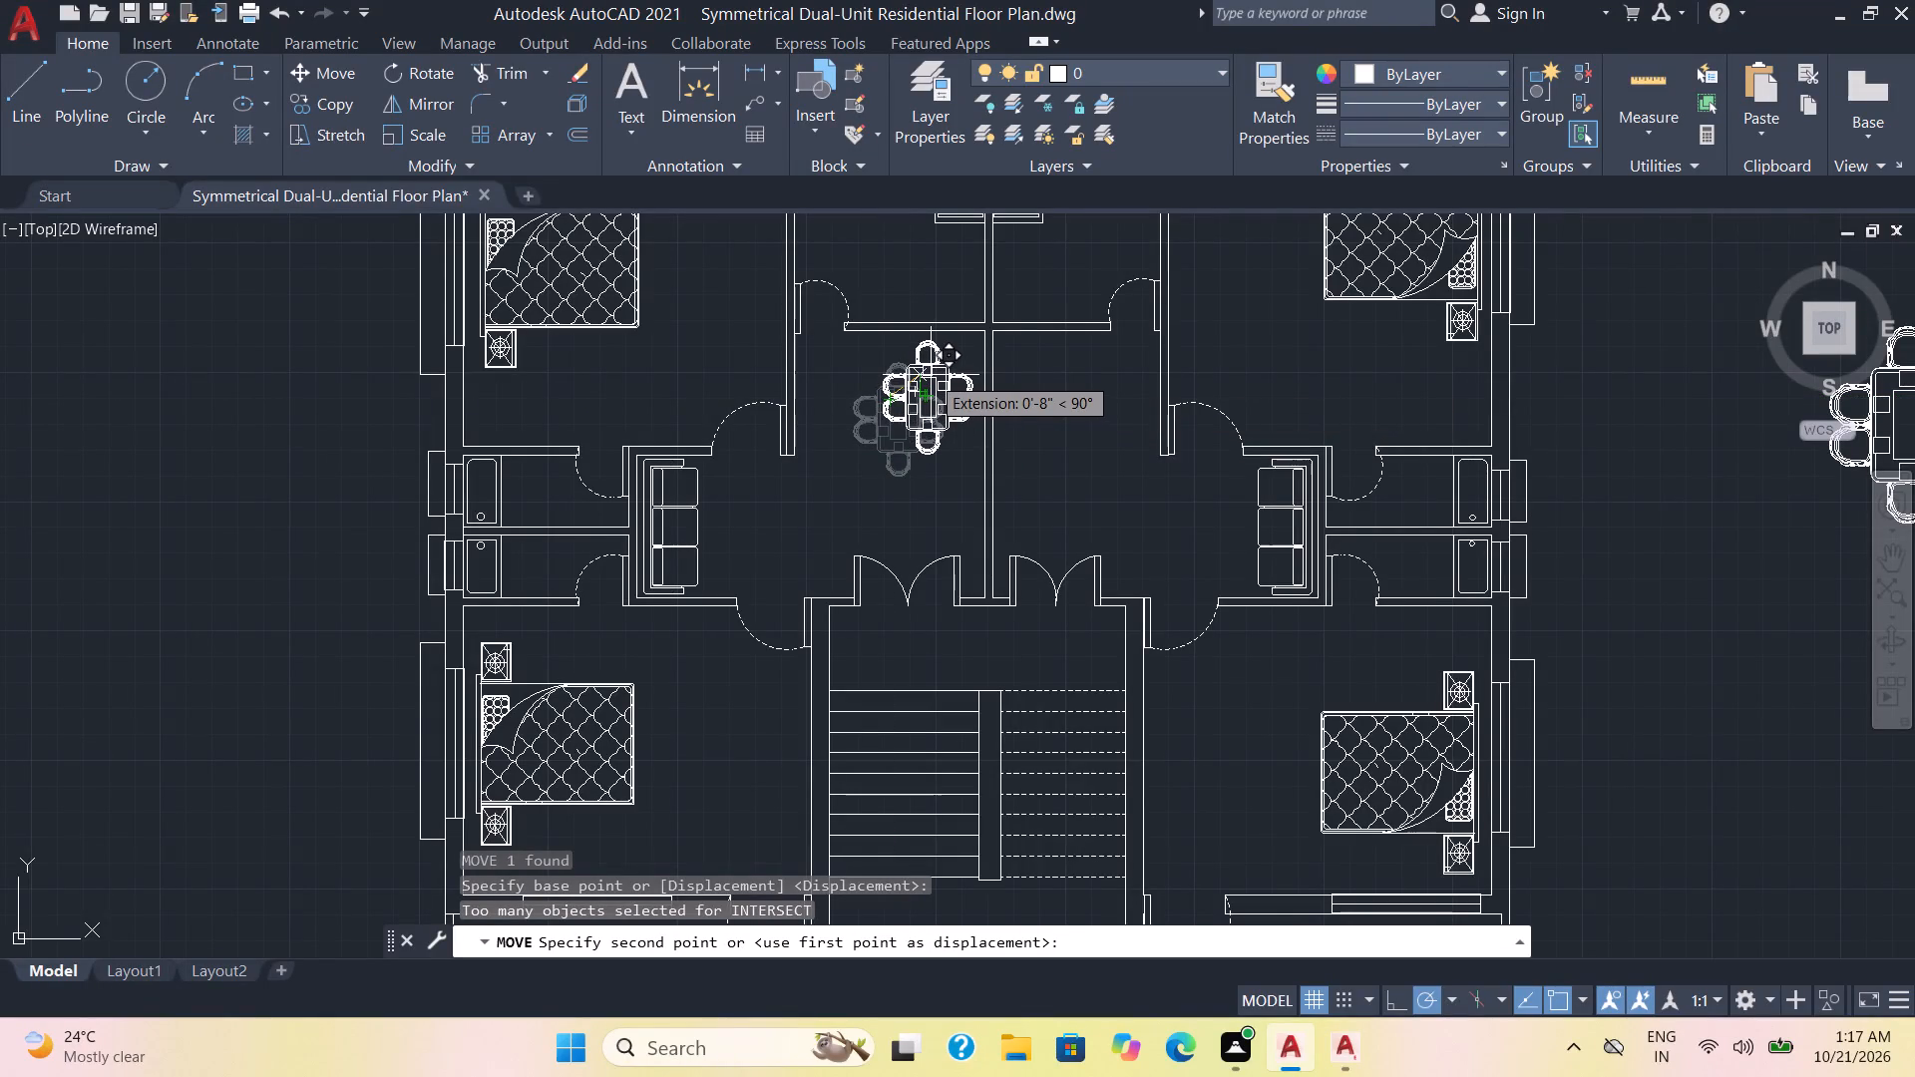
left_click(931, 375)
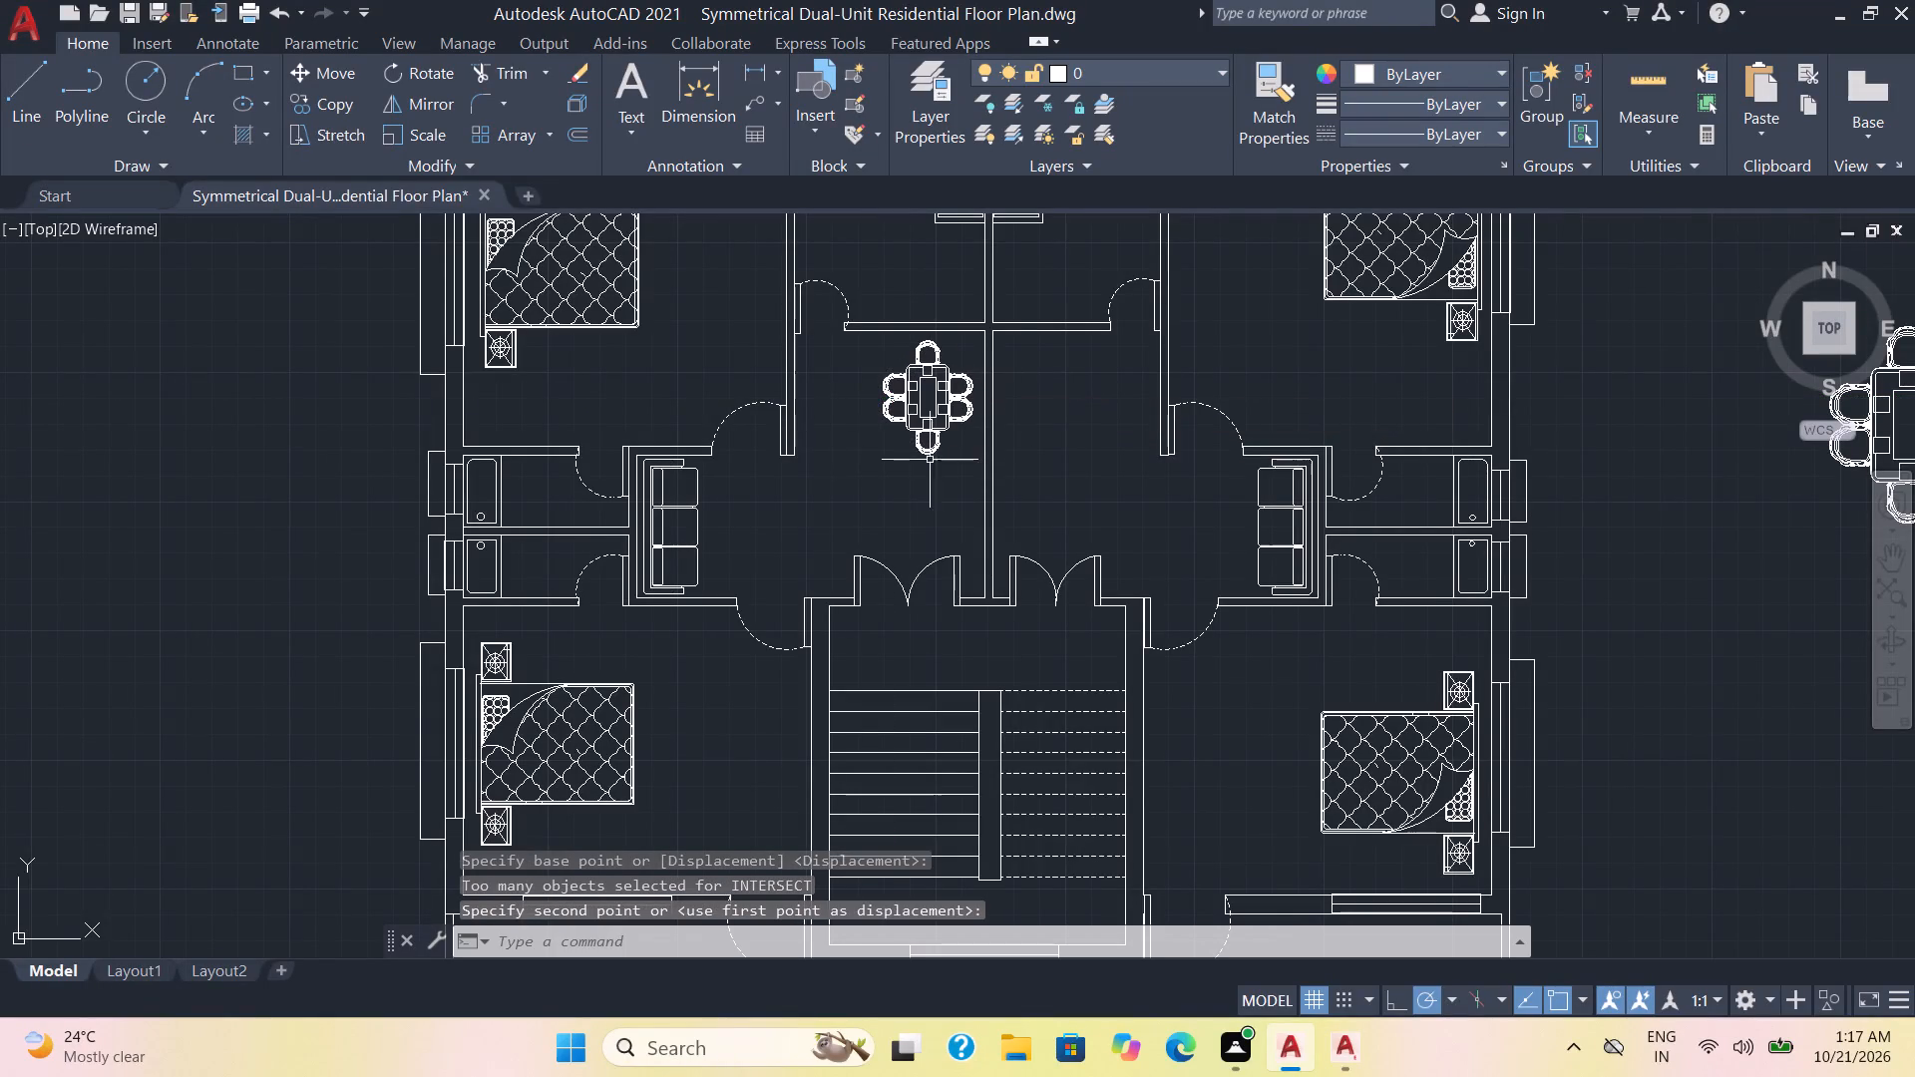
Copy the reduced dining table about 4'-7" horizontally across the dividing wall into the right unit's dining area.
left_click(944, 460)
left_click(907, 406)
key("c")
key("o")
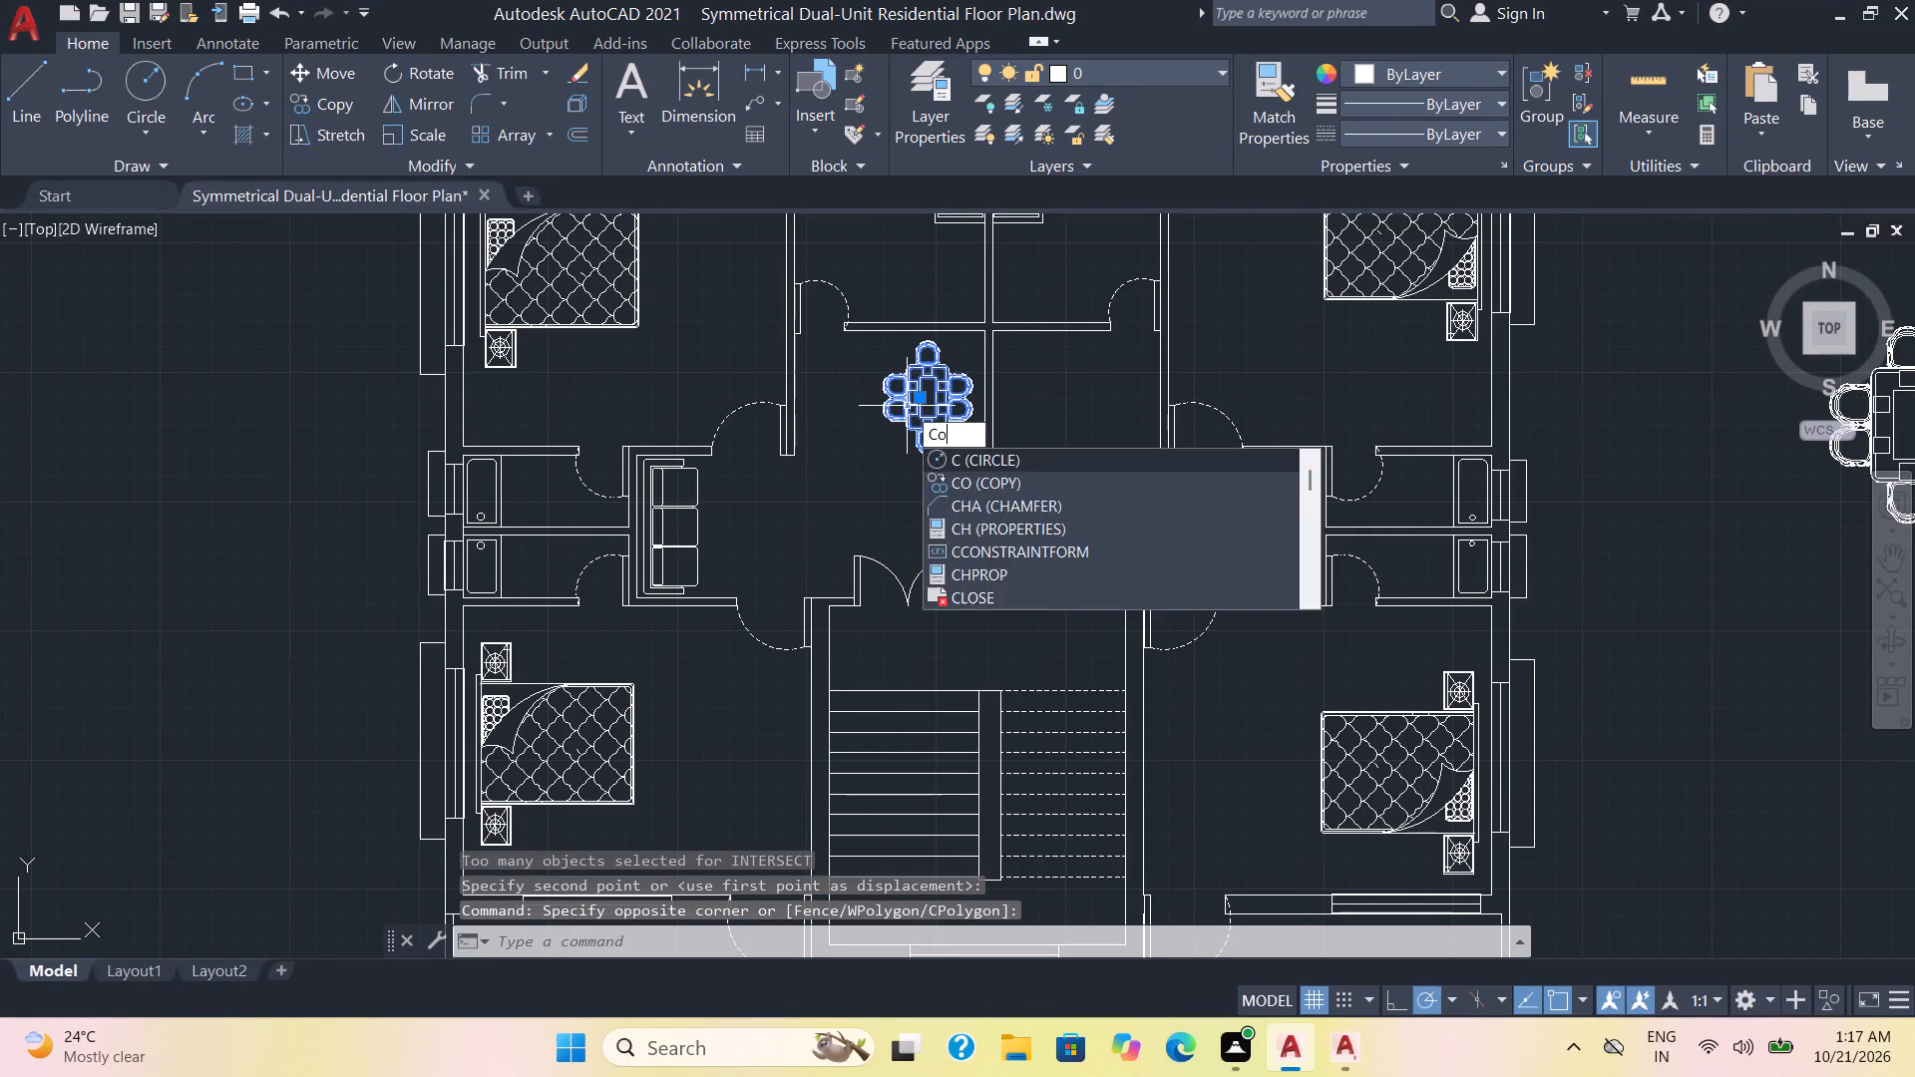
key("Return")
left_click(906, 399)
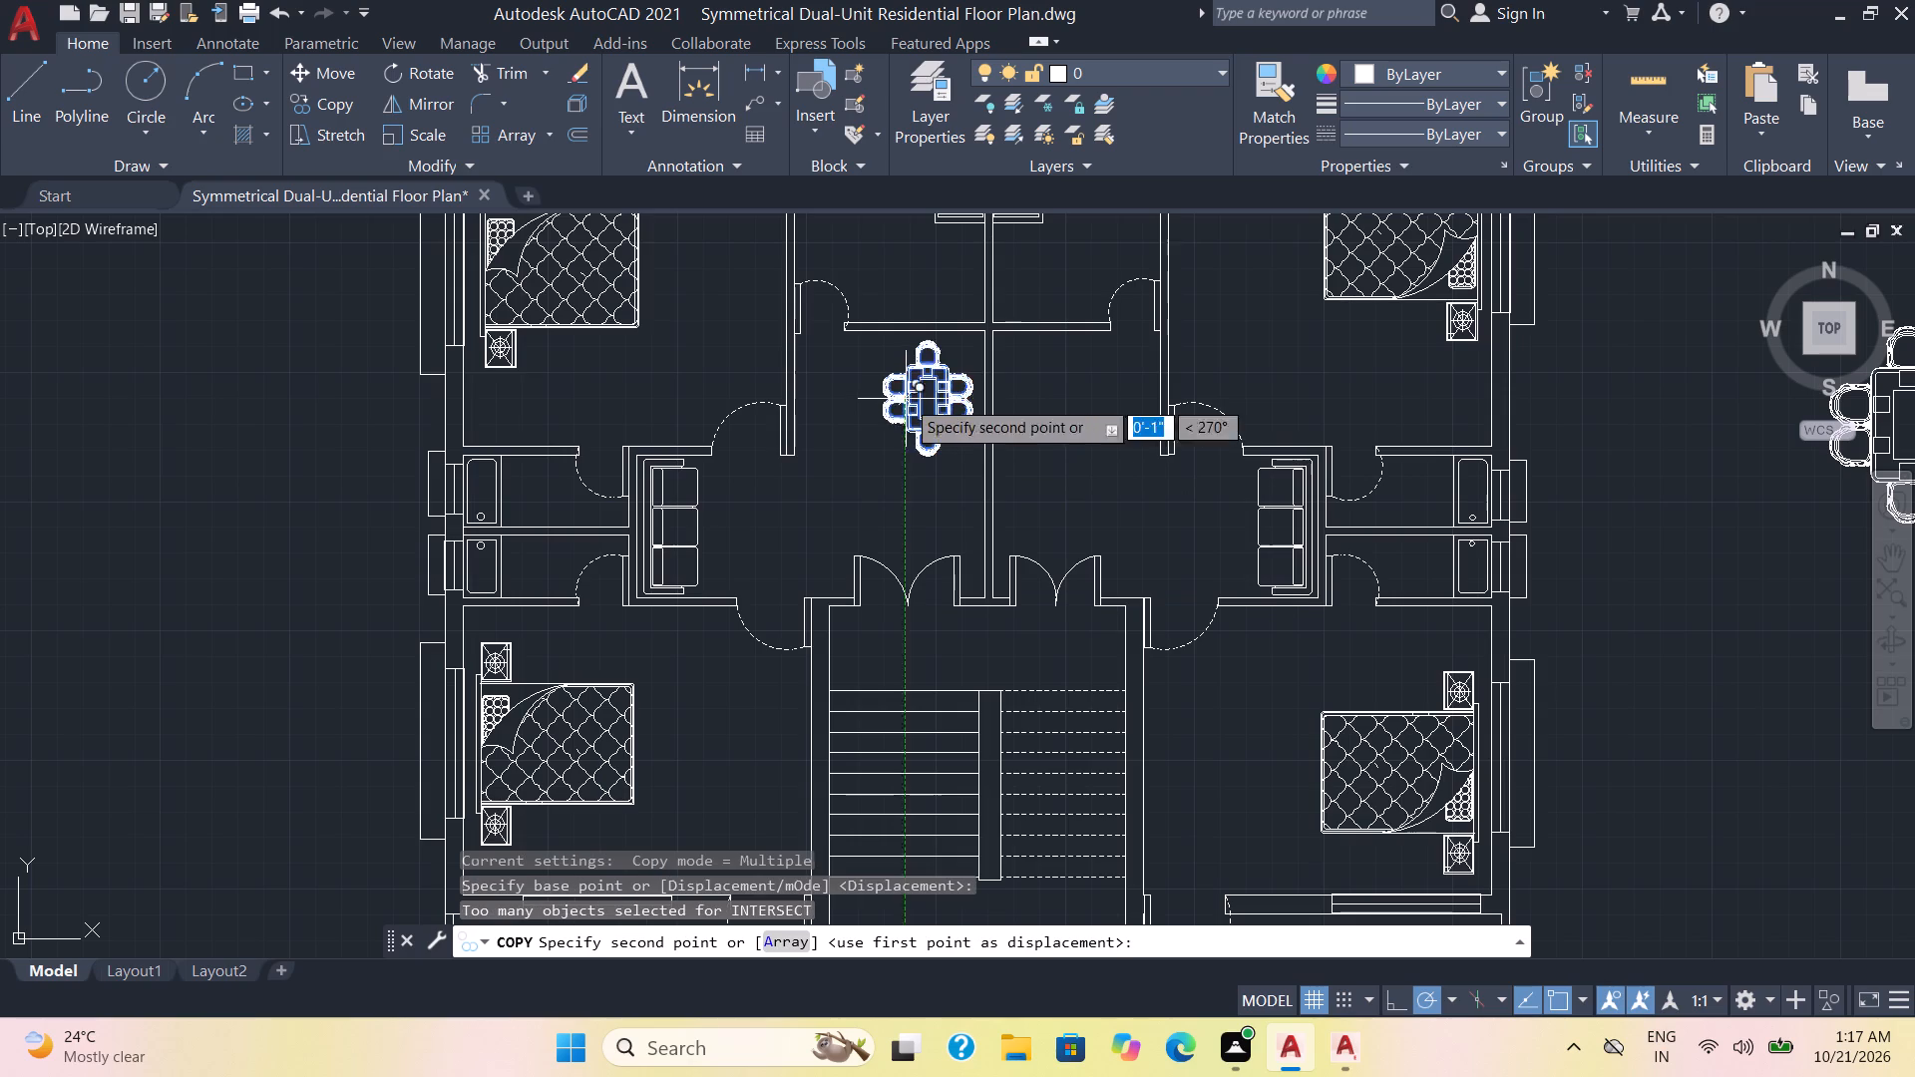
left_click(1019, 399)
key("Escape")
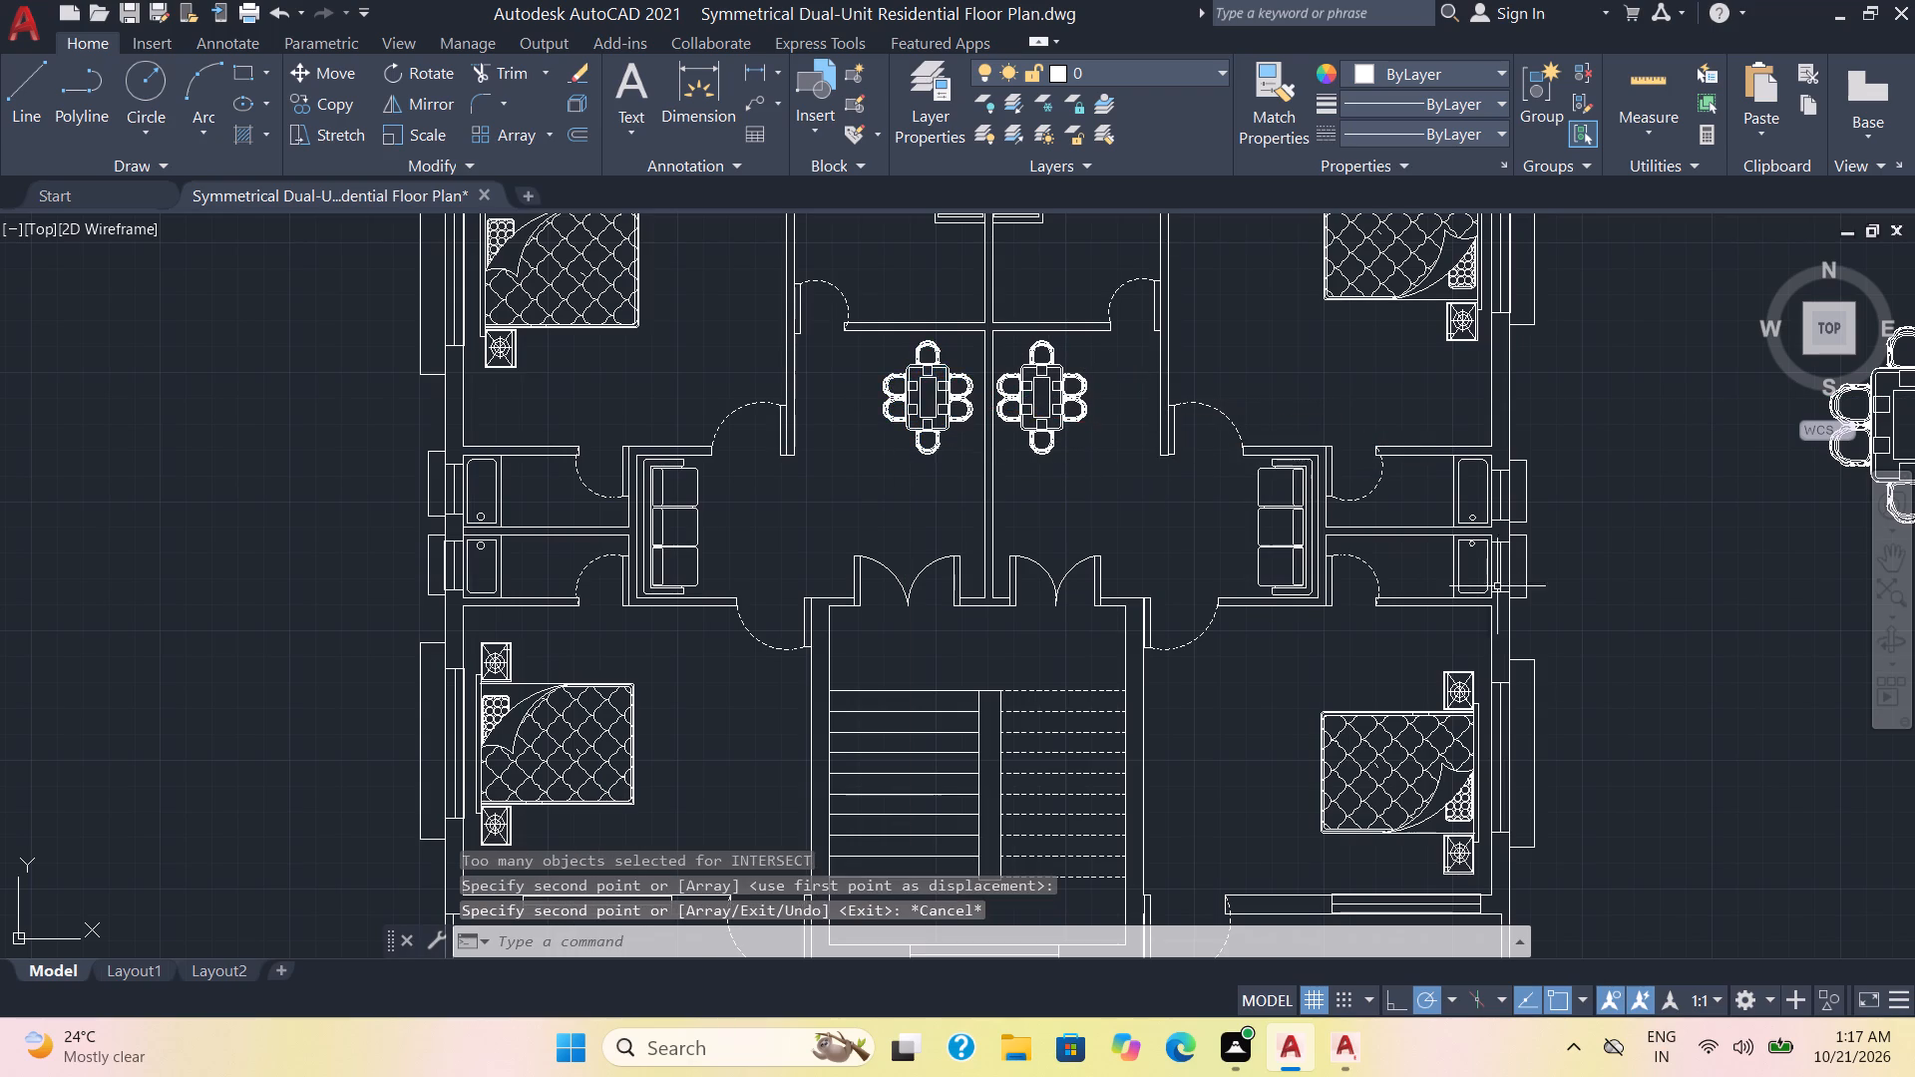
Delete the leftover dining table symbol outside the floor plan and save the drawing.
scroll(1504, 588, "down", 3)
left_click(1710, 670)
left_click(1556, 492)
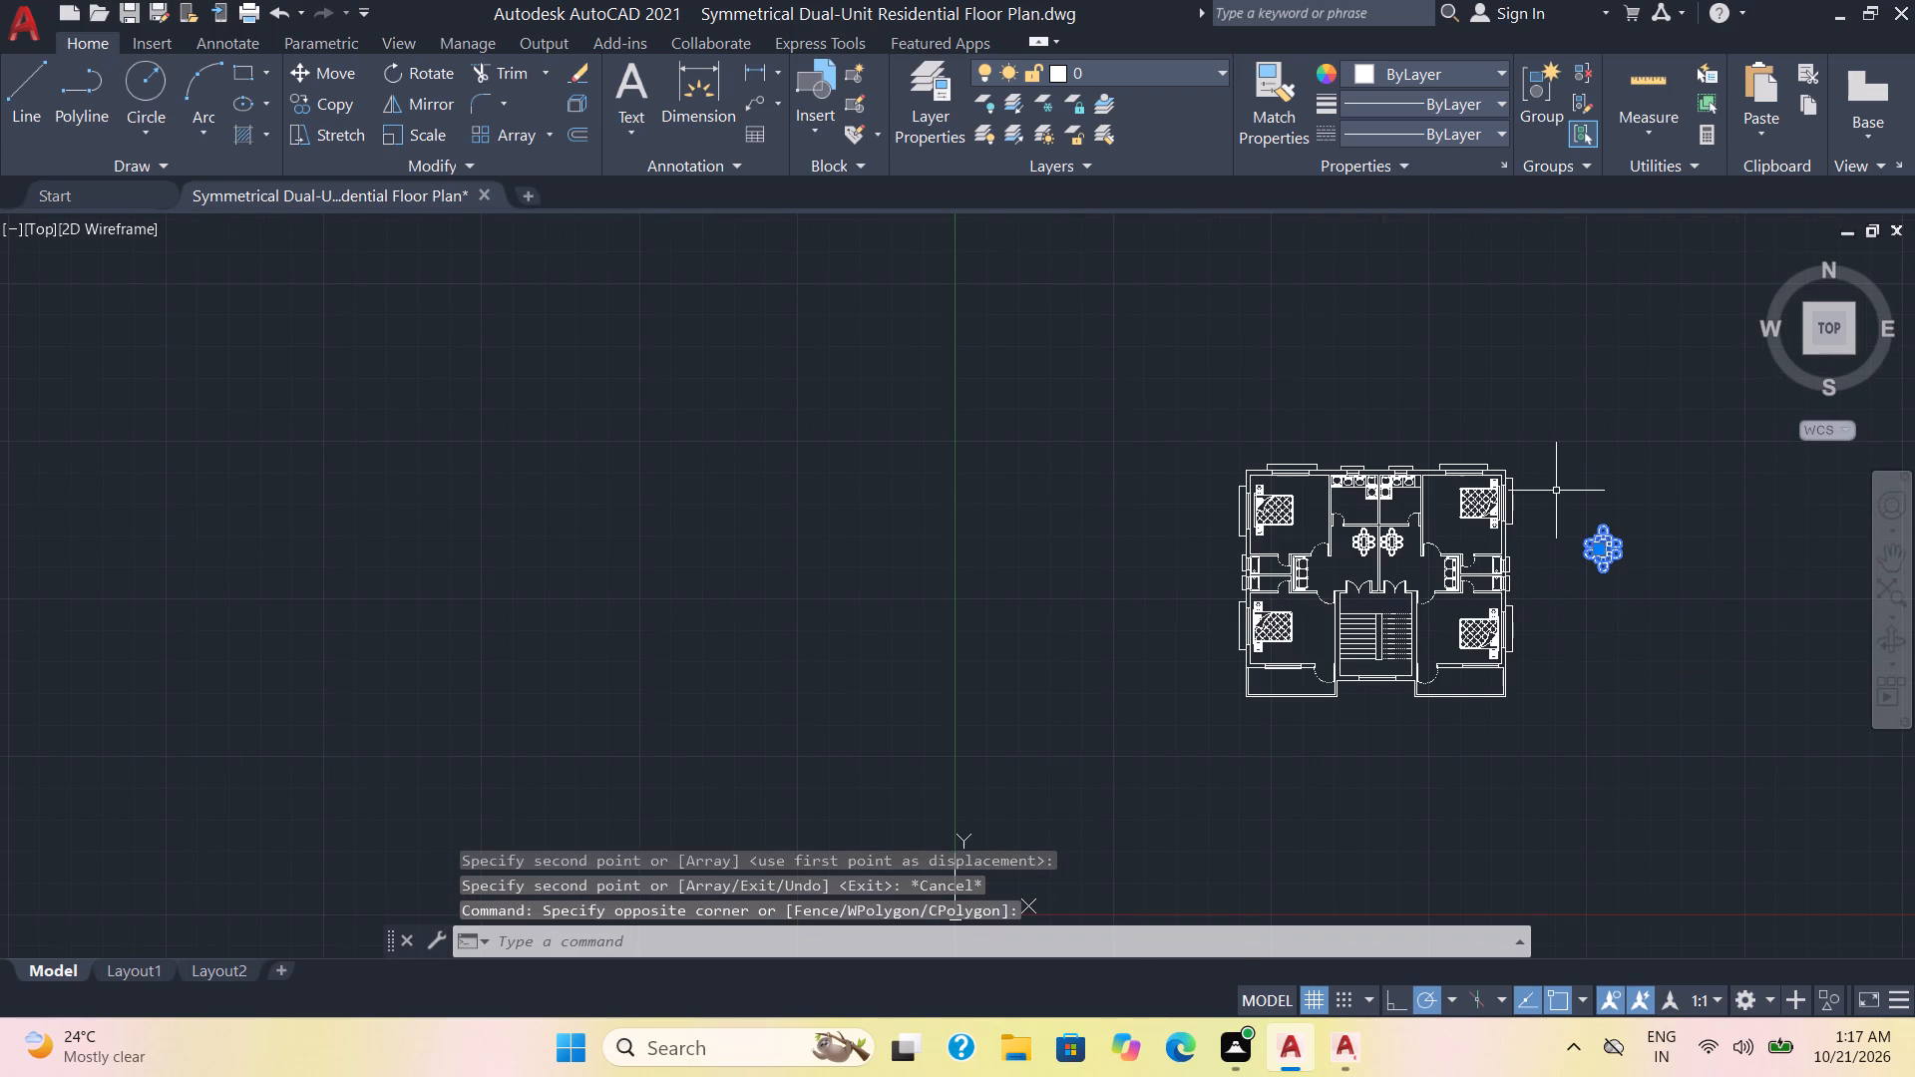
key("Delete")
key("ctrl+s")
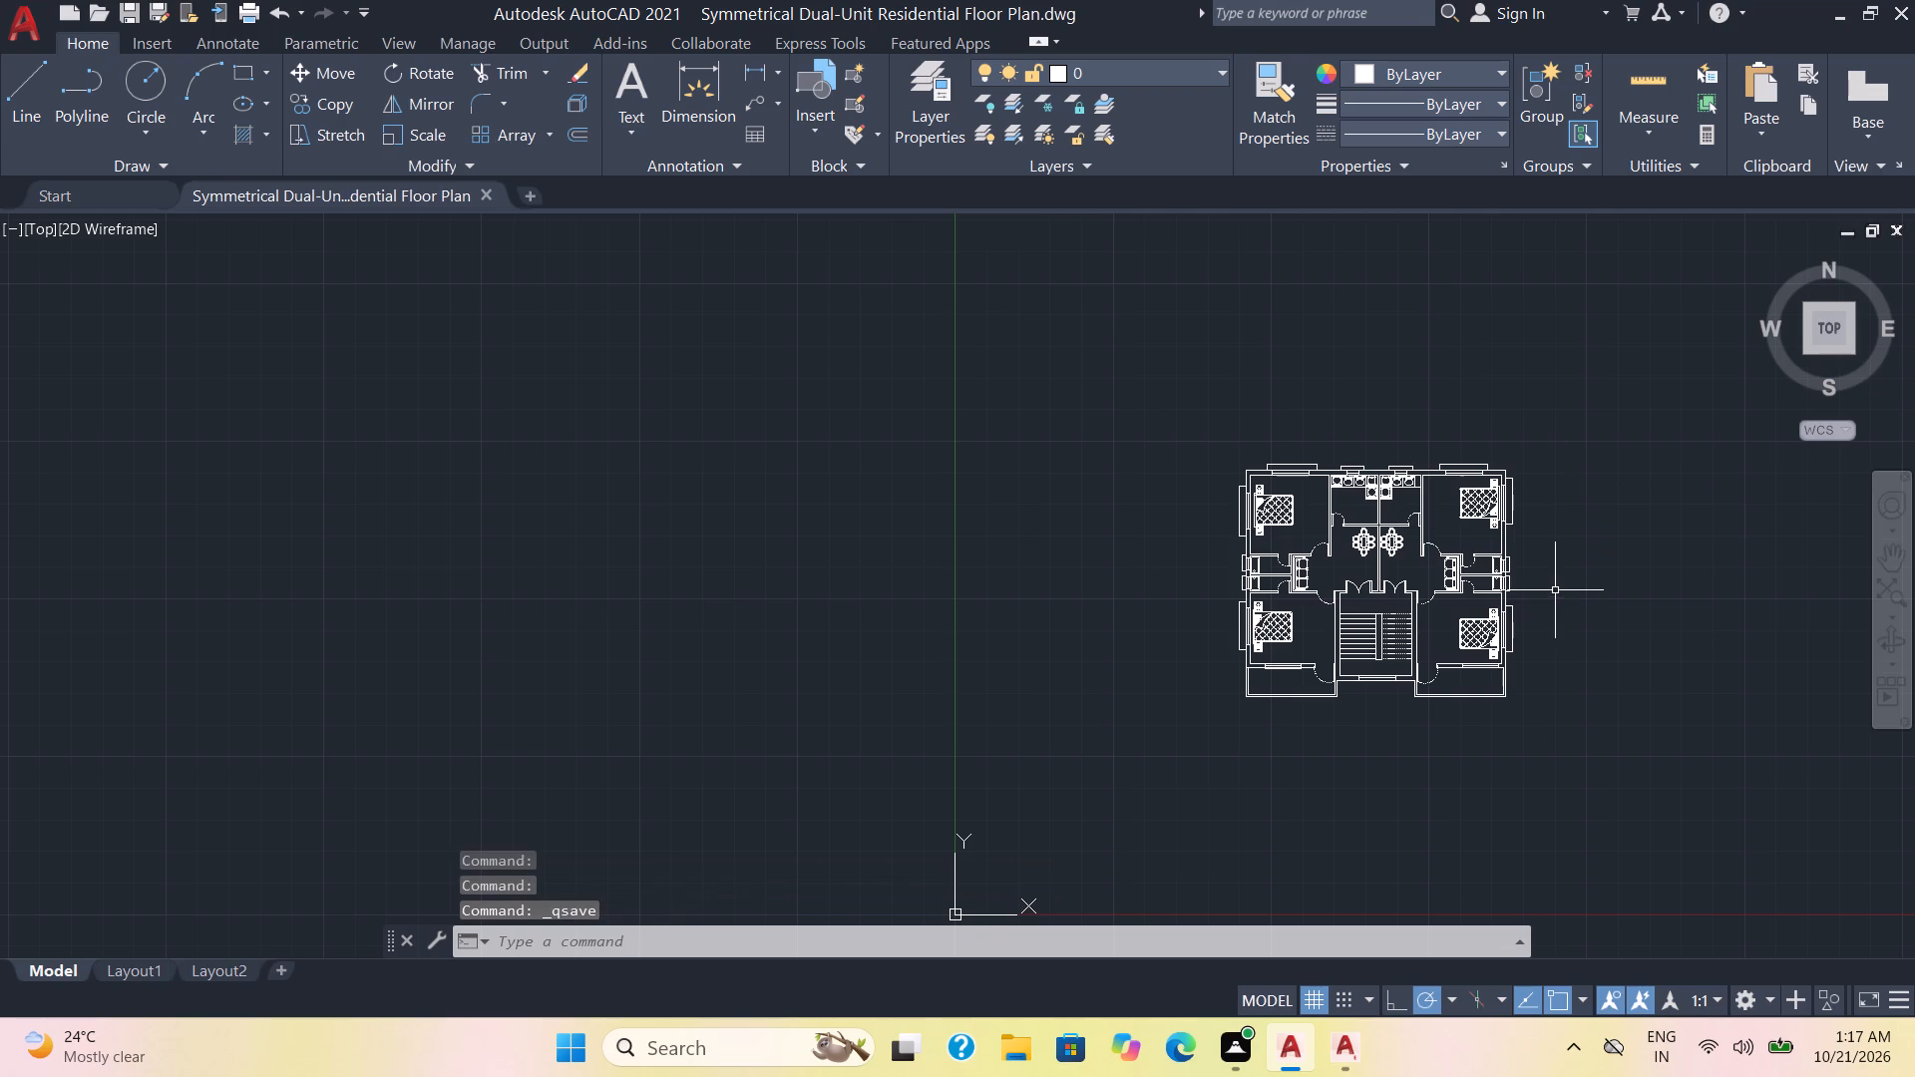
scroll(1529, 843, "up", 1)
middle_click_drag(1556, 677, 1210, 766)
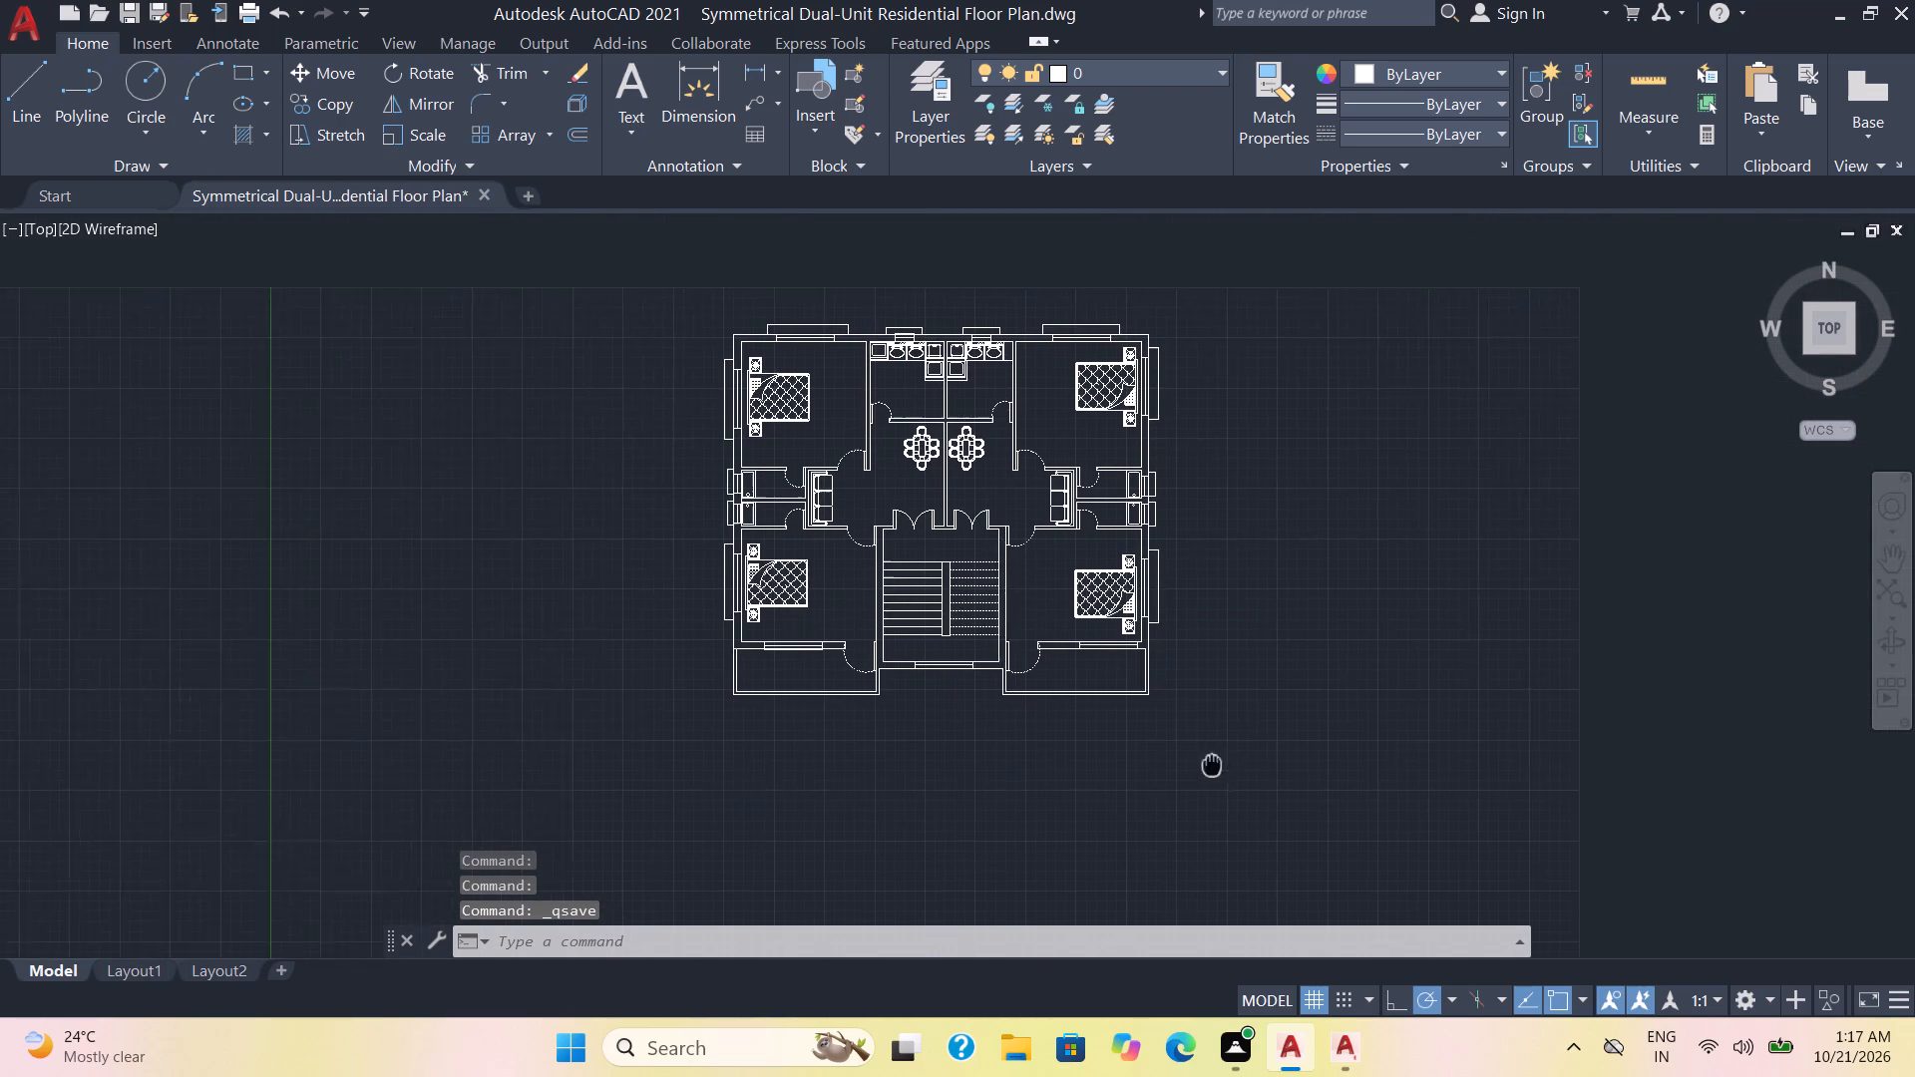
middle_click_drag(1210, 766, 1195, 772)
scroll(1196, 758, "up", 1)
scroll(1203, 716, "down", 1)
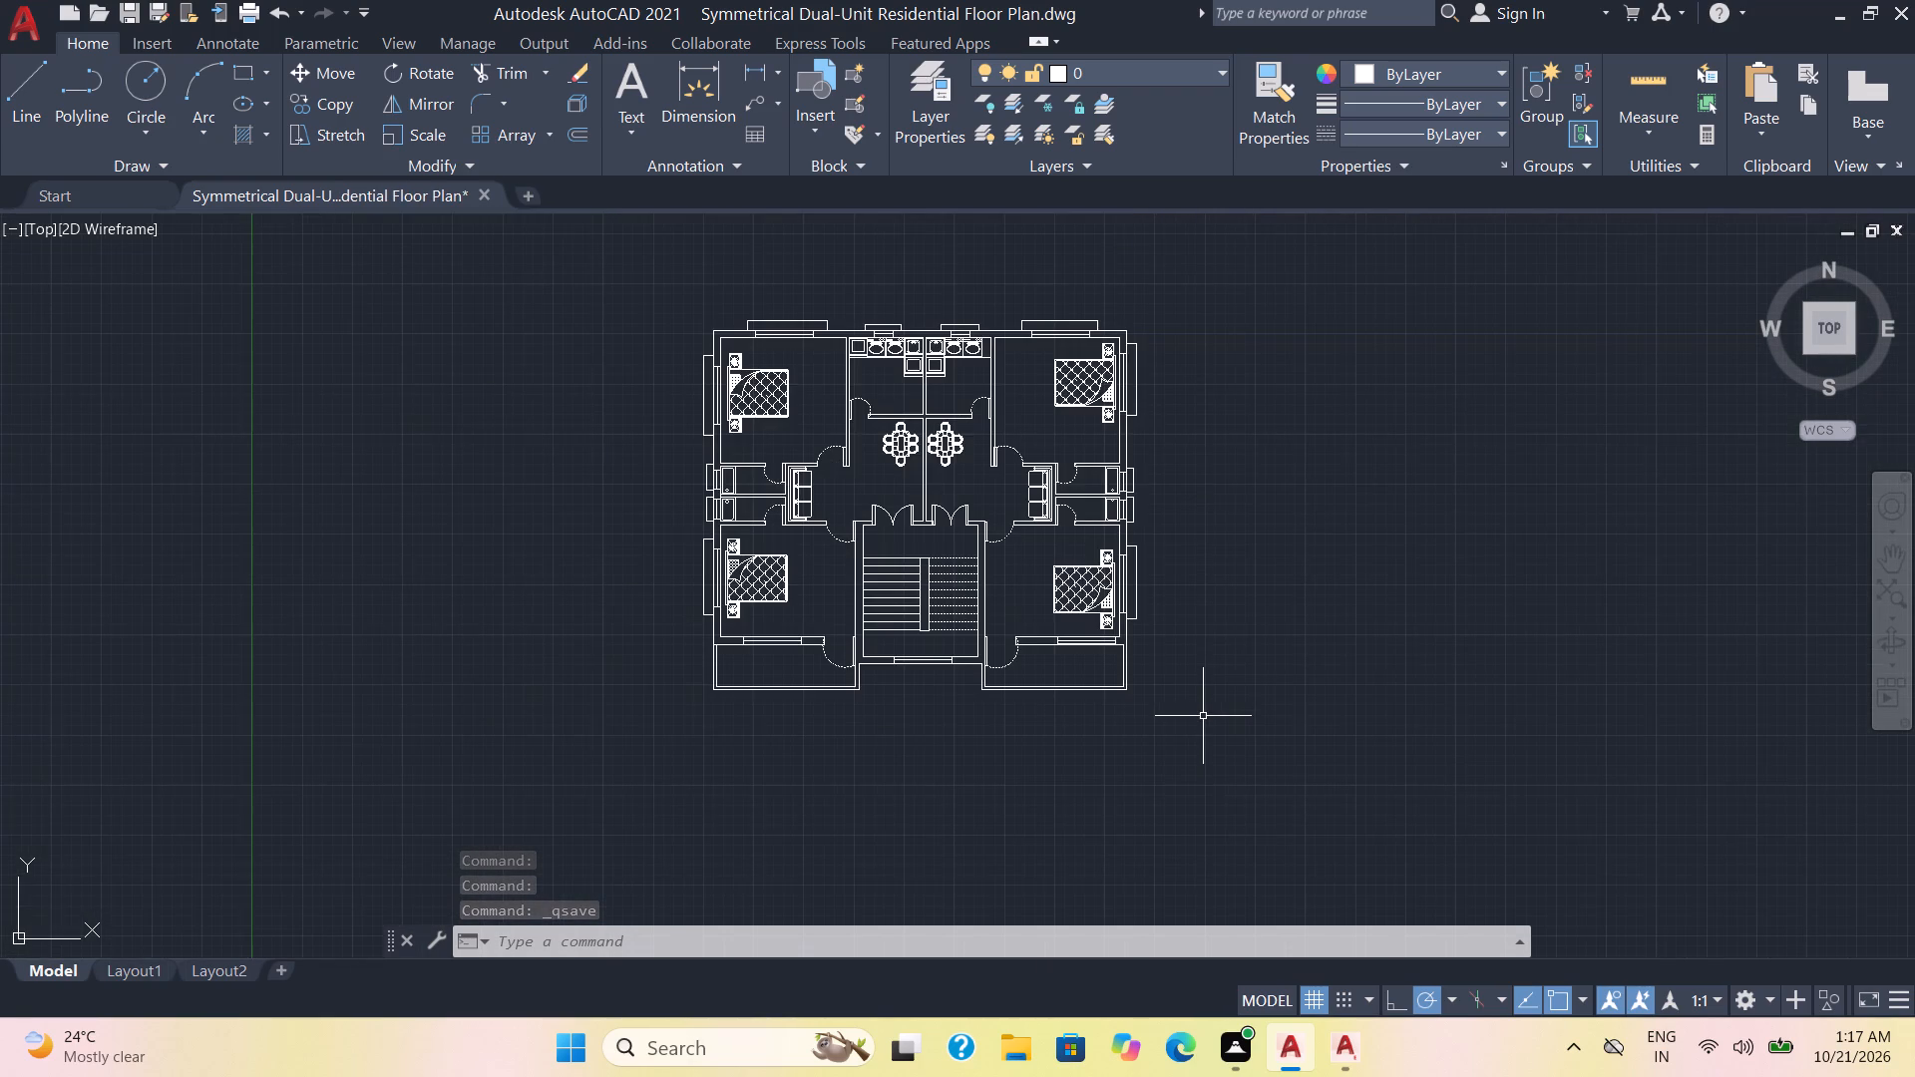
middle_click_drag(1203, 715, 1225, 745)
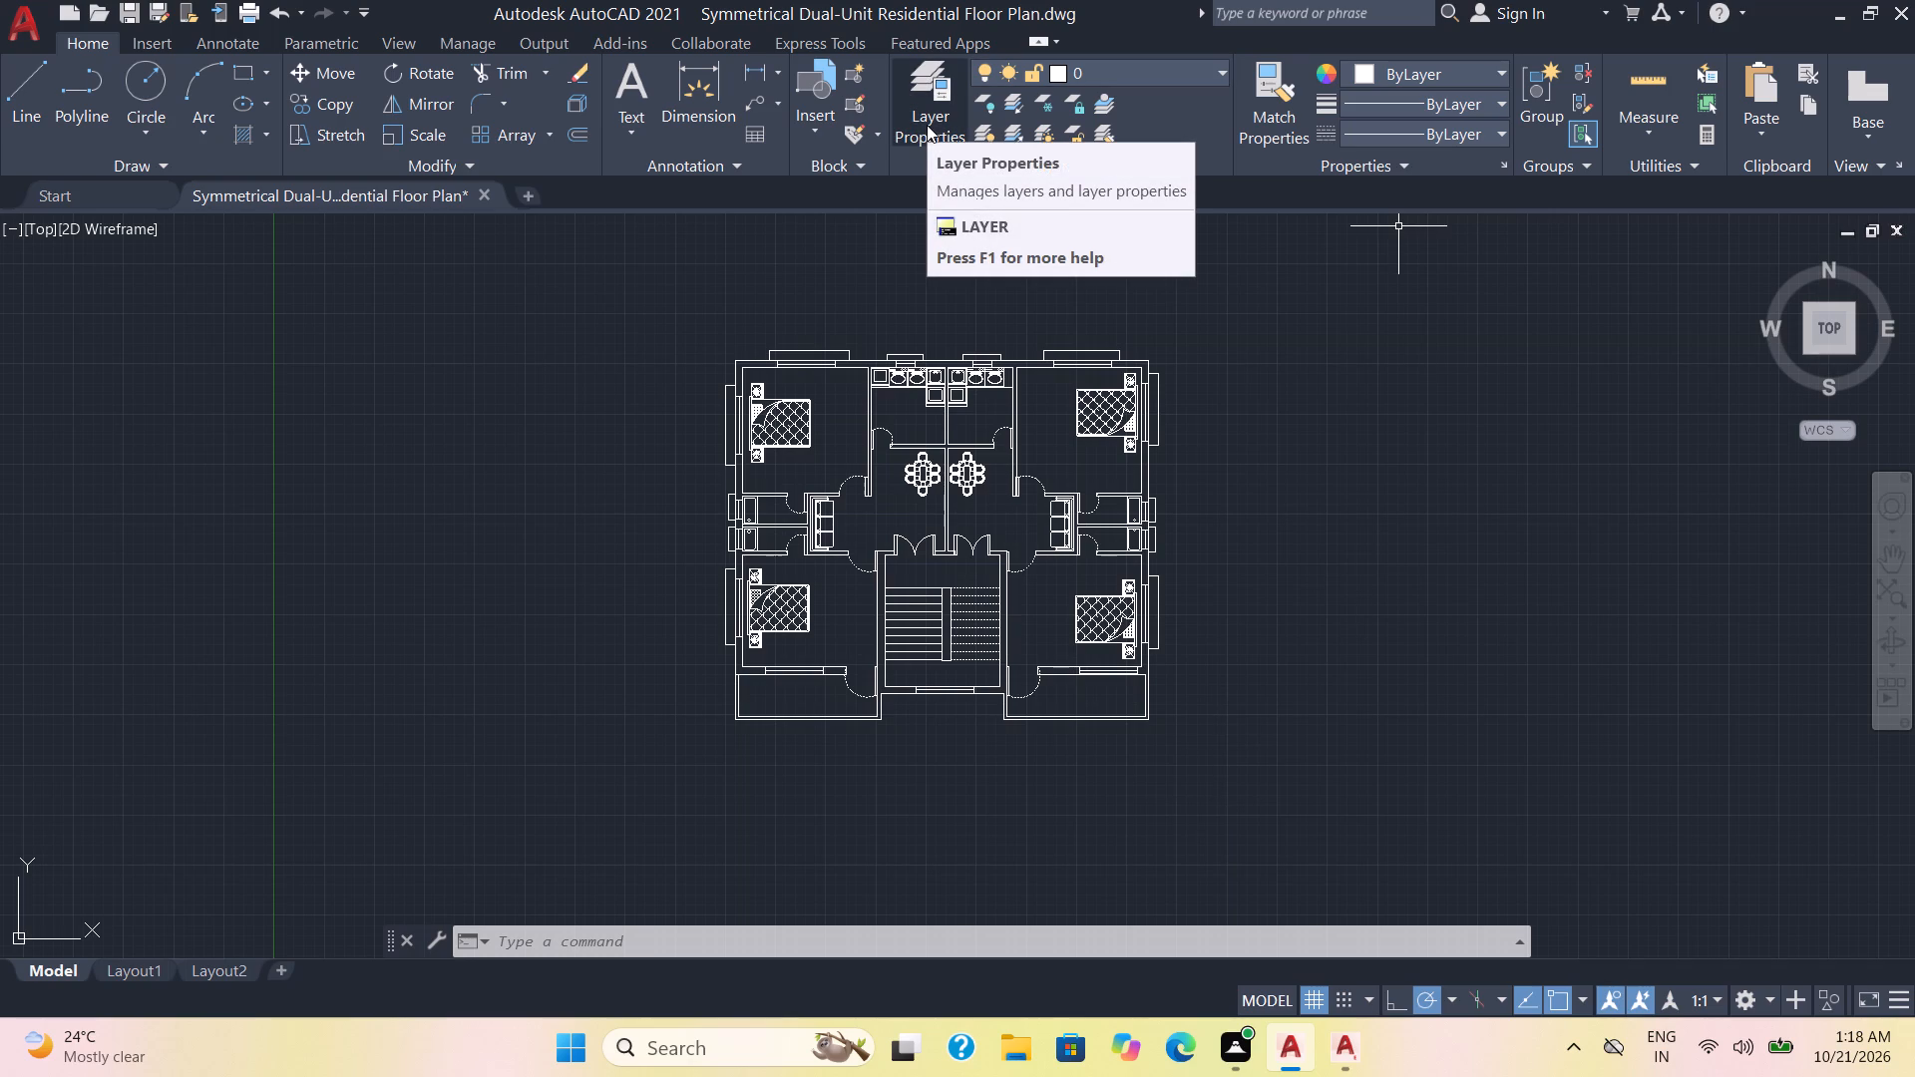
Create a new layer named furniture and set its colour to index 92.
type("la")
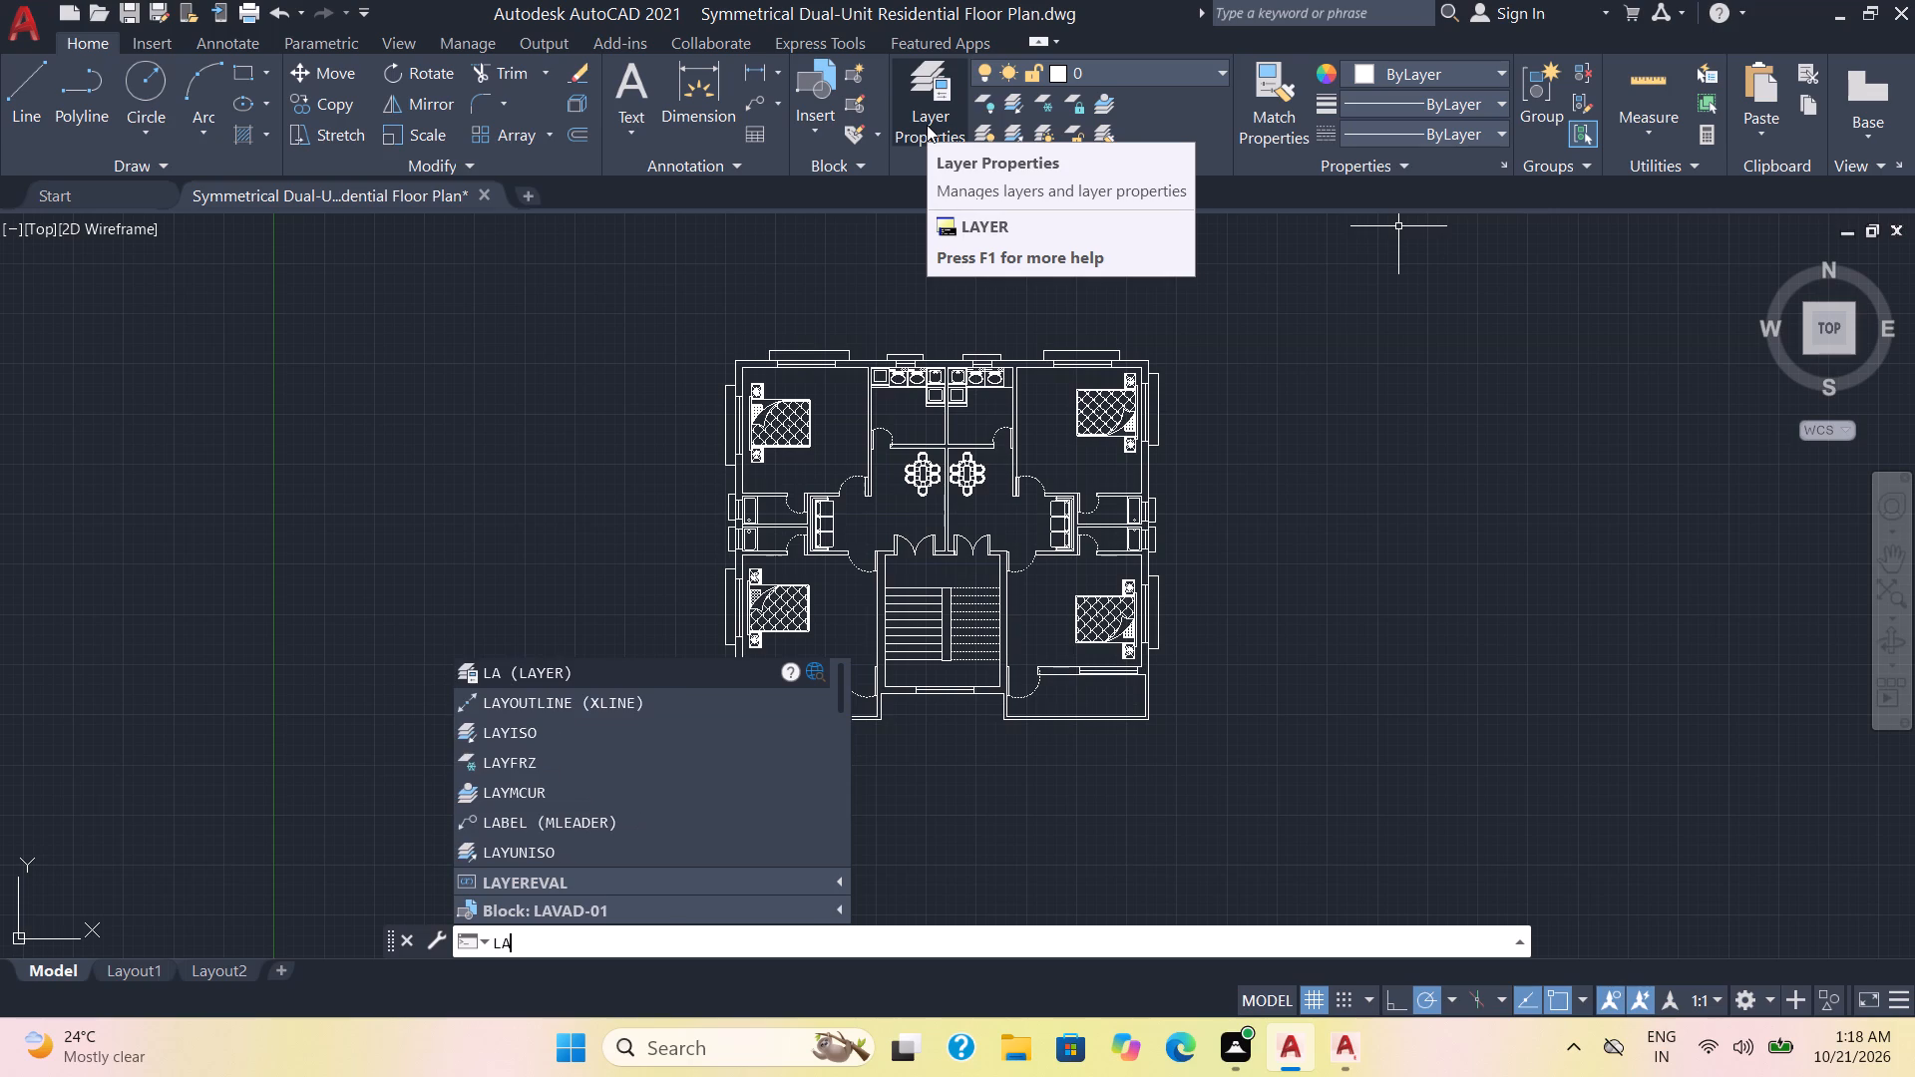
key("Return")
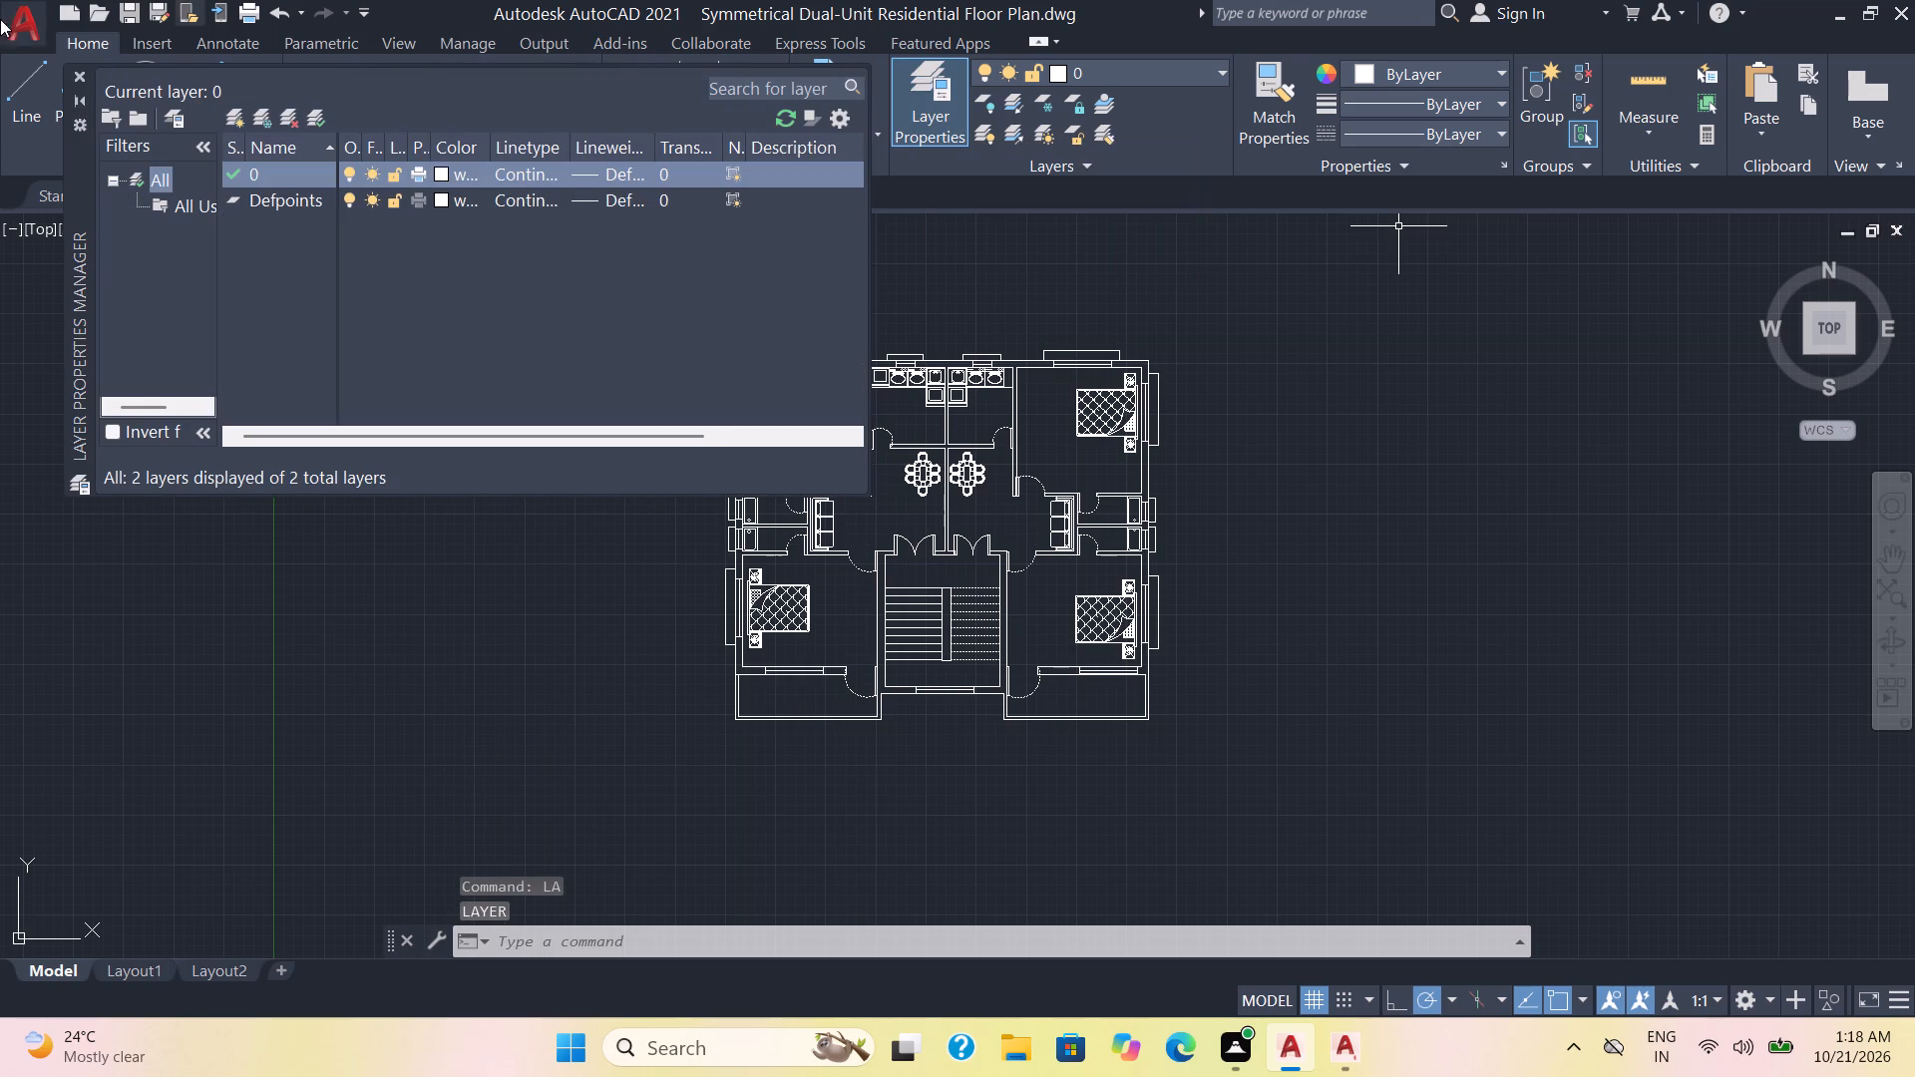
left_click(229, 112)
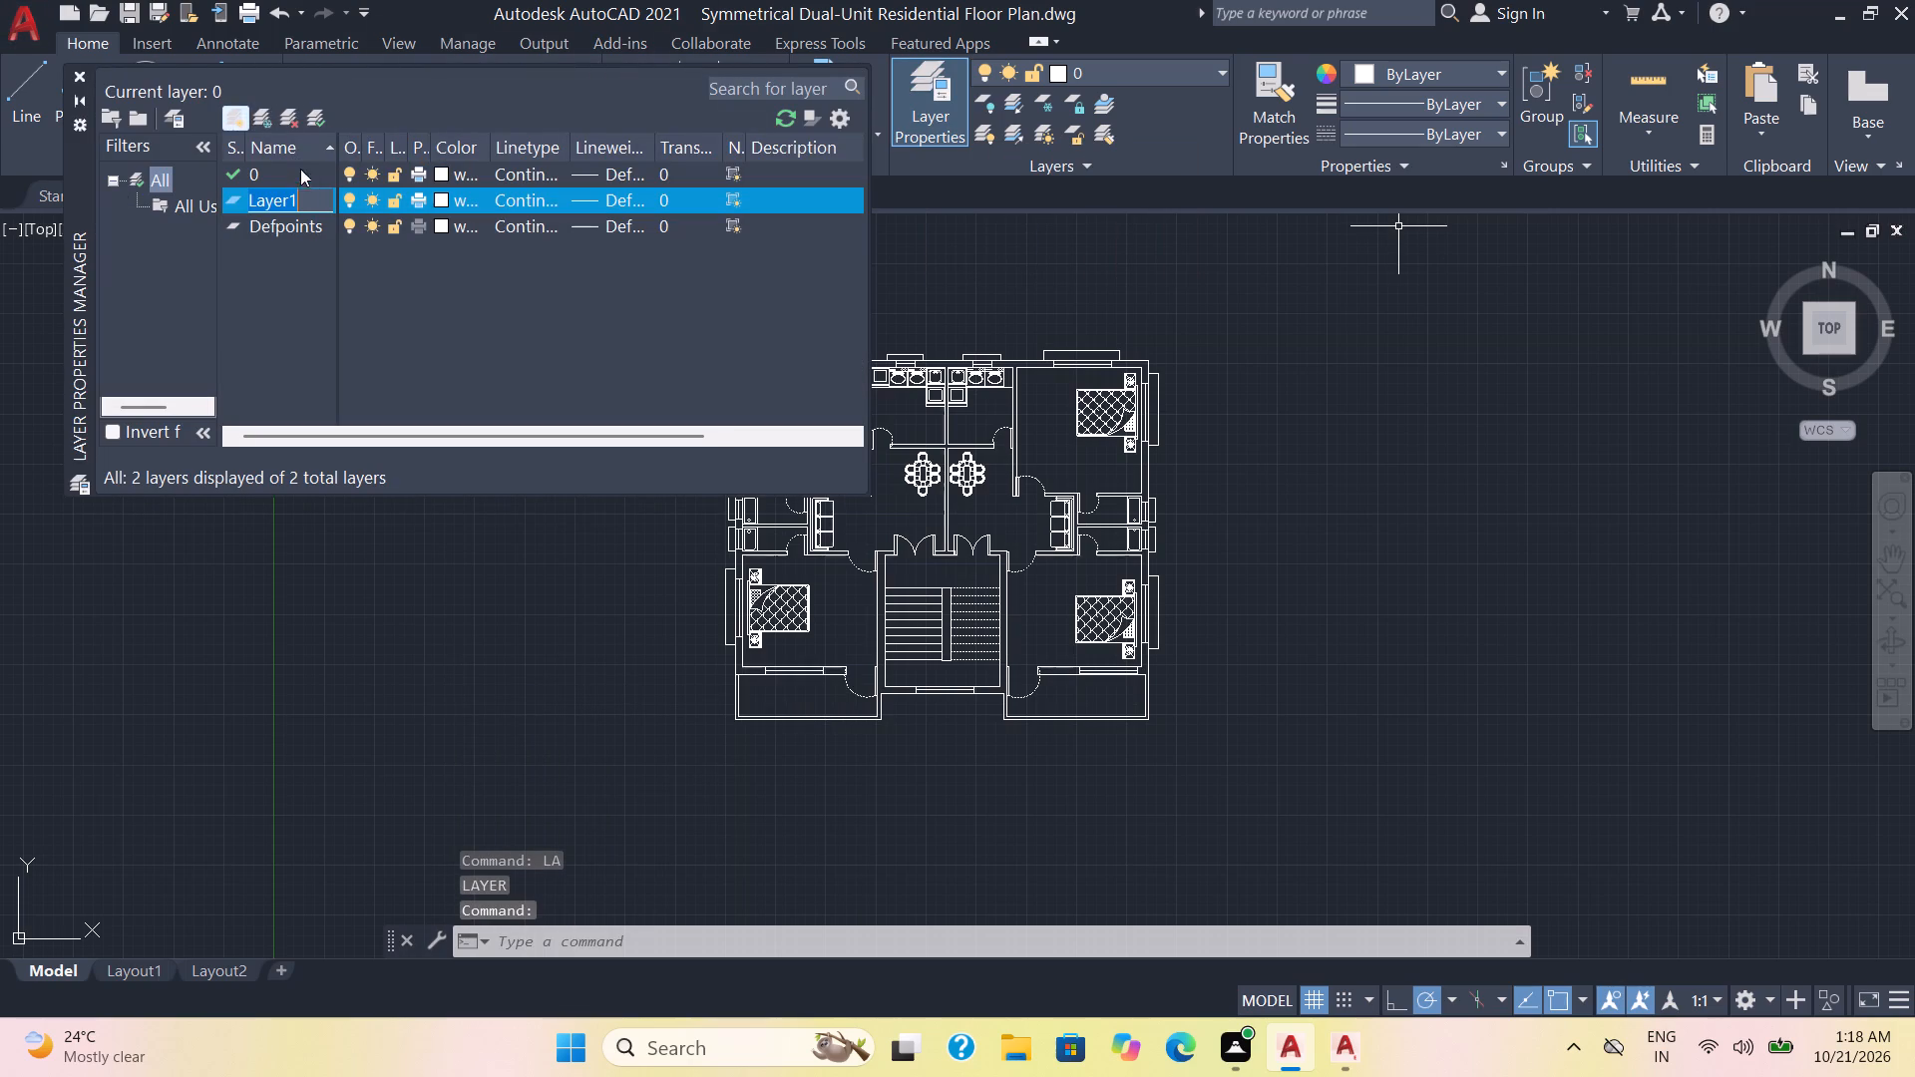
type("fur")
type("niture")
key("Return")
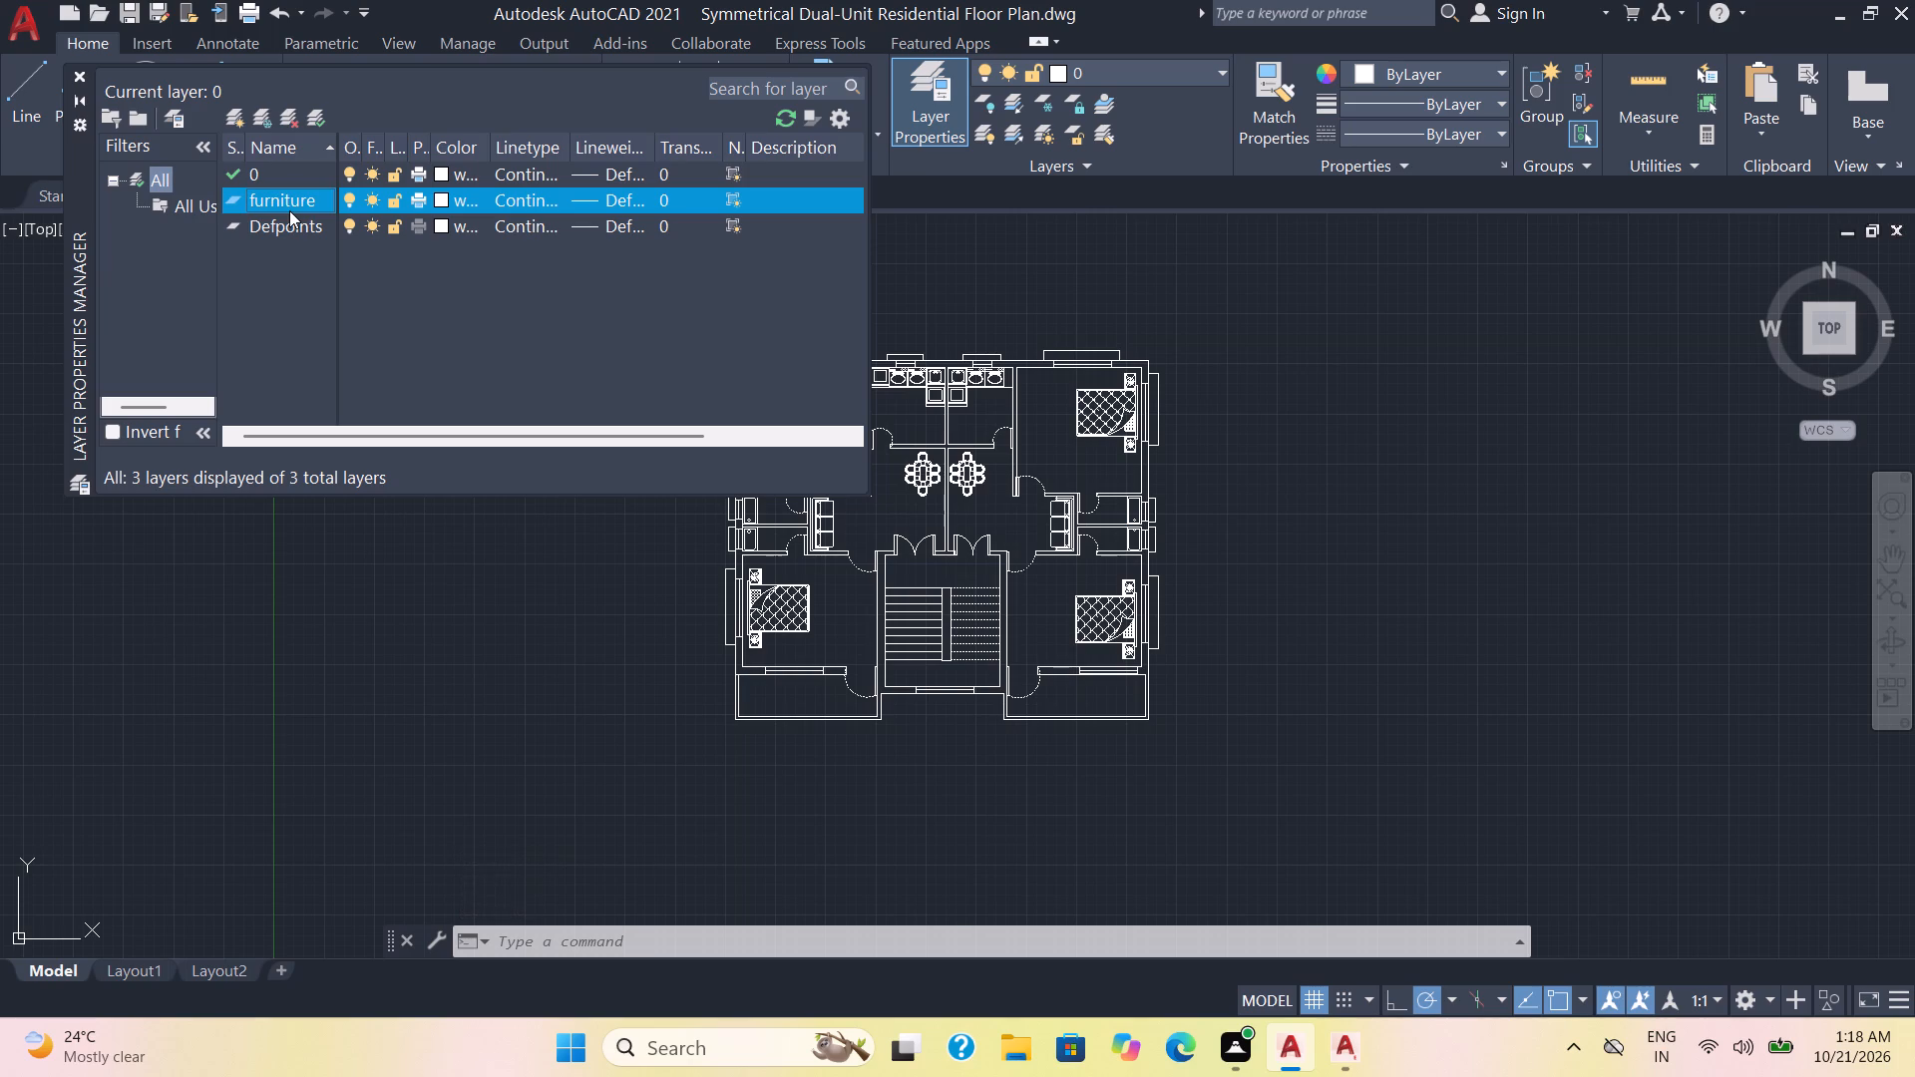
left_click(445, 200)
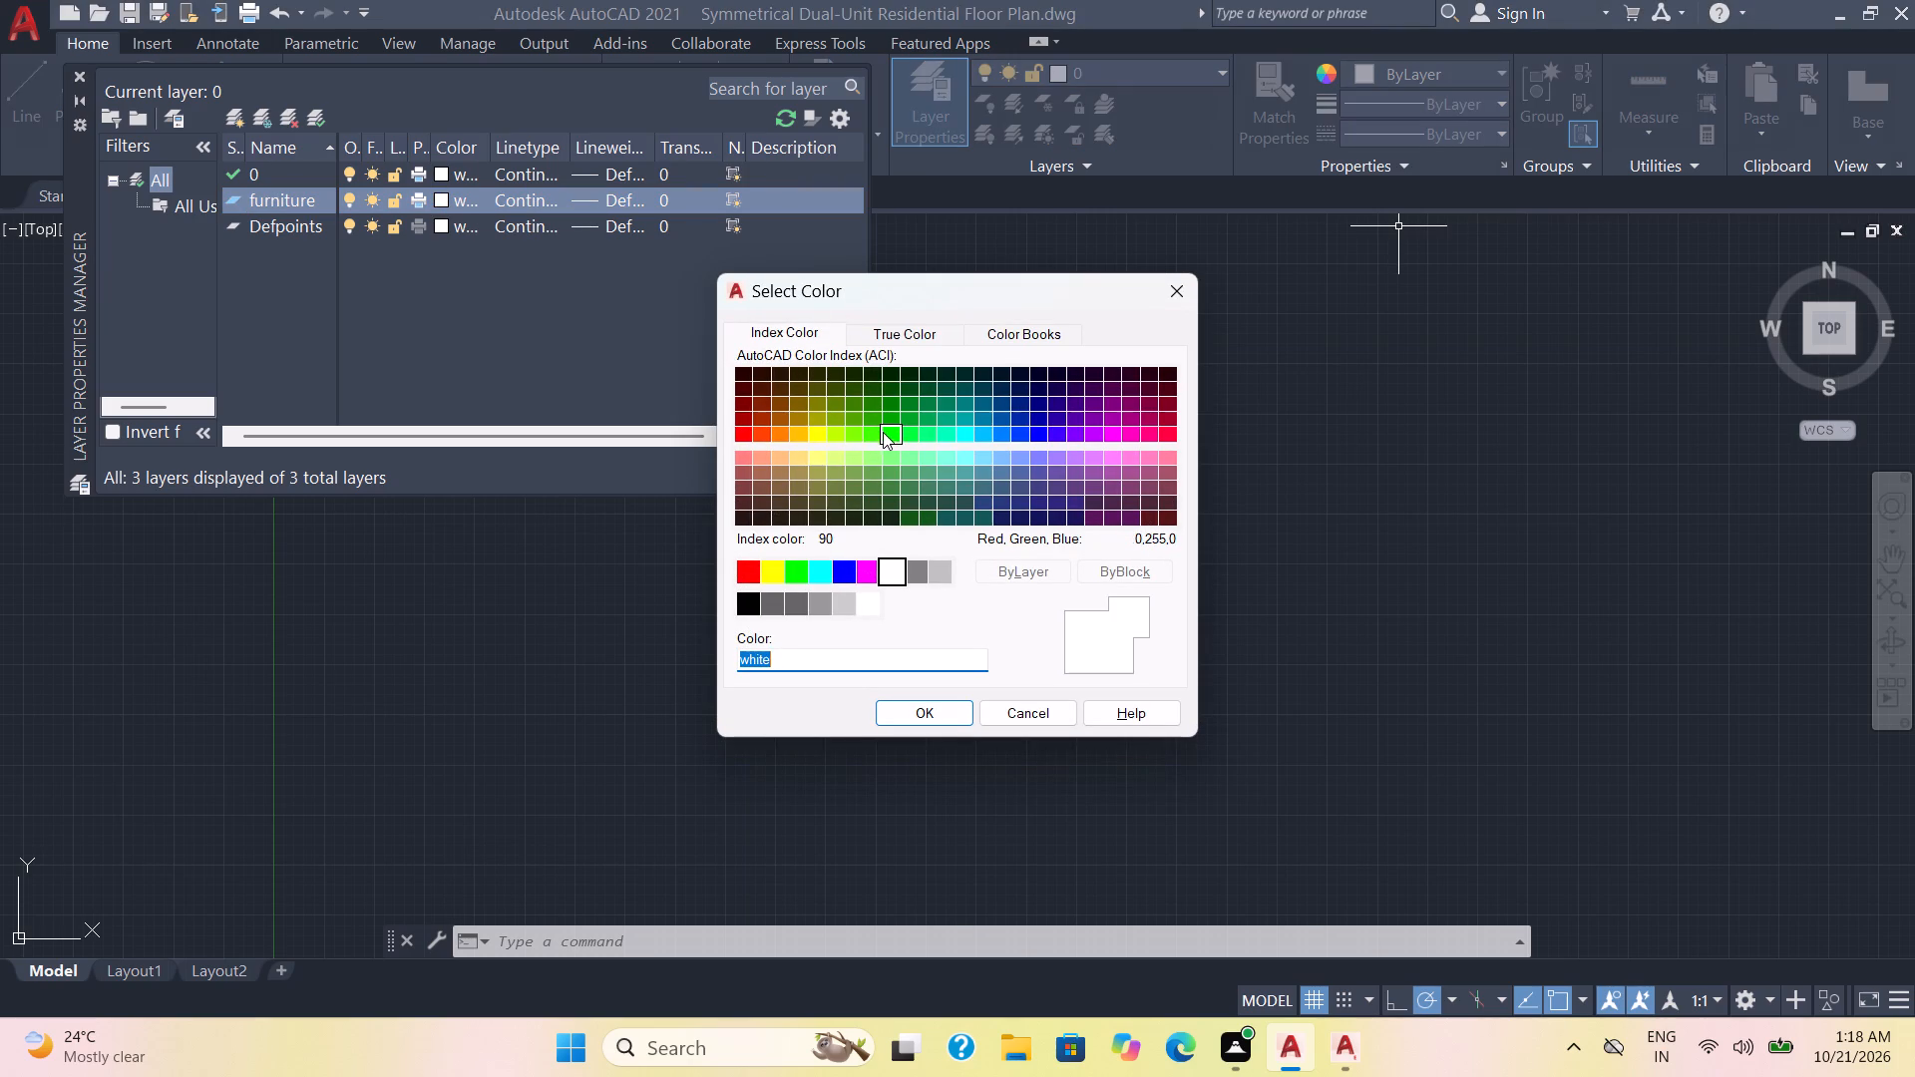
left_click(871, 435)
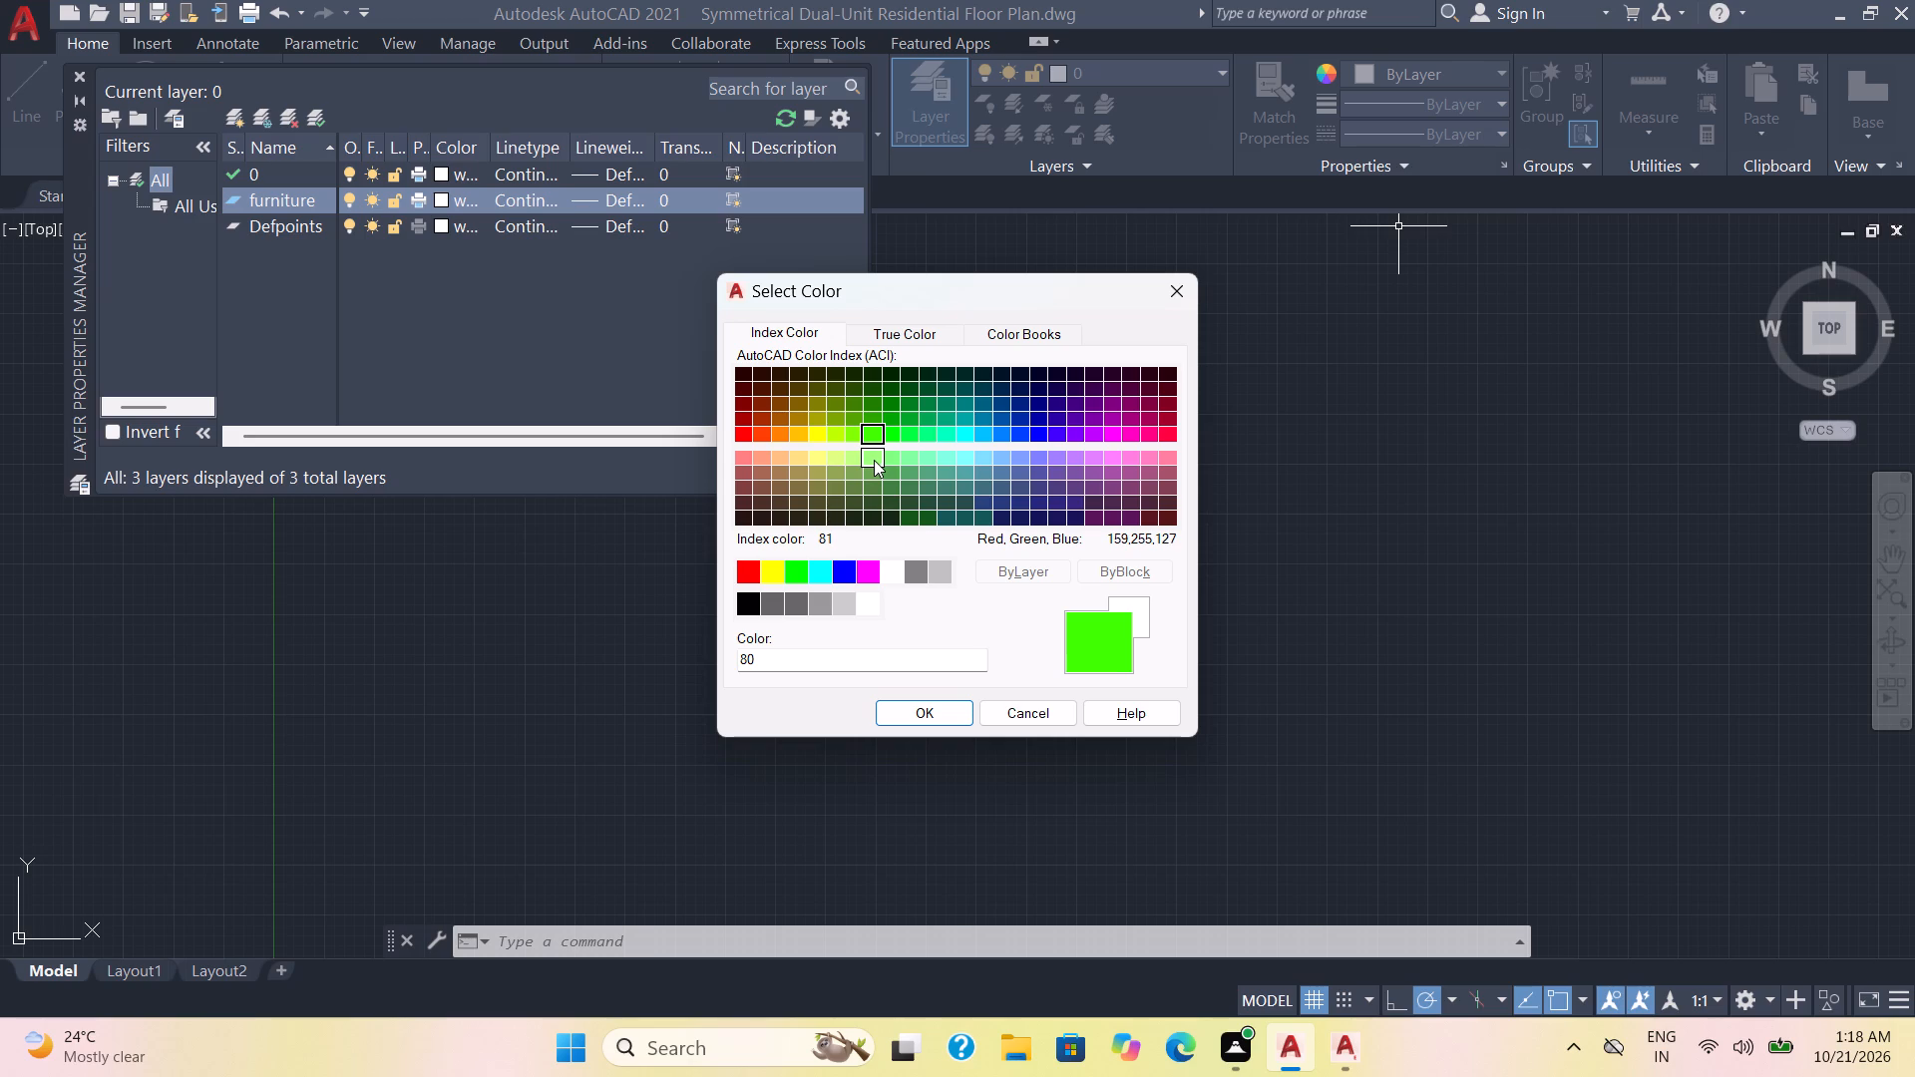
left_click(889, 419)
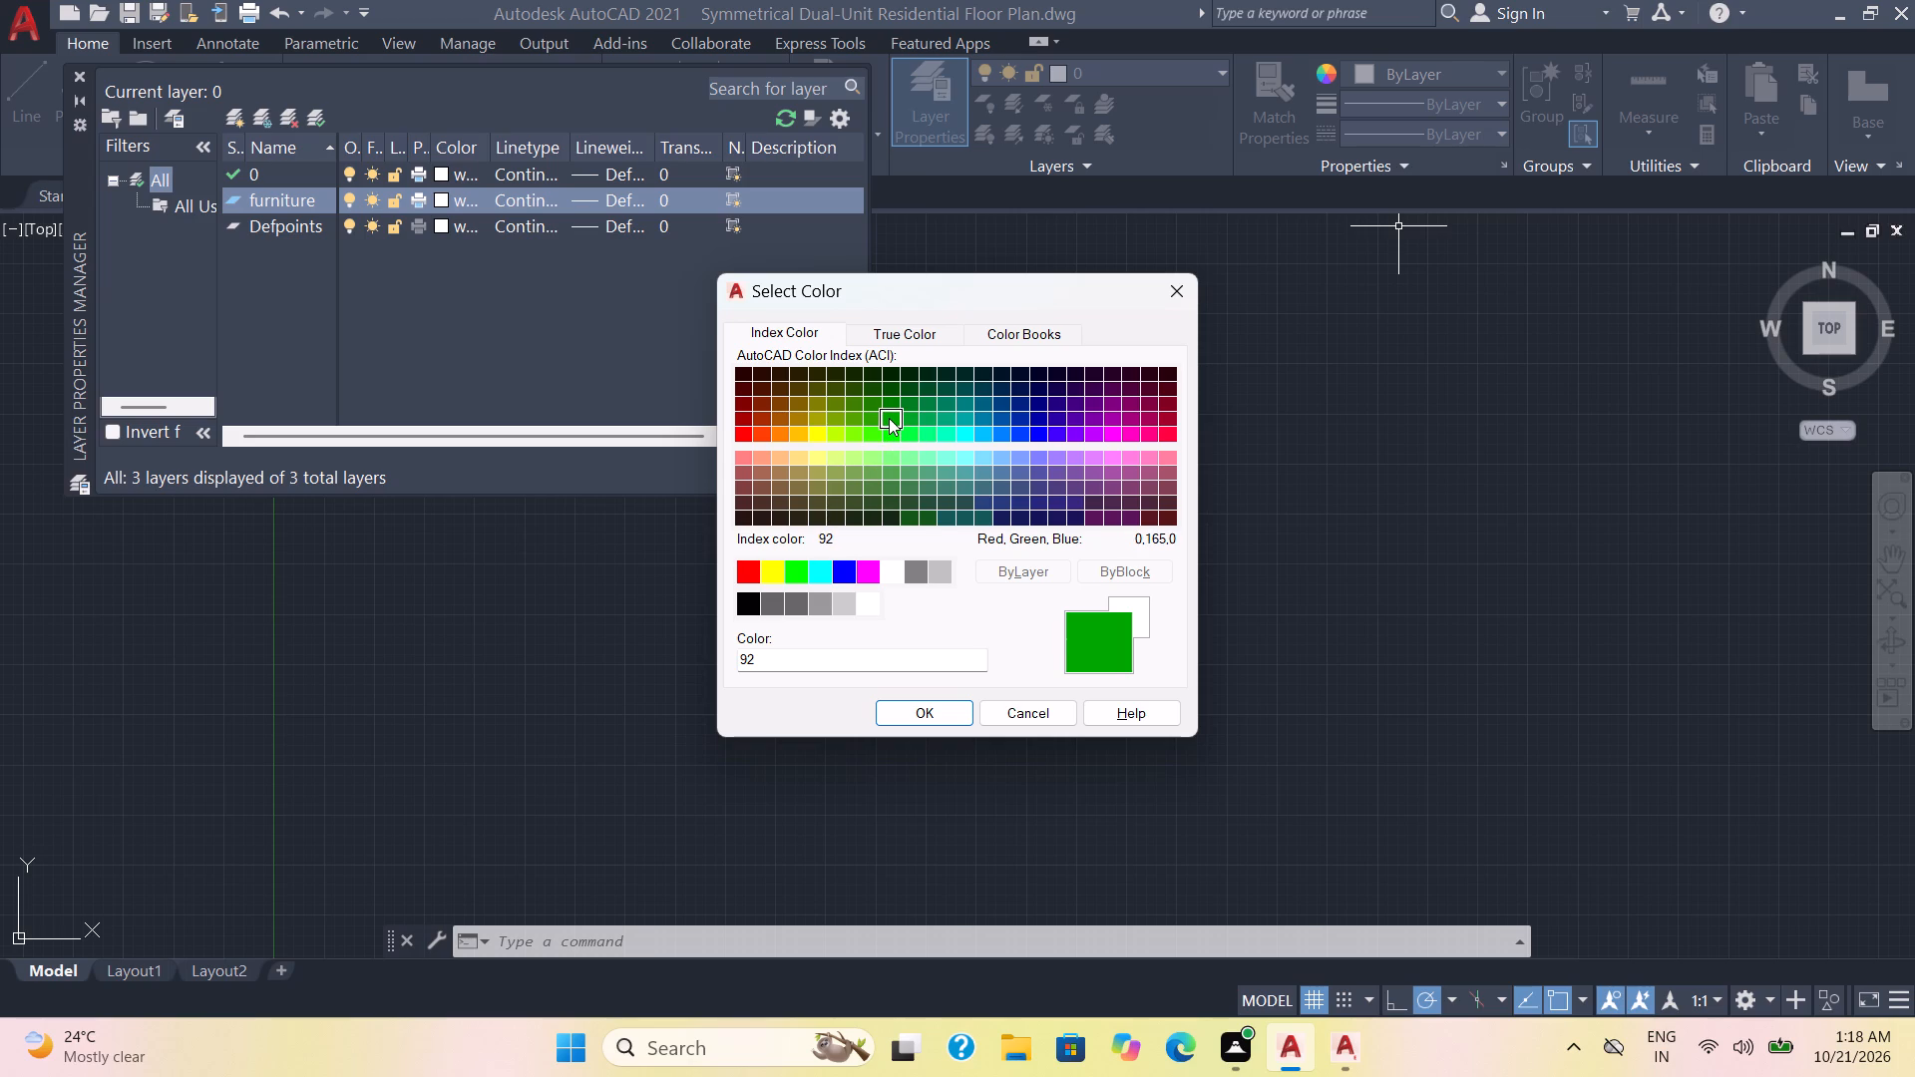
left_click(916, 709)
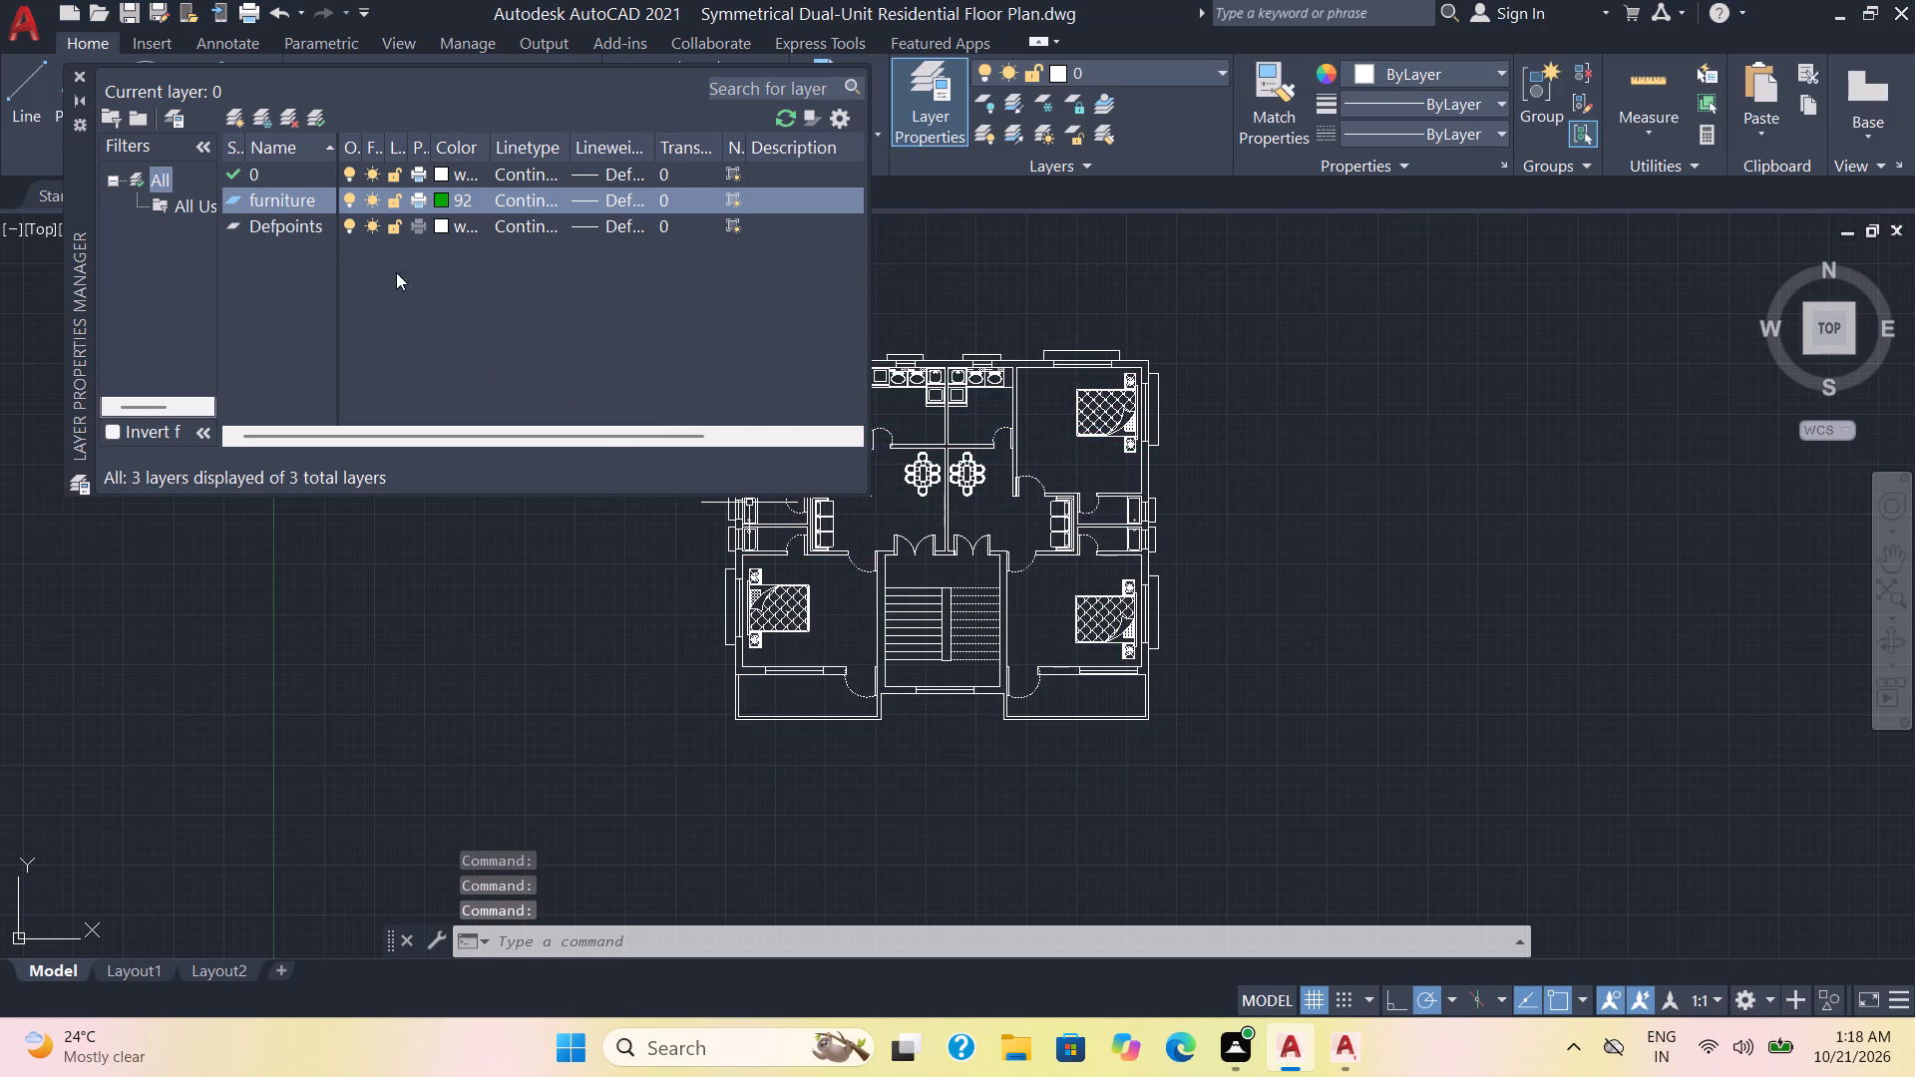
Create a second new layer named lines with the colour red, and close the layer manager.
left_click(241, 105)
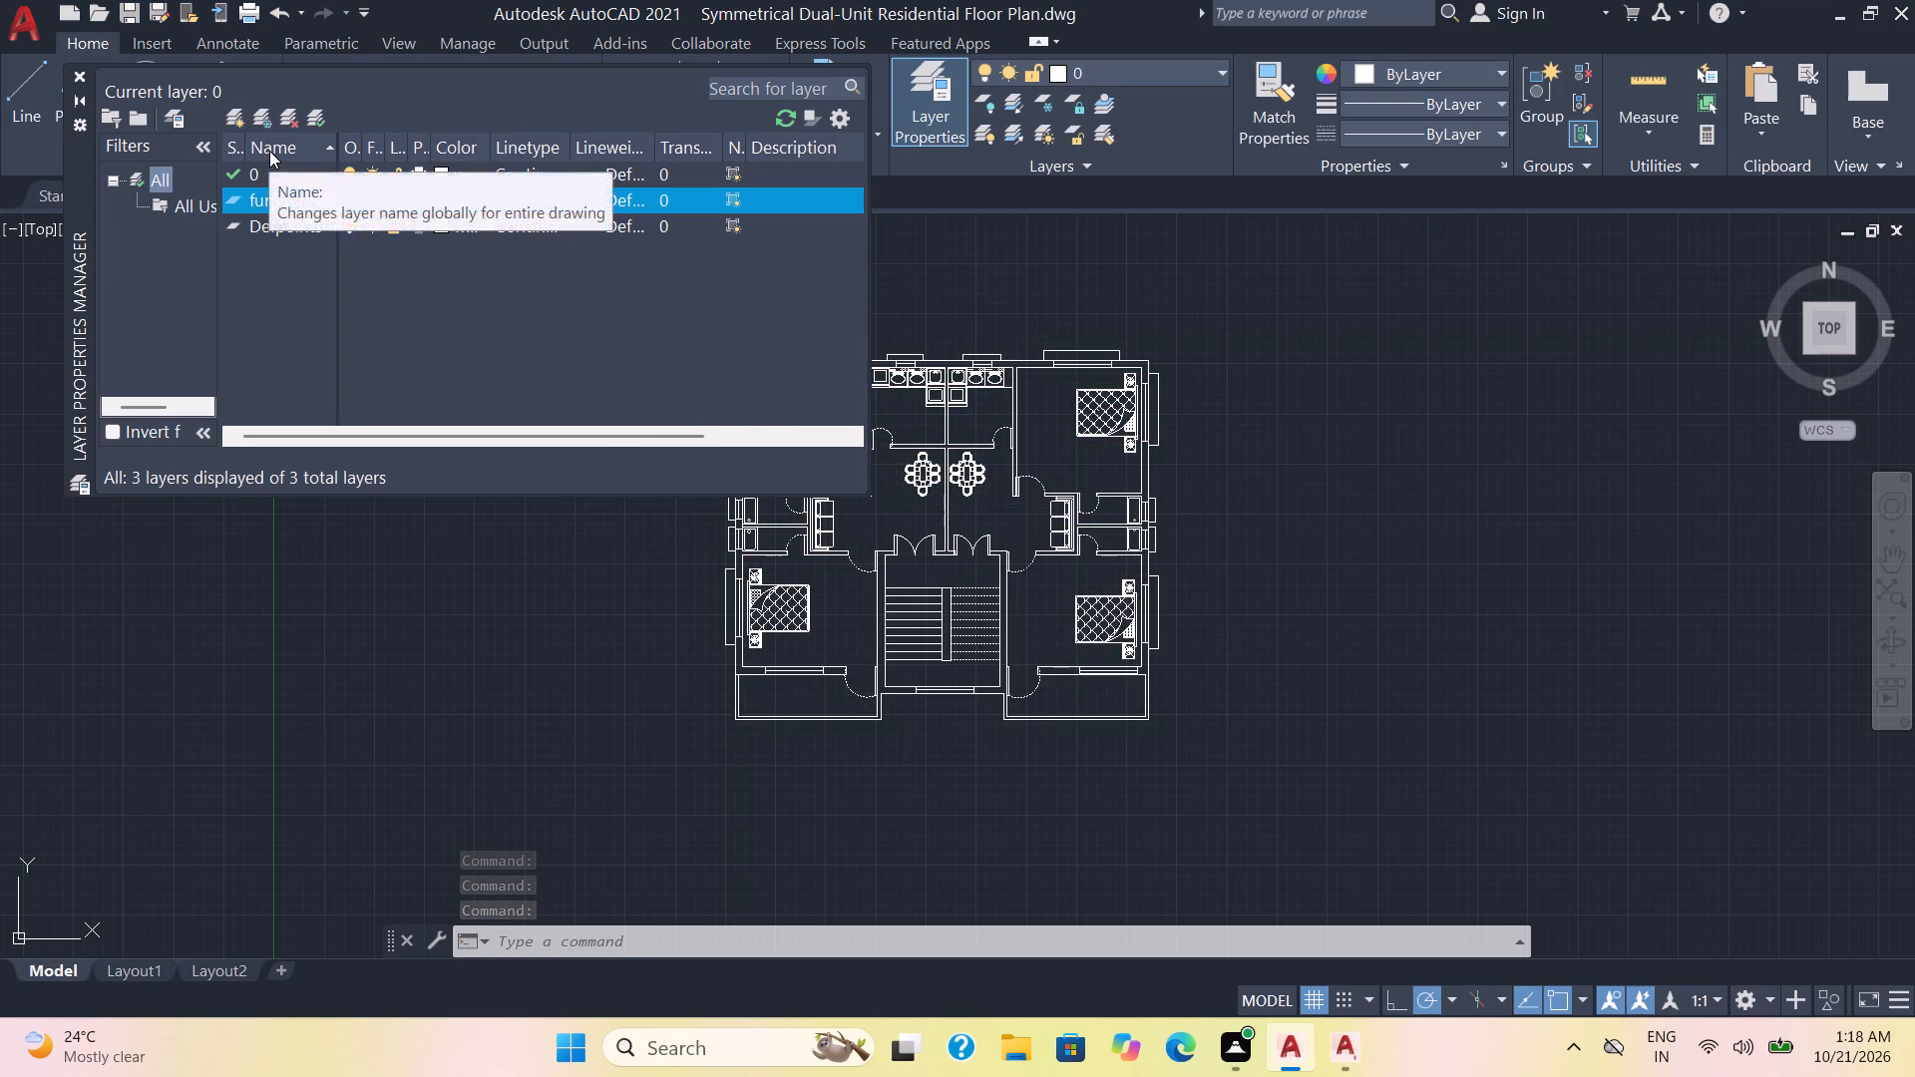
left_click(228, 121)
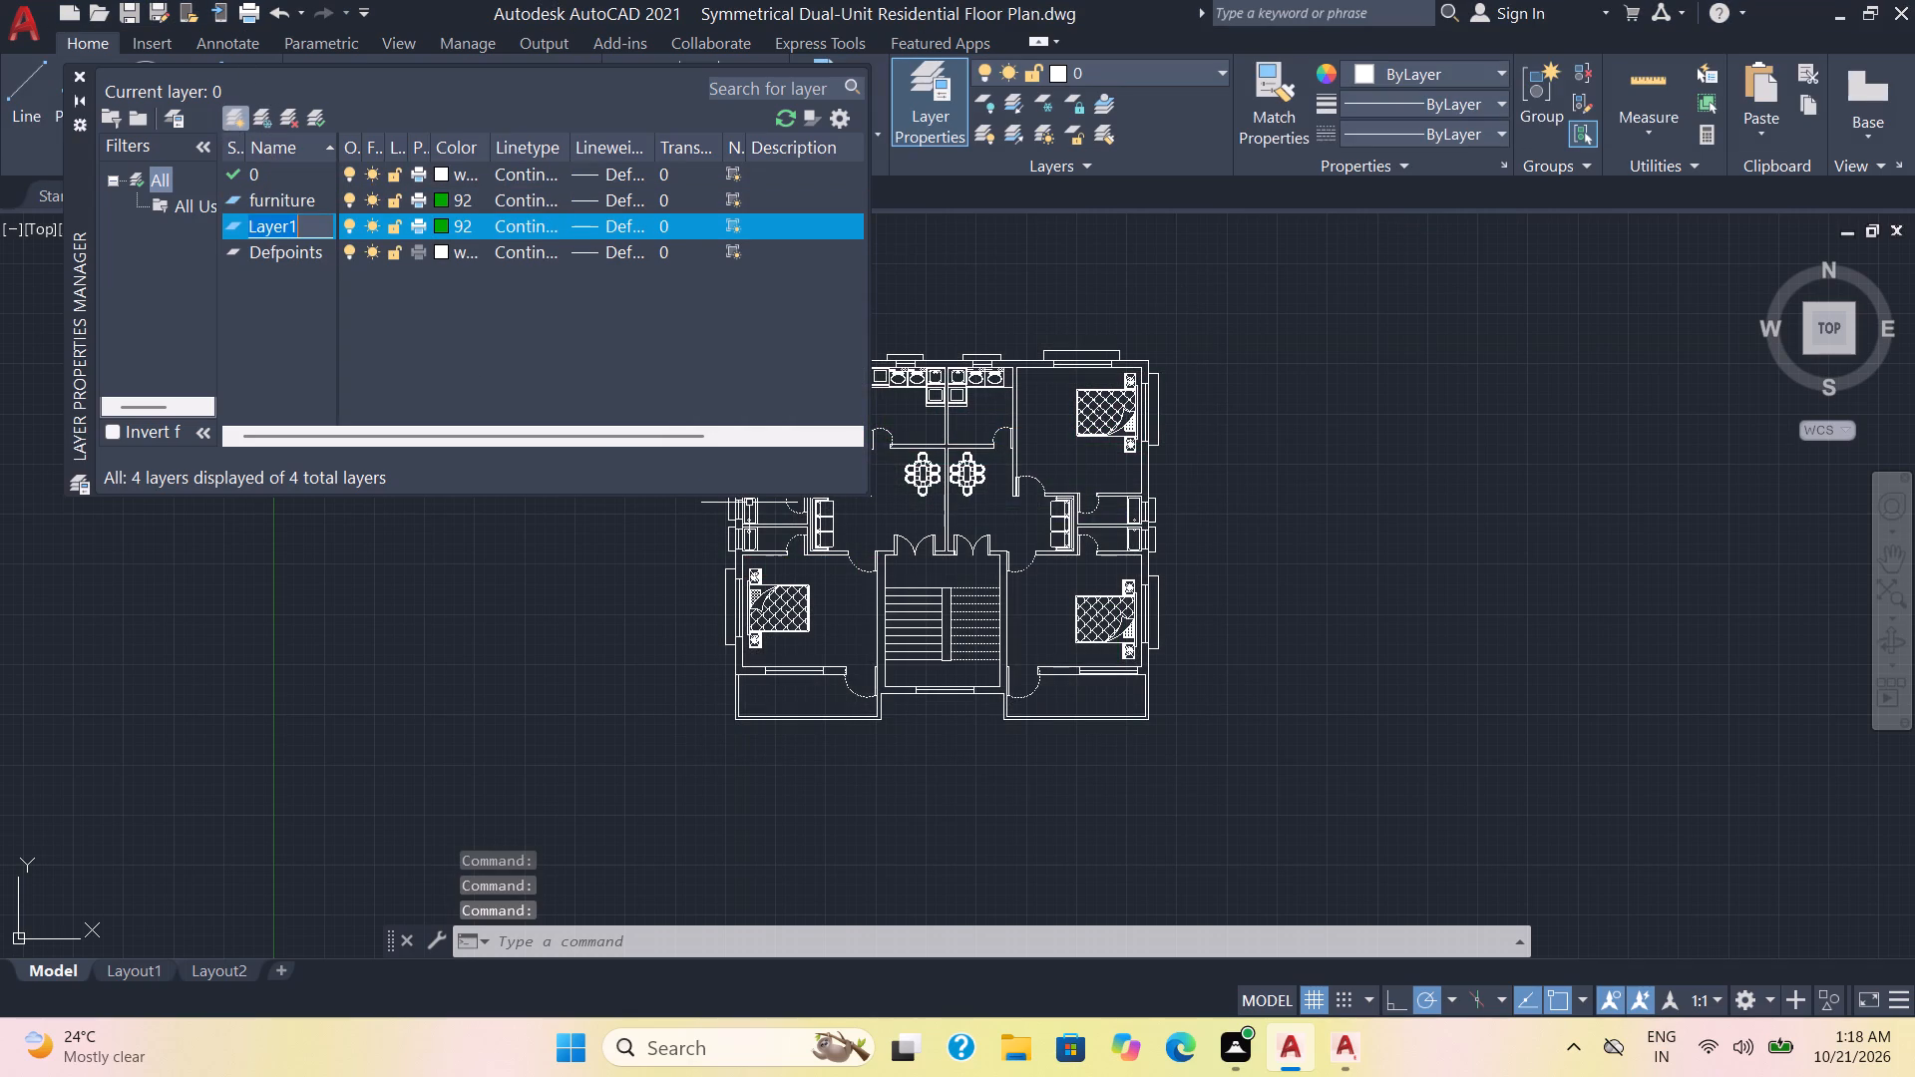
type("lines")
key("Return")
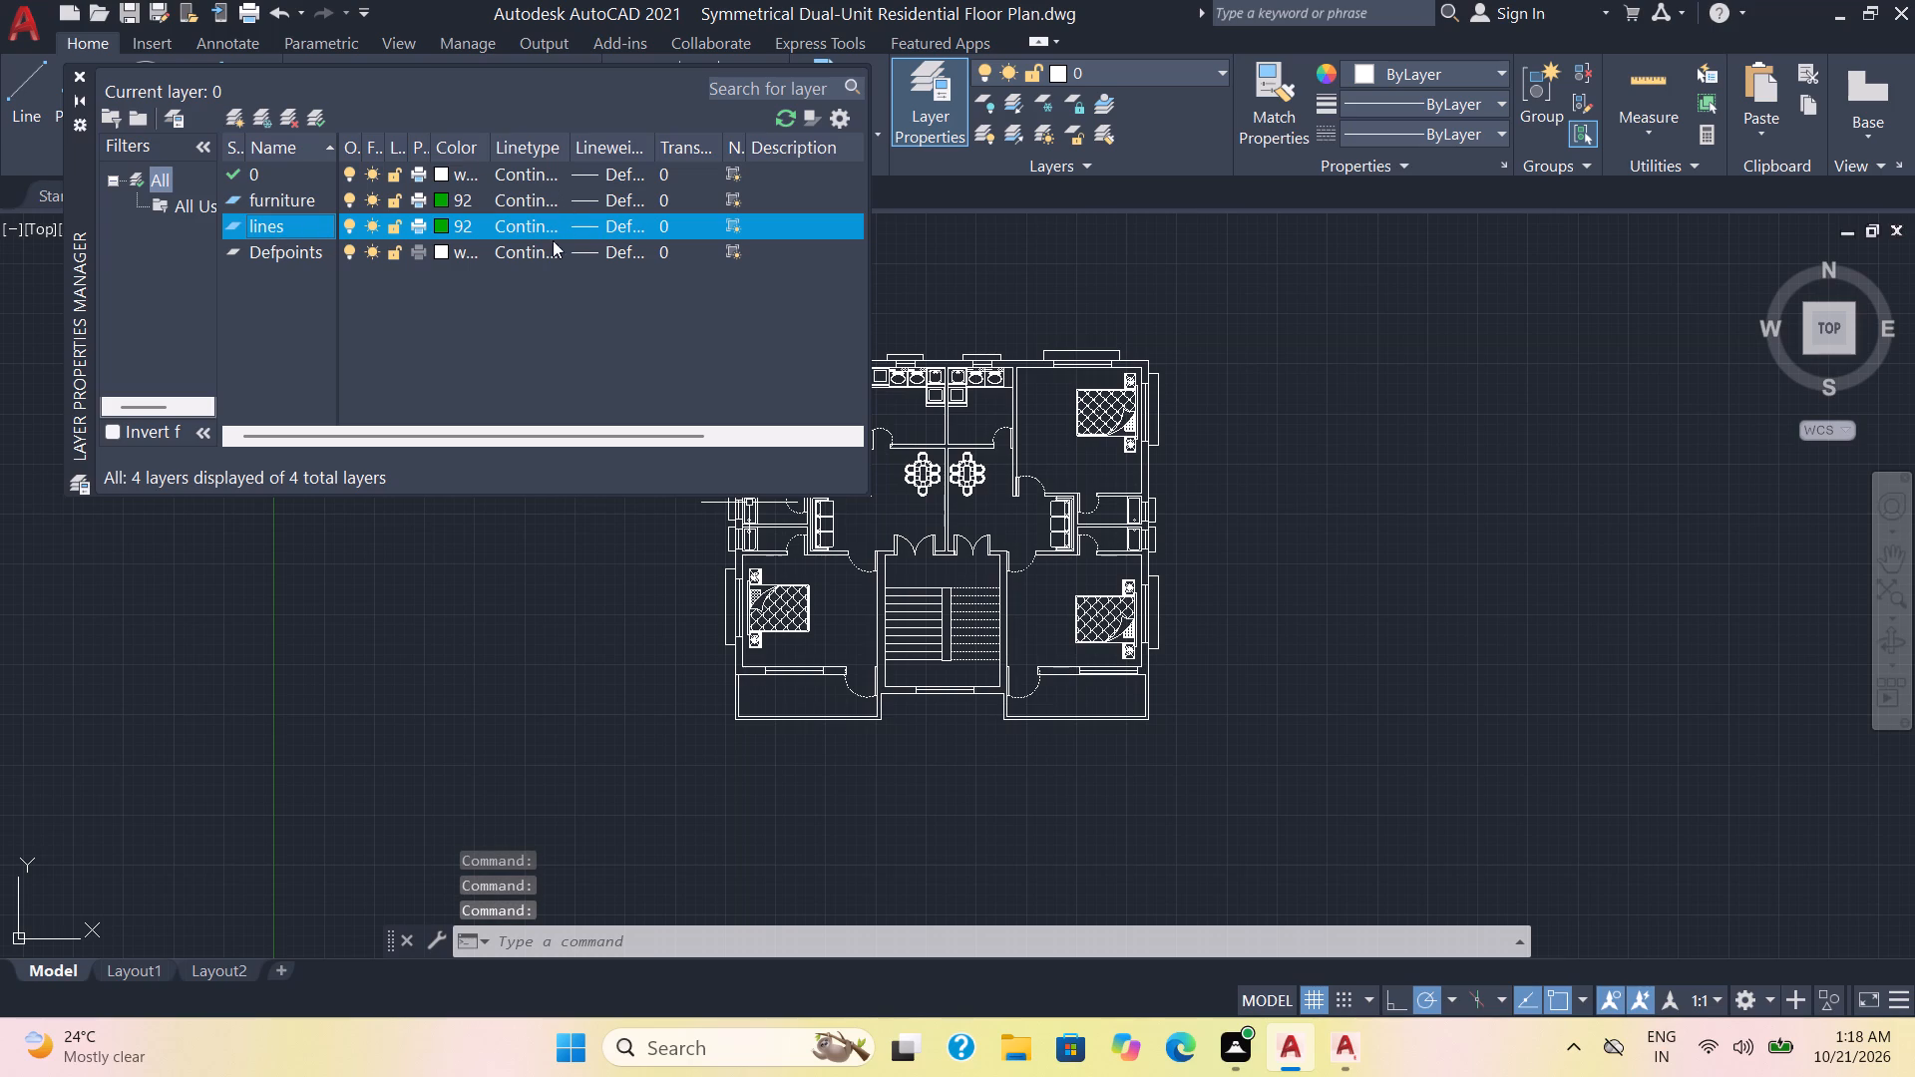
left_click(438, 221)
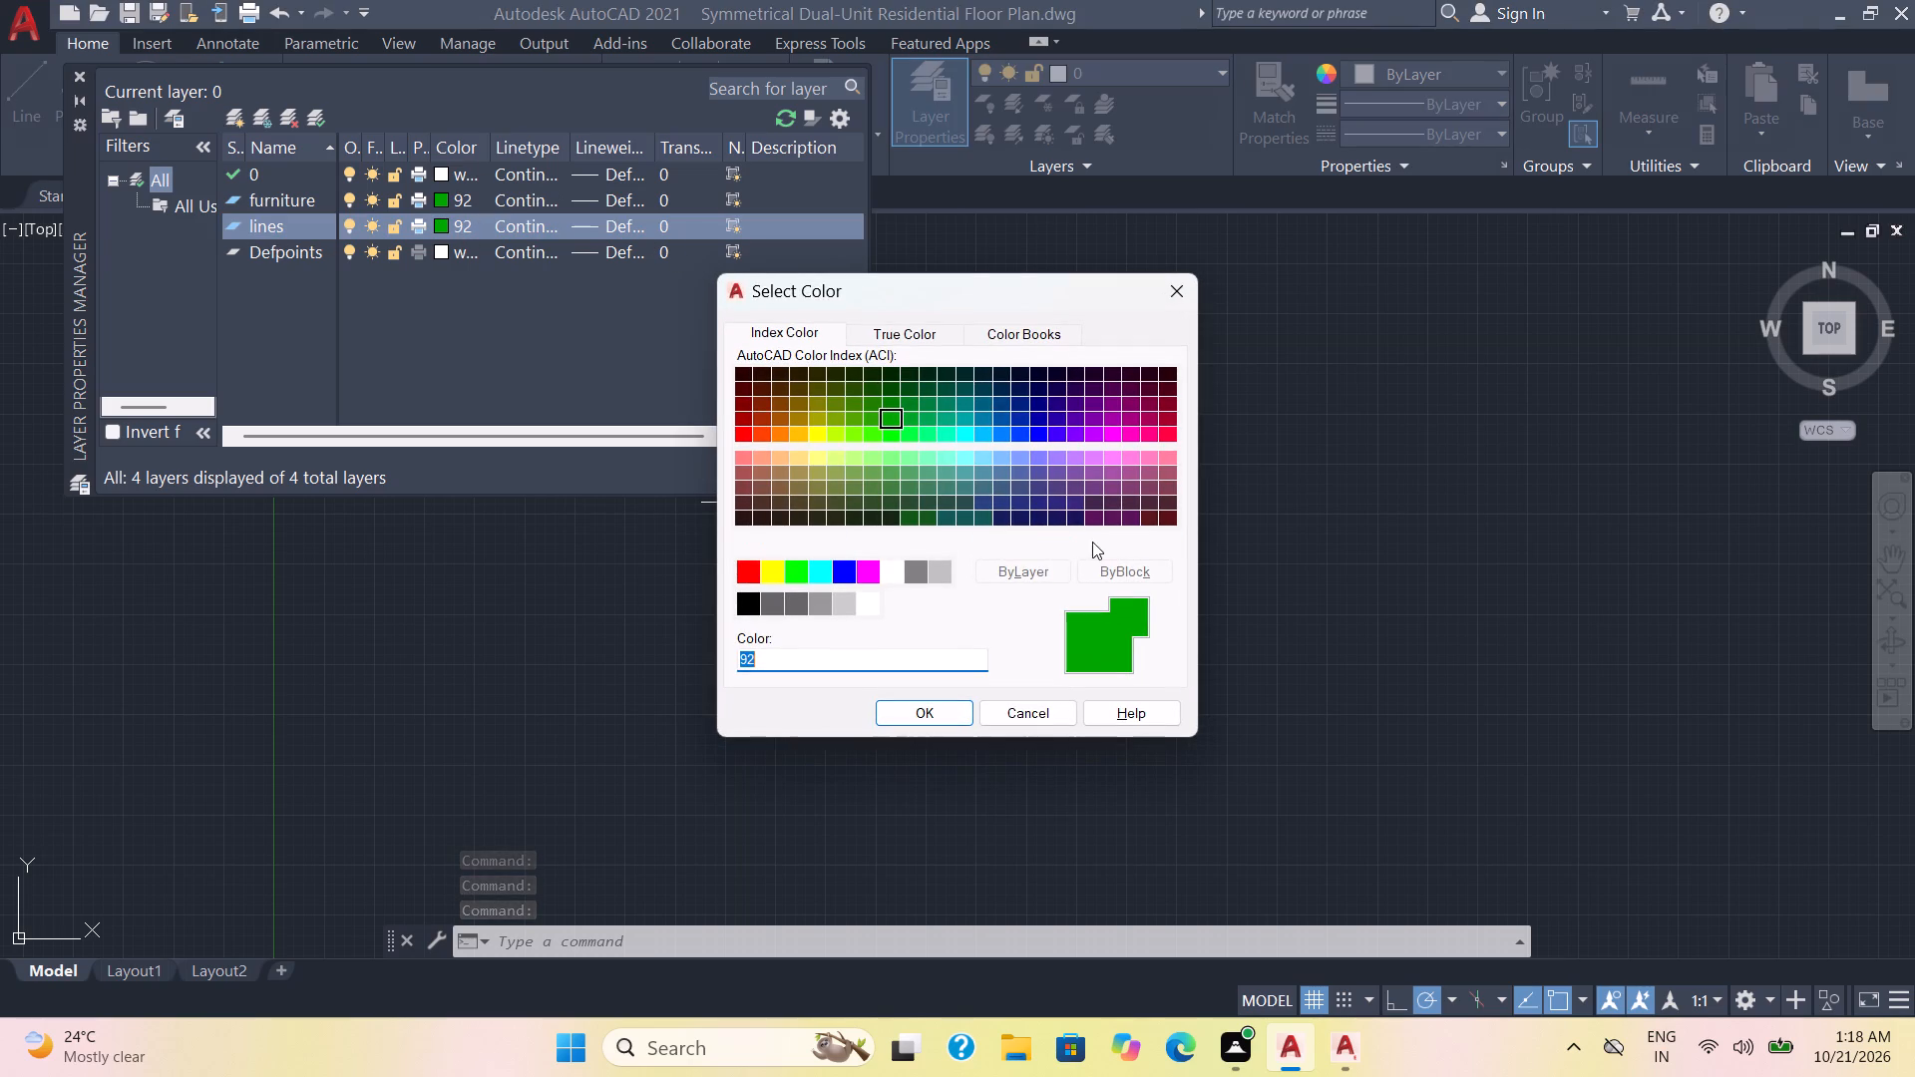
left_click(748, 569)
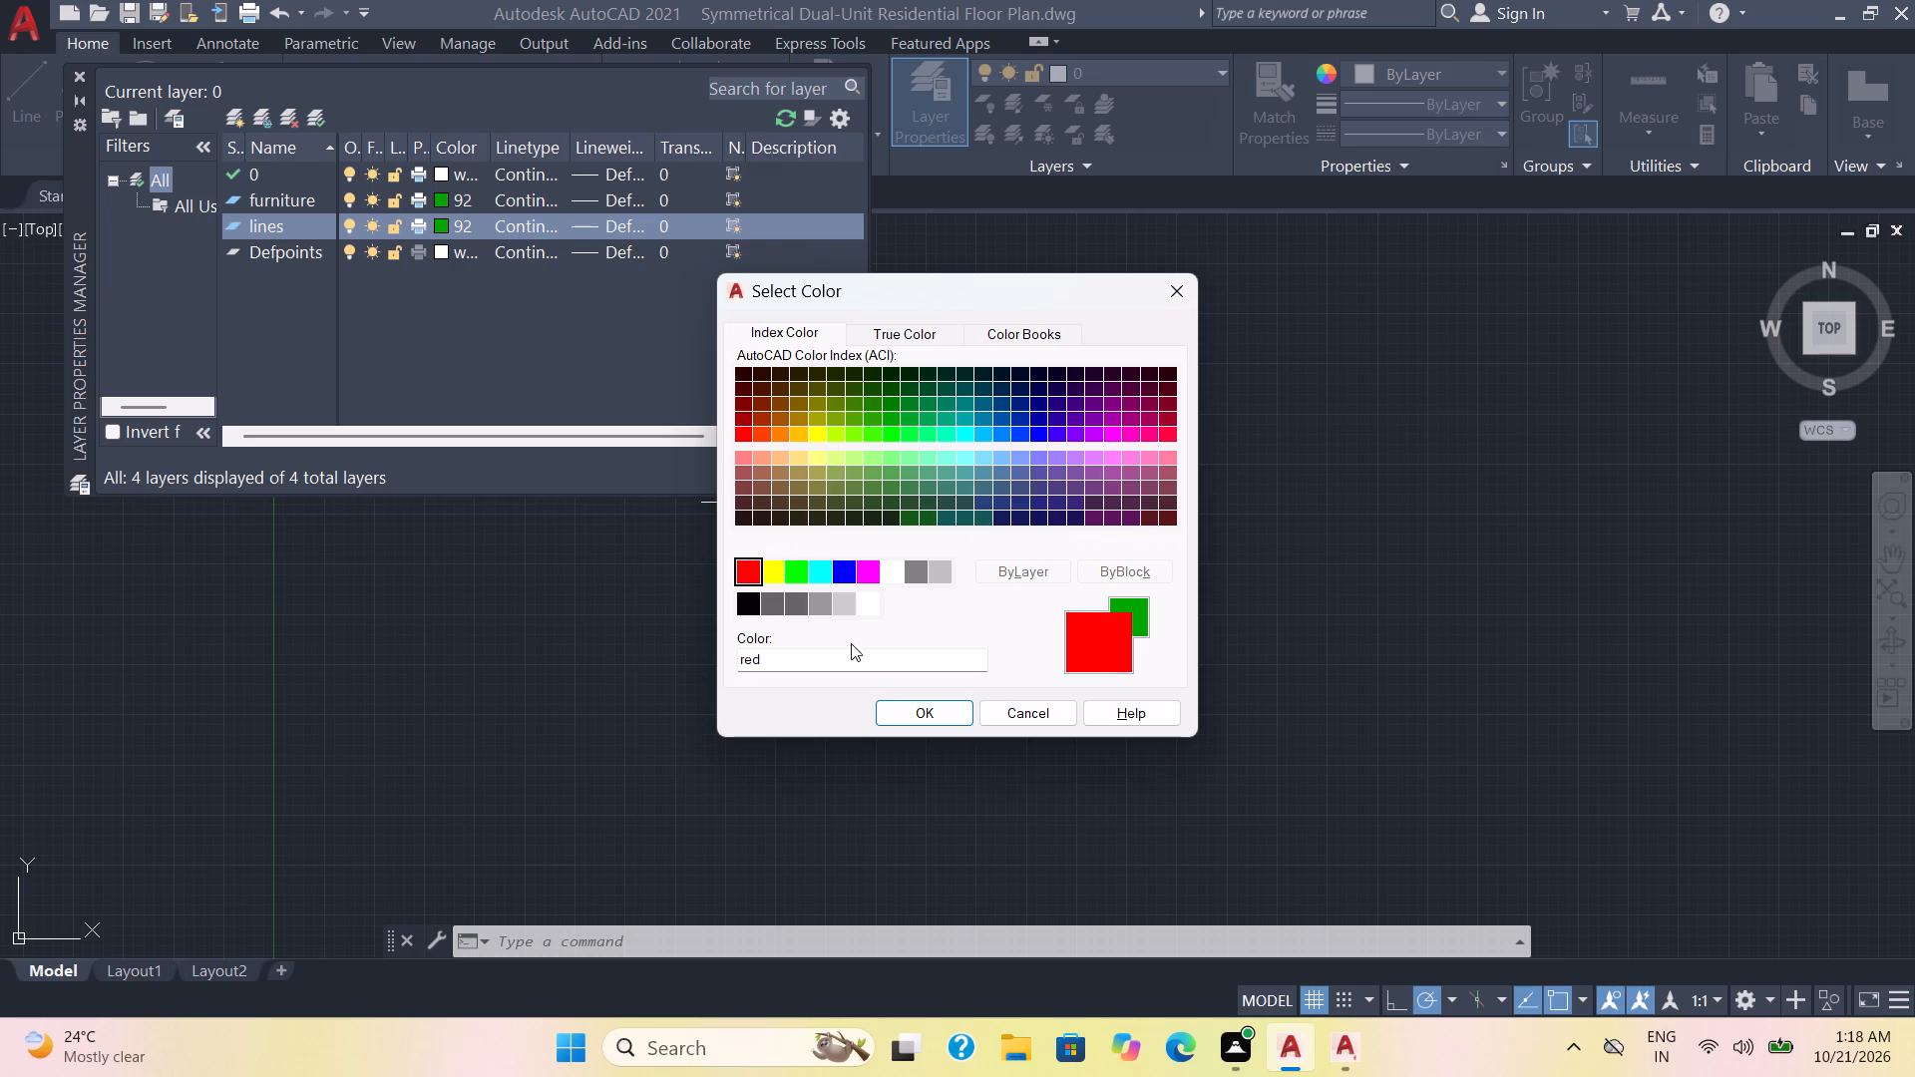
left_click(941, 713)
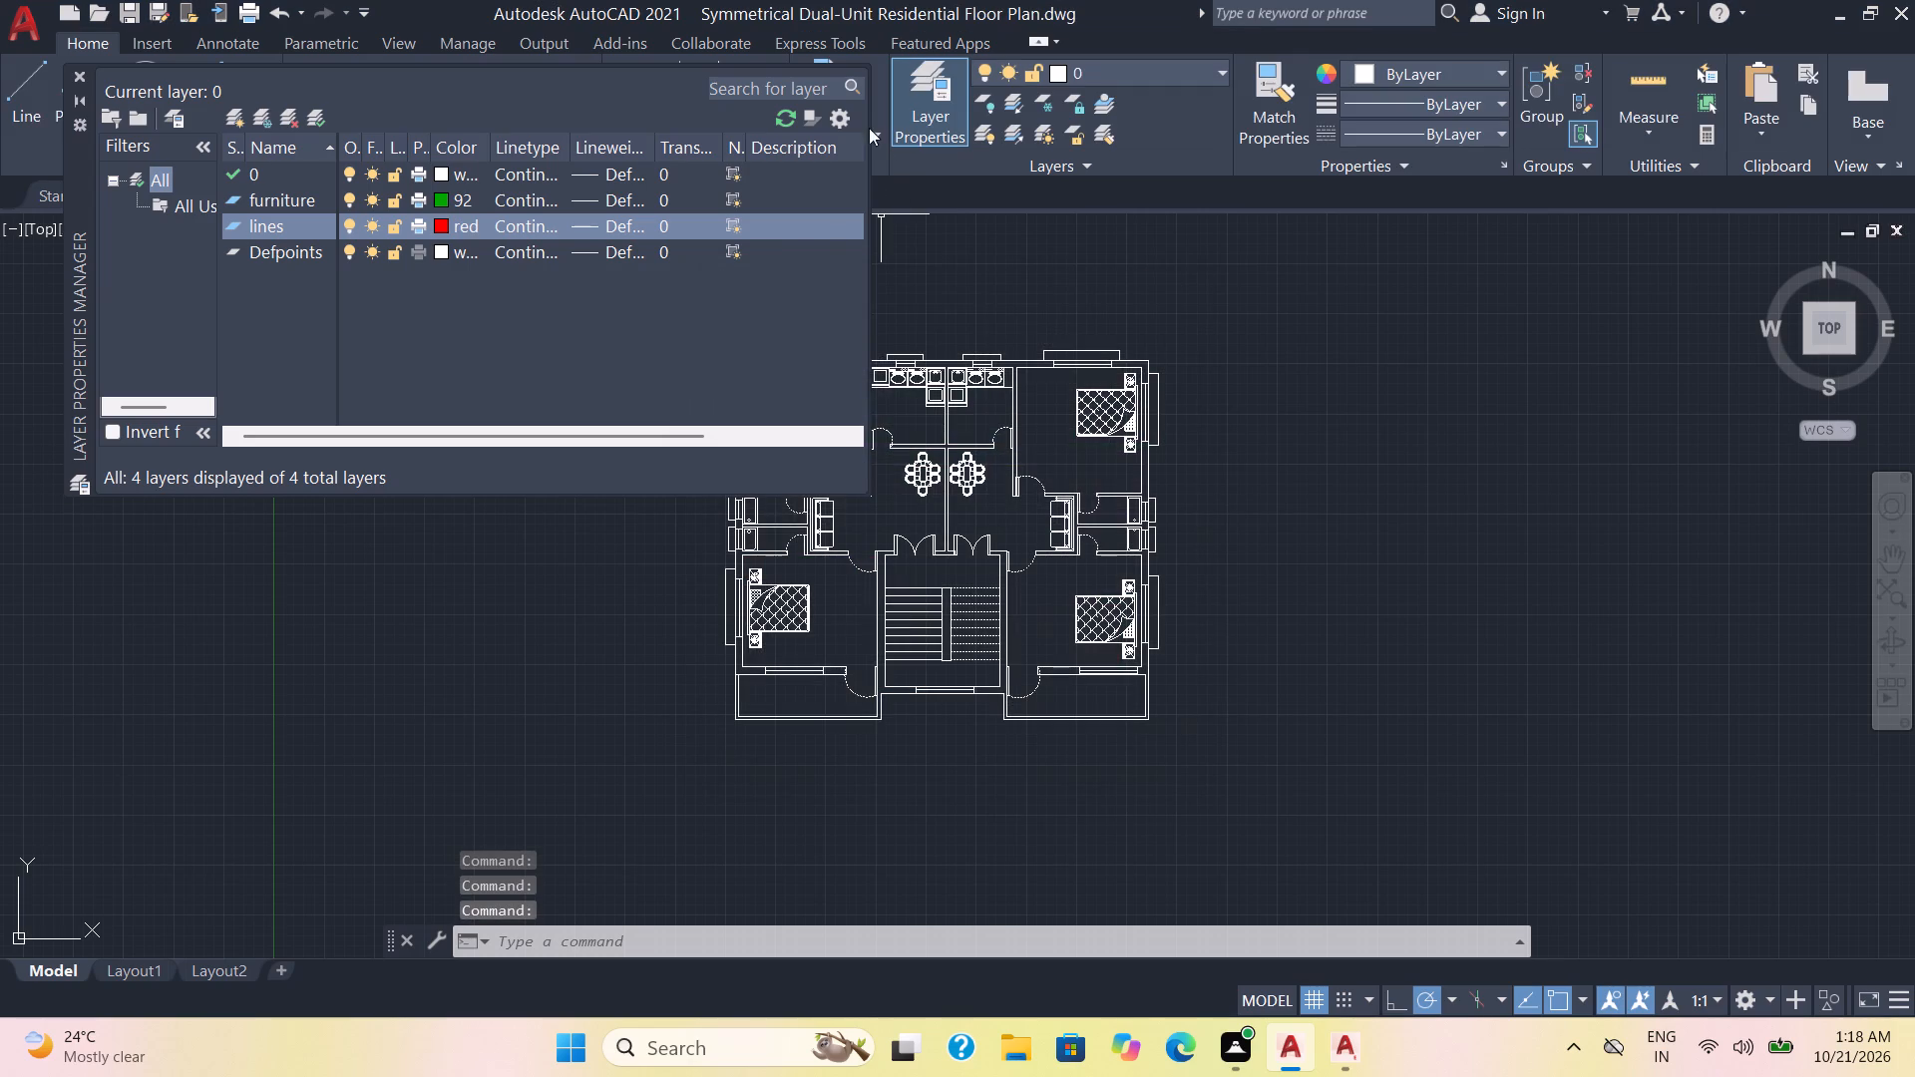
left_click(79, 74)
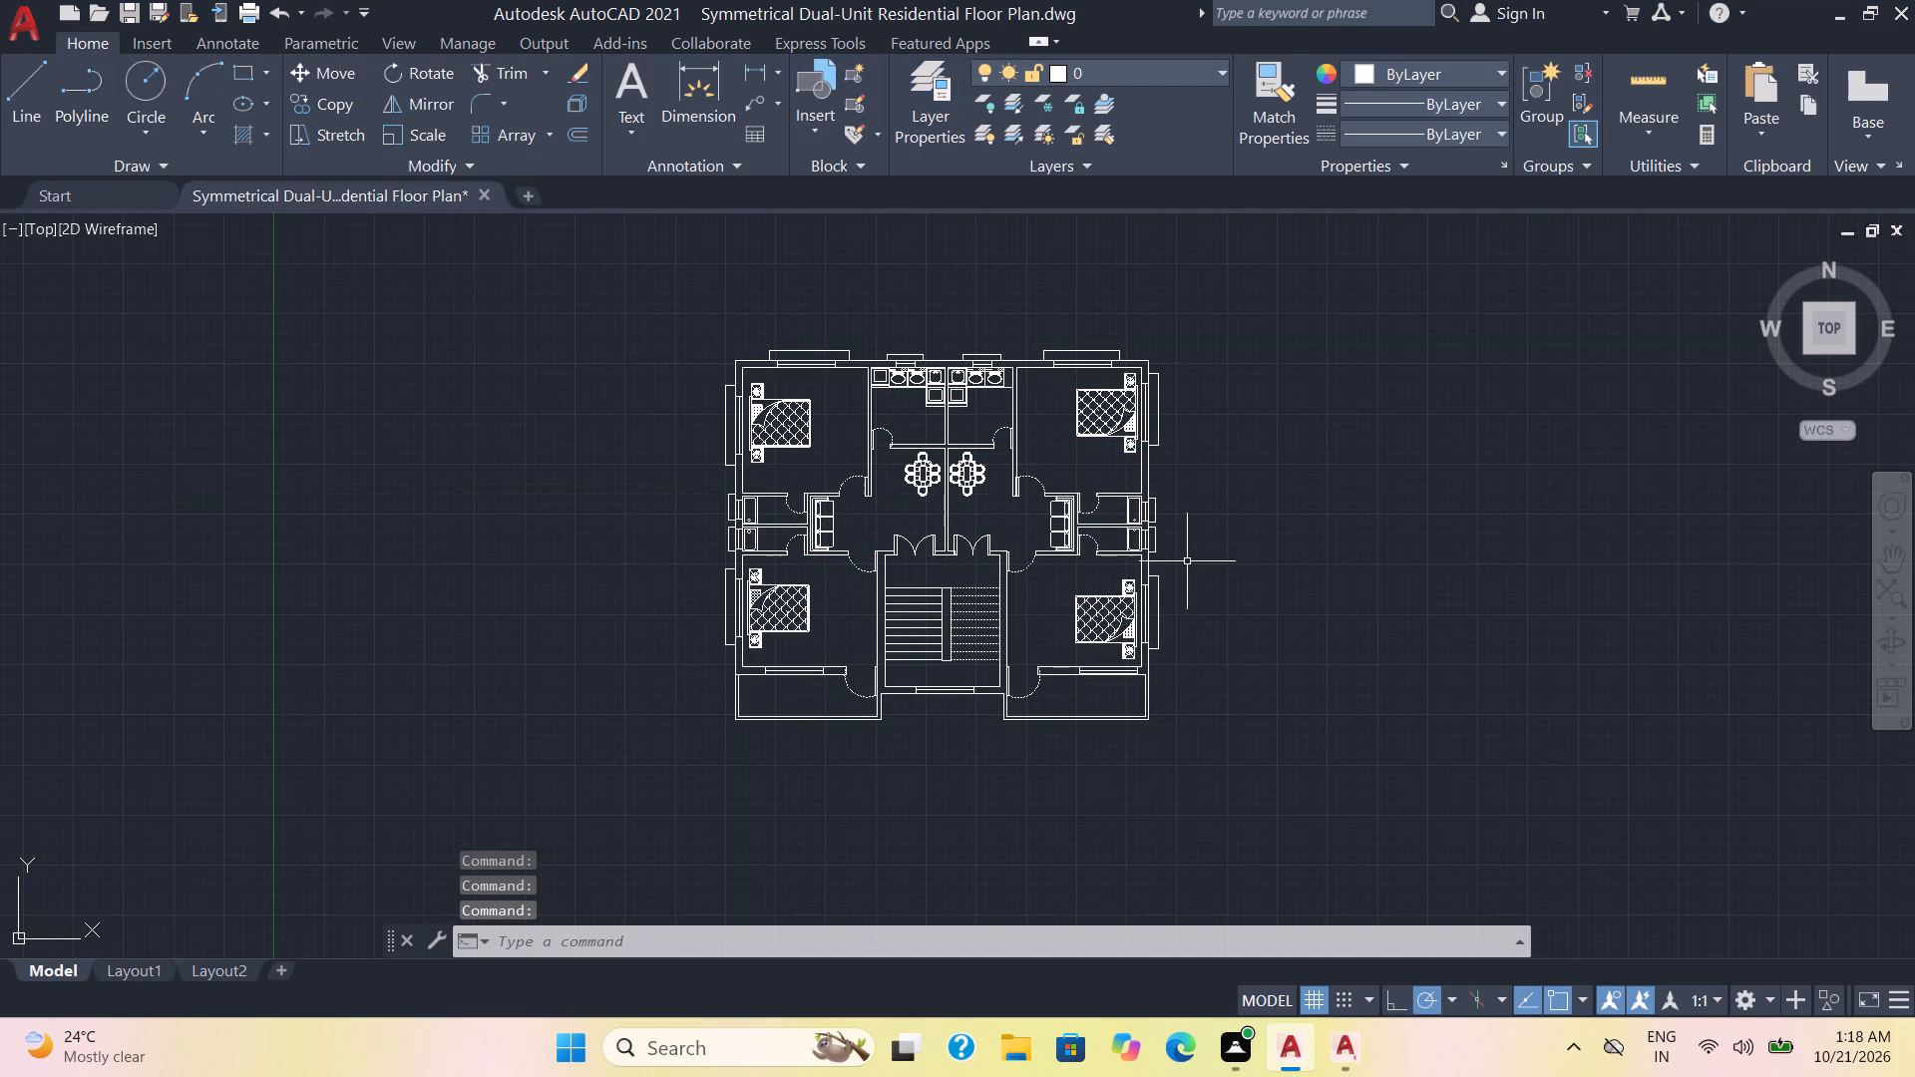
Select the left unit's upper bedroom bed, all its kitchen fixtures and the centre line of its kitchen window.
scroll(1202, 561, "up", 1)
middle_click(1194, 554)
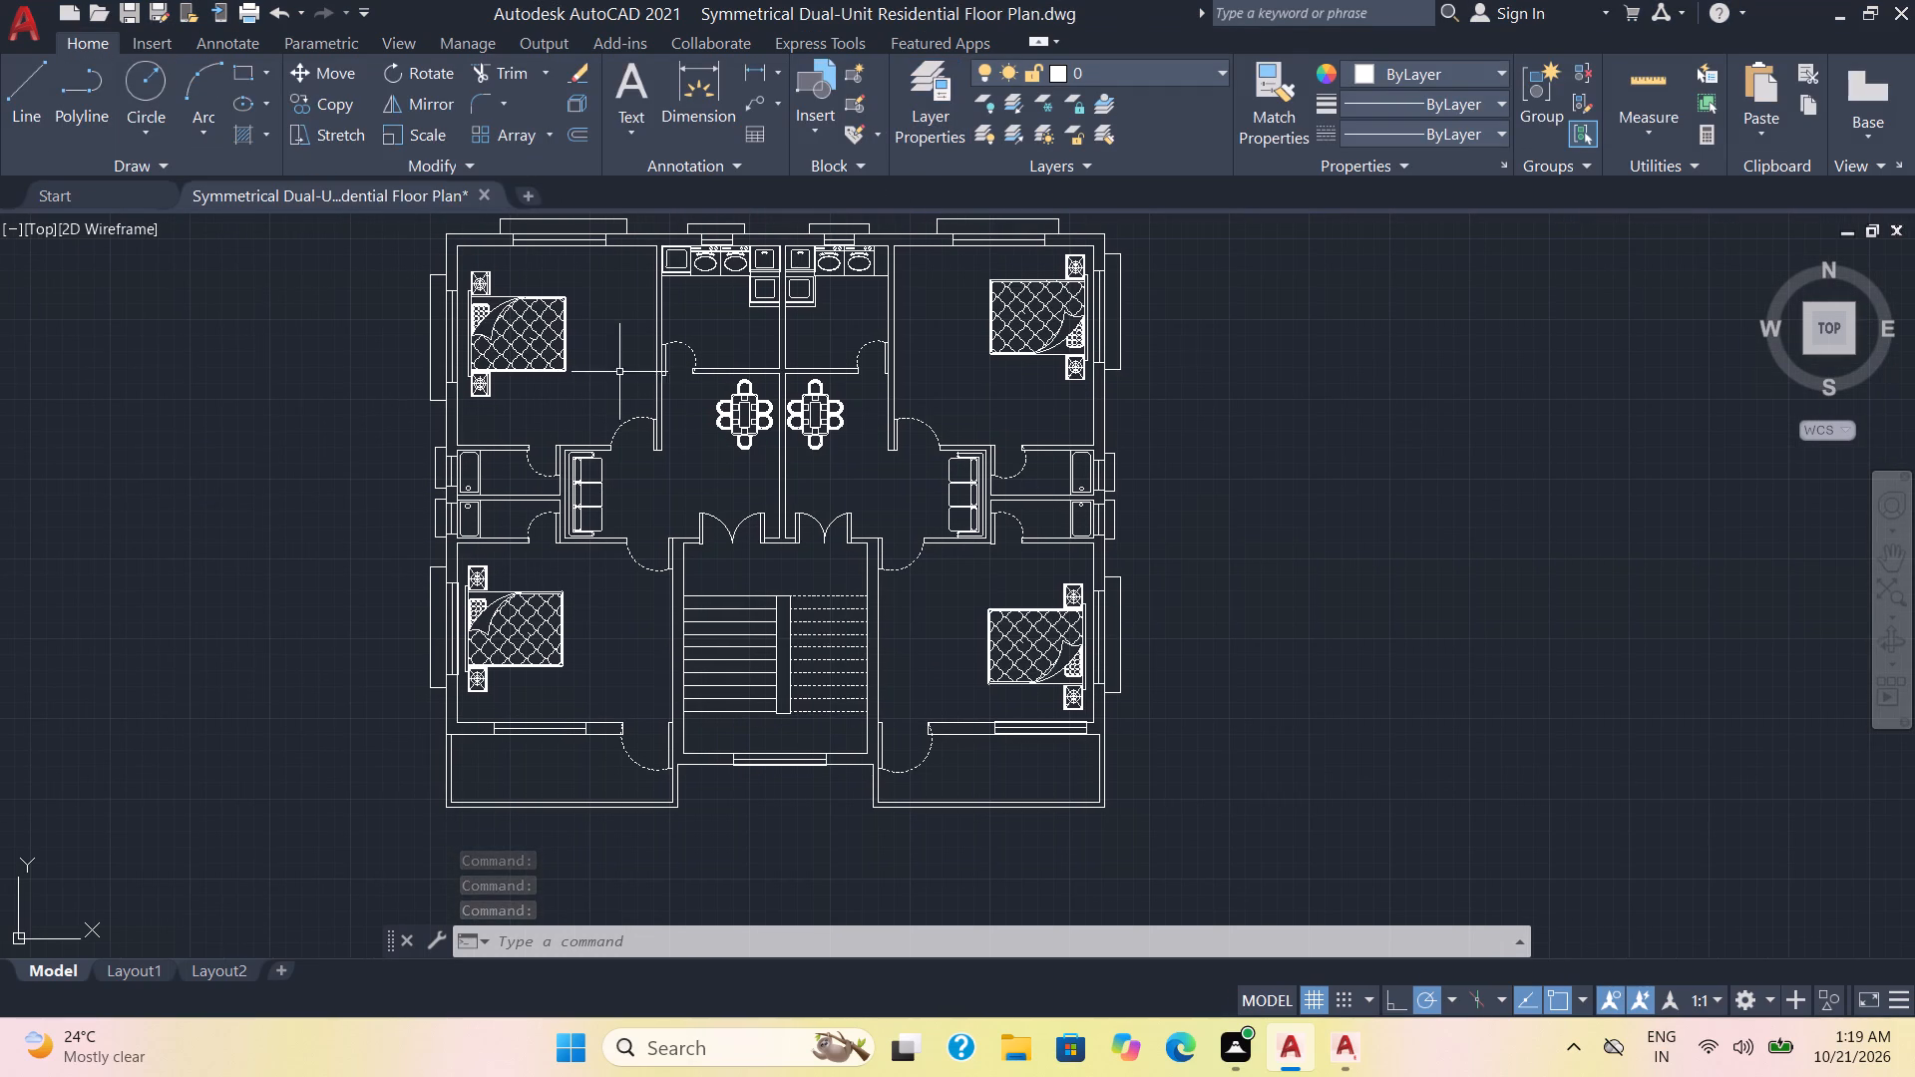
left_click(521, 347)
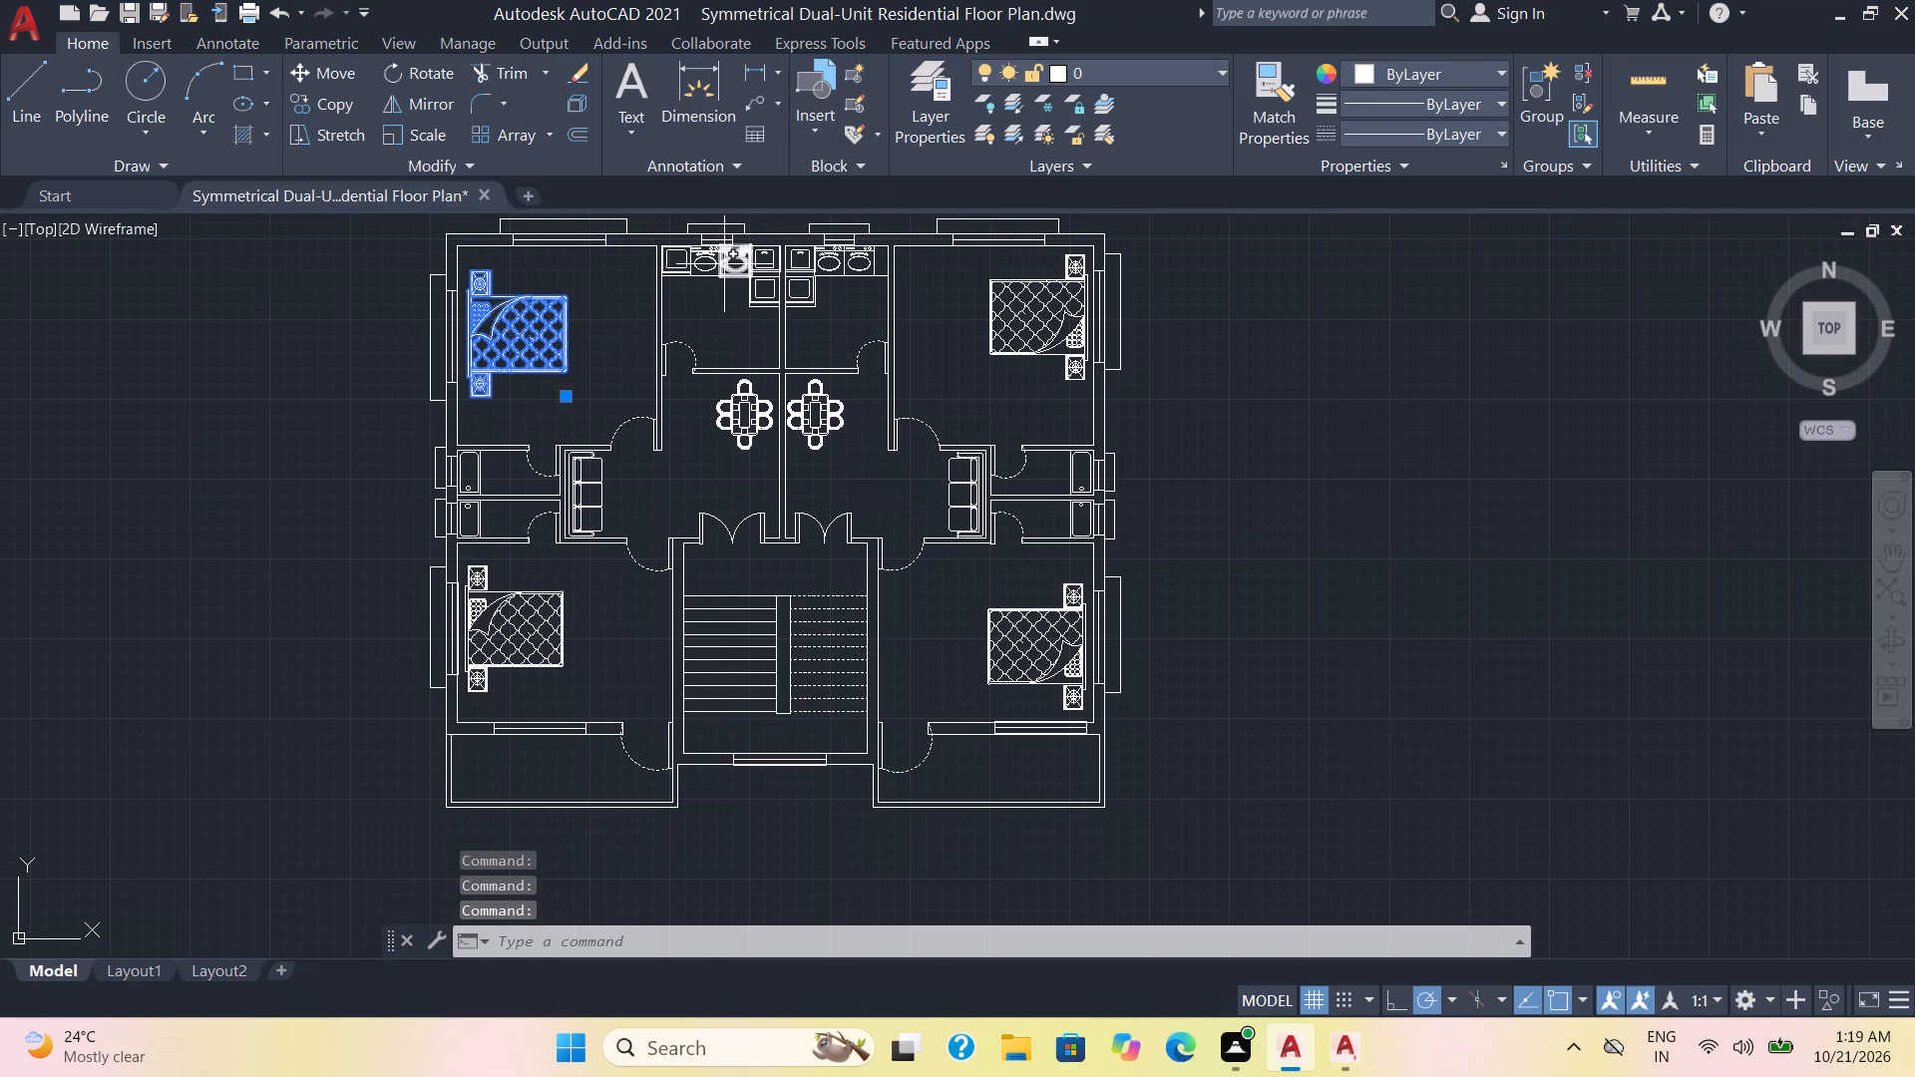
scroll(724, 264, "up", 1)
left_click(646, 271)
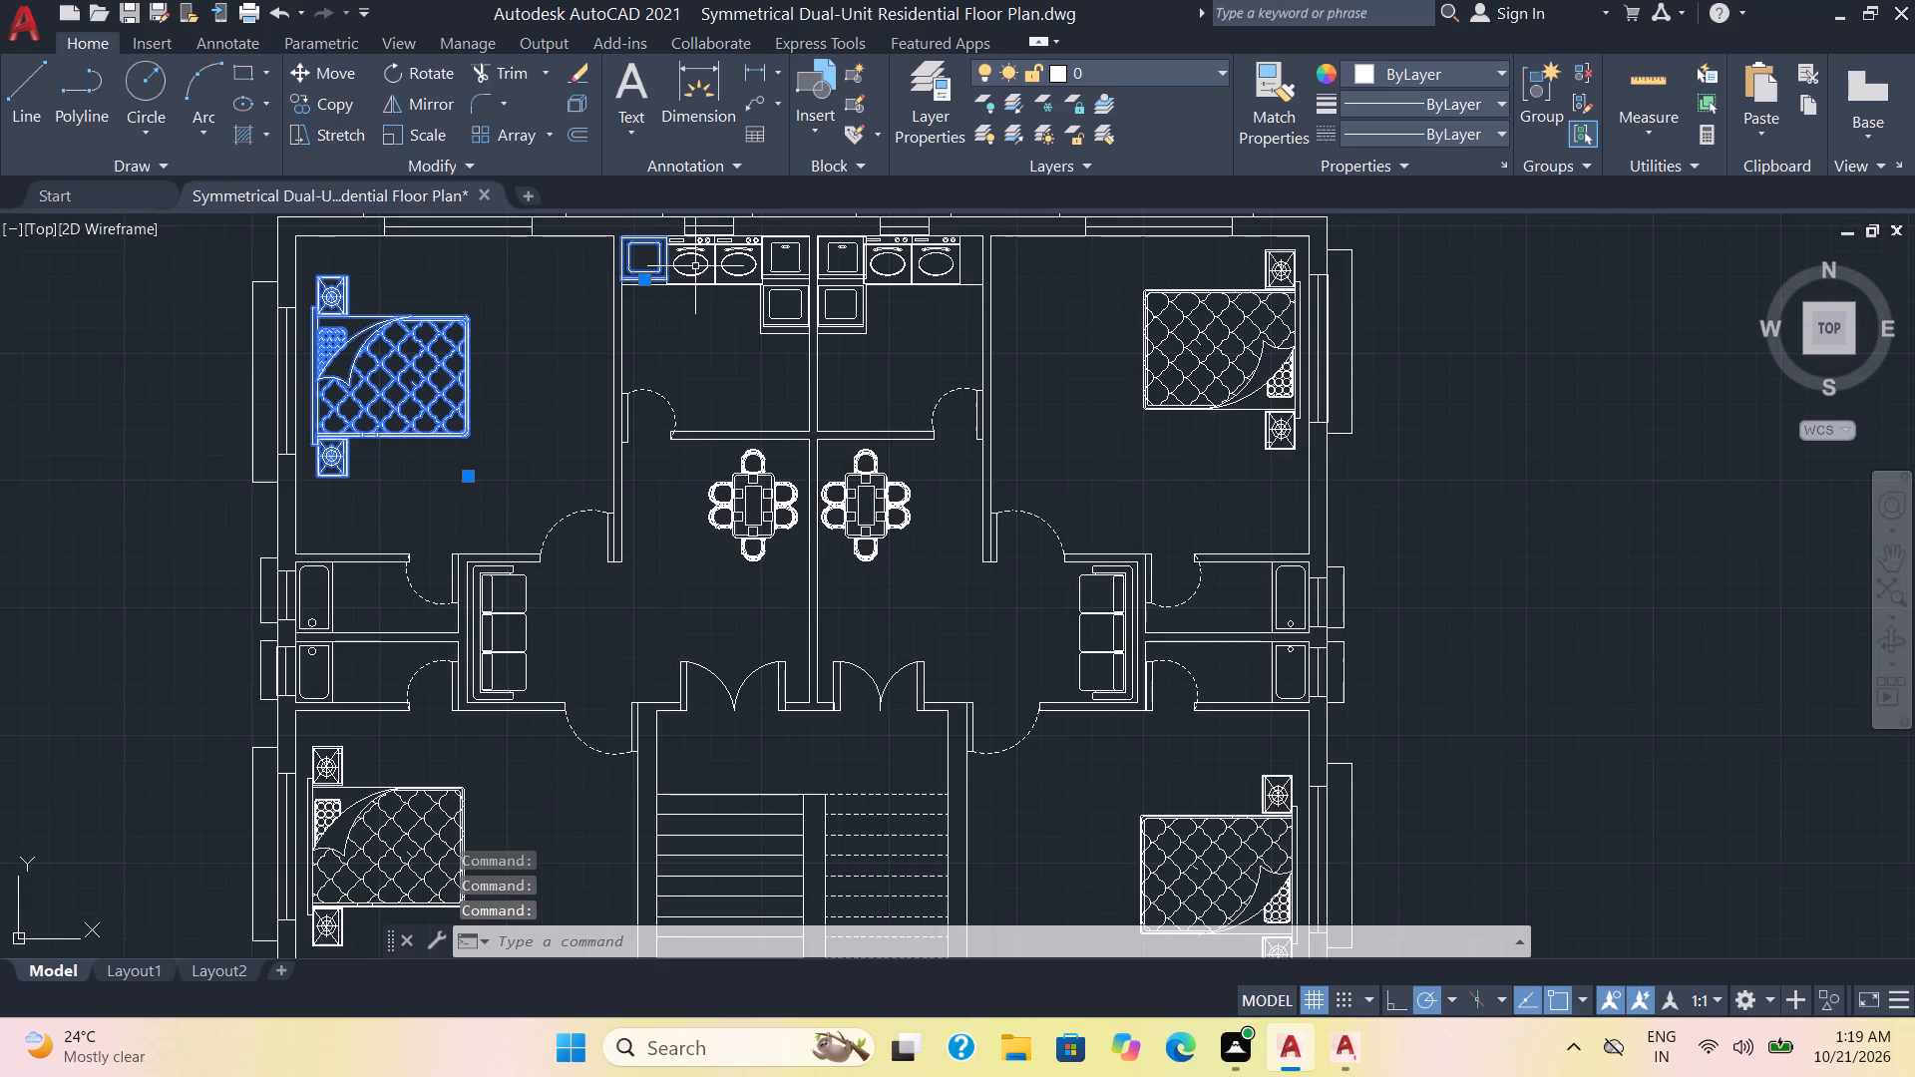
left_click(695, 266)
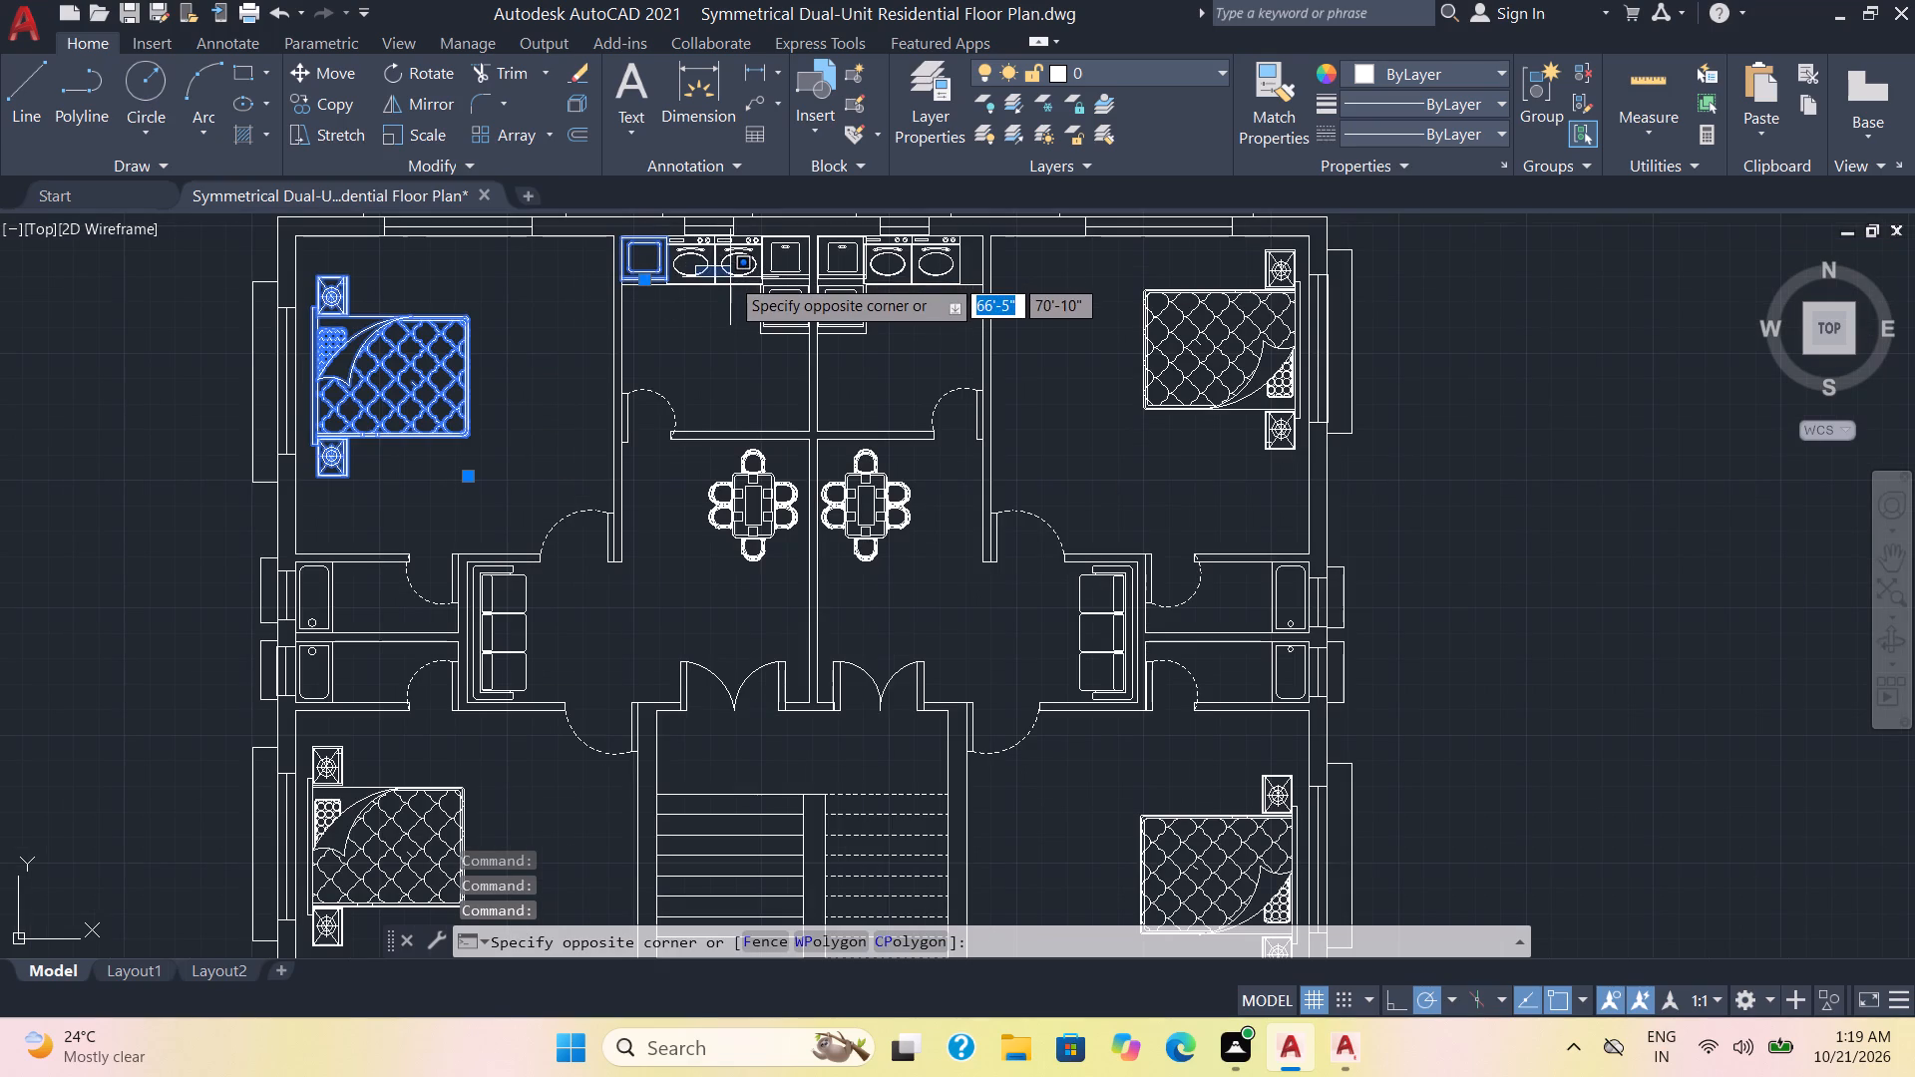
left_click(730, 277)
left_click(738, 277)
left_click(704, 274)
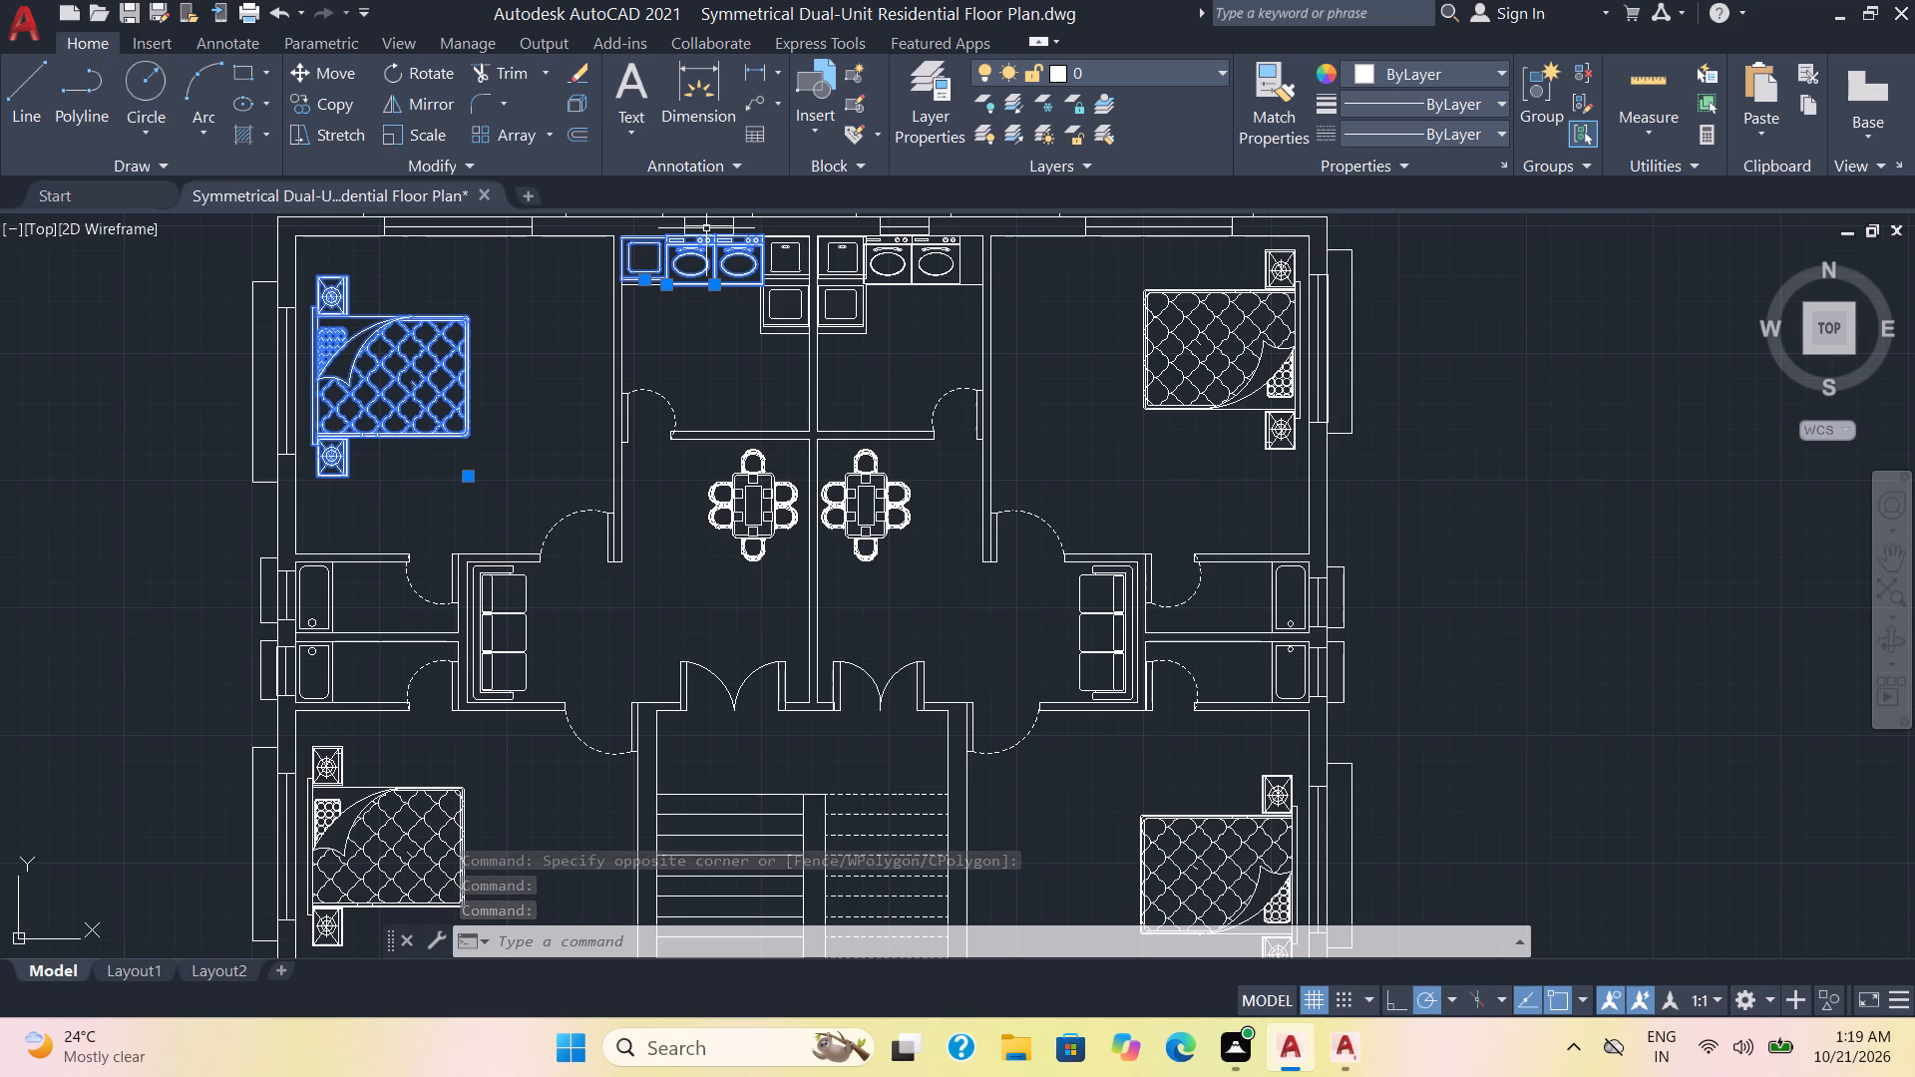
left_click(708, 227)
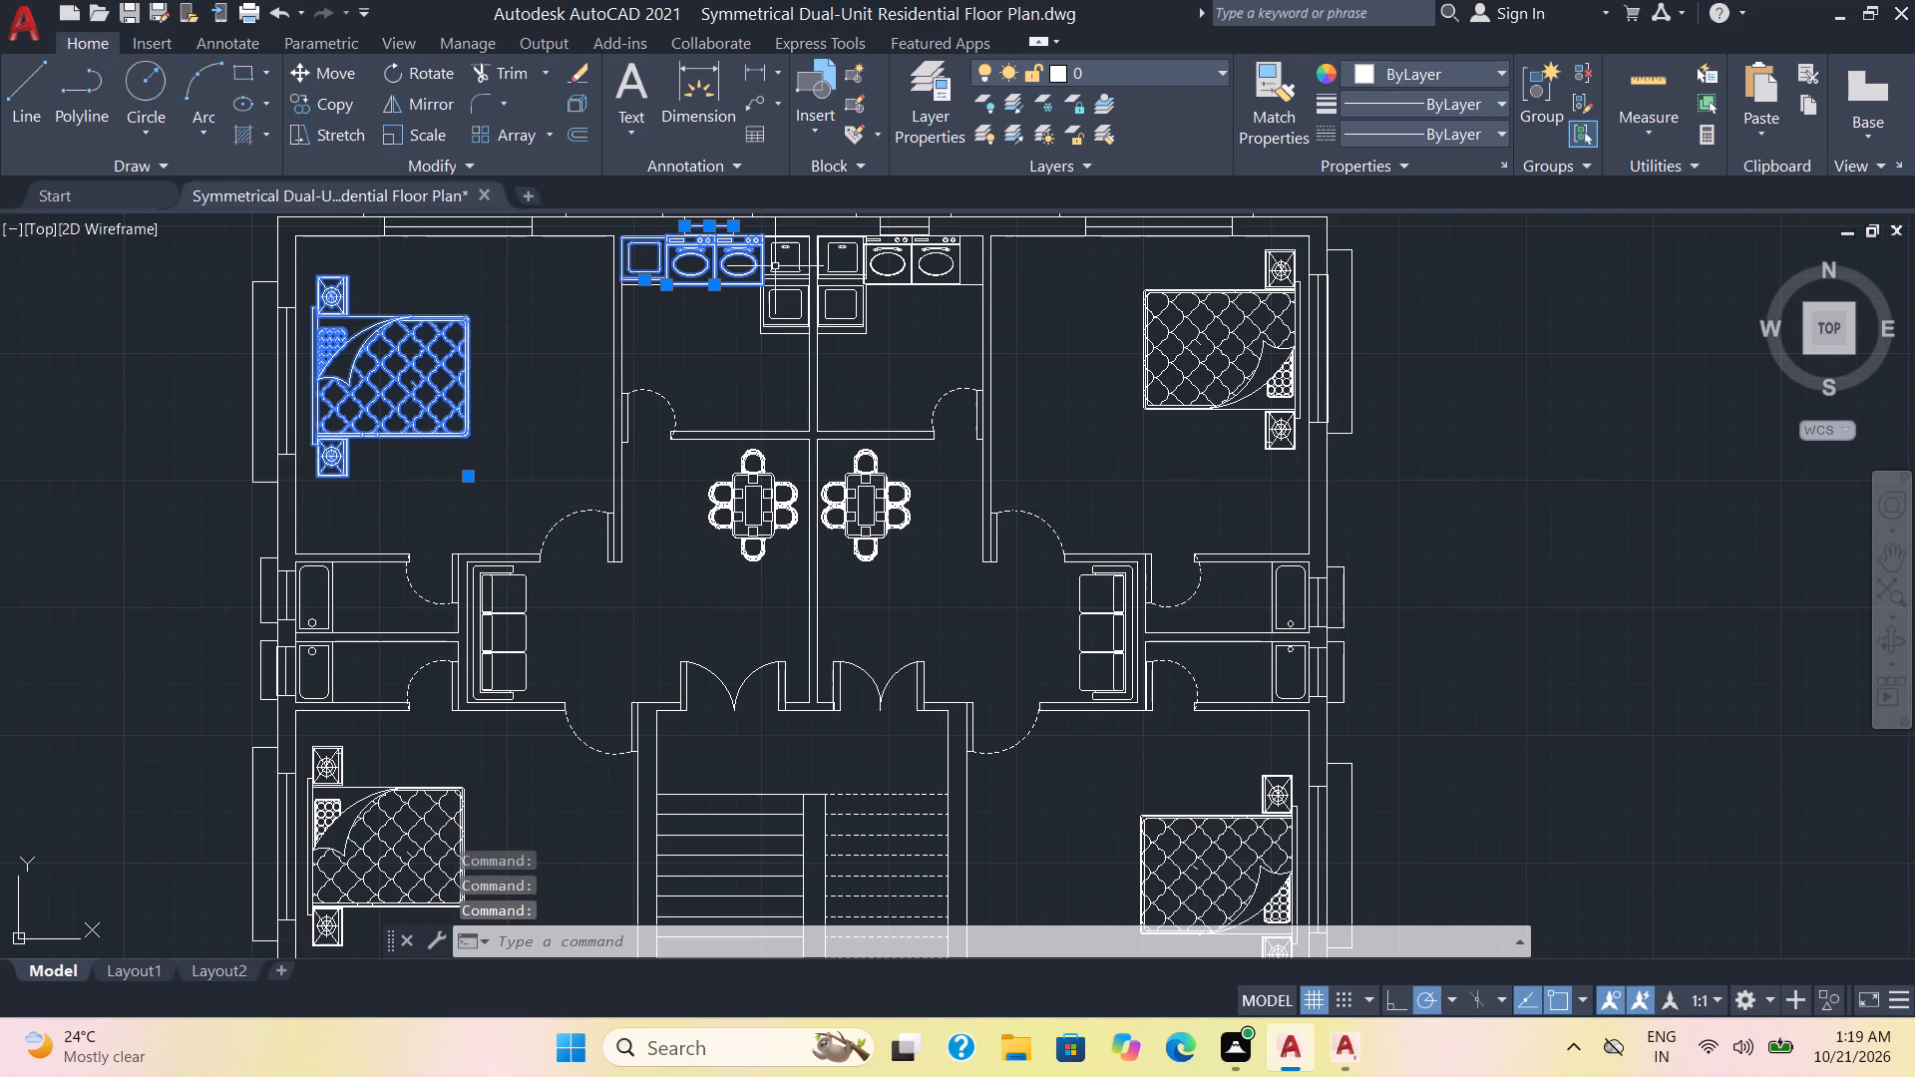
left_click(774, 274)
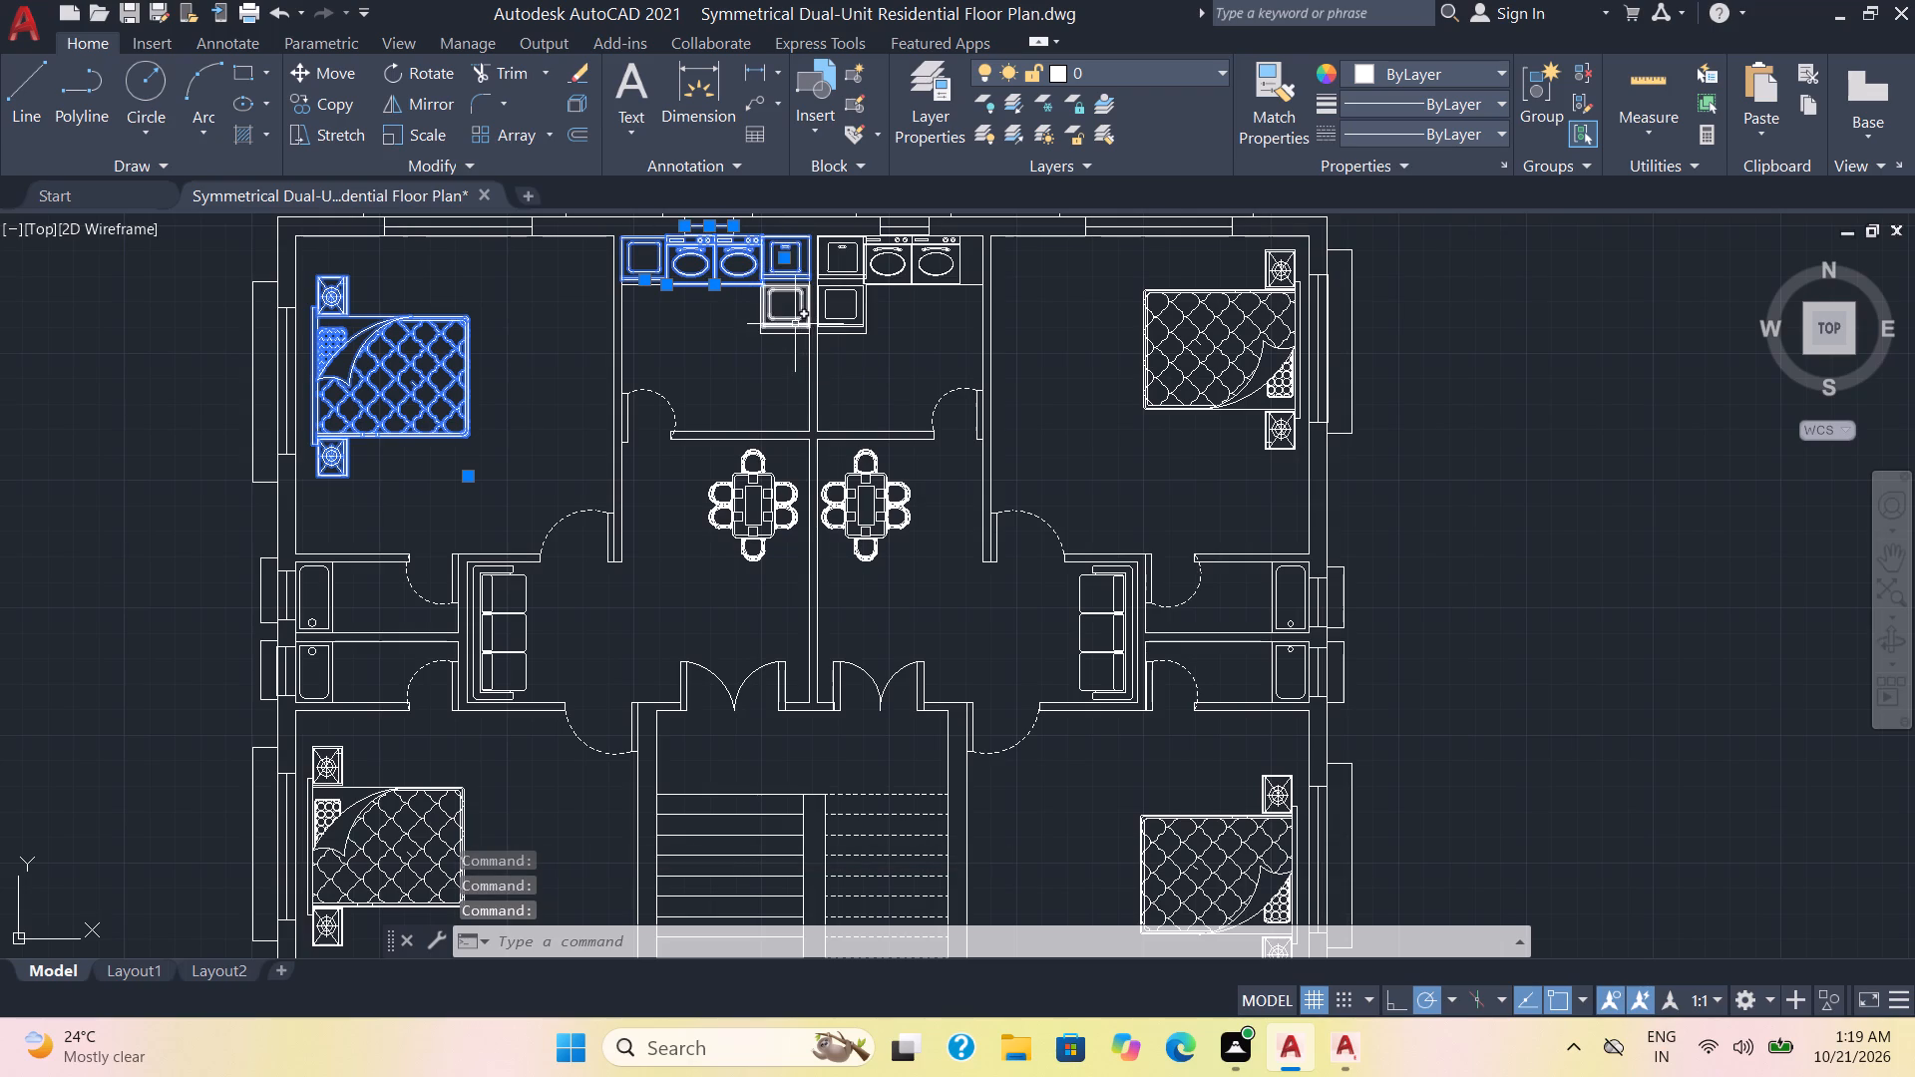
left_click(794, 324)
Add all the right unit's kitchen fixtures and the centre line of its kitchen window to the current selection.
left_click(829, 317)
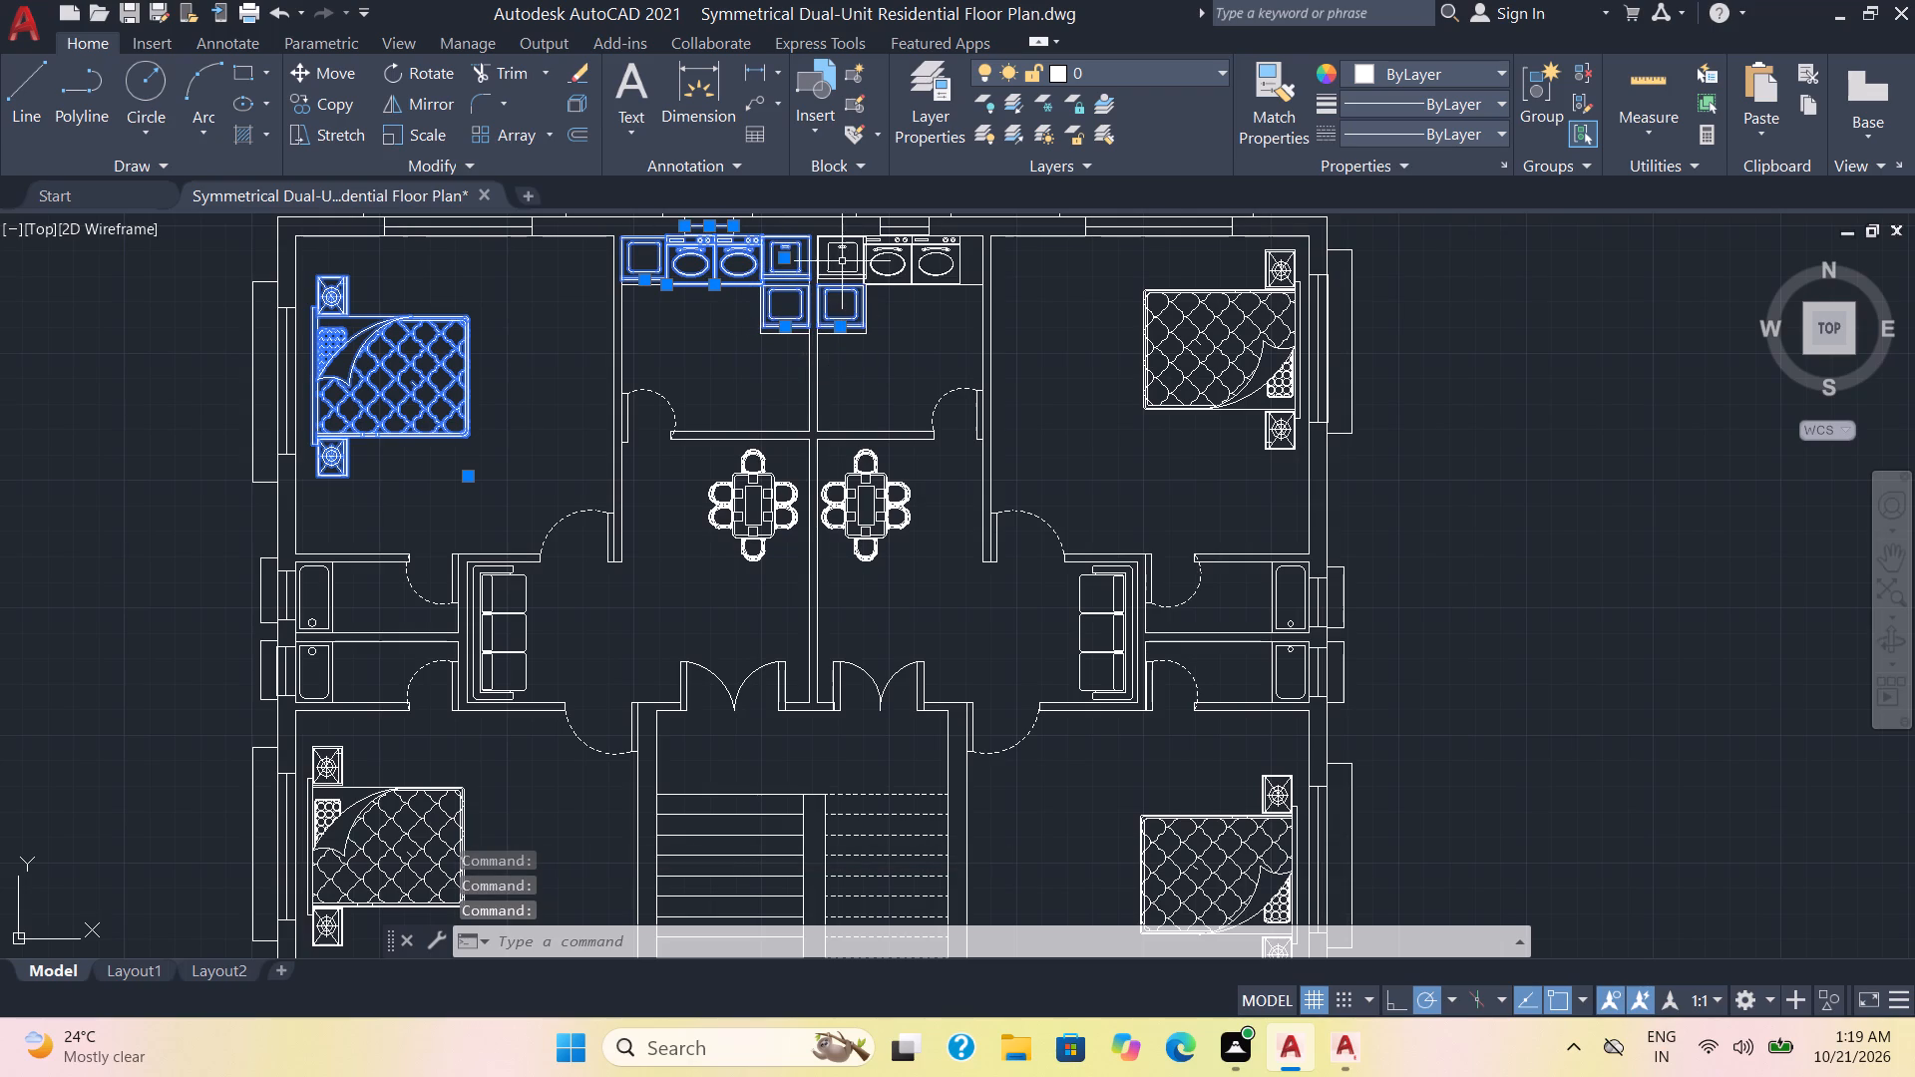
left_click(858, 270)
left_click(887, 268)
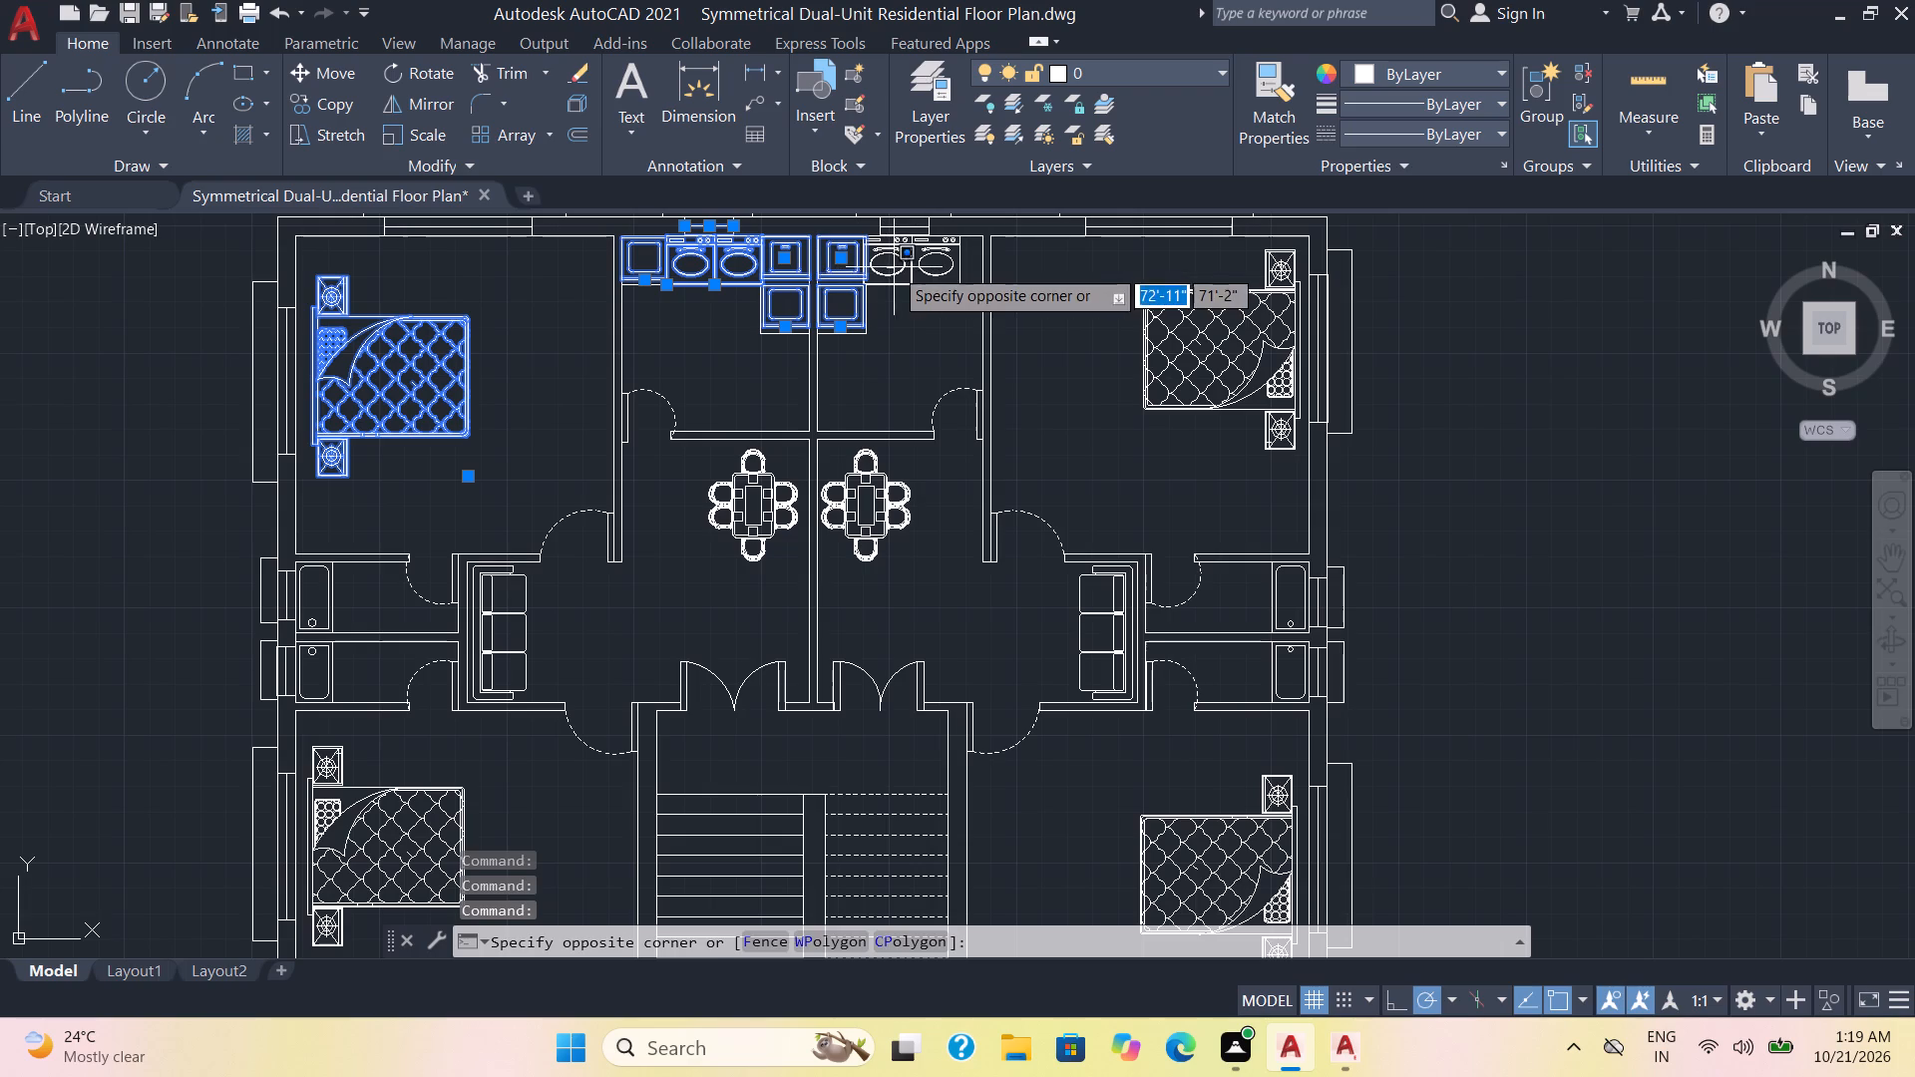
left_click(915, 265)
left_click(904, 264)
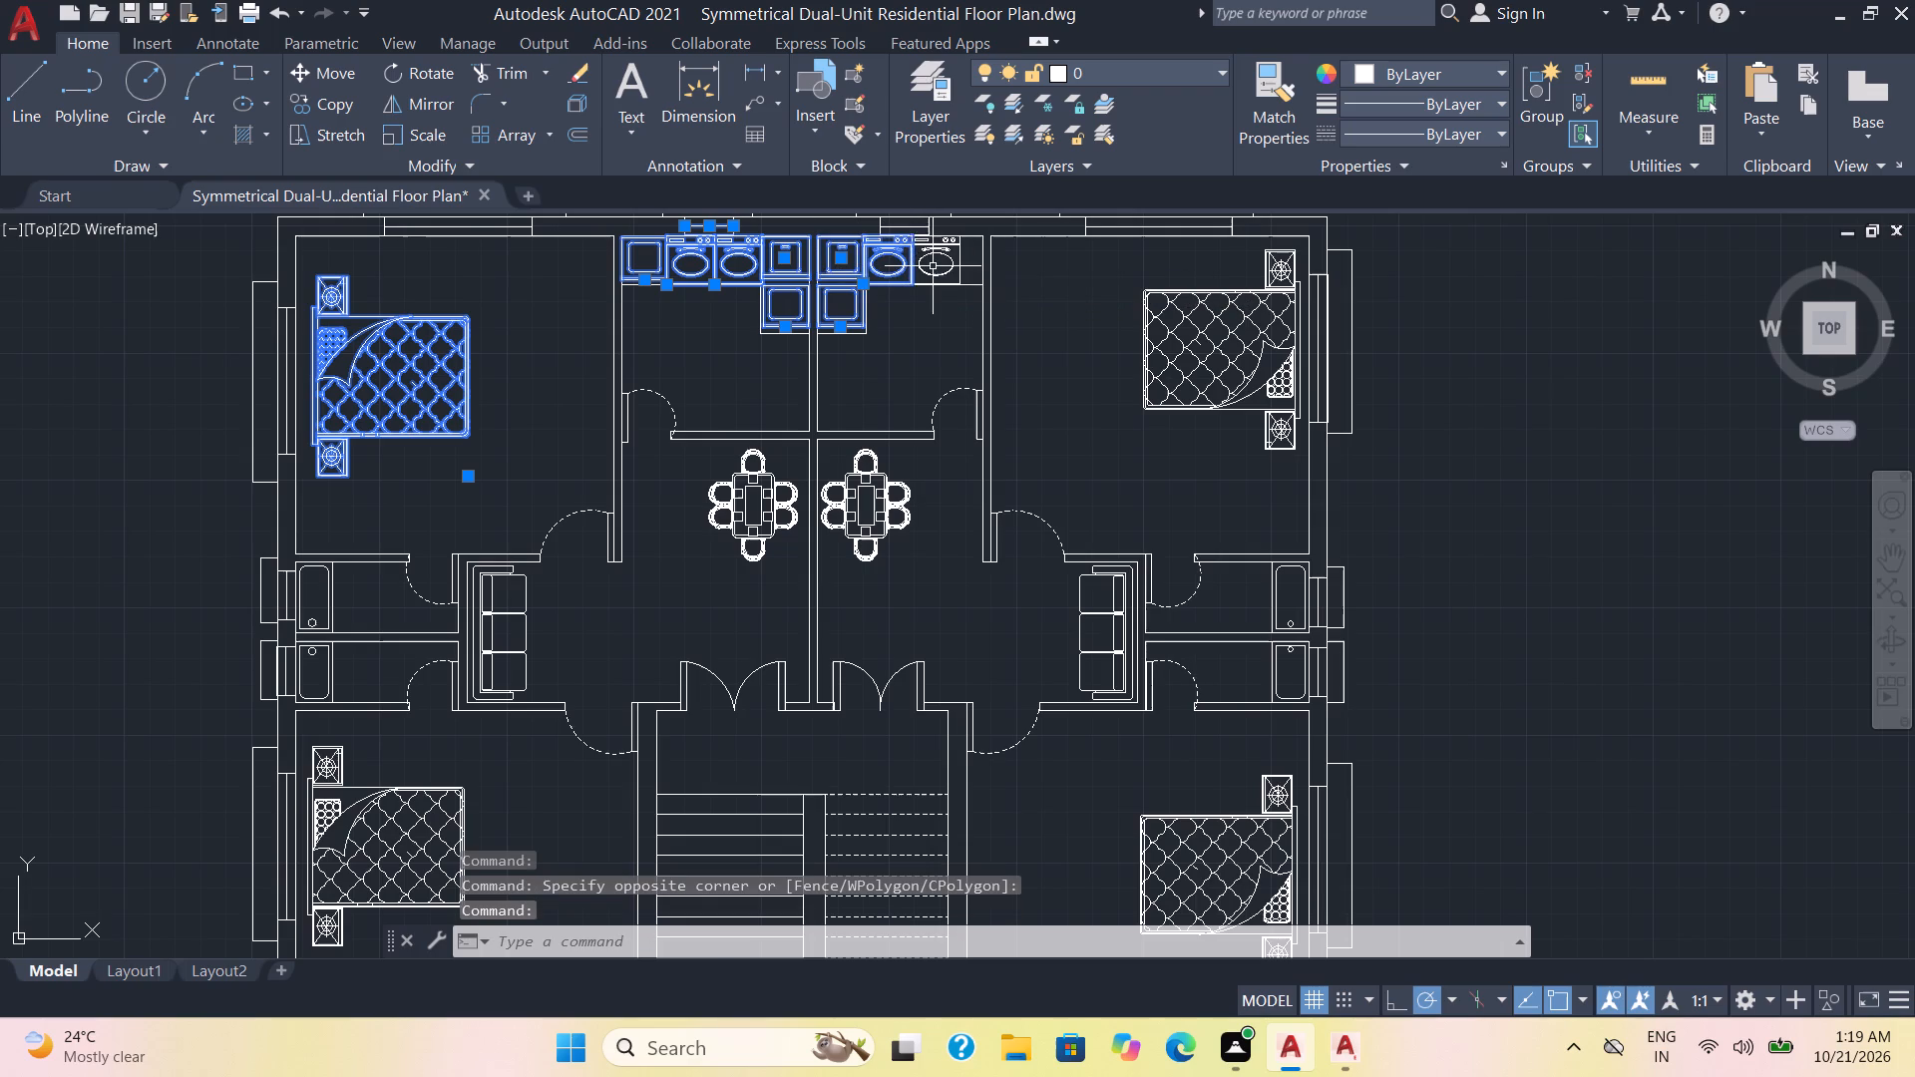
left_click(962, 271)
scroll(926, 267, "up", 2)
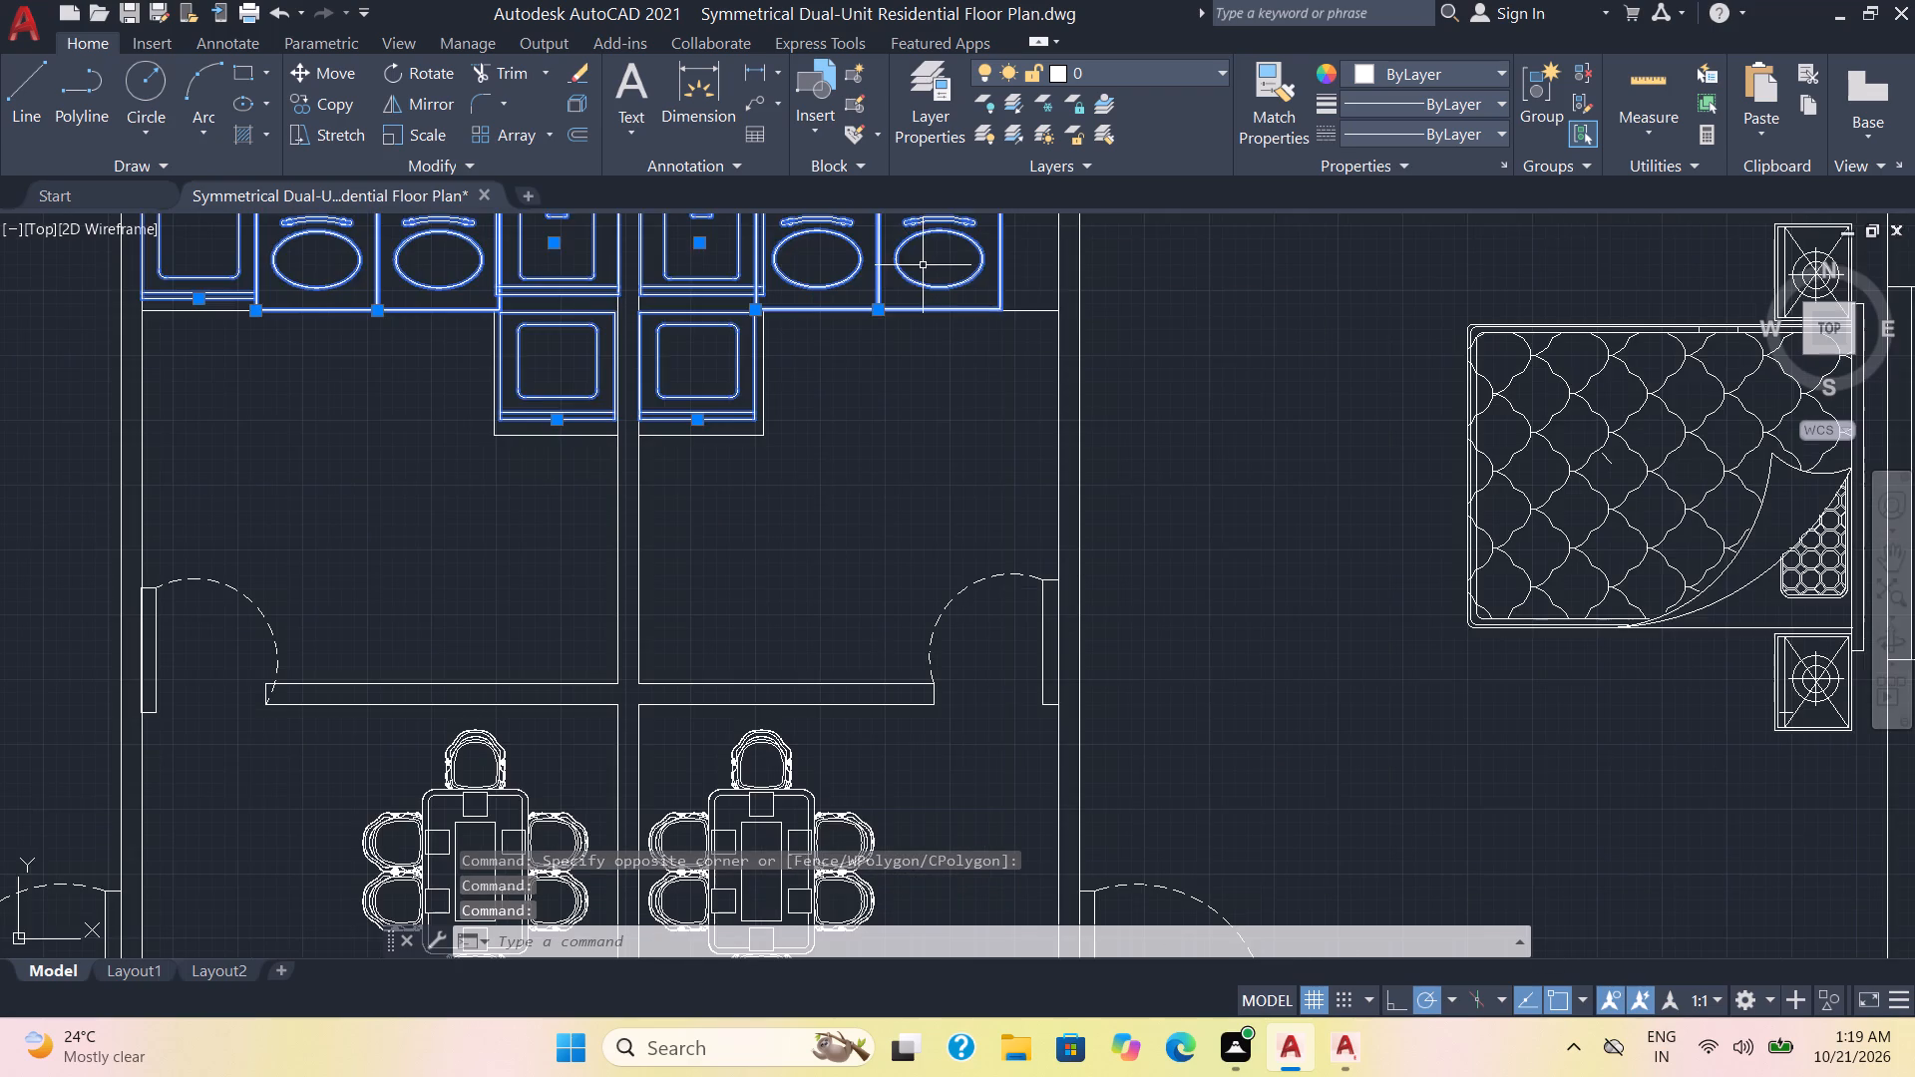
middle_click_drag(921, 265, 908, 556)
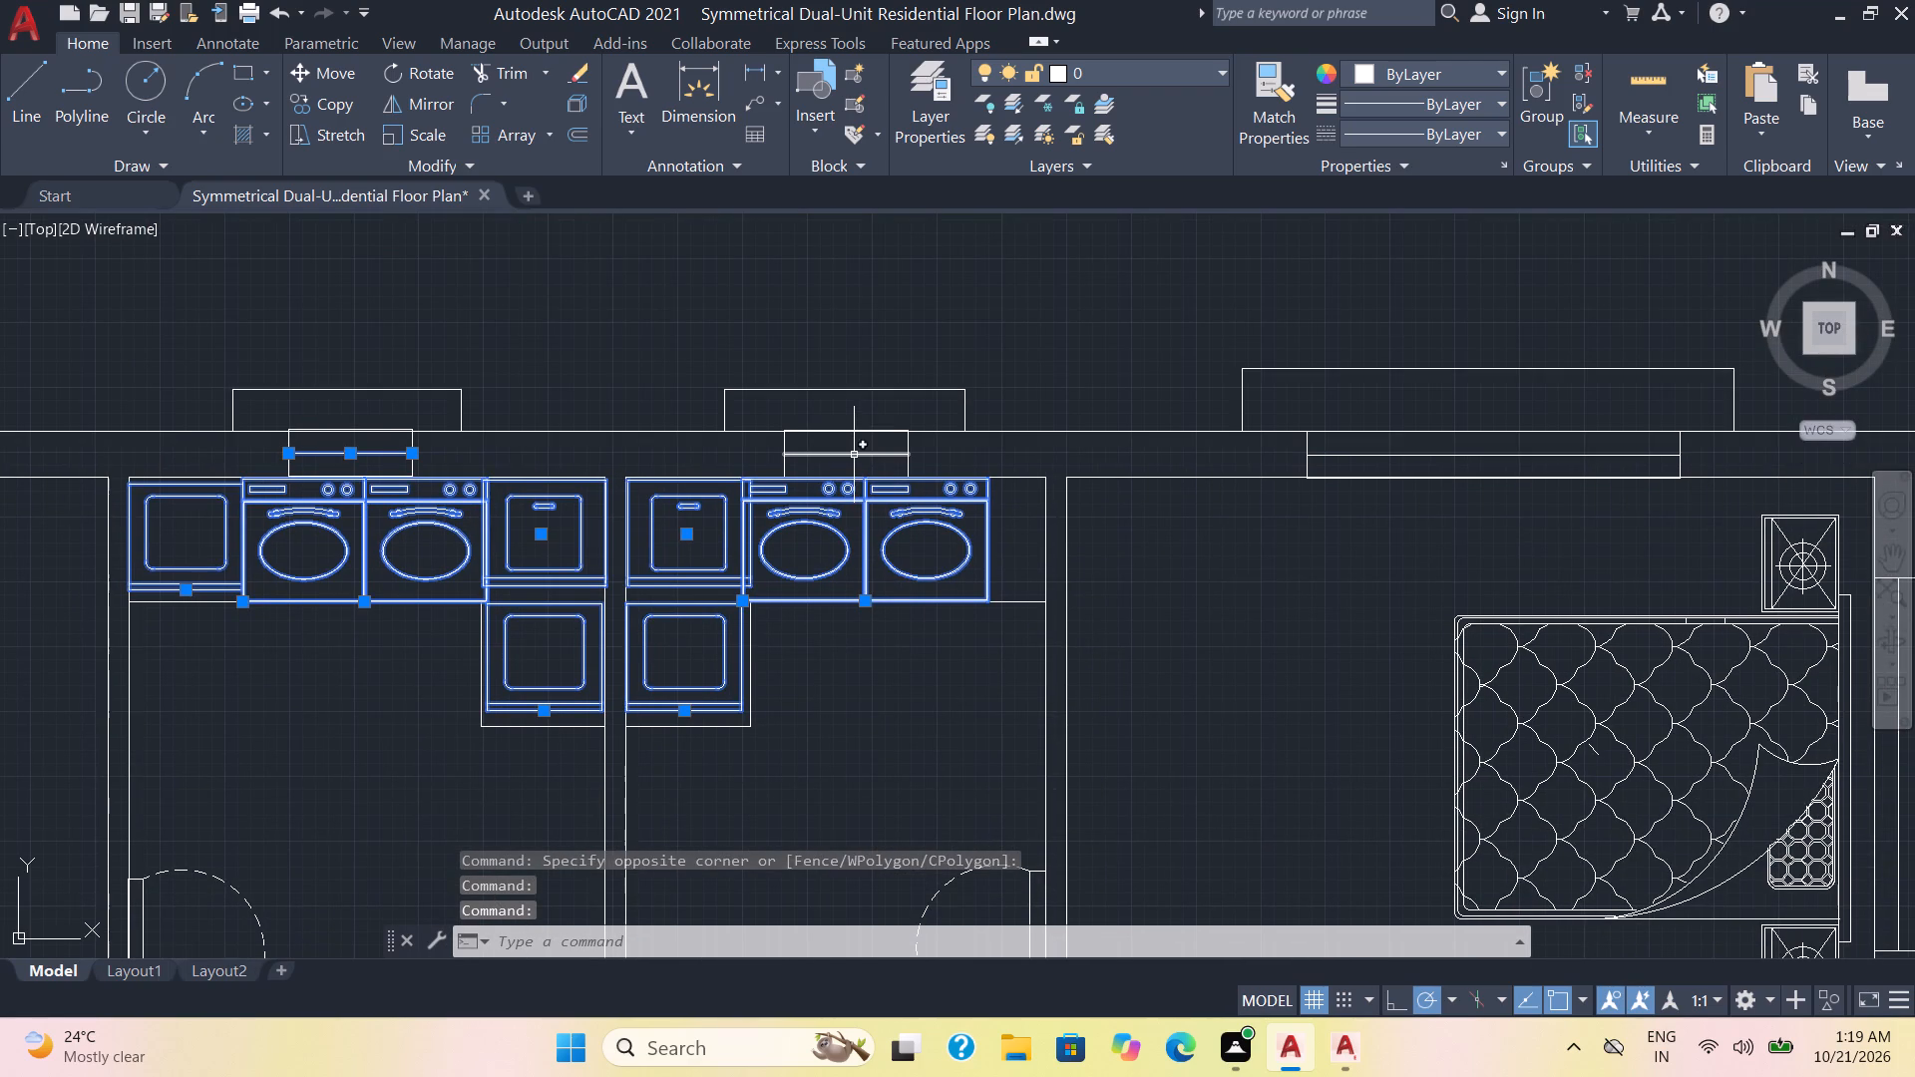
left_click(854, 455)
Add the right unit's upper bedroom bed and the centre lines of that room's two windows to the selection.
scroll(922, 449, "down", 2)
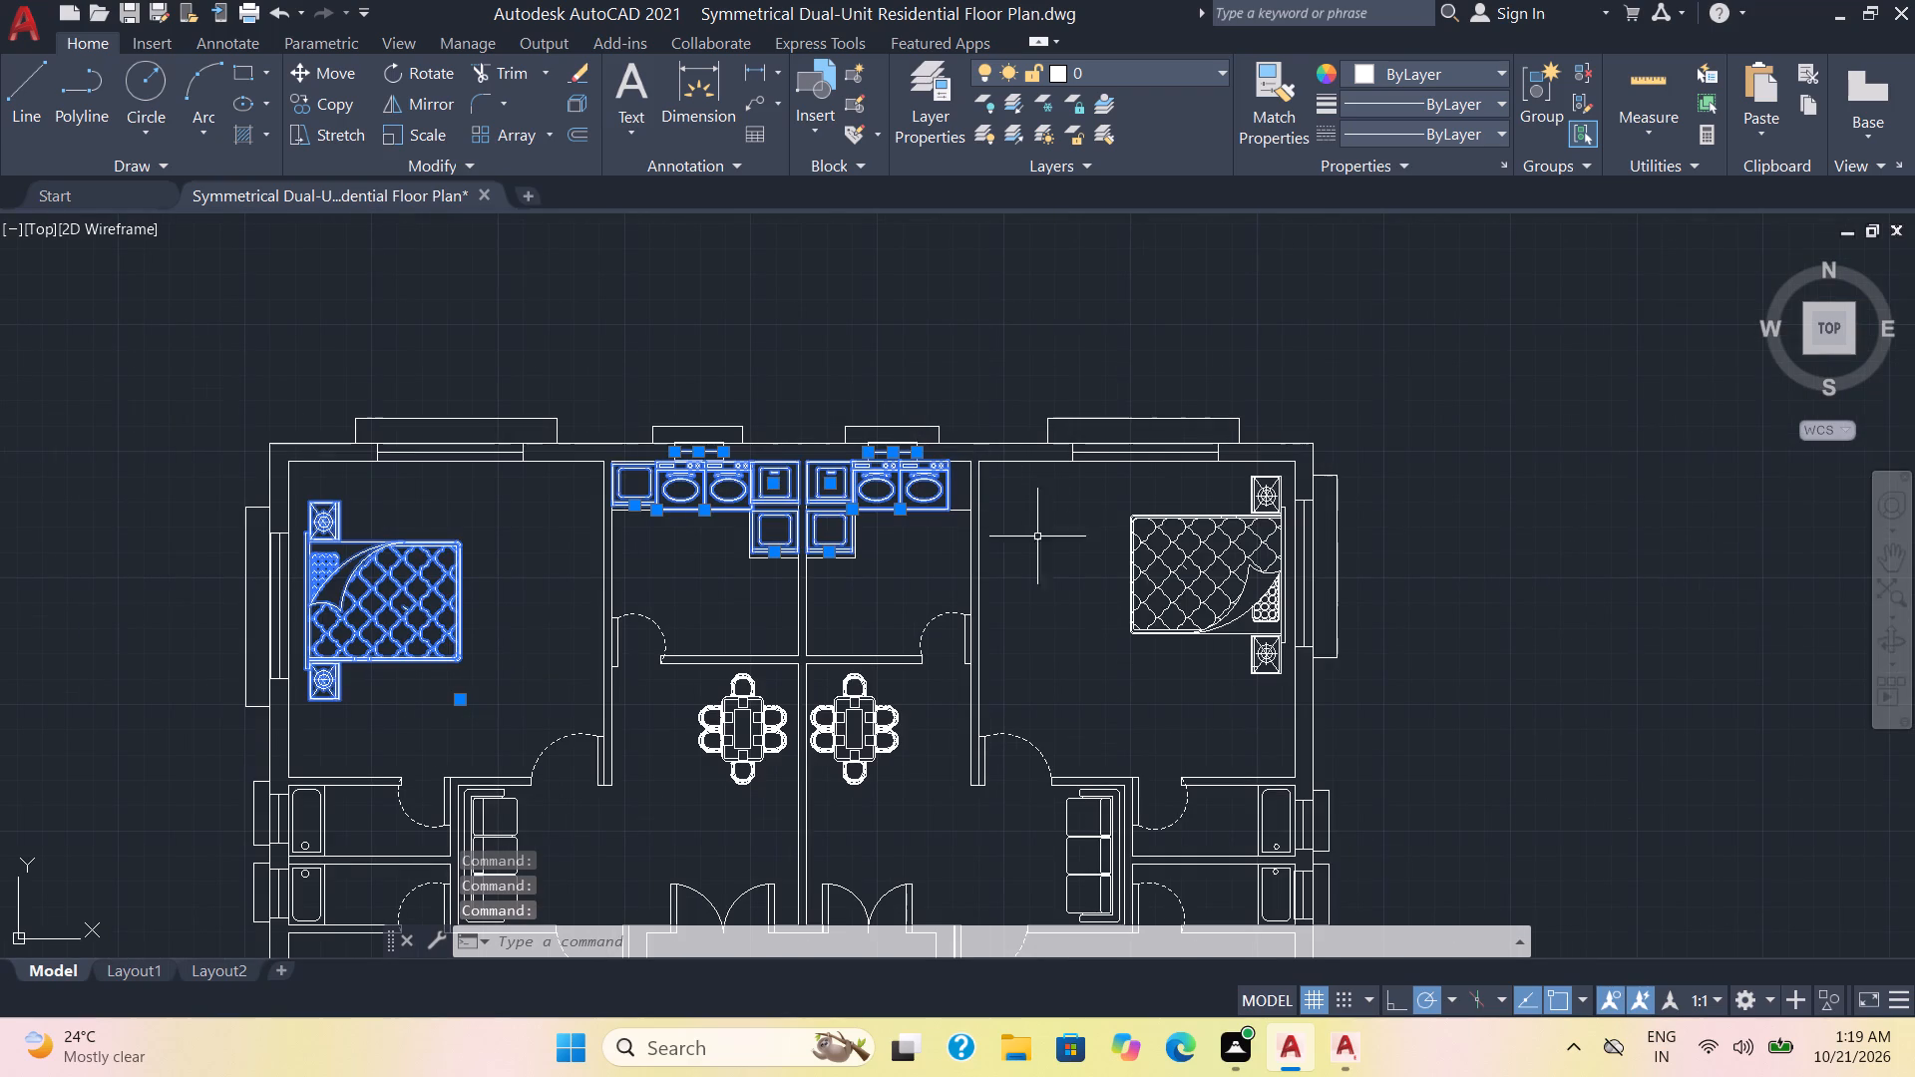
left_click(1235, 614)
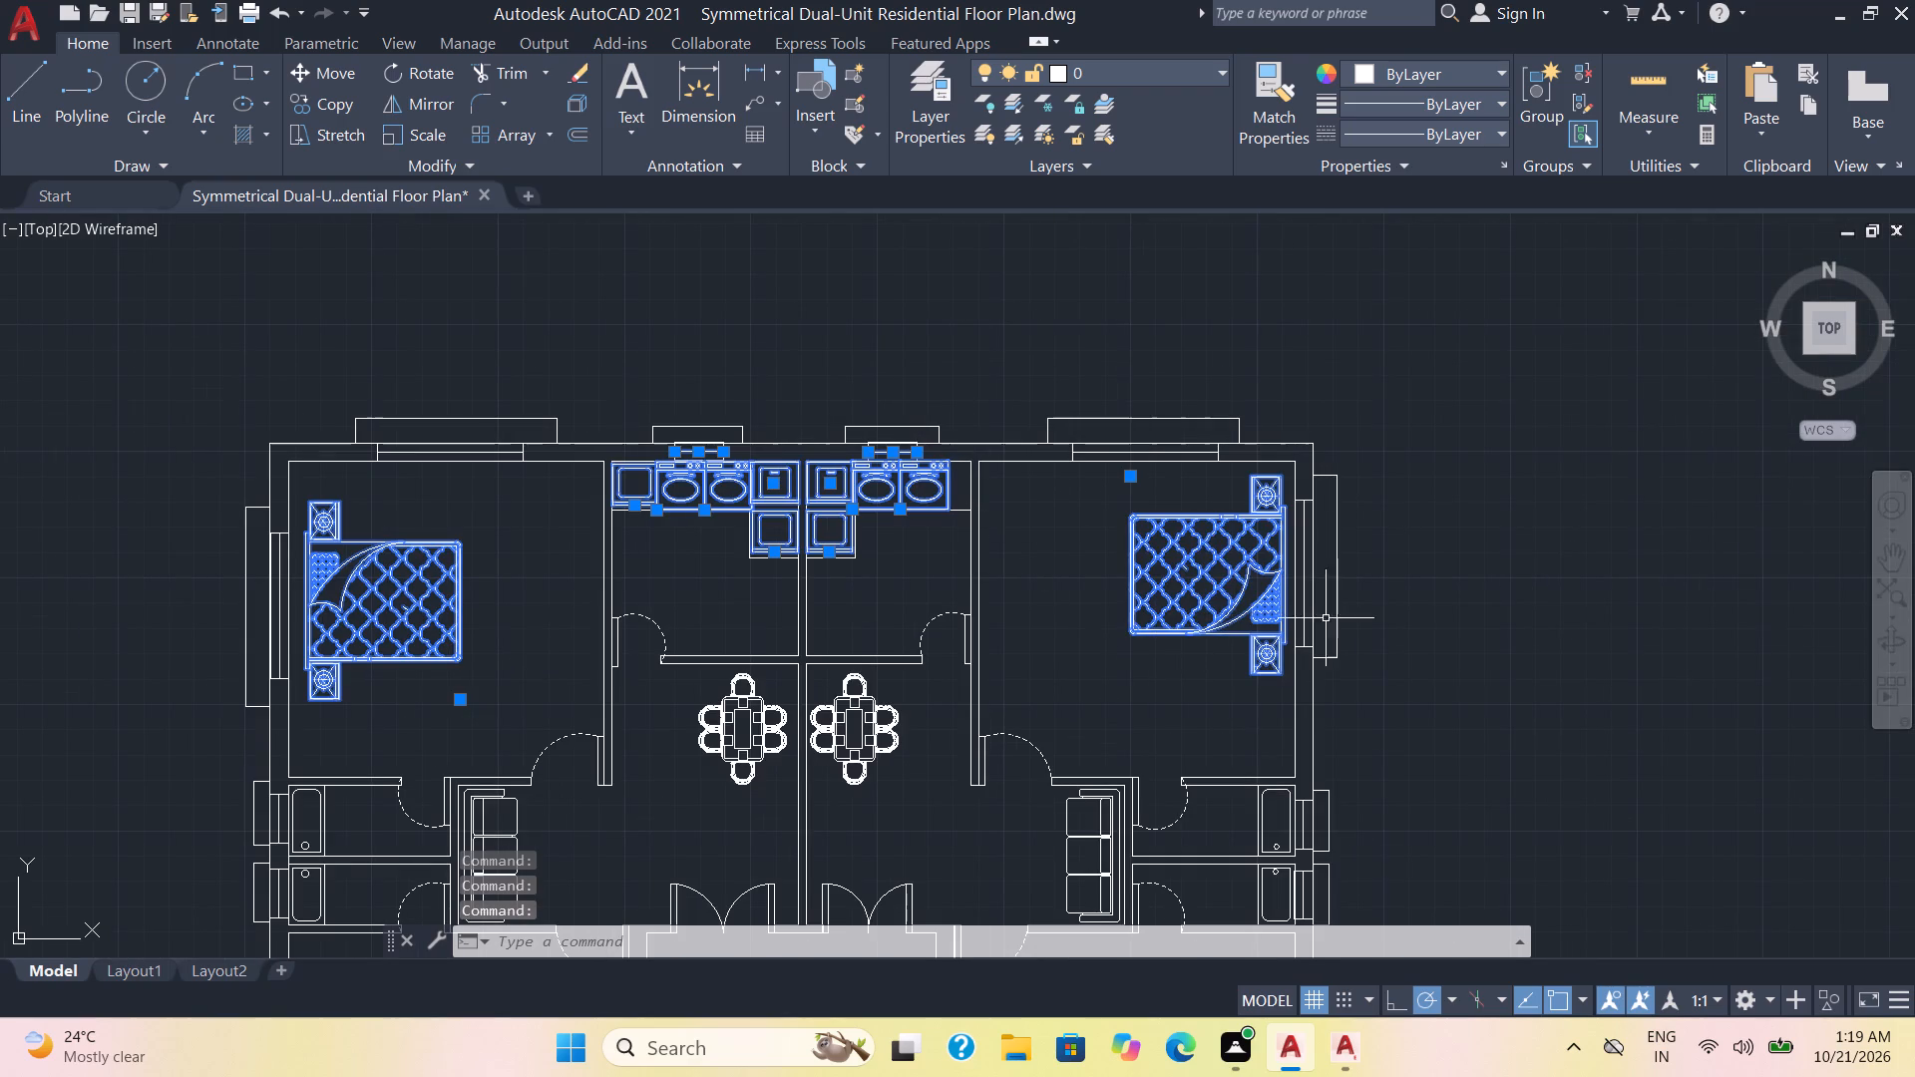
left_click(1176, 452)
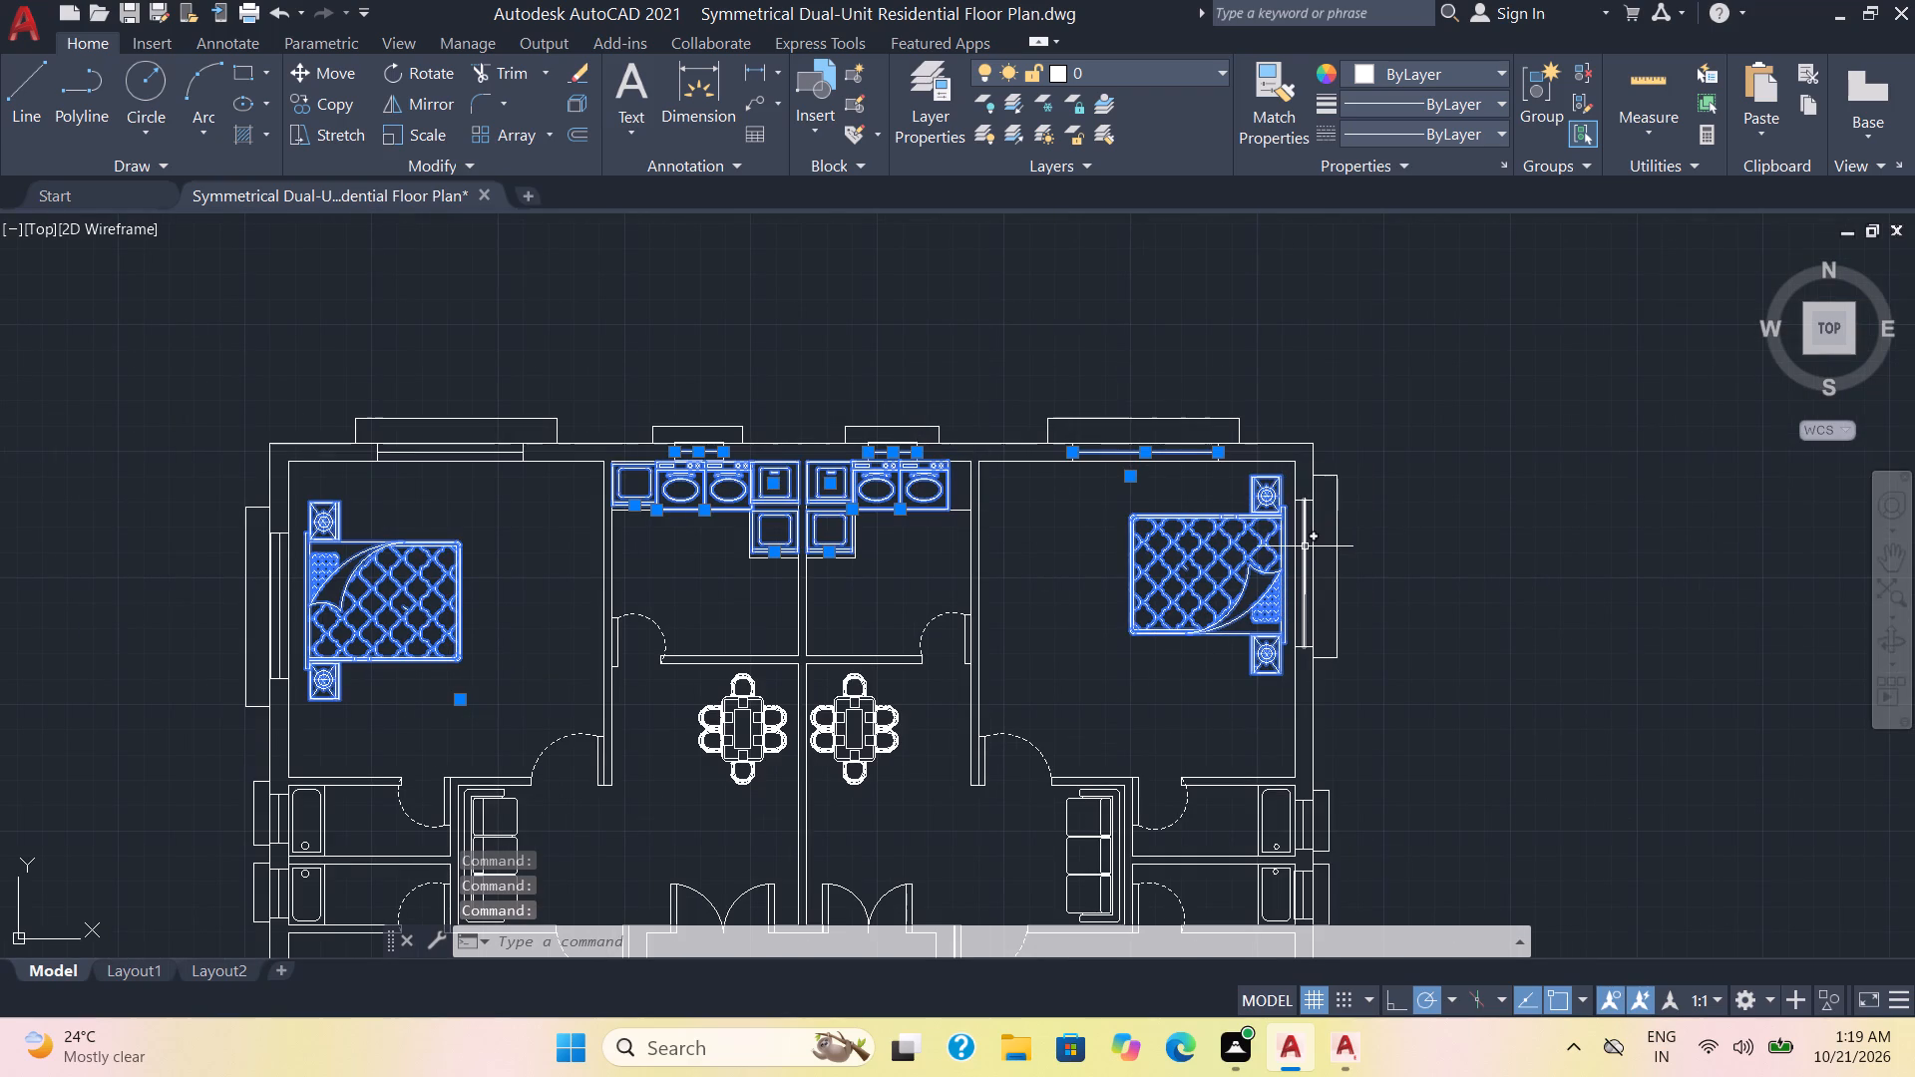
left_click(1305, 546)
Add the right unit's upper bathroom tub outline, drain circle, both enclosing side lines and window centre line to the selection.
middle_click_drag(1173, 607, 1194, 315)
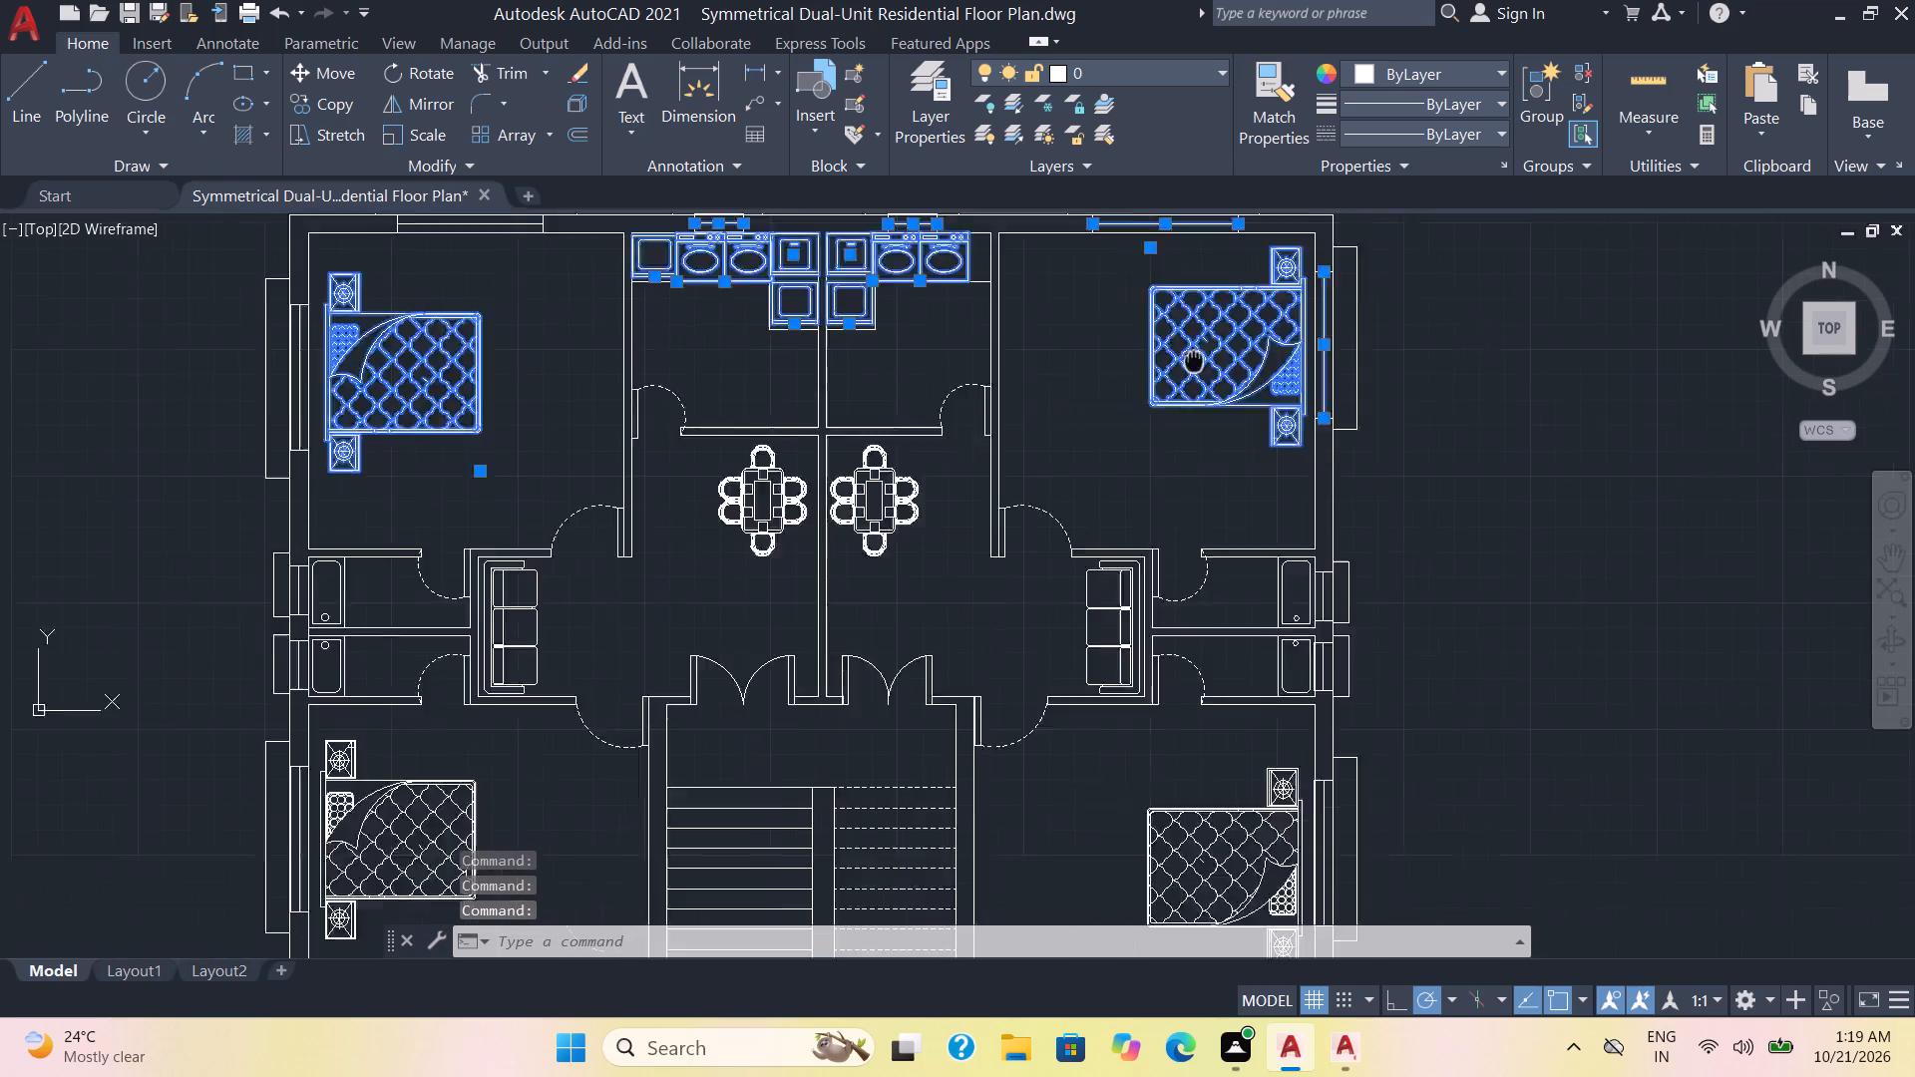
middle_click_drag(1194, 315, 1194, 240)
scroll(1290, 460, "up", 1)
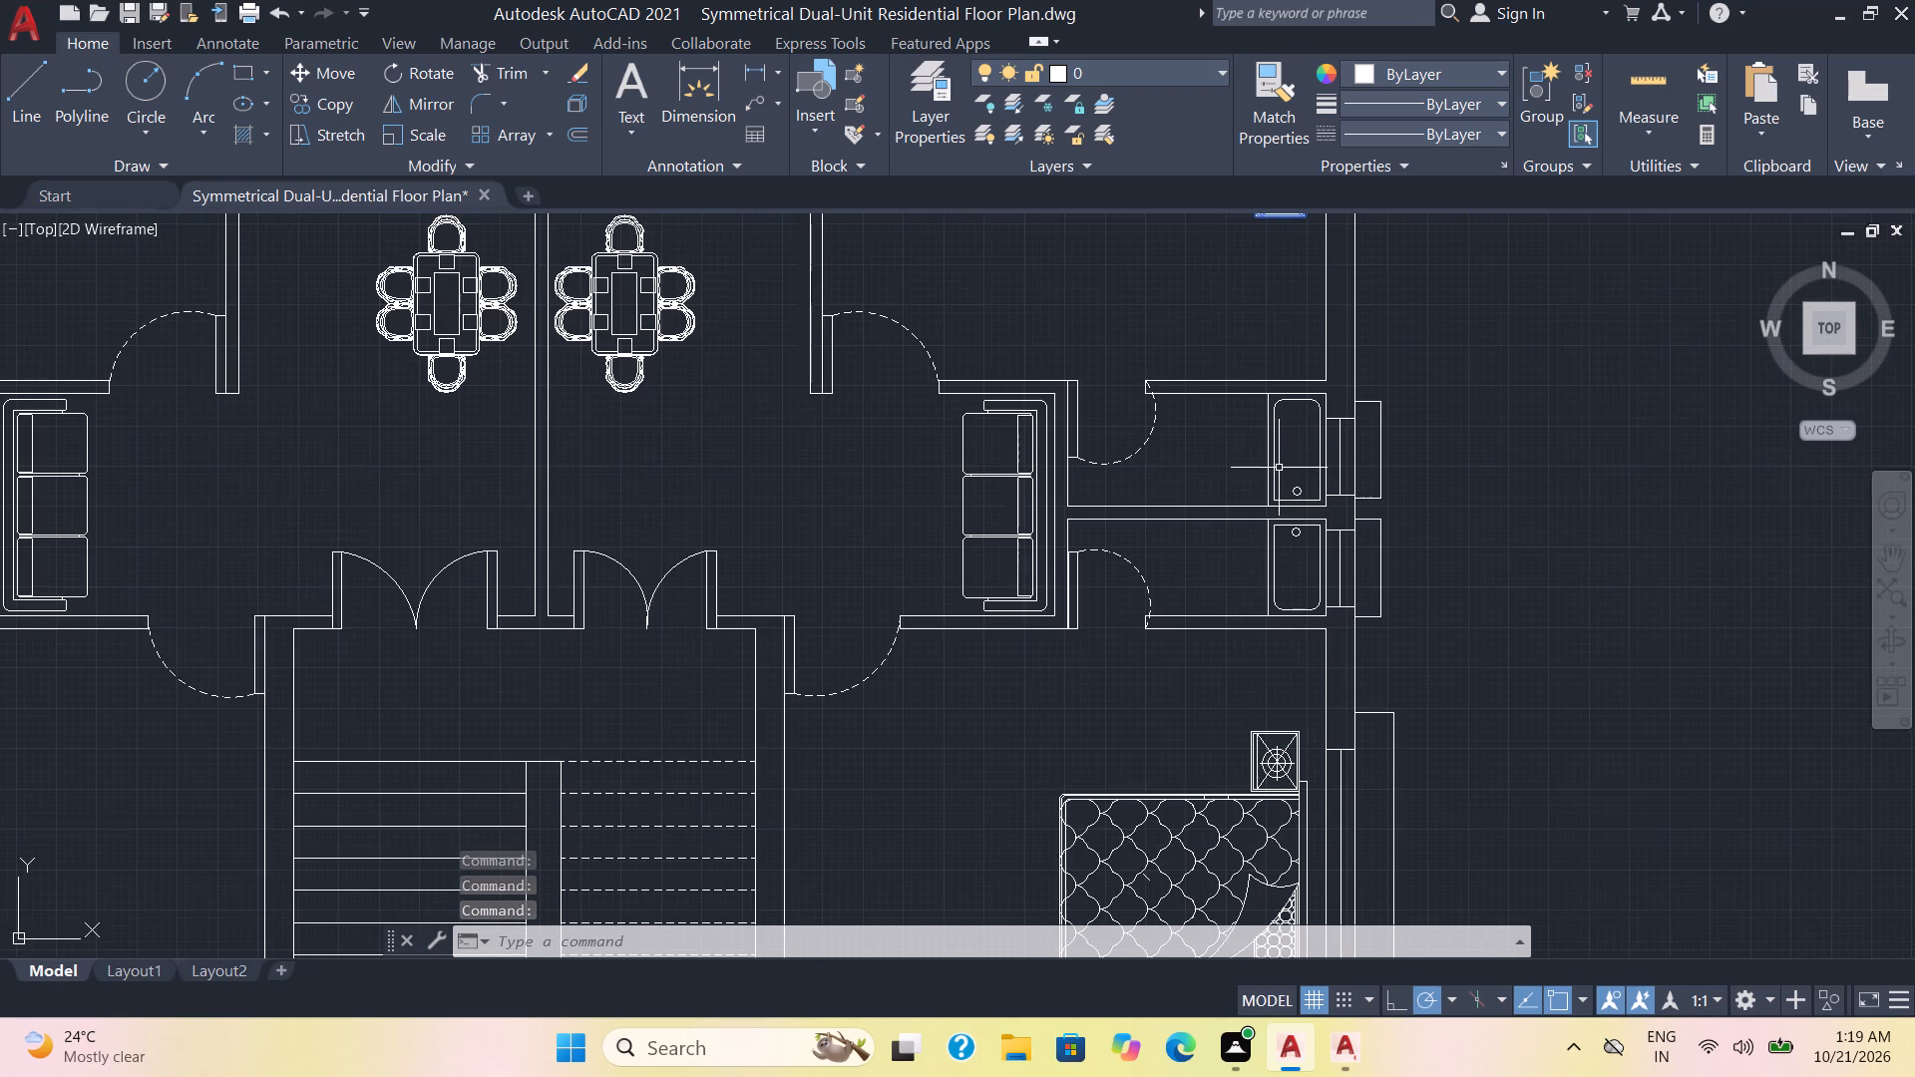
scroll(1277, 471, "up", 2)
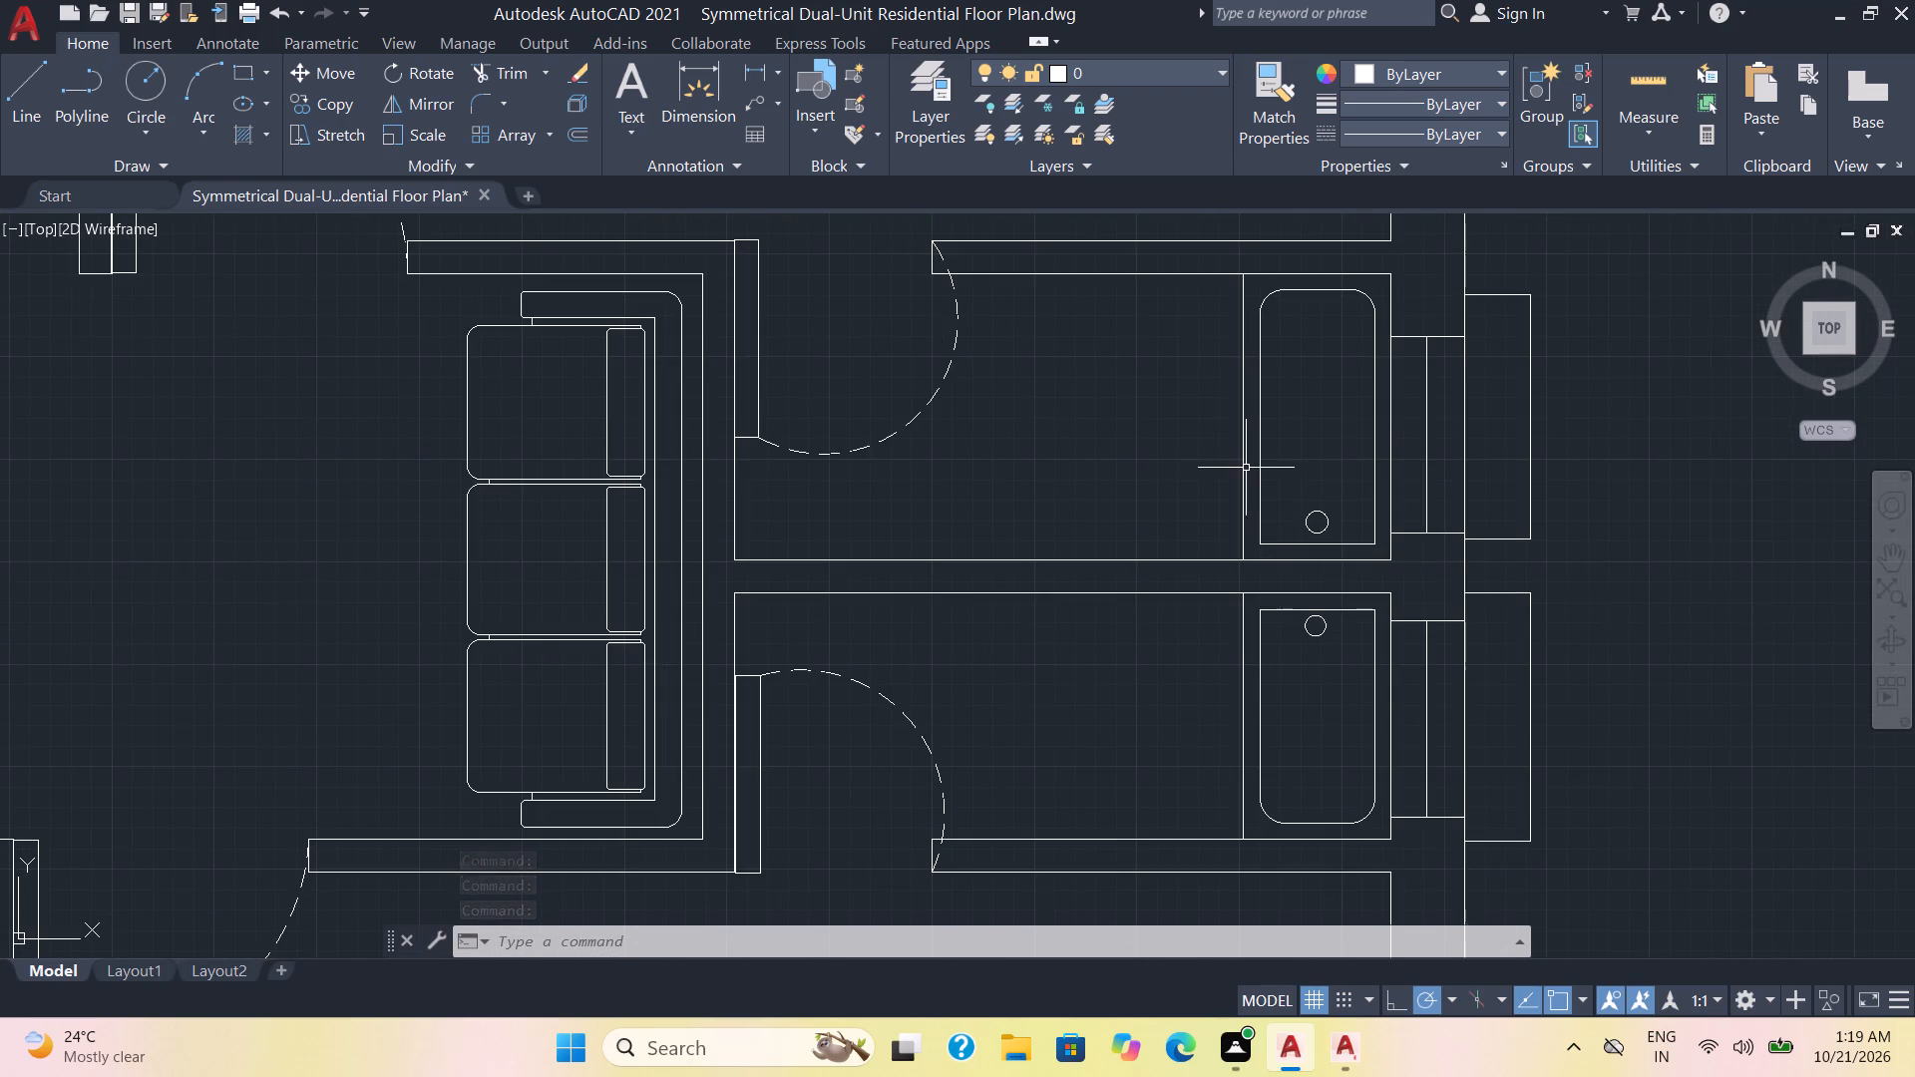
left_click(1243, 468)
left_click(1260, 457)
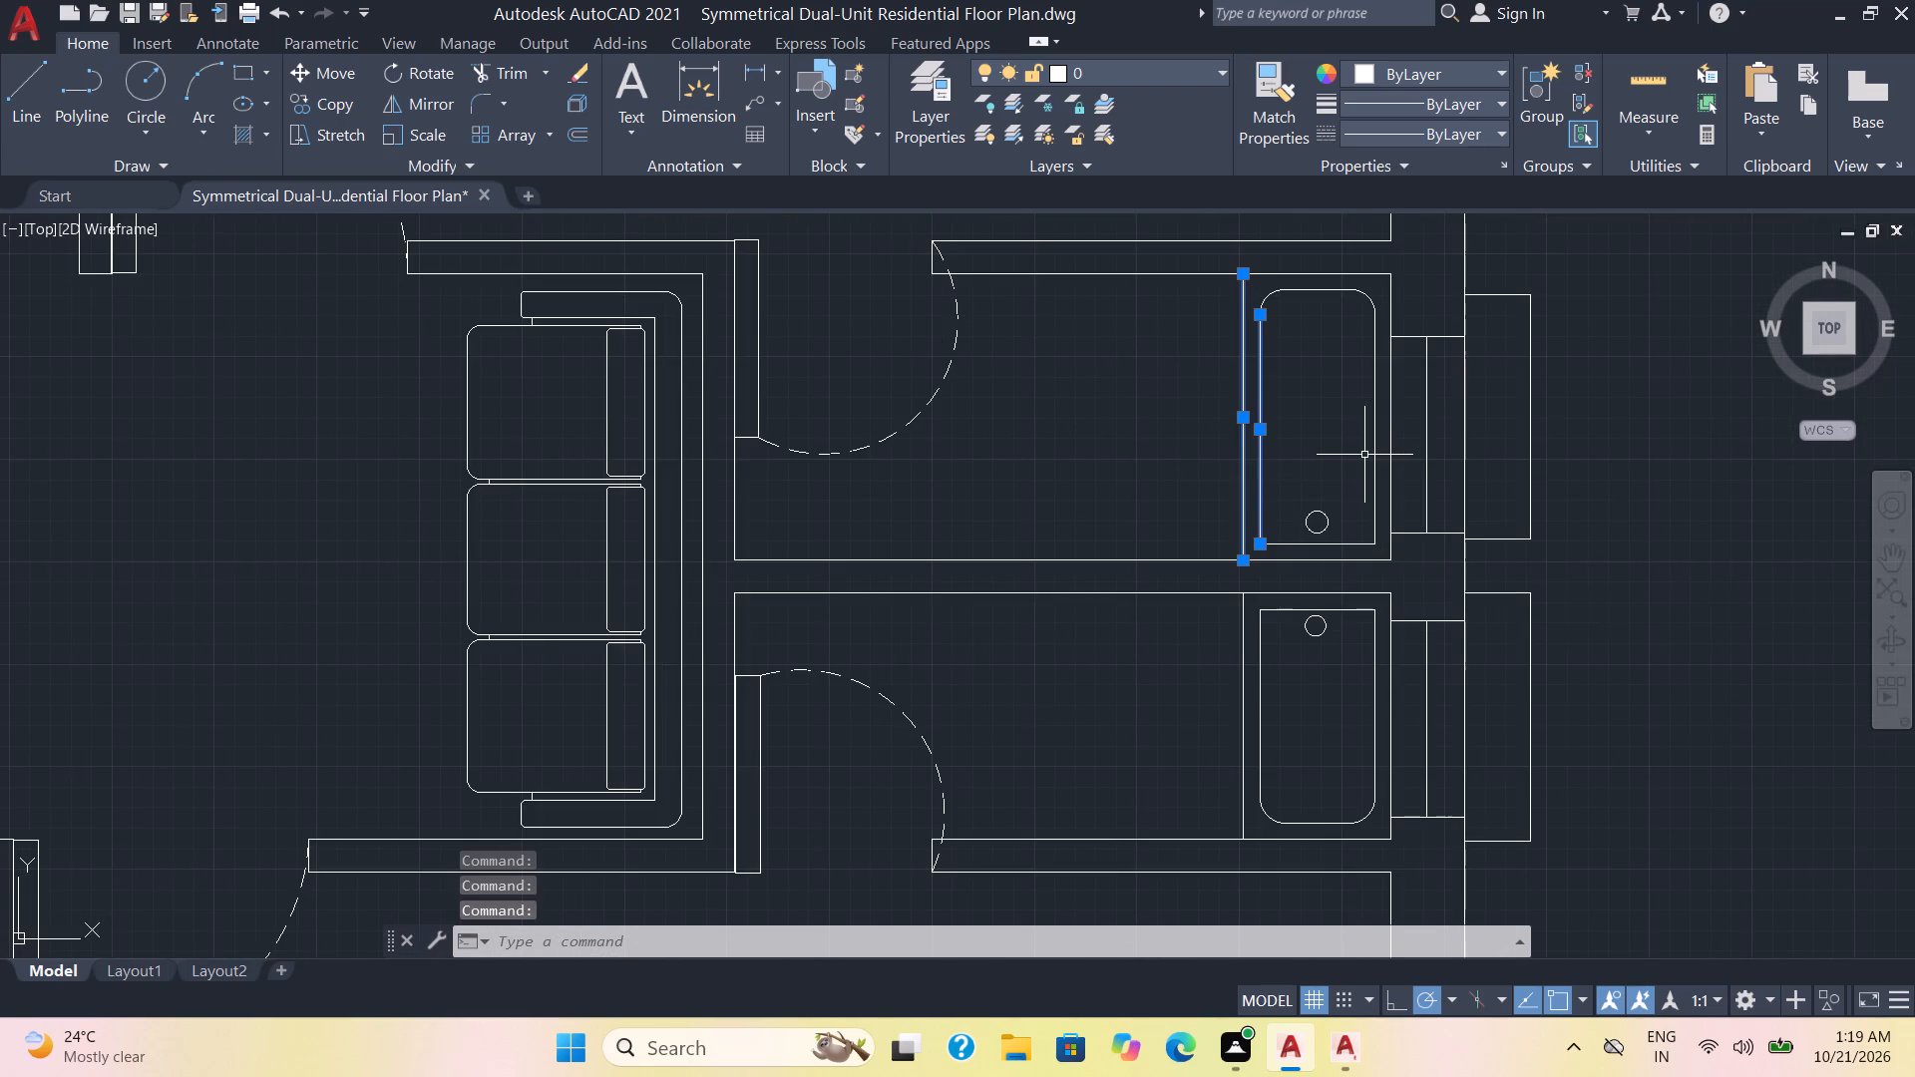
left_click(1376, 454)
left_click(1339, 542)
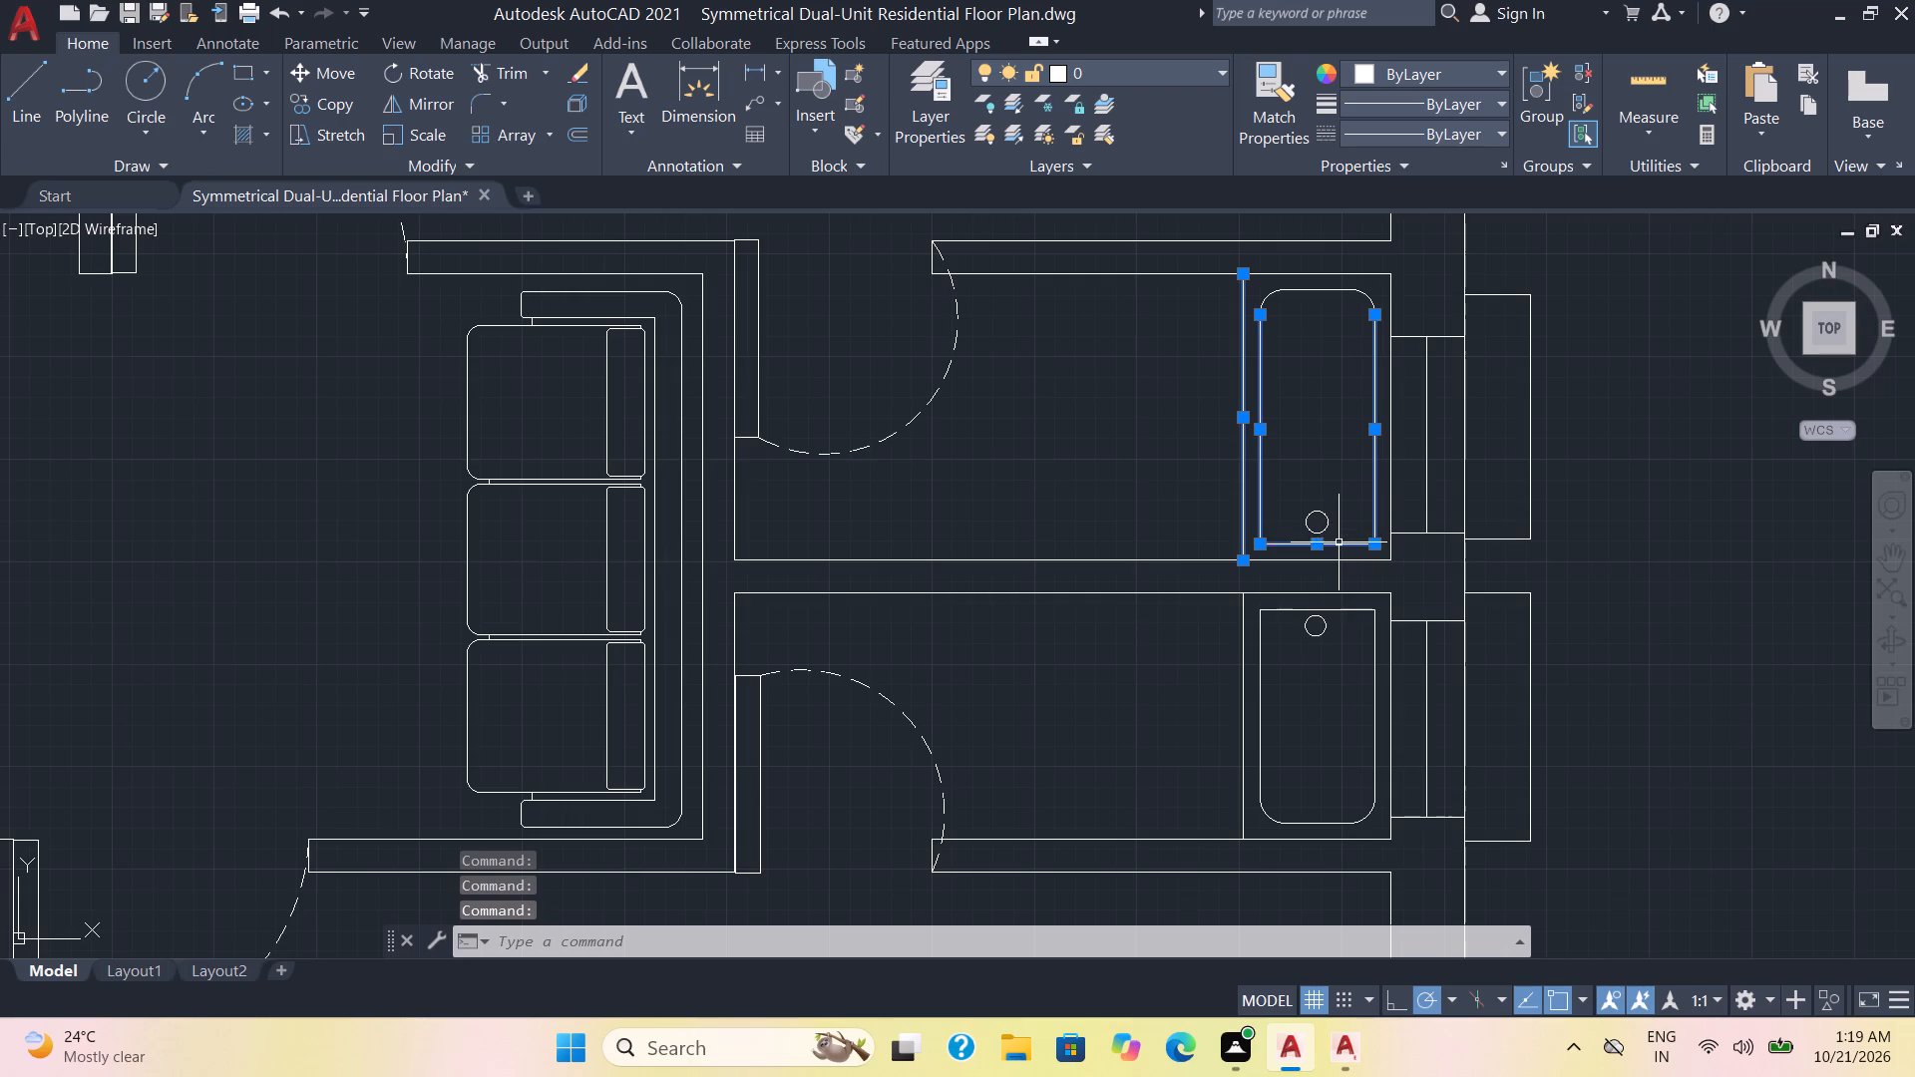
left_click(1316, 533)
left_click(1325, 287)
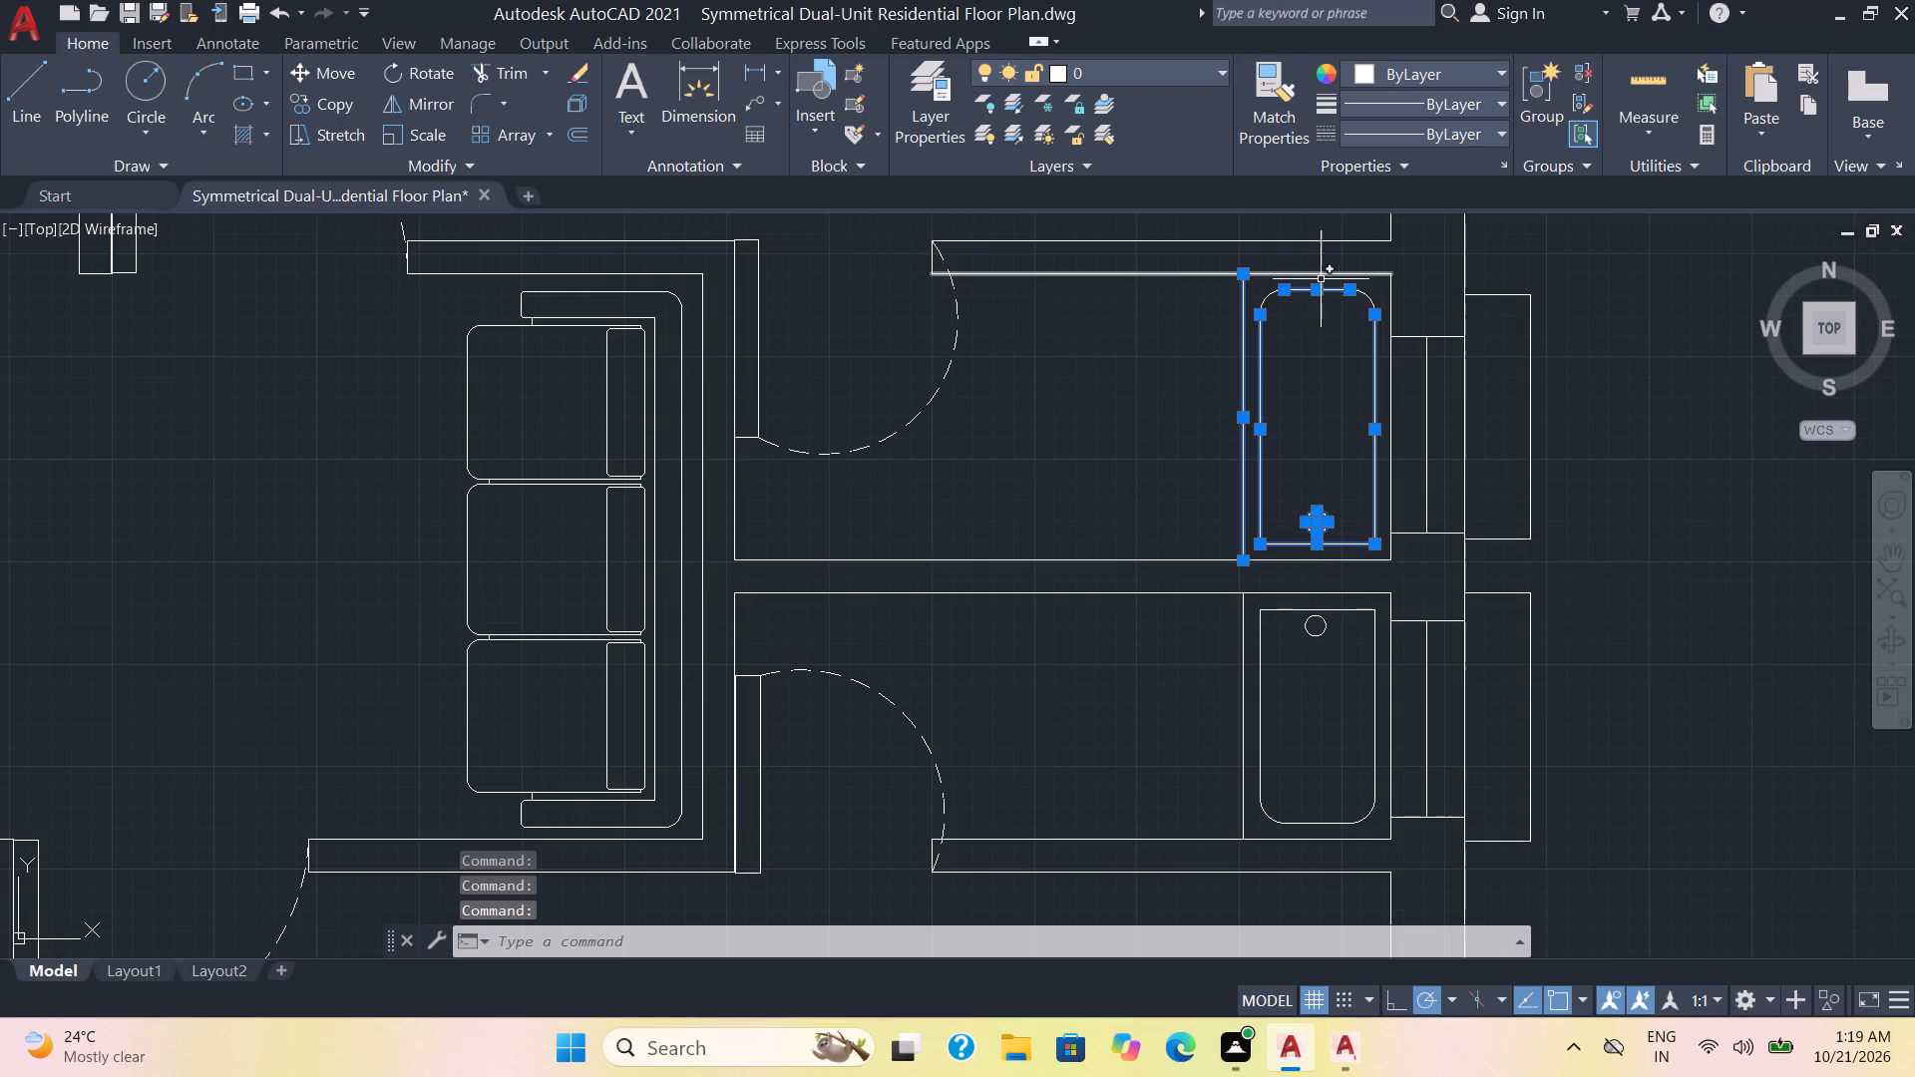
left_click(1263, 299)
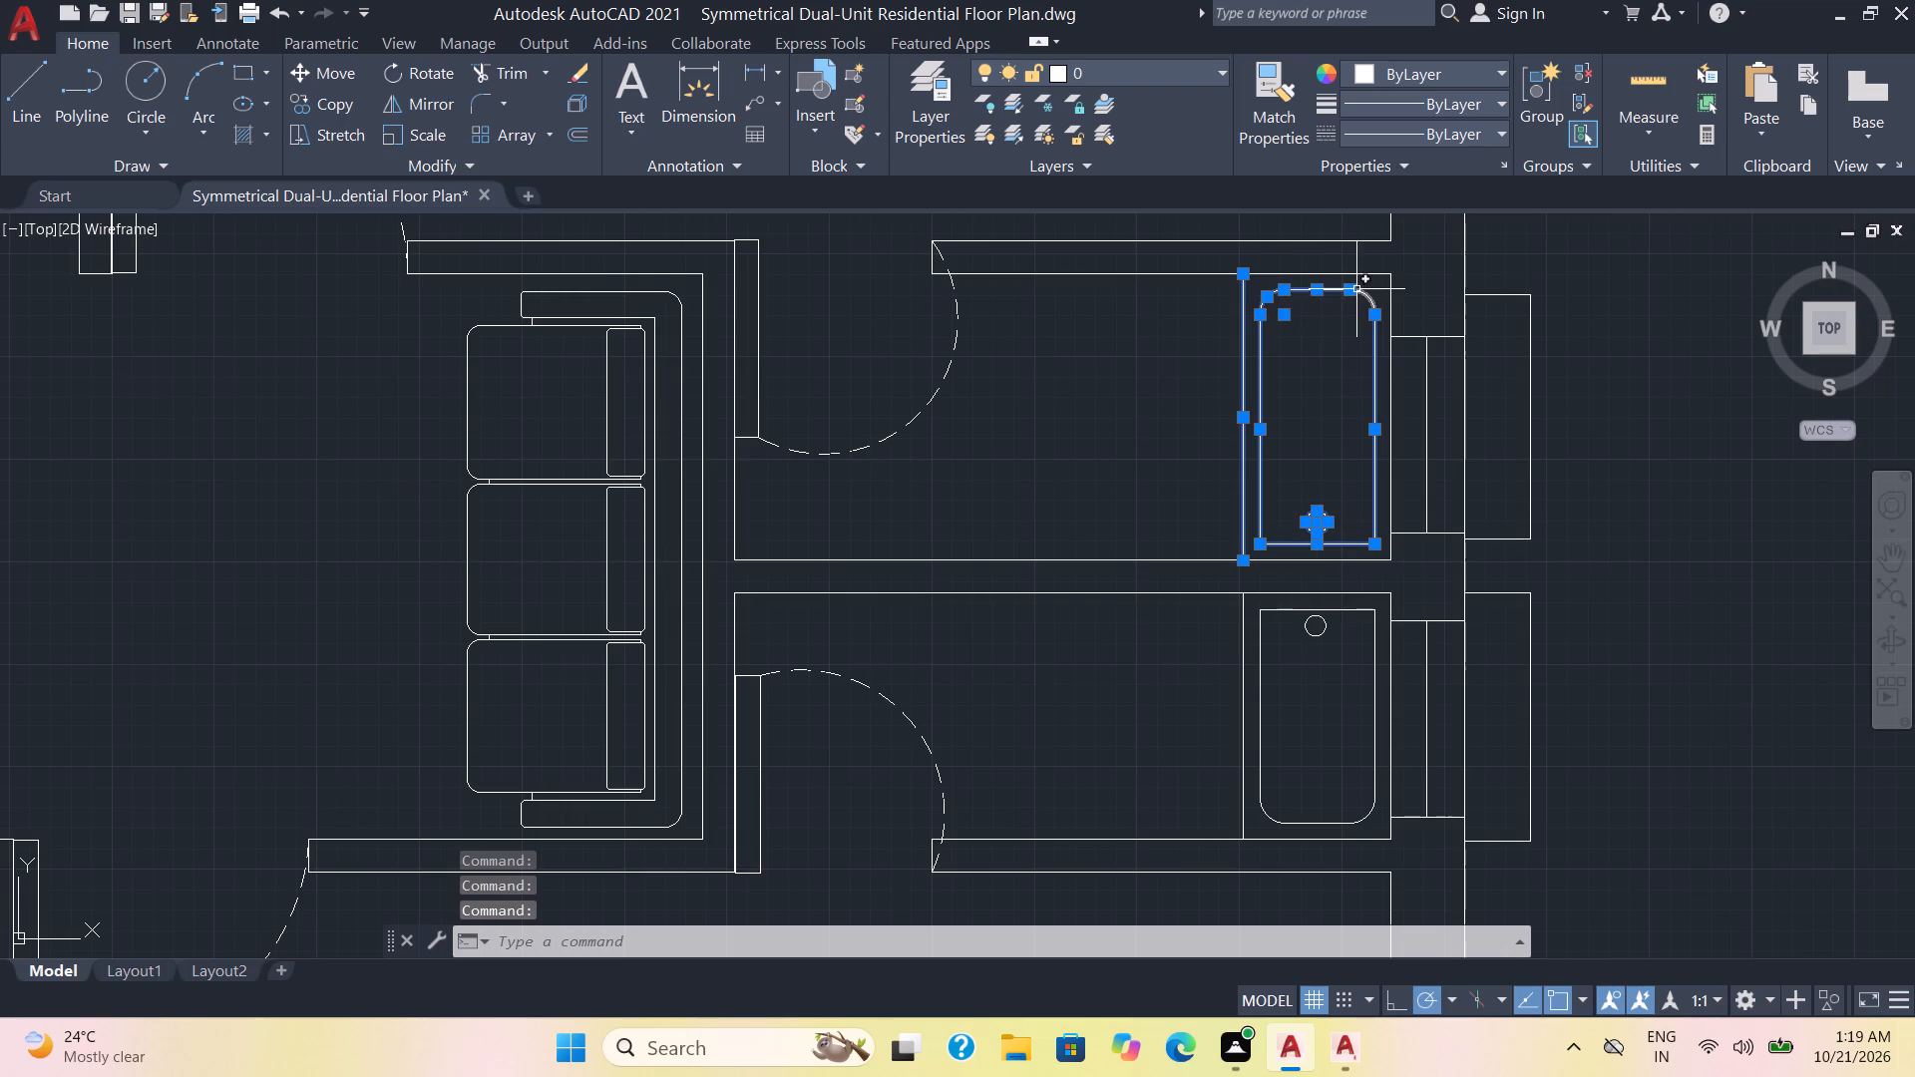
left_click(1365, 297)
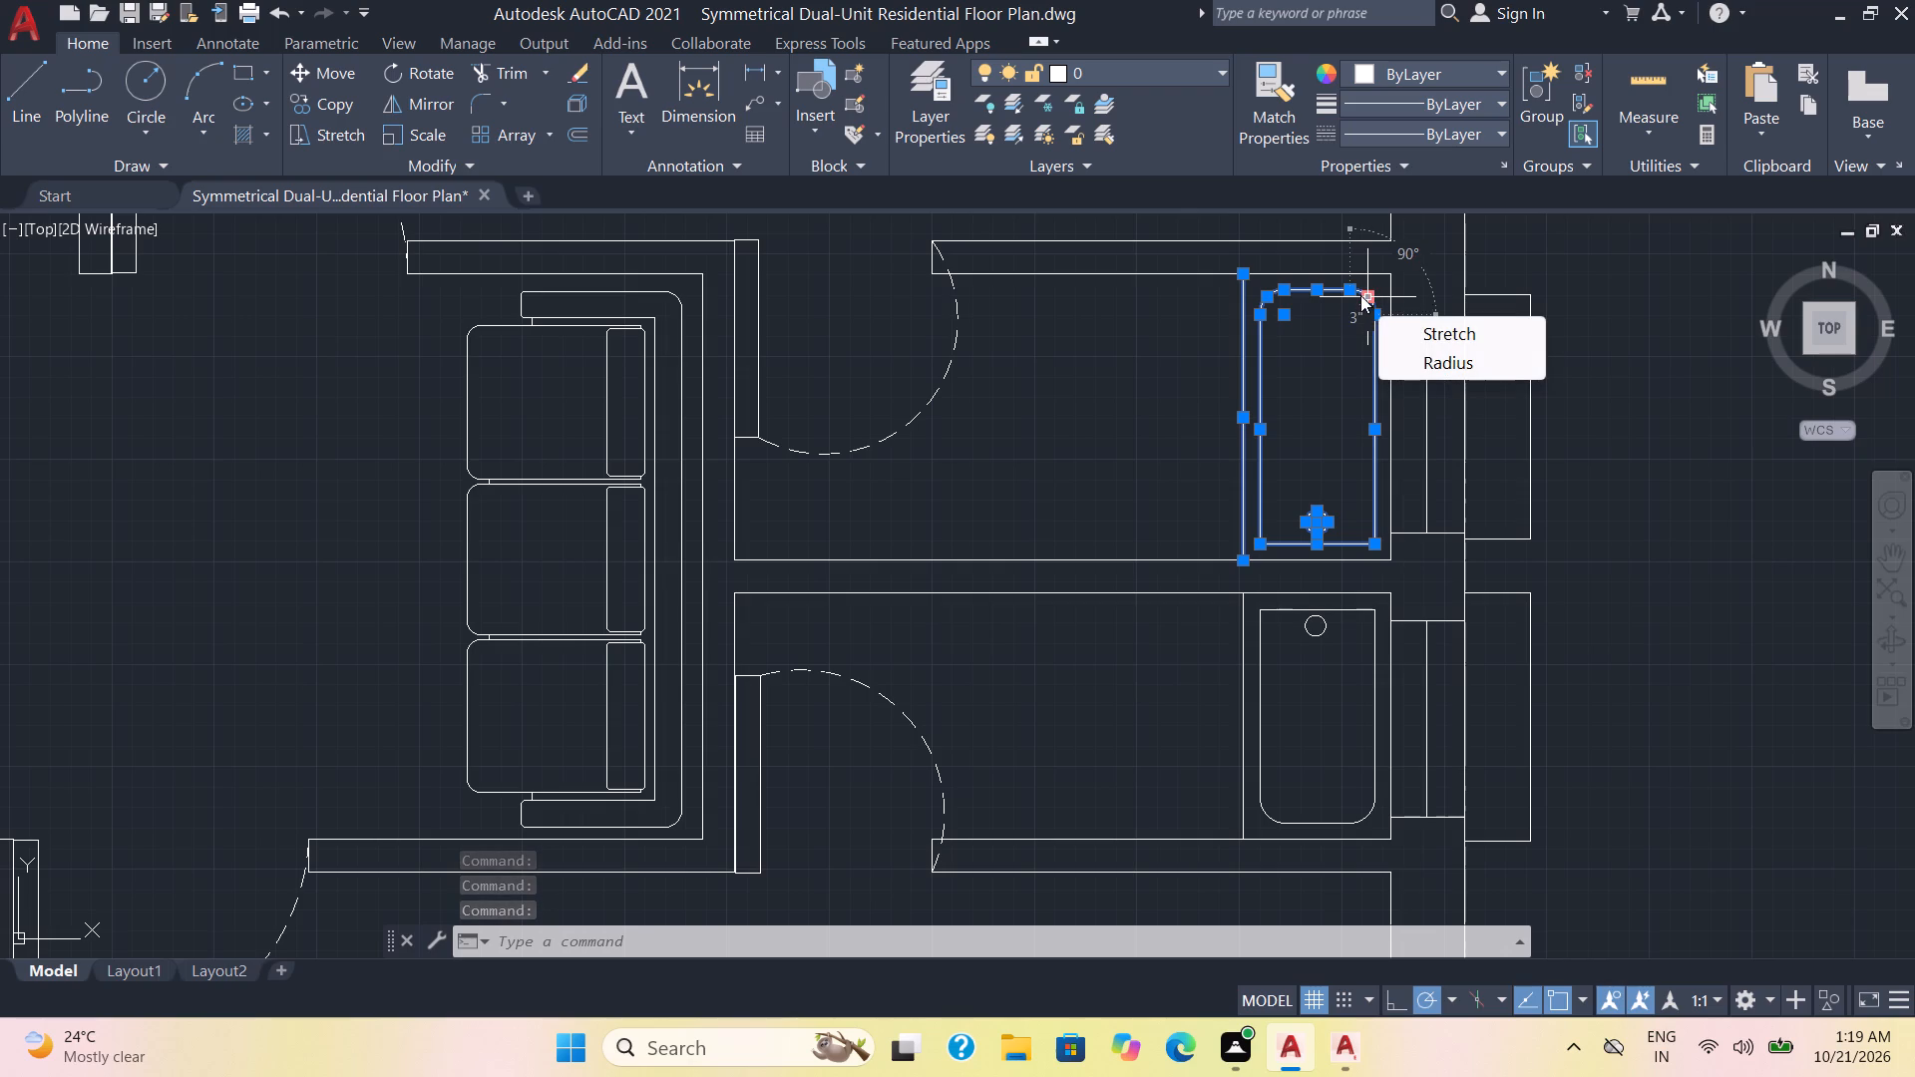
scroll(1362, 296, "up", 1)
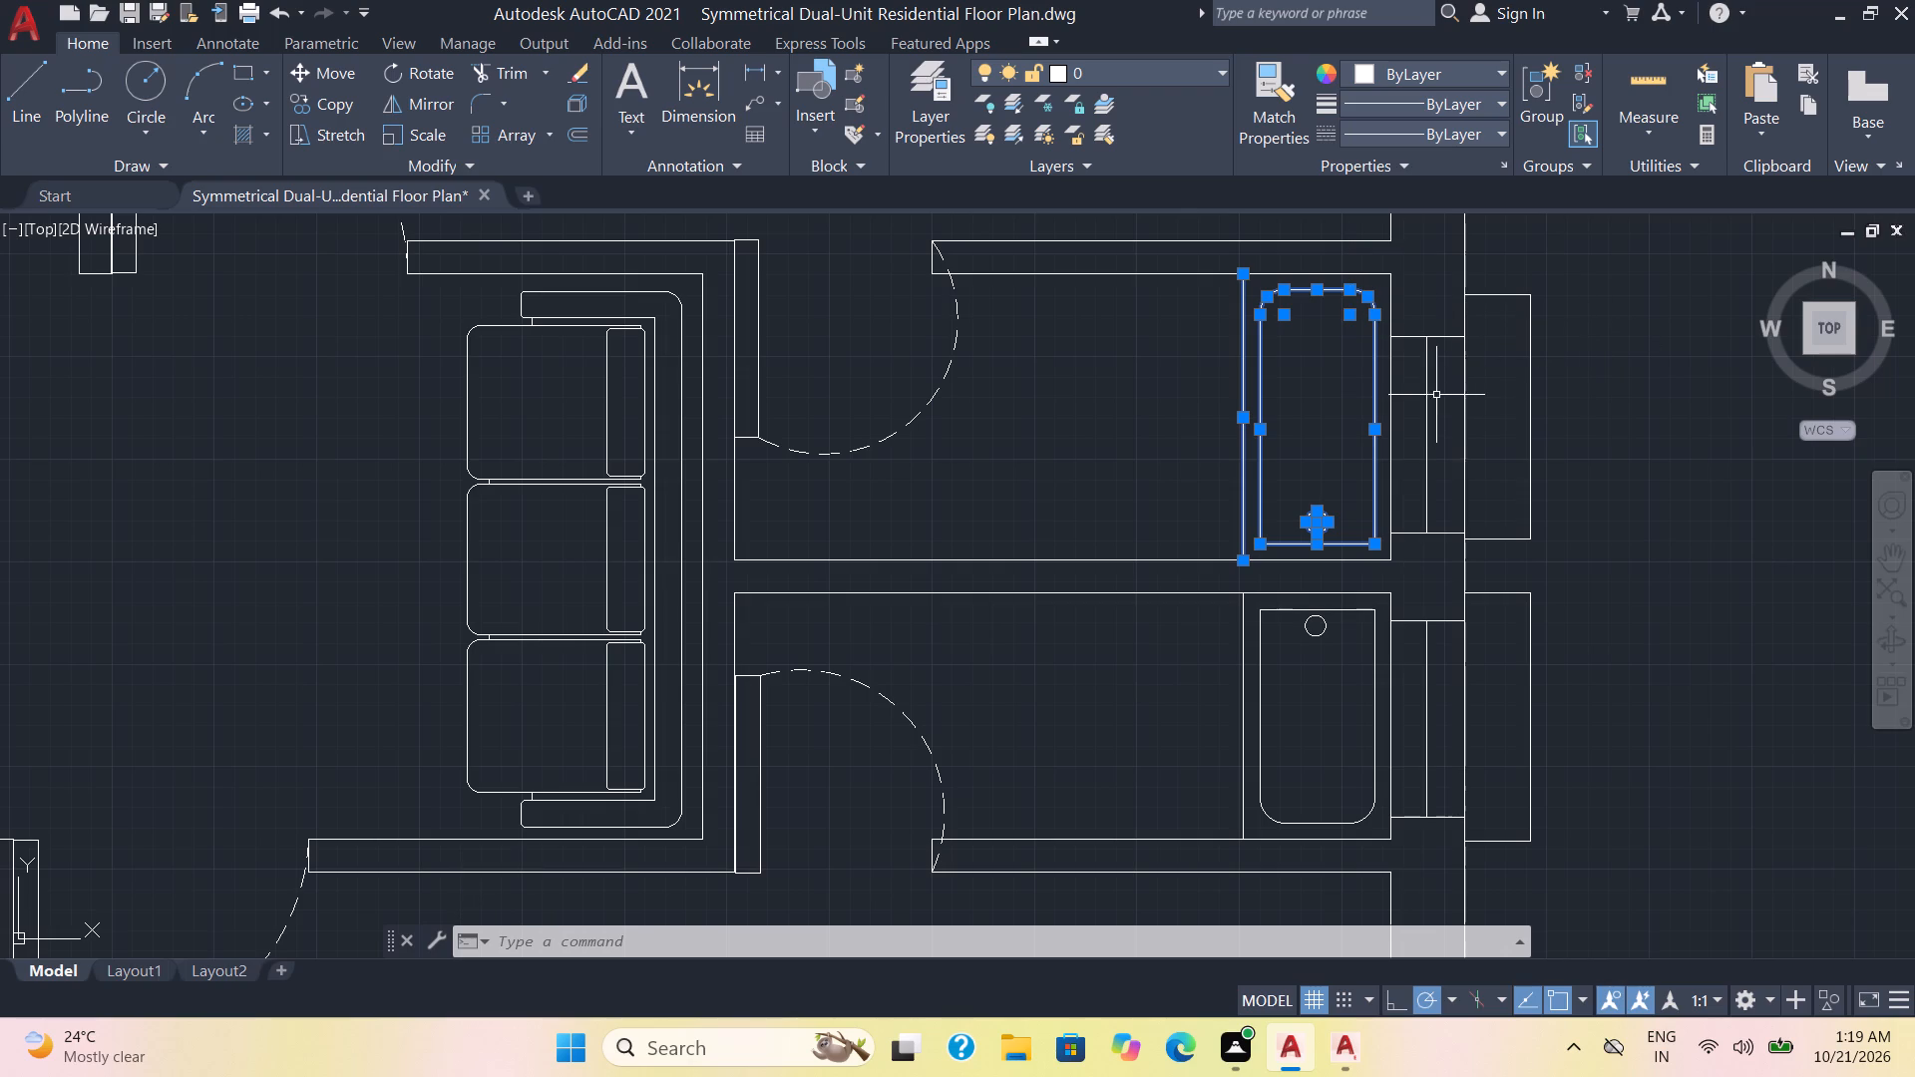
left_click(1424, 400)
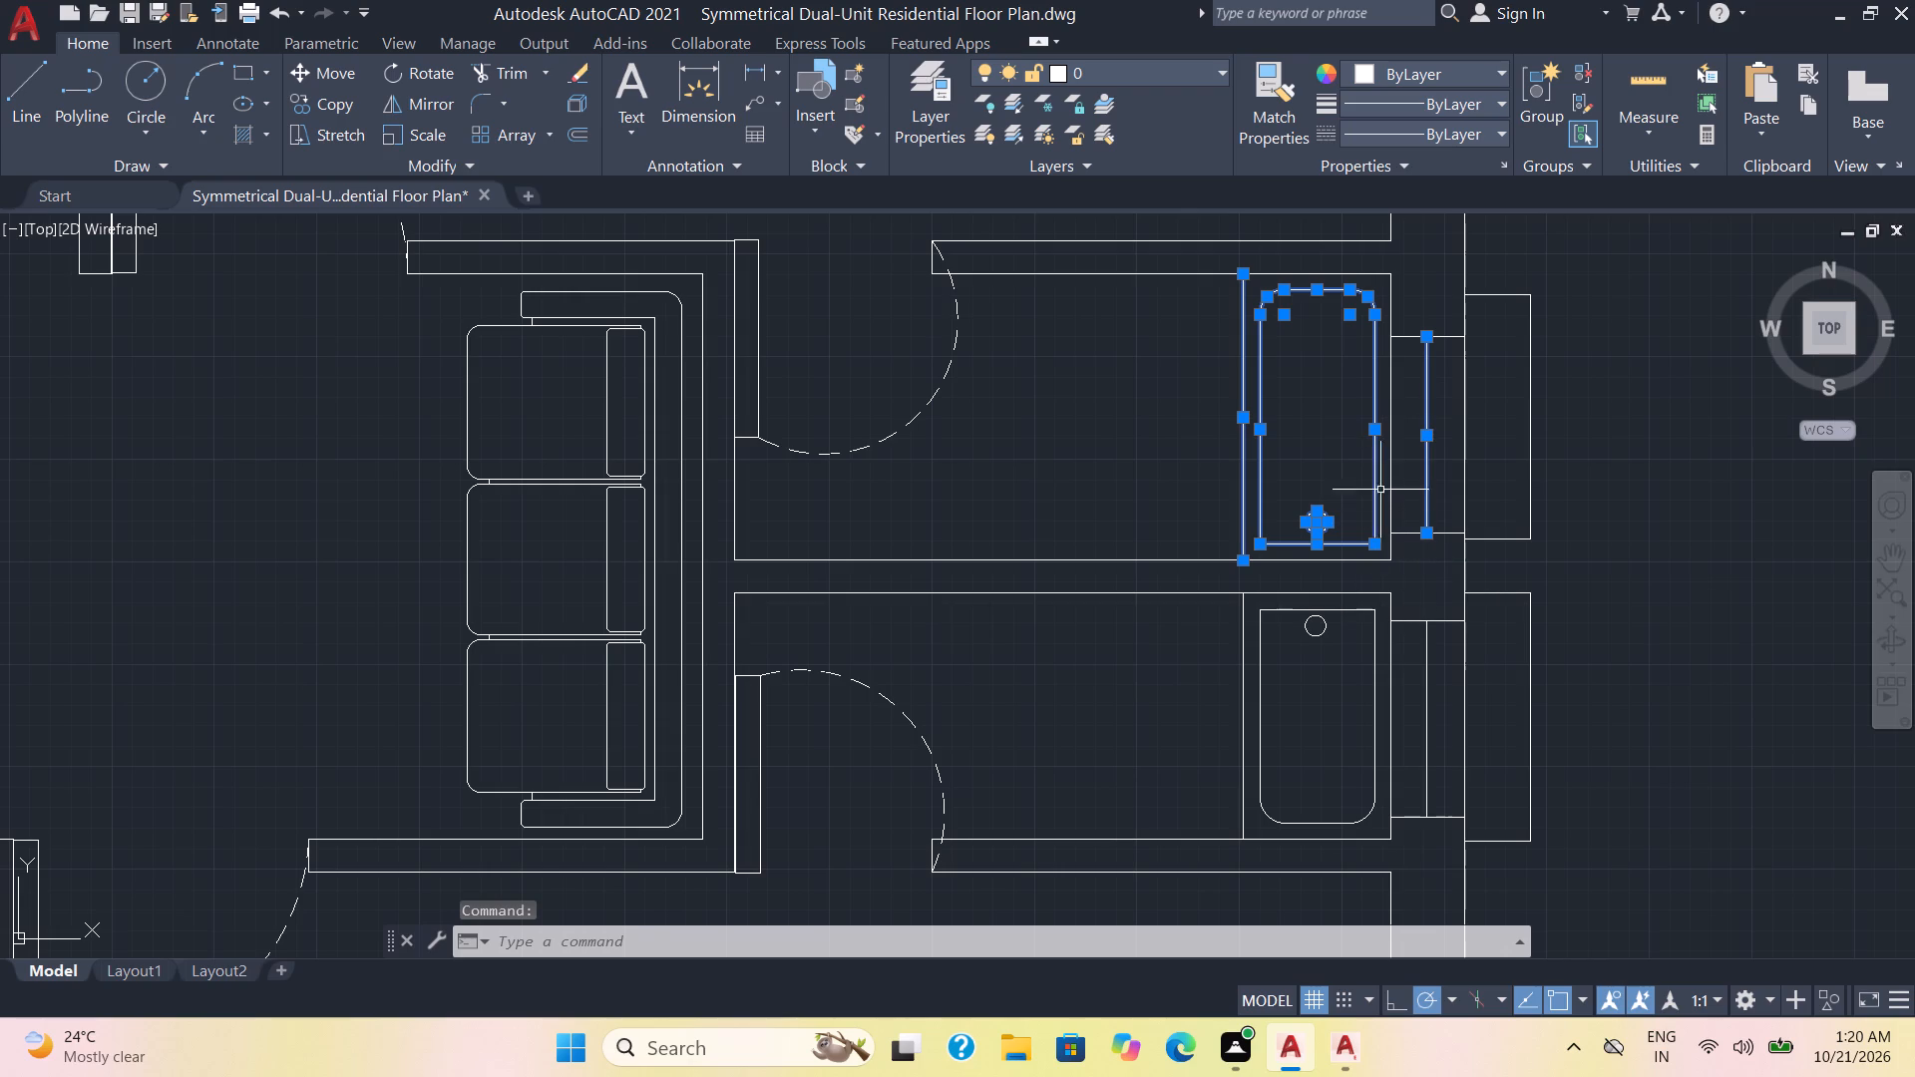
left_click(1388, 474)
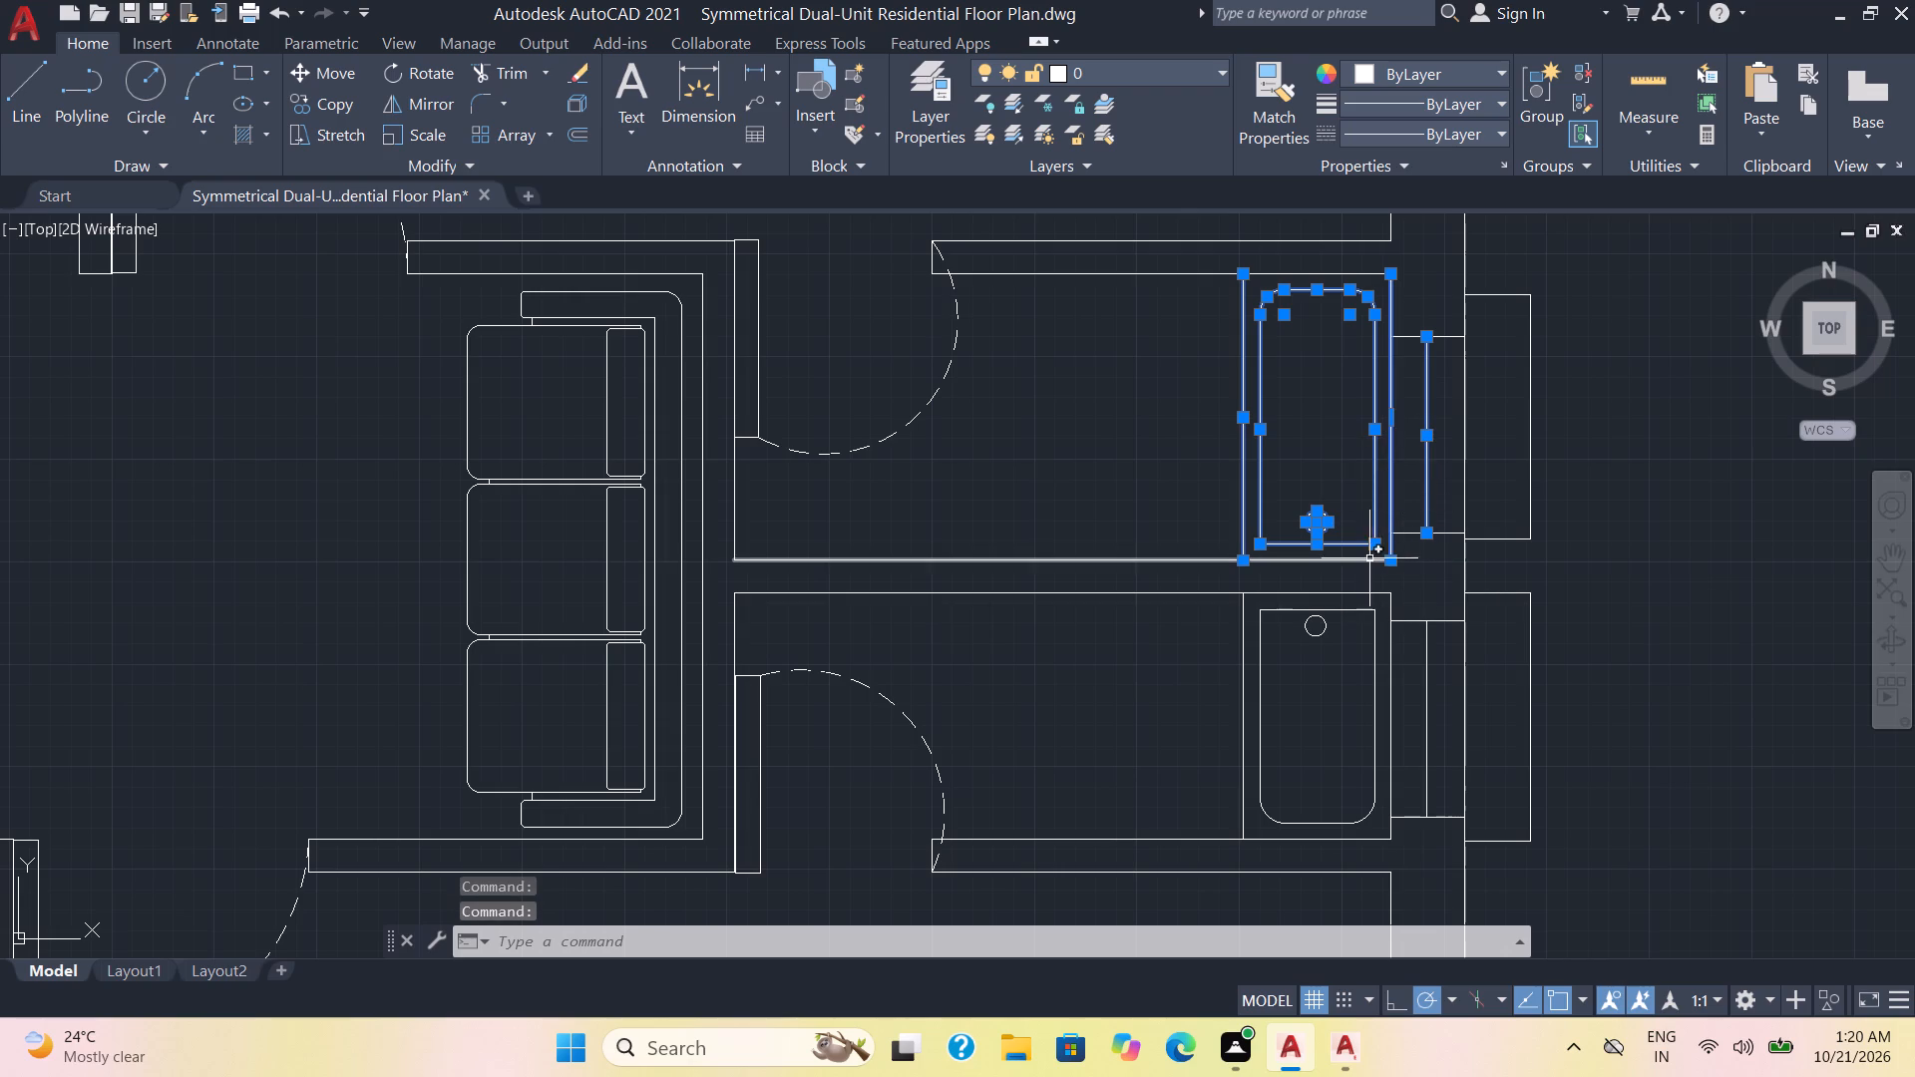
Add the right unit's lower bathroom tub outline, drain circle, both enclosing side lines and window centre line to the selection.
left_click(1241, 671)
left_click(1260, 652)
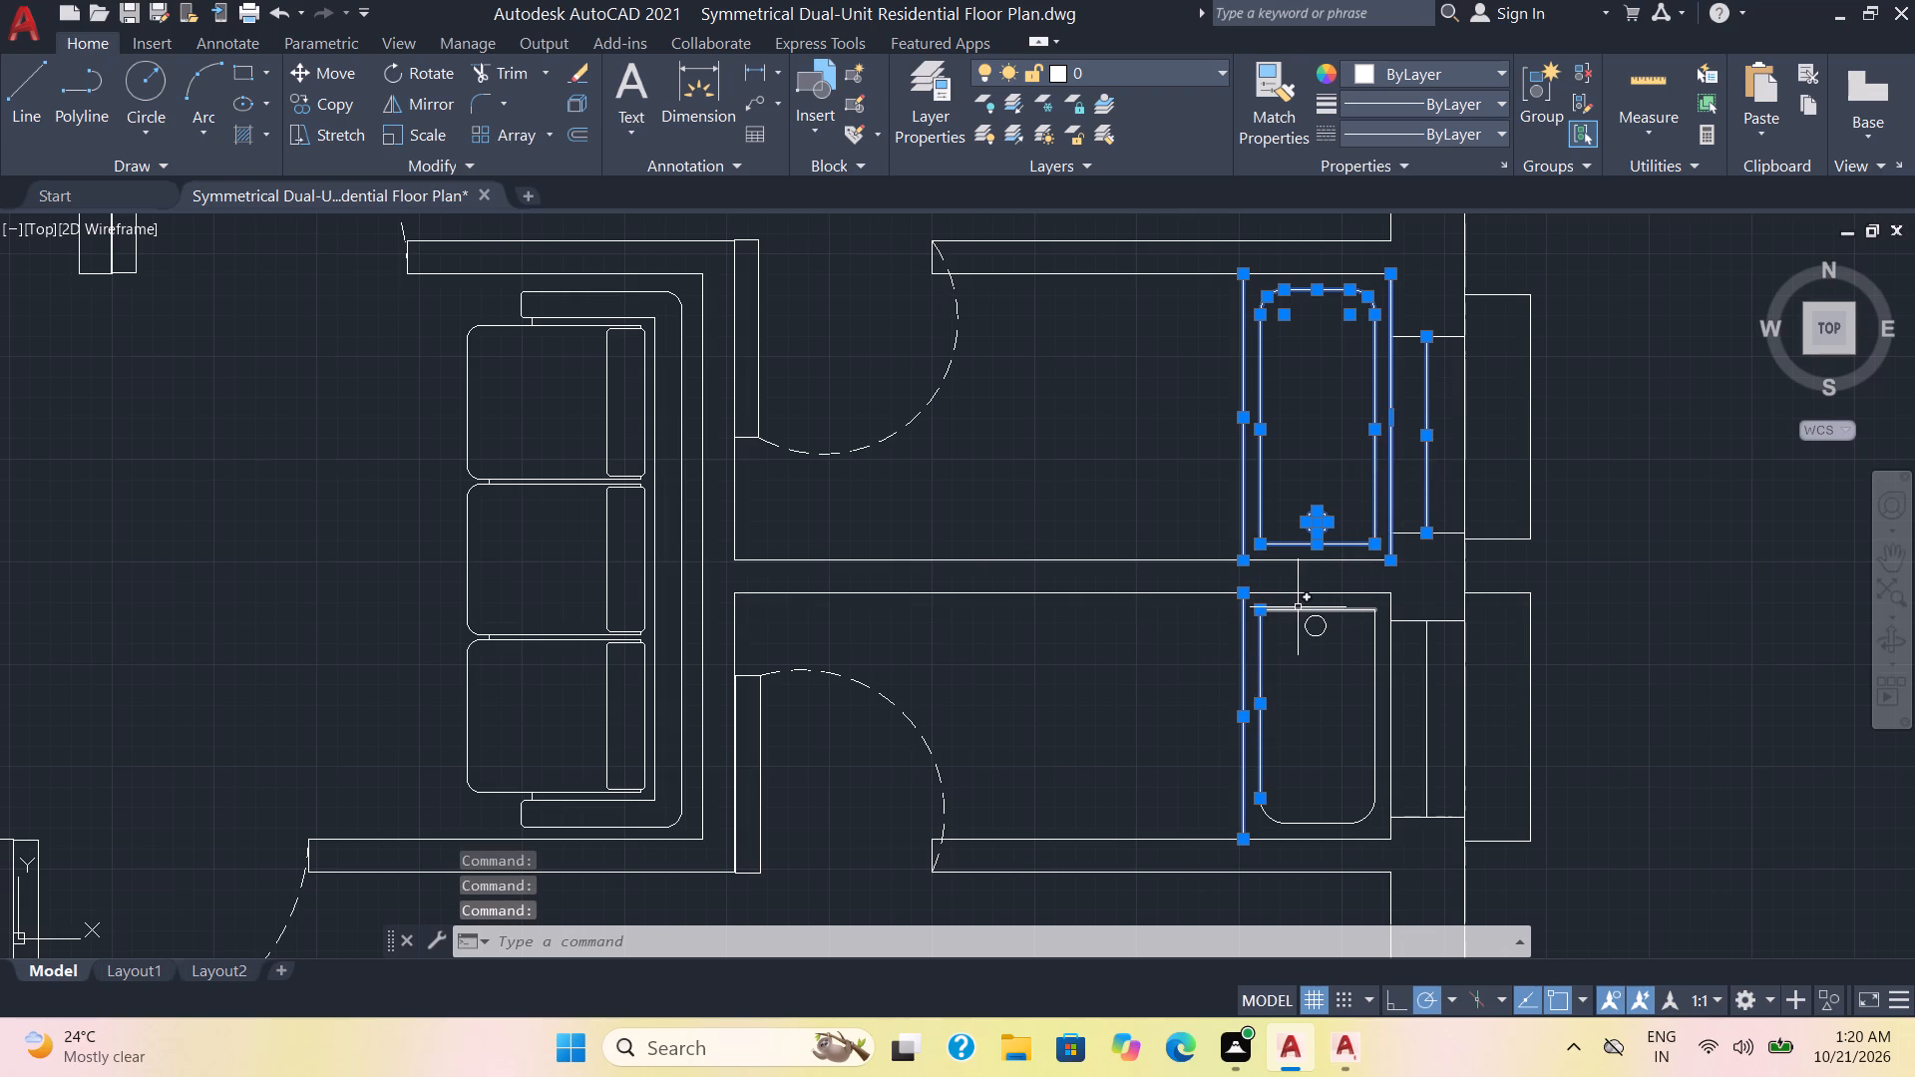
left_click(1311, 611)
left_click(1322, 619)
left_click(1372, 636)
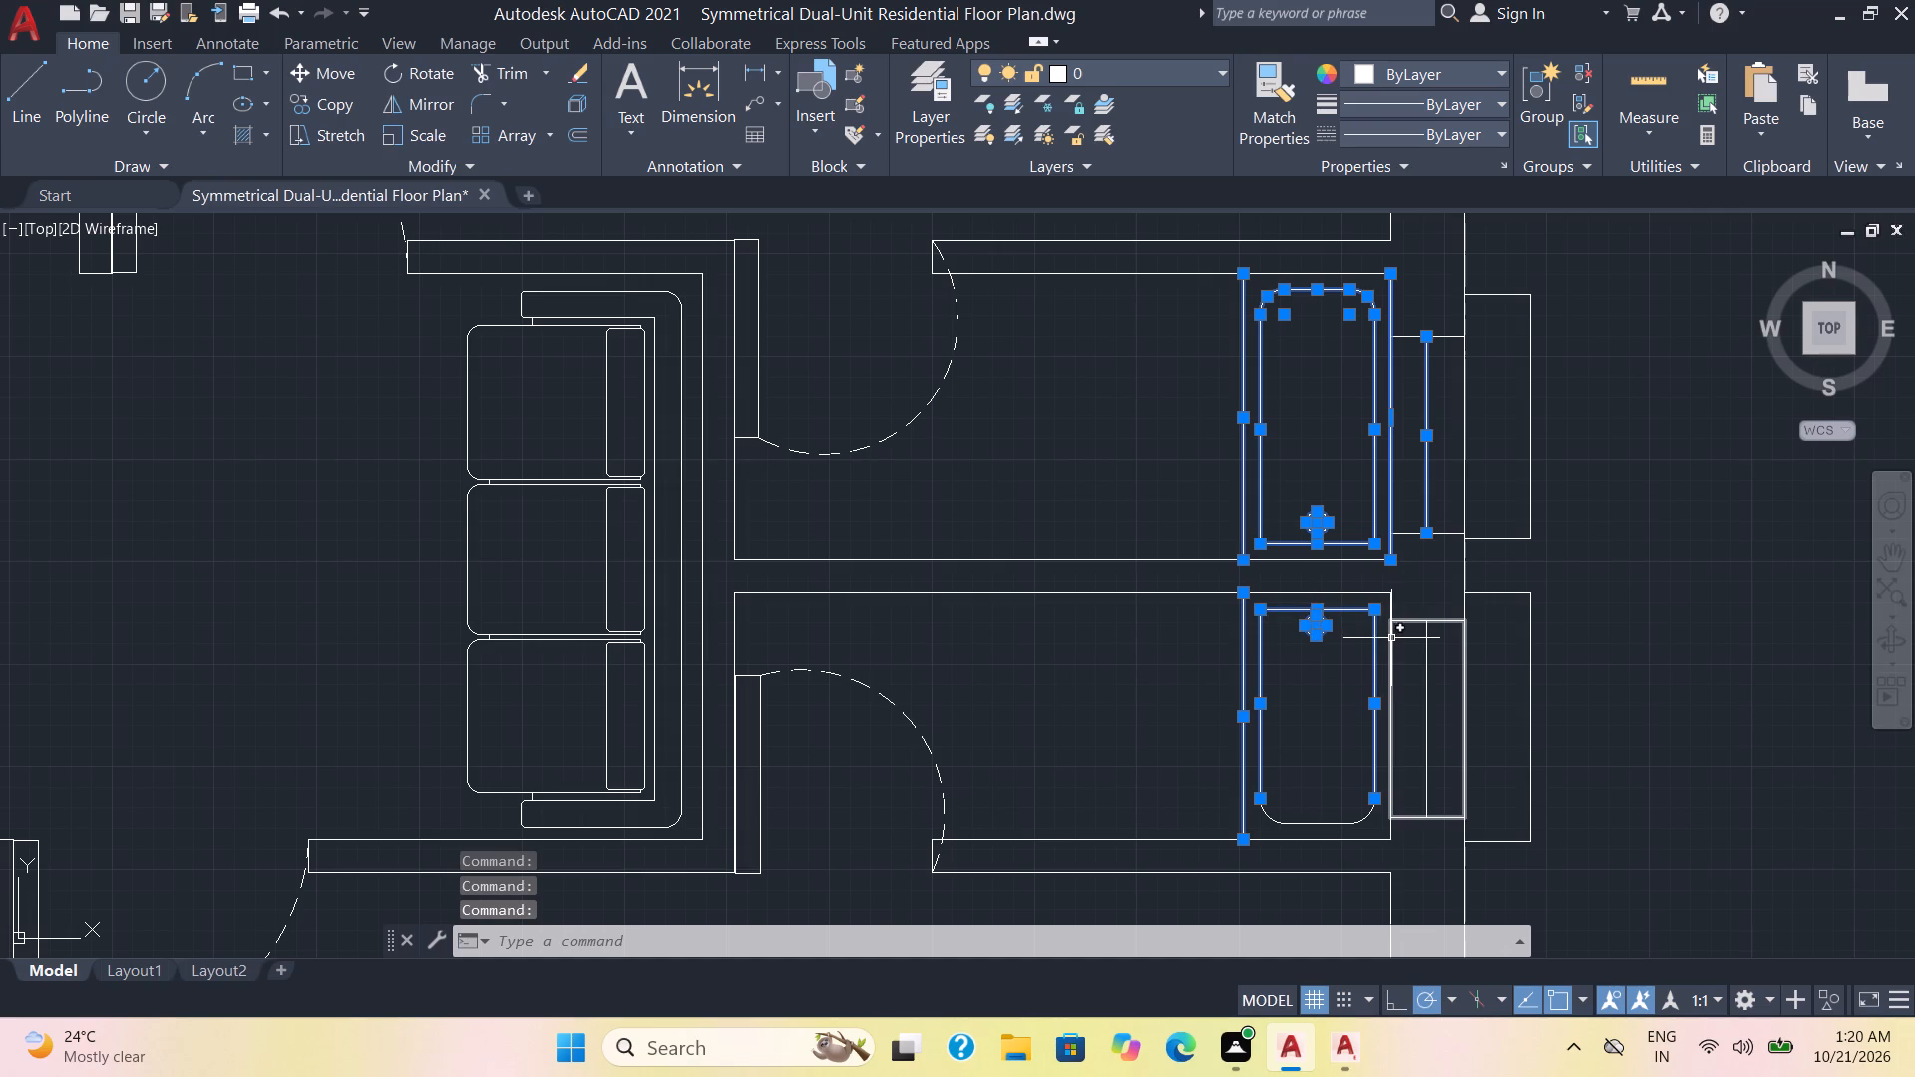
left_click(1391, 601)
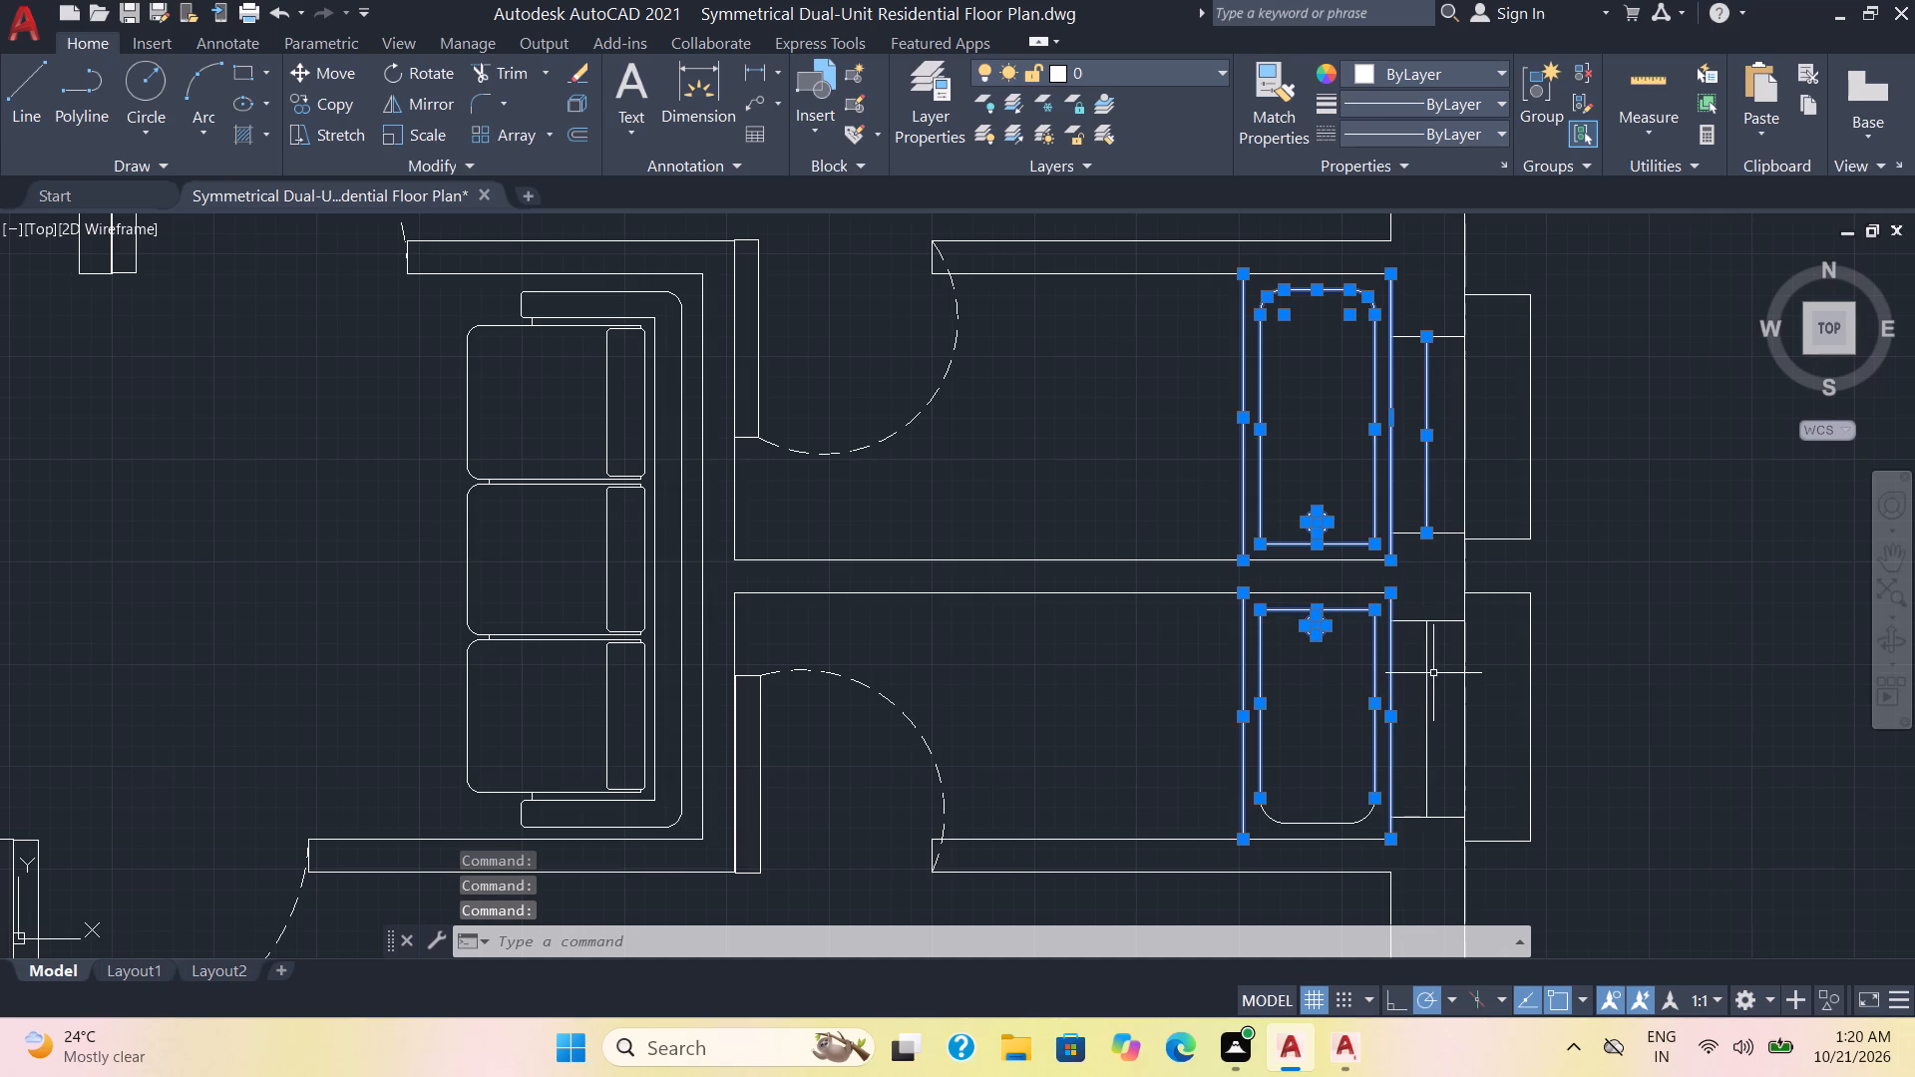
left_click(1427, 681)
scroll(1351, 754, "down", 1)
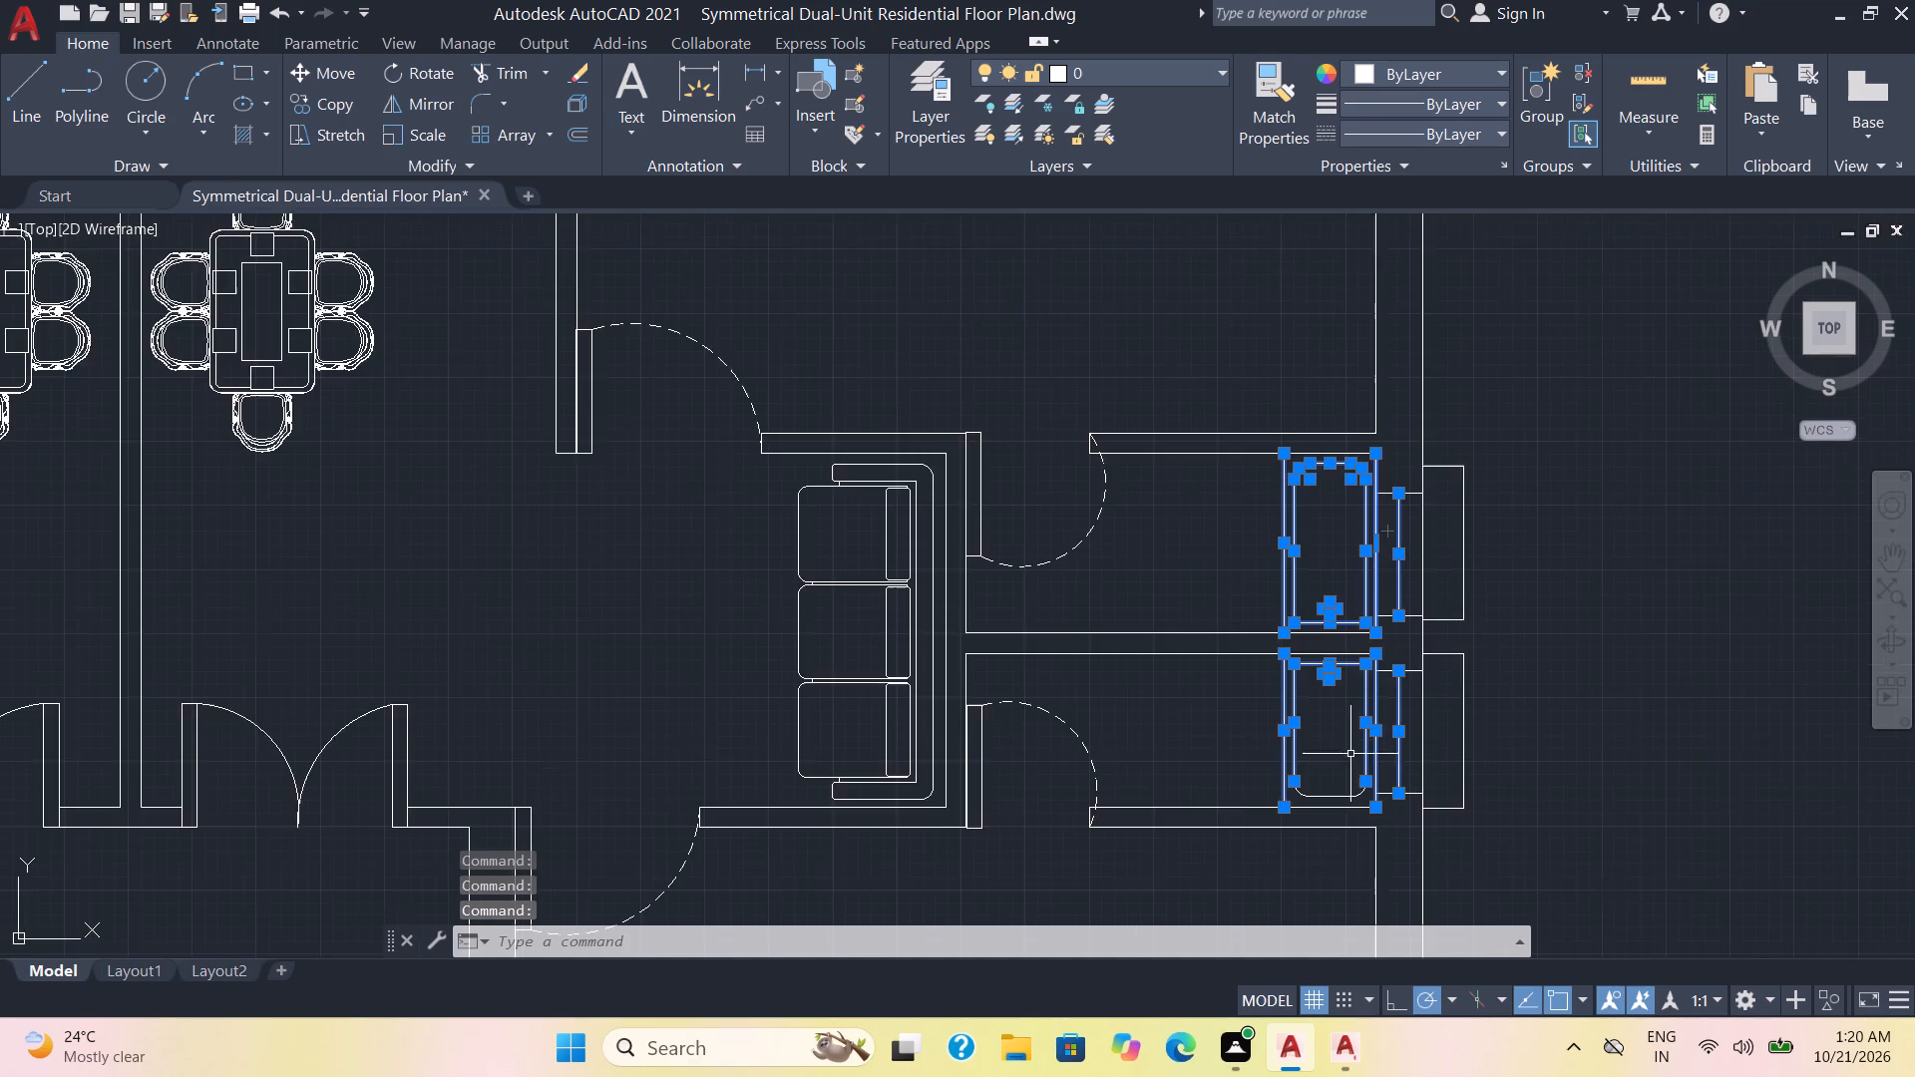
middle_click_drag(1350, 753, 1337, 548)
scroll(1336, 550, "up", 3)
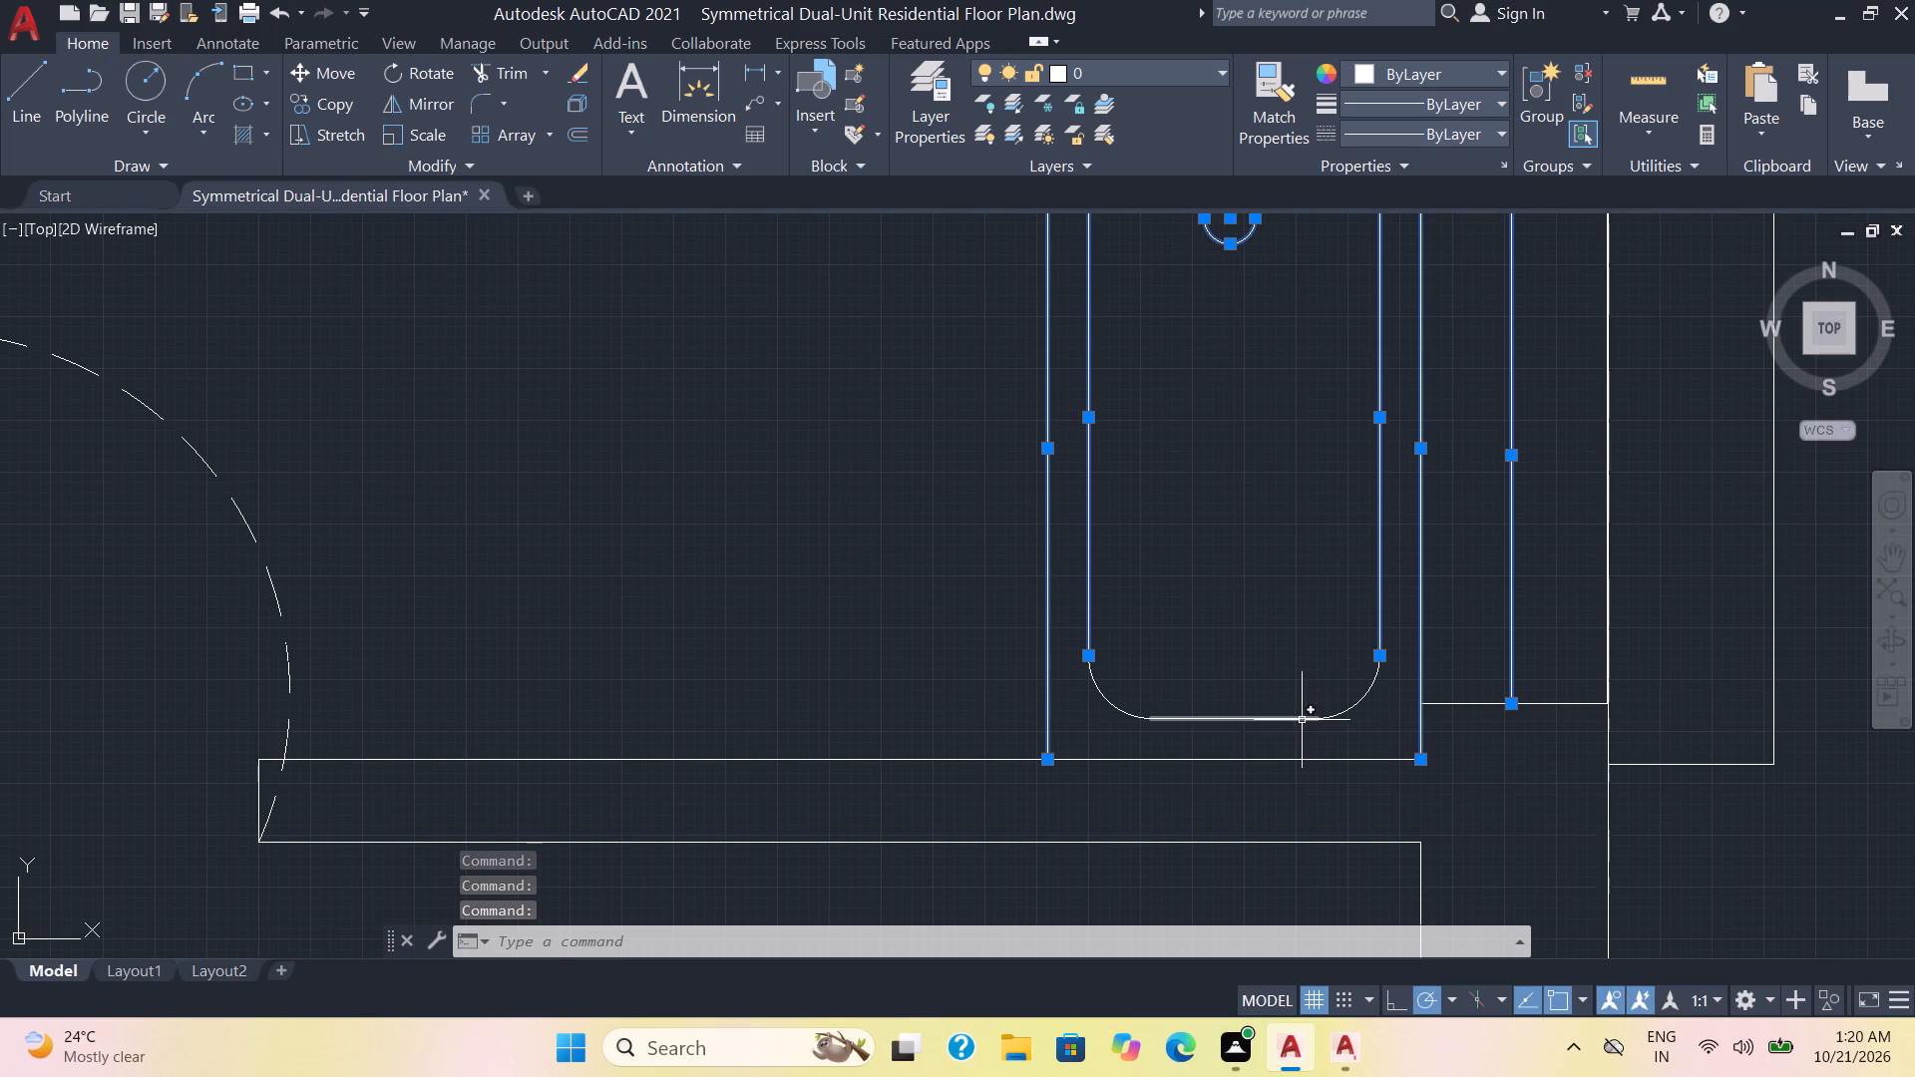
left_click(1302, 720)
left_click(1365, 692)
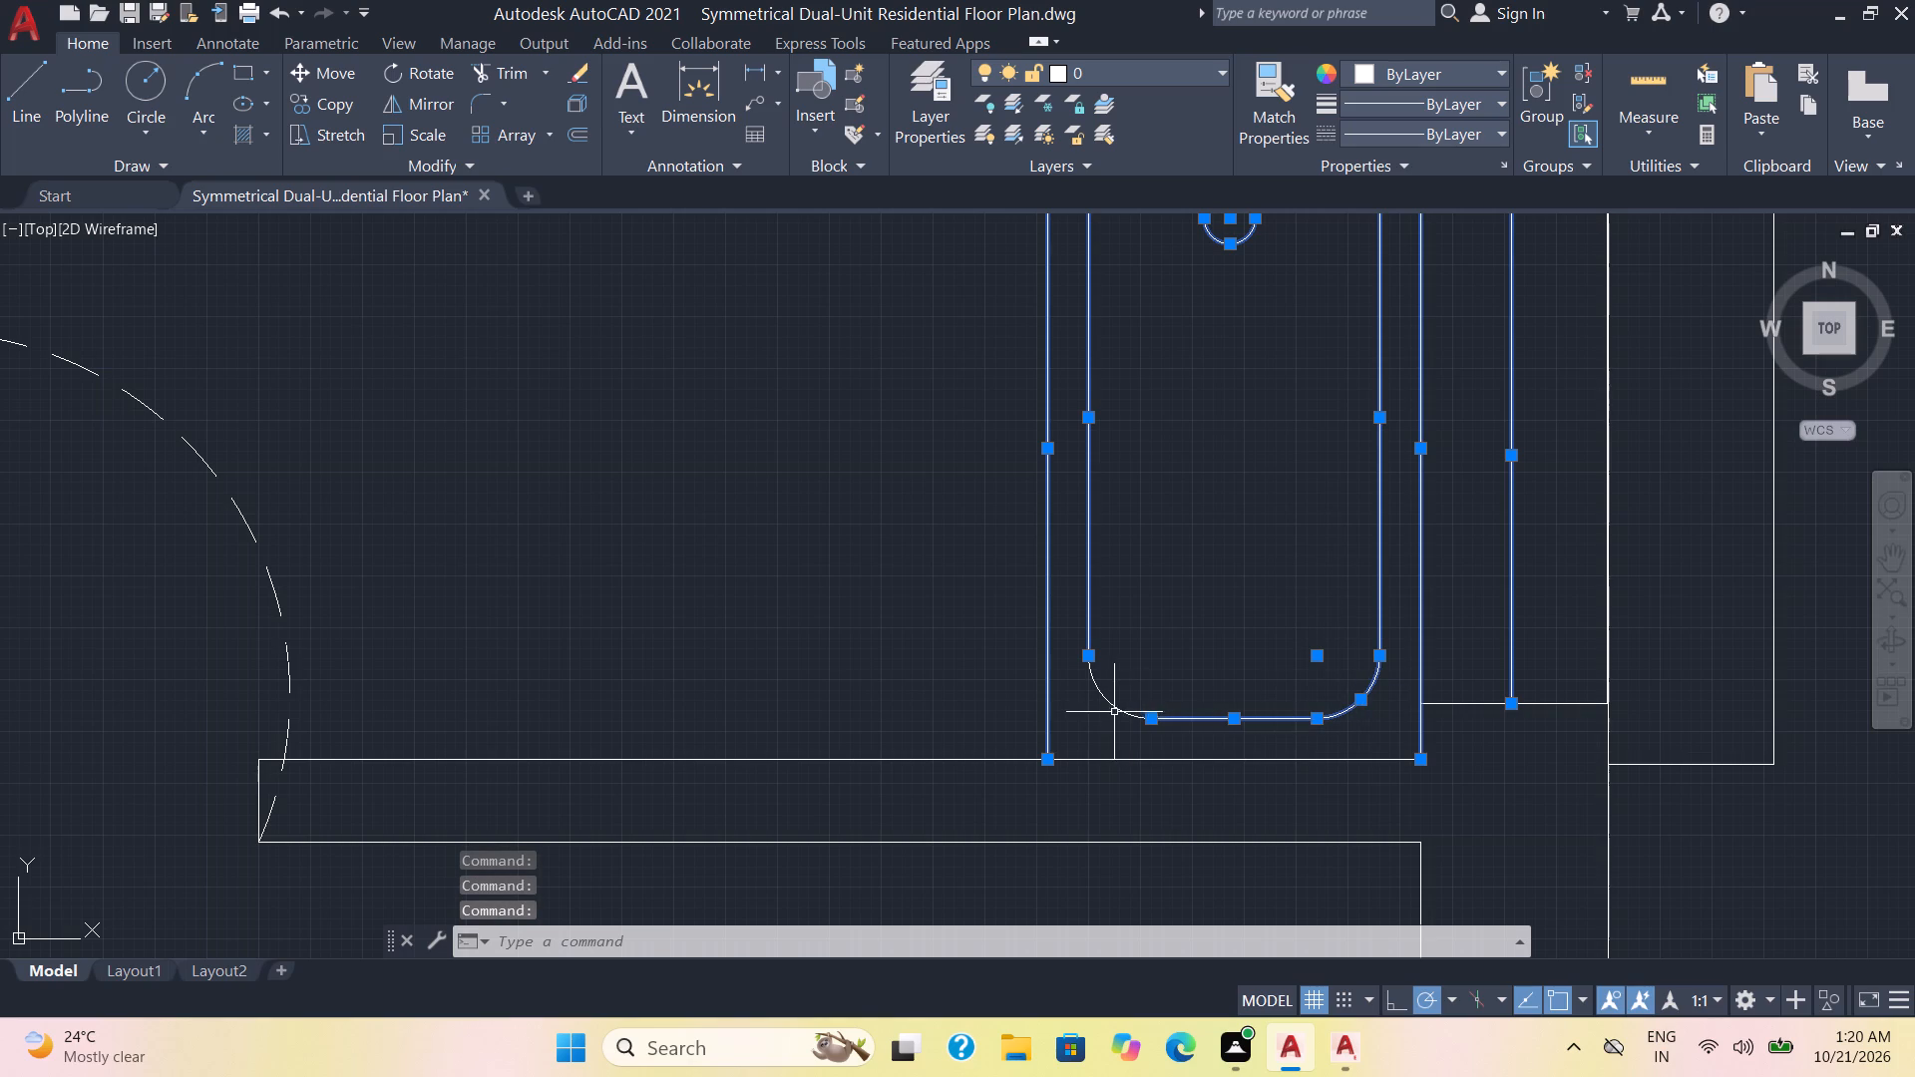
left_click(1113, 709)
Add the right unit's sofa, lower bedroom bed, that bedroom's two window centre lines and the stairwell window's centre line to the selection.
scroll(1172, 616, "down", 2)
scroll(920, 526, "down", 2)
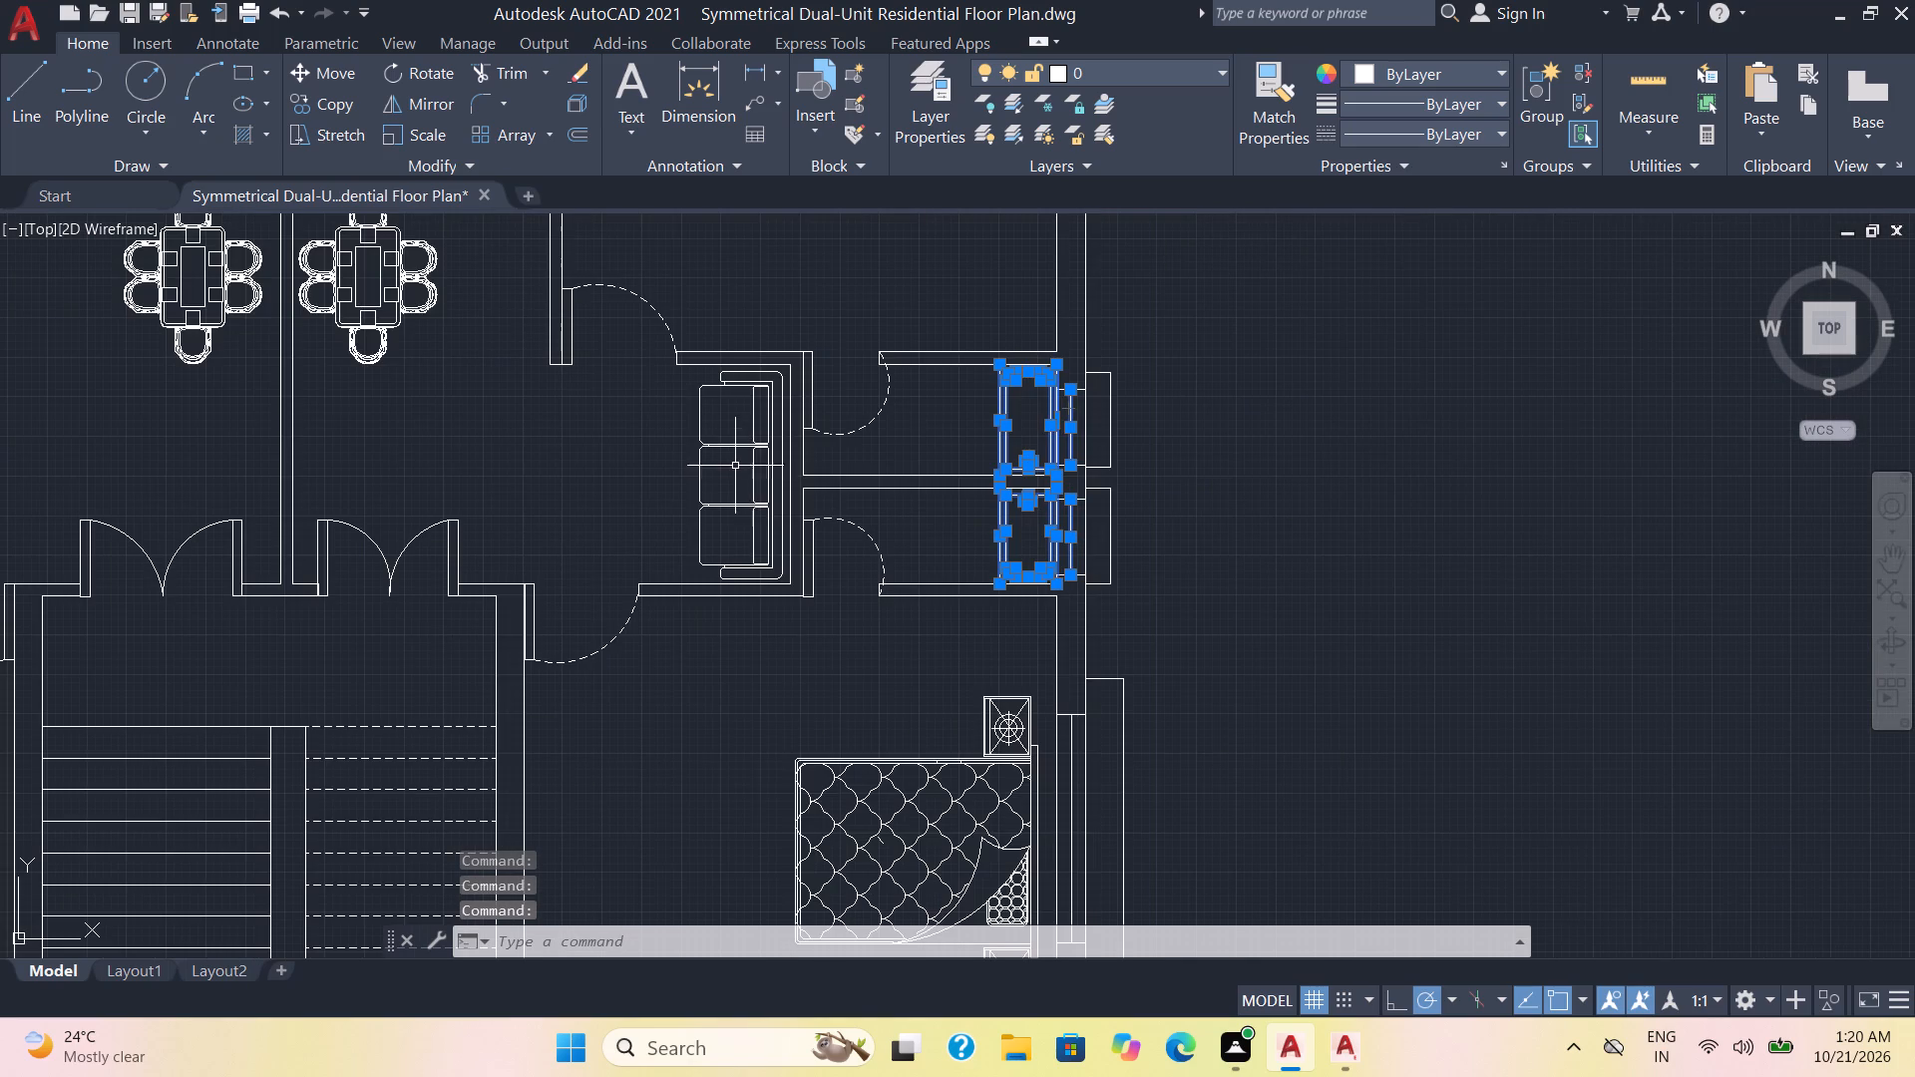
left_click(746, 443)
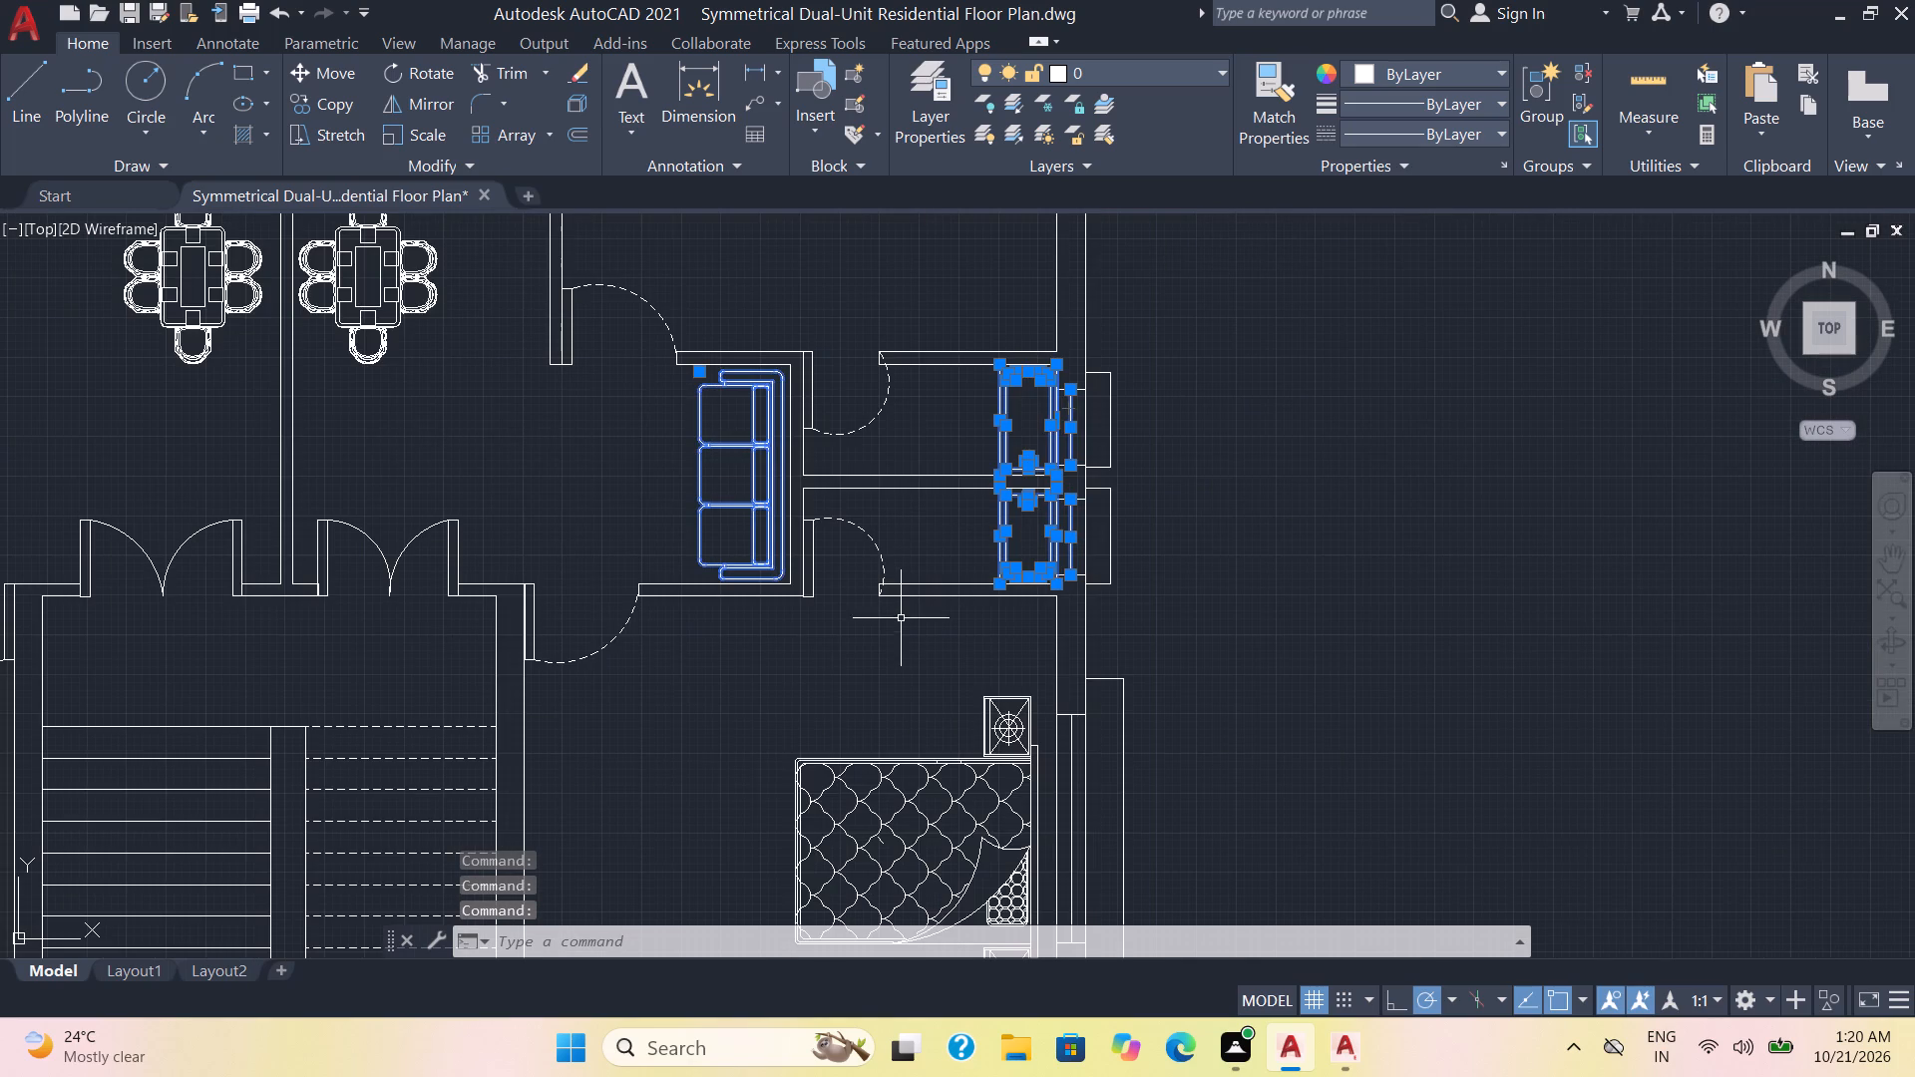
middle_click_drag(900, 621, 901, 179)
left_click(953, 416)
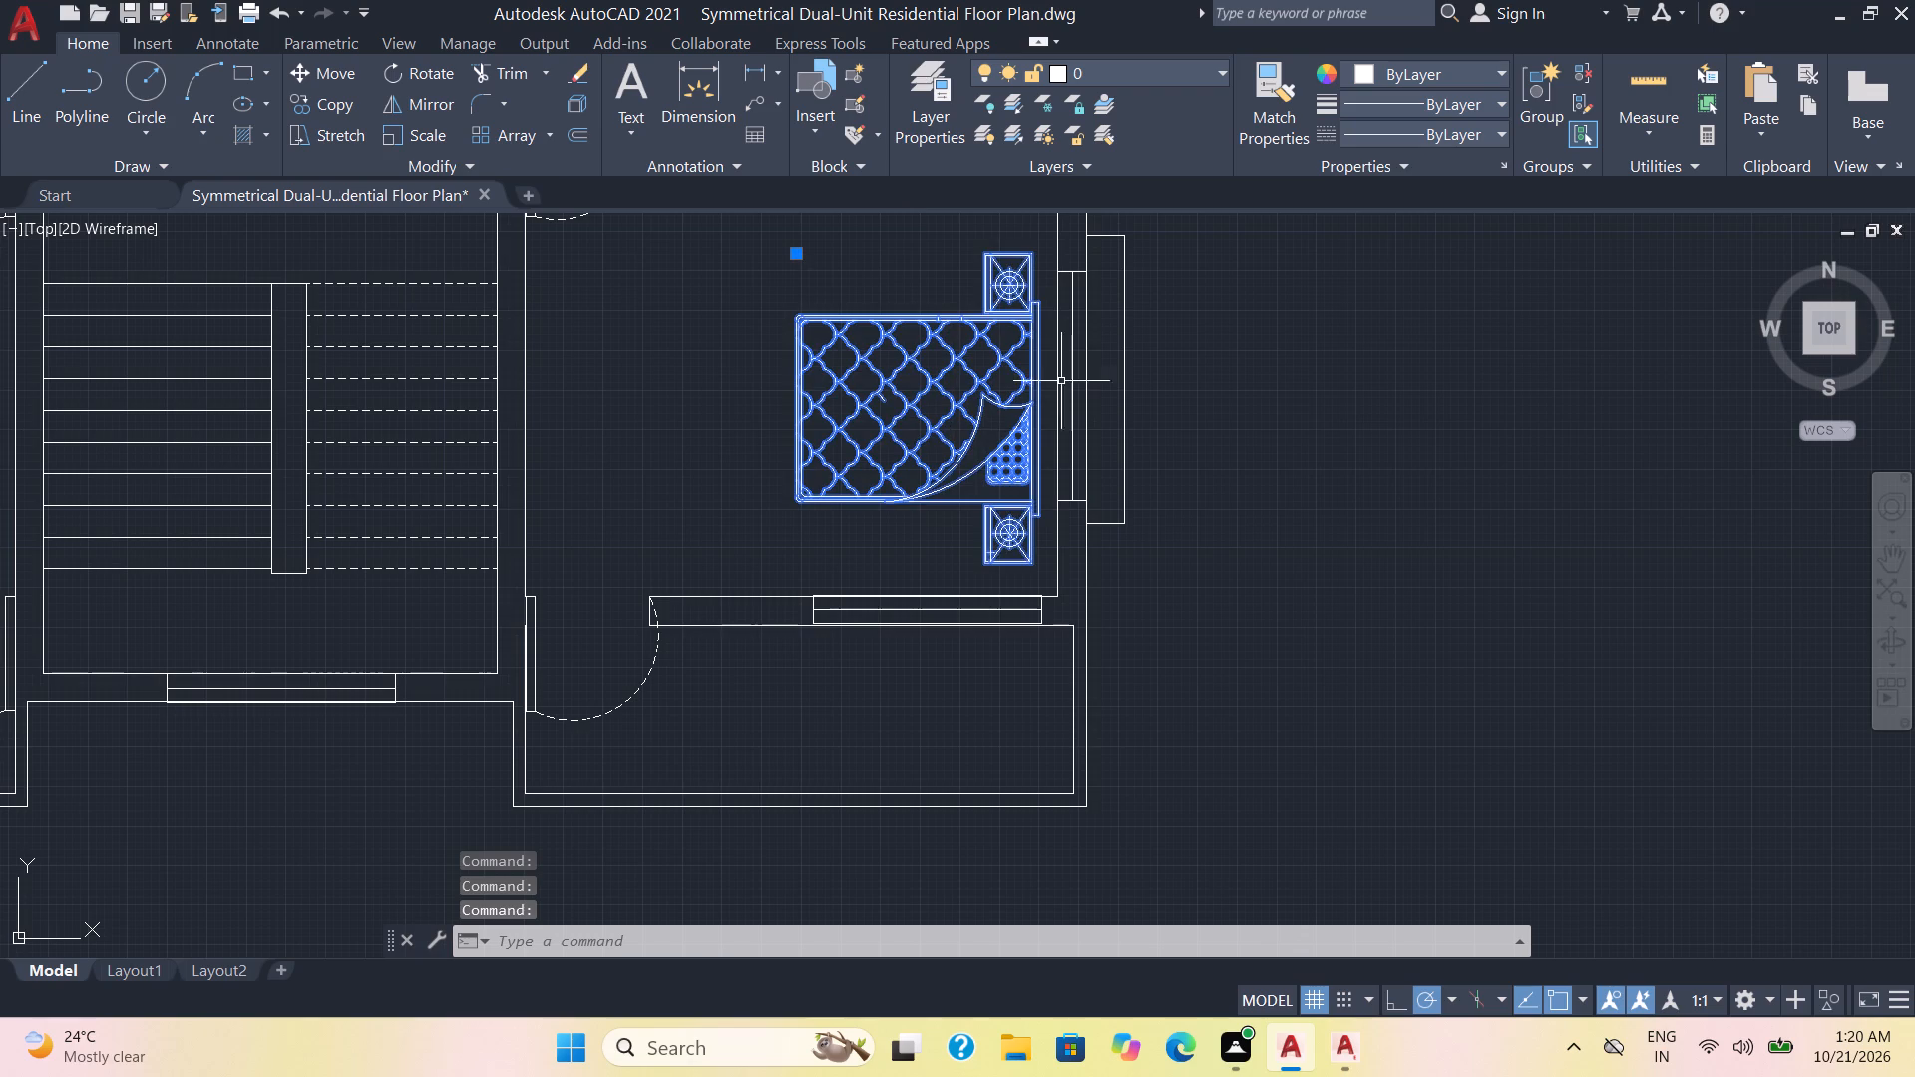
left_click(1074, 389)
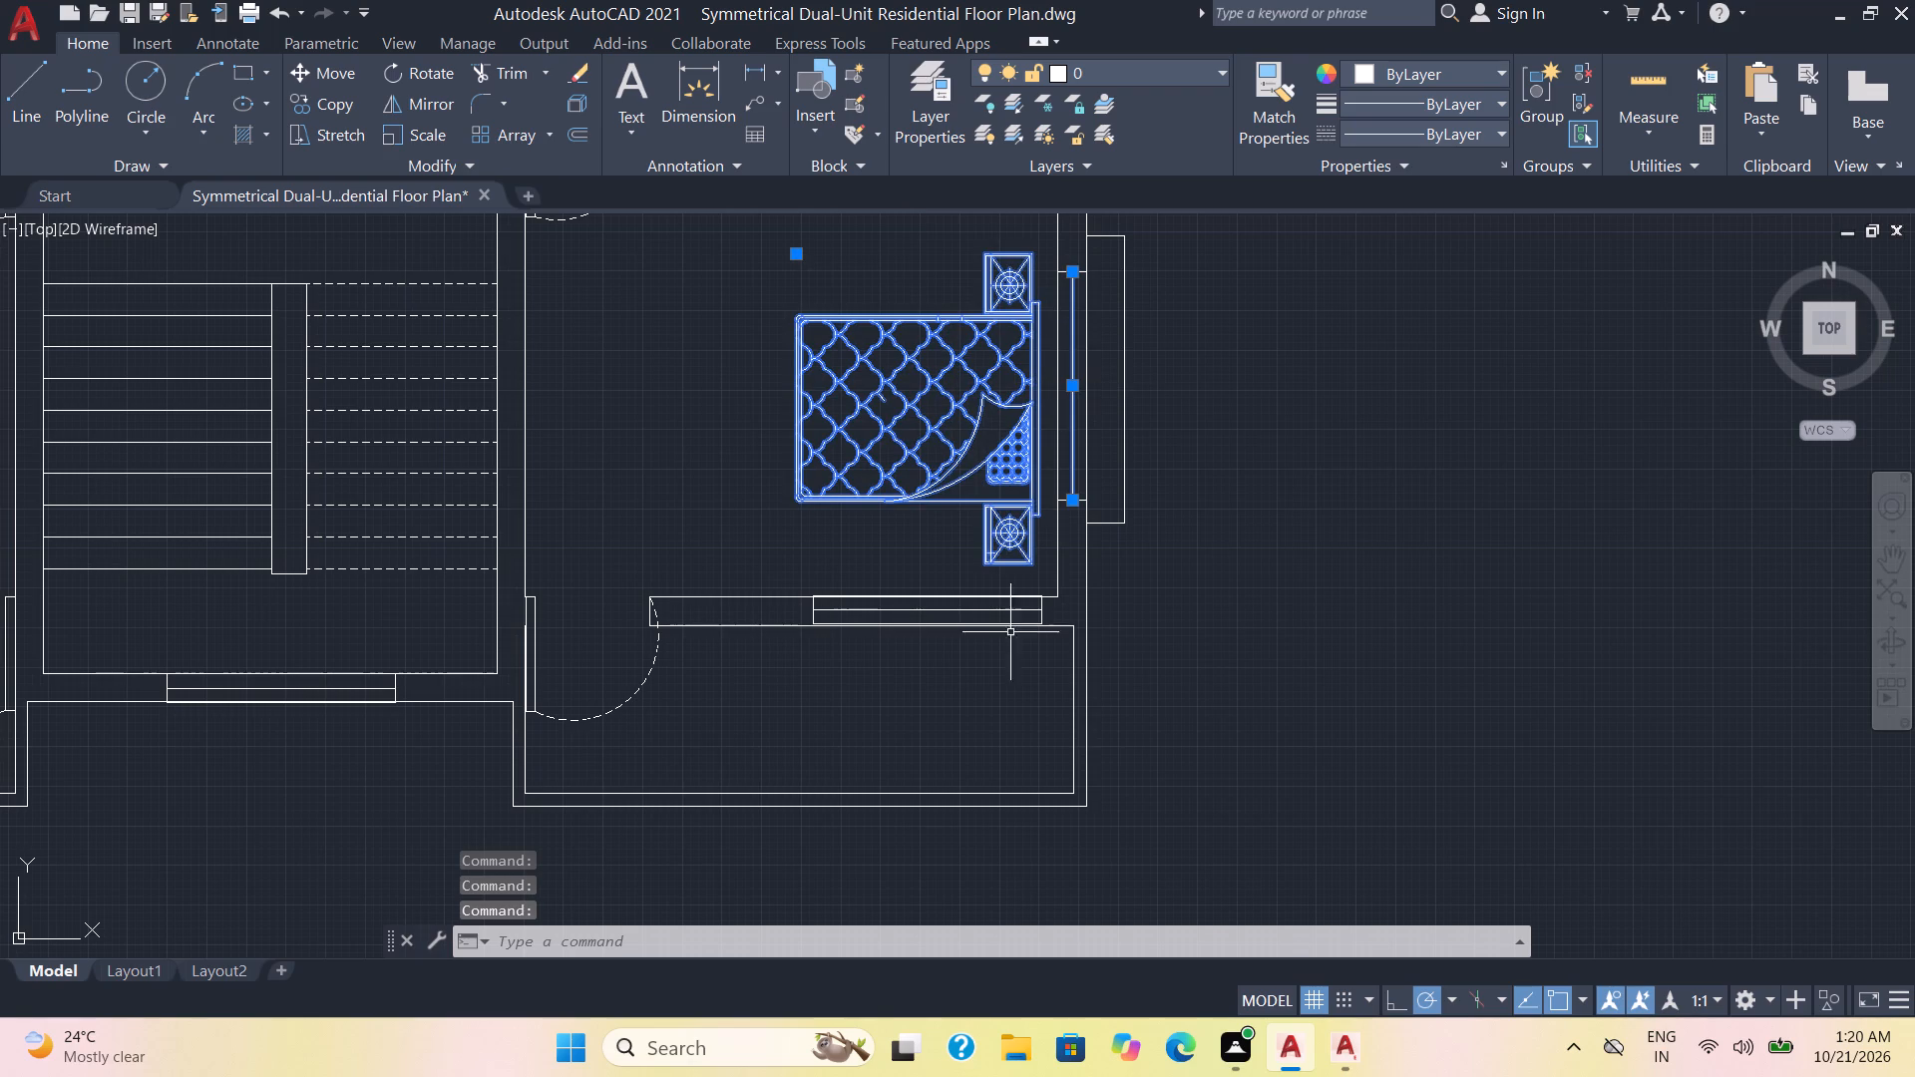
left_click(960, 612)
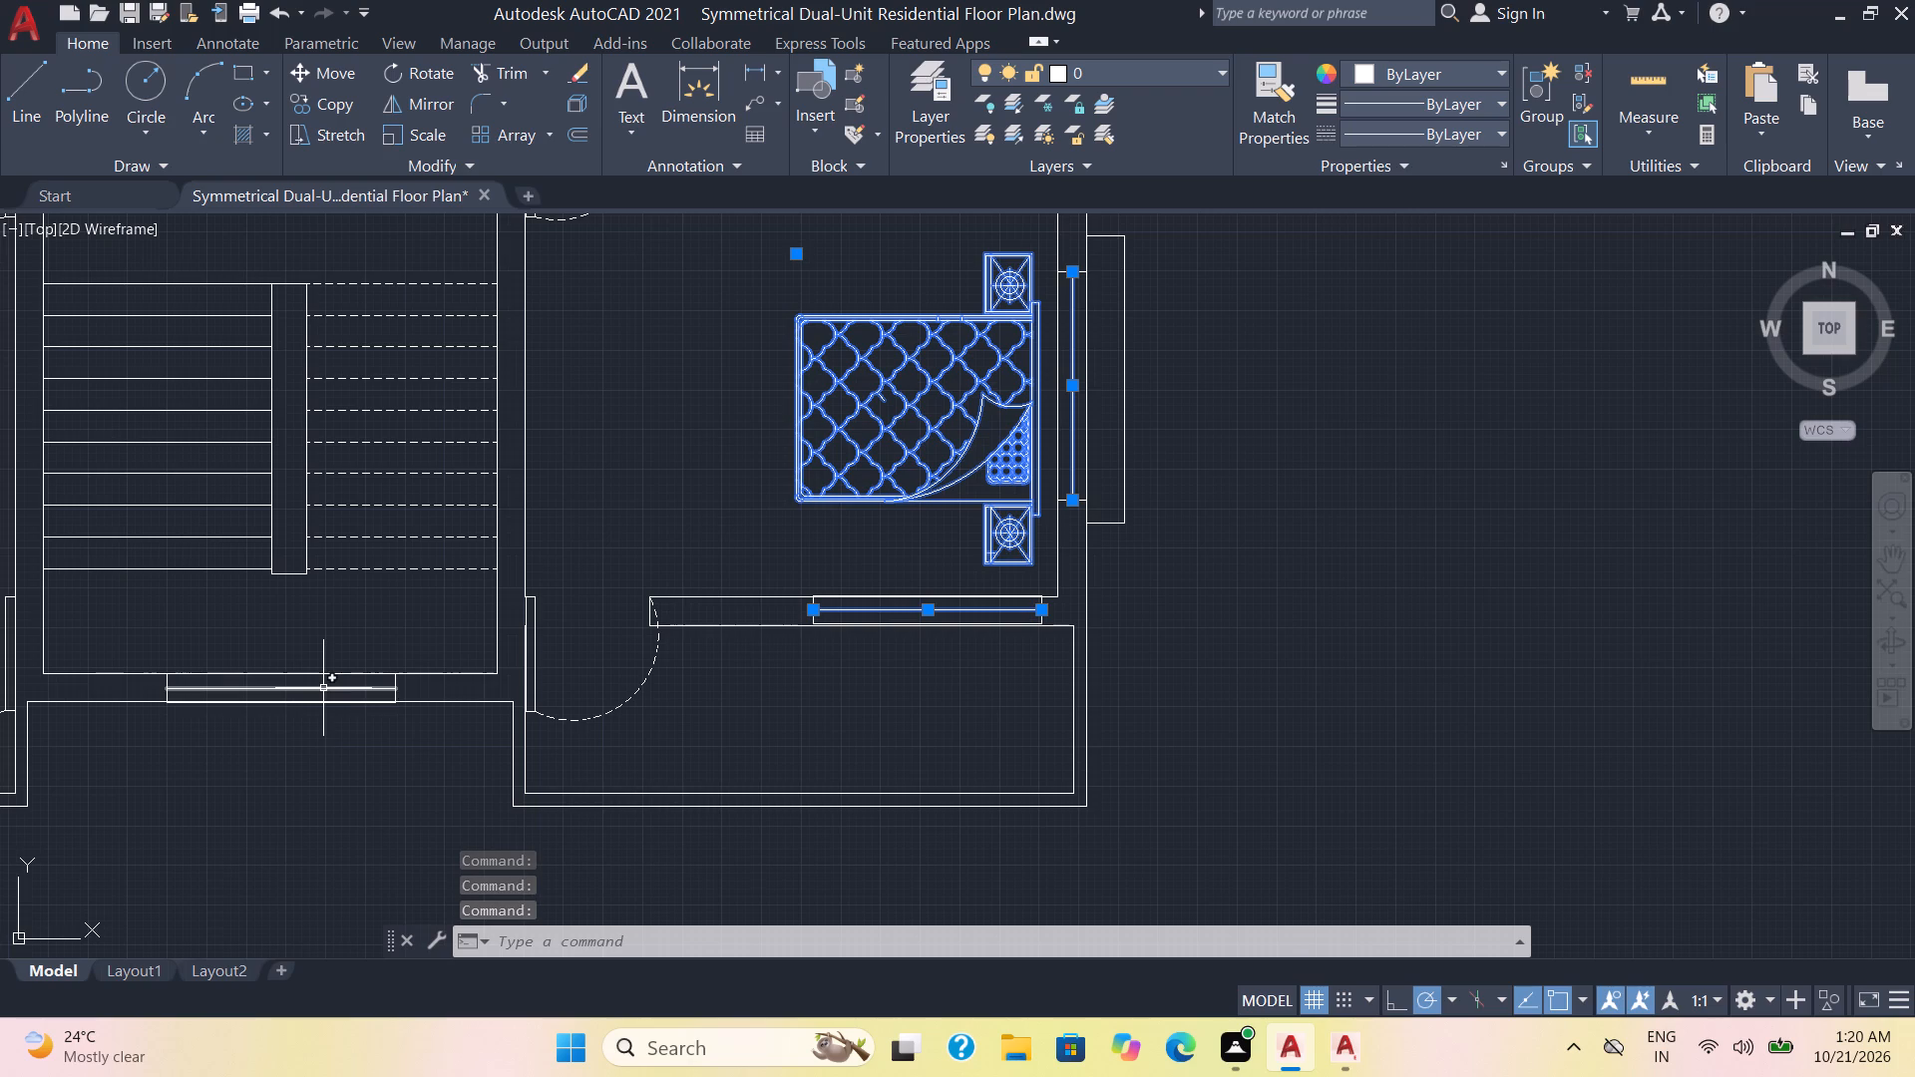
left_click(323, 688)
Add the dining table sets of both units to the selection.
scroll(203, 632, "down", 2)
middle_click_drag(202, 632, 303, 652)
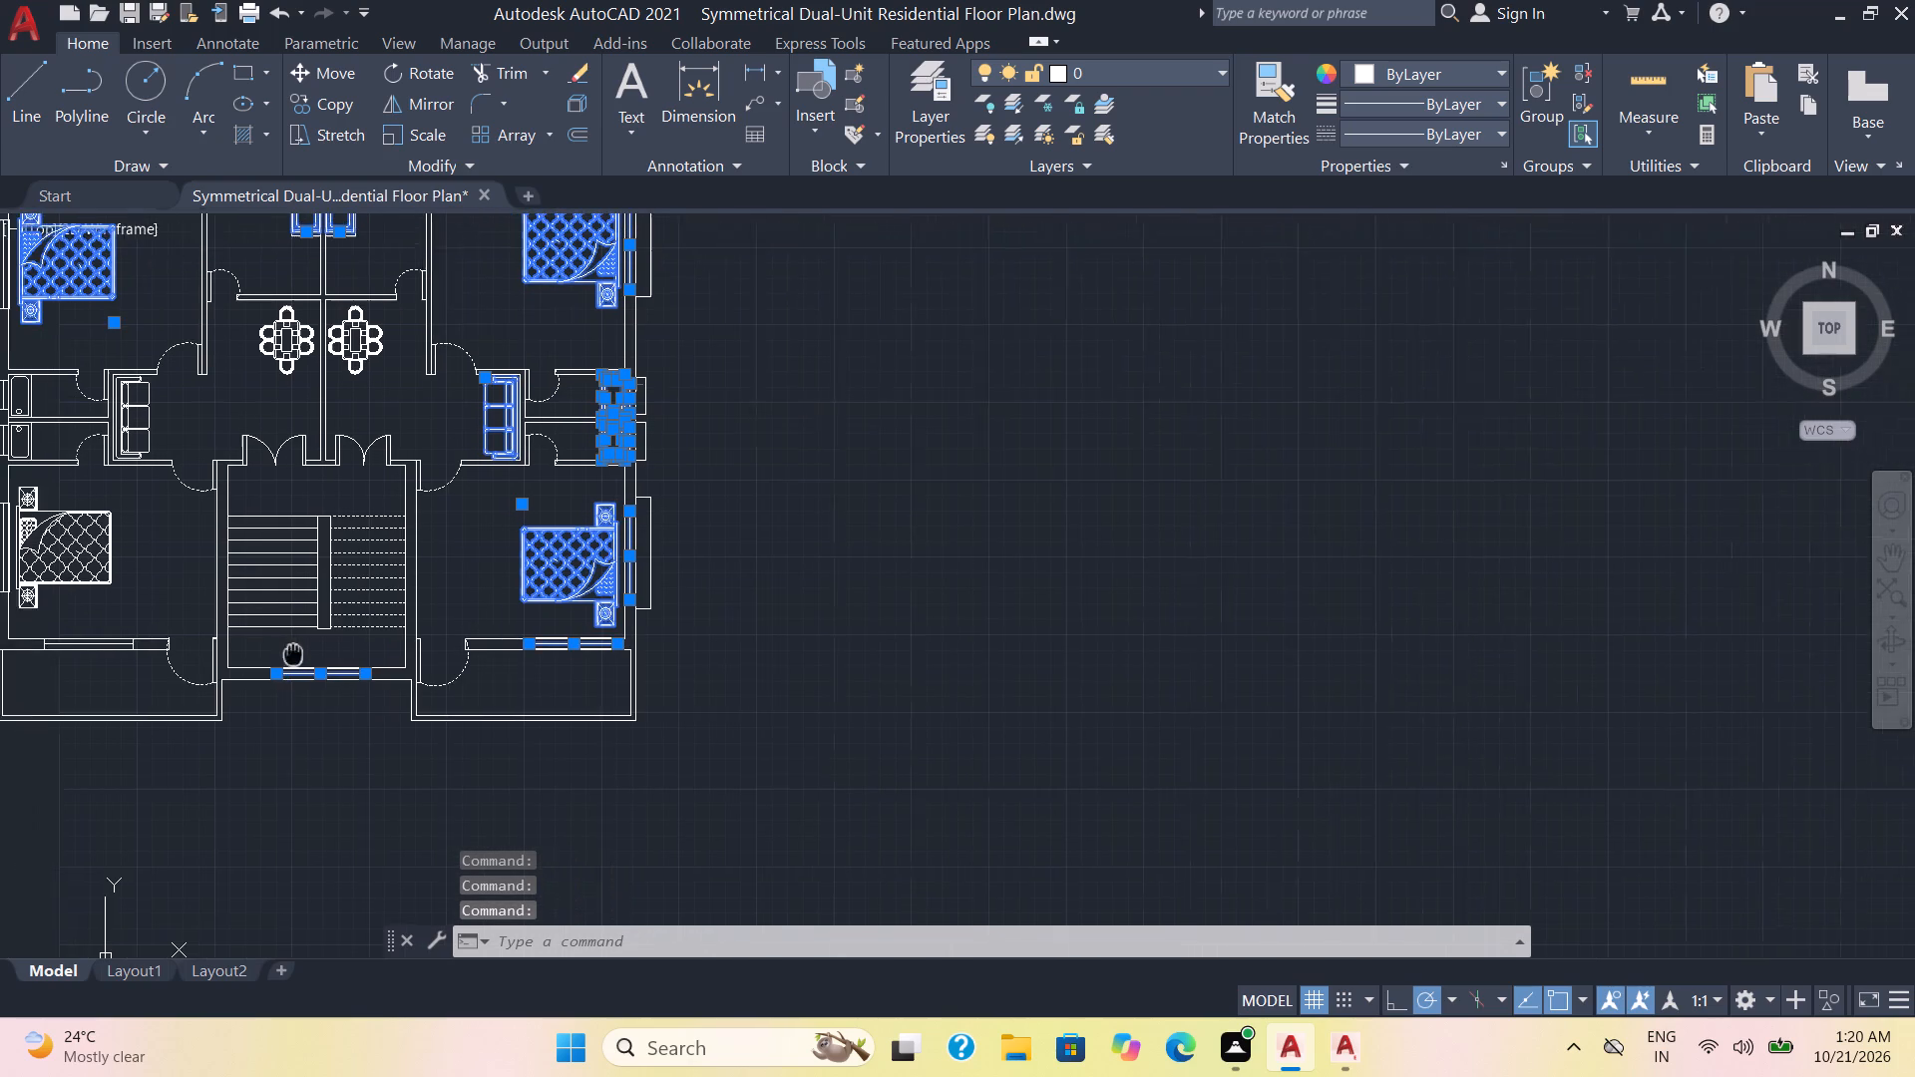
middle_click_drag(303, 652, 471, 668)
left_click(535, 361)
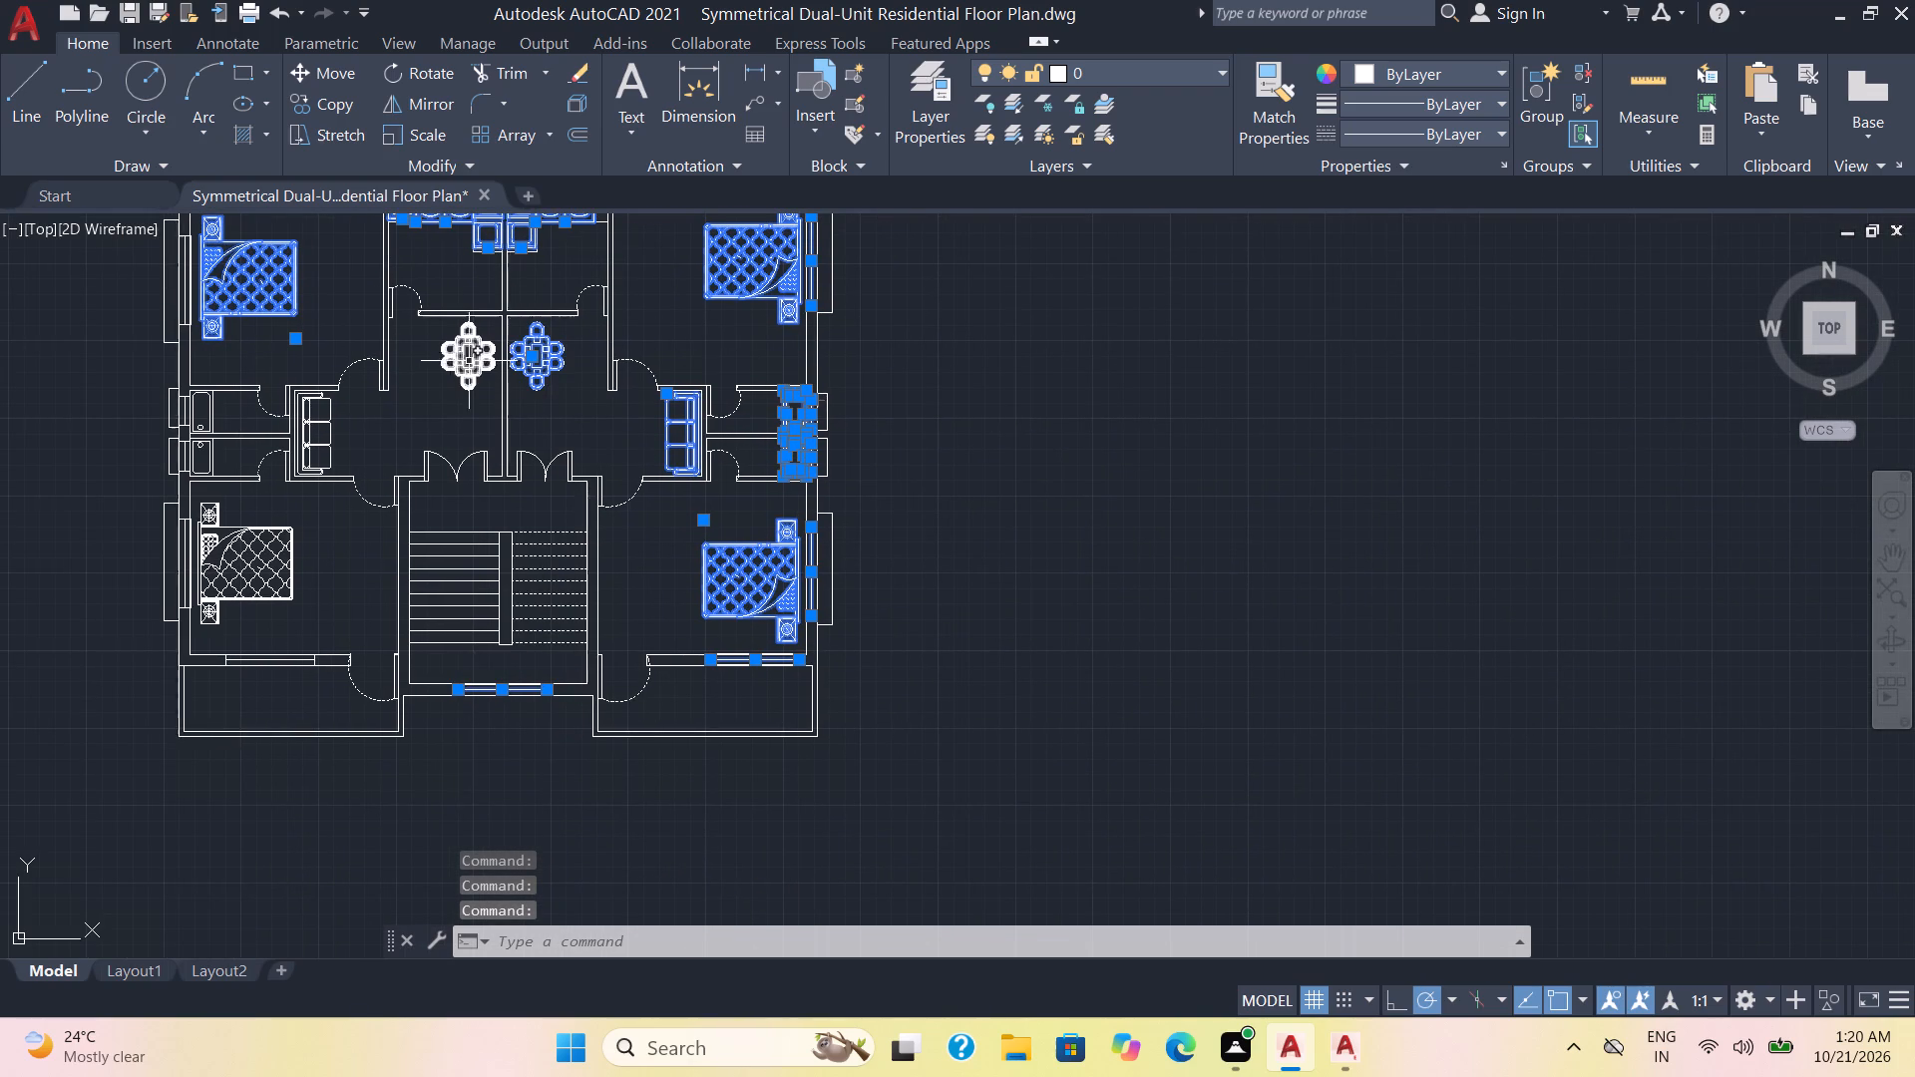
left_click(474, 356)
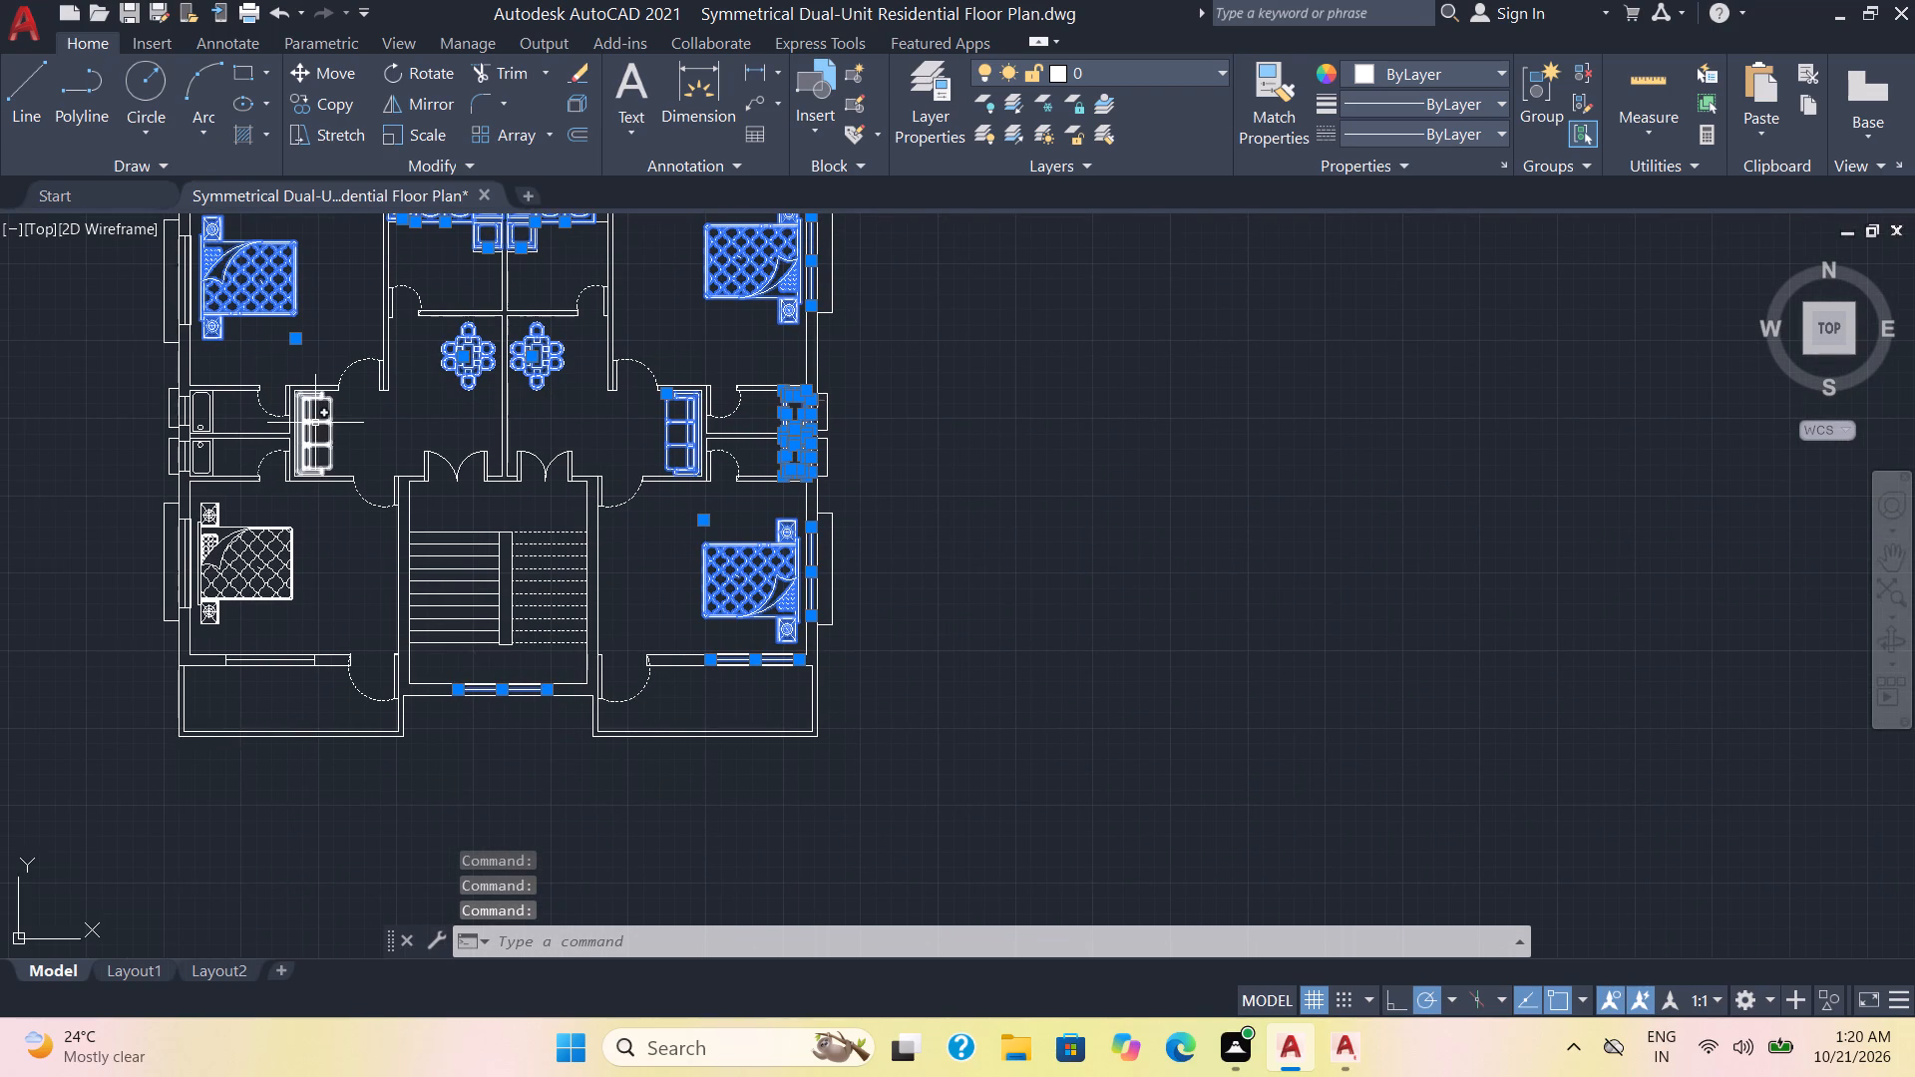
Add the left unit's sofa and the upper bedroom's two window centre lines to the selection.
left_click(315, 423)
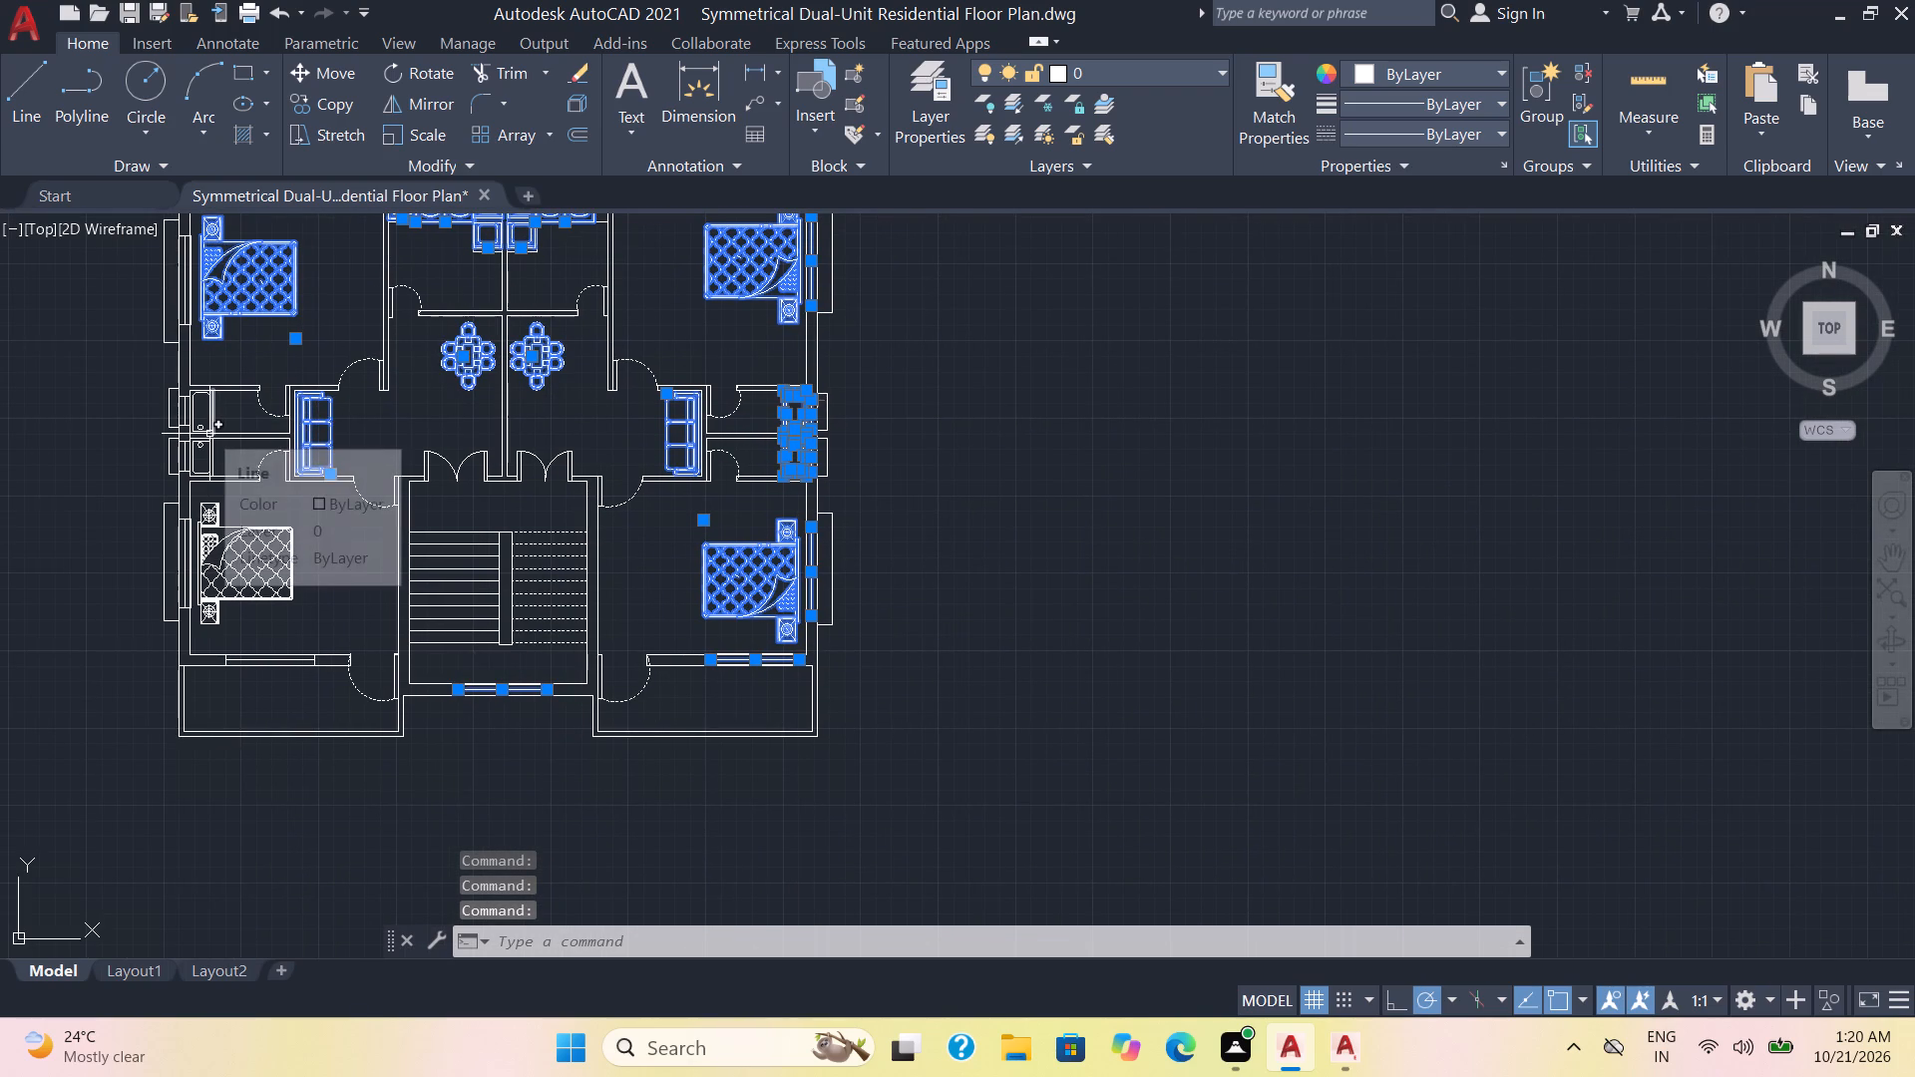
middle_click_drag(271, 363, 434, 552)
scroll(425, 437, "up", 2)
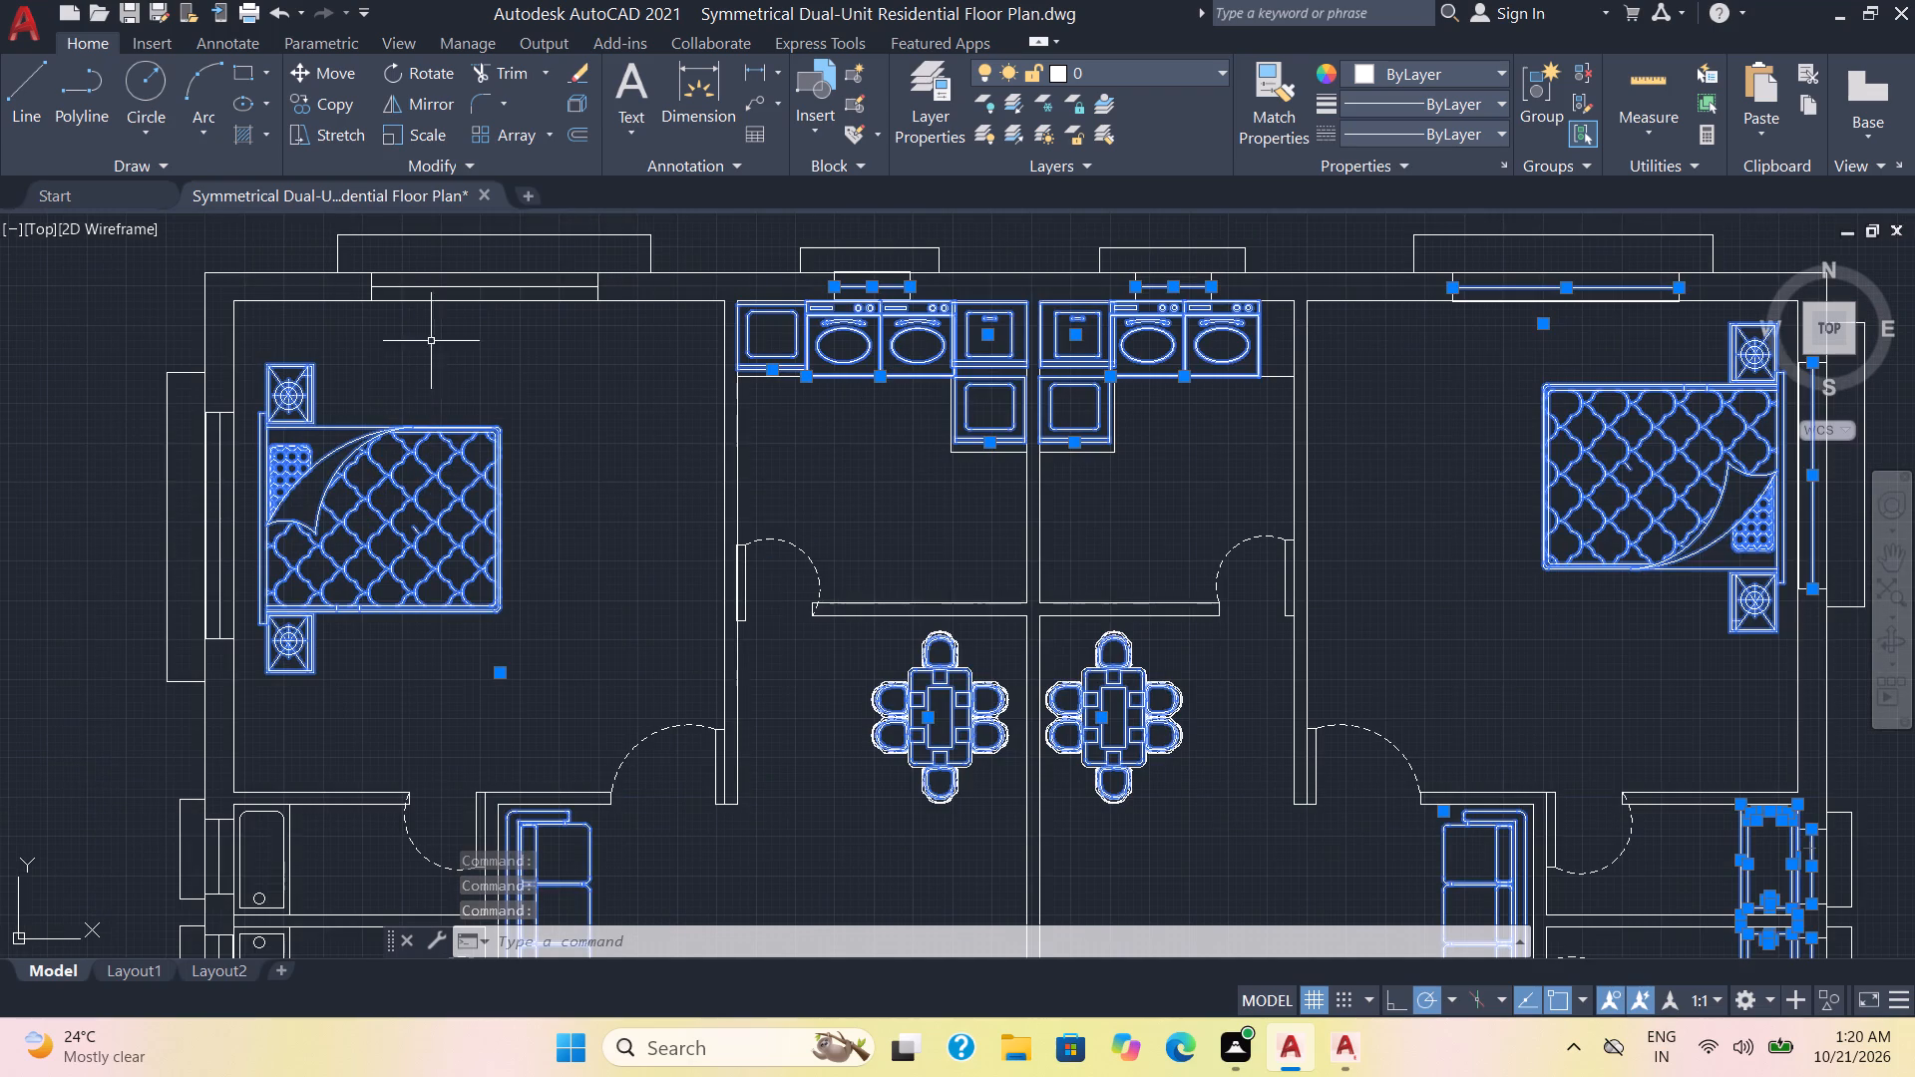
left_click(452, 287)
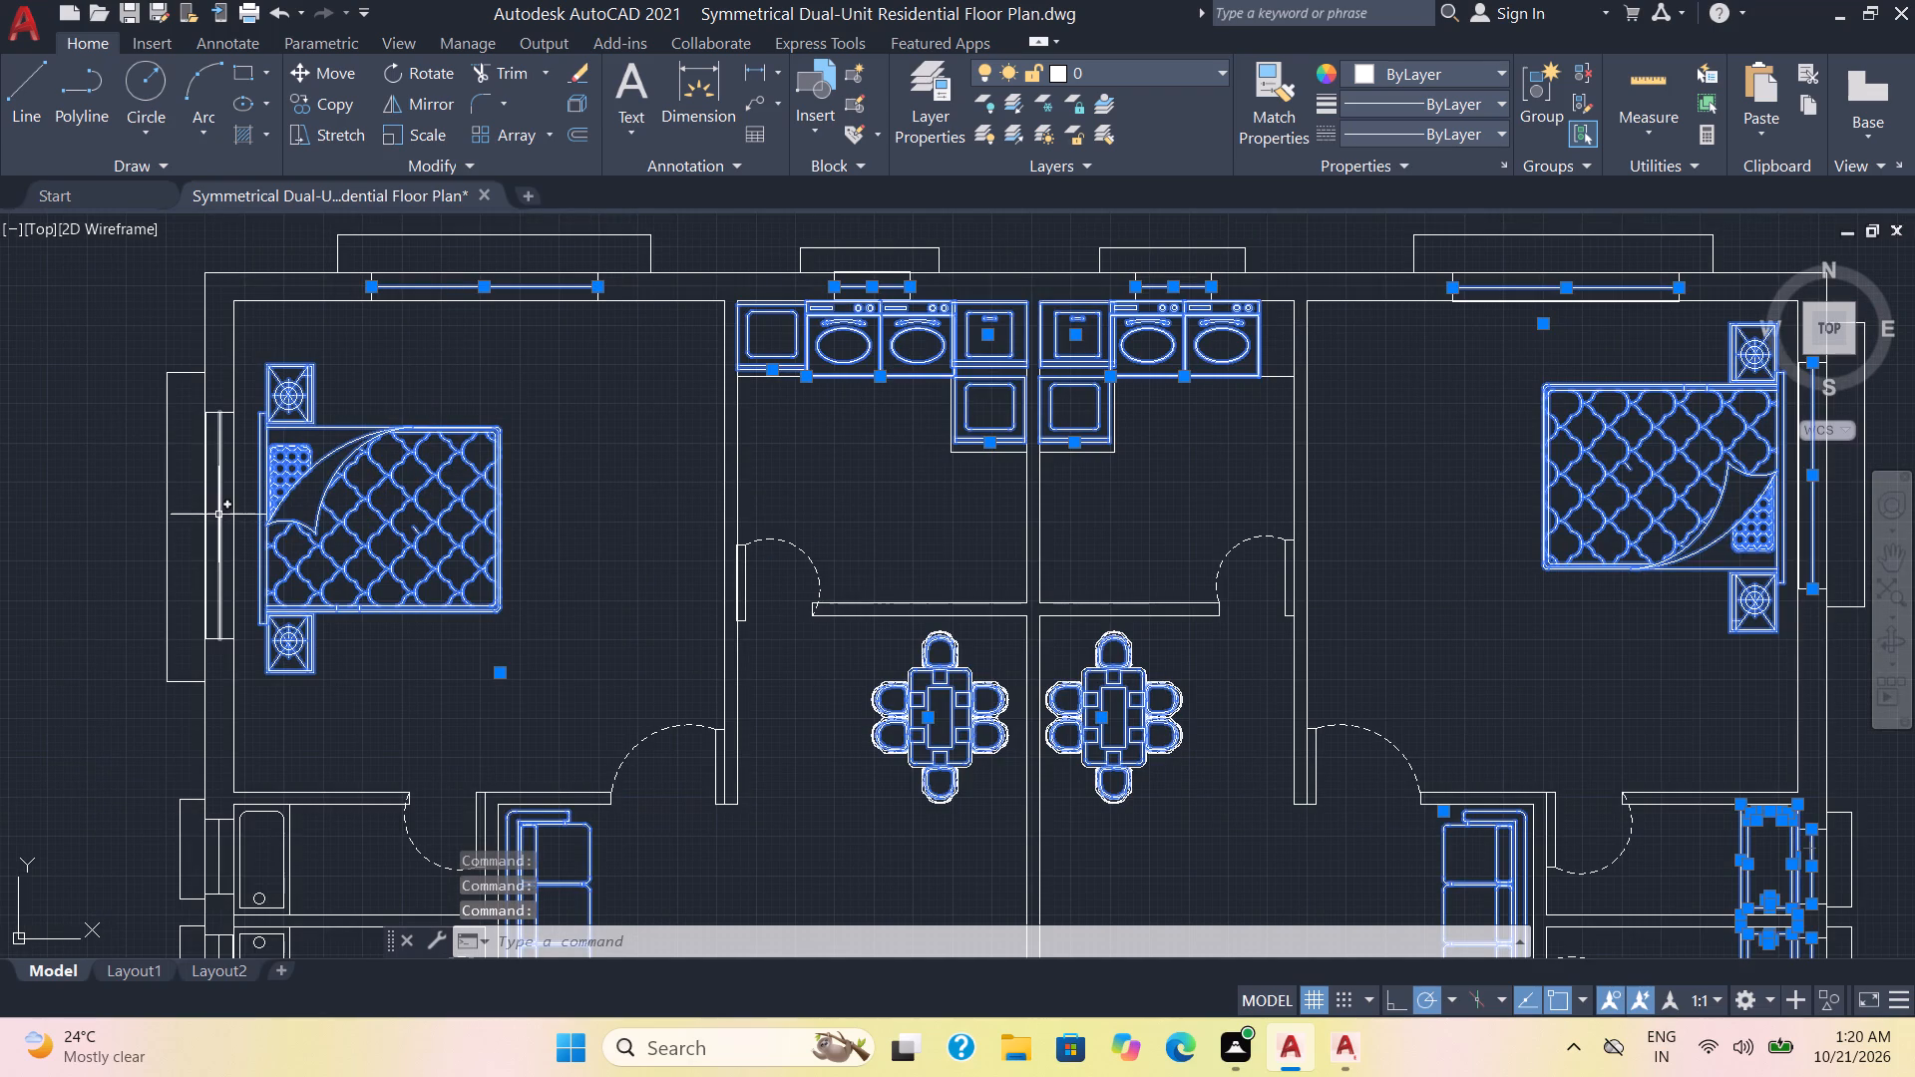
left_click(220, 513)
Add the left unit's upper bathroom tub outline, drain circle, both enclosing side lines and window centre line to the selection.
middle_click_drag(455, 752, 551, 367)
left_click(382, 500)
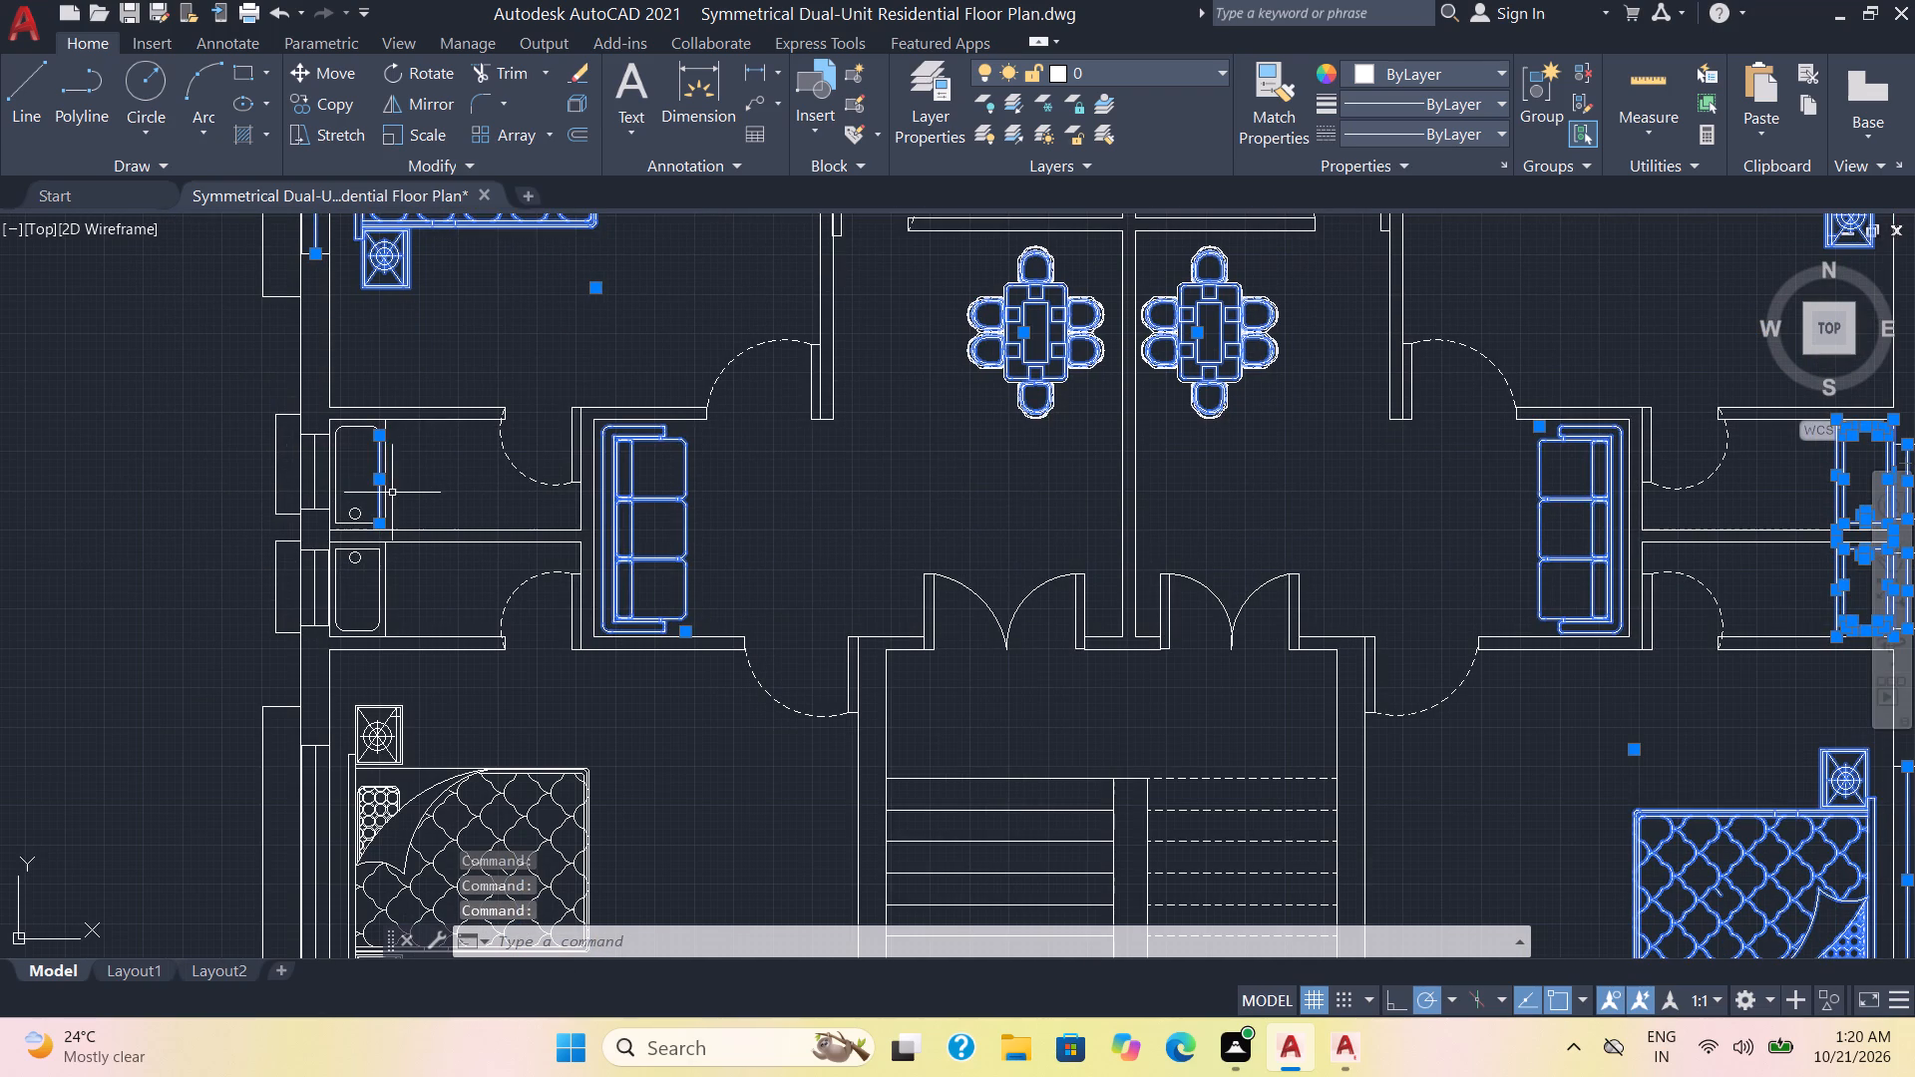
left_click(387, 494)
scroll(387, 494, "up", 2)
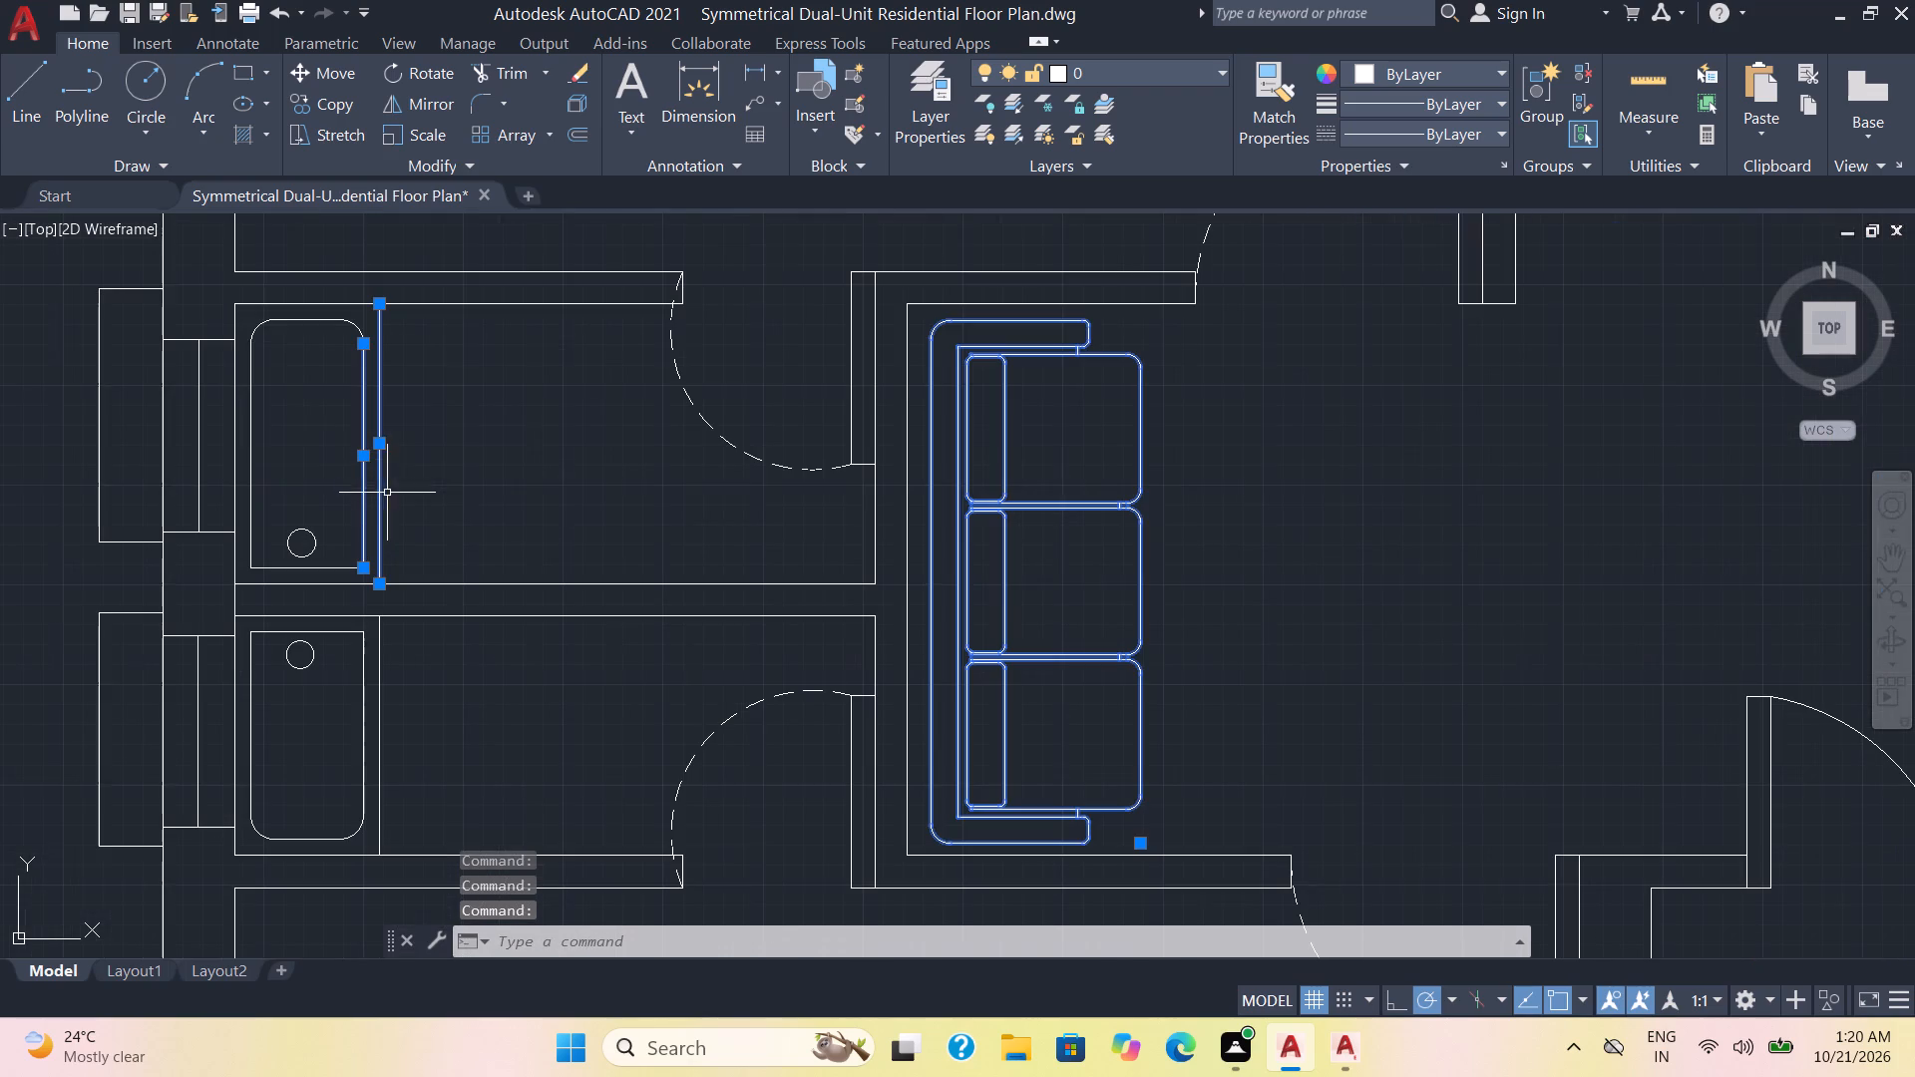
left_click(296, 320)
left_click(357, 325)
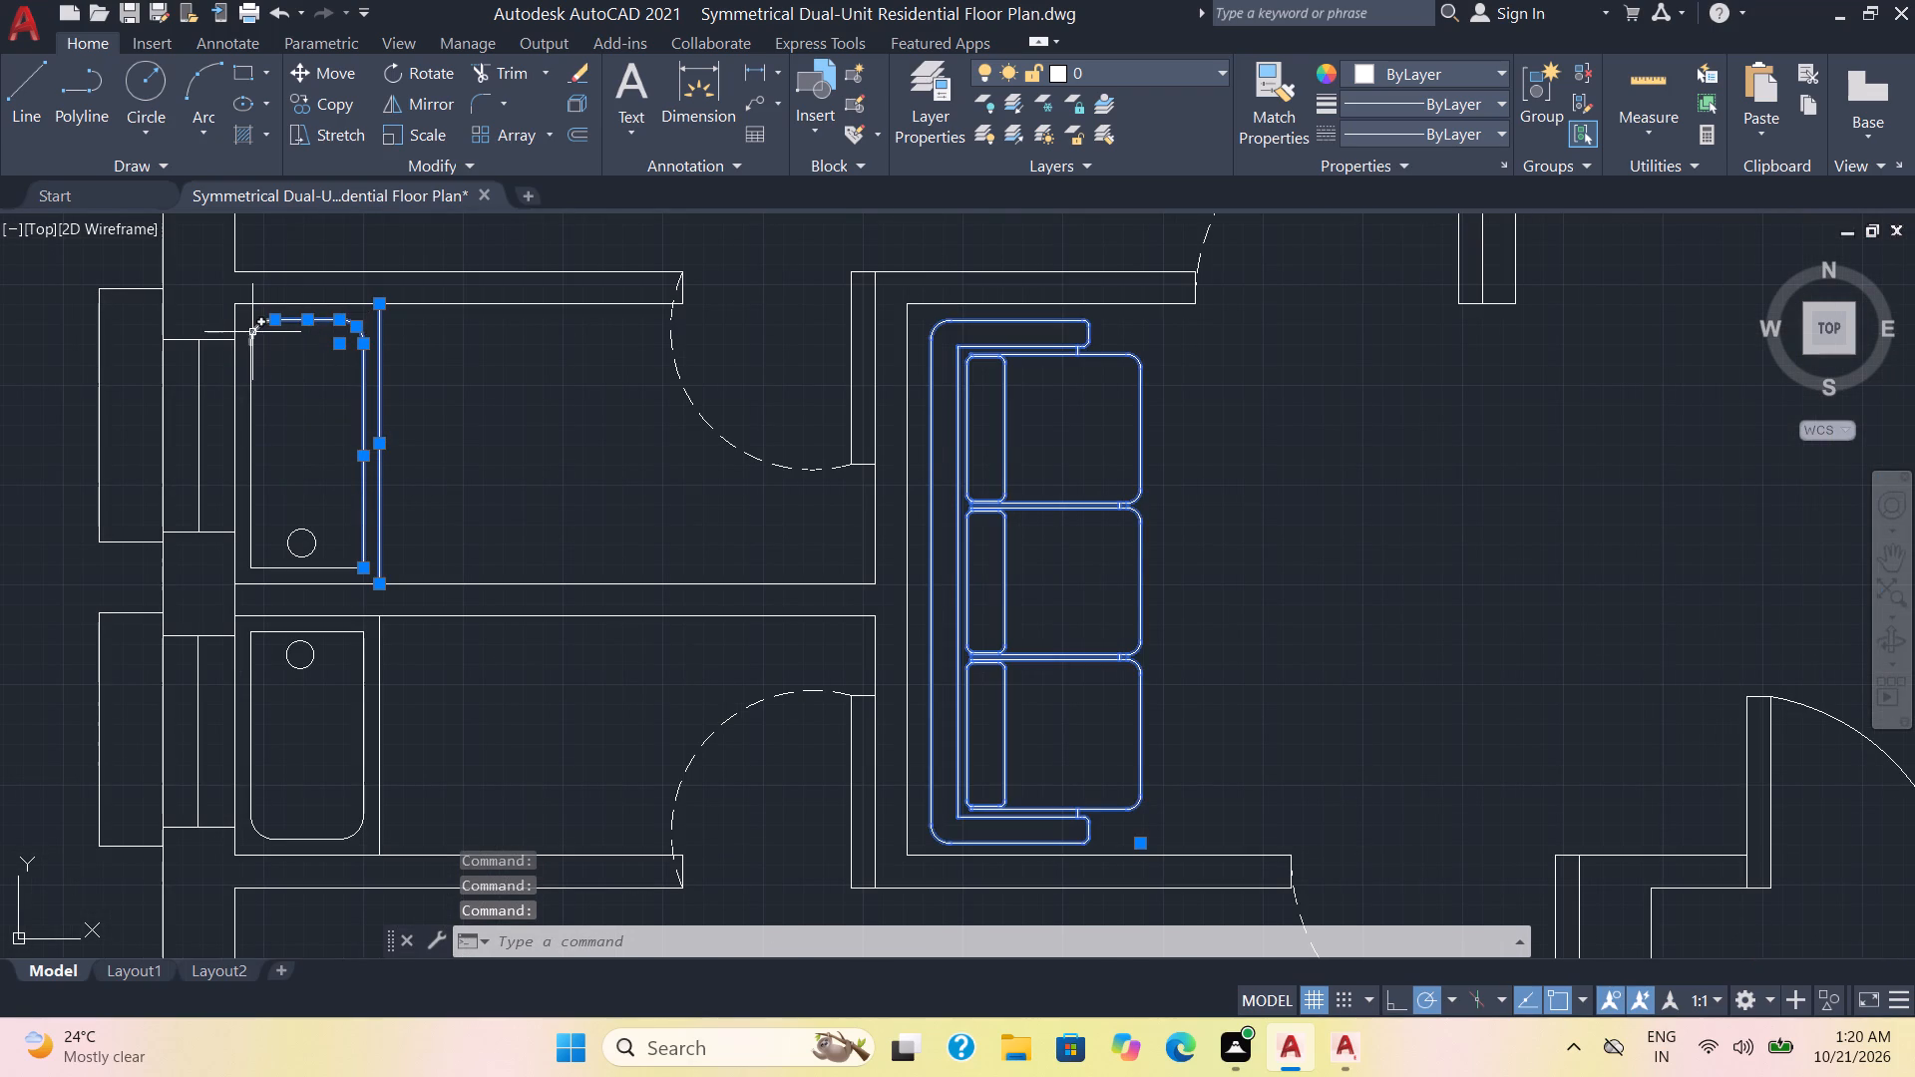
left_click(256, 333)
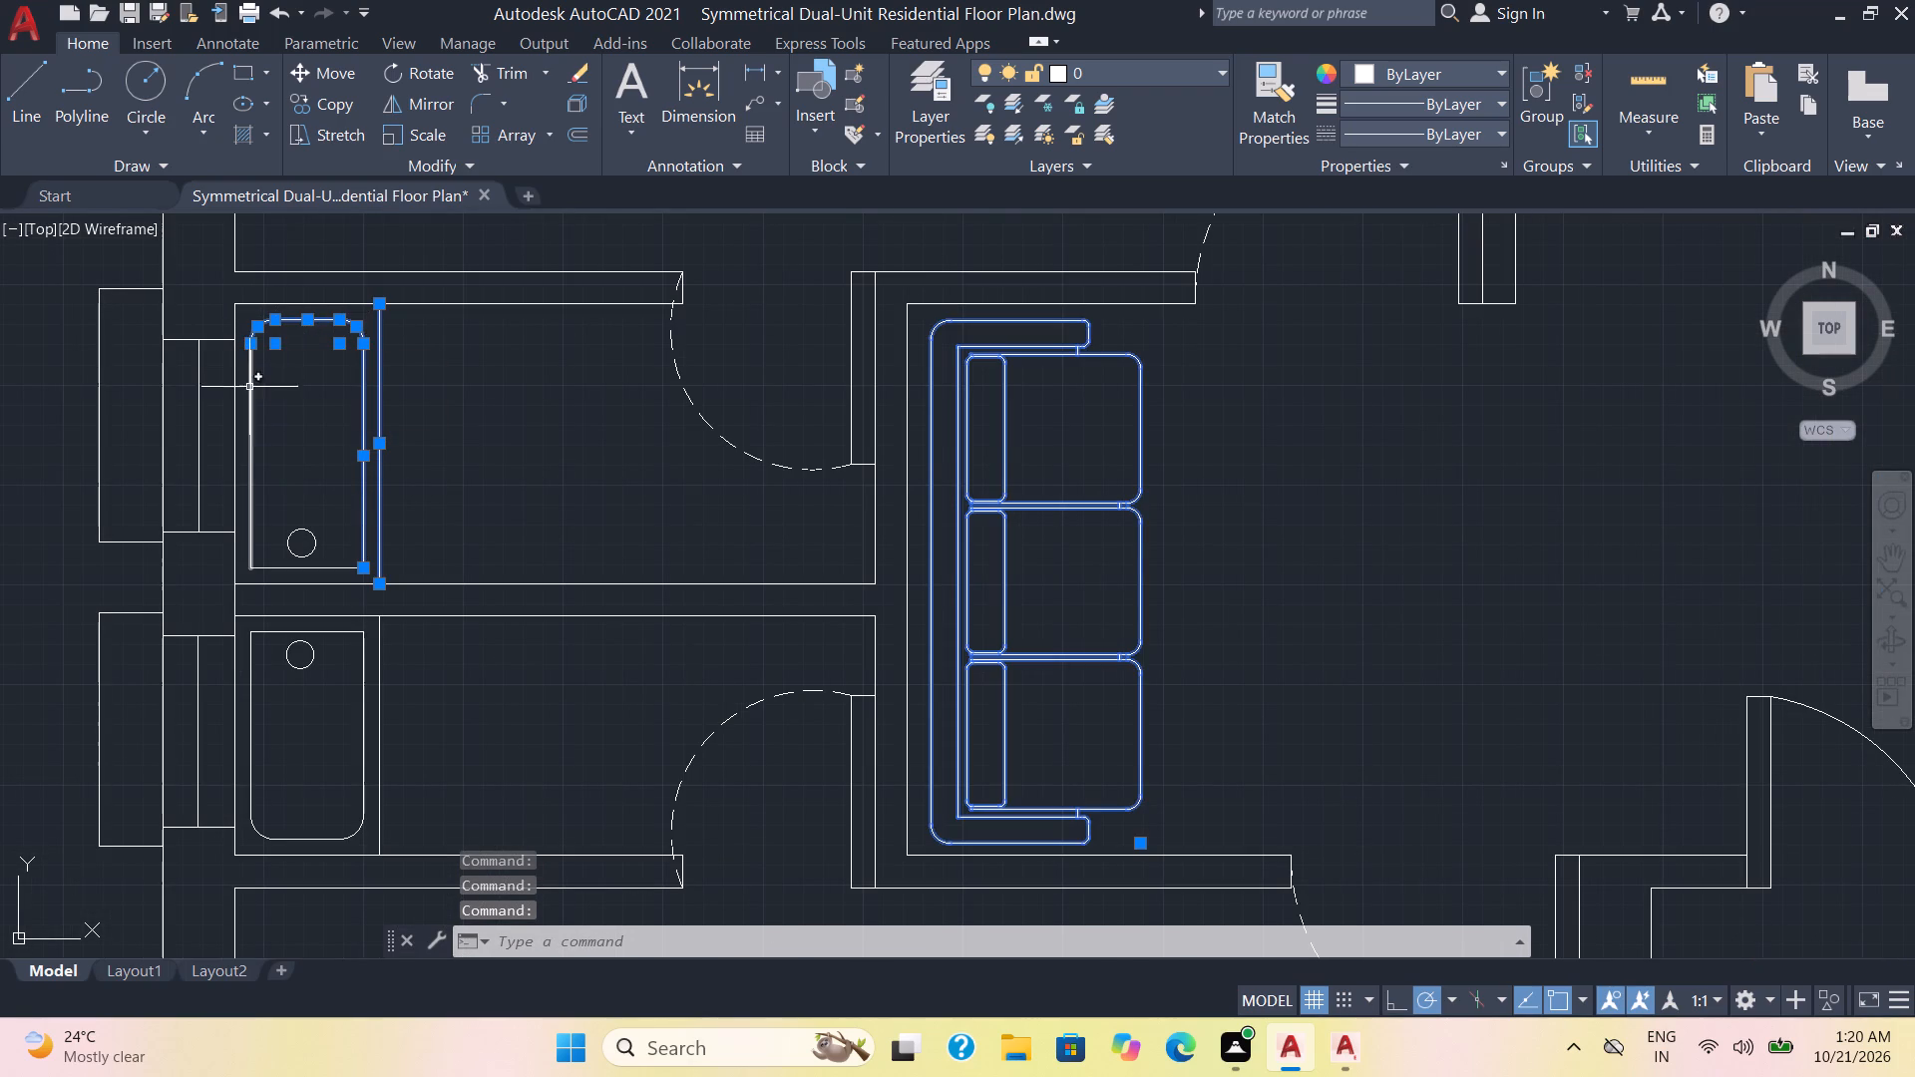
left_click(251, 395)
left_click(196, 402)
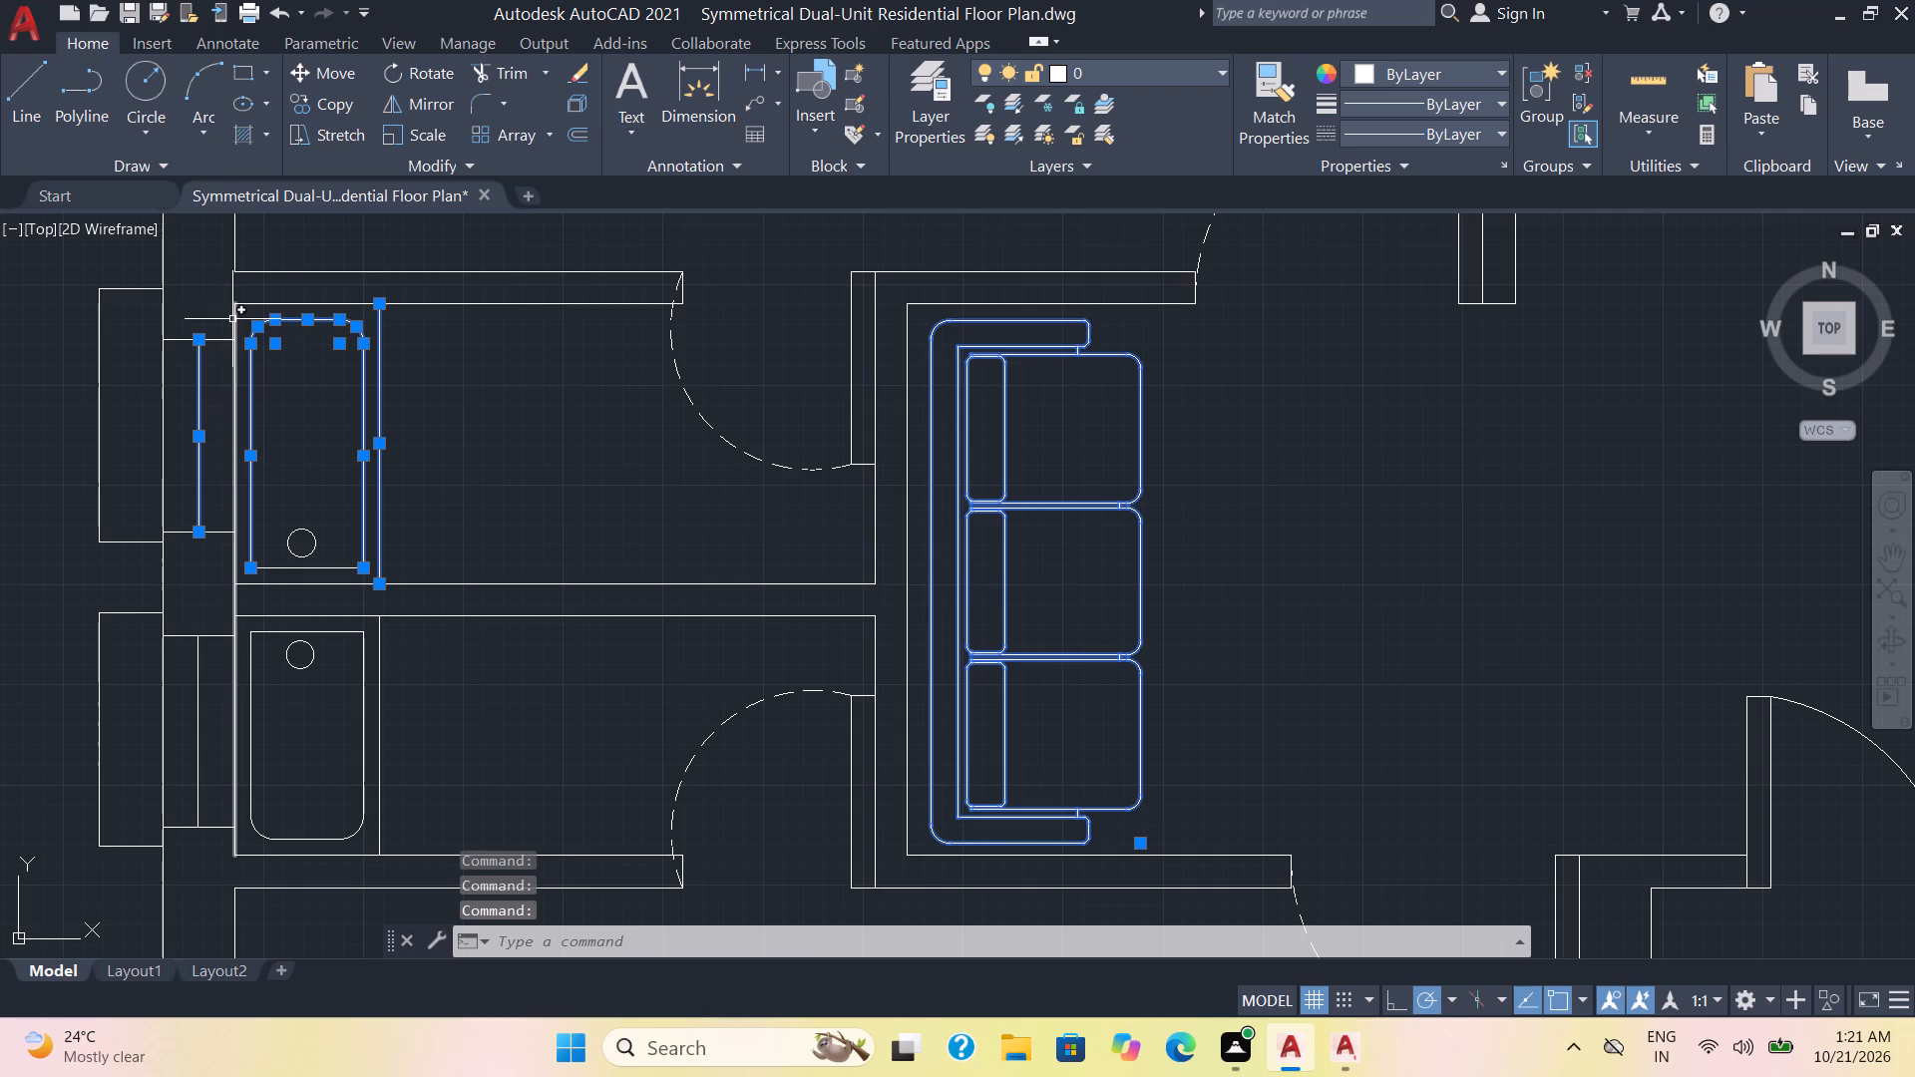
left_click(234, 321)
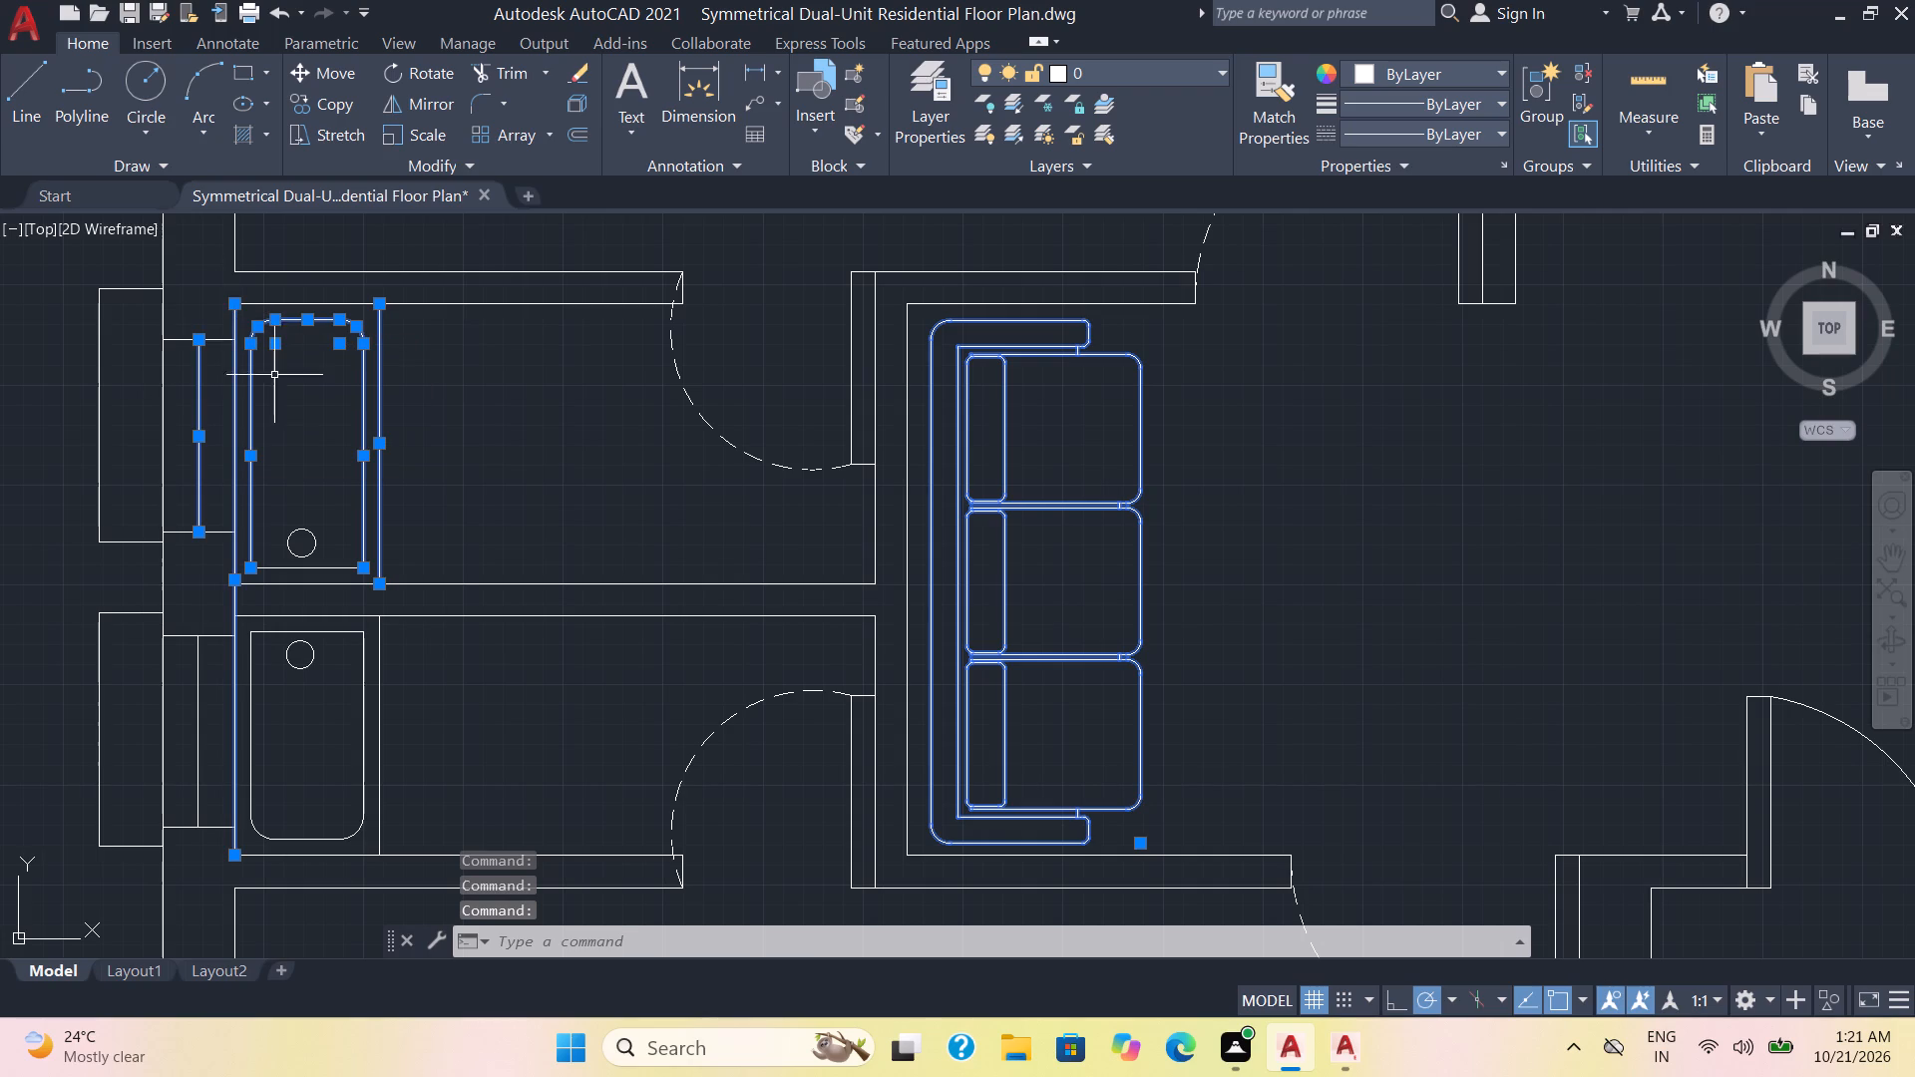
left_click(316, 541)
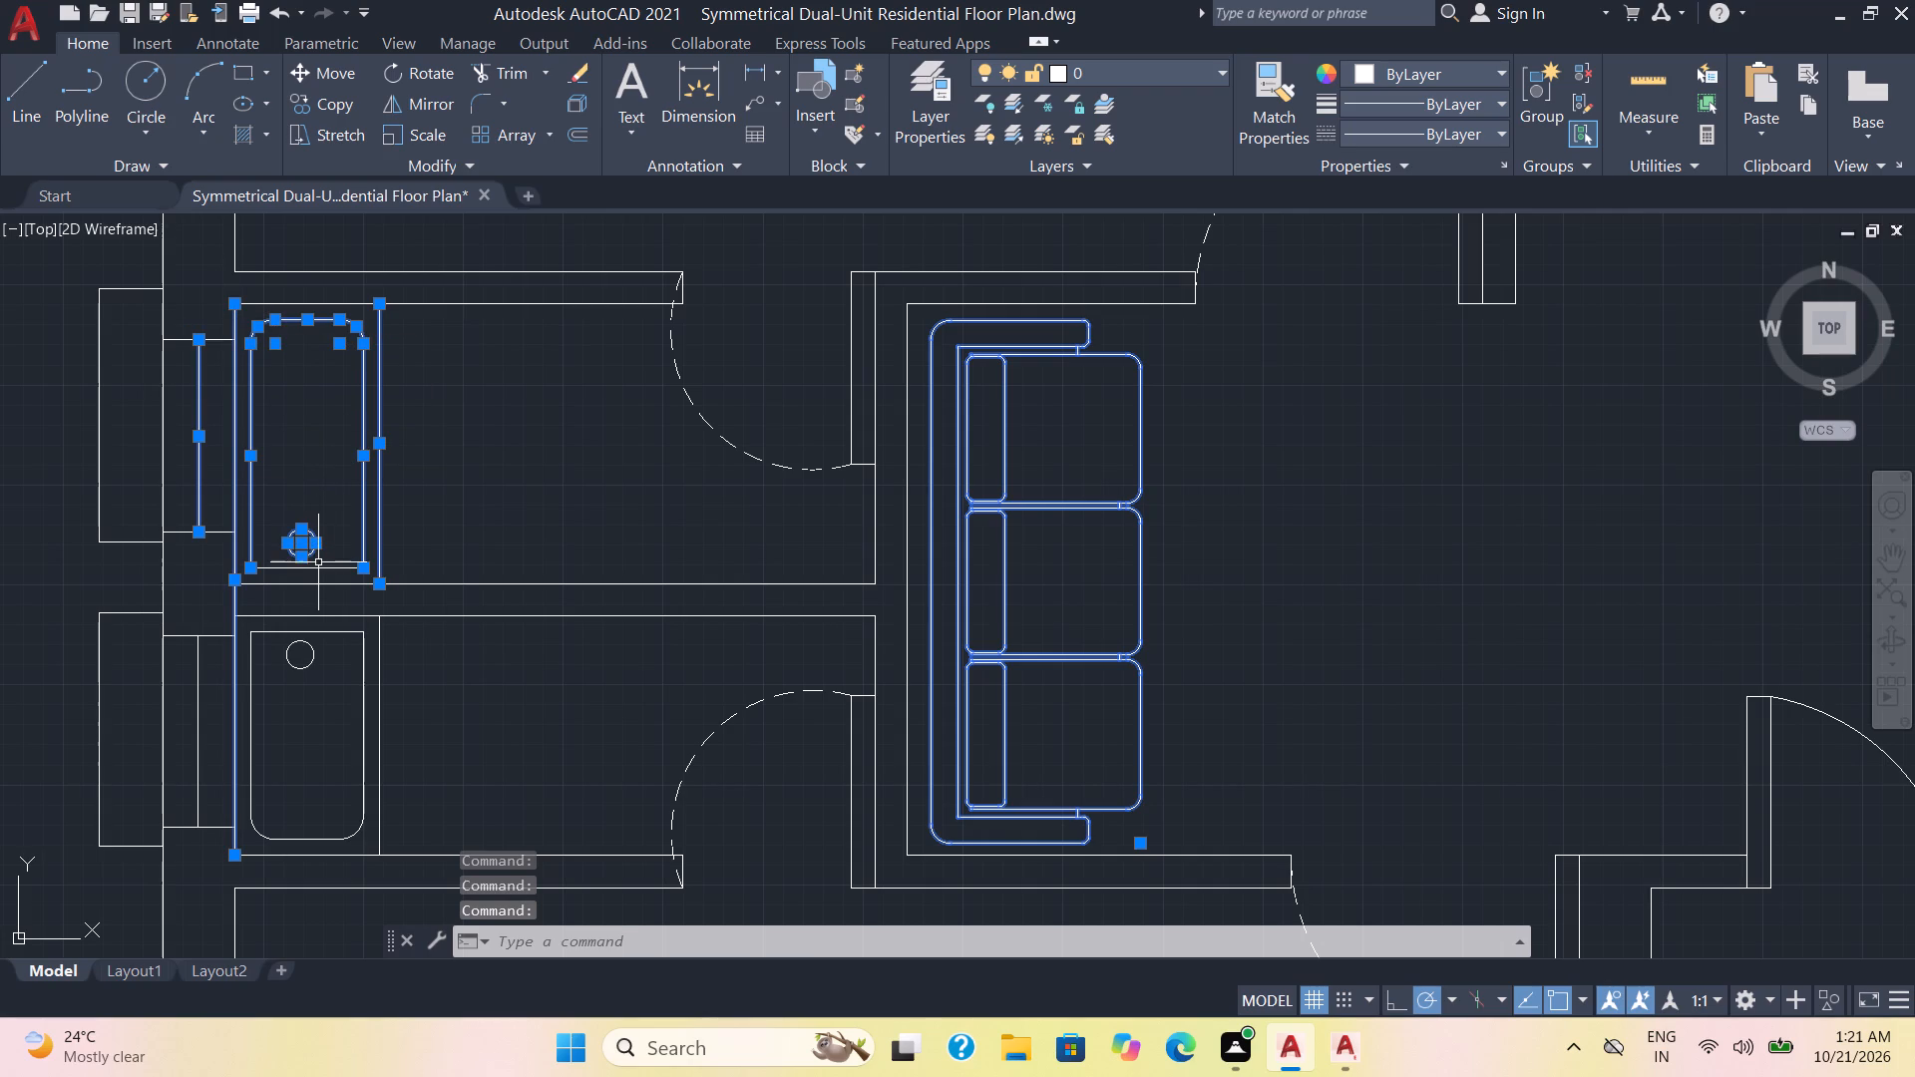
left_click(318, 567)
Add the left unit's lower bathroom tub outline, drain circle, inner enclosing side line and window centre line to the selection.
left_click(317, 633)
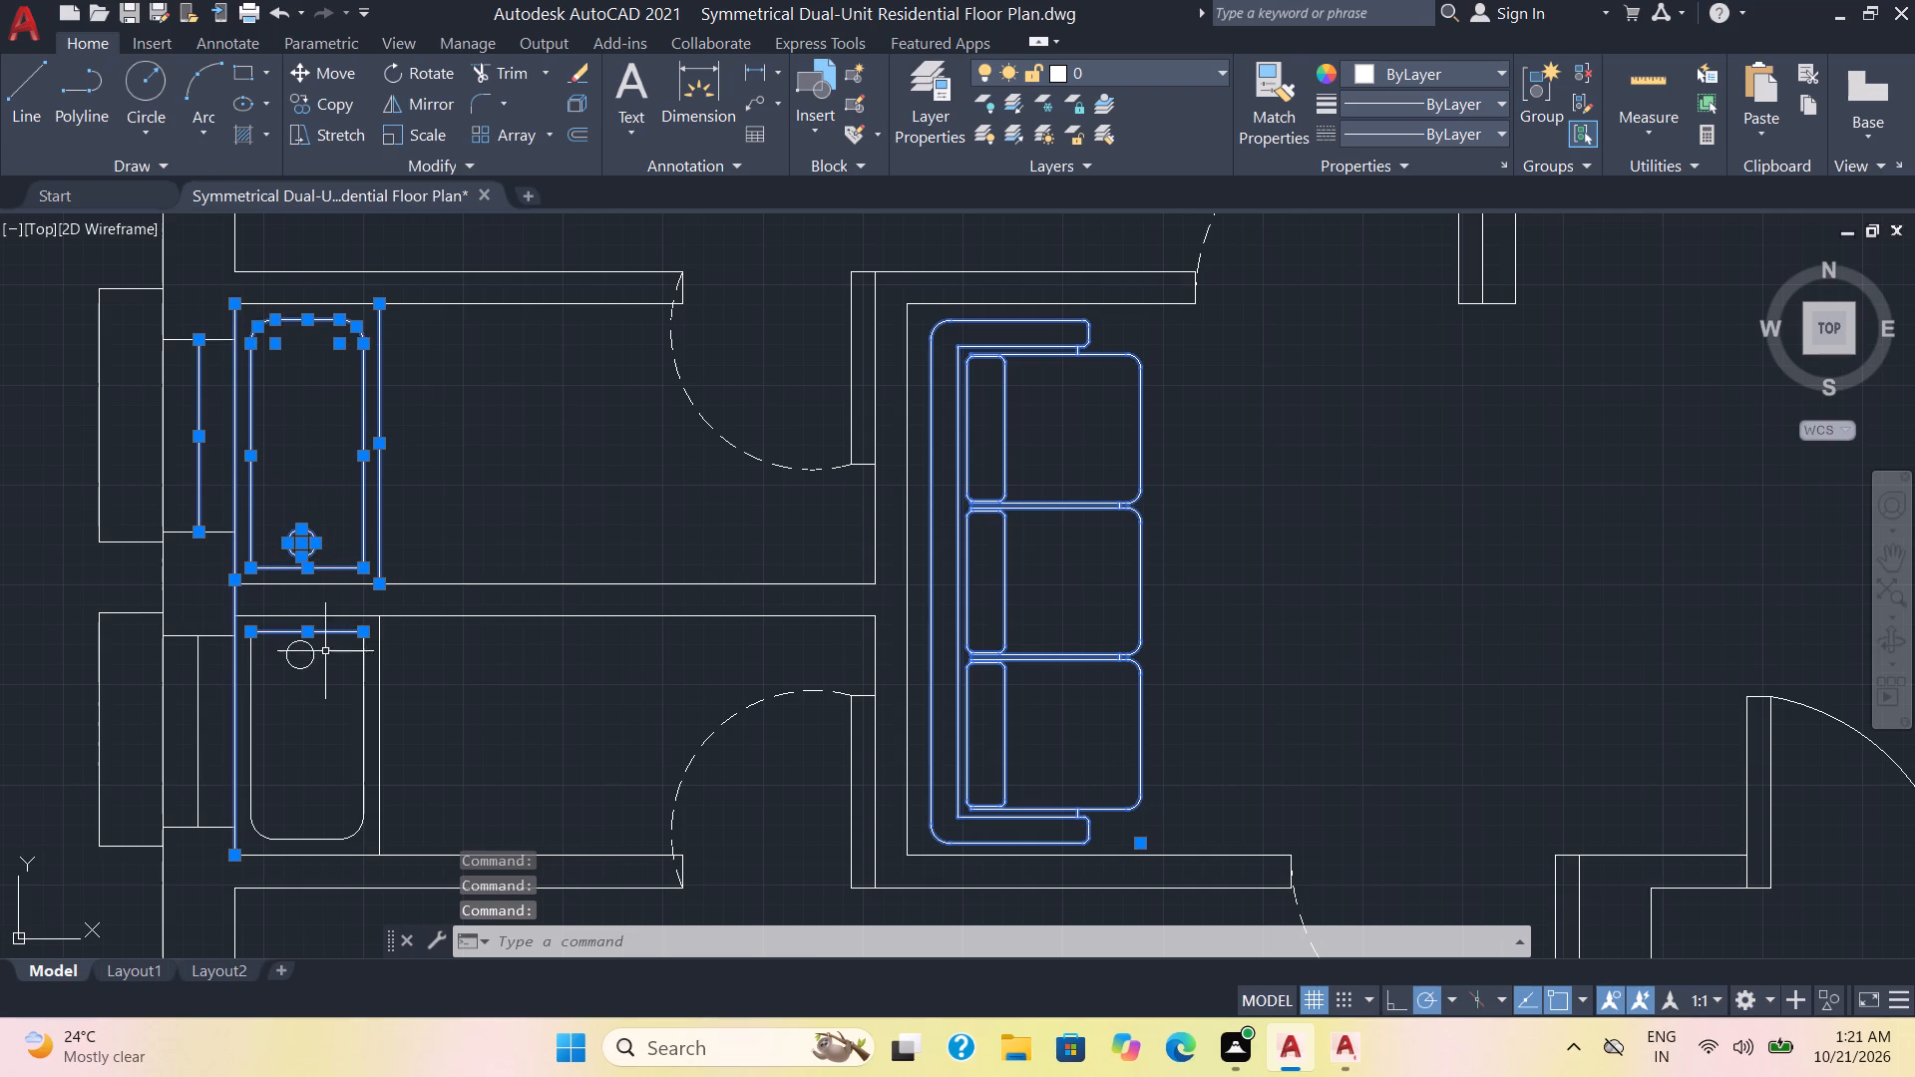
left_click(304, 662)
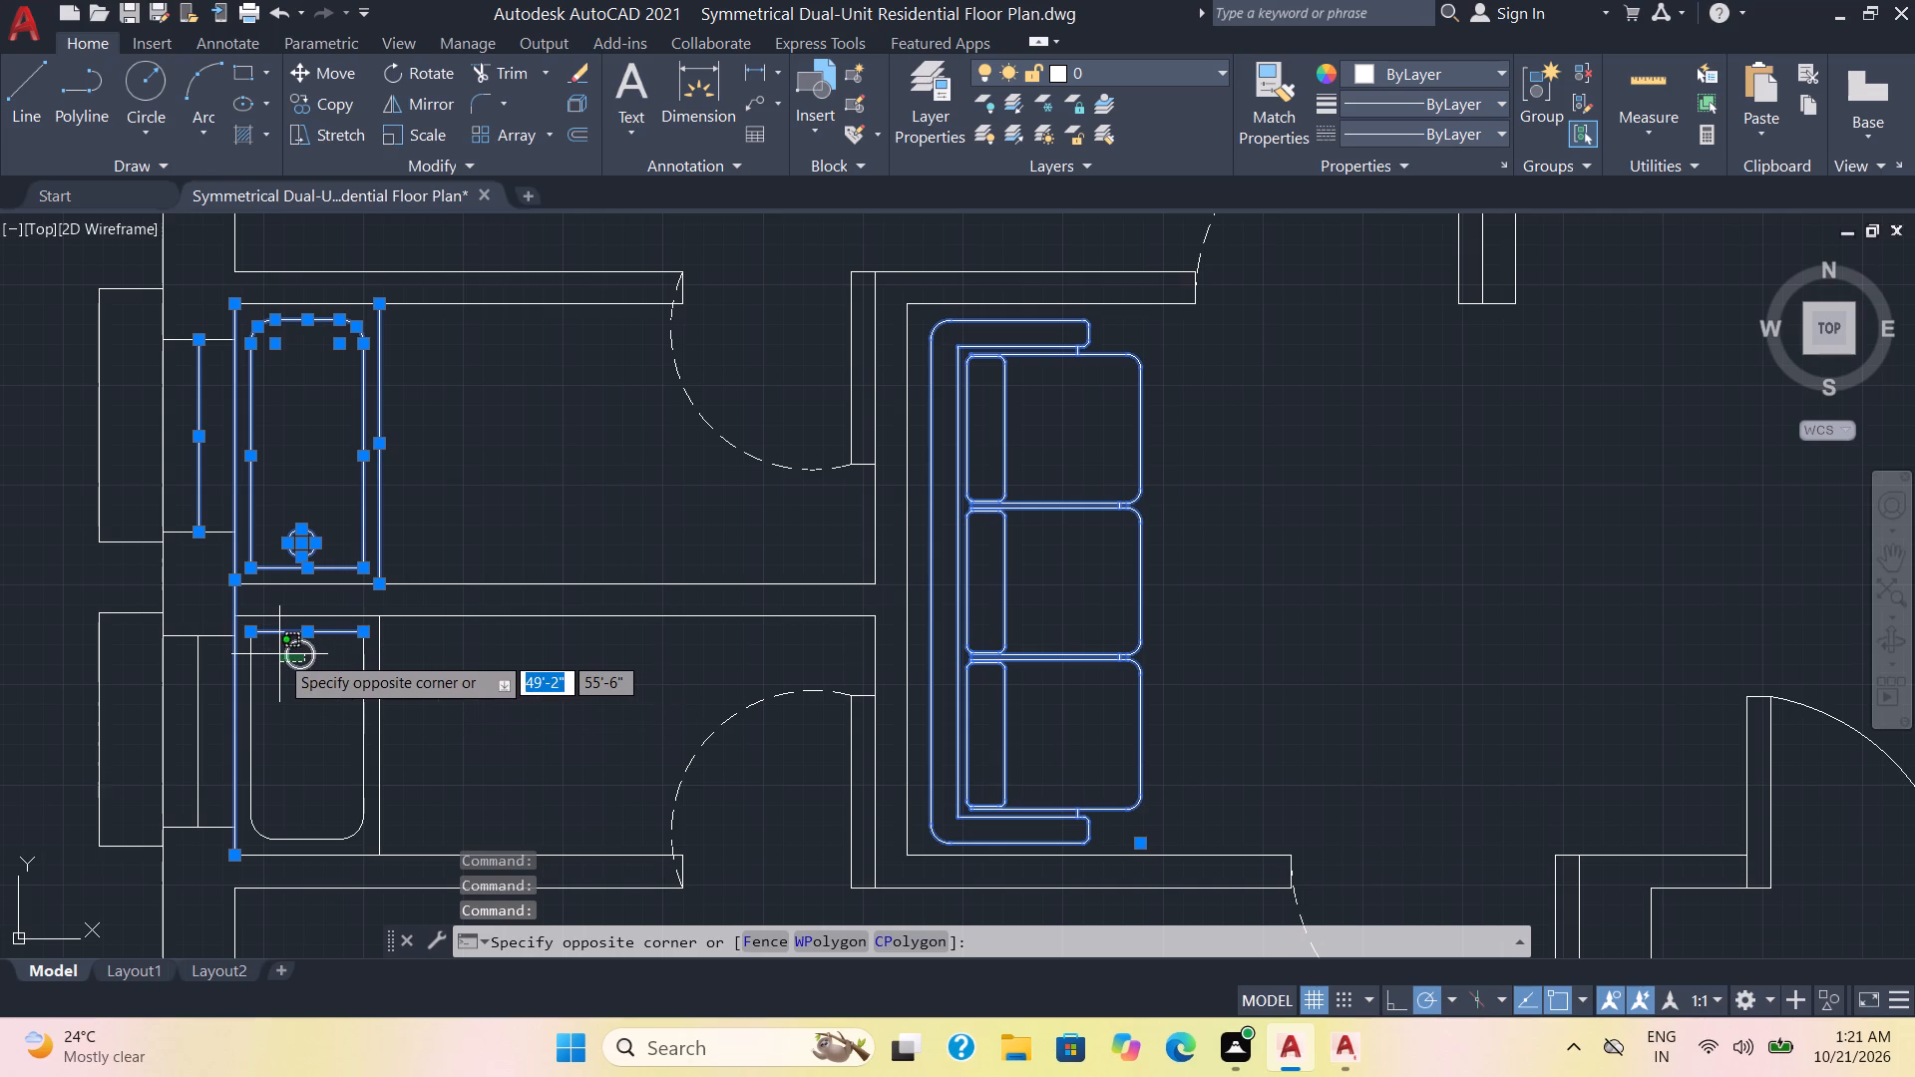
left_click(279, 654)
left_click(364, 700)
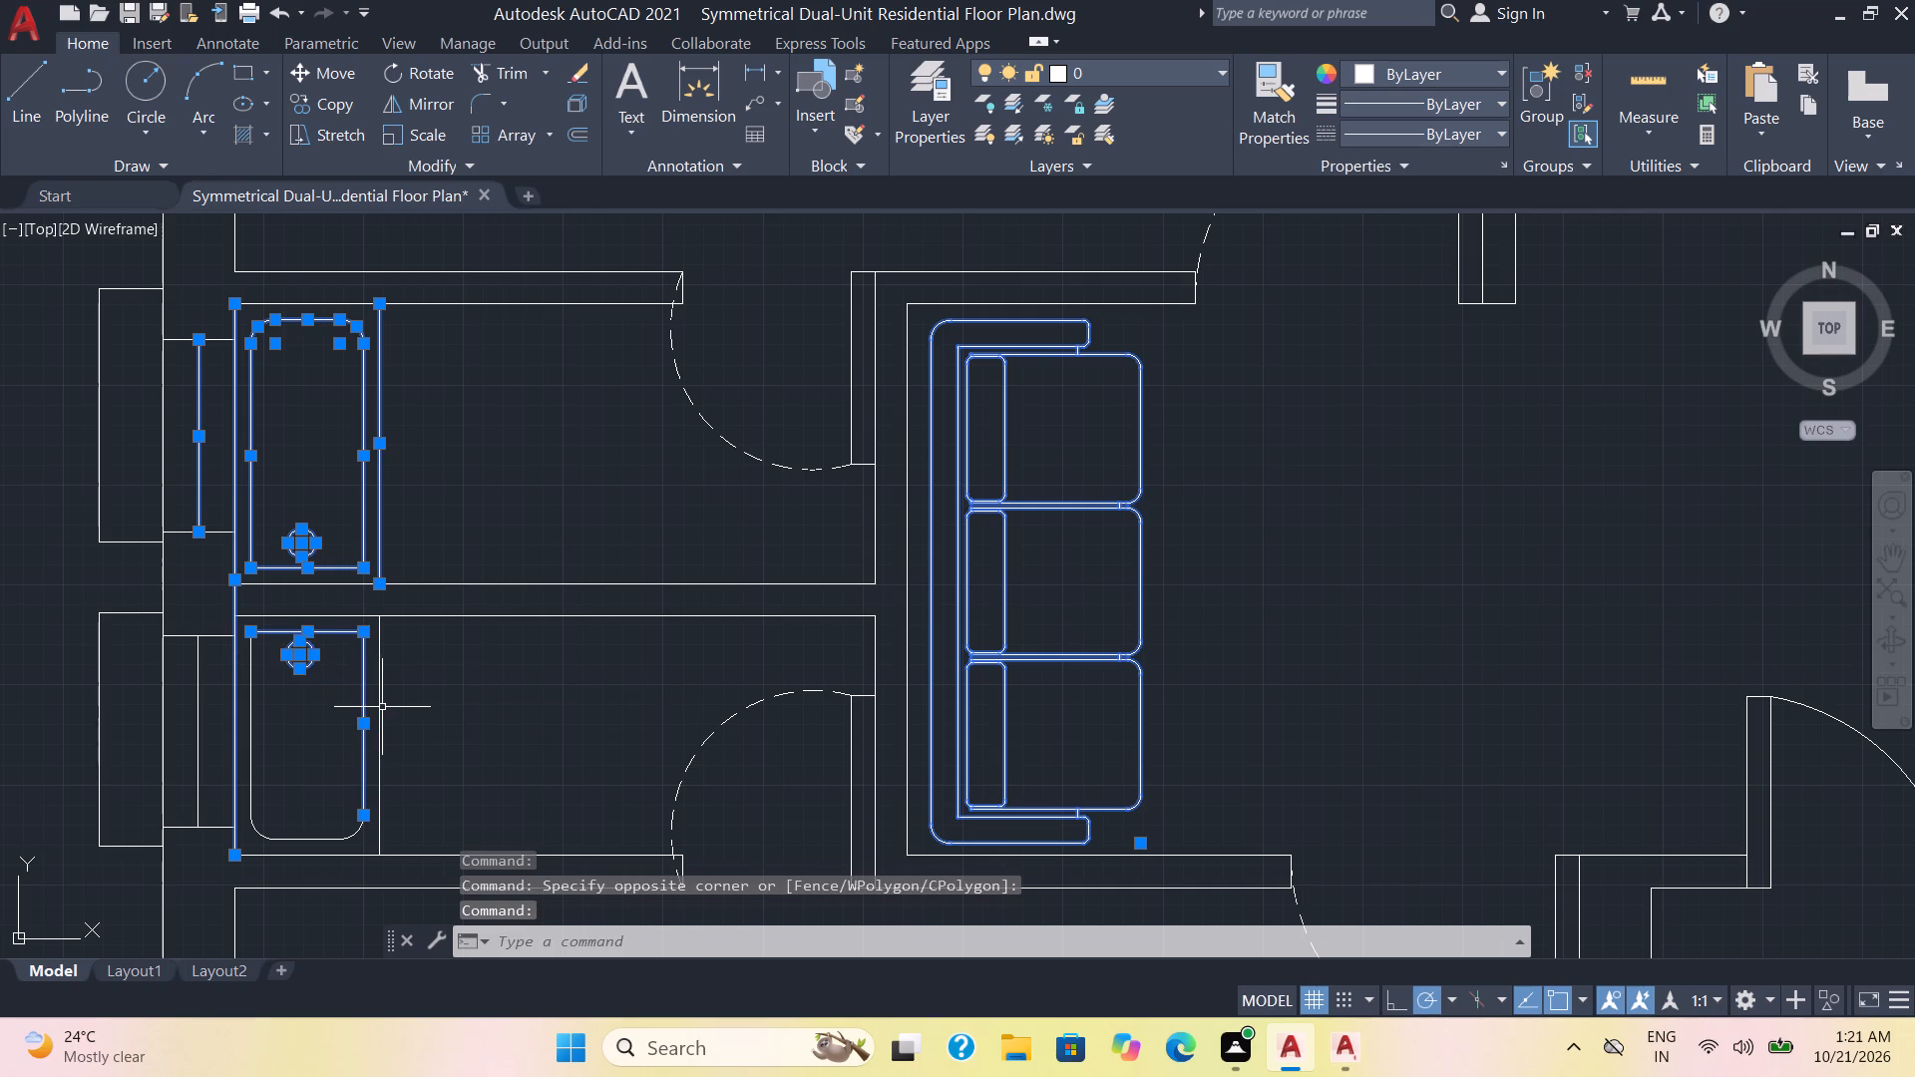
left_click(380, 709)
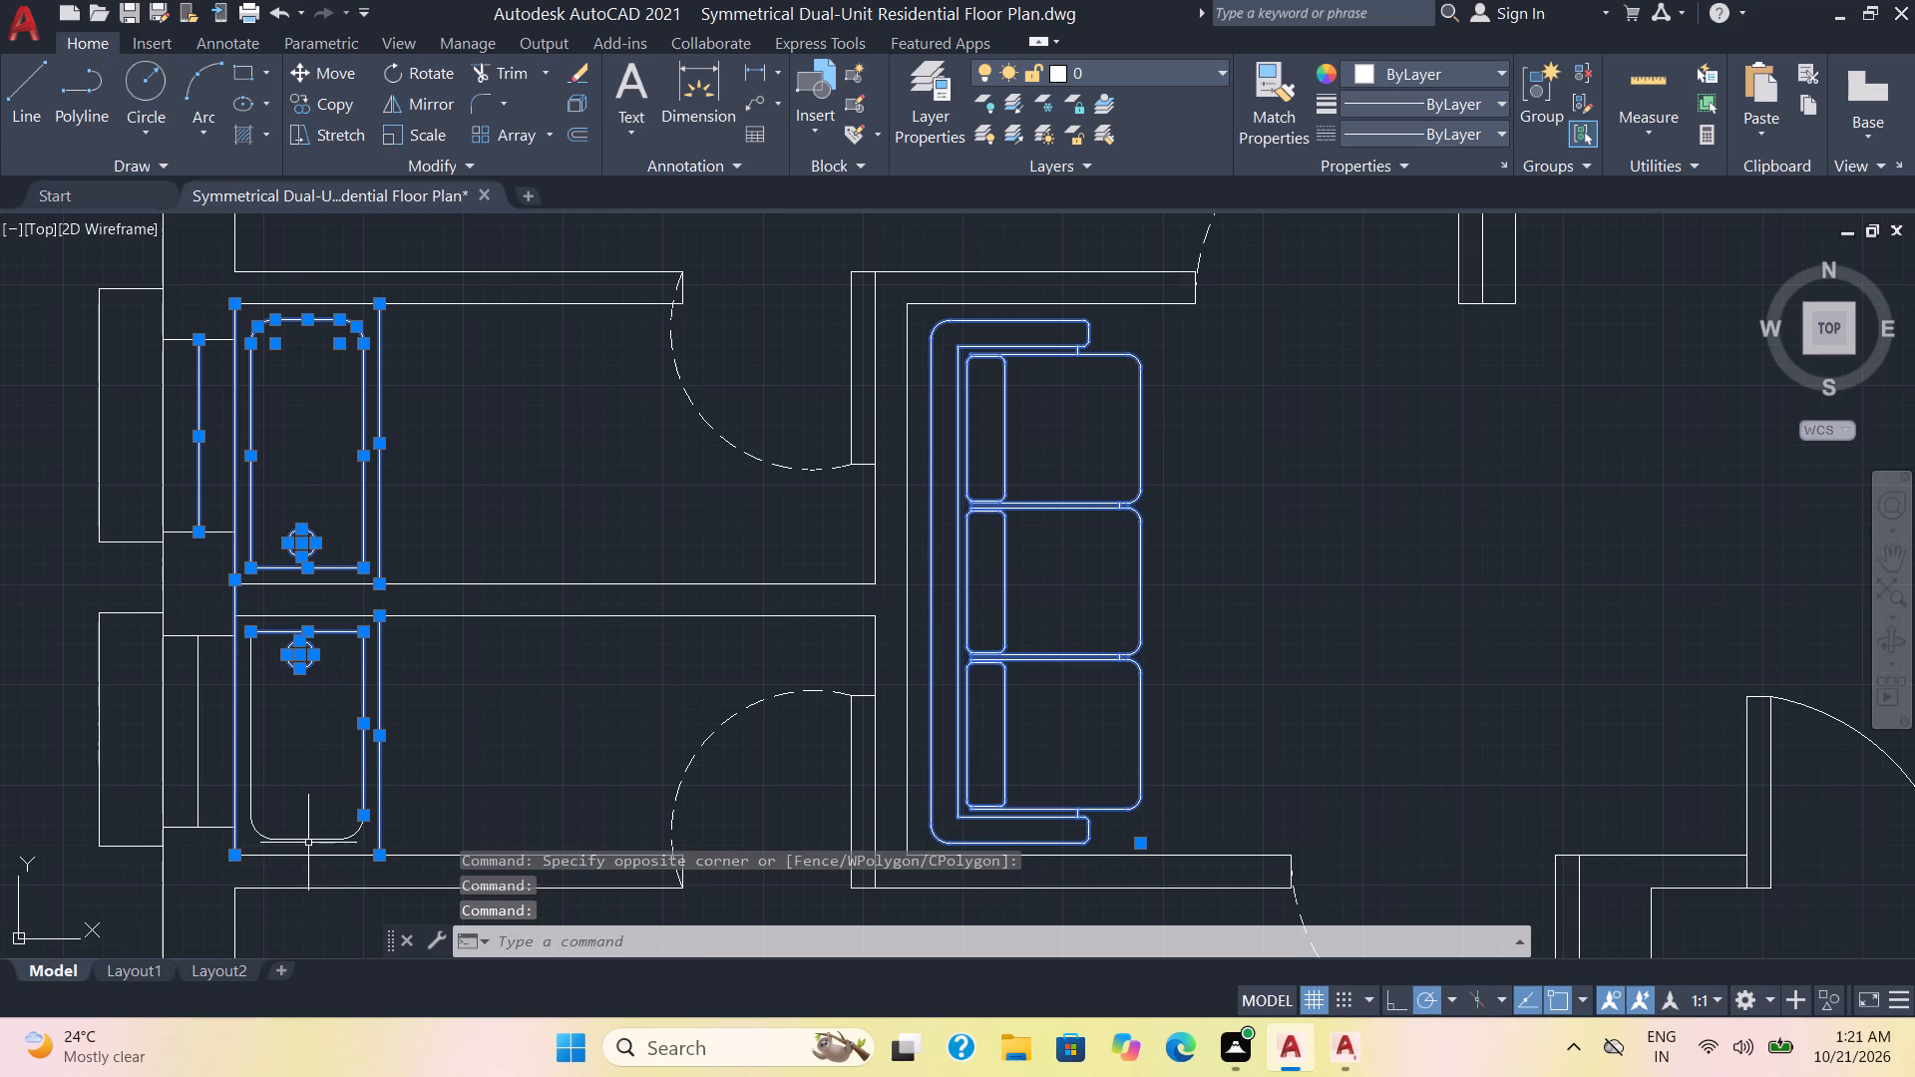
left_click(308, 842)
left_click(248, 776)
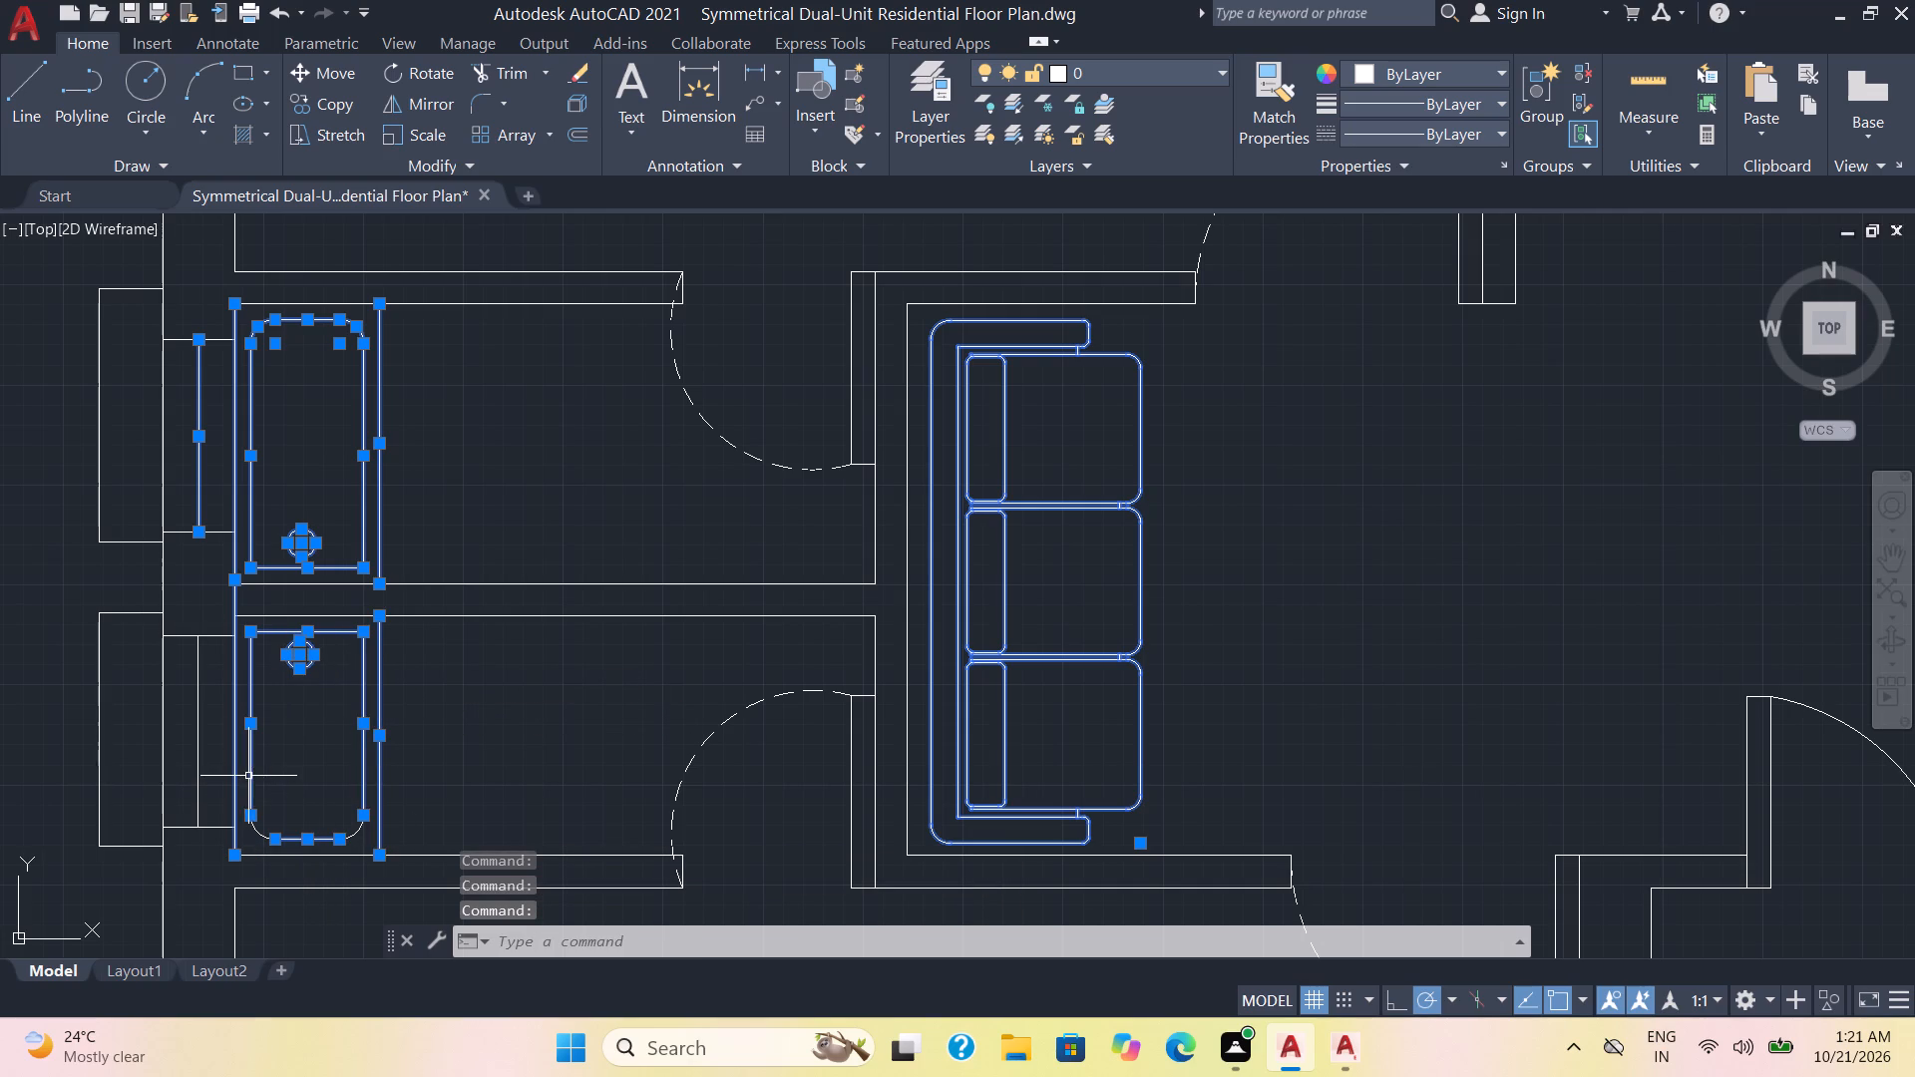
left_click(197, 772)
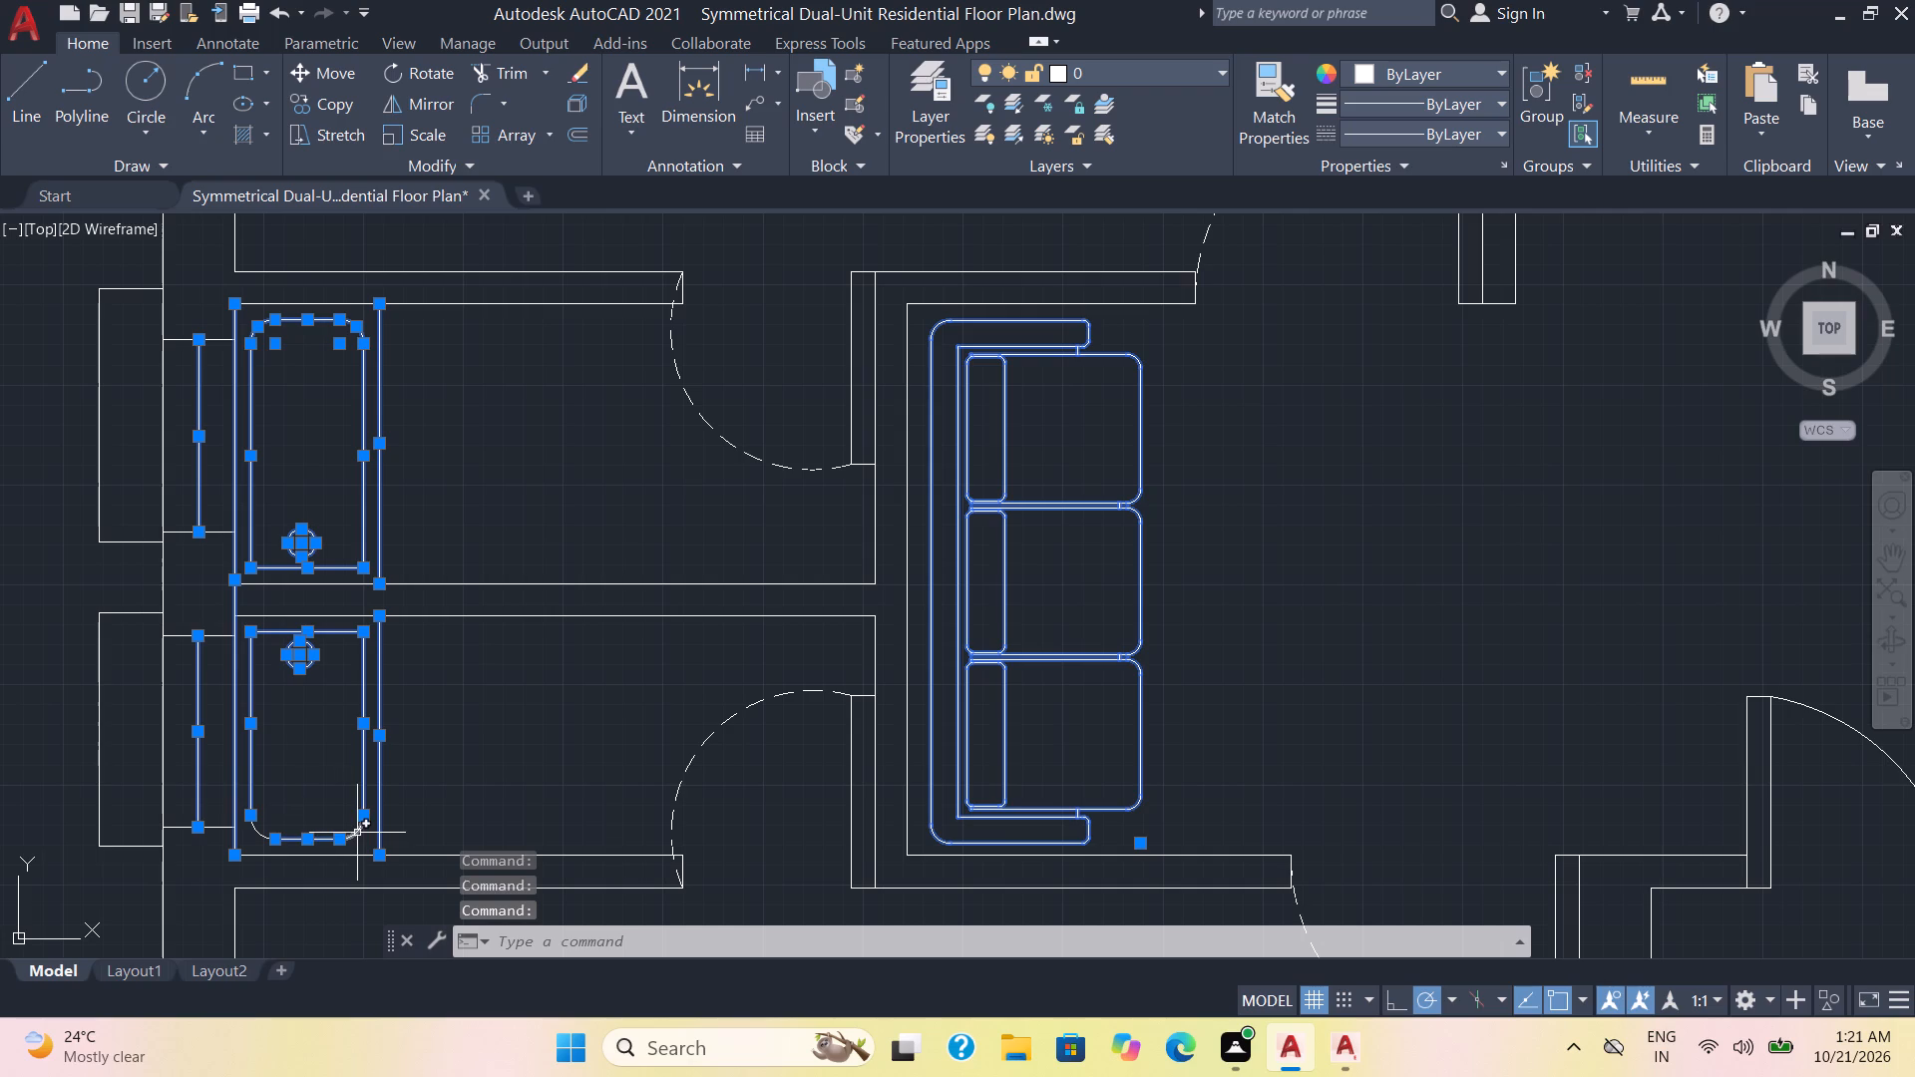
left_click(358, 834)
left_click(258, 835)
Add the left unit's lower bedroom bed and that bedroom's two window centre lines to the selection.
scroll(313, 794, "down", 1)
middle_click_drag(436, 790, 476, 418)
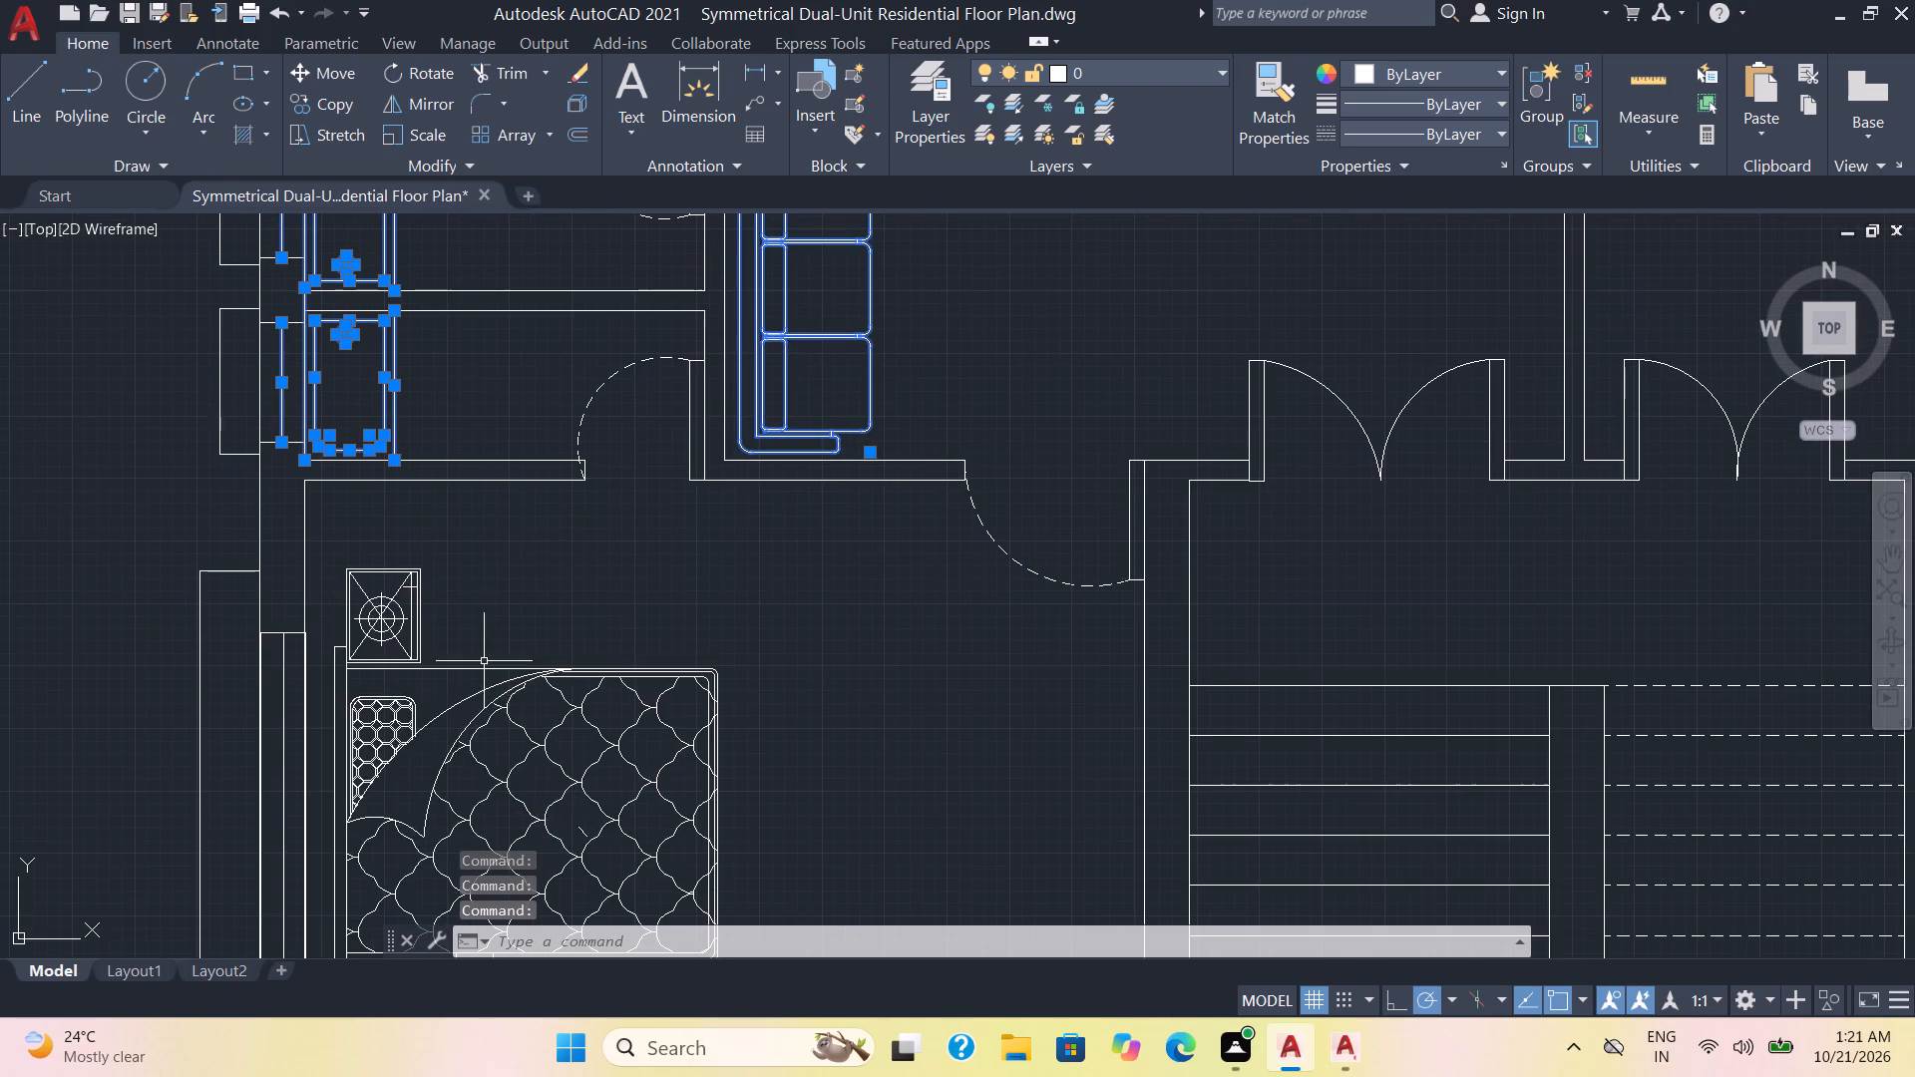
left_click(484, 722)
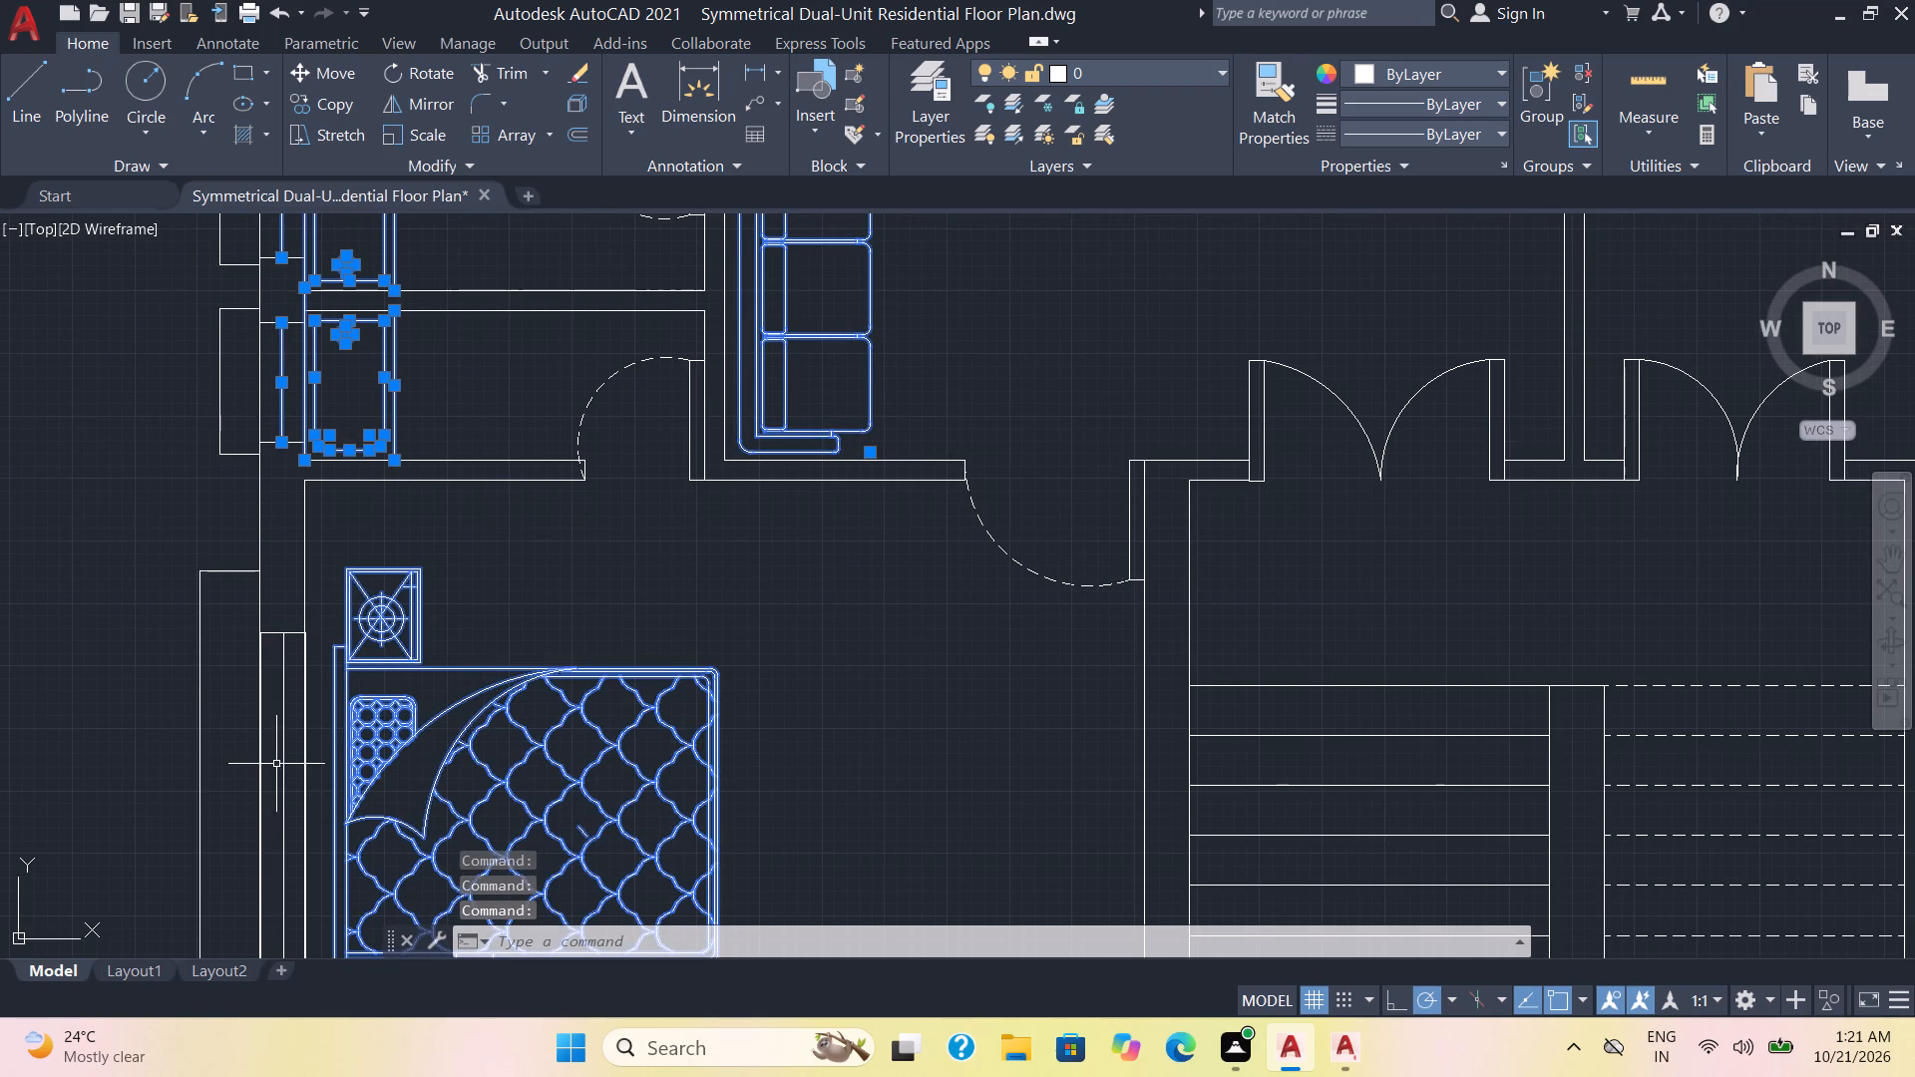
left_click(284, 756)
scroll(659, 709, "down", 2)
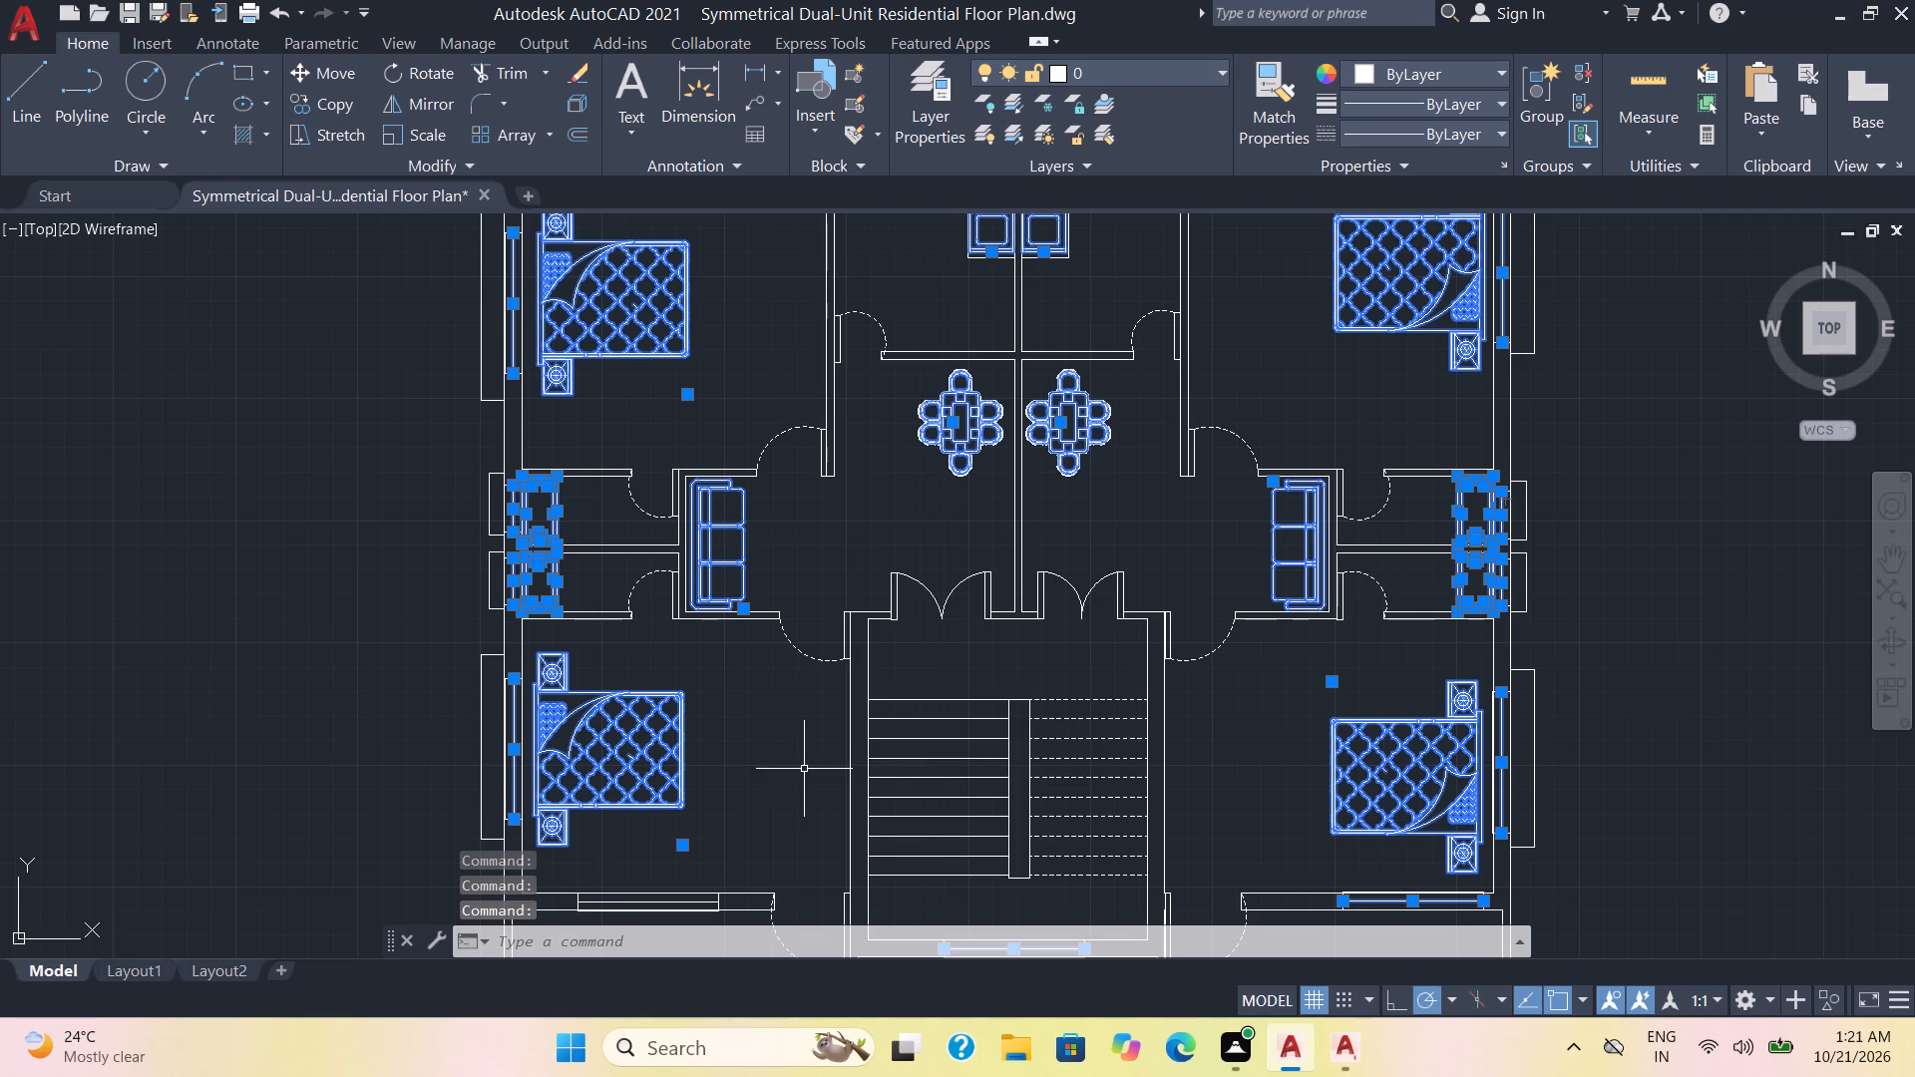
middle_click_drag(804, 743, 832, 475)
scroll(665, 655, "up", 1)
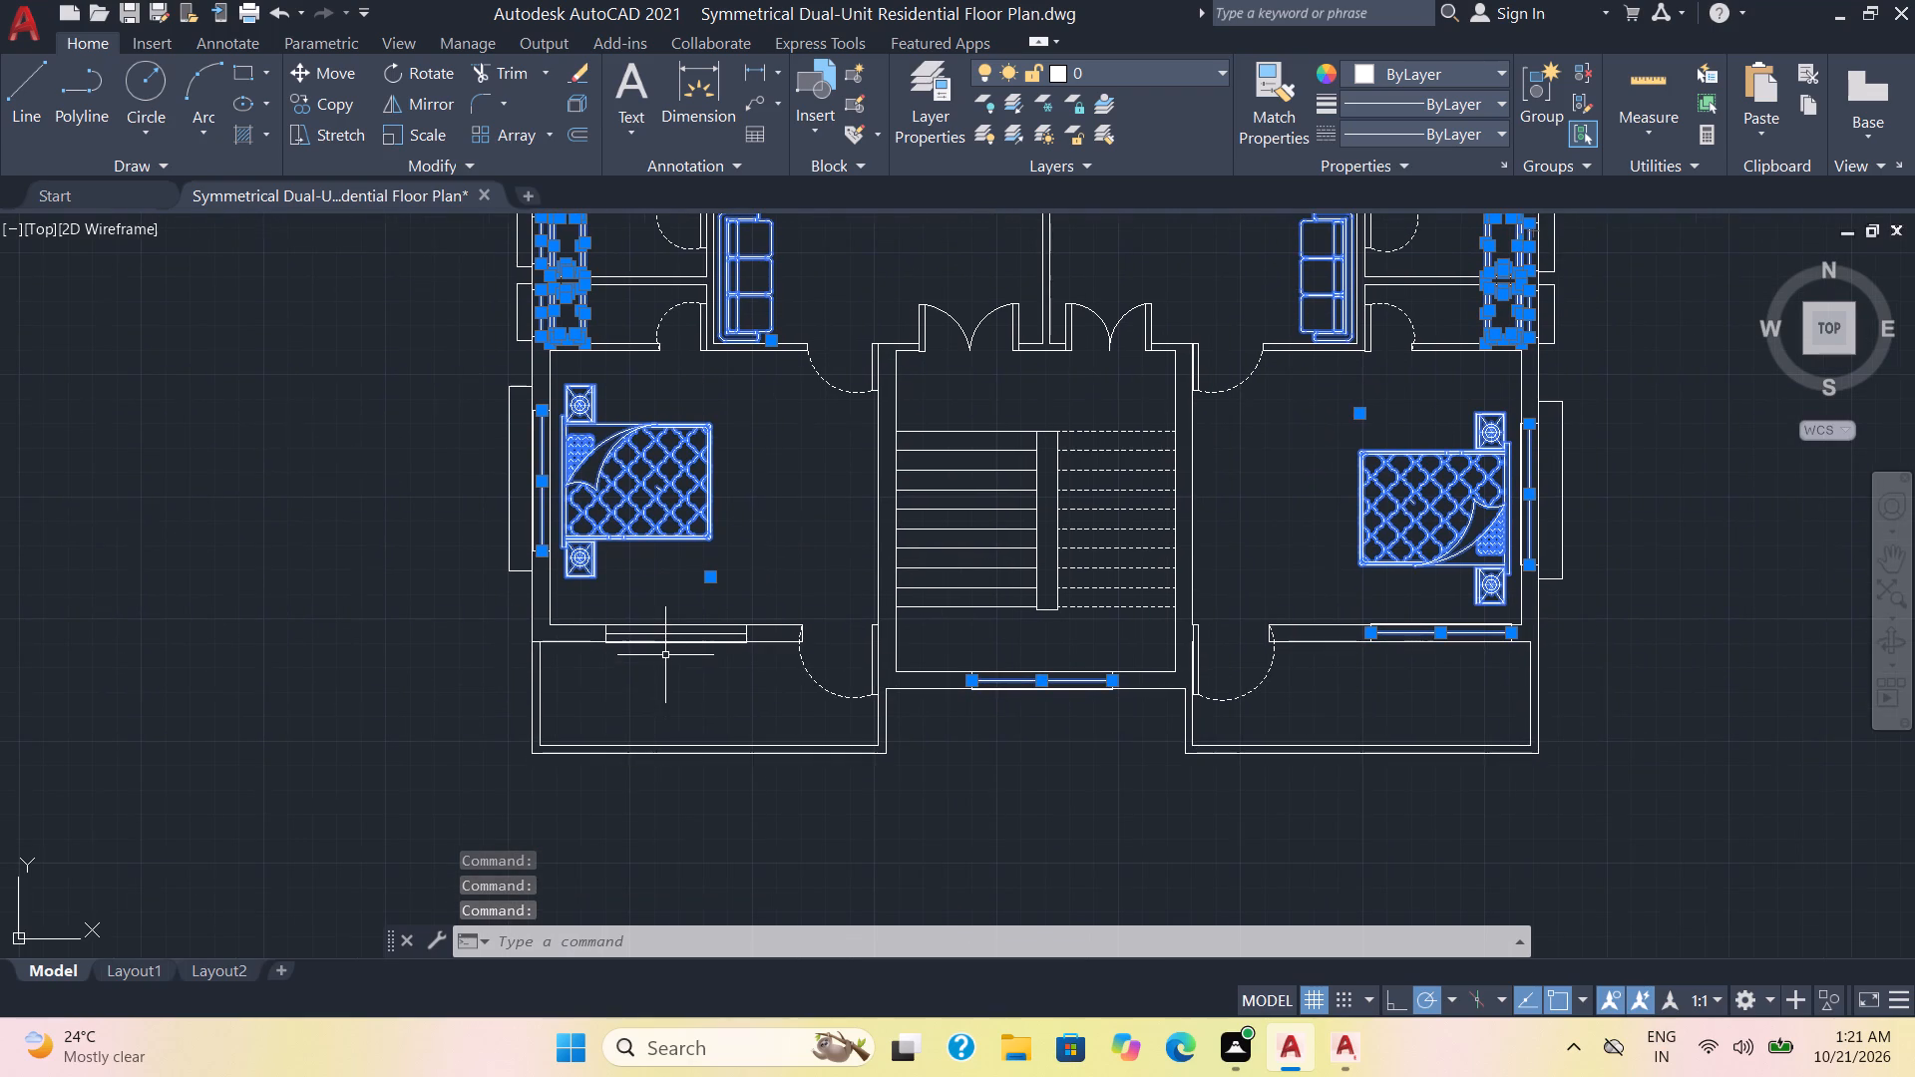
left_click(686, 621)
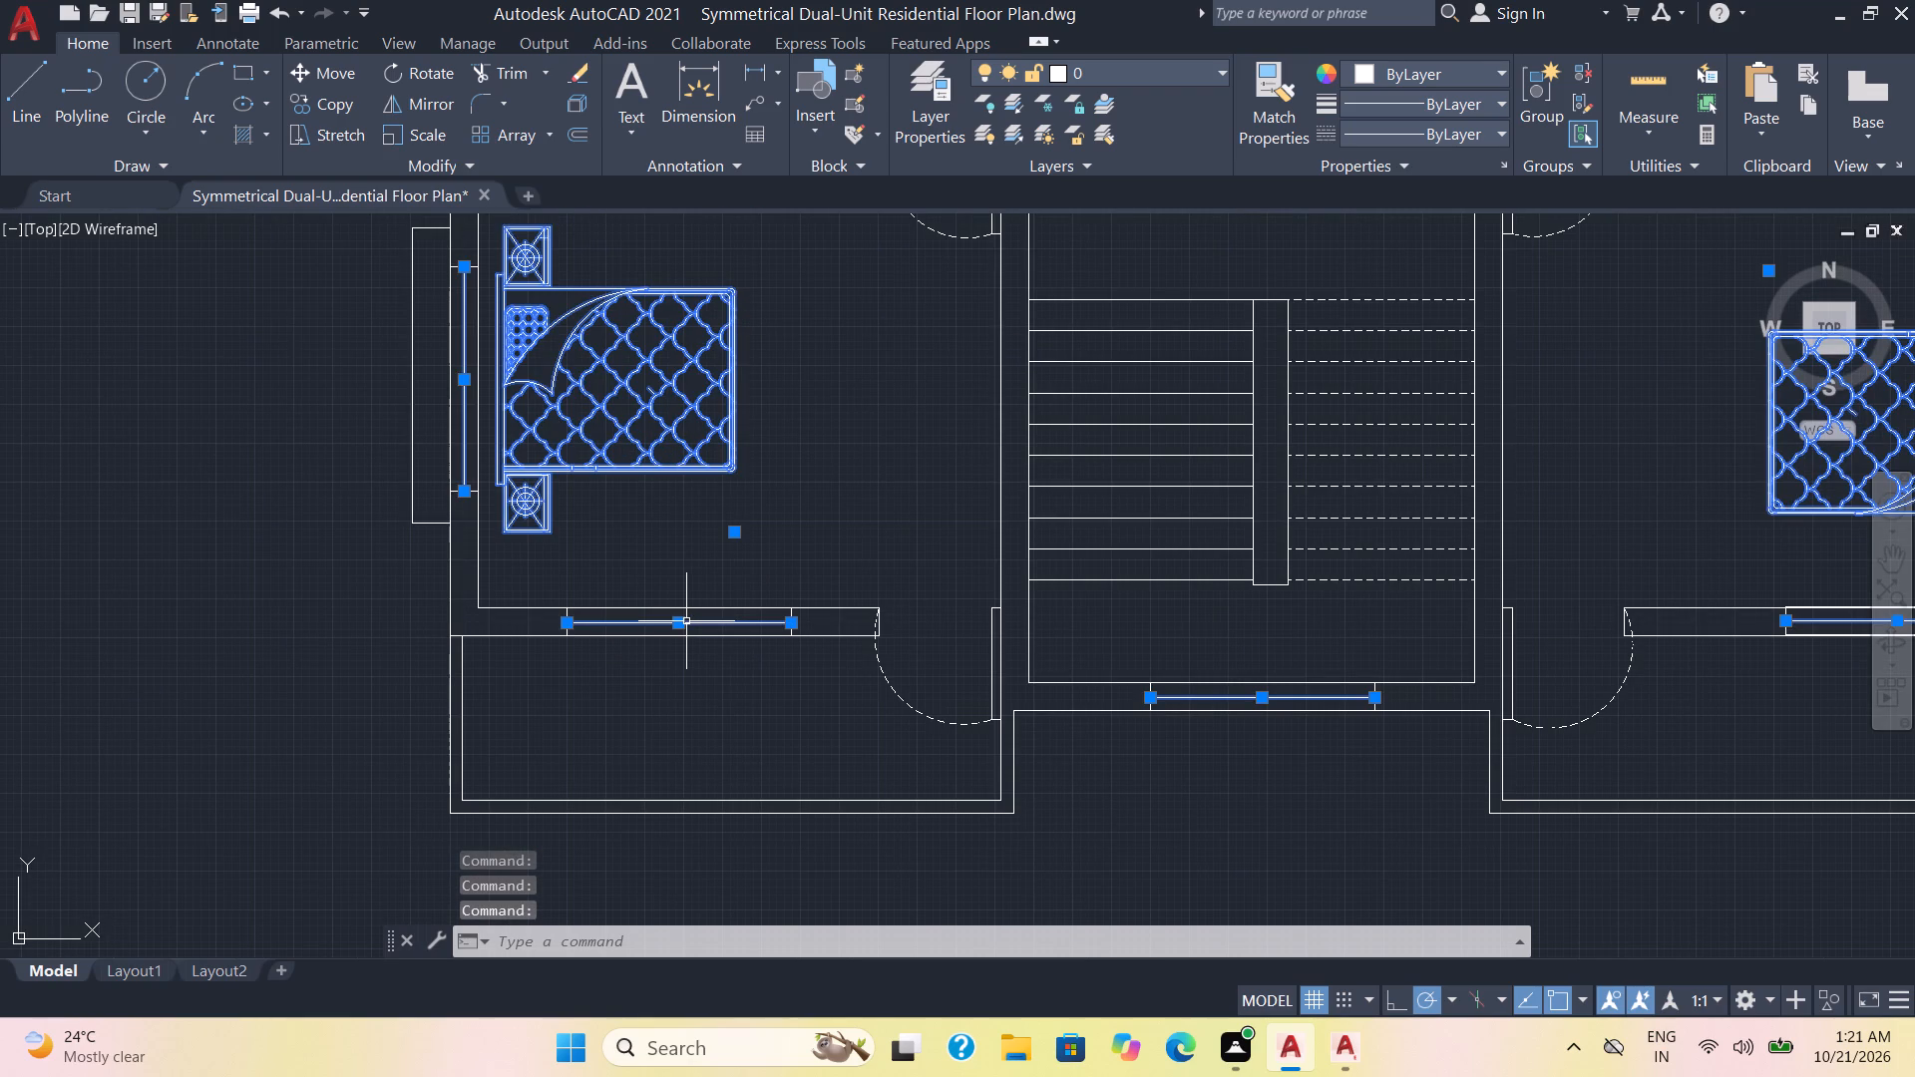
Add the four lines of the left unit's balcony door leaf to the selection.
scroll(795, 683, "down", 2)
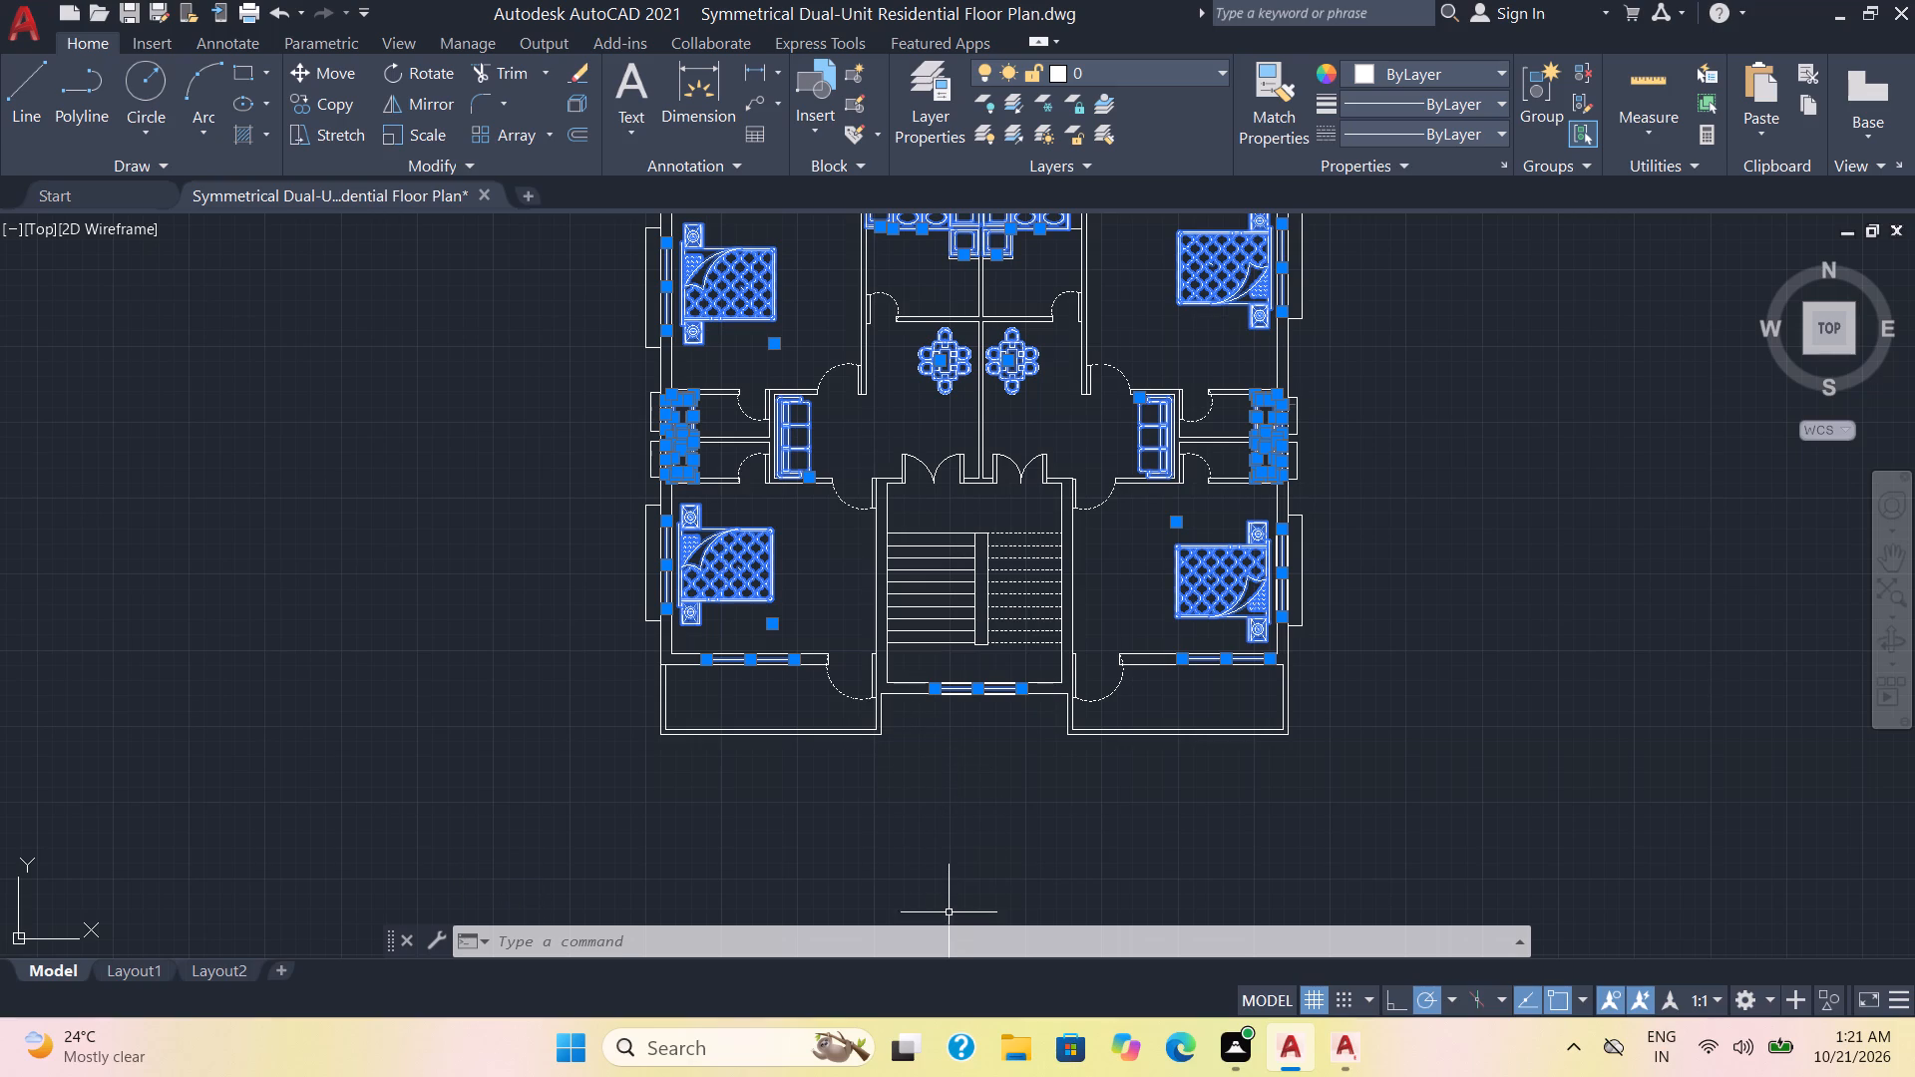
scroll(949, 909, "up", 2)
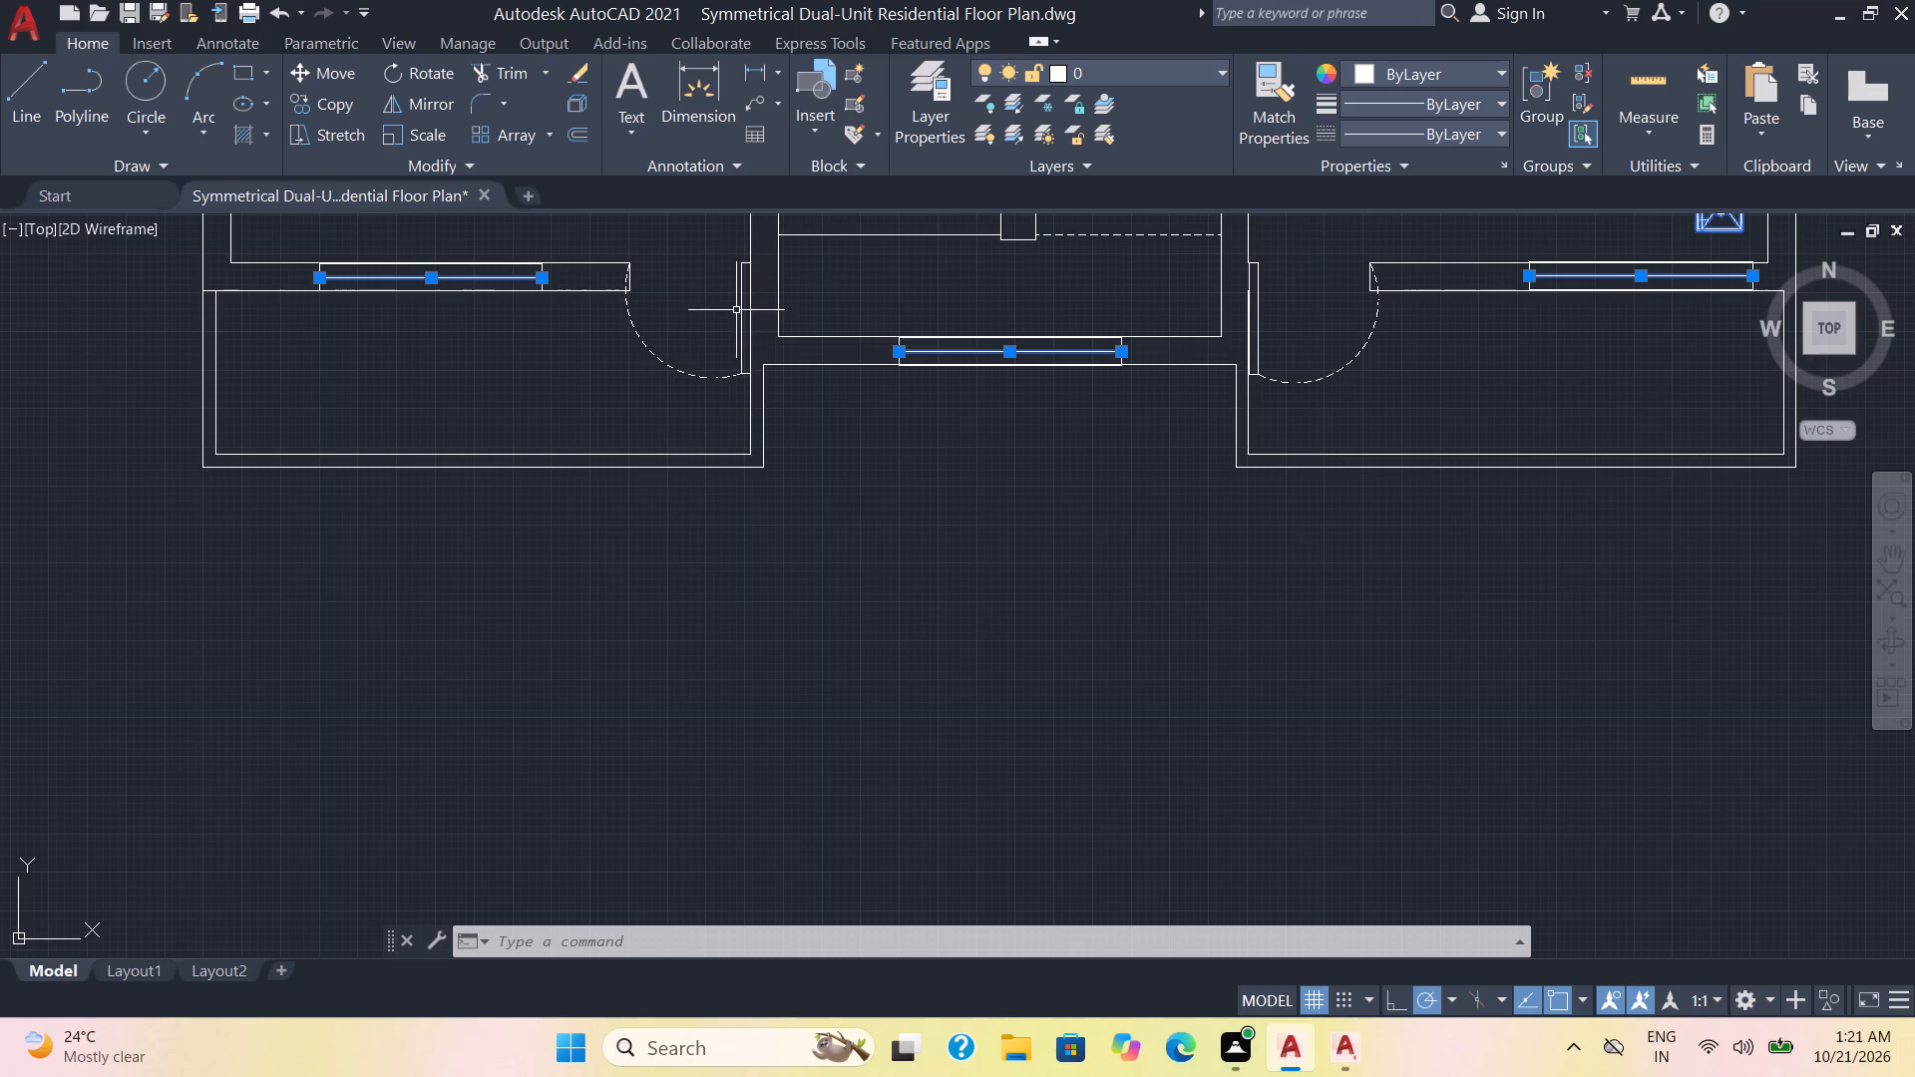
left_click(740, 311)
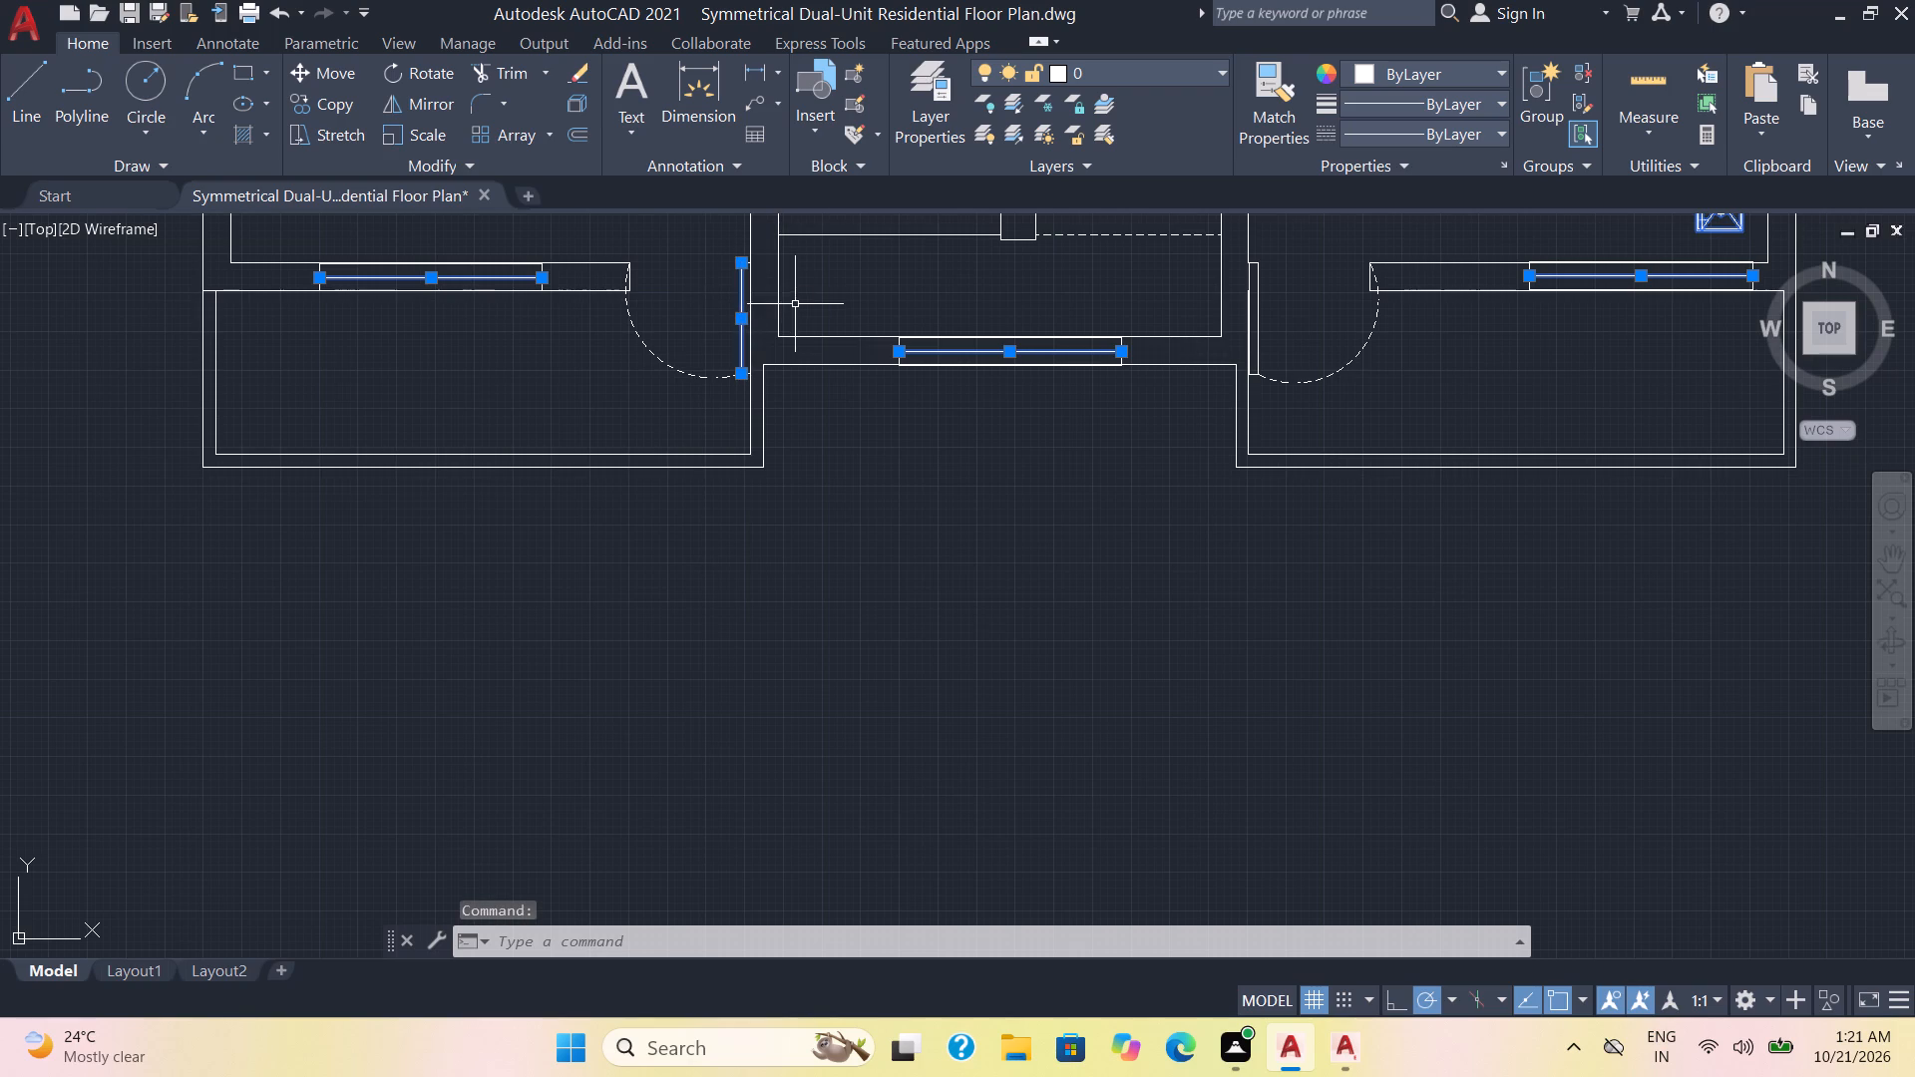
scroll(795, 306, "up", 2)
scroll(660, 482, "up", 1)
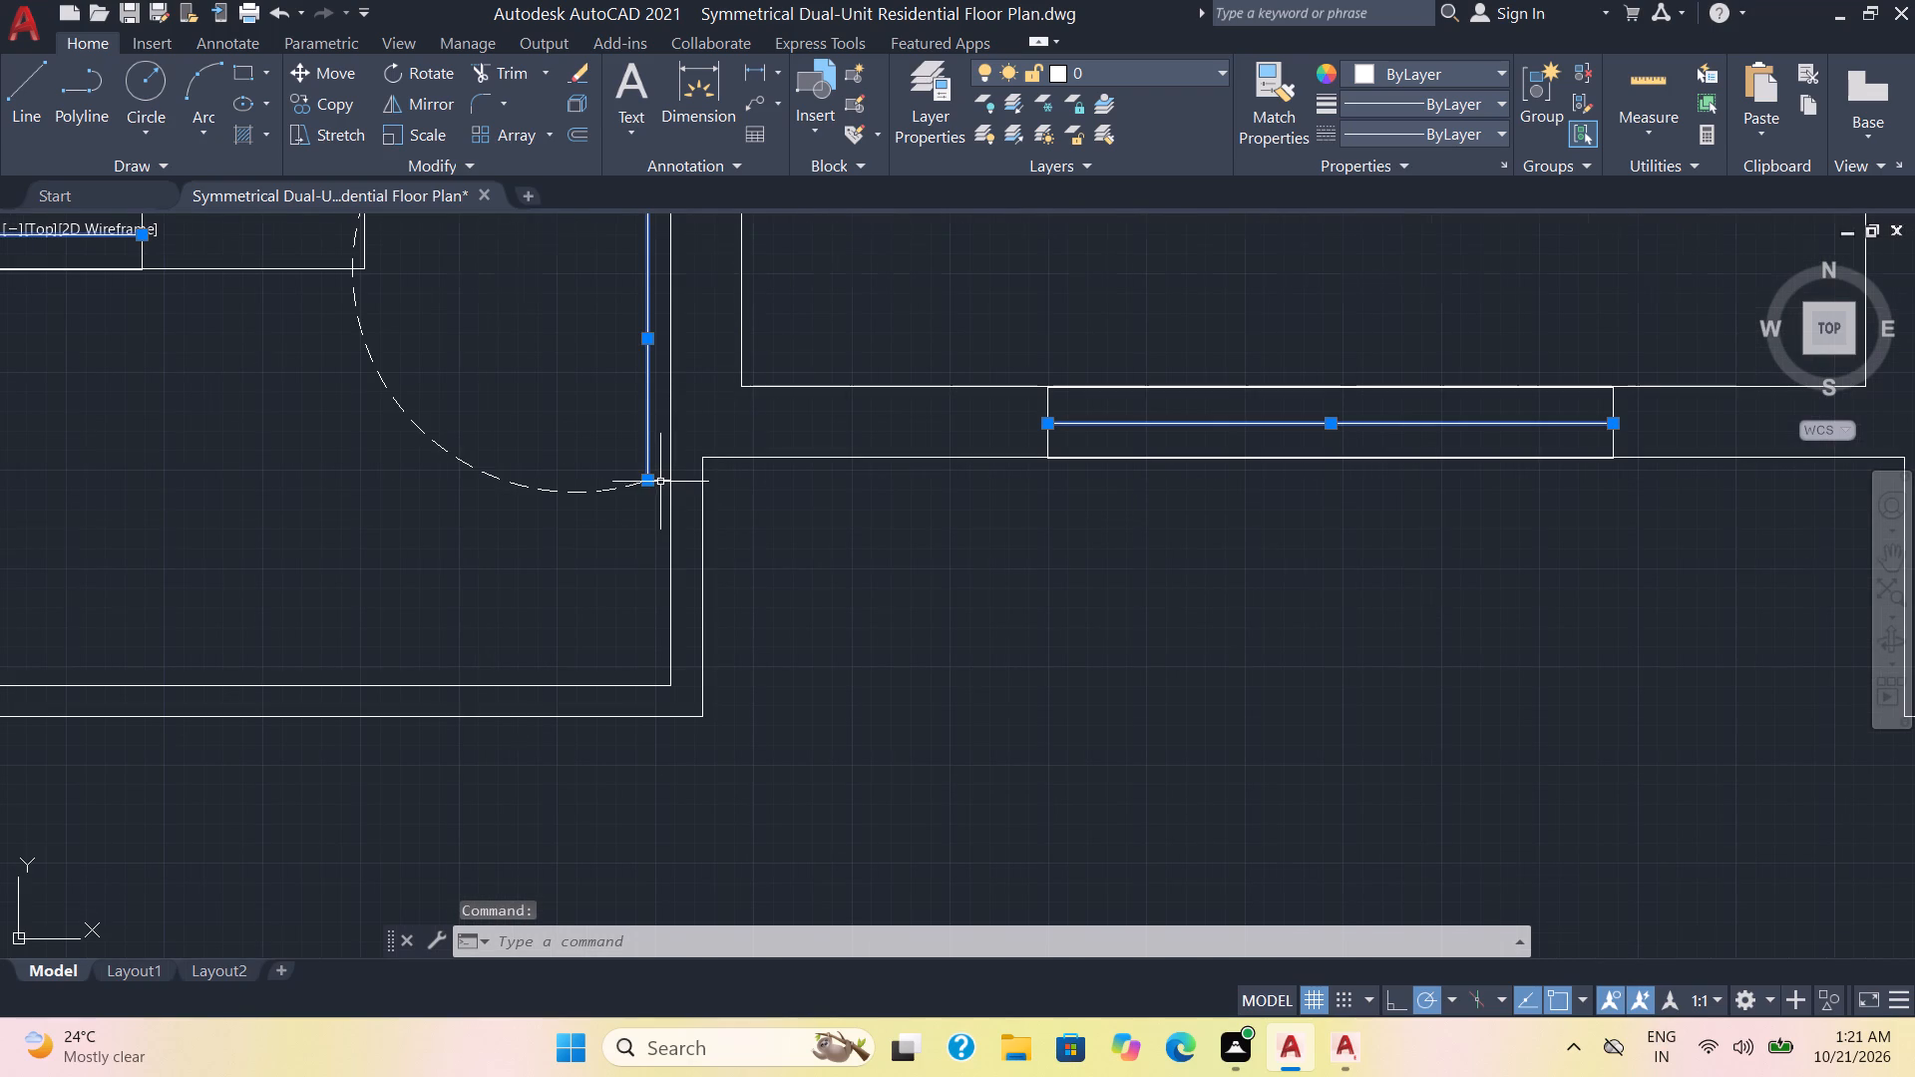
scroll(660, 481, "up", 1)
left_click(661, 479)
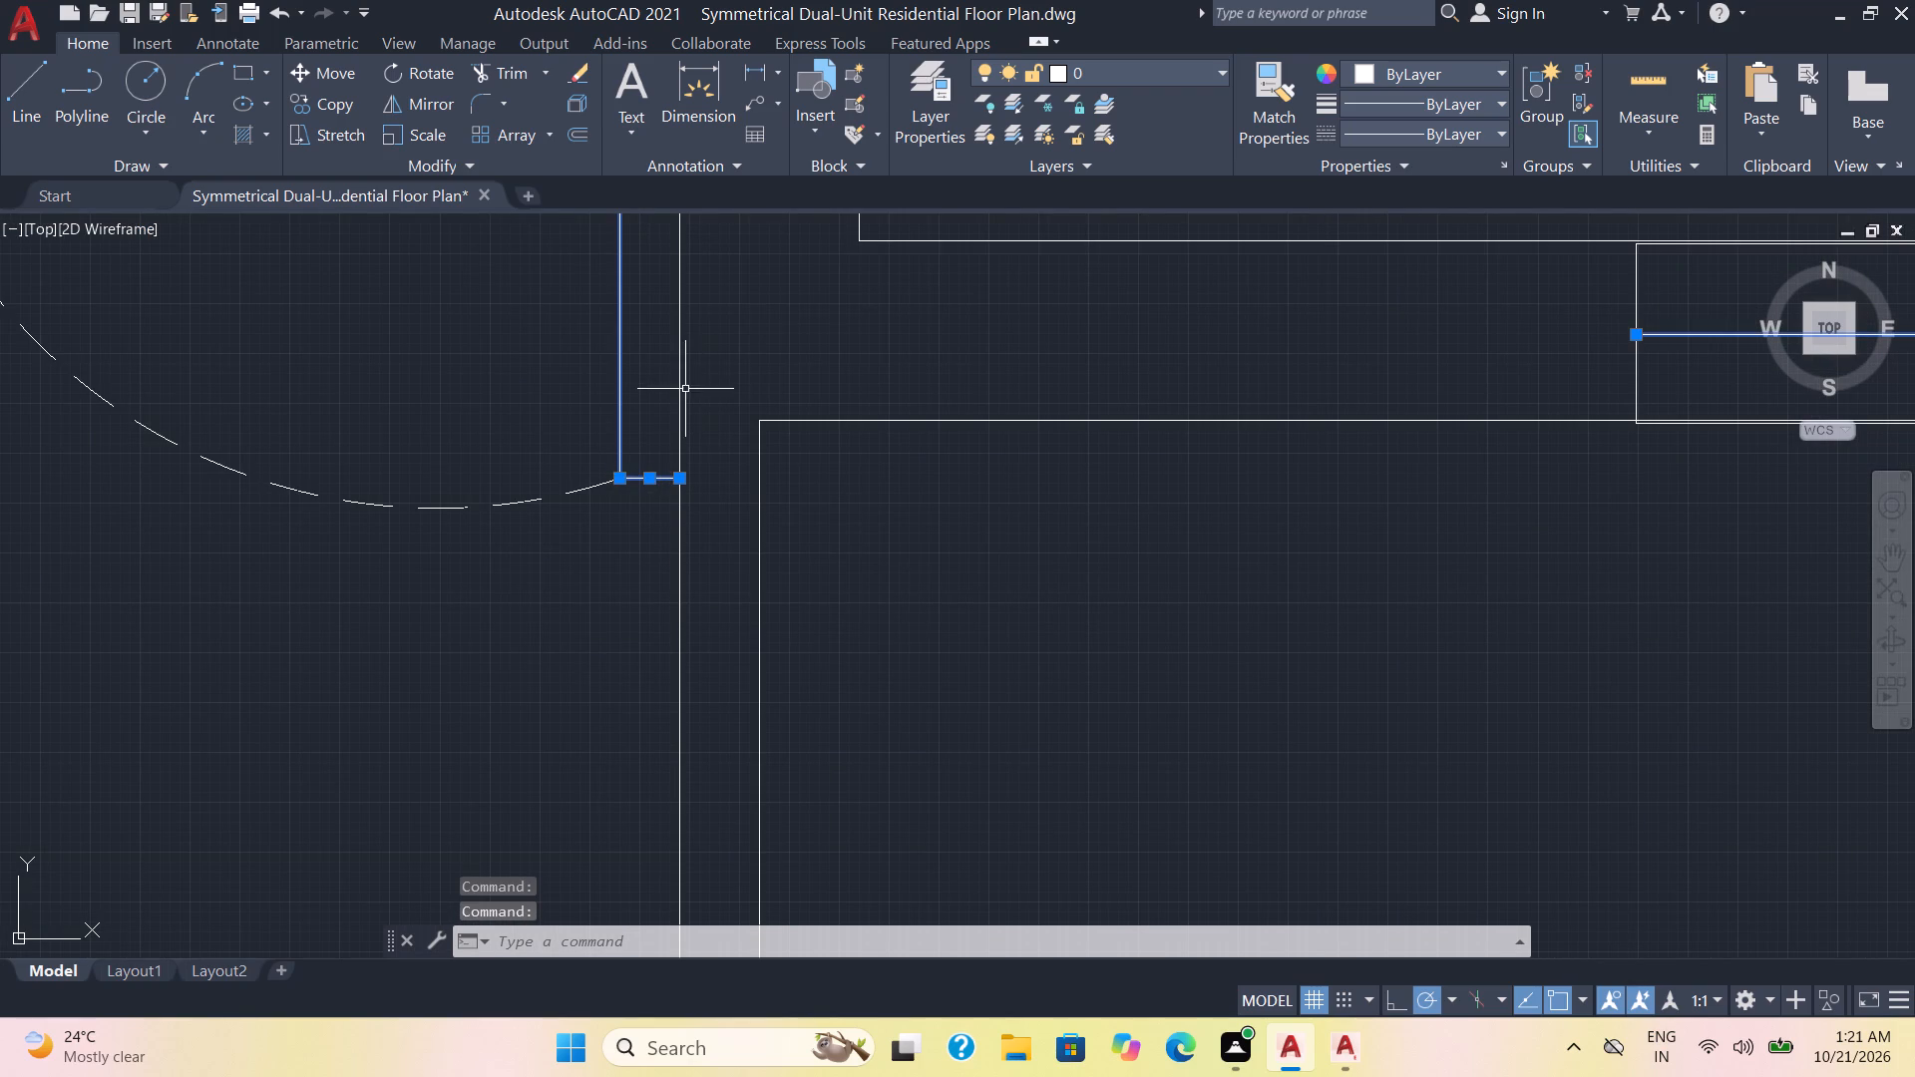
left_click(679, 392)
scroll(685, 383, "down", 1)
scroll(731, 308, "down", 1)
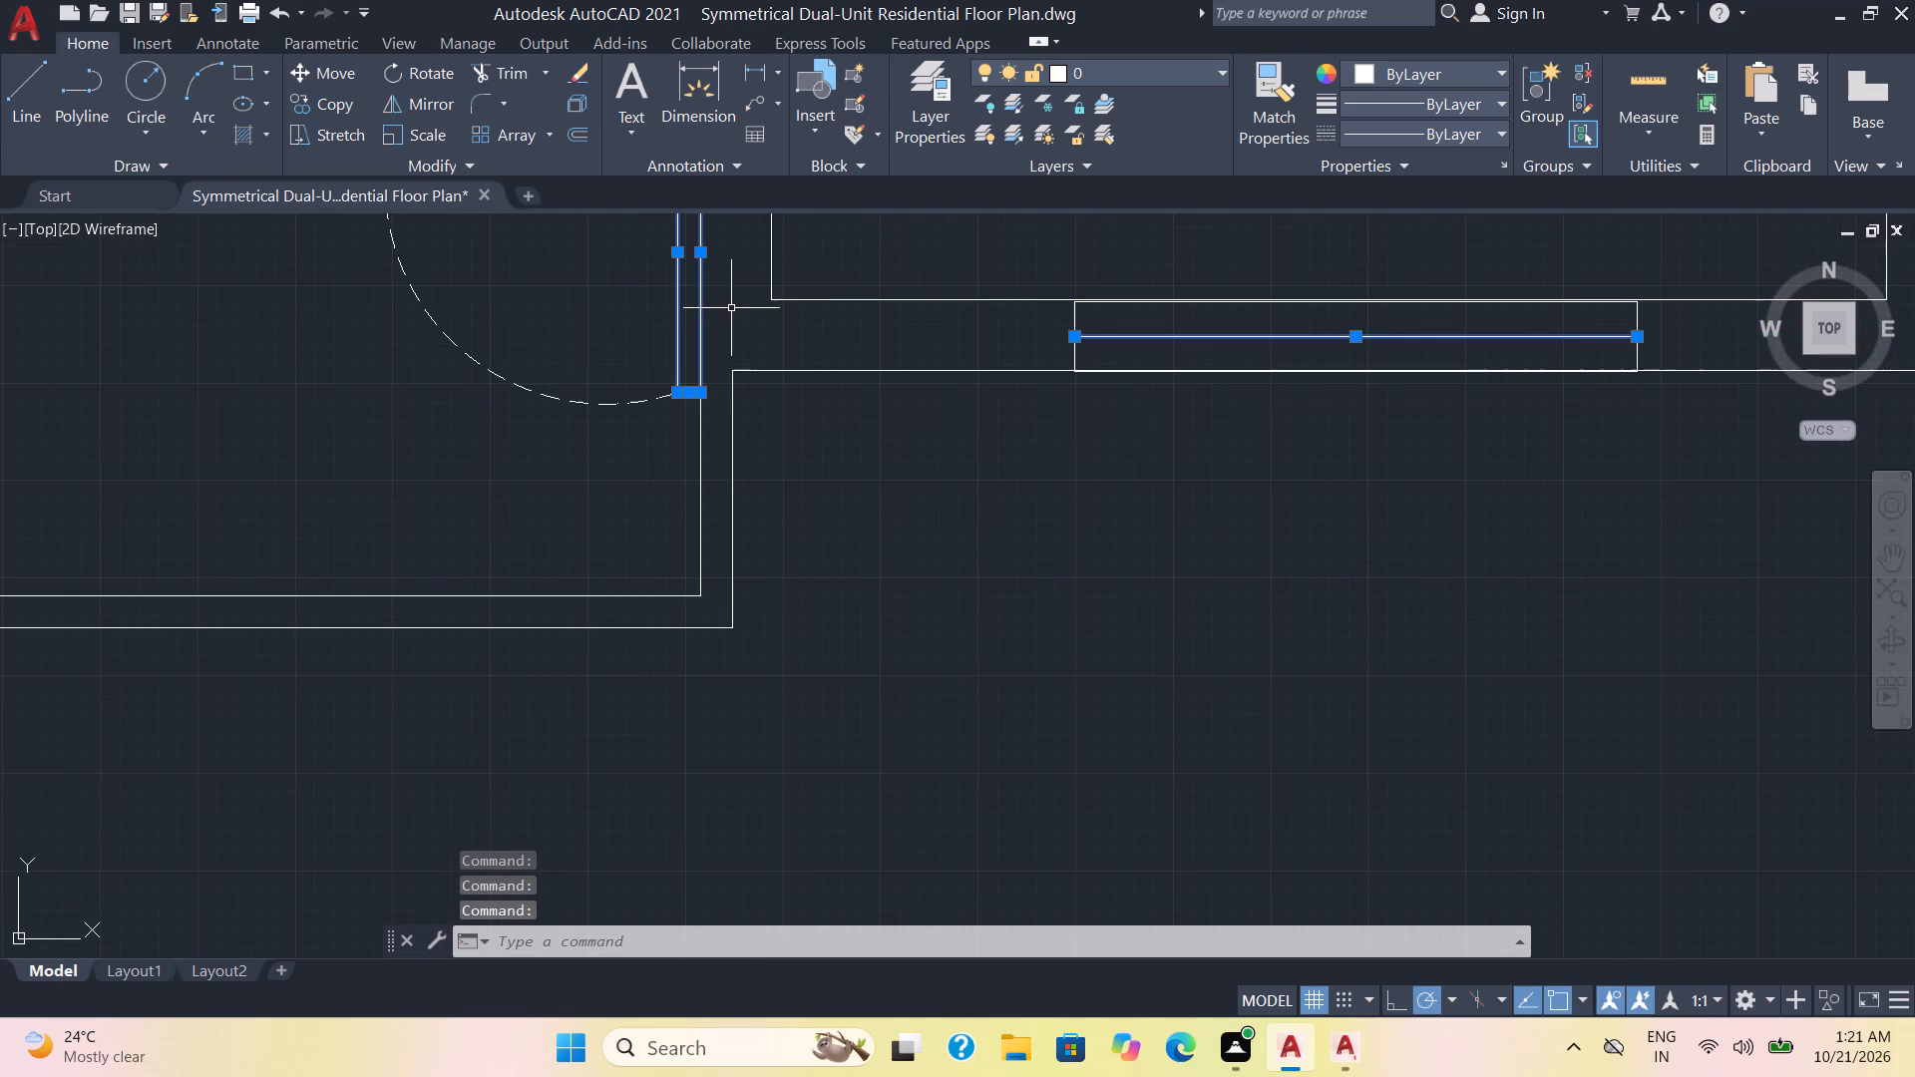
middle_click_drag(732, 327, 763, 619)
scroll(718, 406, "up", 2)
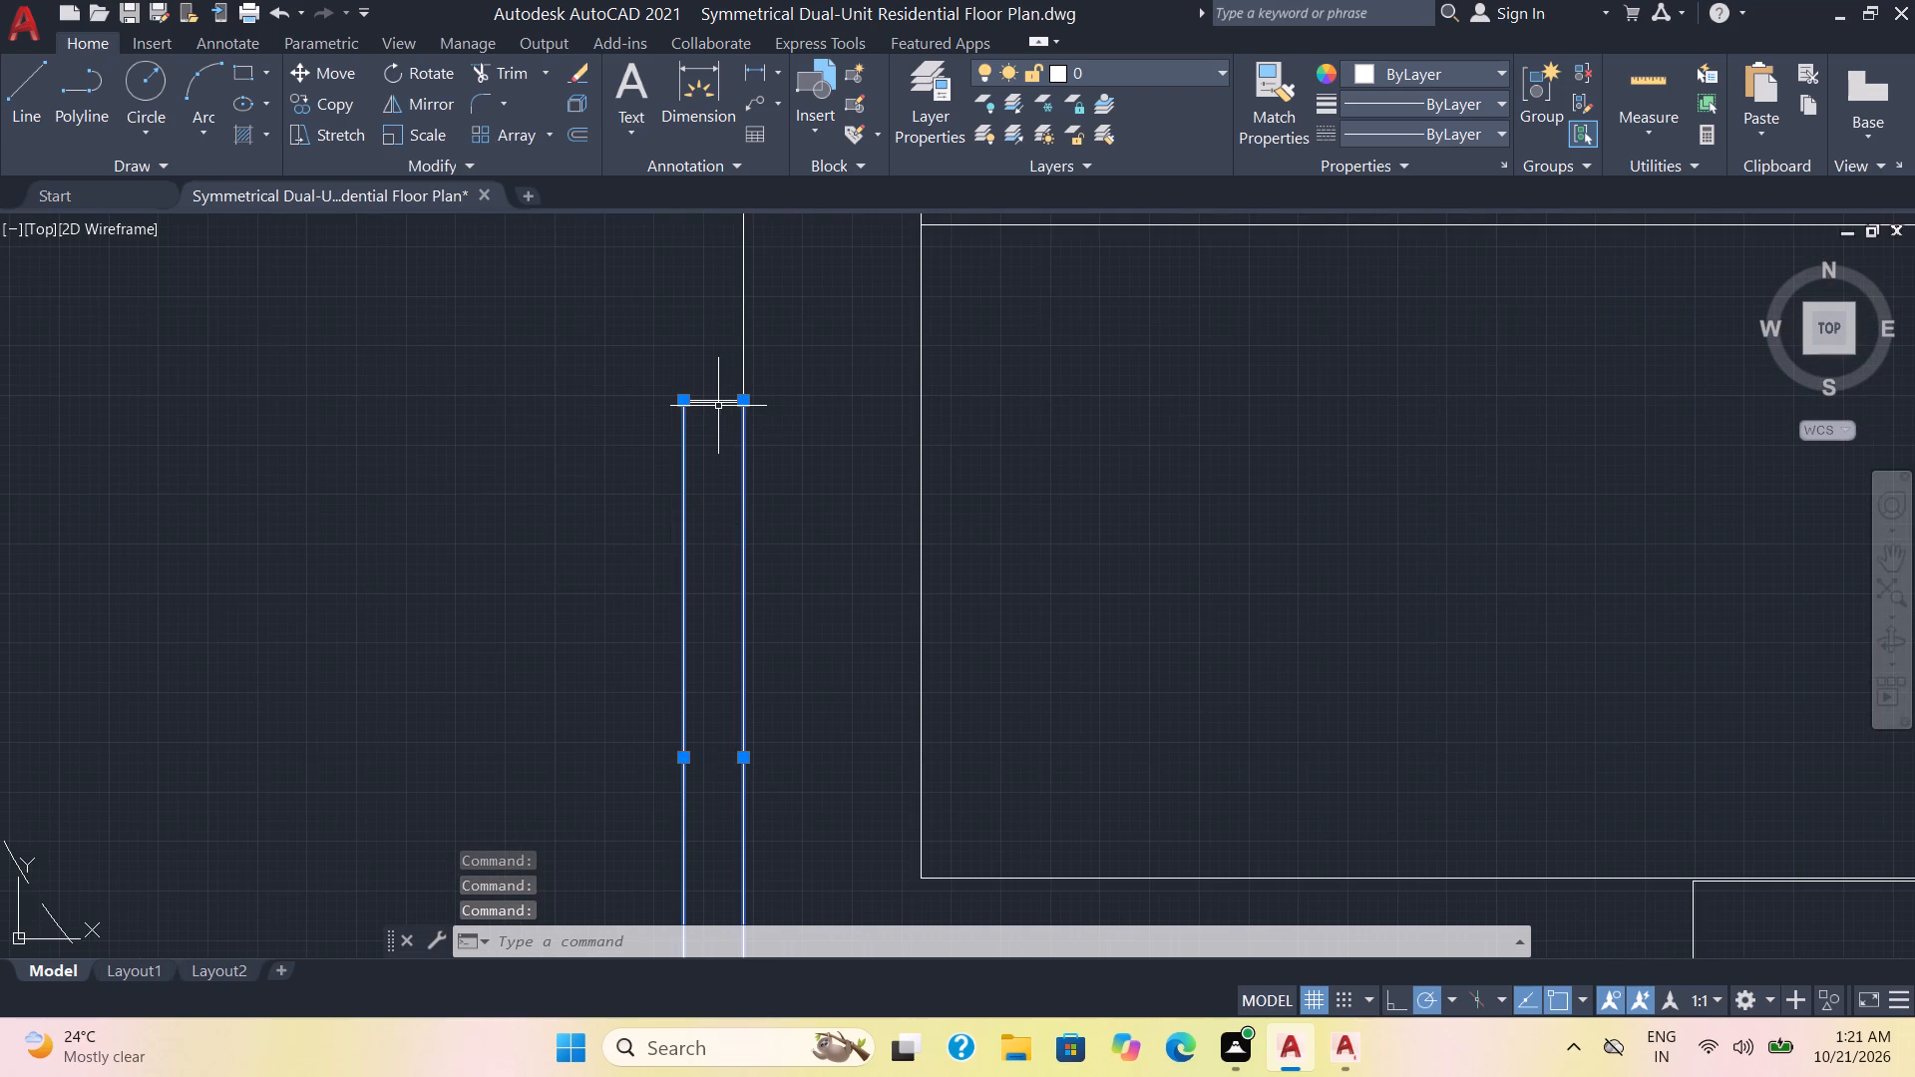
left_click(711, 403)
scroll(761, 415, "down", 3)
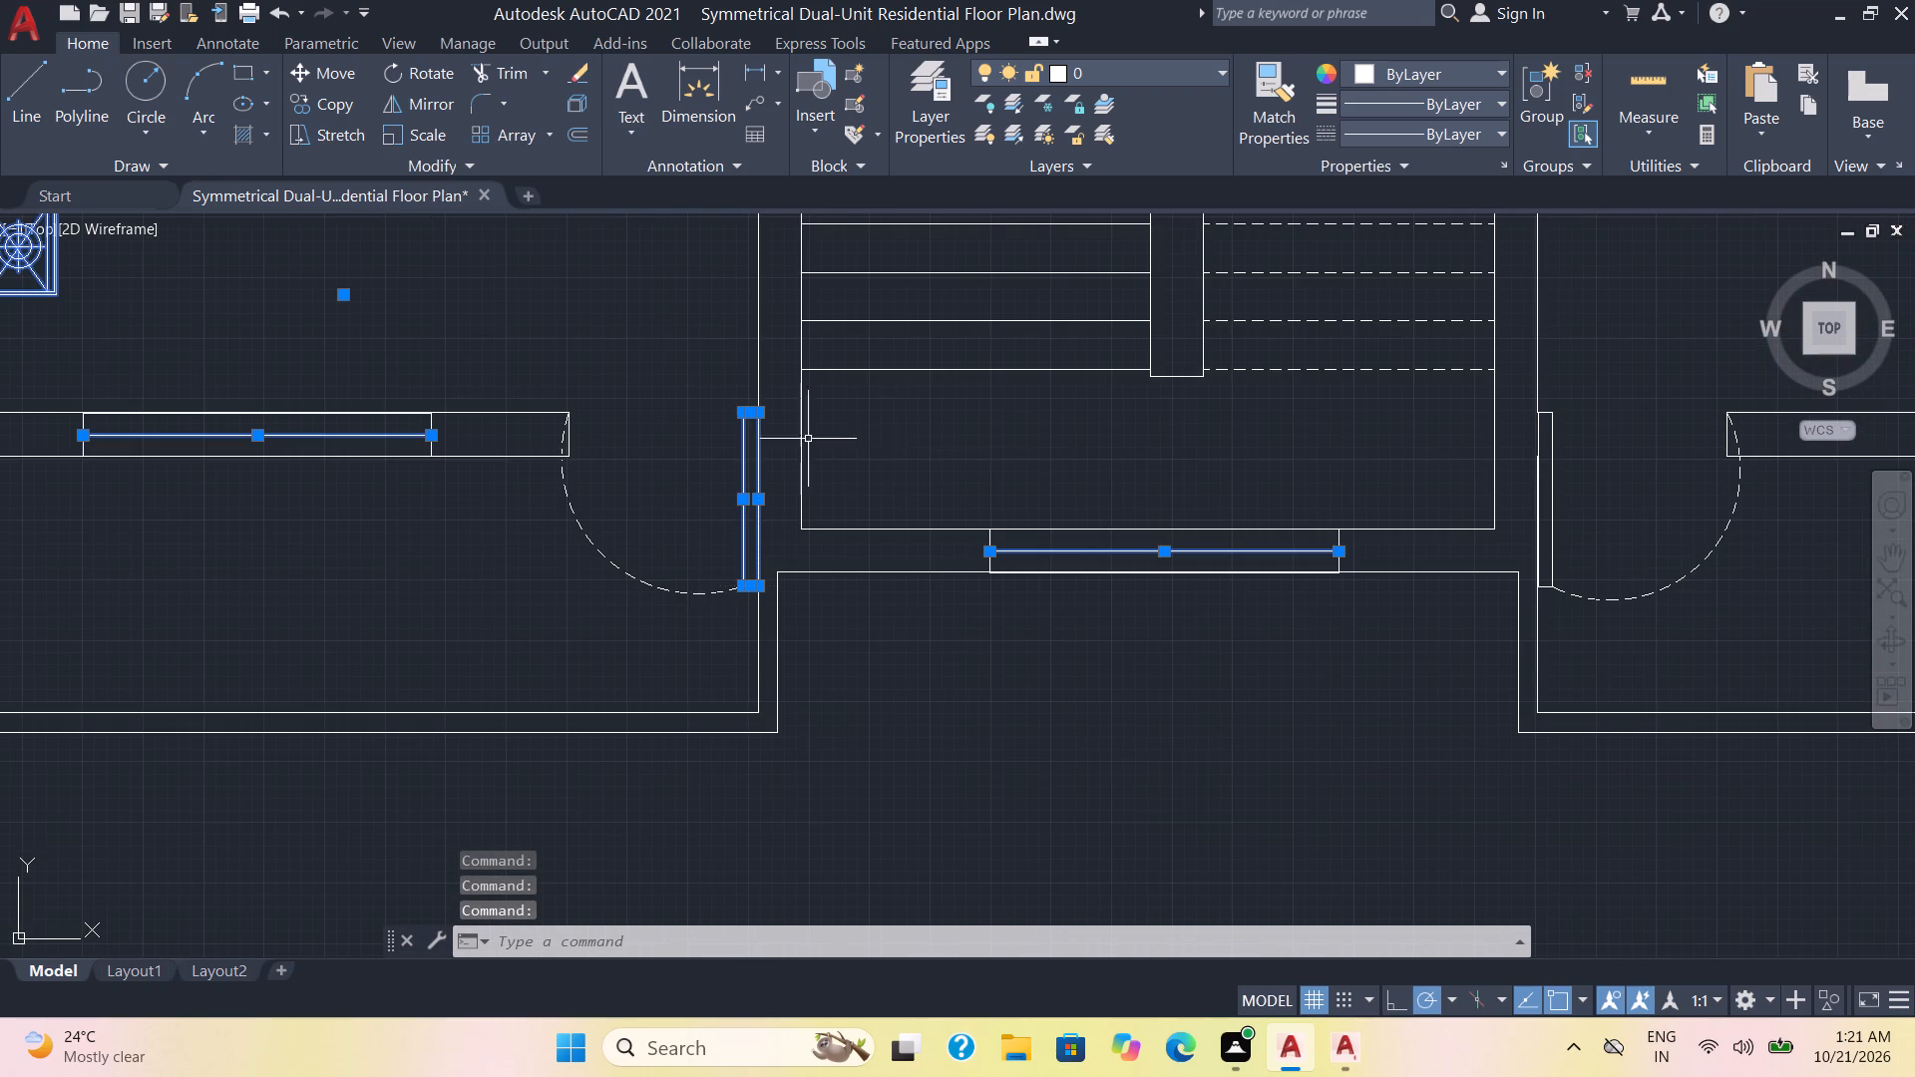
Add the left unit's lower bedroom door leaf and both leaves of its double entrance door to the selection.
scroll(952, 409, "down", 1)
middle_click_drag(952, 409, 1074, 768)
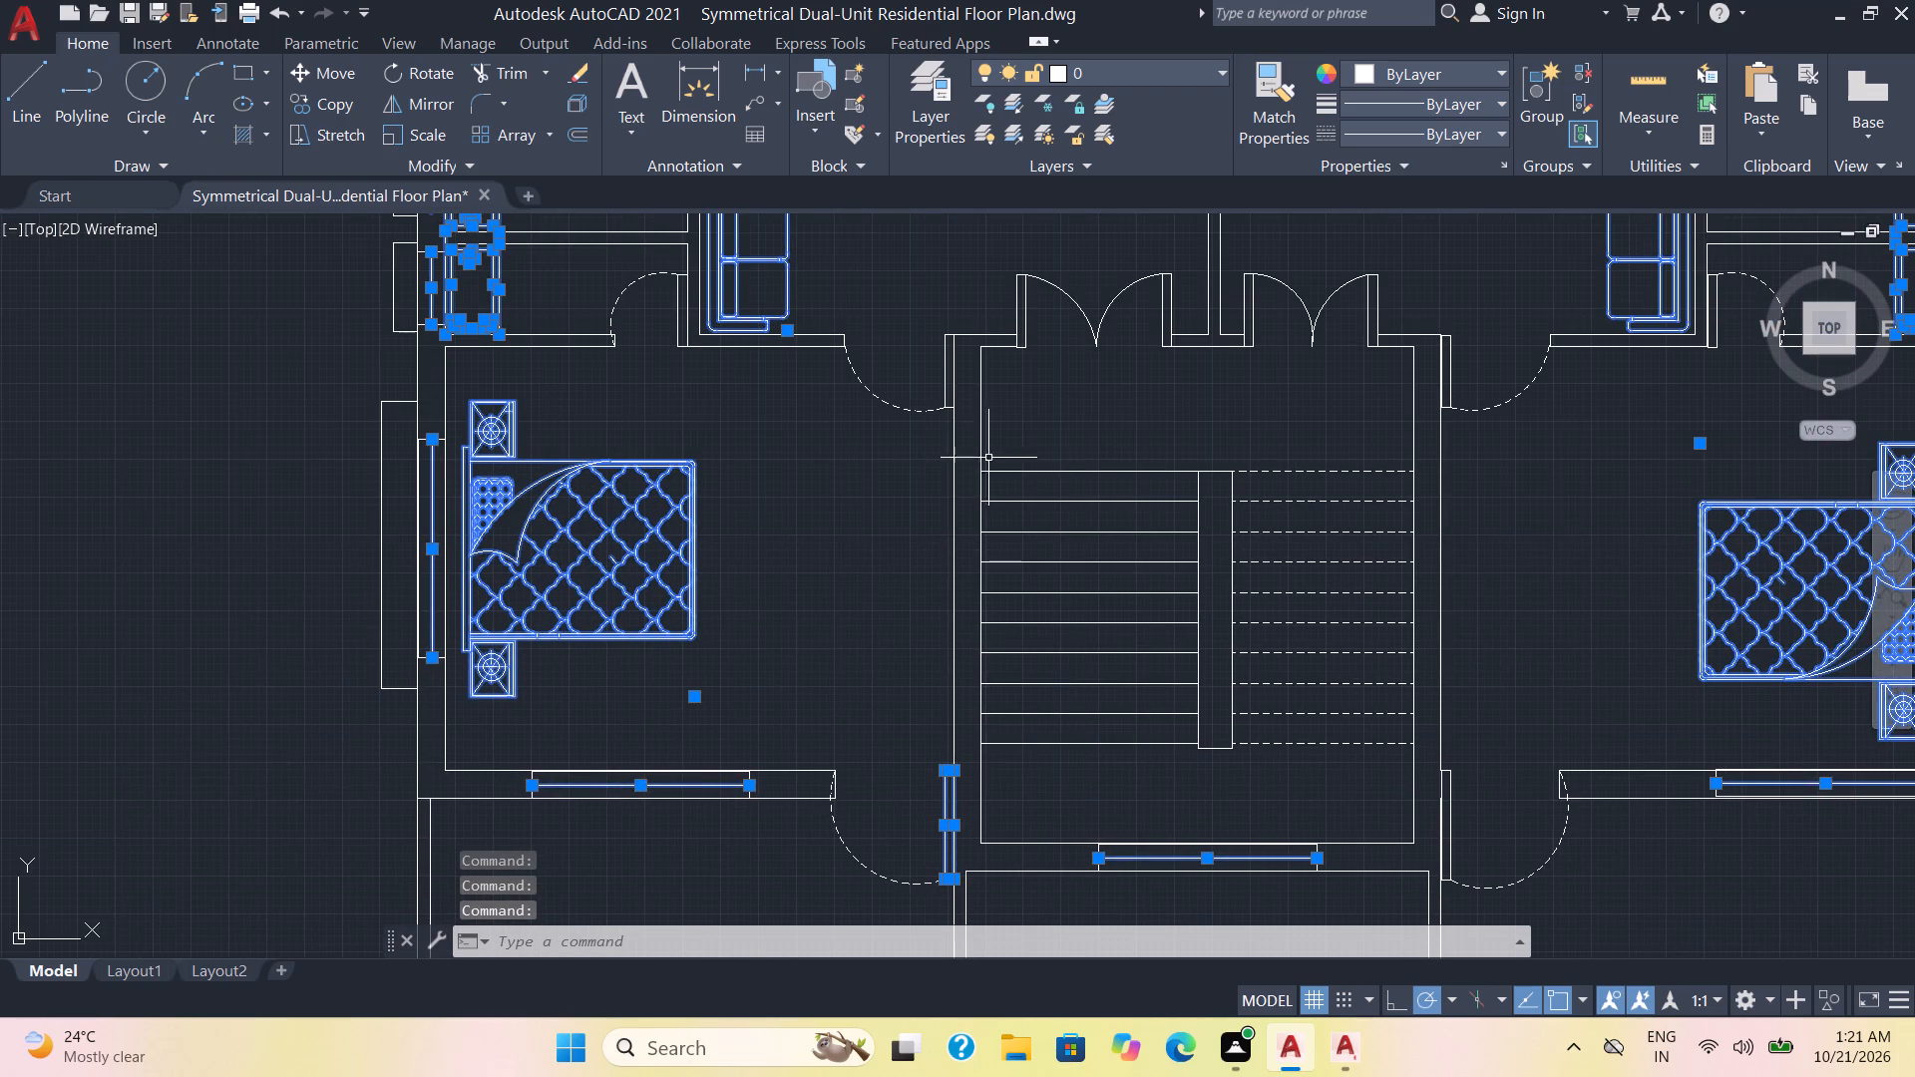
scroll(906, 443, "up", 2)
middle_click_drag(994, 364, 980, 542)
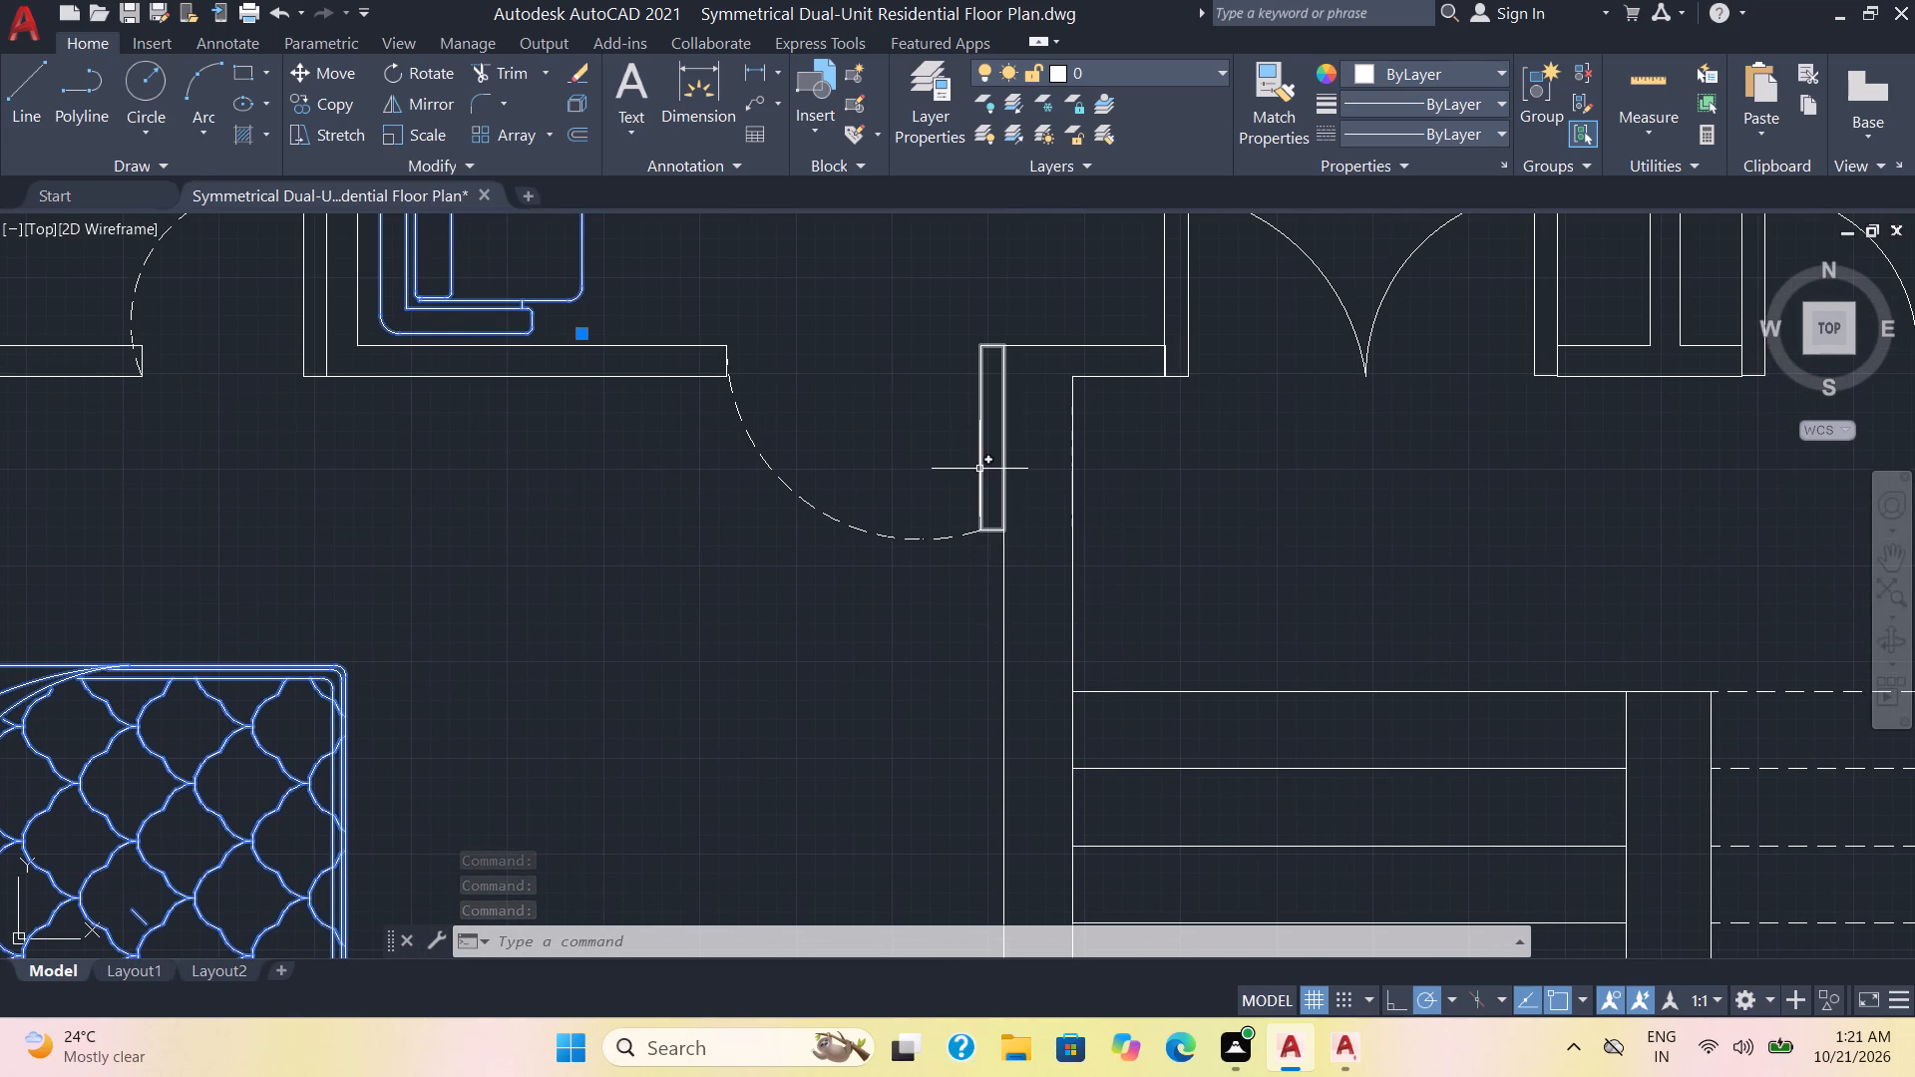
left_click(979, 469)
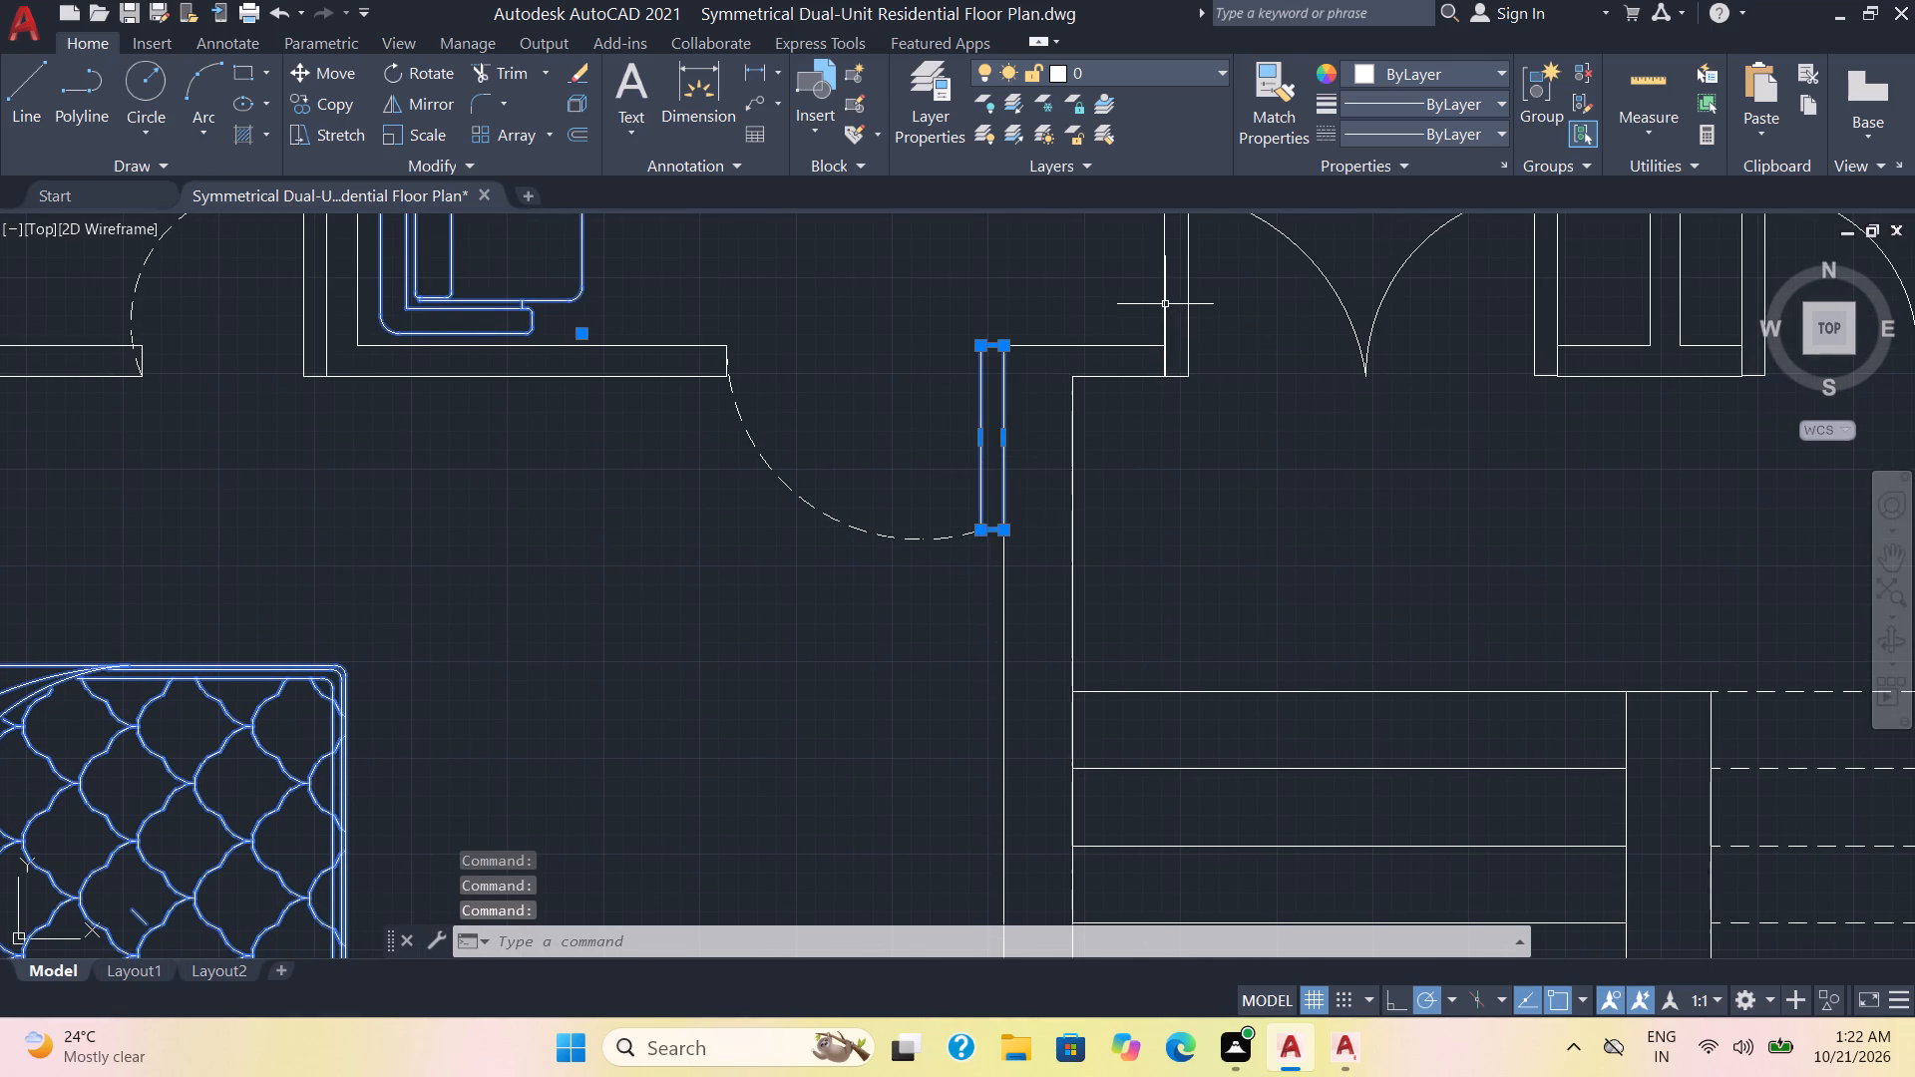
left_click(1165, 304)
left_click(1536, 322)
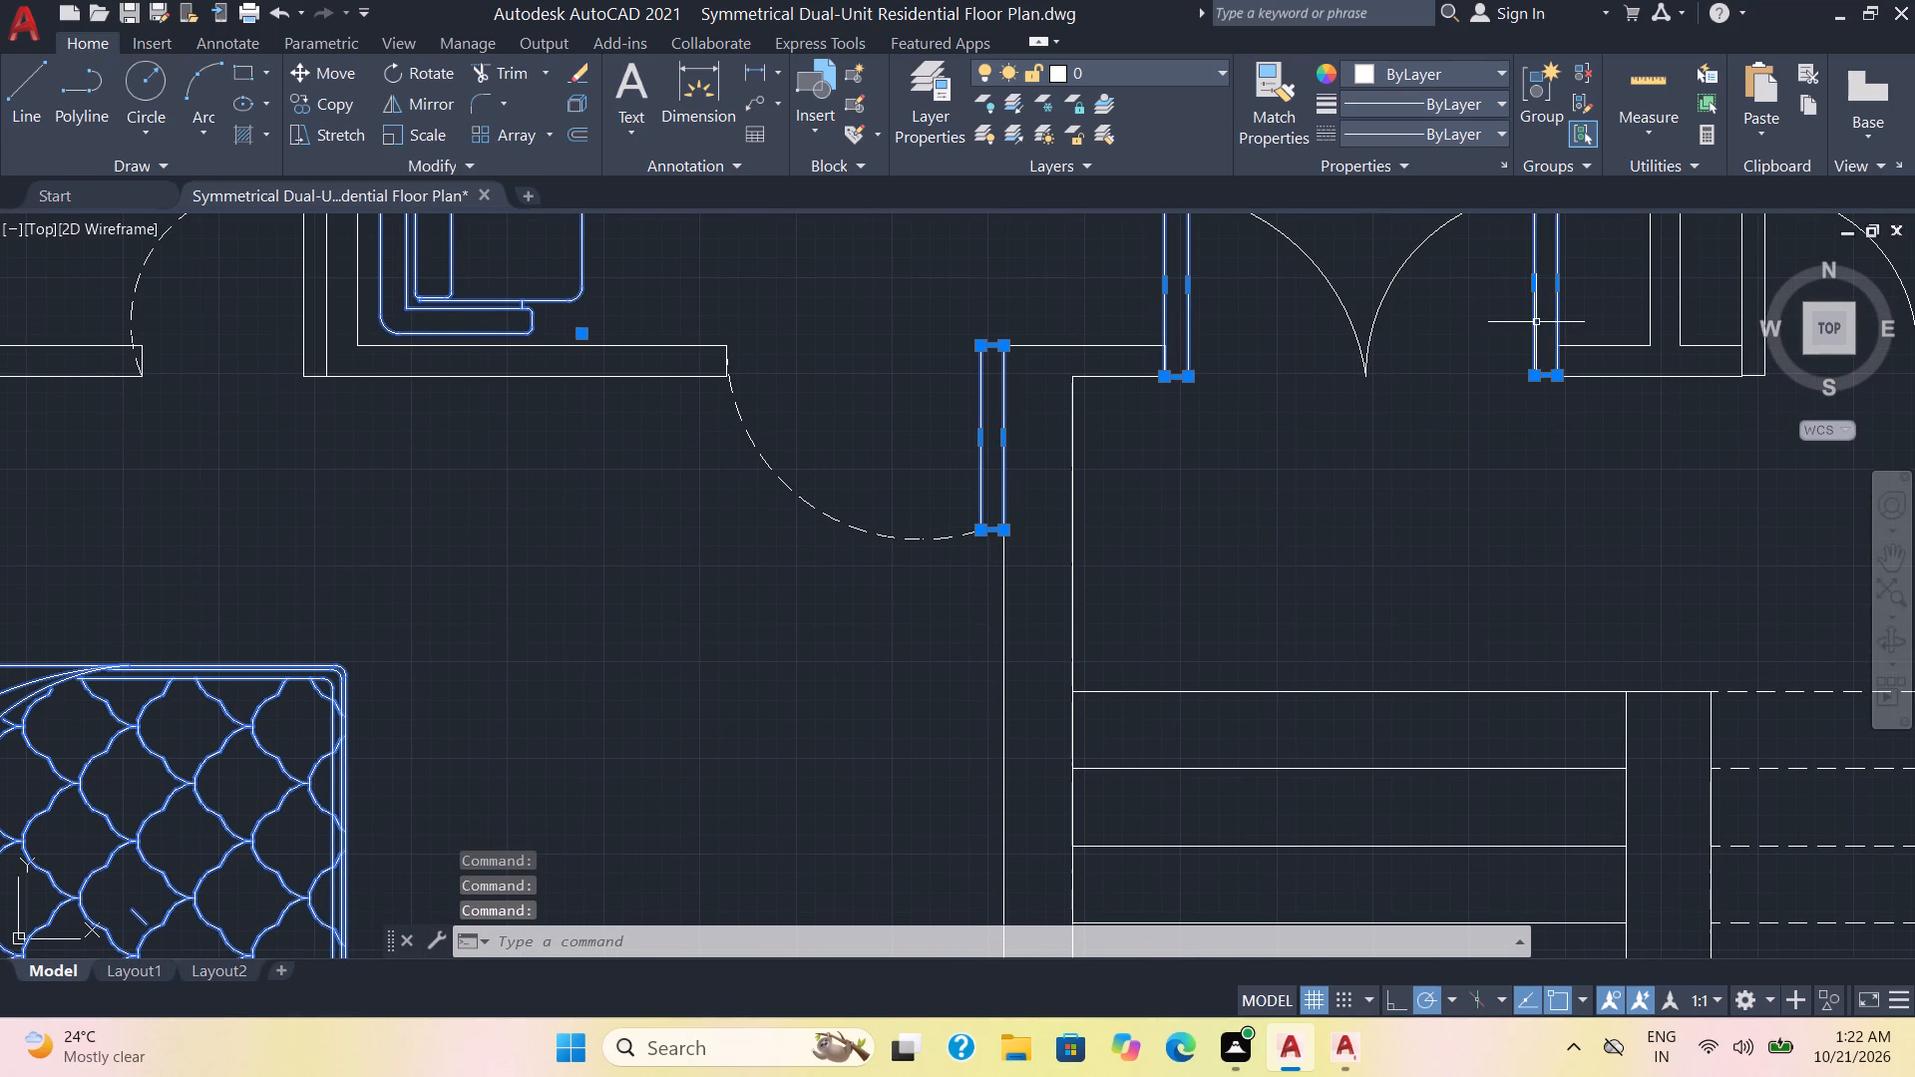
Add the right unit's inner entrance door leaf and the left unit's two bathroom and upper bedroom door leaves to the selection.
scroll(1539, 351, "down", 1)
left_click(1668, 324)
scroll(1667, 375, "down", 2)
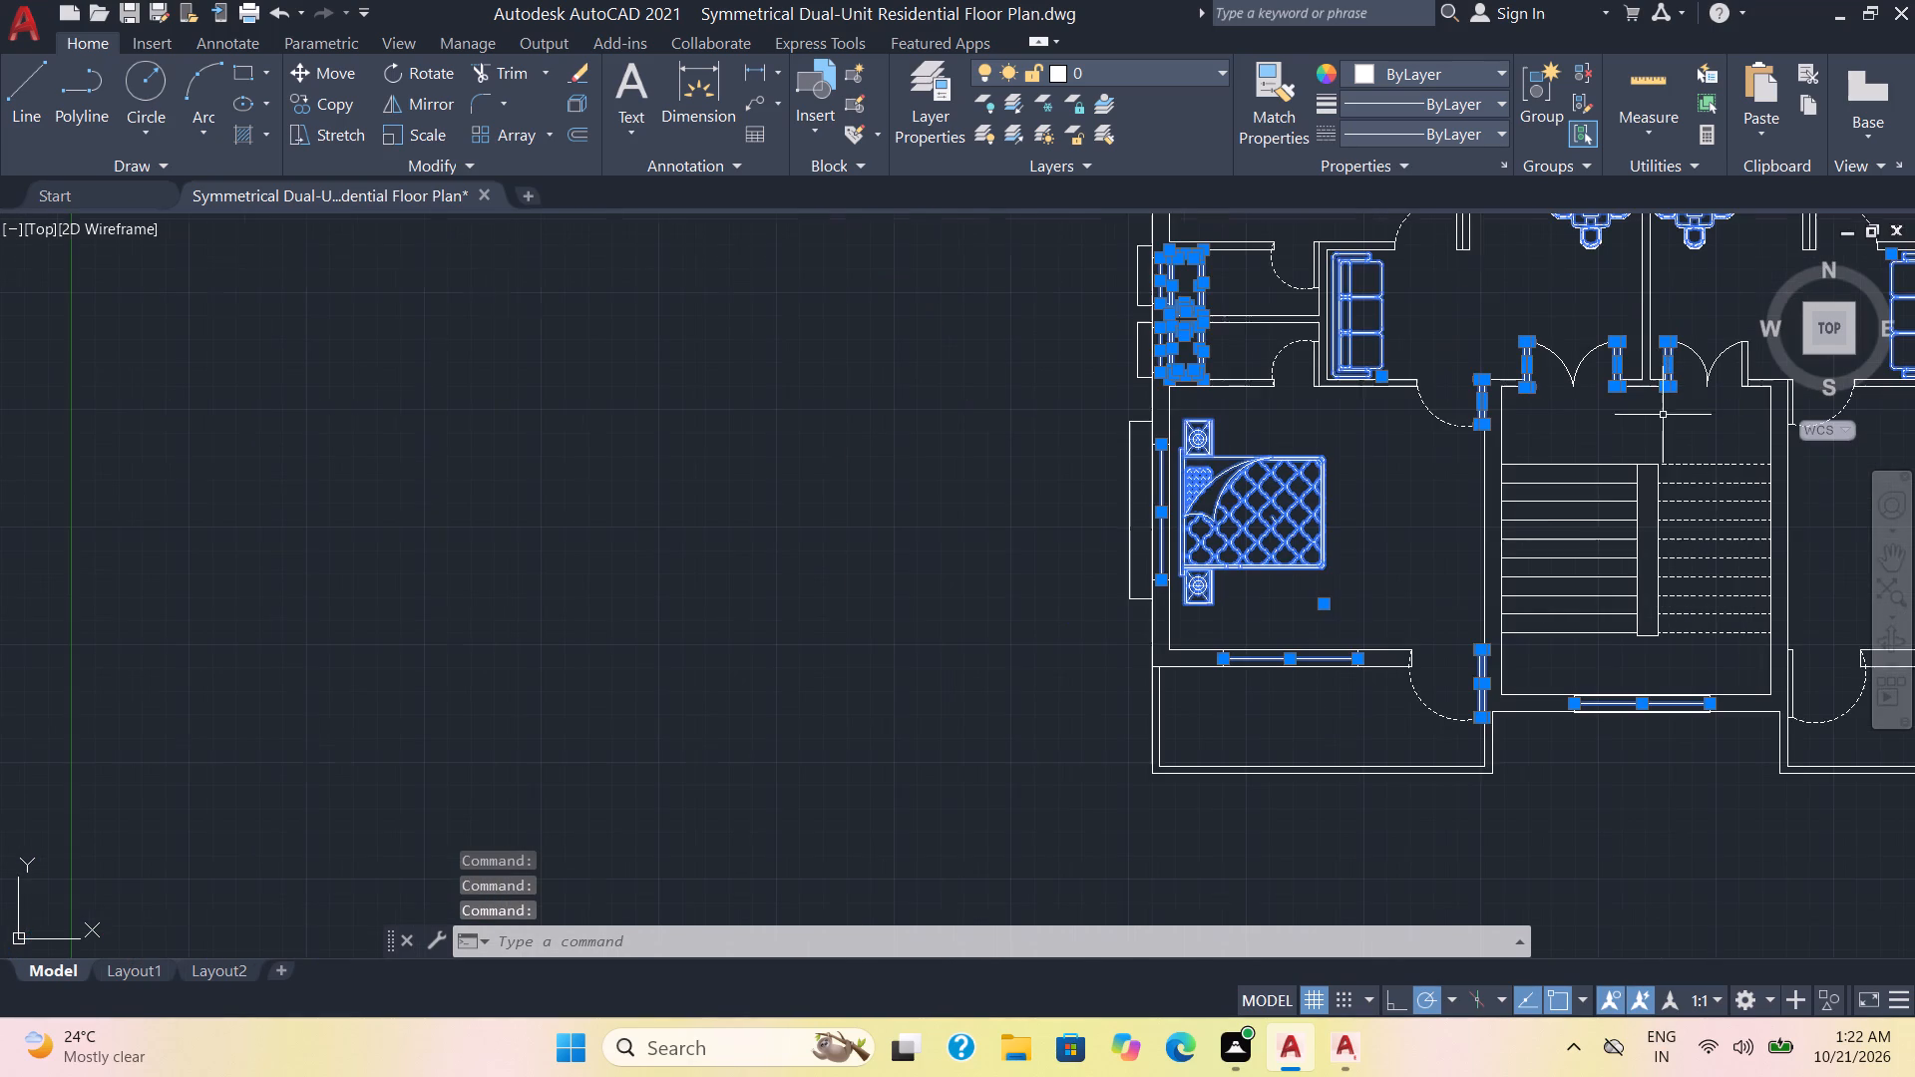
middle_click_drag(1662, 419, 1633, 630)
scroll(1159, 762, "up", 3)
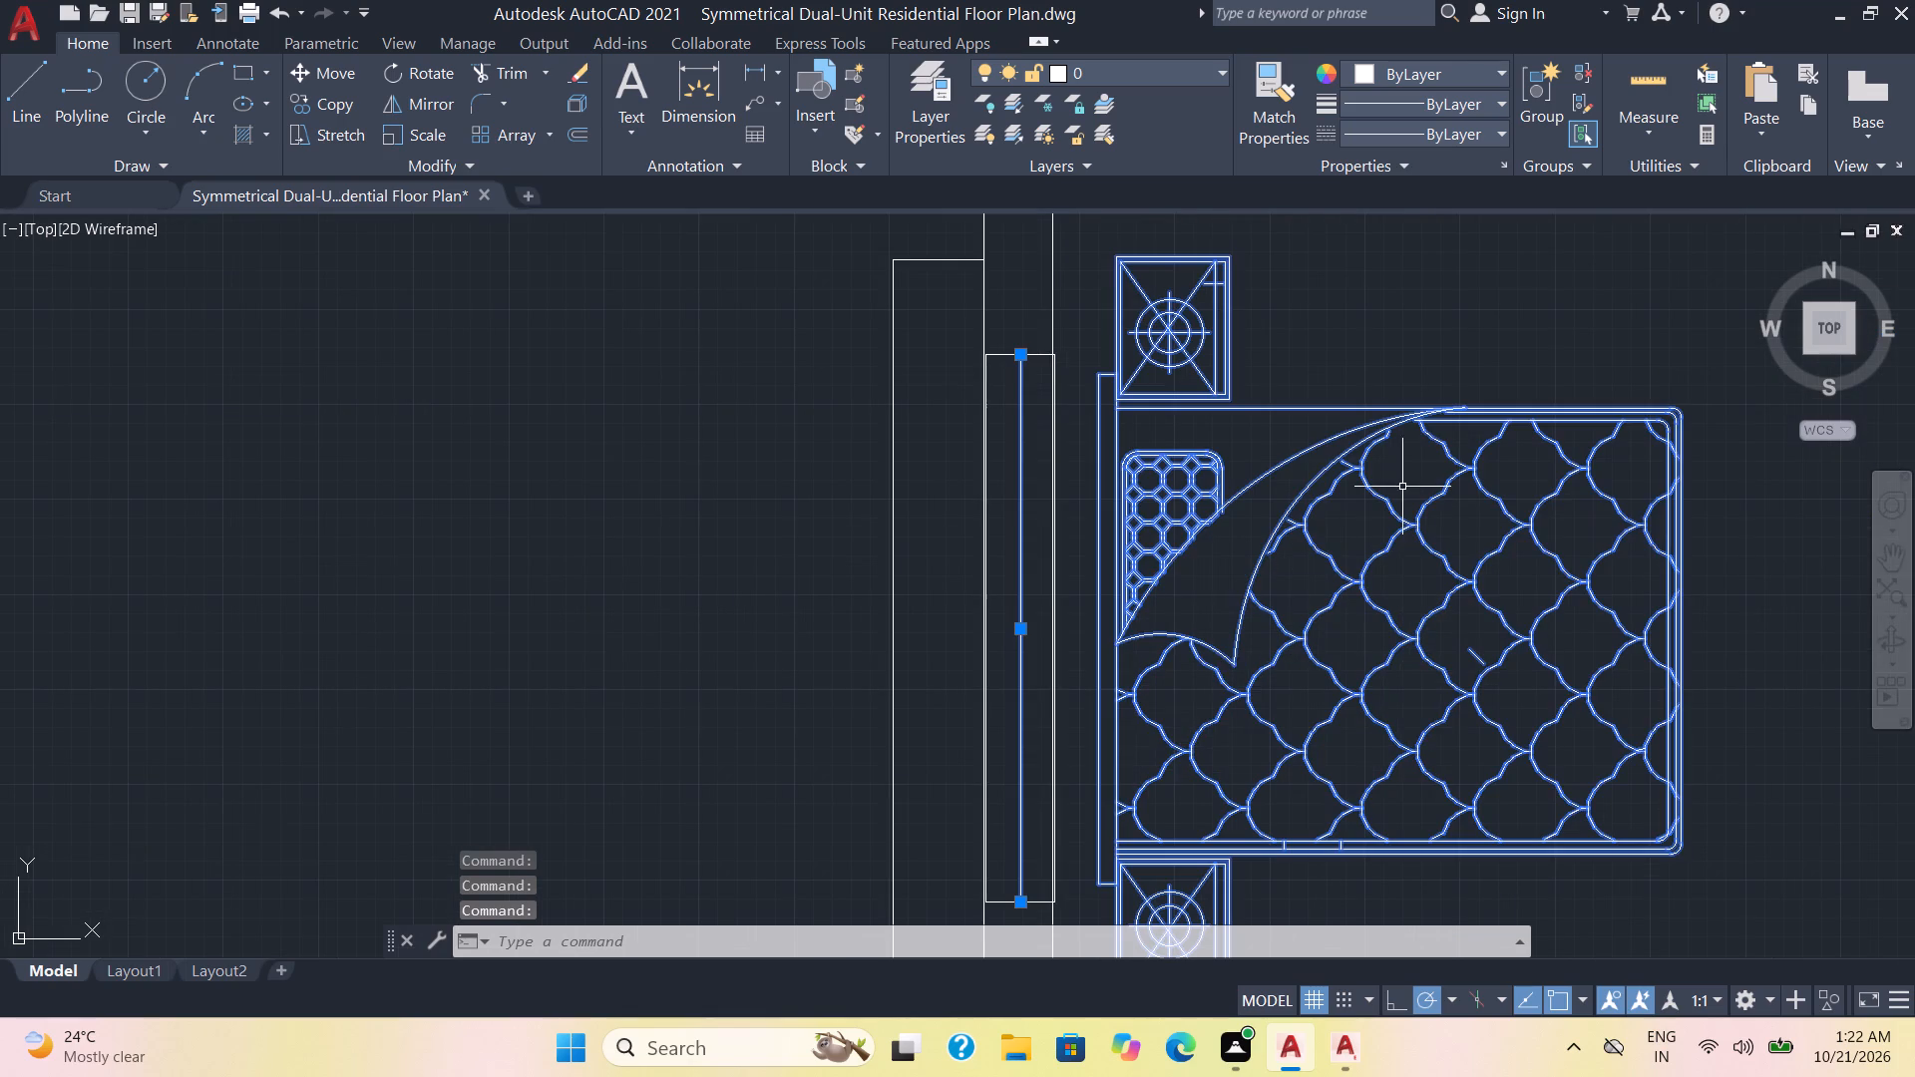
scroll(1487, 348, "down", 1)
middle_click_drag(1487, 348, 1146, 980)
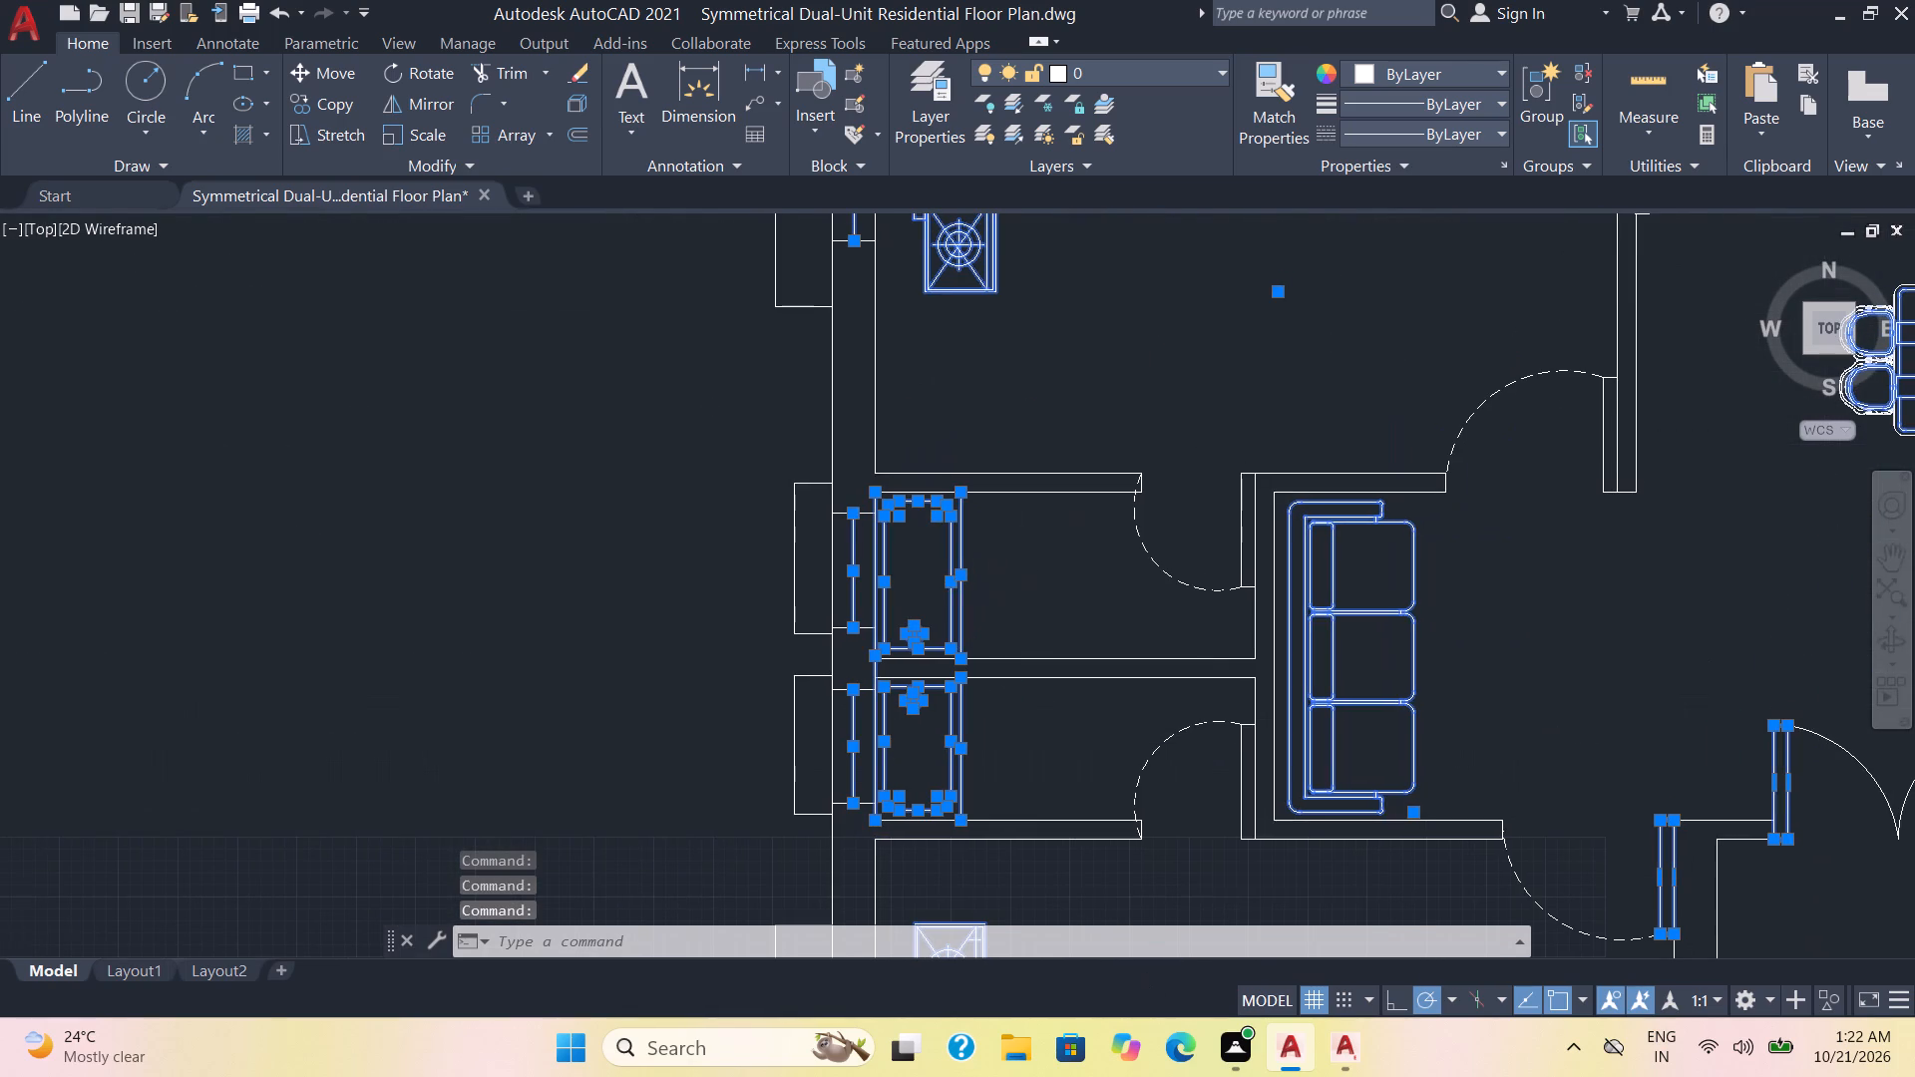
left_click(1243, 802)
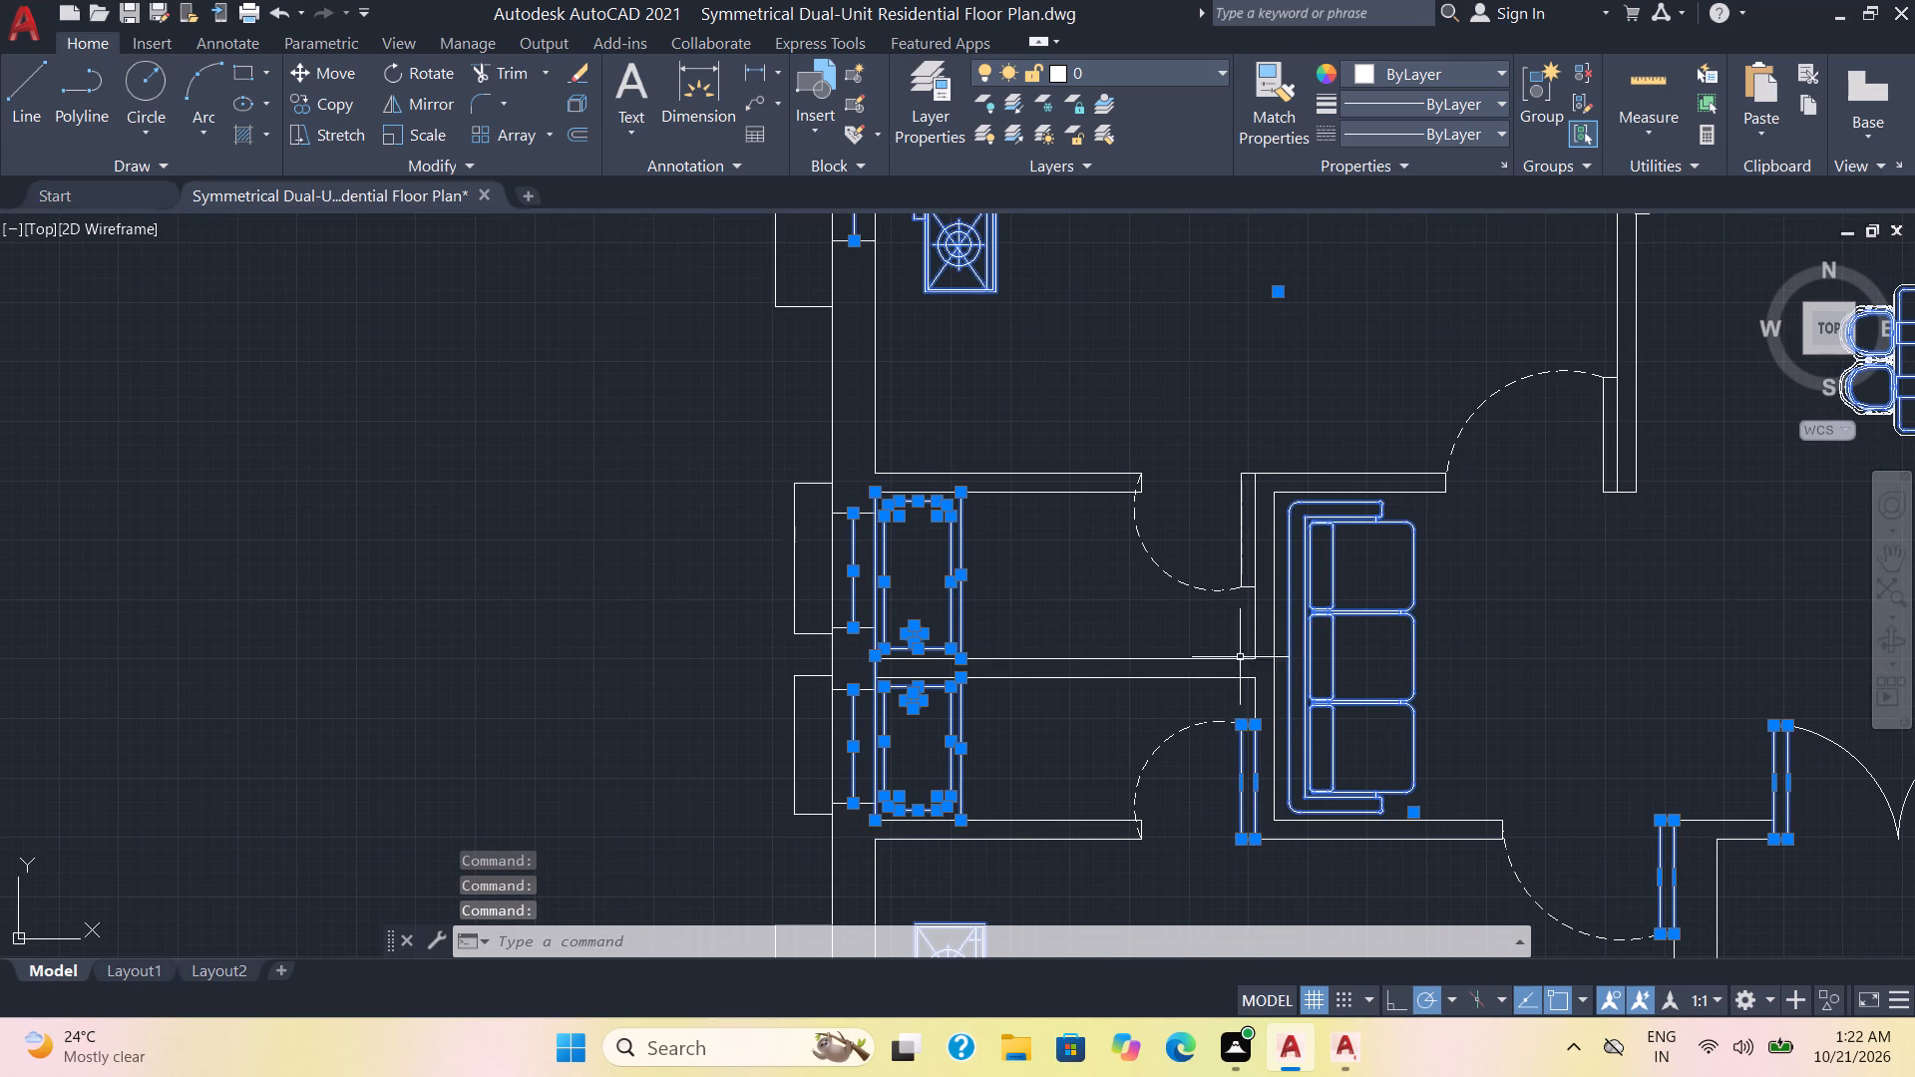
left_click(1241, 557)
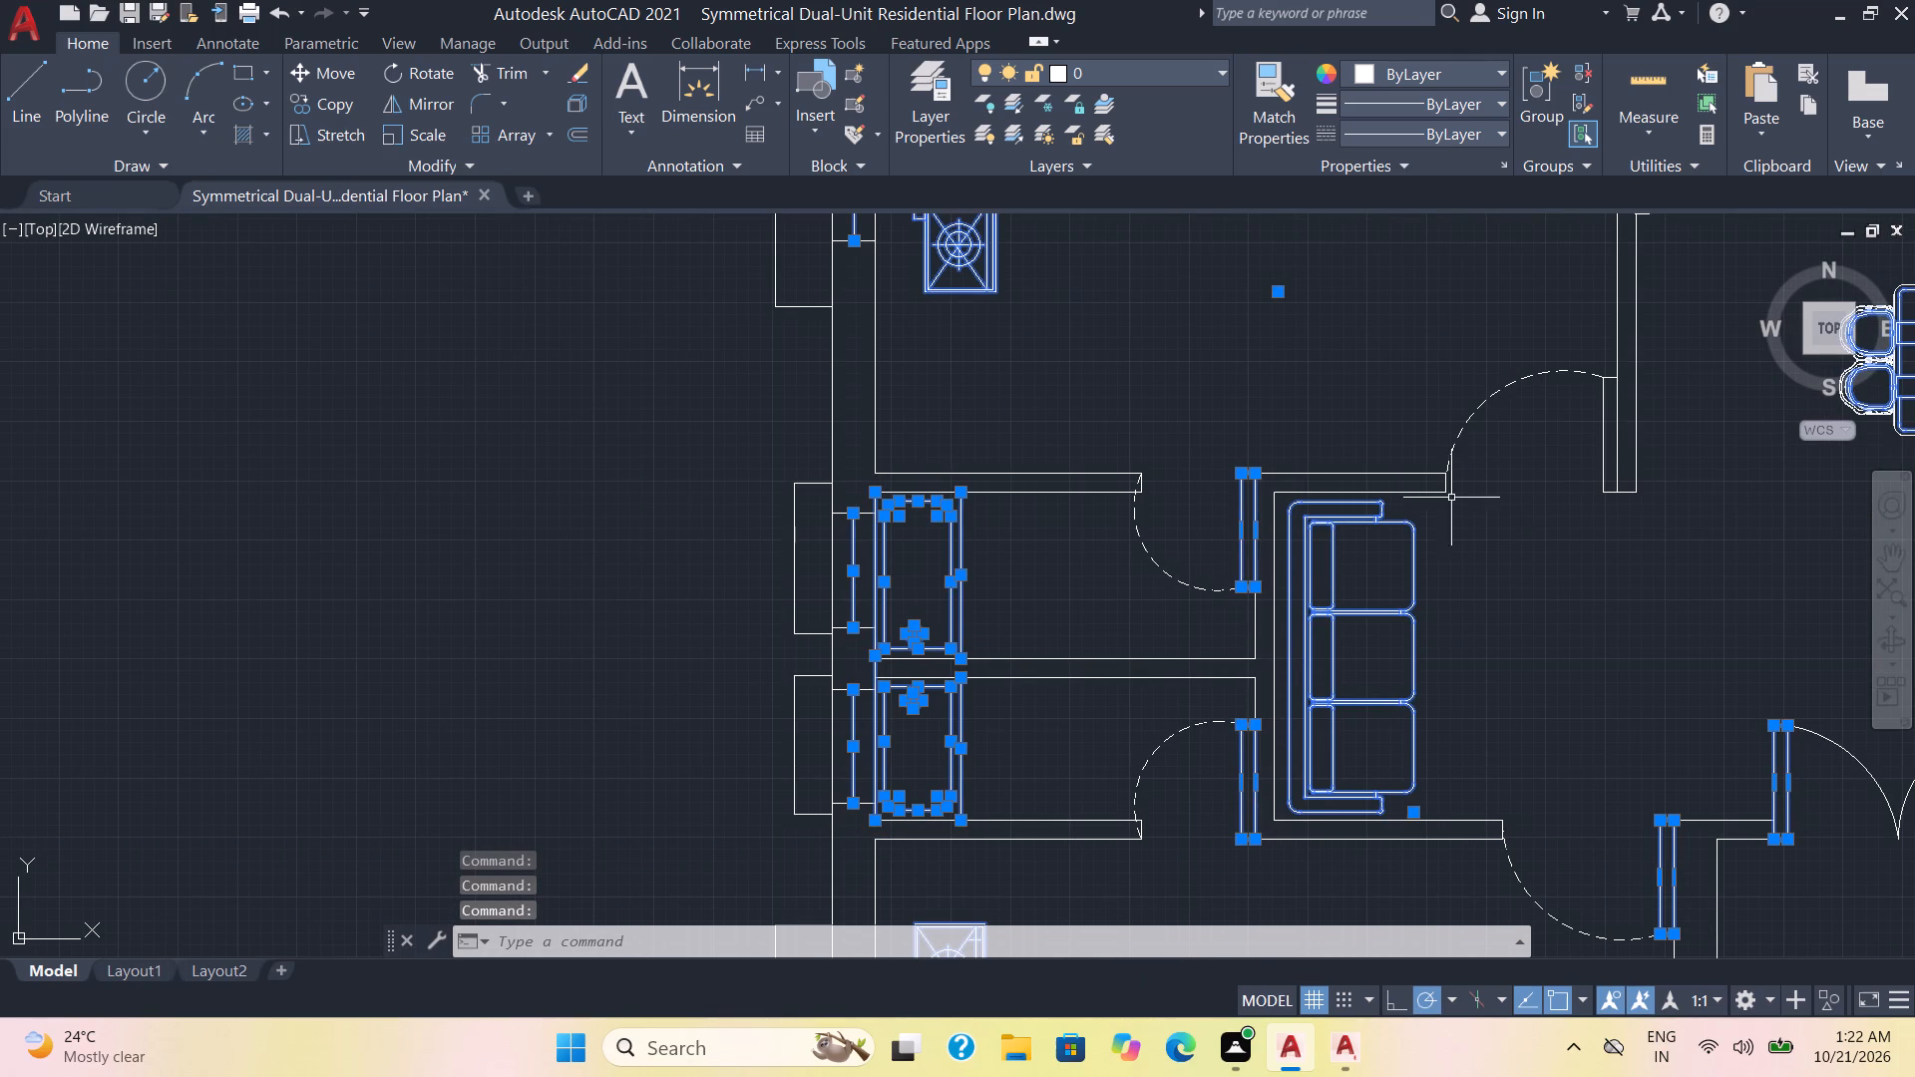
left_click(1605, 462)
Add both units' kitchen door leaves and the right unit's outer entrance door leaf to the selection.
scroll(1604, 538, "down", 2)
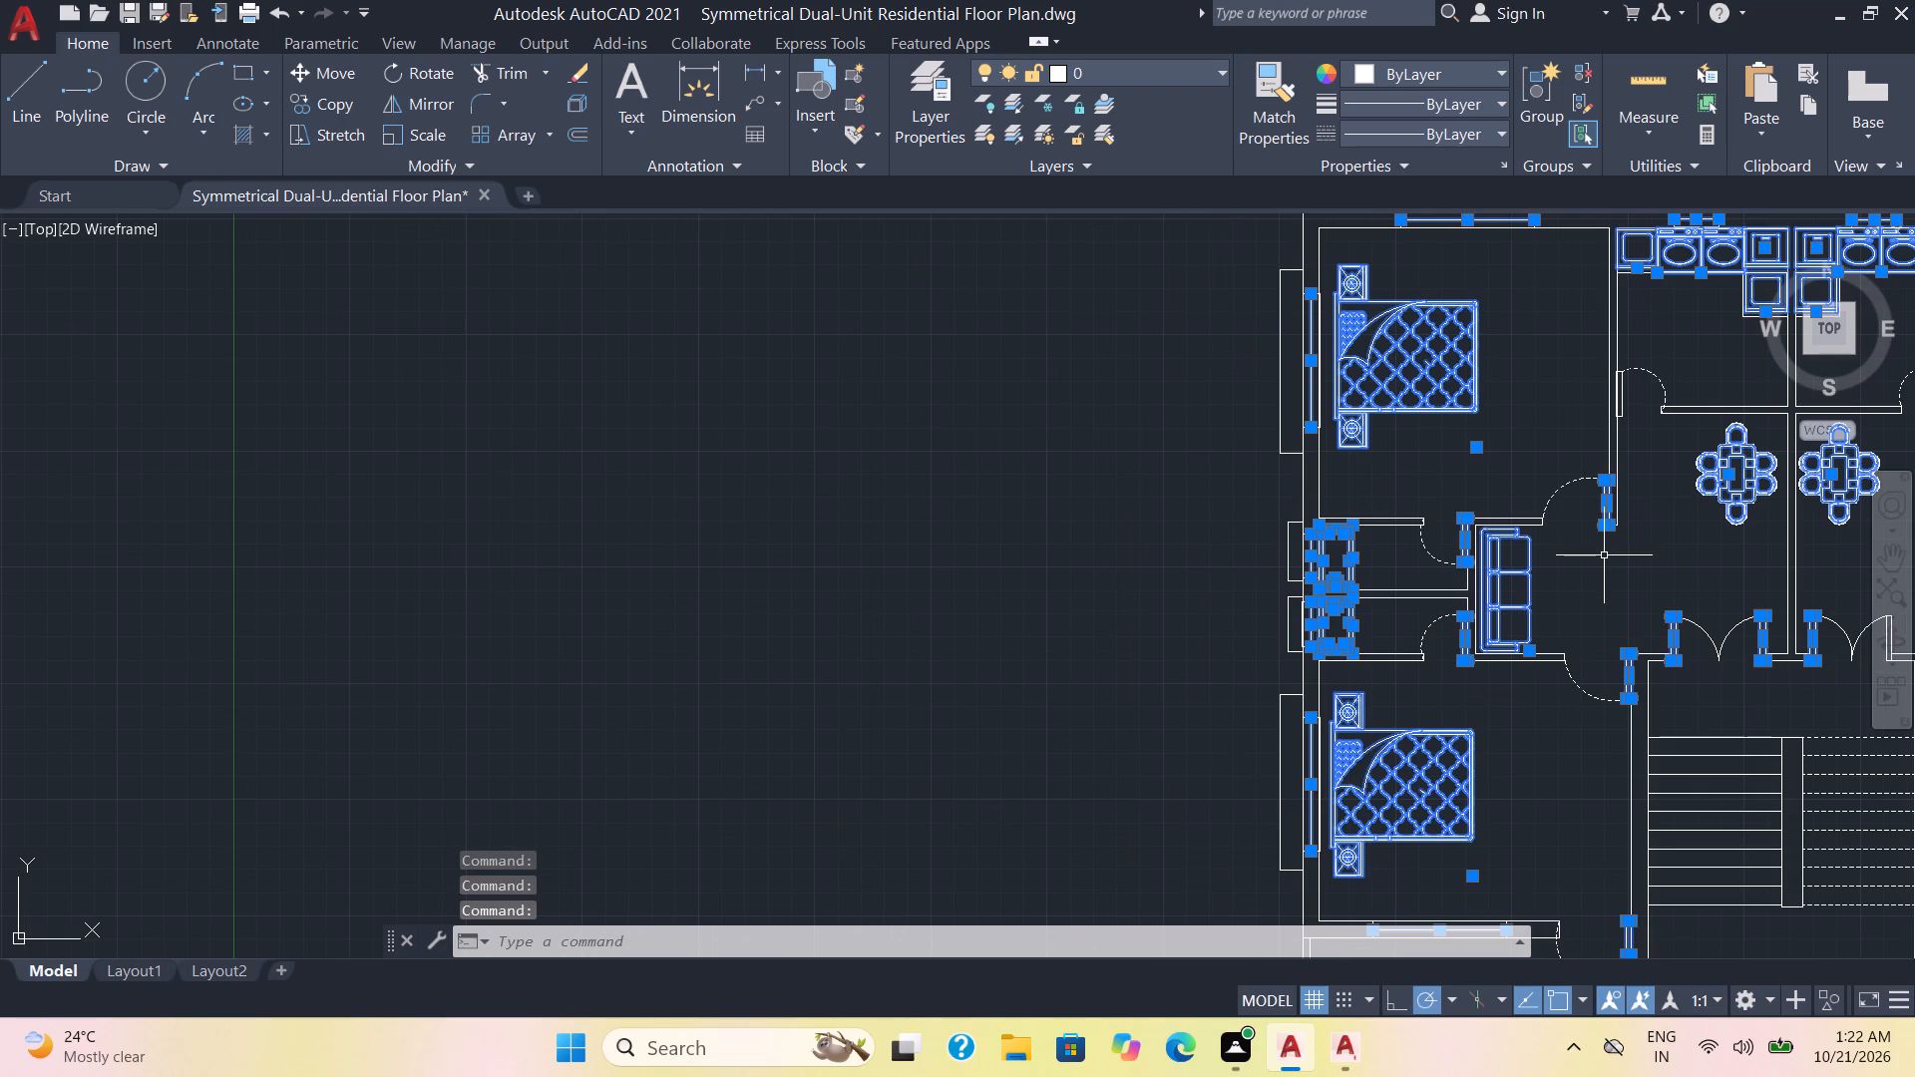
middle_click_drag(1604, 555, 1313, 721)
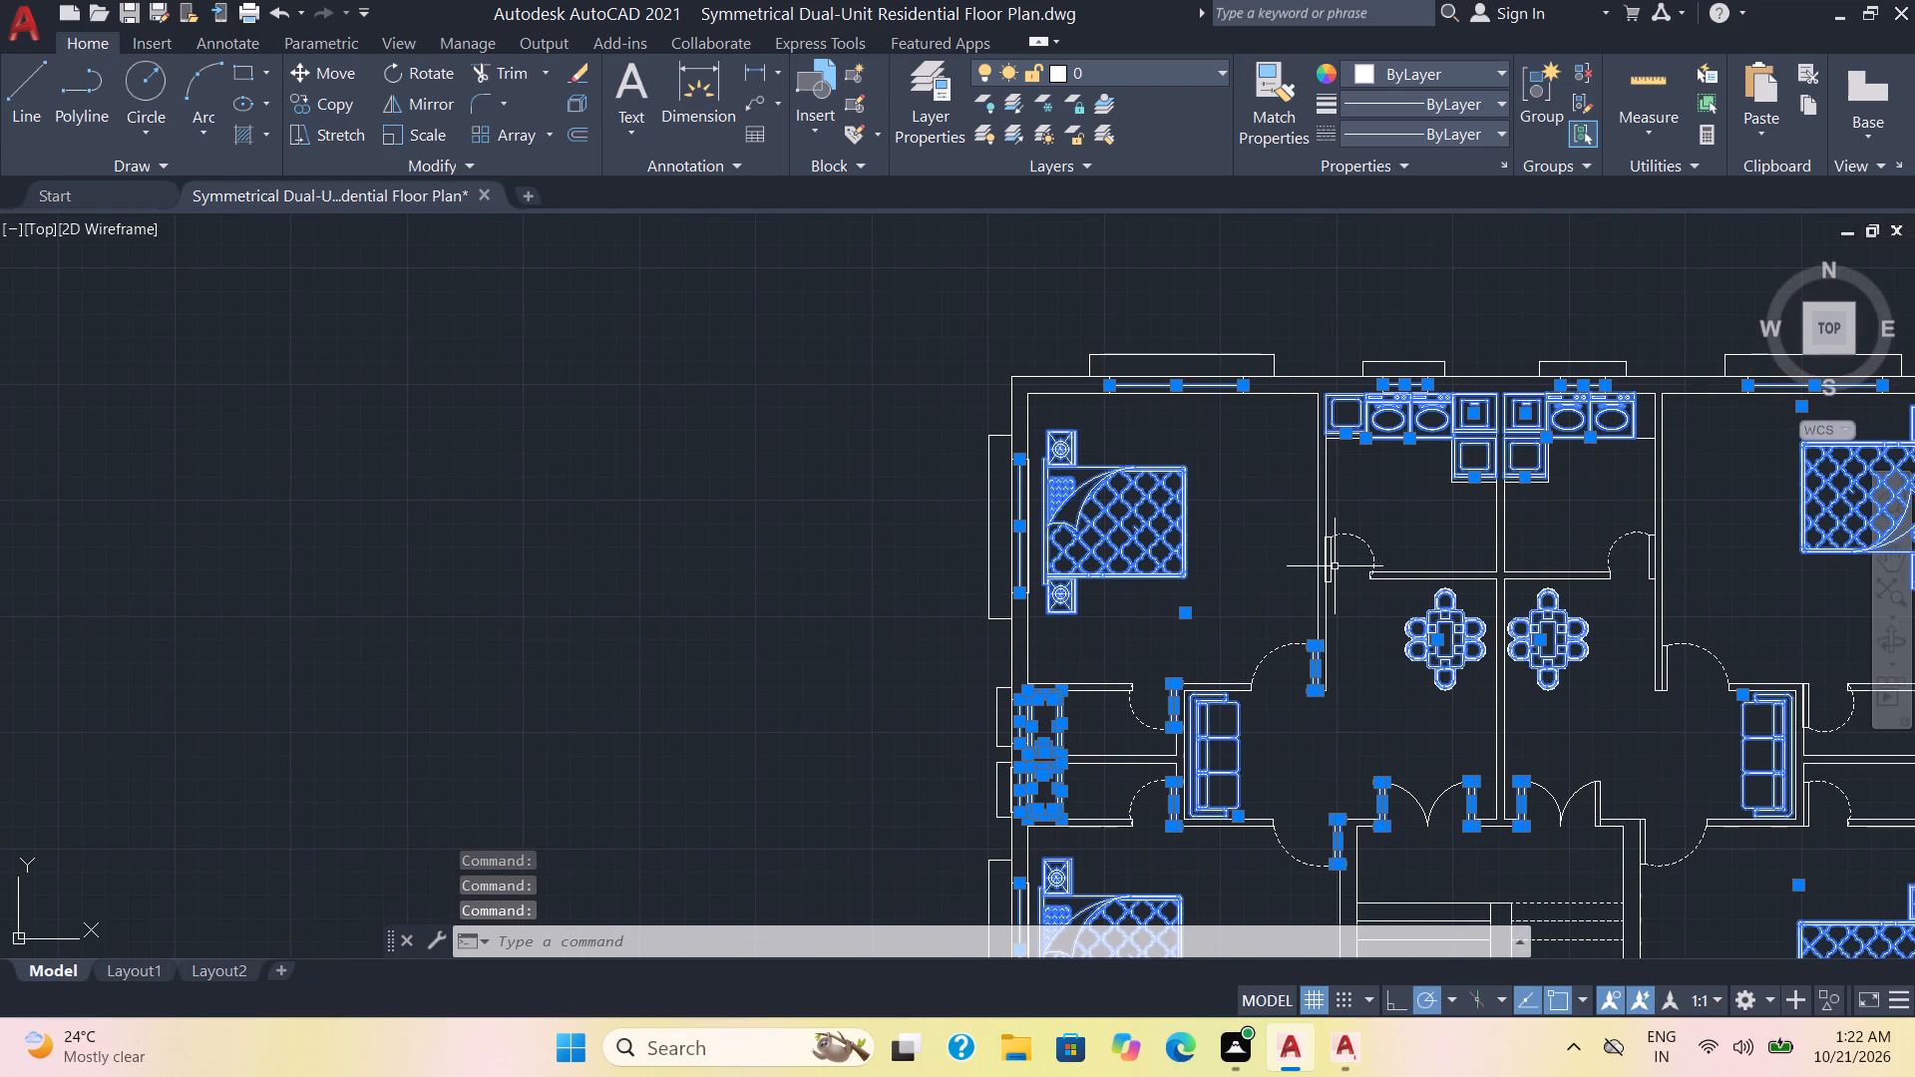
left_click(1331, 569)
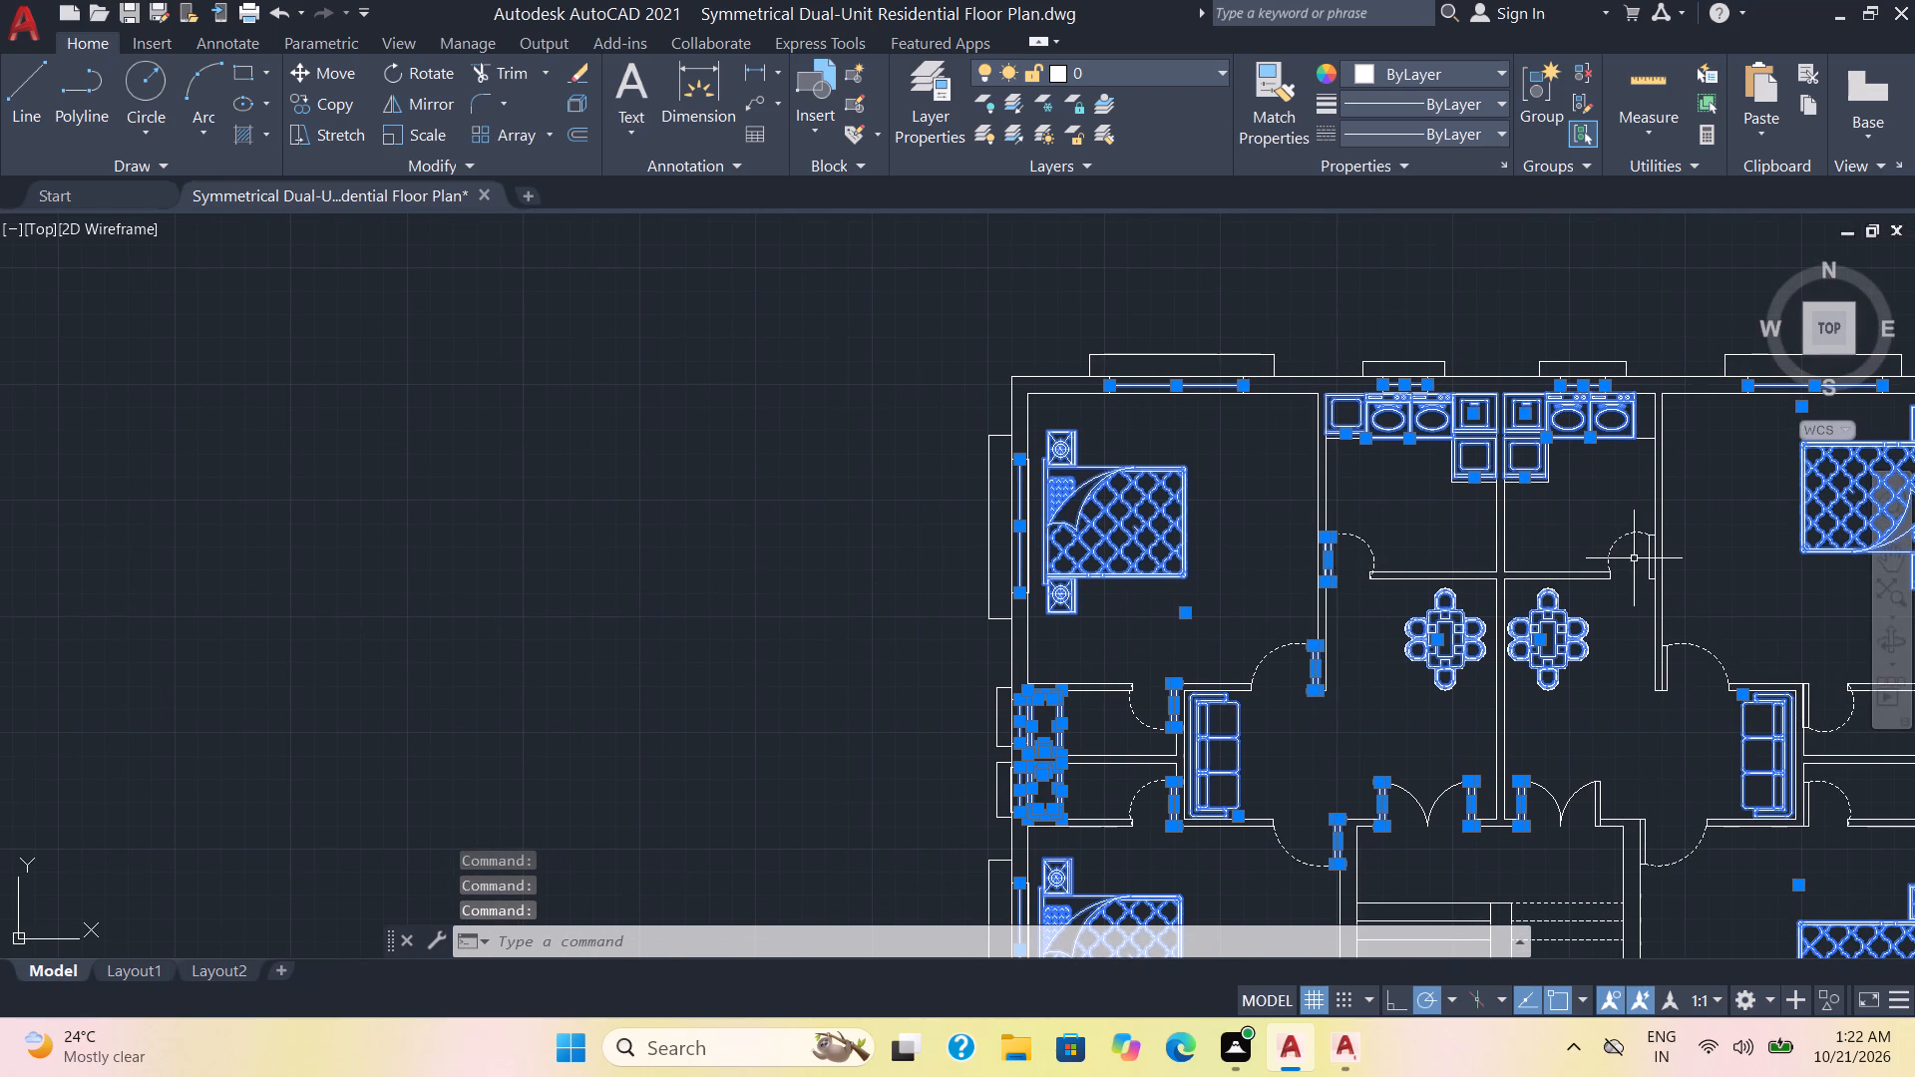
left_click(1651, 558)
left_click(1597, 806)
Add the right unit's upper bedroom, two bathroom and lower bedroom door leaves to the selection.
middle_click_drag(1700, 774, 1300, 793)
scroll(1293, 778, "up", 2)
left_click(1220, 582)
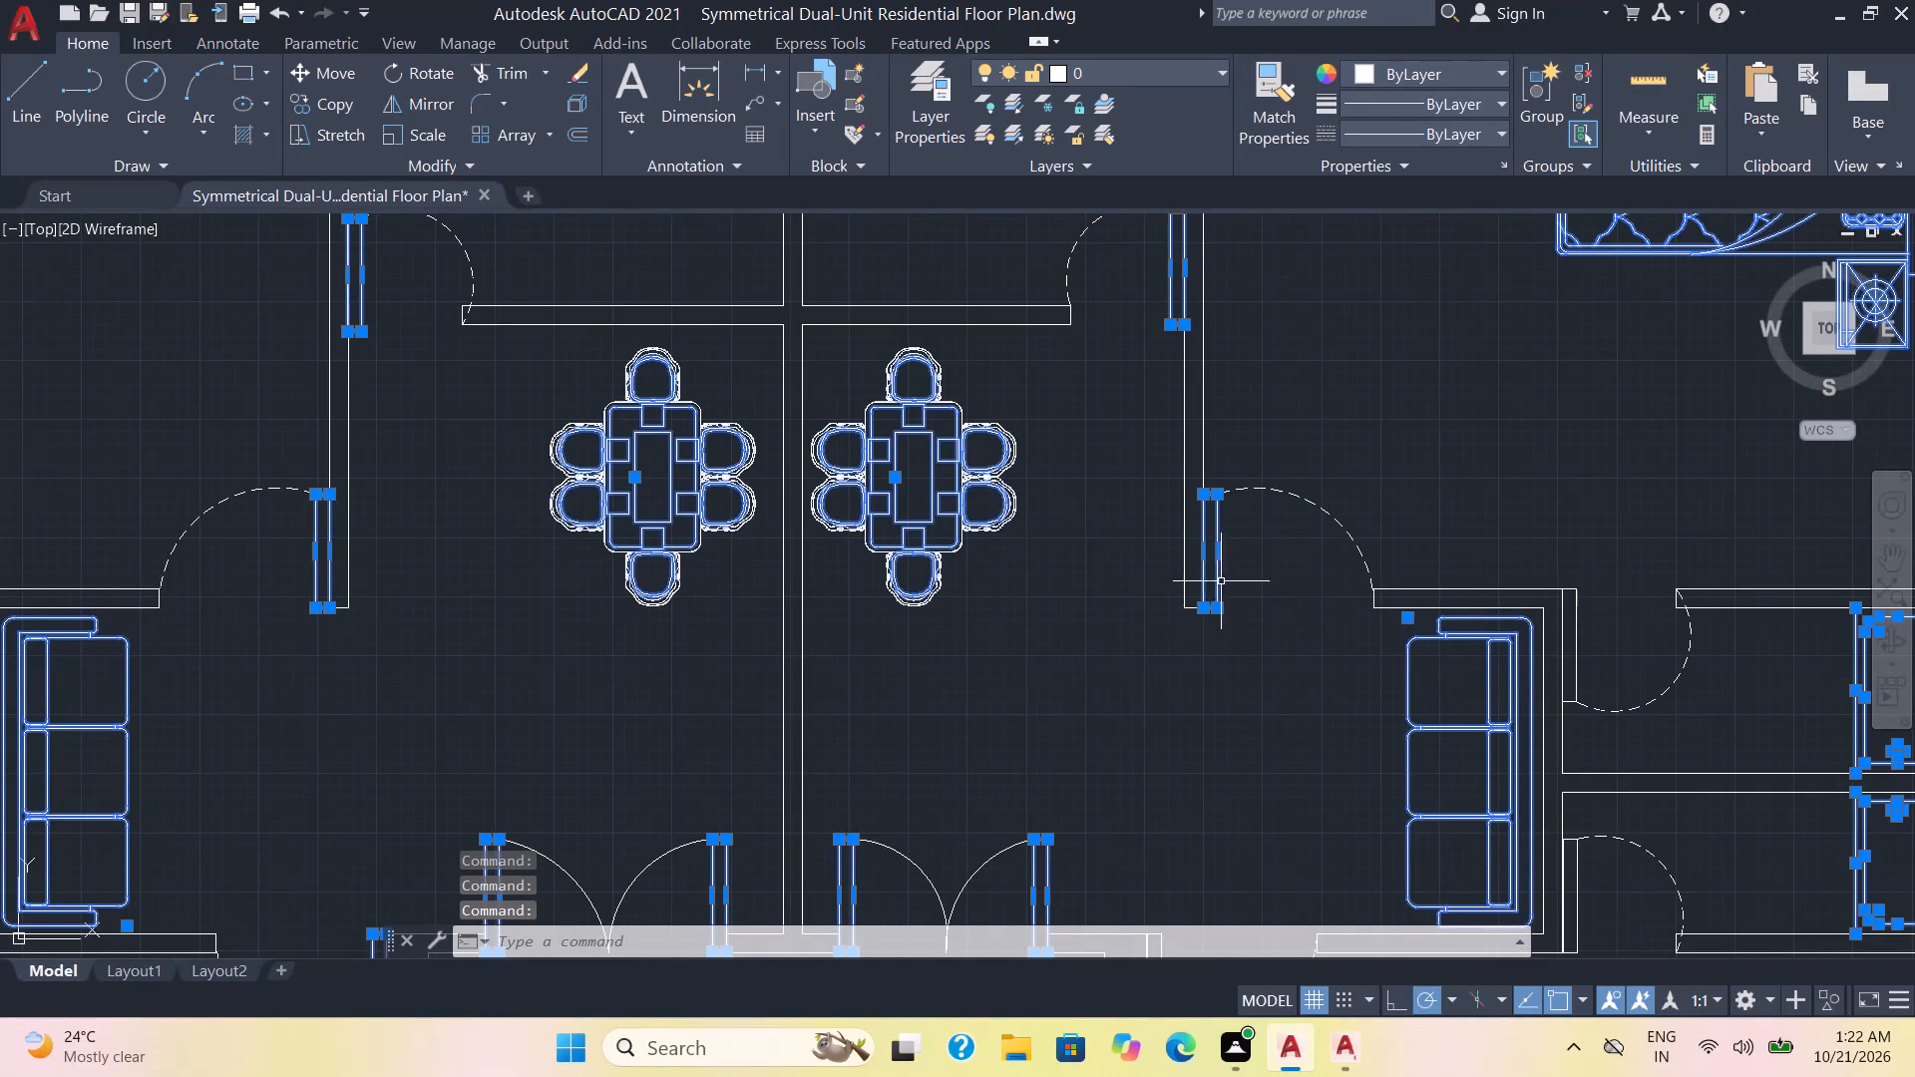
left_click(1577, 653)
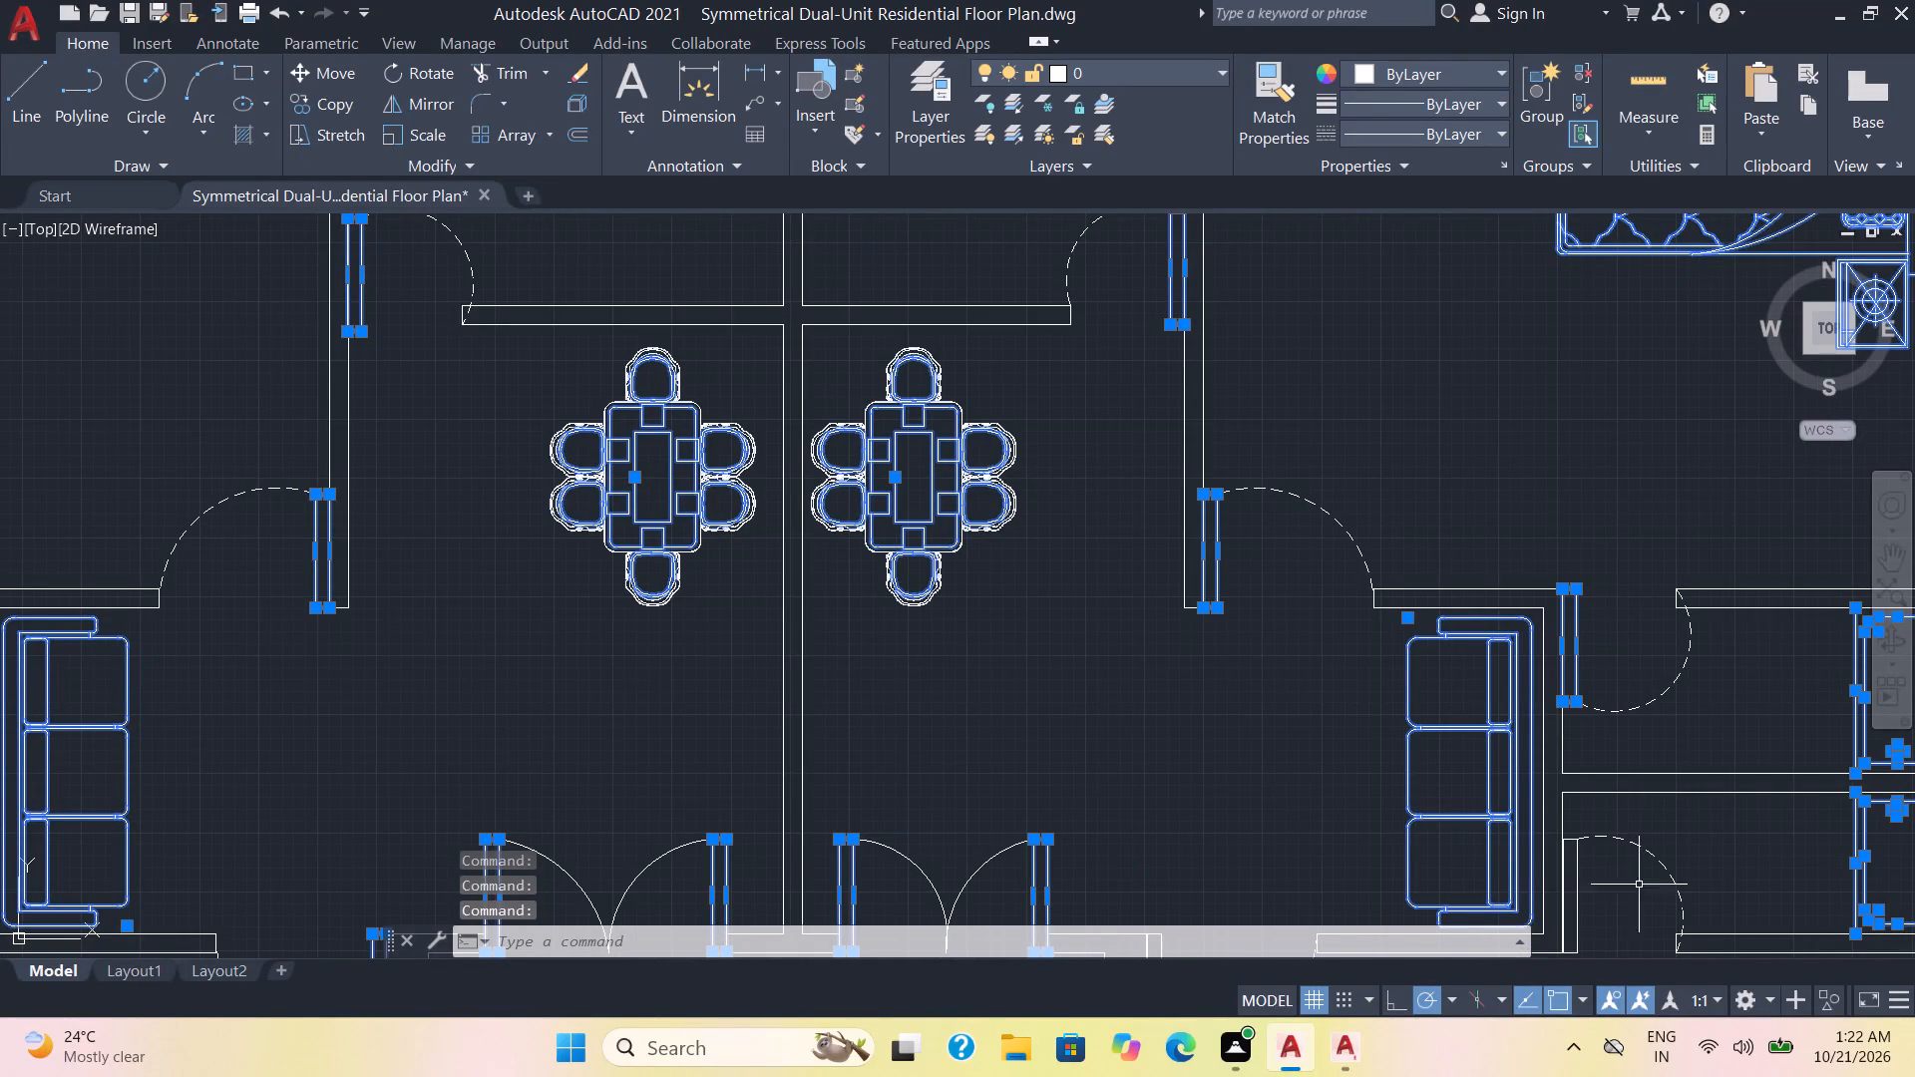
left_click(1580, 904)
scroll(1566, 714, "down", 2)
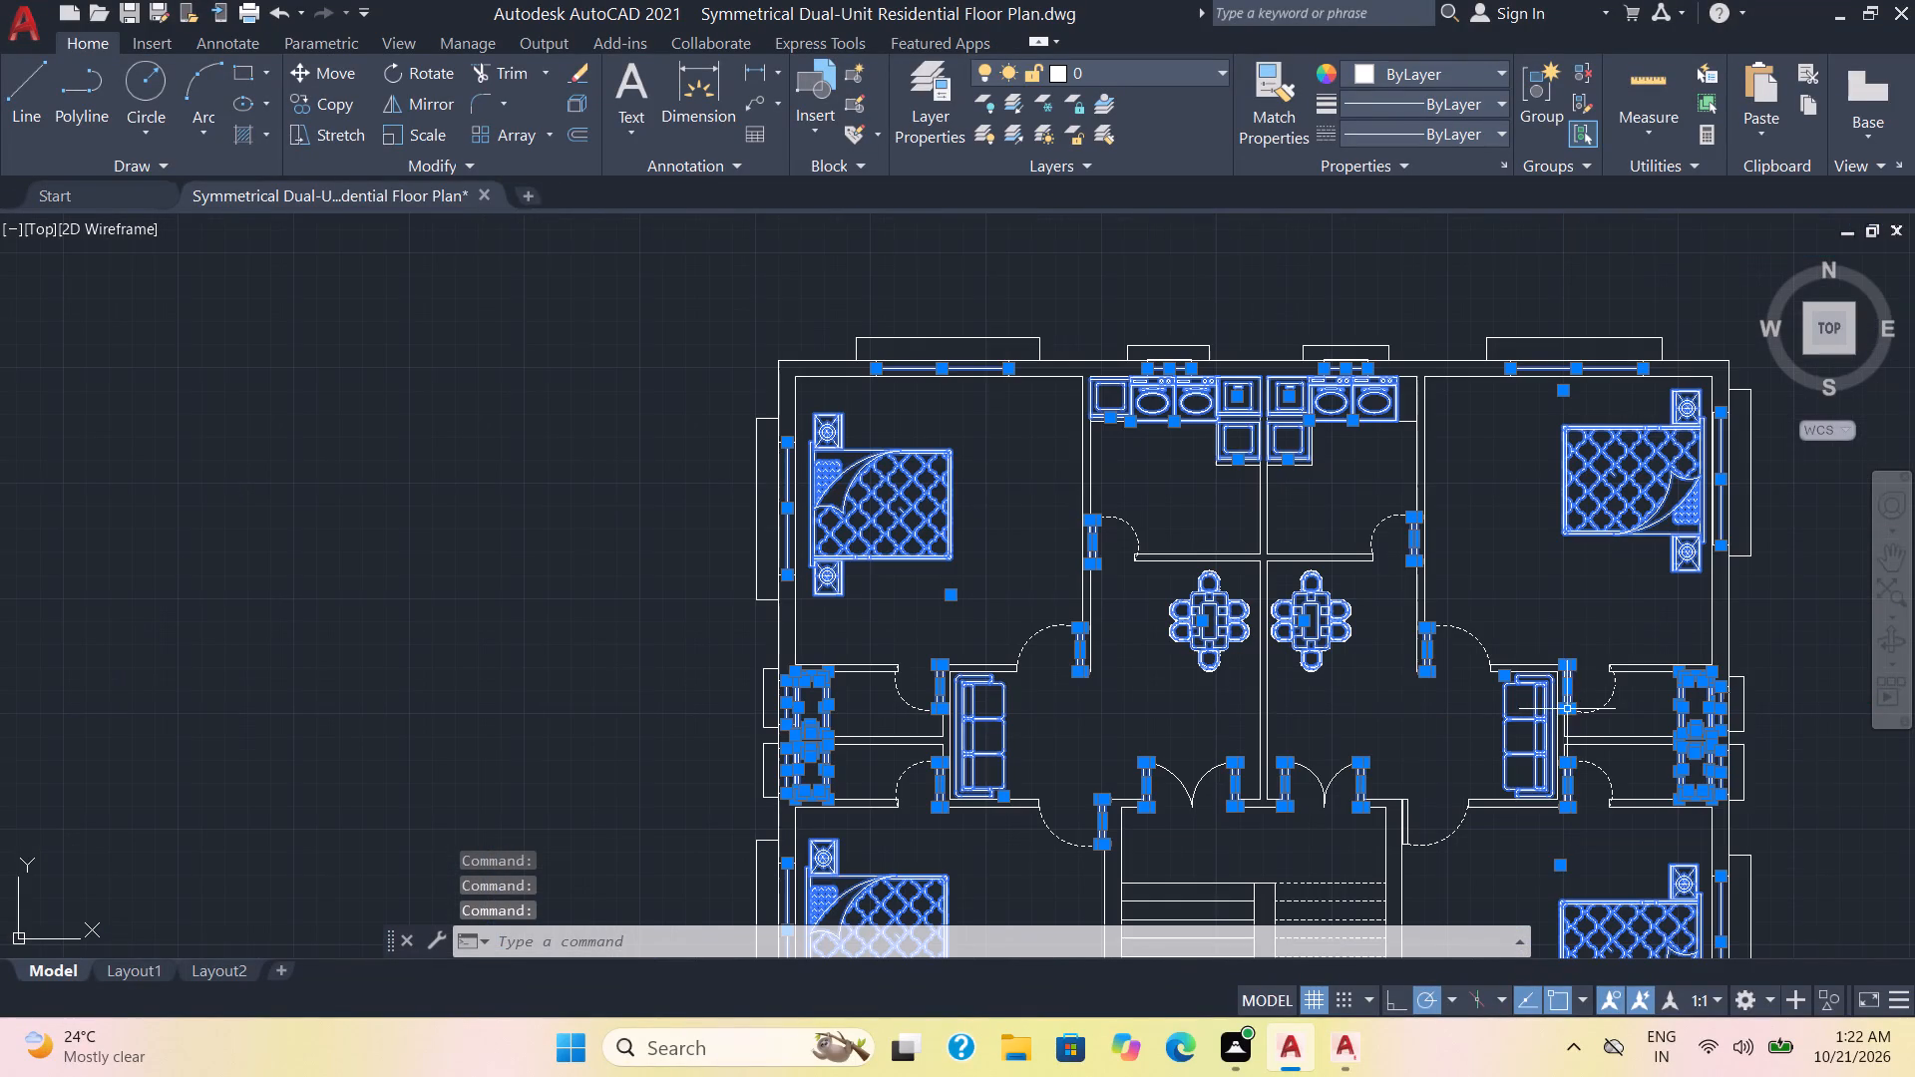
middle_click_drag(1574, 641, 1598, 333)
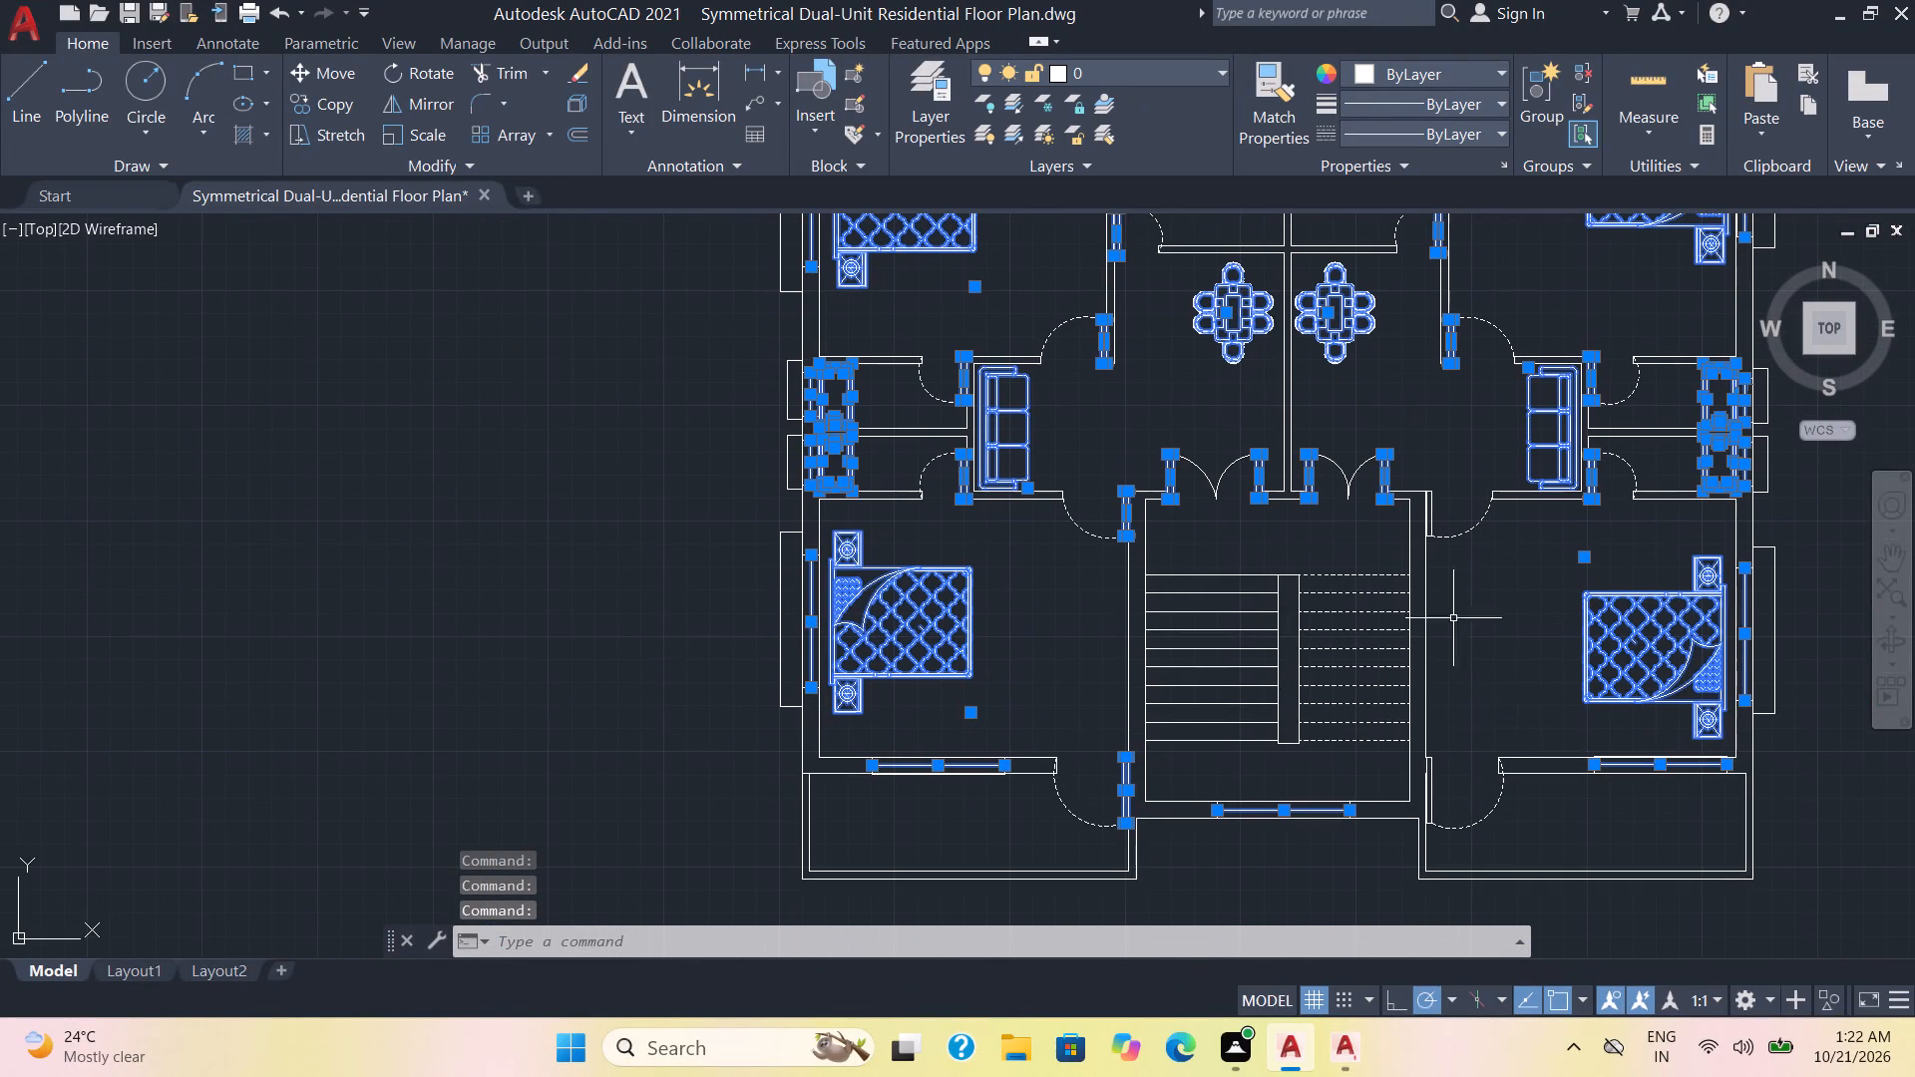
left_click(1433, 507)
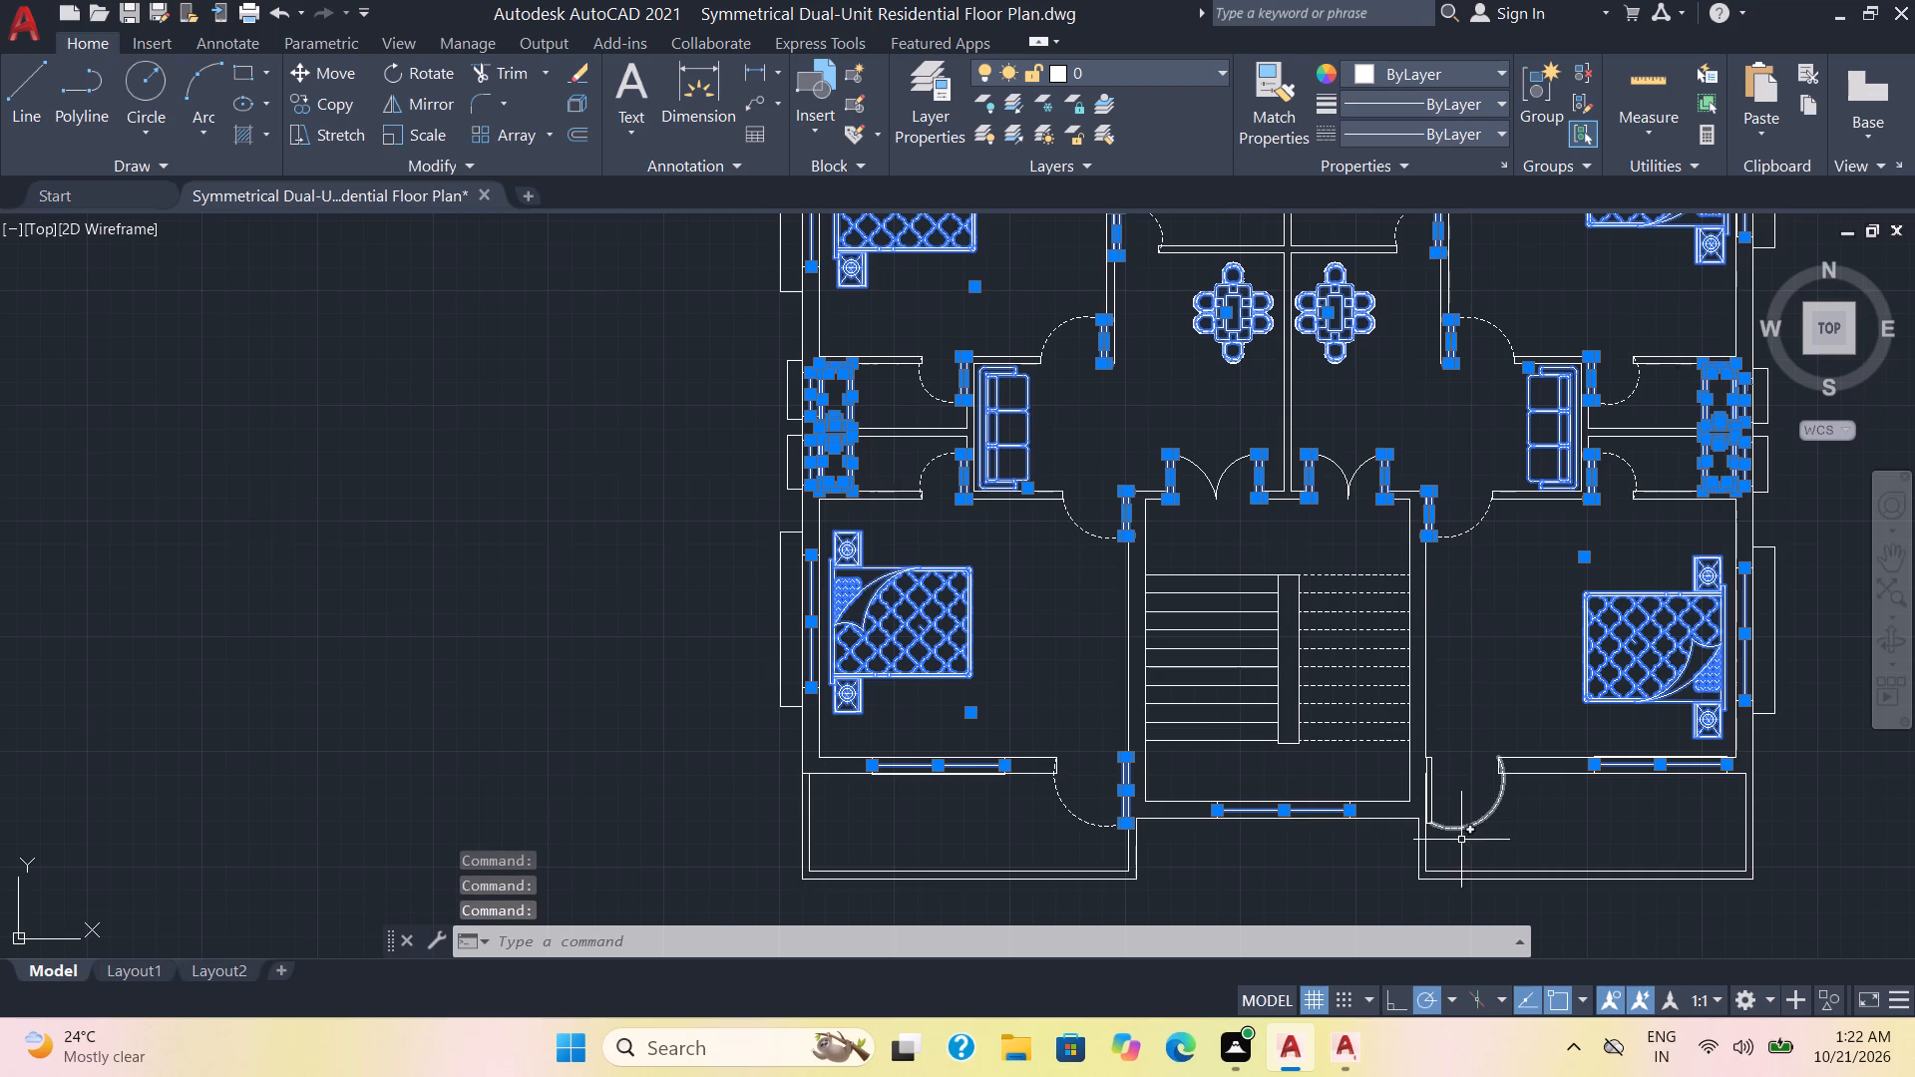
Add the four lines of the right unit's balcony door leaf to the selection.
scroll(1459, 841, "up", 4)
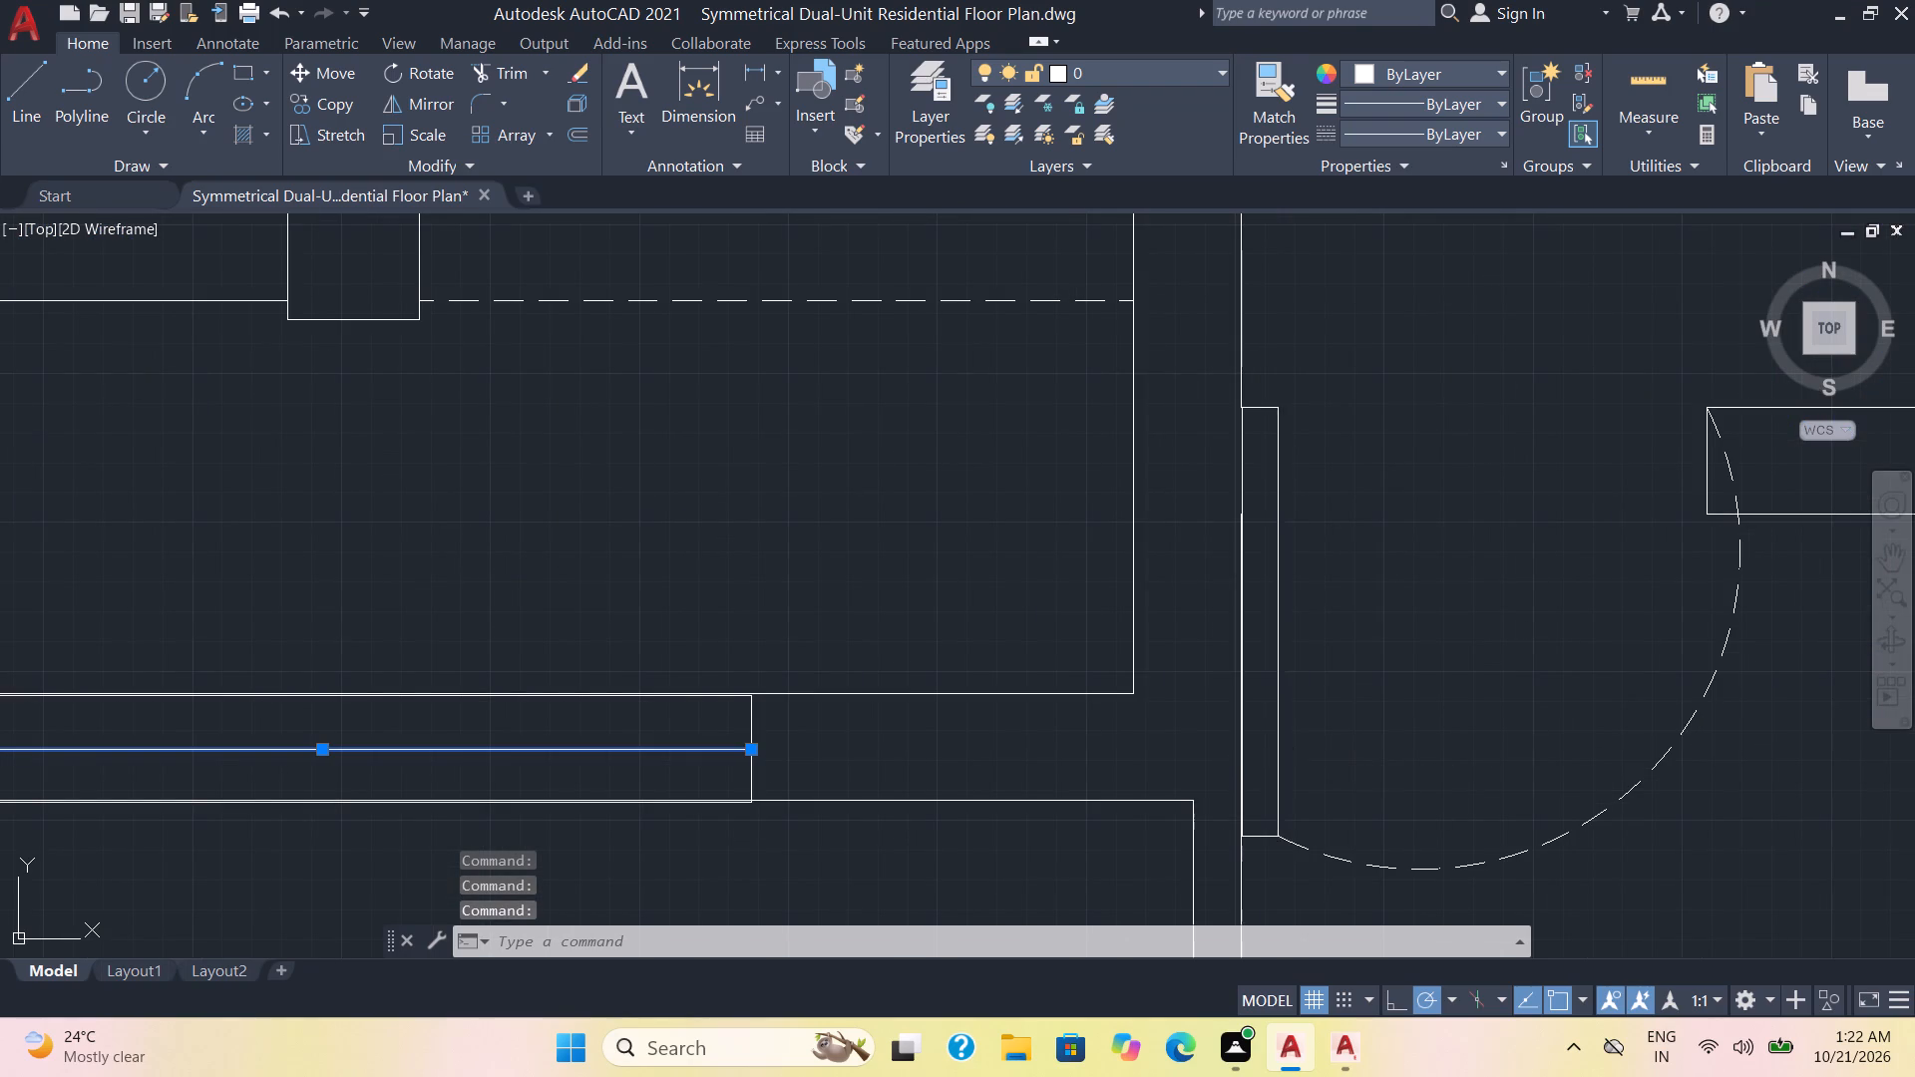
left_click(1279, 760)
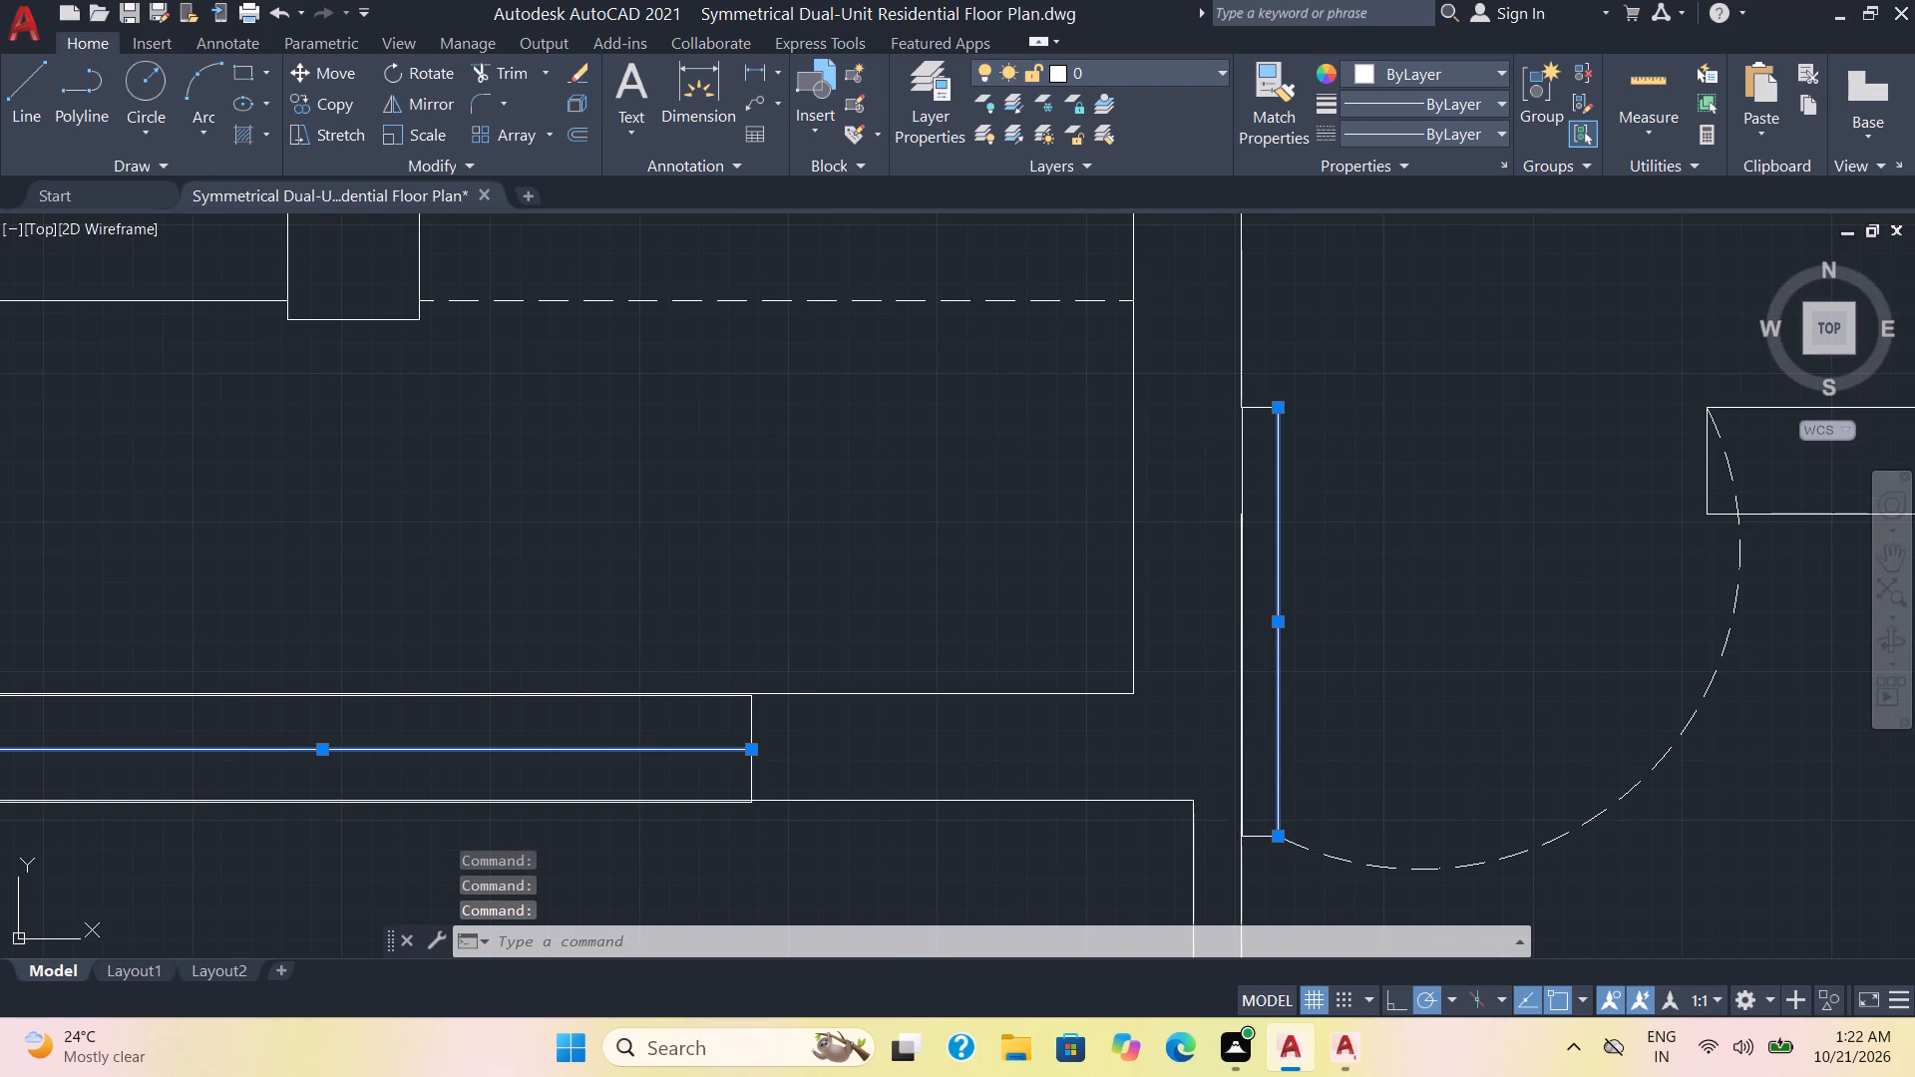
left_click(1244, 746)
left_click(1261, 839)
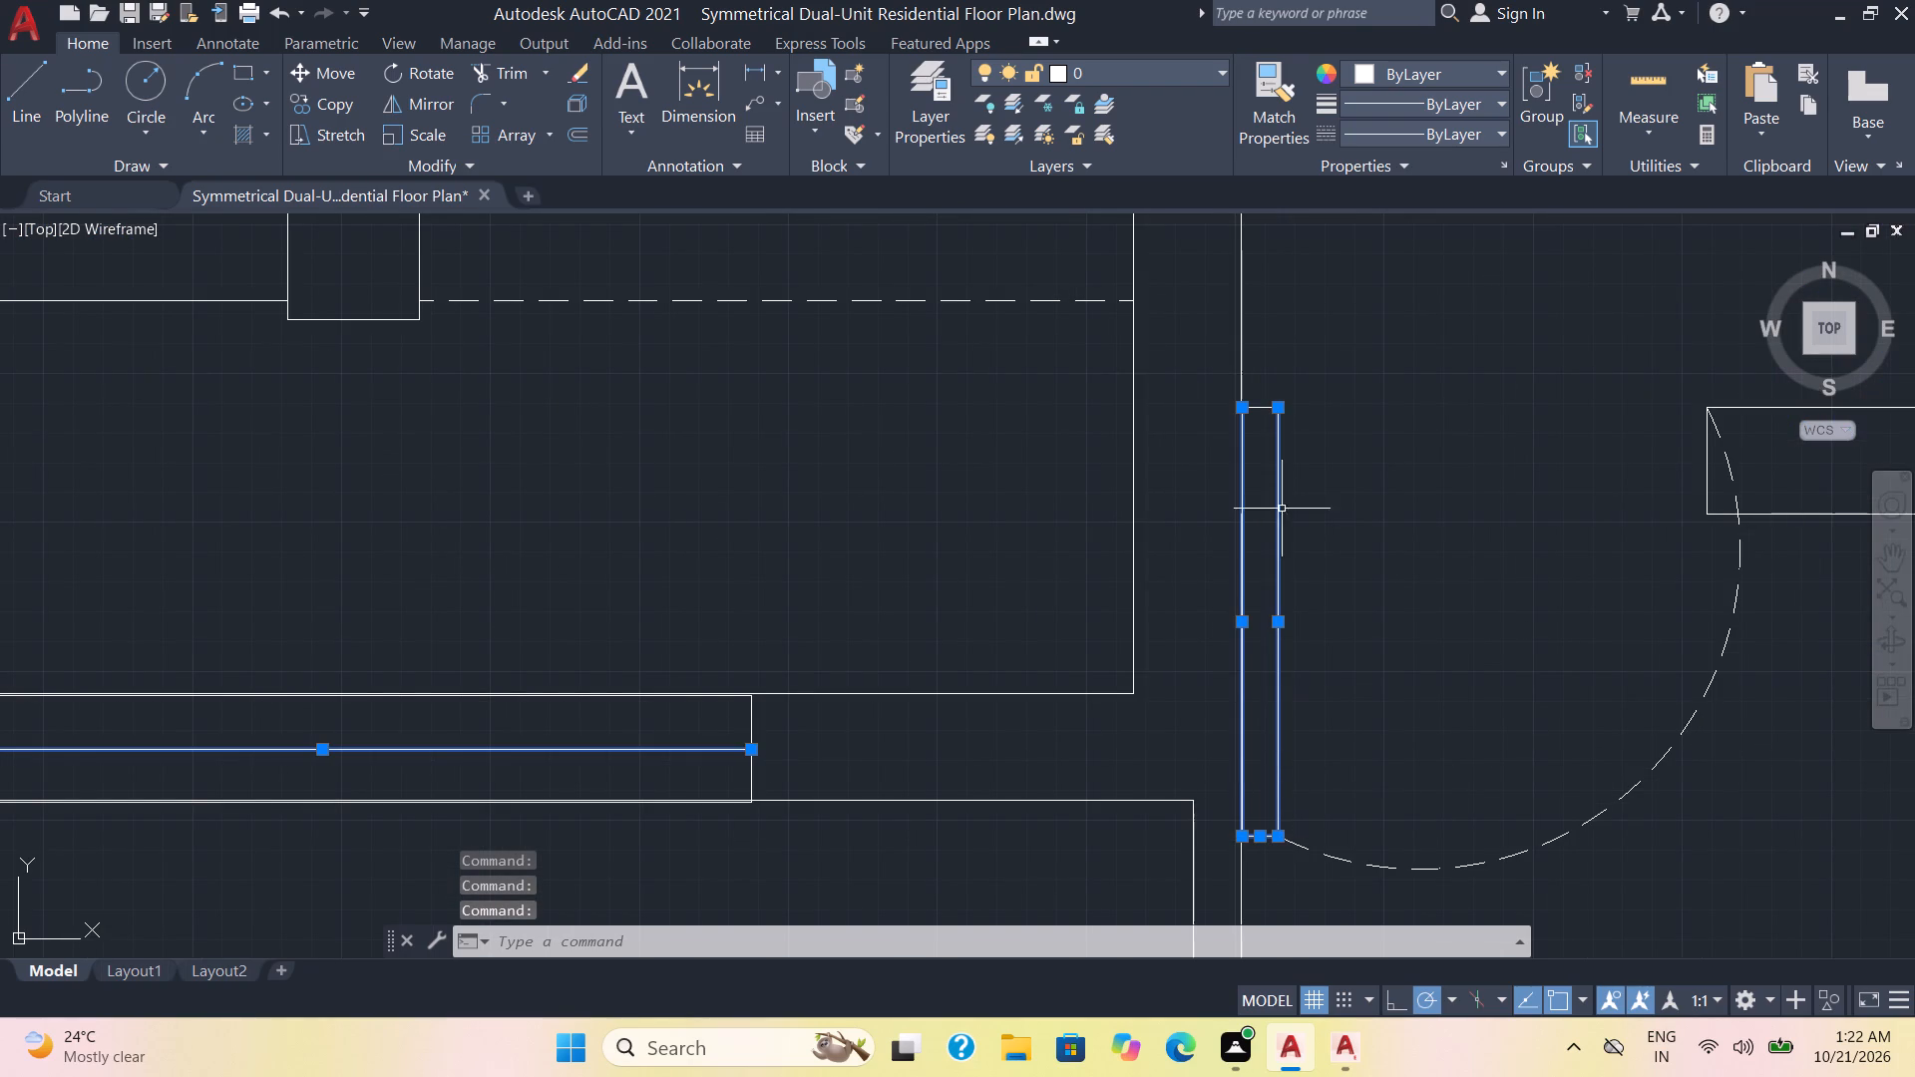
left_click(1262, 407)
Assign all selected furniture, fixtures, window centre lines and door leaves to the furniture layer and clear the selection.
left_click(1175, 76)
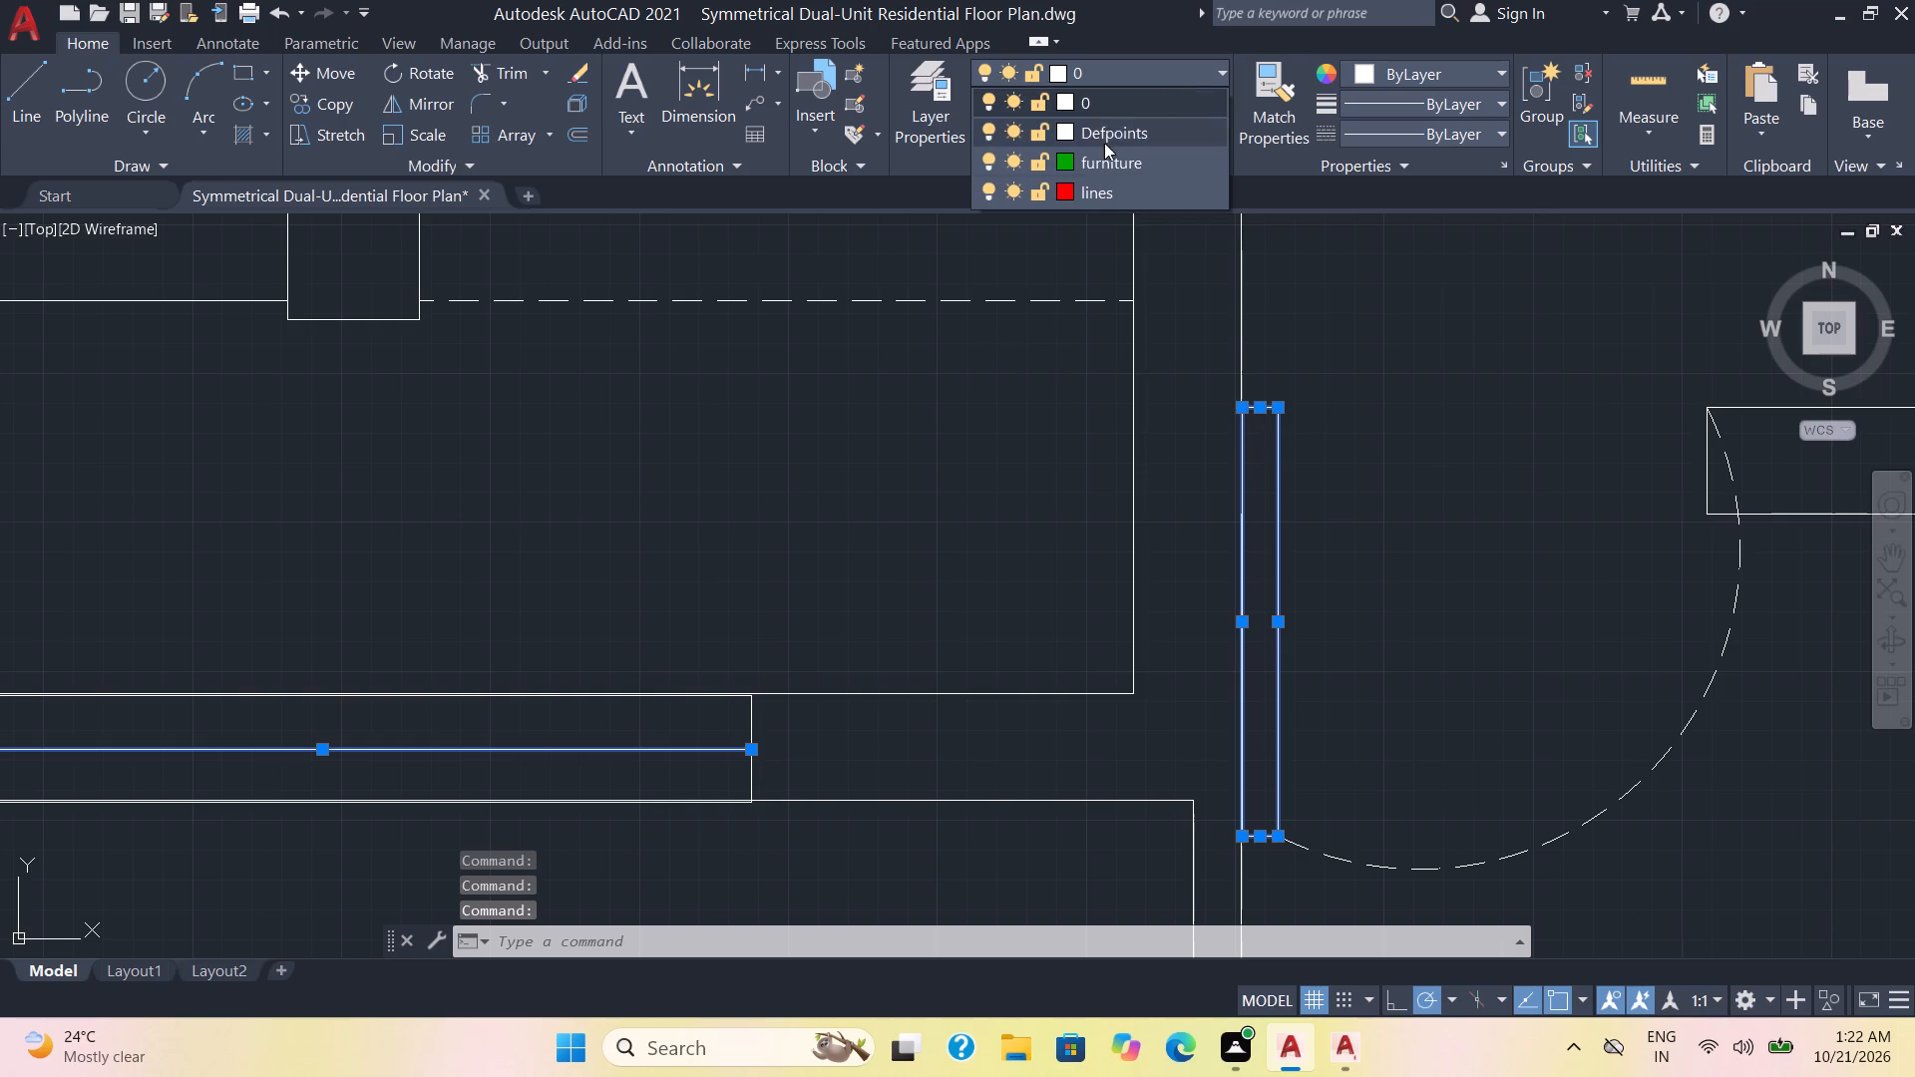
left_click(1095, 164)
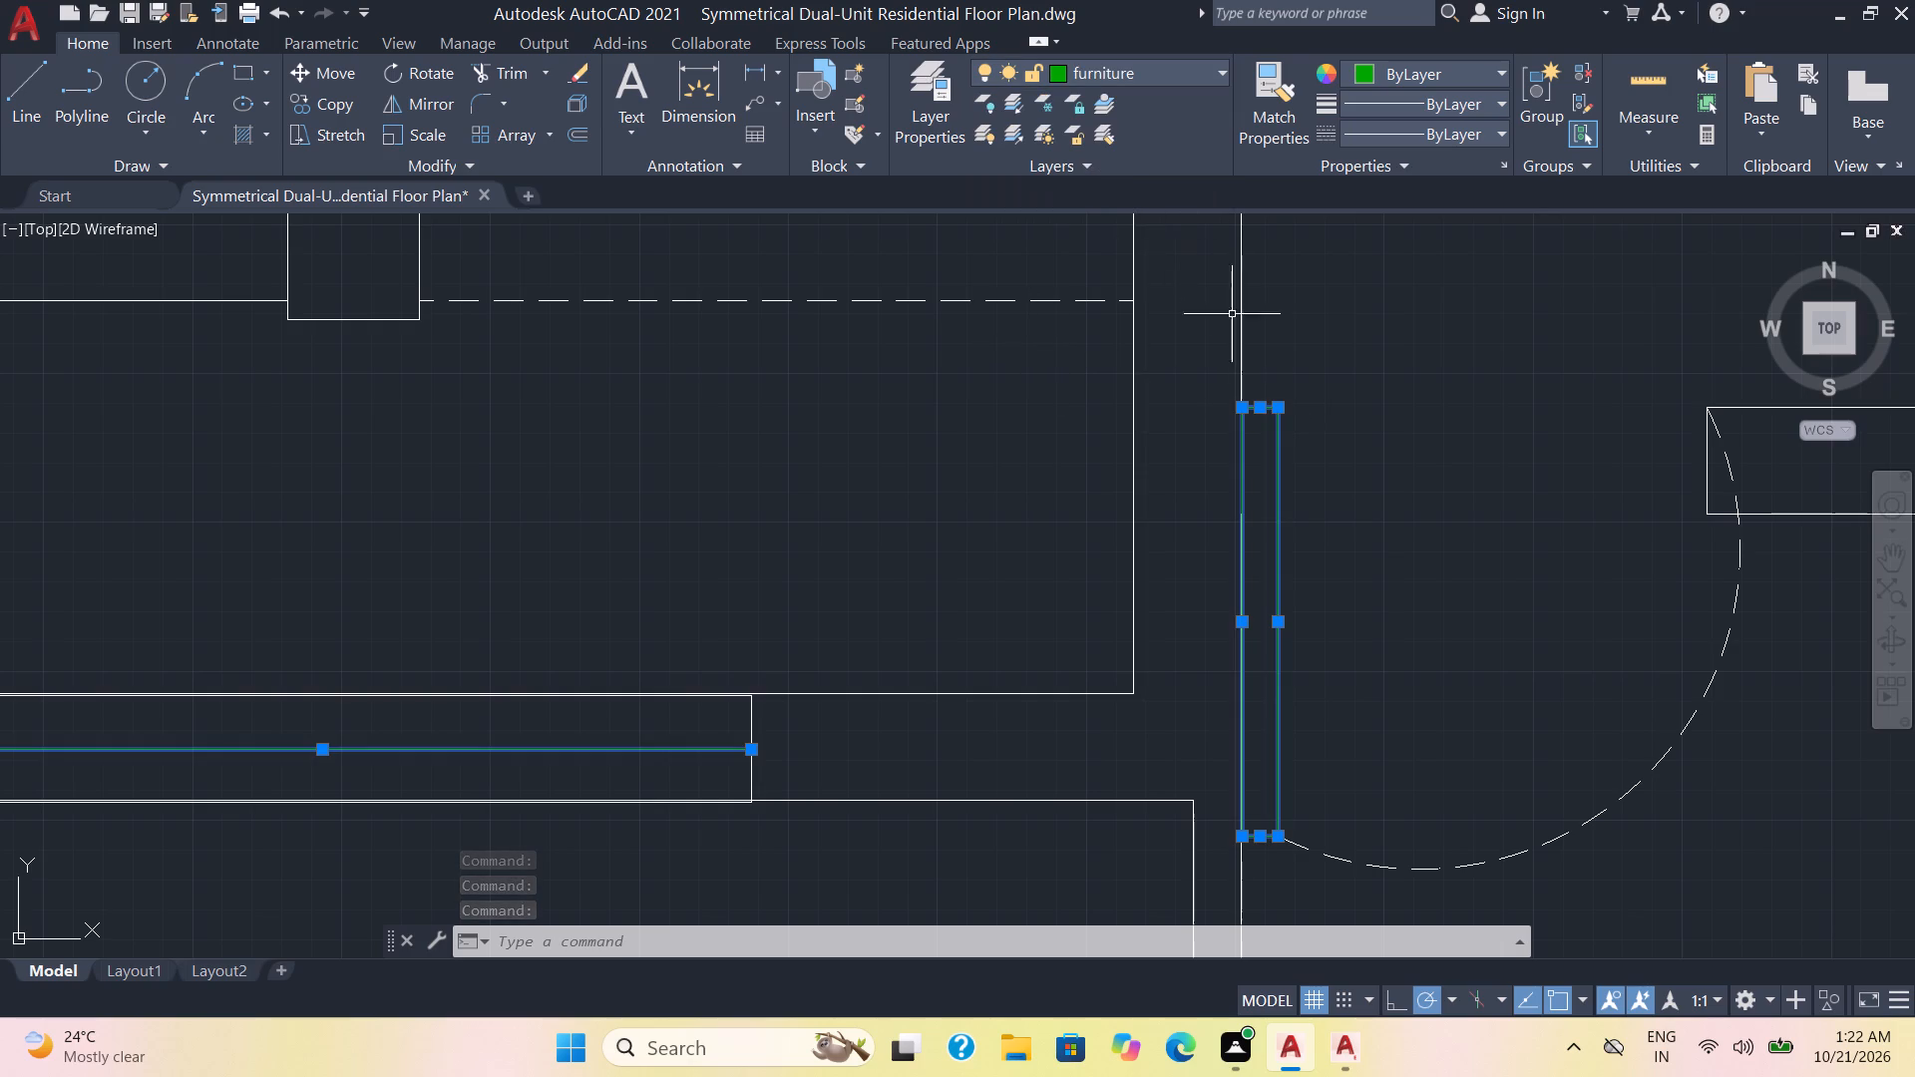
key("Escape")
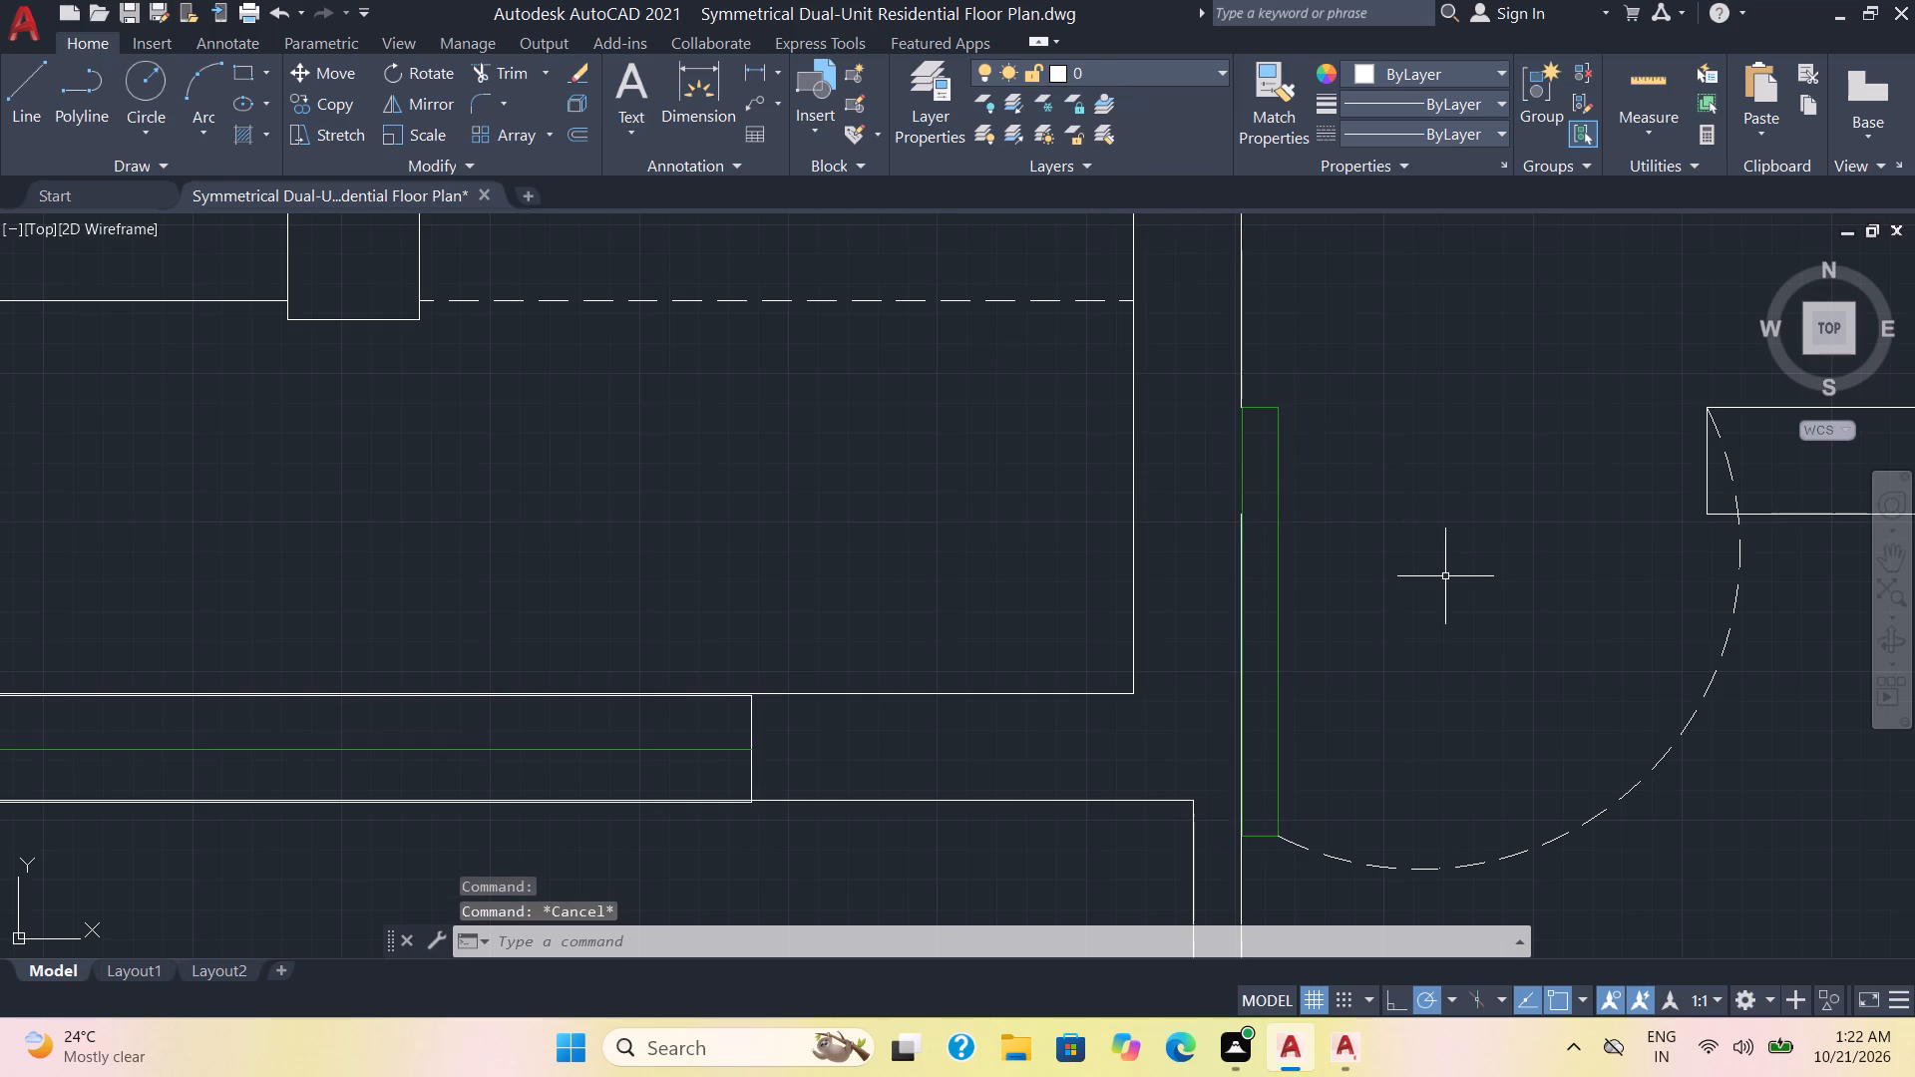
Select the left unit's two upper bedroom window frames and both units' kitchen window frames.
scroll(1443, 579, "down", 5)
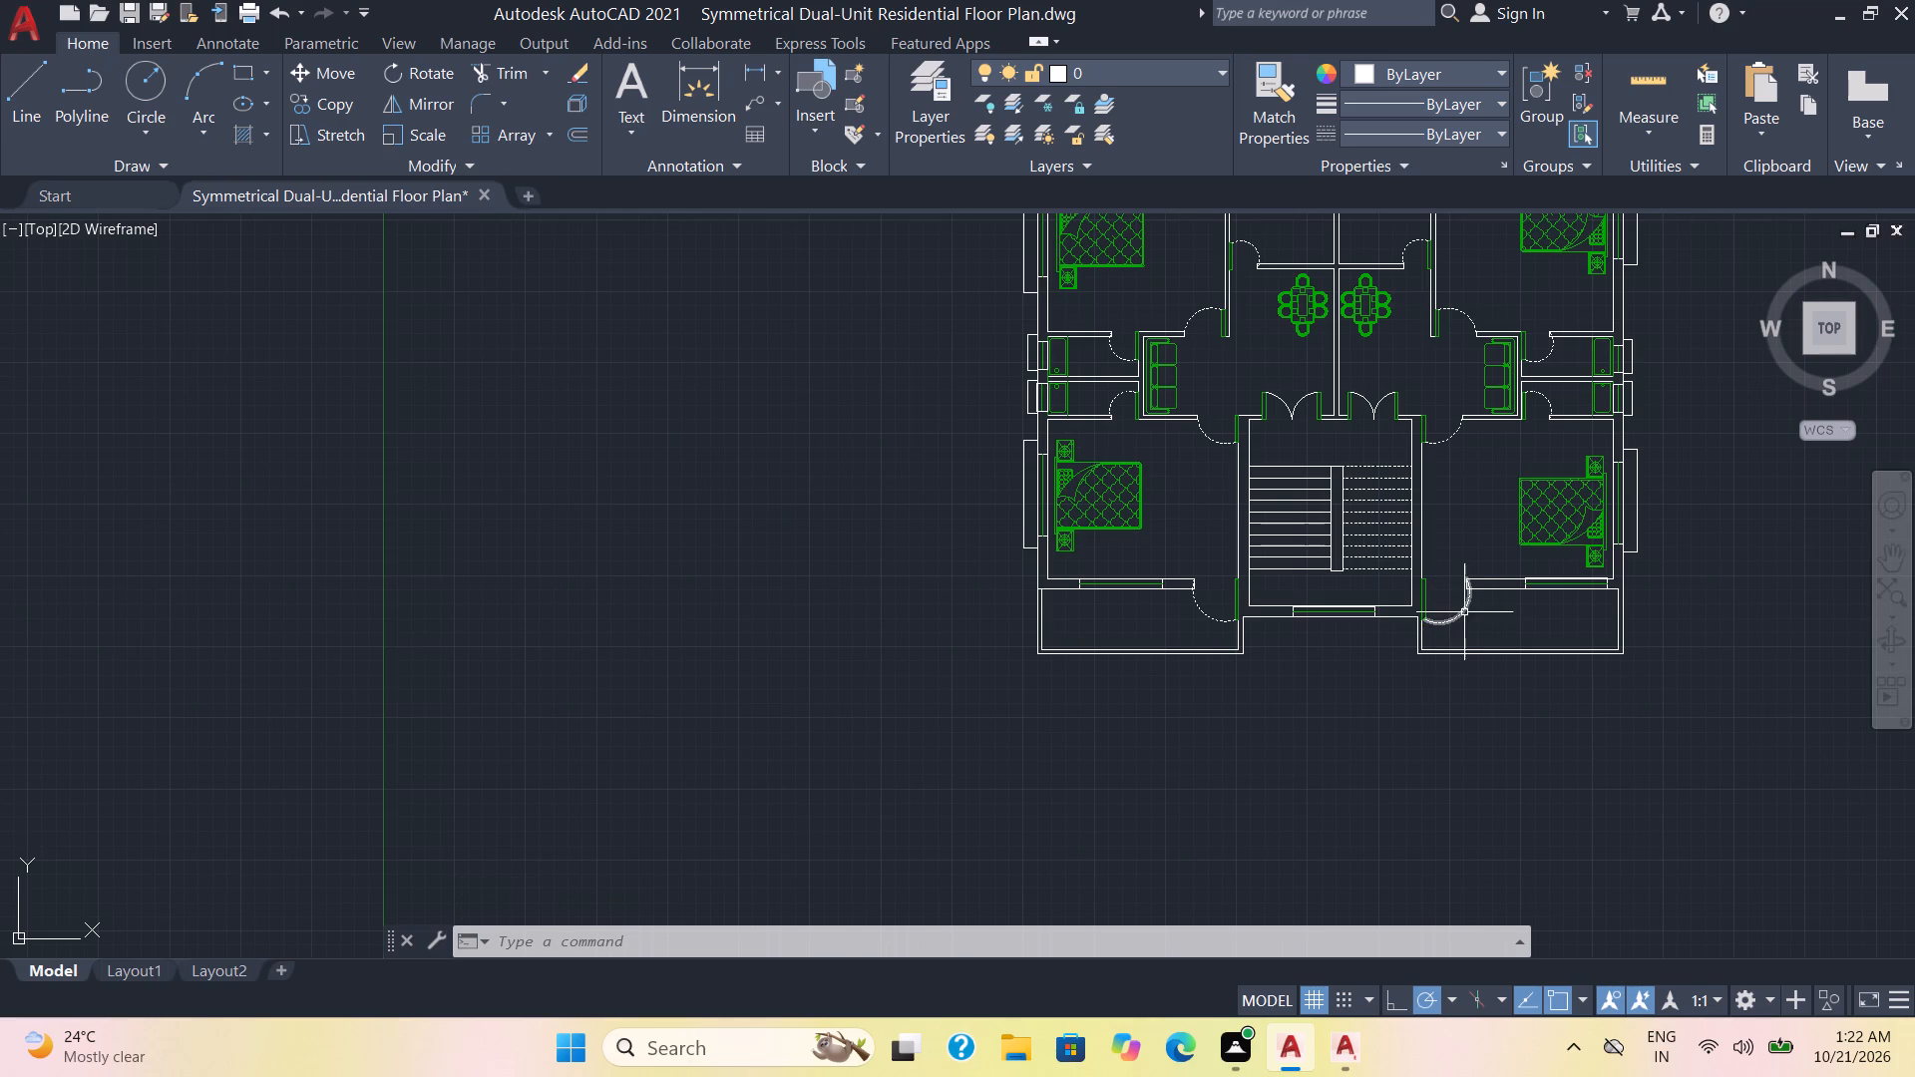
middle_click_drag(1485, 540, 1326, 656)
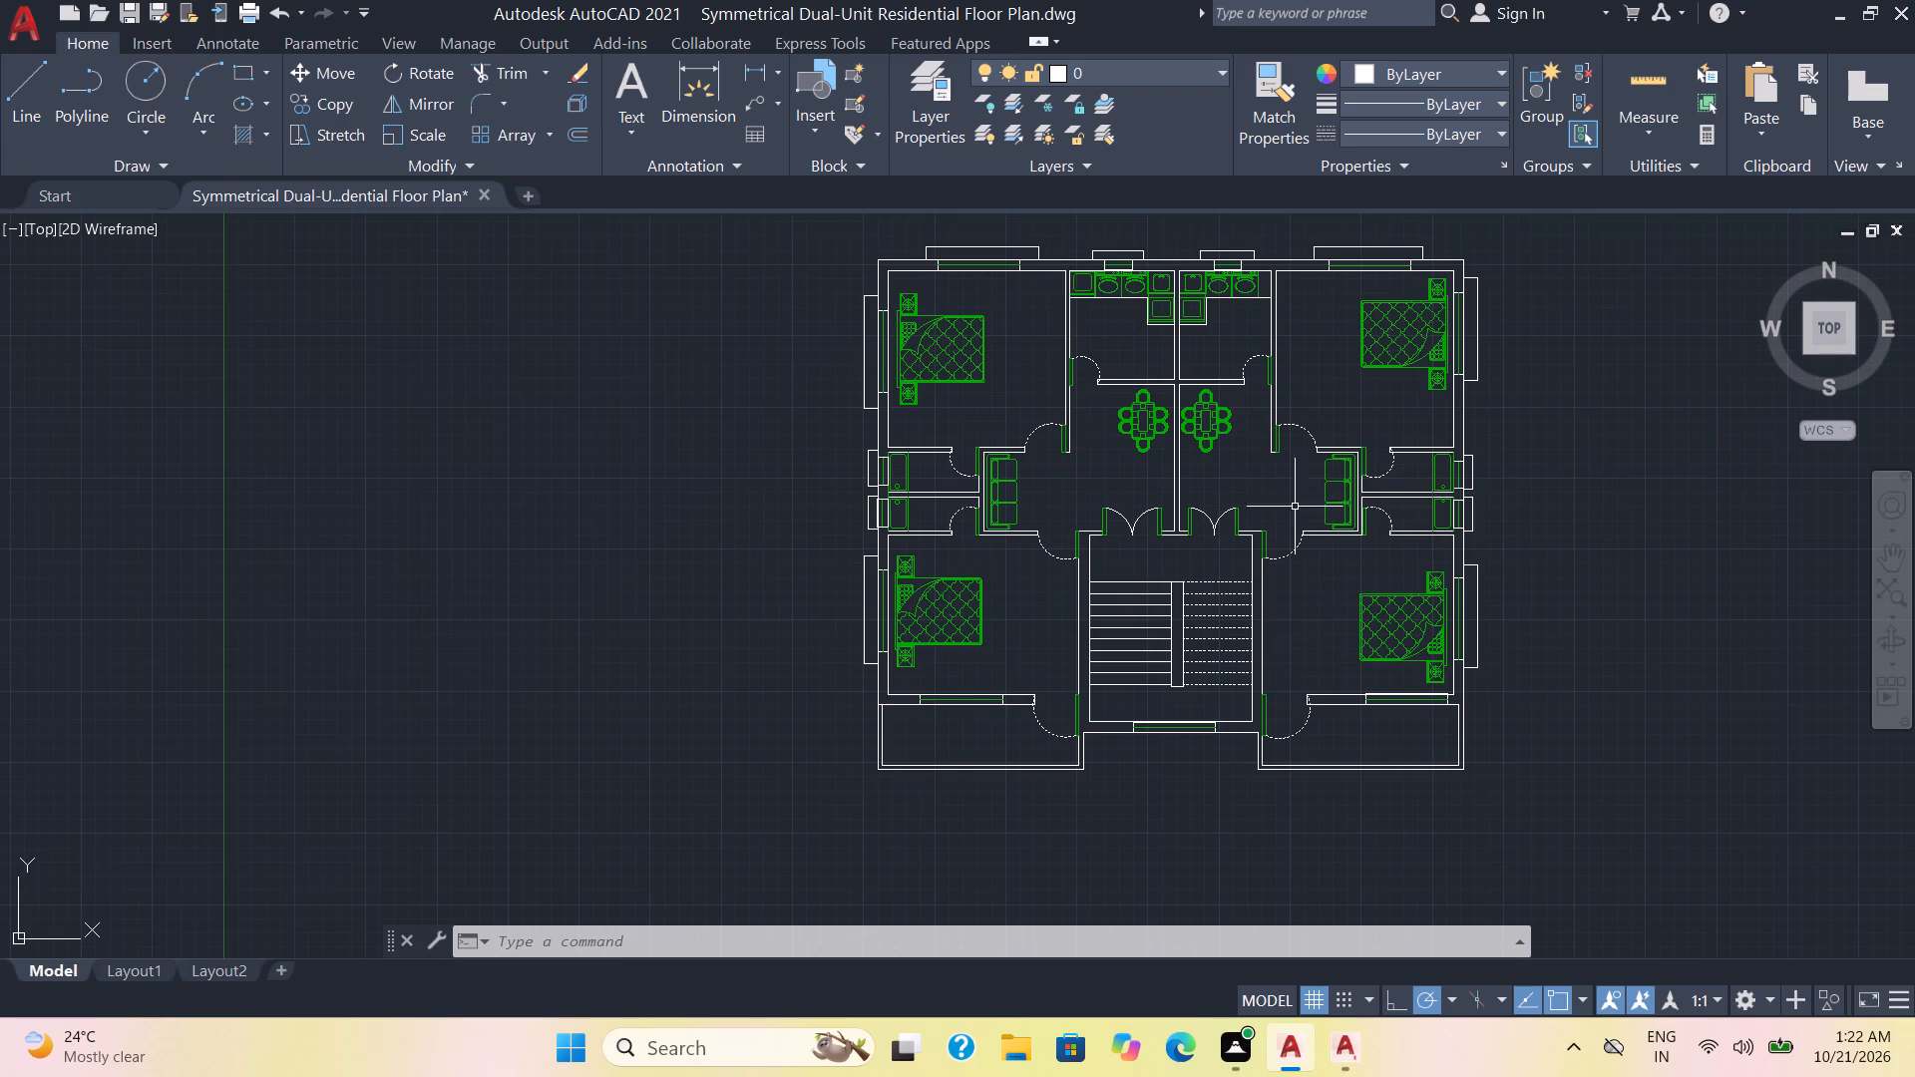
scroll(977, 257, "up", 1)
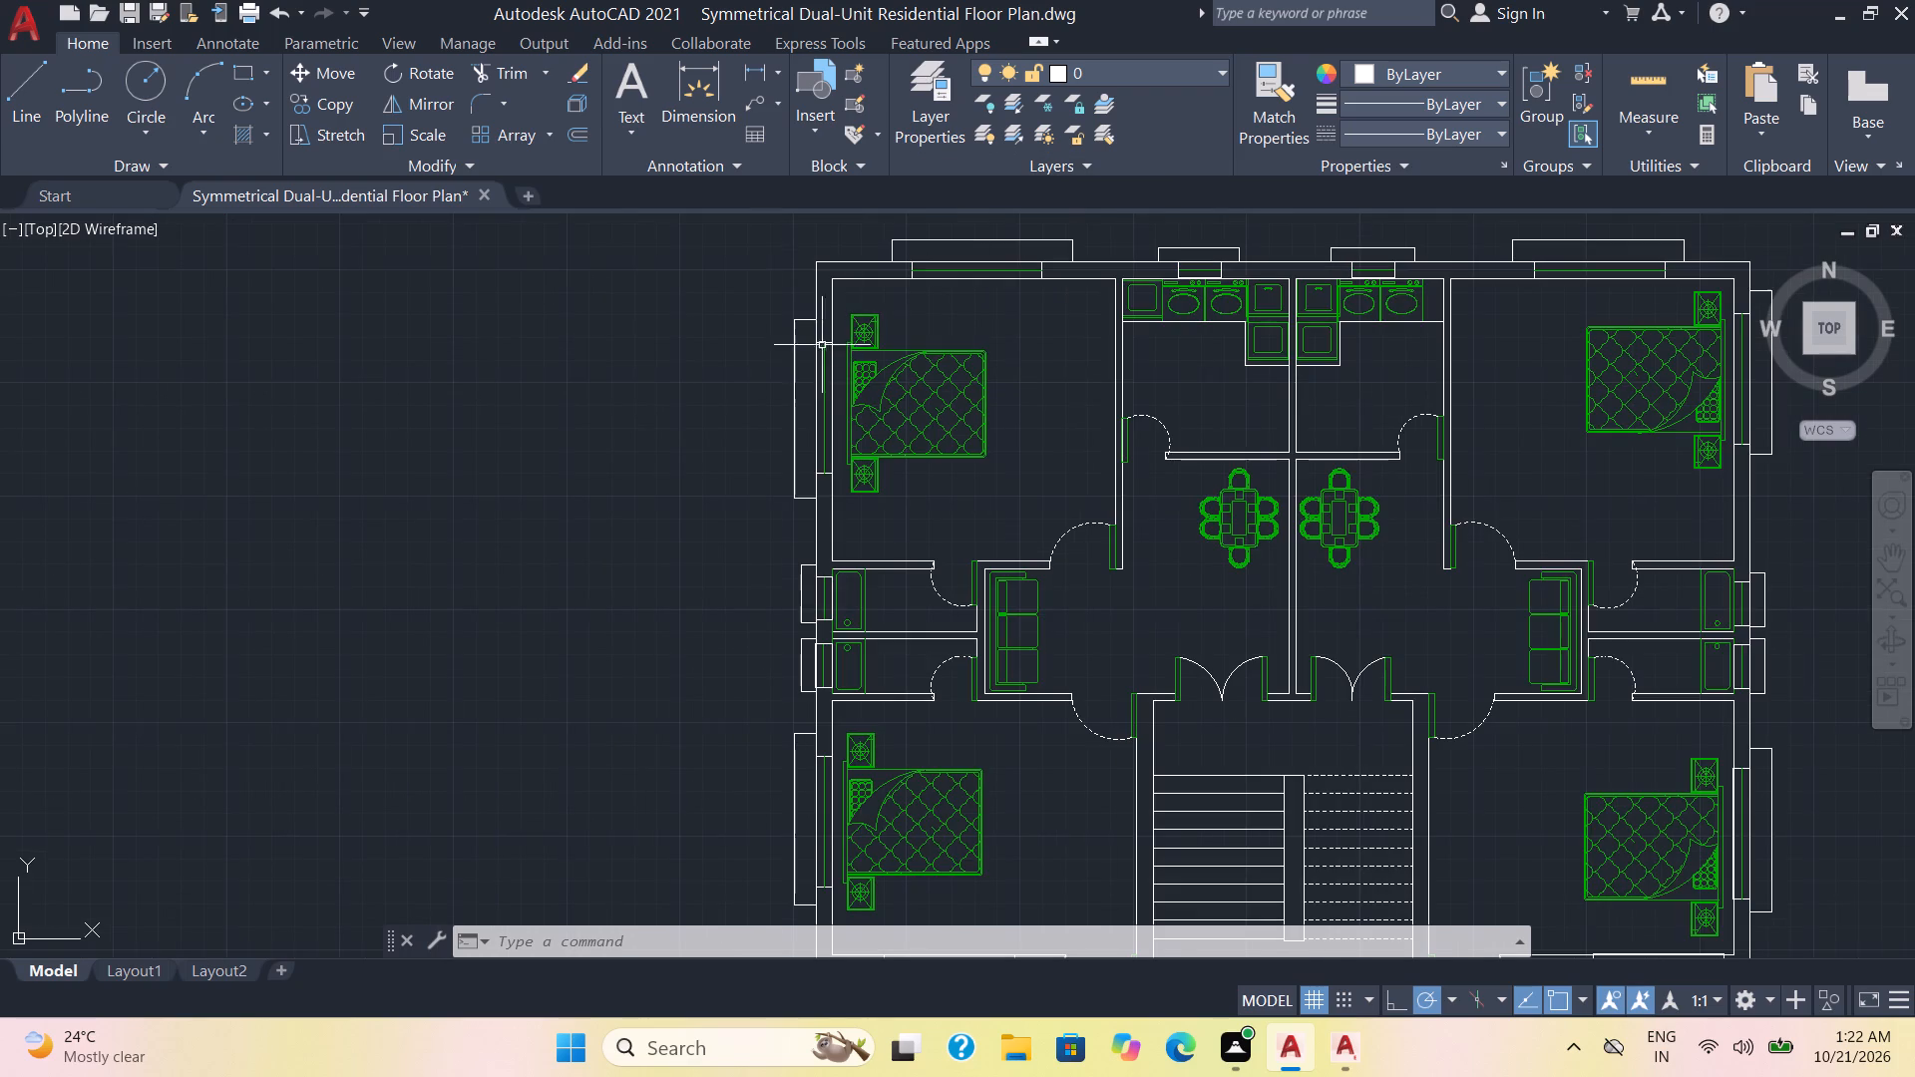
scroll(834, 332, "up", 2)
left_click(807, 357)
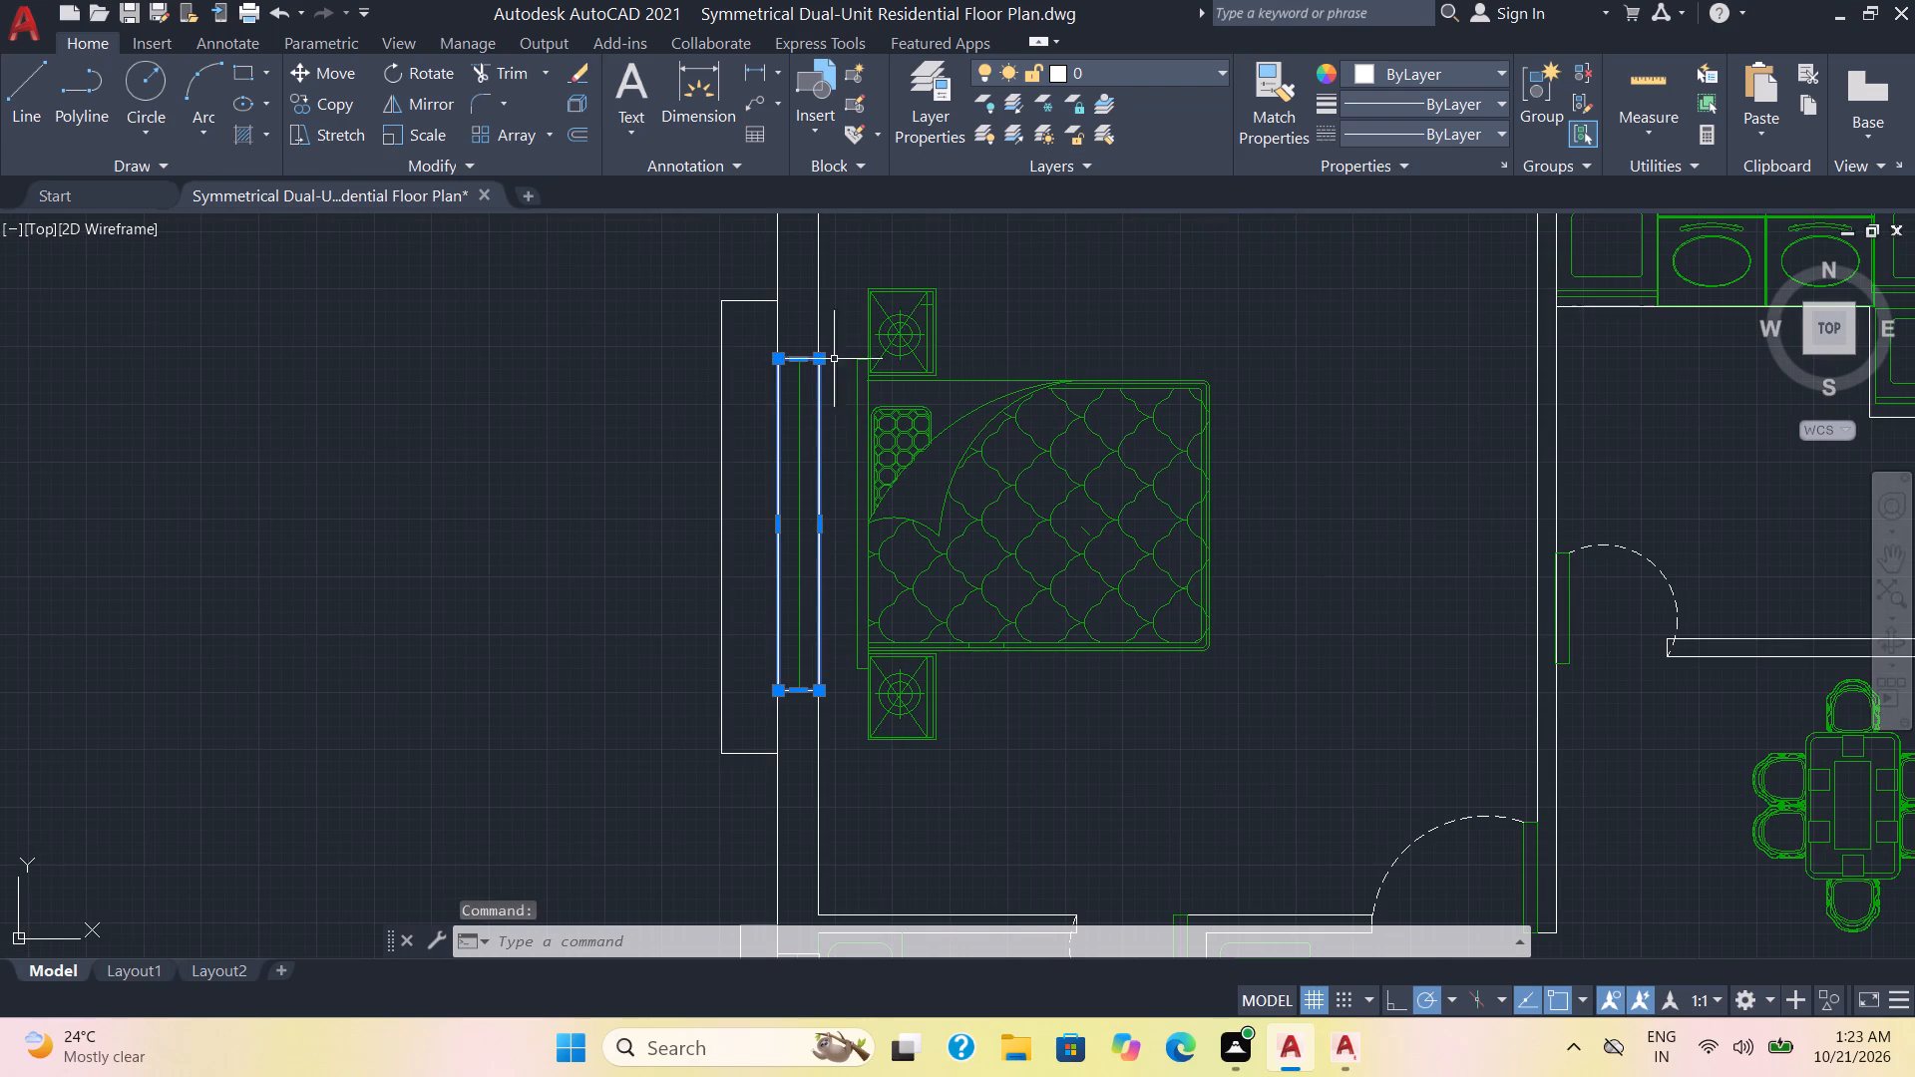
scroll(1098, 326, "down", 1)
middle_click_drag(1099, 326, 988, 436)
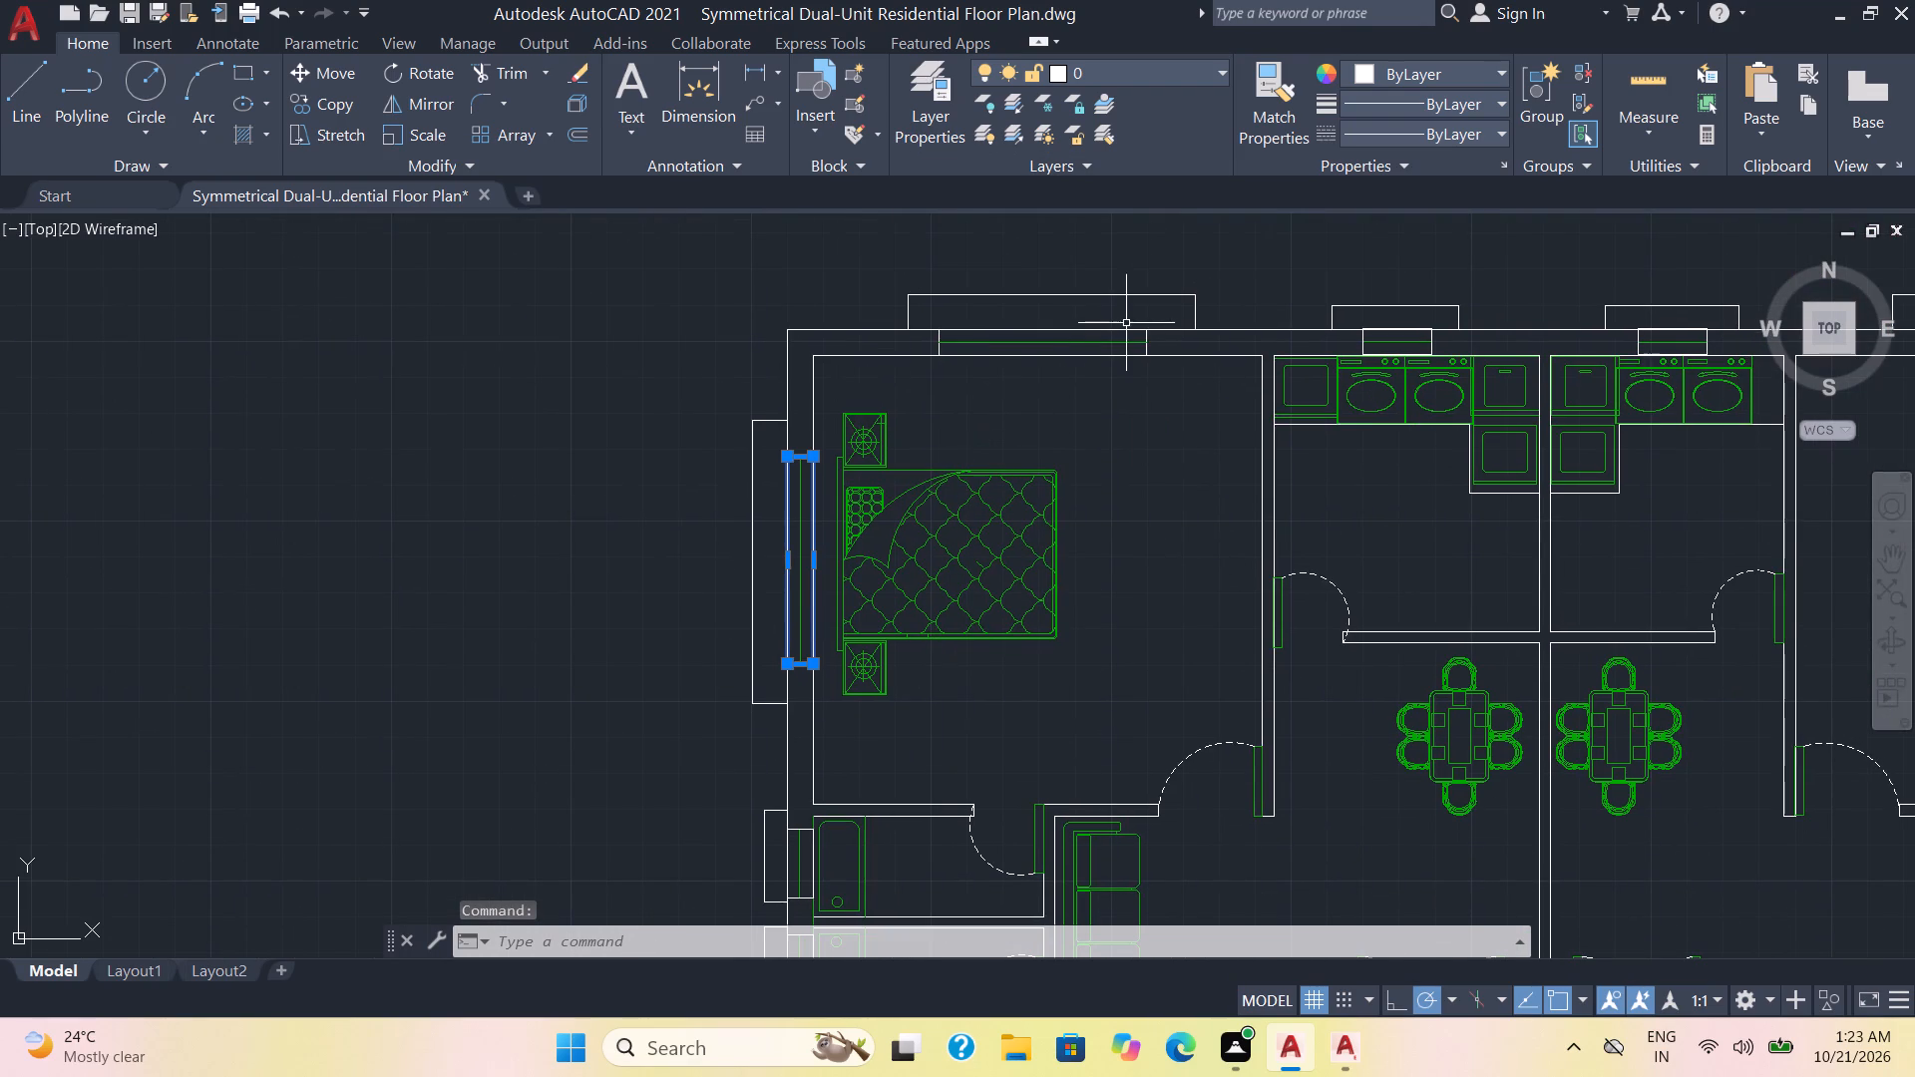
left_click(1146, 347)
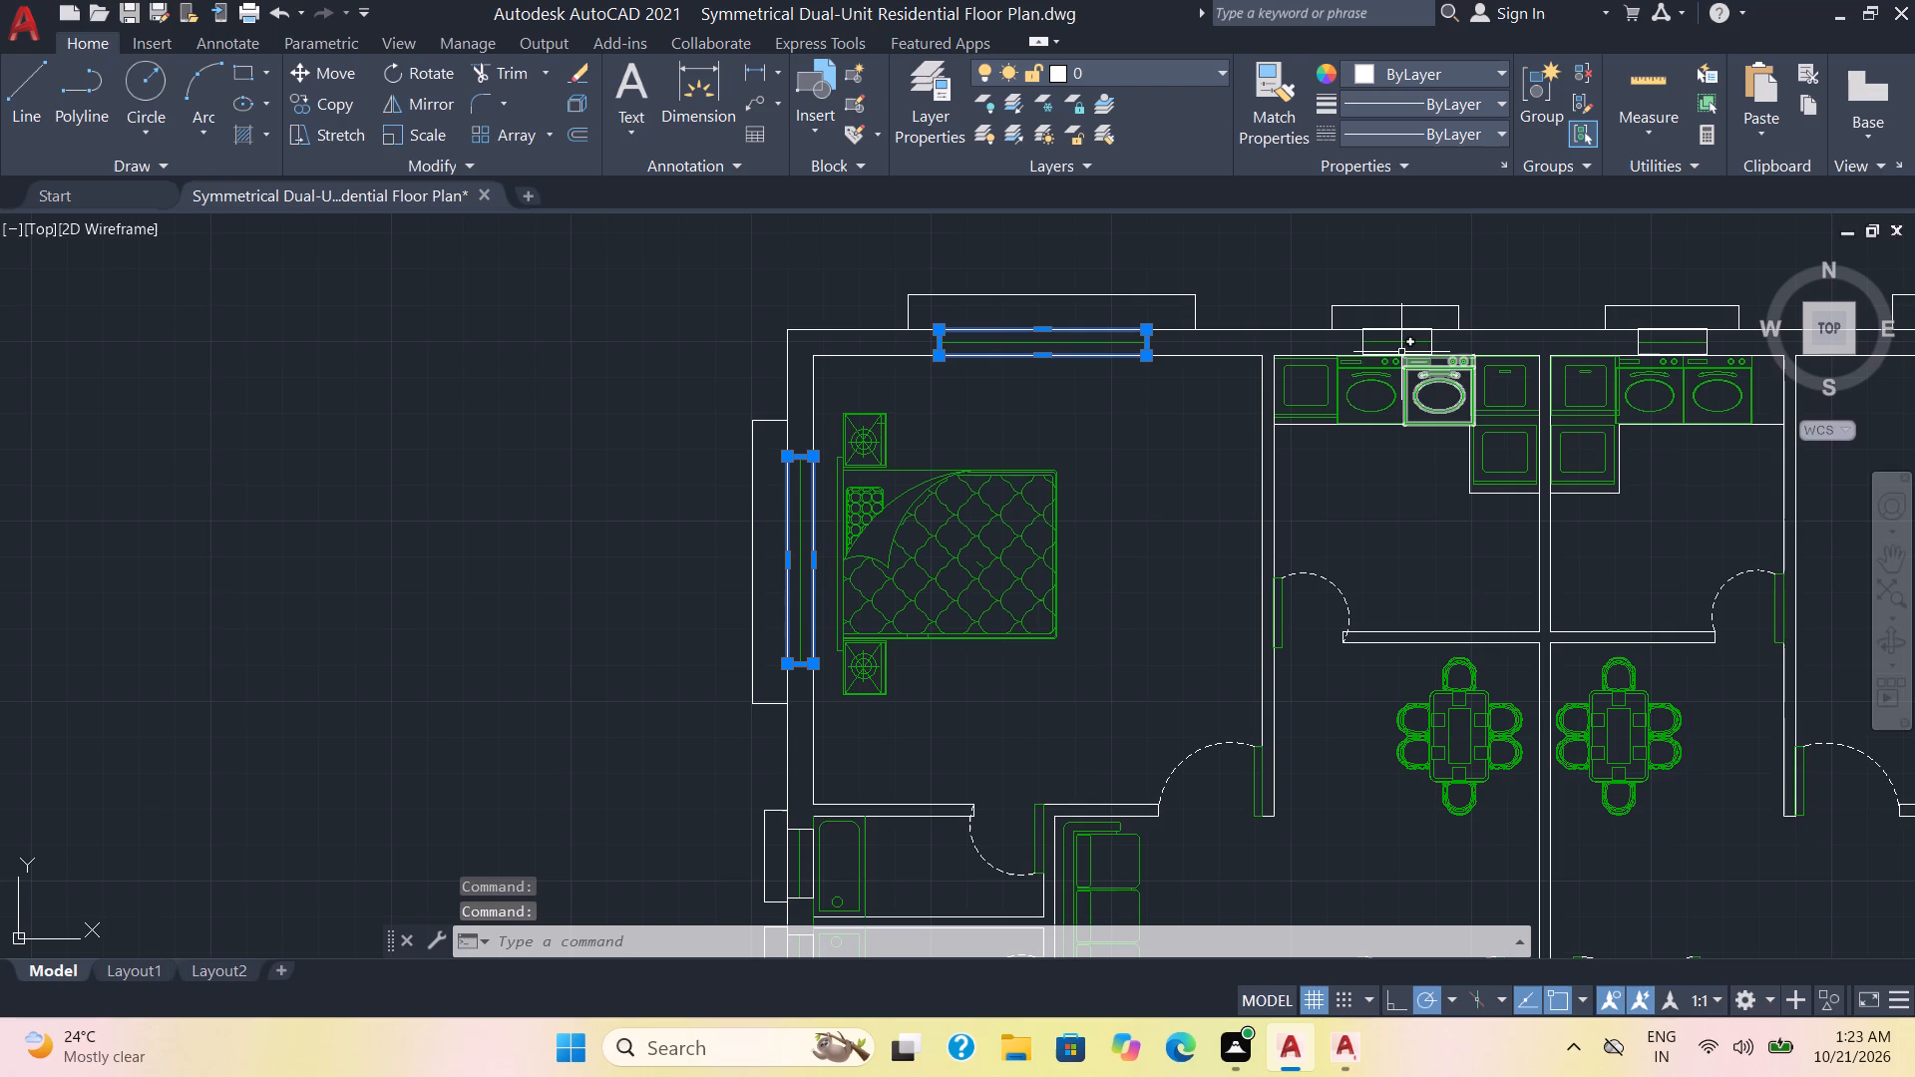
left_click(1432, 346)
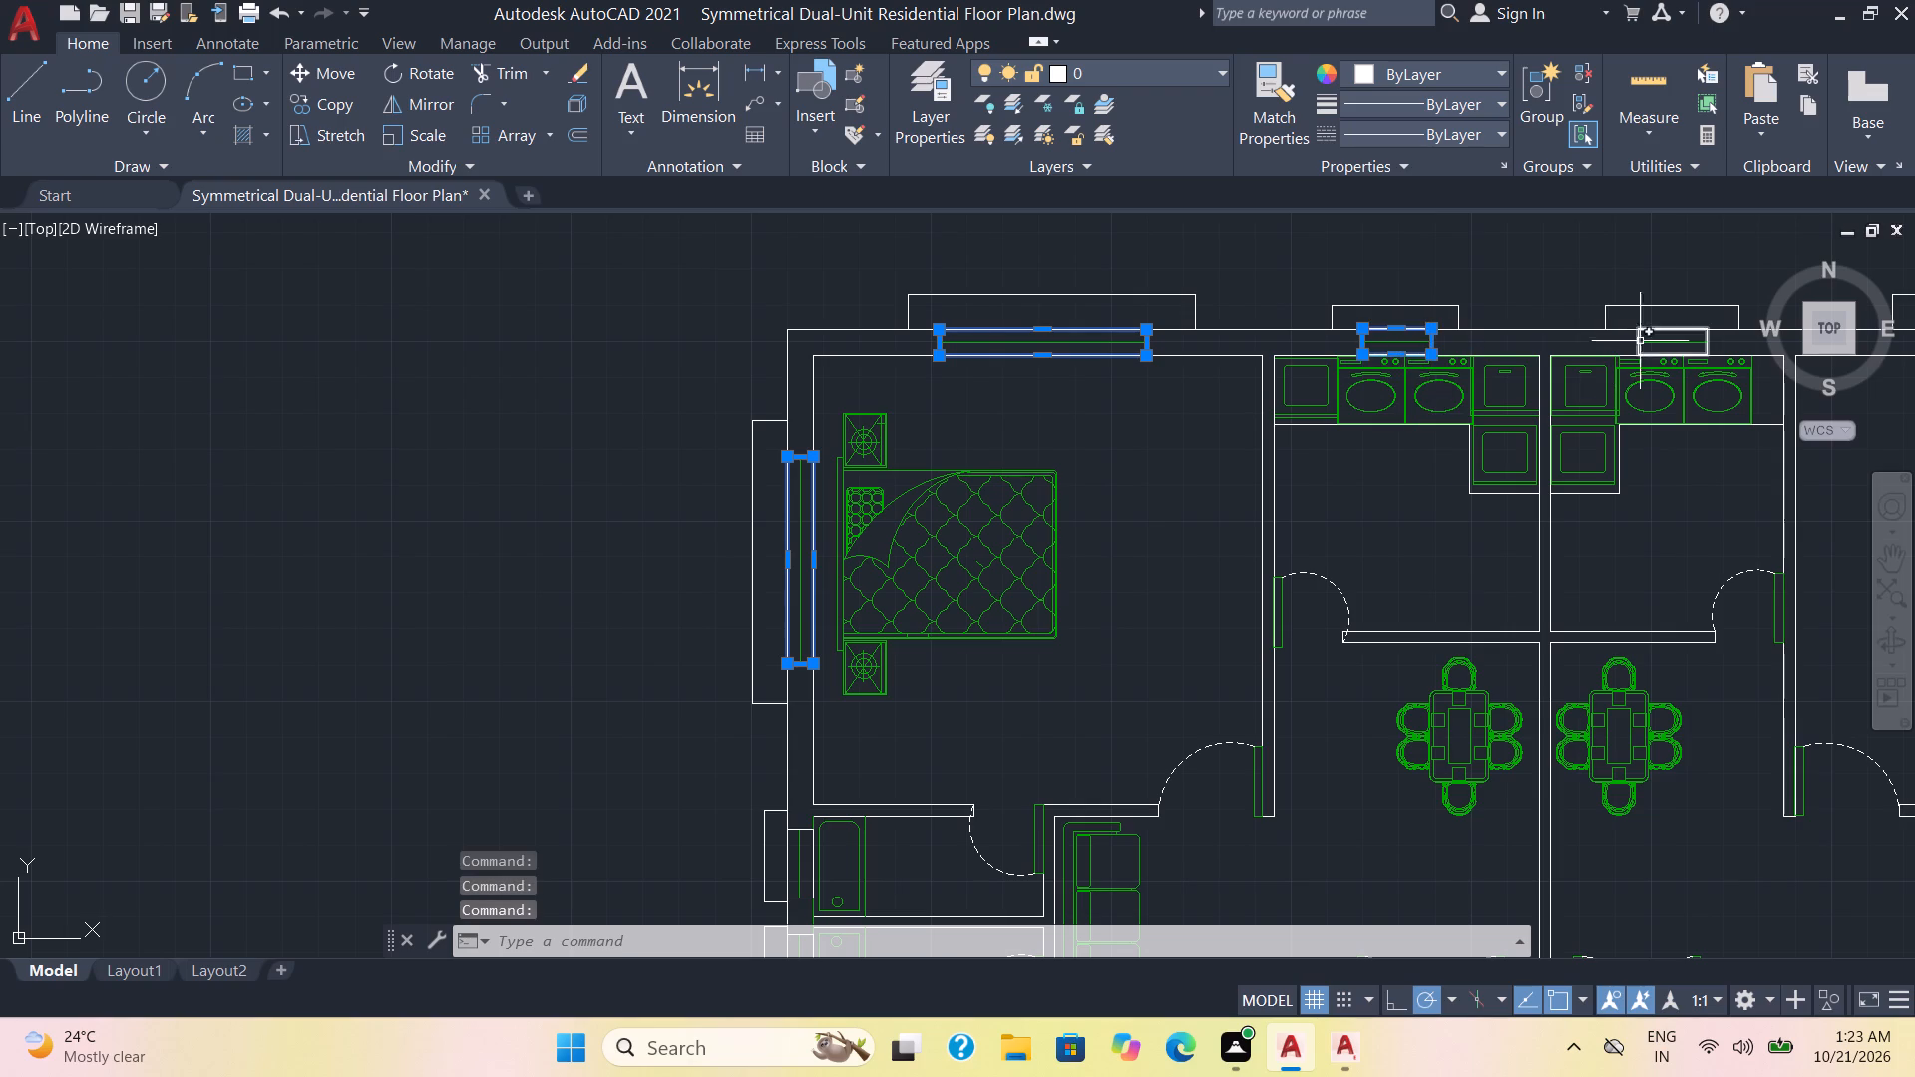
left_click(1637, 348)
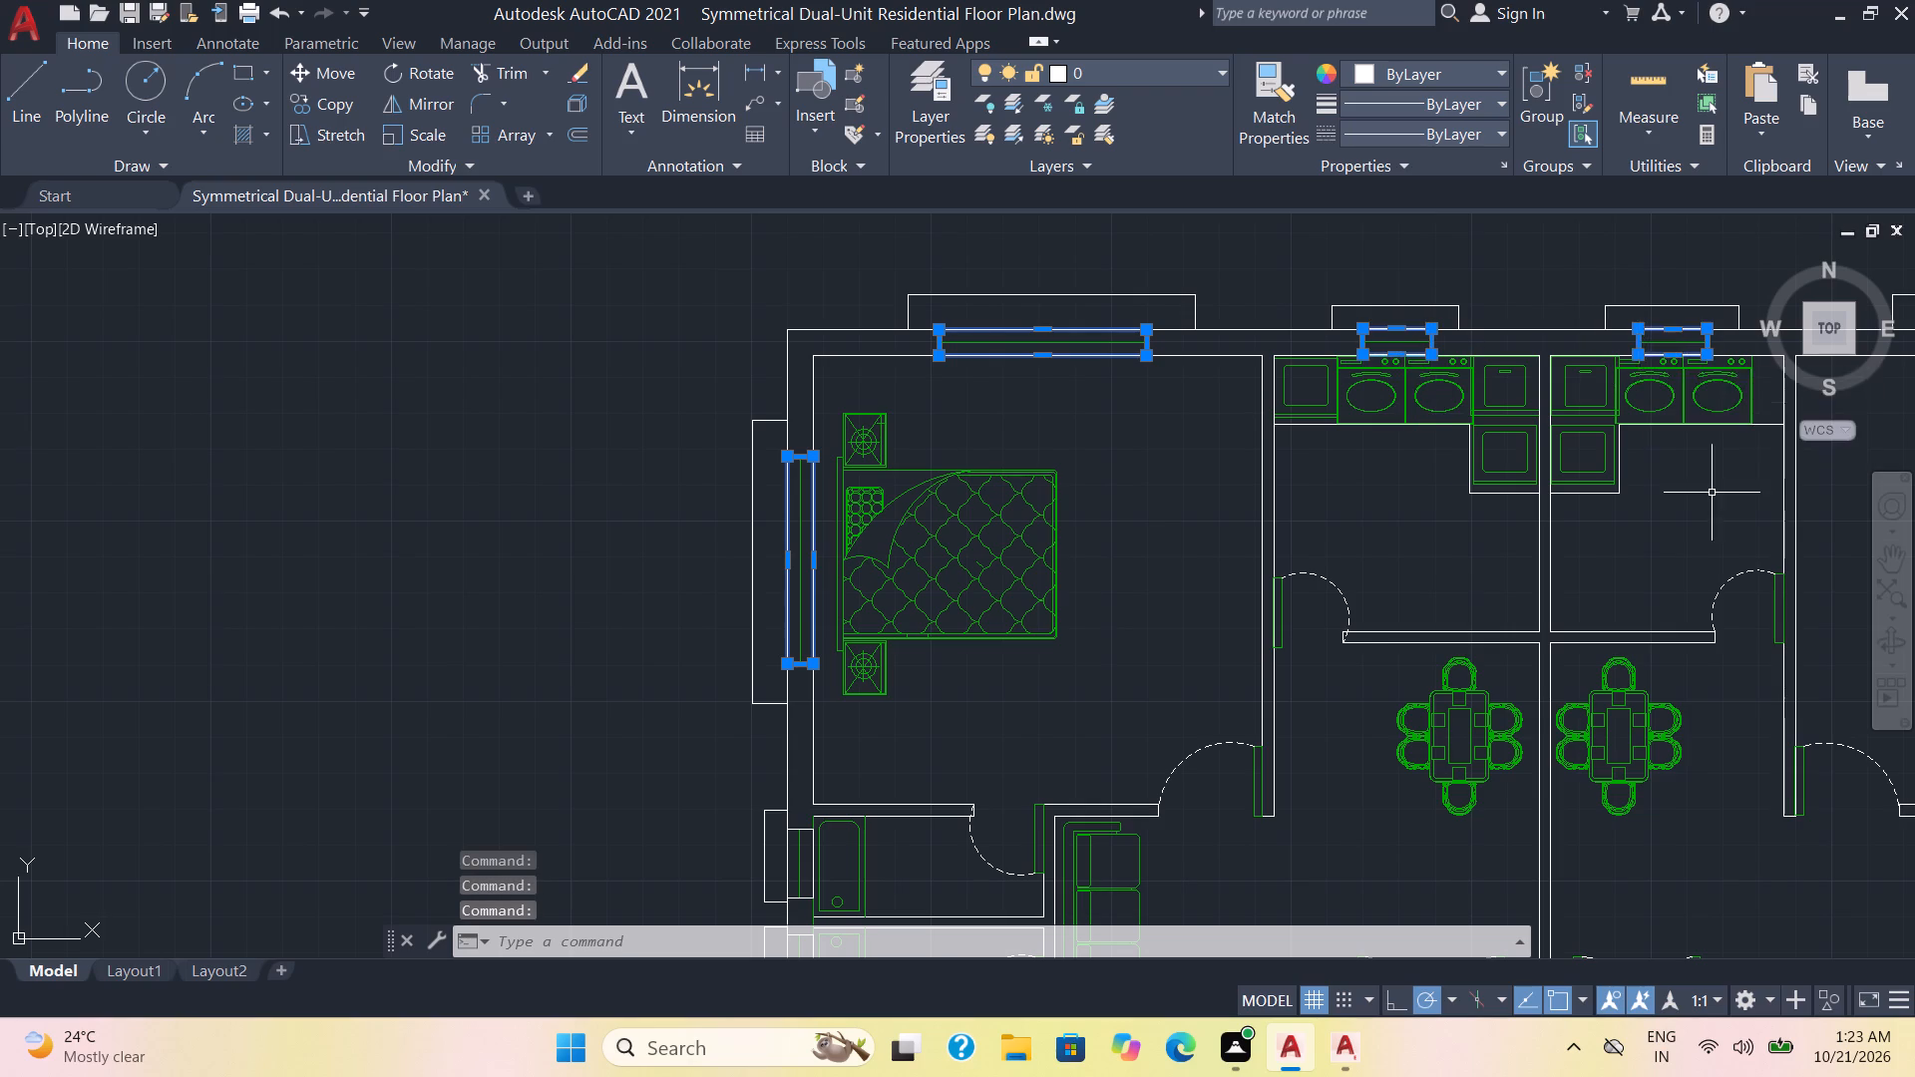
Add the right unit's upper bedroom top-wall window centre line and side-wall window frame to the selection.
scroll(1712, 494, "down", 1)
middle_click_drag(1710, 497, 1093, 522)
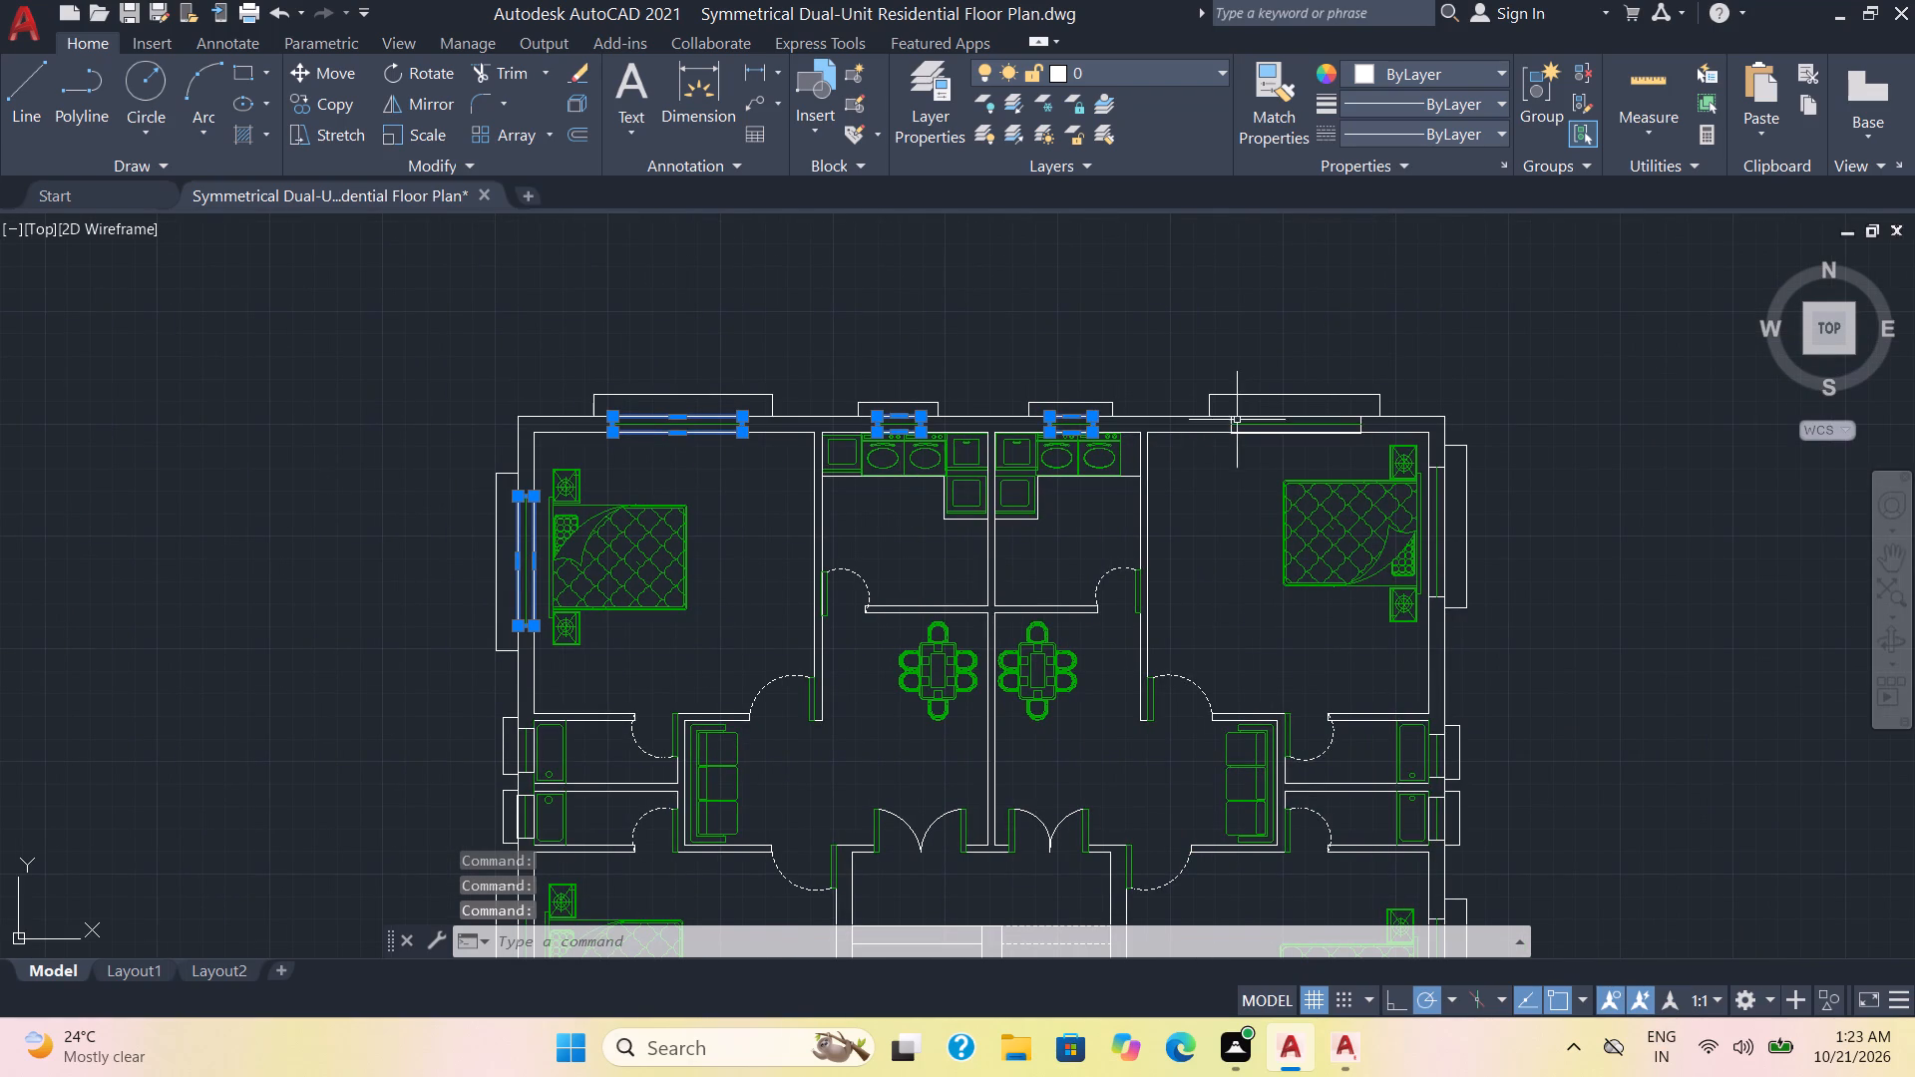
left_click(1233, 428)
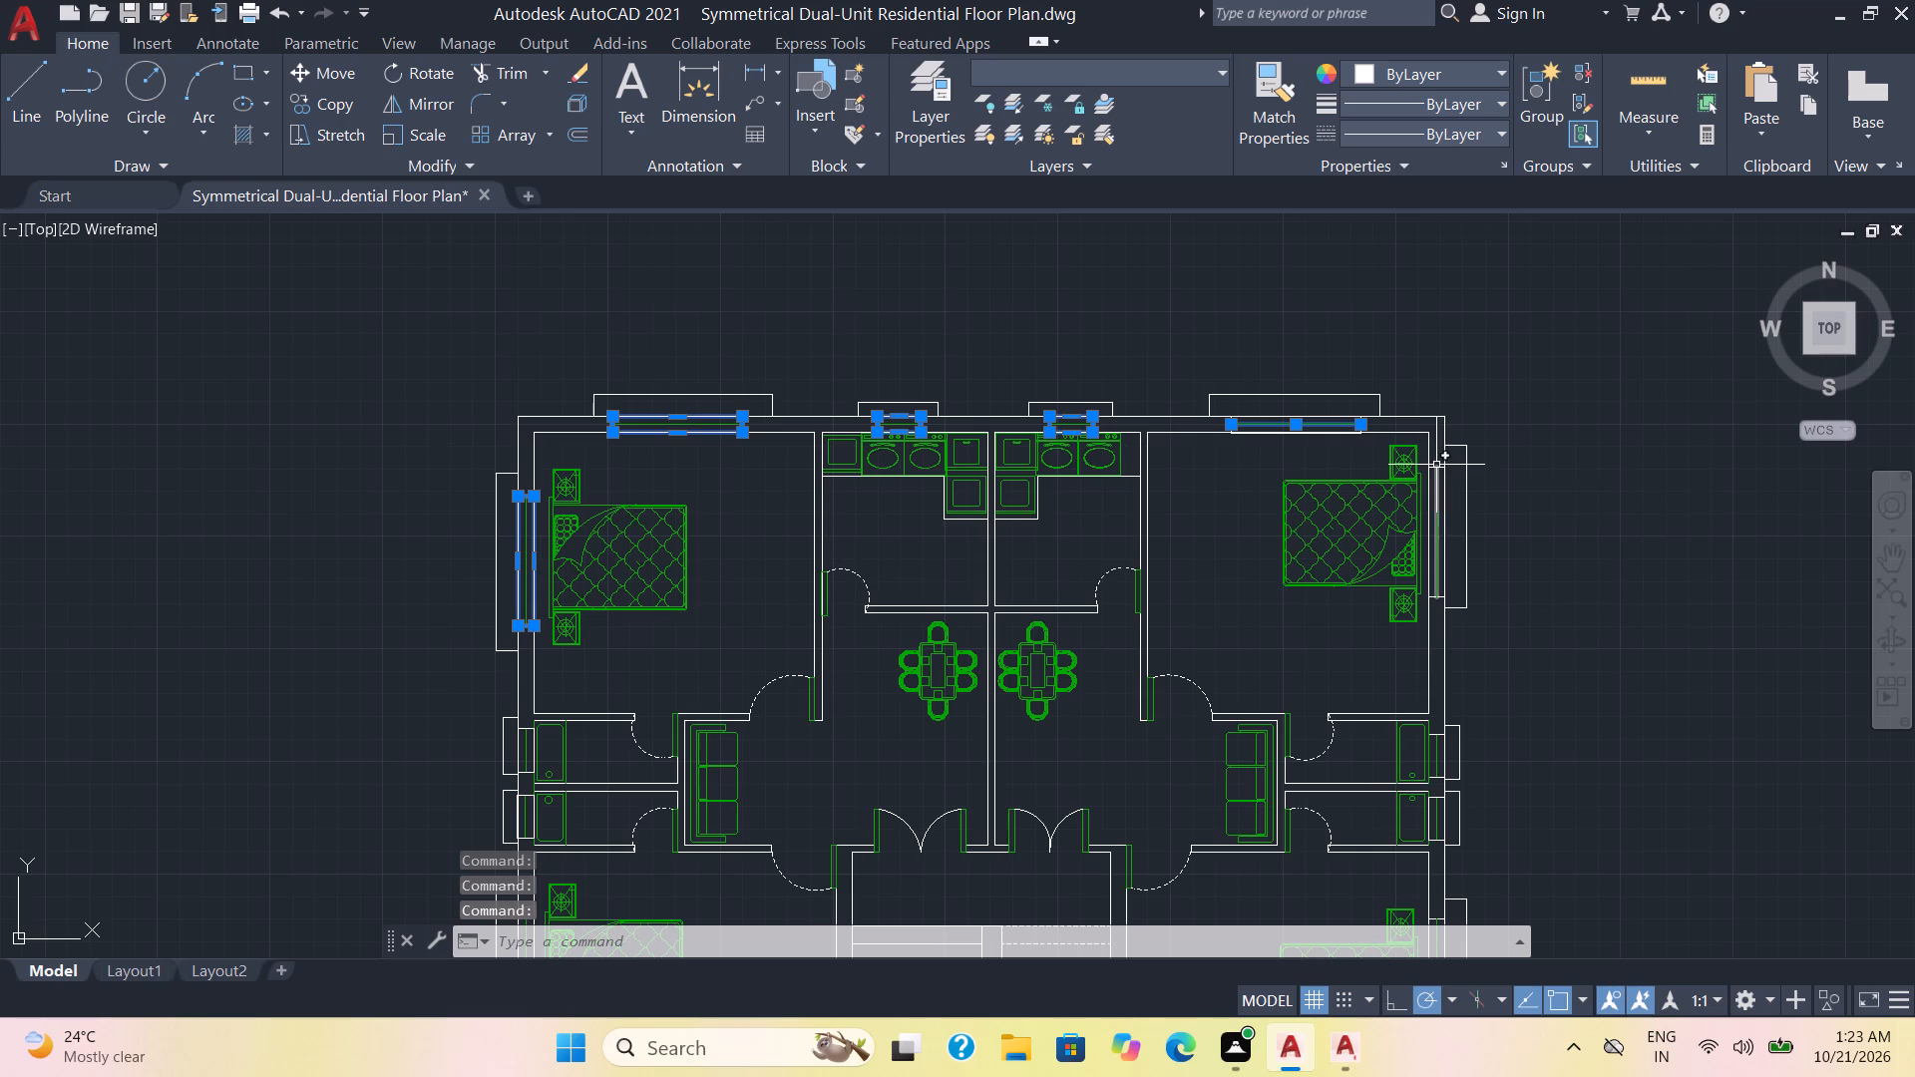
left_click(1430, 468)
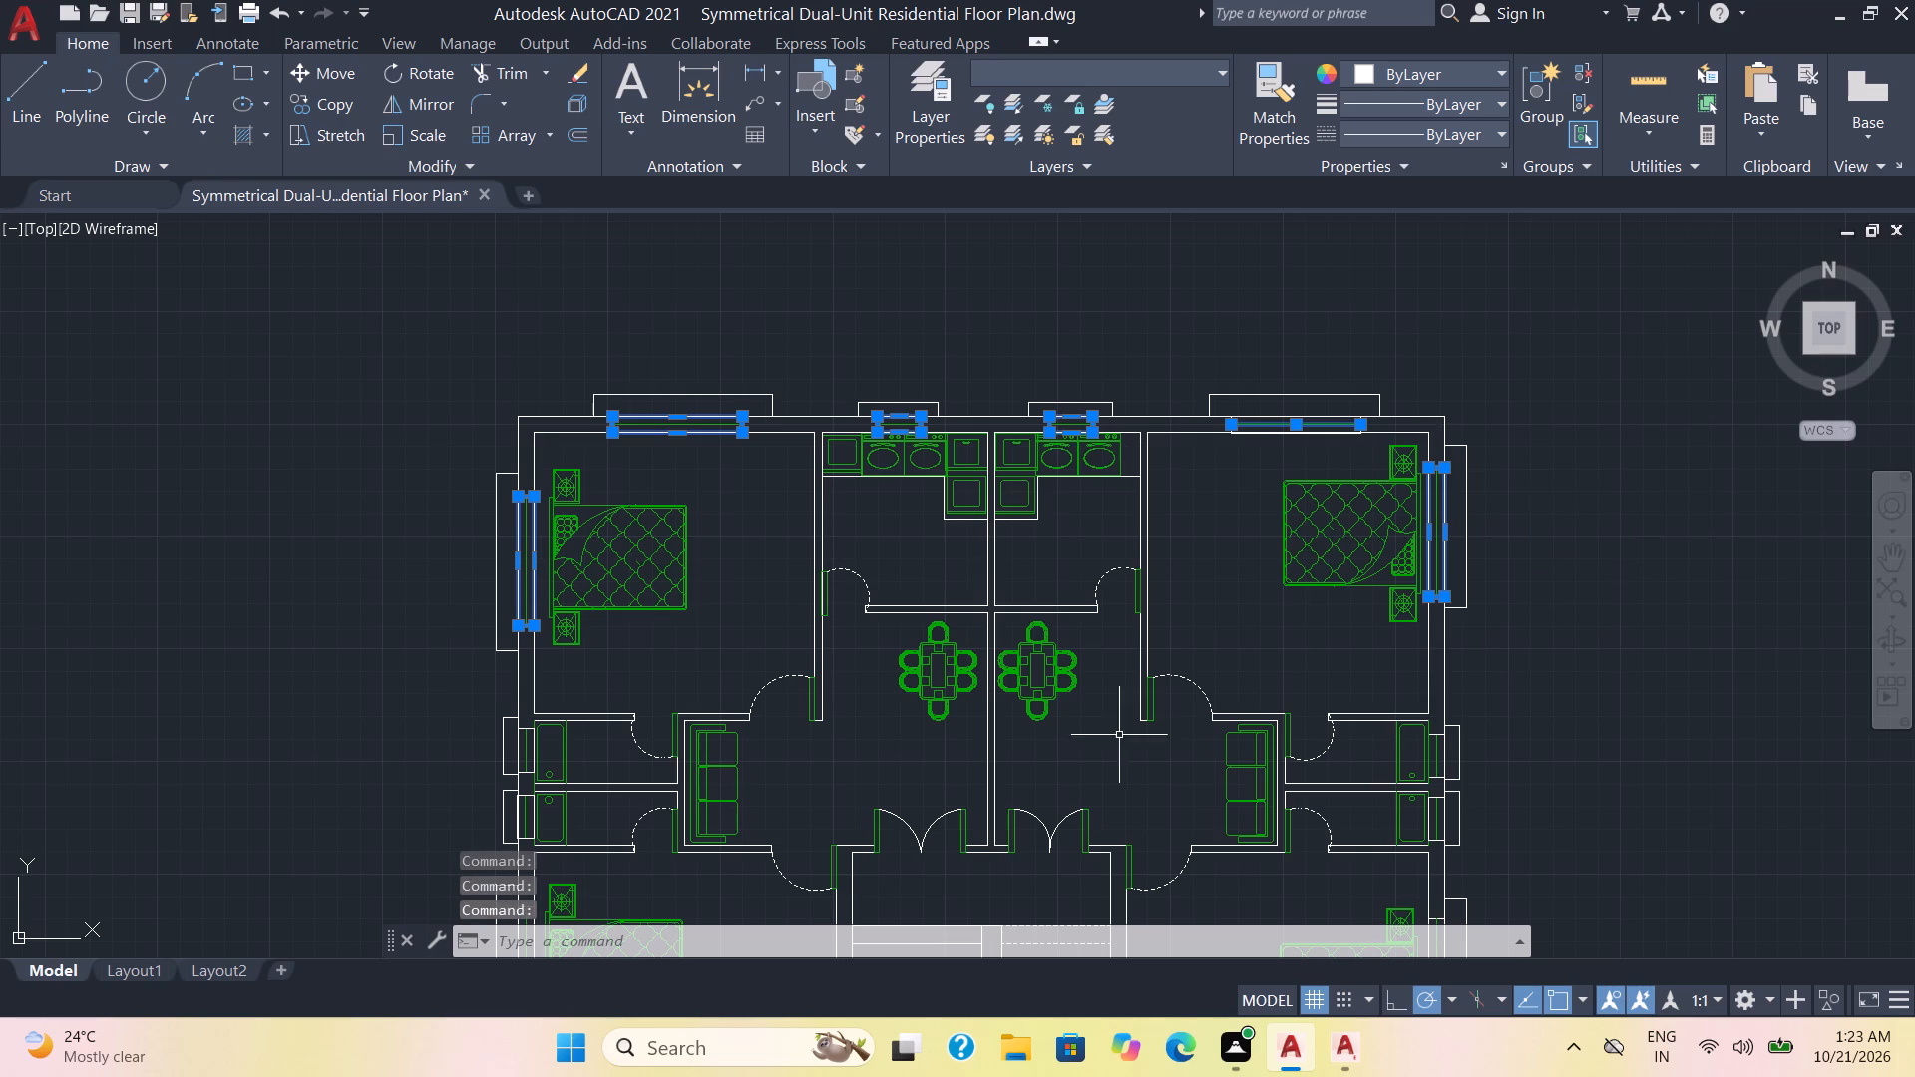
Add both units' kitchen, bedroom, bathroom and double entrance door swing arcs to the selection.
left_click(1102, 578)
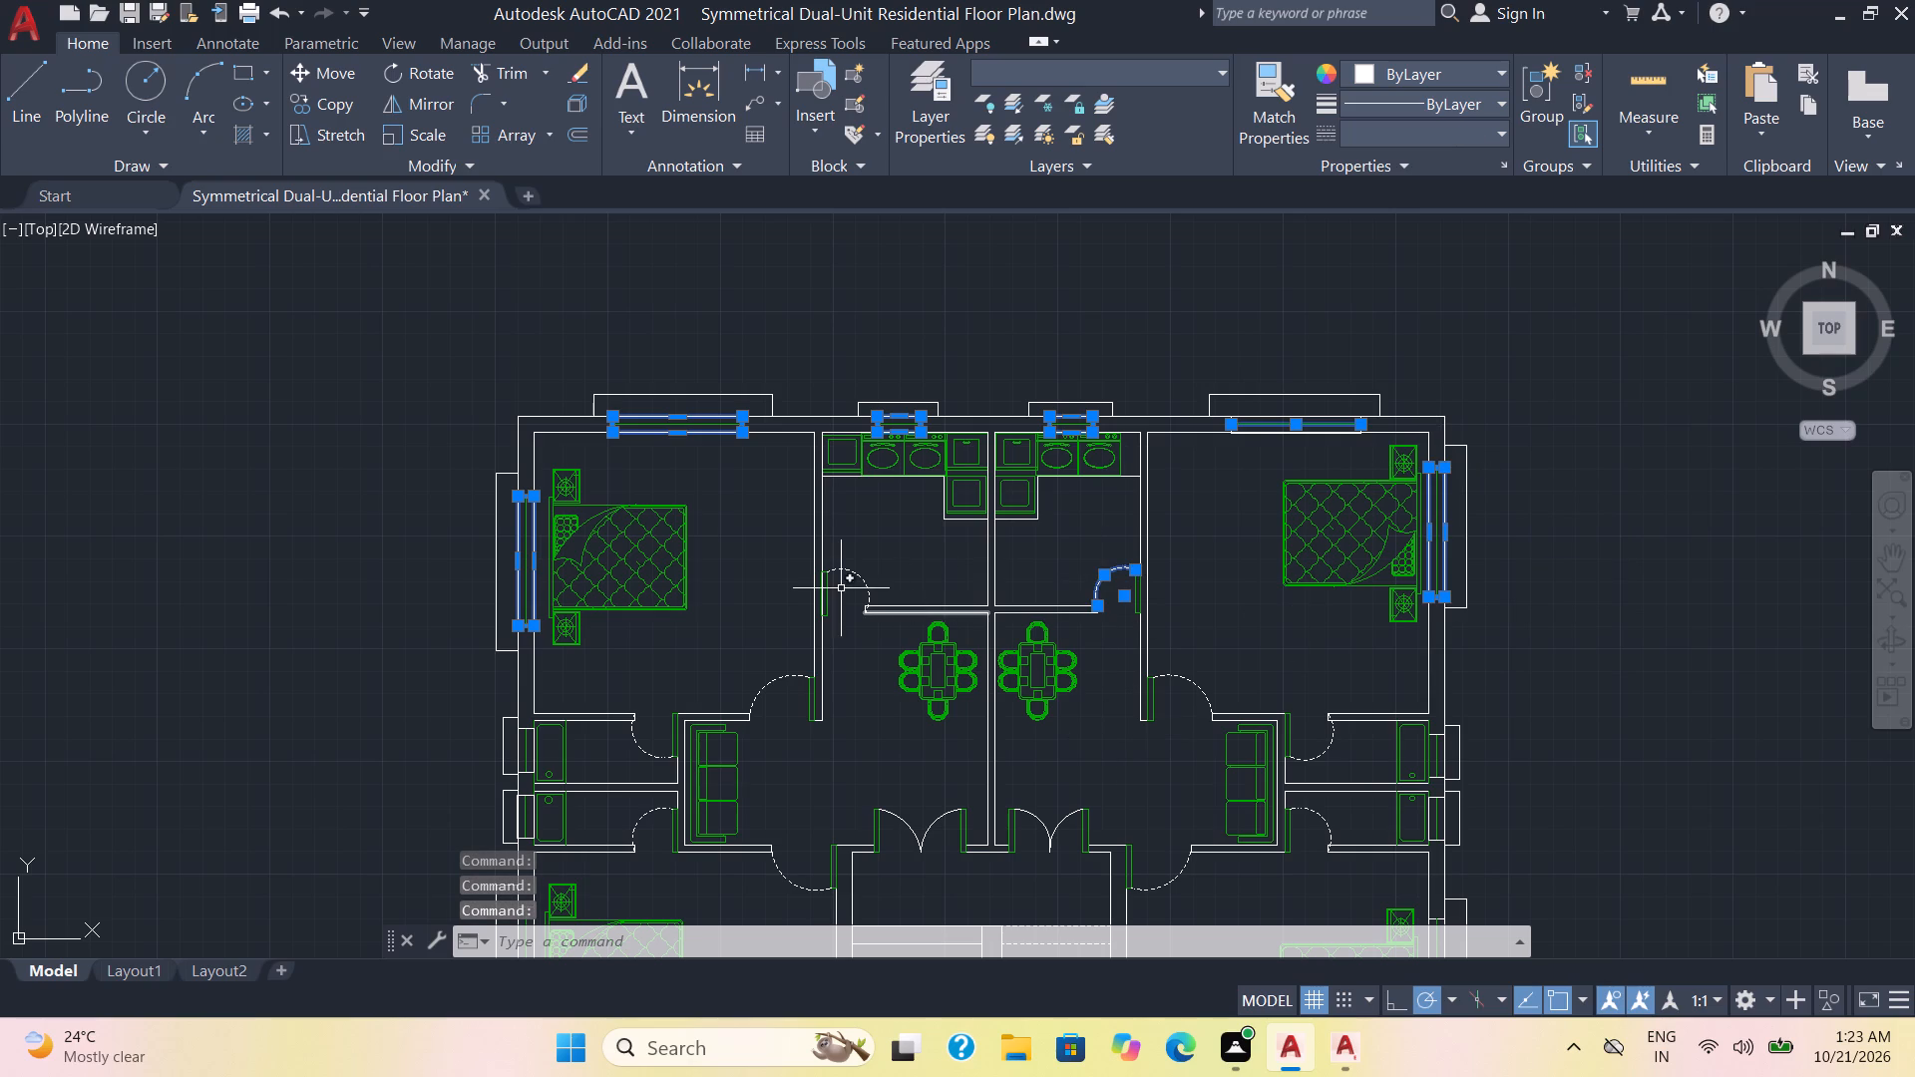
left_click(854, 575)
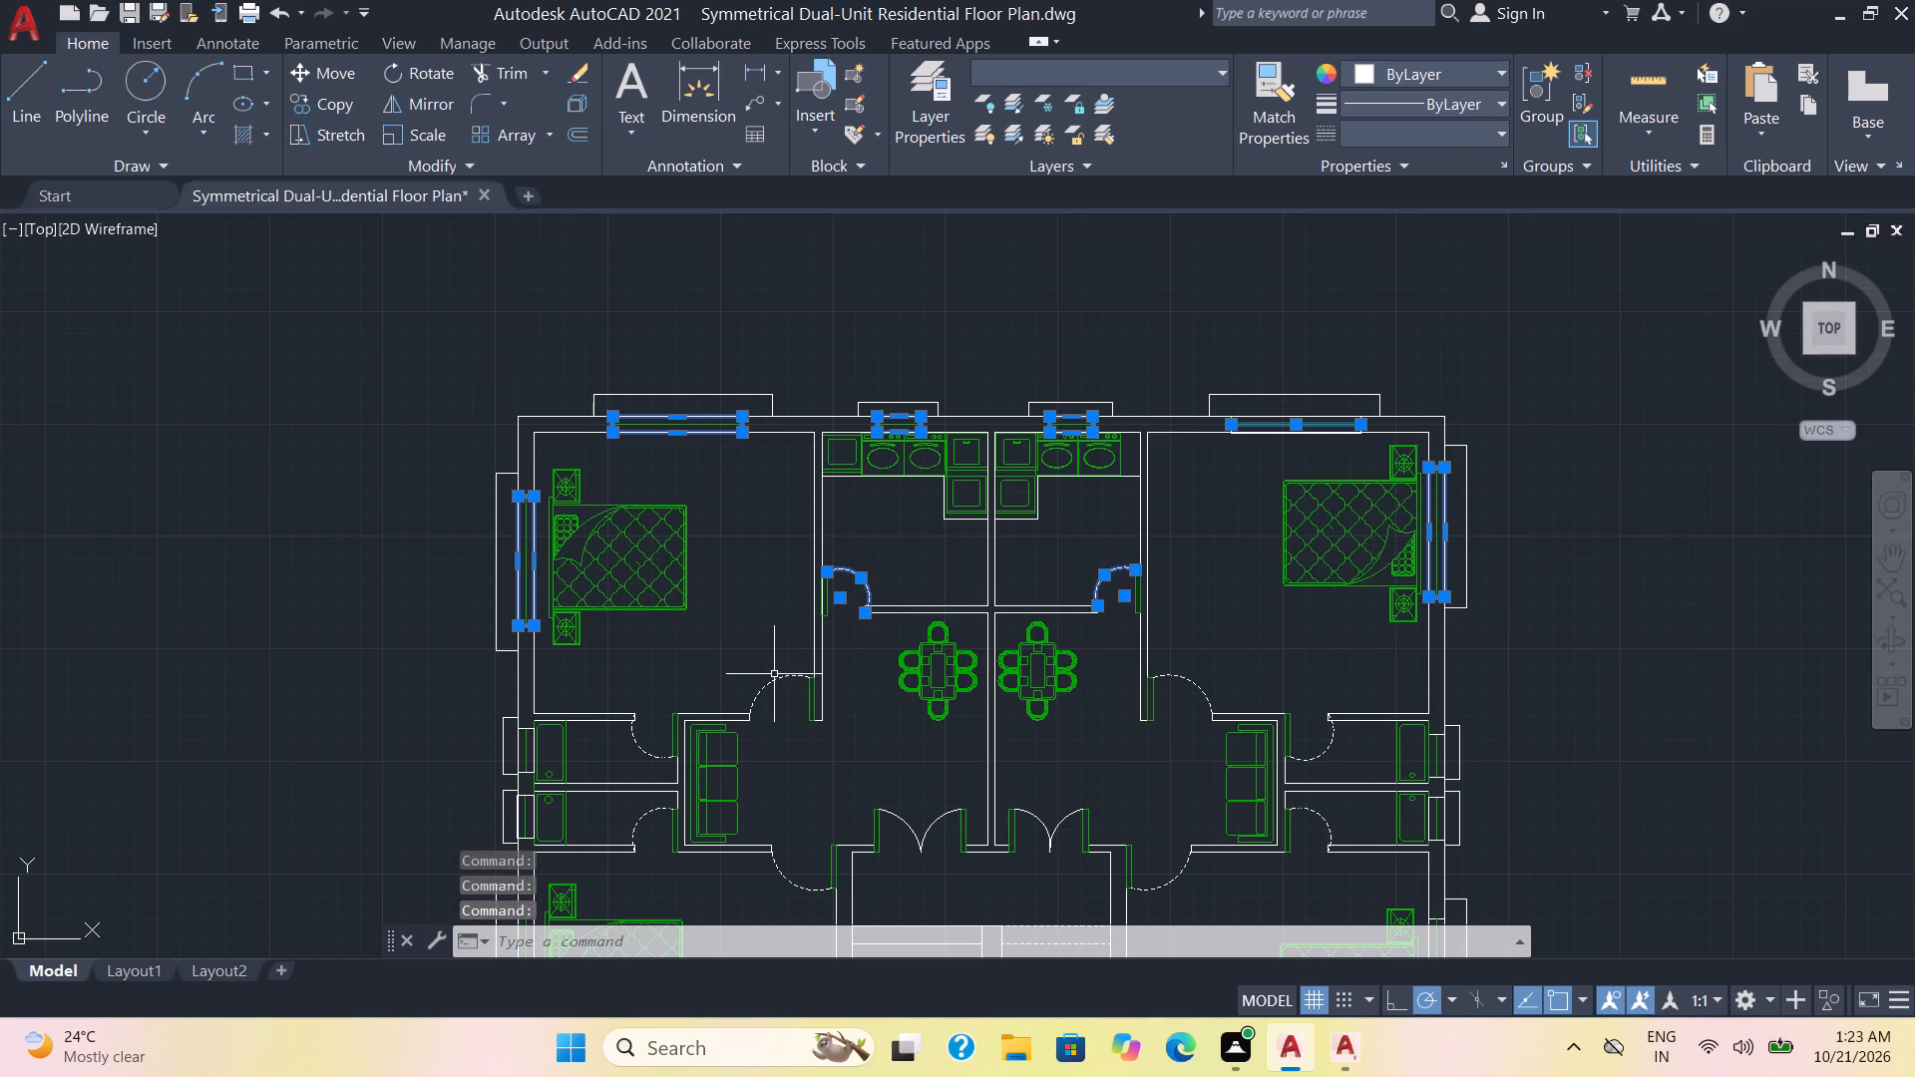
left_click(773, 680)
left_click(666, 760)
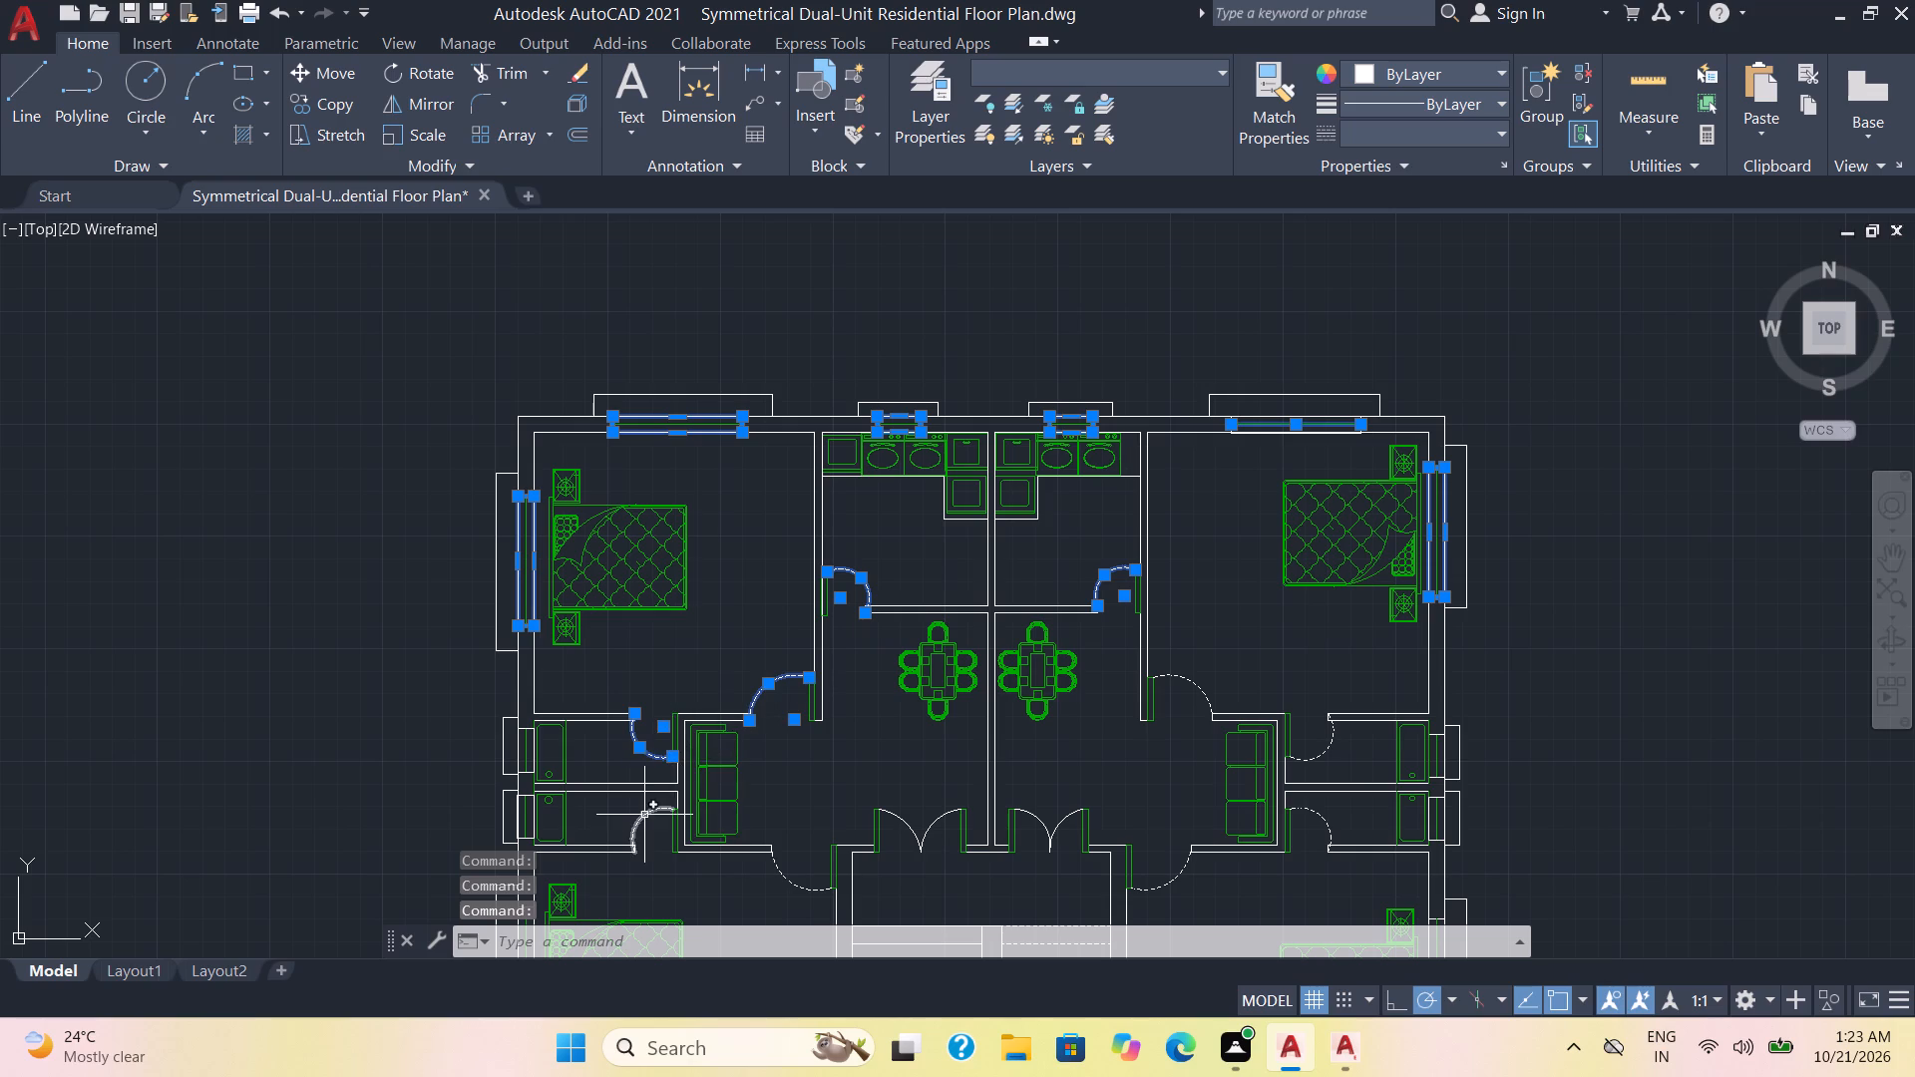
left_click(642, 818)
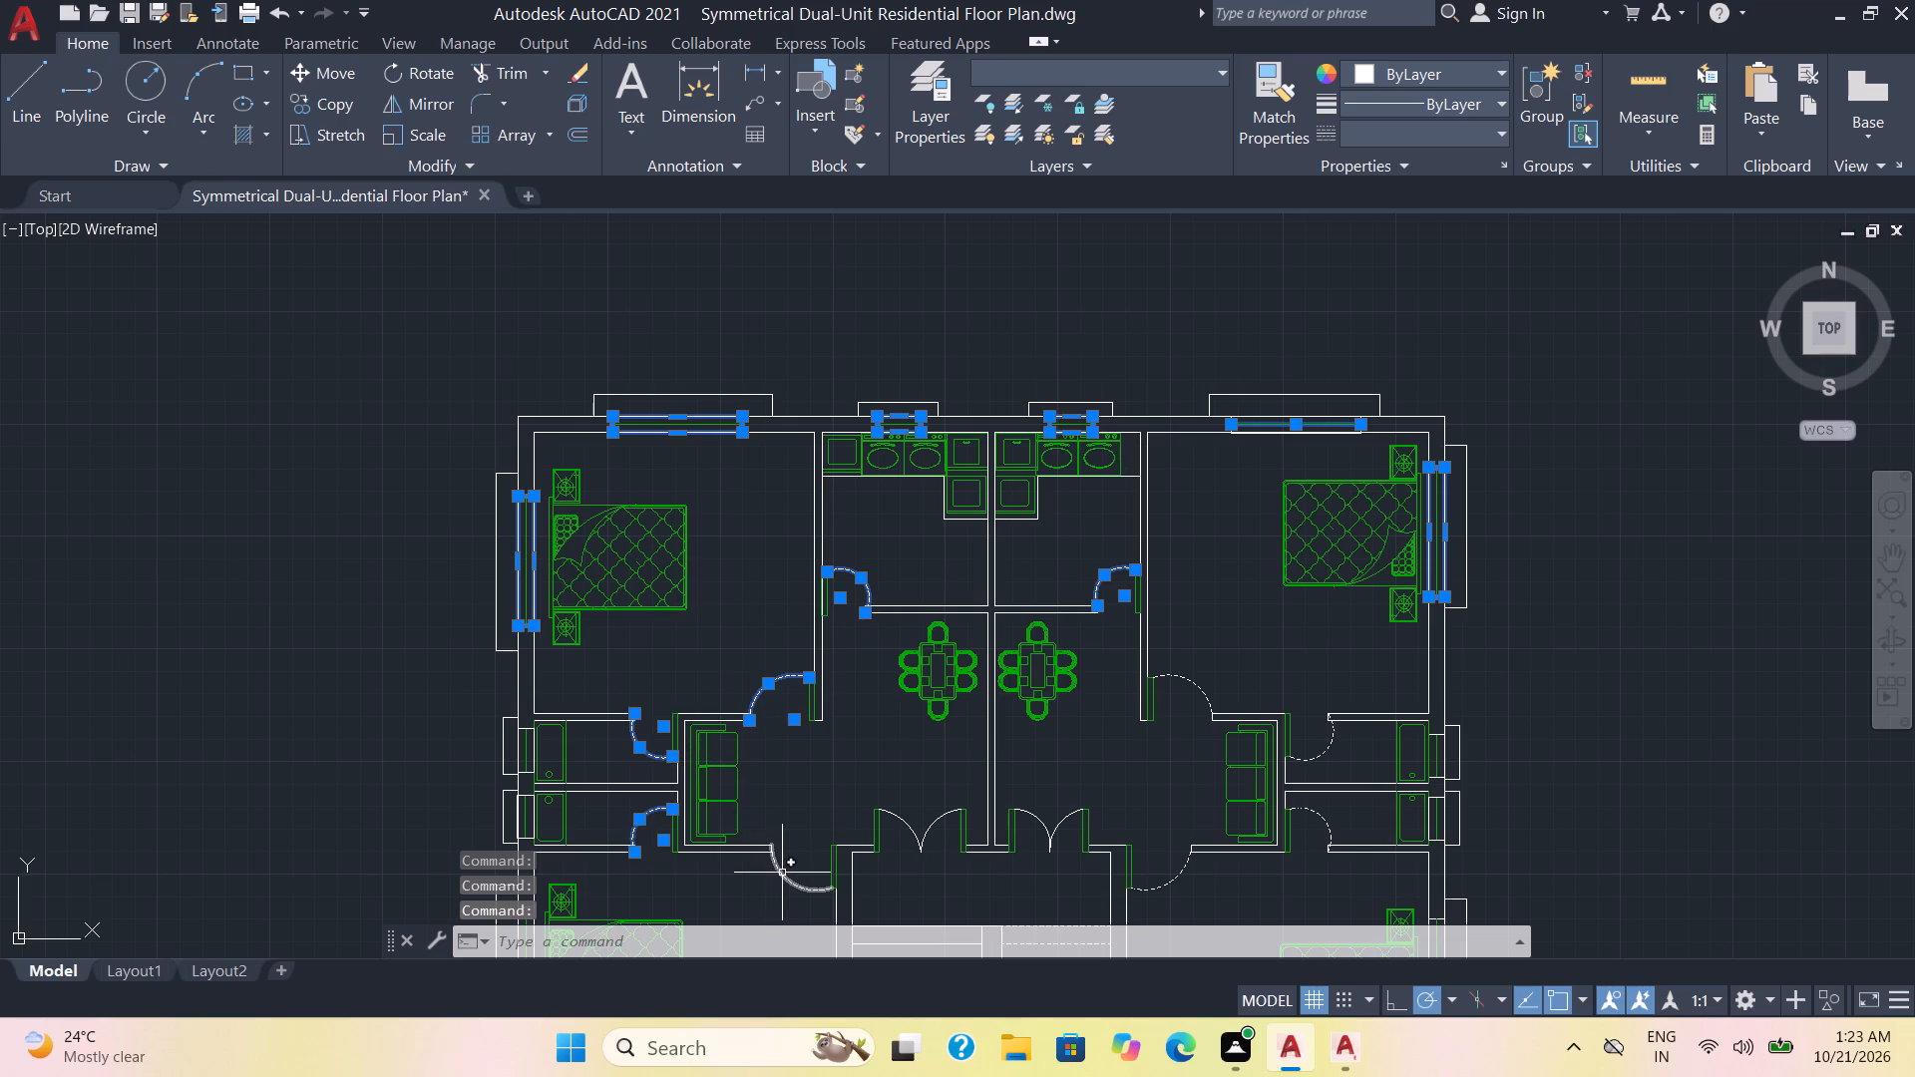
left_click(782, 873)
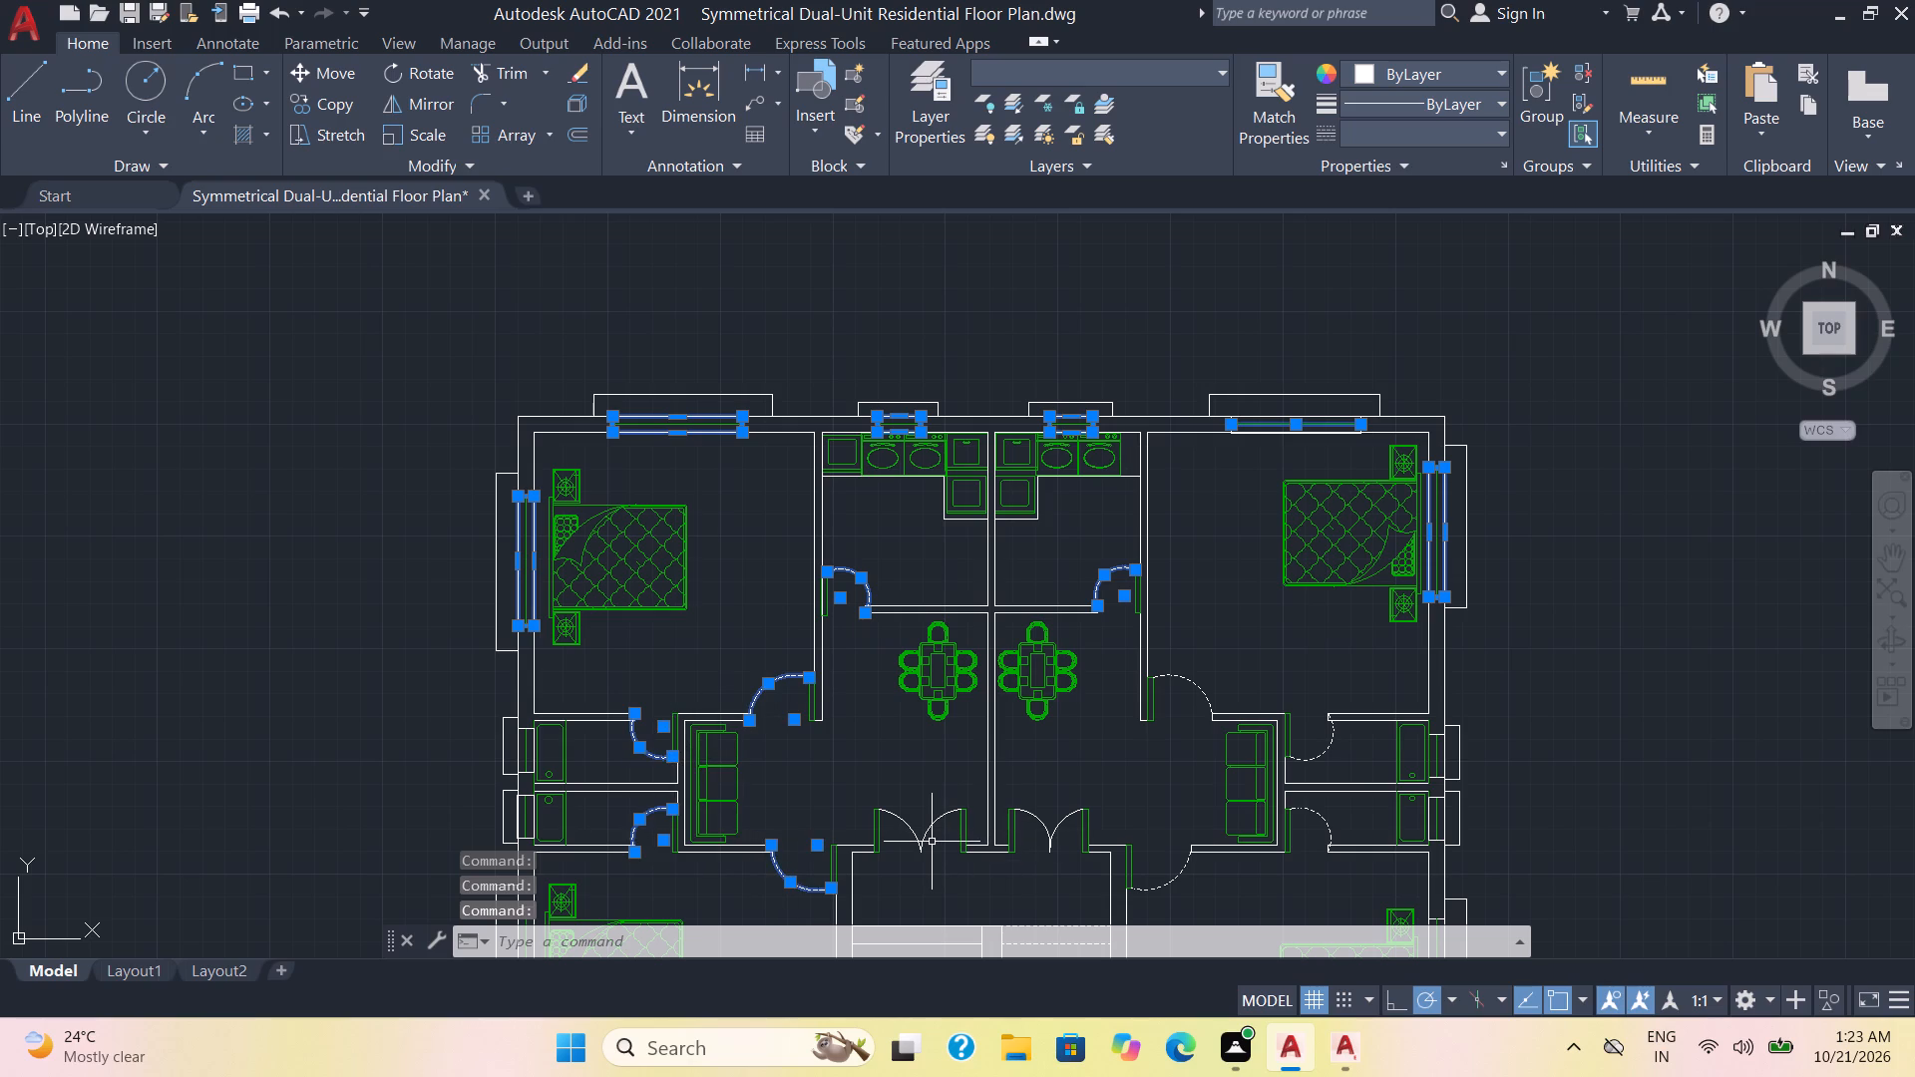
left_click(928, 825)
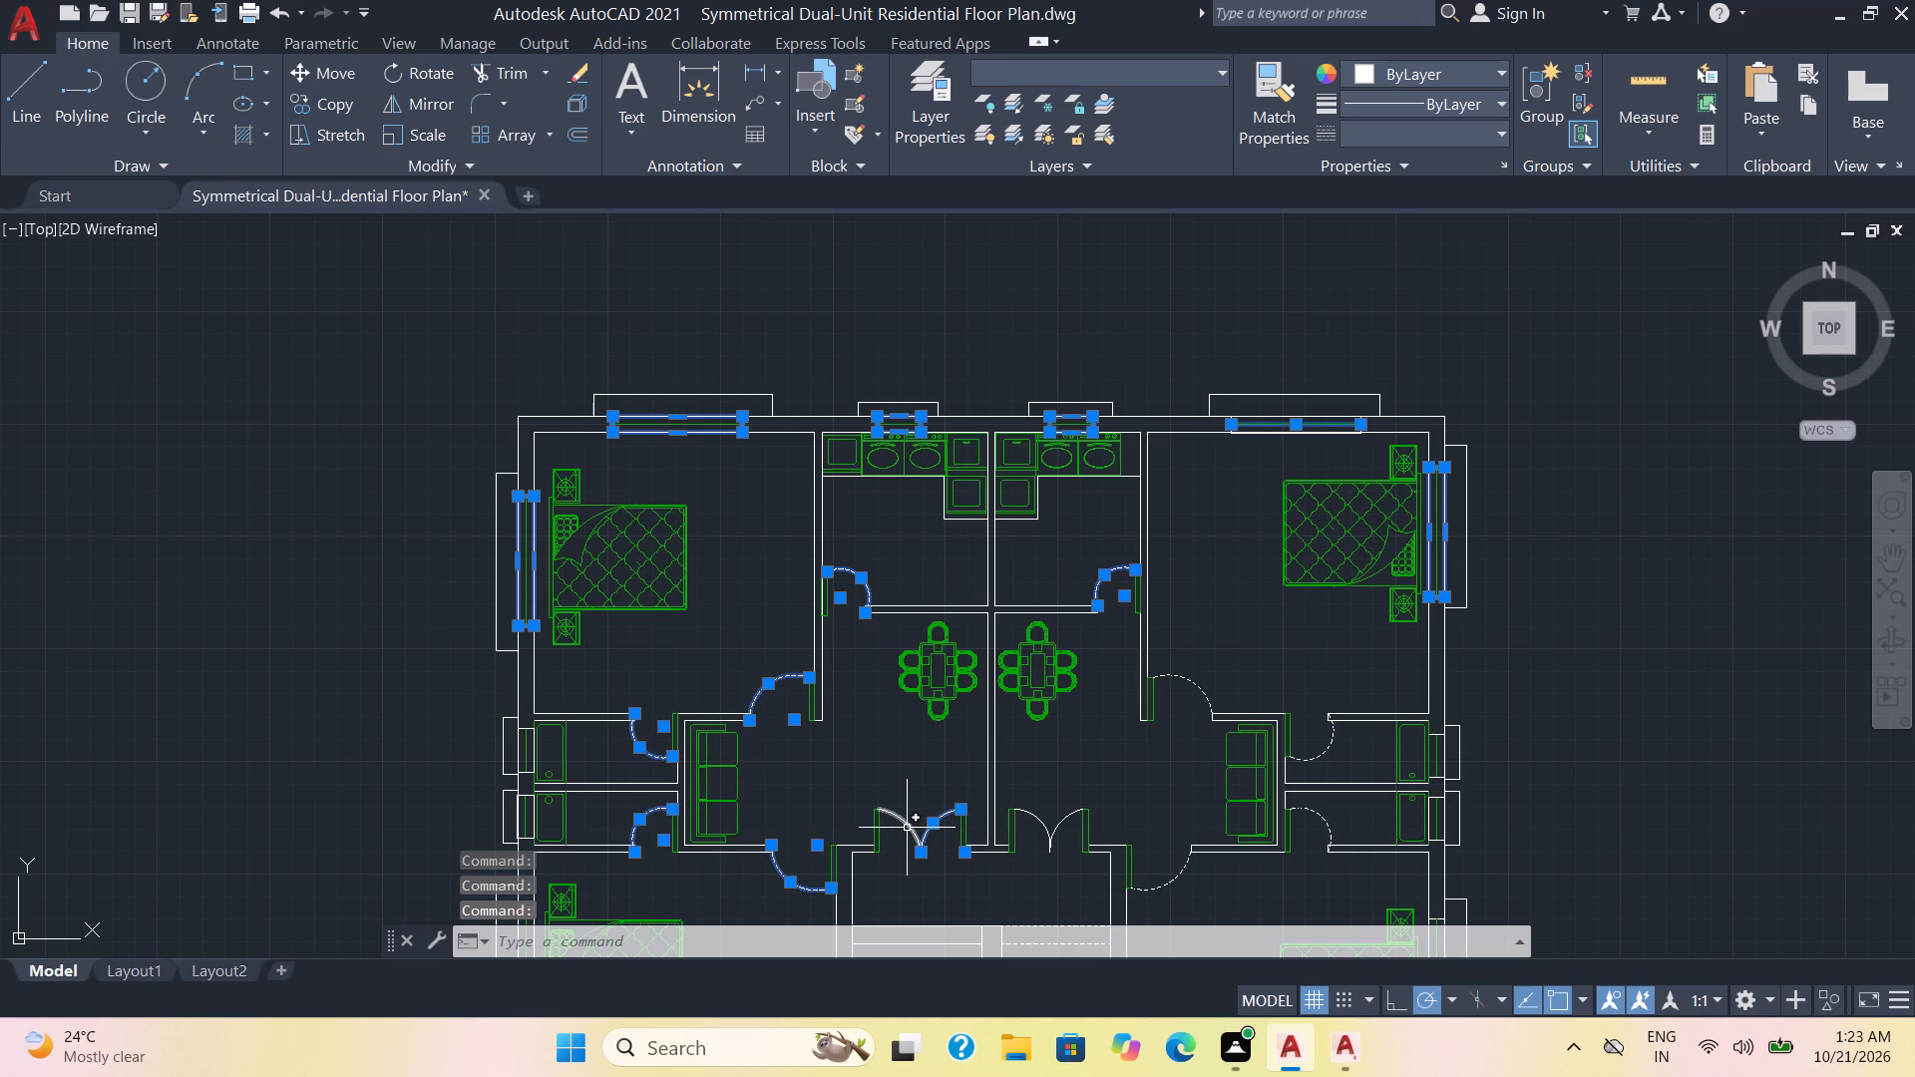
left_click(907, 828)
left_click(1049, 837)
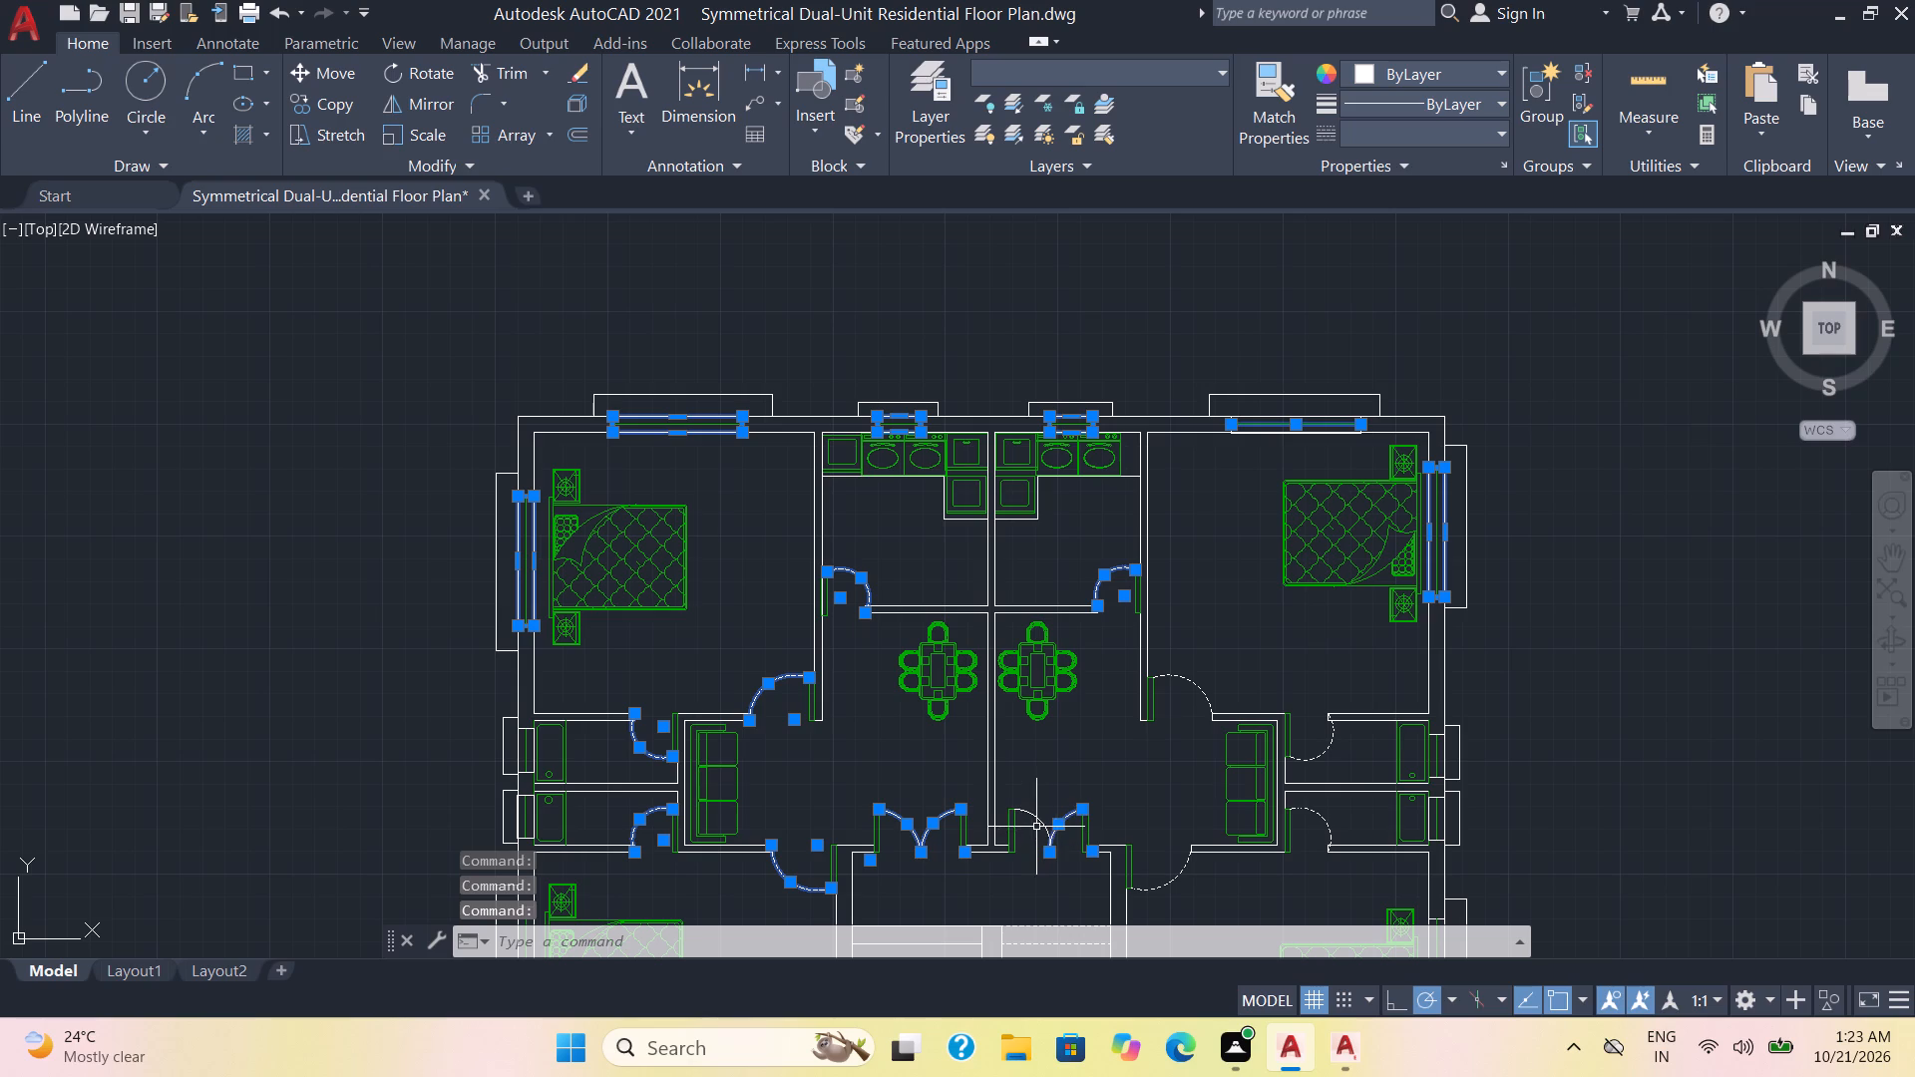
left_click(1040, 823)
left_click(1193, 684)
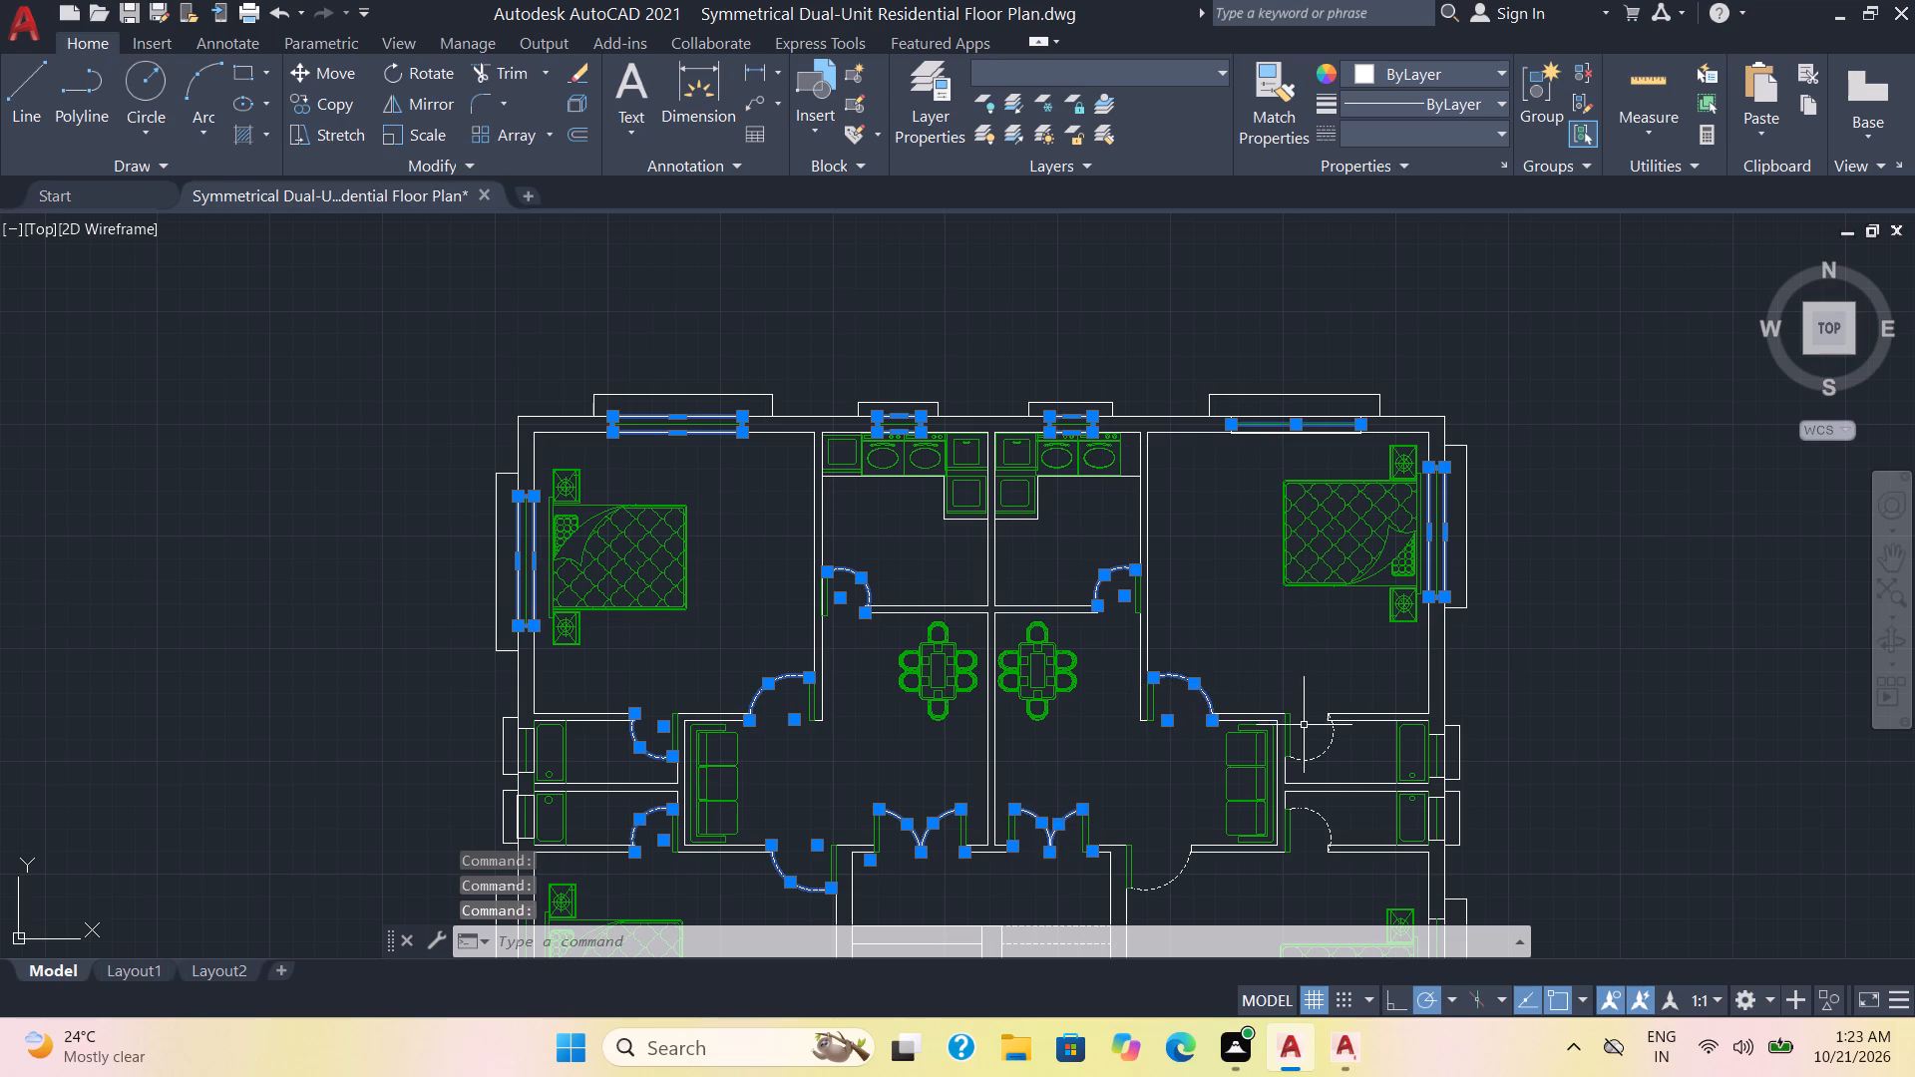
left_click(1313, 759)
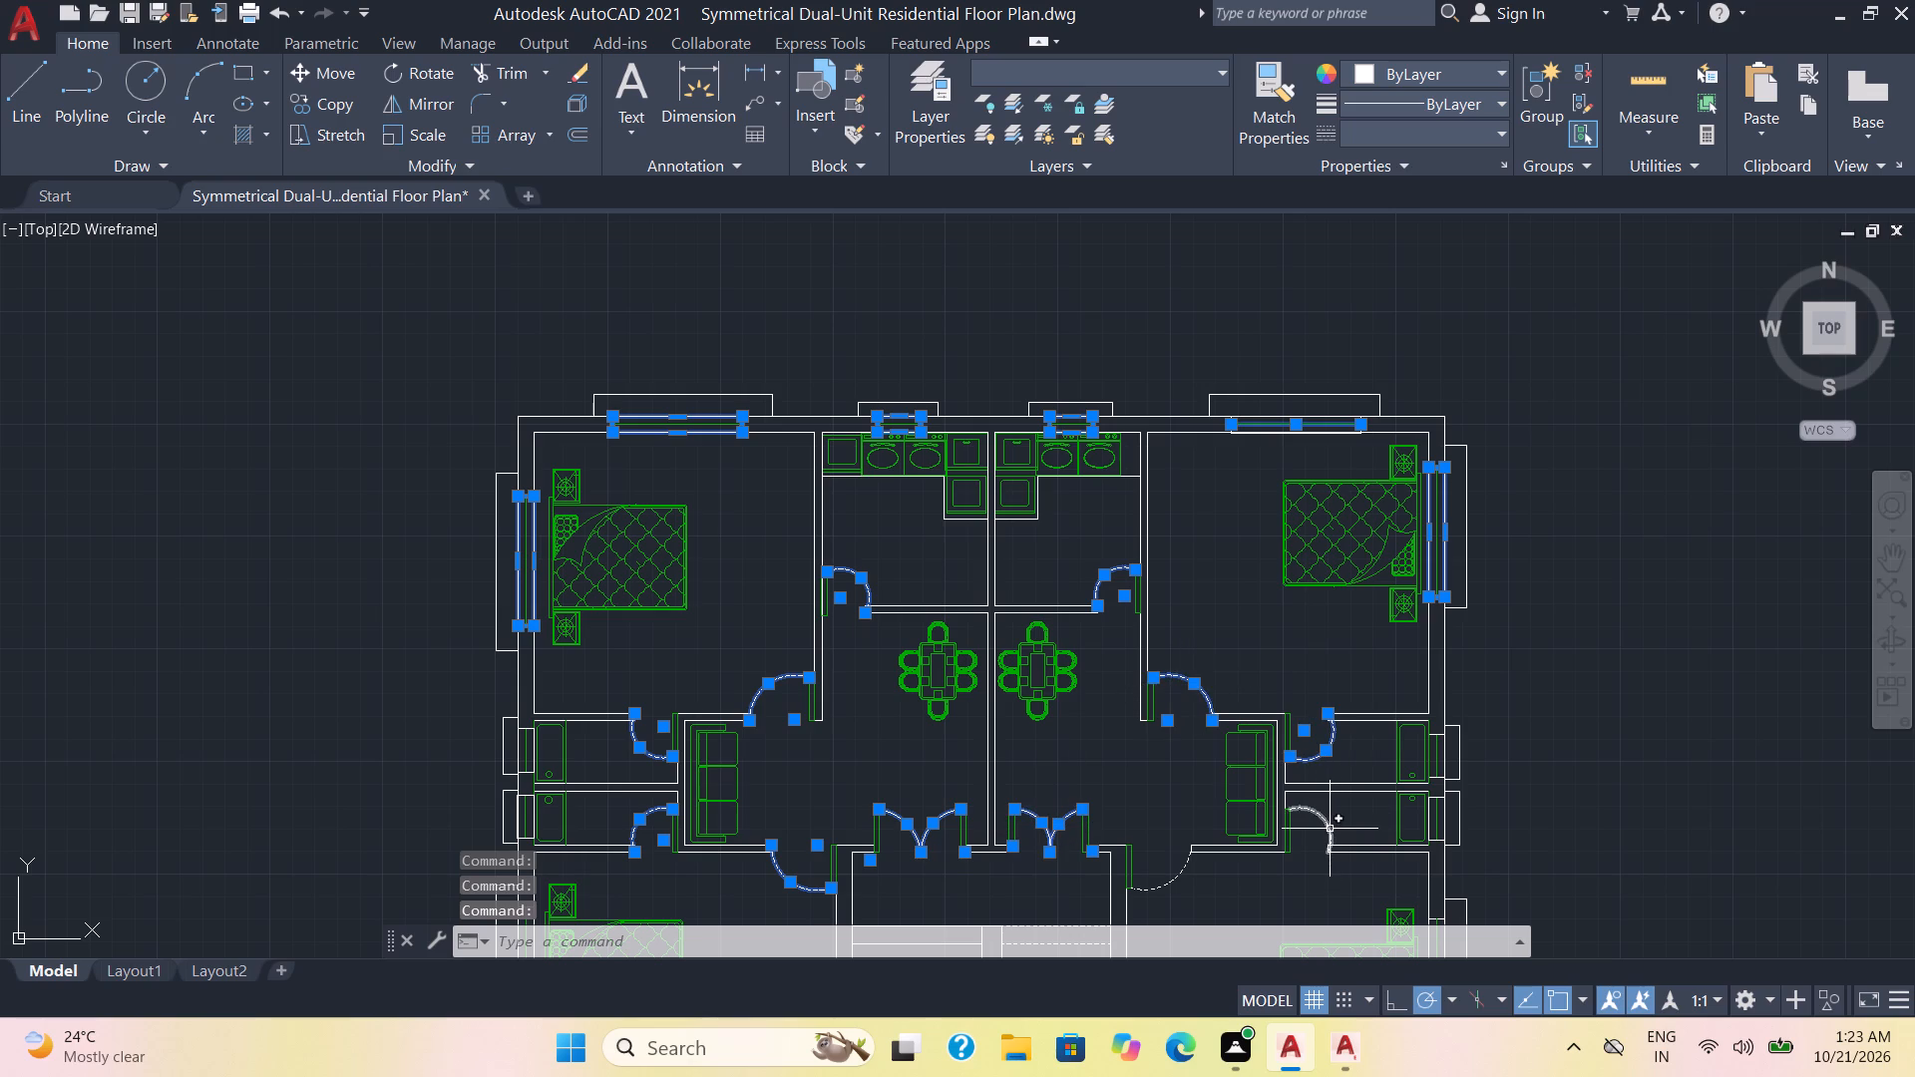
left_click(1330, 829)
left_click(1176, 879)
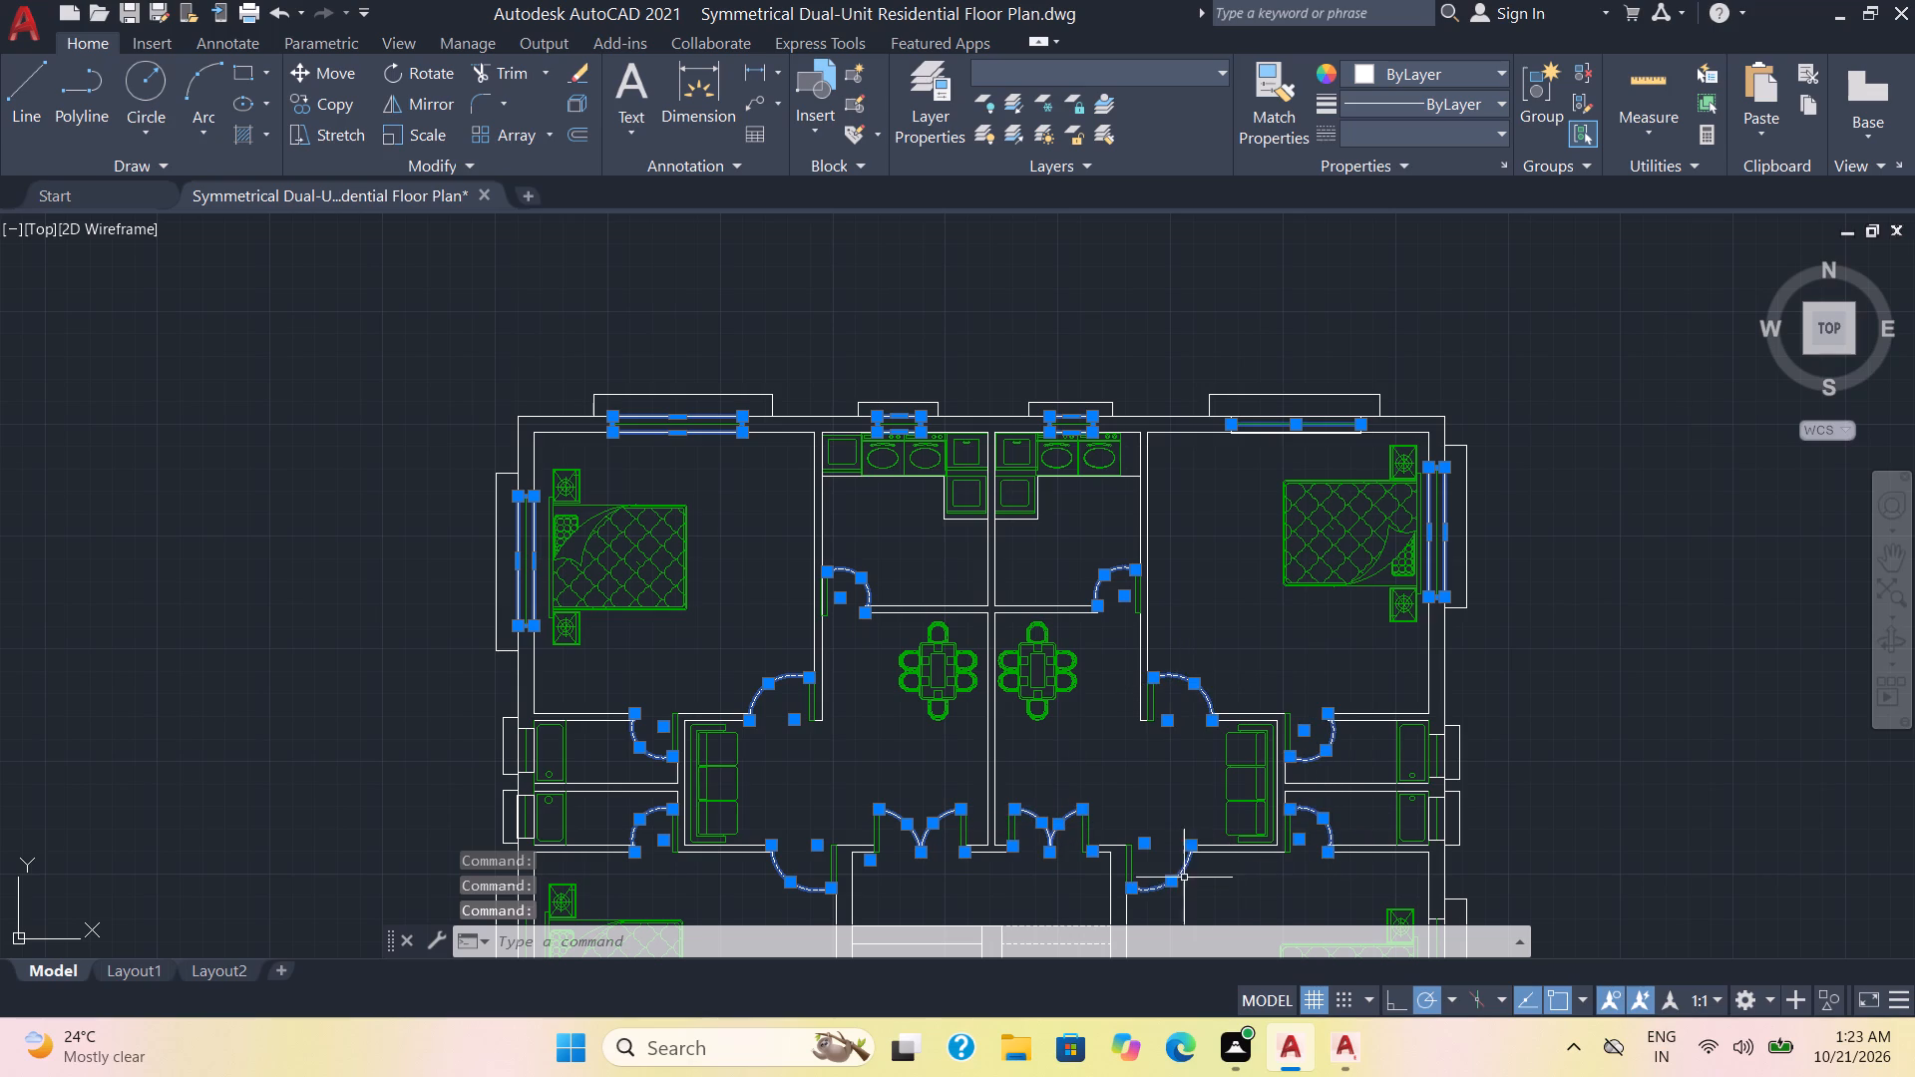
Add the right unit's two bathroom window frames, two lower bedroom window frames and balcony door swing to the selection.
scroll(1423, 807, "up", 1)
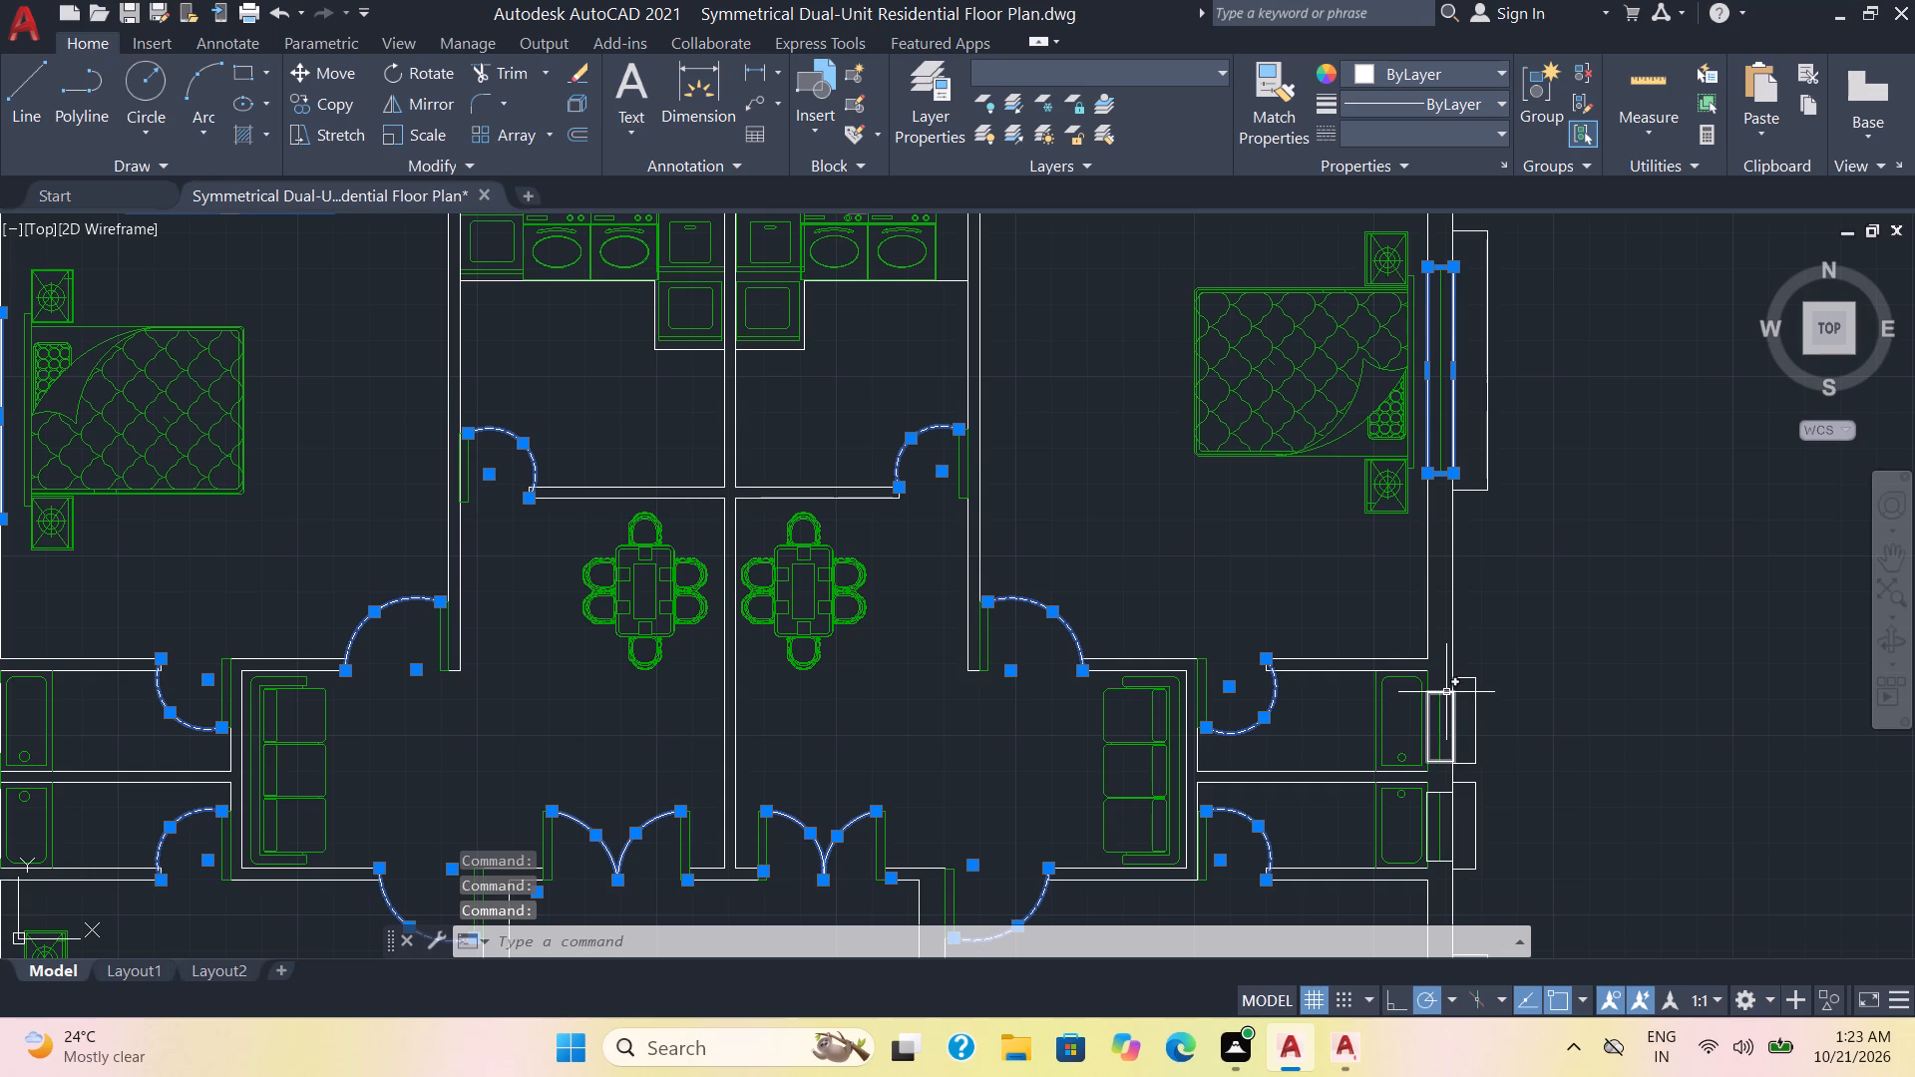
left_click(1446, 692)
left_click(1442, 793)
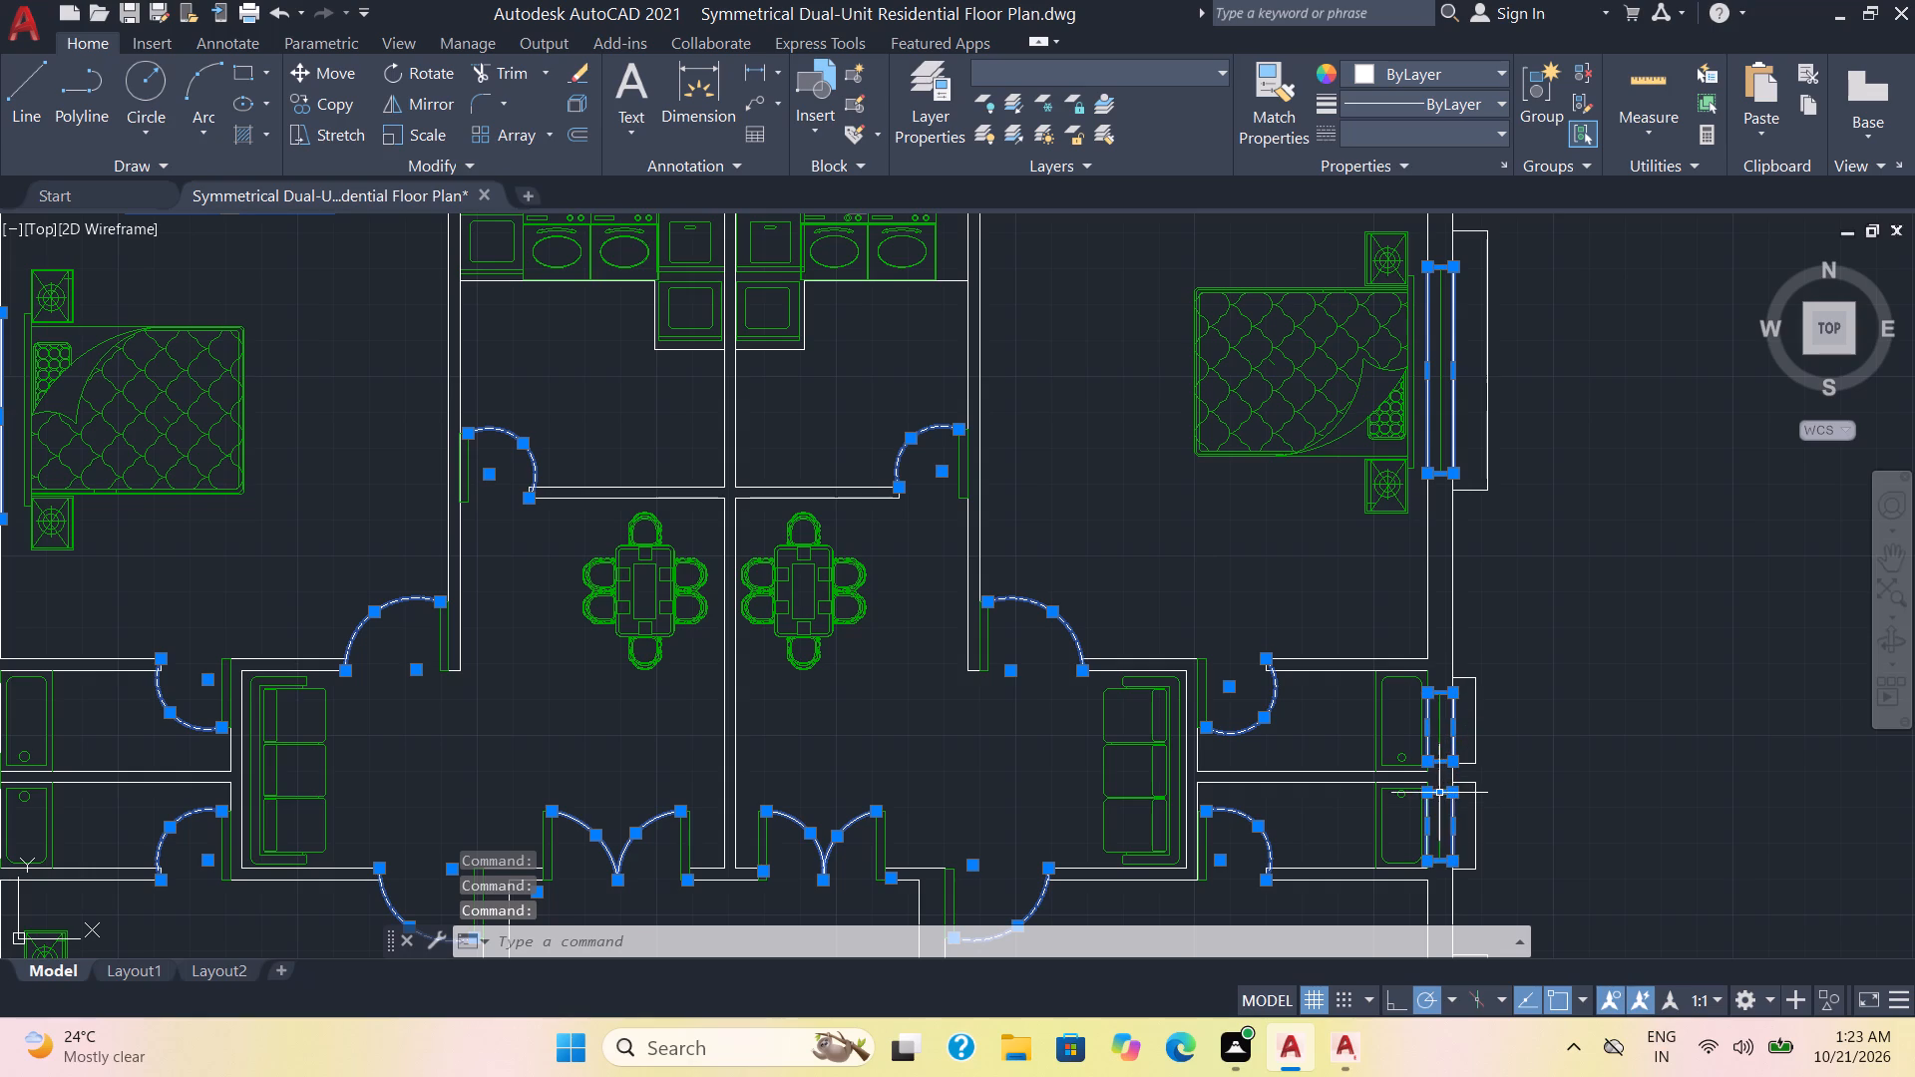
scroll(1490, 810, "down", 1)
middle_click_drag(1524, 843, 1444, 522)
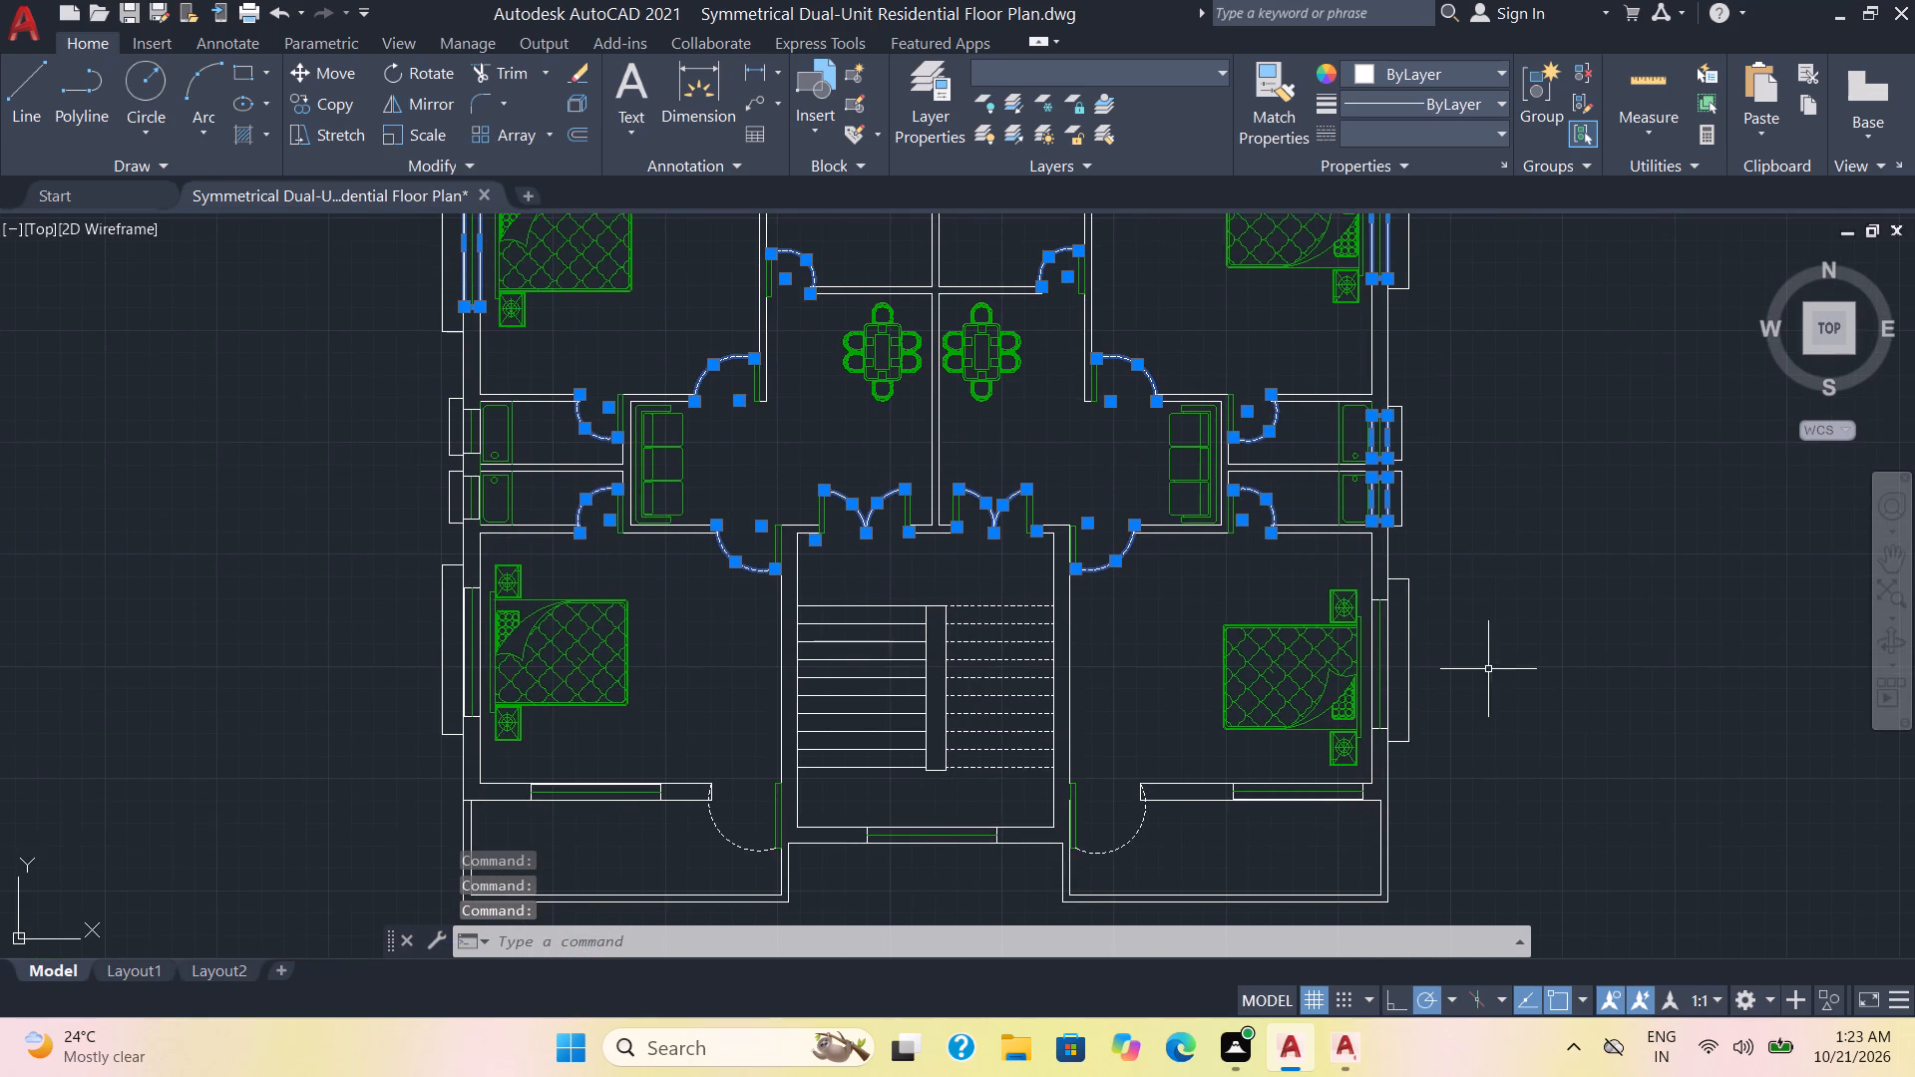
scroll(1475, 677, "up", 1)
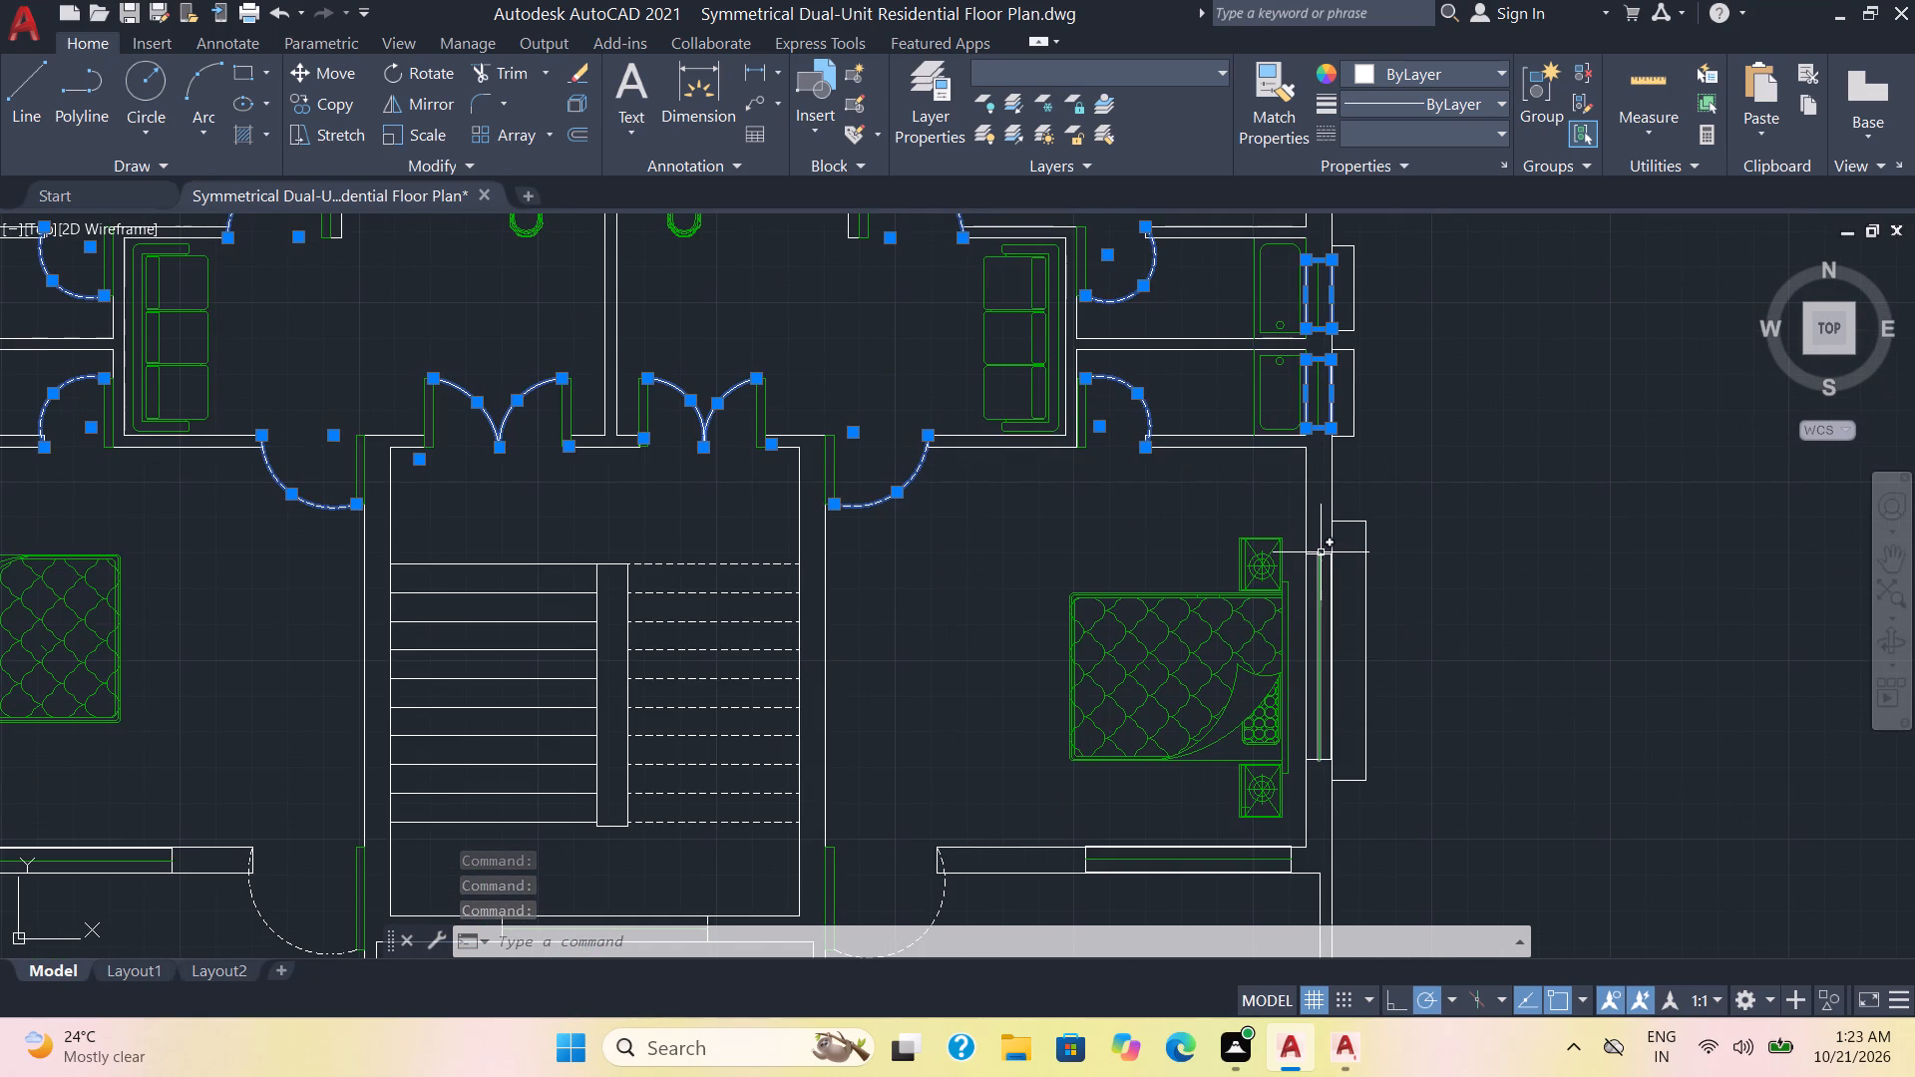
left_click(1323, 551)
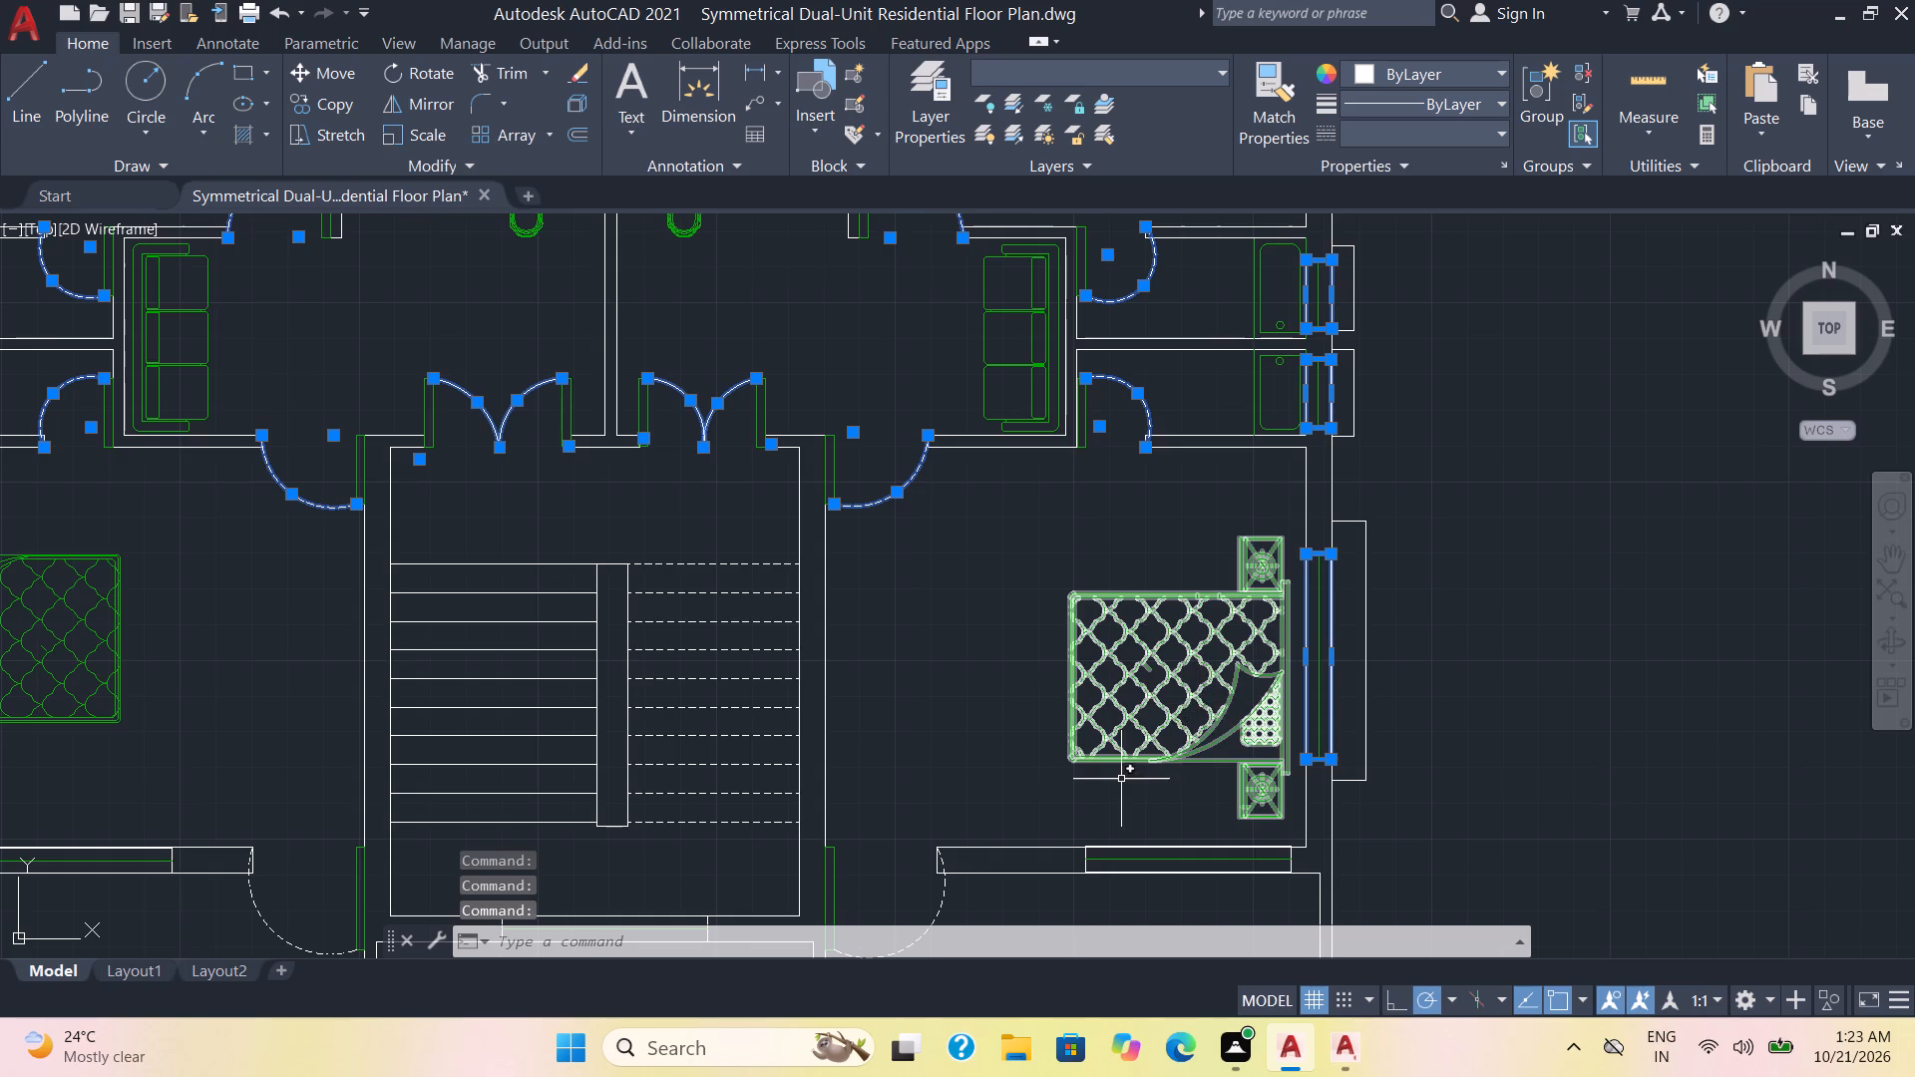
scroll(1030, 805, "down", 1)
middle_click_drag(1030, 805, 1211, 586)
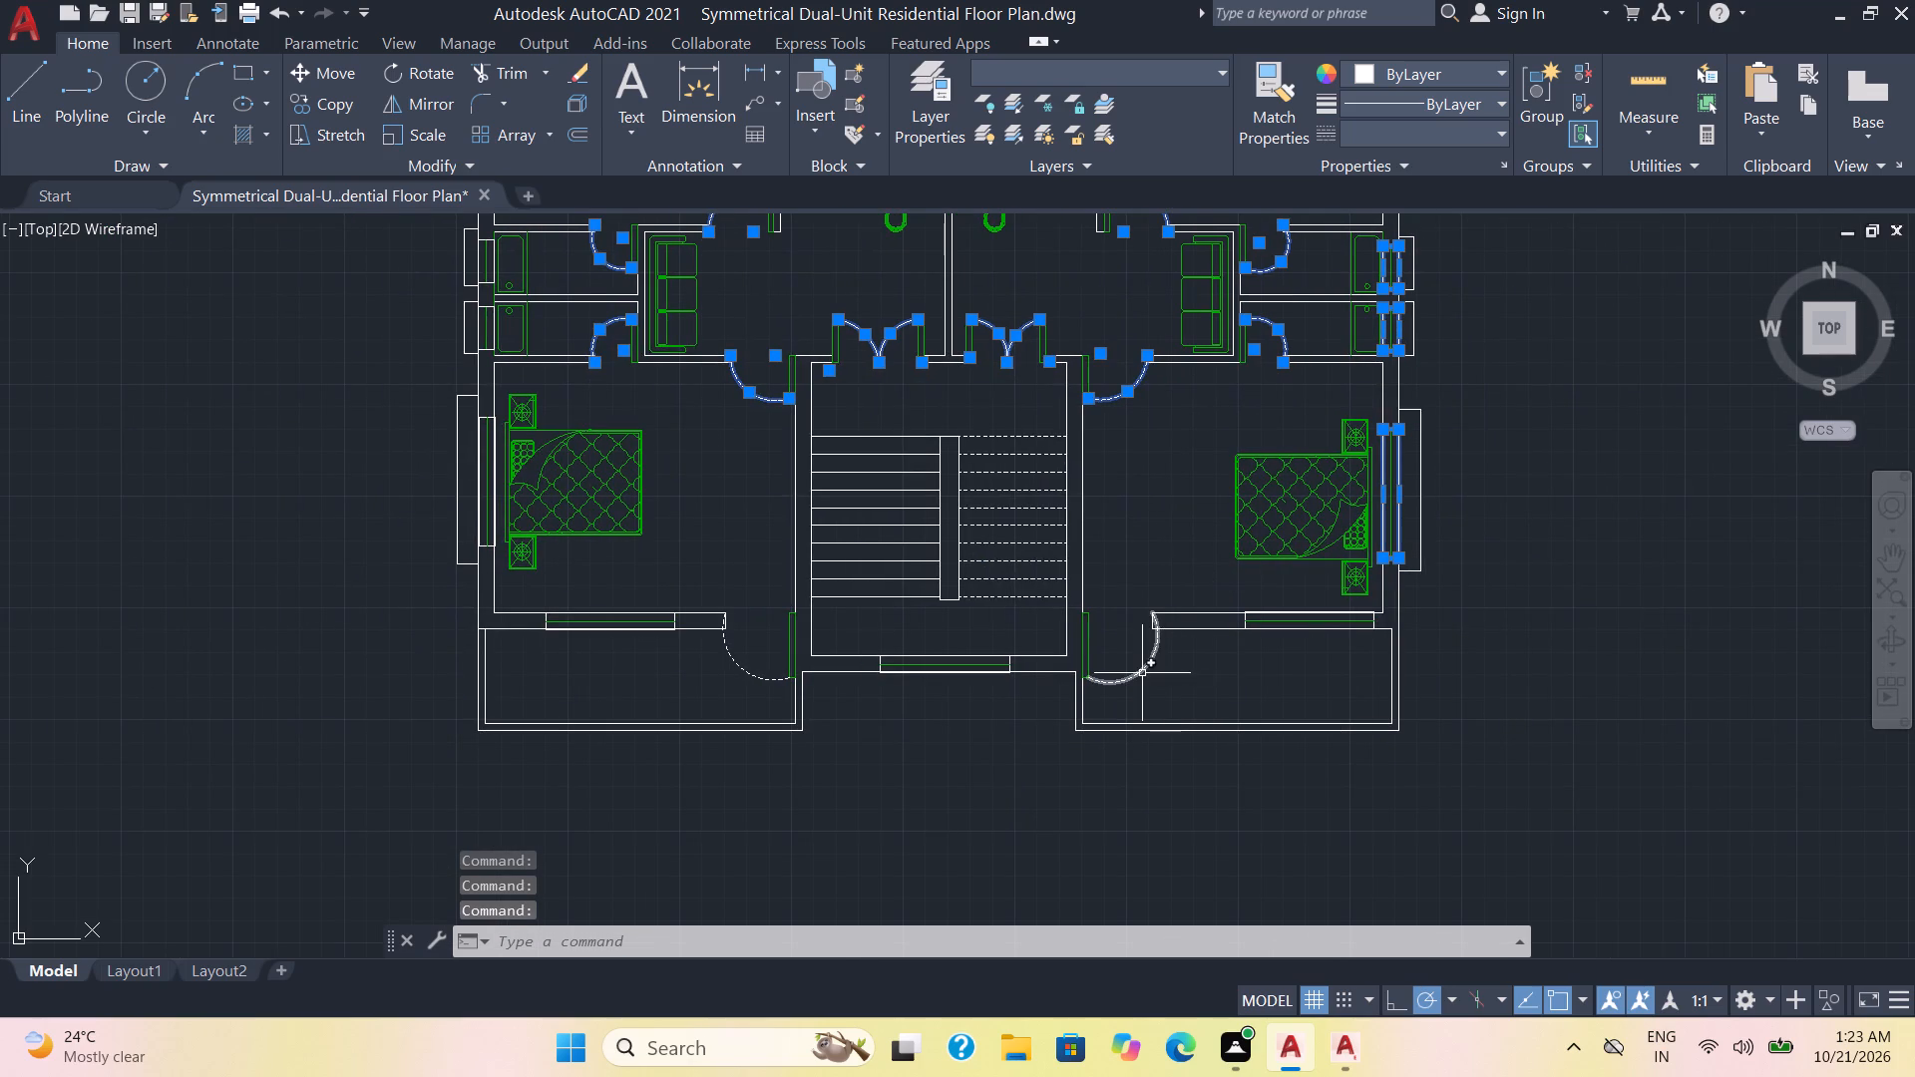
left_click(1142, 673)
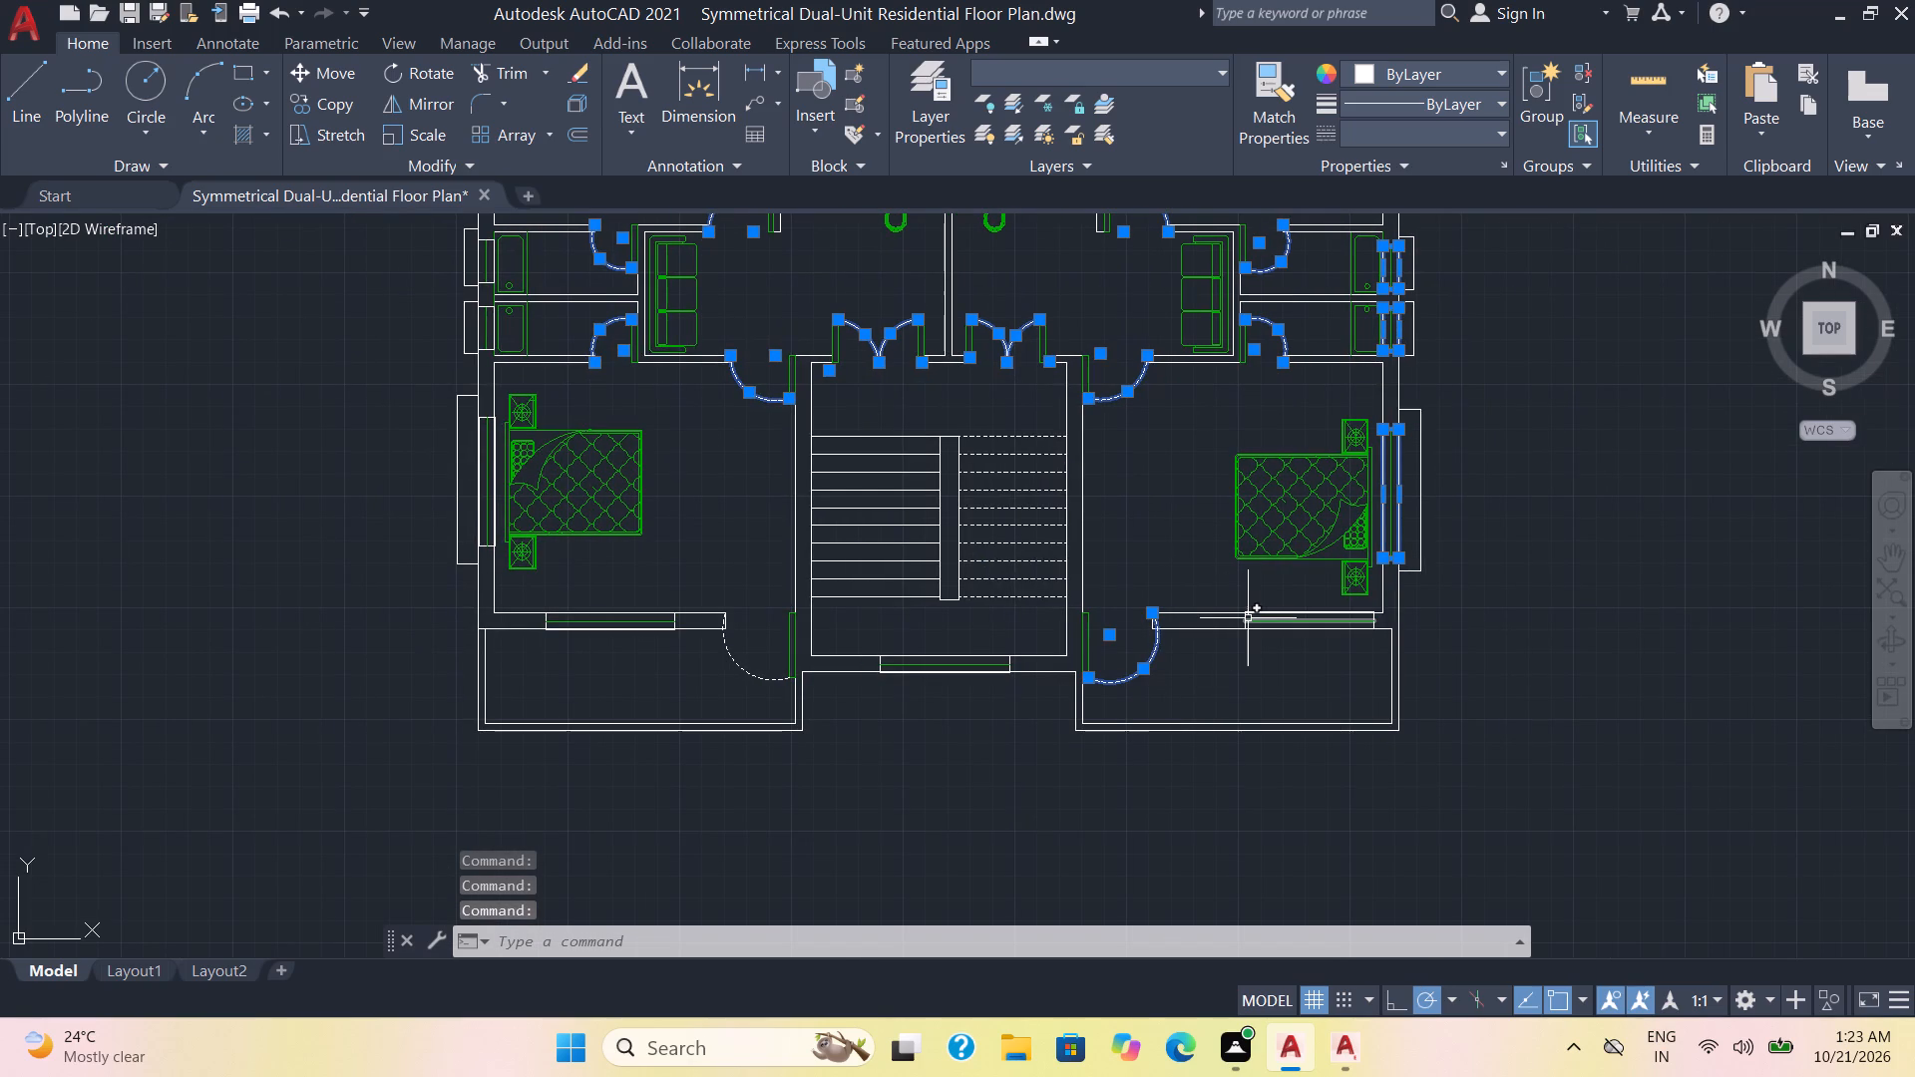
scroll(1247, 618, "up", 2)
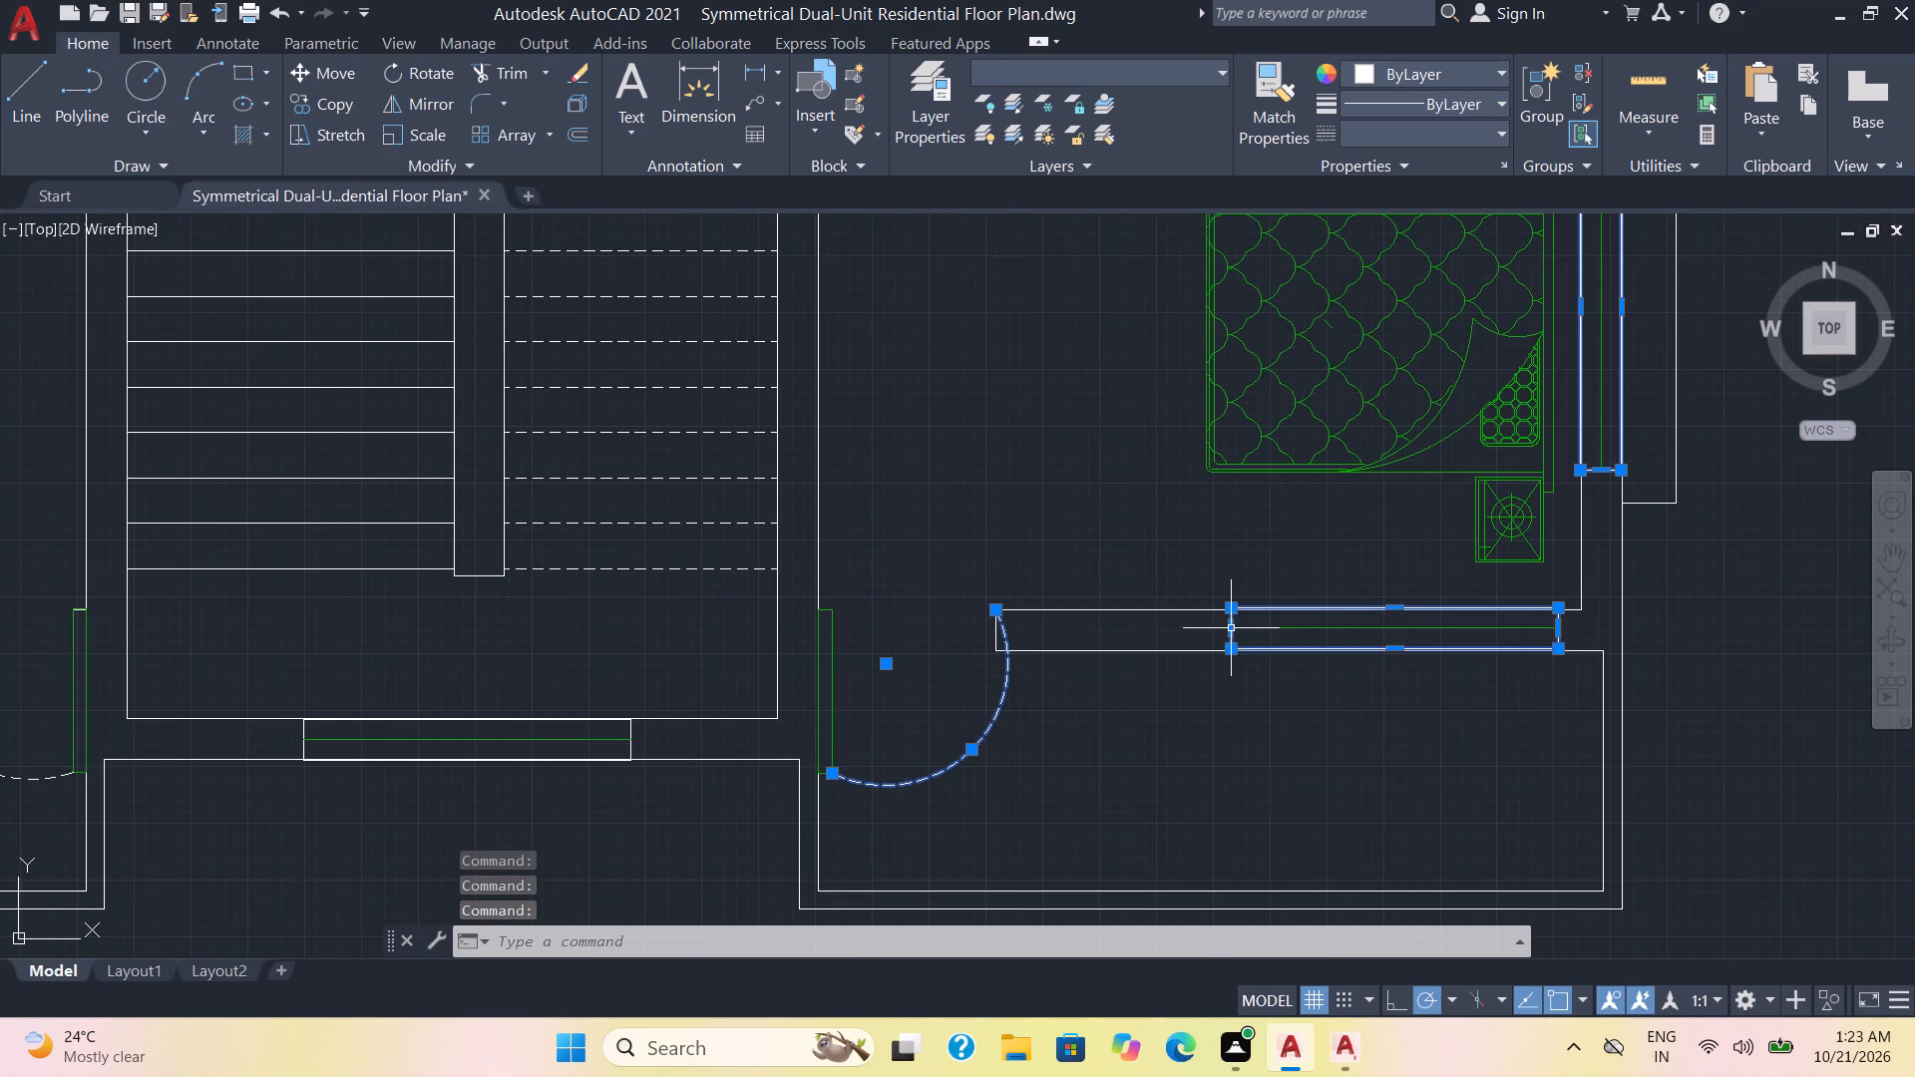
left_click(1231, 622)
Add the staircase window frame and the left unit's balcony door swing, lower bedroom and bathroom window frames to the selection.
scroll(1126, 636, "down", 2)
scroll(867, 668, "up", 1)
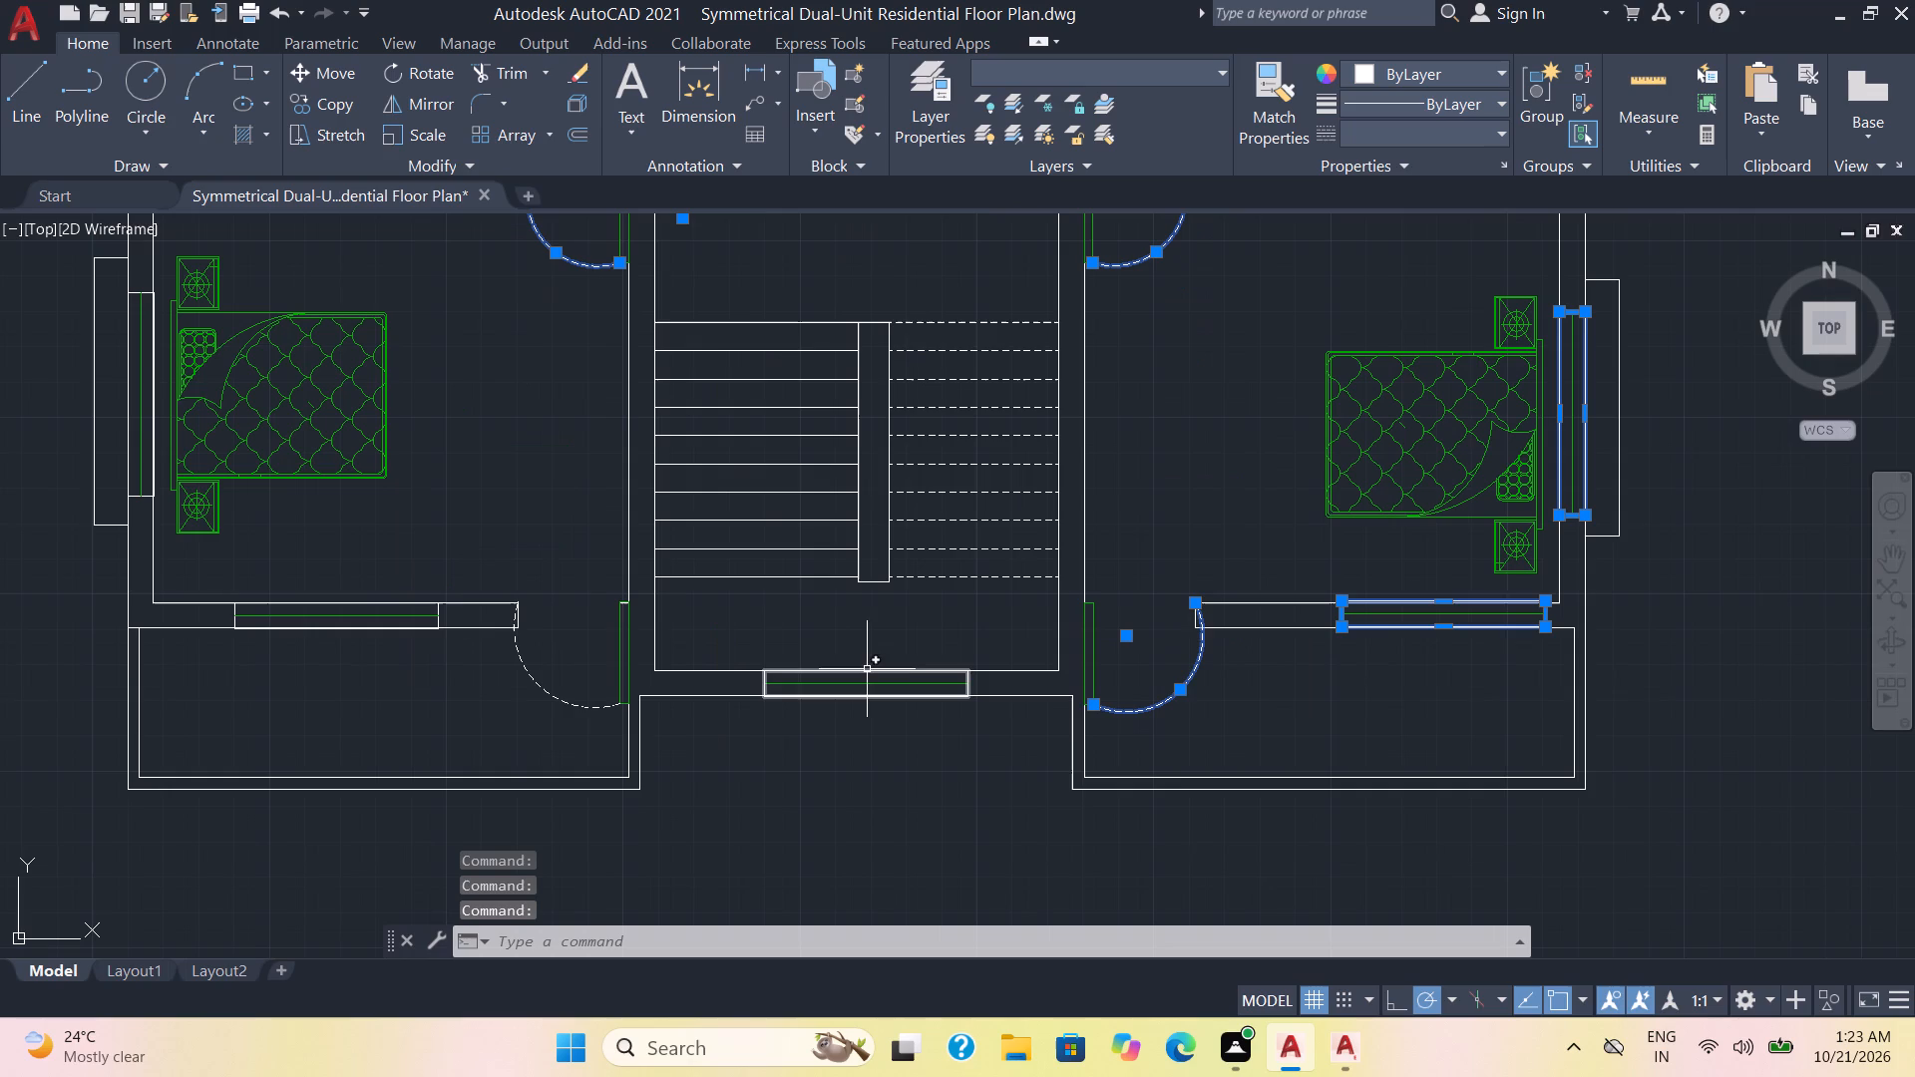
left_click(867, 672)
middle_click_drag(731, 650, 936, 649)
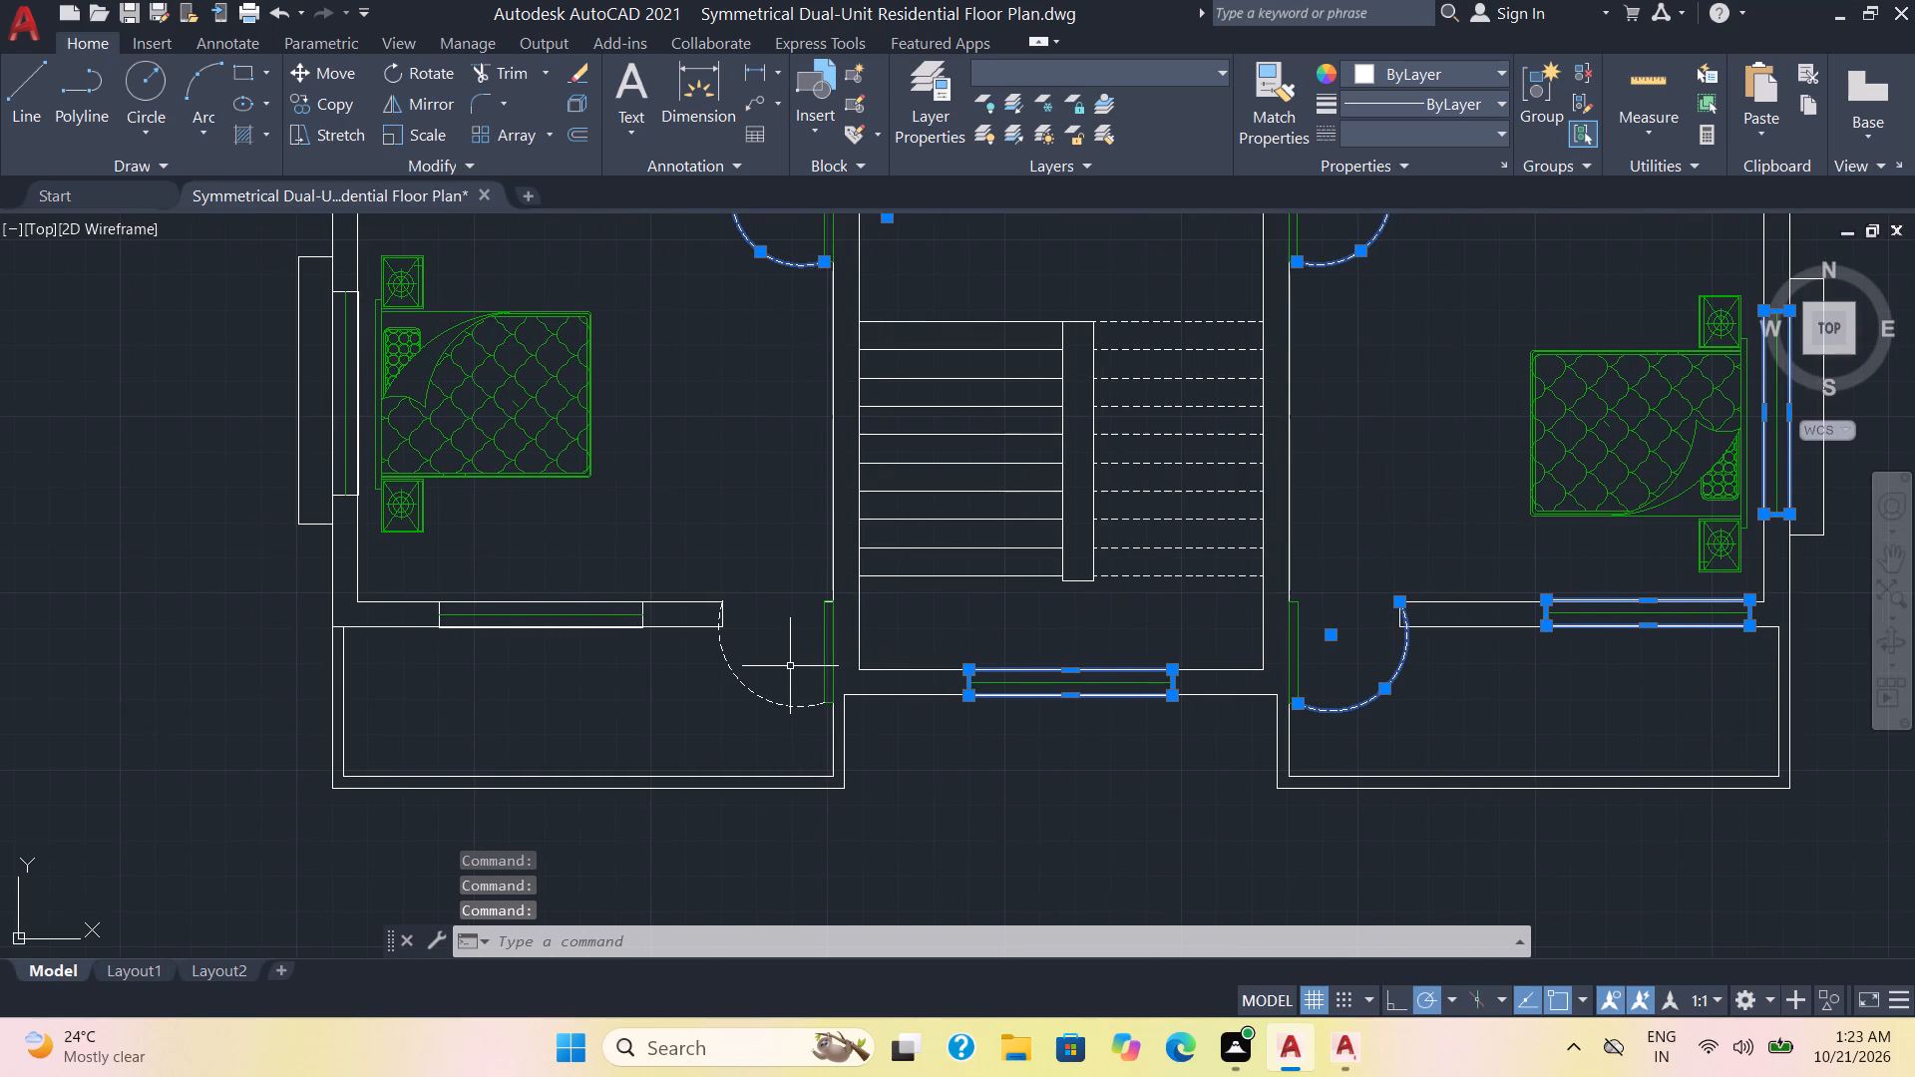
left_click(769, 700)
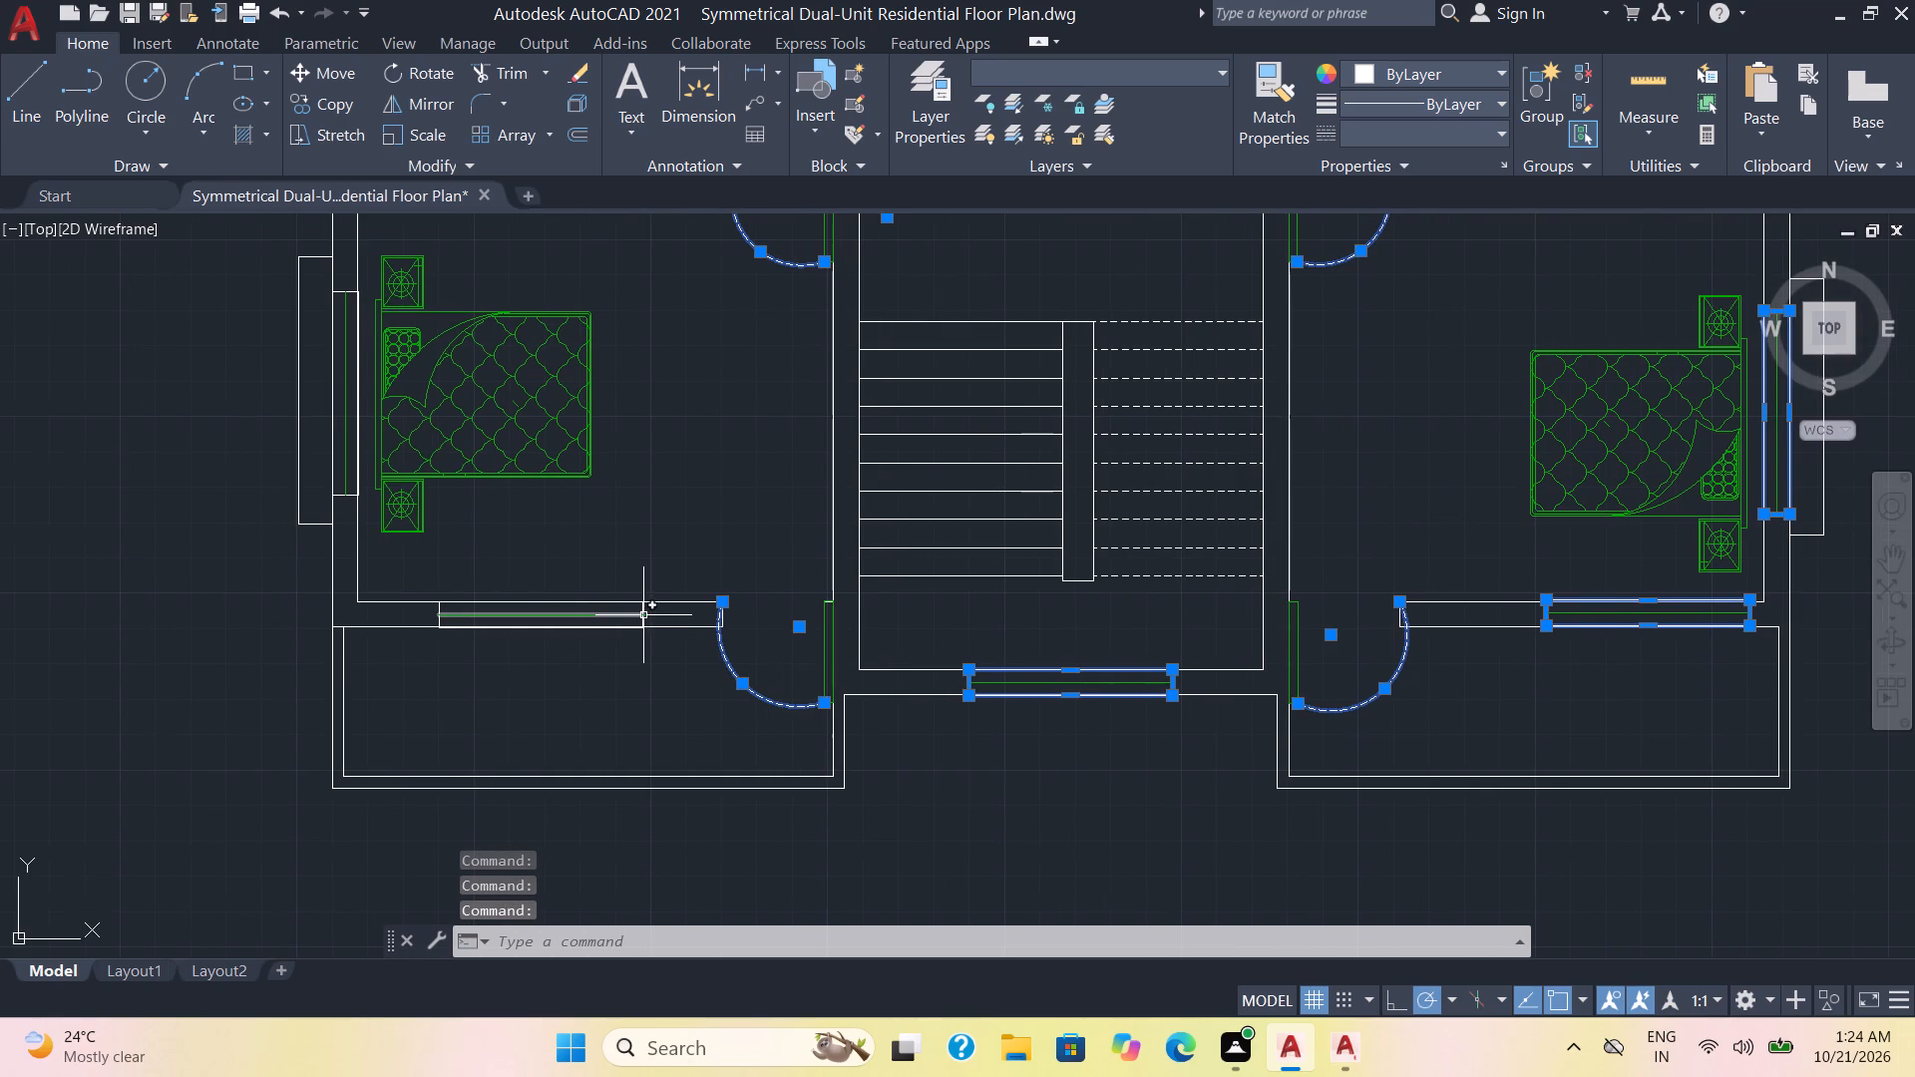
left_click(644, 609)
scroll(737, 556, "down", 2)
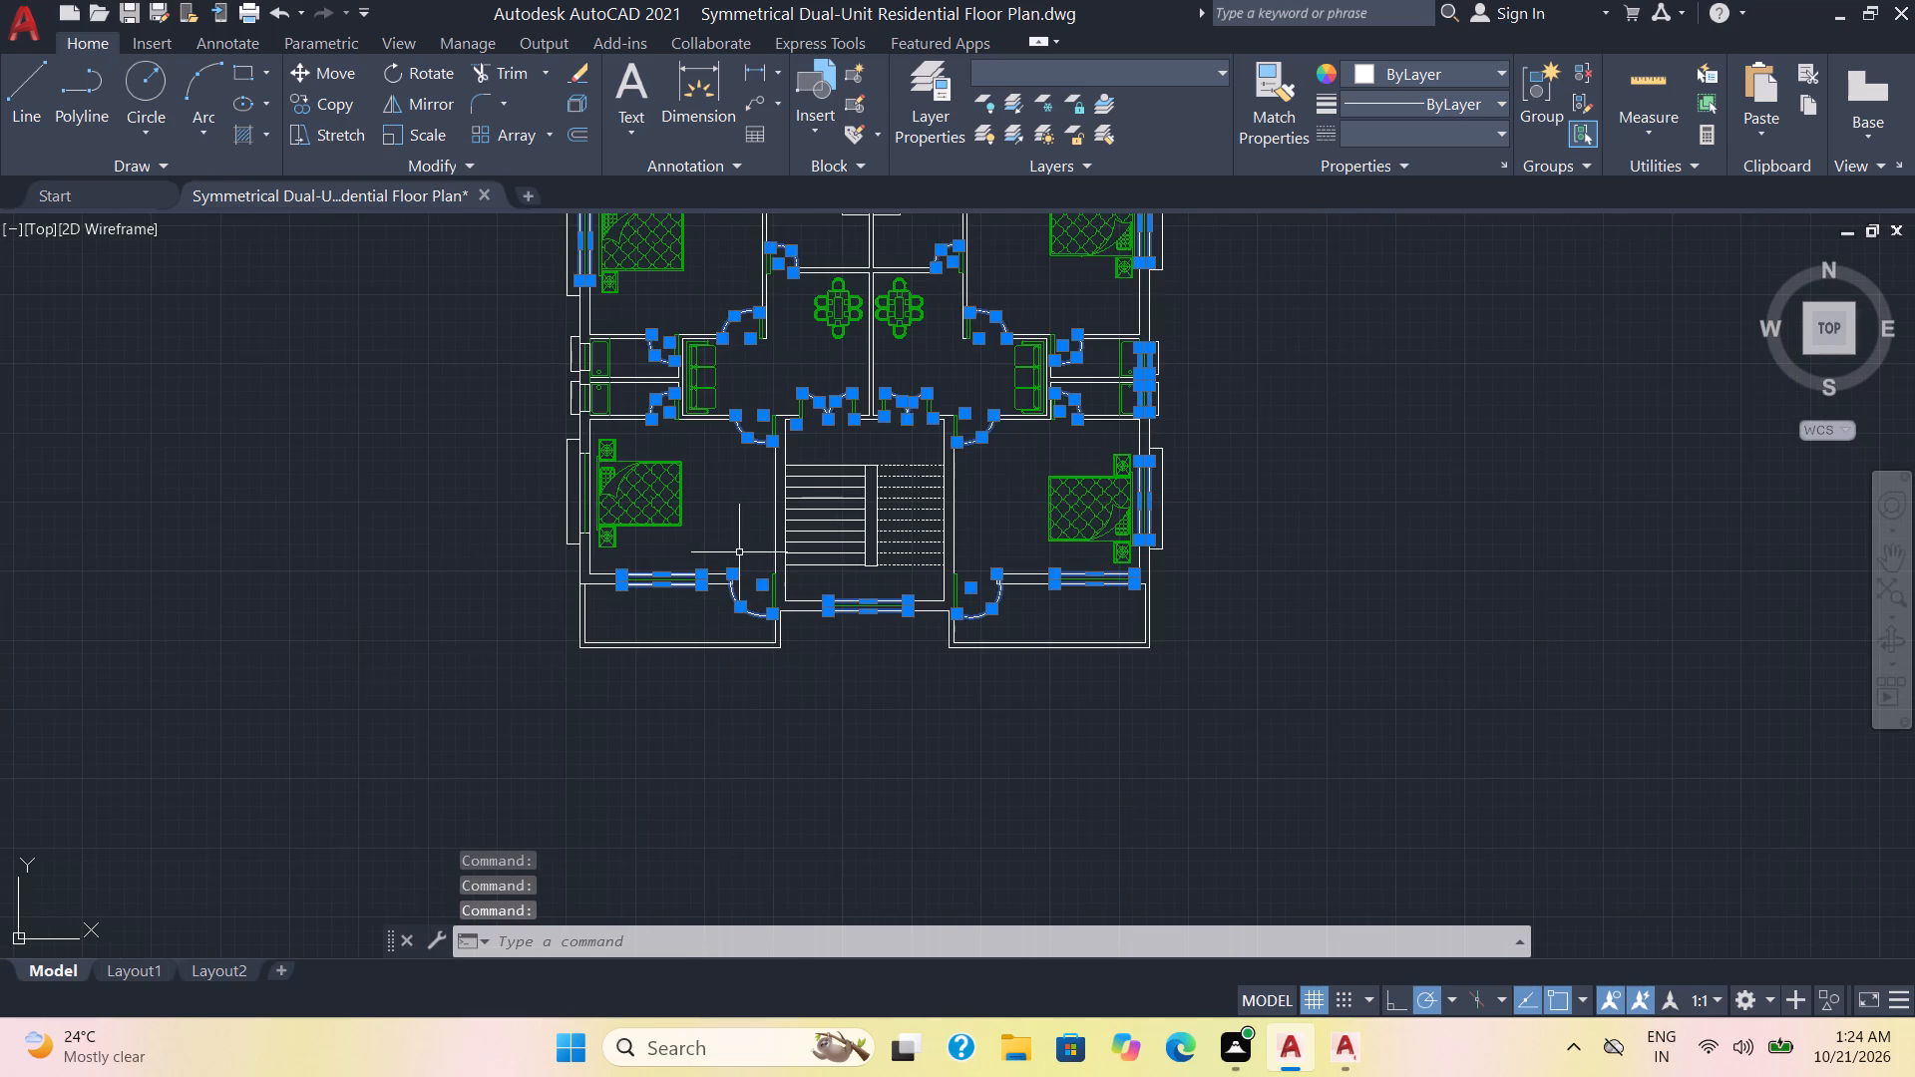
scroll(739, 550, "down", 1)
middle_click_drag(739, 550, 907, 592)
scroll(907, 592, "up", 2)
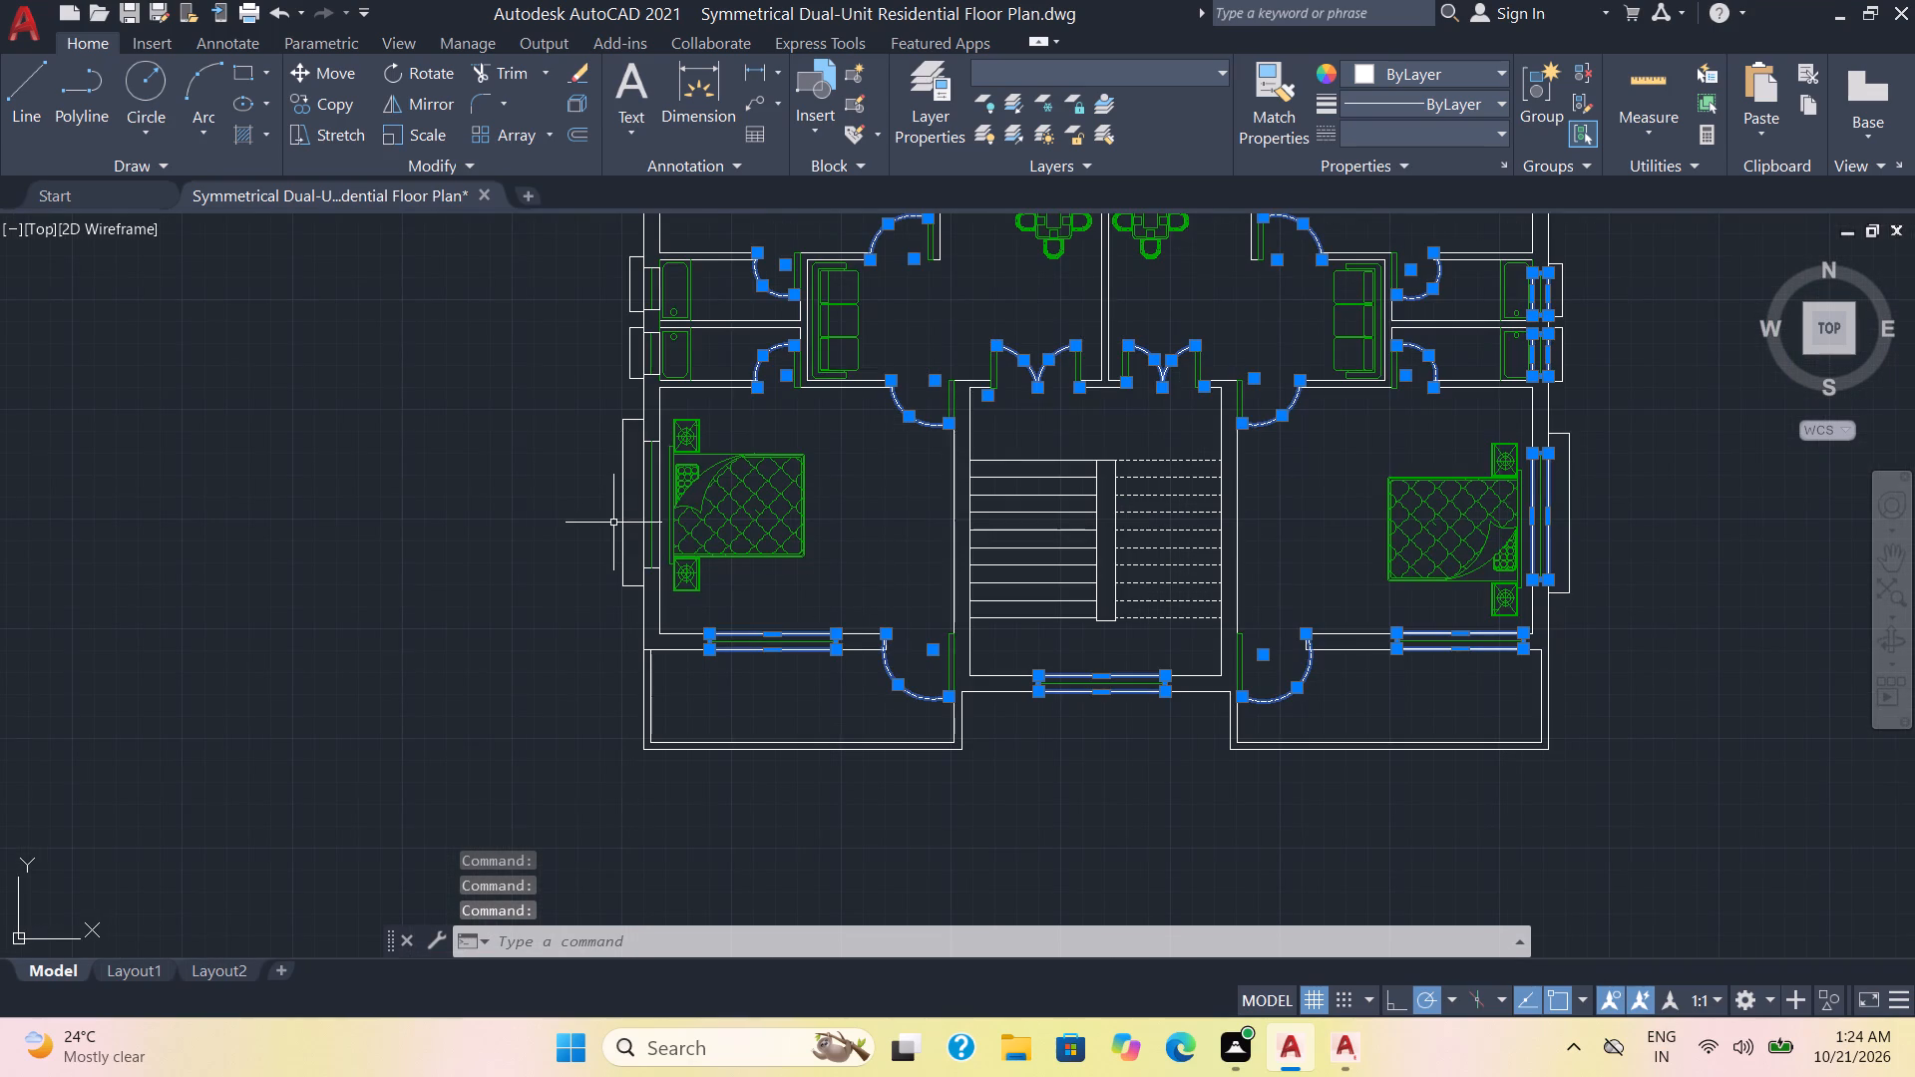
scroll(644, 509, "up", 1)
left_click(640, 512)
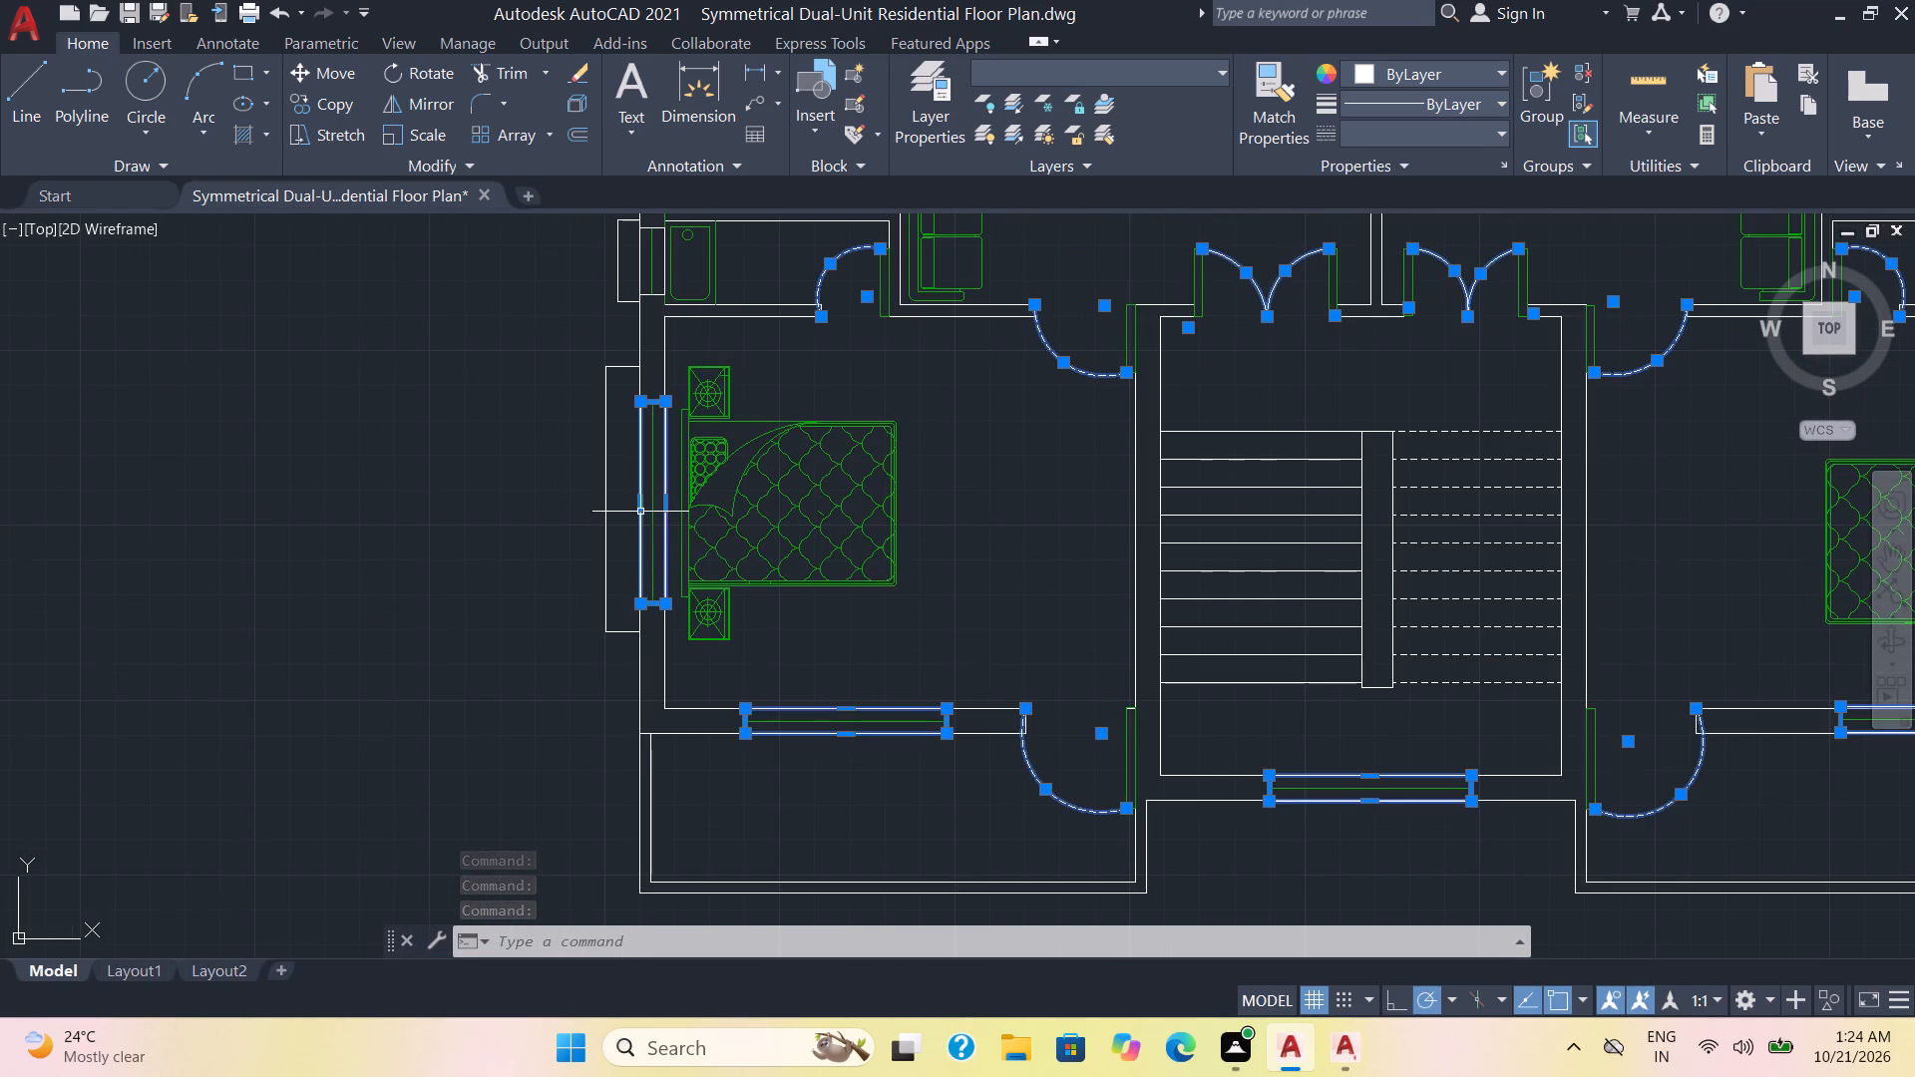
middle_click_drag(737, 360, 785, 596)
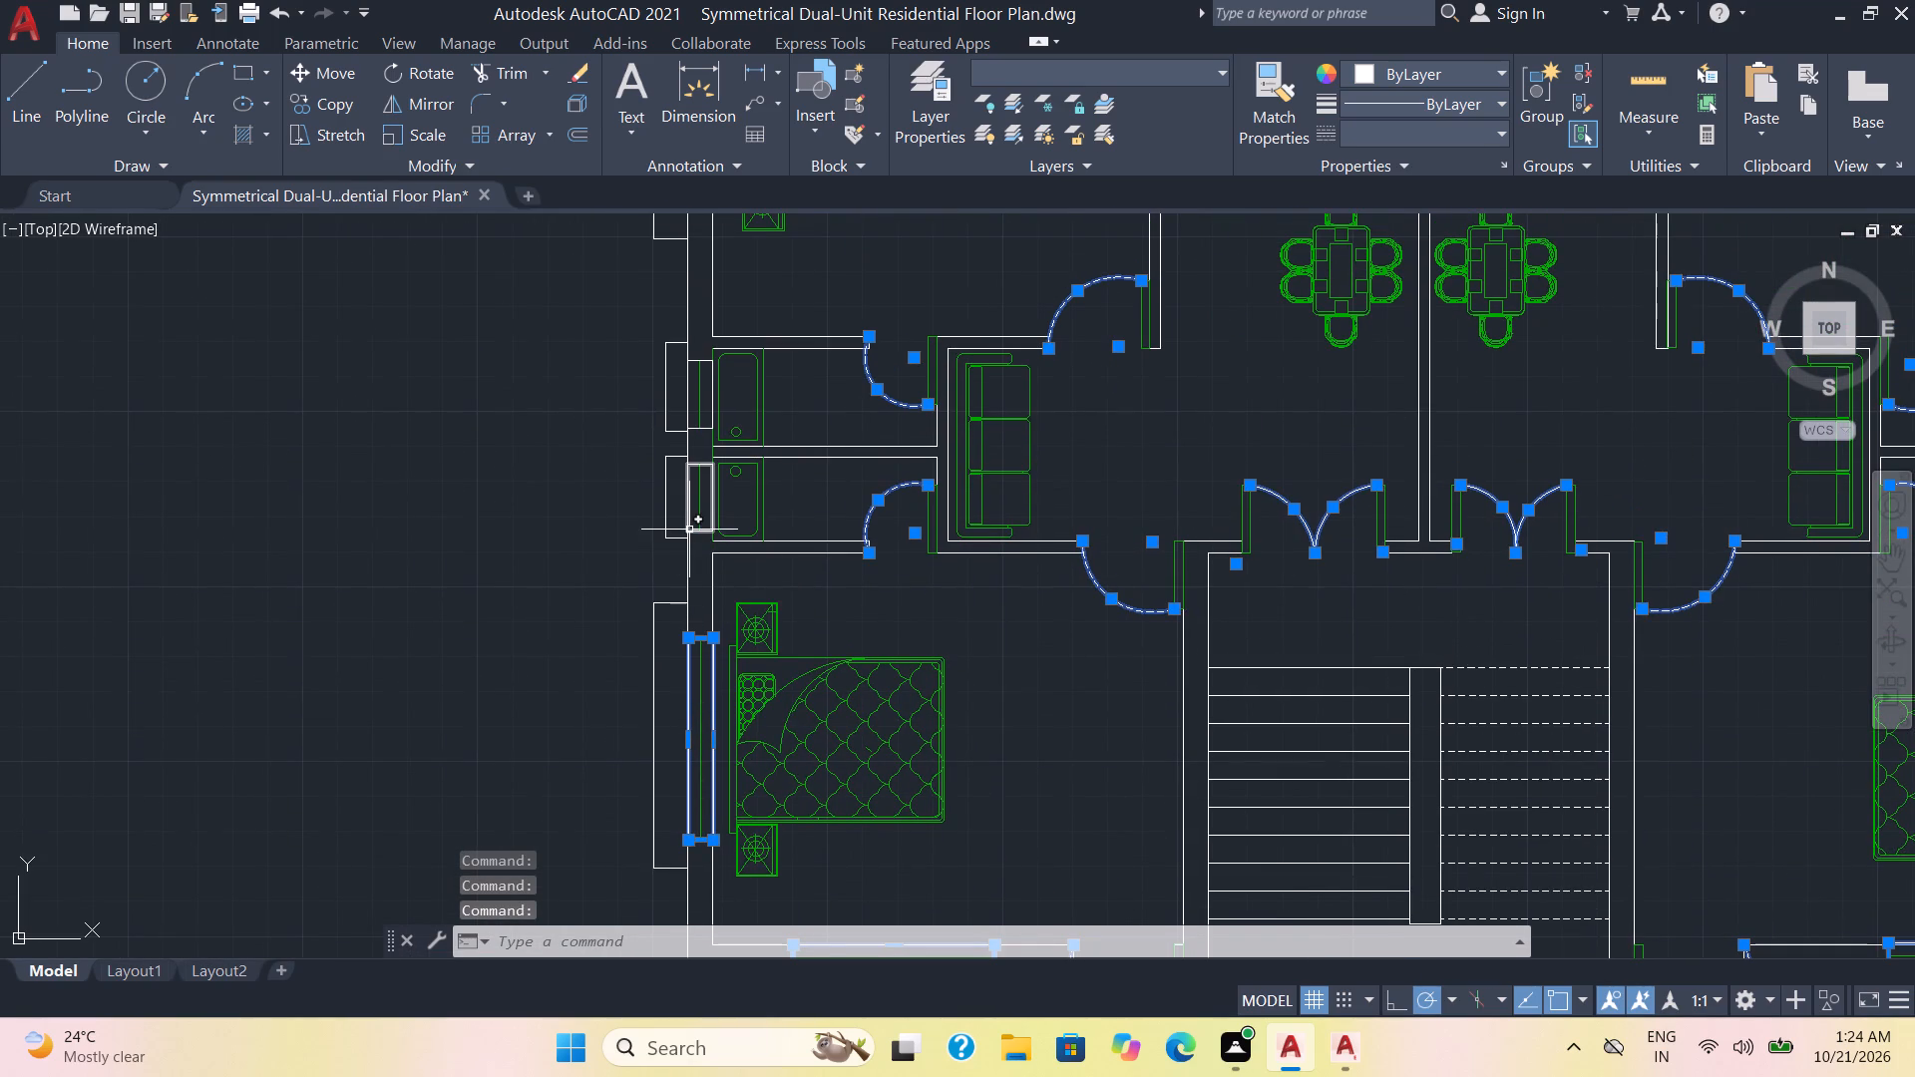
left_click(689, 526)
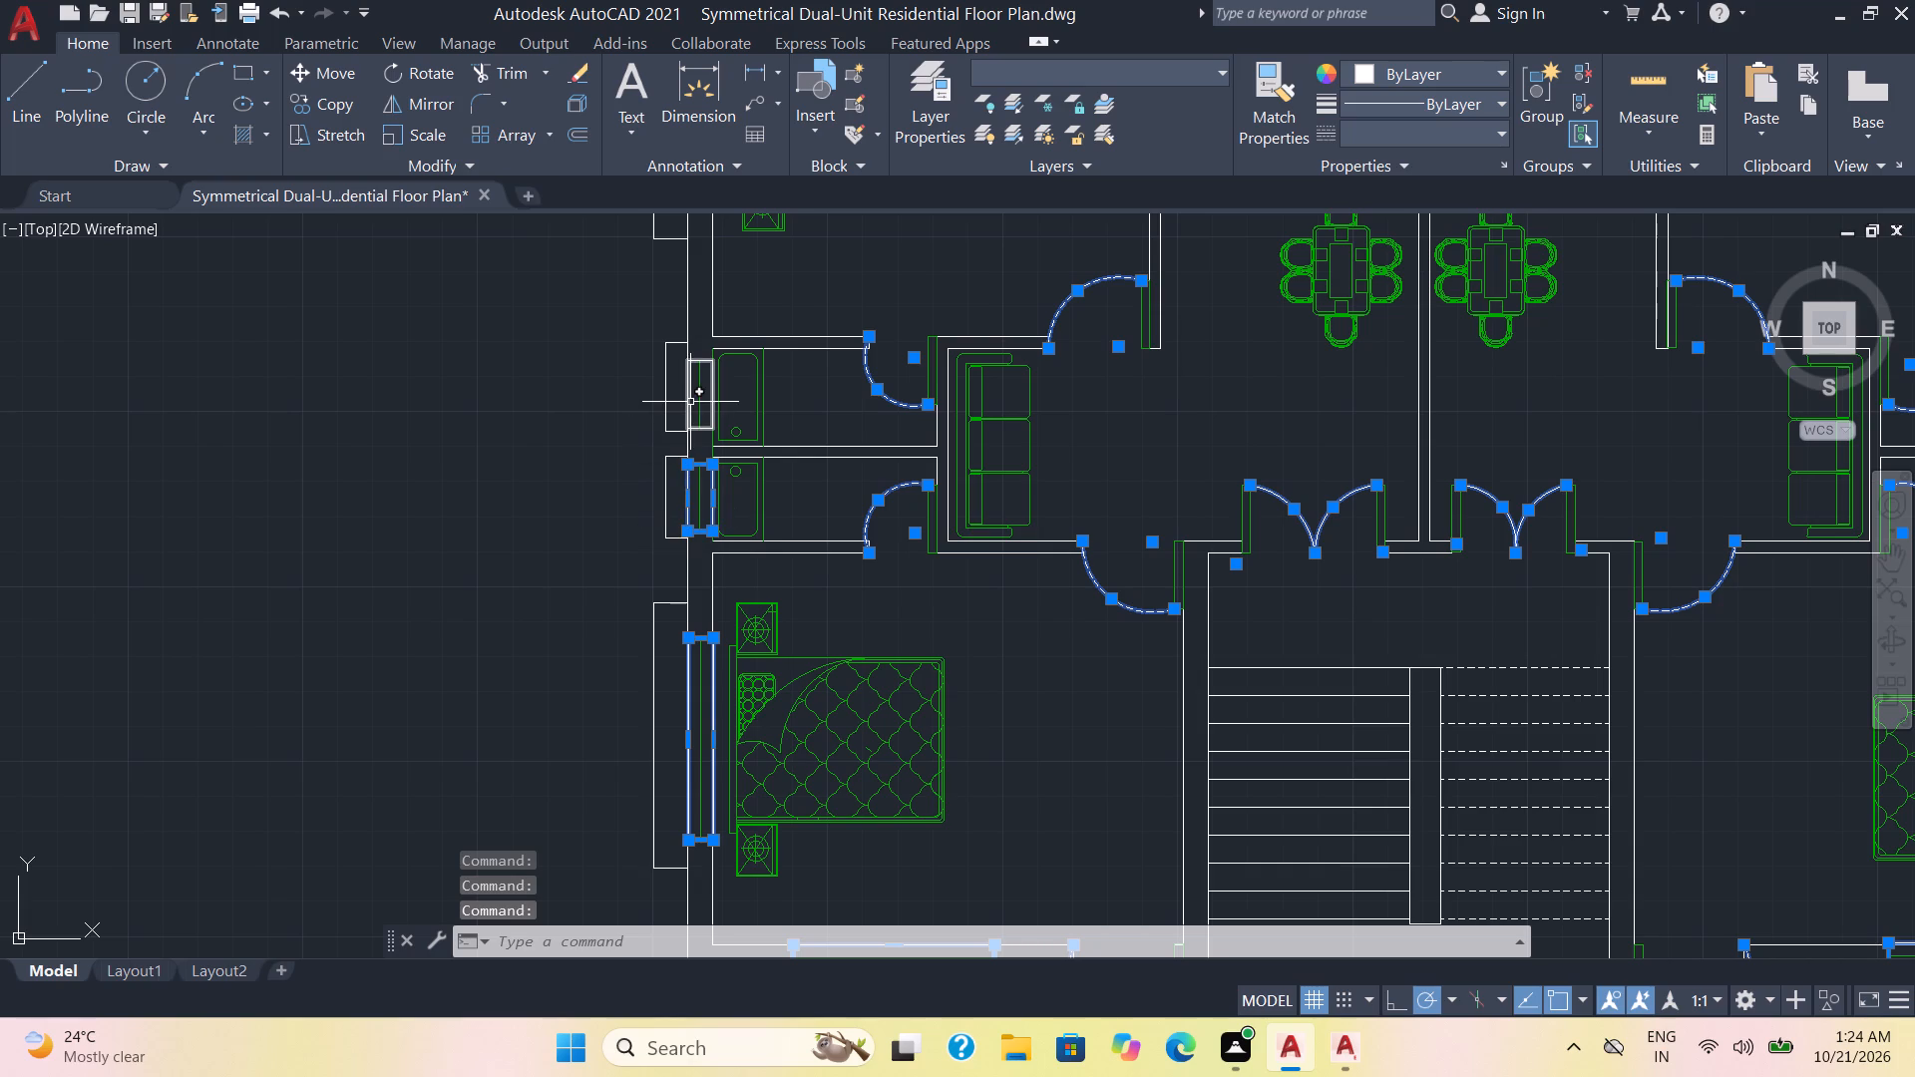
left_click(690, 402)
Assign the selected window frames and door swings to the lines layer and clear the selection.
scroll(1006, 626, "down", 1)
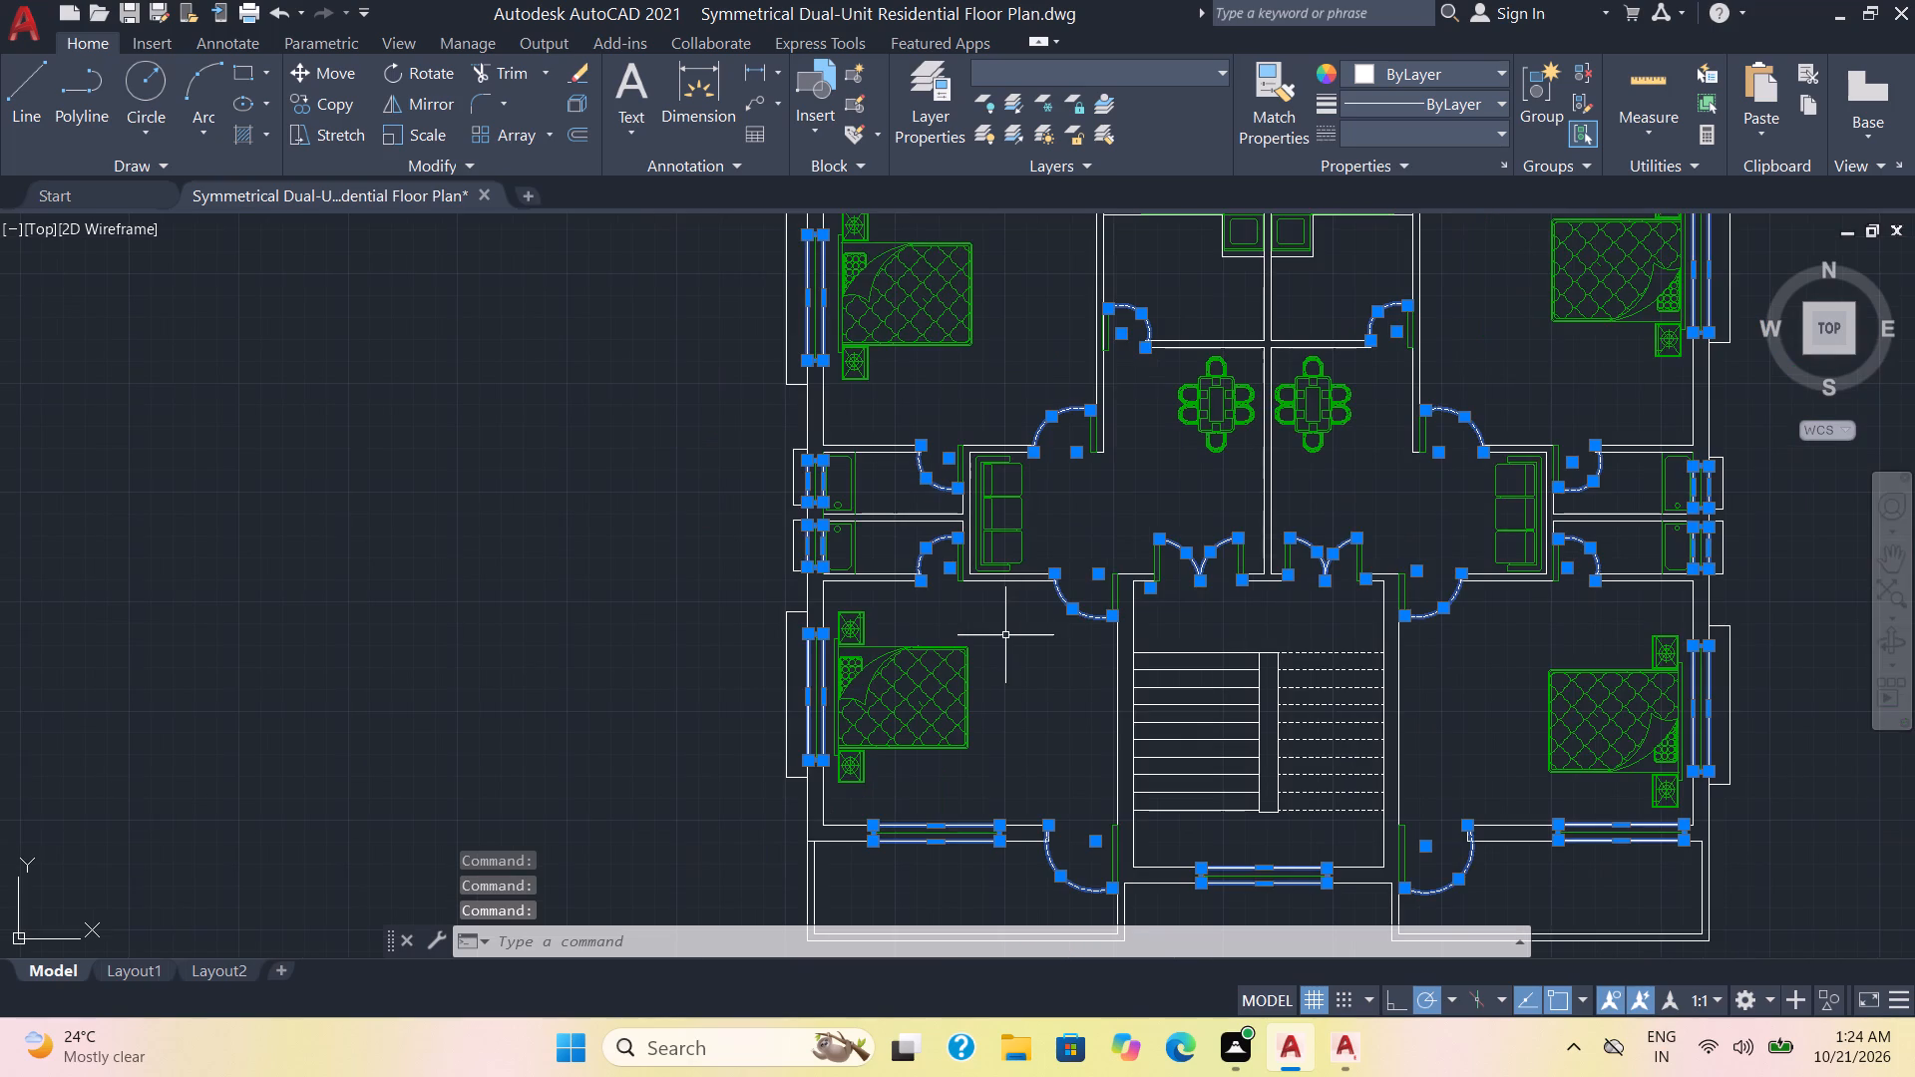
left_click(1199, 71)
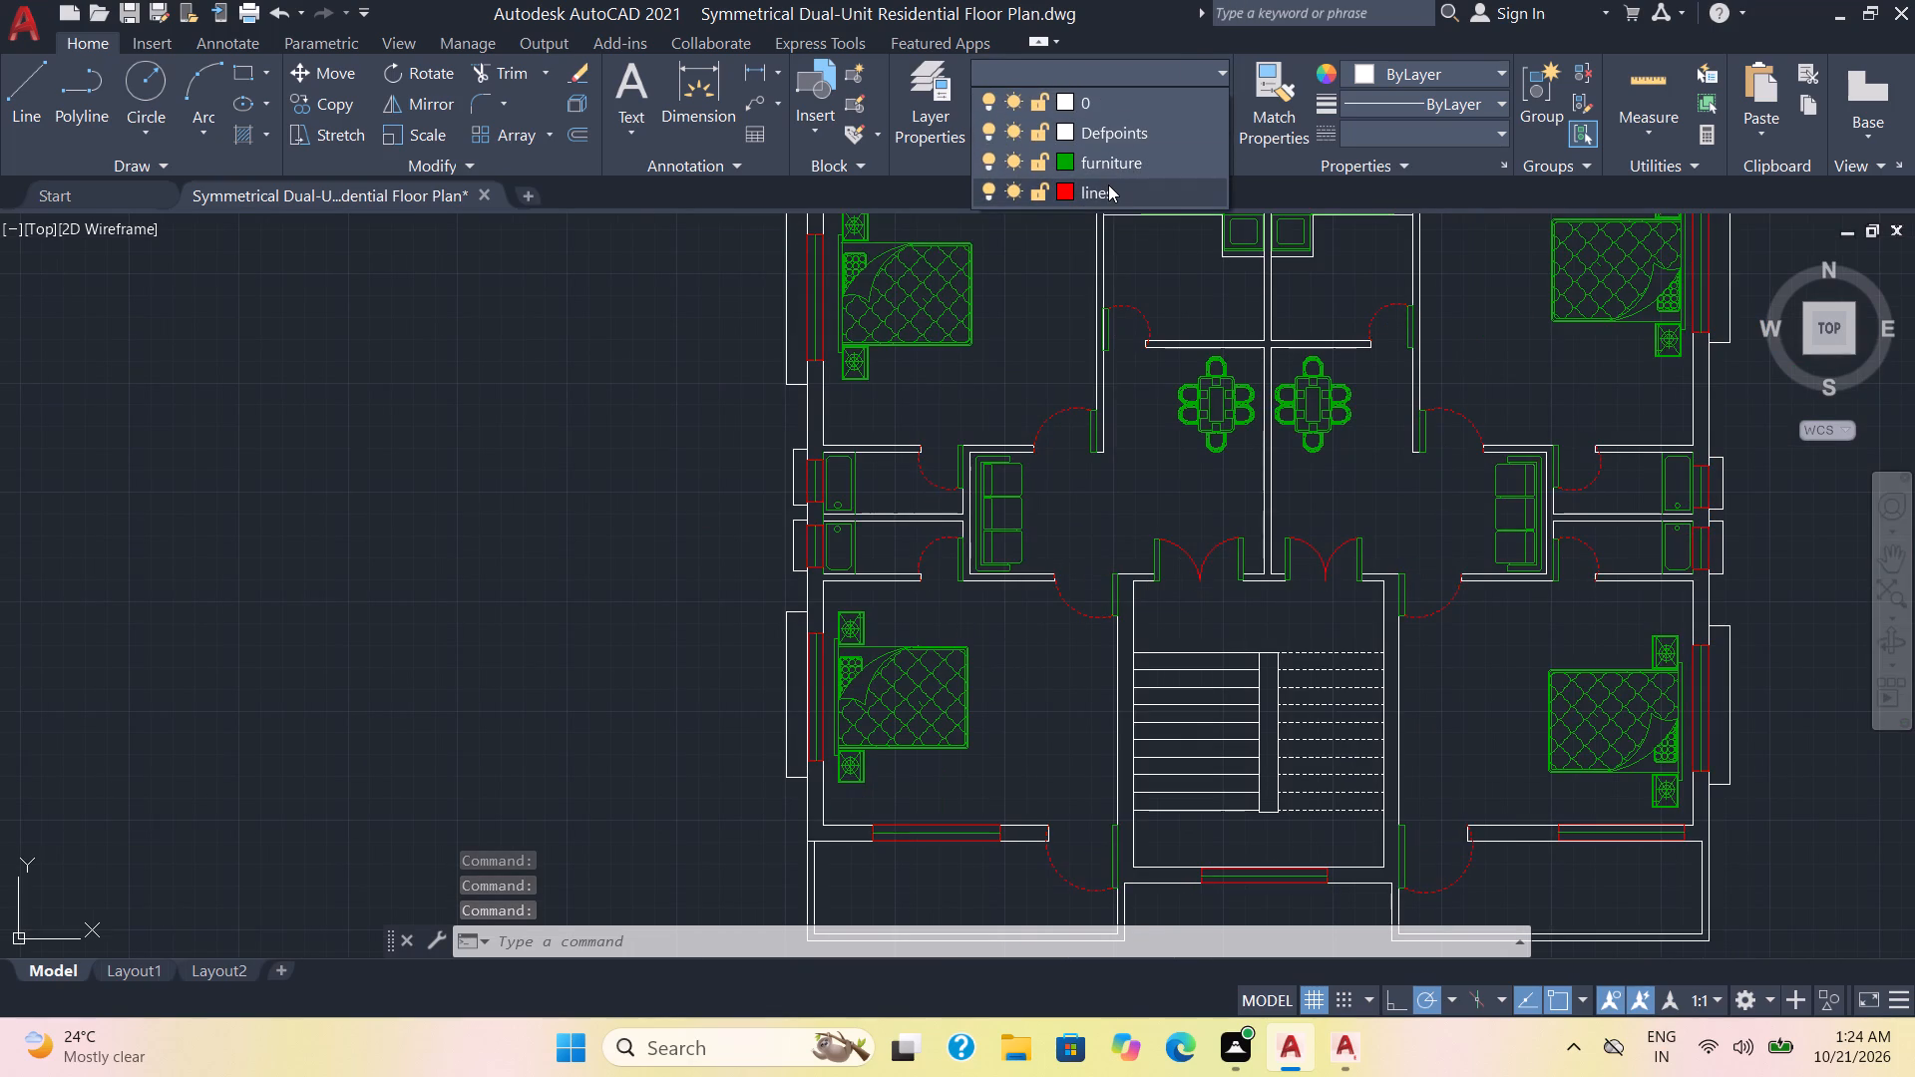
left_click(1108, 185)
scroll(1305, 449, "down", 1)
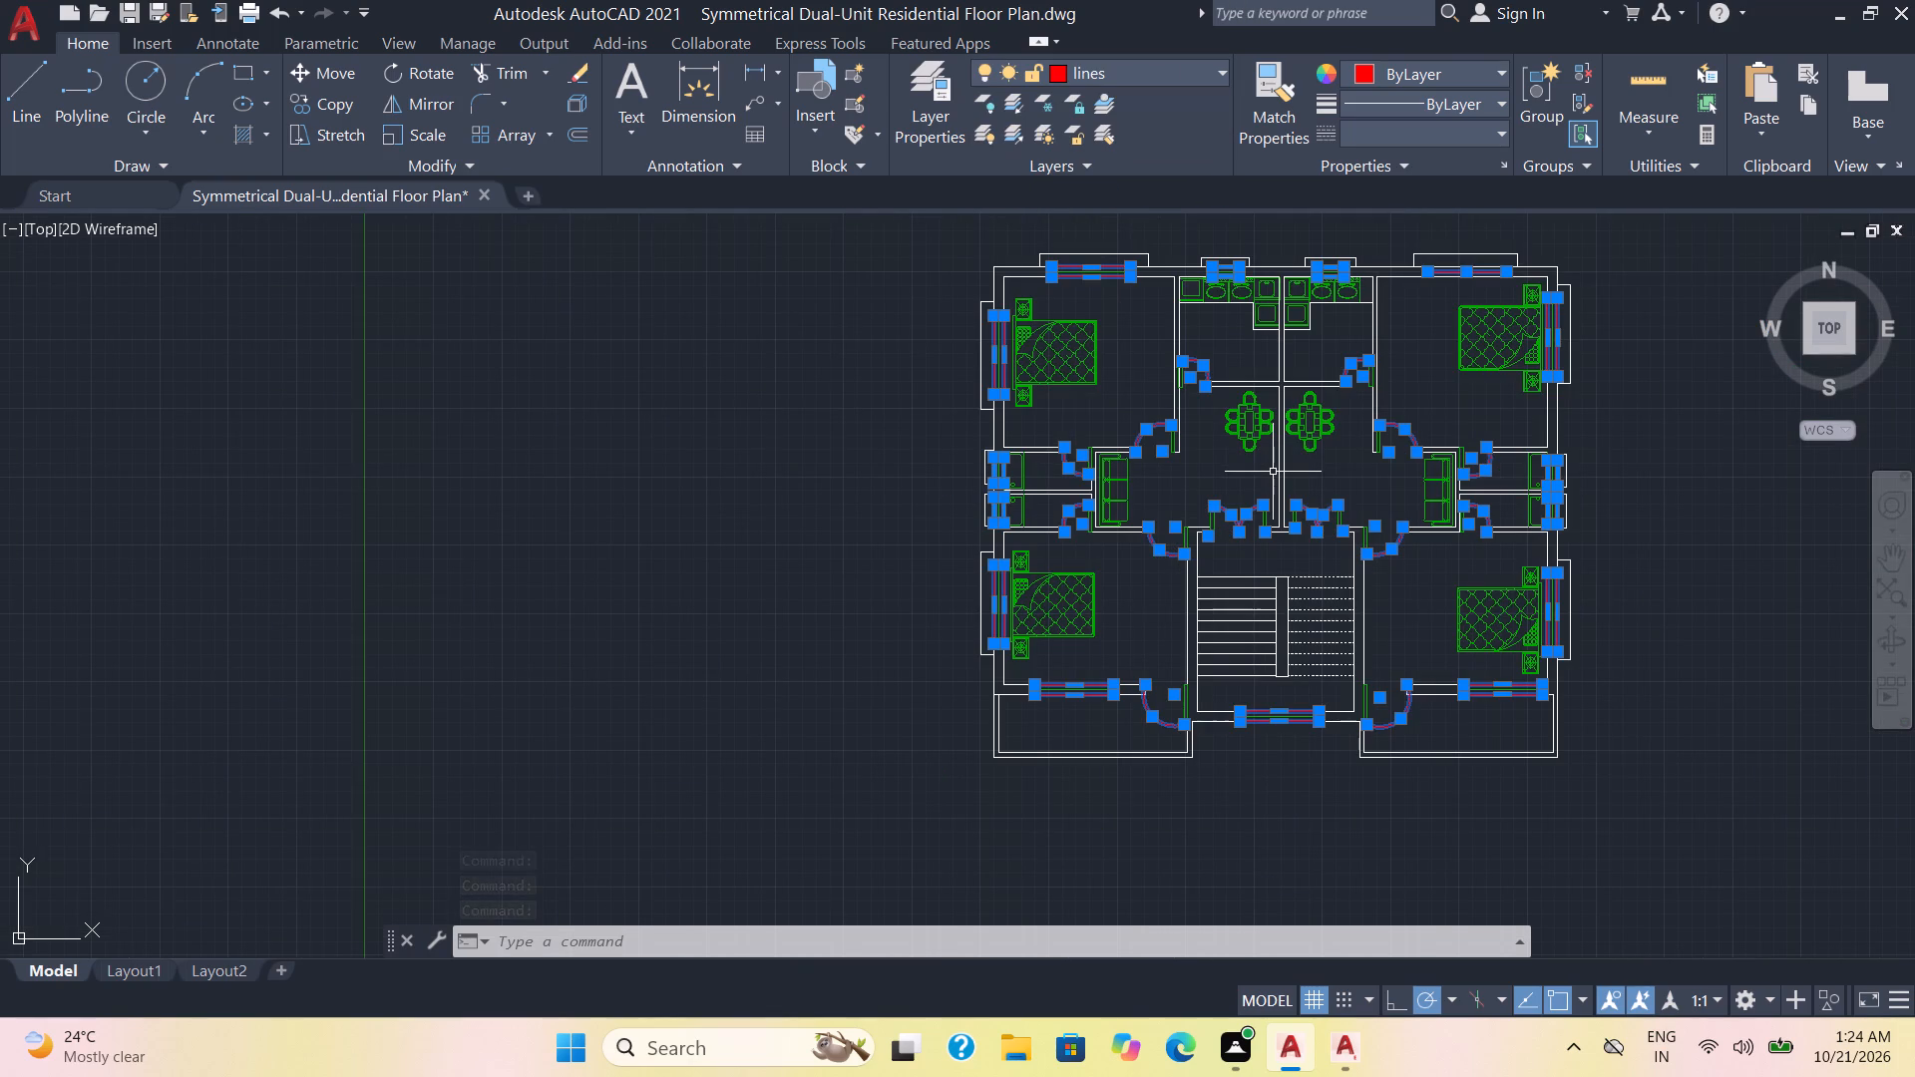
key("Escape")
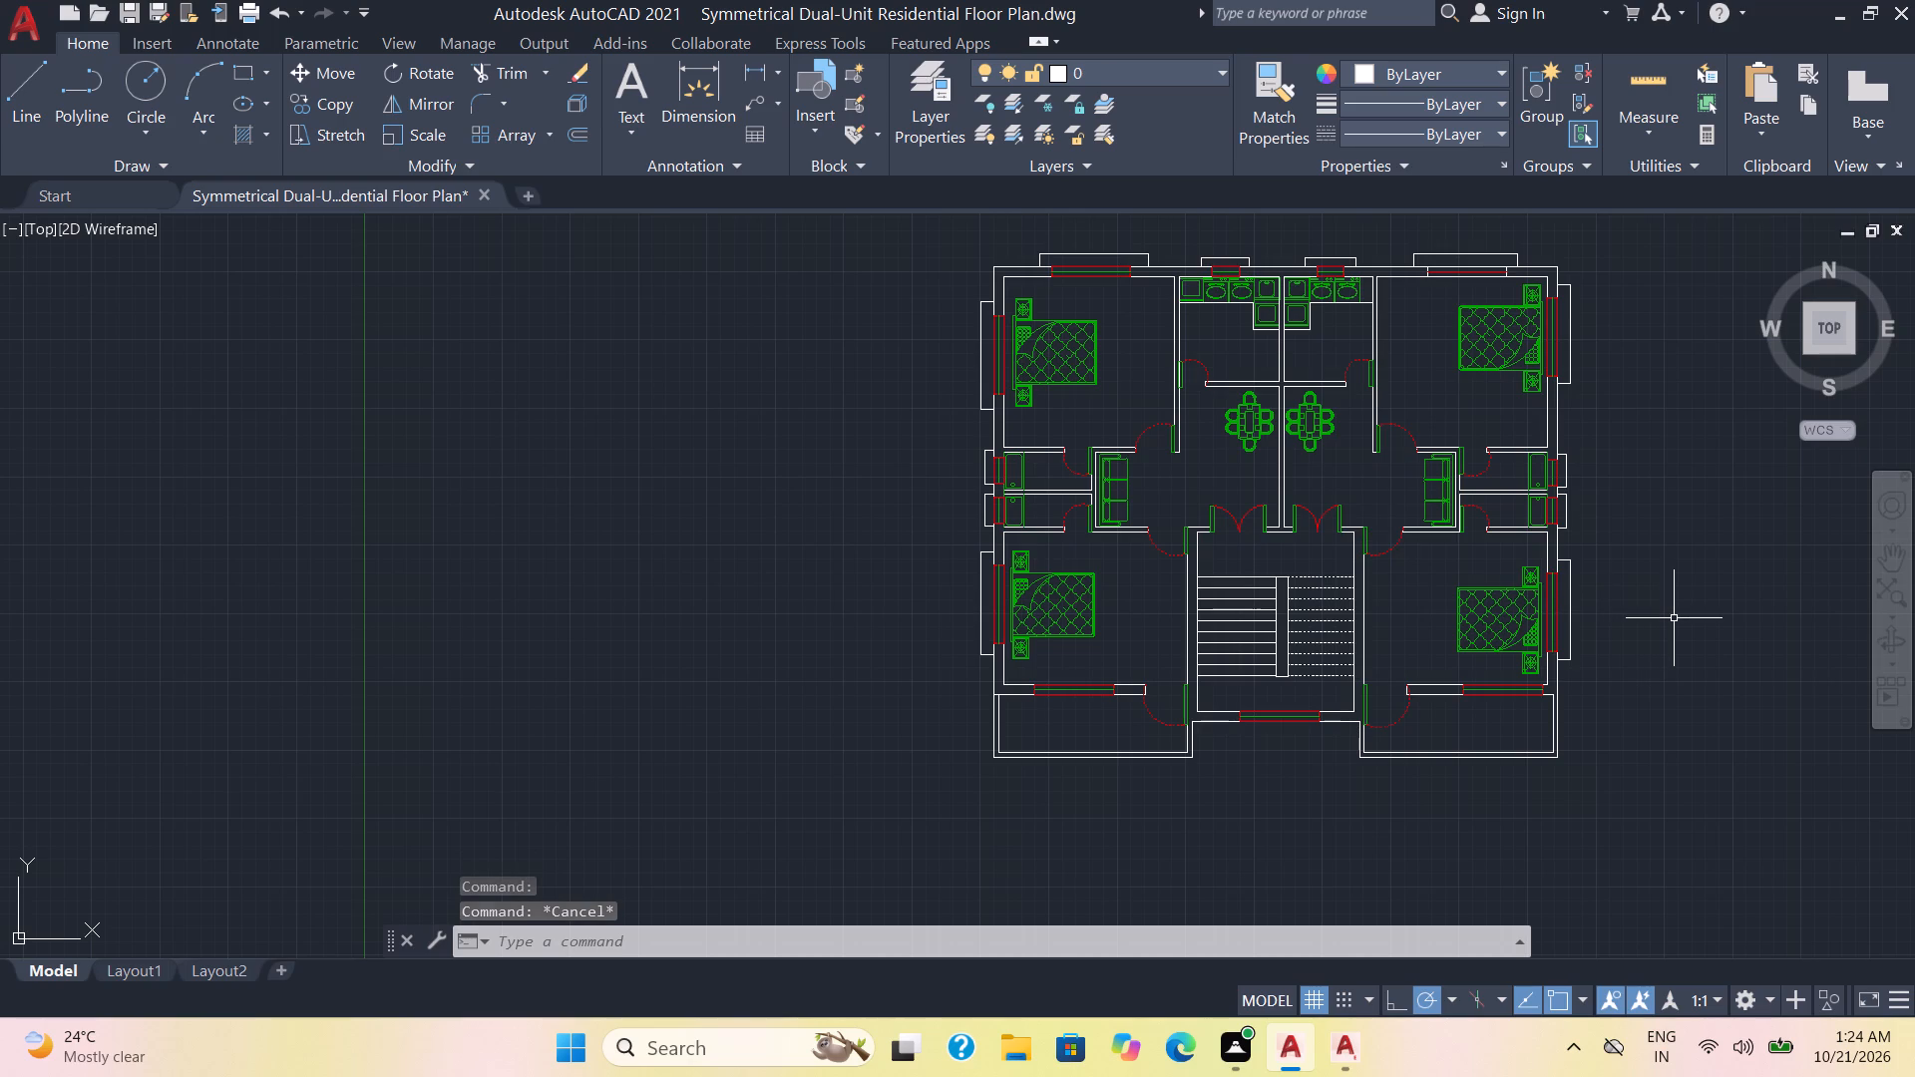
Save the floor plan drawing.
middle_click_drag(1676, 618, 1468, 652)
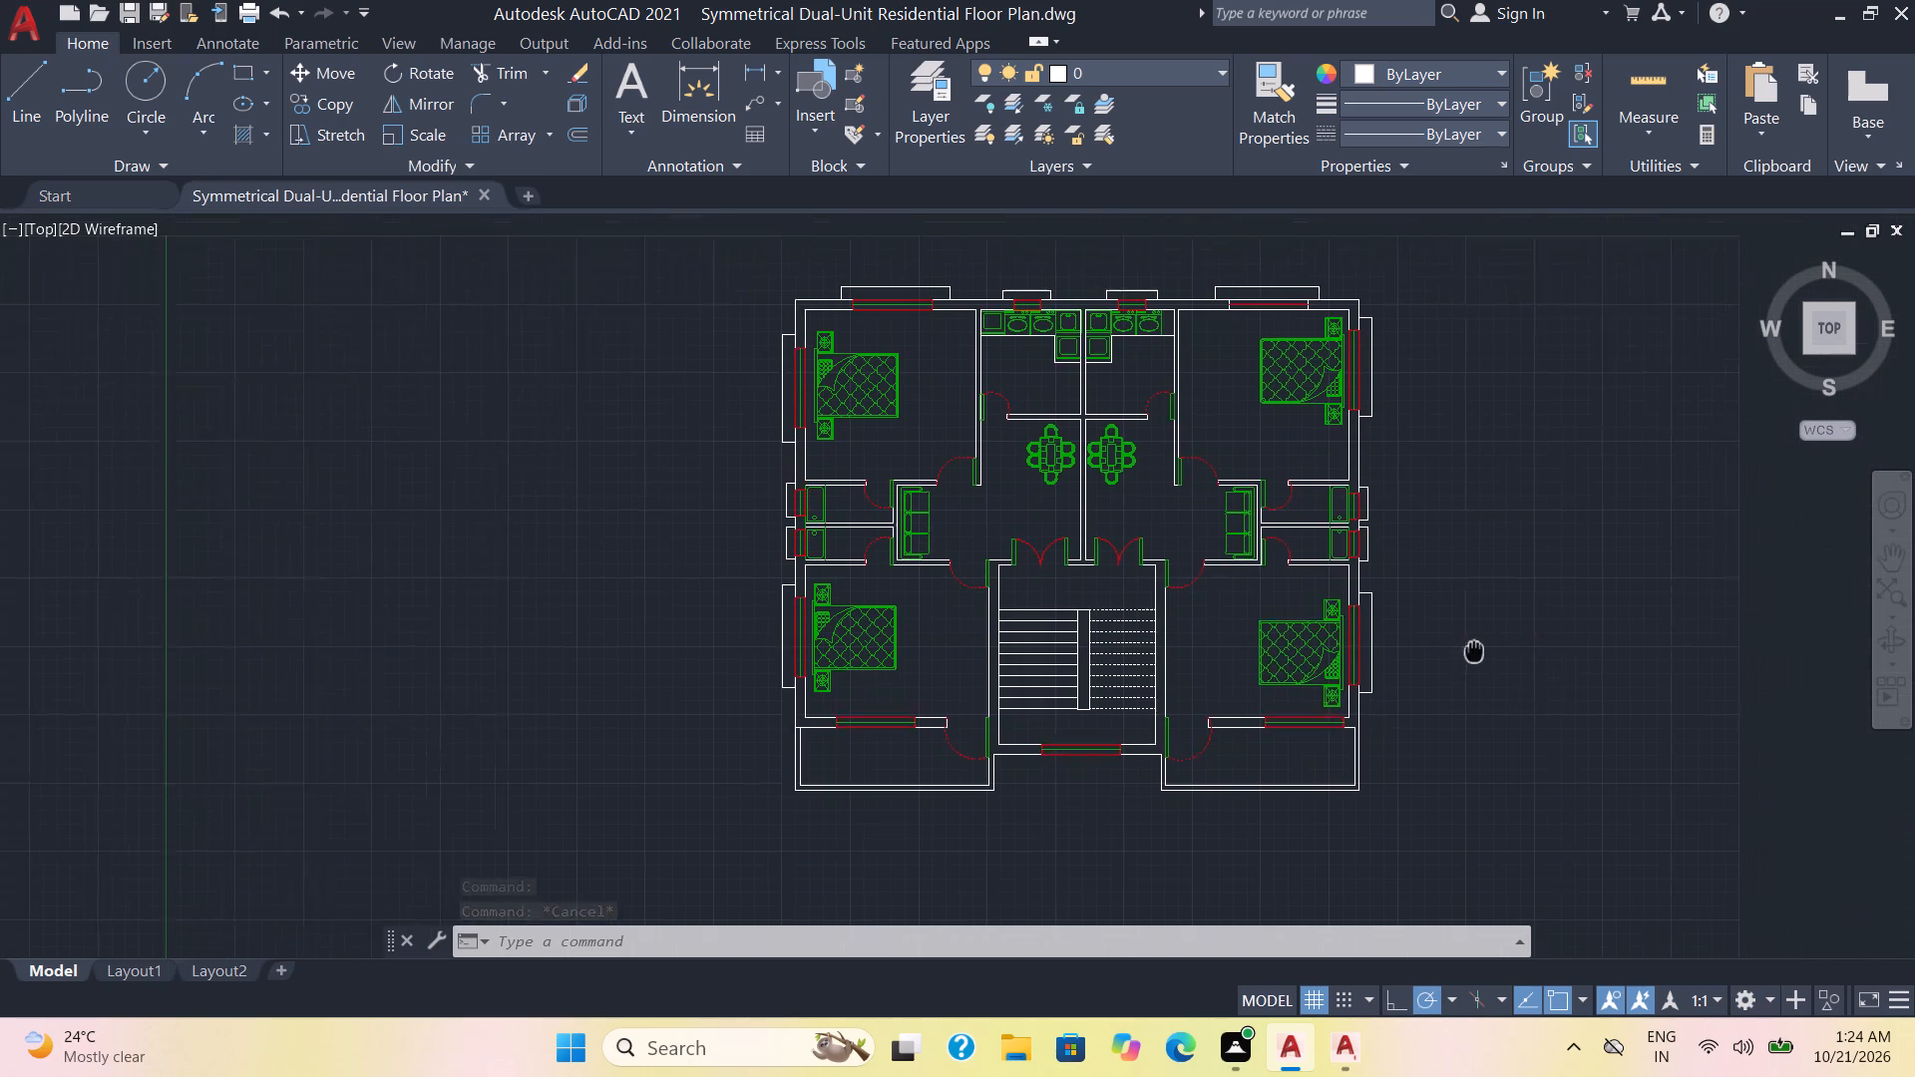
middle_click_drag(1468, 652, 1243, 627)
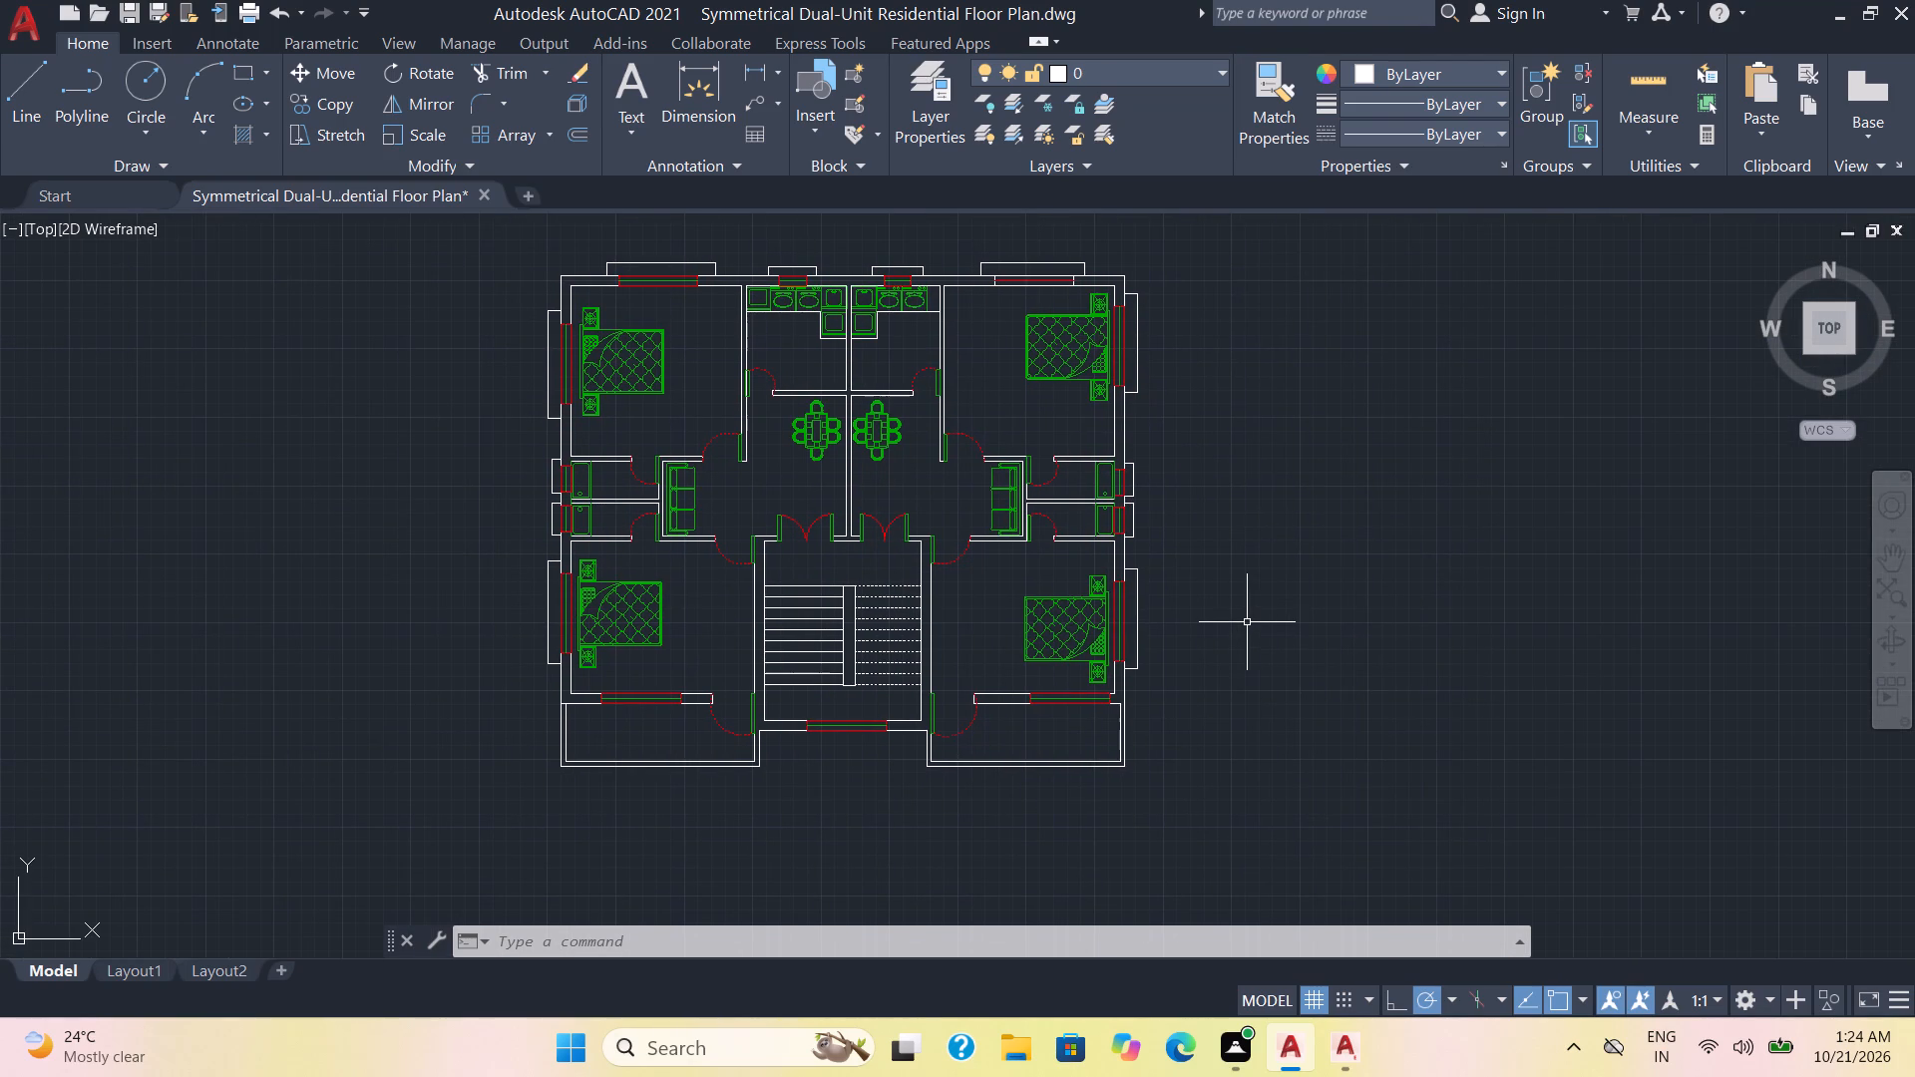
key("ctrl+s")
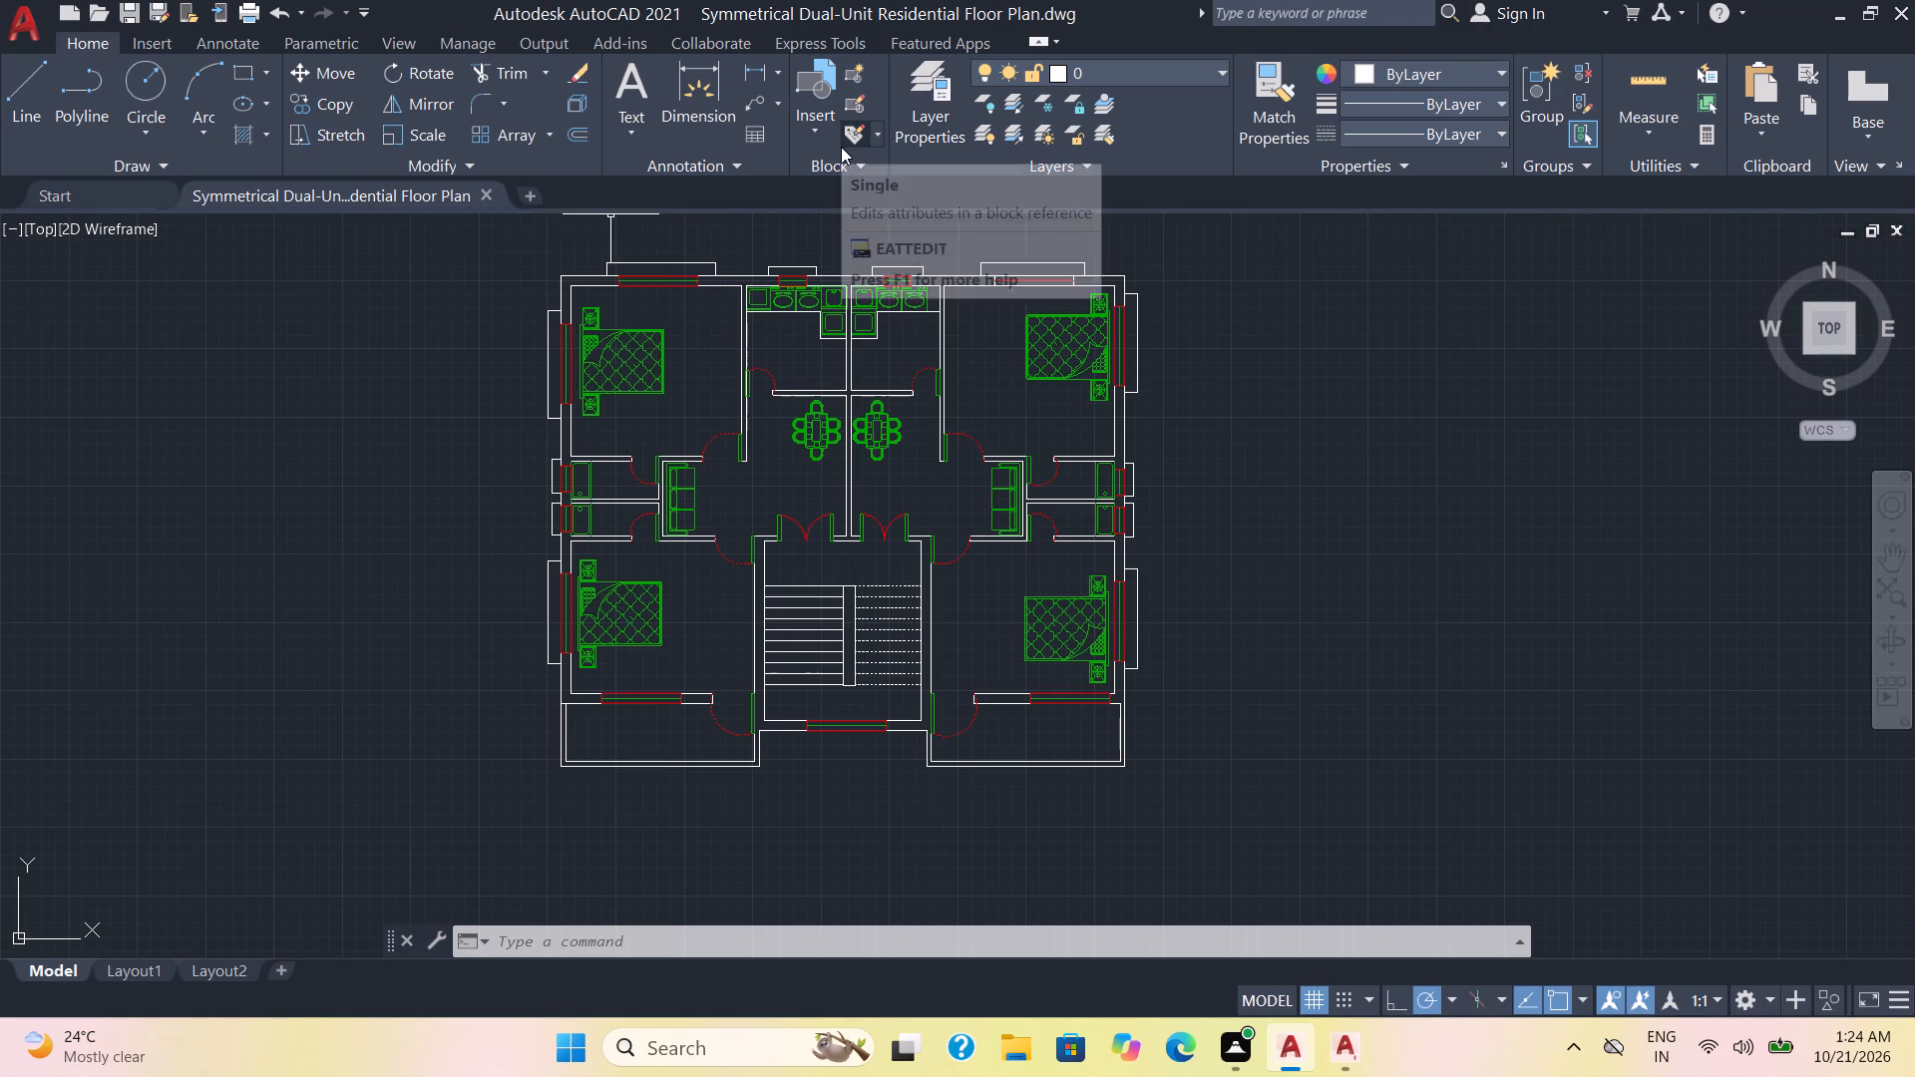
Create a new layer named windows.
key("l")
key("a")
key("Return")
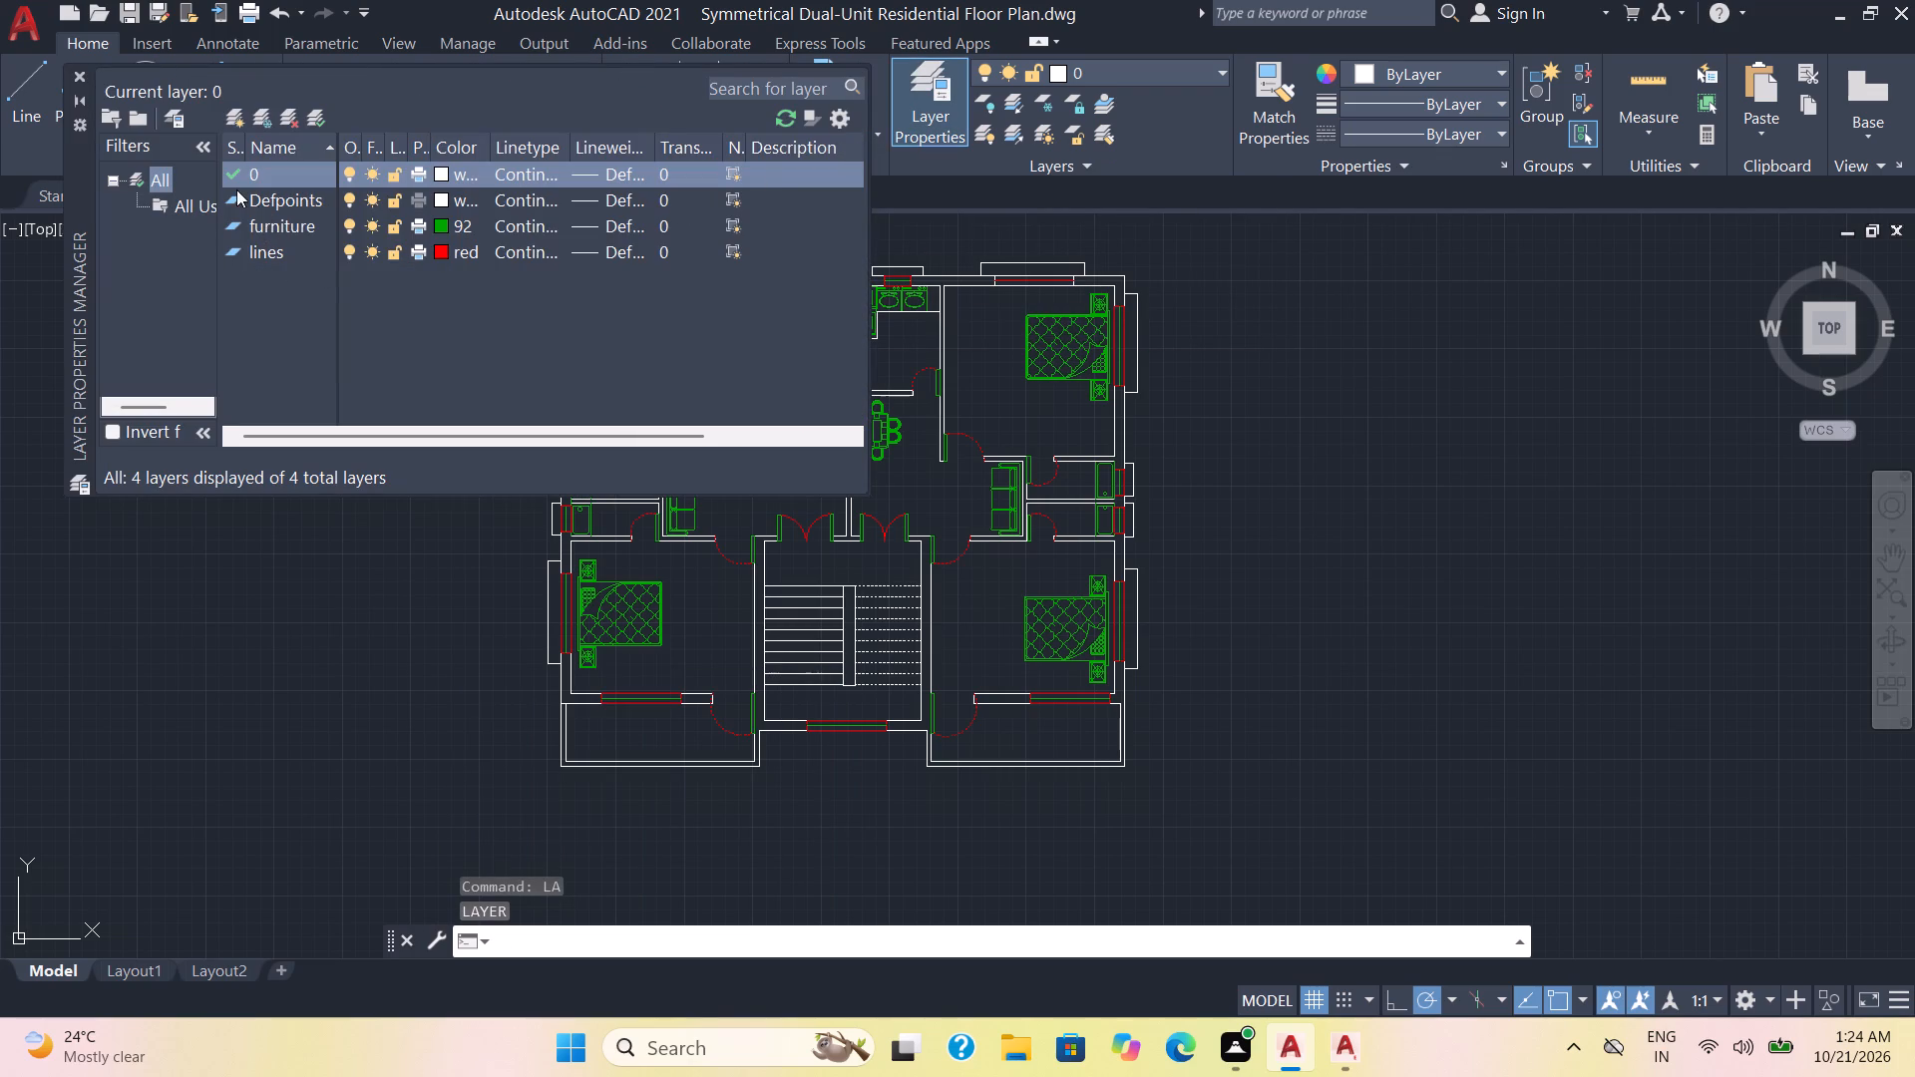
left_click(229, 121)
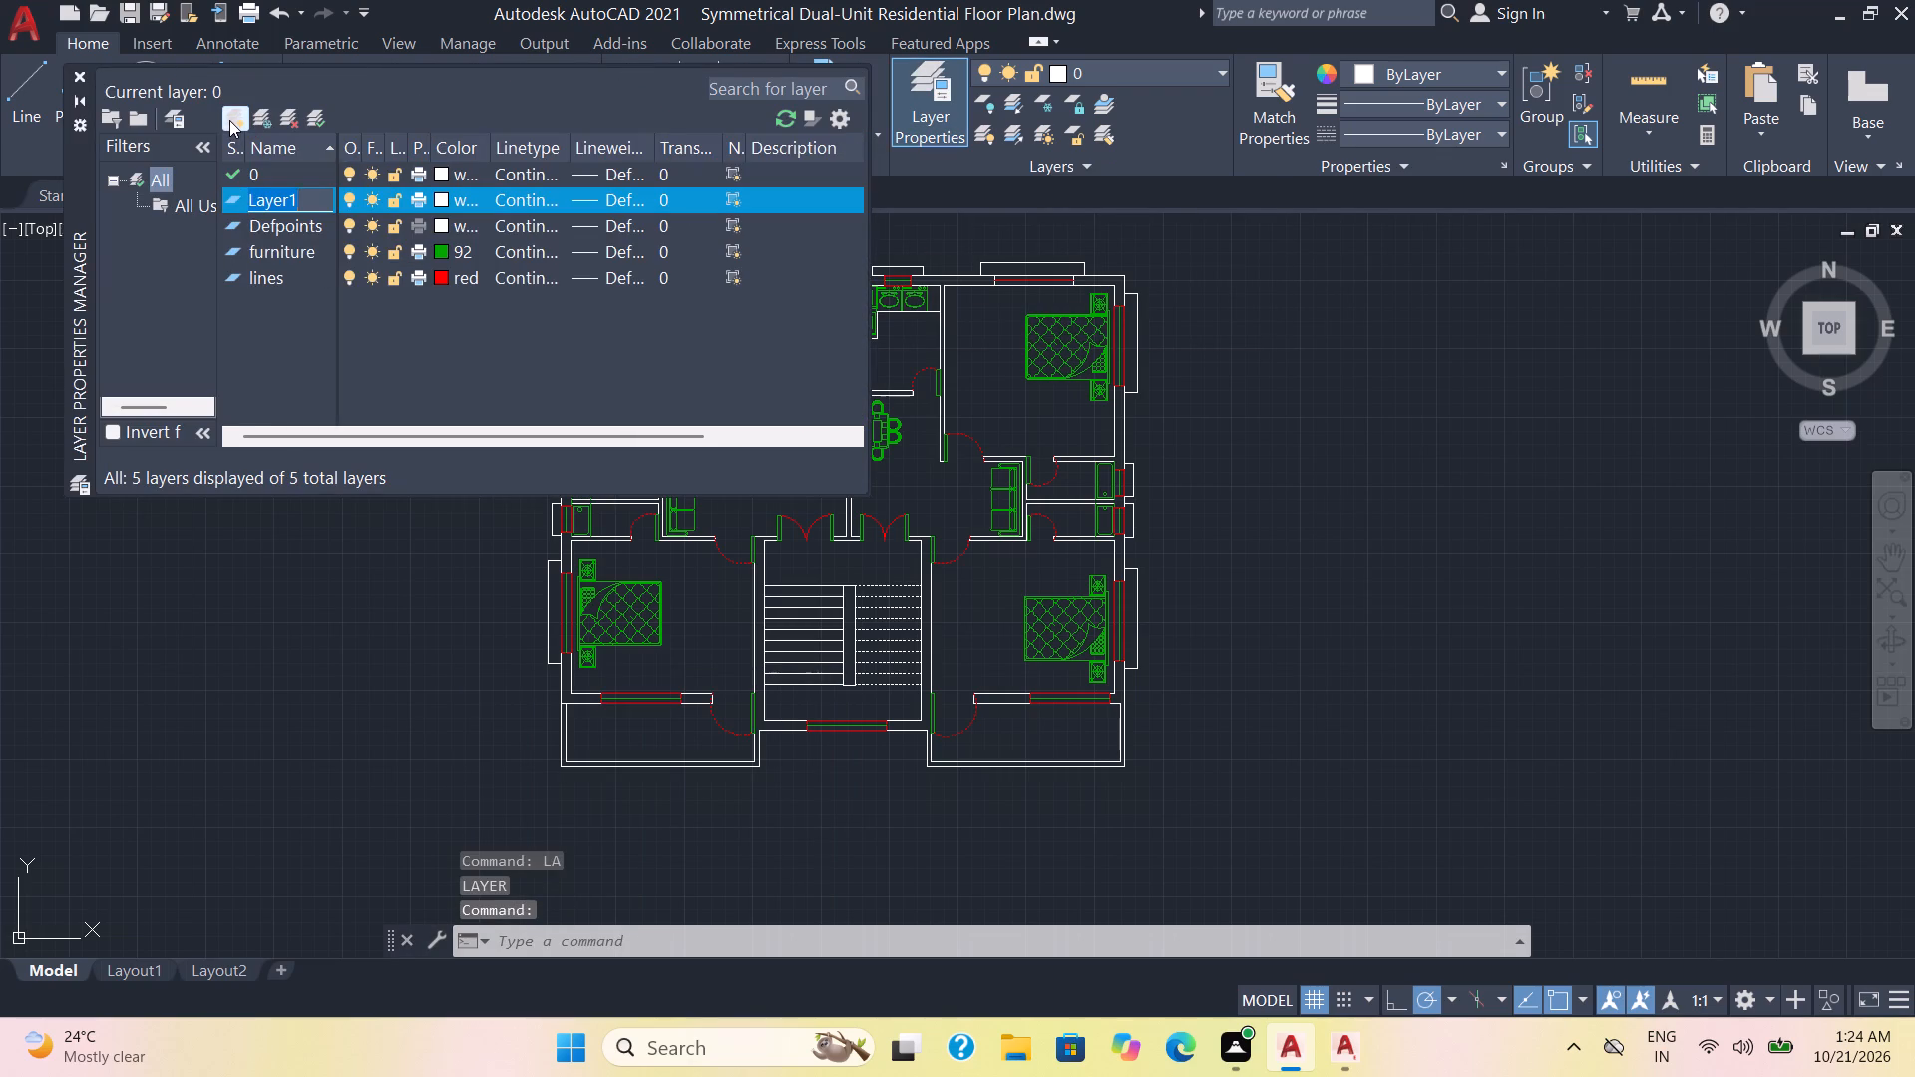
type("lines")
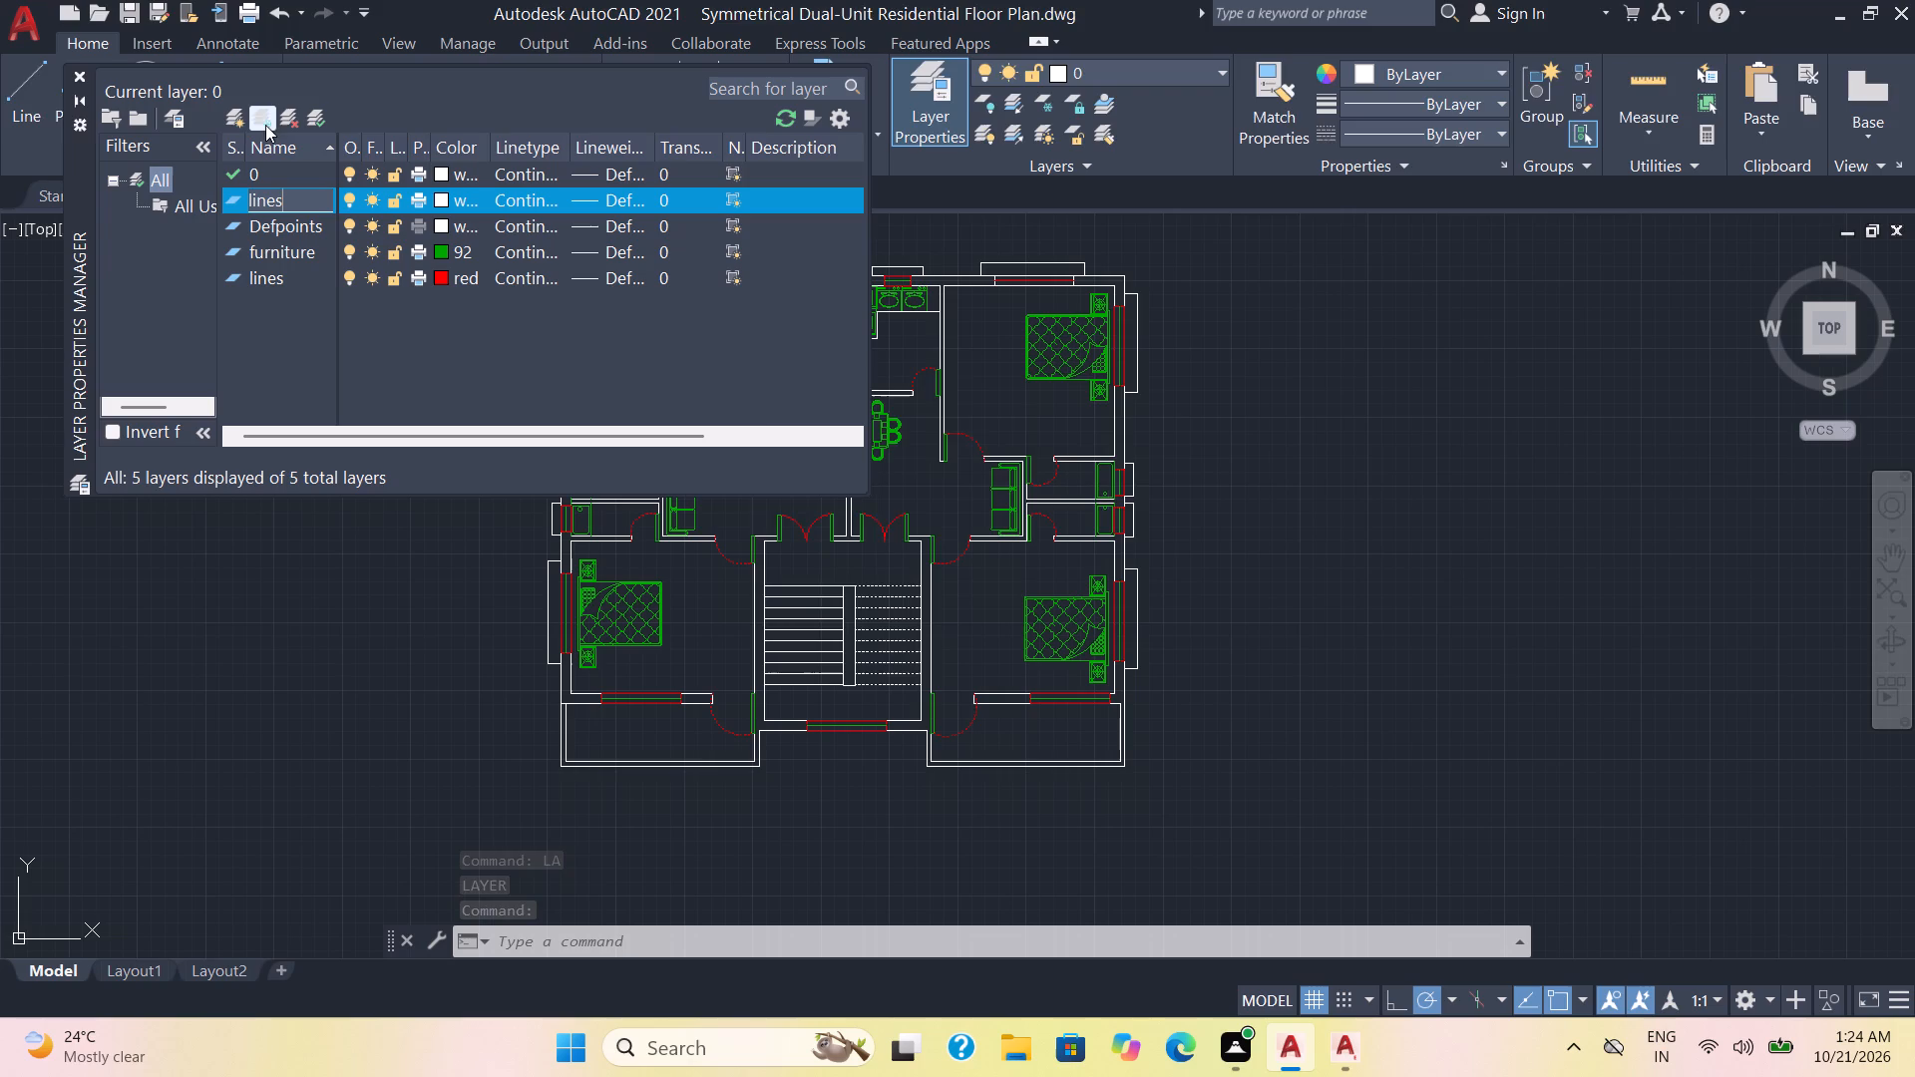
key("Return")
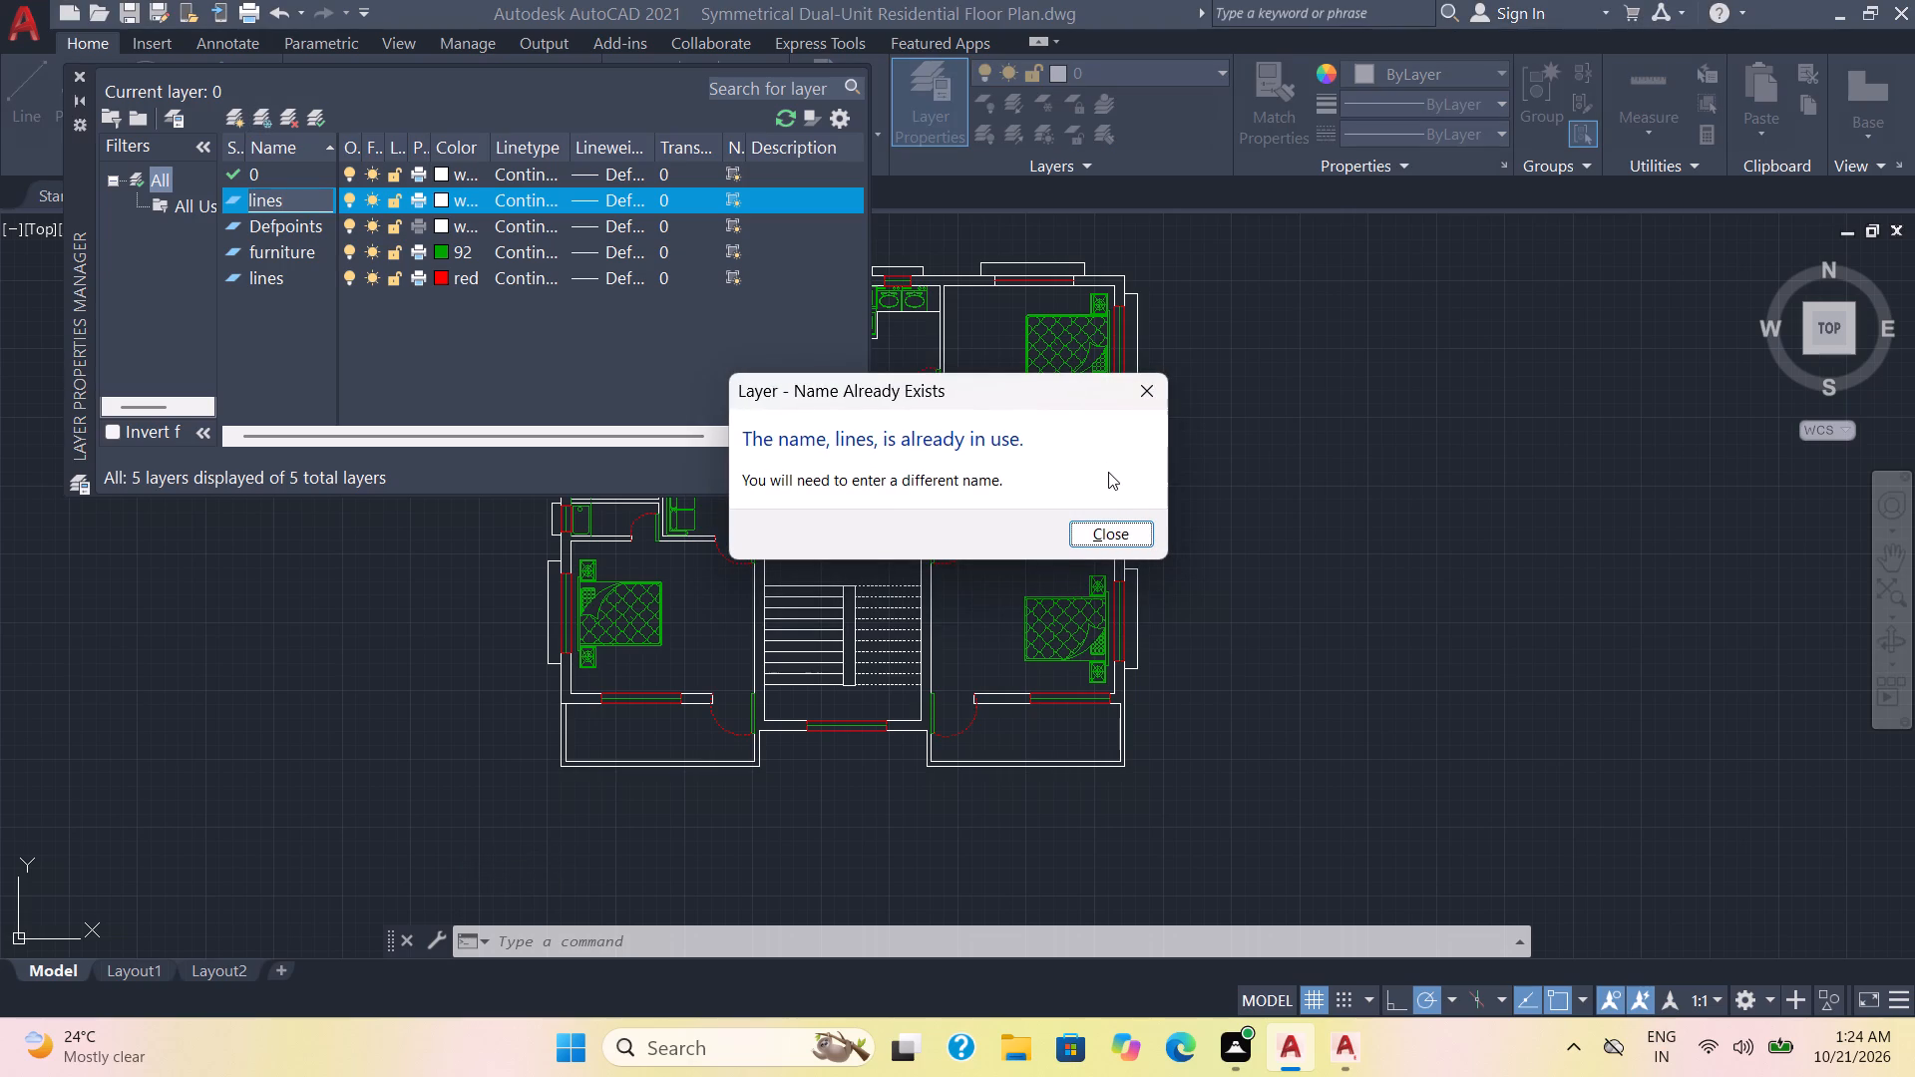
left_click(1107, 530)
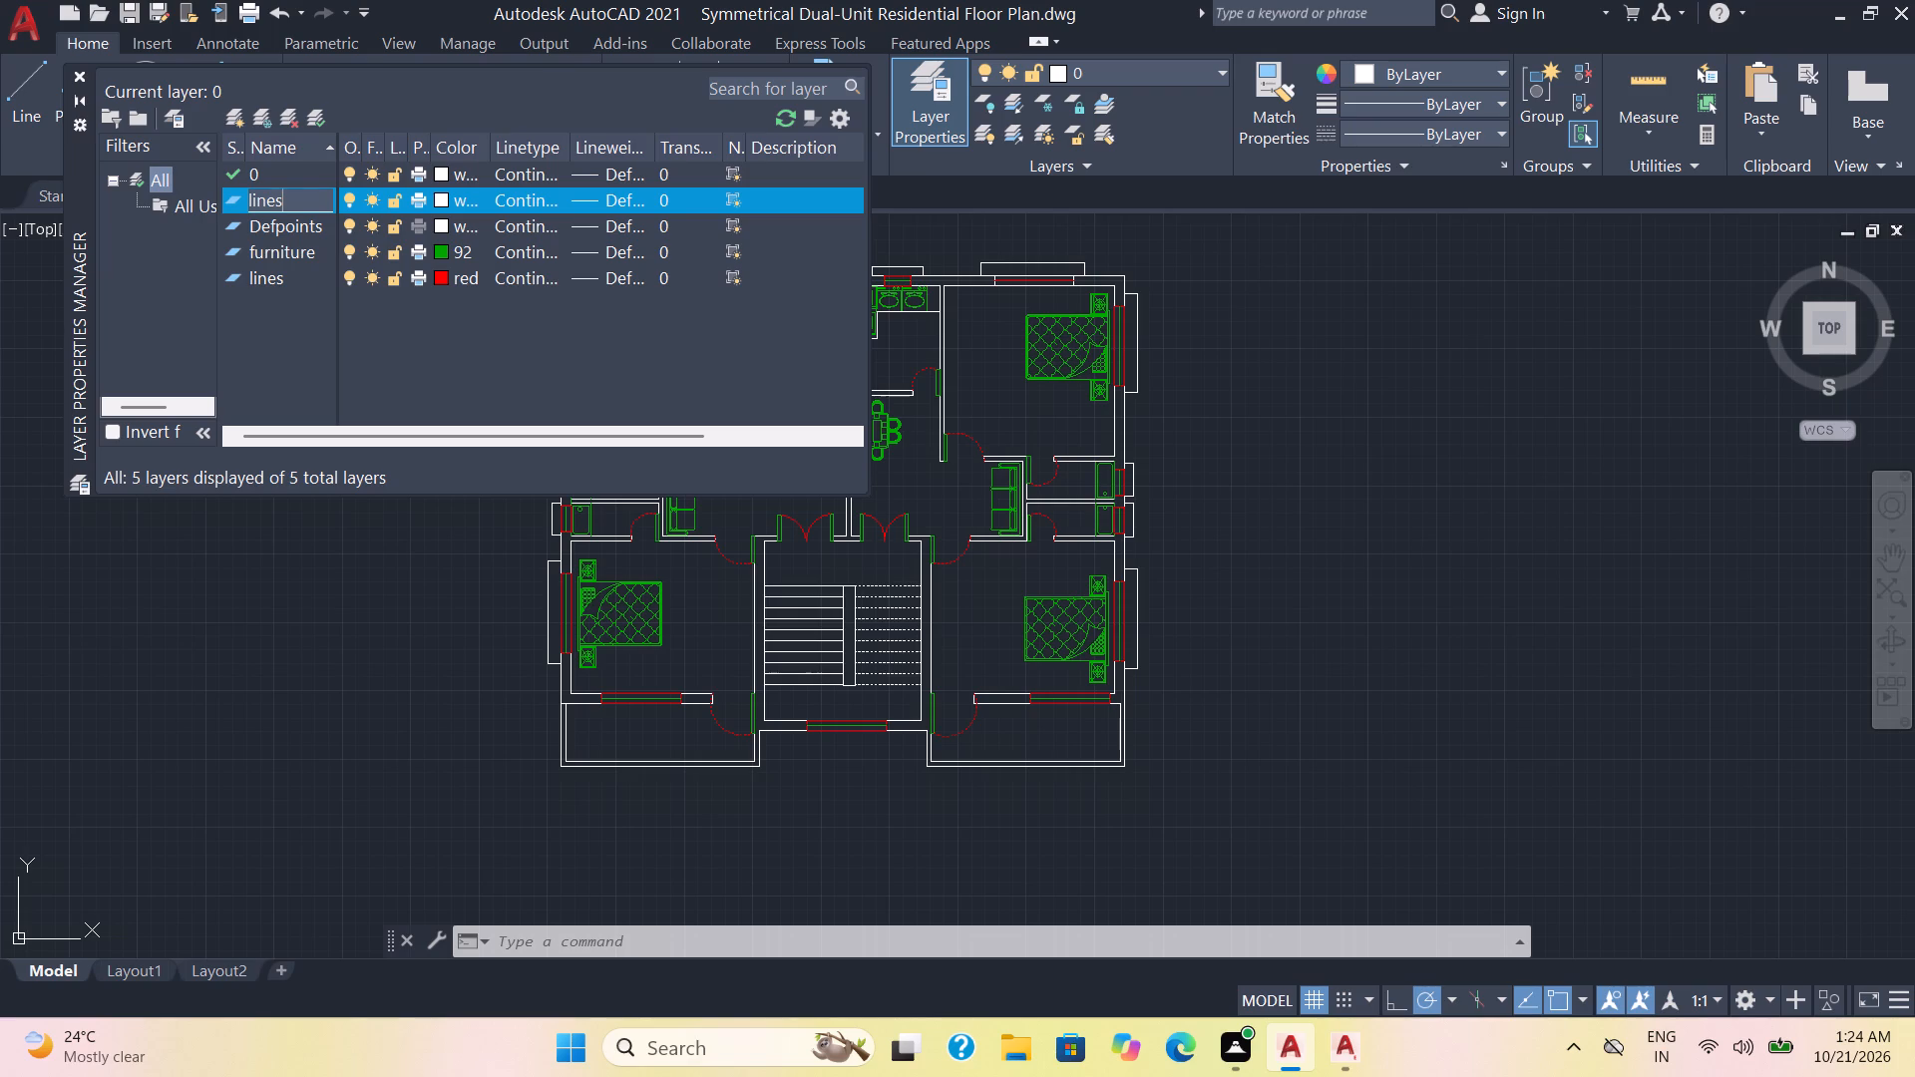
type("win")
key("BackSpace")
key("BackSpace")
key("BackSpace")
key("BackSpace")
key("BackSpace")
key("BackSpace")
key("BackSpace")
key("BackSpace")
key("BackSpace")
key("BackSpace")
key("e")
key("BackSpace")
type("windows")
key("Return")
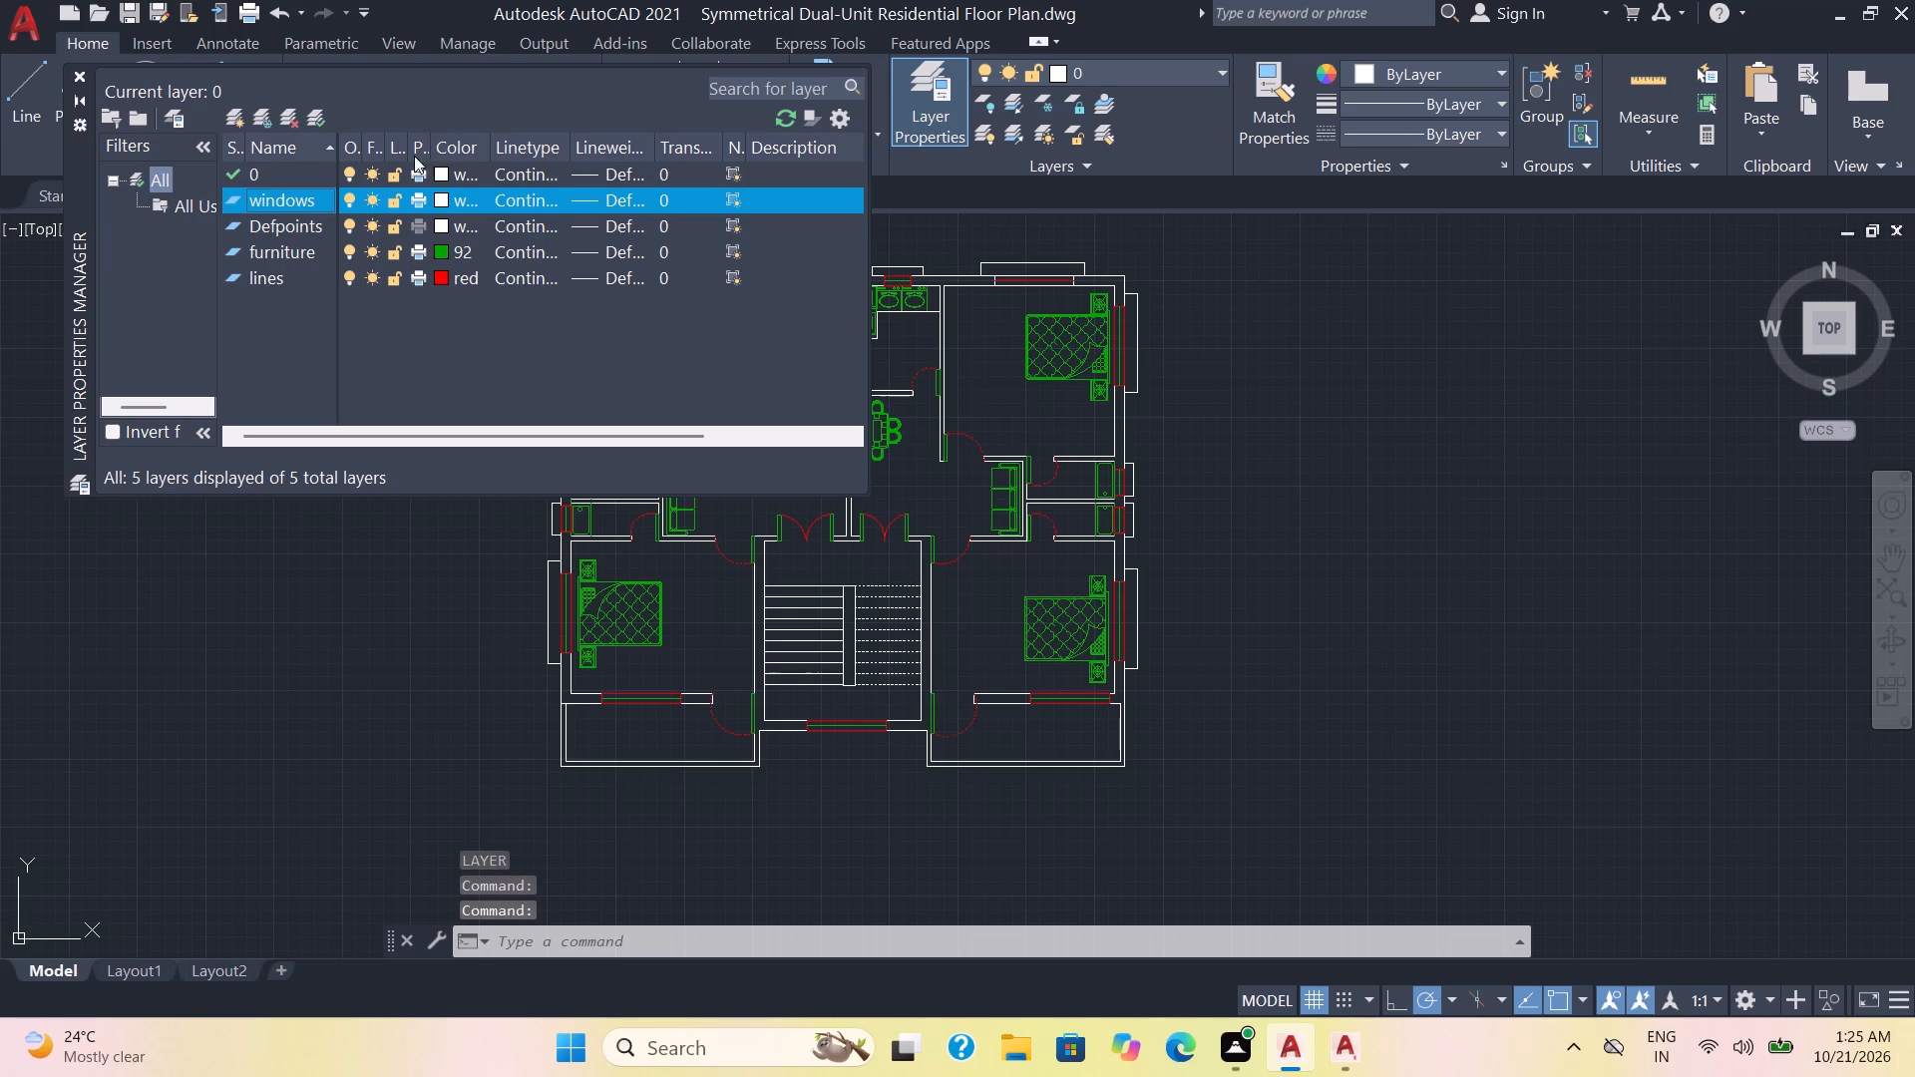
Set the windows layer's colour to index 172 and close the layer manager.
left_click(434, 193)
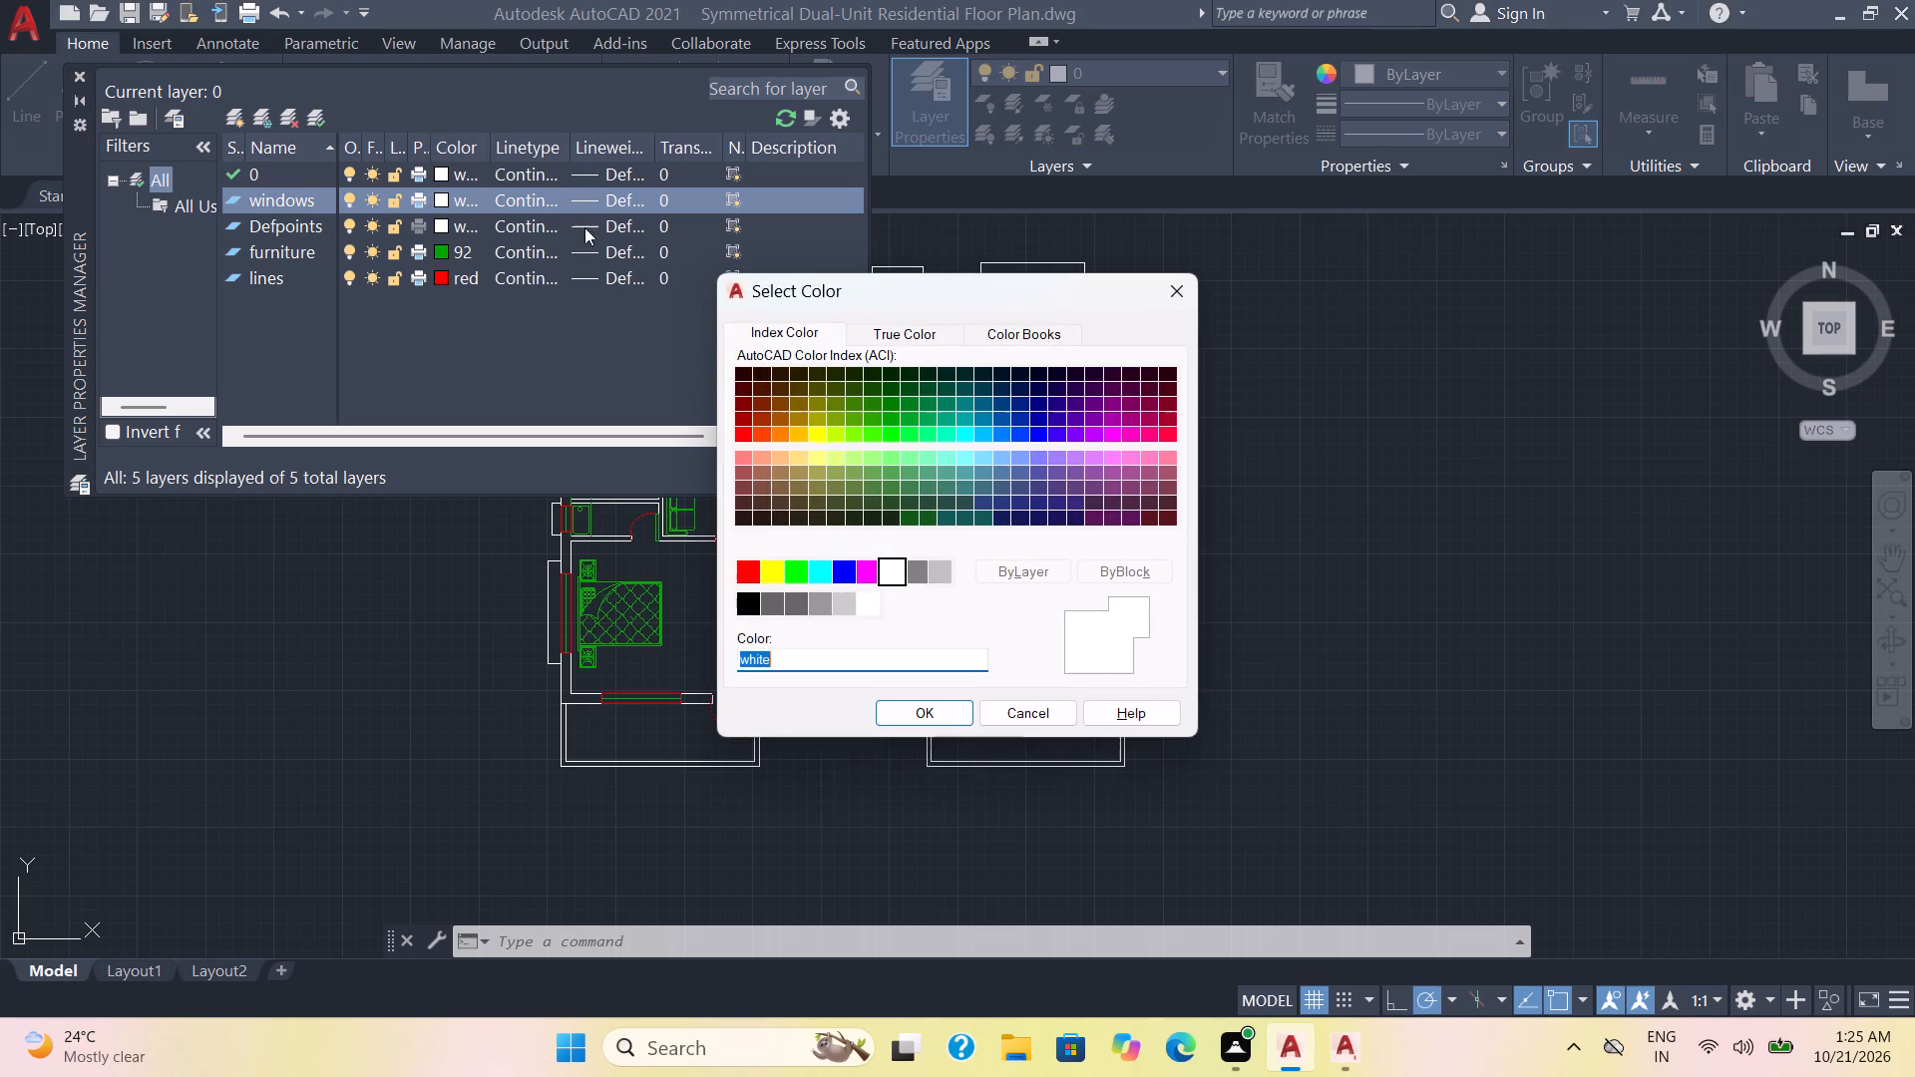
left_click(1027, 432)
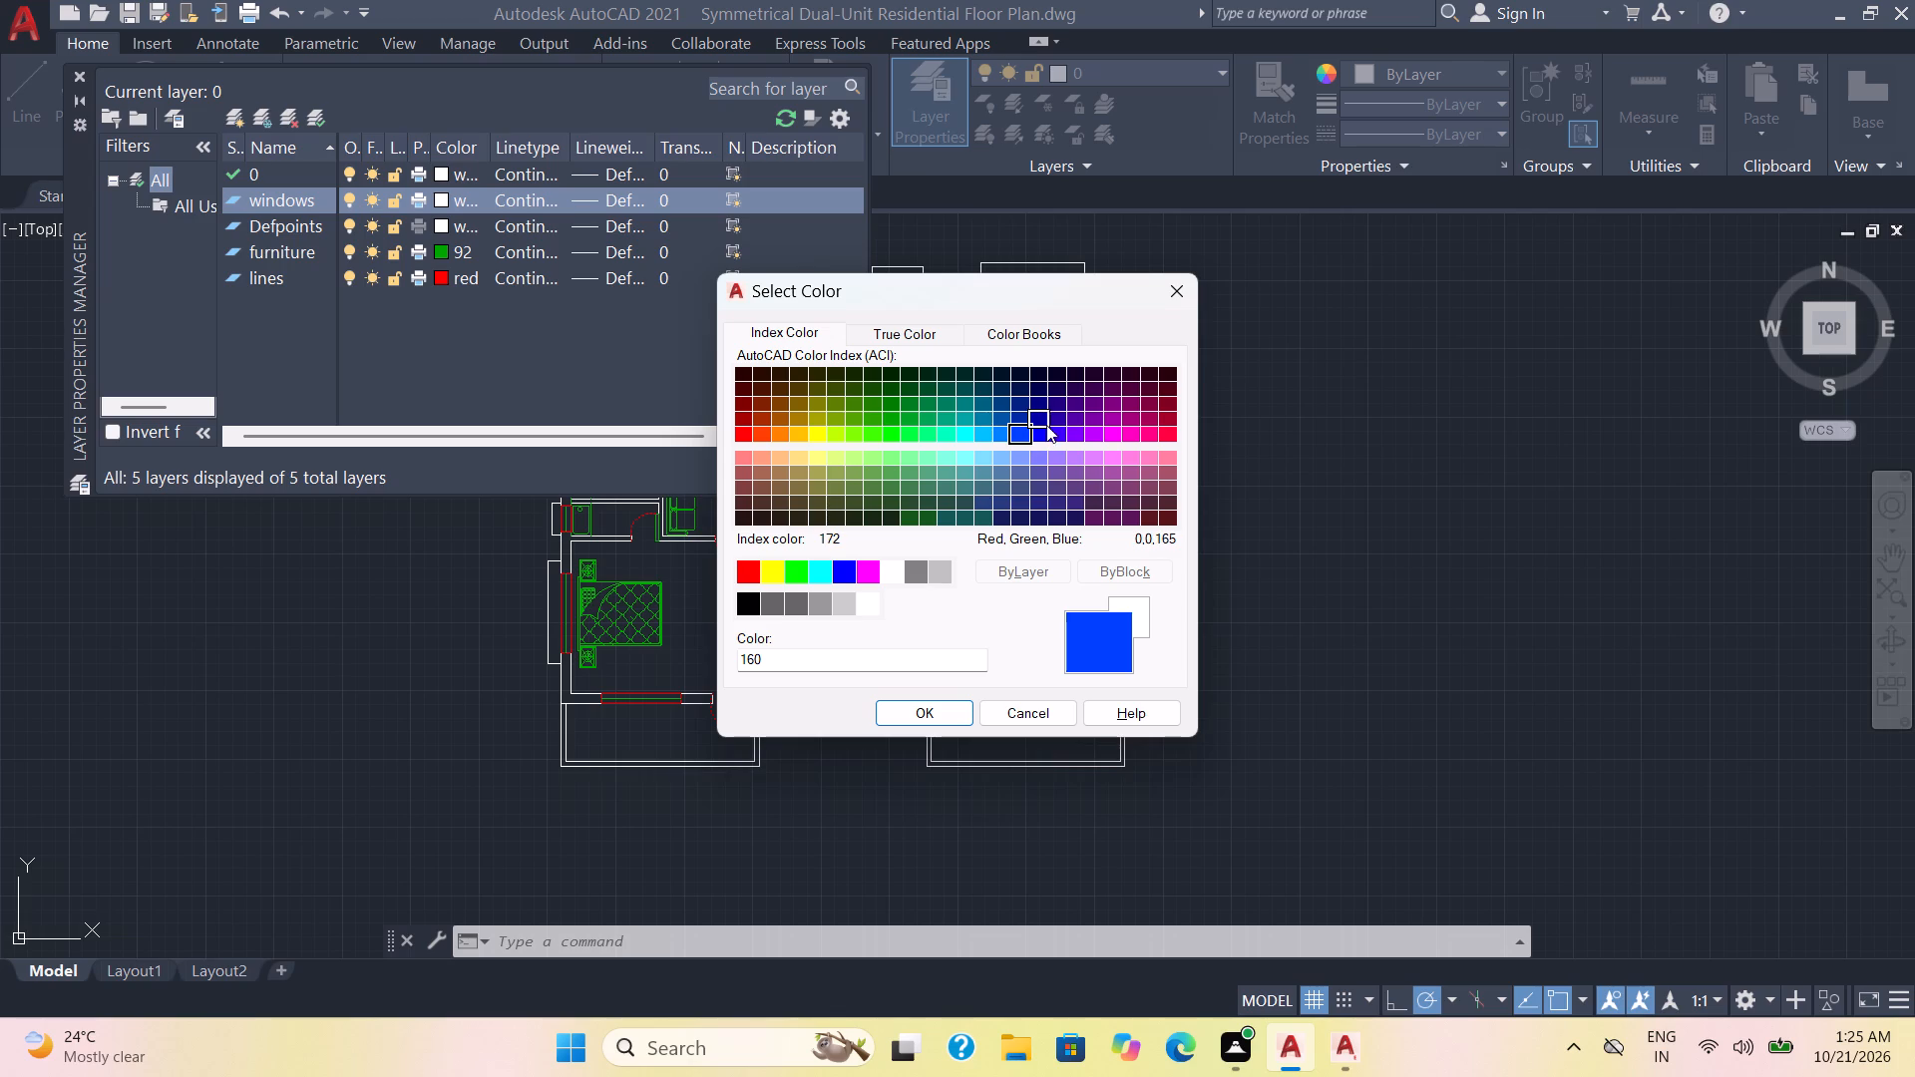
left_click(1040, 420)
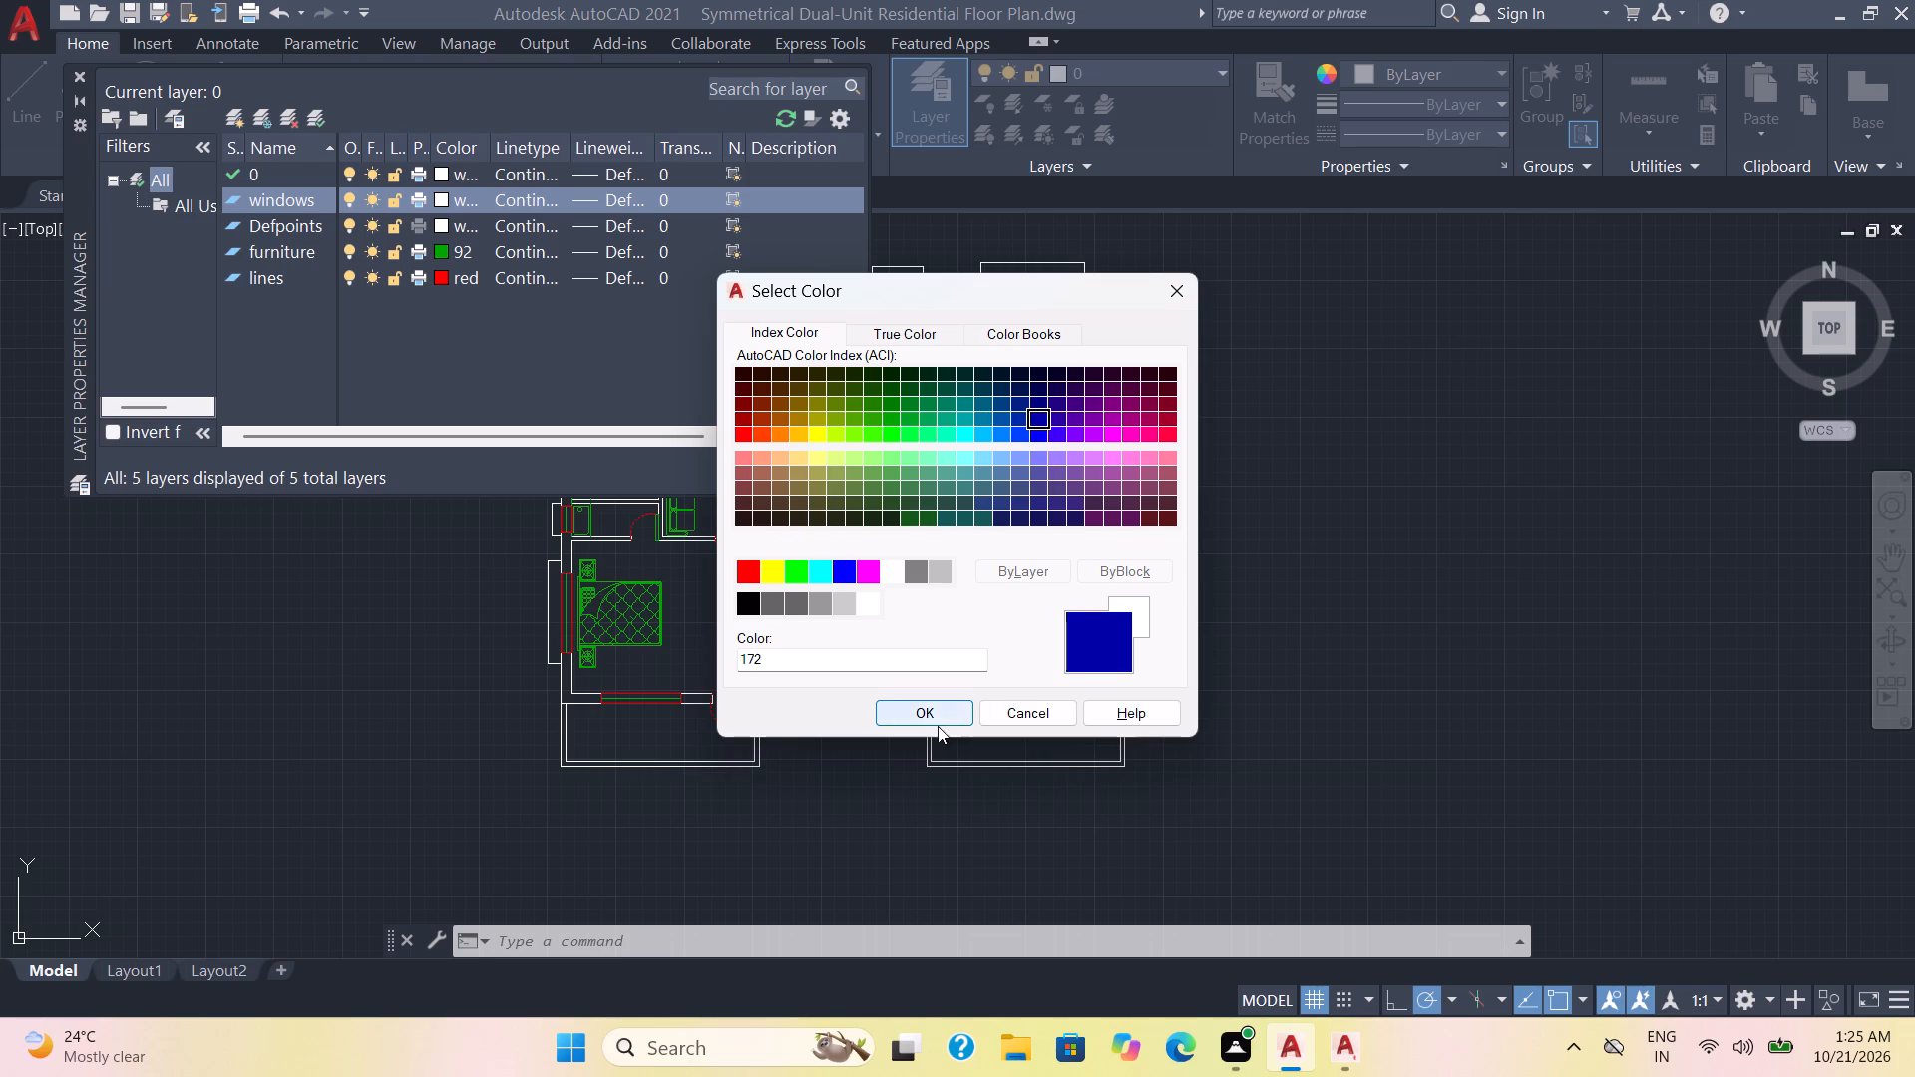
left_click(936, 712)
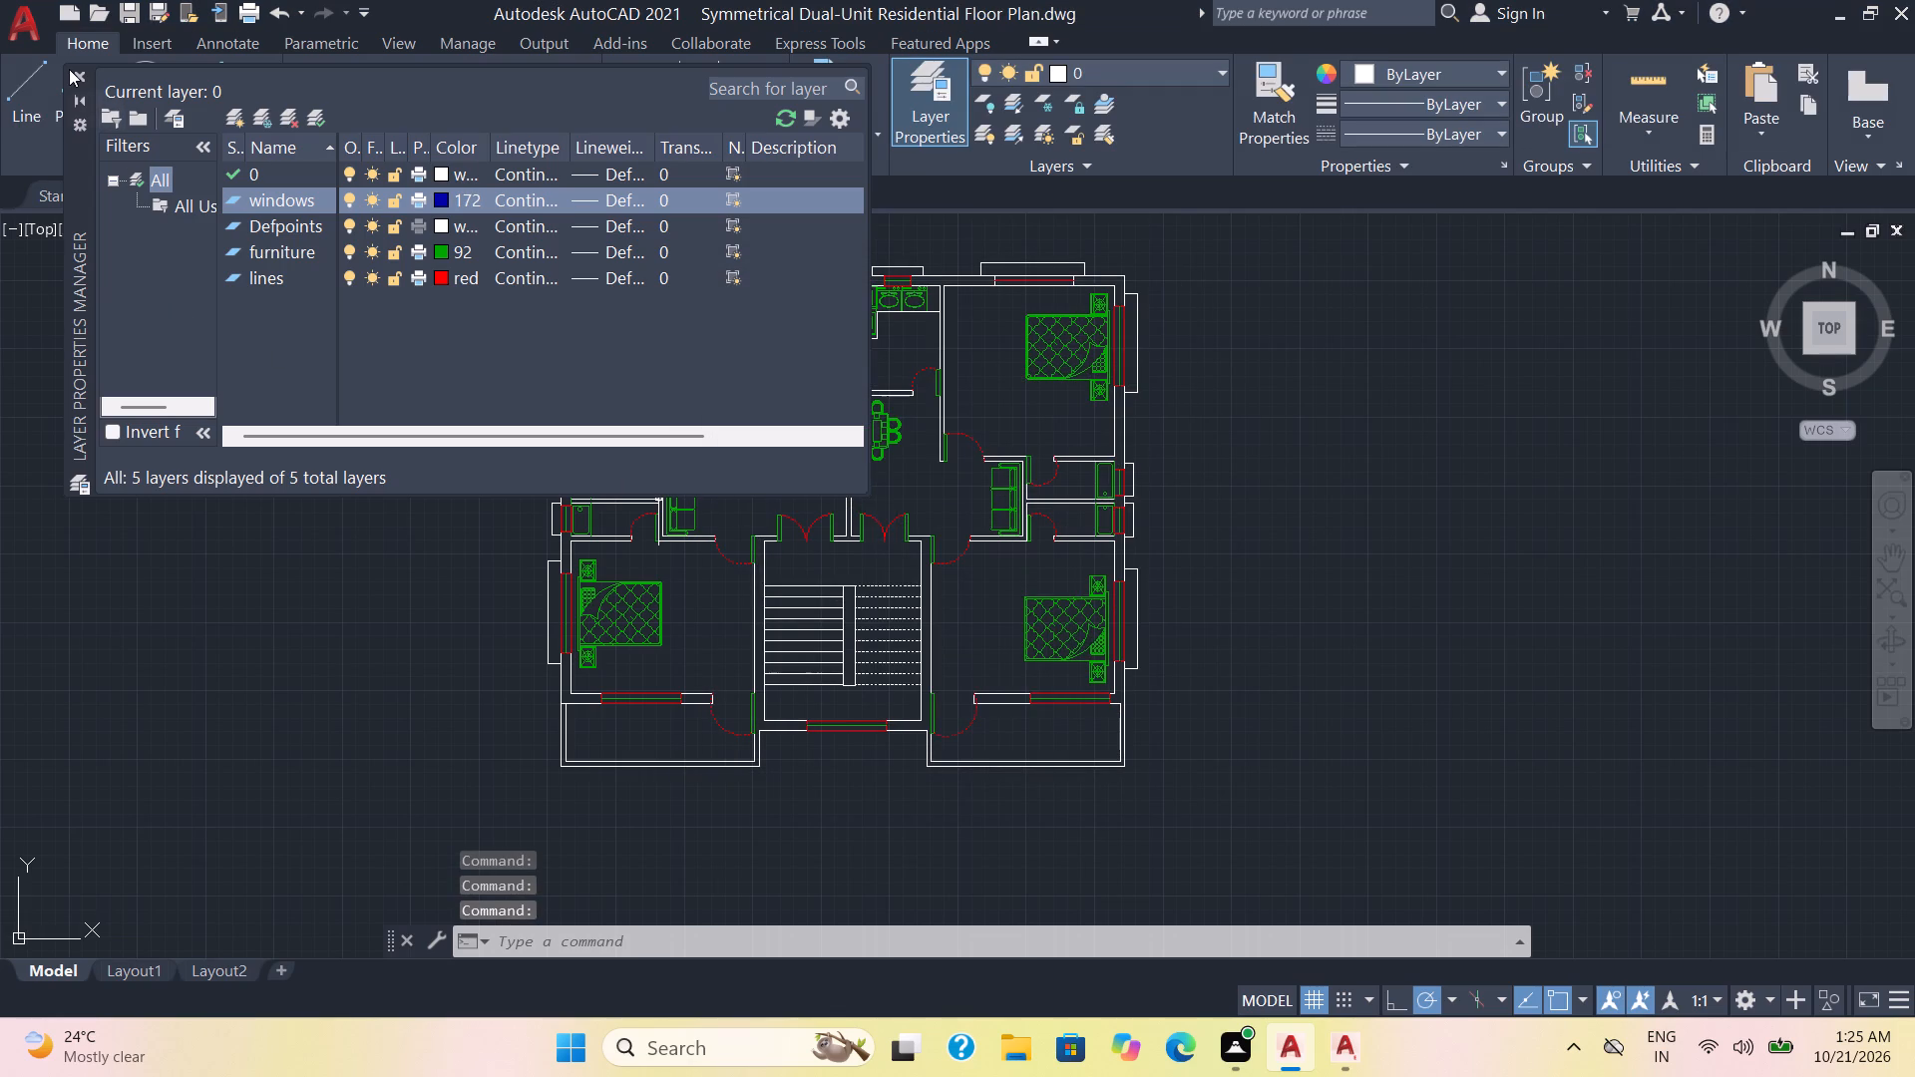
left_click(80, 73)
Select the projecting window outlines outside the right unit's side wall: lower bedroom, both bathrooms and upper bedroom.
scroll(1180, 663, "up", 2)
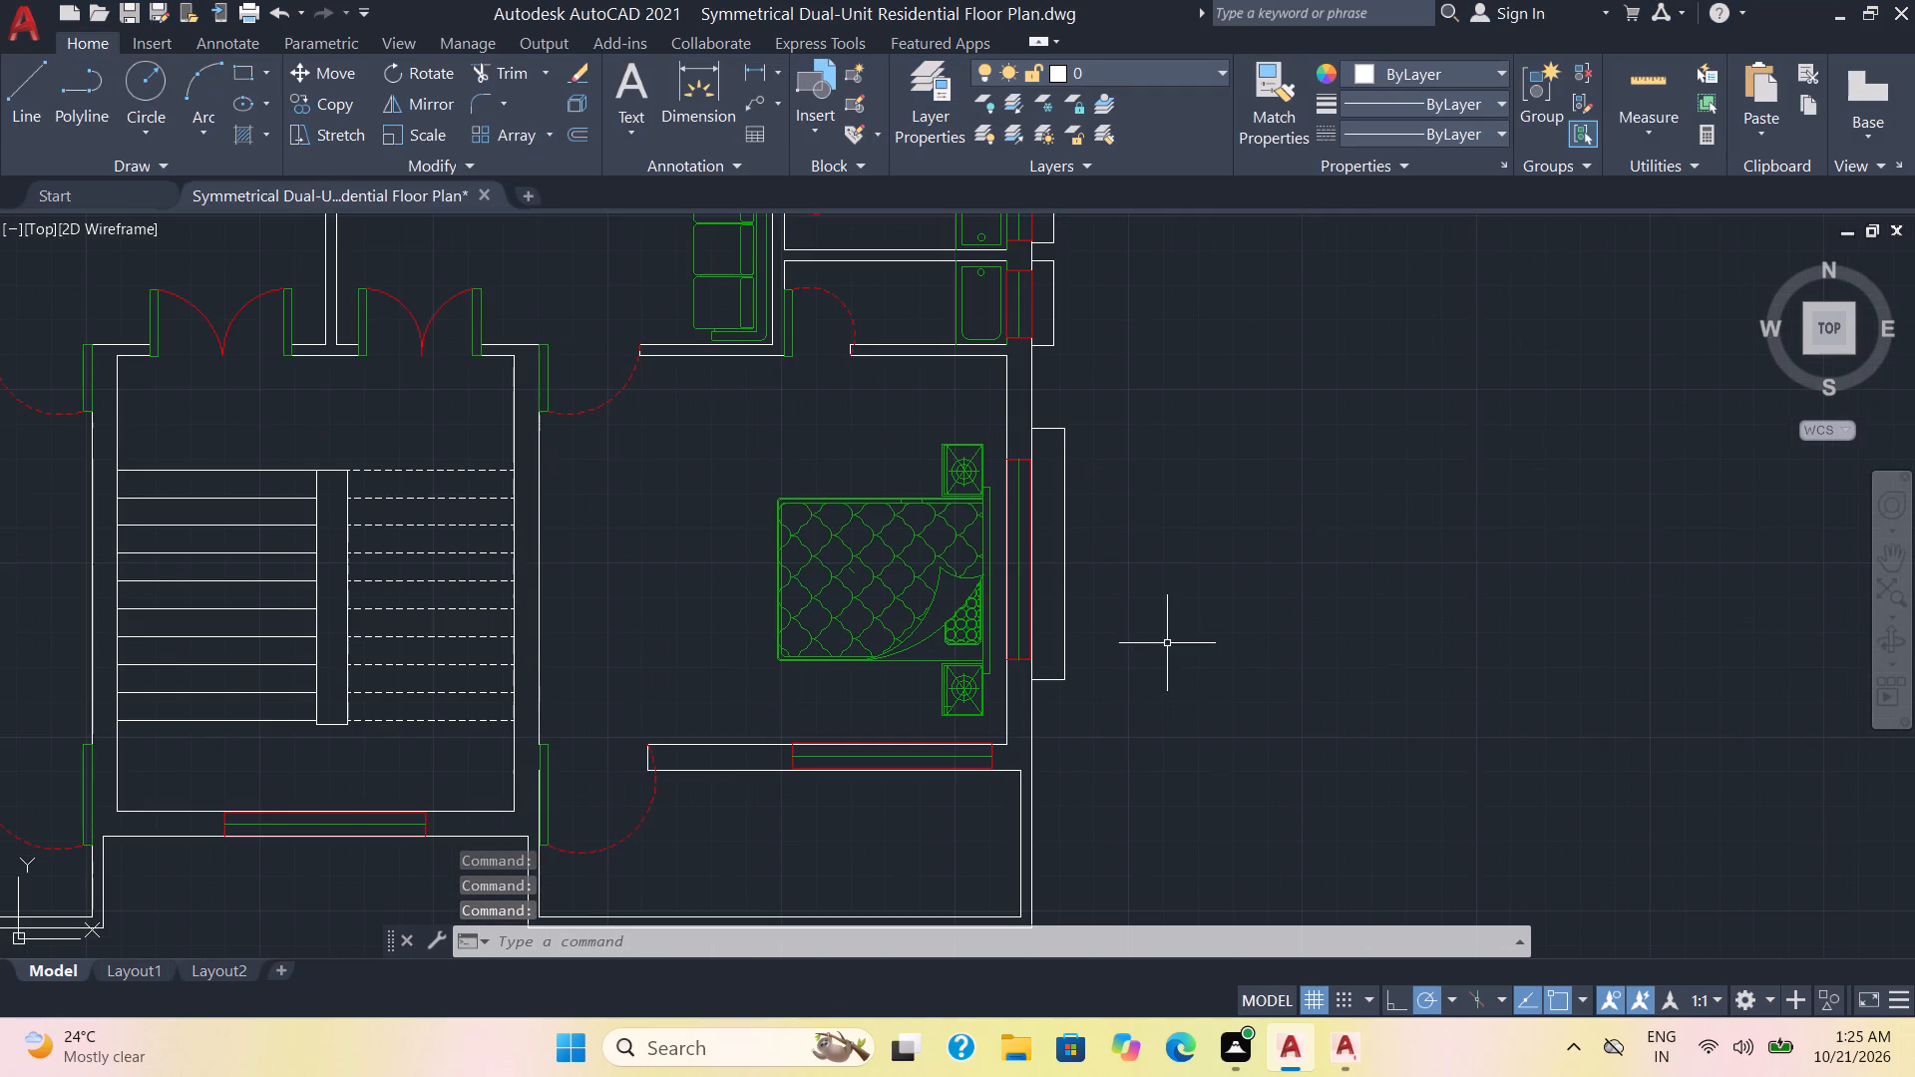
left_click(1065, 704)
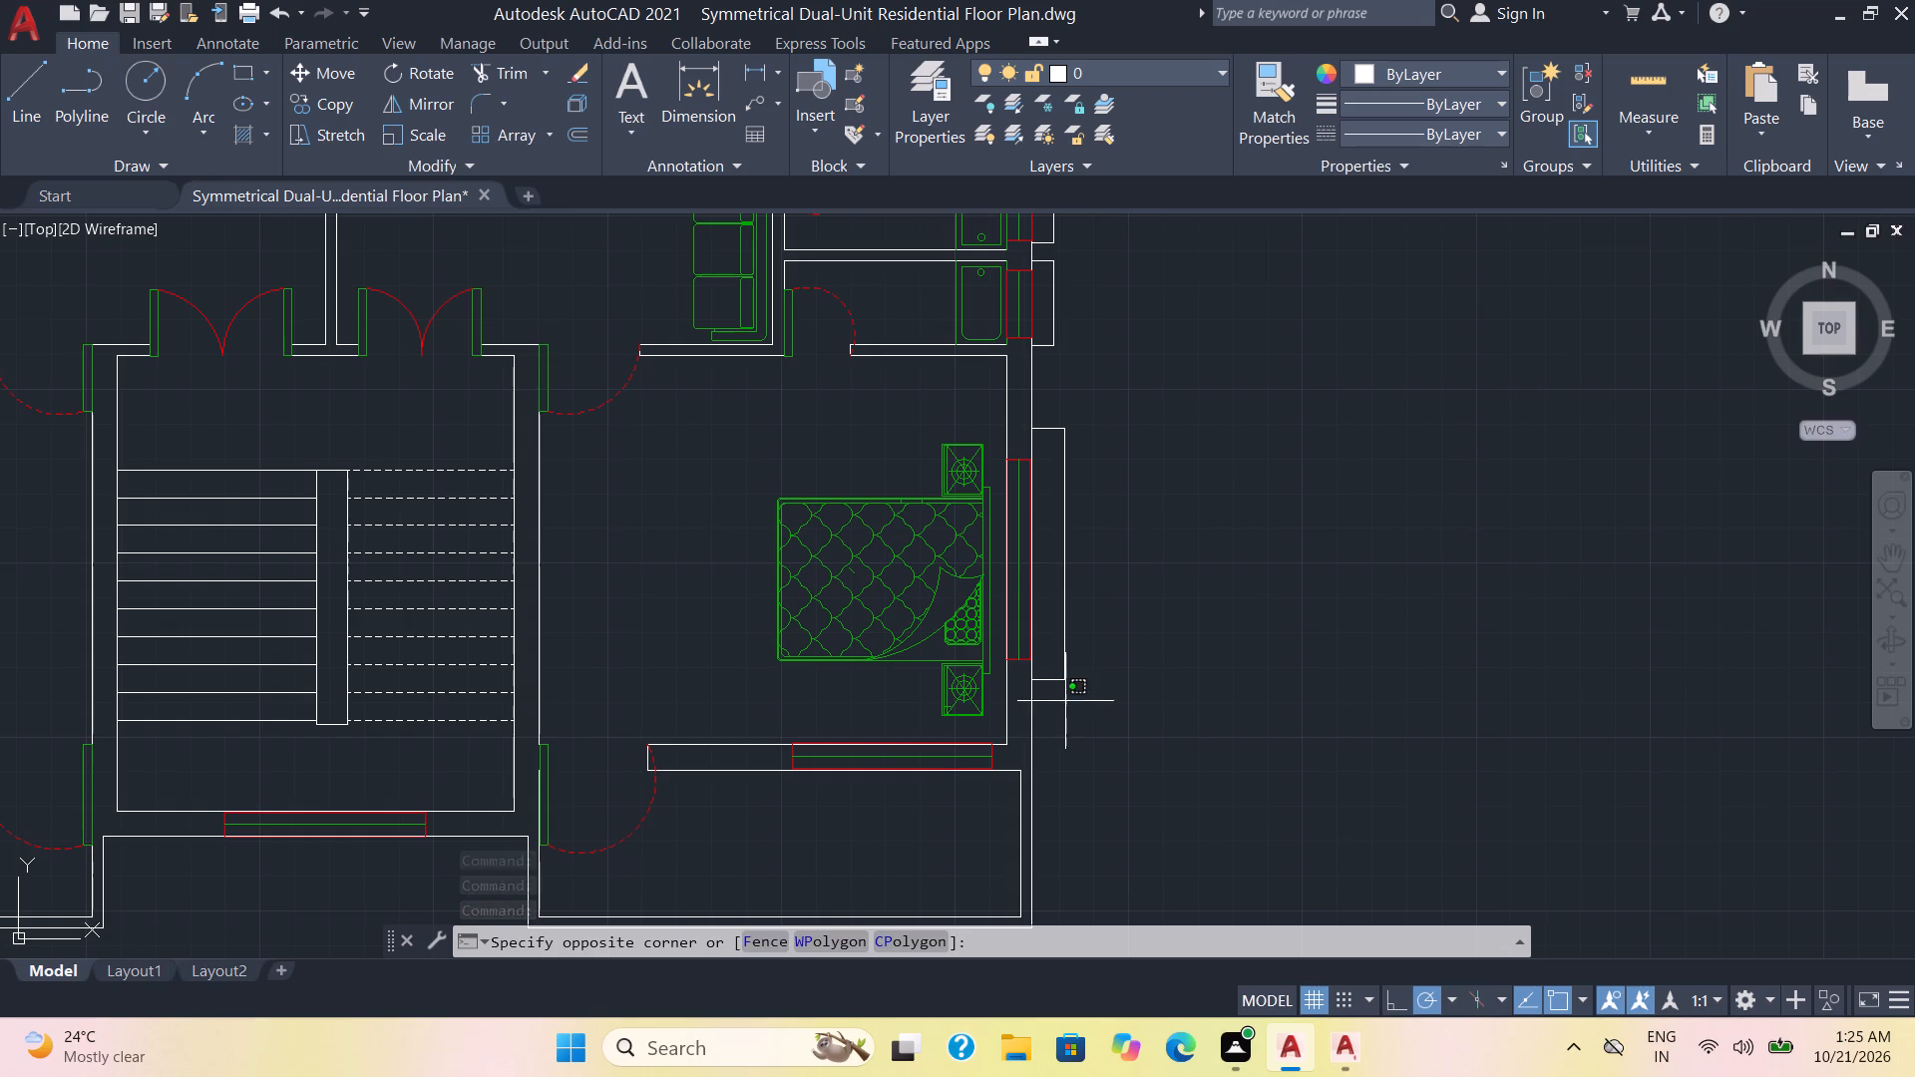
left_click(1048, 417)
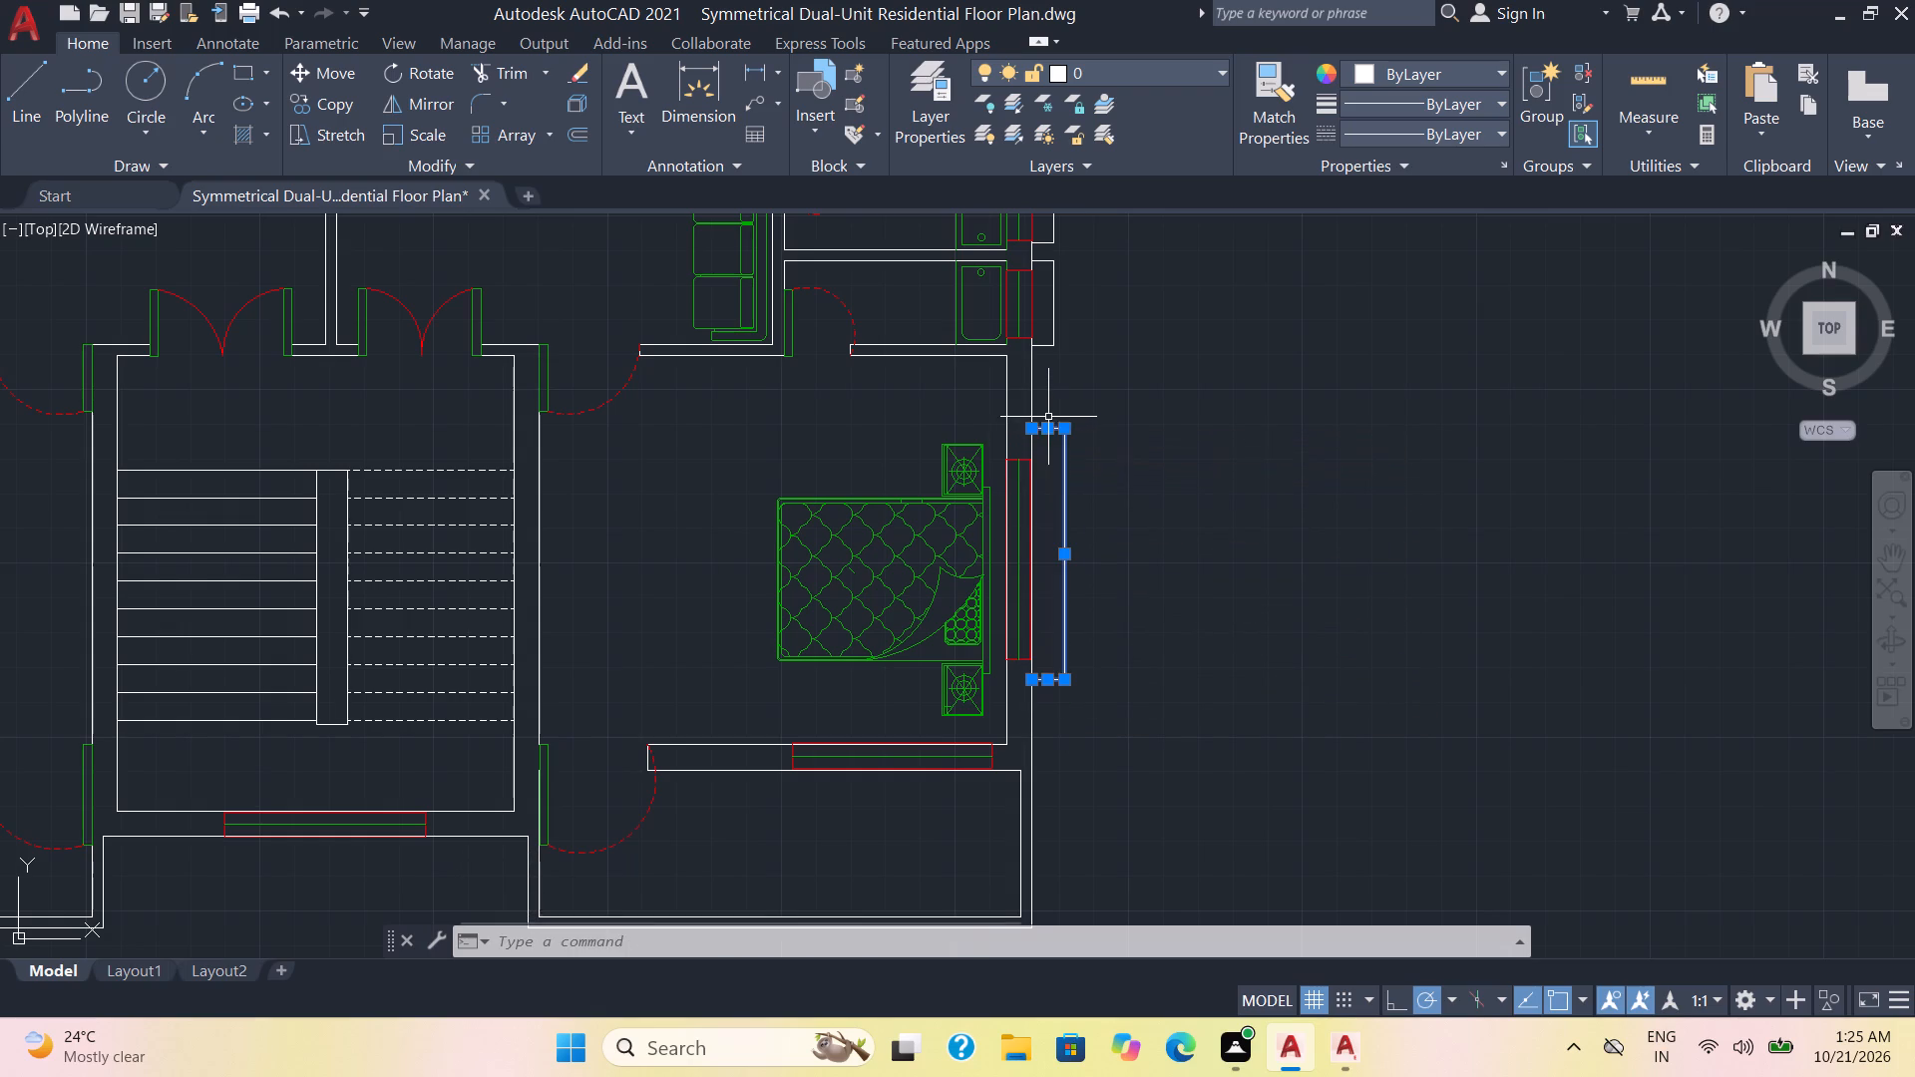
middle_click_drag(1070, 379, 1088, 539)
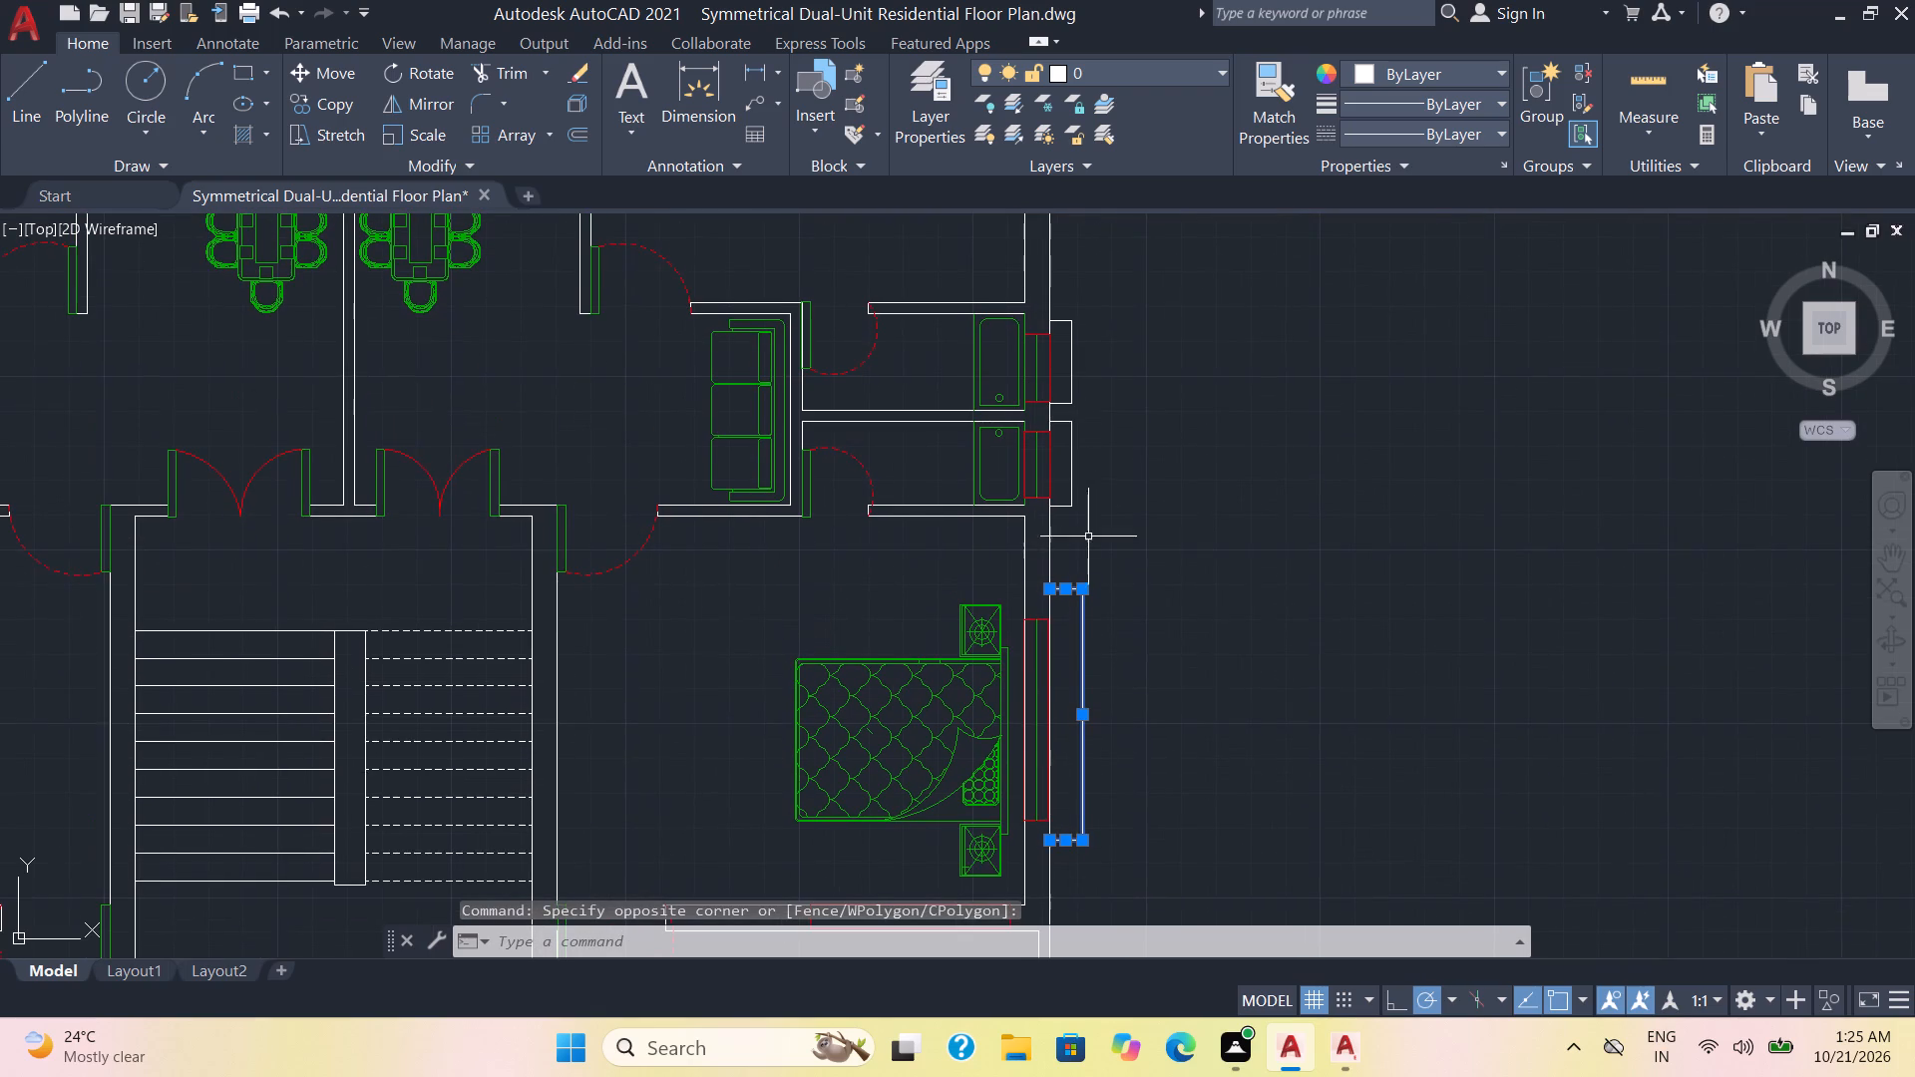
scroll(1075, 518, "up", 2)
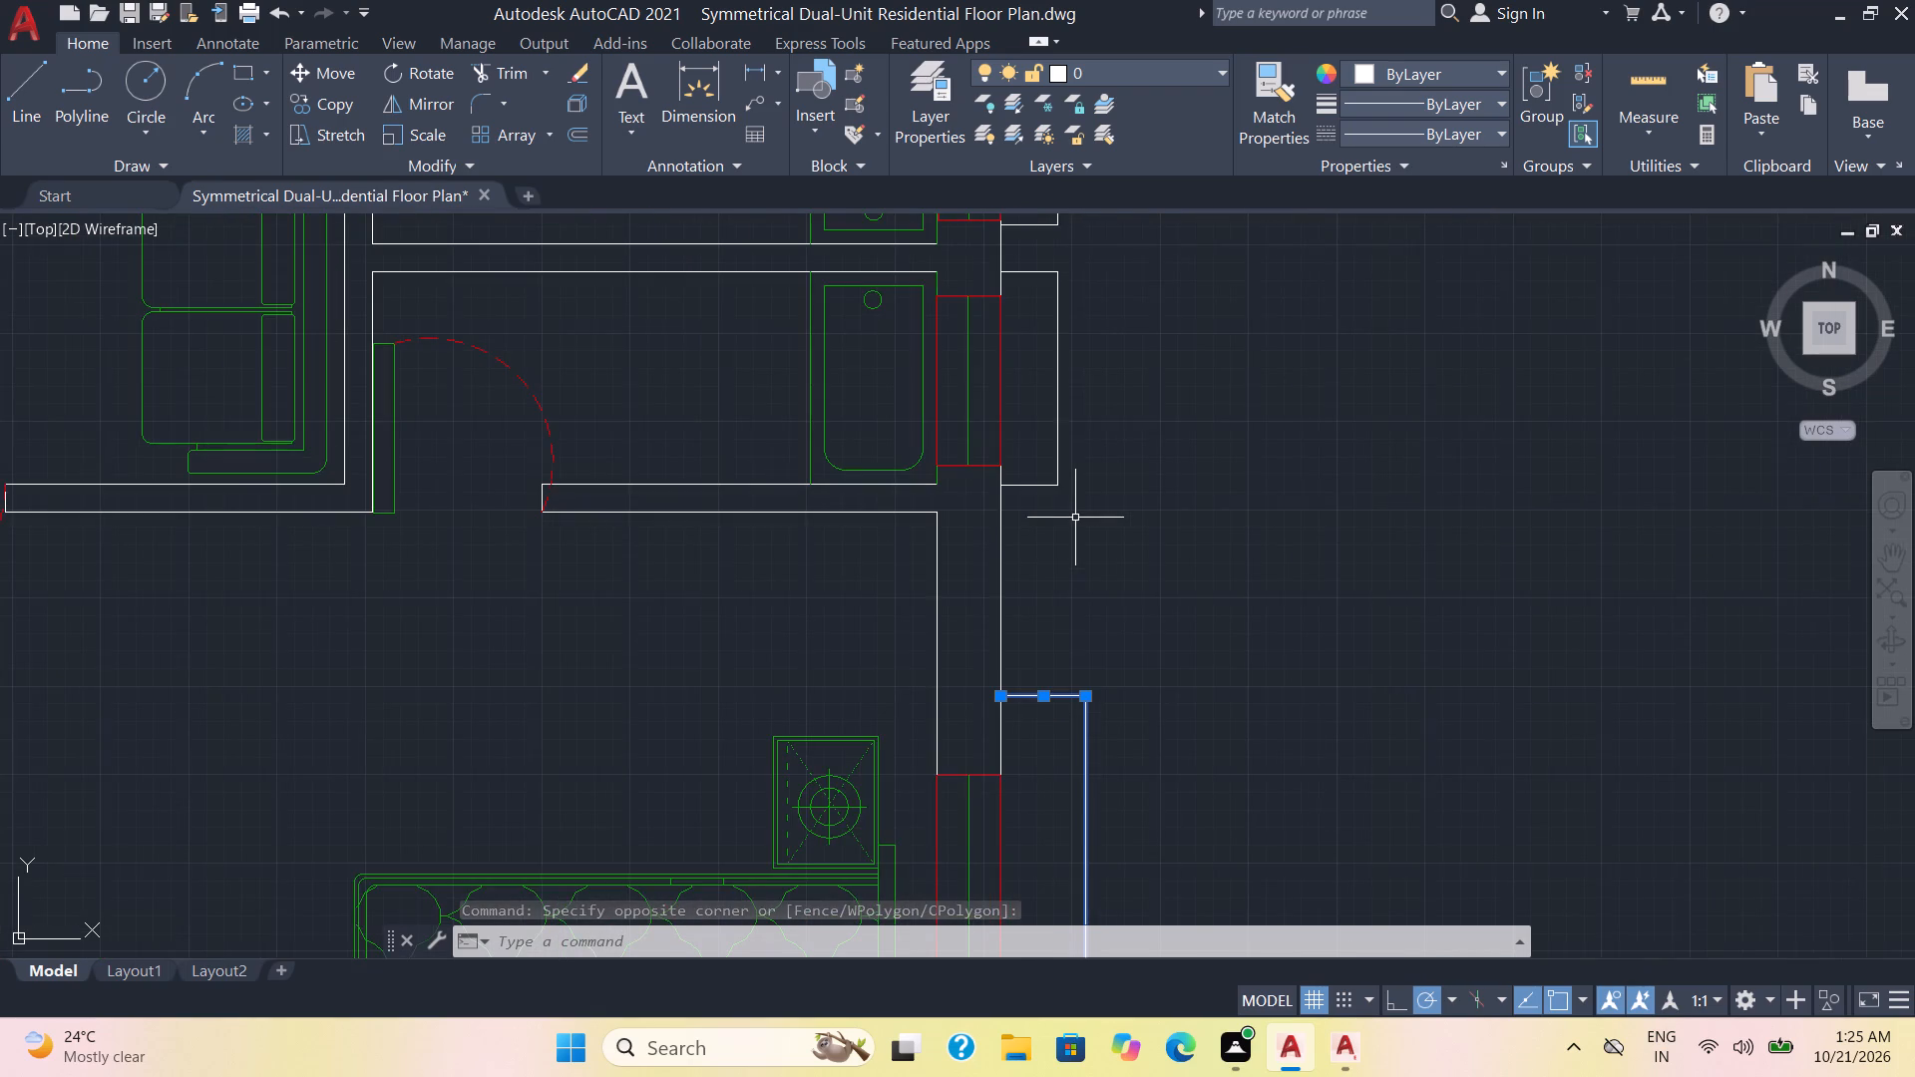
scroll(1075, 518, "down", 1)
middle_click_drag(1075, 518, 1081, 660)
left_click(1083, 662)
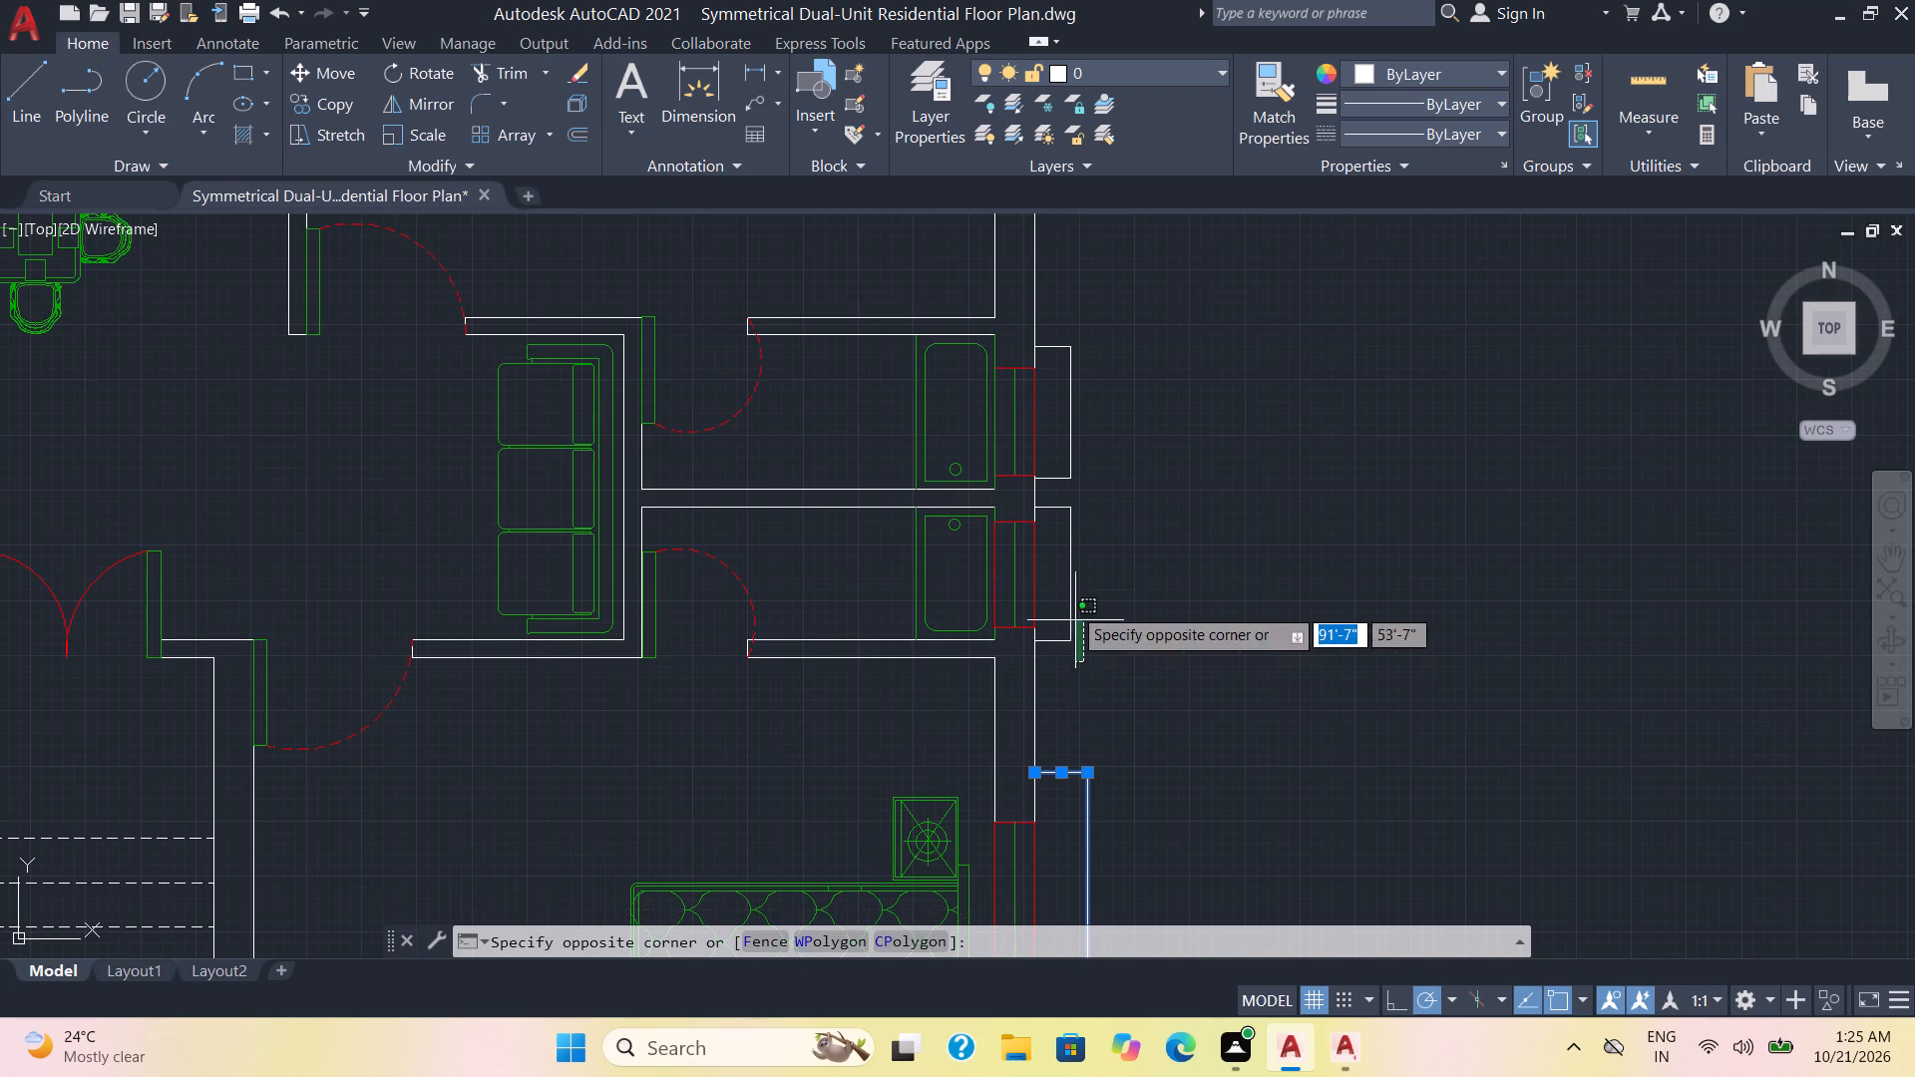
left_click(1053, 329)
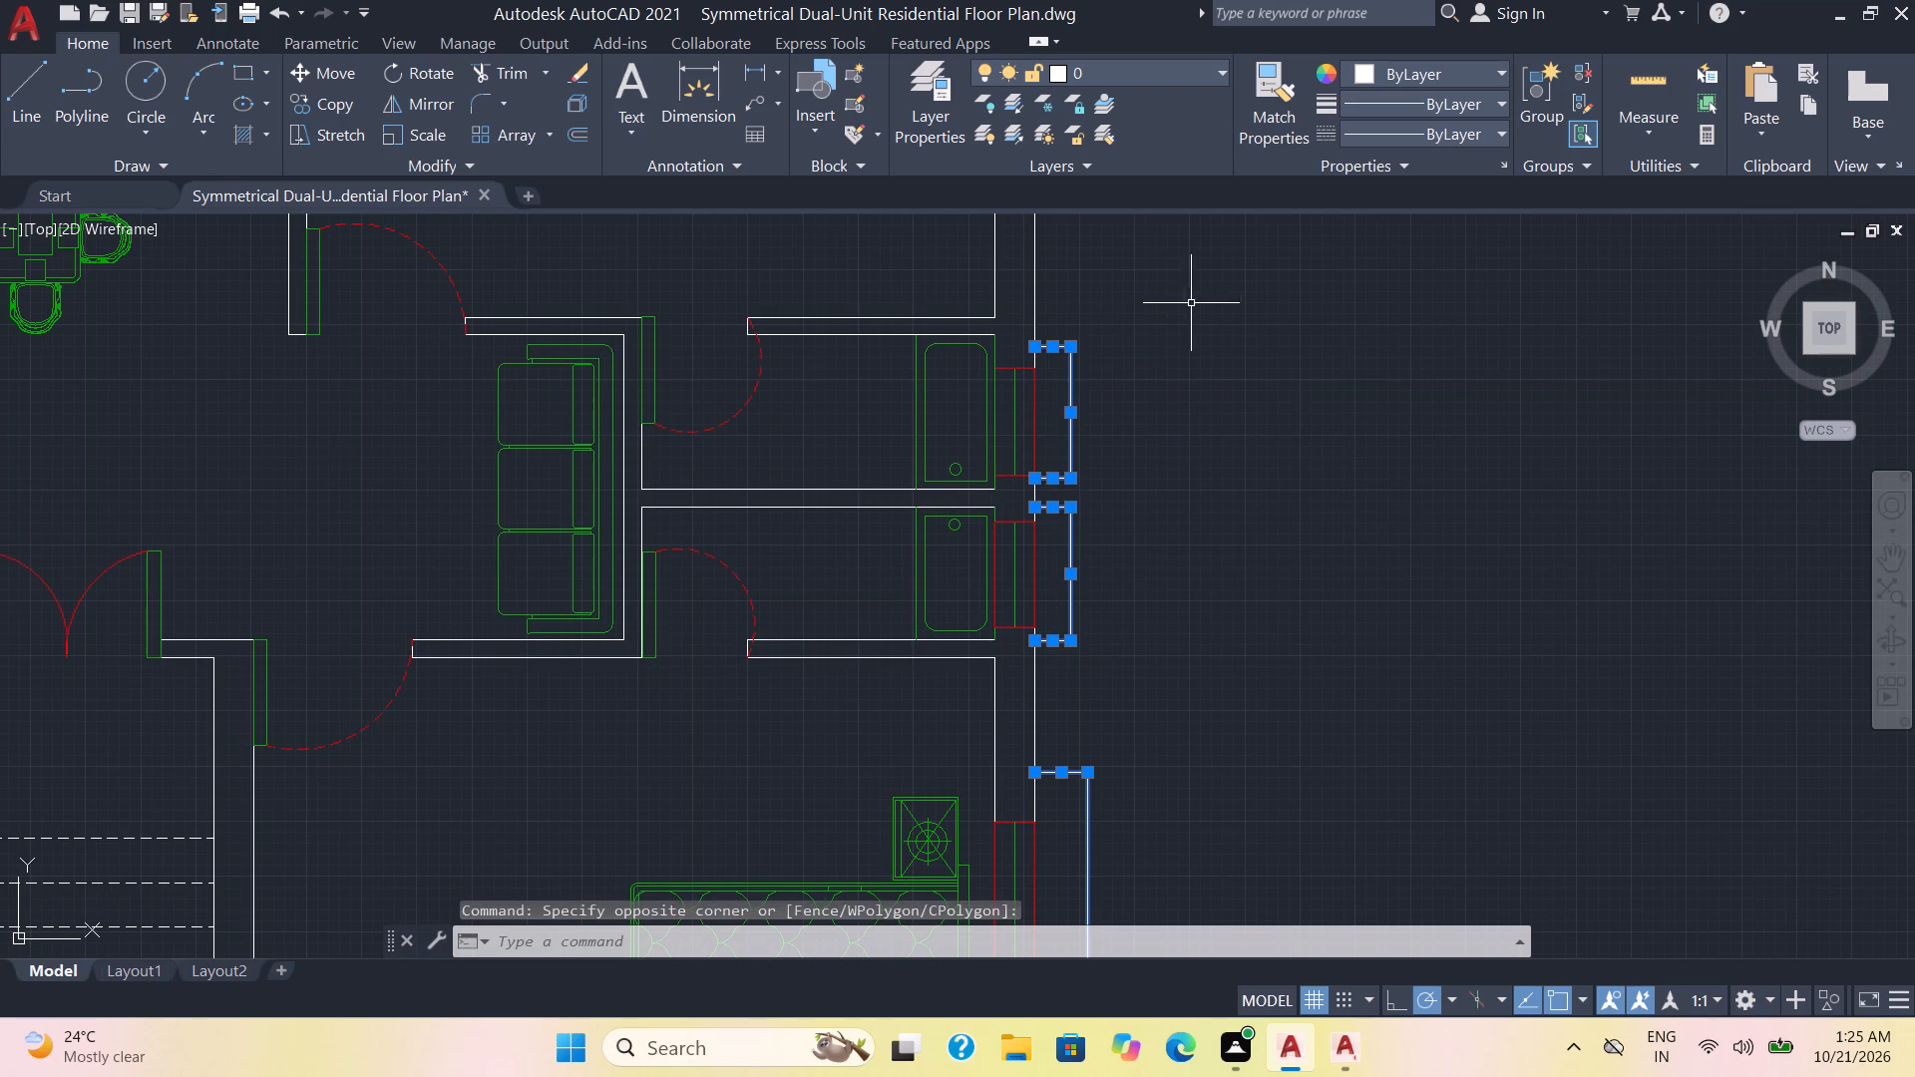
middle_click_drag(1196, 302, 1231, 874)
left_click(1140, 694)
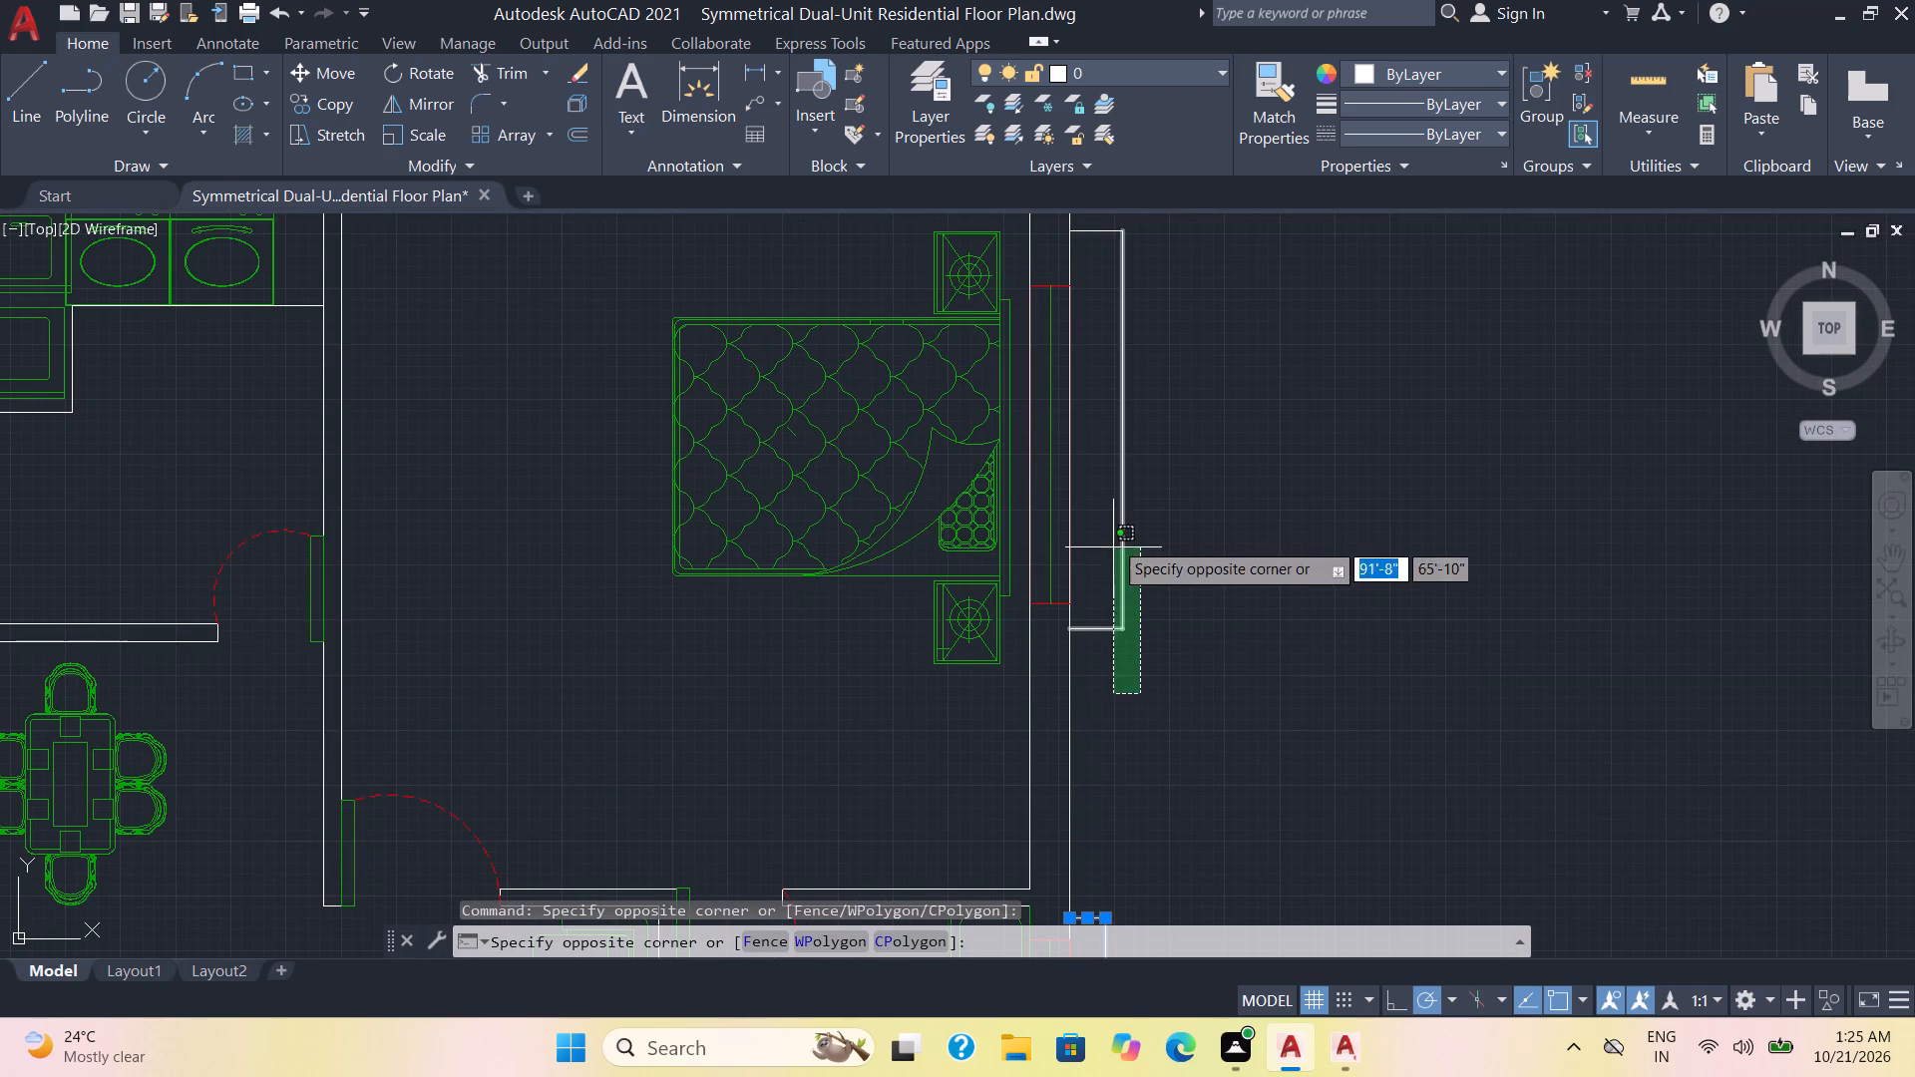
left_click(1102, 221)
Add the four projecting window outlines along the plan's top wall, at both upper bedrooms and both kitchens, to the selection.
scroll(1254, 358, "down", 1)
middle_click_drag(1254, 359, 1255, 360)
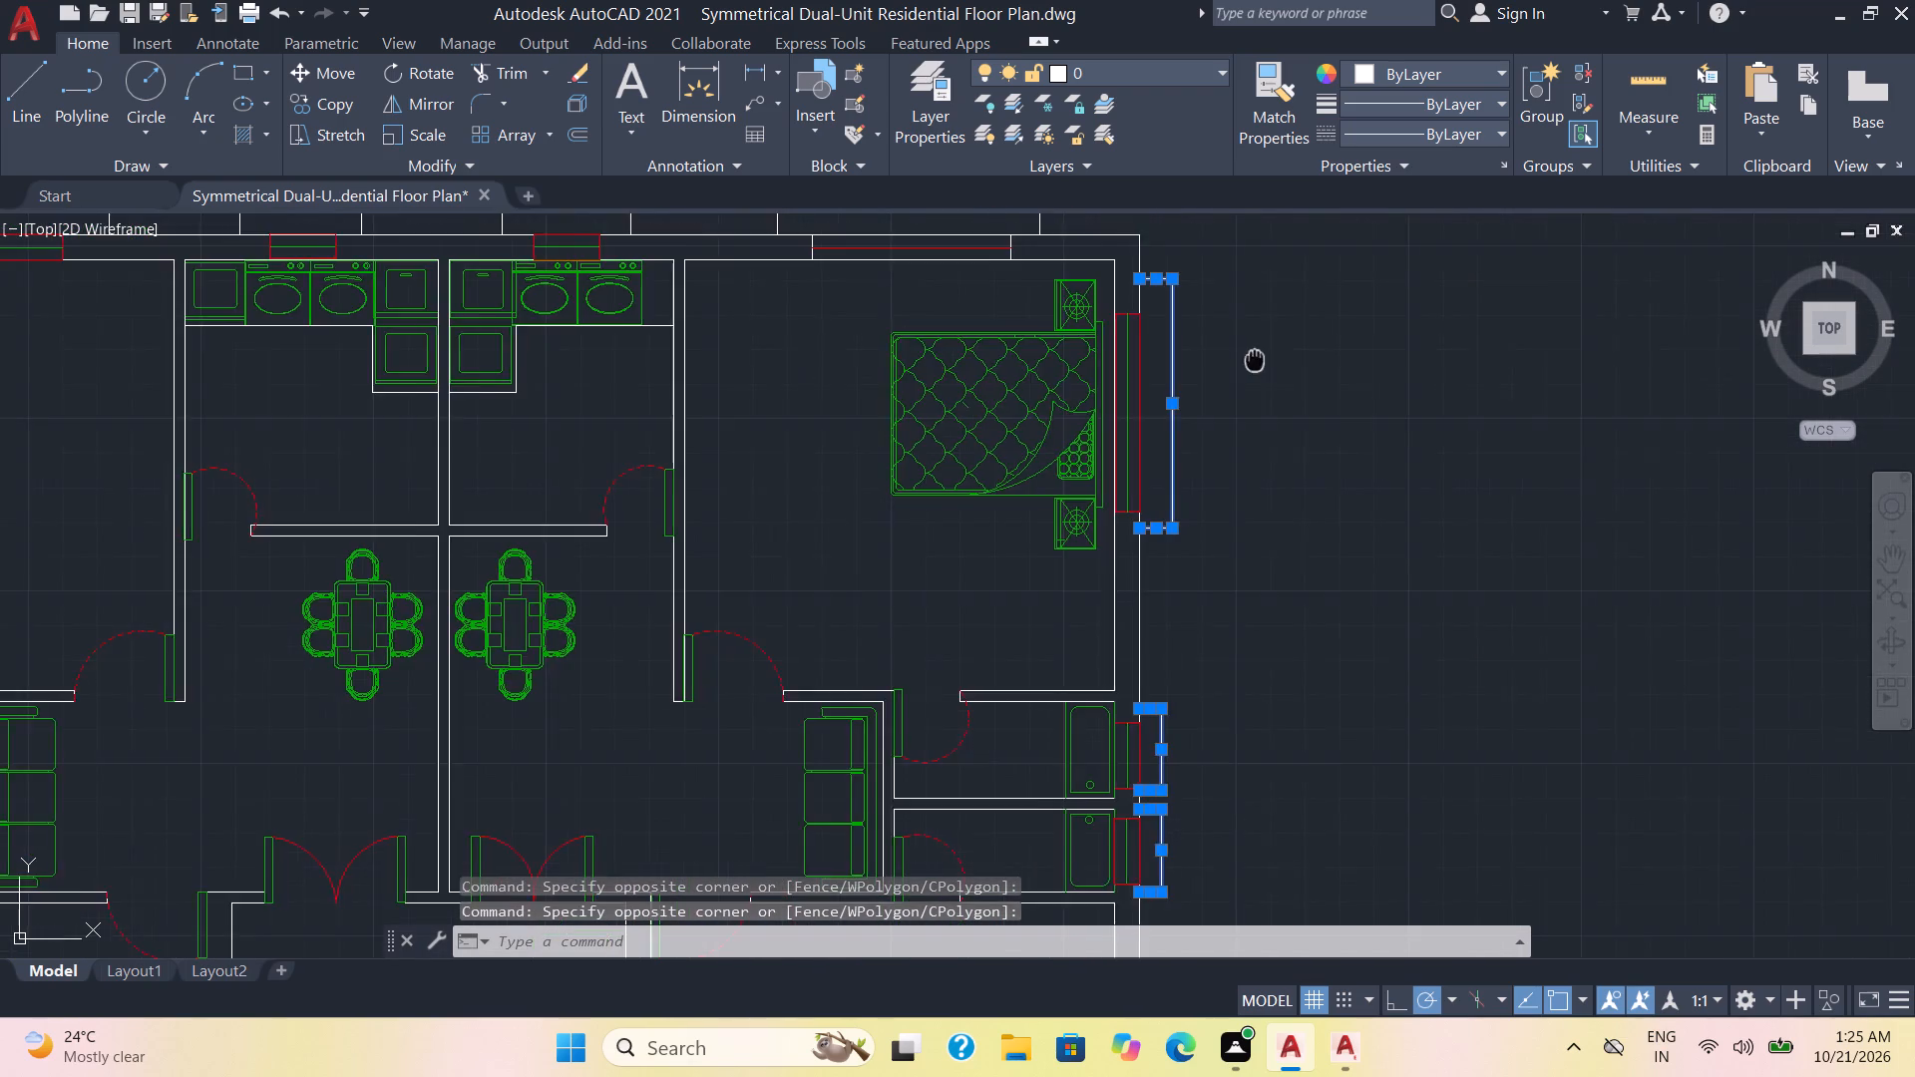
middle_click_drag(1255, 360, 1690, 651)
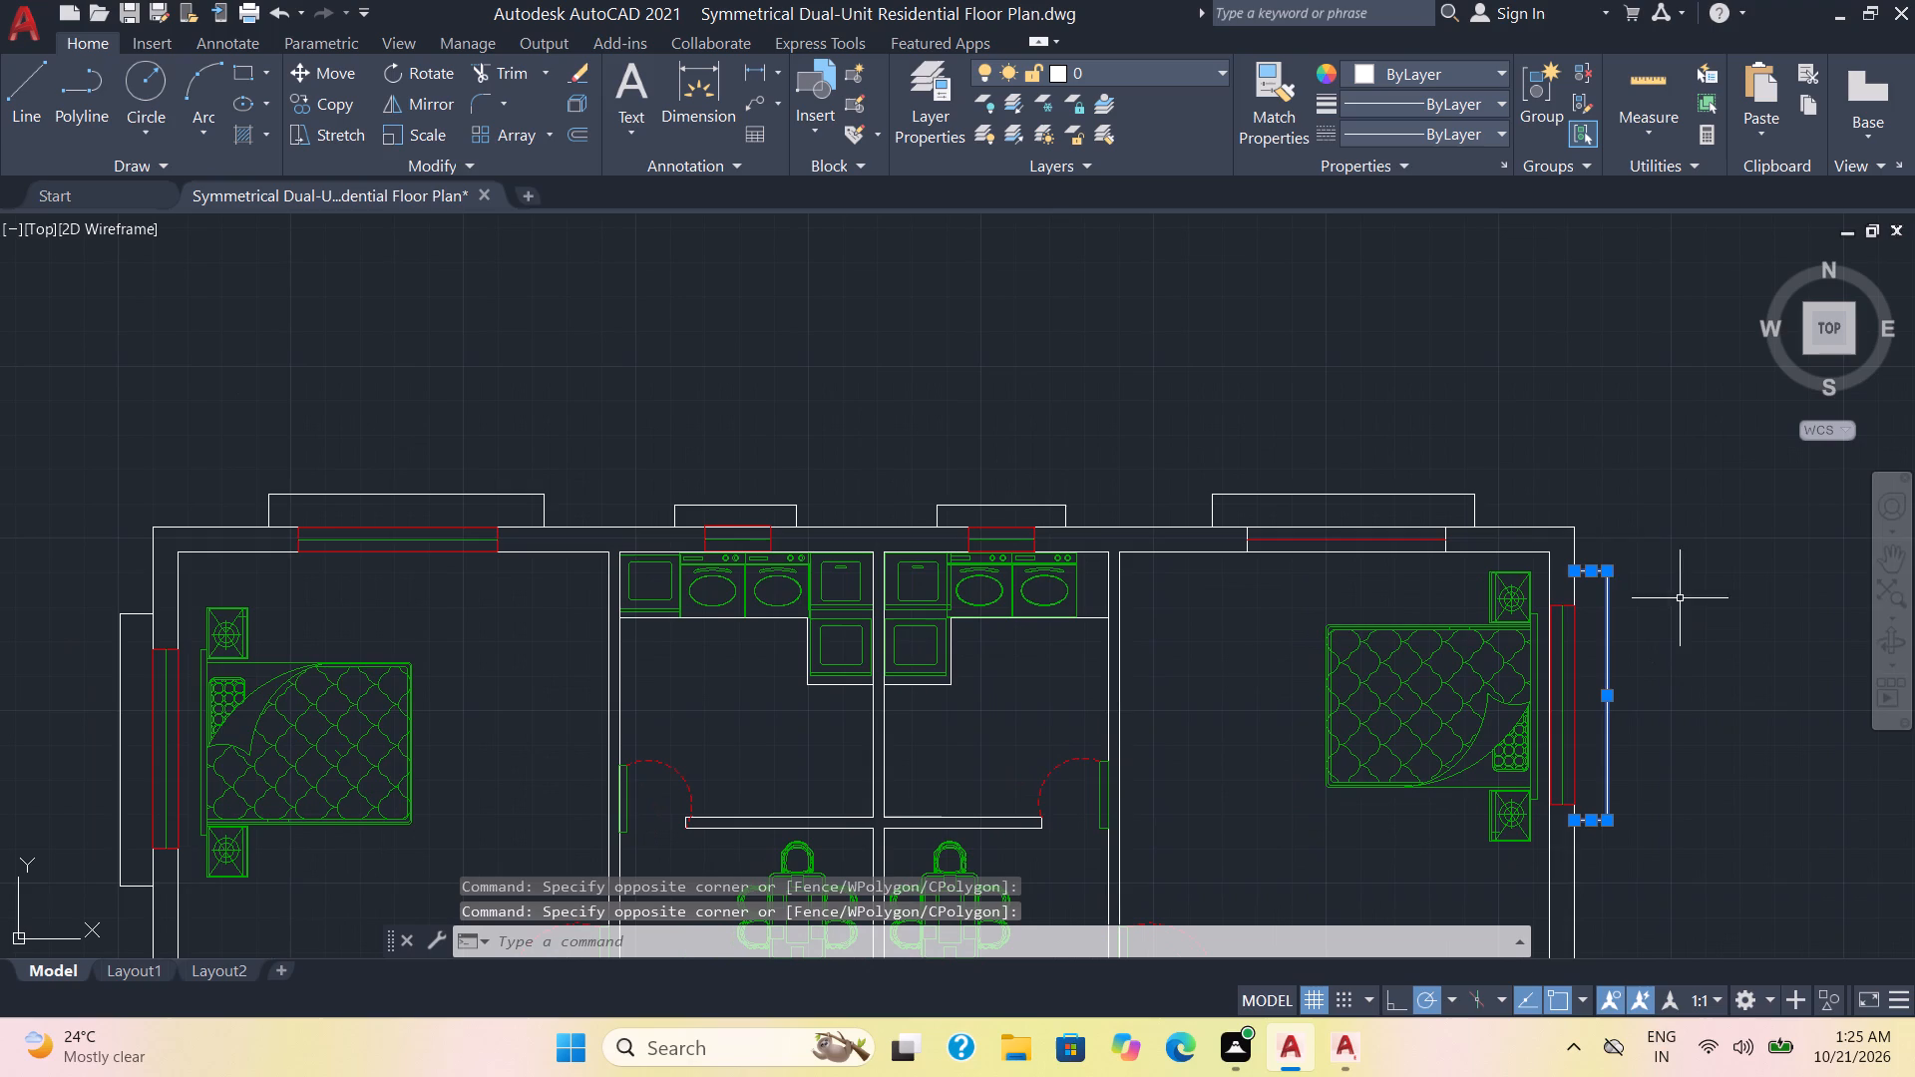
left_click(1526, 499)
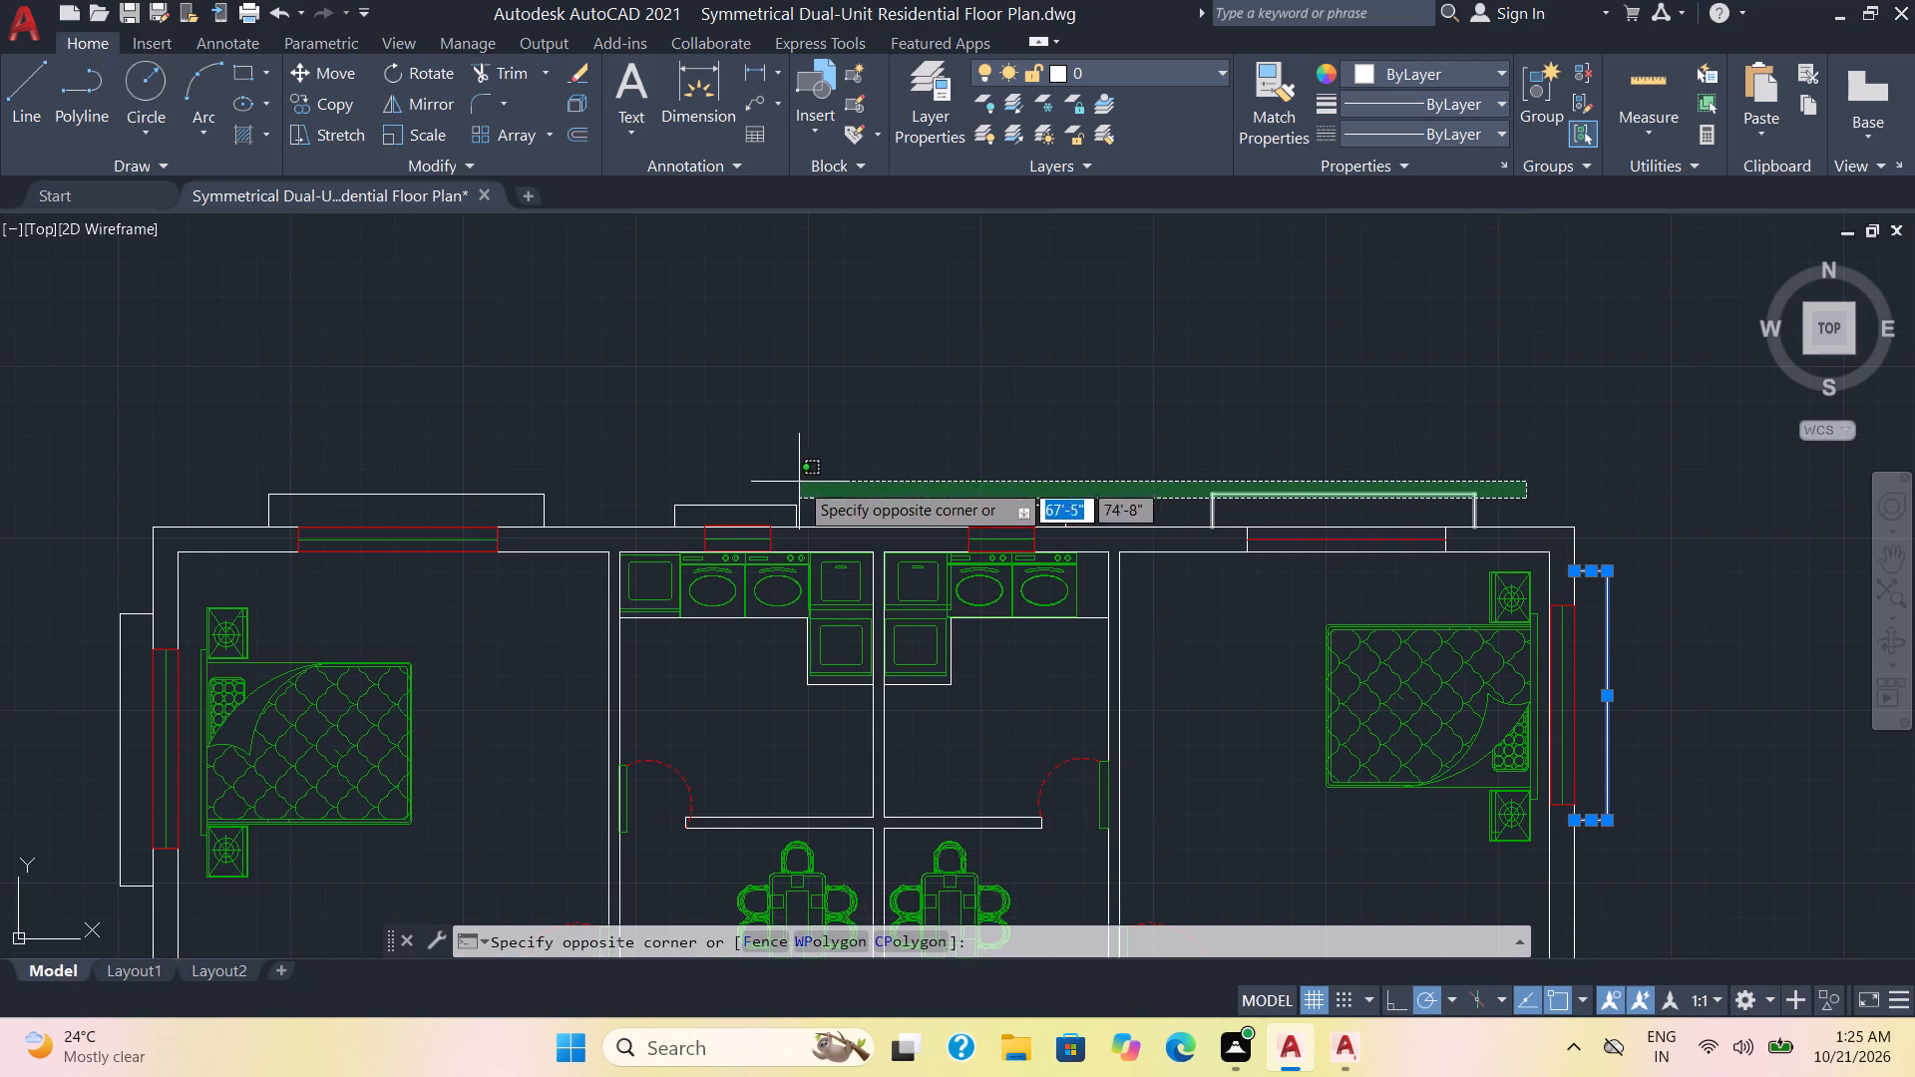
left_click(254, 485)
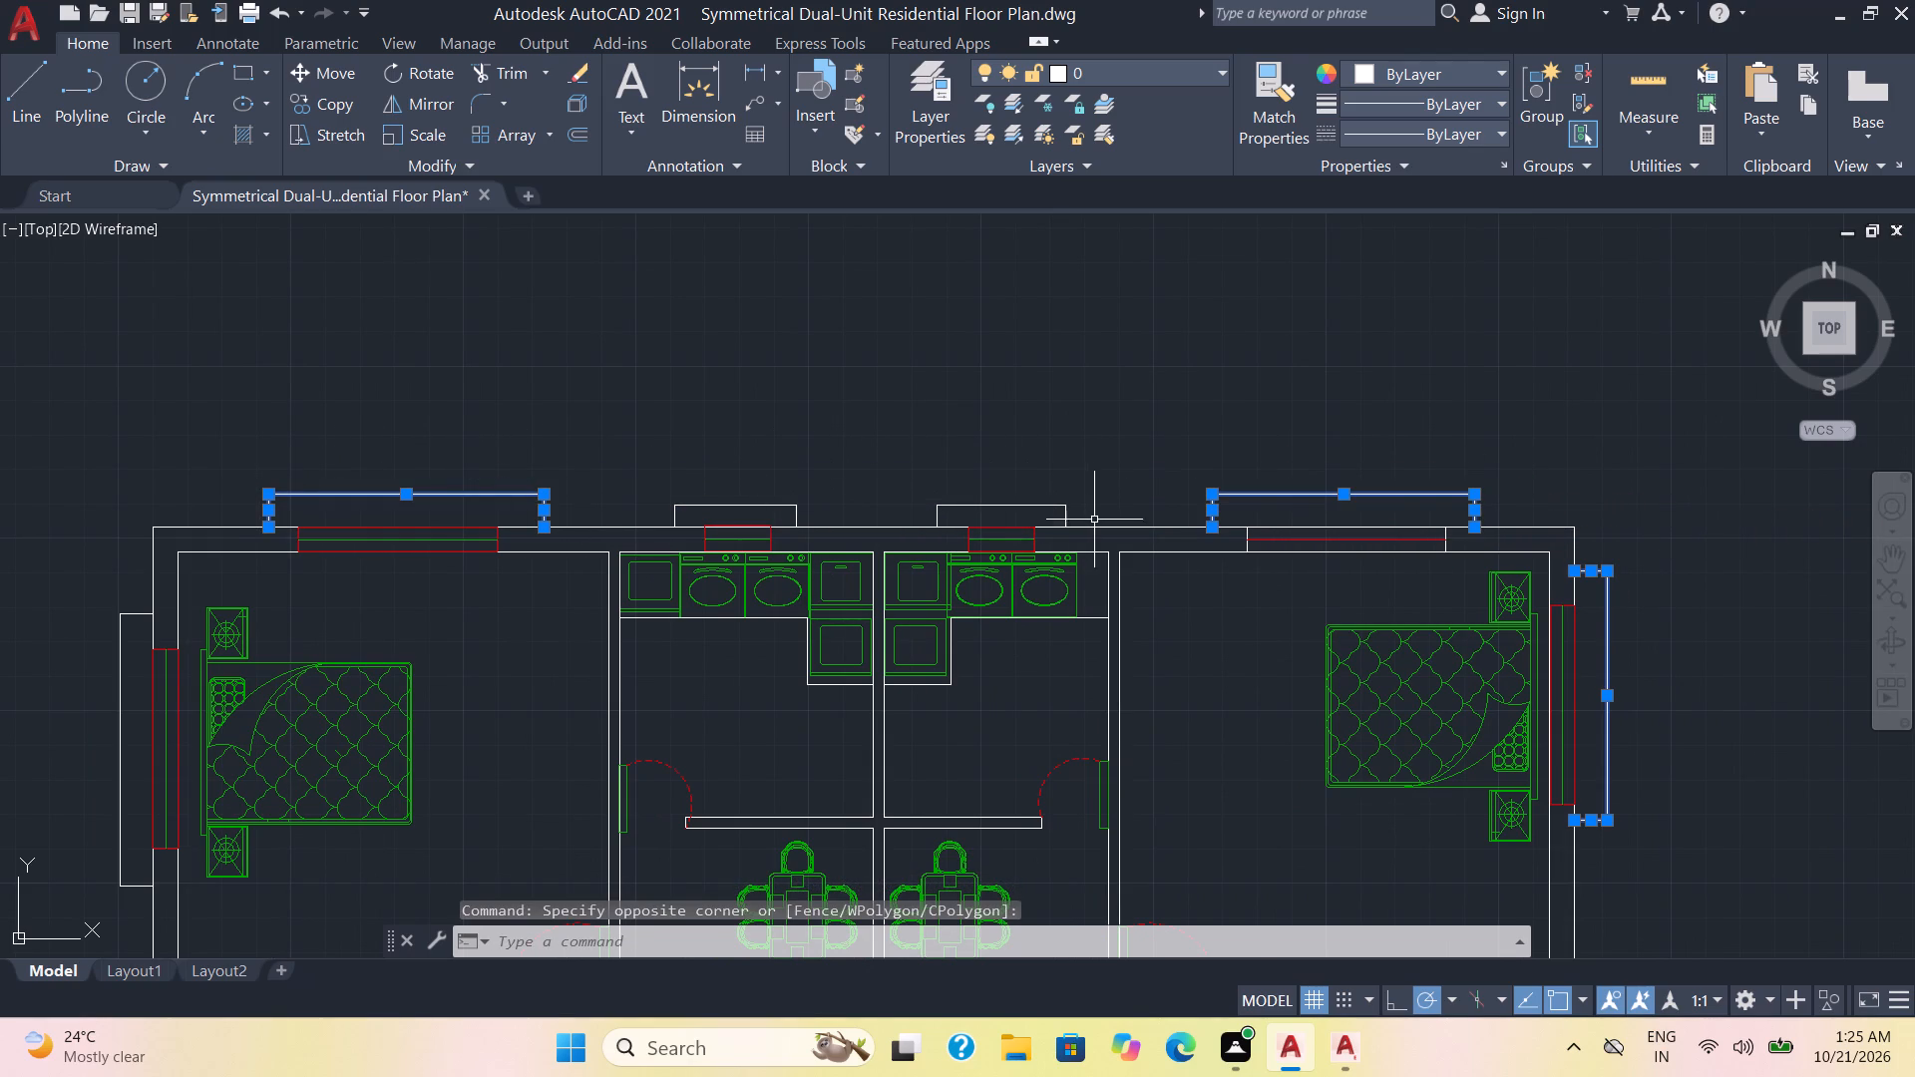
left_click(1090, 512)
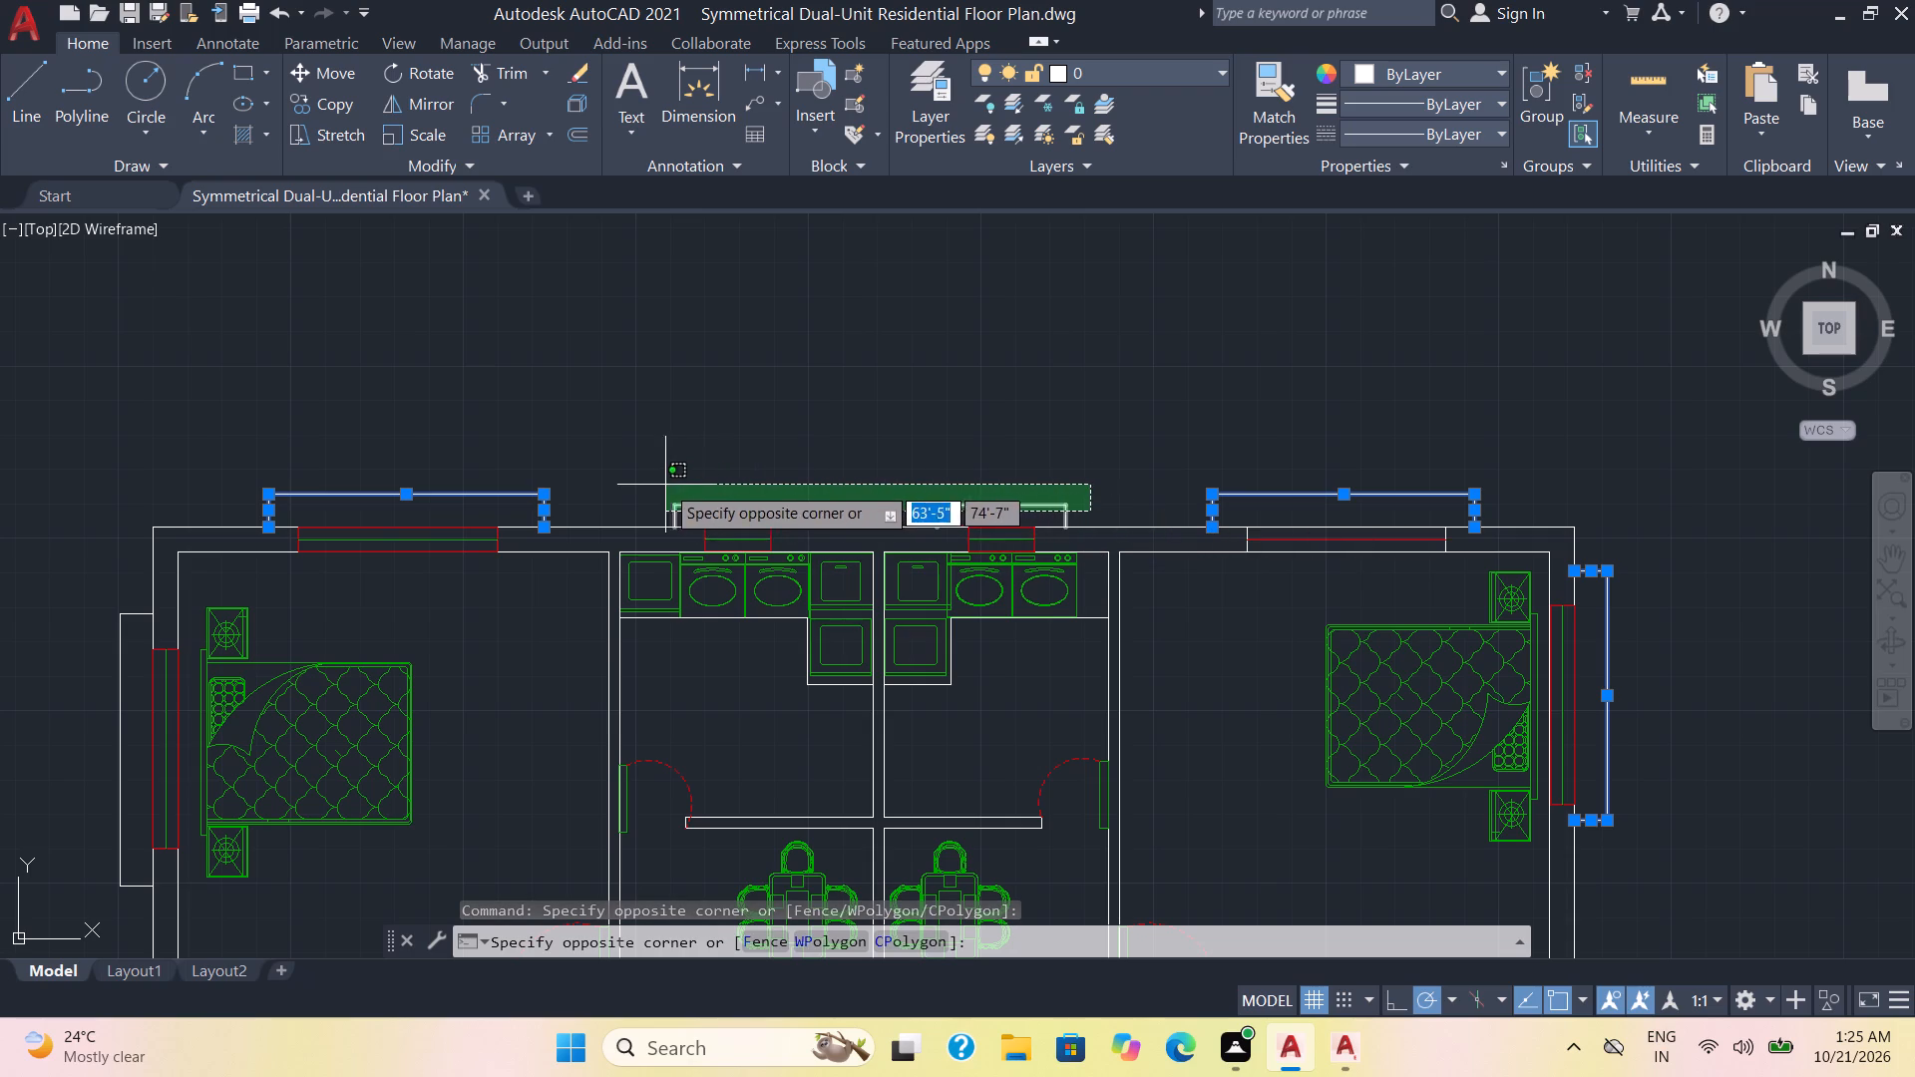
left_click(650, 484)
Add the projecting window outlines outside the left unit's side wall, at the upper bedroom, both bathrooms and lower bedroom, to the selection.
middle_click_drag(784, 477, 1473, 308)
scroll(784, 477, "down", 1)
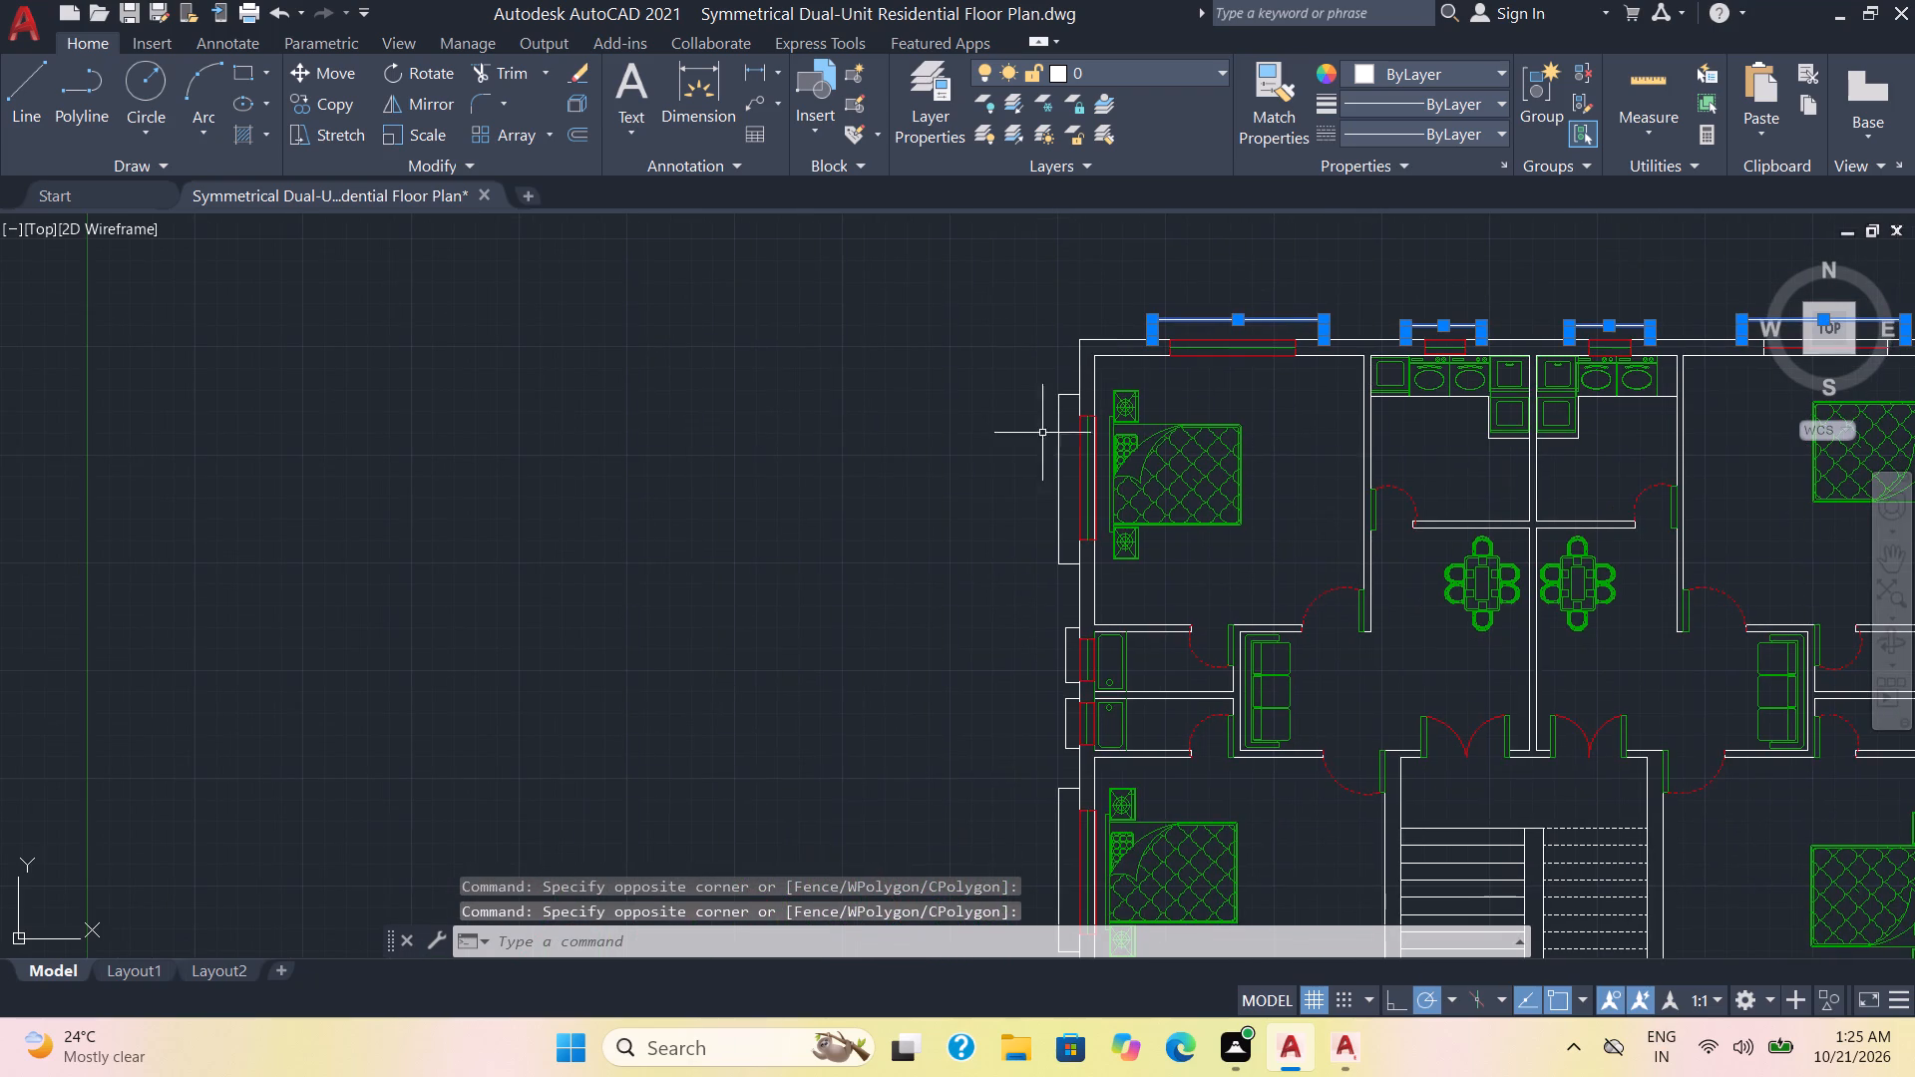
left_click(1058, 582)
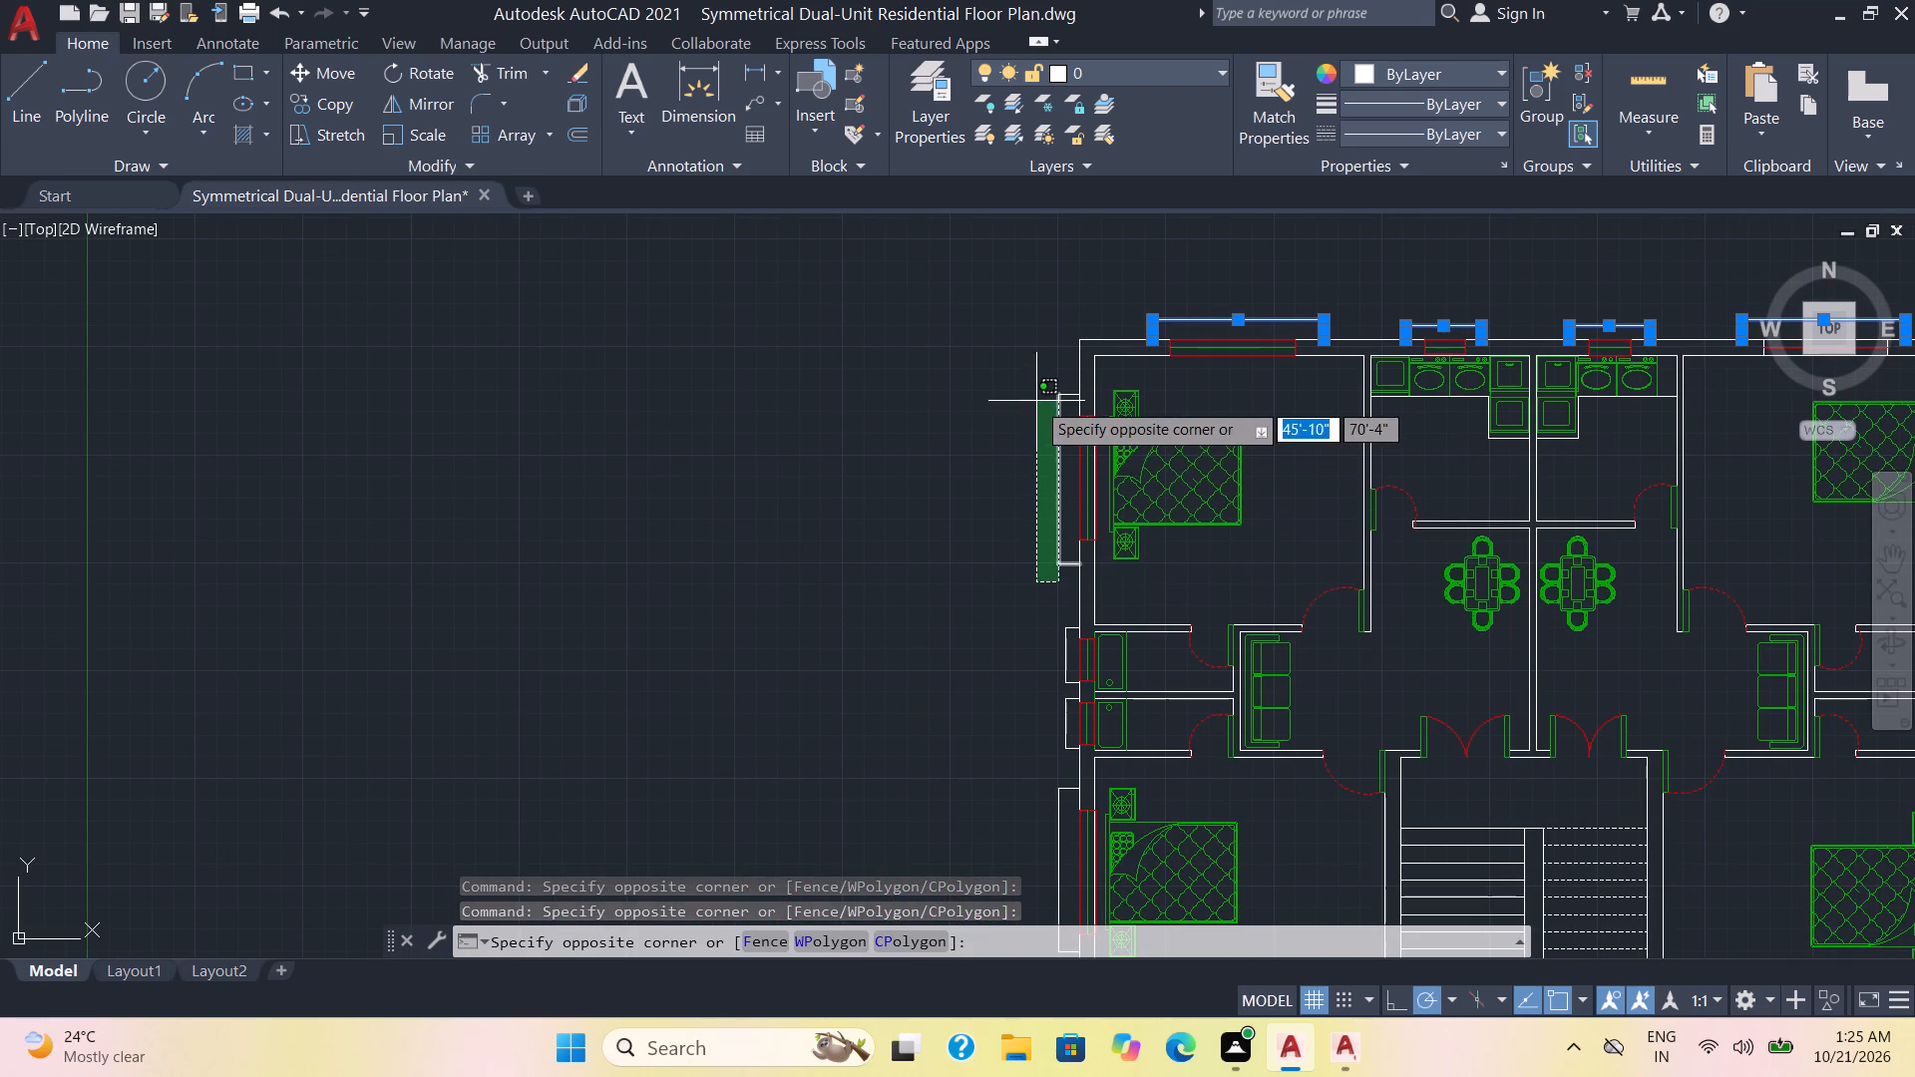
left_click(1035, 379)
middle_click_drag(958, 575, 897, 208)
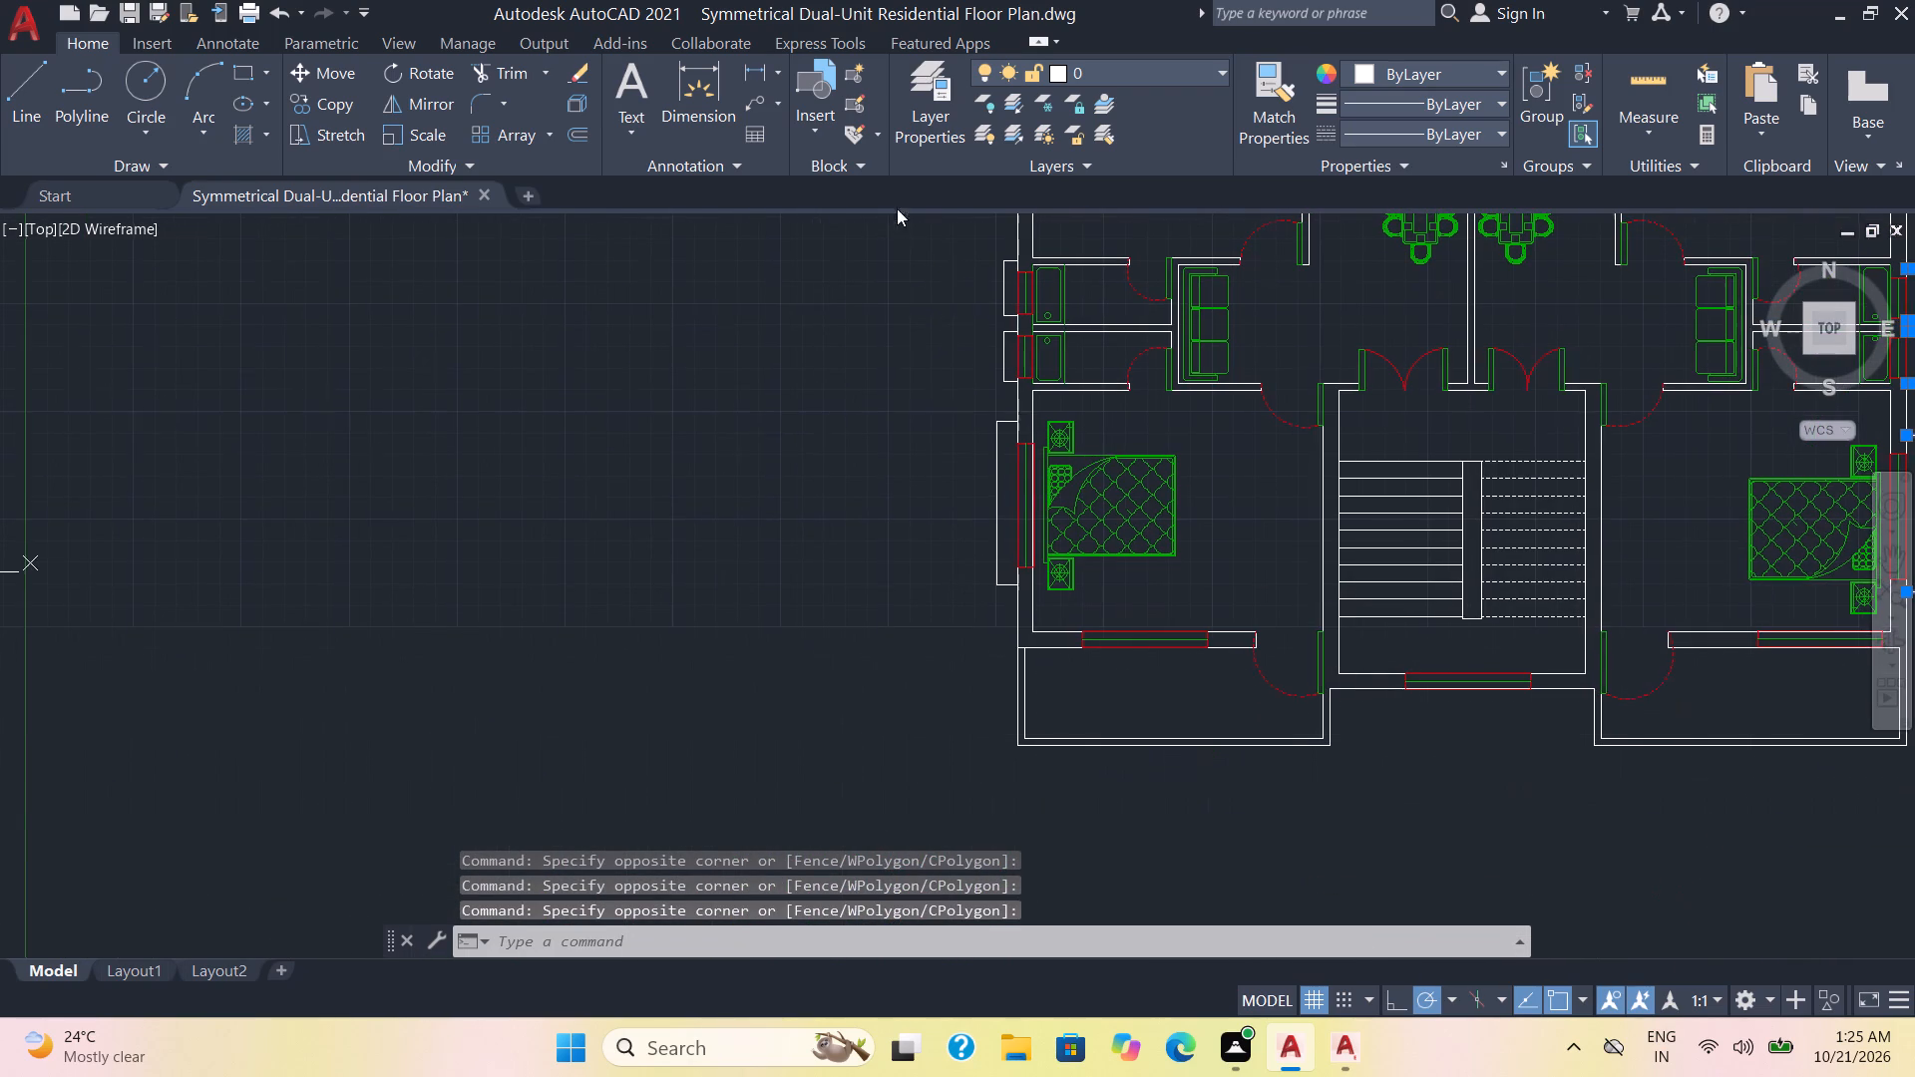
left_click(1010, 396)
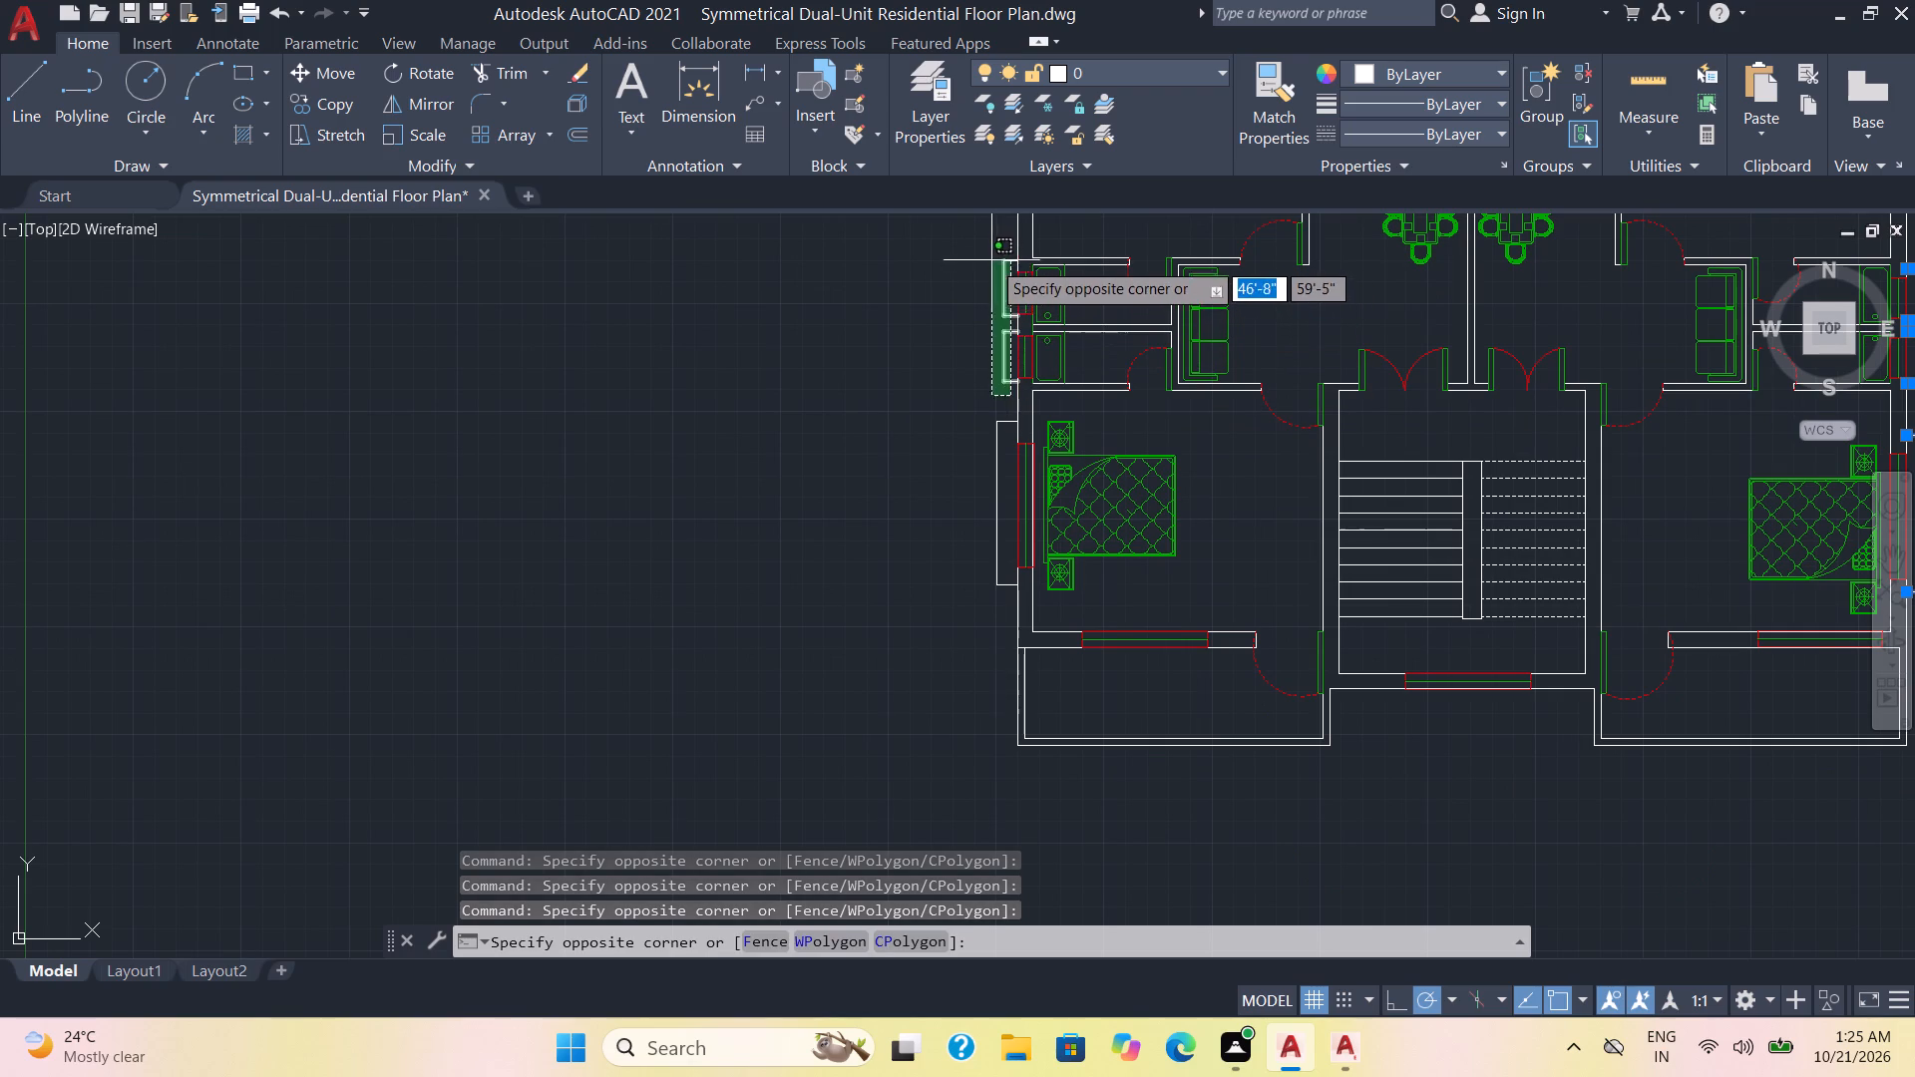
left_click(986, 252)
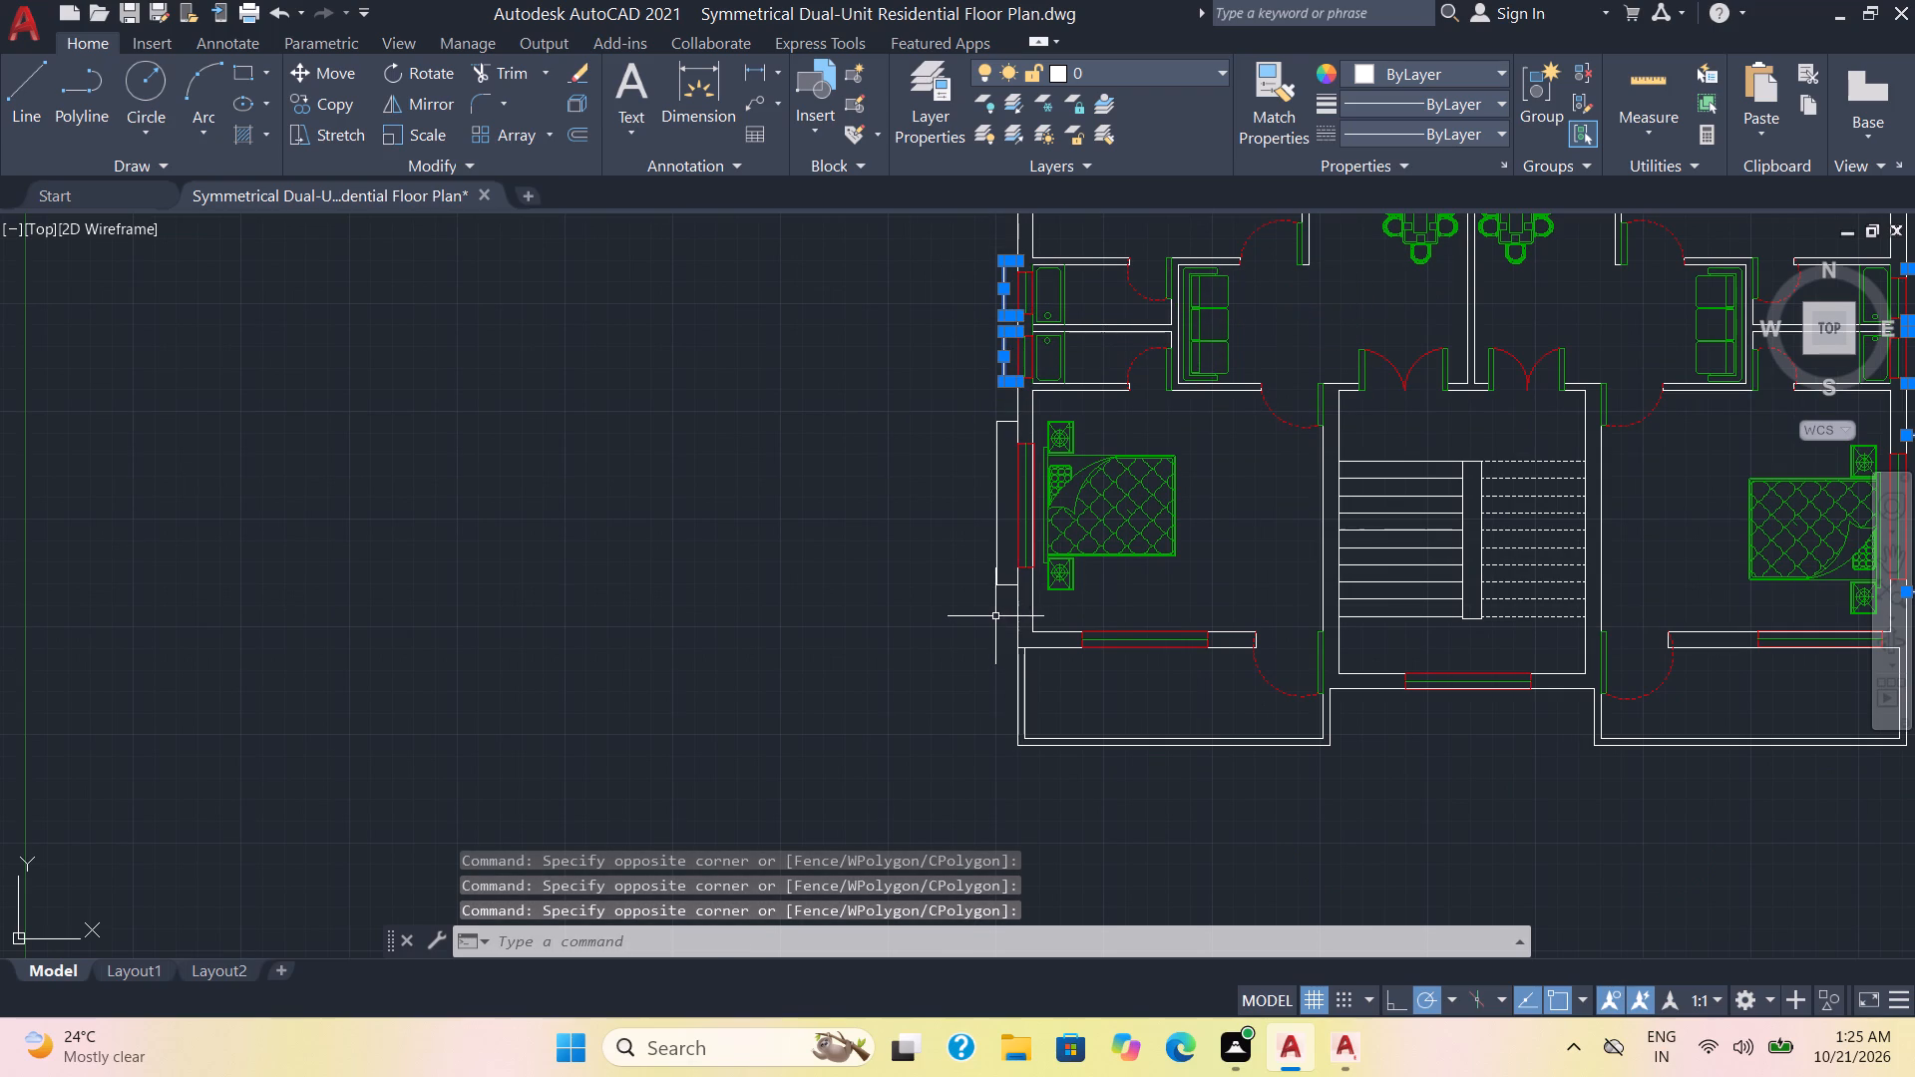
left_click(1002, 610)
left_click(981, 407)
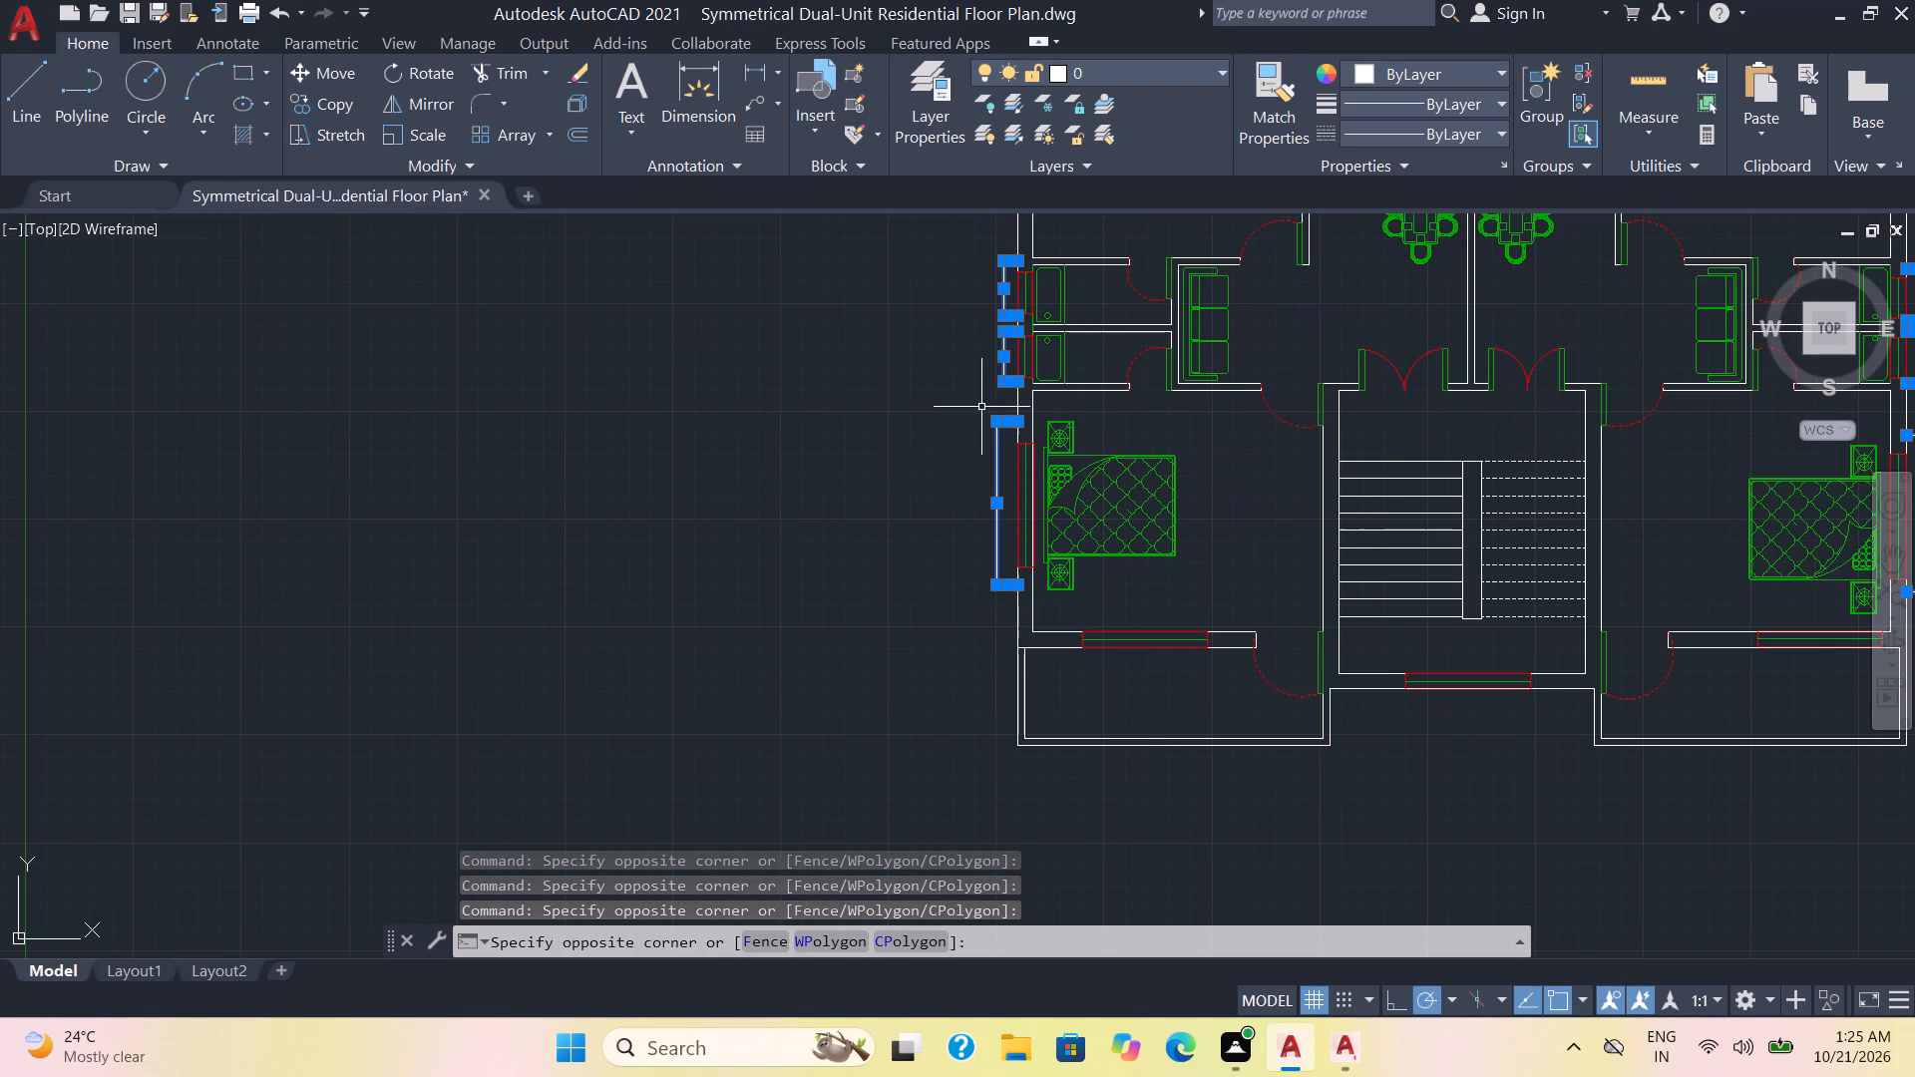
Assign the selected projecting window outlines to the windows layer and clear the selection.
left_click(1208, 68)
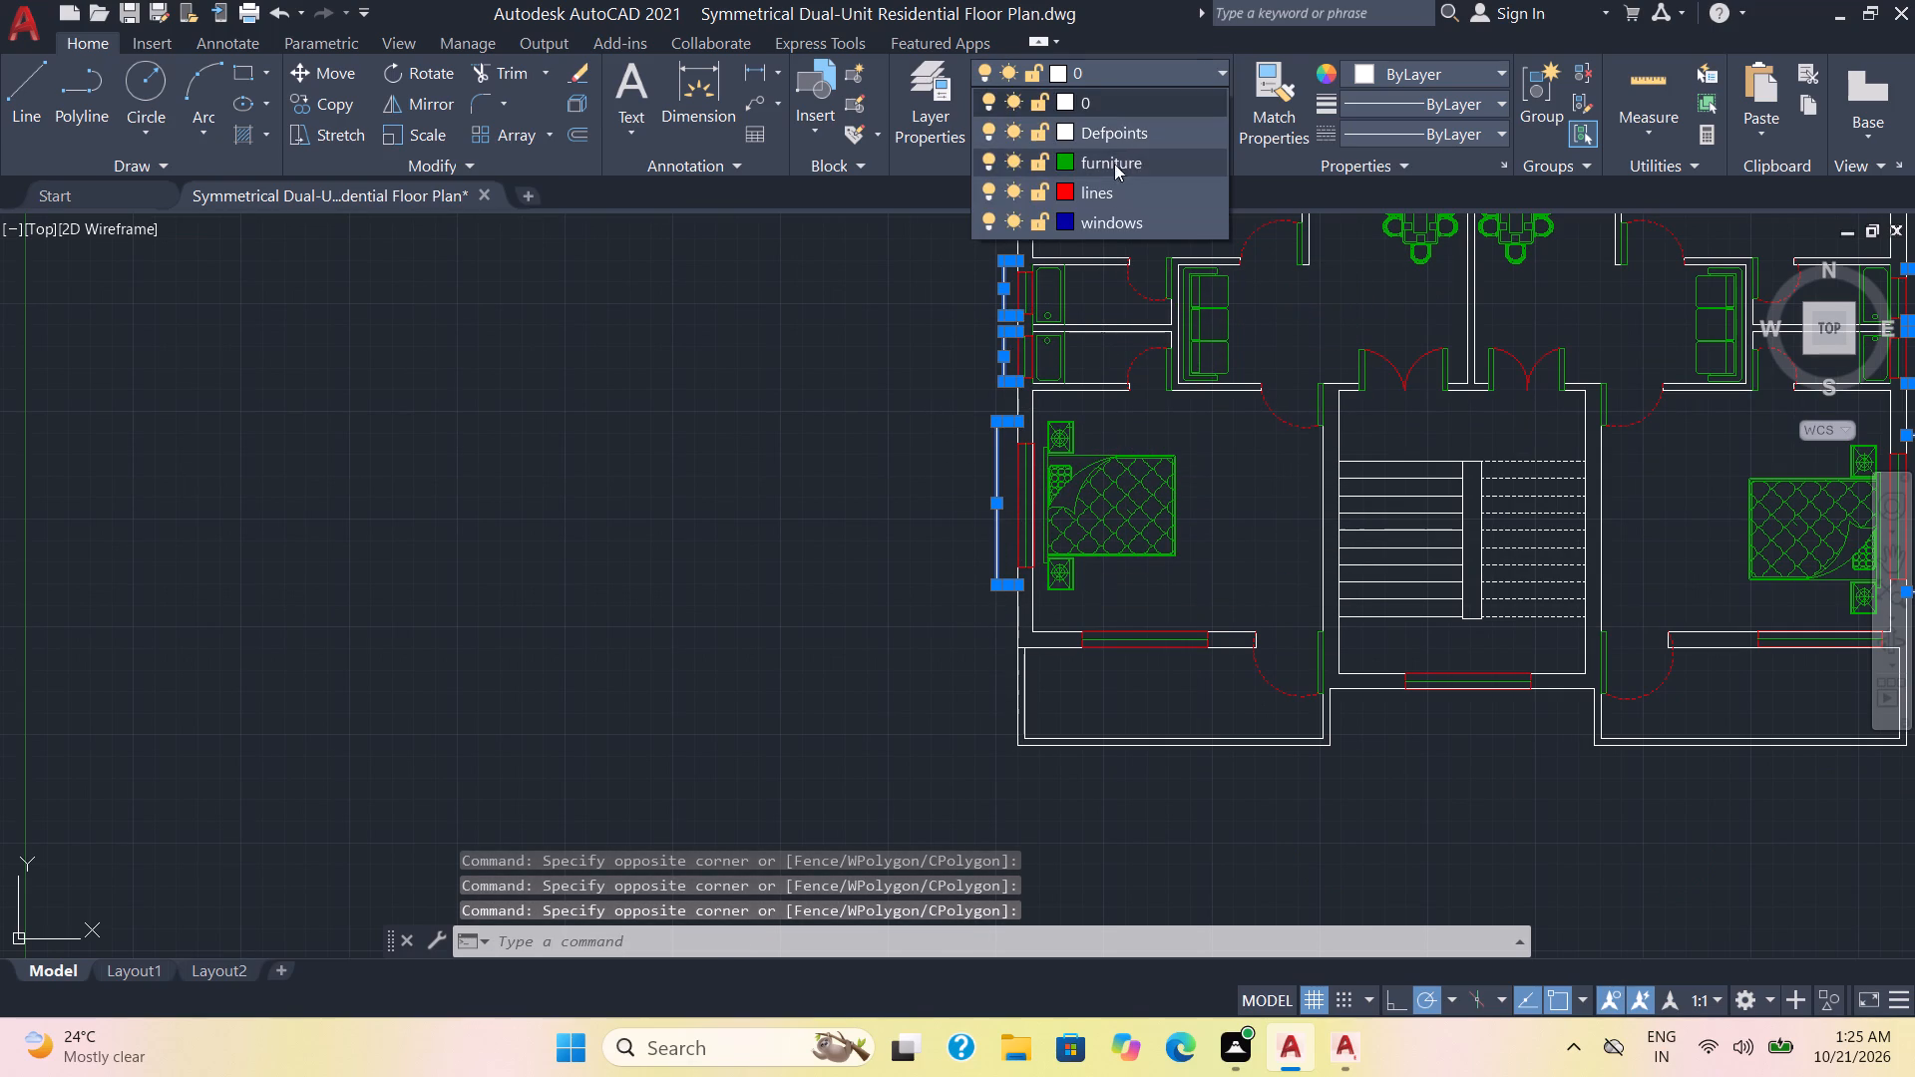
left_click(1094, 217)
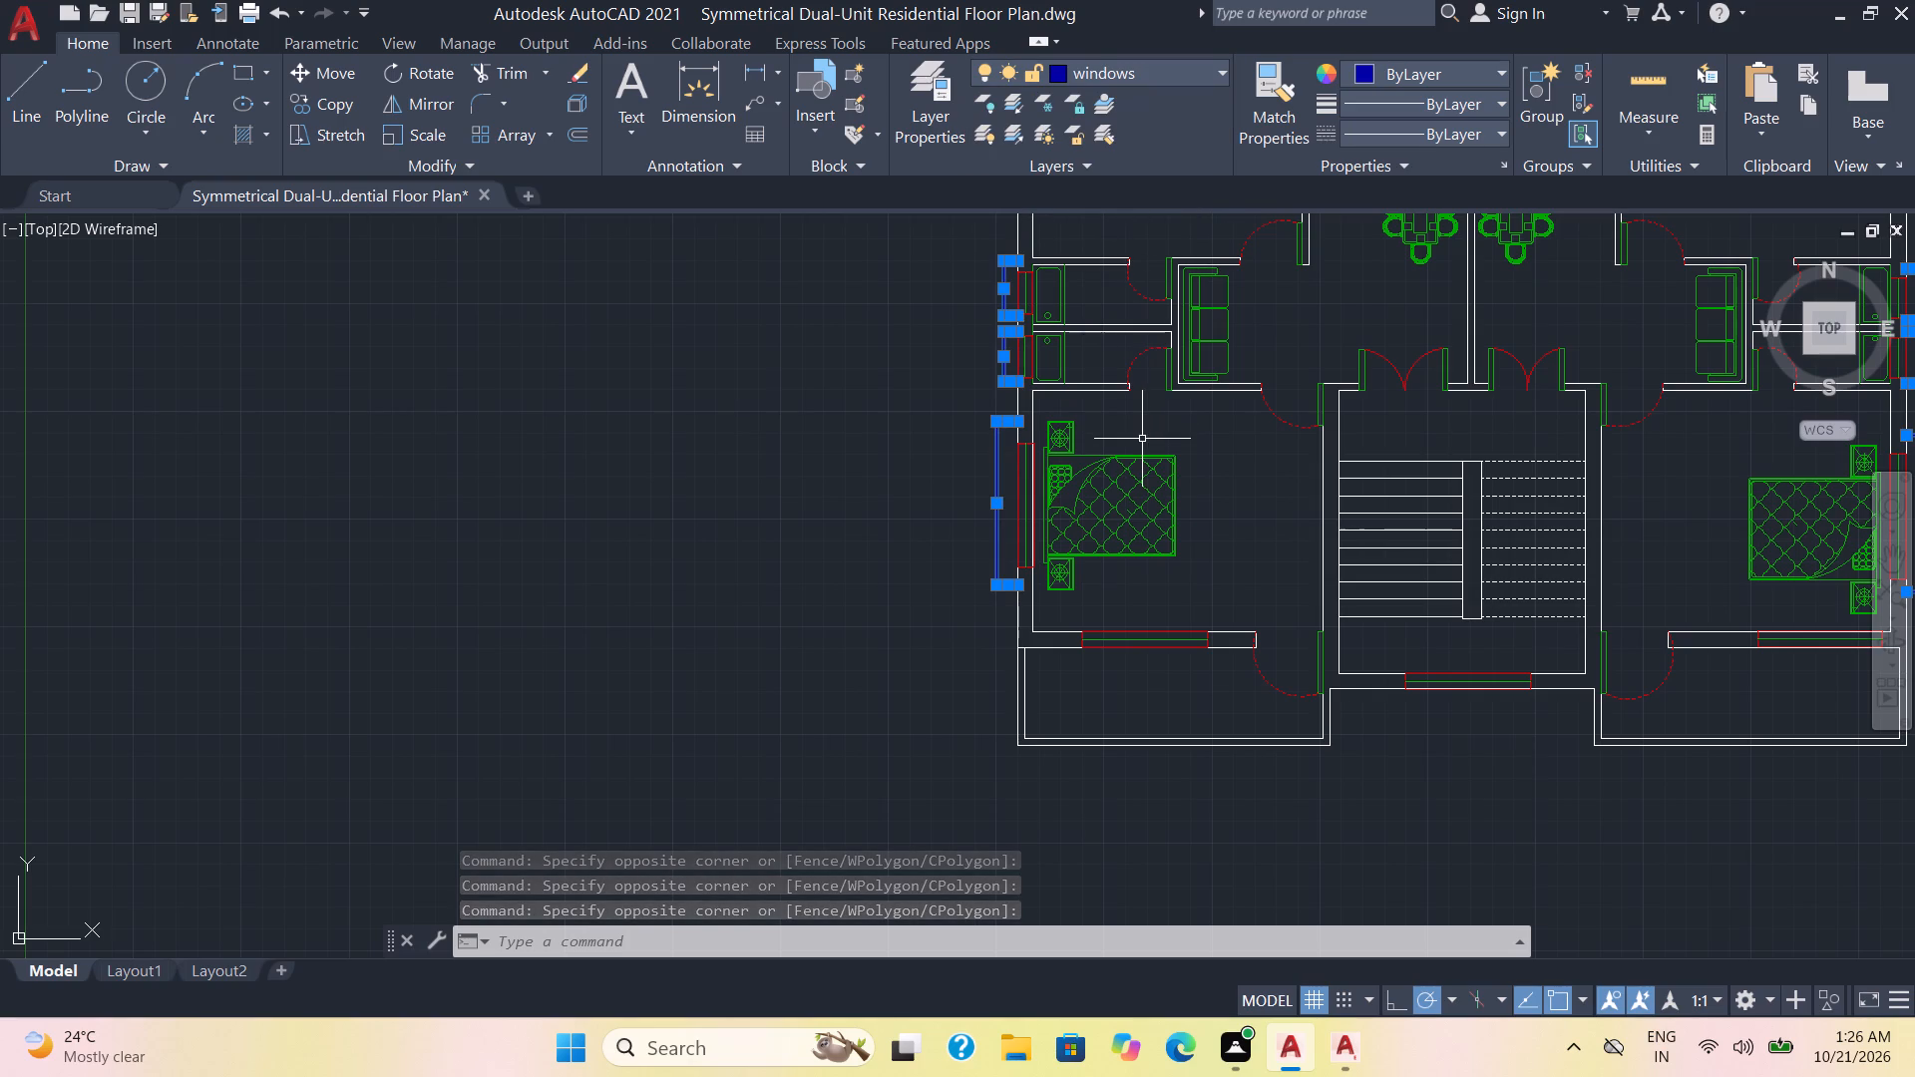
key("Escape")
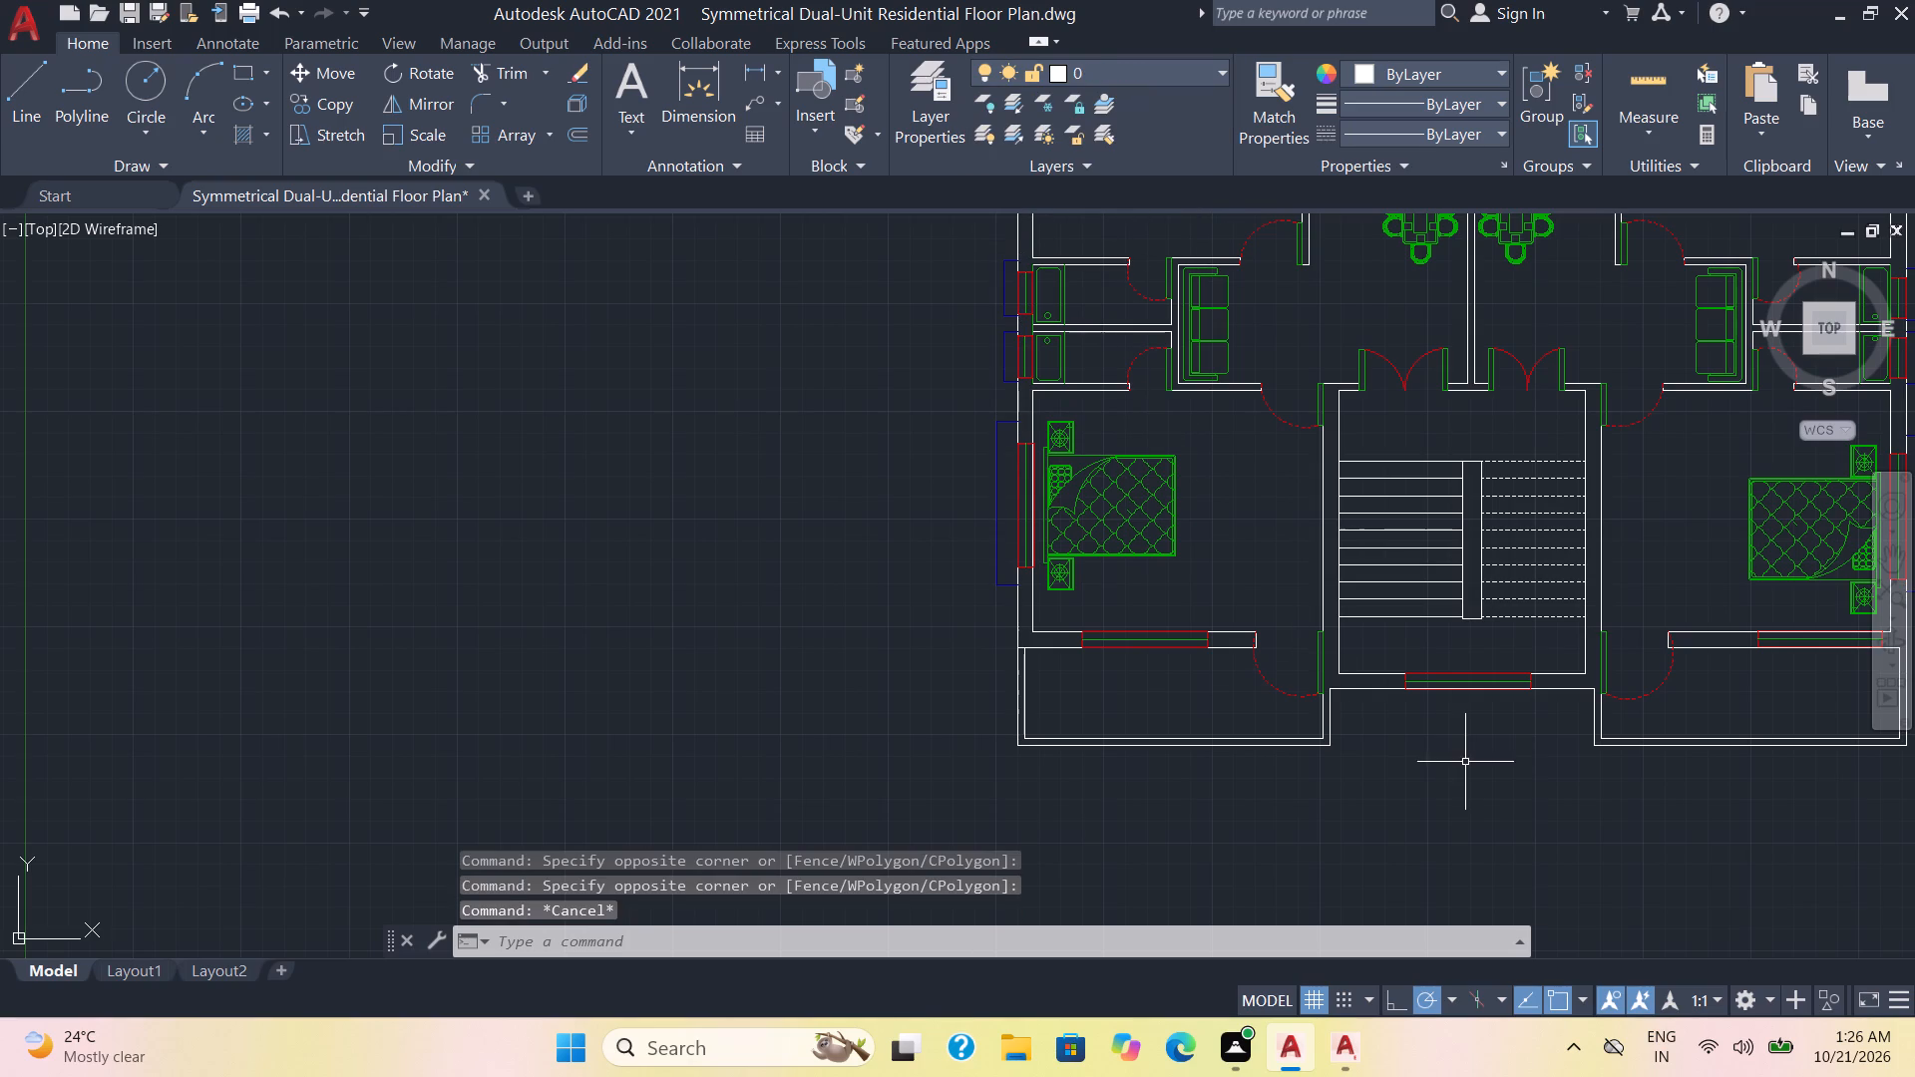
middle_click_drag(1465, 762, 1301, 799)
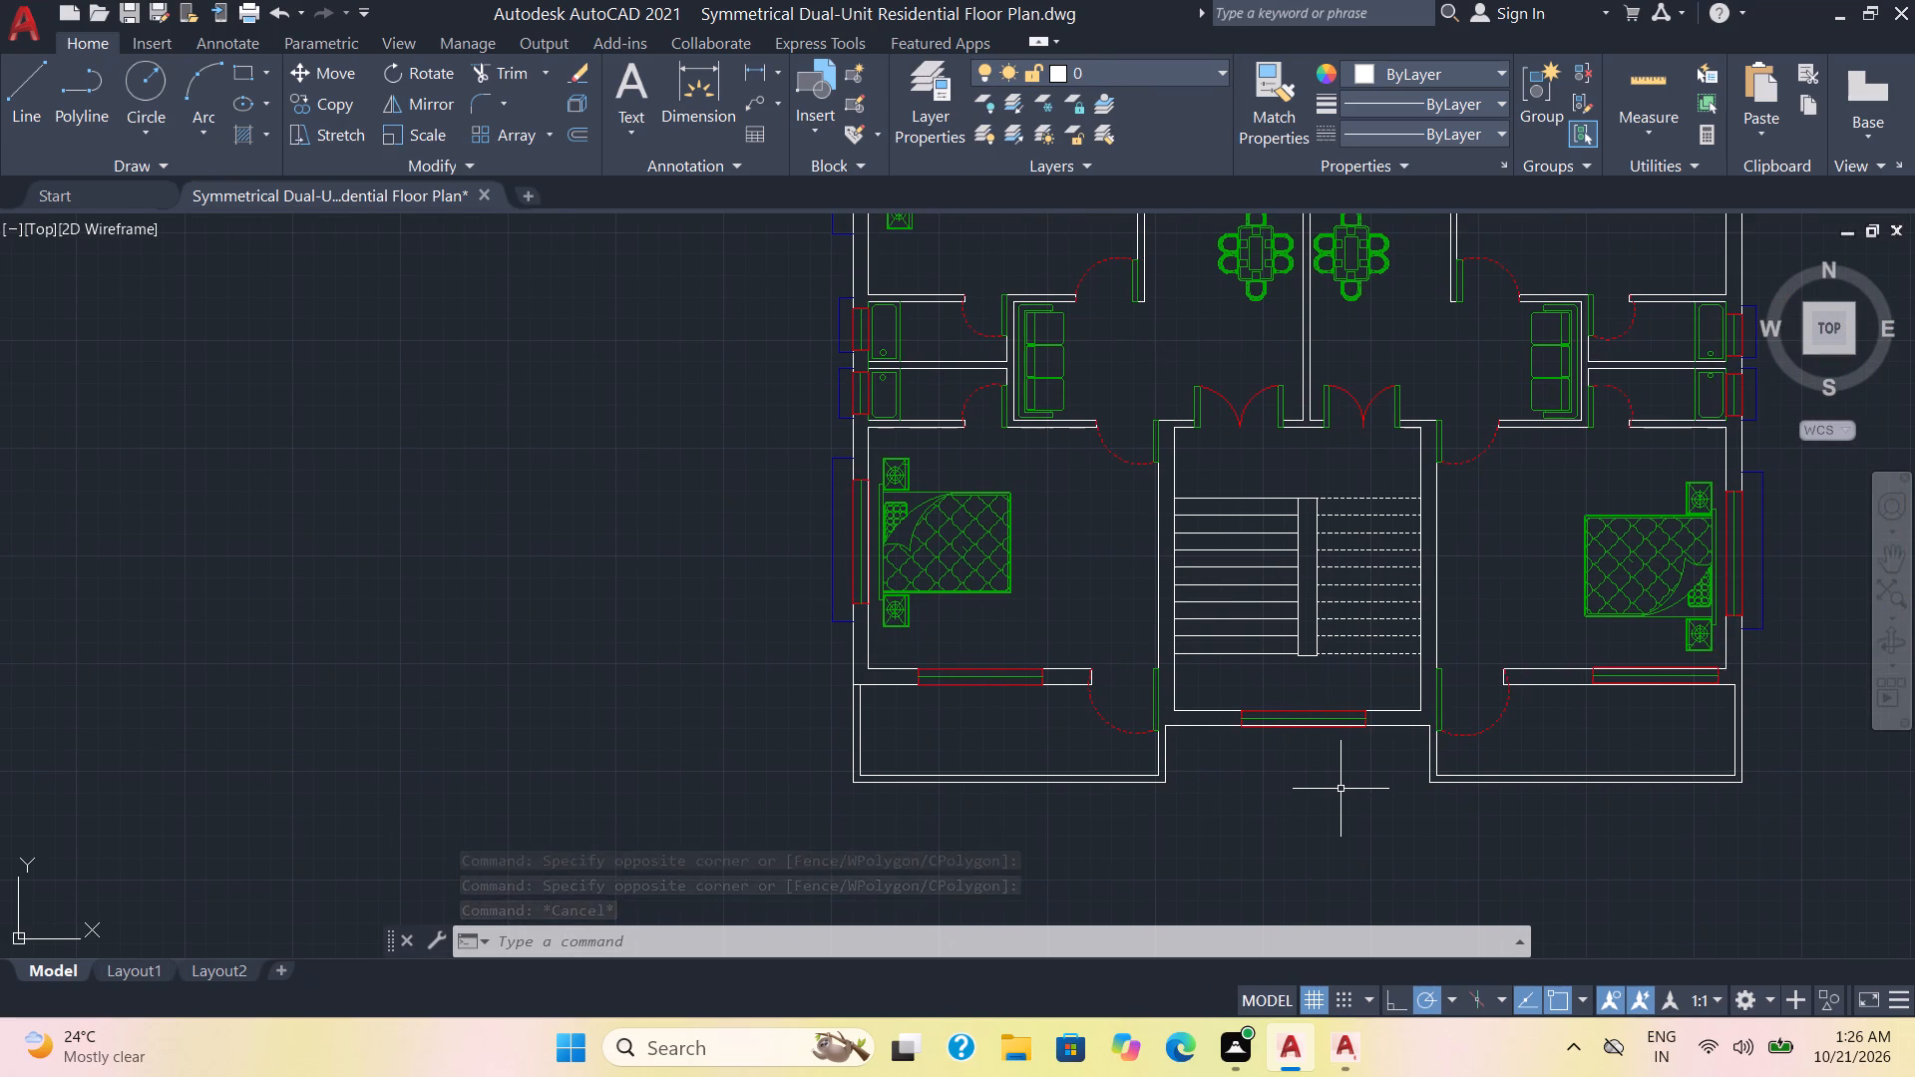
Save the drawing with the projecting window outlines on their layer.
scroll(1340, 789, "down", 1)
middle_click_drag(1679, 728, 1469, 740)
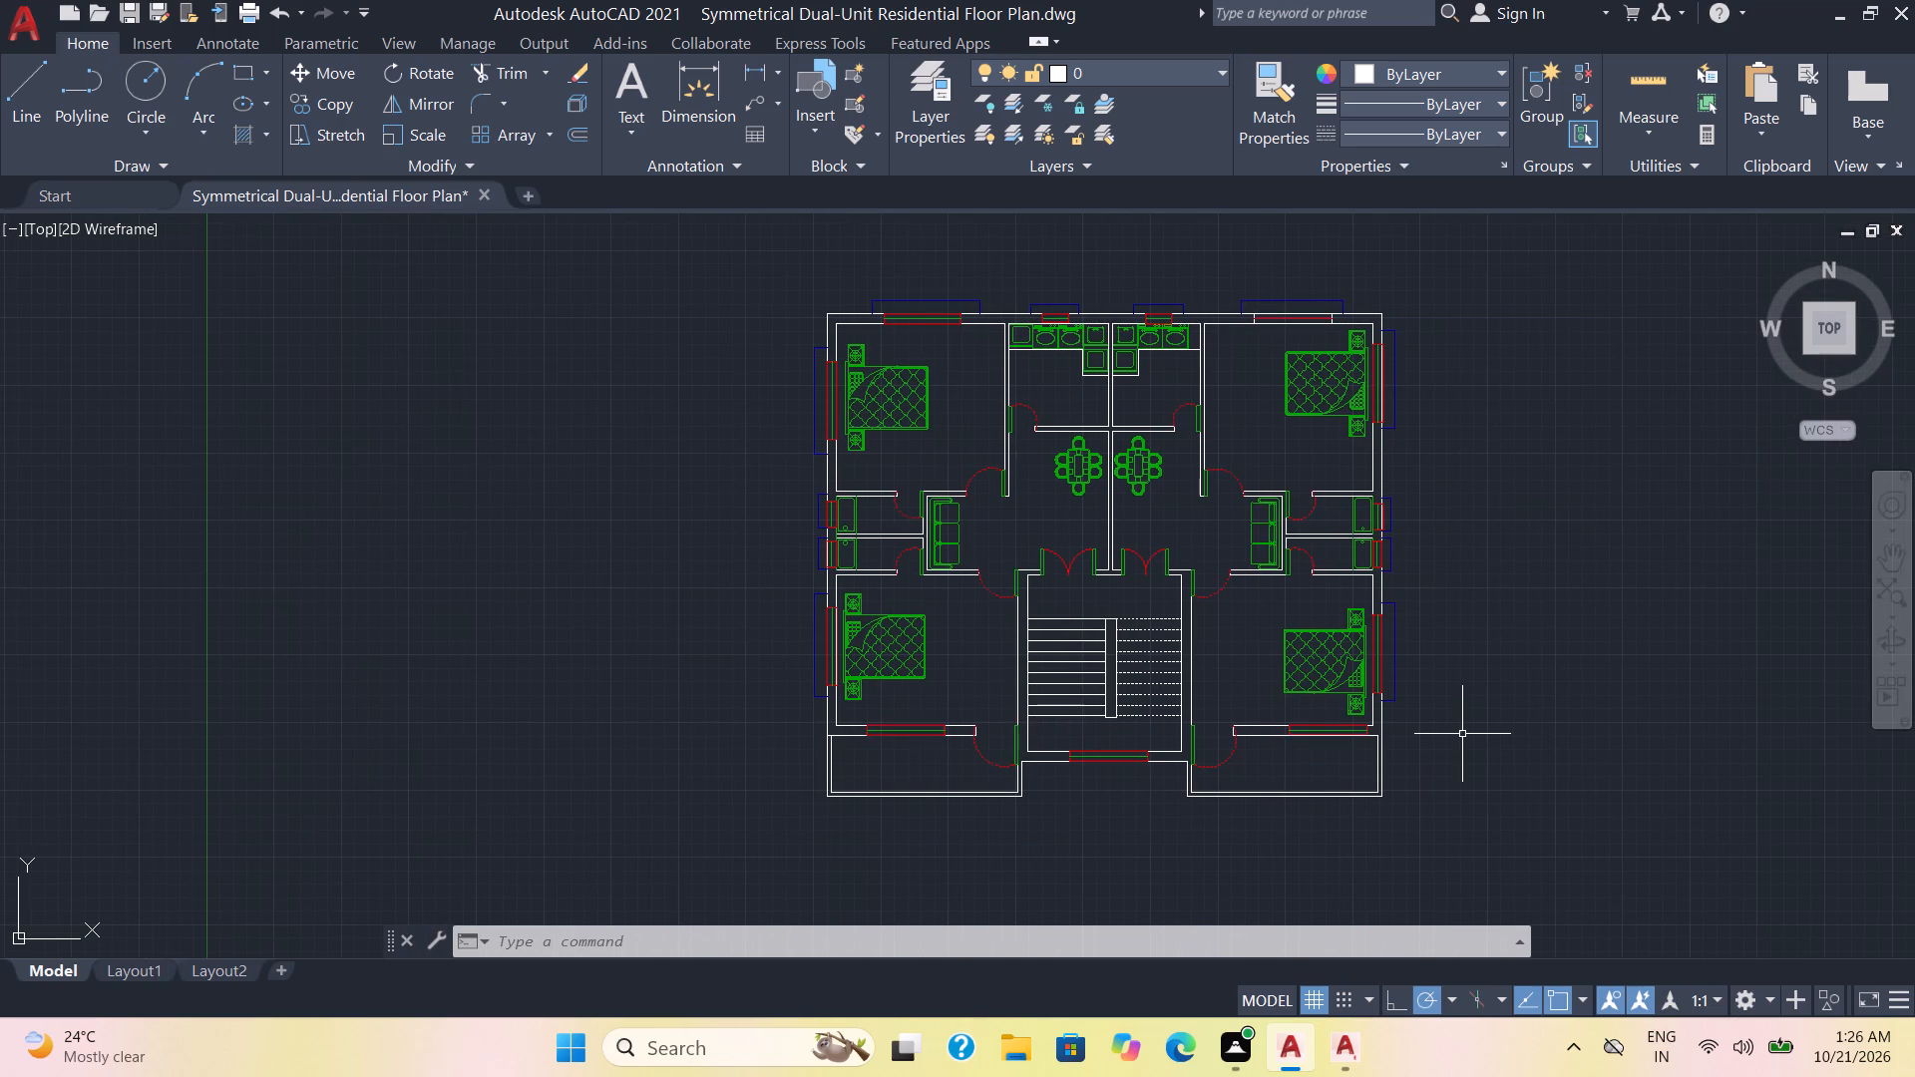
key("ctrl+s")
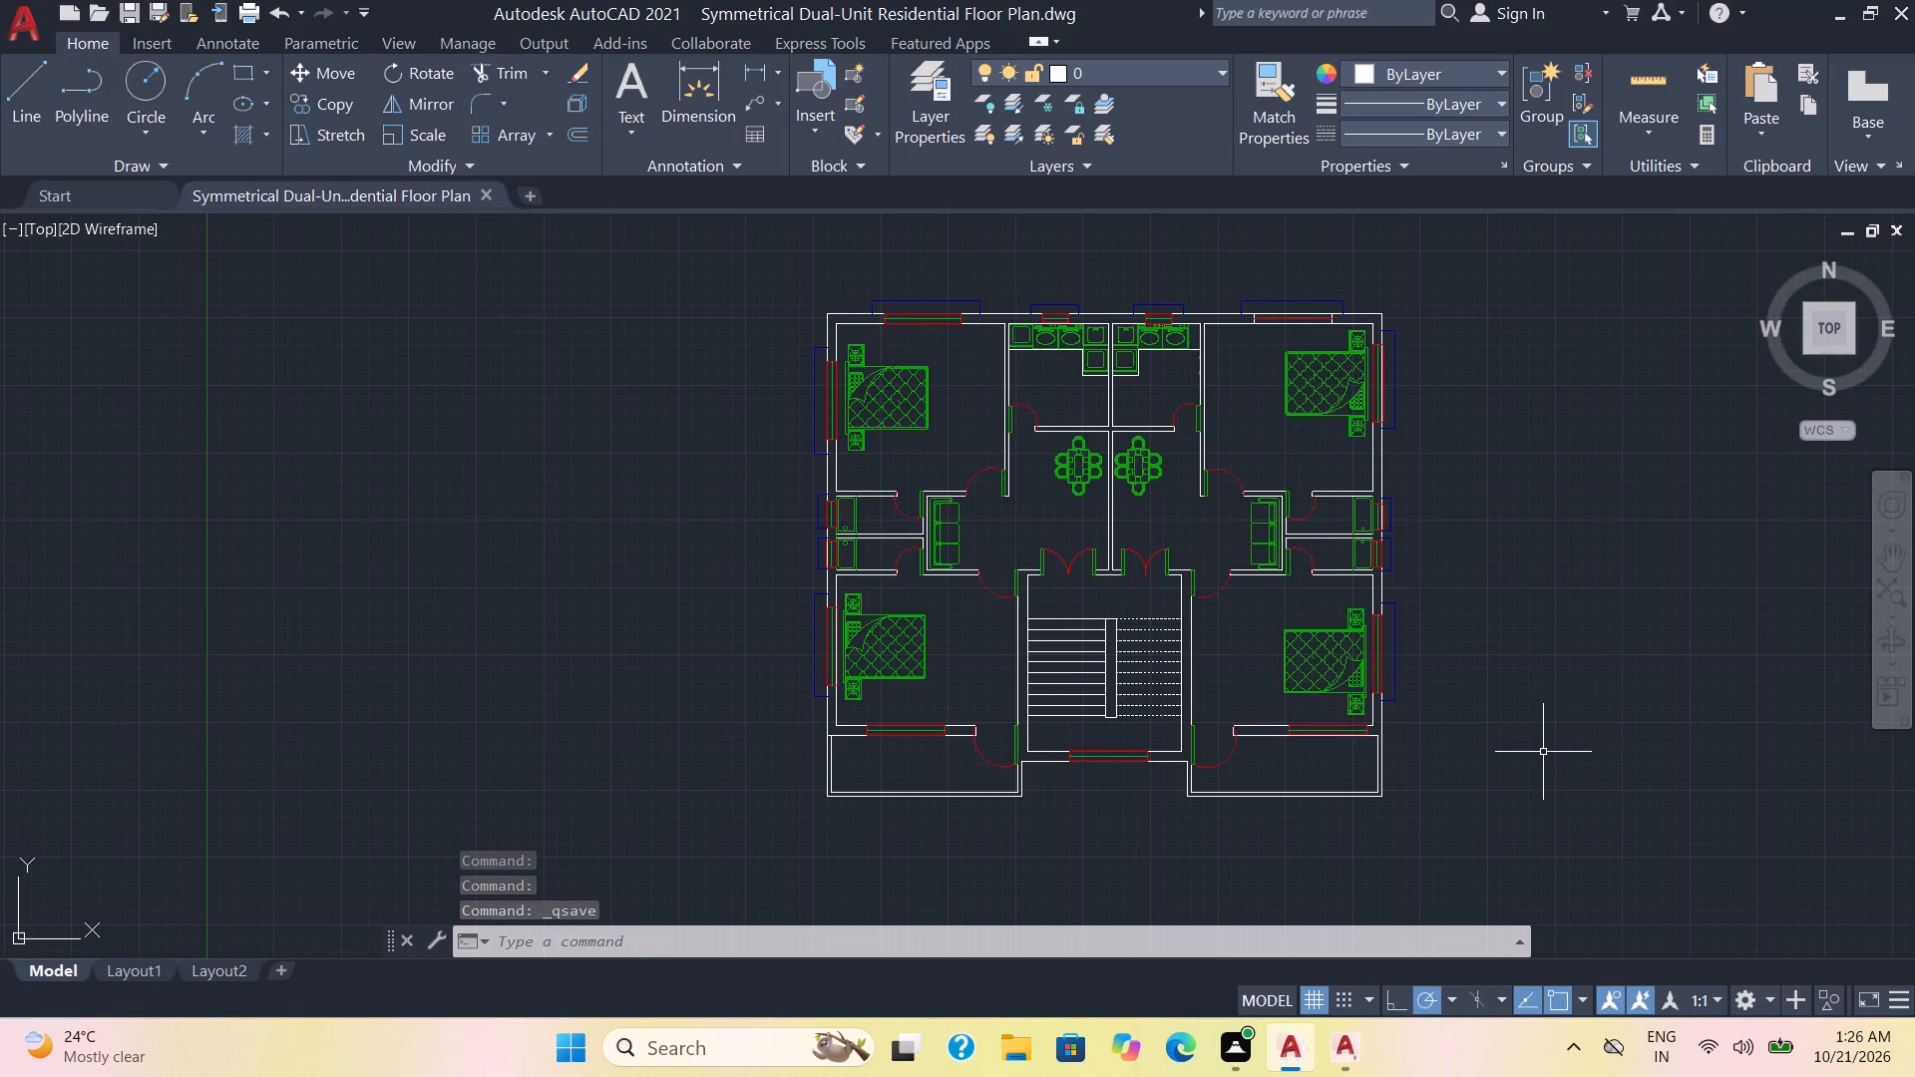
Add a linear dimension for the plan's overall width between the top outer corners, placed about 3'-2" above the top wall.
middle_click_drag(1543, 752, 1387, 778)
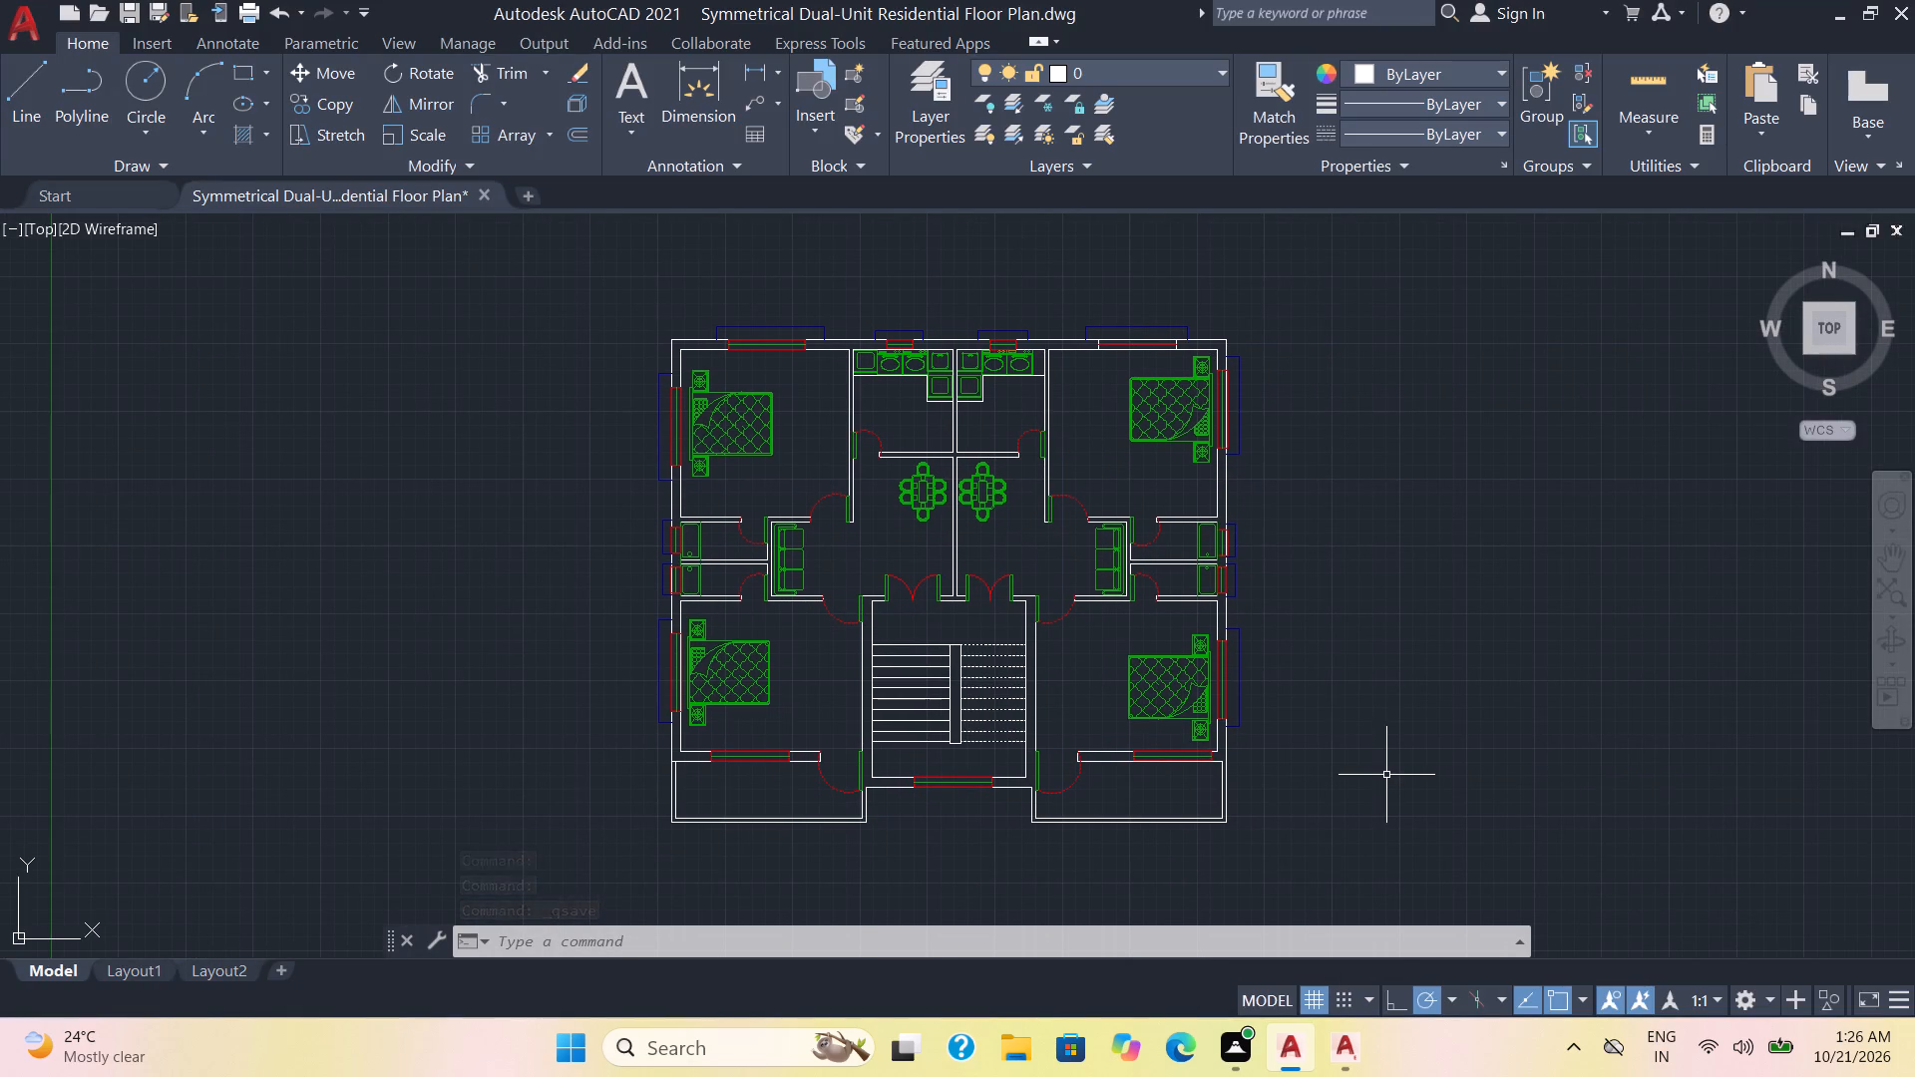
left_click(758, 68)
left_click(667, 333)
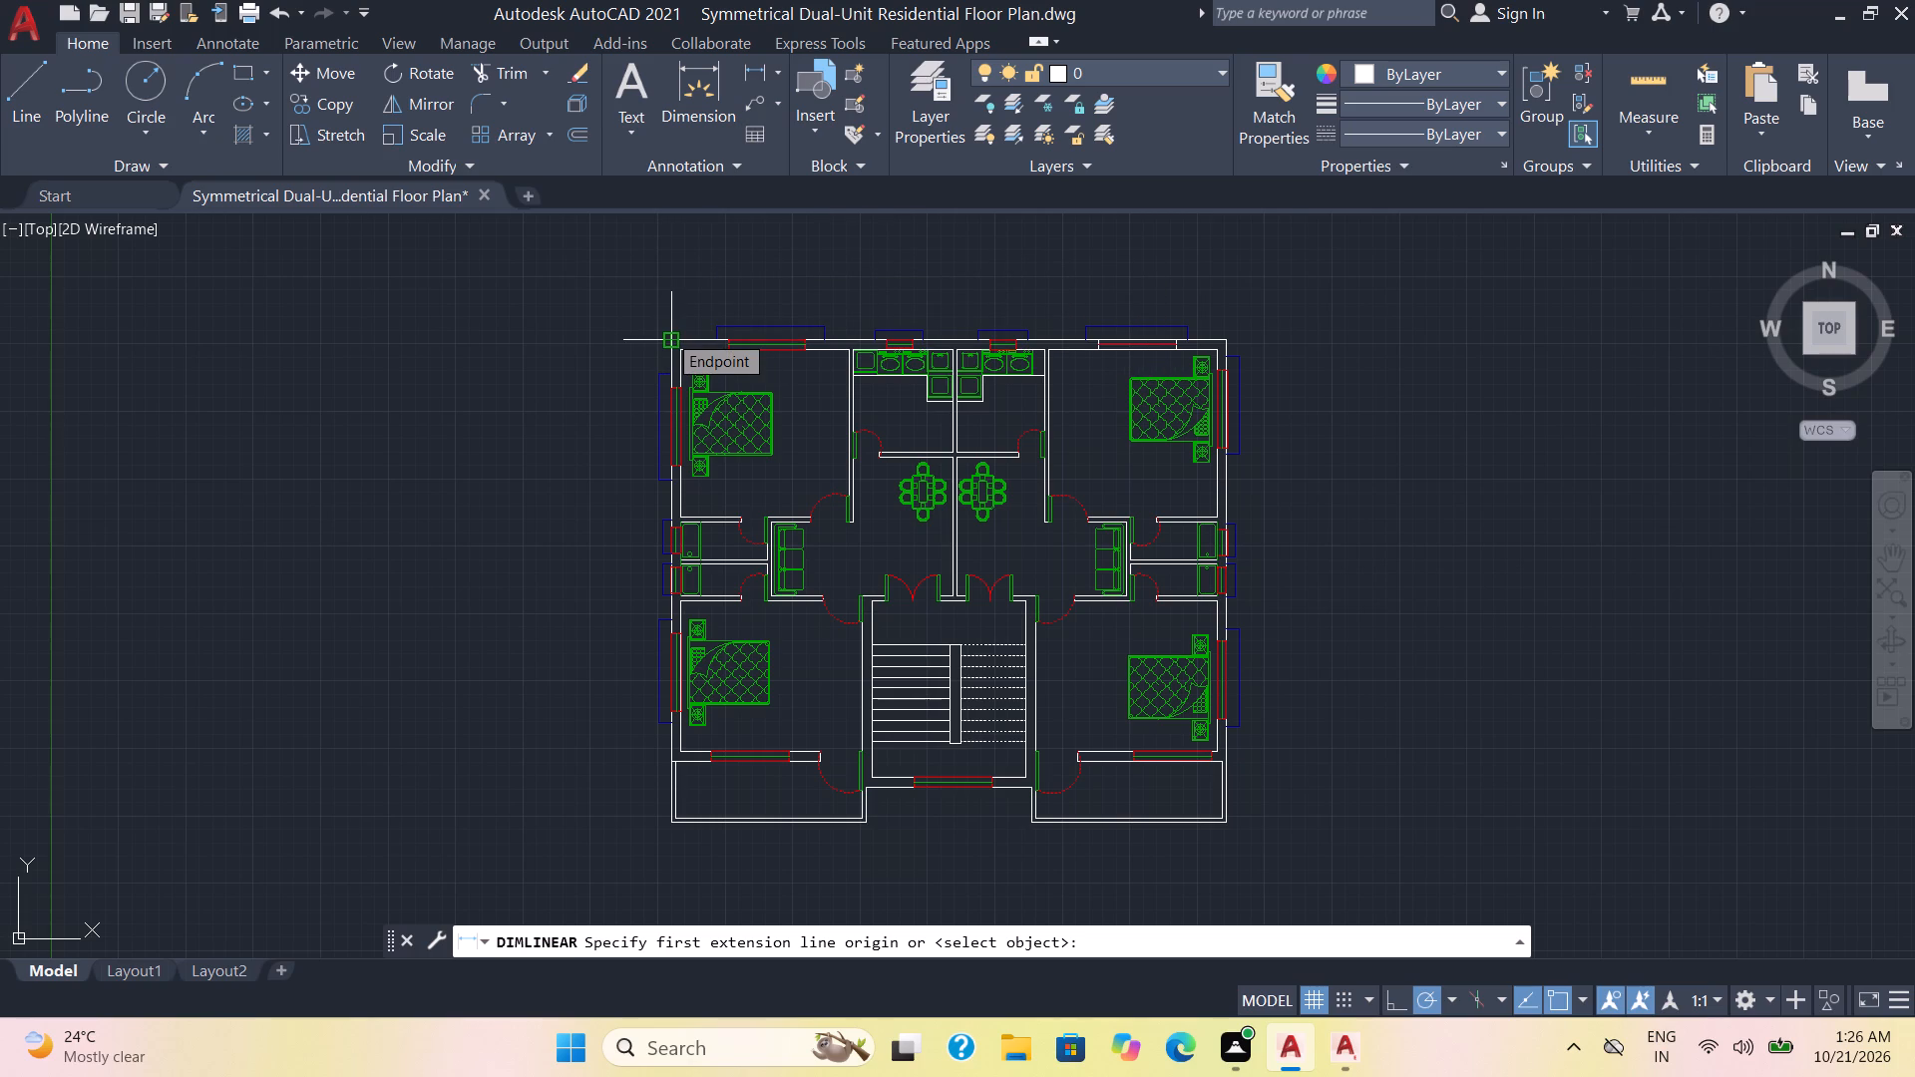
left_click(1231, 342)
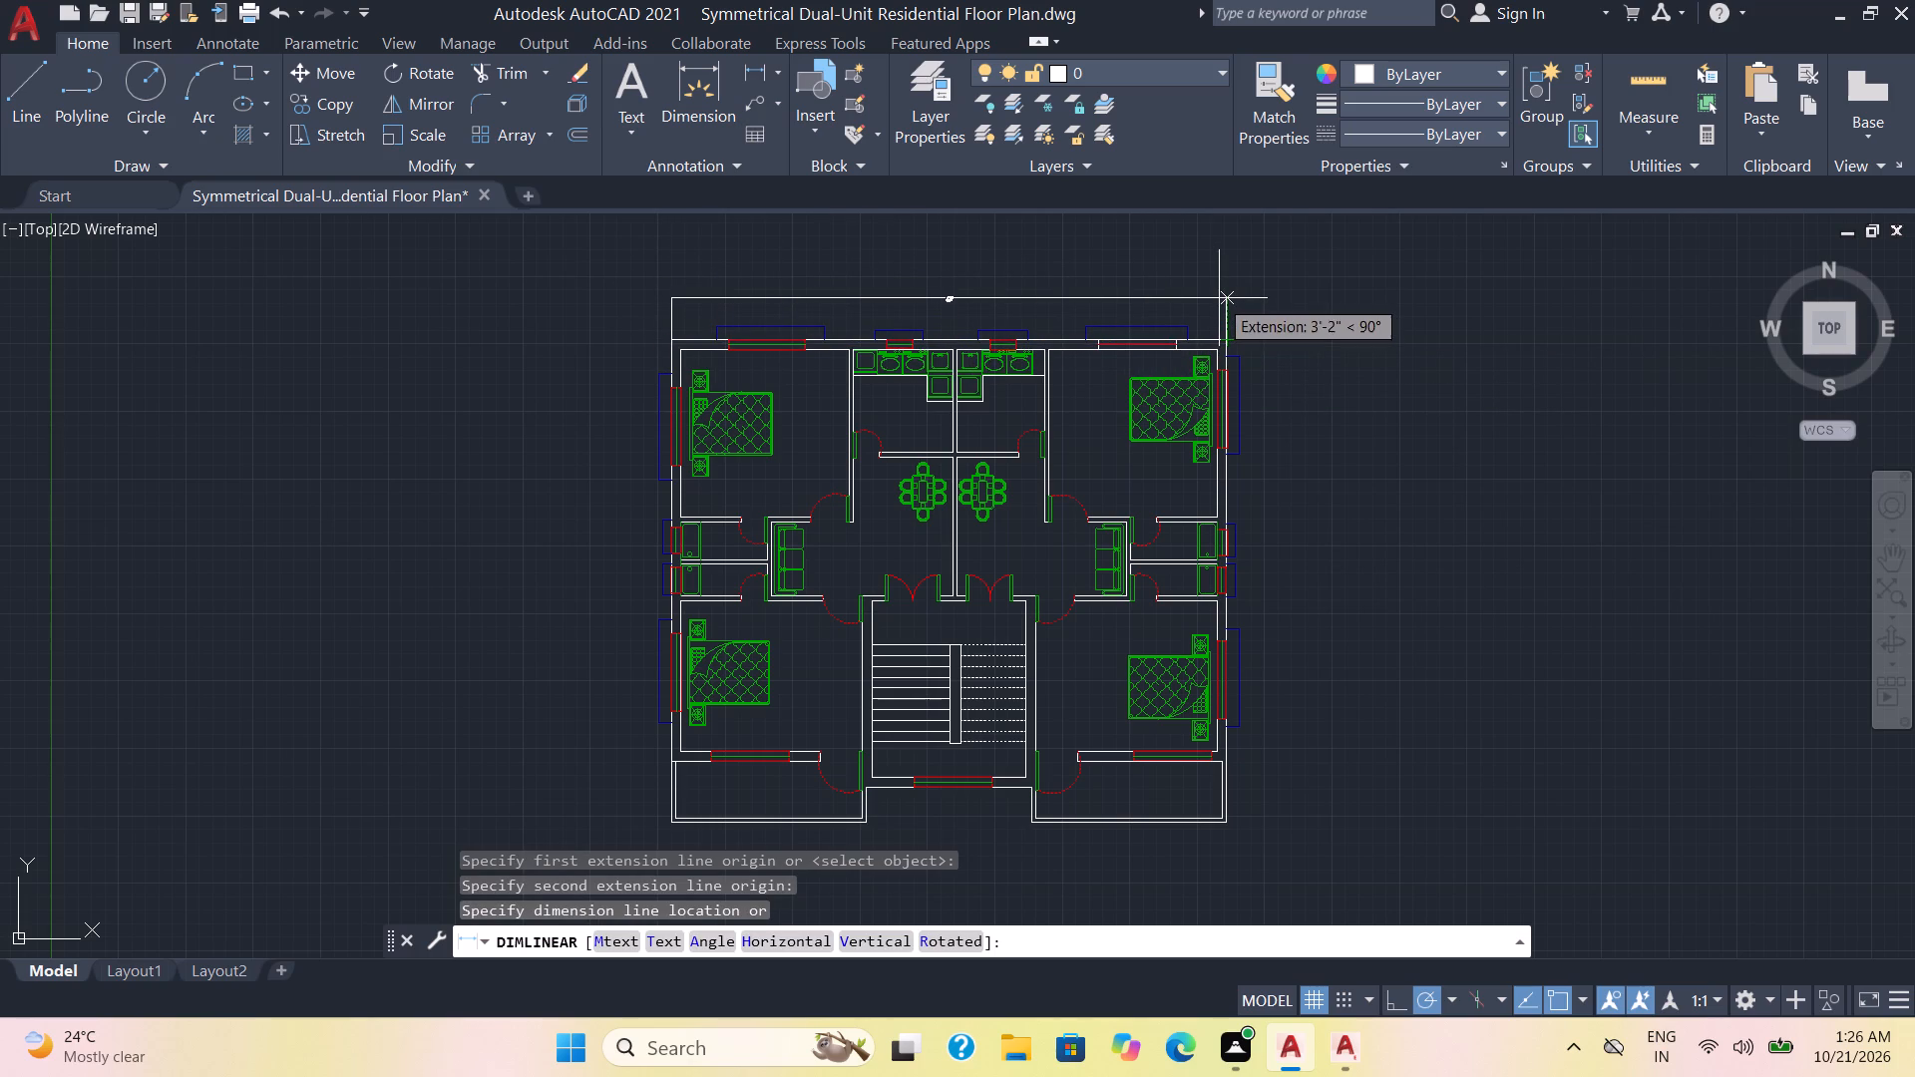
left_click(1219, 298)
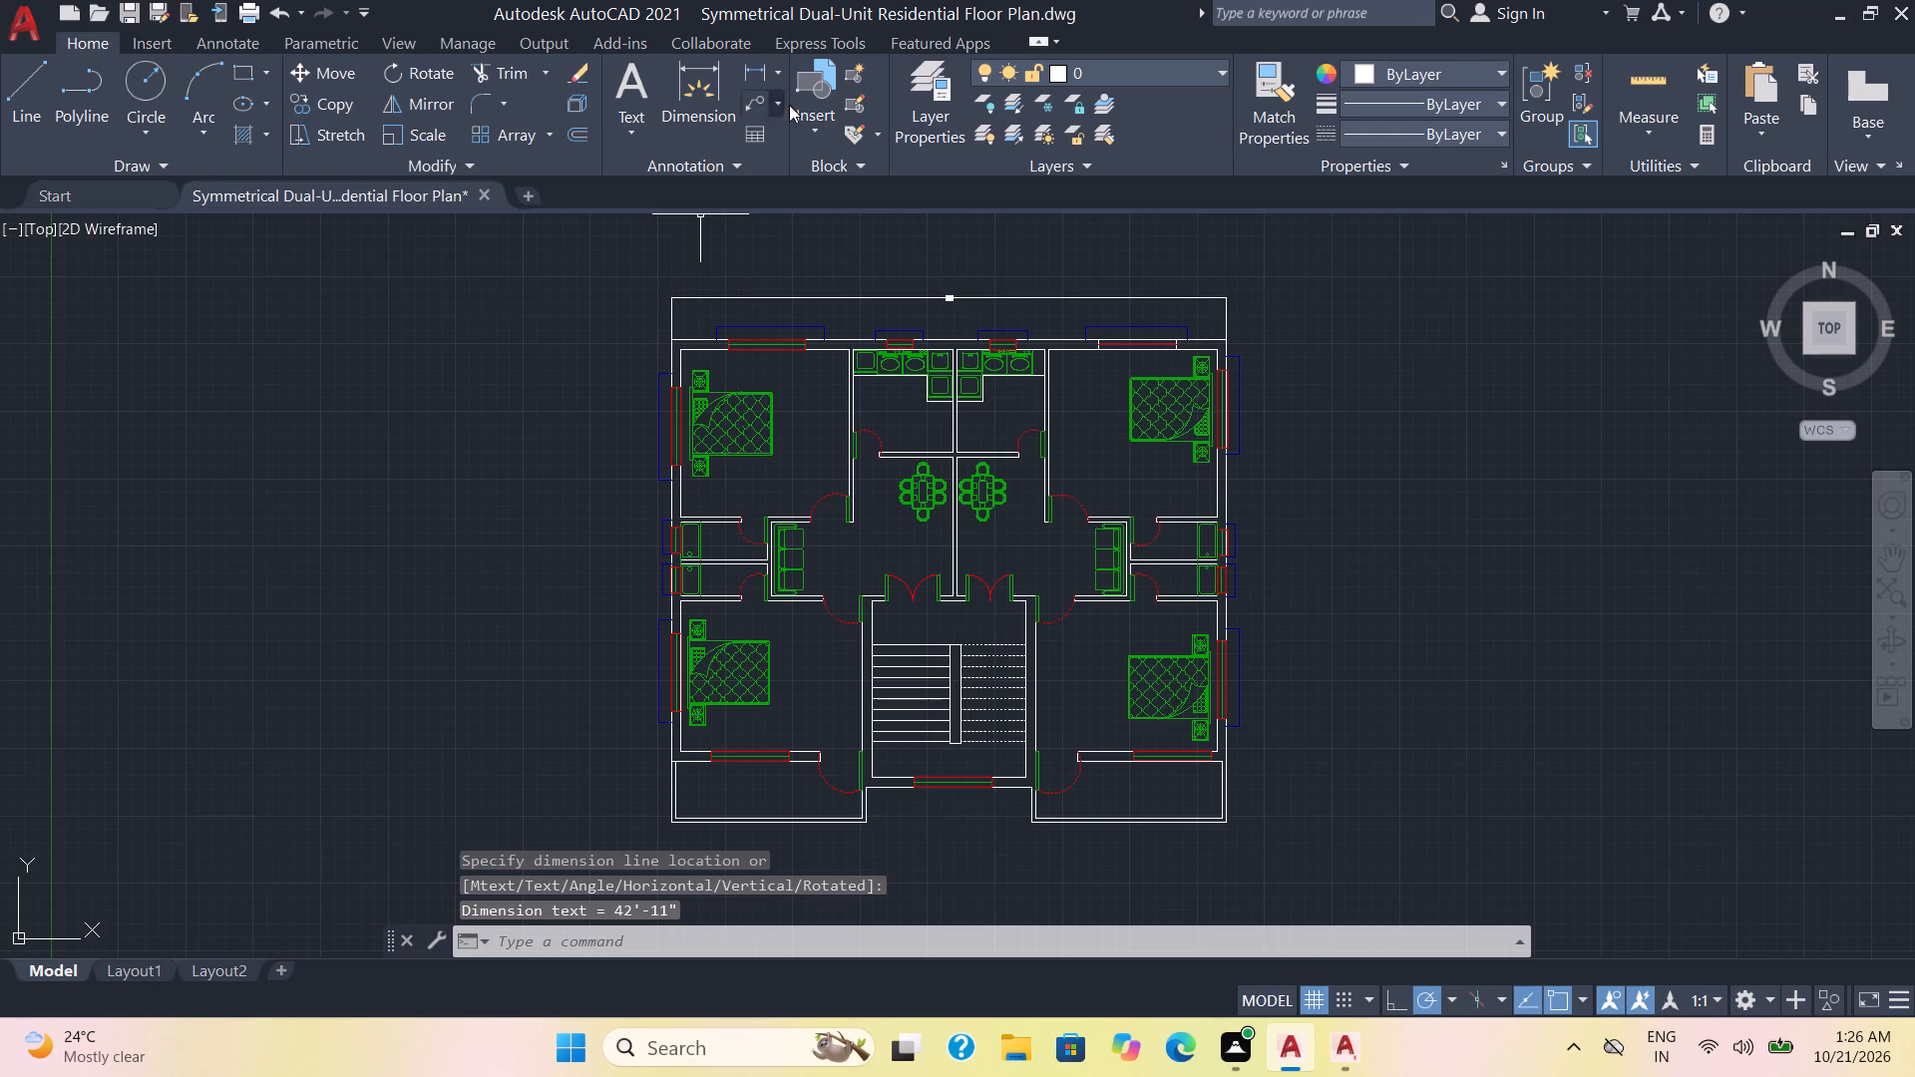
Add a vertical linear dimension for the plan's overall depth along the left unit's outer wall, placed about 3'-7" outside it.
left_click(759, 75)
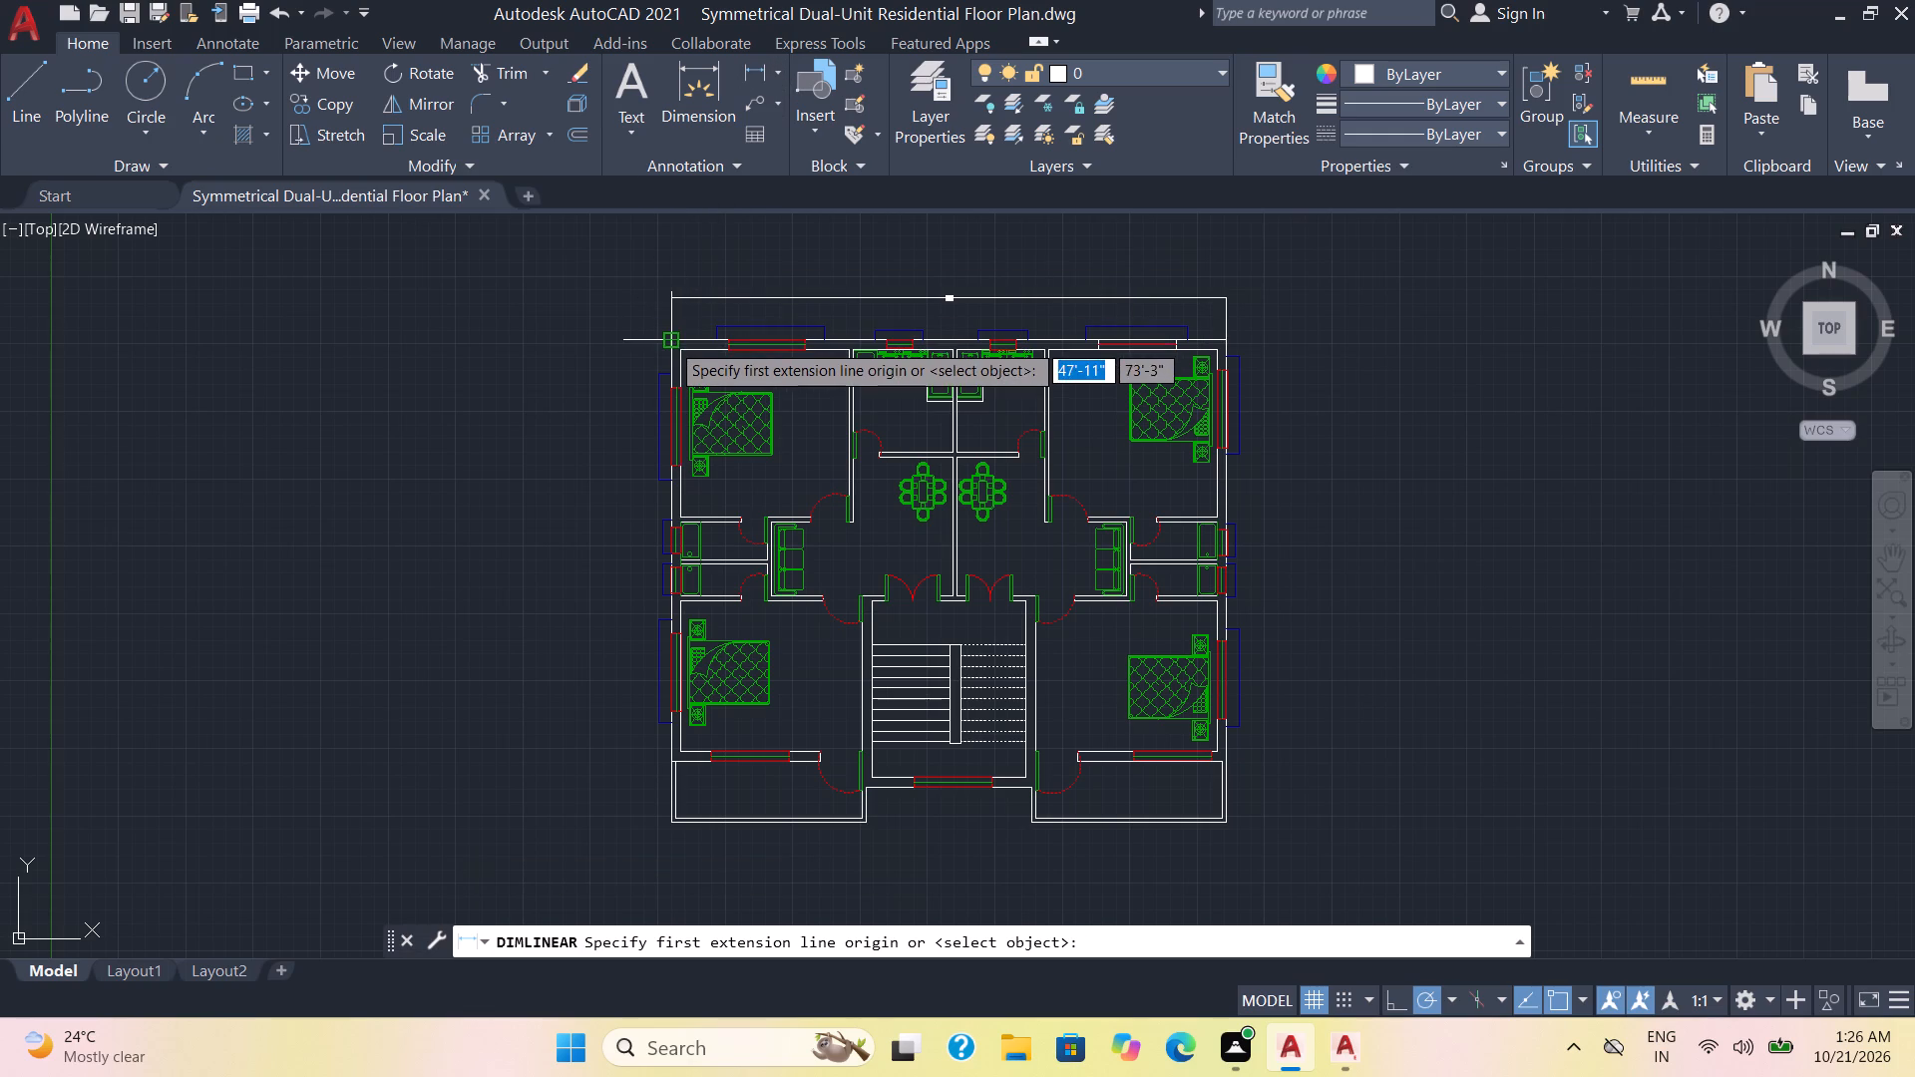
left_click(670, 342)
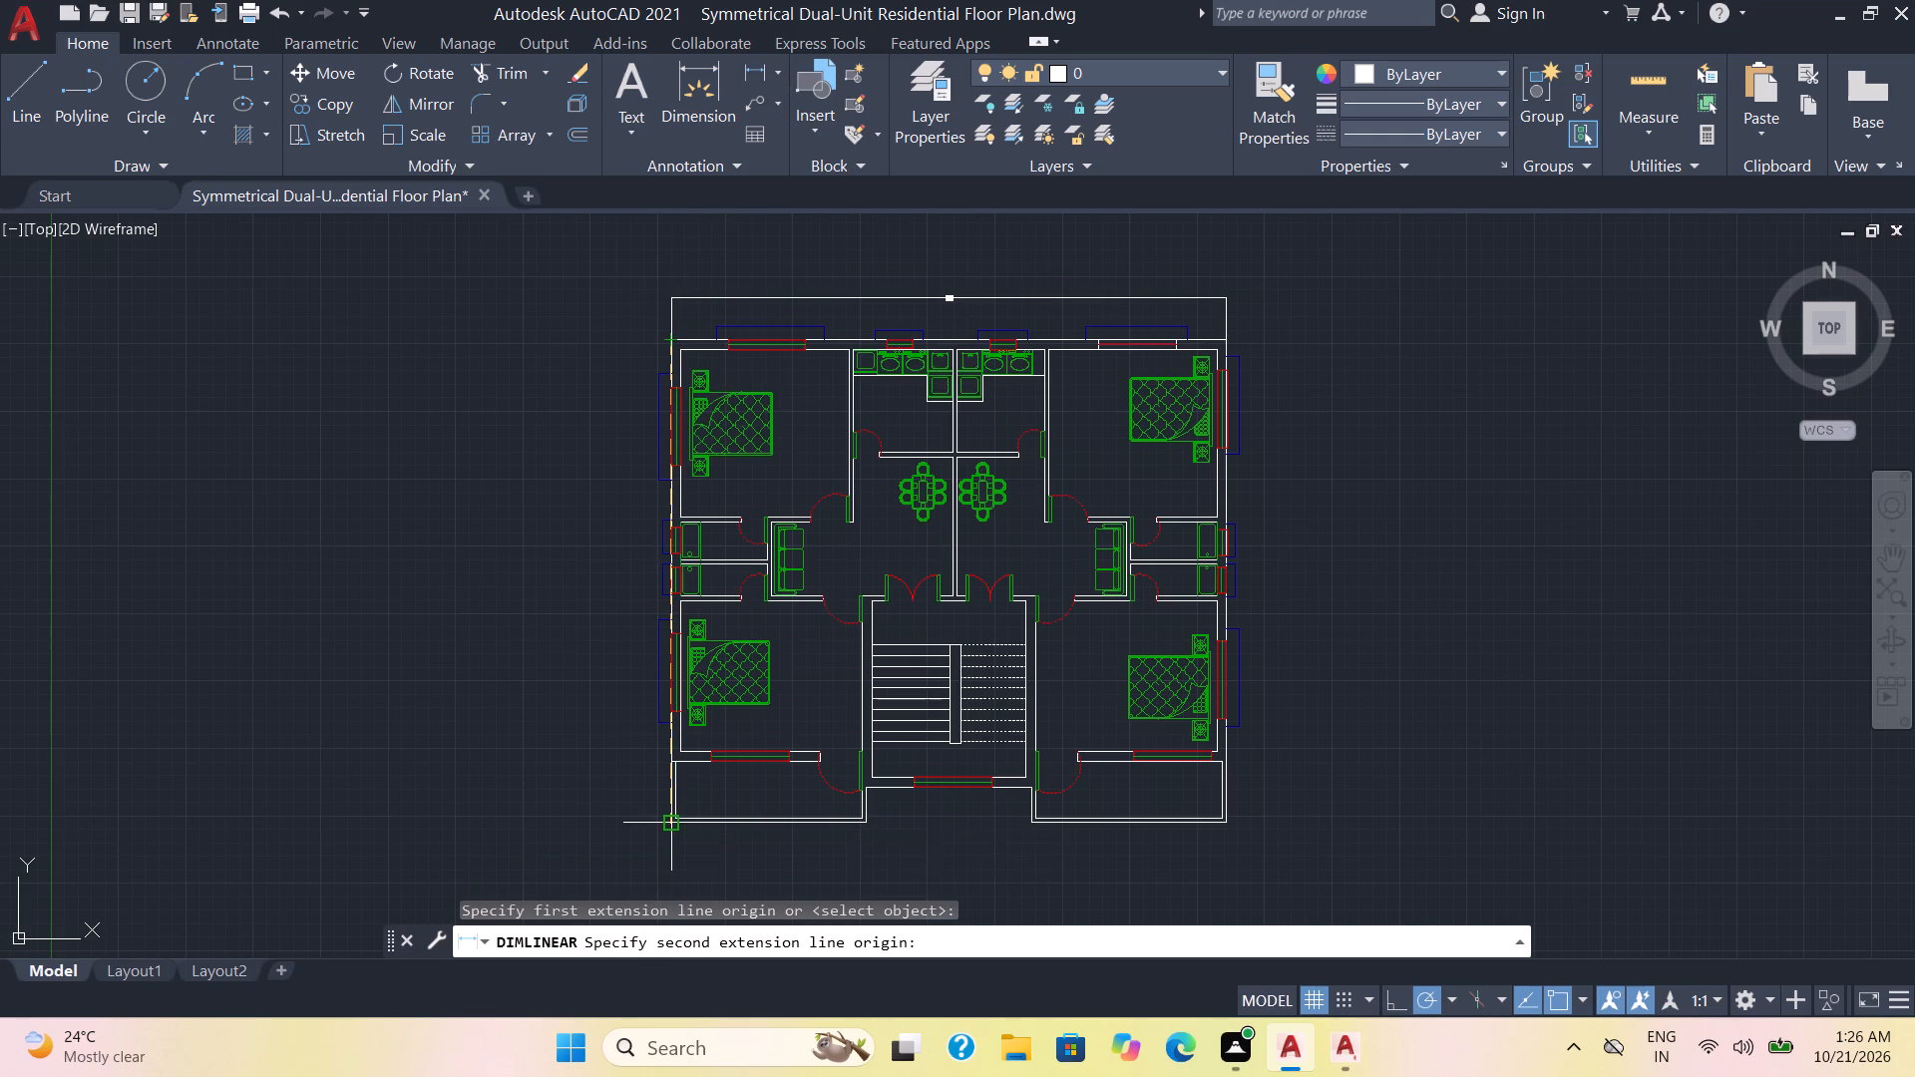
left_click(671, 827)
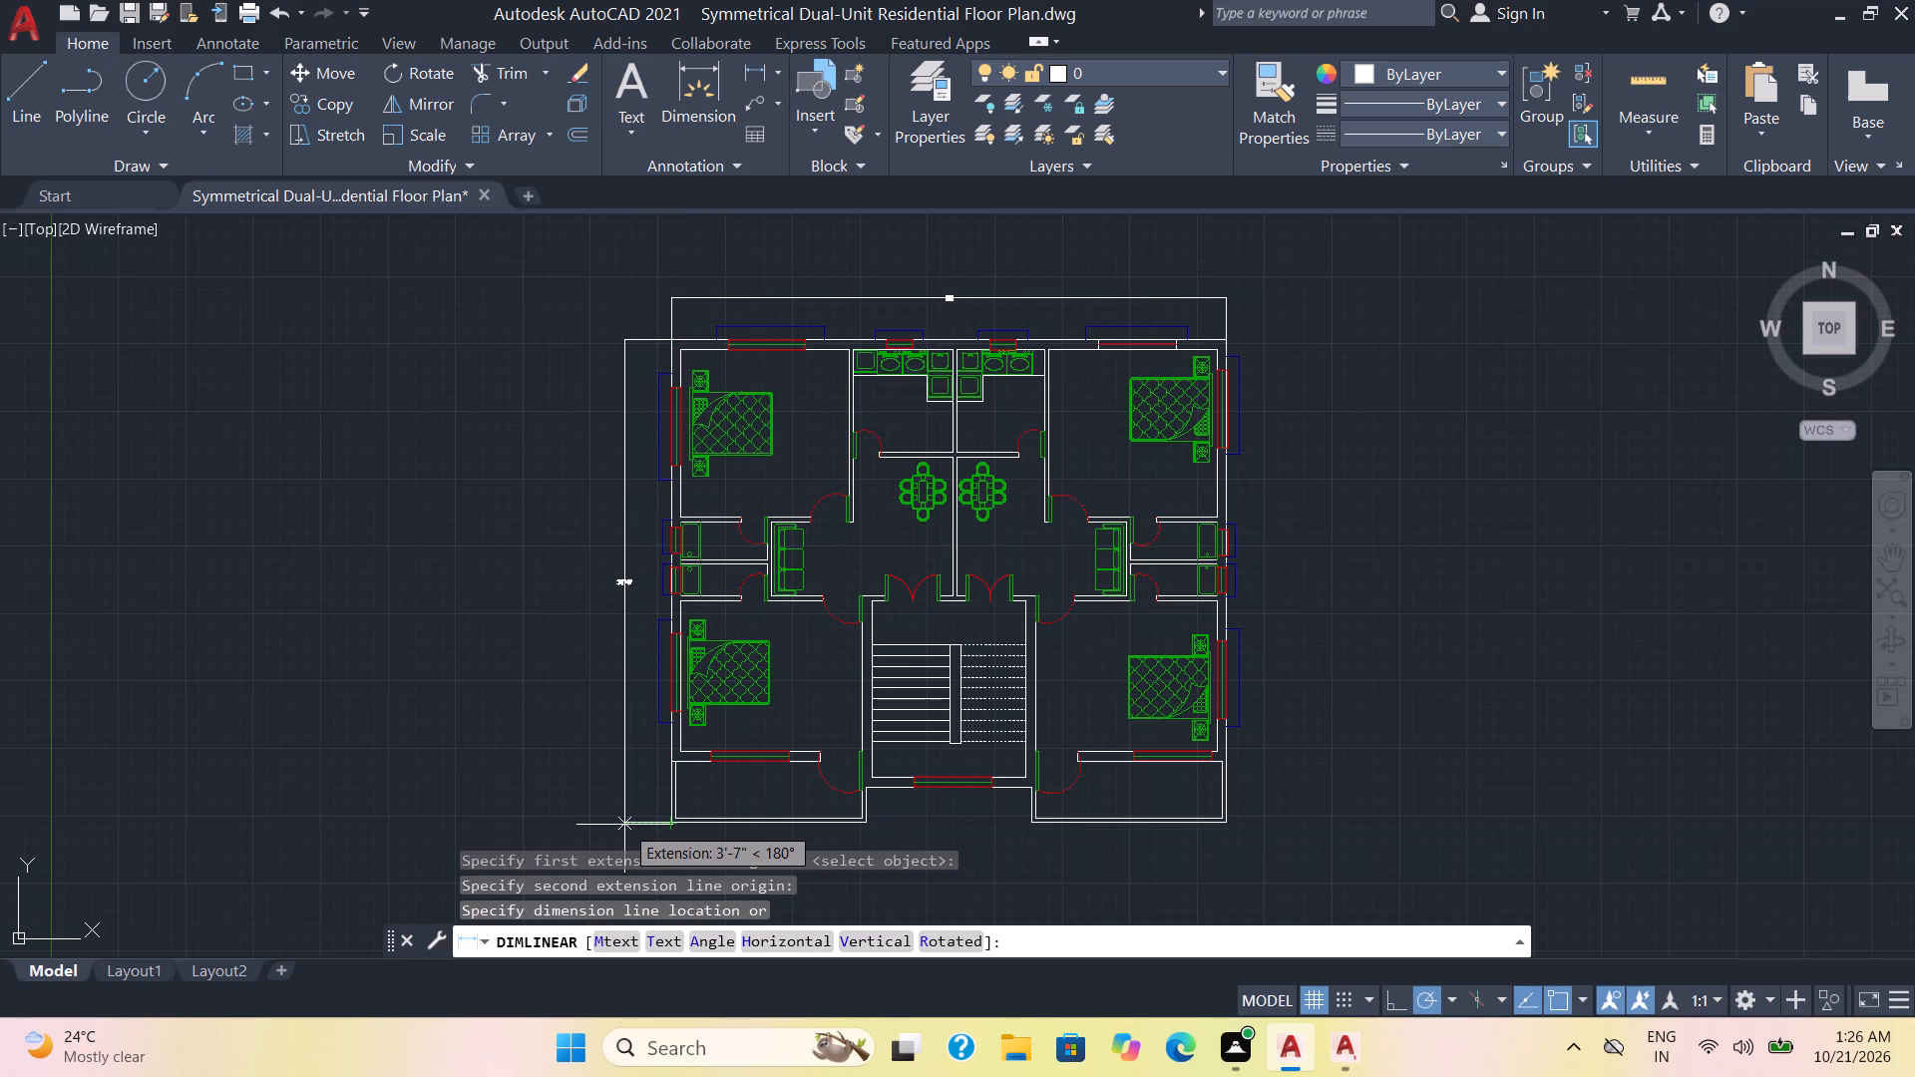
scroll(623, 824, "up", 2)
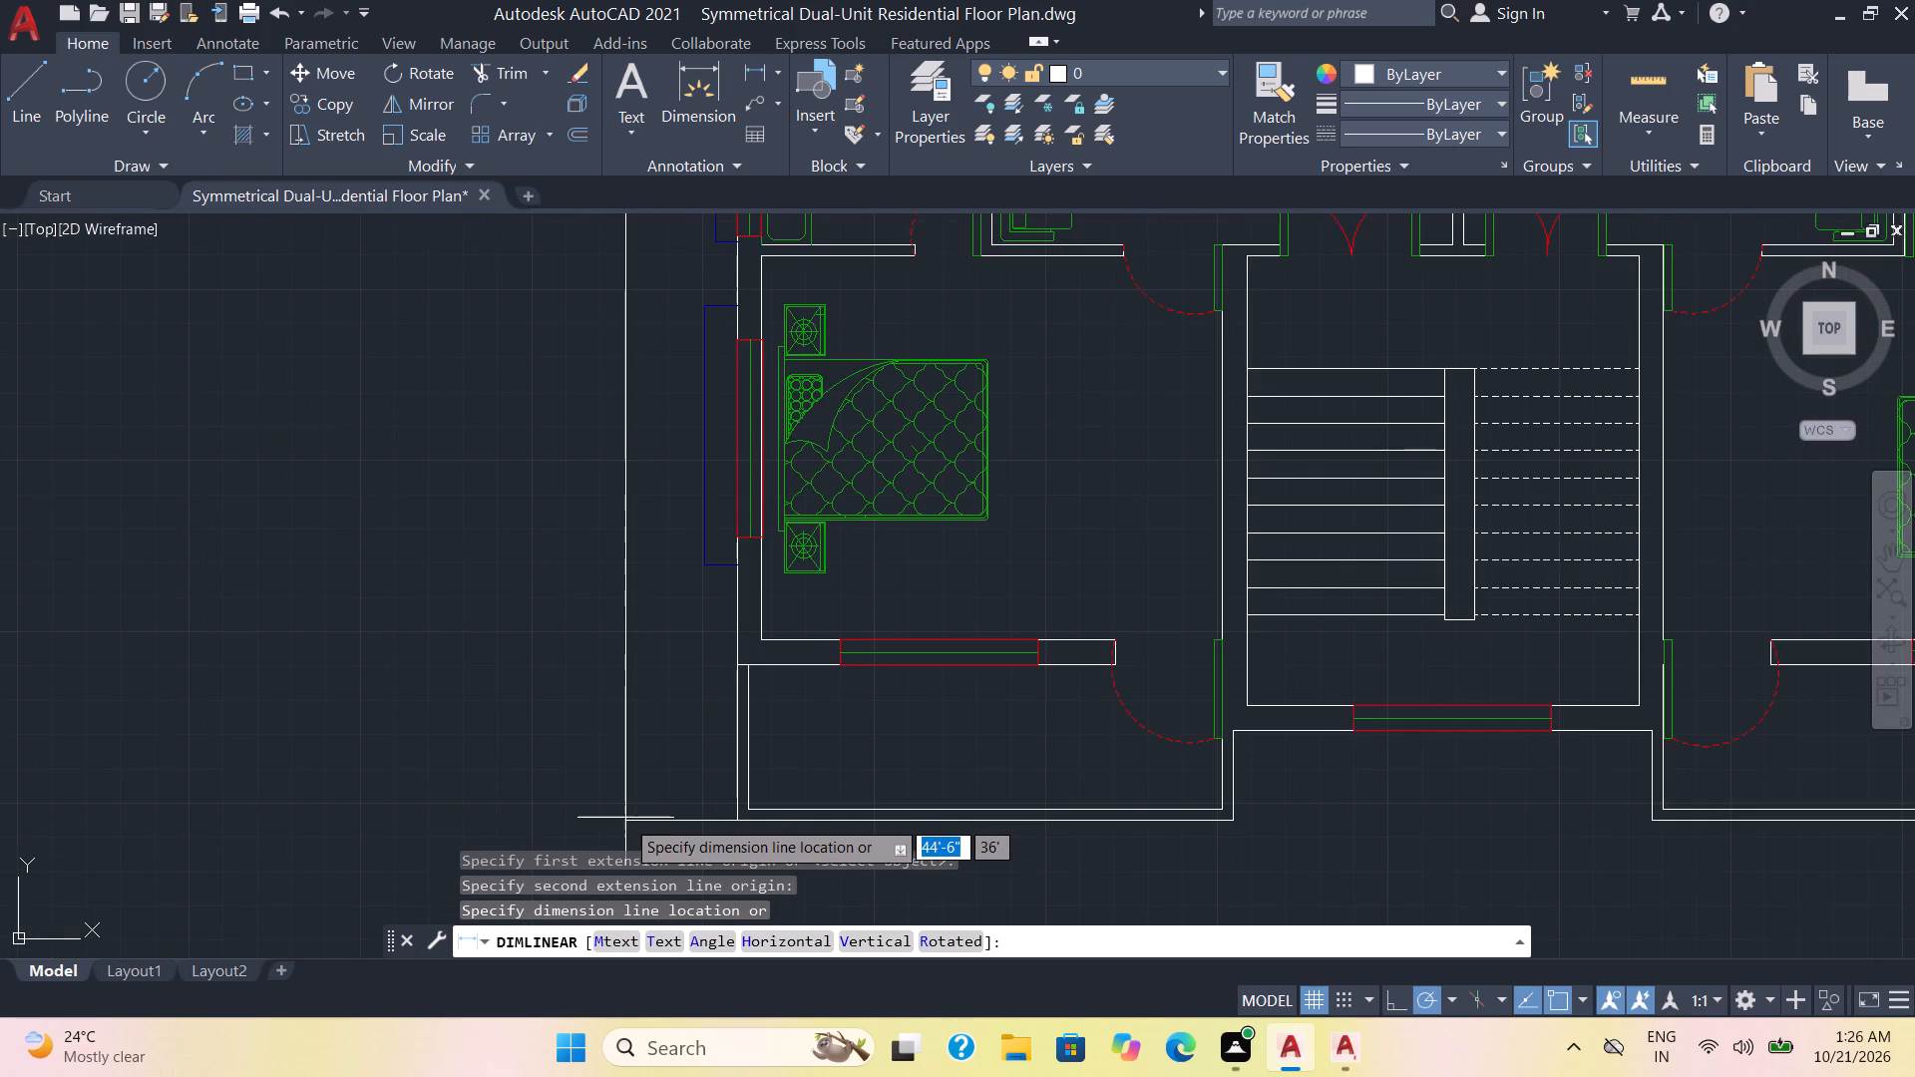
left_click(625, 820)
Select the overall width and depth dimensions and set their linetype to DASHED.
scroll(863, 790, "down", 2)
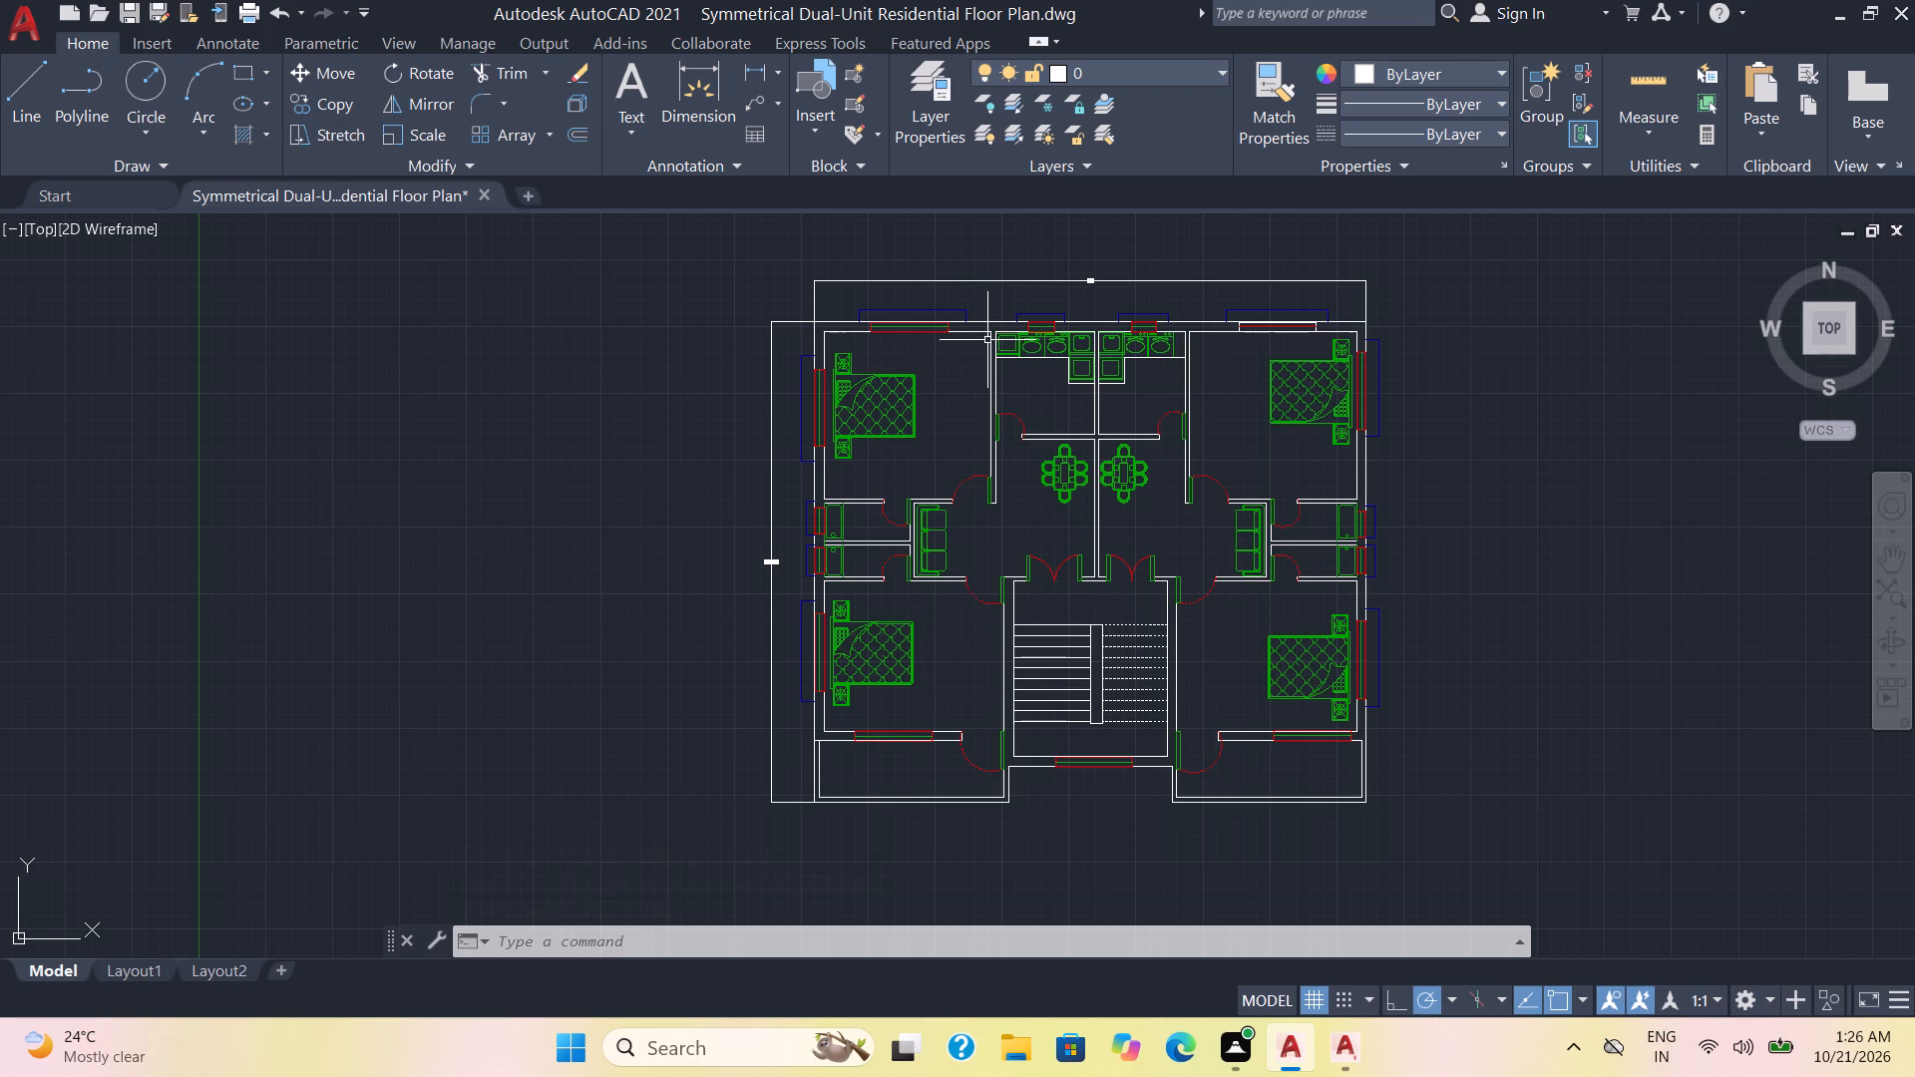
left_click(1002, 279)
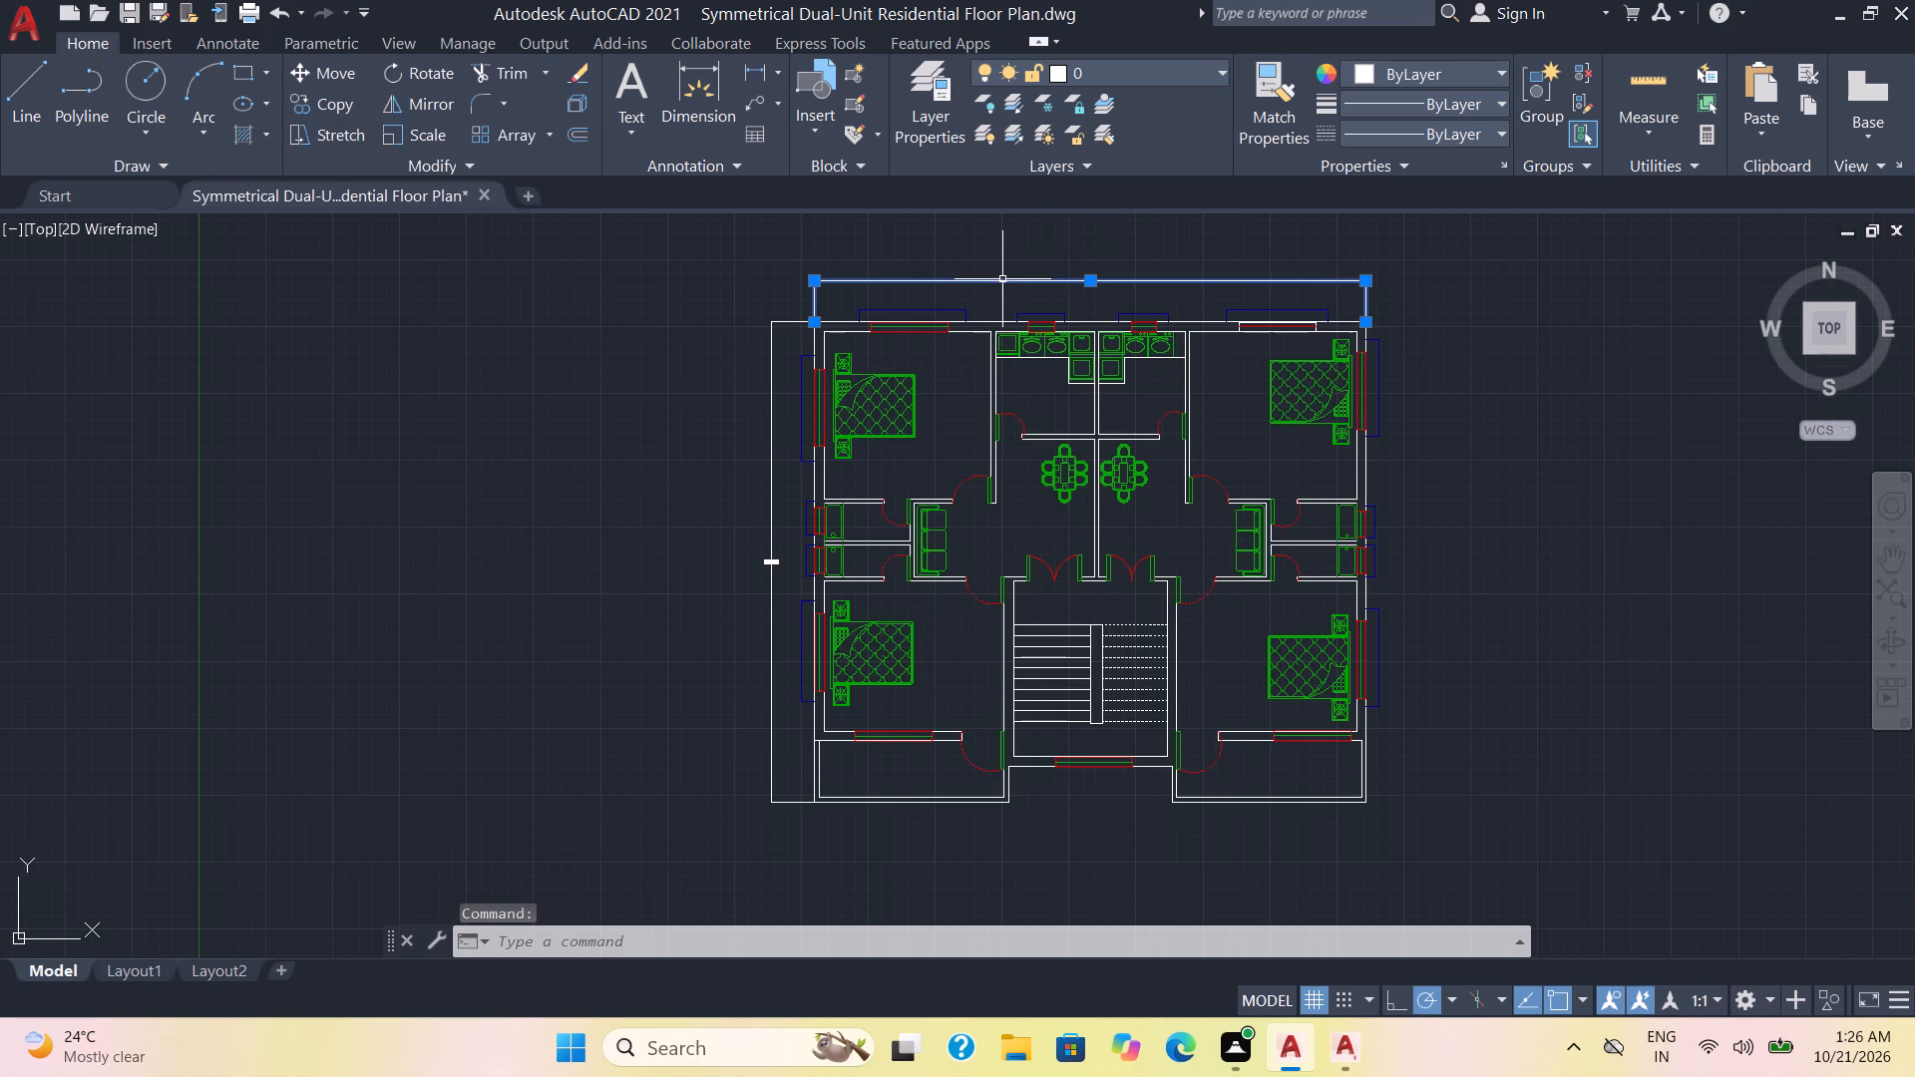
left_click(770, 442)
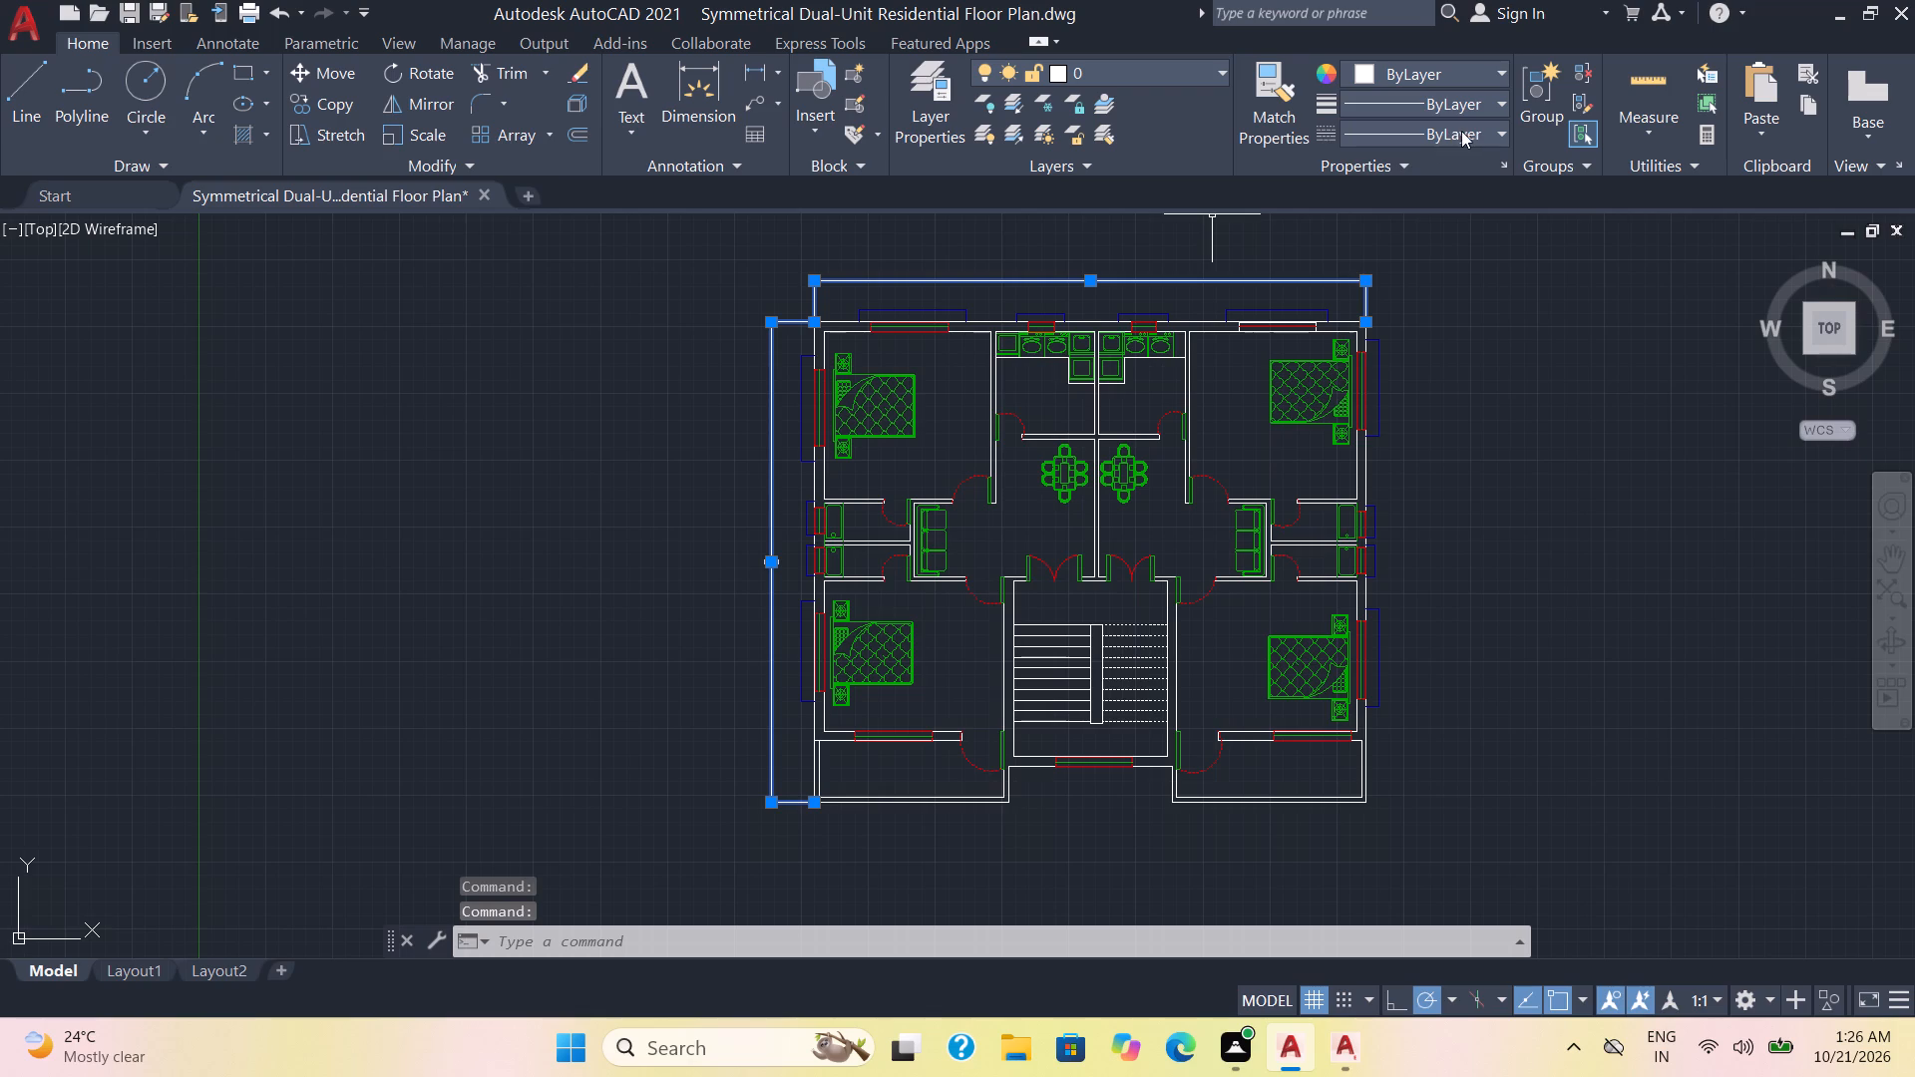
left_click(1464, 130)
scroll(1487, 333, "down", 5)
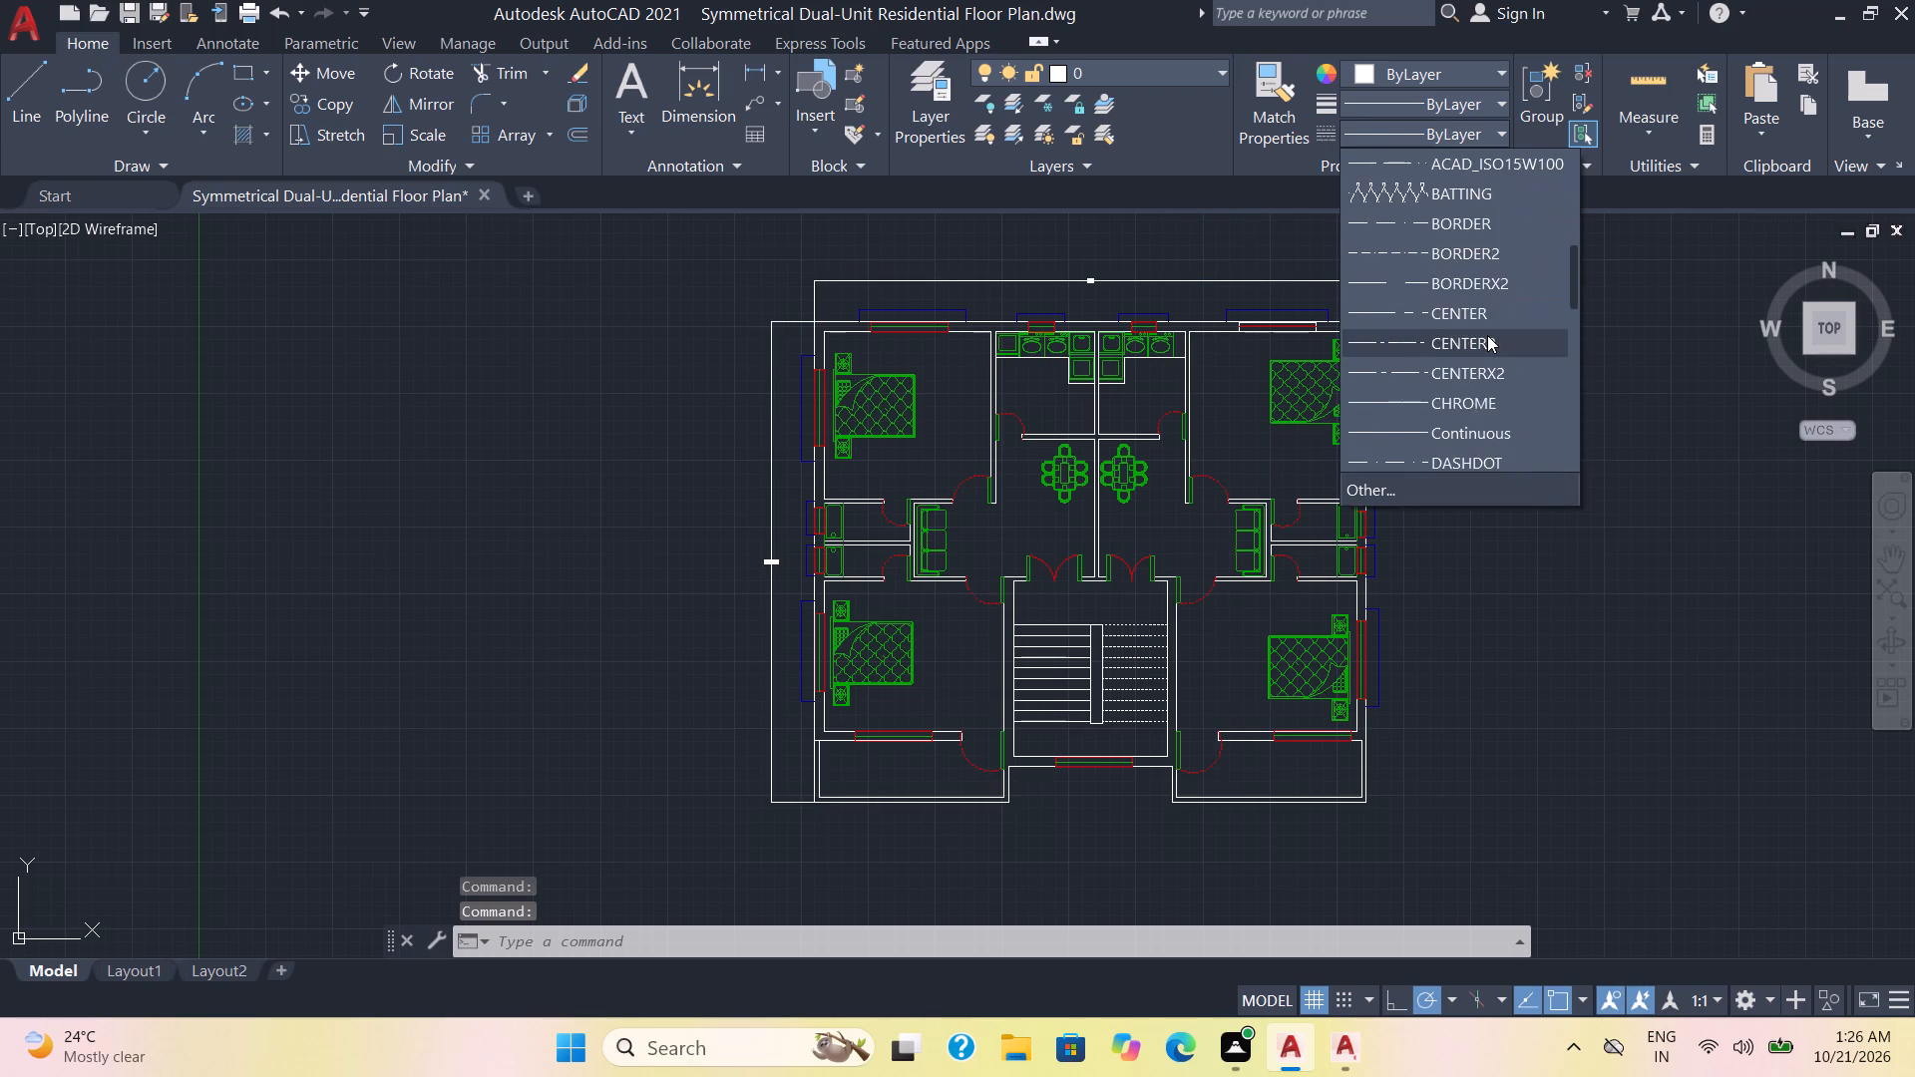
scroll(1487, 335, "down", 2)
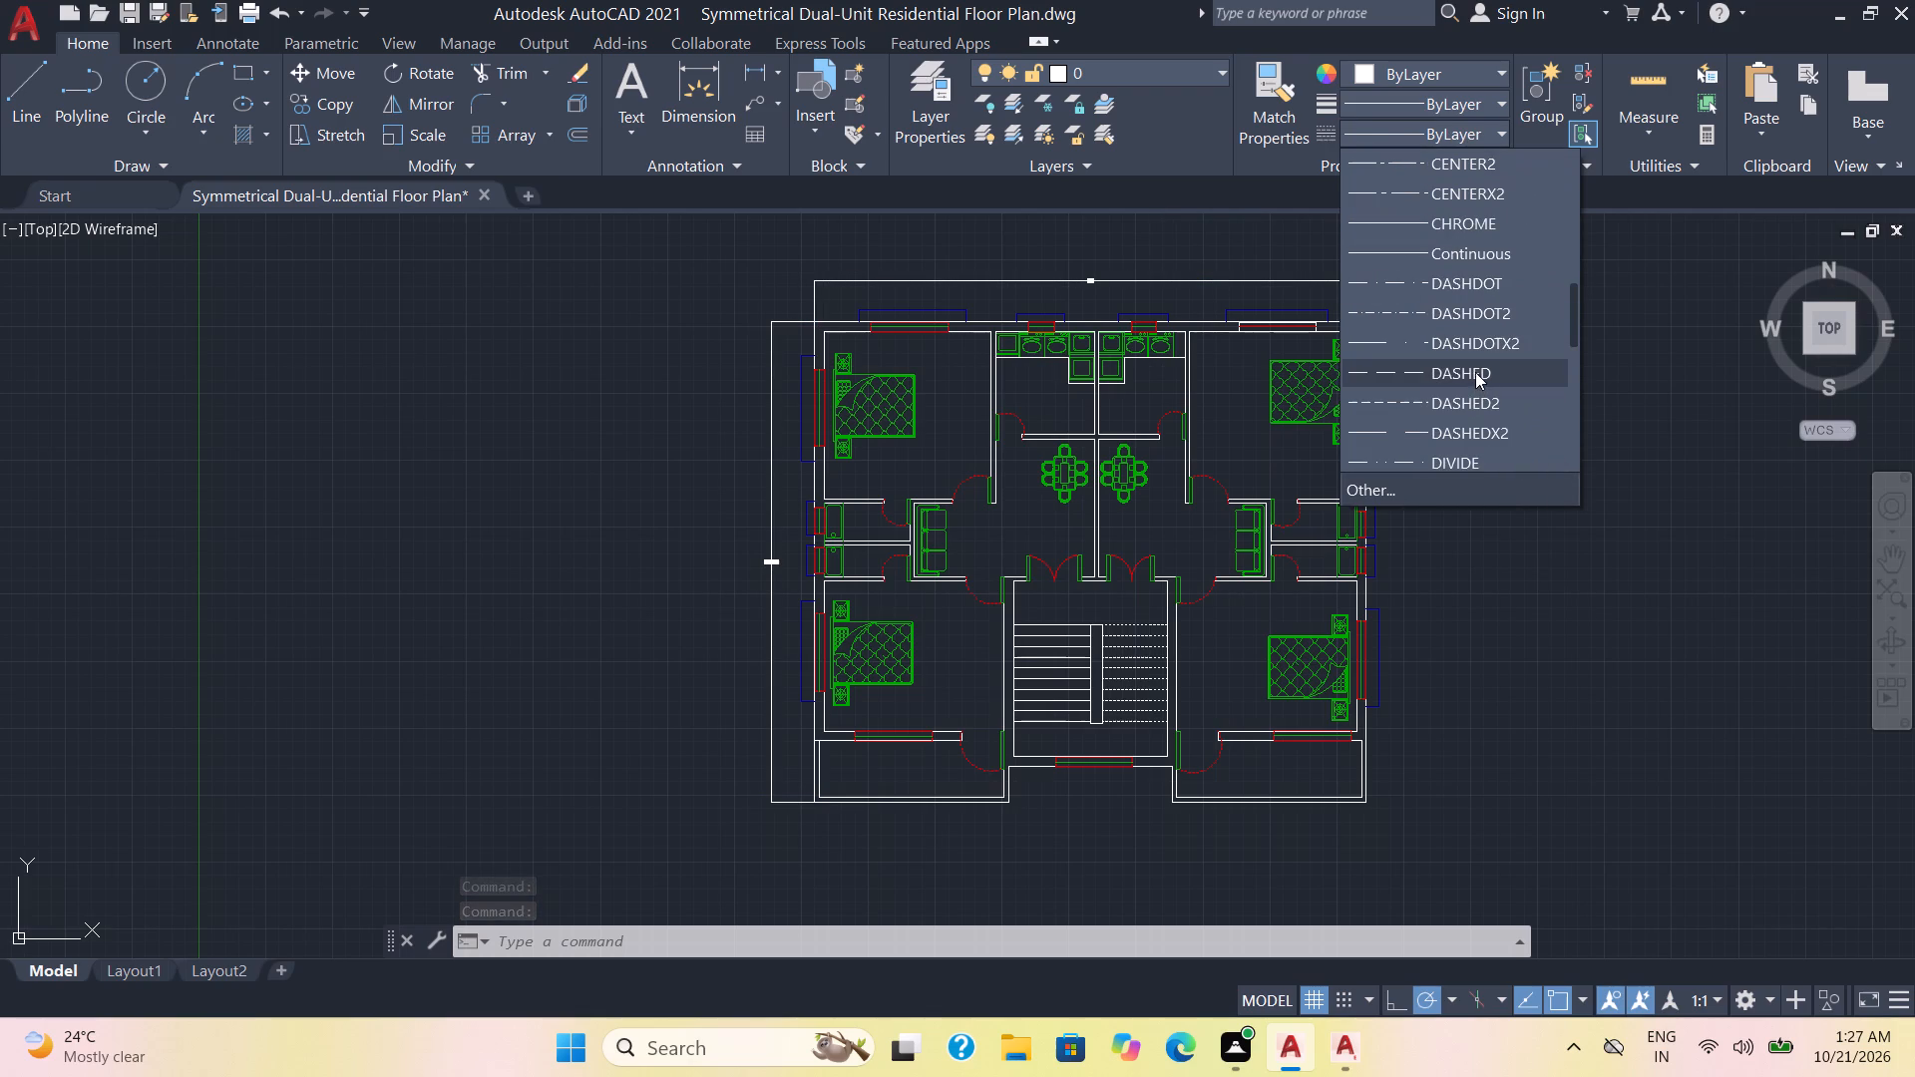
left_click(1475, 372)
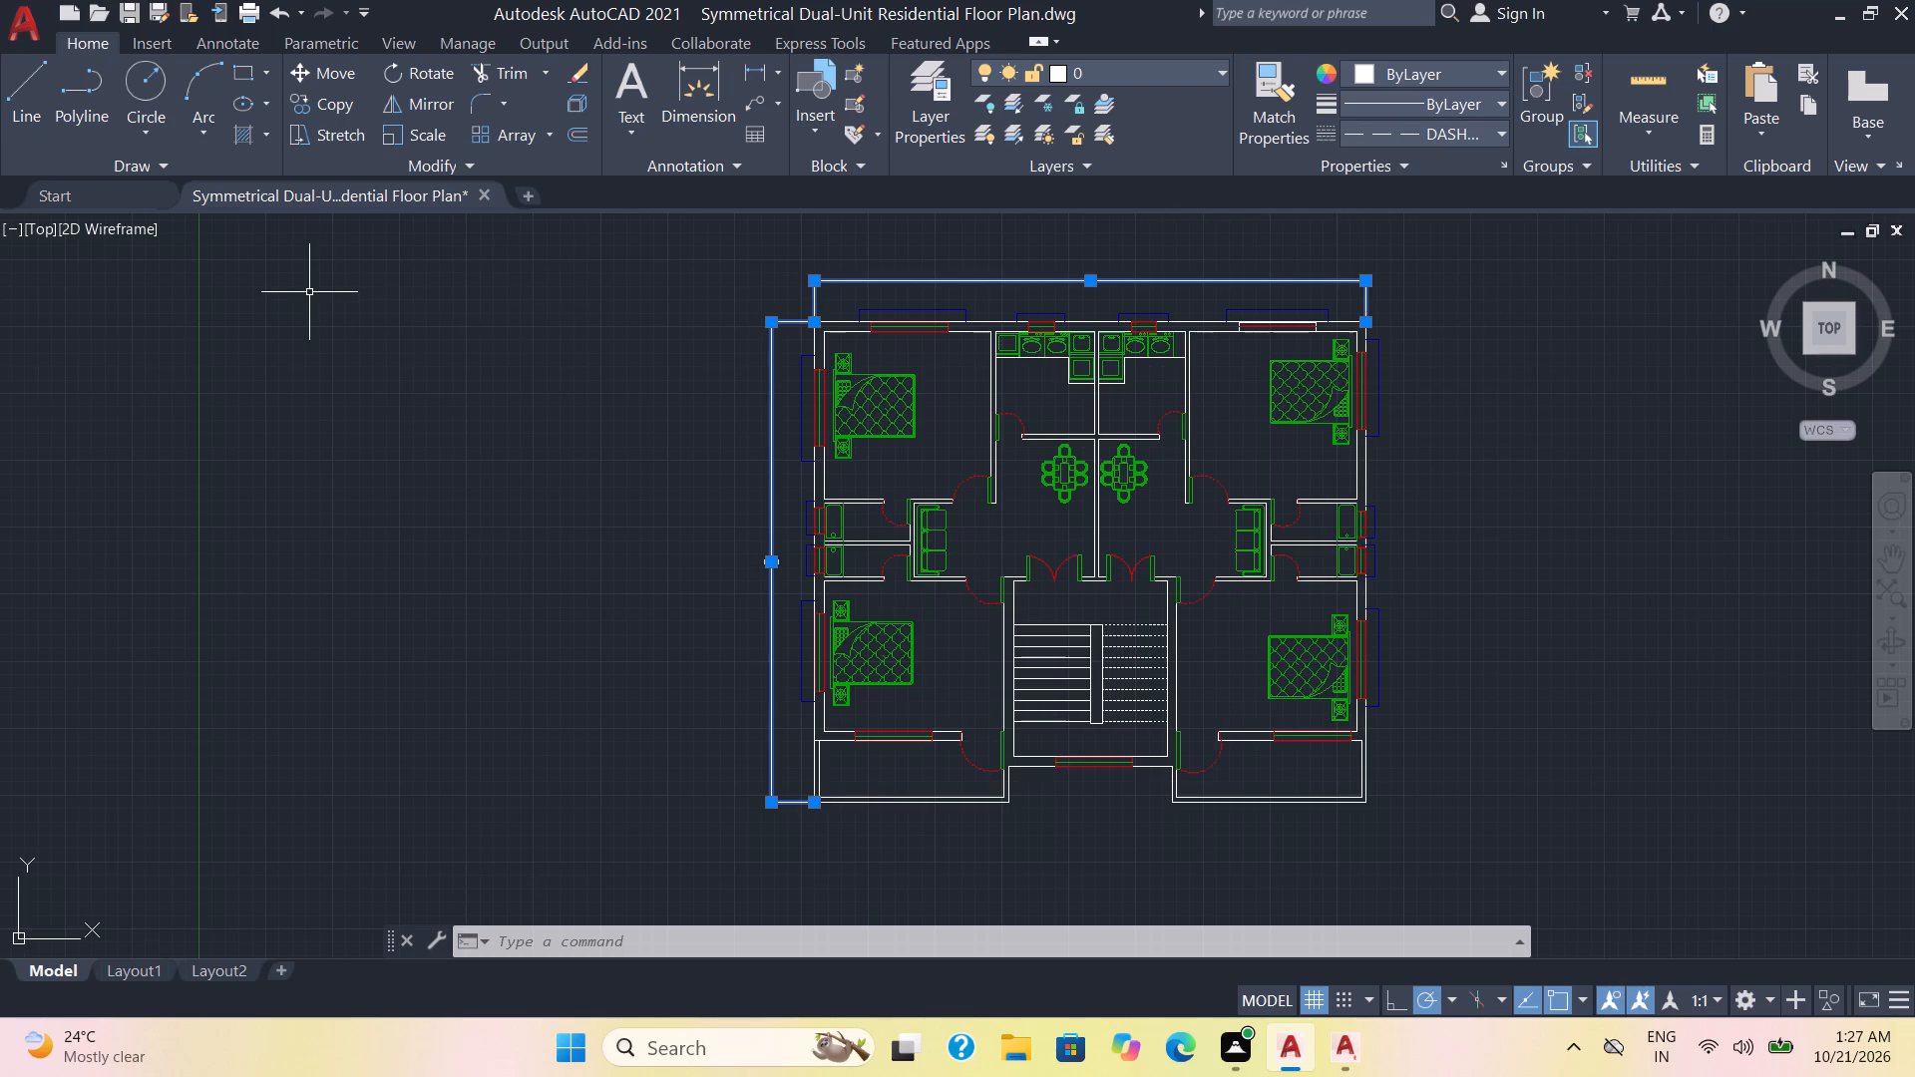
Set the linetype scale of the two selected overall dimensions to 5 and clear the selection.
key("ctrl+1")
double_click(199, 249)
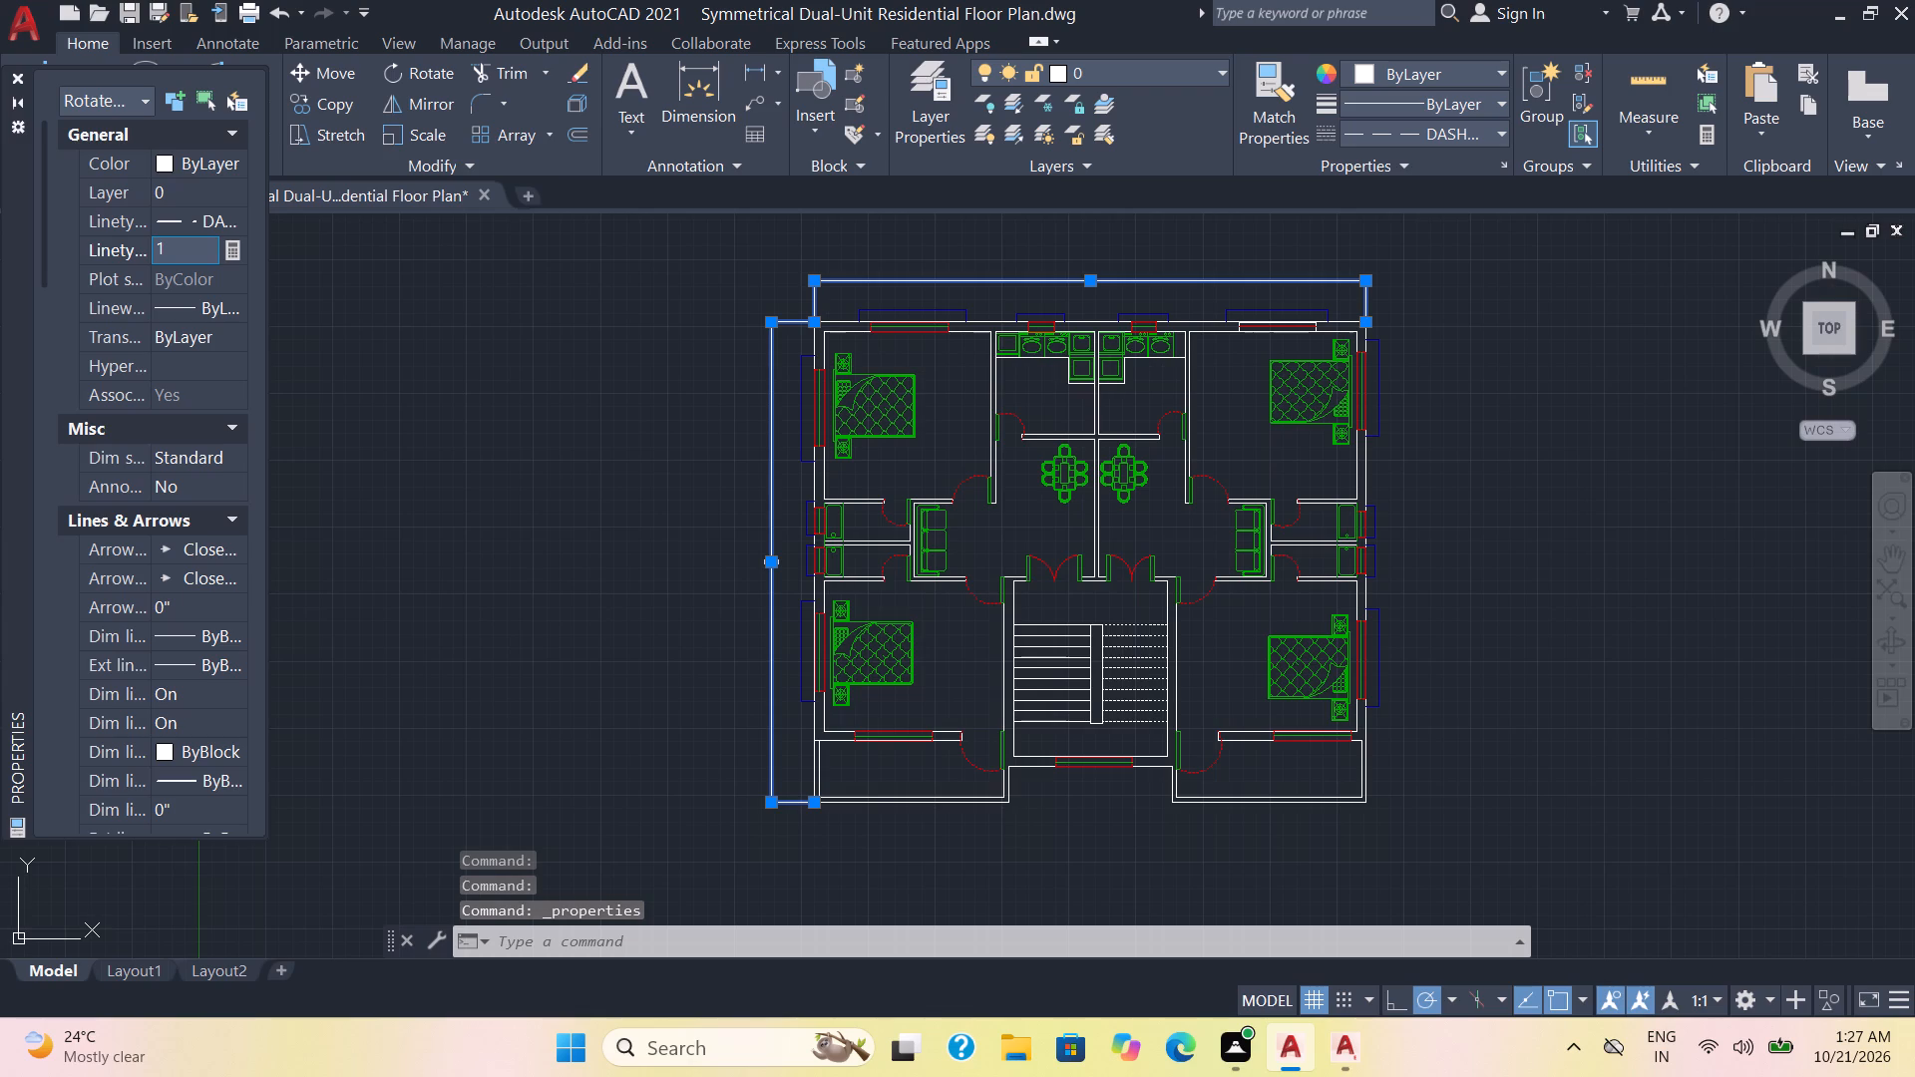
key("5")
key("BackSpace")
key("BackSpace")
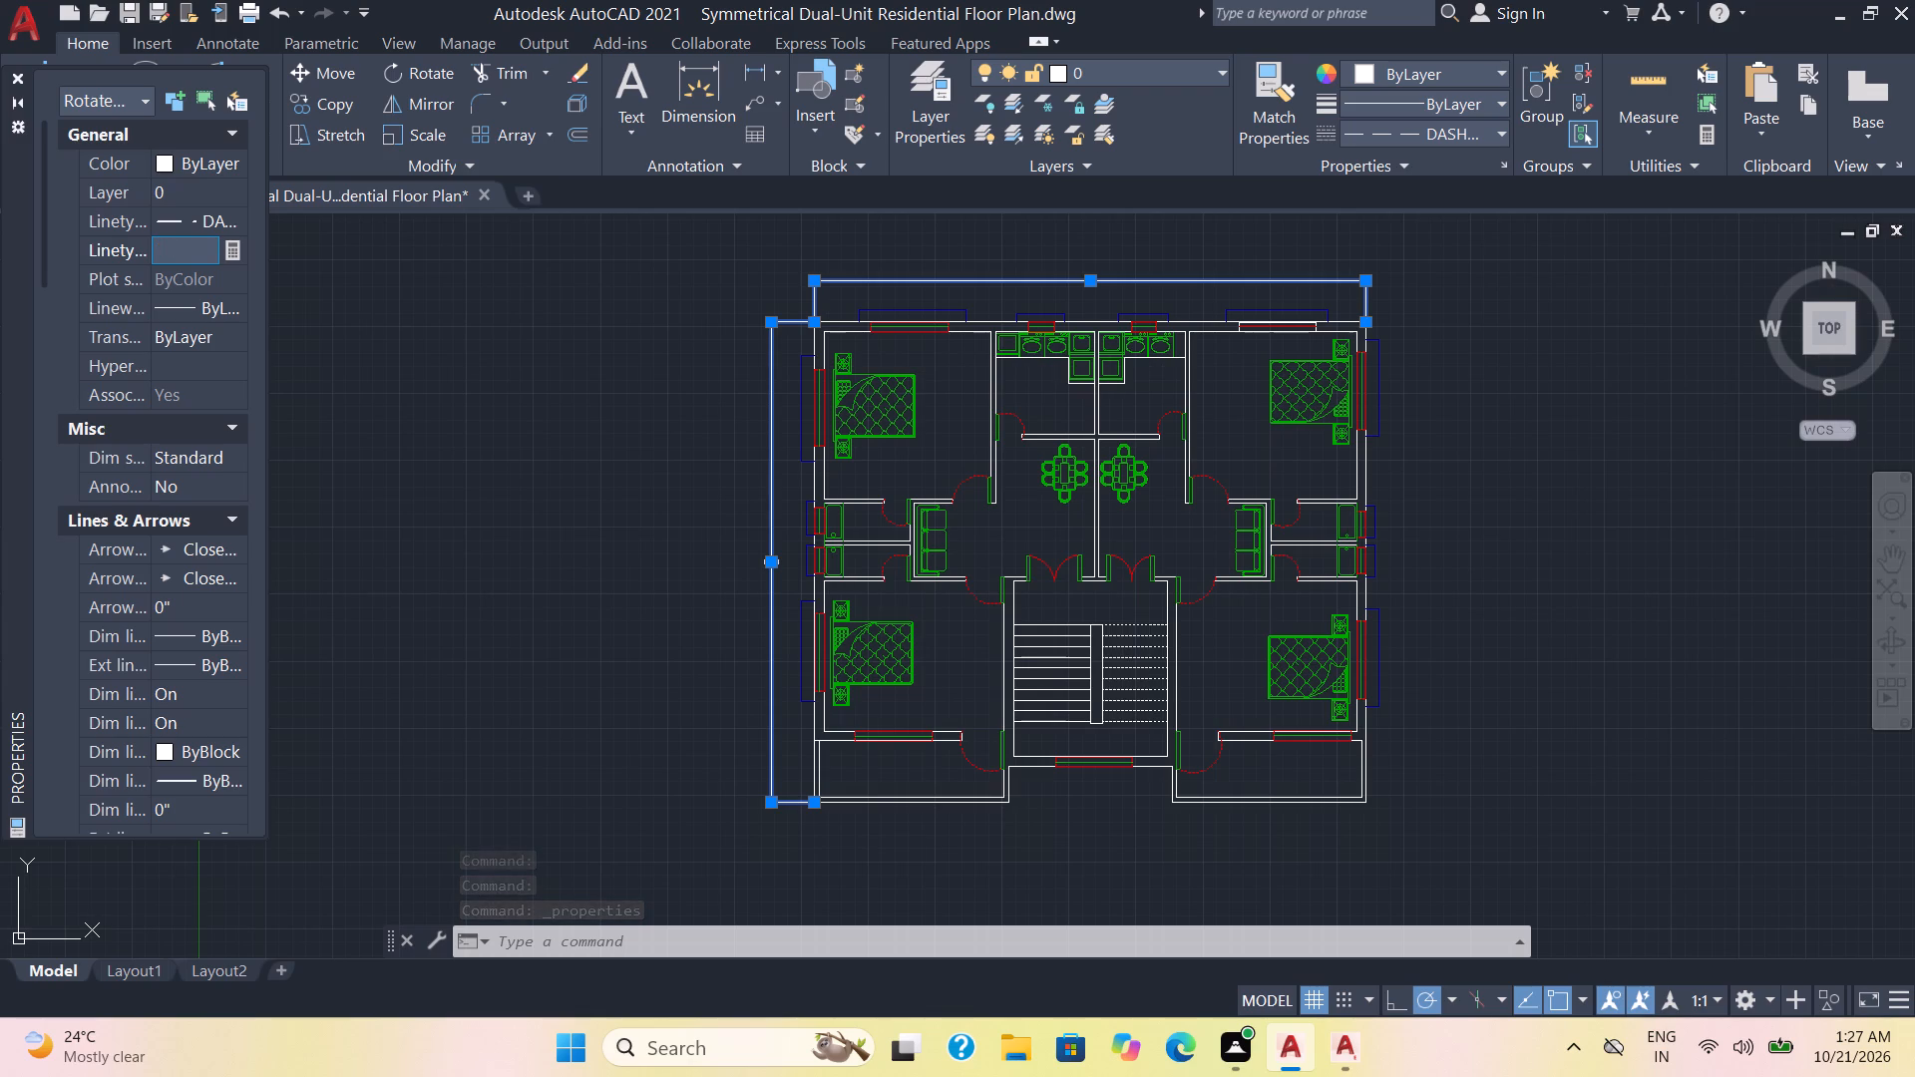
key("5")
key("Return")
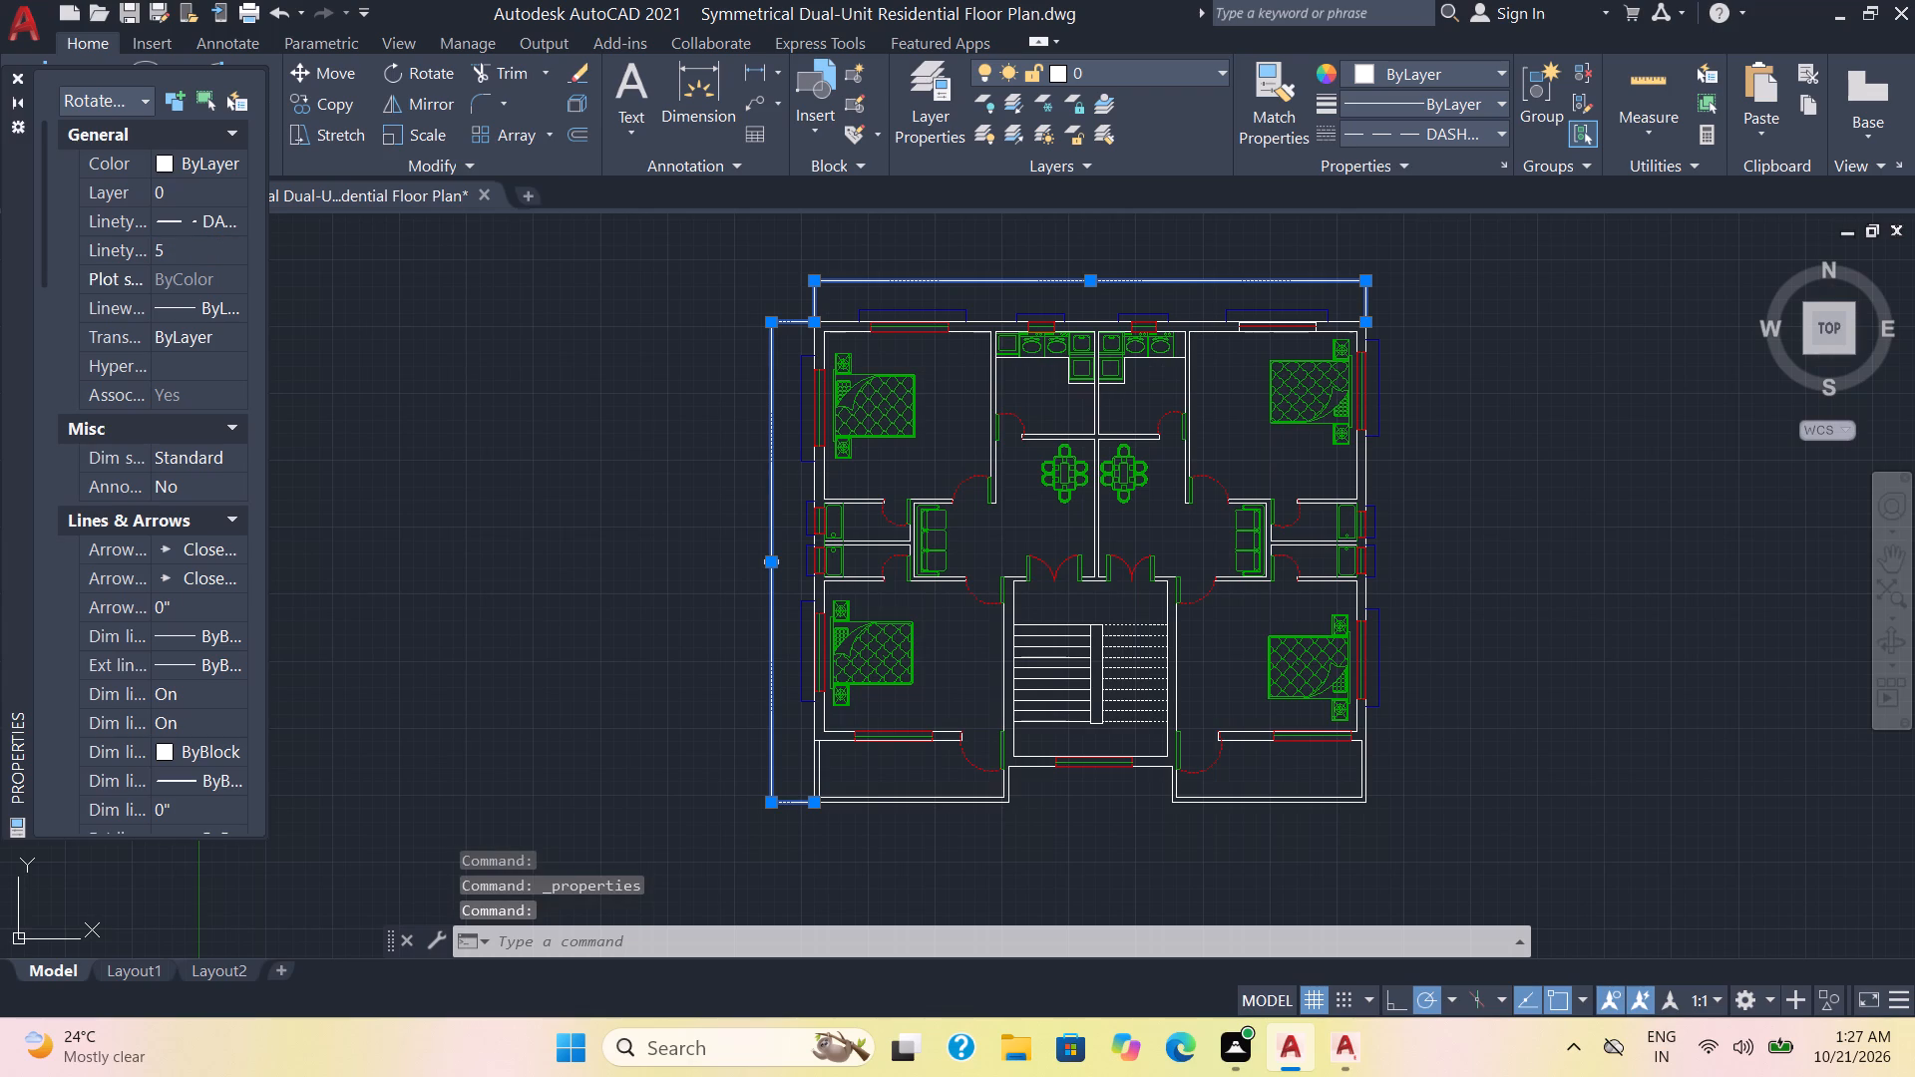
left_click(17, 77)
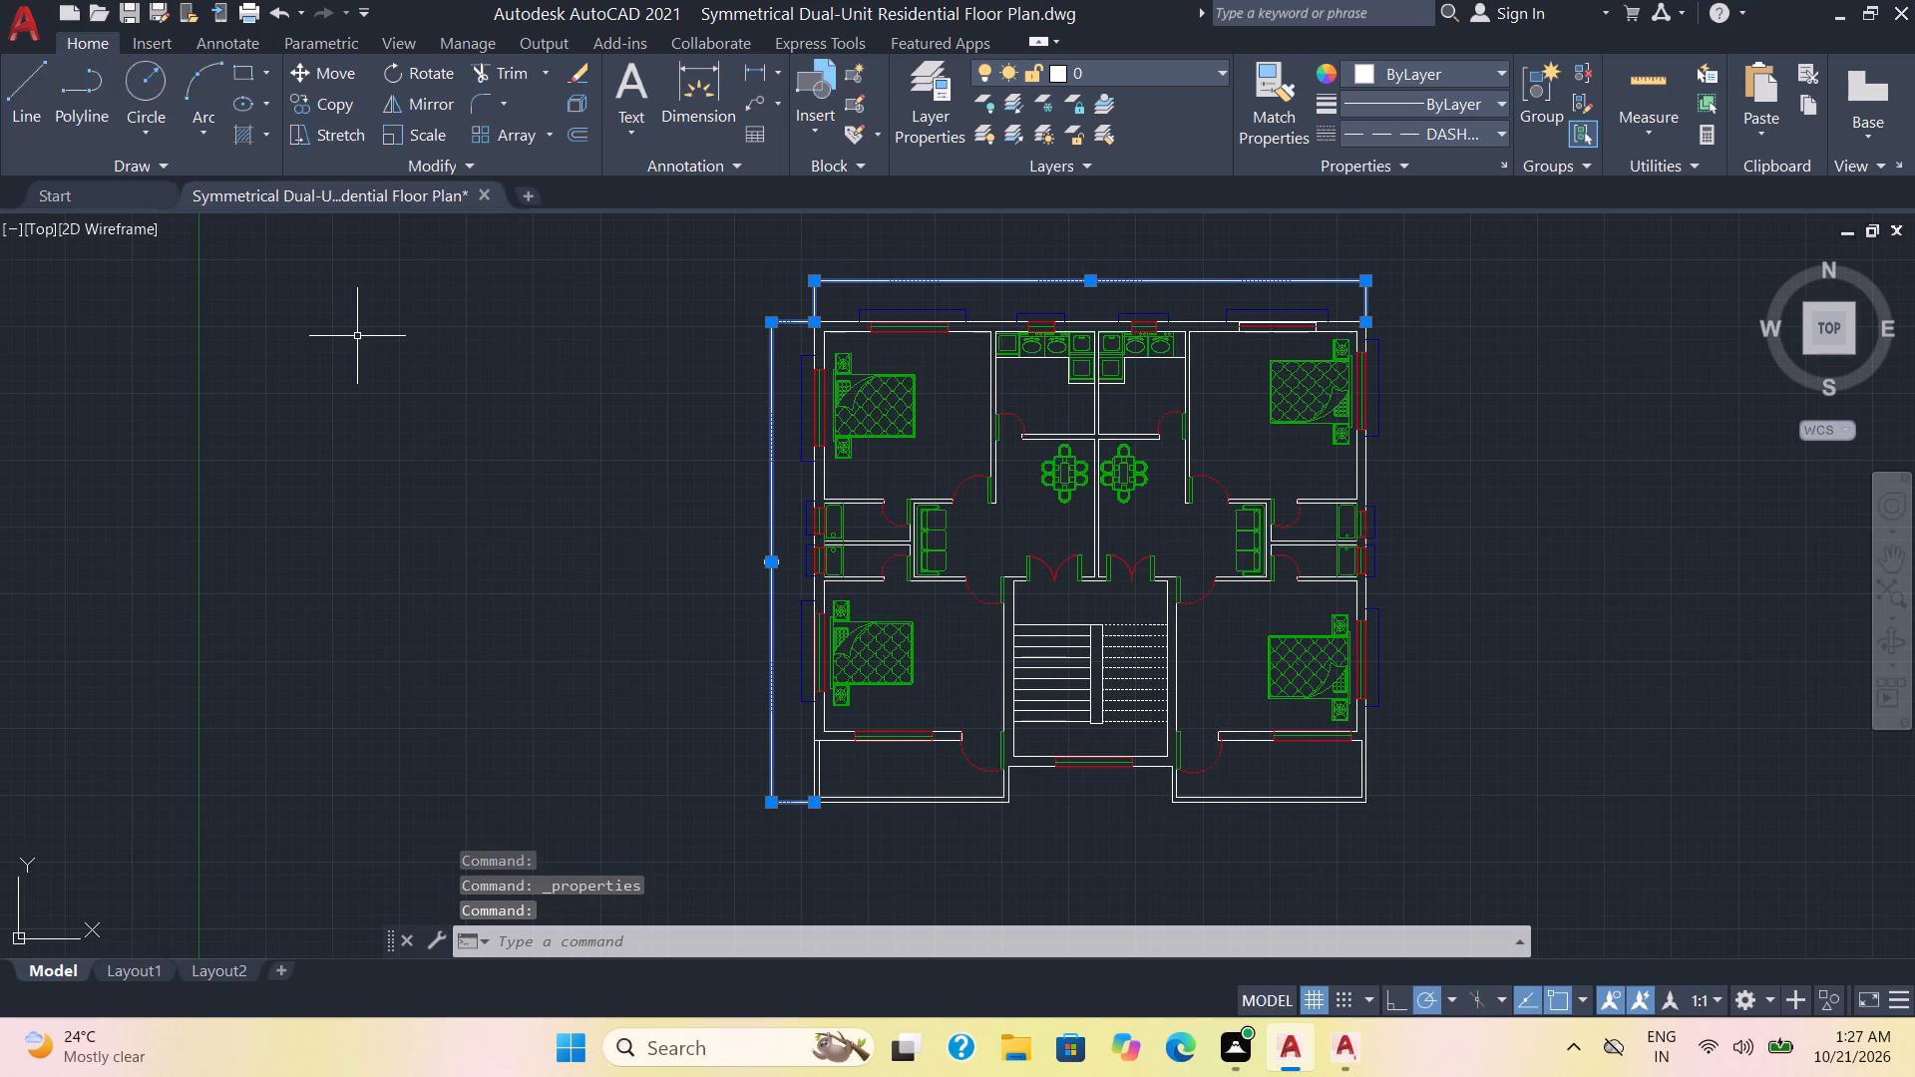
key("Escape")
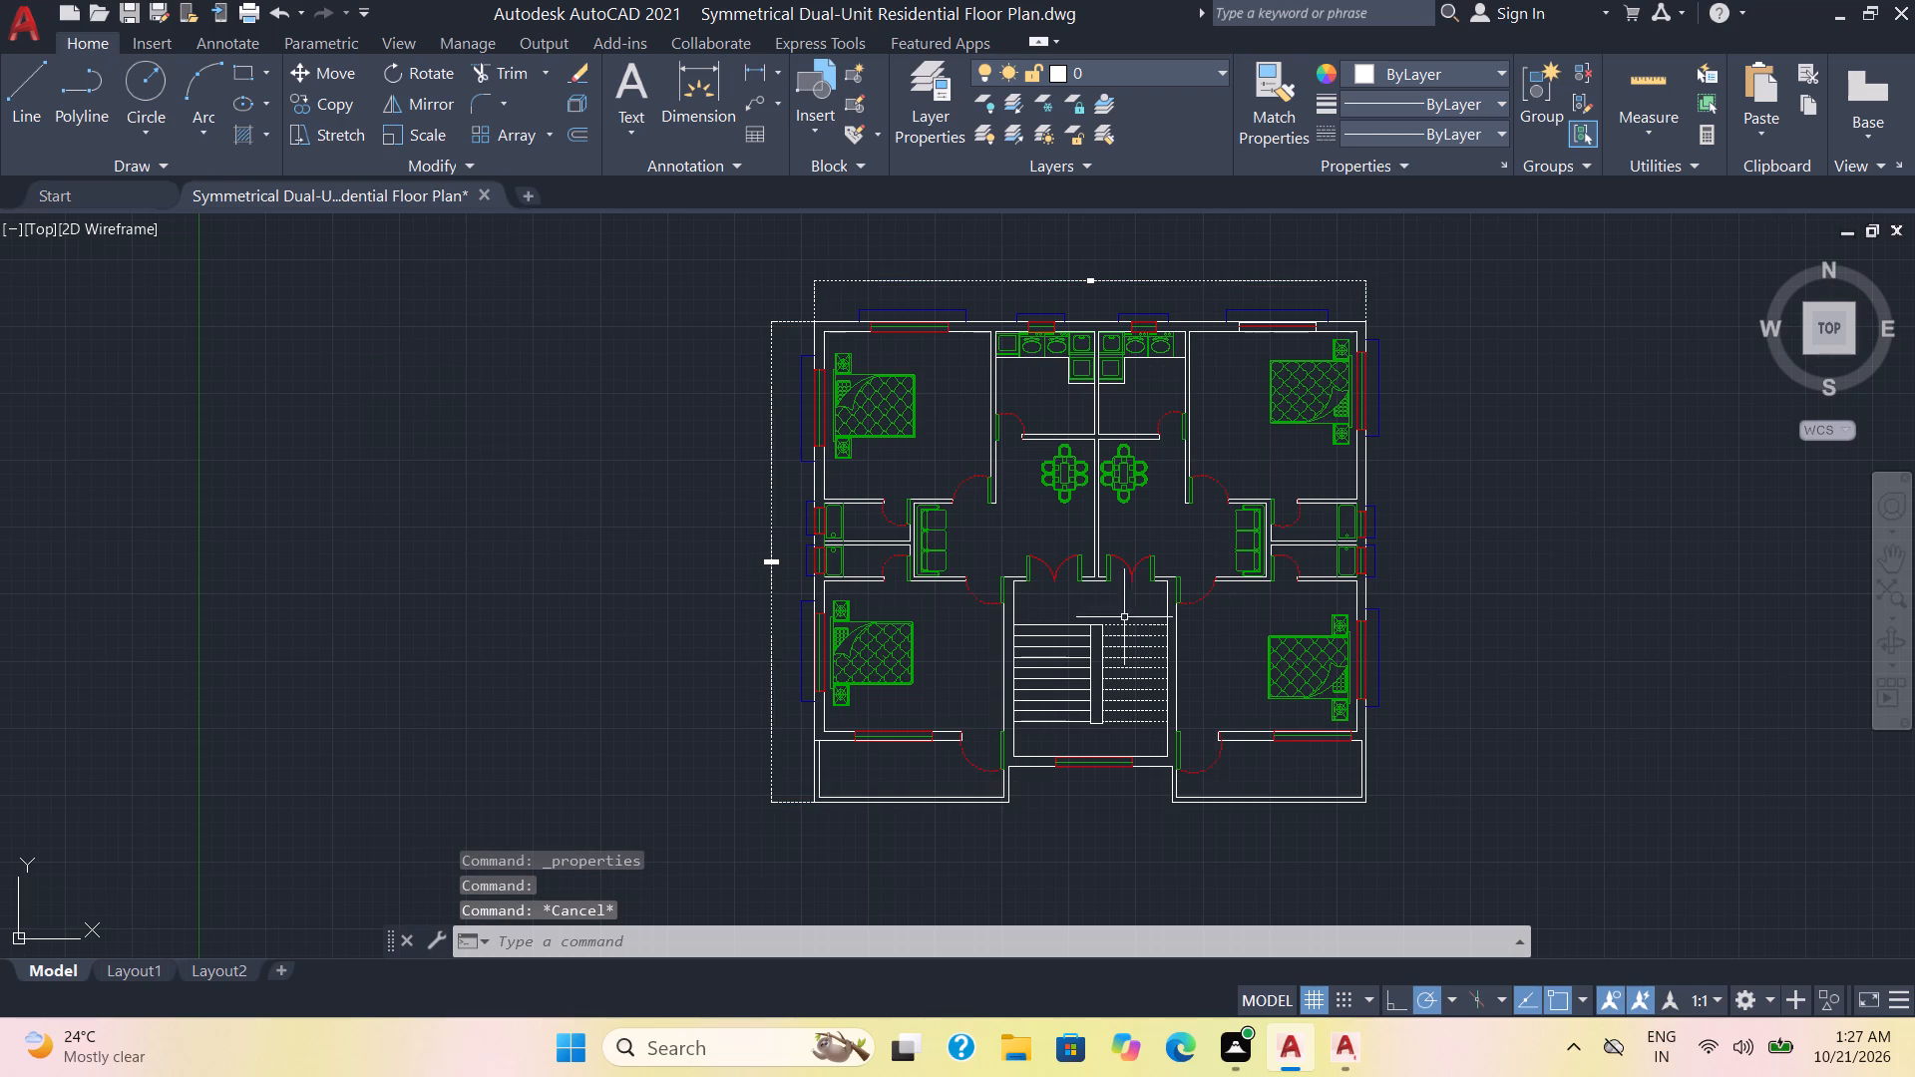
Save the drawing with the dashed overall dimensions.
scroll(1658, 689, "up", 2)
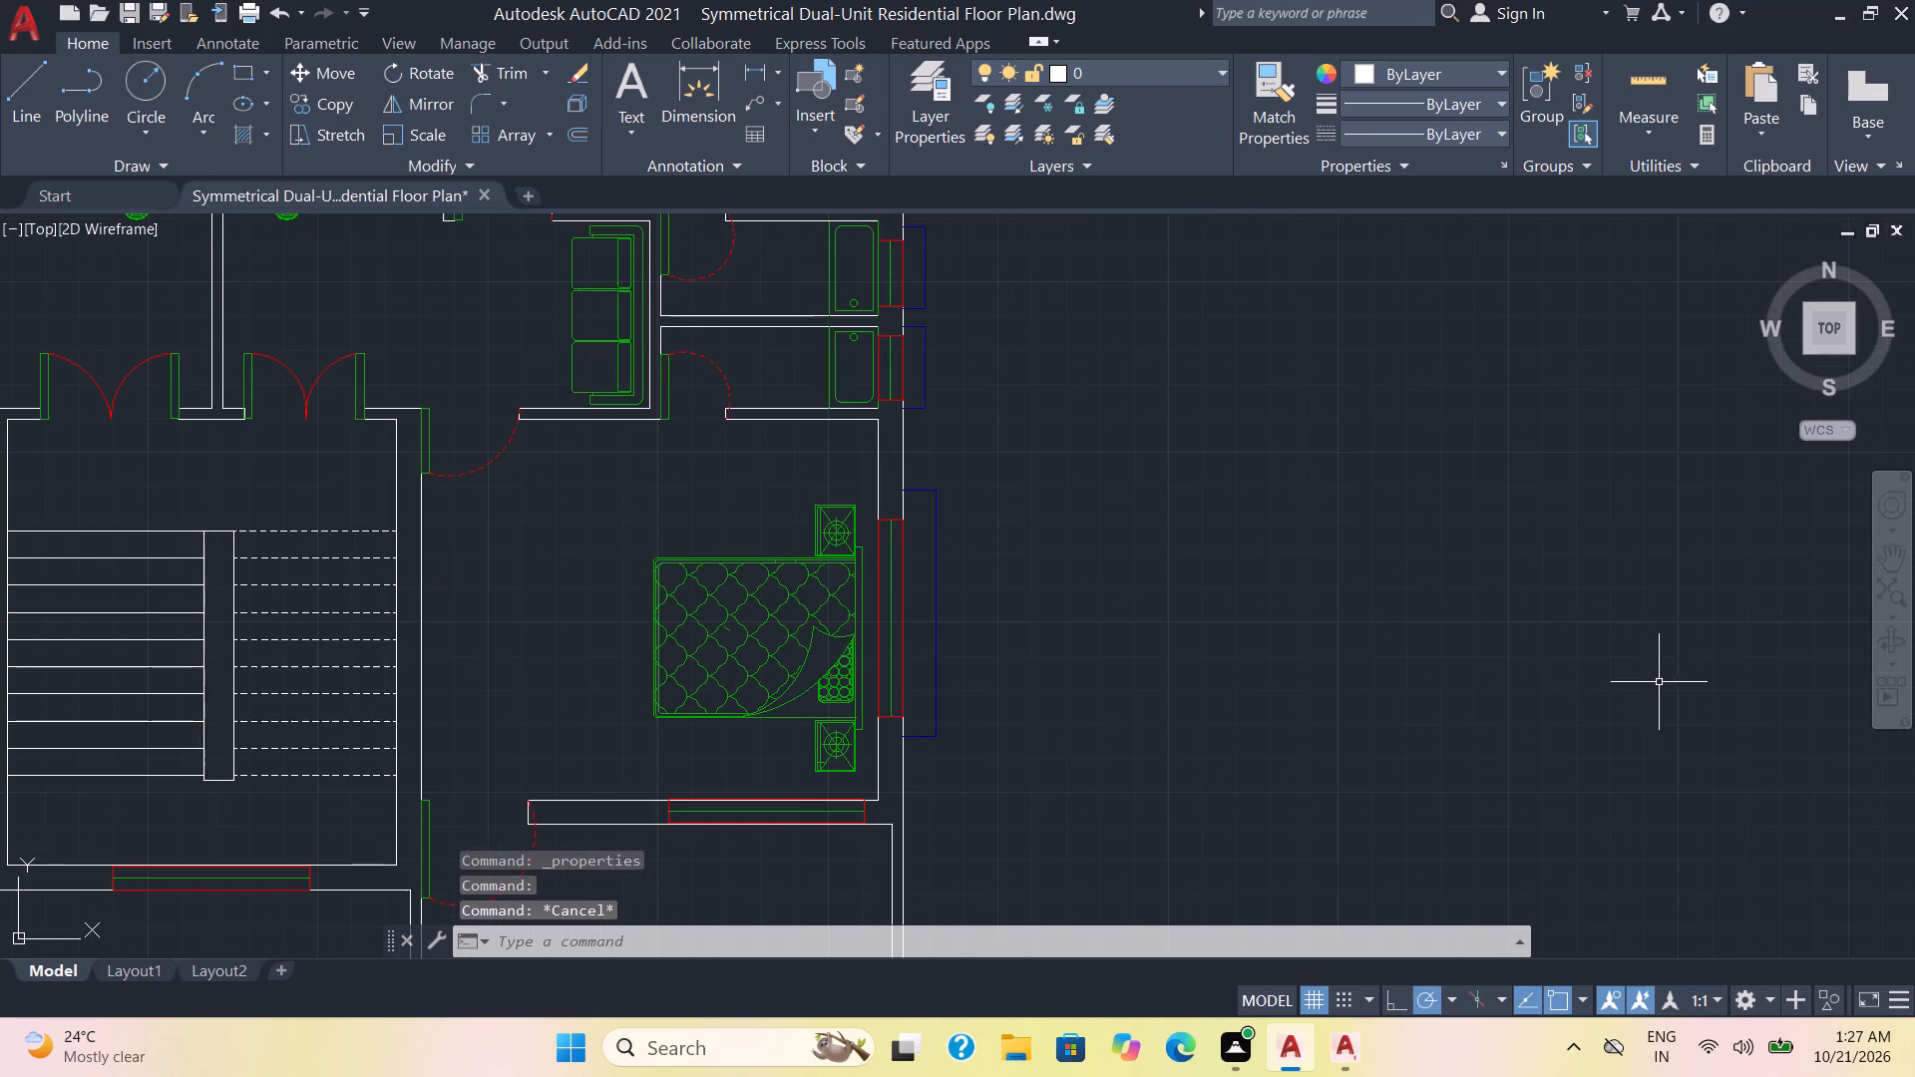
scroll(1178, 558, "down", 1)
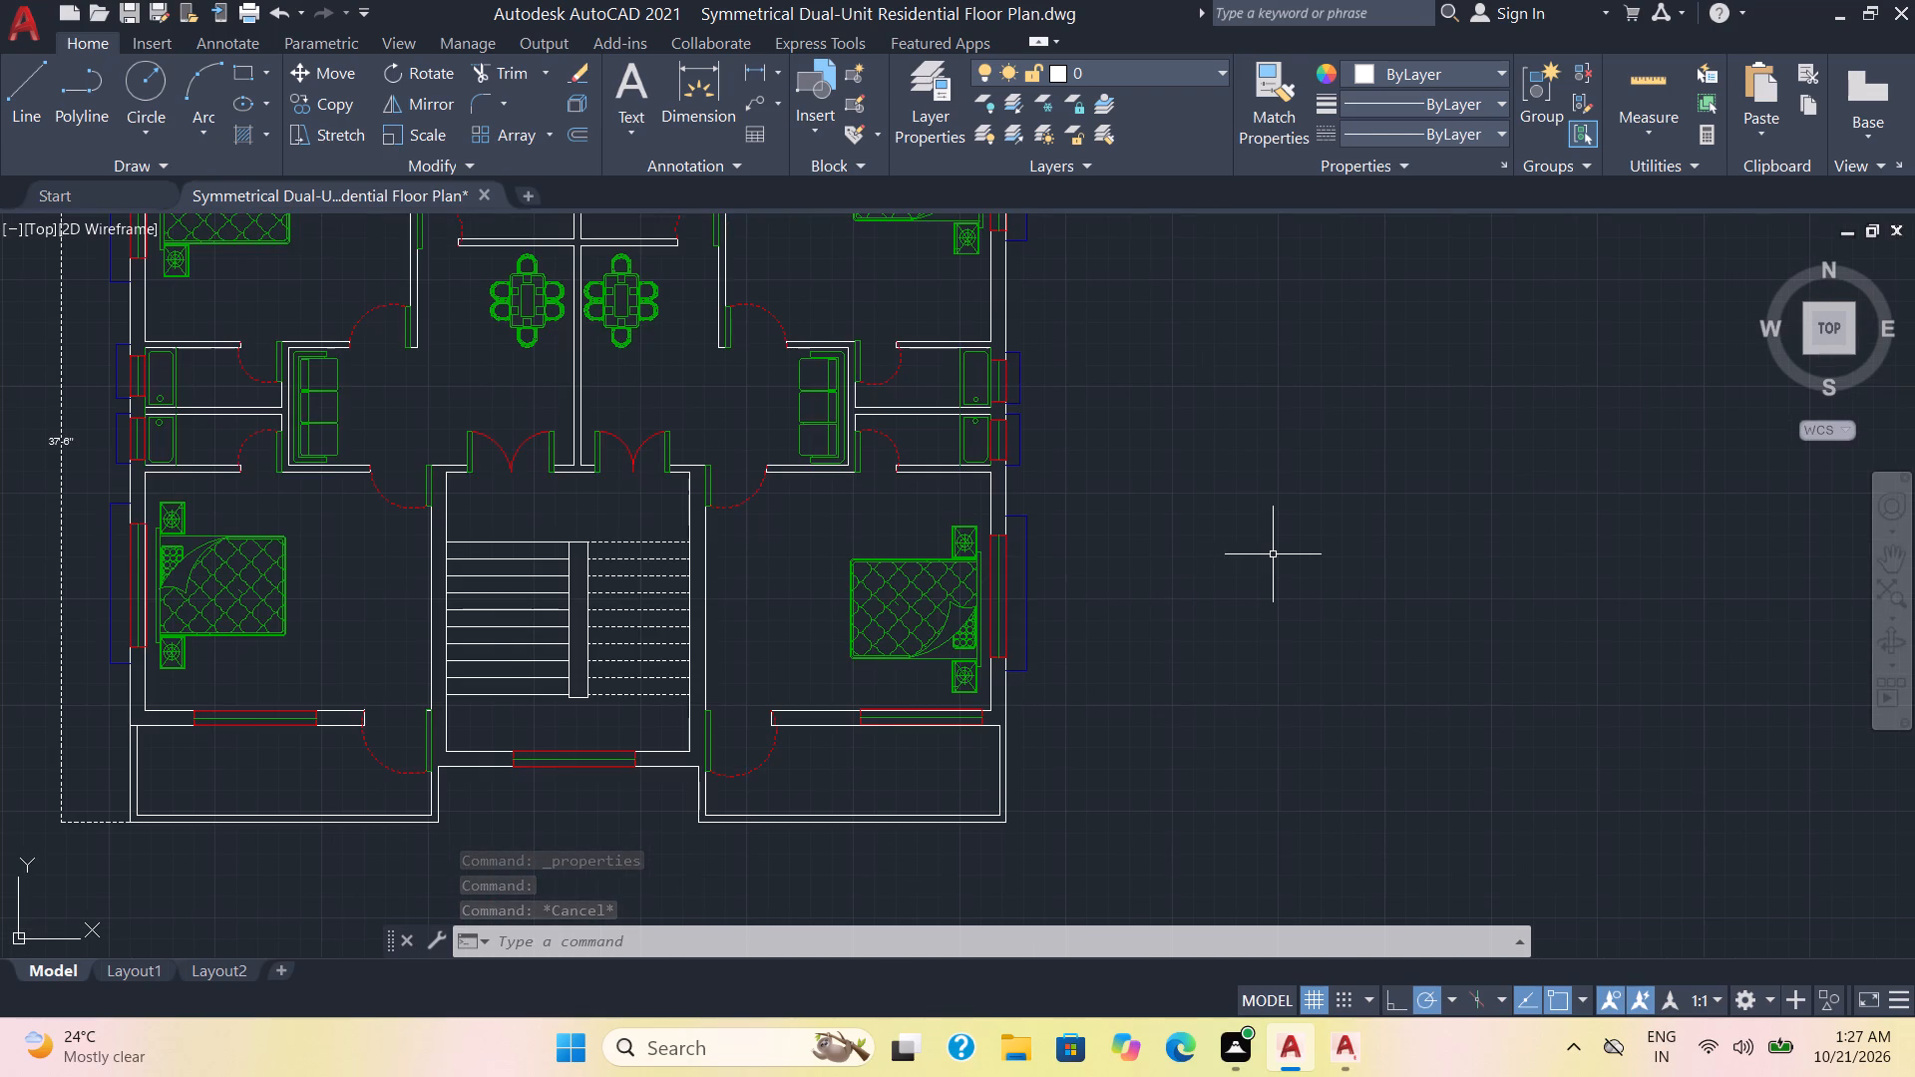
key("ctrl+s")
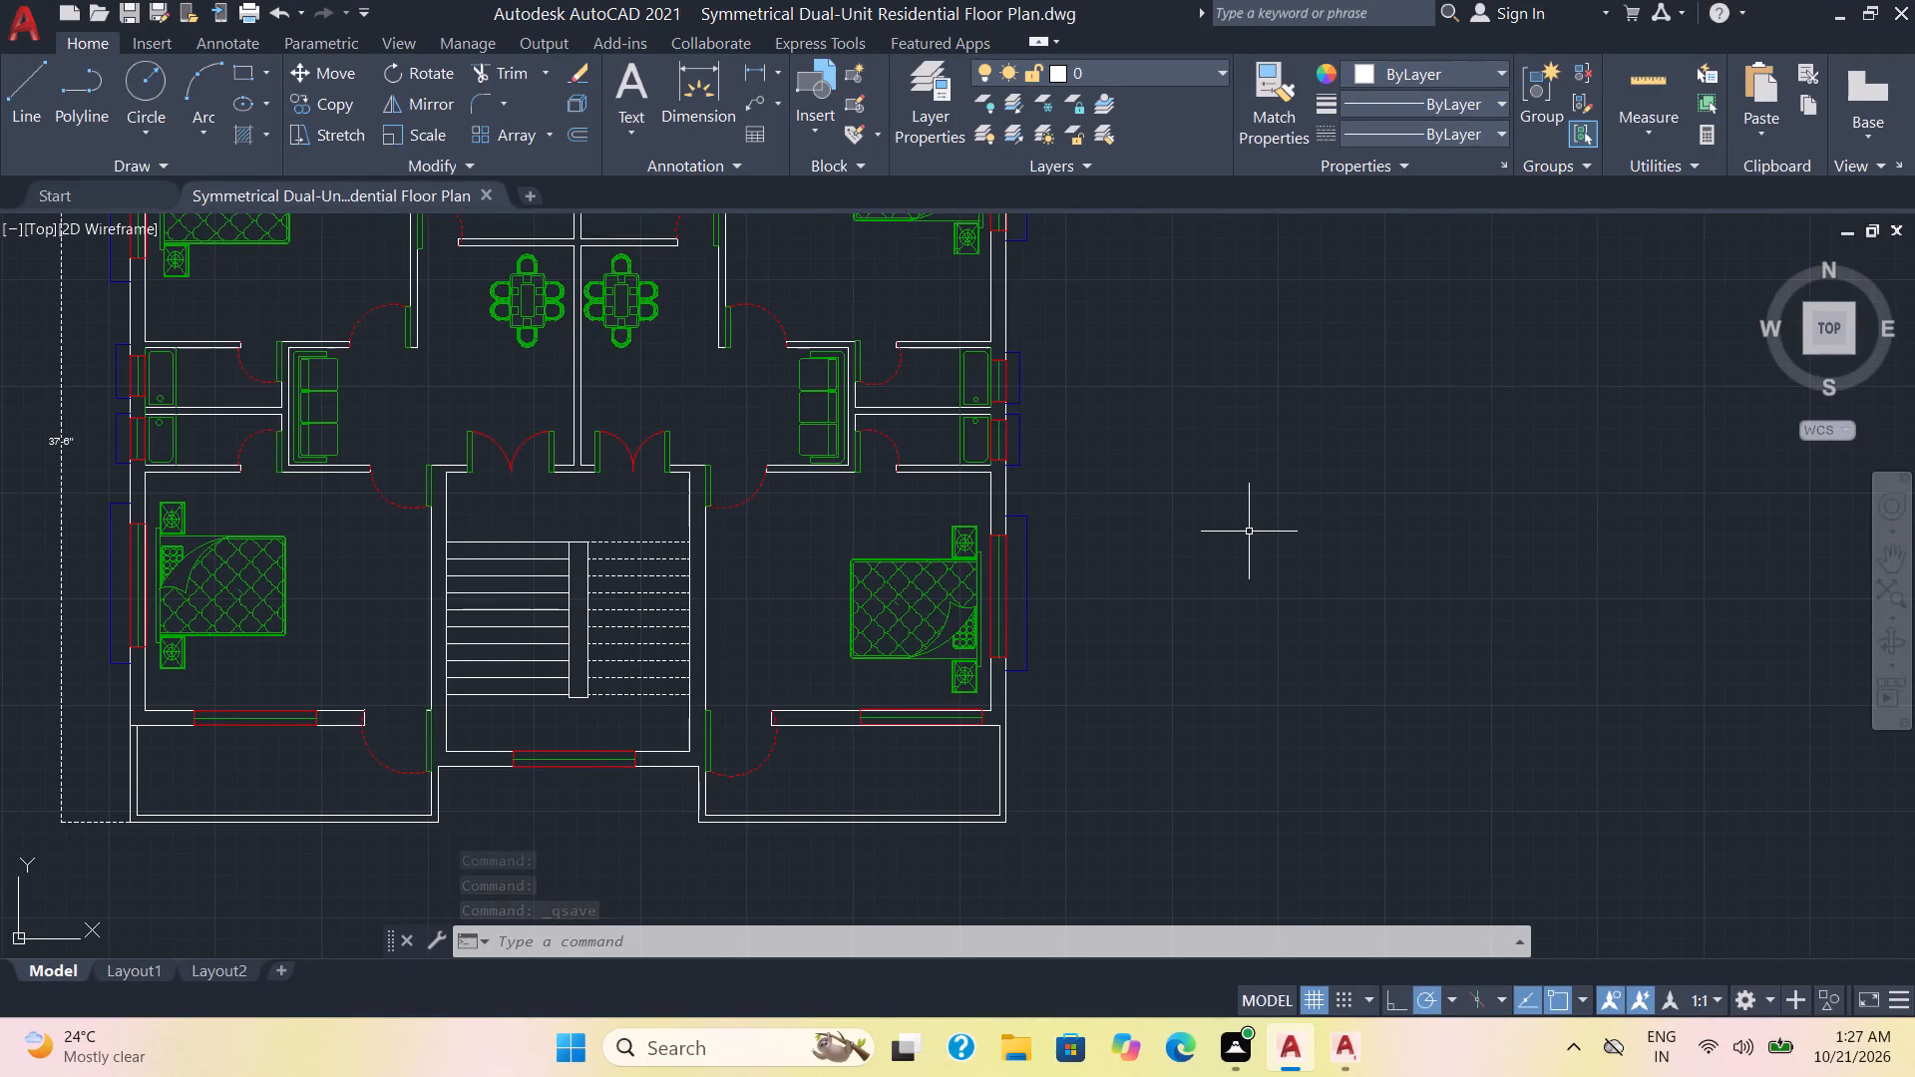
Add a horizontal linear dimension for the inner width of the left unit's lower bedroom, placed inside the room just below its upper wall.
scroll(1249, 532, "down", 1)
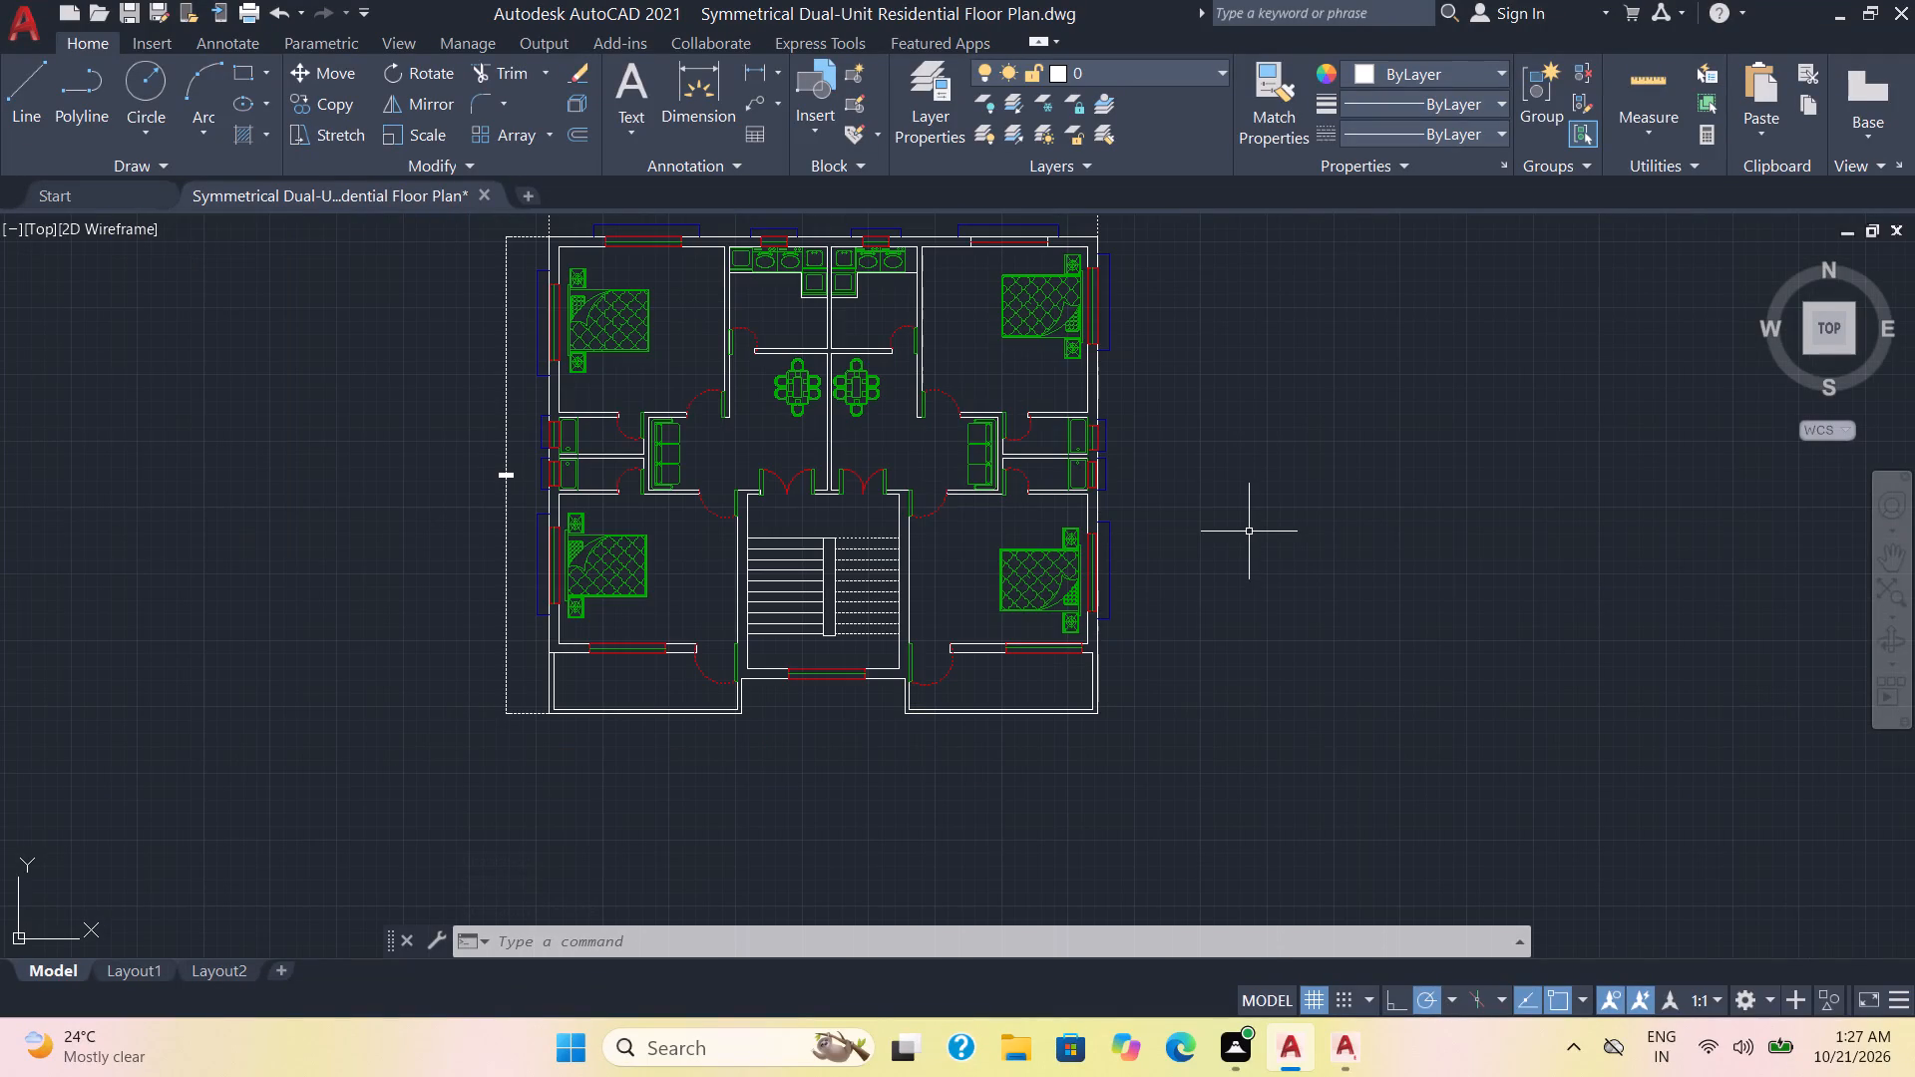
scroll(1255, 528, "up", 2)
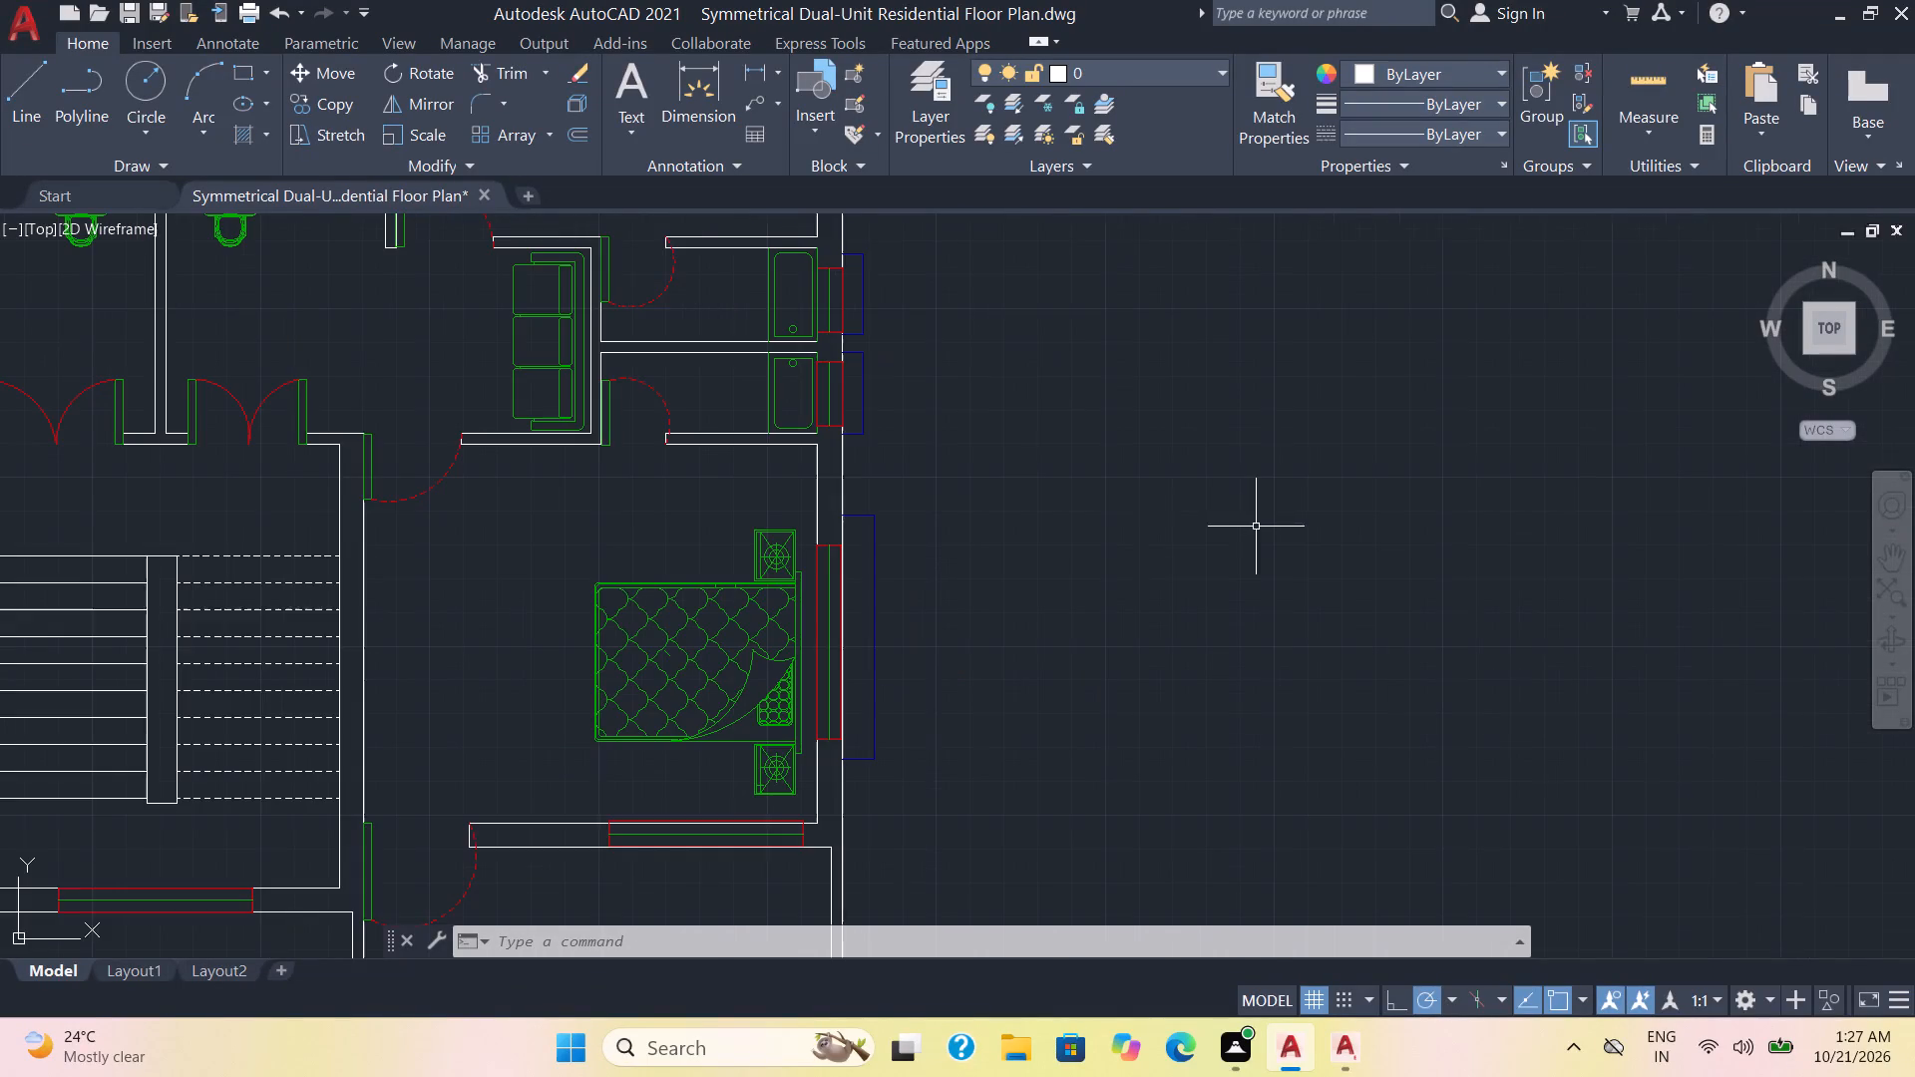
middle_click_drag(1165, 527, 1781, 414)
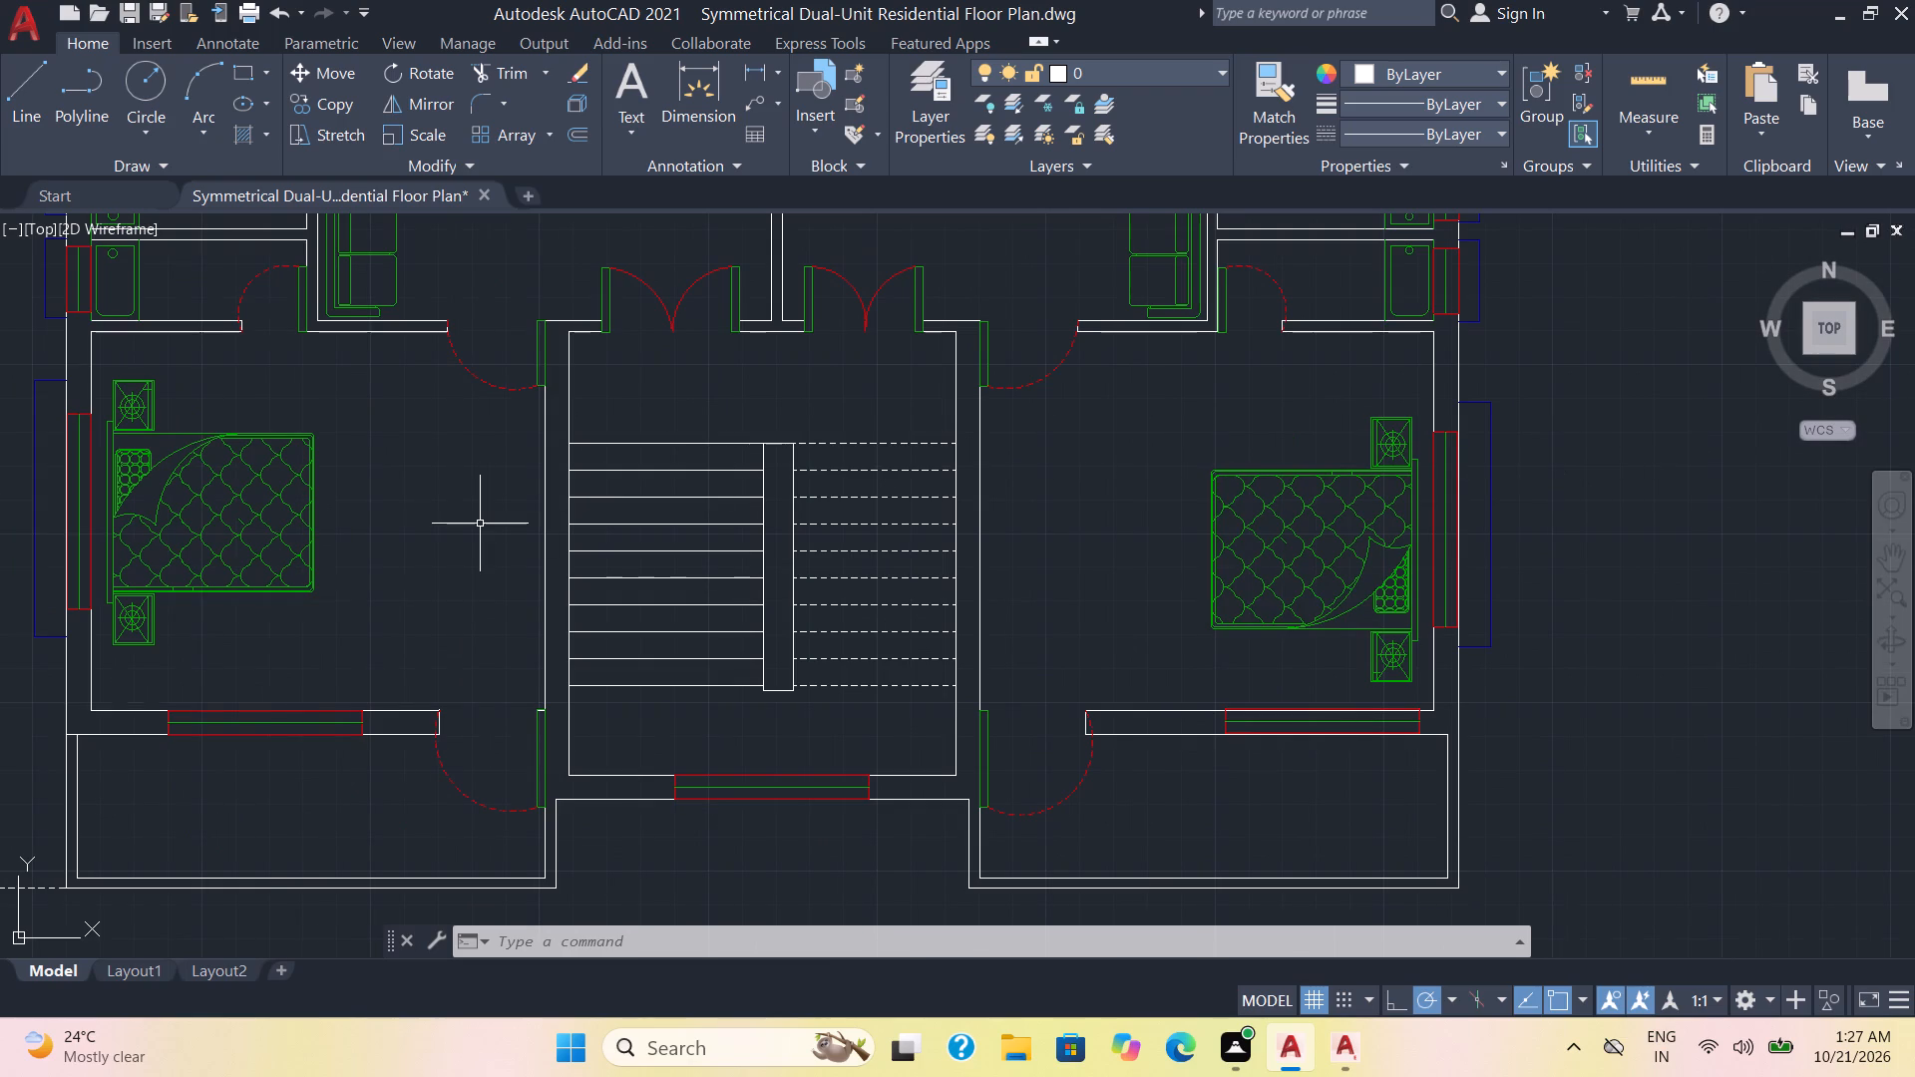
scroll(480, 520, "down", 1)
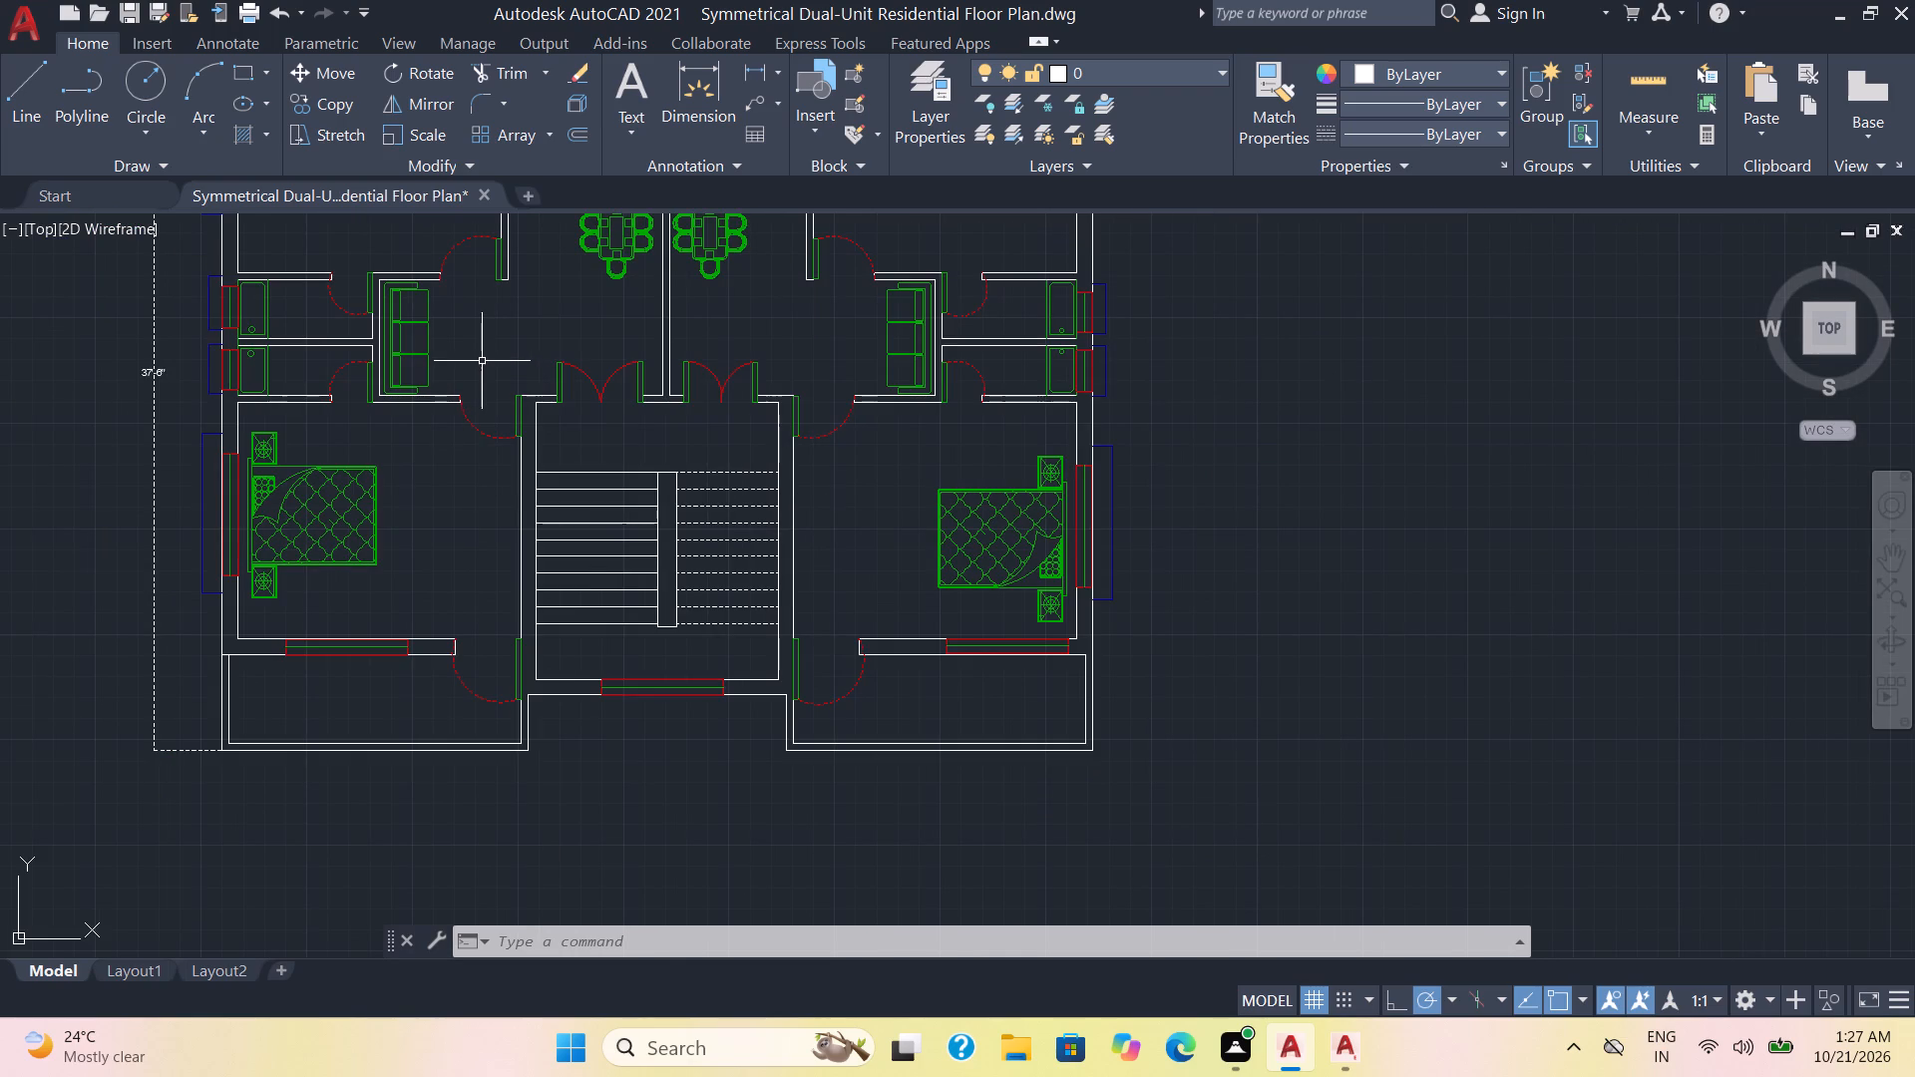
left_click(762, 67)
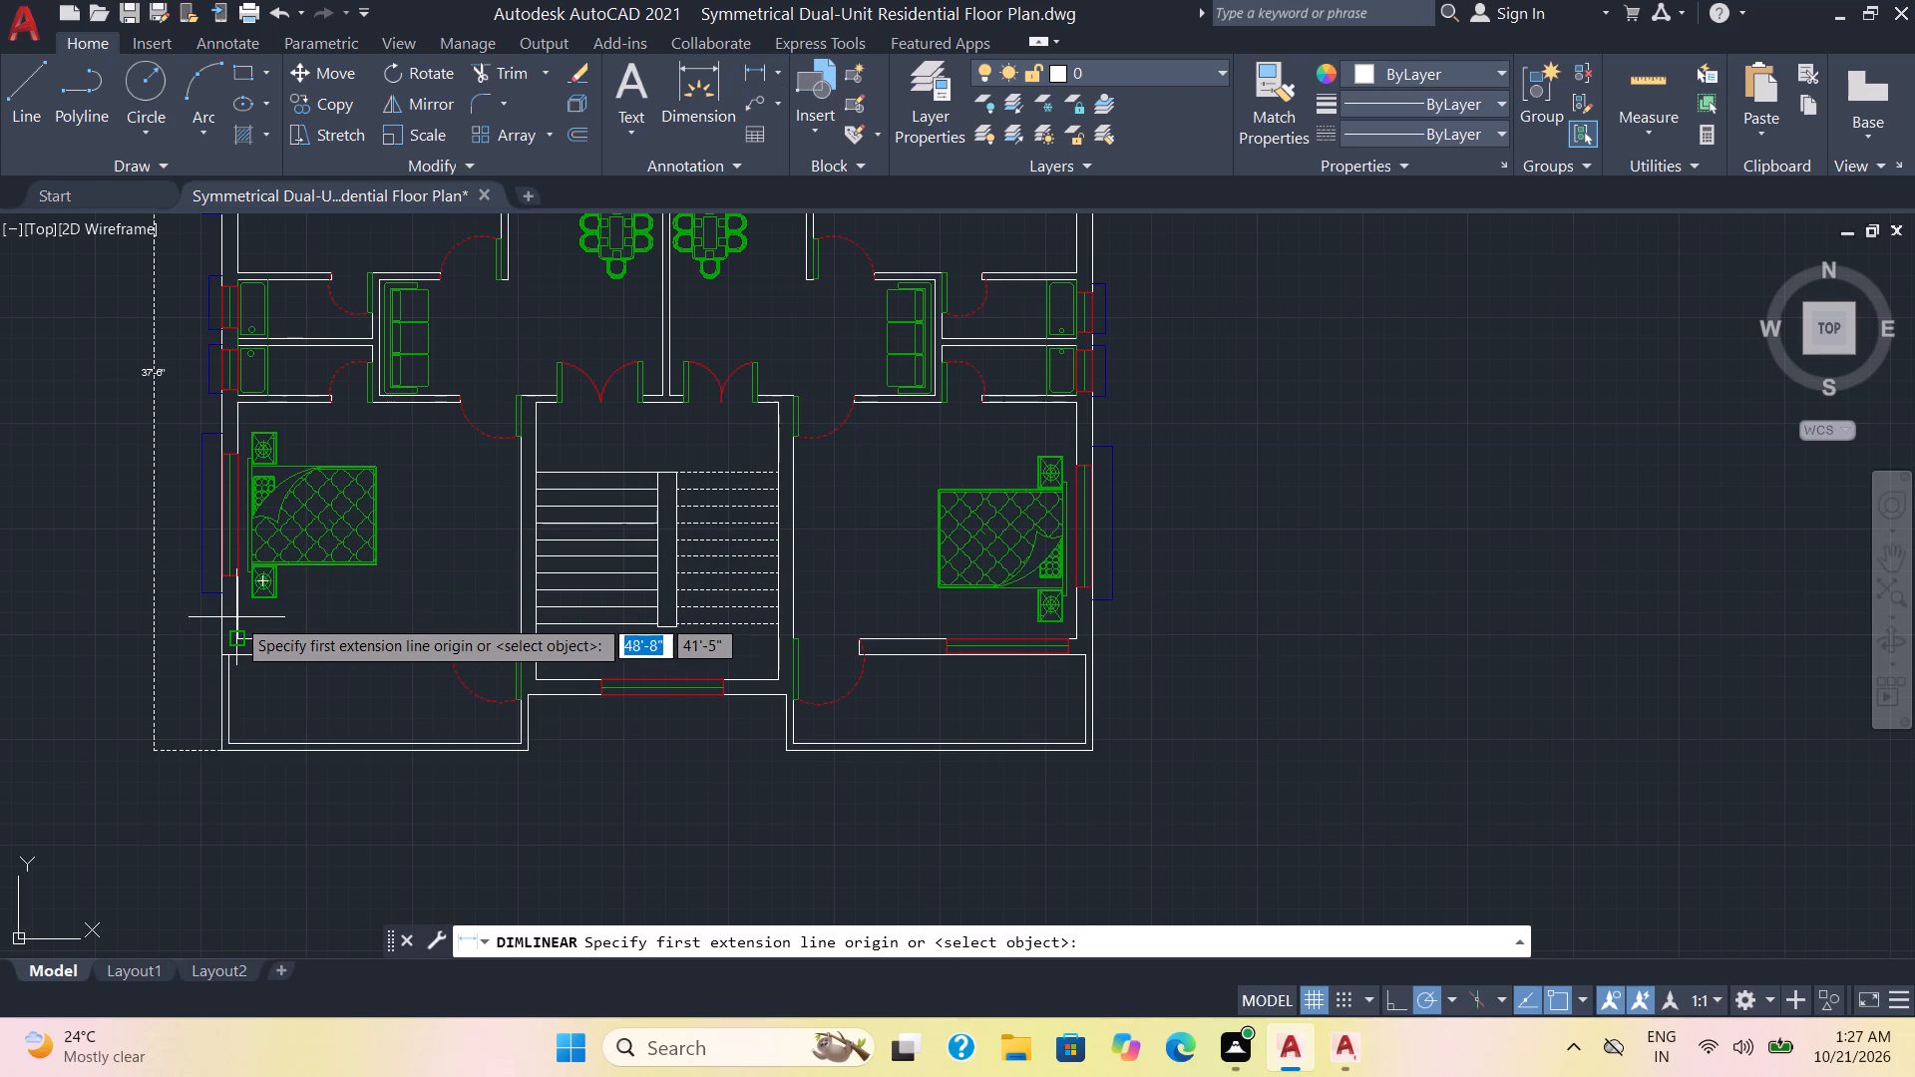
left_click(230, 404)
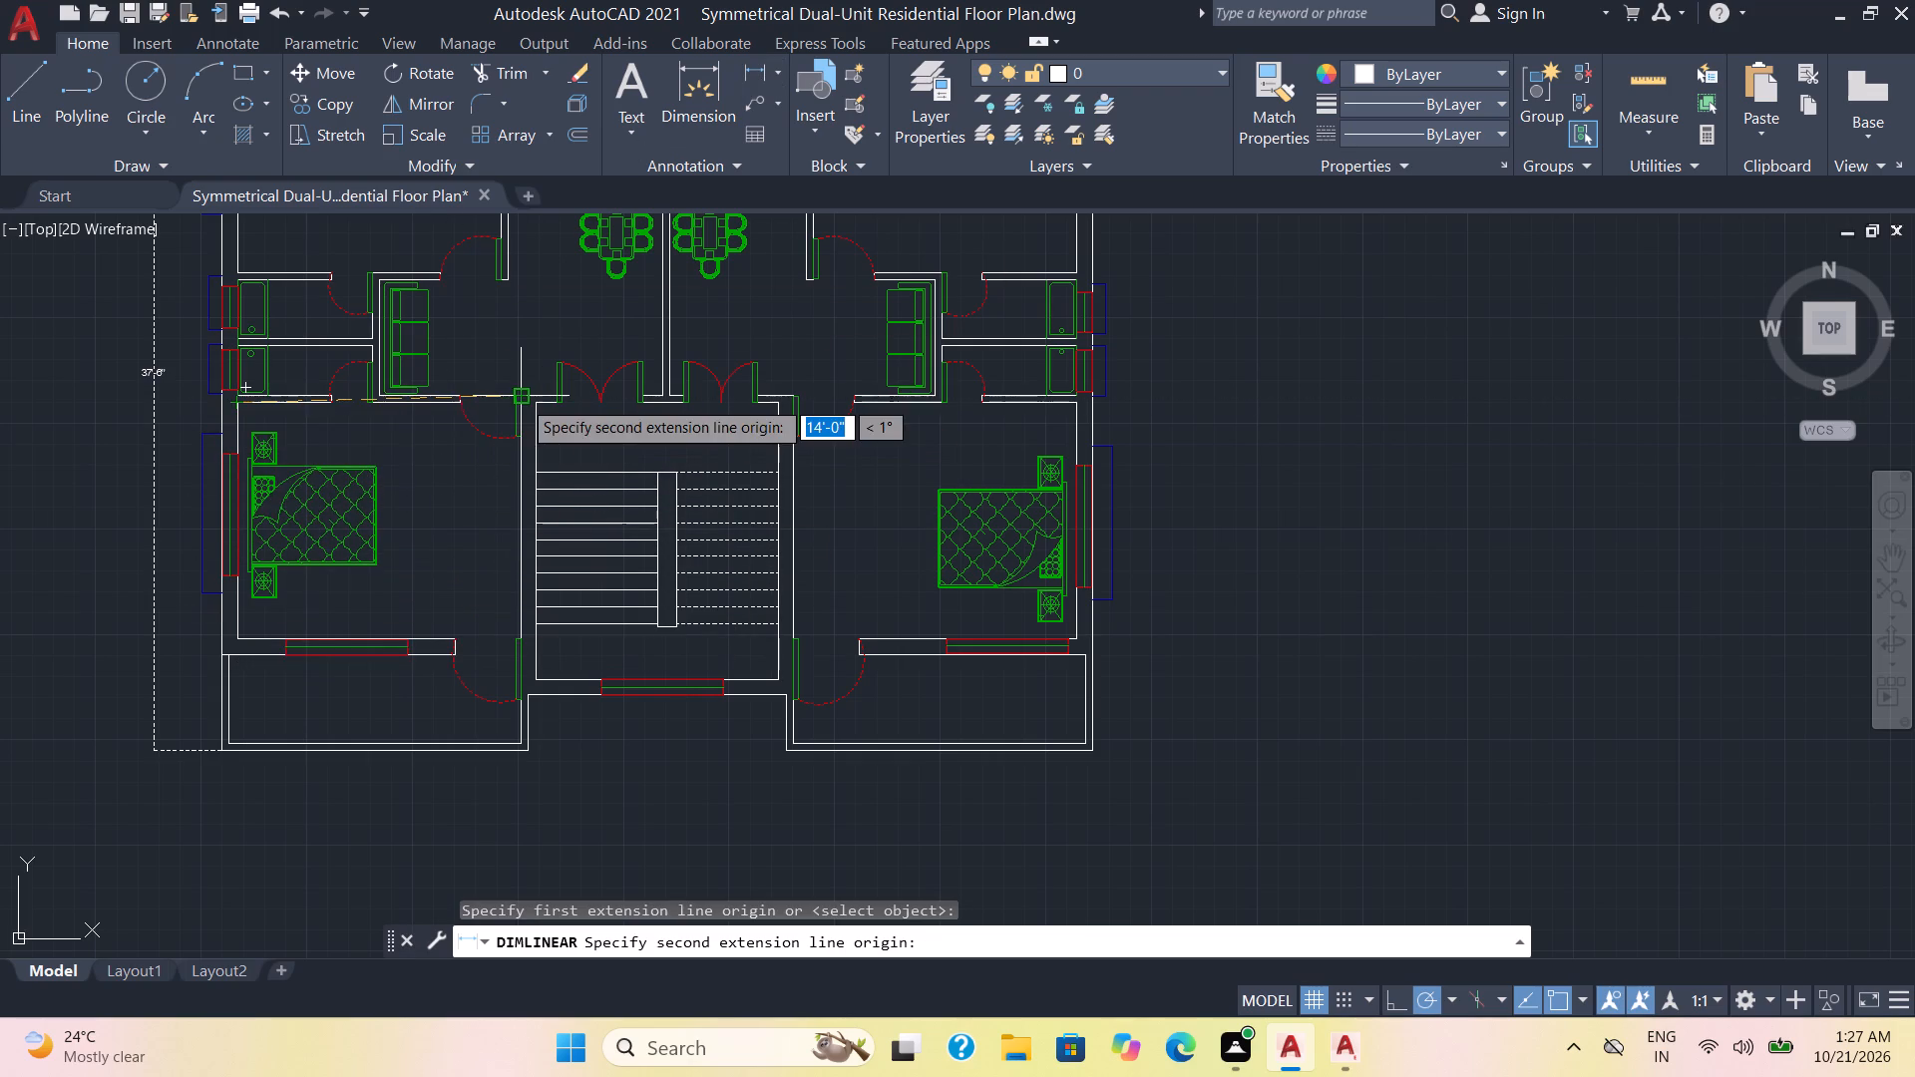
left_click(520, 399)
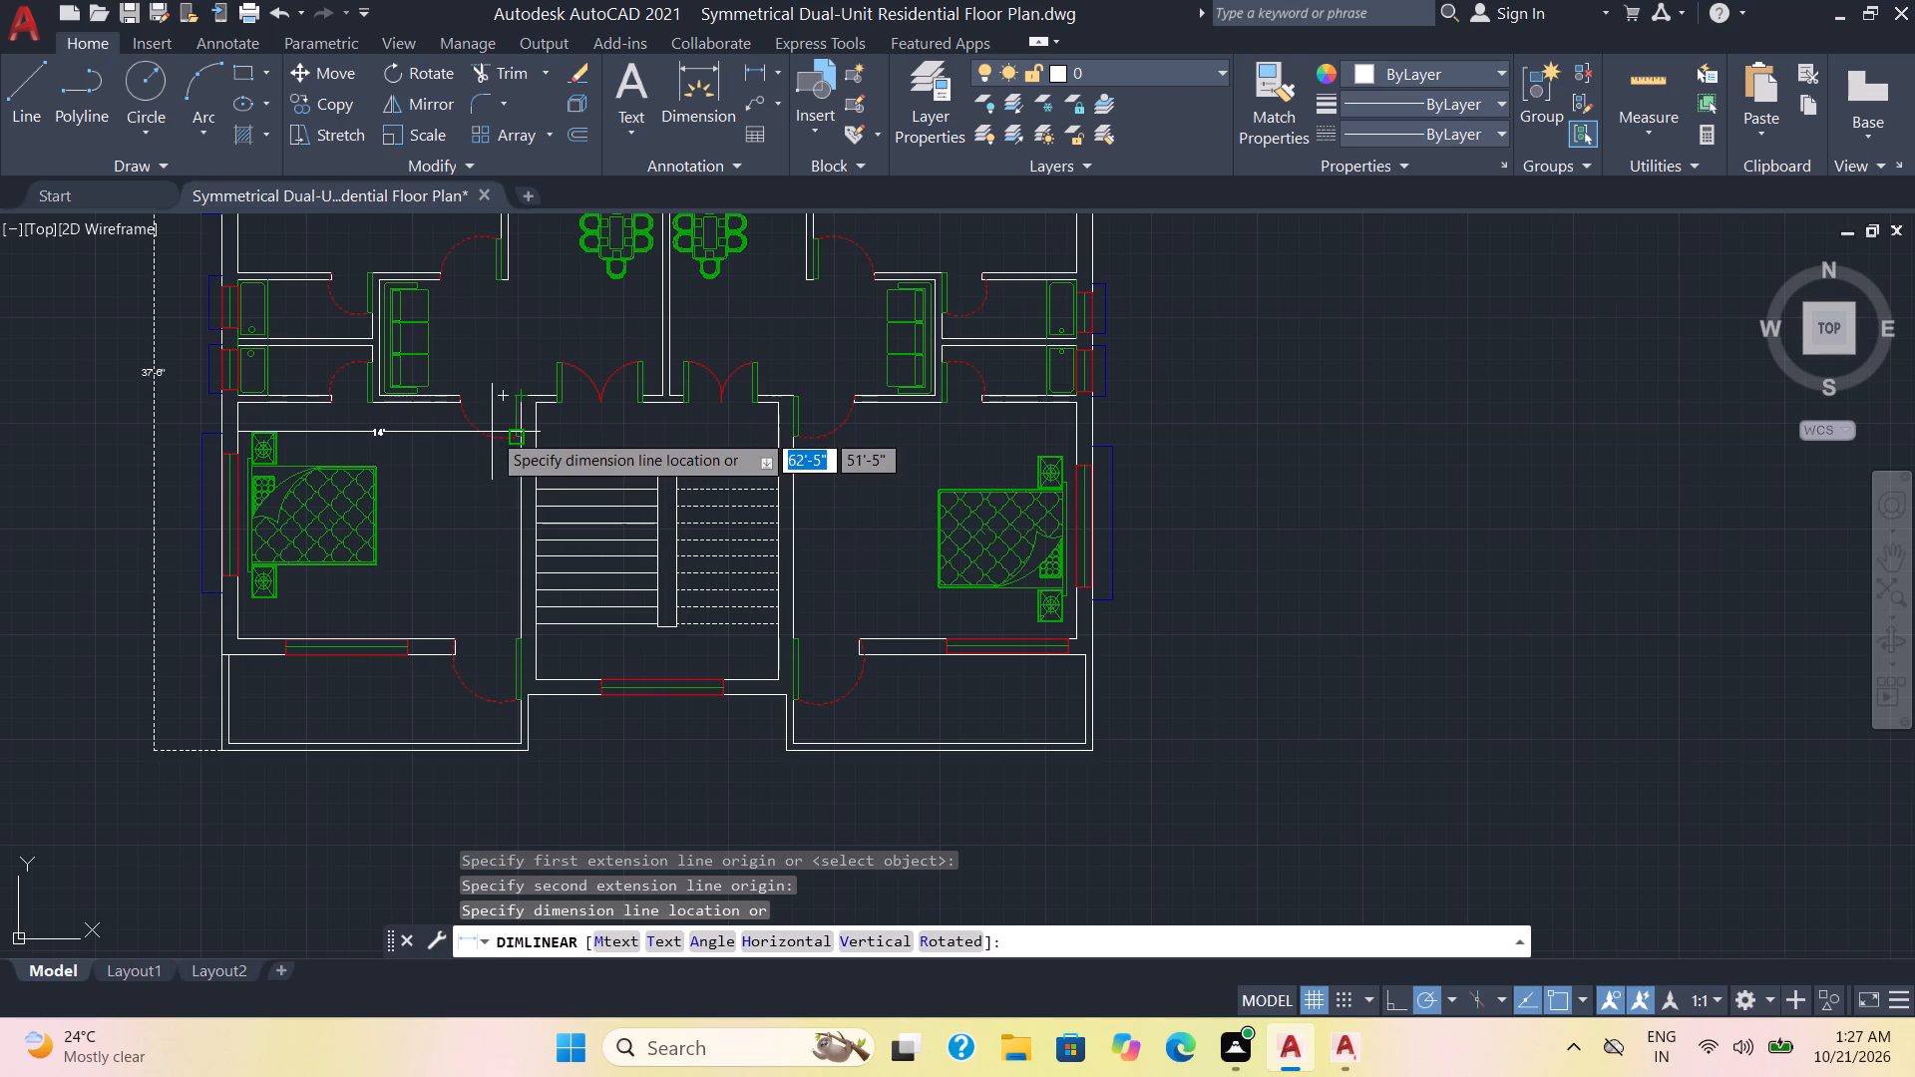
left_click(492, 432)
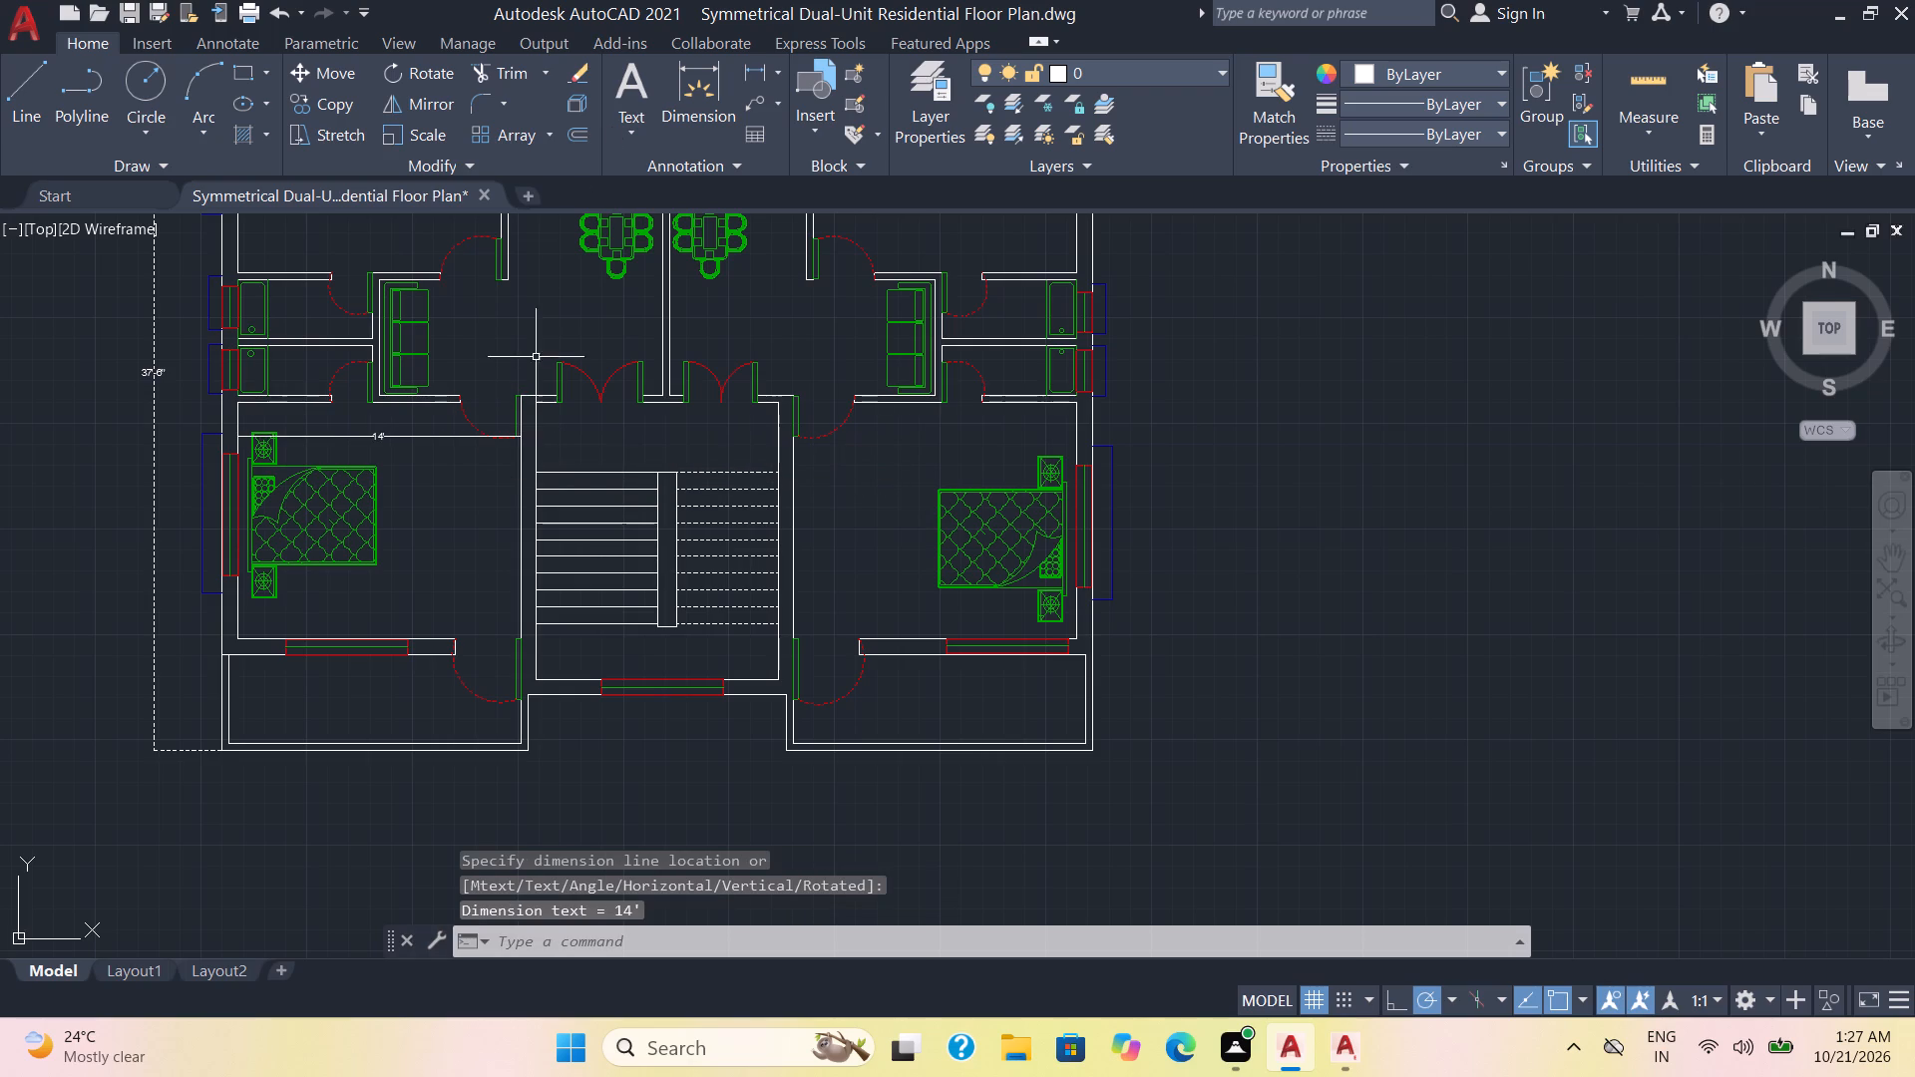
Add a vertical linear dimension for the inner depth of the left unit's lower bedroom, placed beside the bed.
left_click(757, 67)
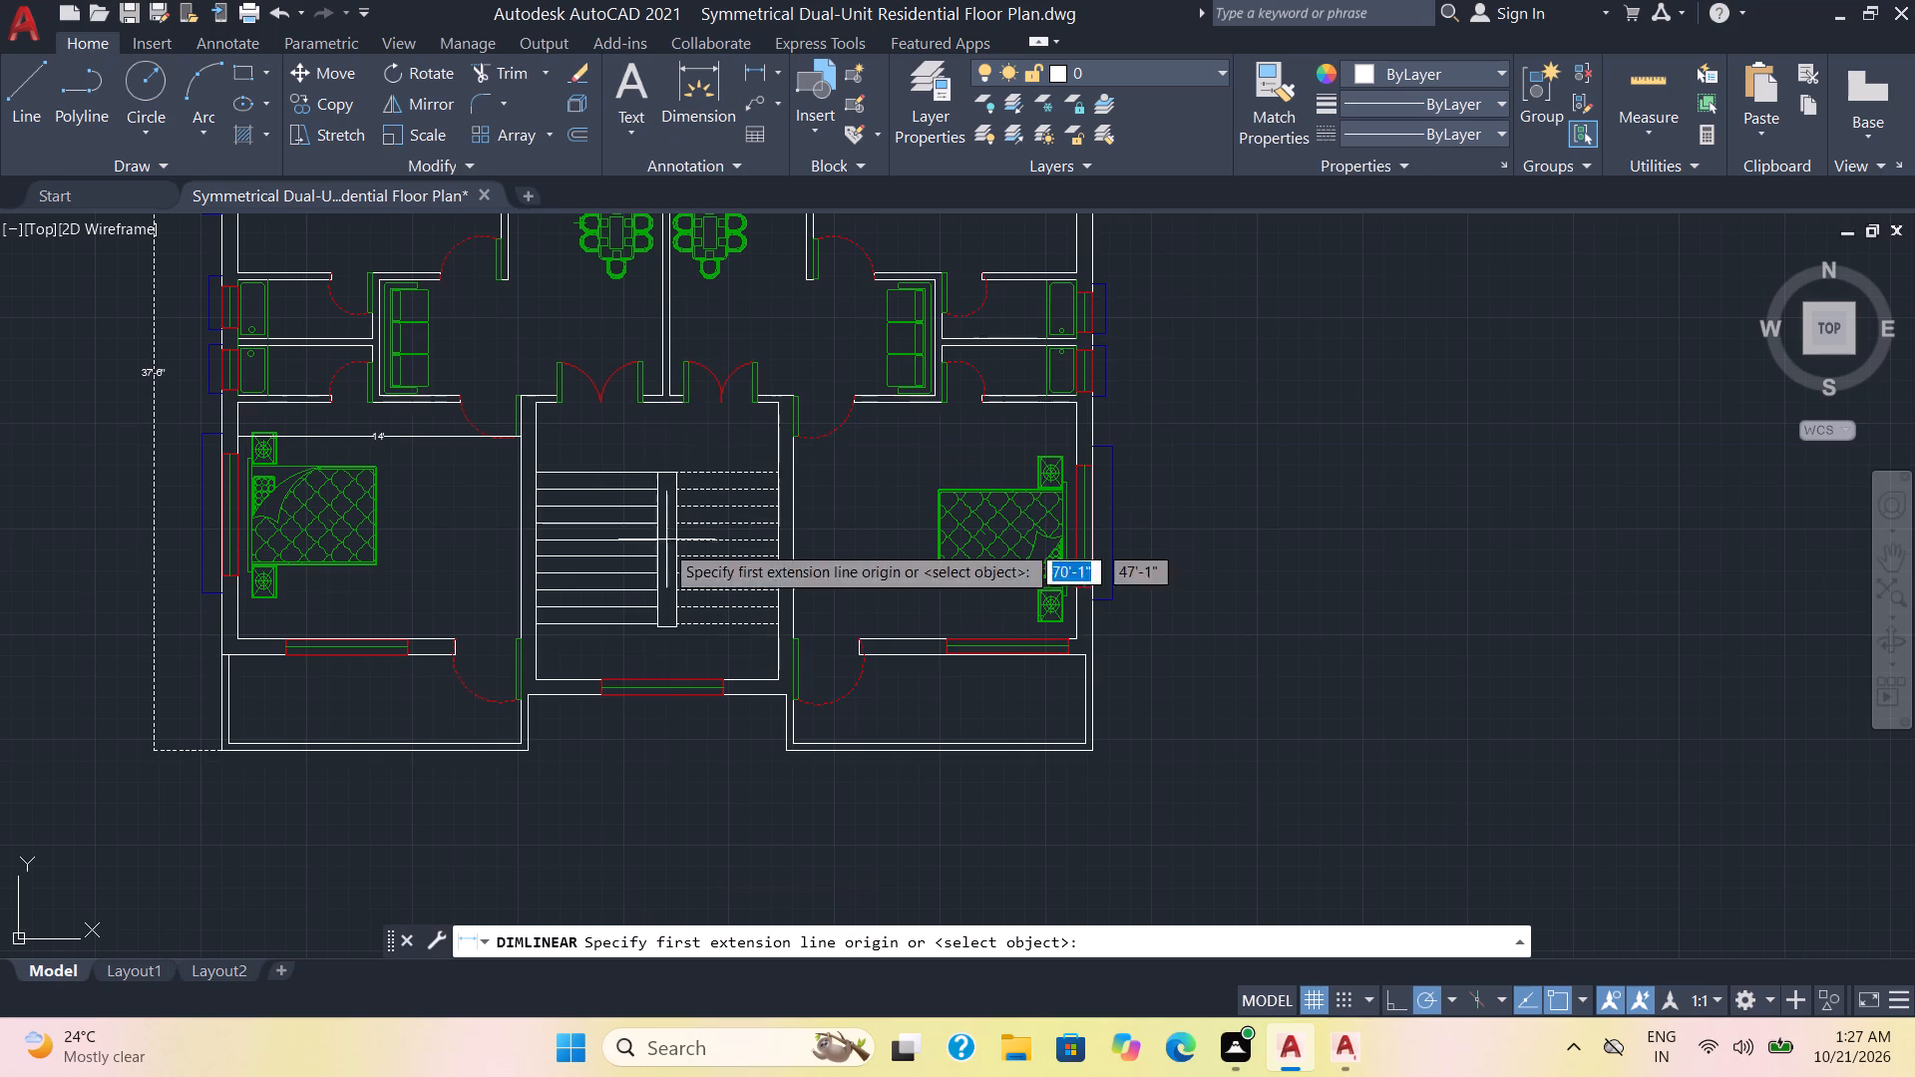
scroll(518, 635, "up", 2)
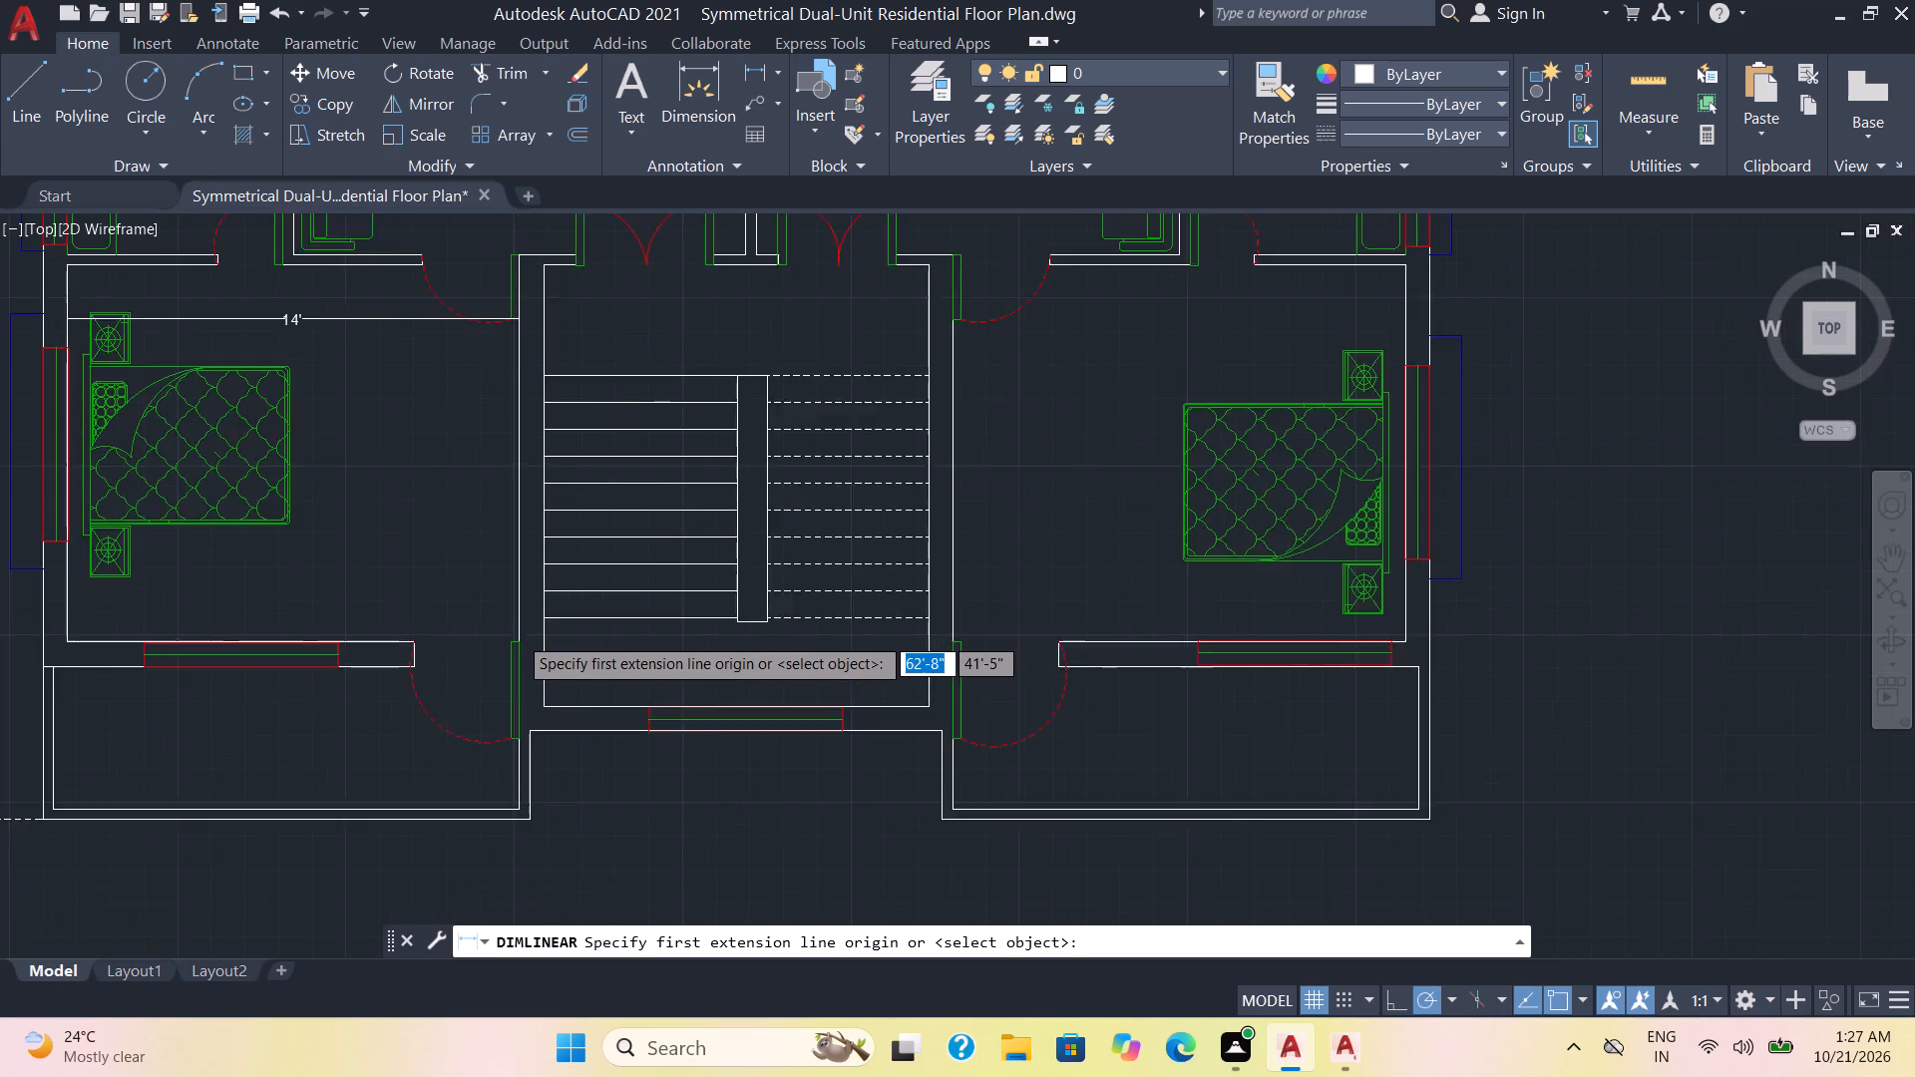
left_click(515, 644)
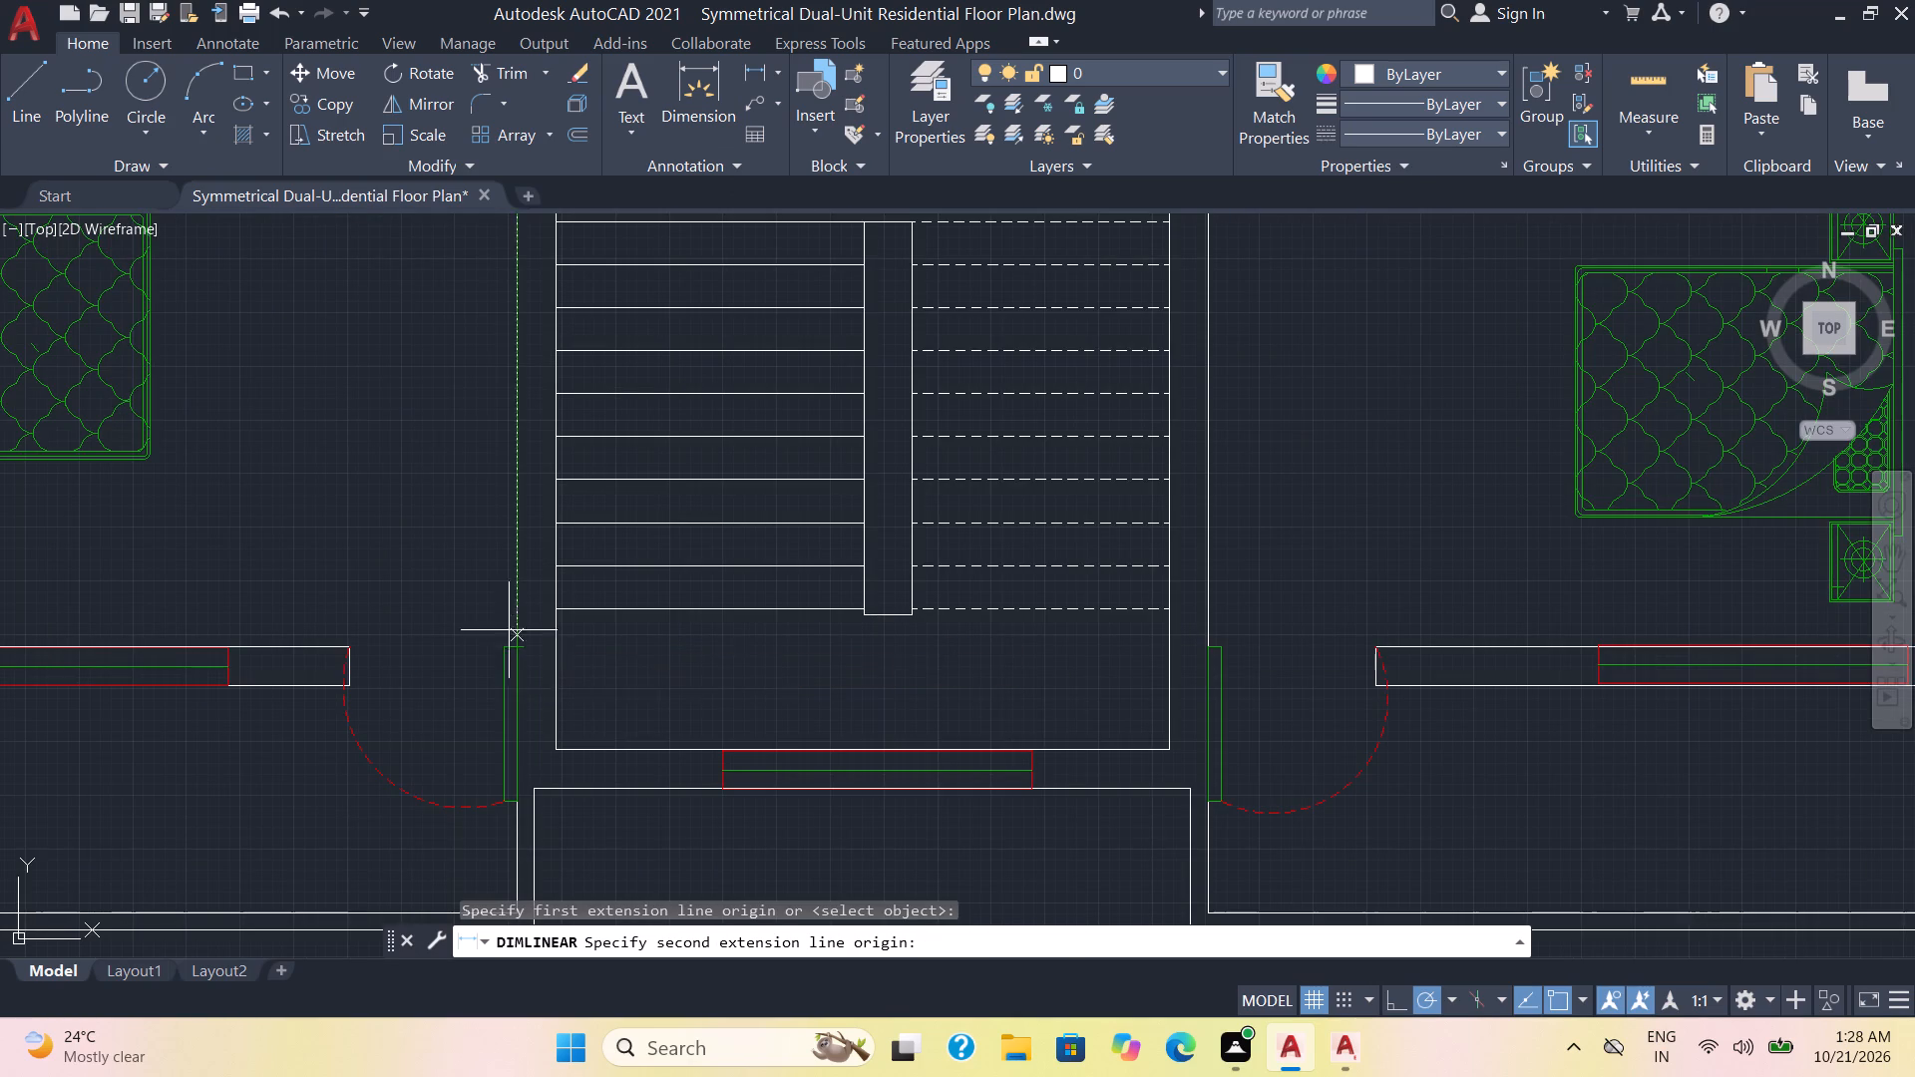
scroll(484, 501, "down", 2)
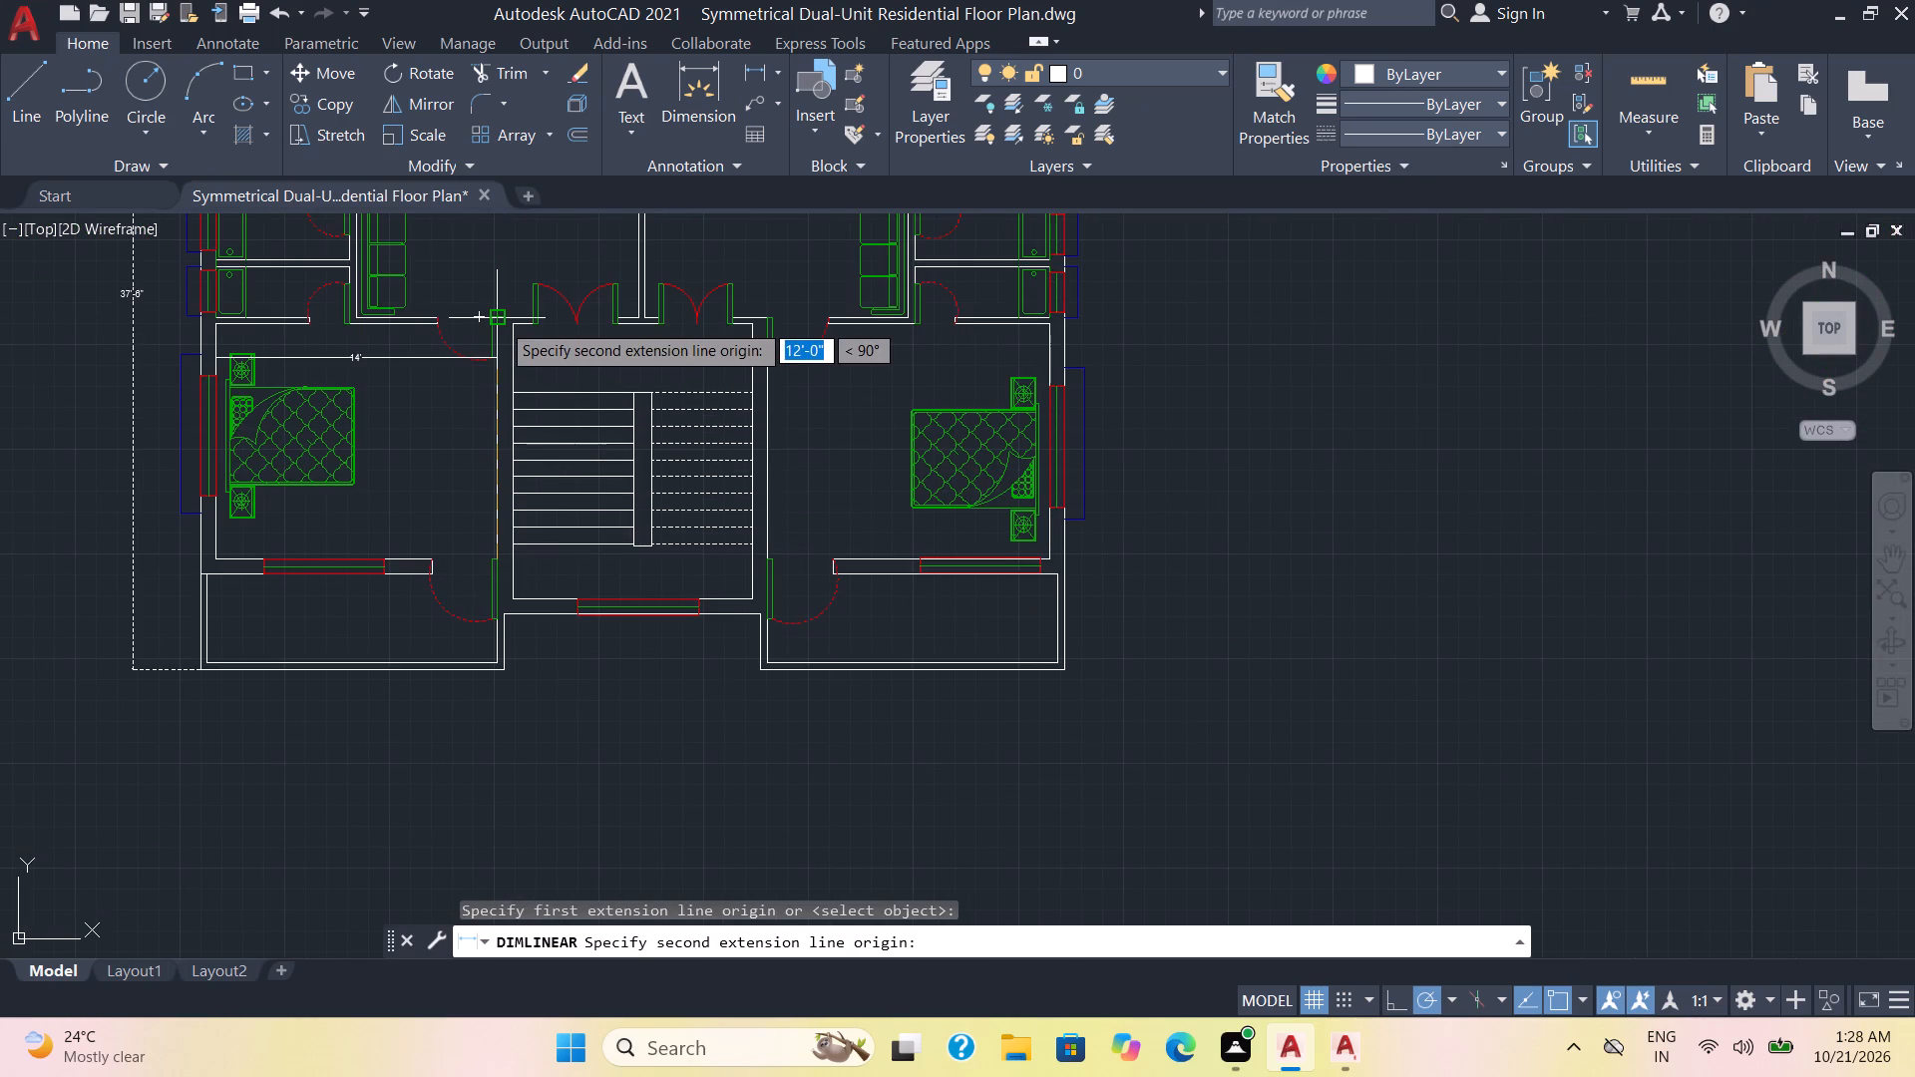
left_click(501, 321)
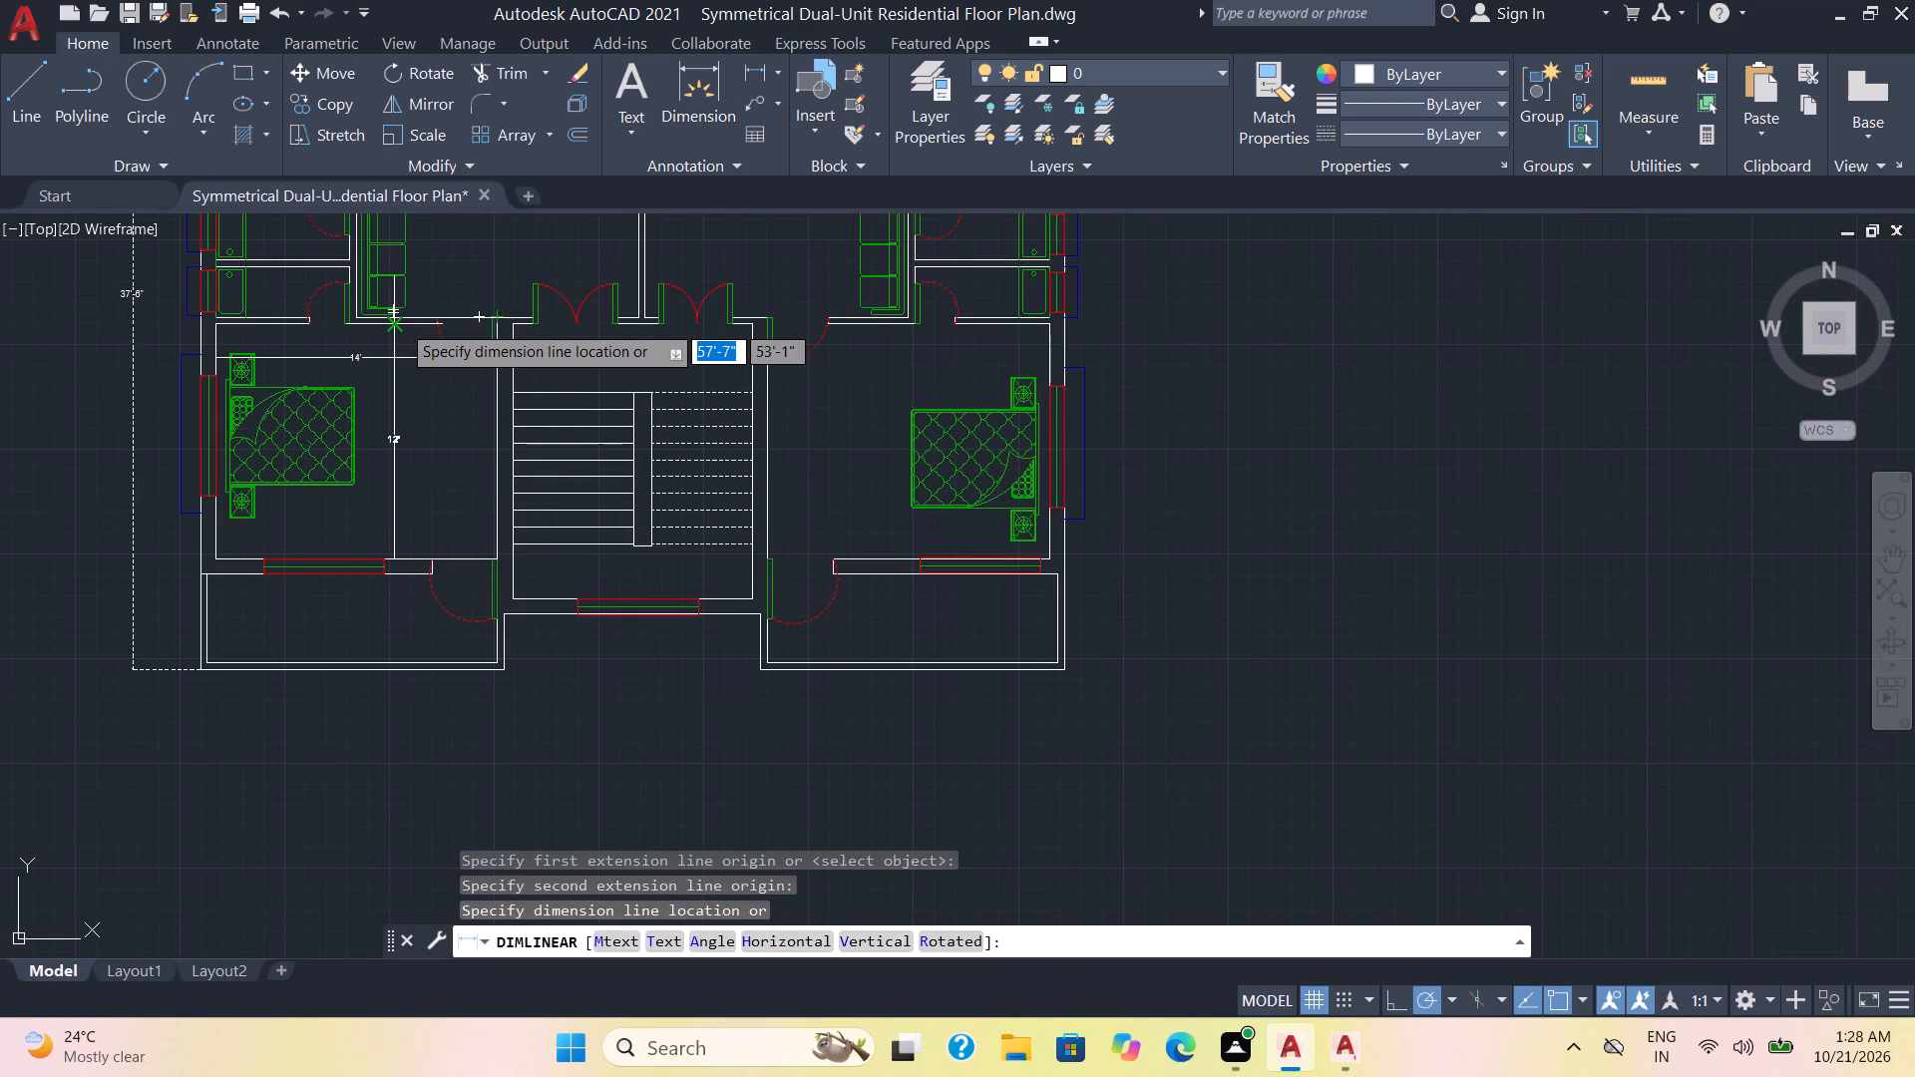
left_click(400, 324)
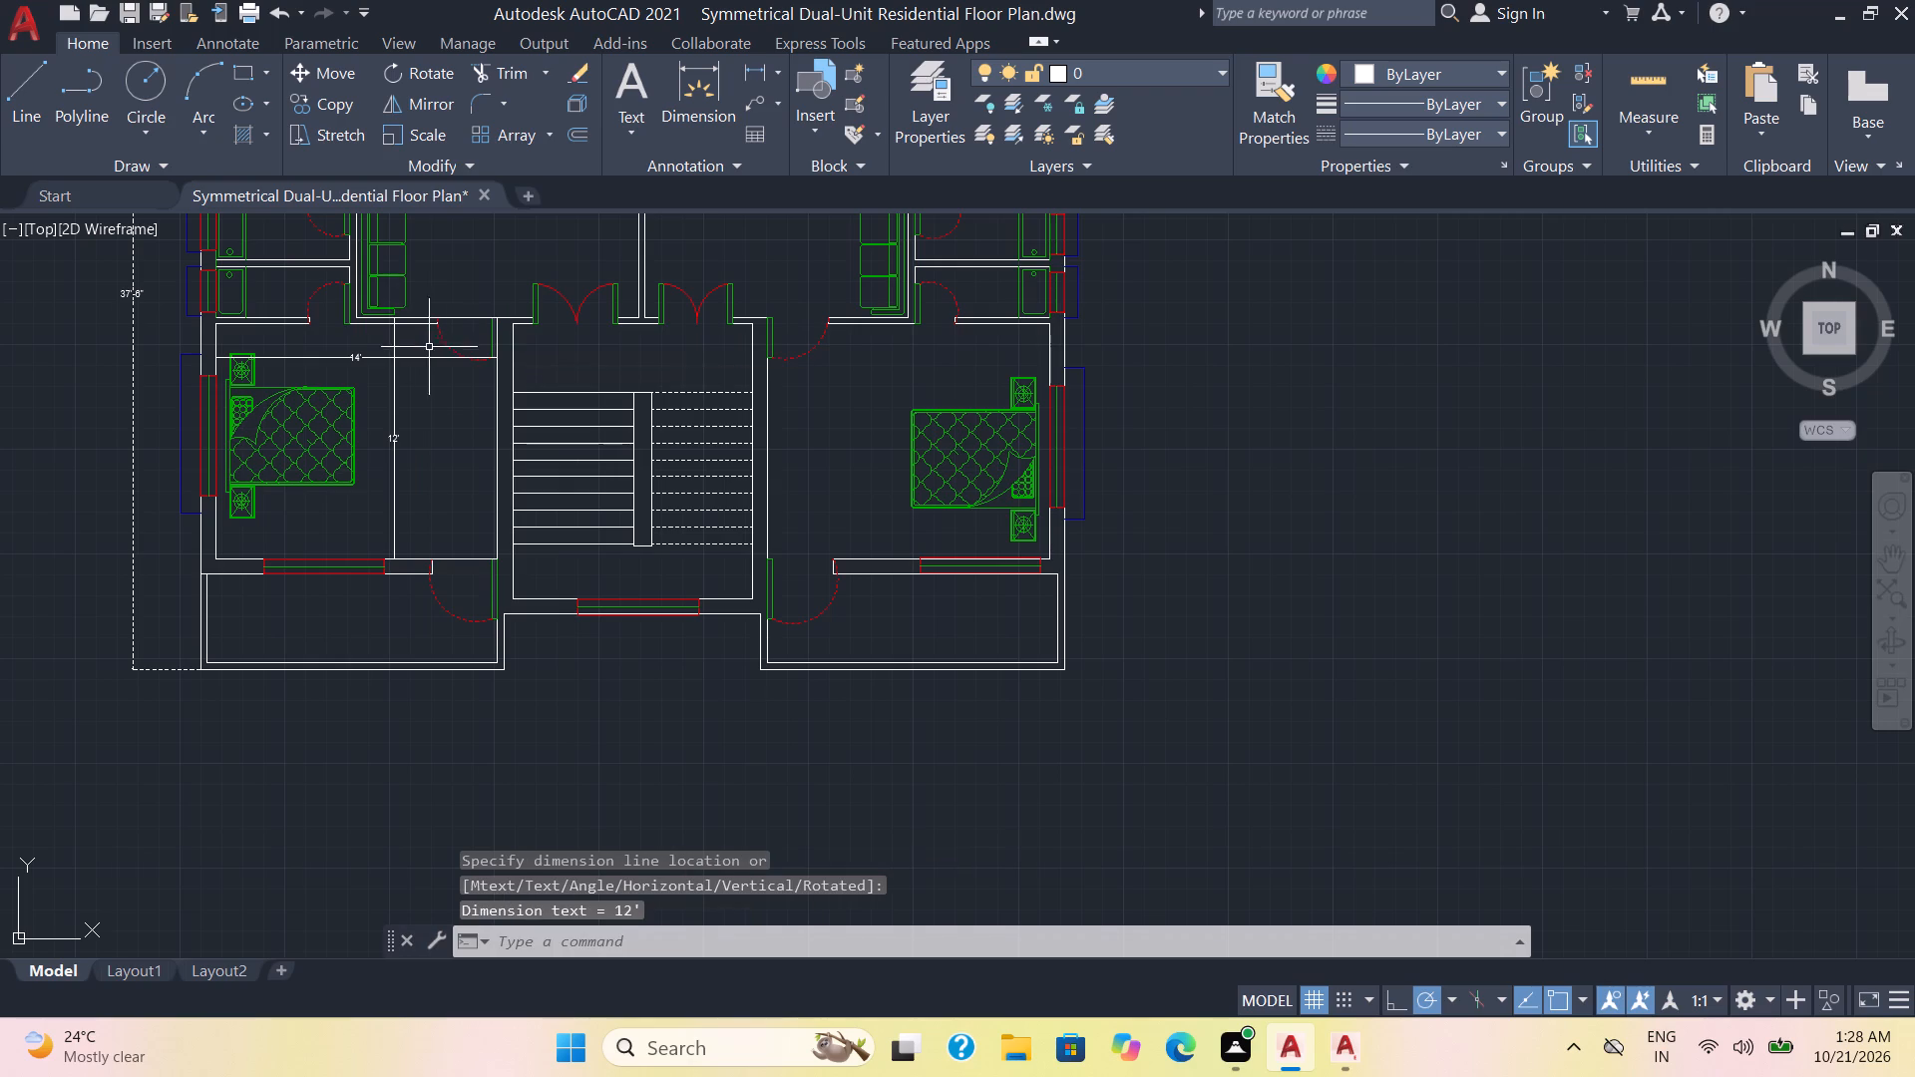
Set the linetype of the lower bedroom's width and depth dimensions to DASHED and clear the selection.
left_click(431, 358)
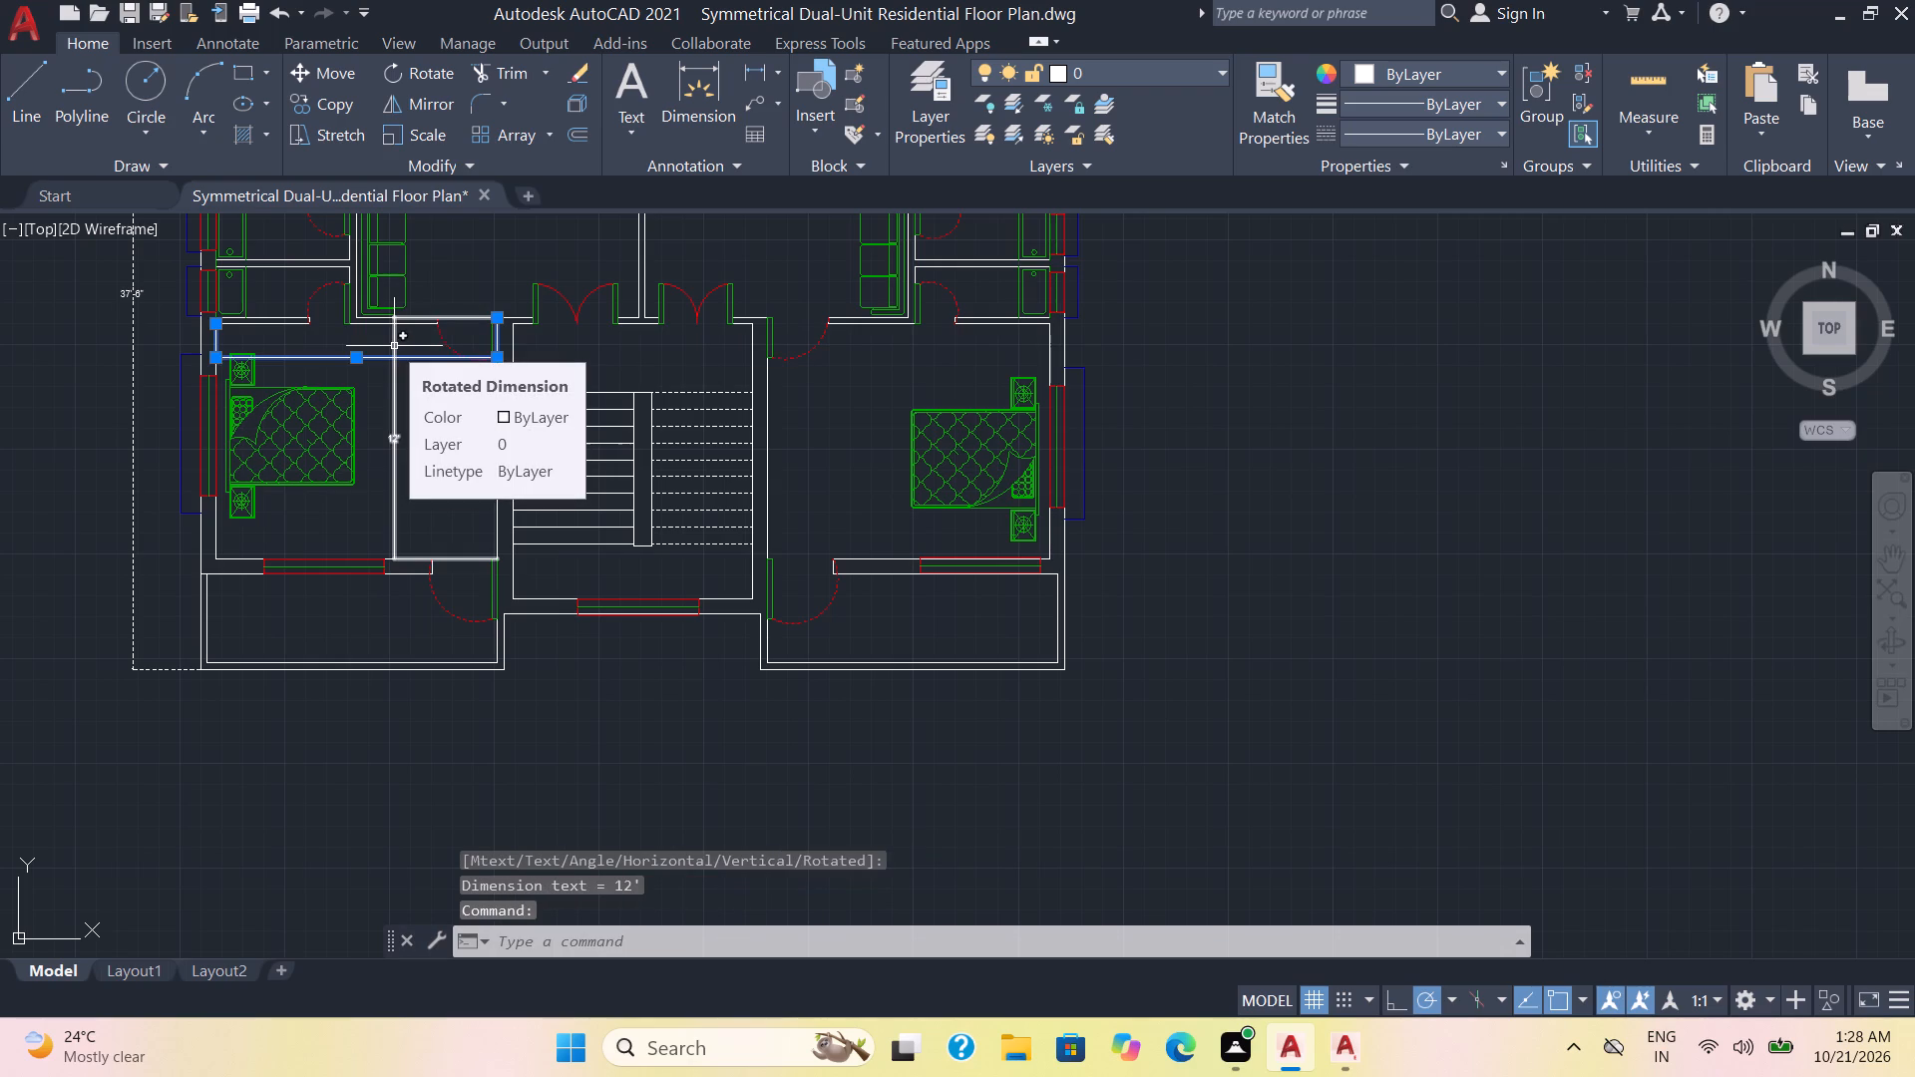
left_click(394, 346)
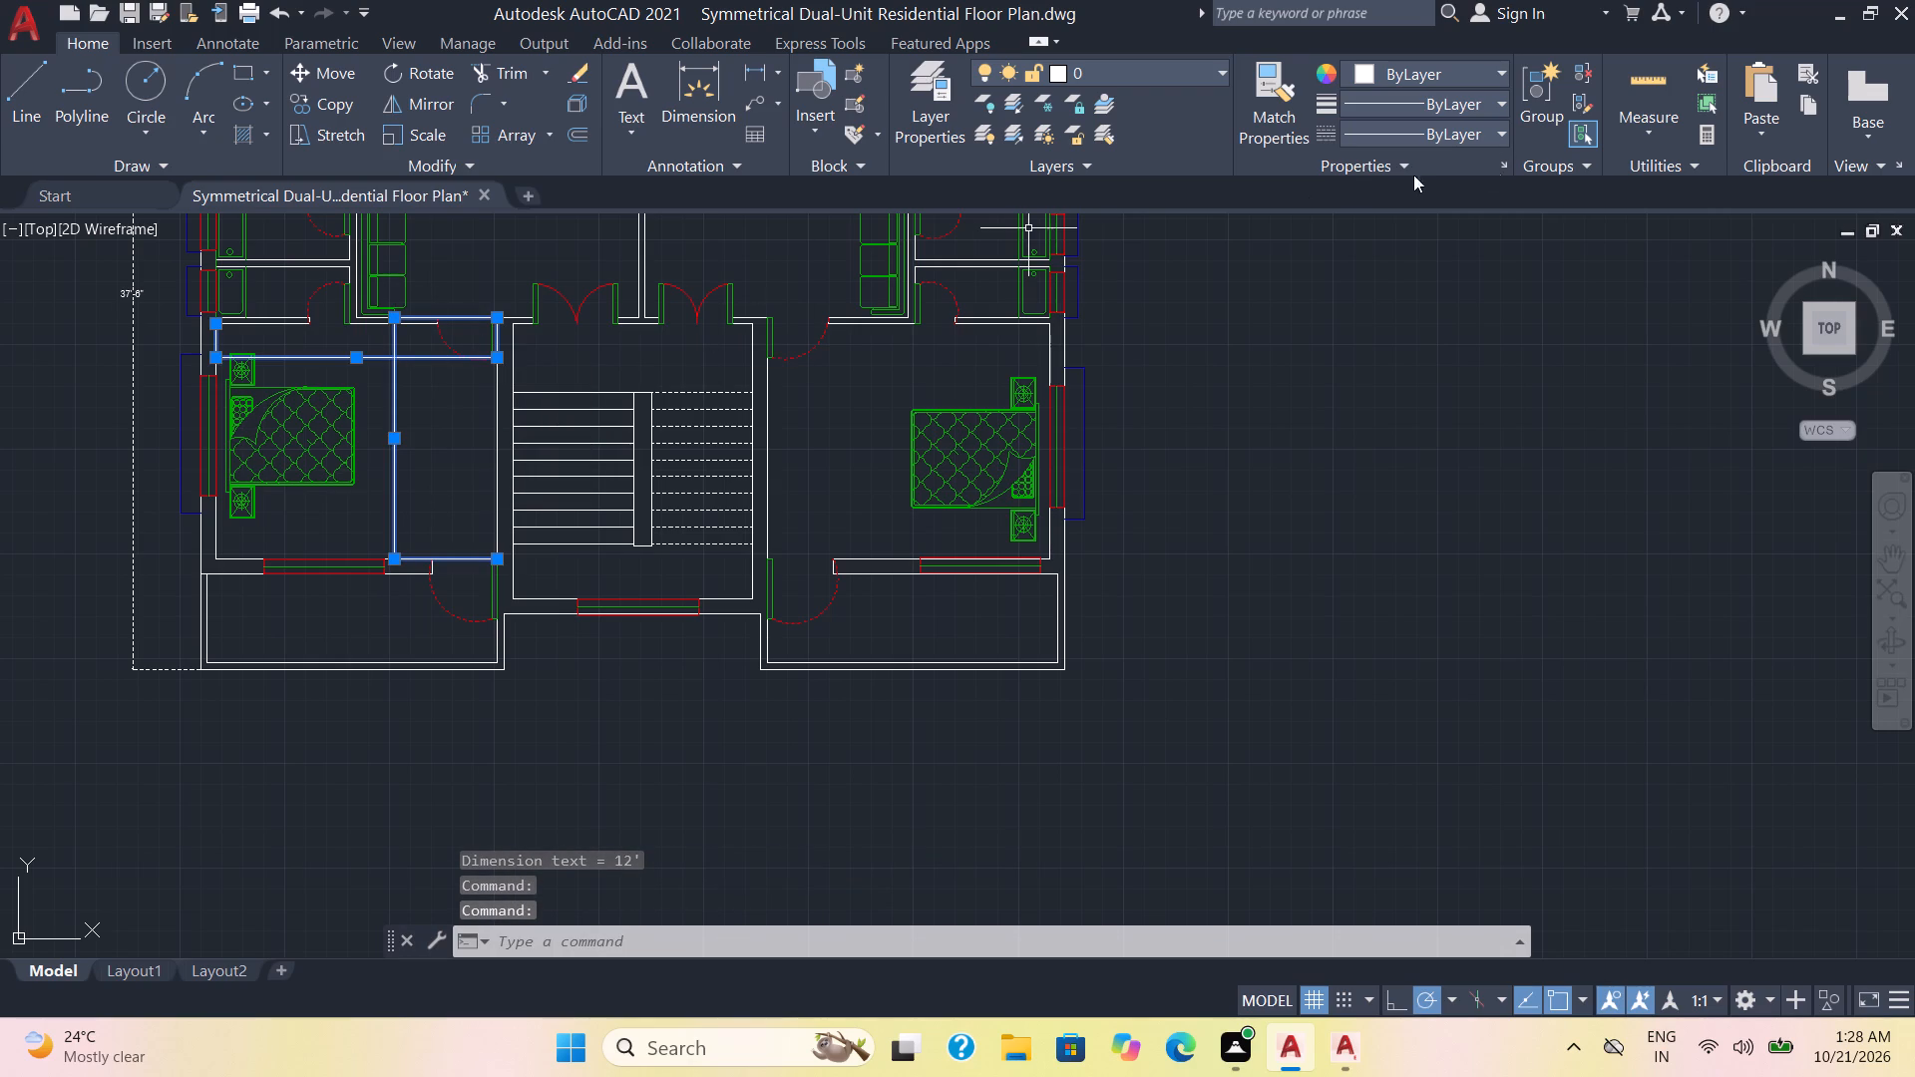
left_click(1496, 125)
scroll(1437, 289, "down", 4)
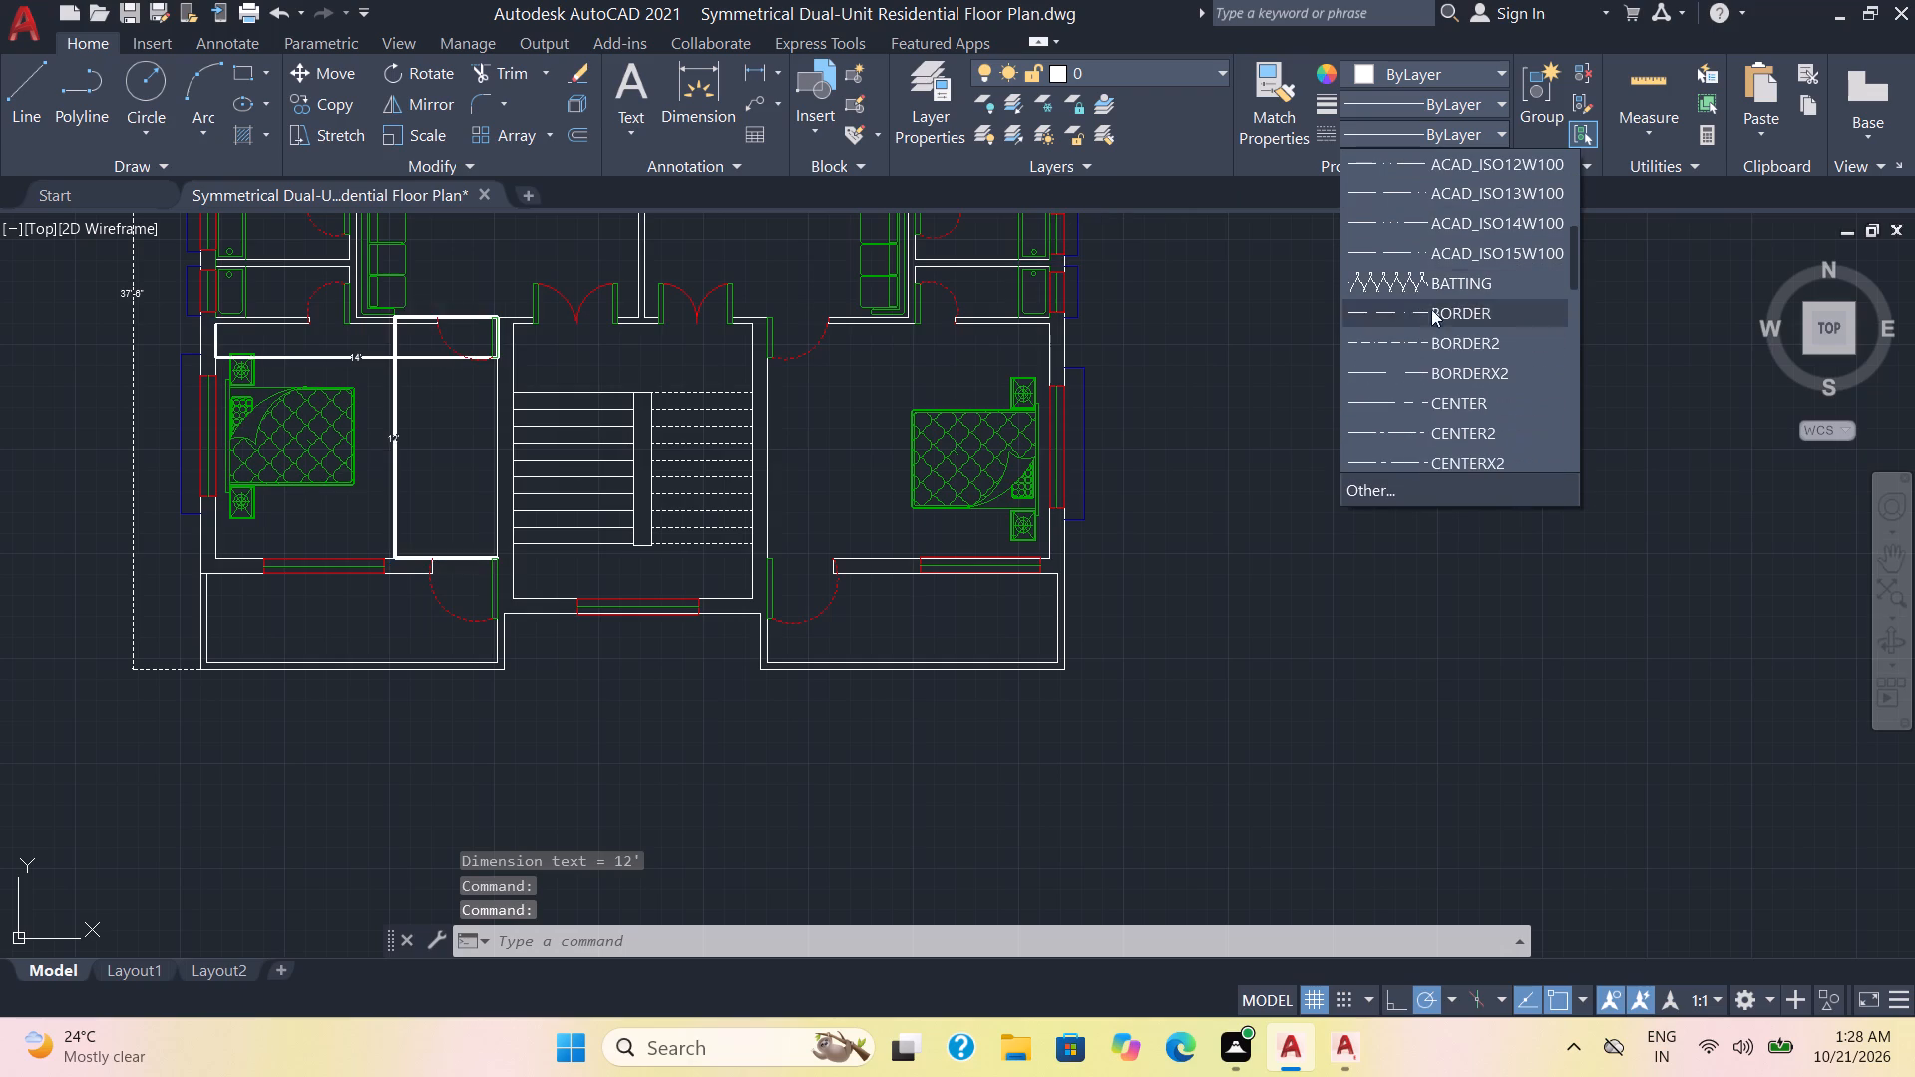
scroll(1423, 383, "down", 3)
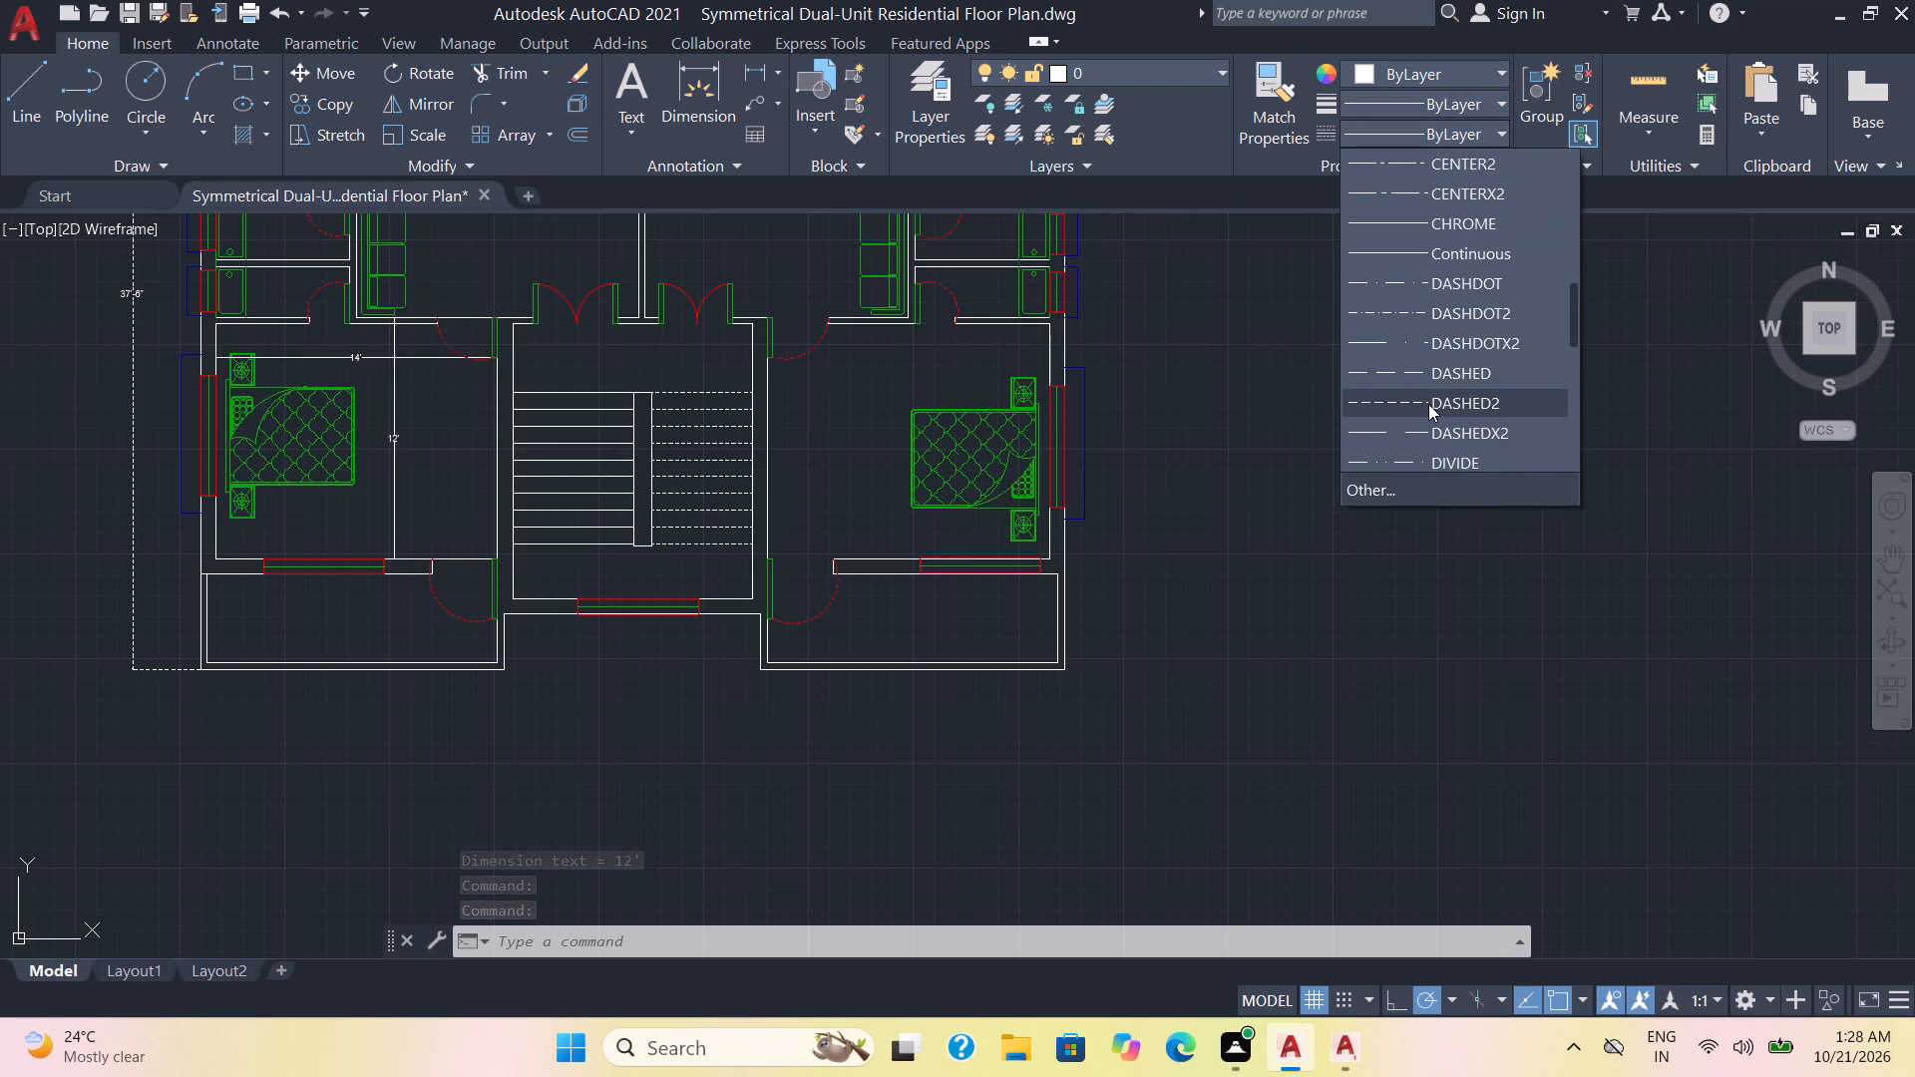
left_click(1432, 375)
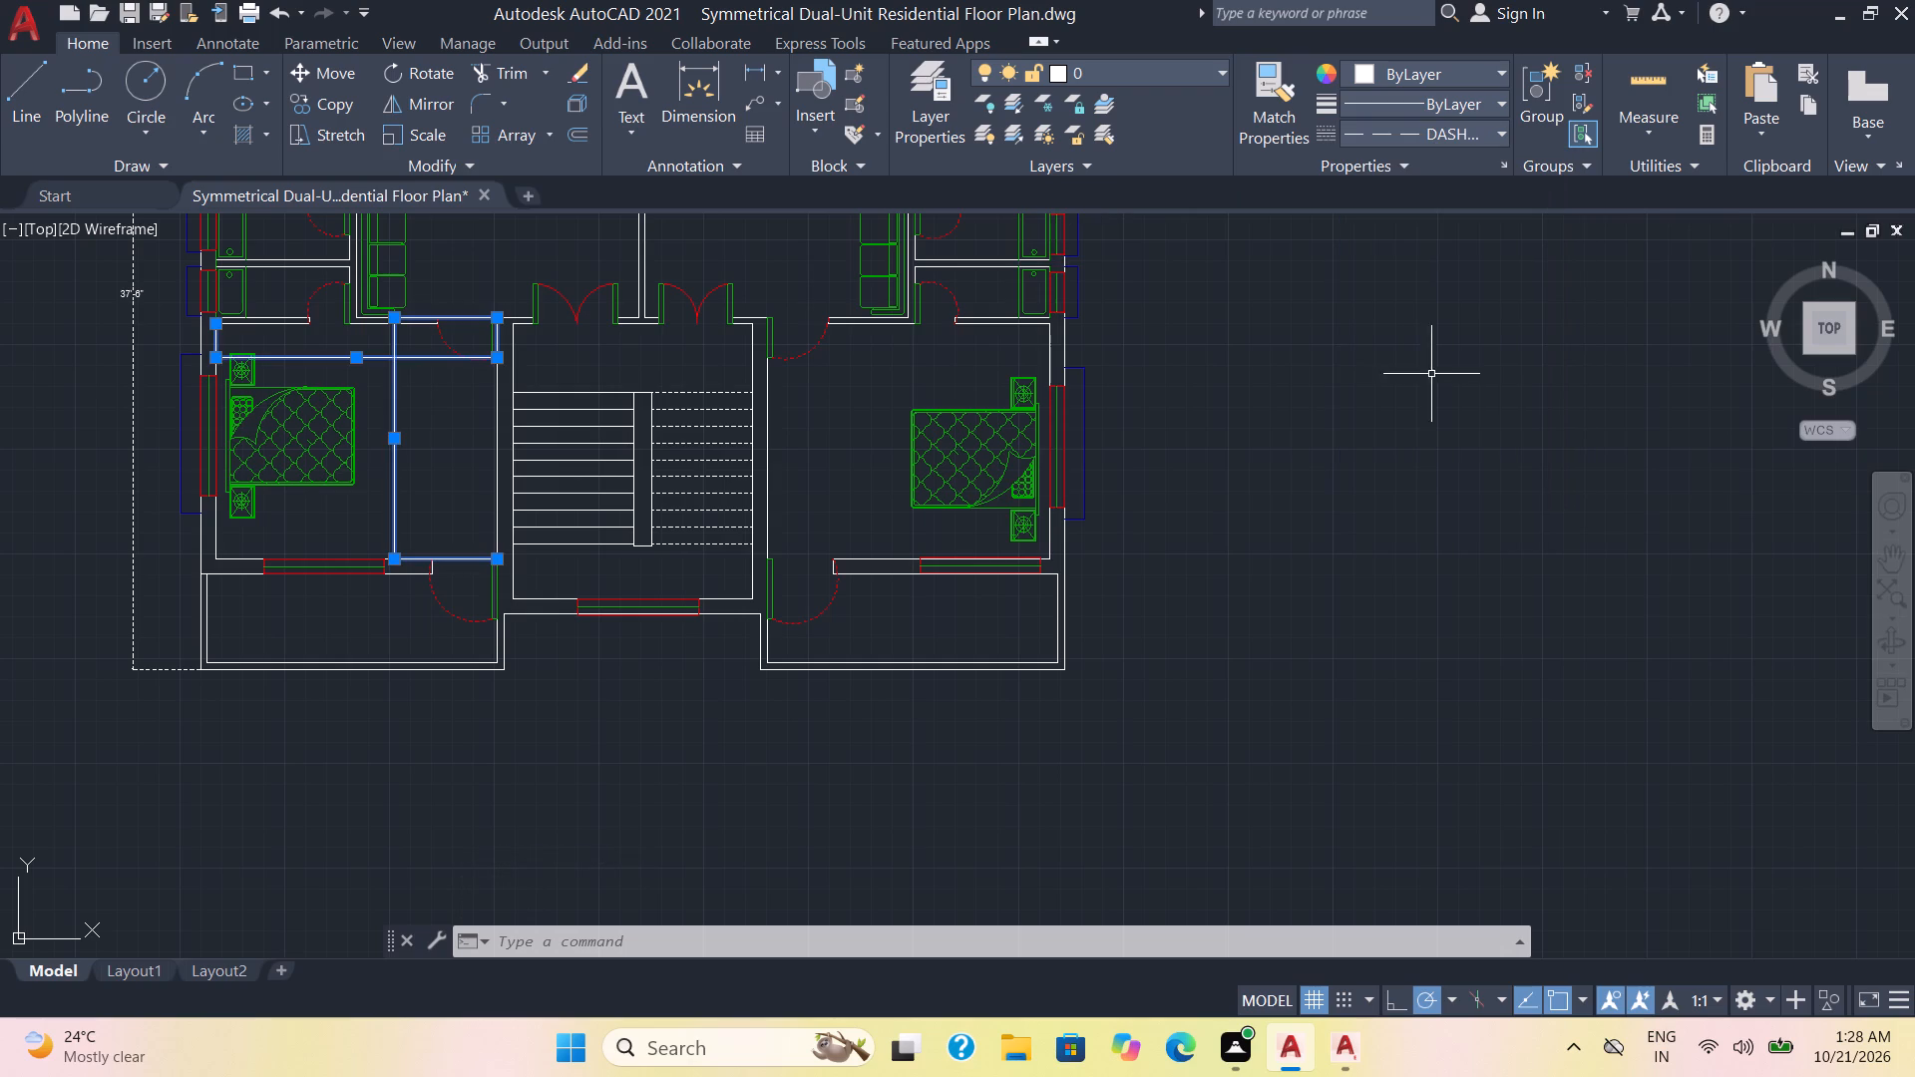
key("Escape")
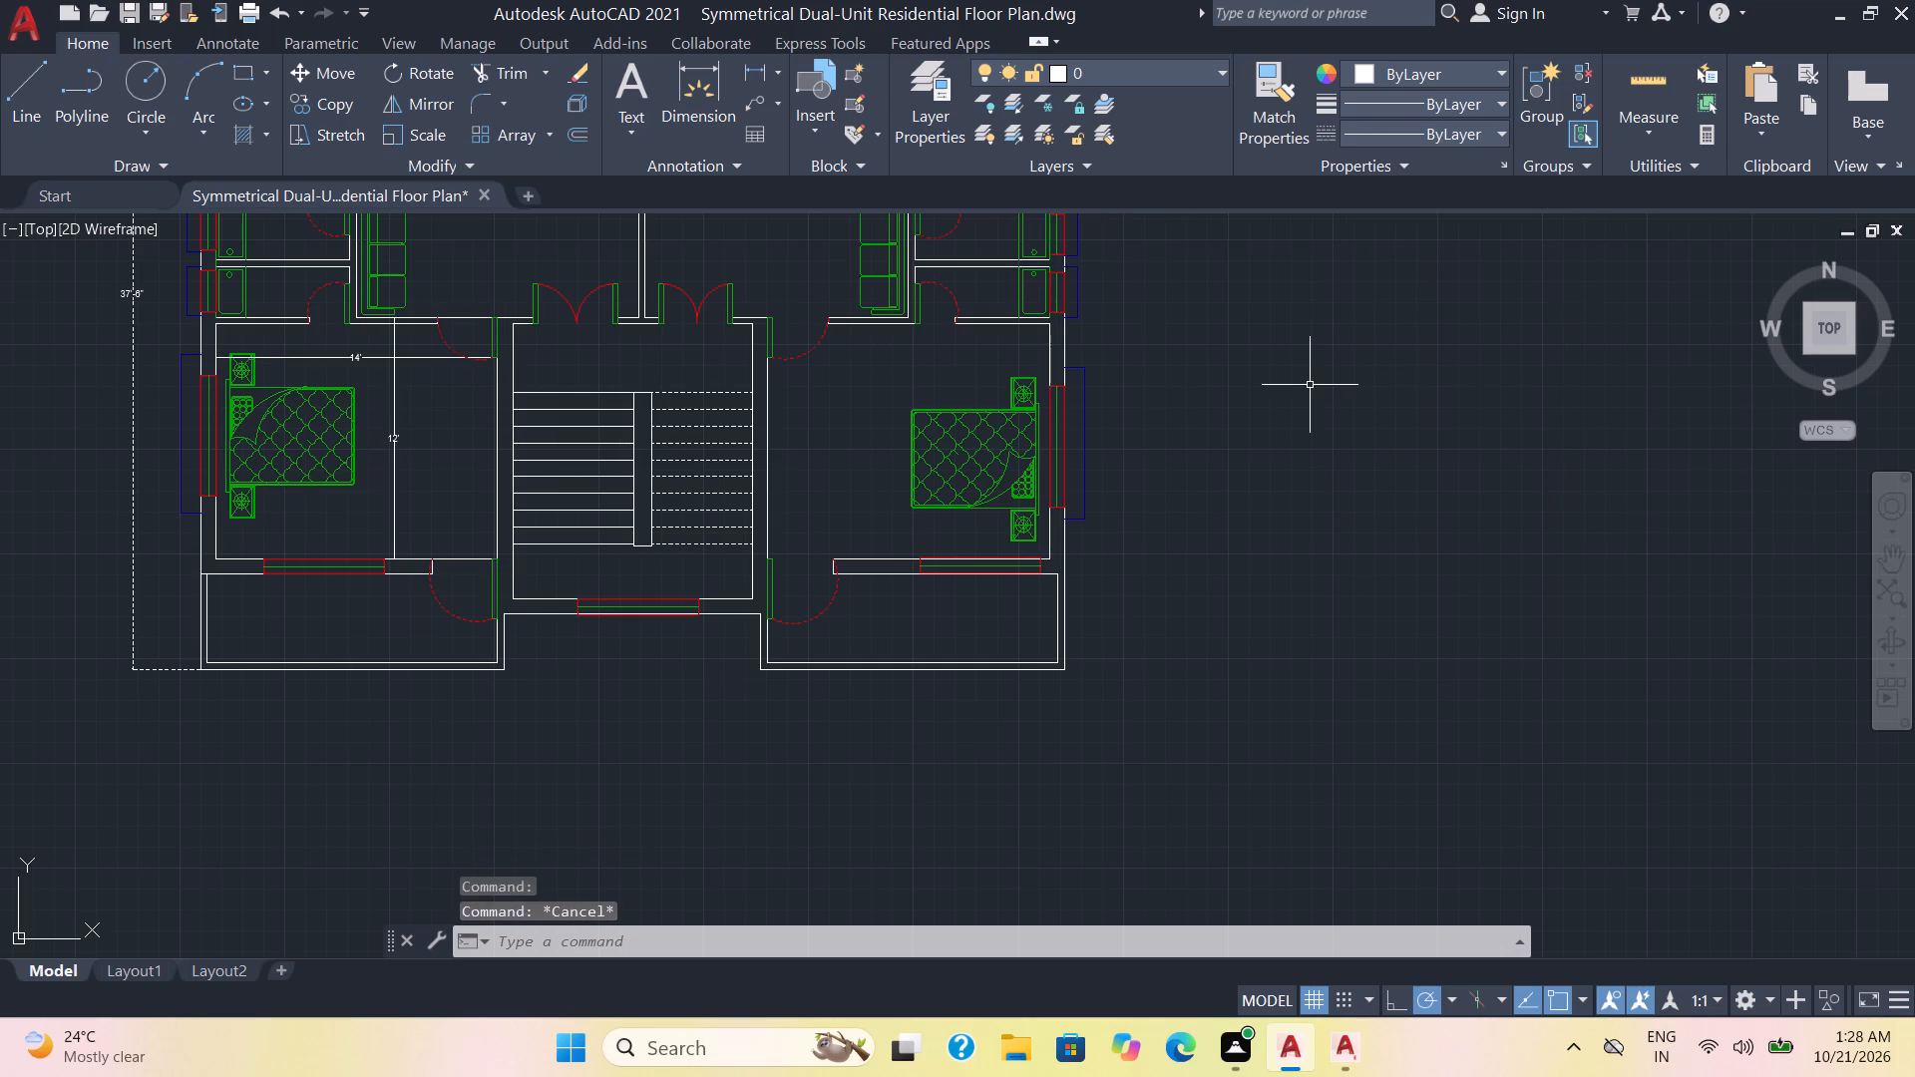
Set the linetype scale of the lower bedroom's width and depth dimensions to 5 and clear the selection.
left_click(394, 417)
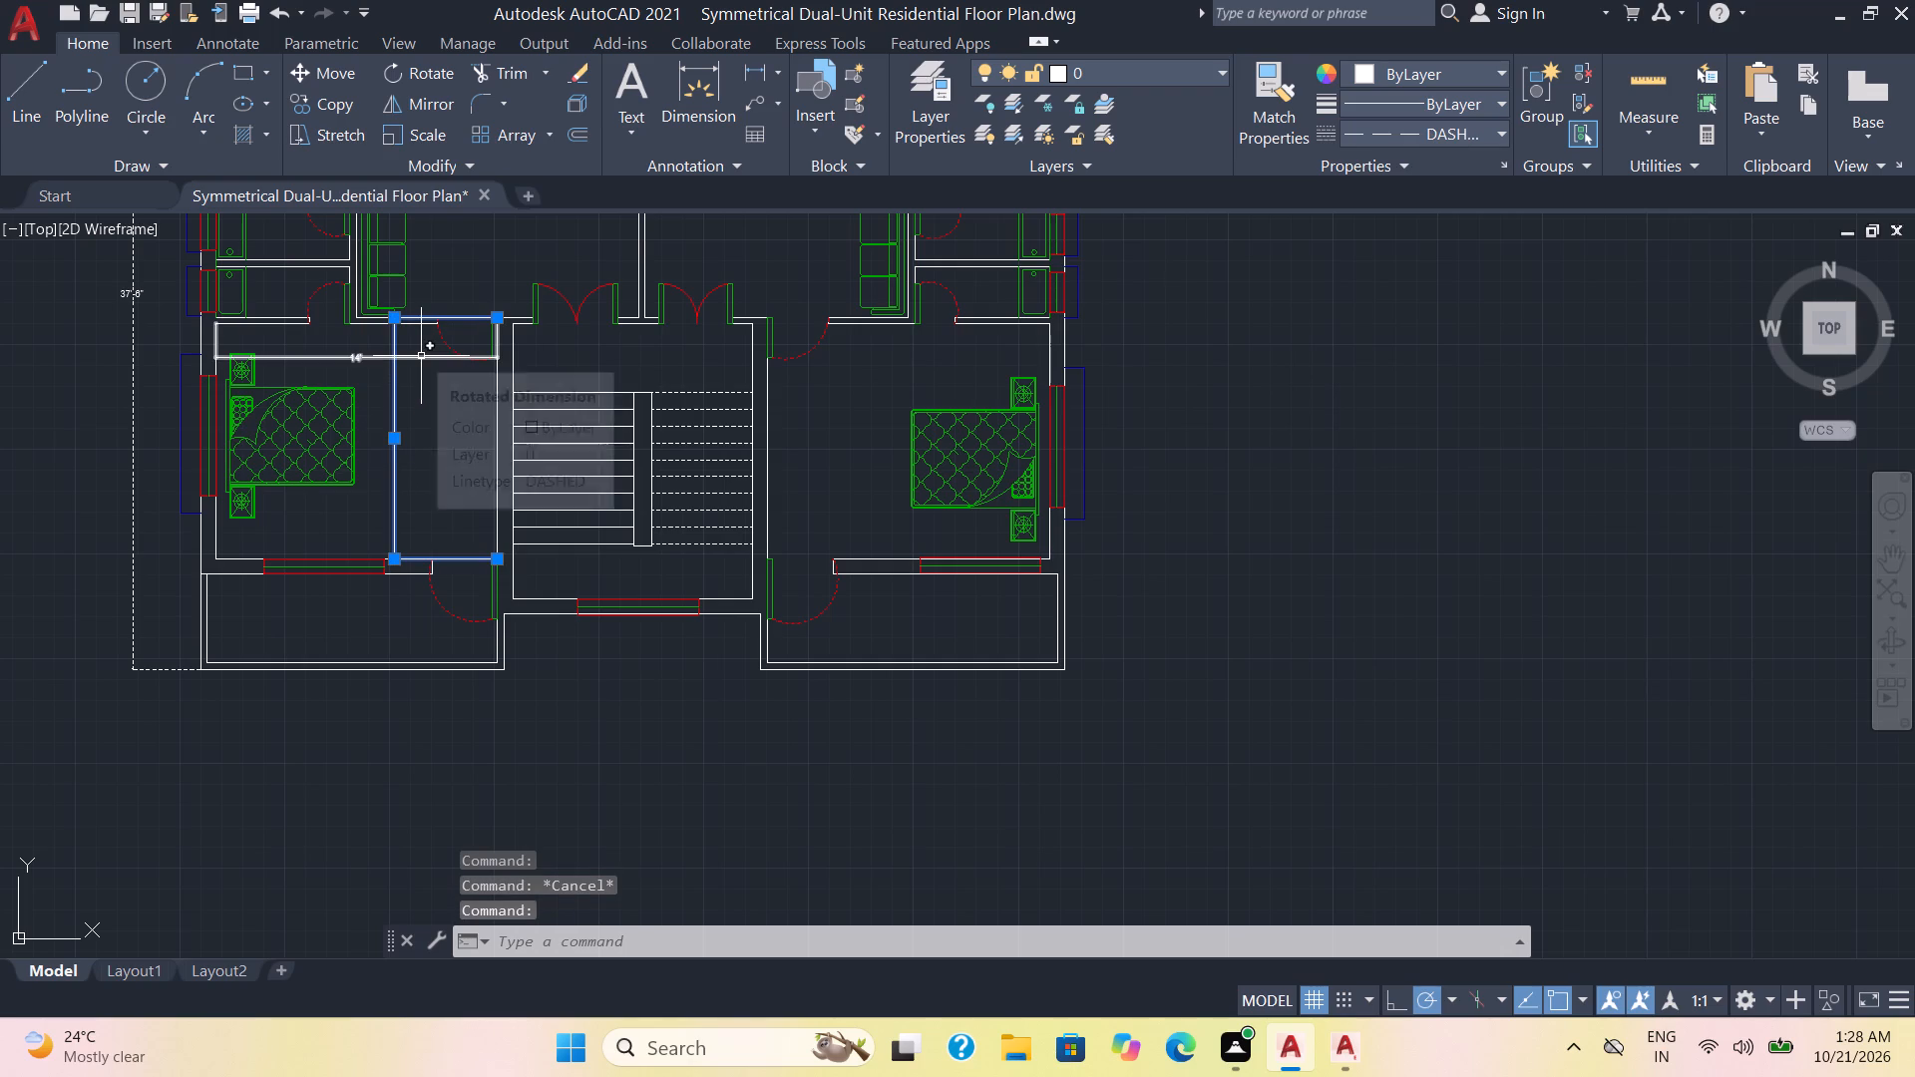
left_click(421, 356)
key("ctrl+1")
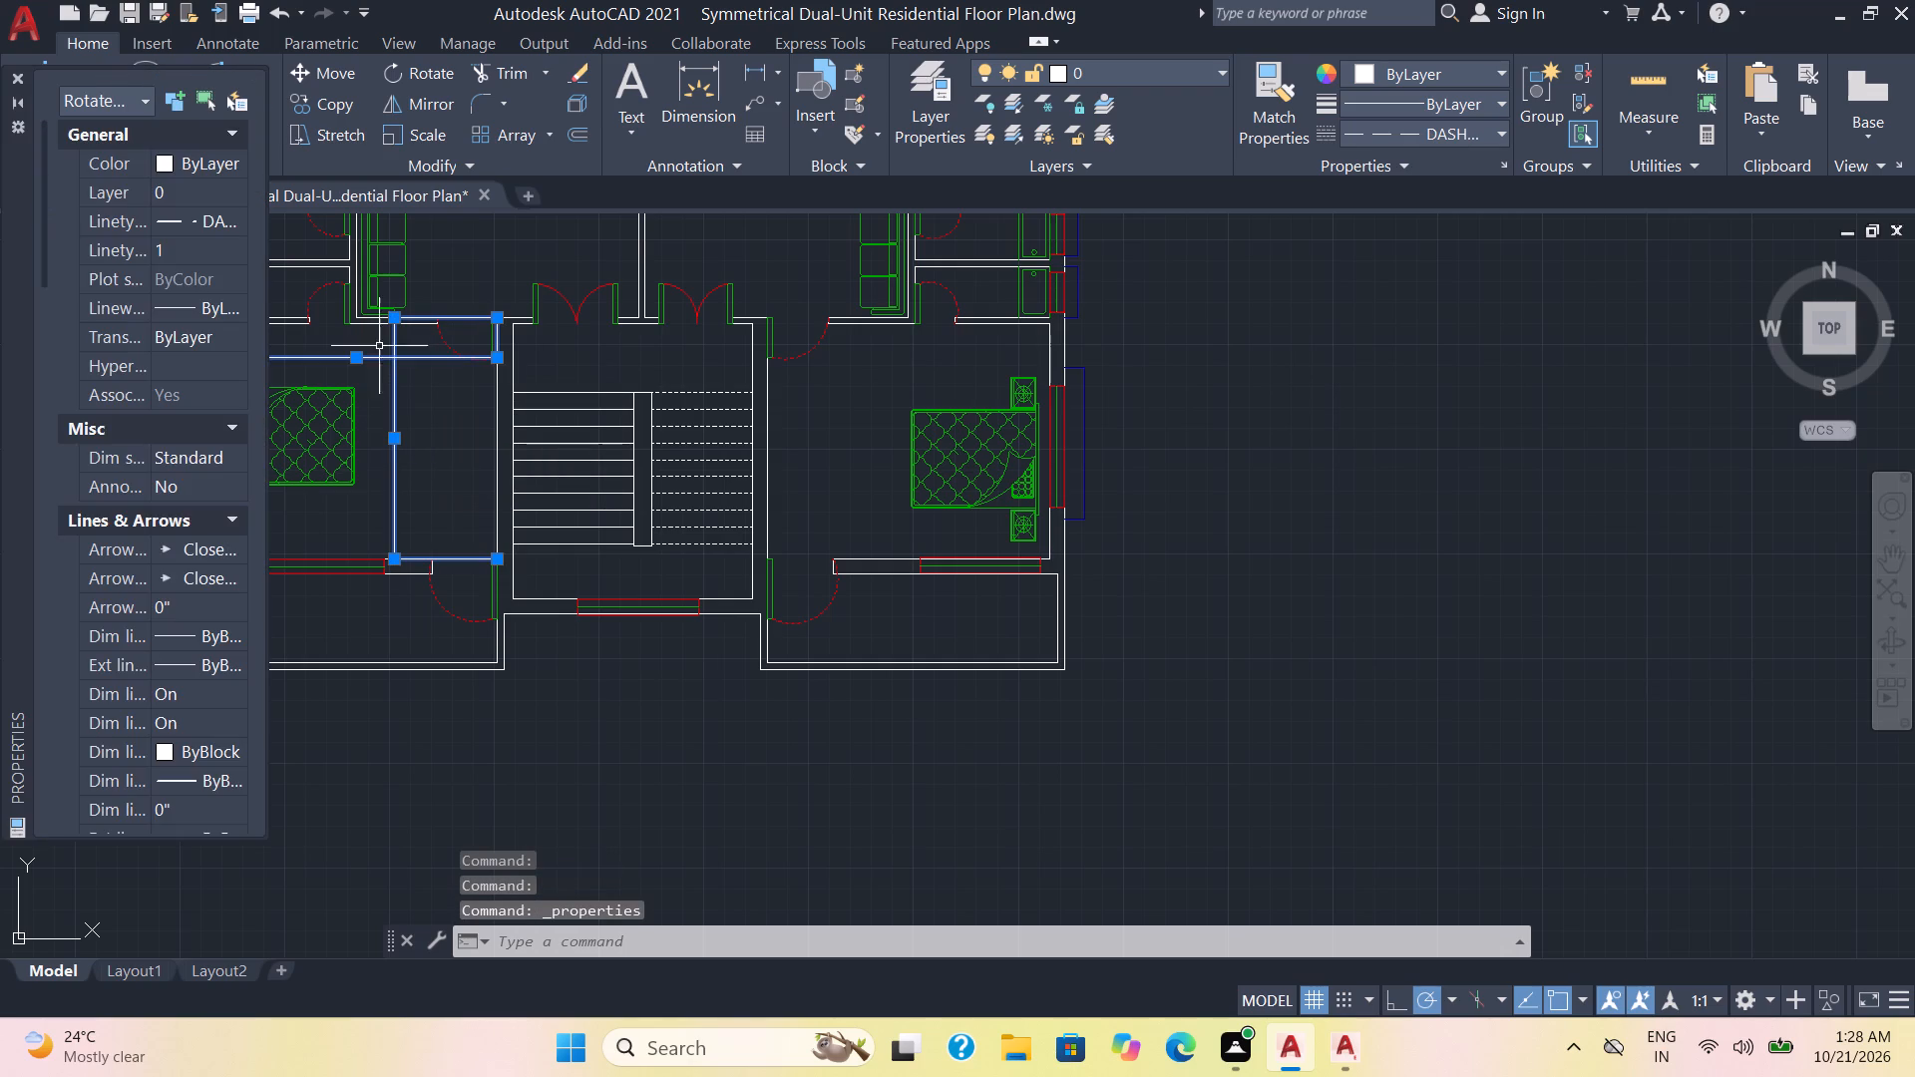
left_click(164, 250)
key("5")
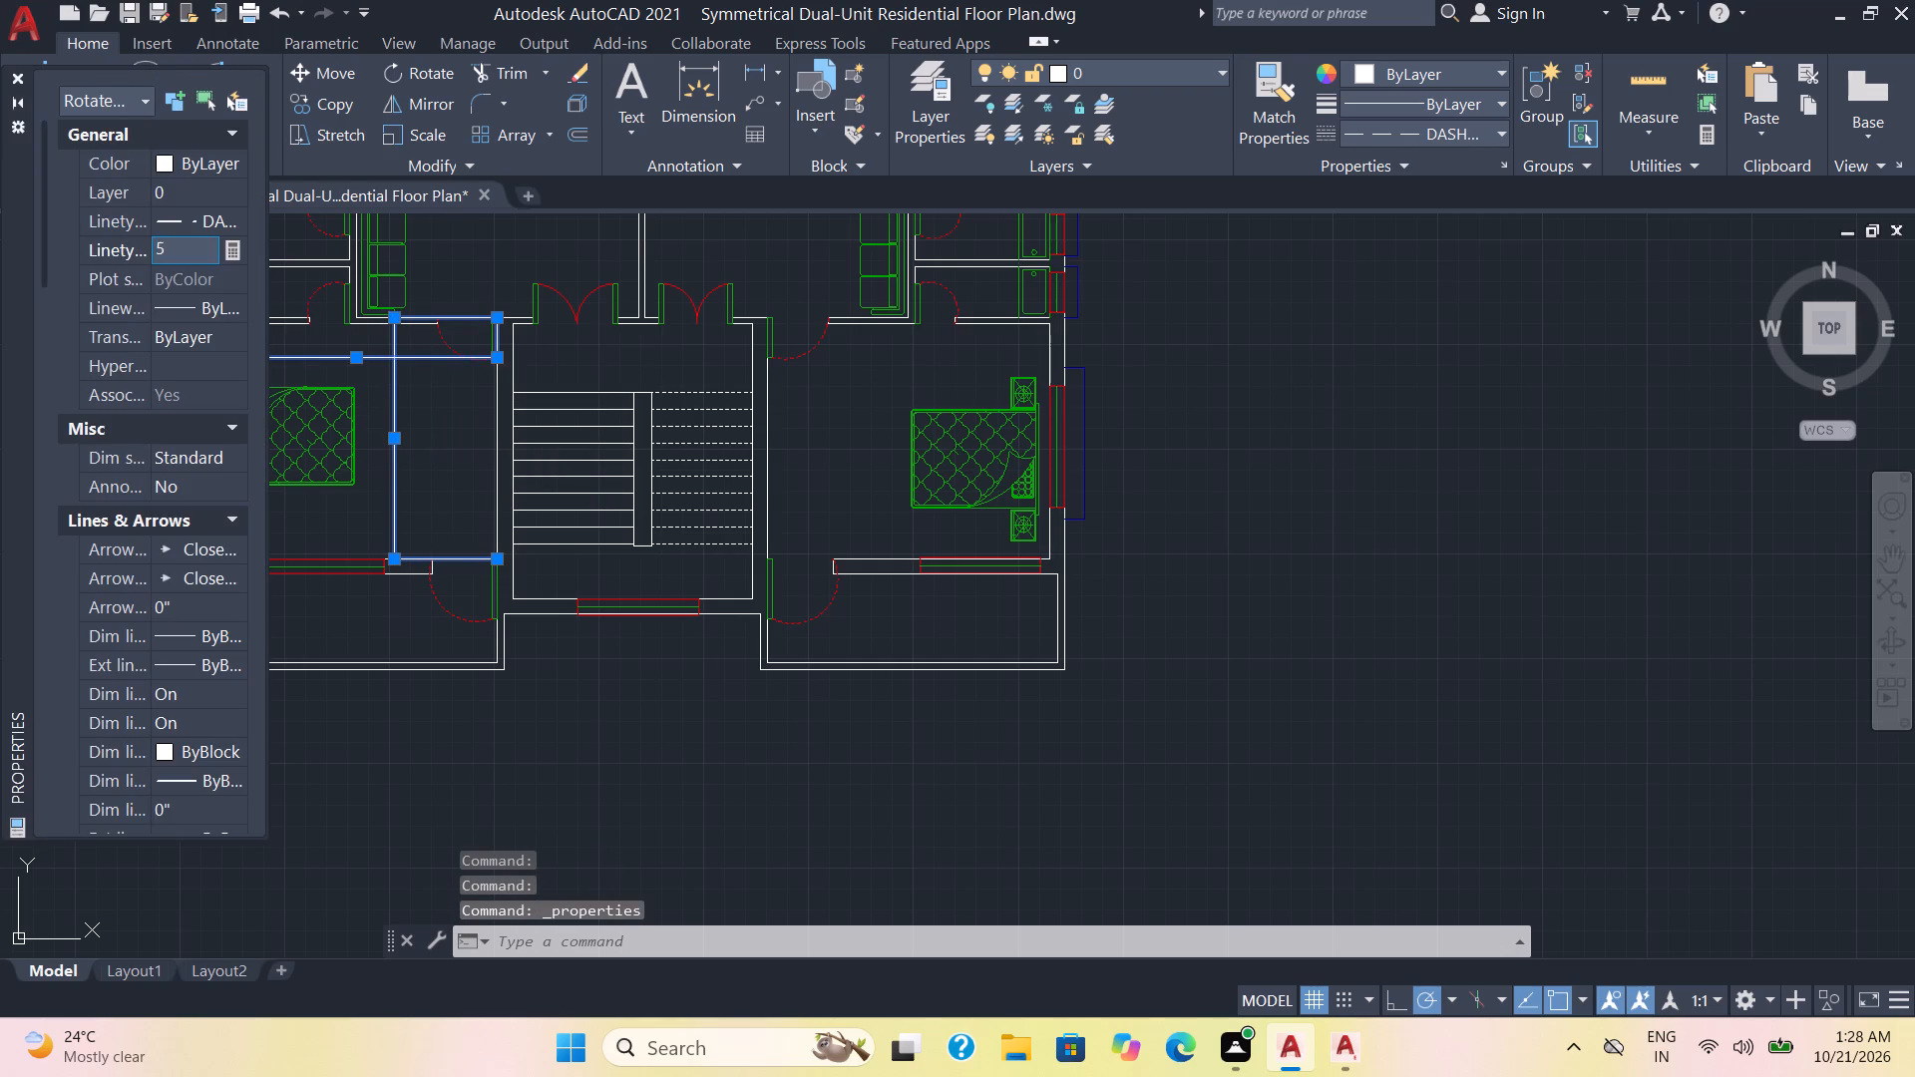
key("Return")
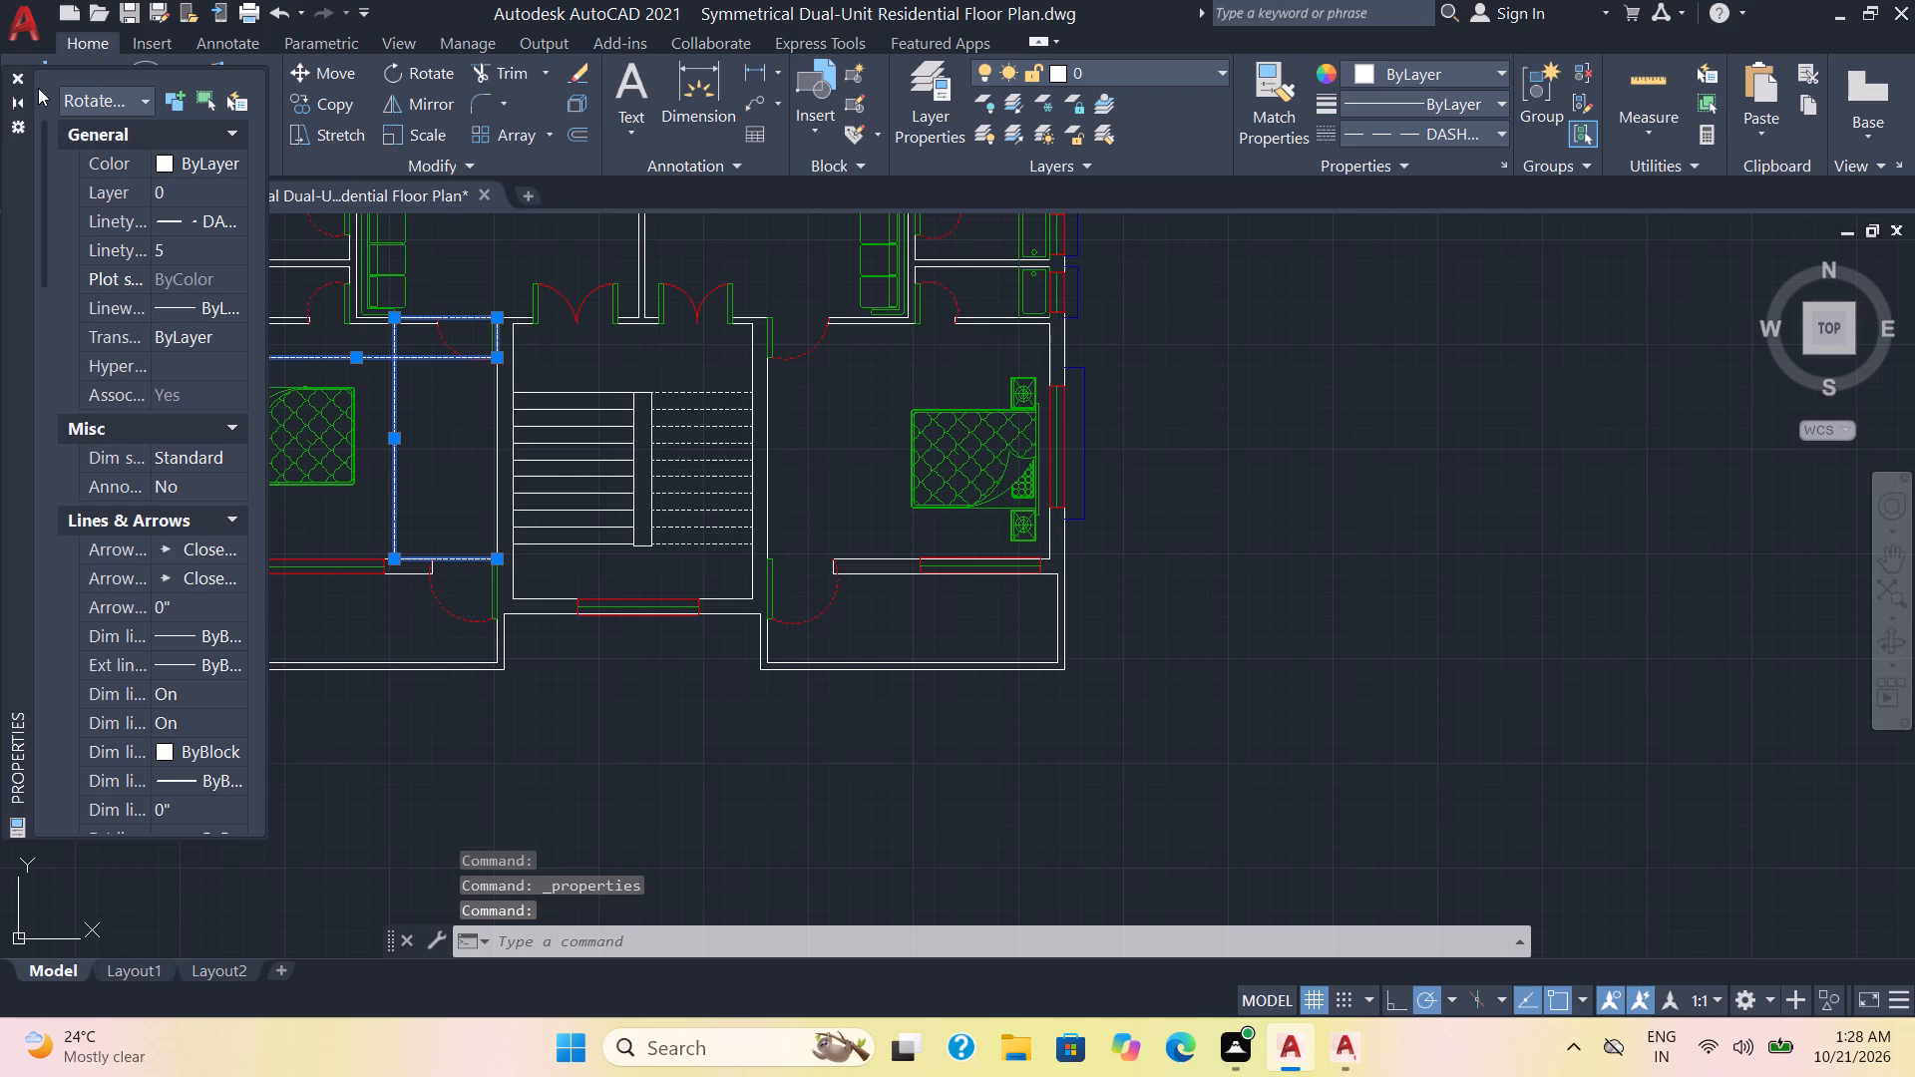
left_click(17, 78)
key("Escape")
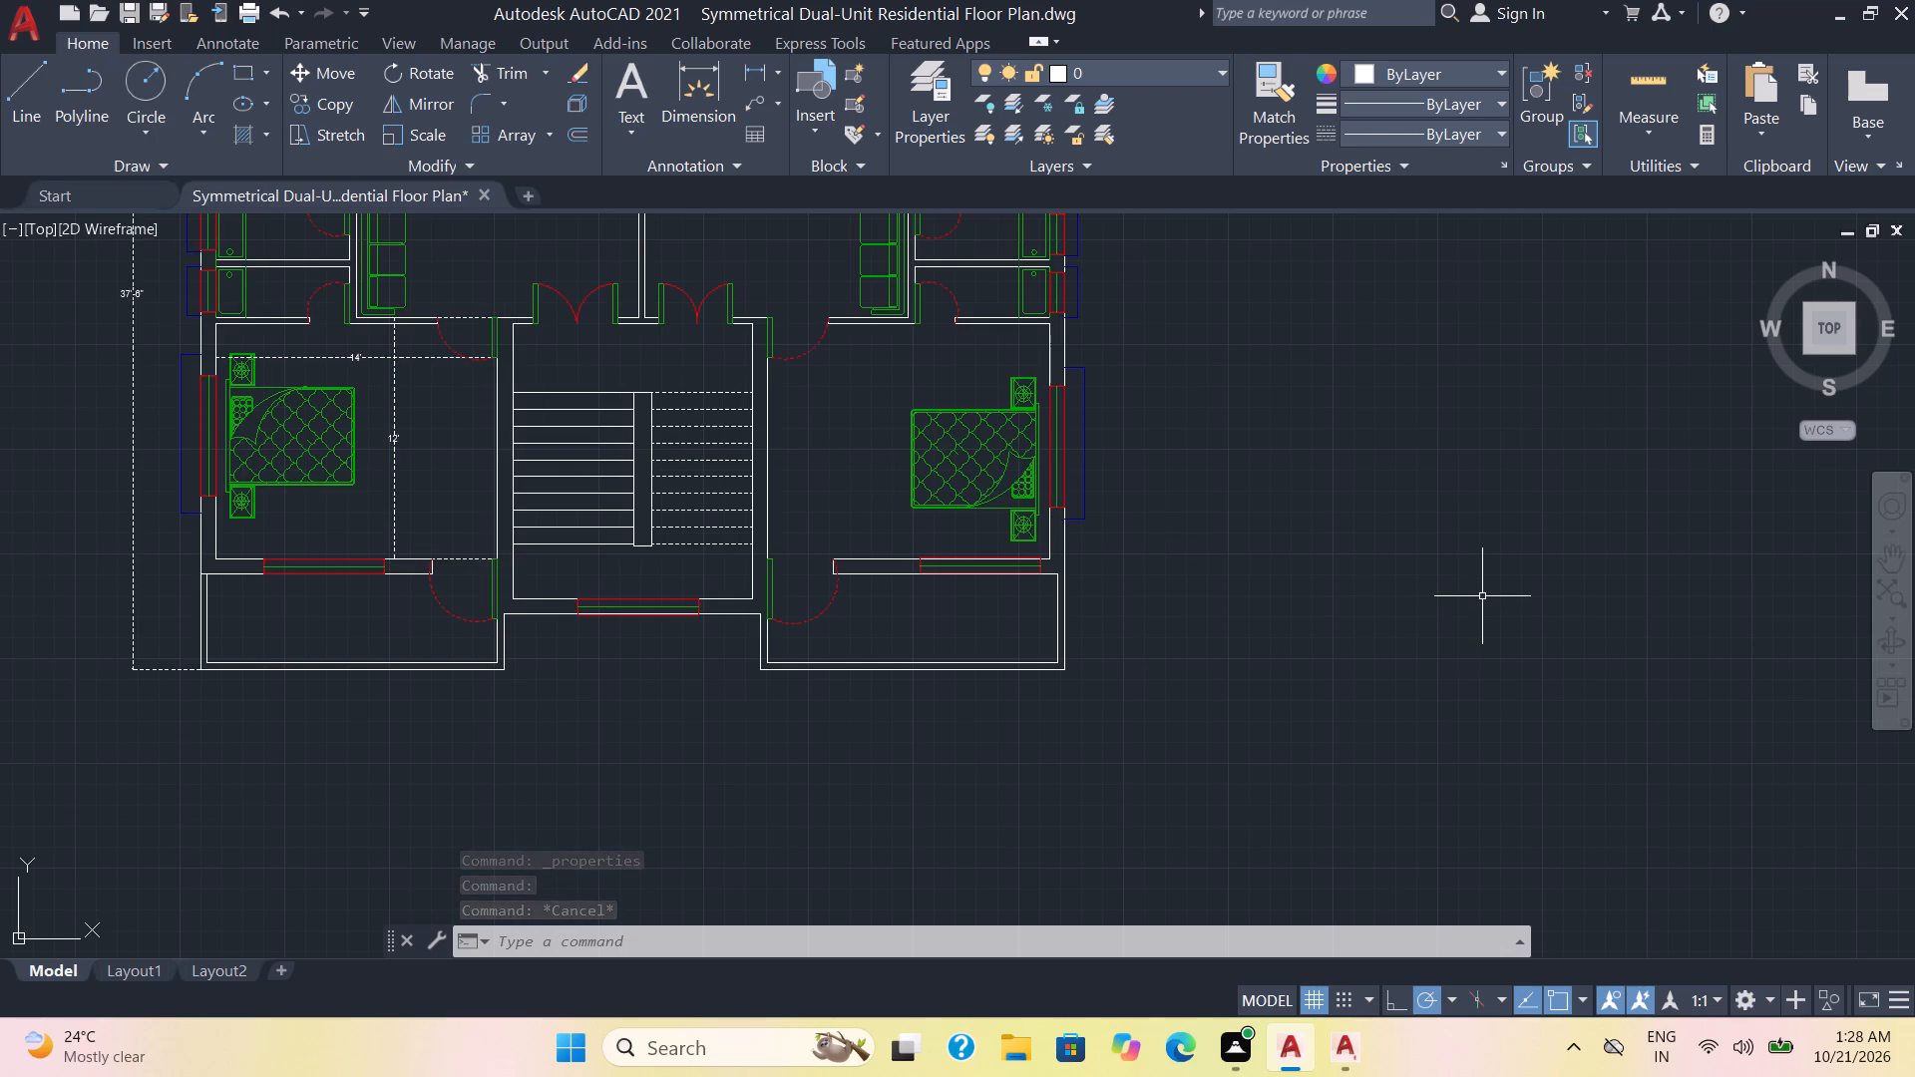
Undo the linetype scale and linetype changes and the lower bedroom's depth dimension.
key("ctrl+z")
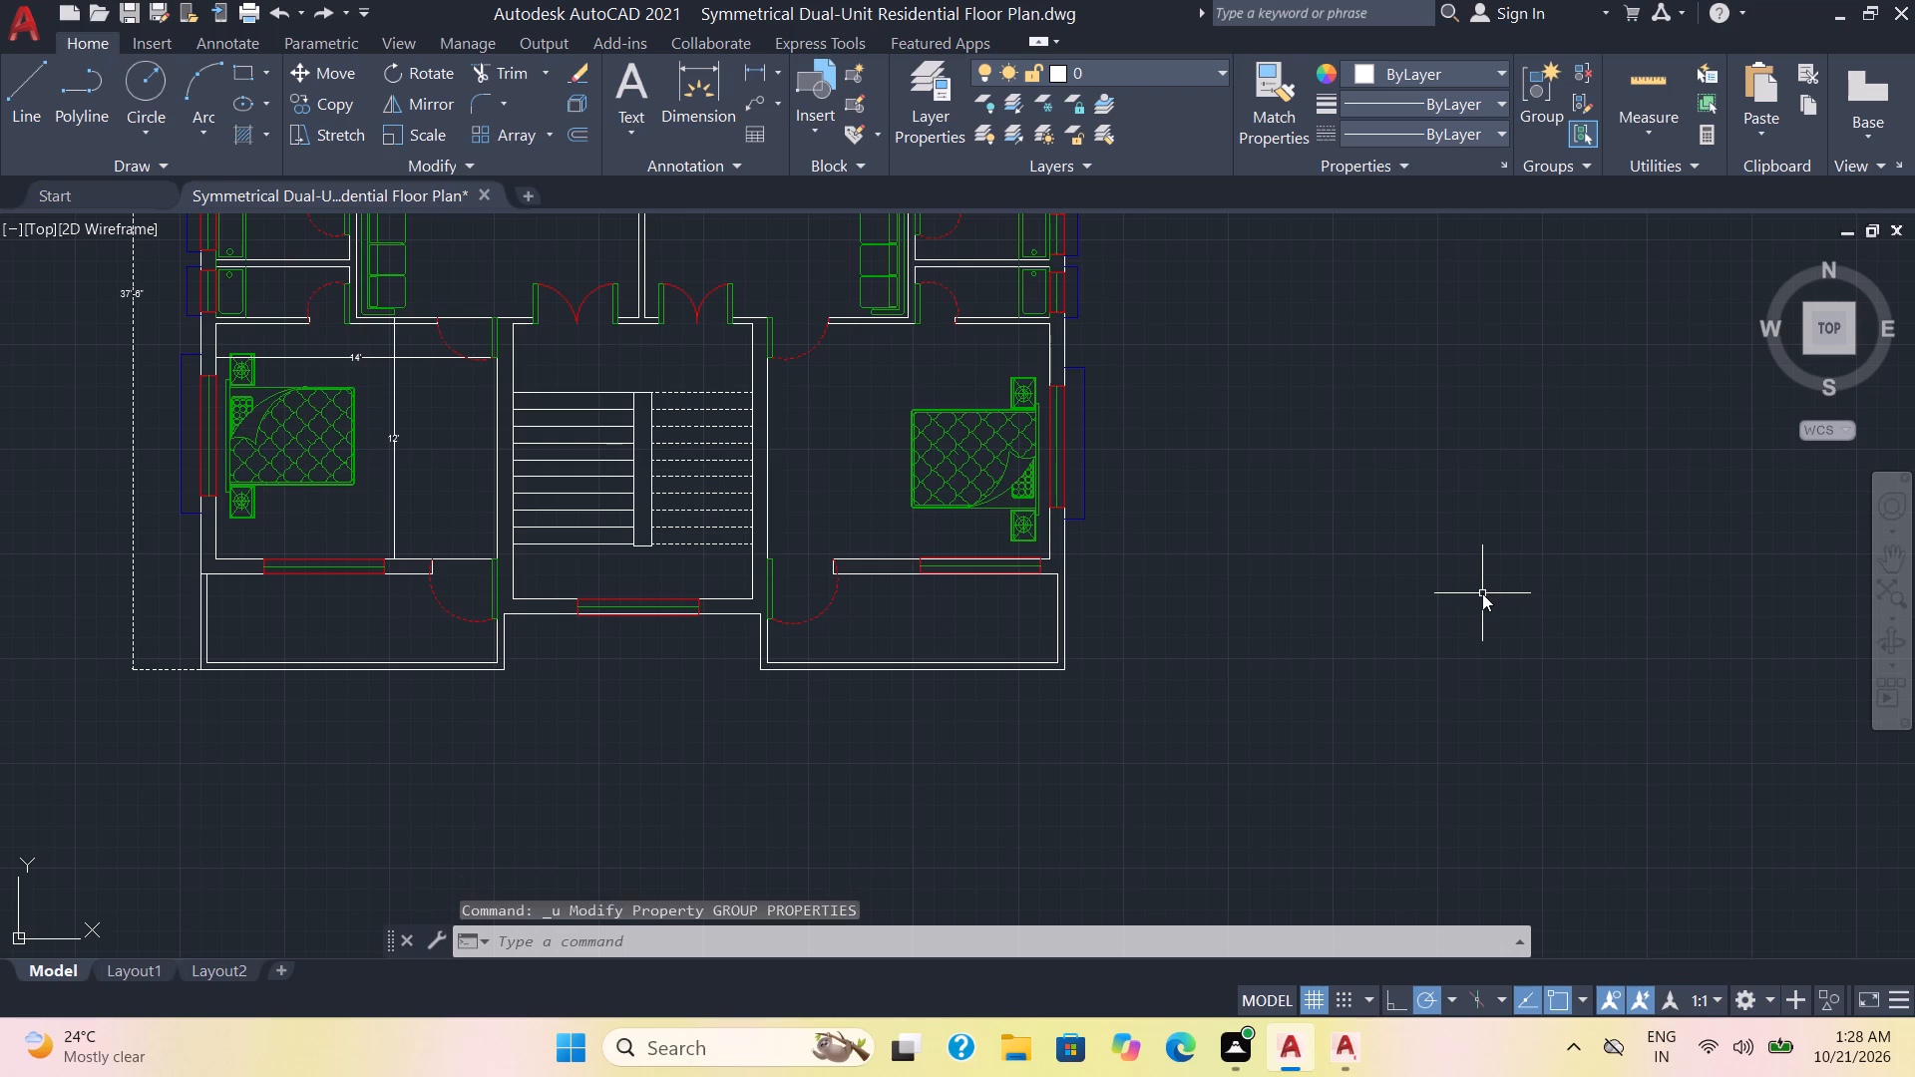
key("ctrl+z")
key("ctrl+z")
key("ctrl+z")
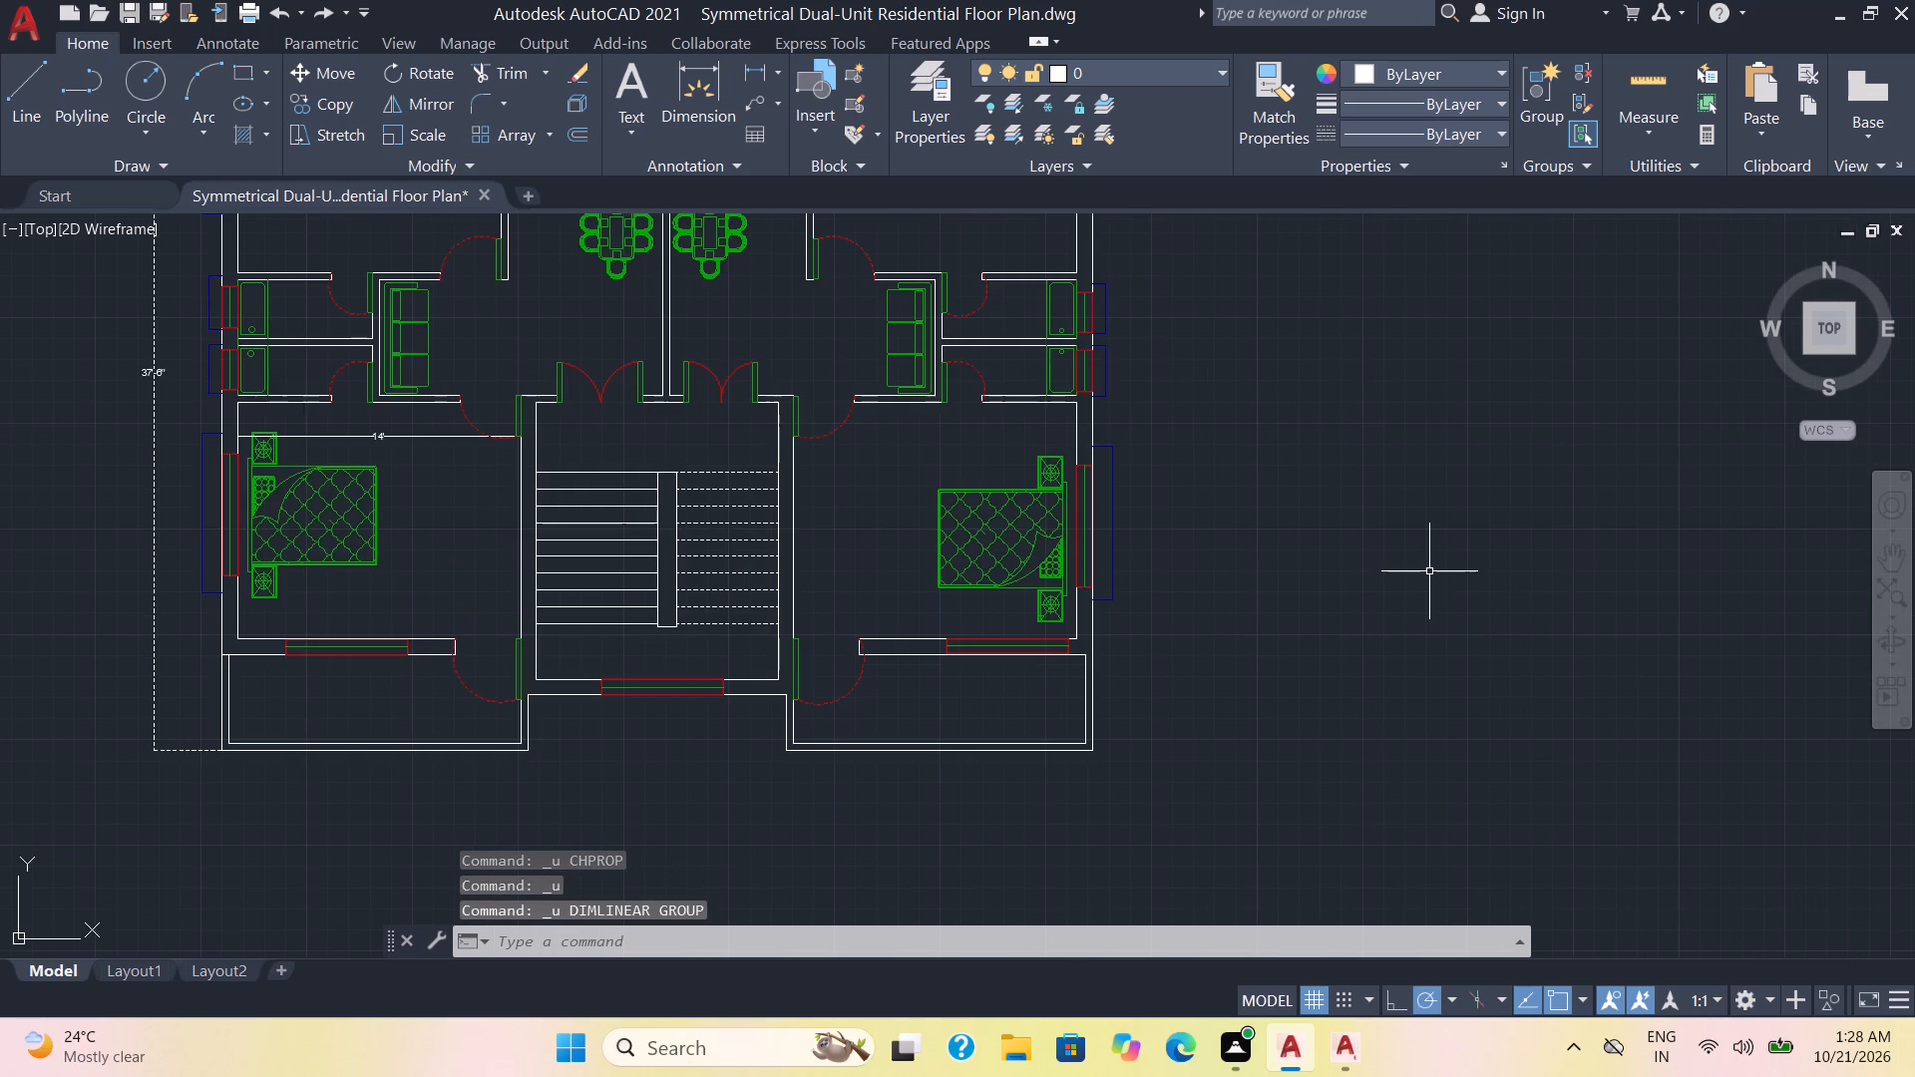
Undo the width dimension of the left unit's lower bedroom.
key("ctrl+z")
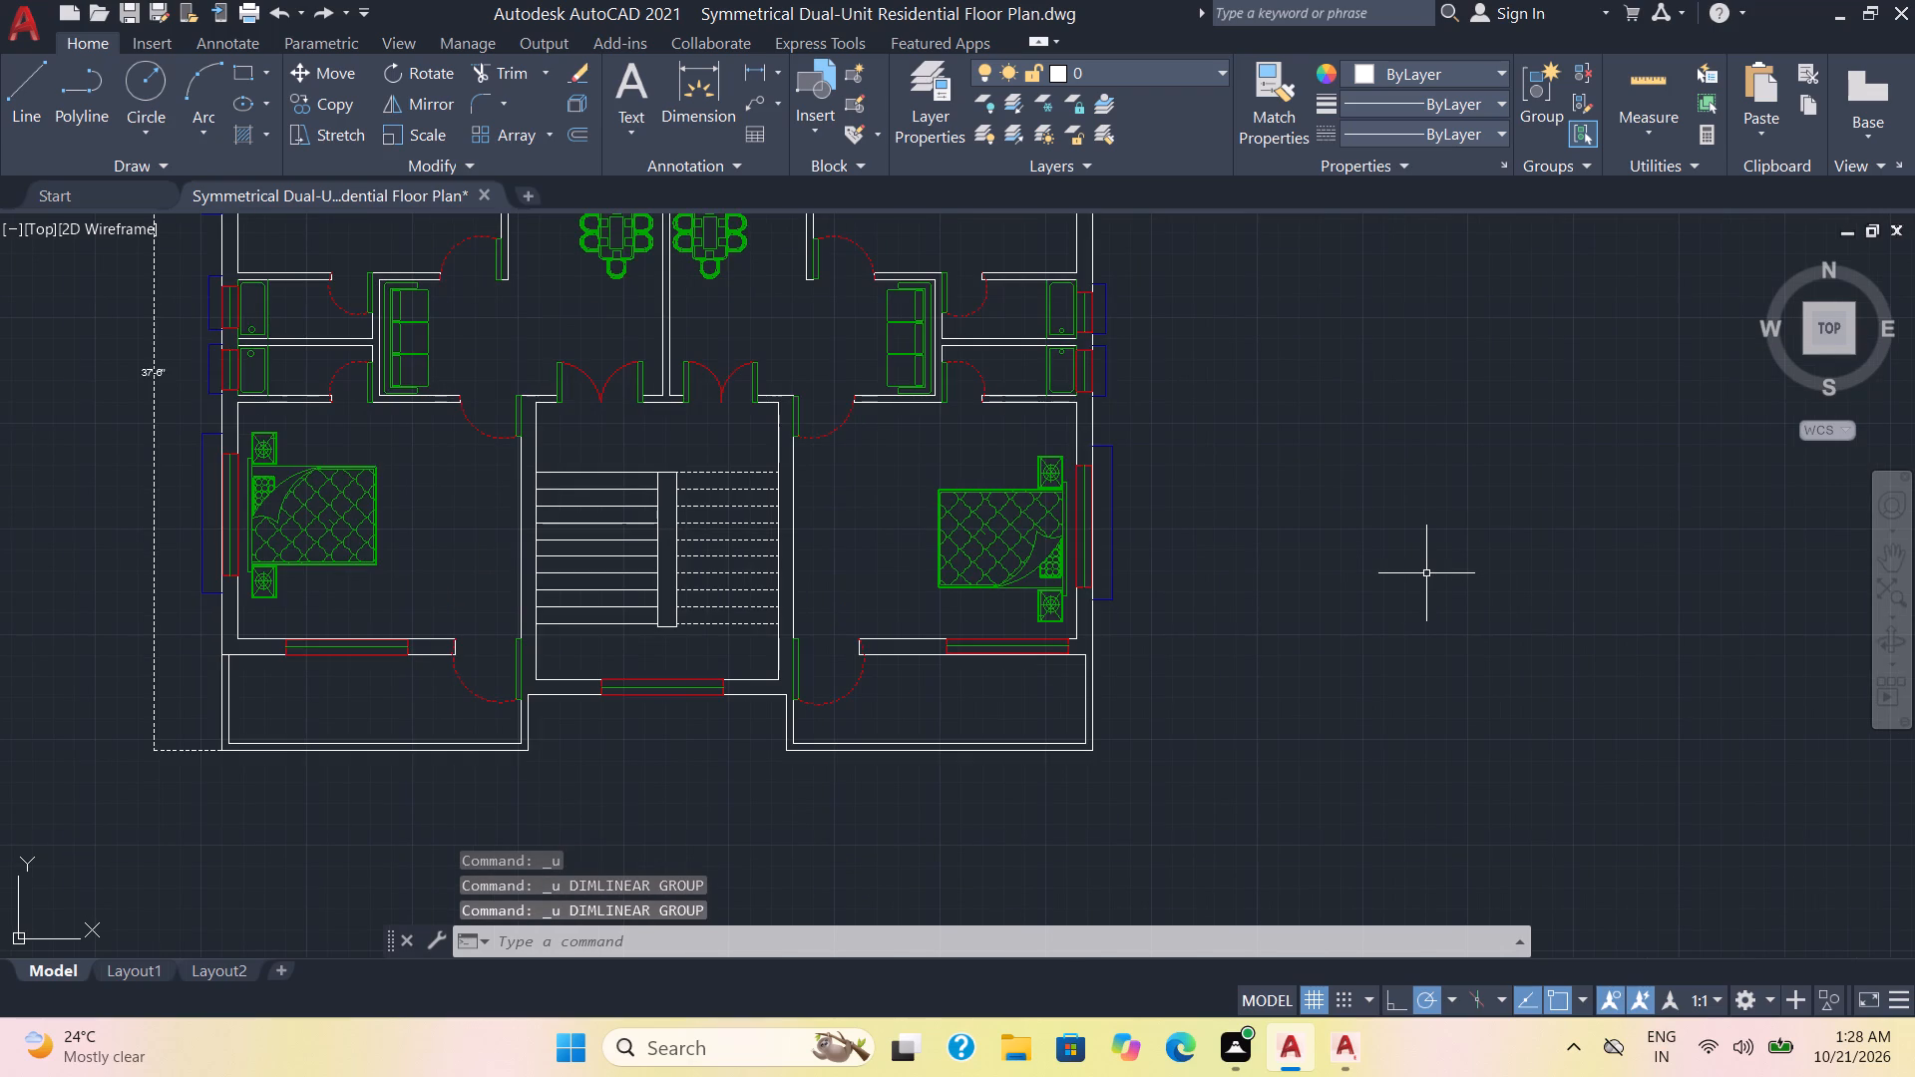
Save the drawing with only the dashed overall dimensions.
key("ctrl+s")
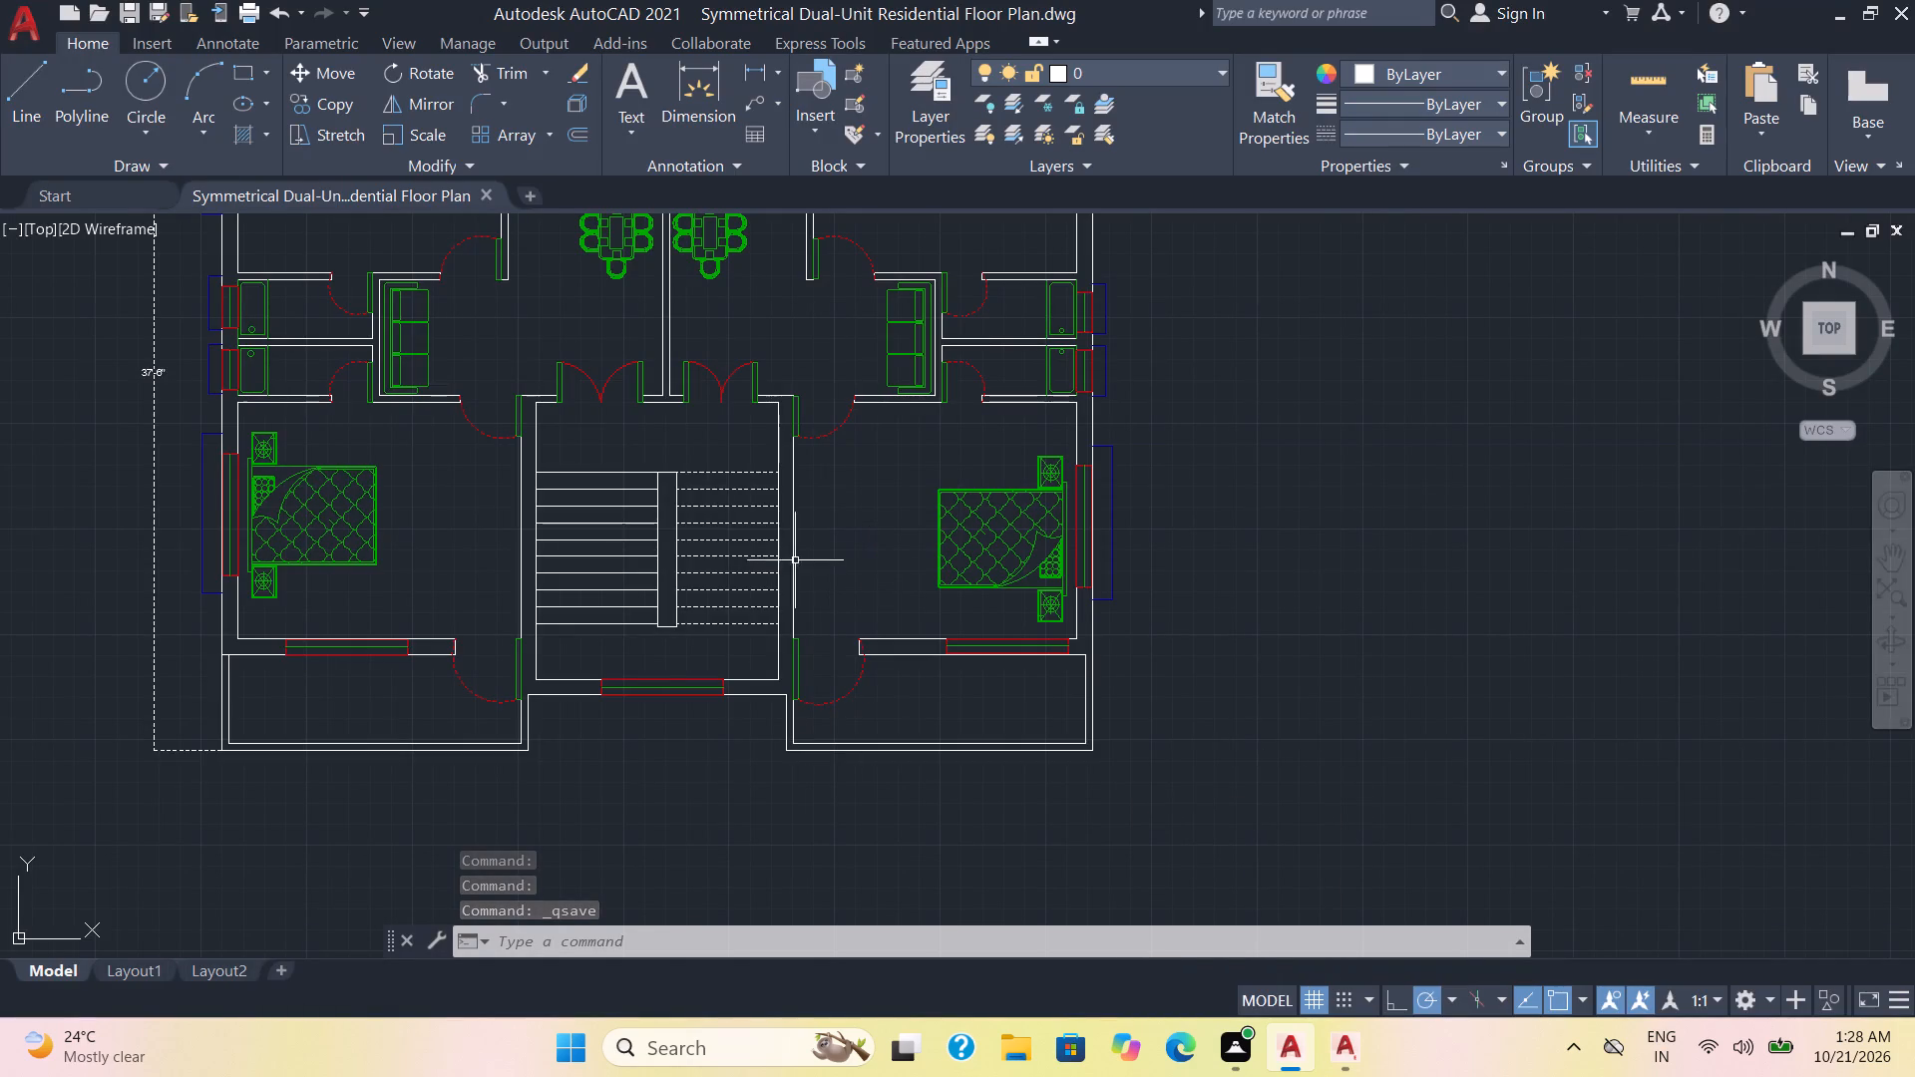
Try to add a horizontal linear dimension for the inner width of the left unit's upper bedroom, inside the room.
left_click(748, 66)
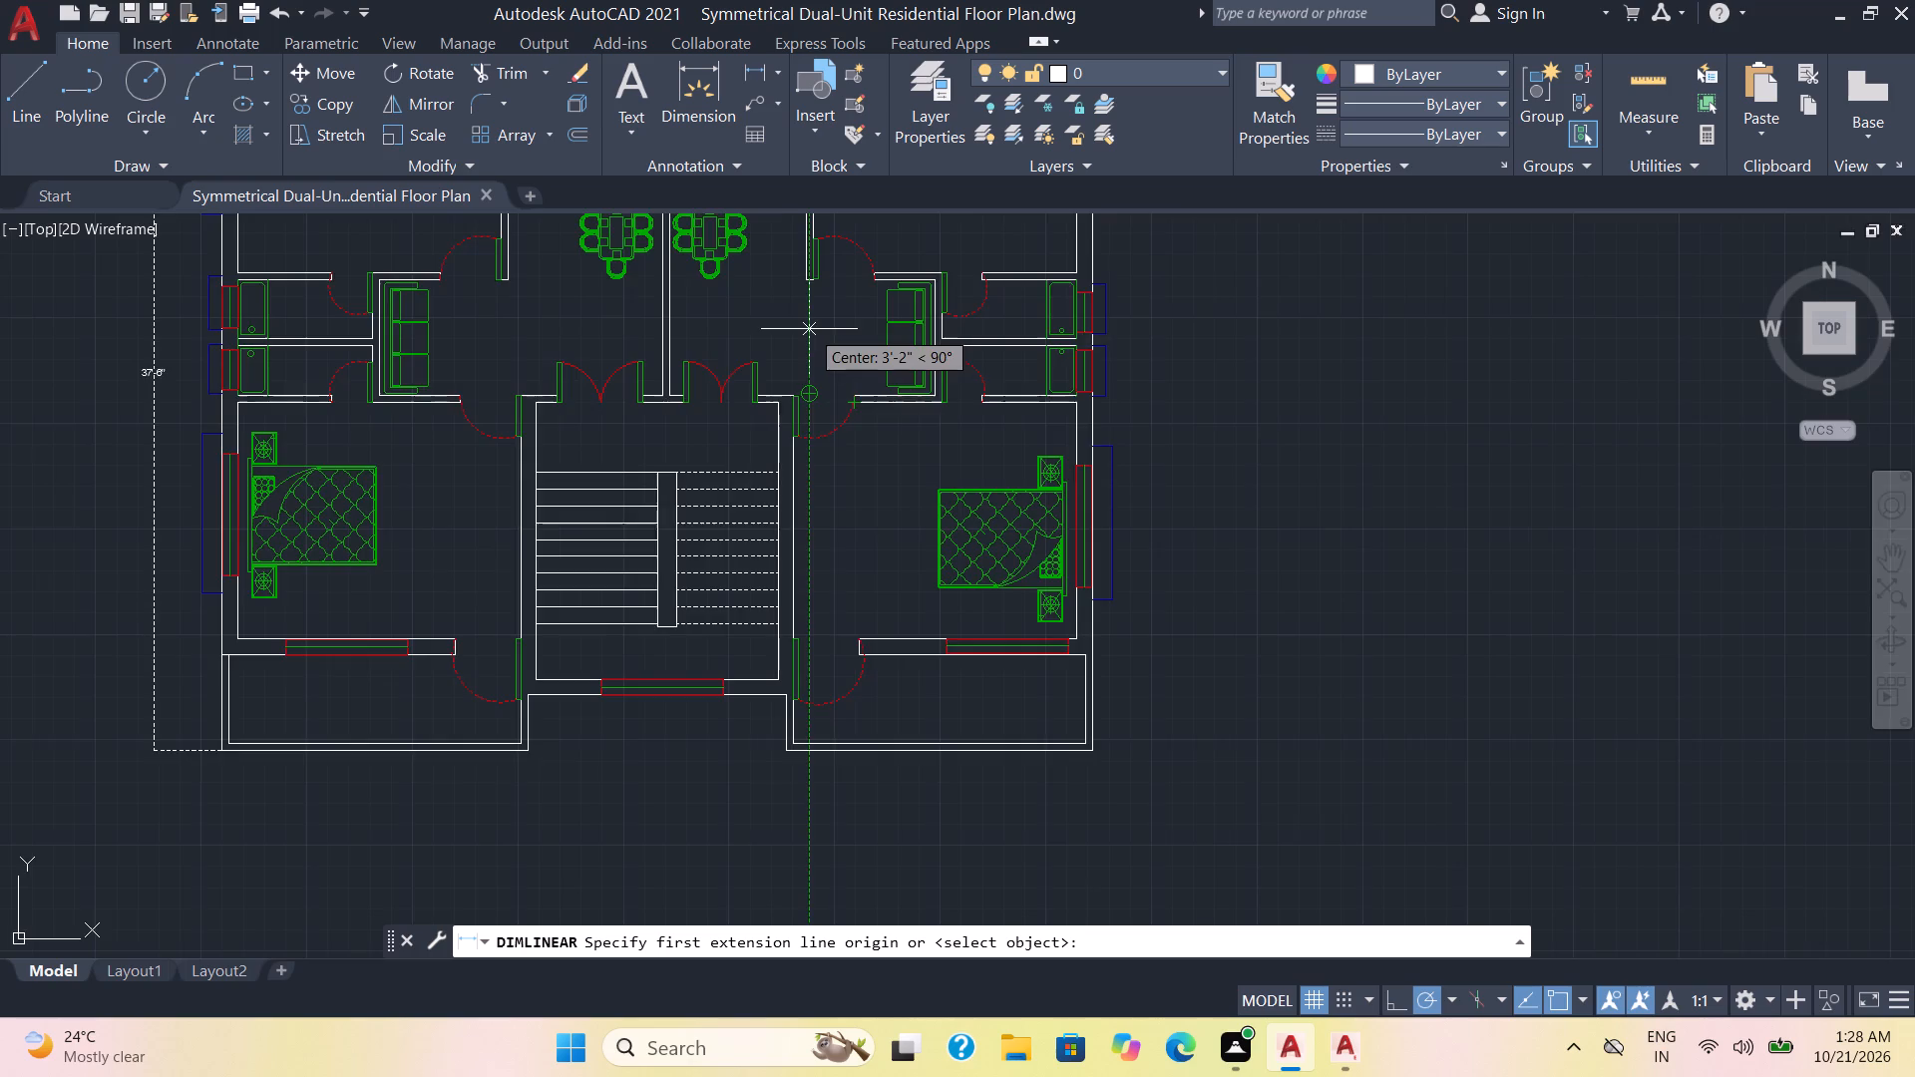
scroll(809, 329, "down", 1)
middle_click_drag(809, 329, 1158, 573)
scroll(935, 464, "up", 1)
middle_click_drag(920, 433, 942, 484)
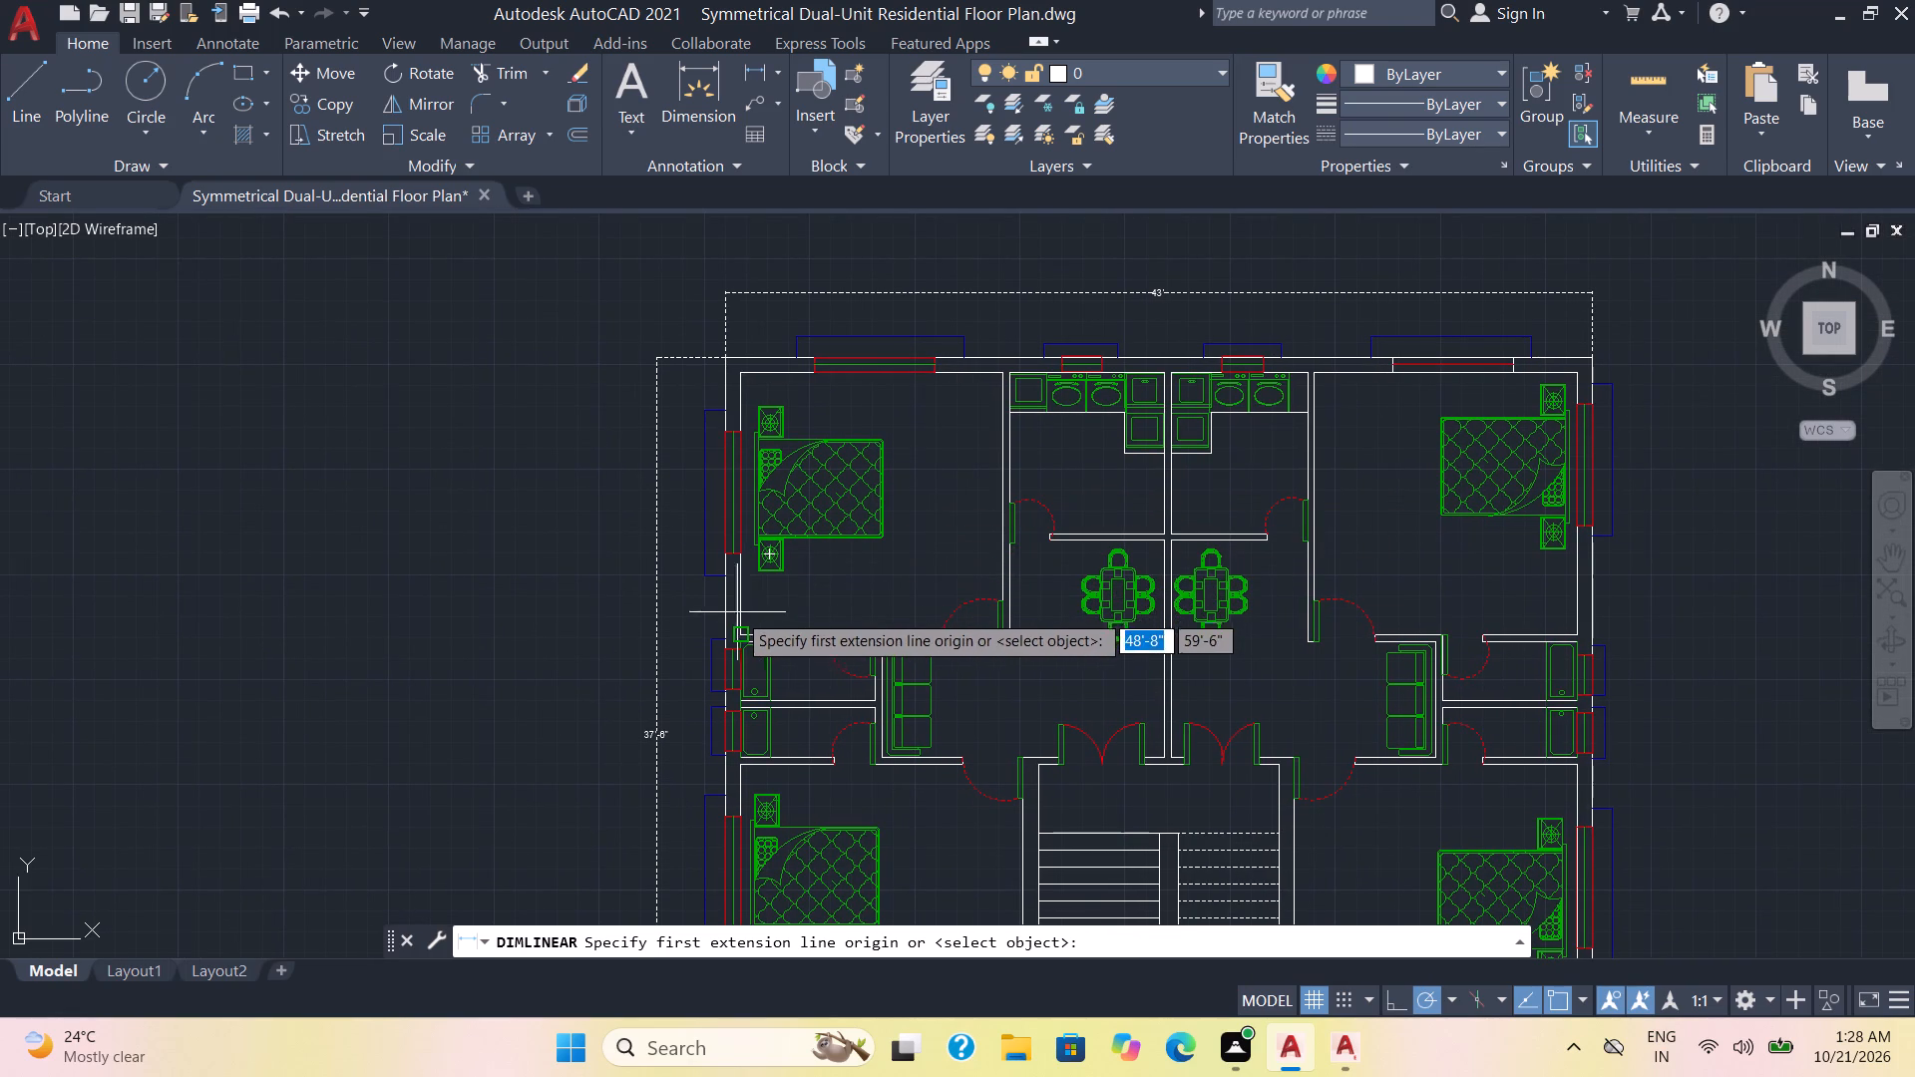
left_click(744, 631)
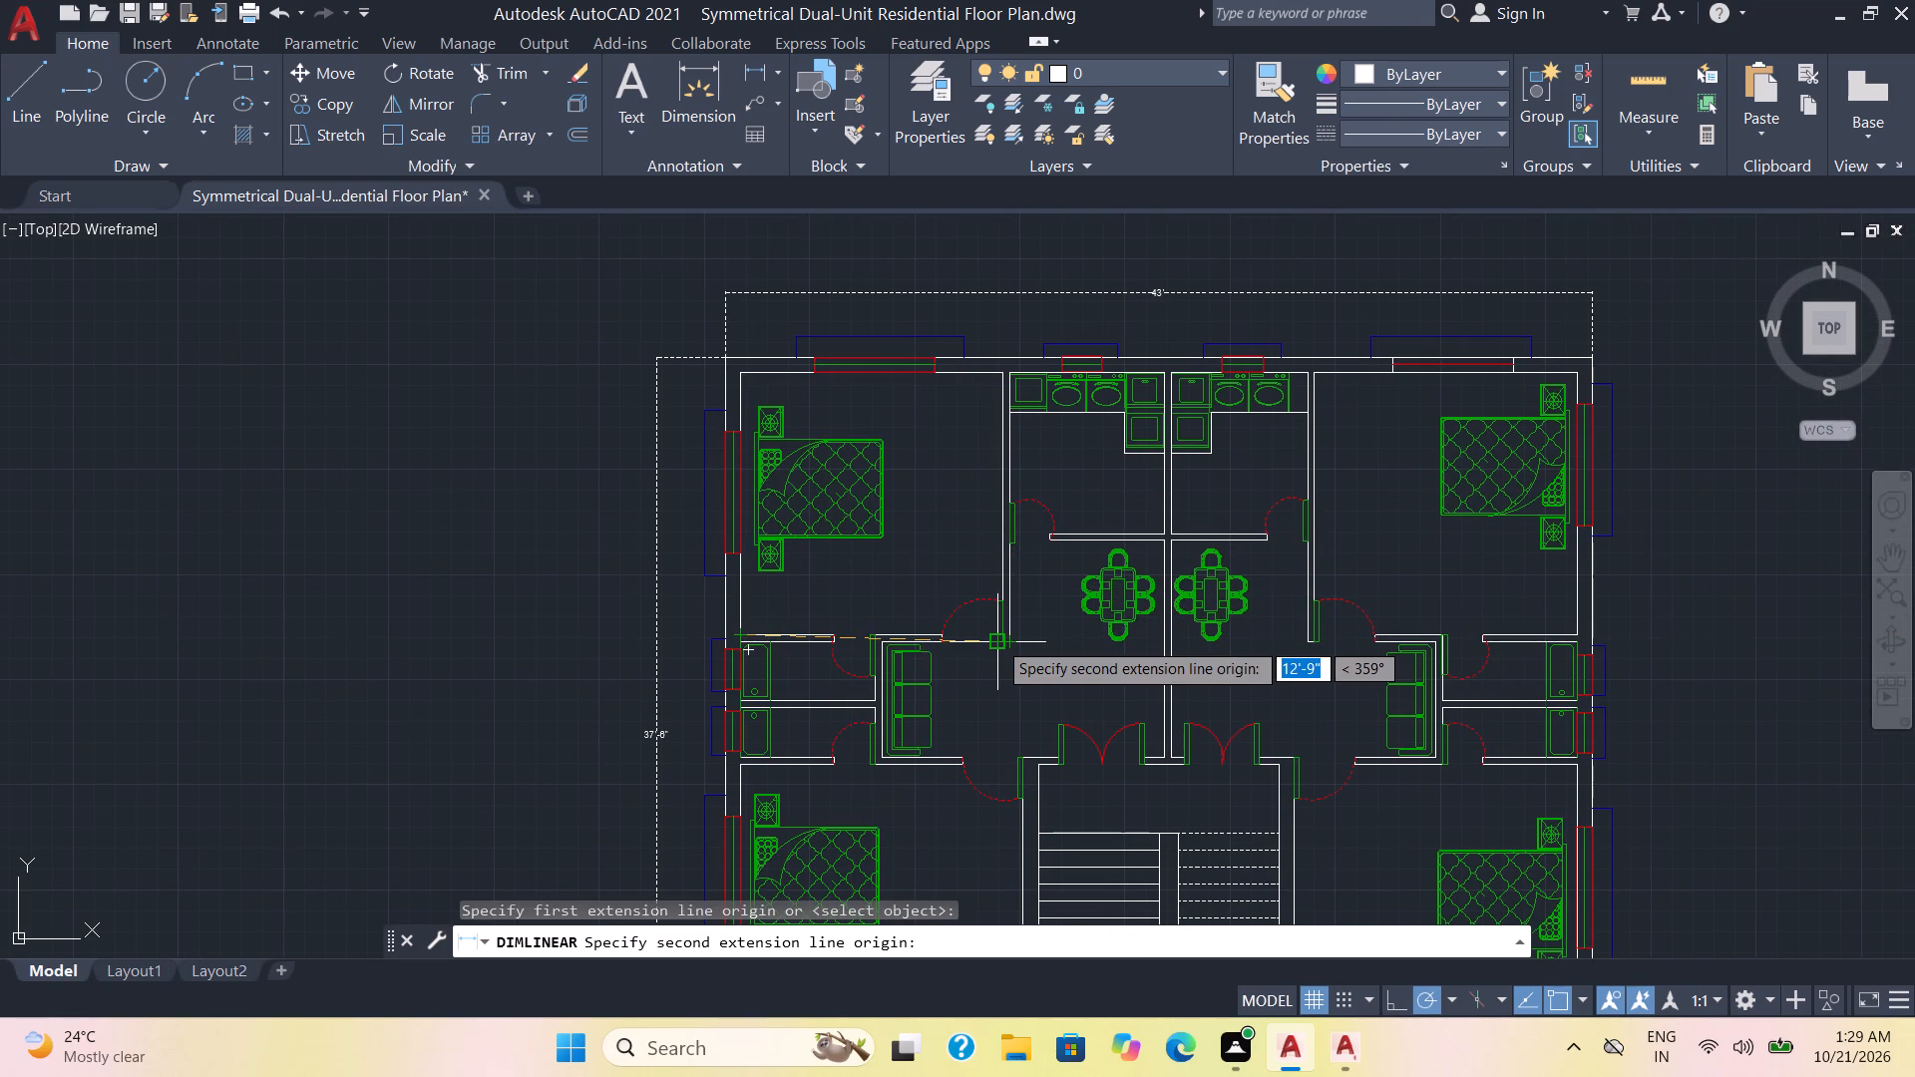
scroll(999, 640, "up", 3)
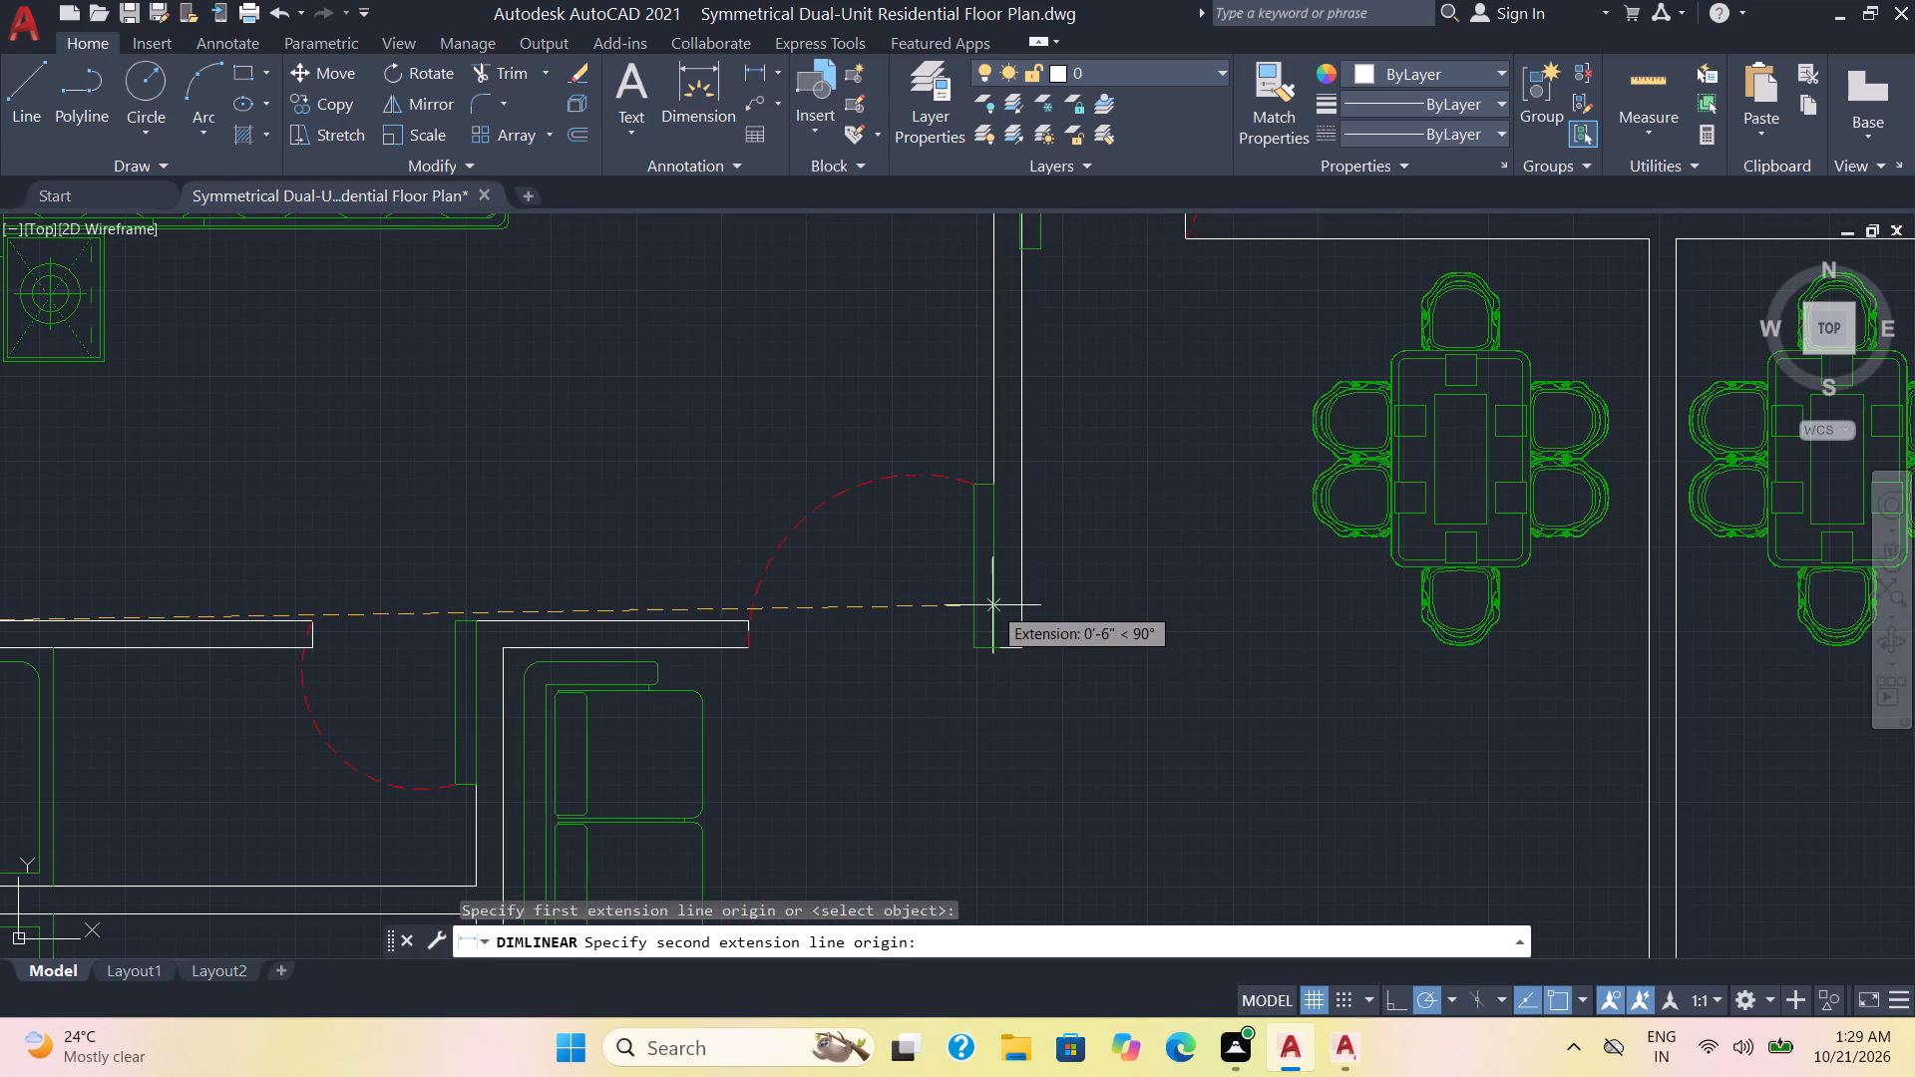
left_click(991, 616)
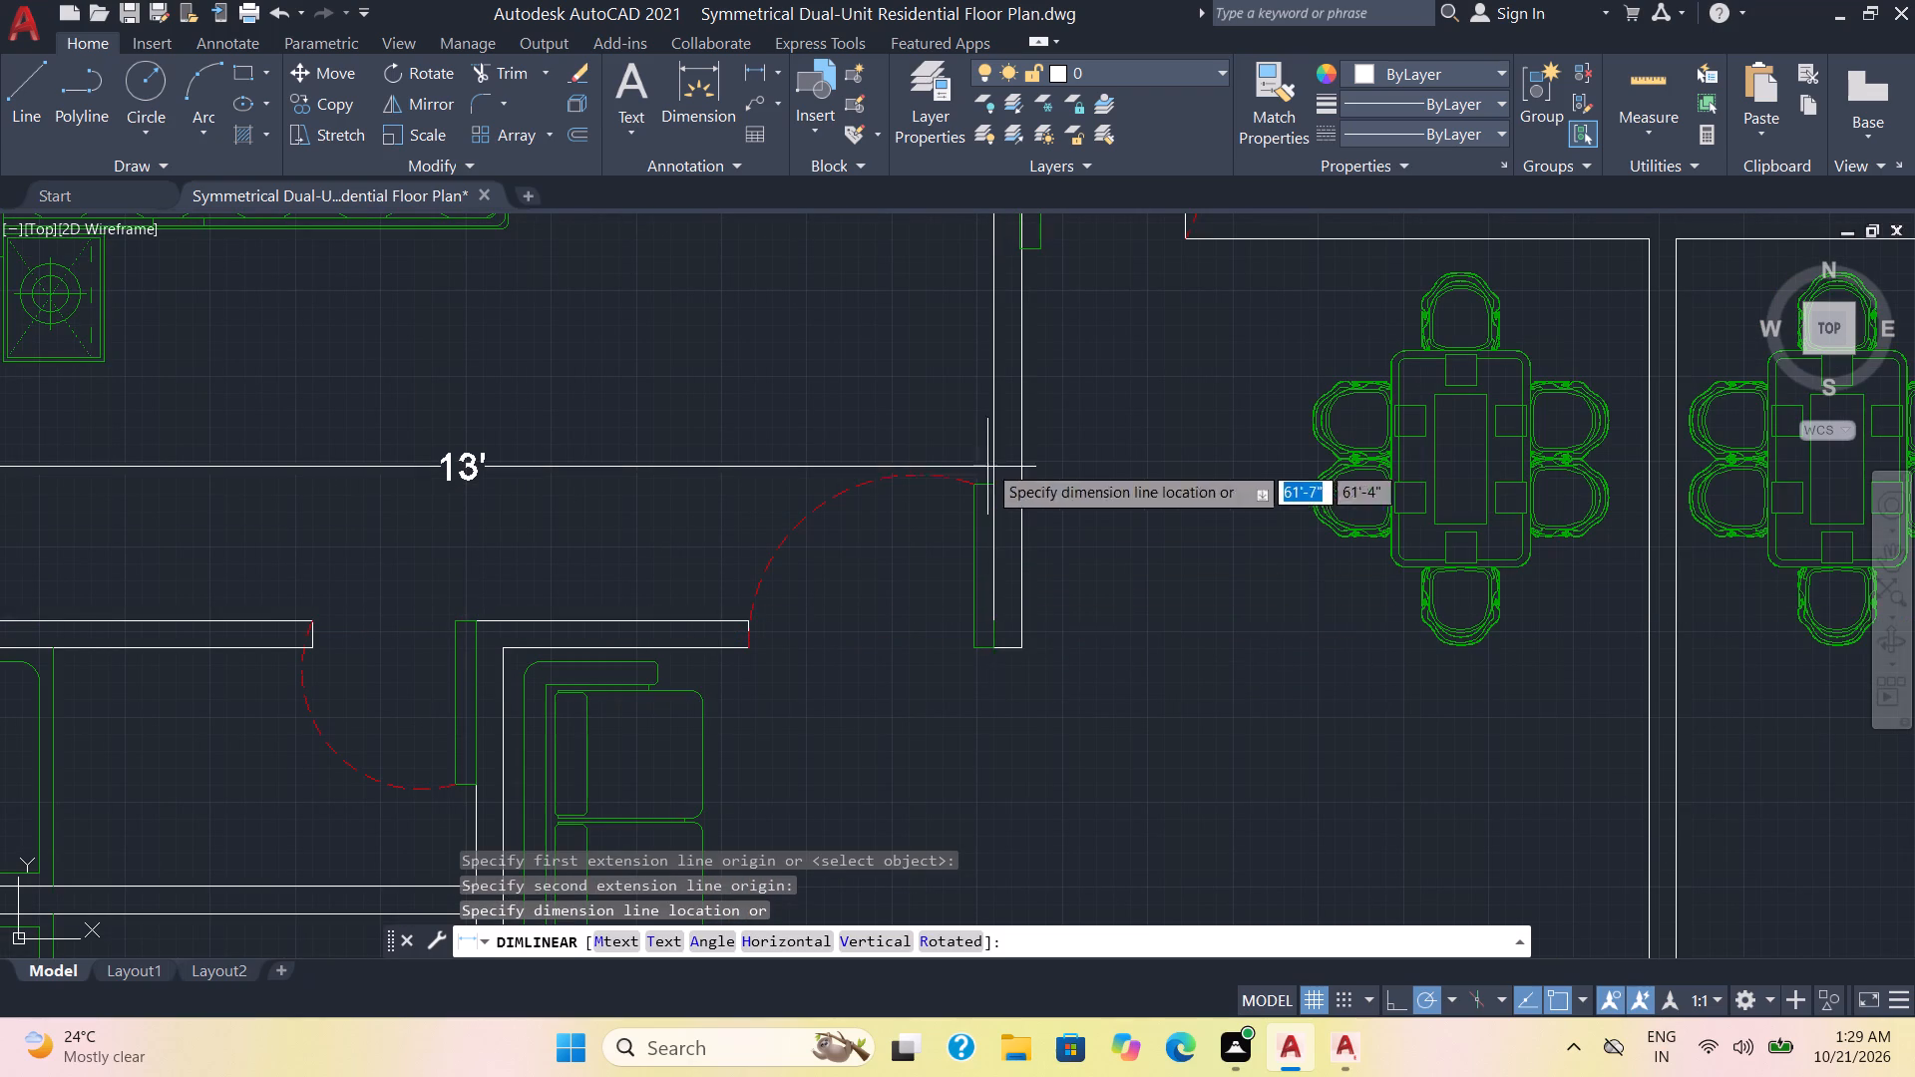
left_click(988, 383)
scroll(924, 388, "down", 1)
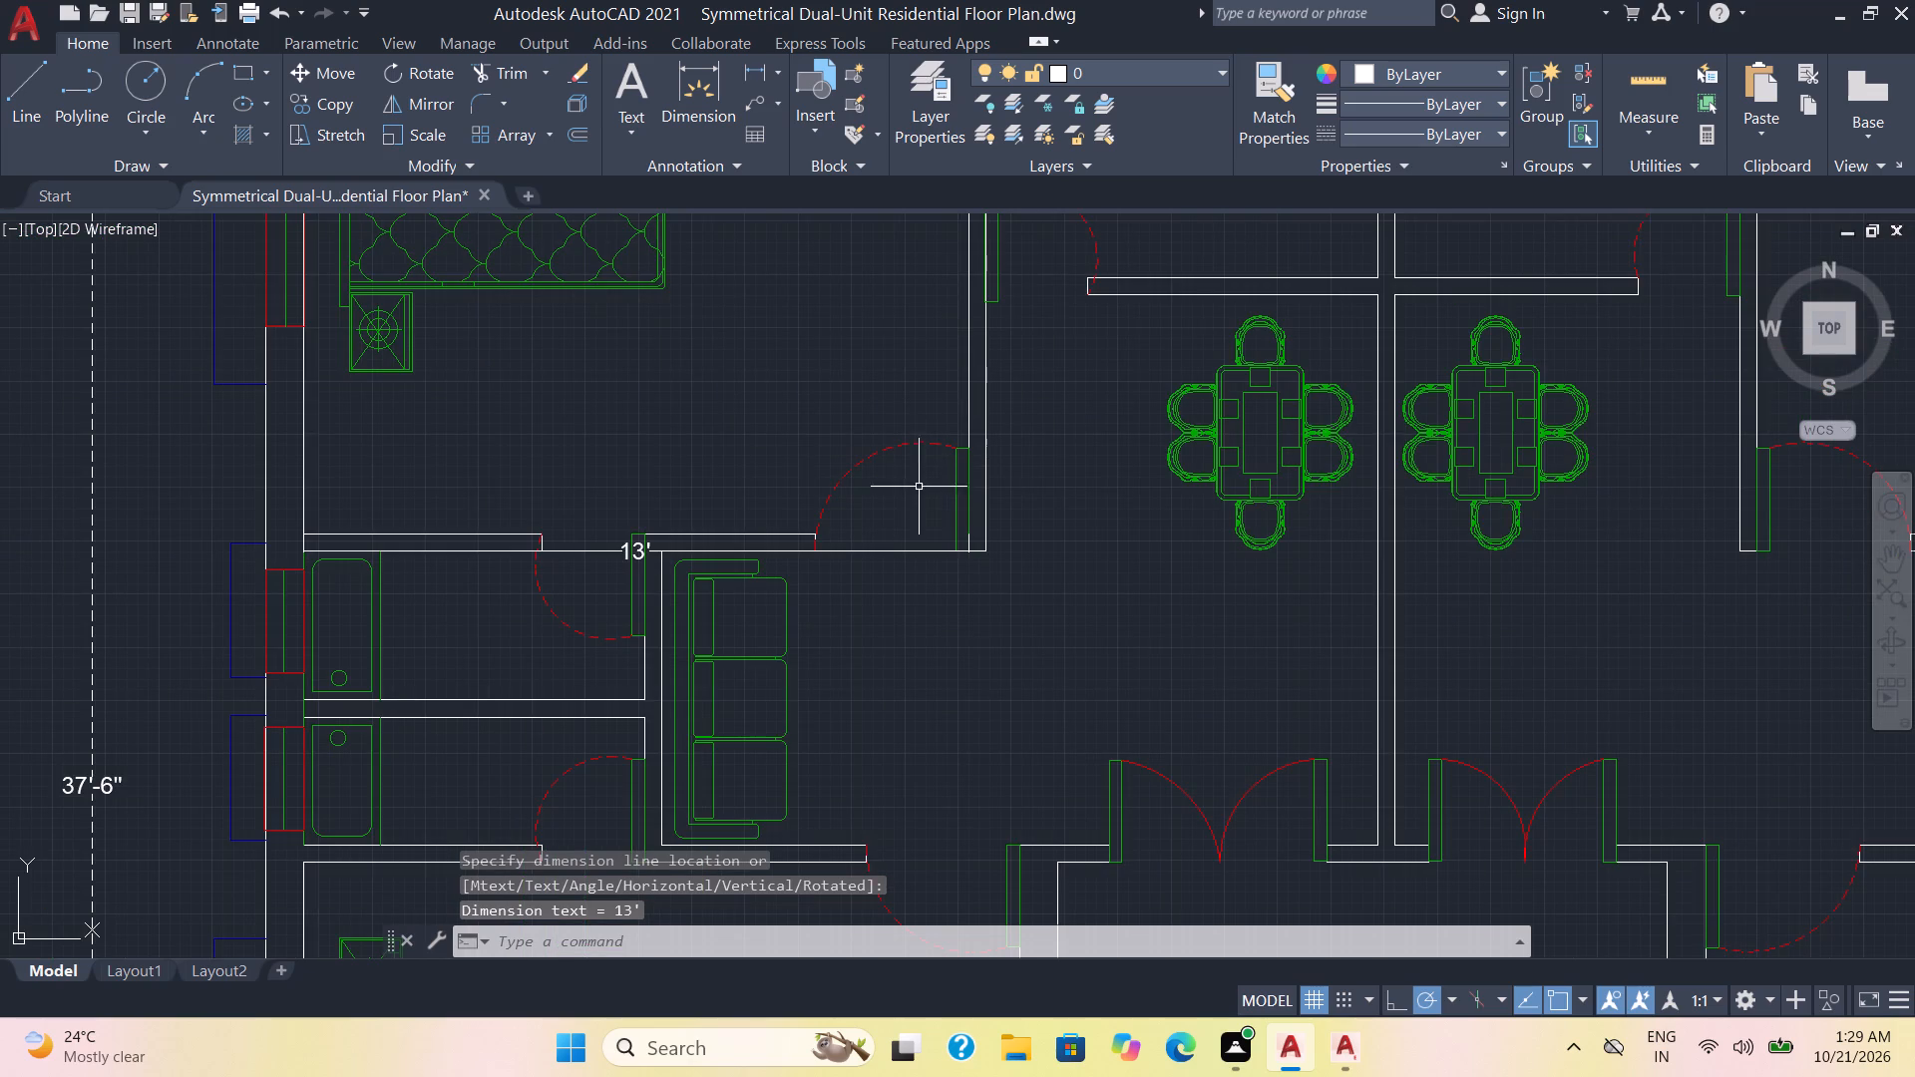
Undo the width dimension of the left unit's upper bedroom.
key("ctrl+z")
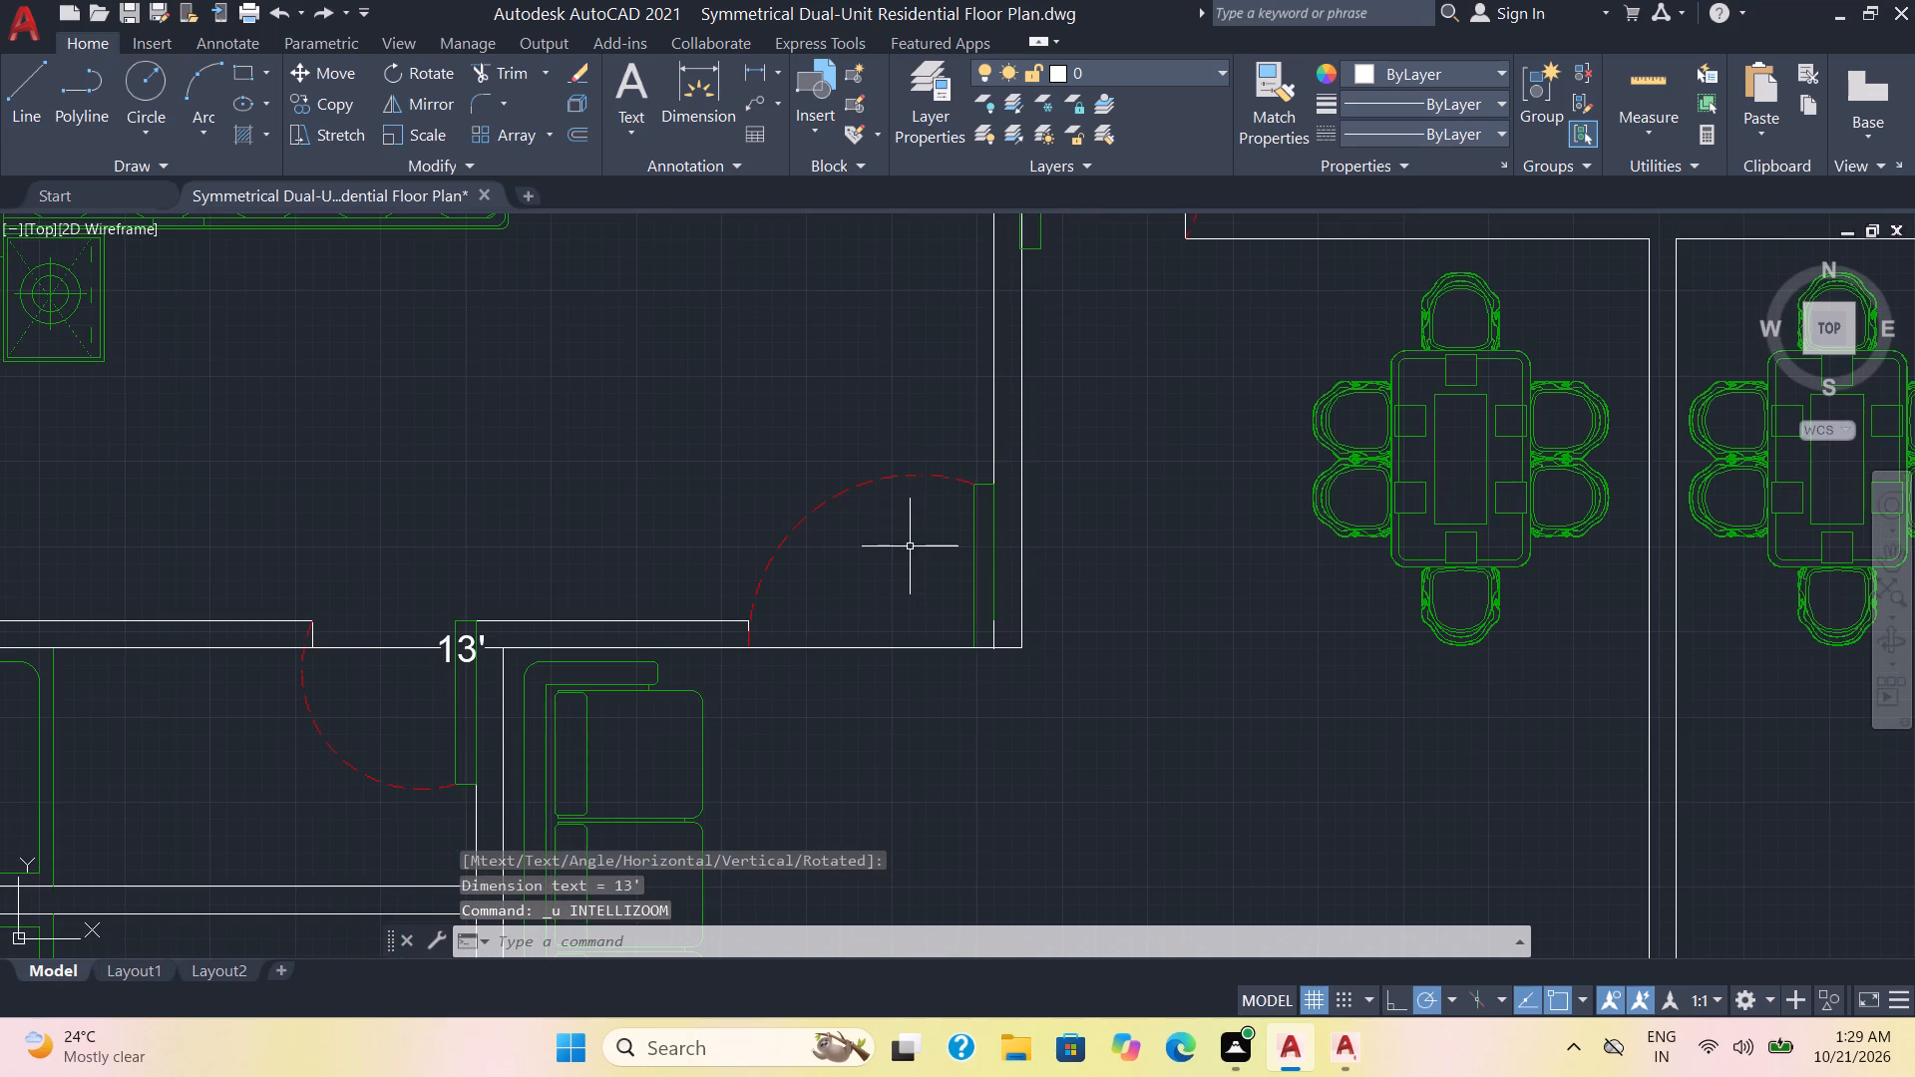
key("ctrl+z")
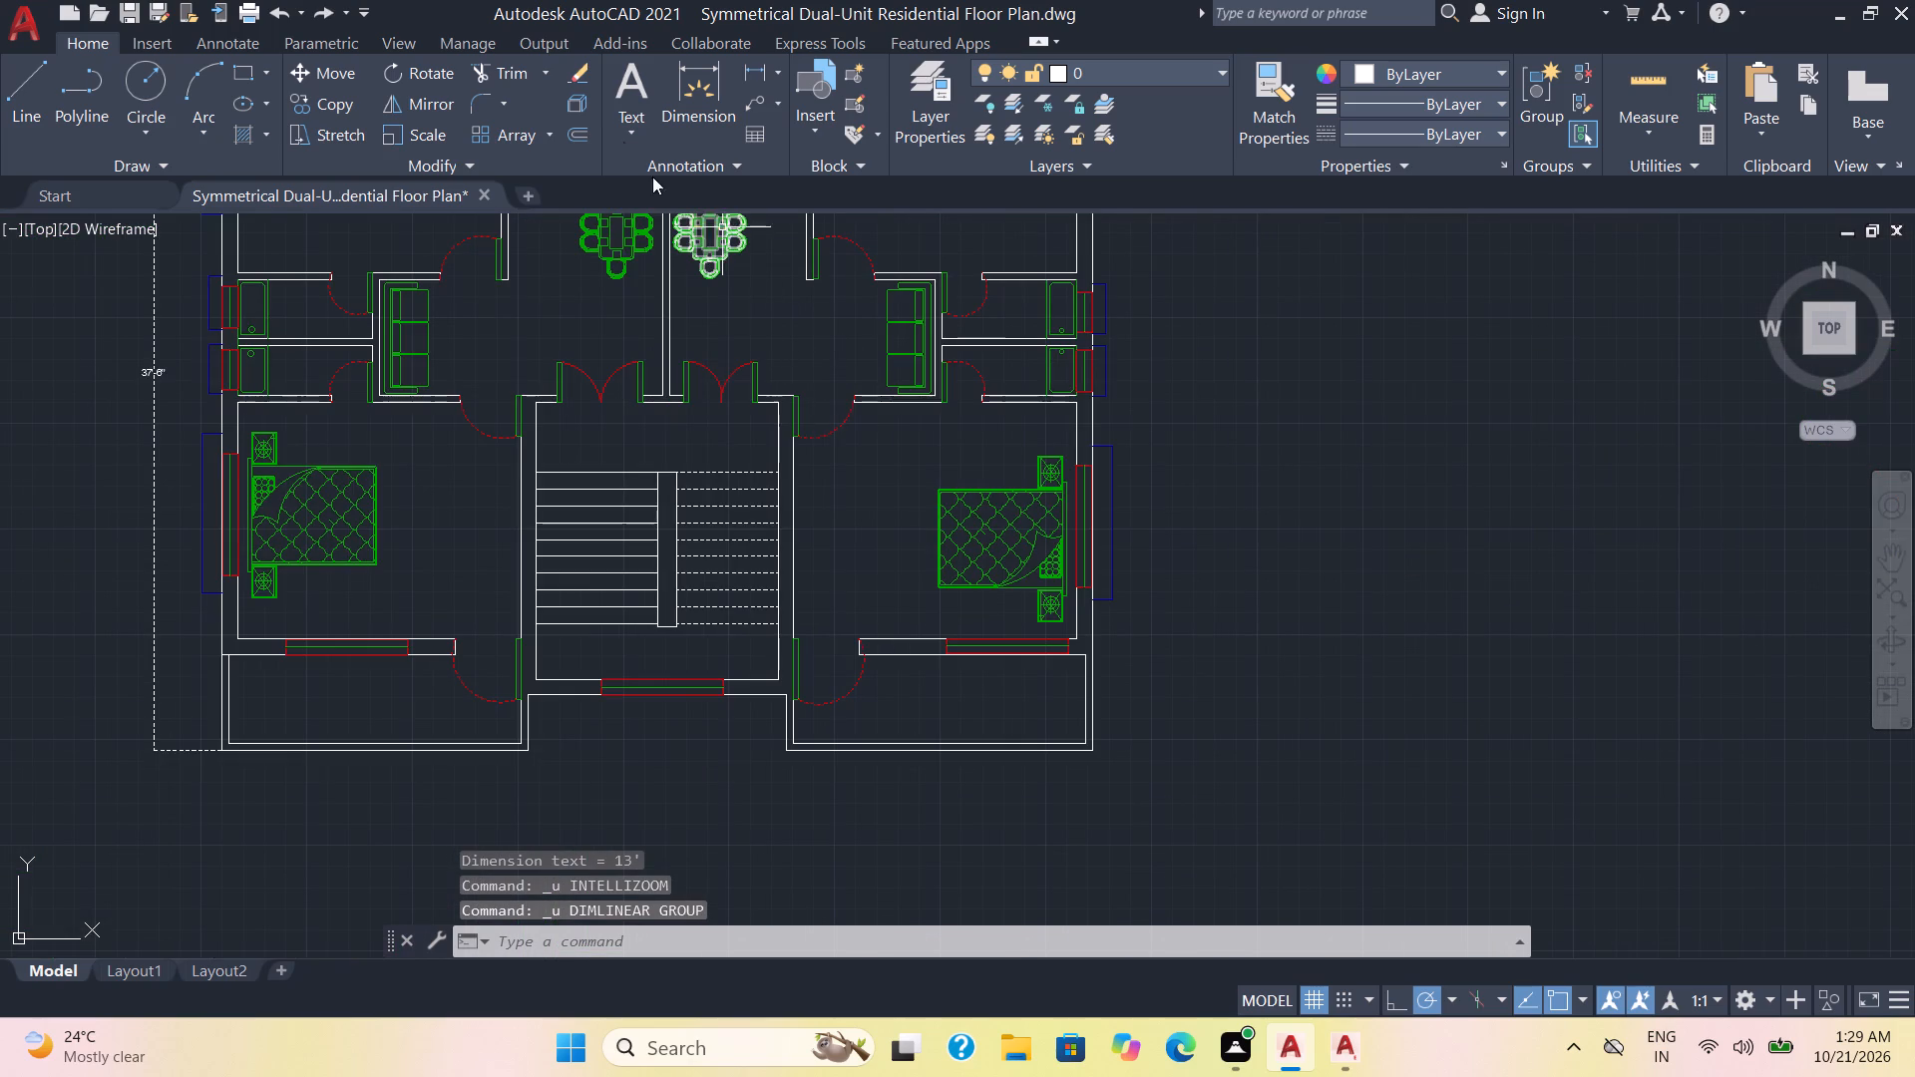
Add a horizontal linear dimension for the left unit's upper bedroom inner width, placed between the bed and the lower wall.
left_click(752, 72)
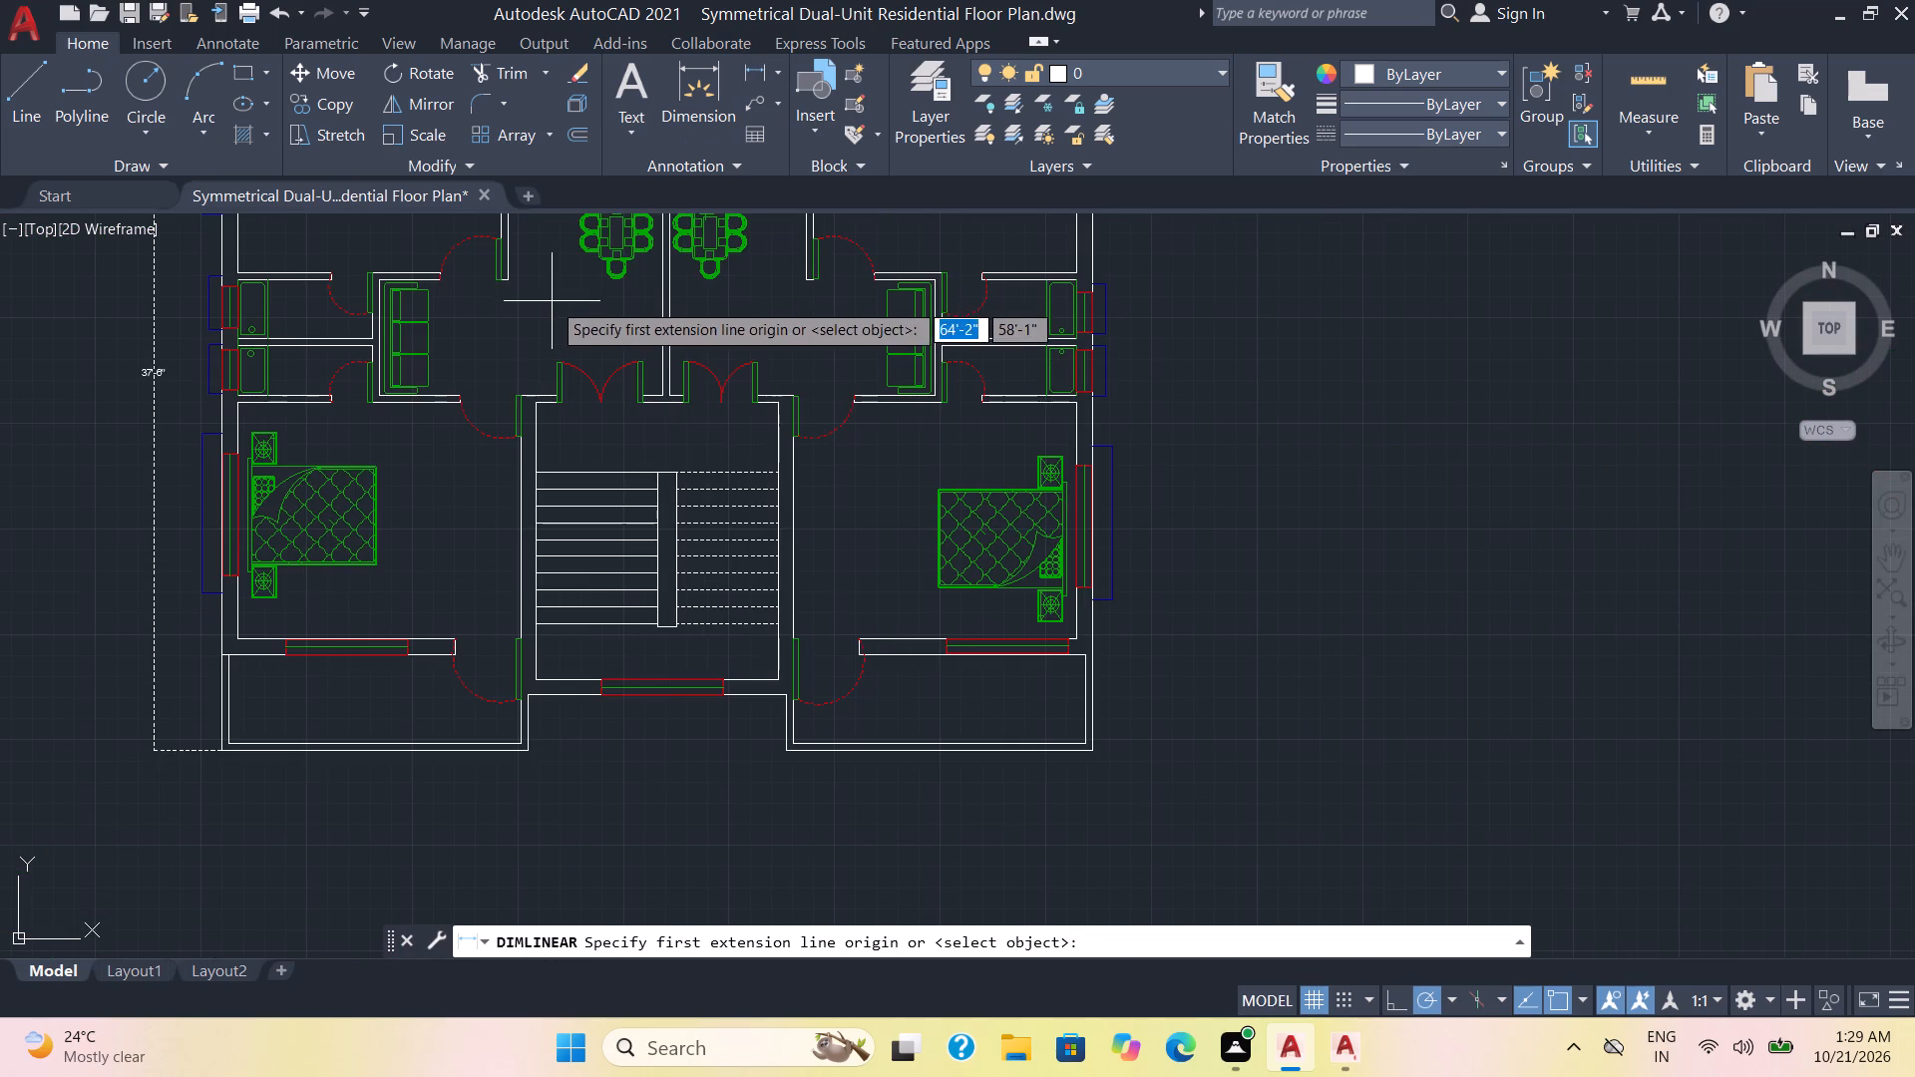
middle_click_drag(552, 301, 819, 570)
scroll(794, 559, "up", 2)
middle_click_drag(496, 428, 574, 444)
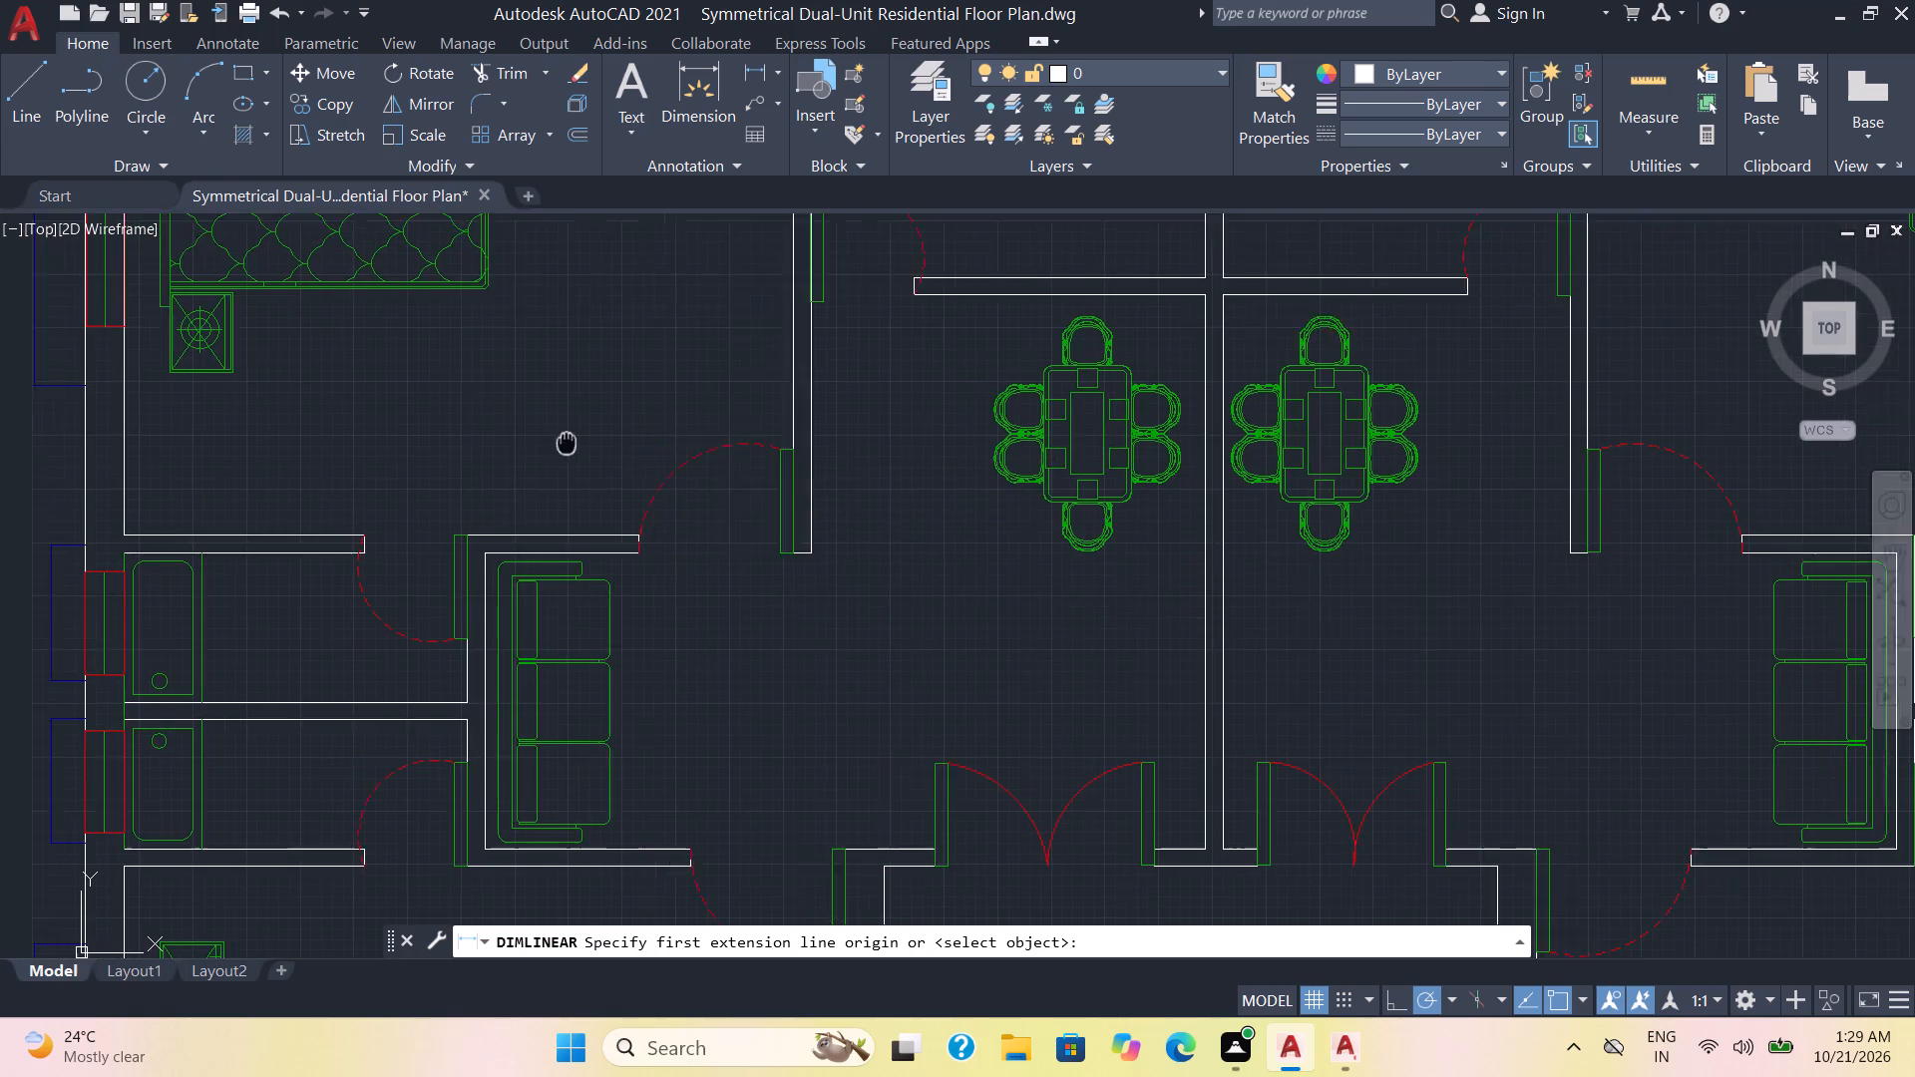
middle_click_drag(574, 444, 830, 500)
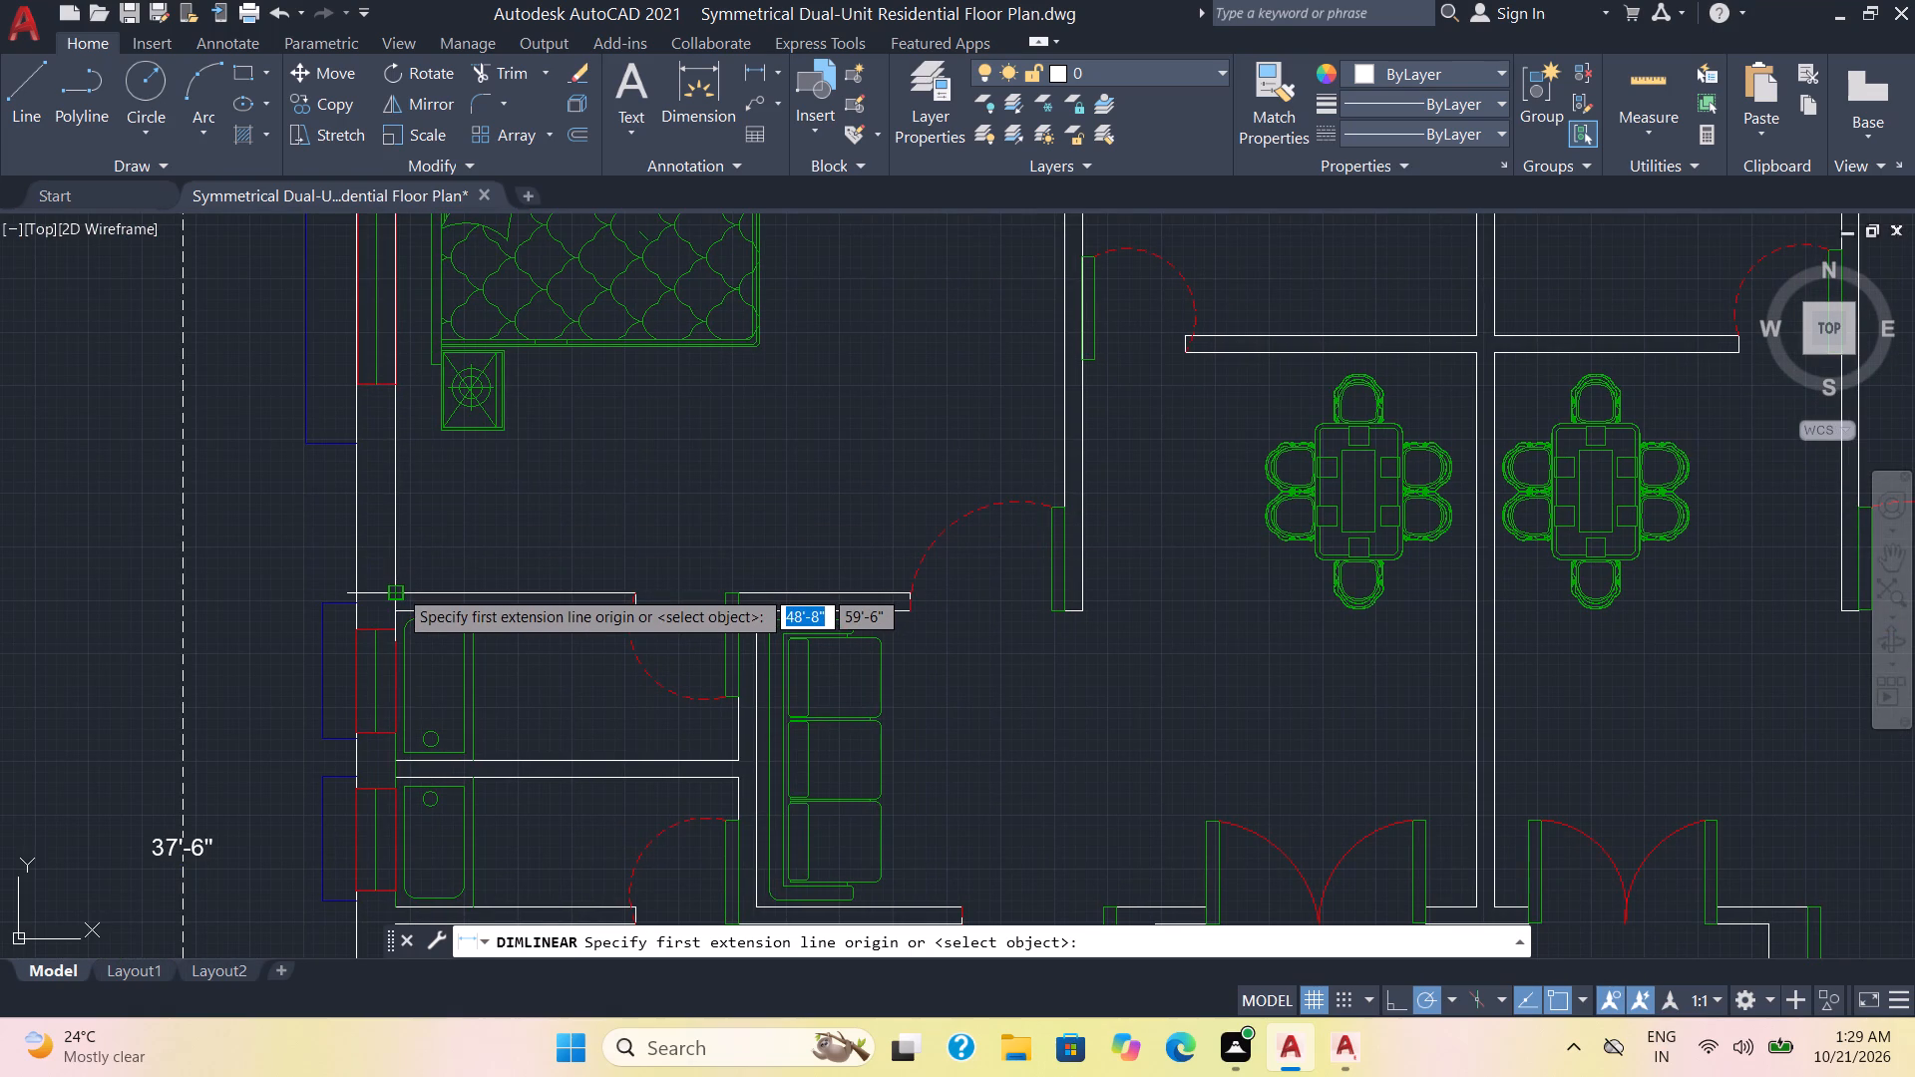
left_click(398, 588)
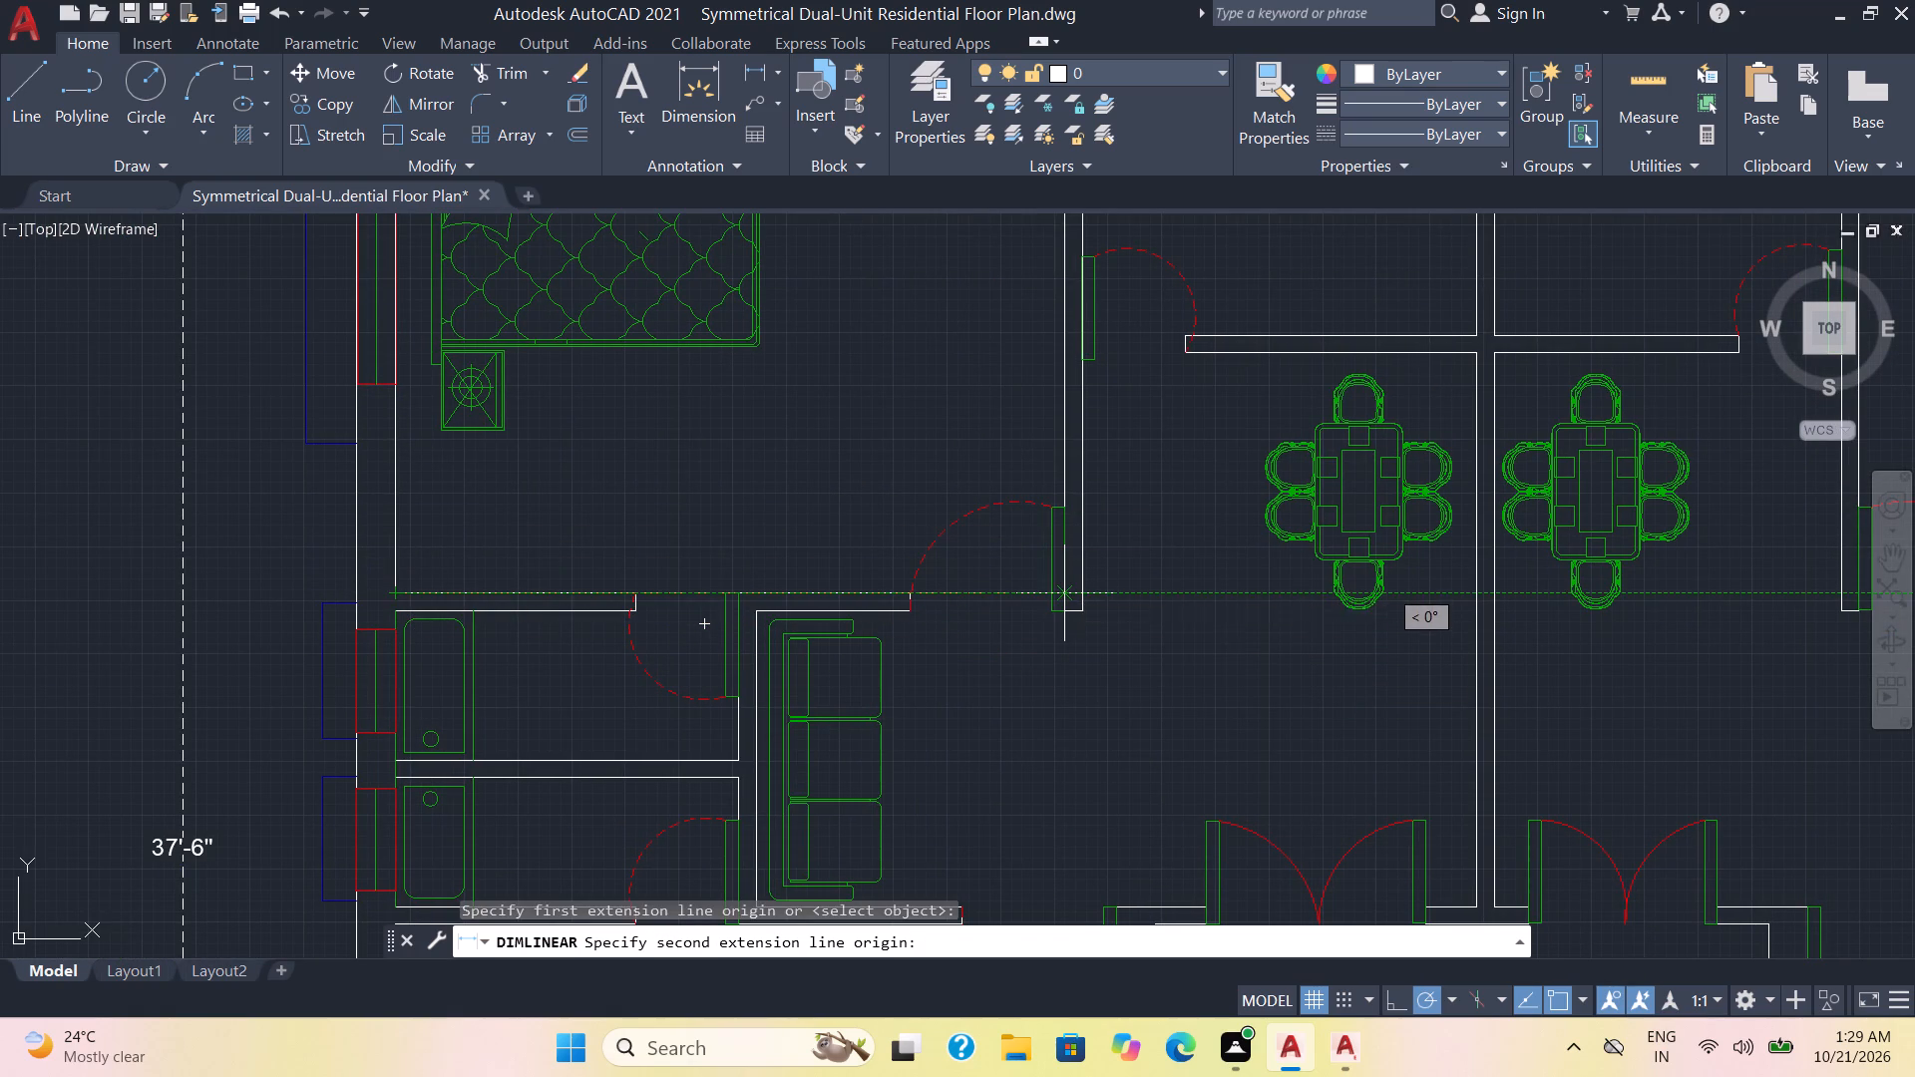
left_click(1068, 590)
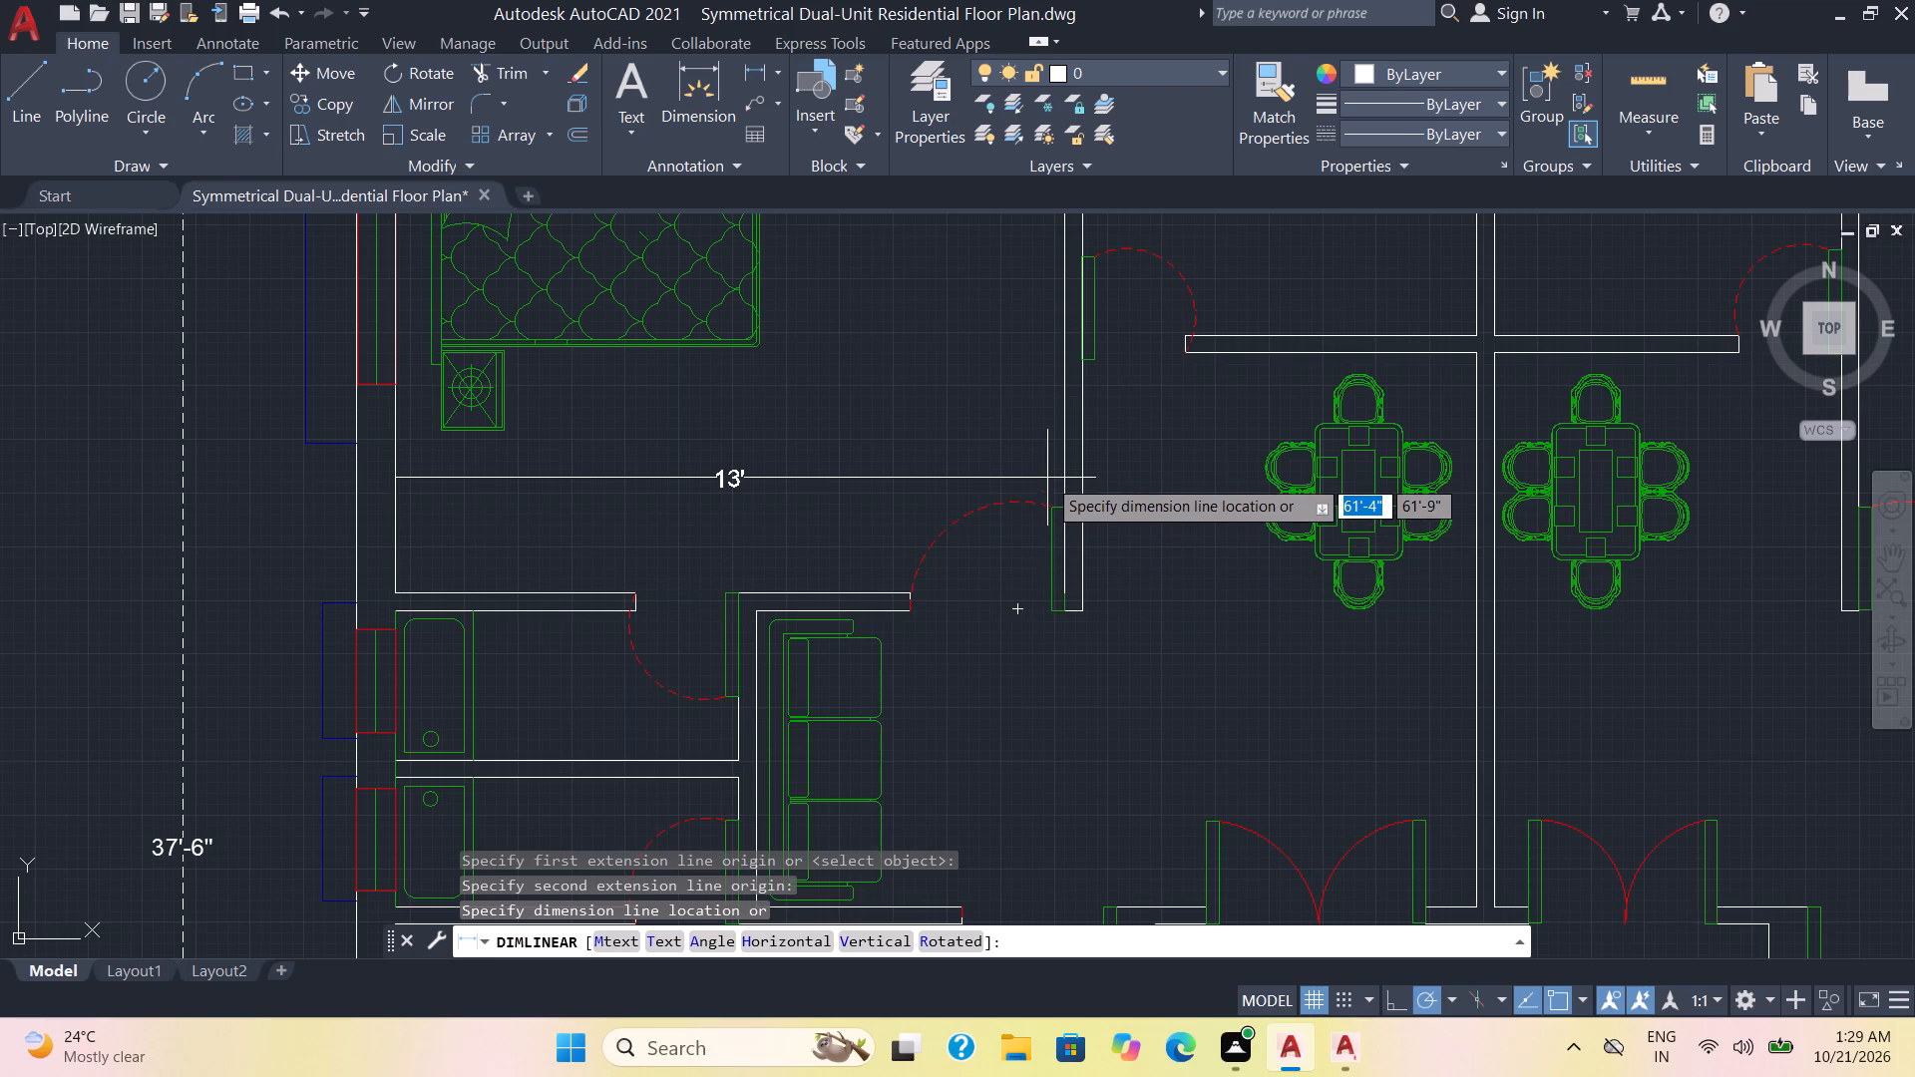
left_click(1049, 475)
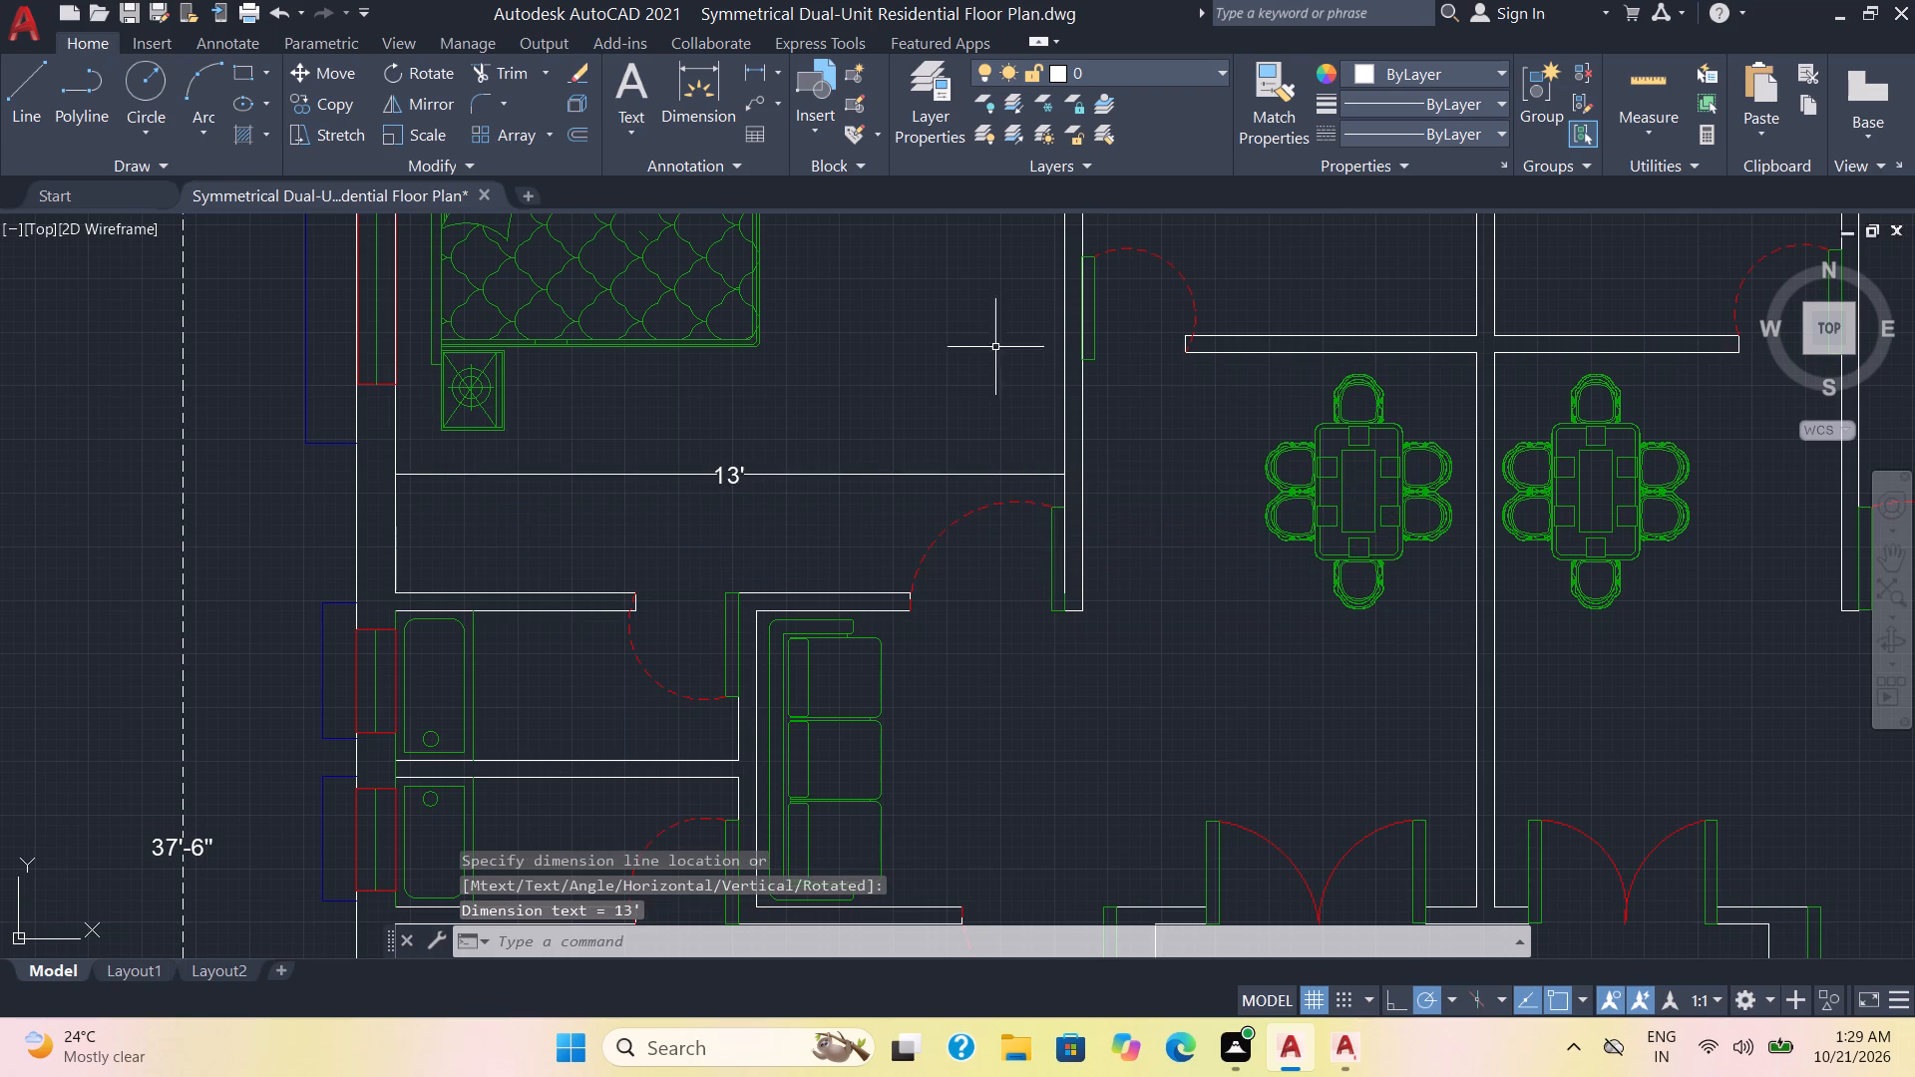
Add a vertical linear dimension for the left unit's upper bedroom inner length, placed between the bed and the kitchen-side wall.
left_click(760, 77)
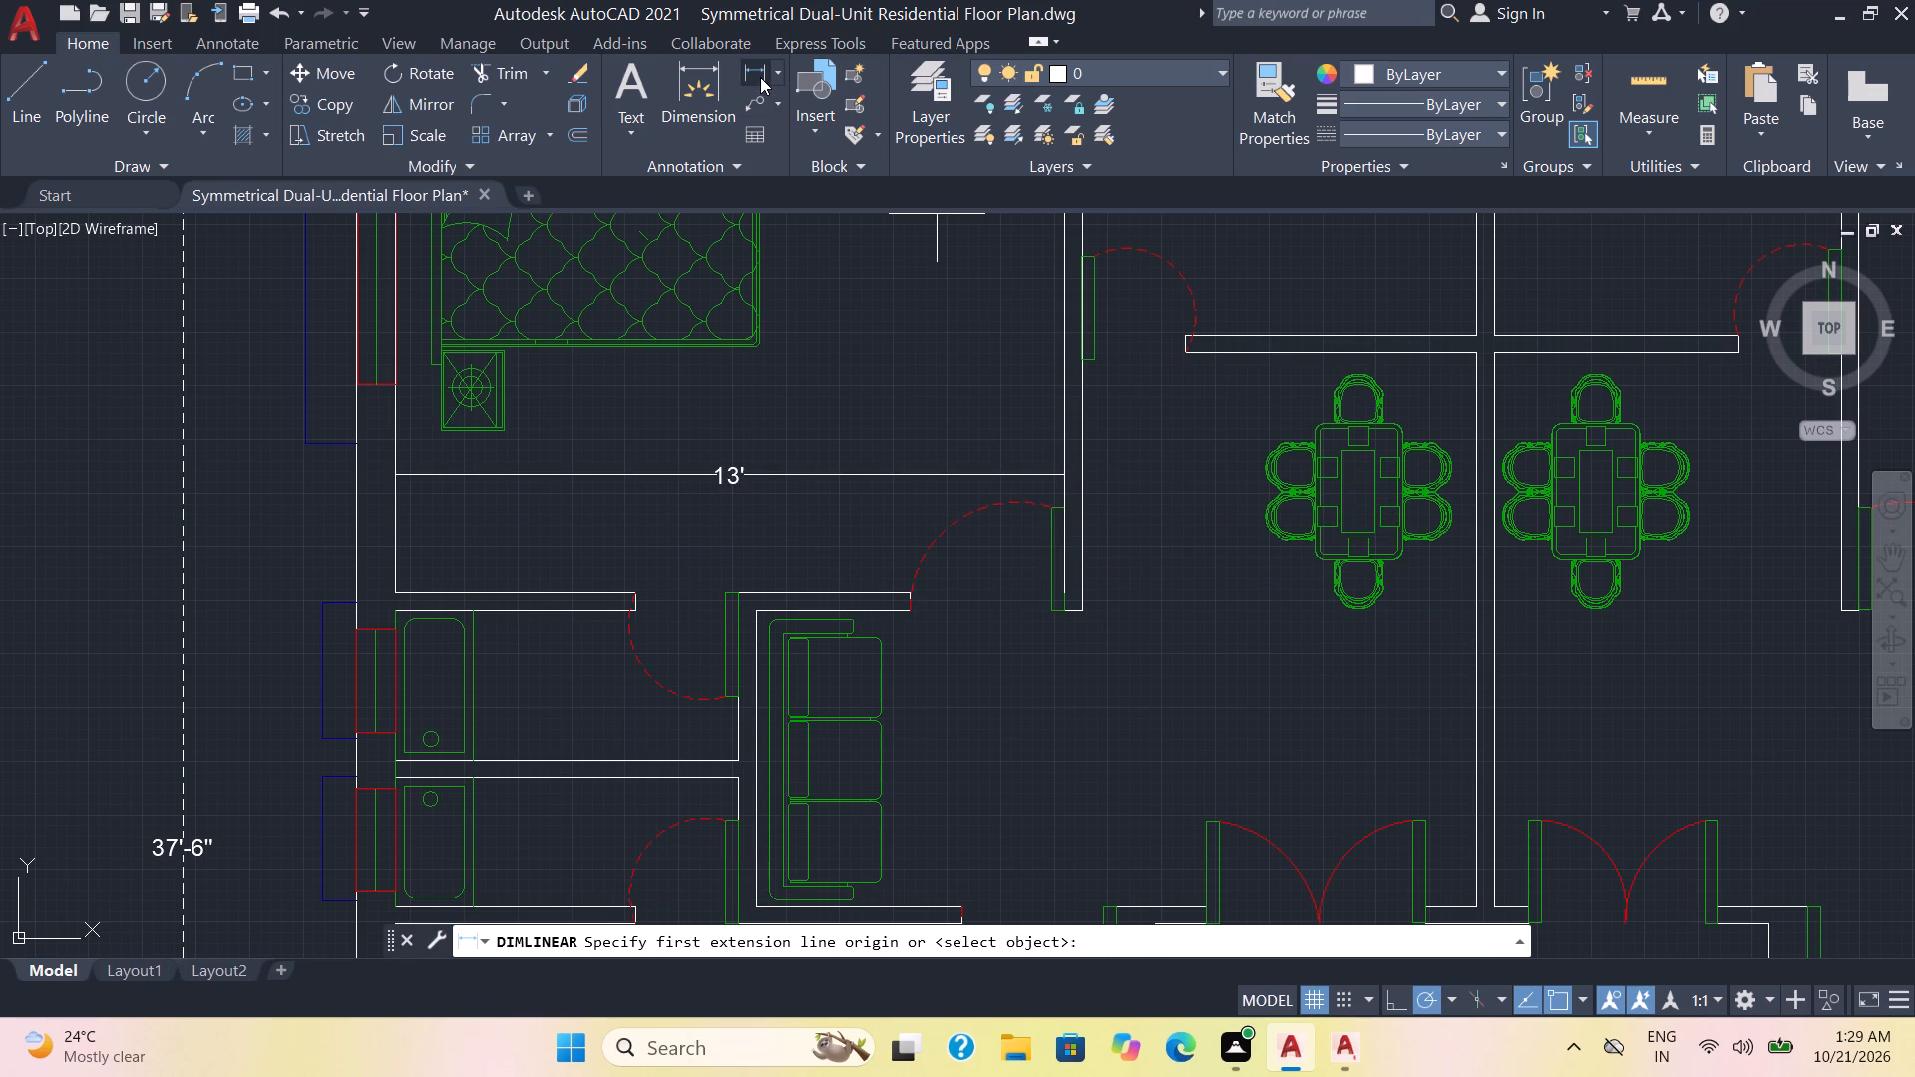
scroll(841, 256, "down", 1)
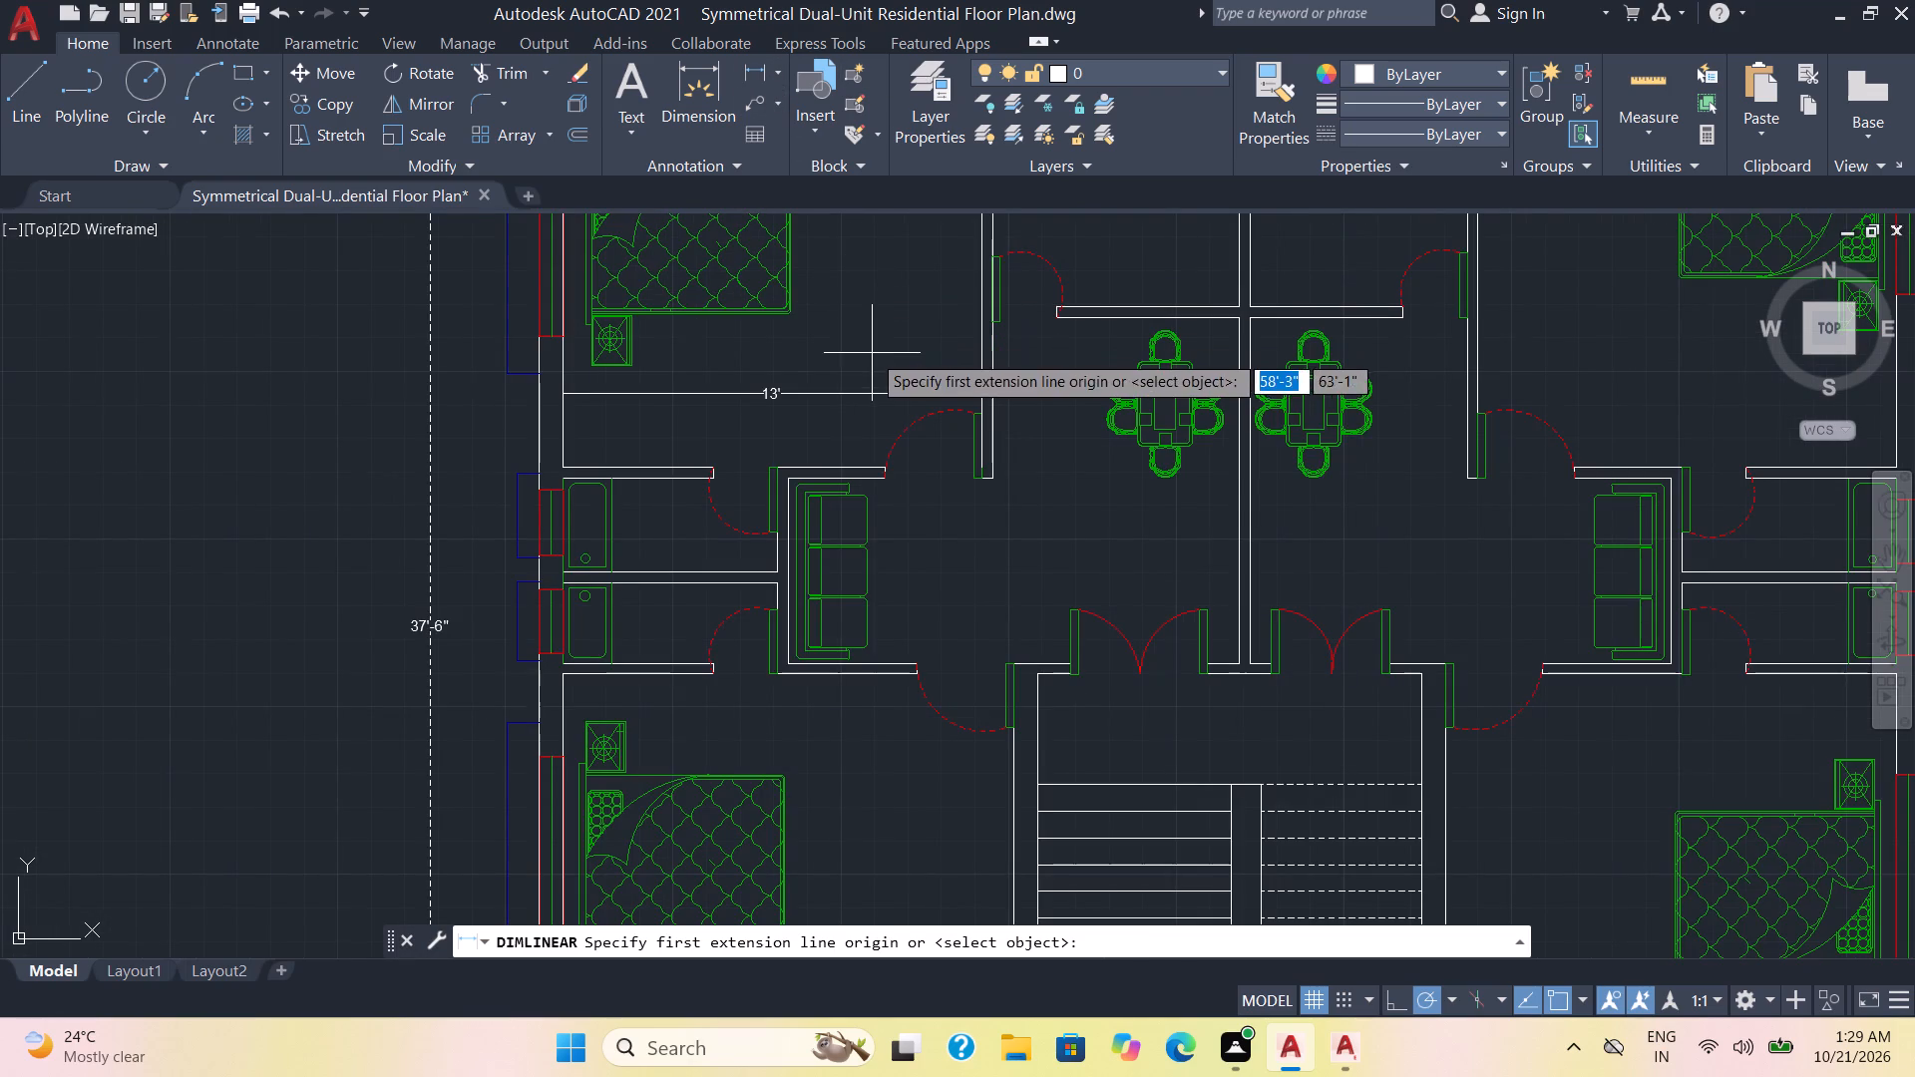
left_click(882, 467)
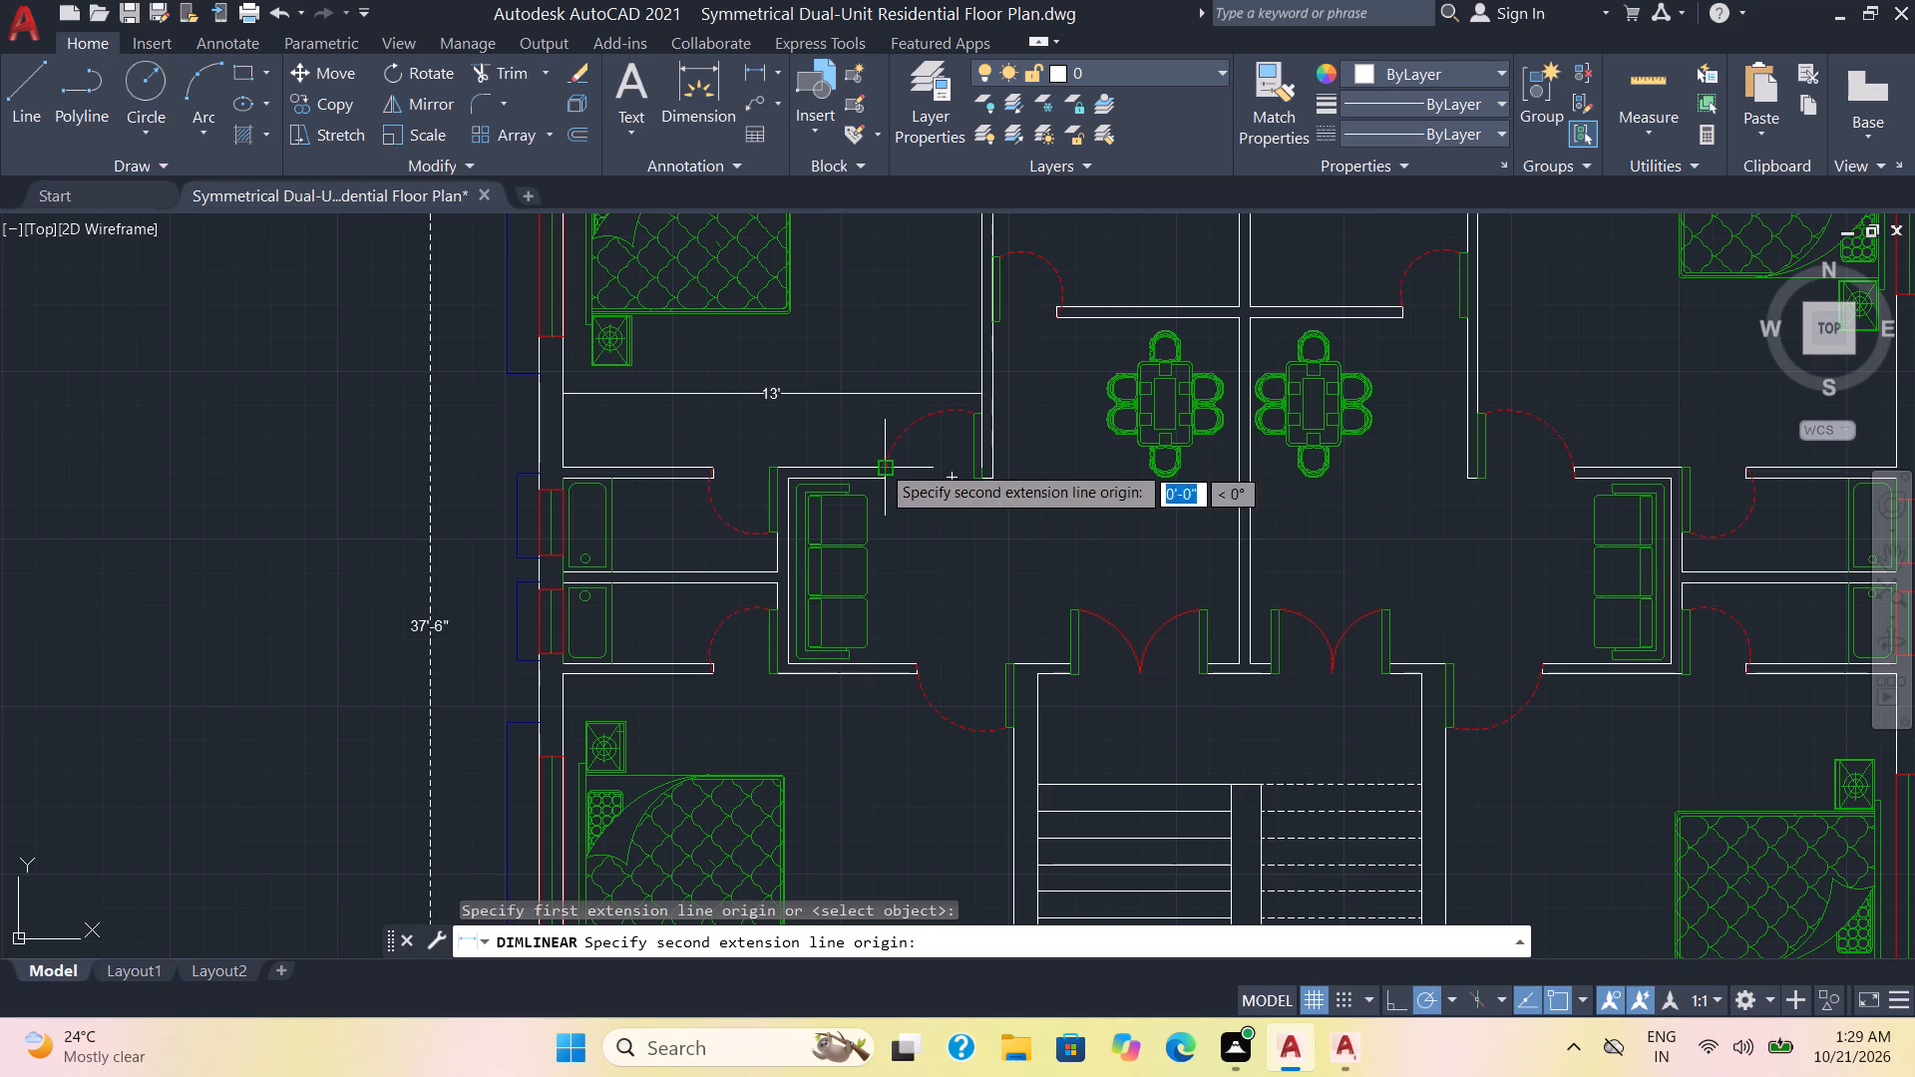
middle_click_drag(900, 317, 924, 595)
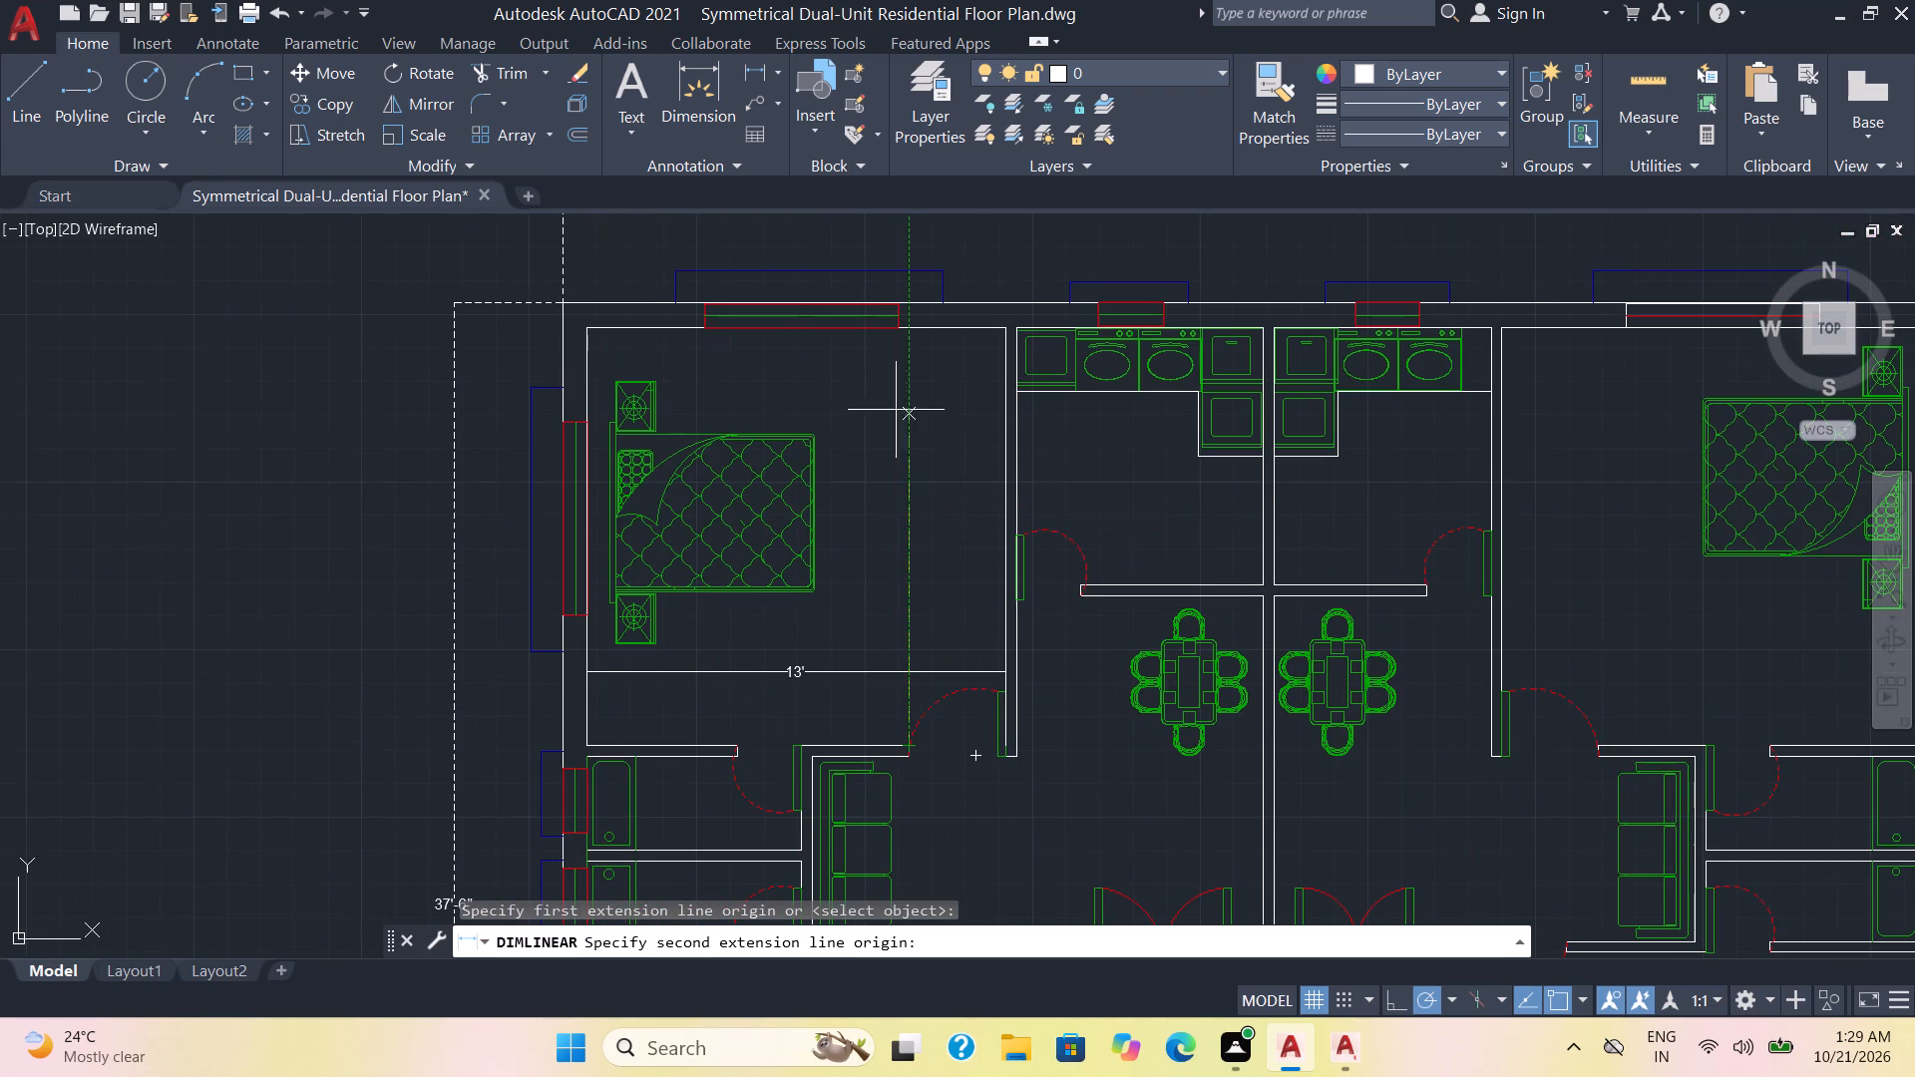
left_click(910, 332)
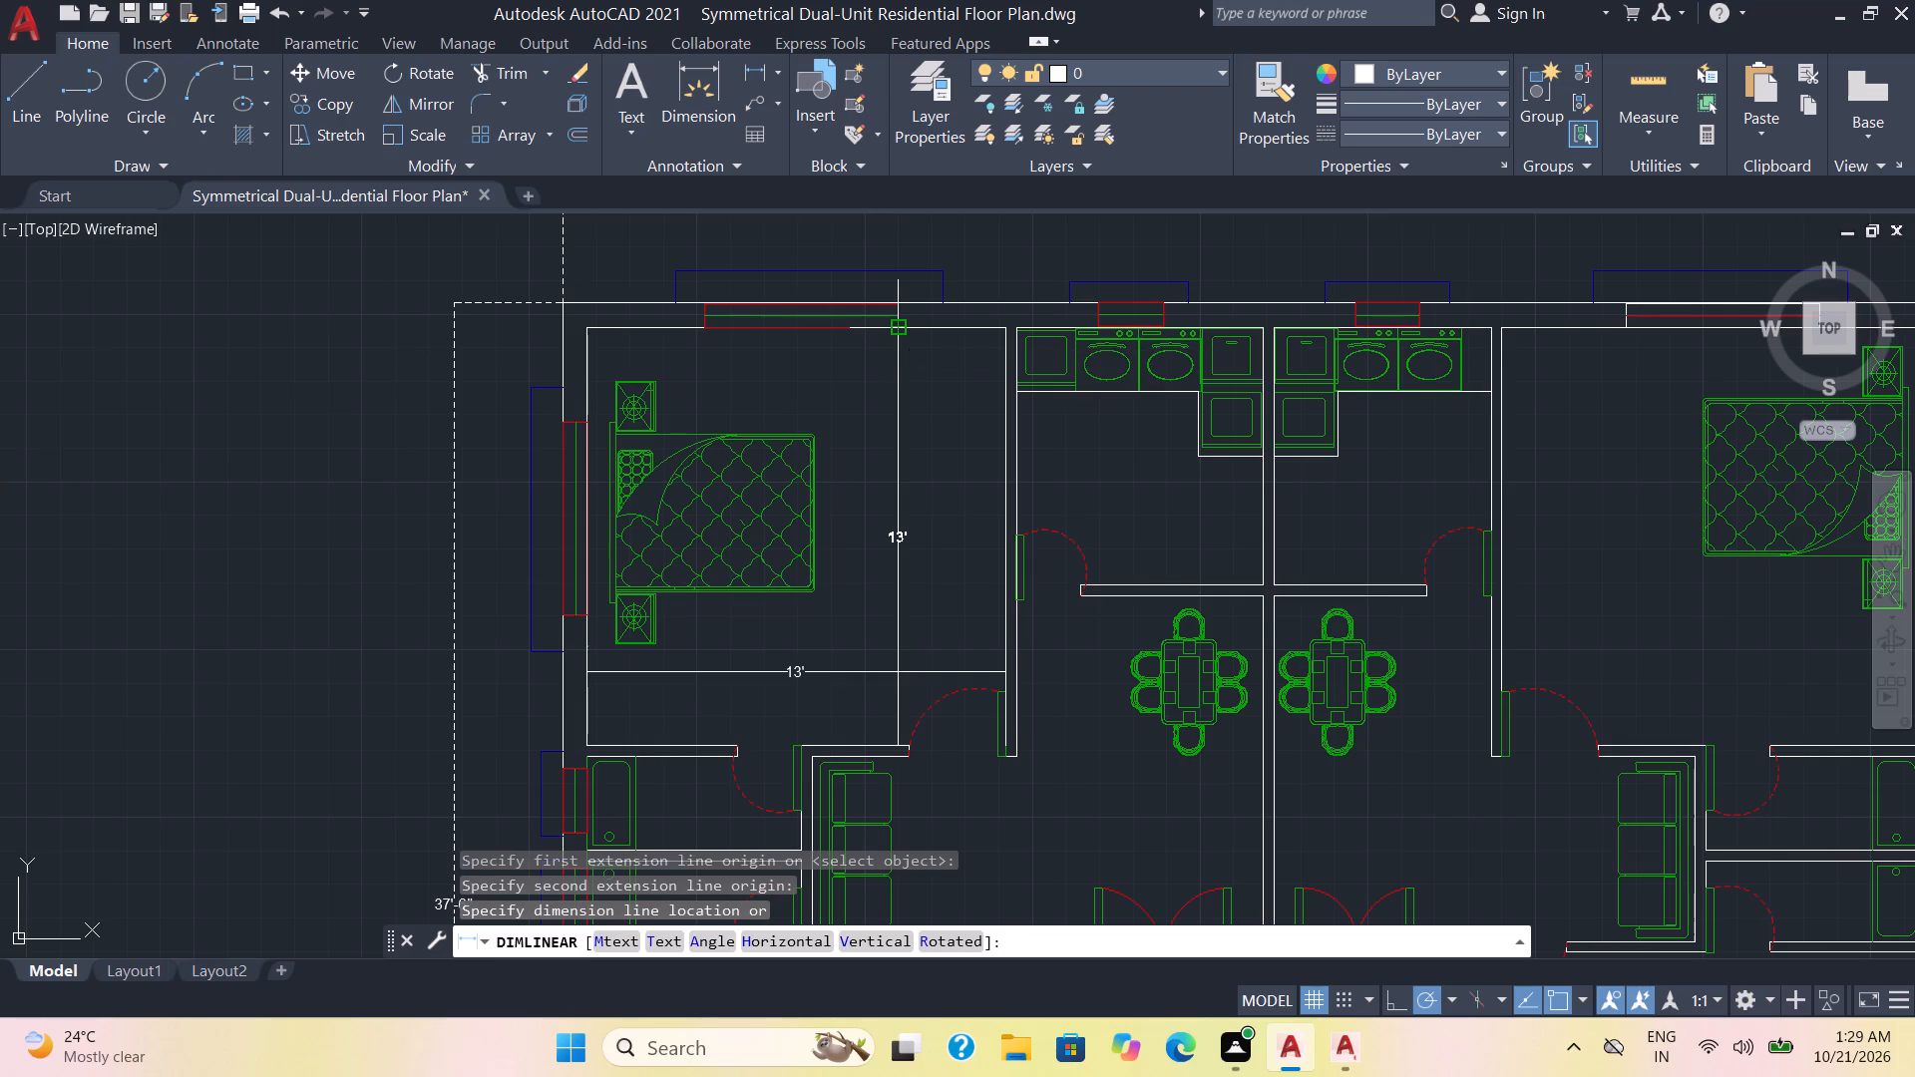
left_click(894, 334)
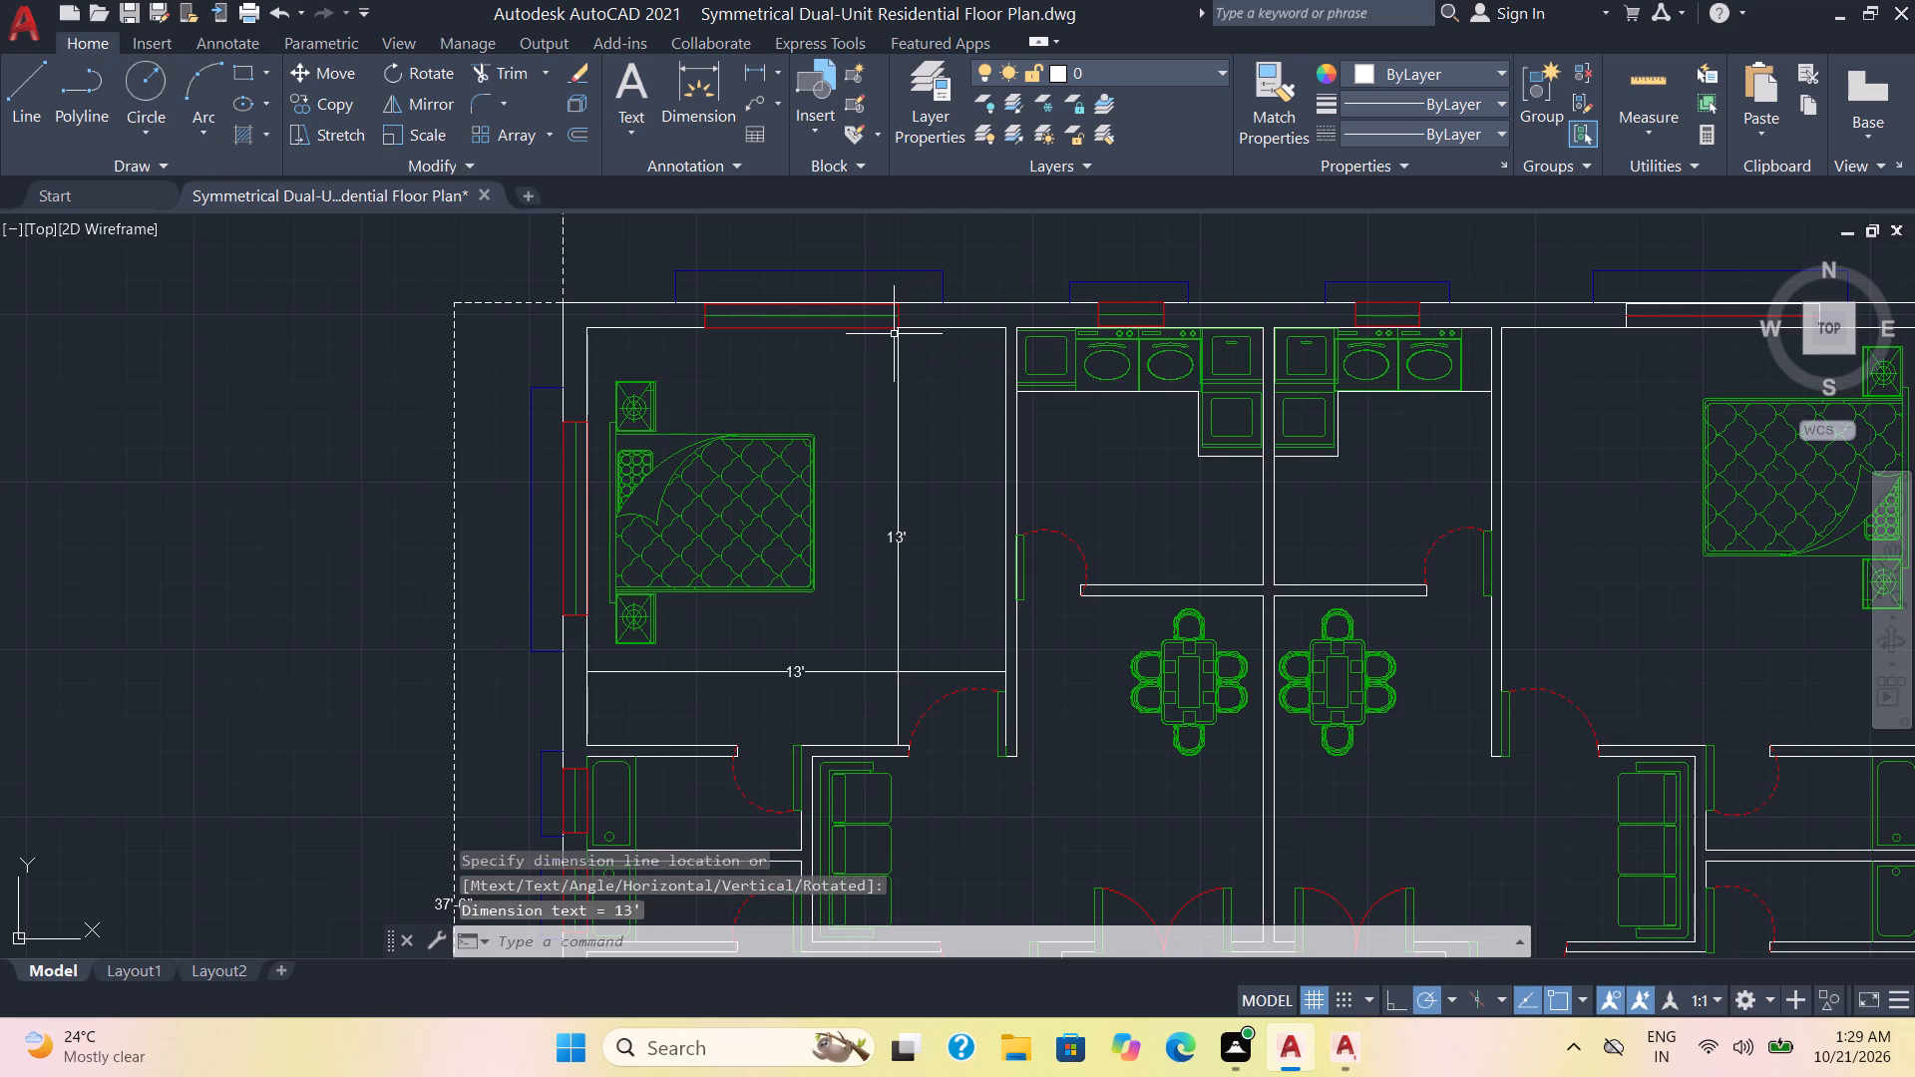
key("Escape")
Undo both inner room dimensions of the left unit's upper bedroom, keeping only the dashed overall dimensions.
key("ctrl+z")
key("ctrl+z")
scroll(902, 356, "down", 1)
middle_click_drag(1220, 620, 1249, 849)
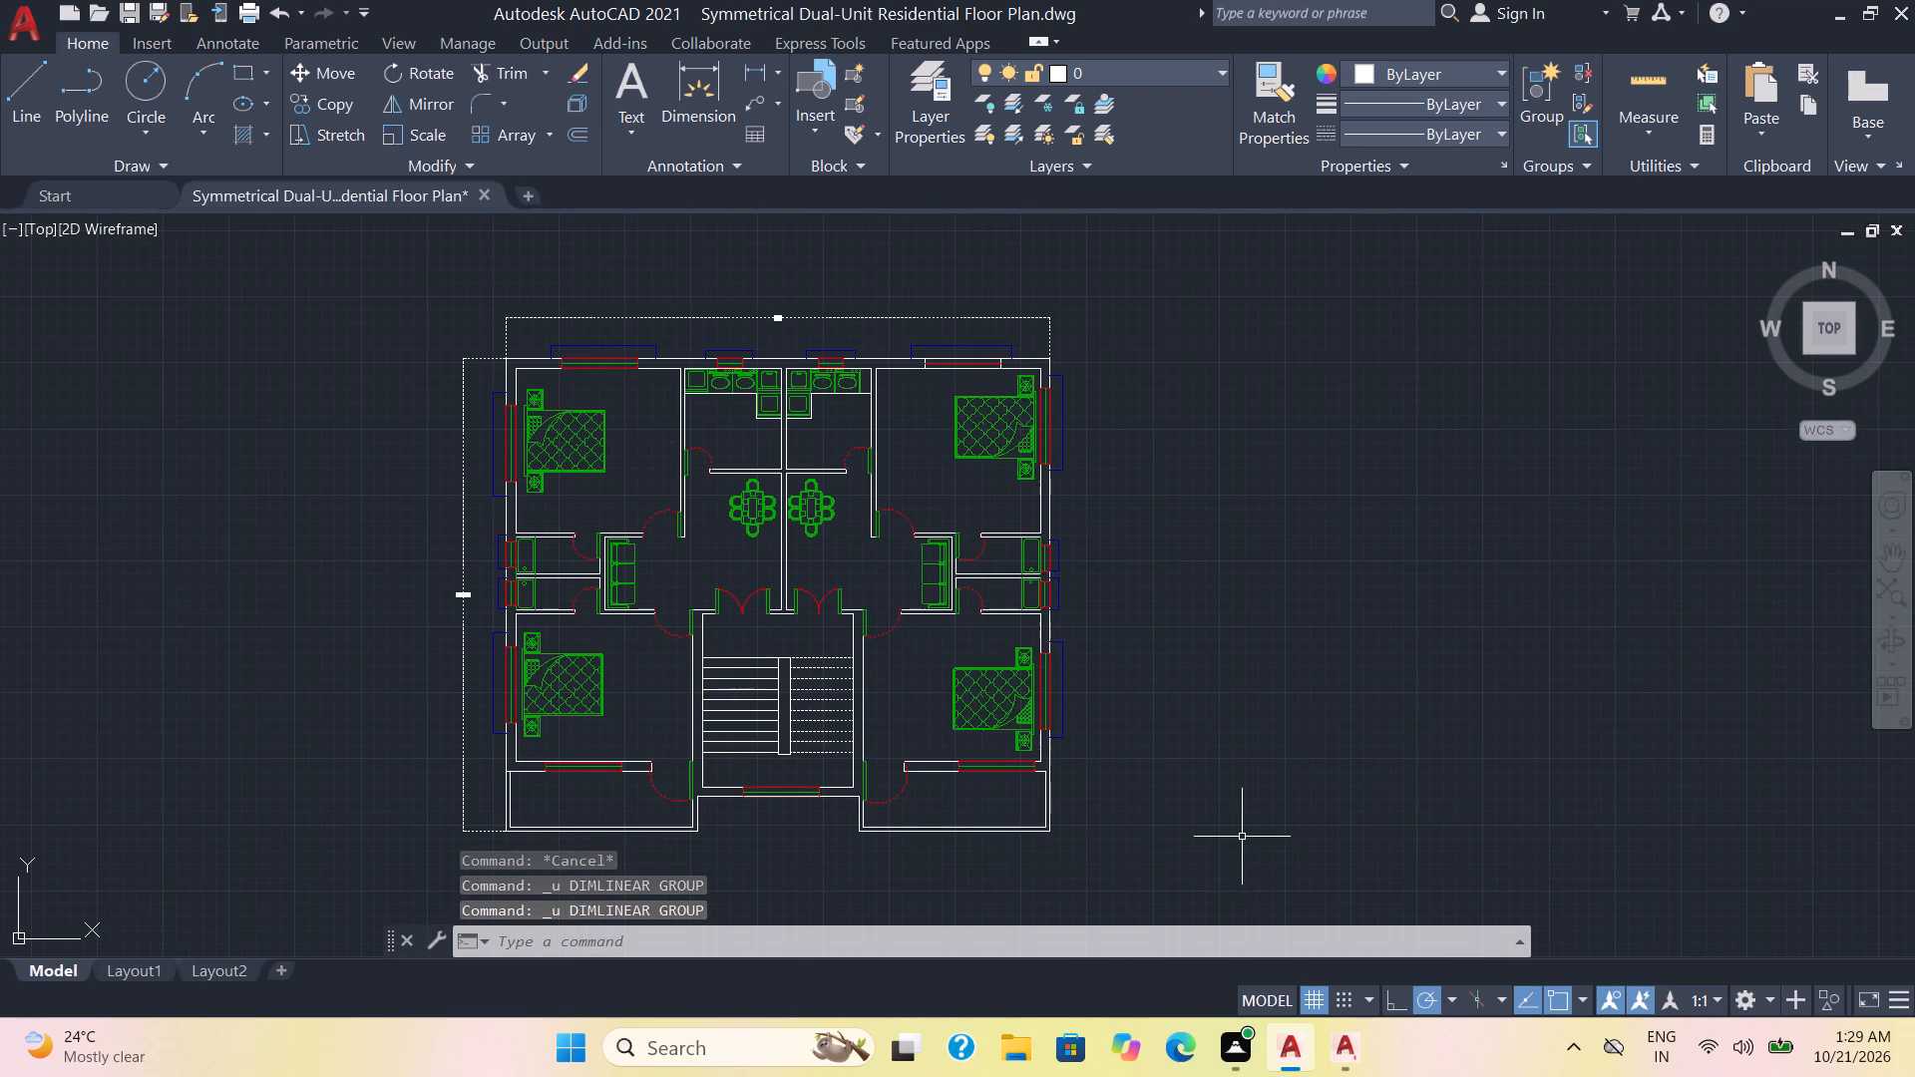
Save the drawing without individual room dimensions.
key("ctrl+s")
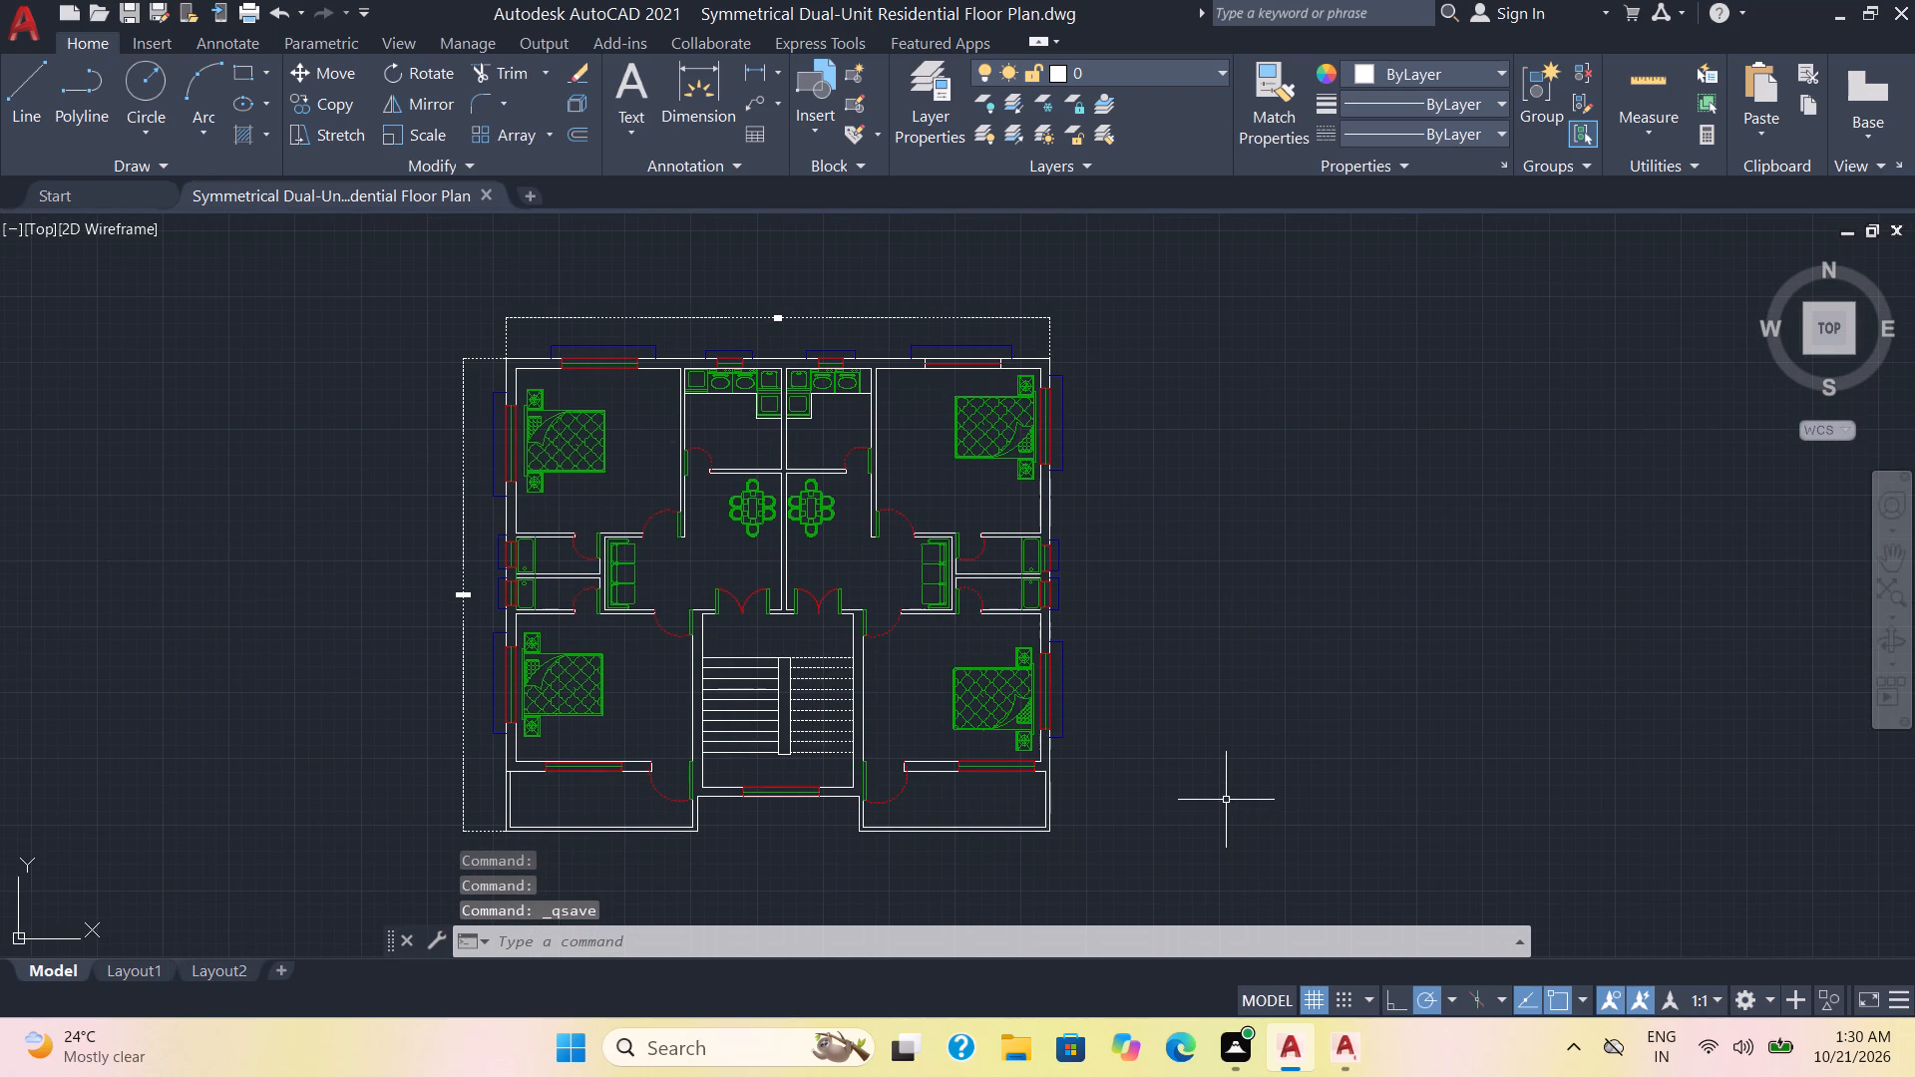
key("ctrl+s")
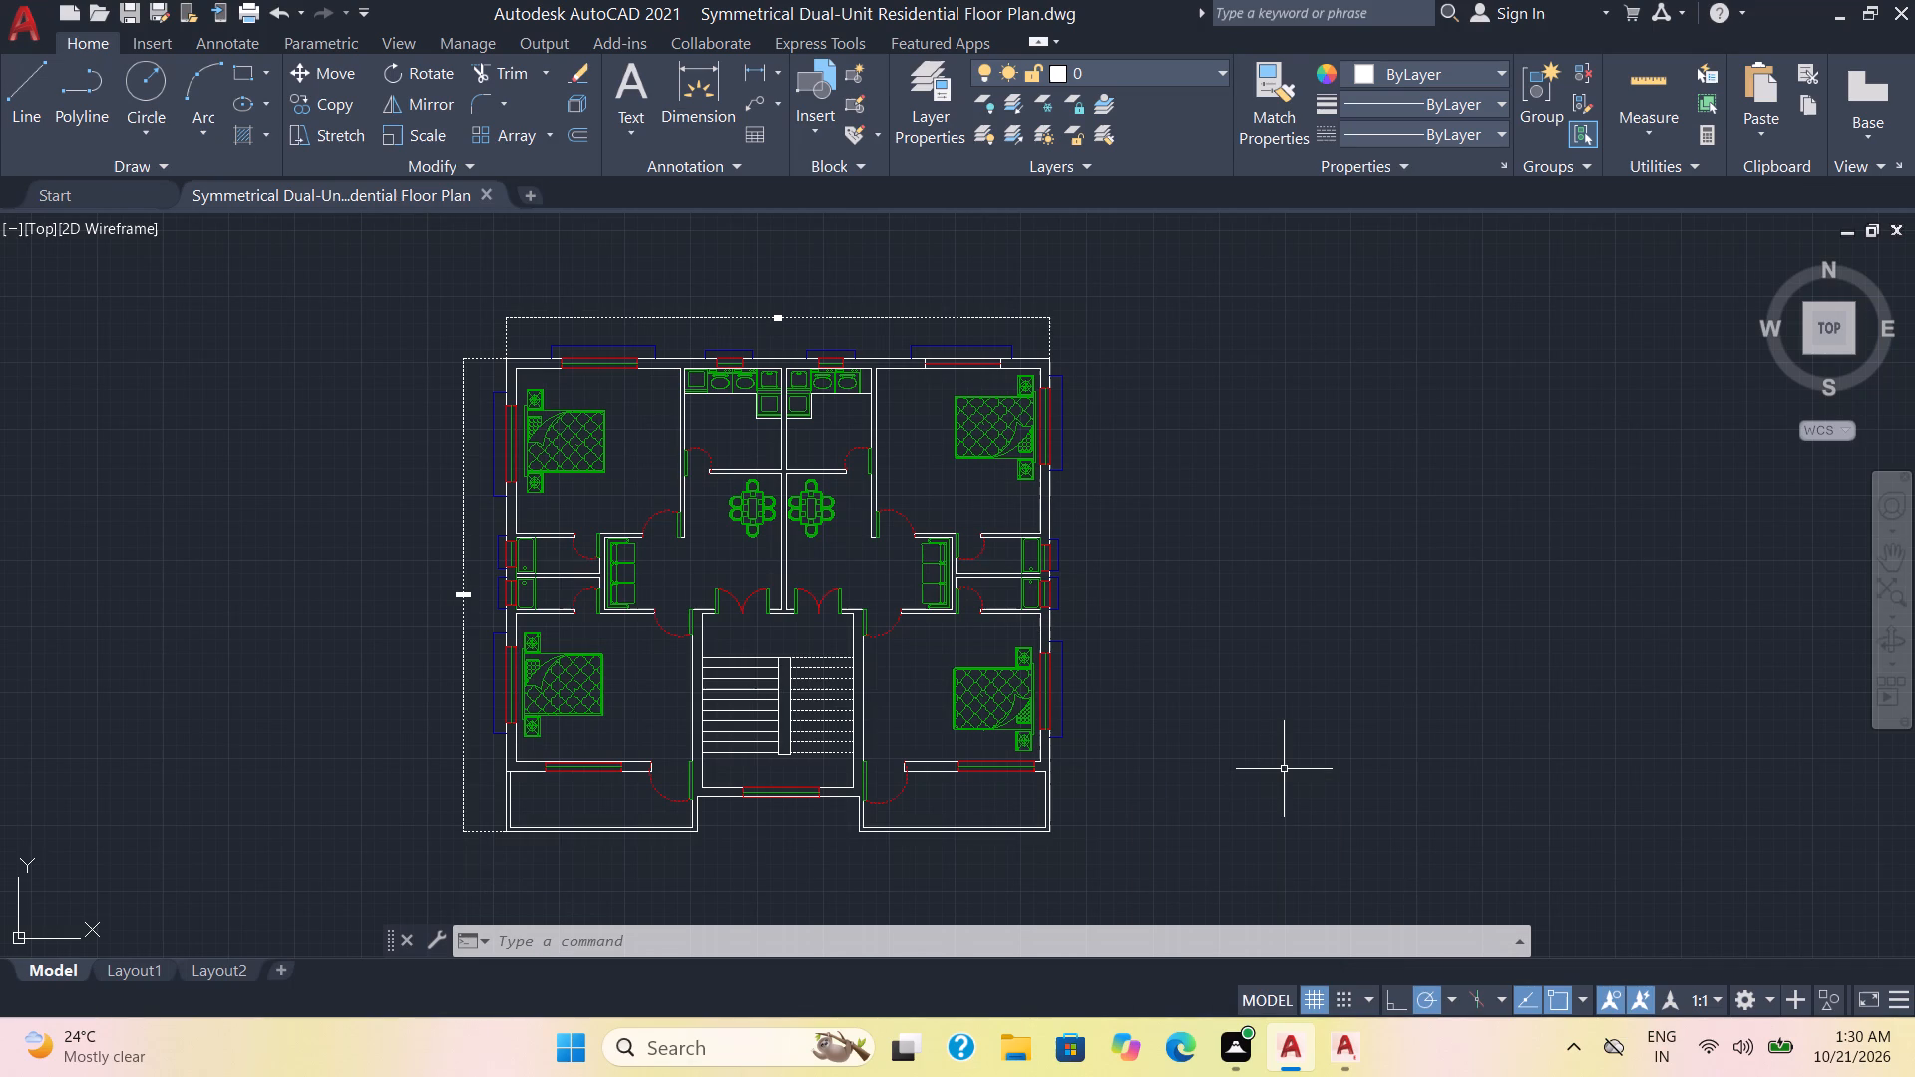
Move the right unit's outermost oval-door kitchen appliance 8" horizontally toward the bedroom wall.
scroll(1284, 769, "down", 1)
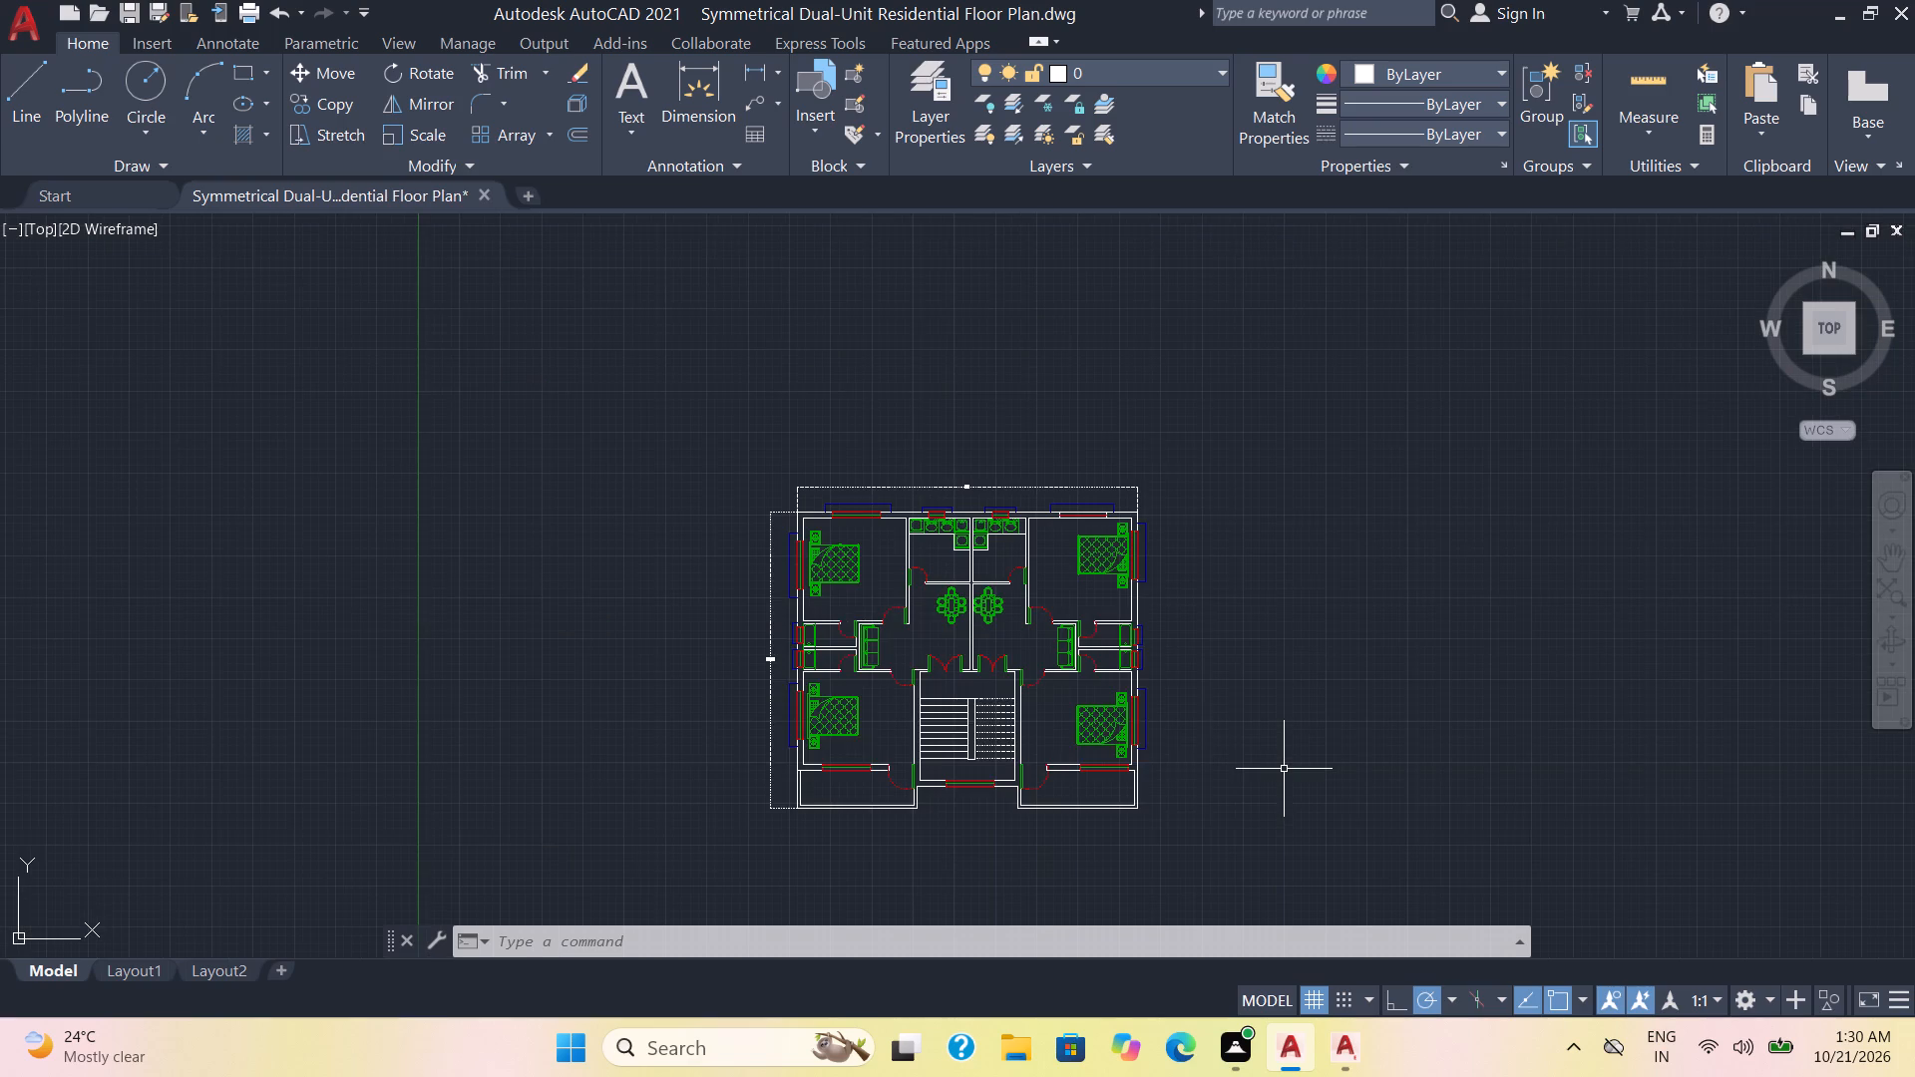
scroll(1181, 754, "up", 3)
middle_click_drag(607, 335, 608, 344)
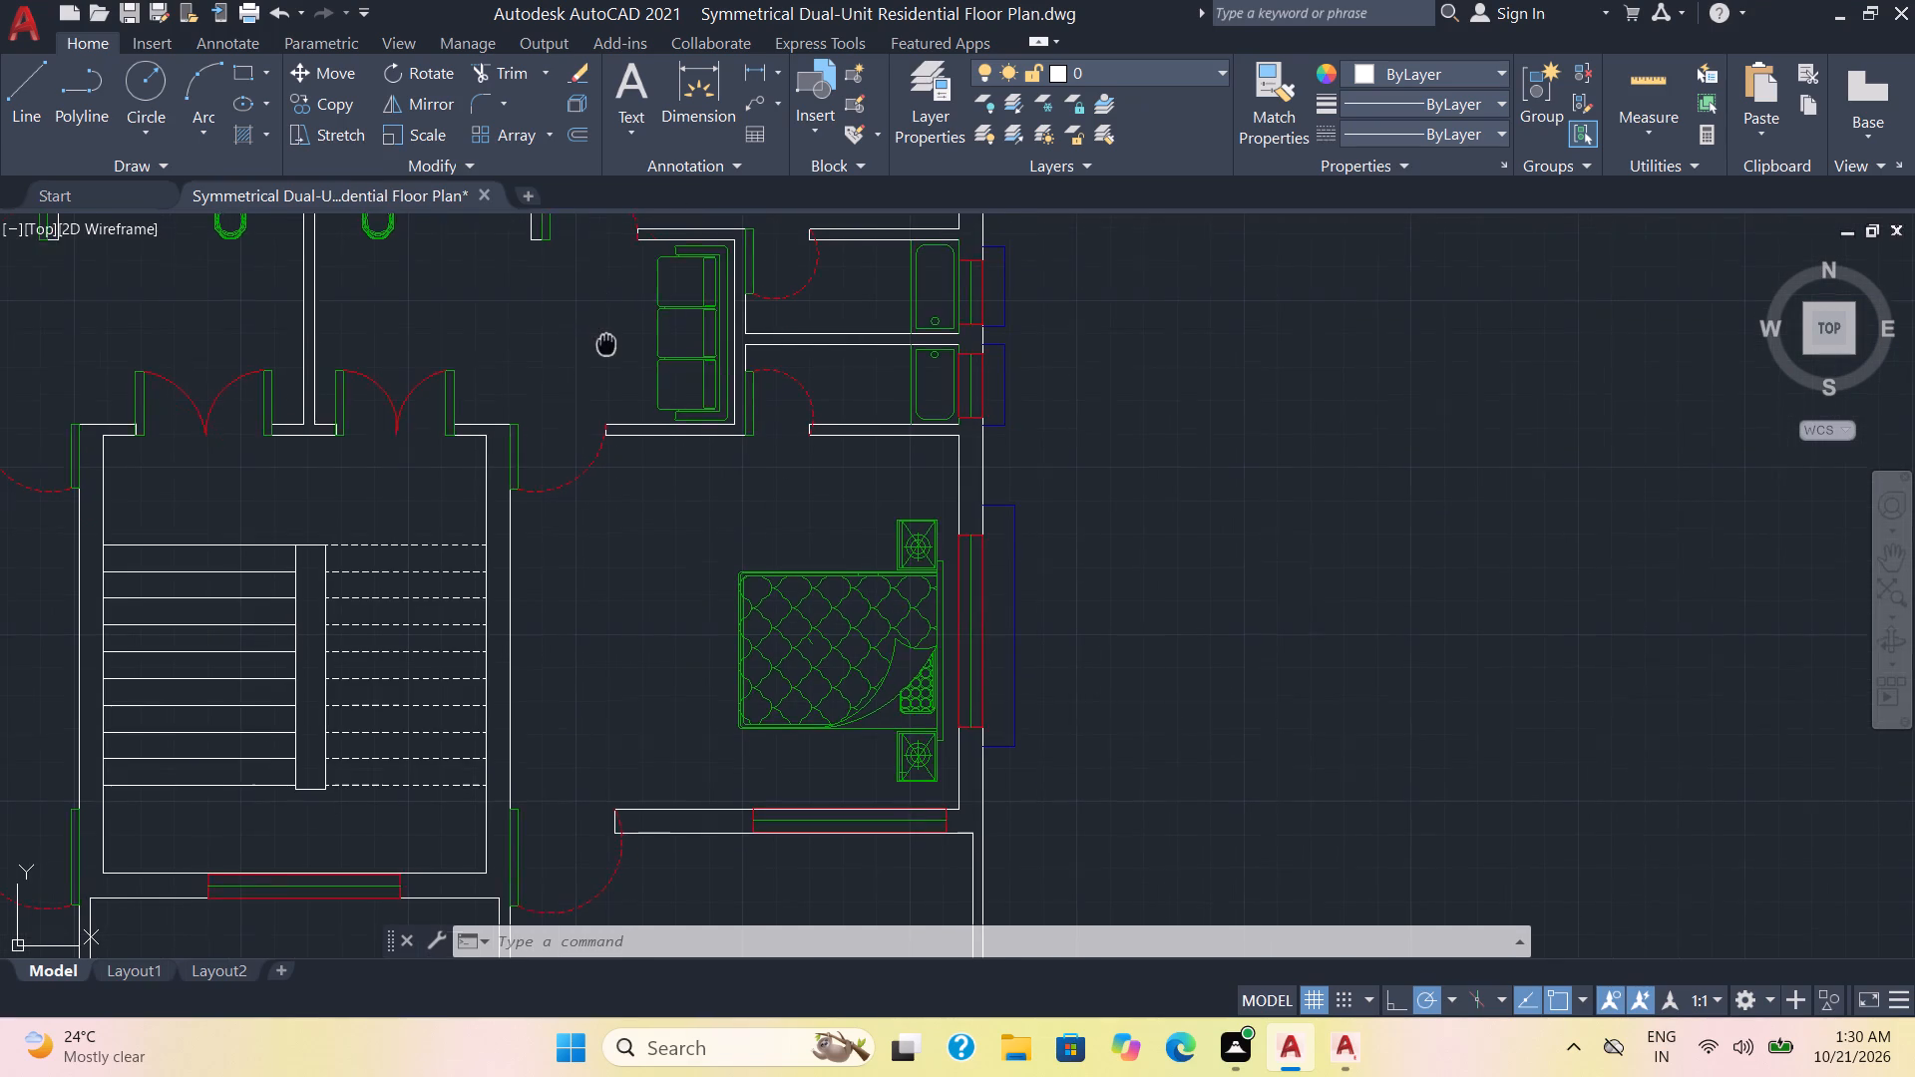
middle_click_drag(608, 344, 864, 610)
middle_click_drag(880, 373, 1310, 861)
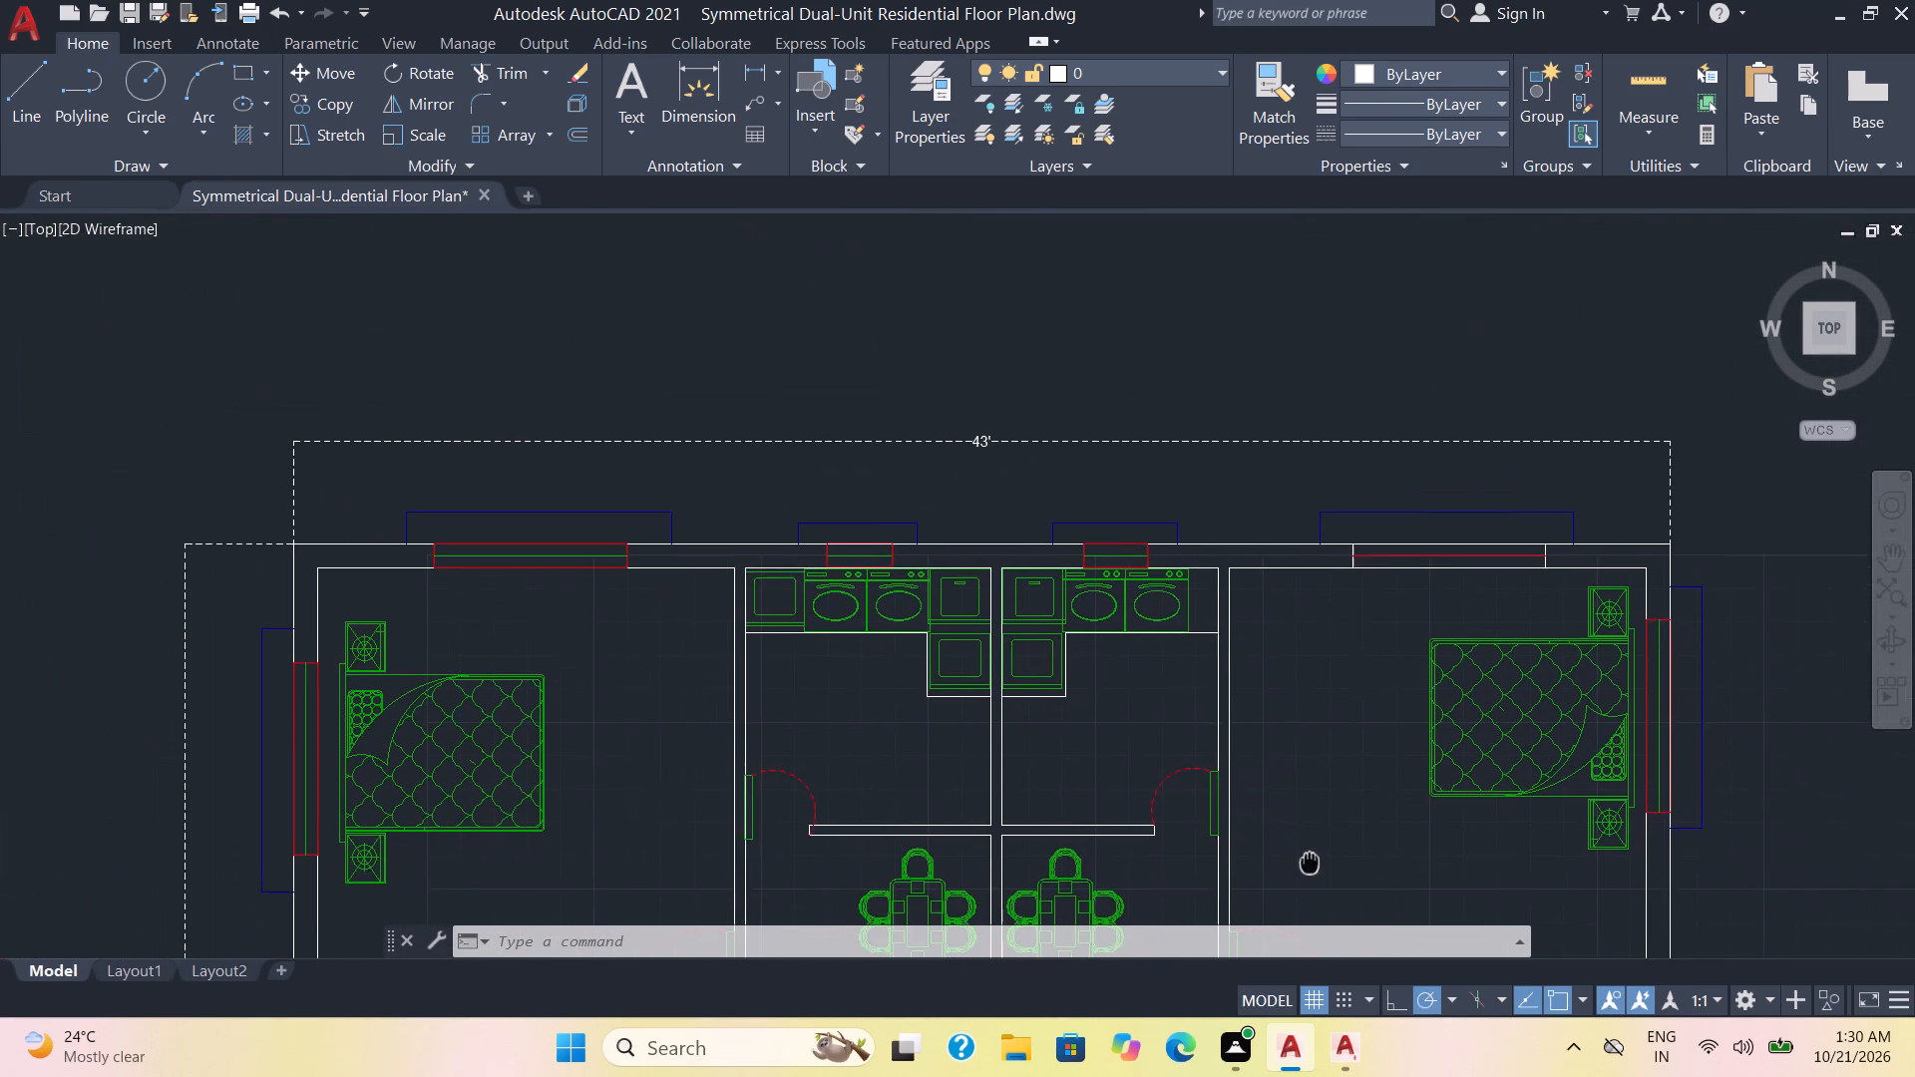
middle_click_drag(1310, 861, 1314, 839)
scroll(1147, 772, "up", 1)
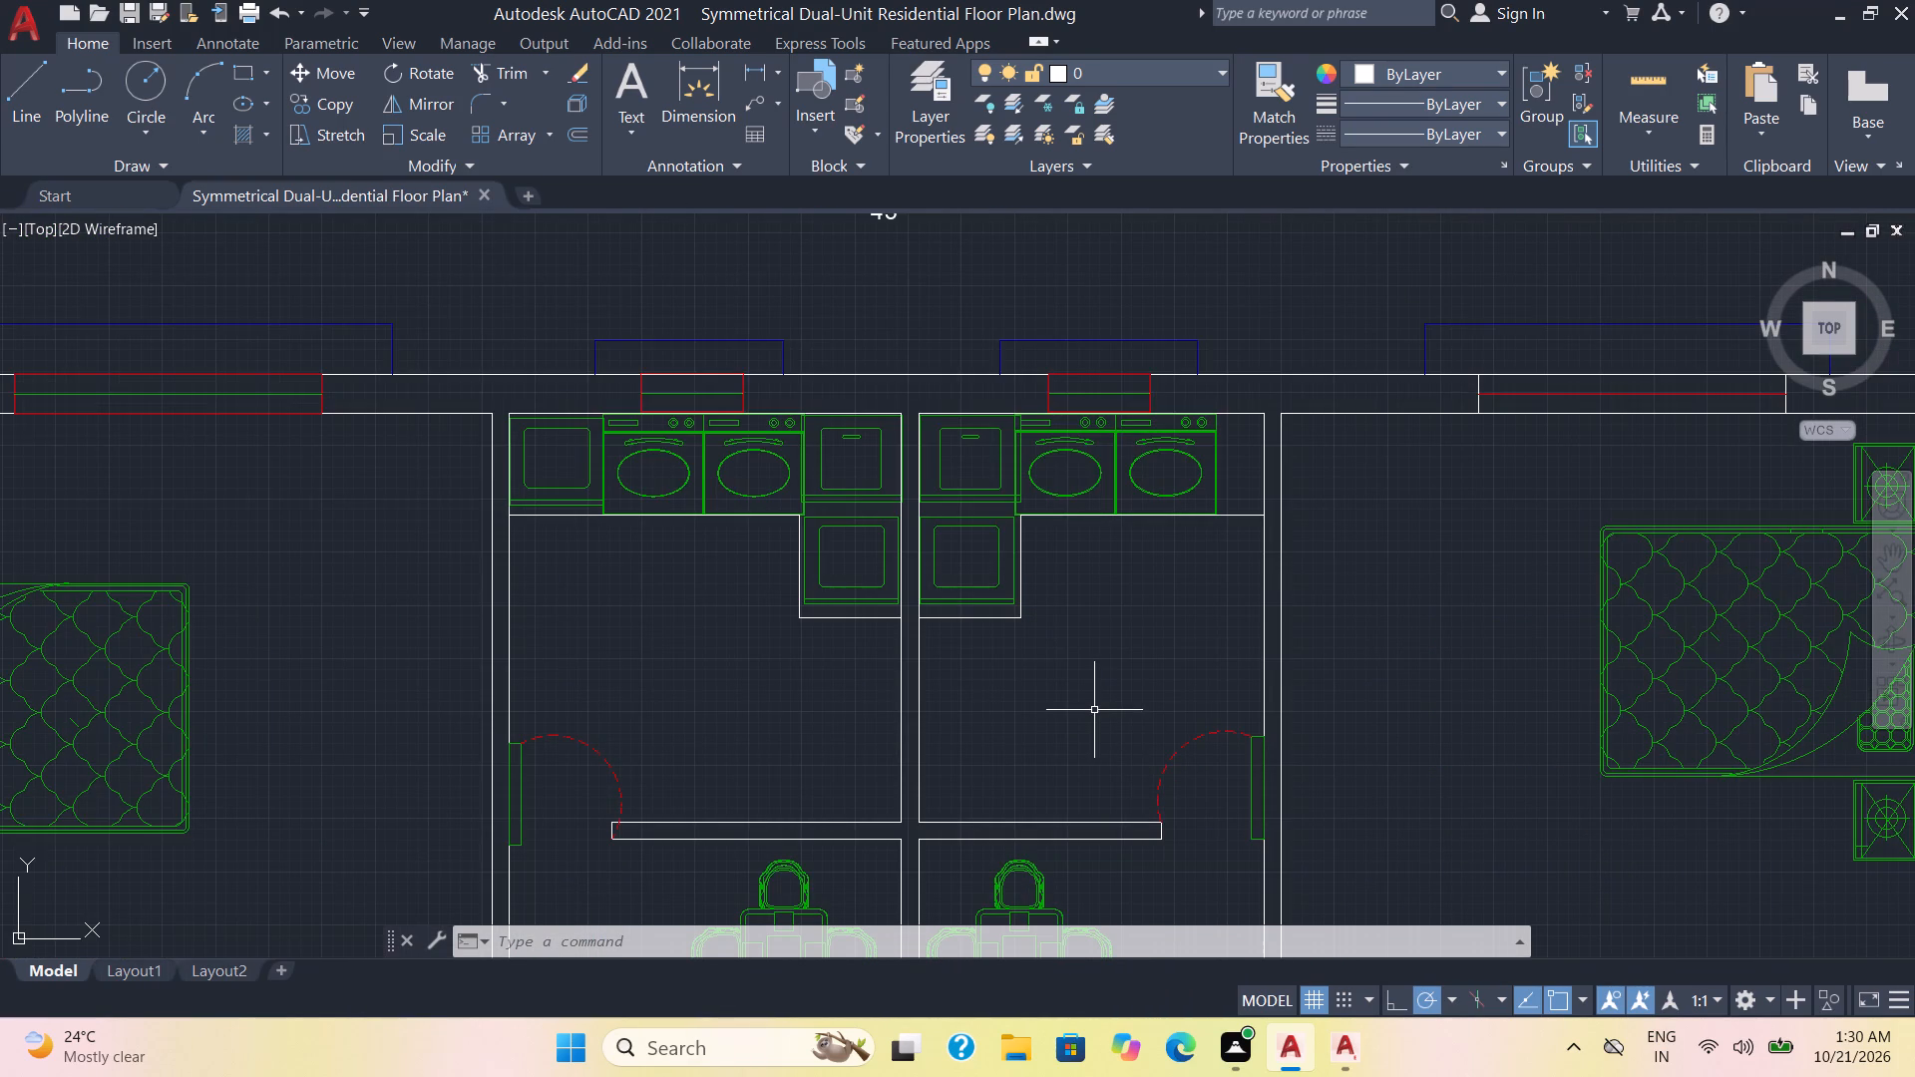
scroll(1094, 710, "up", 1)
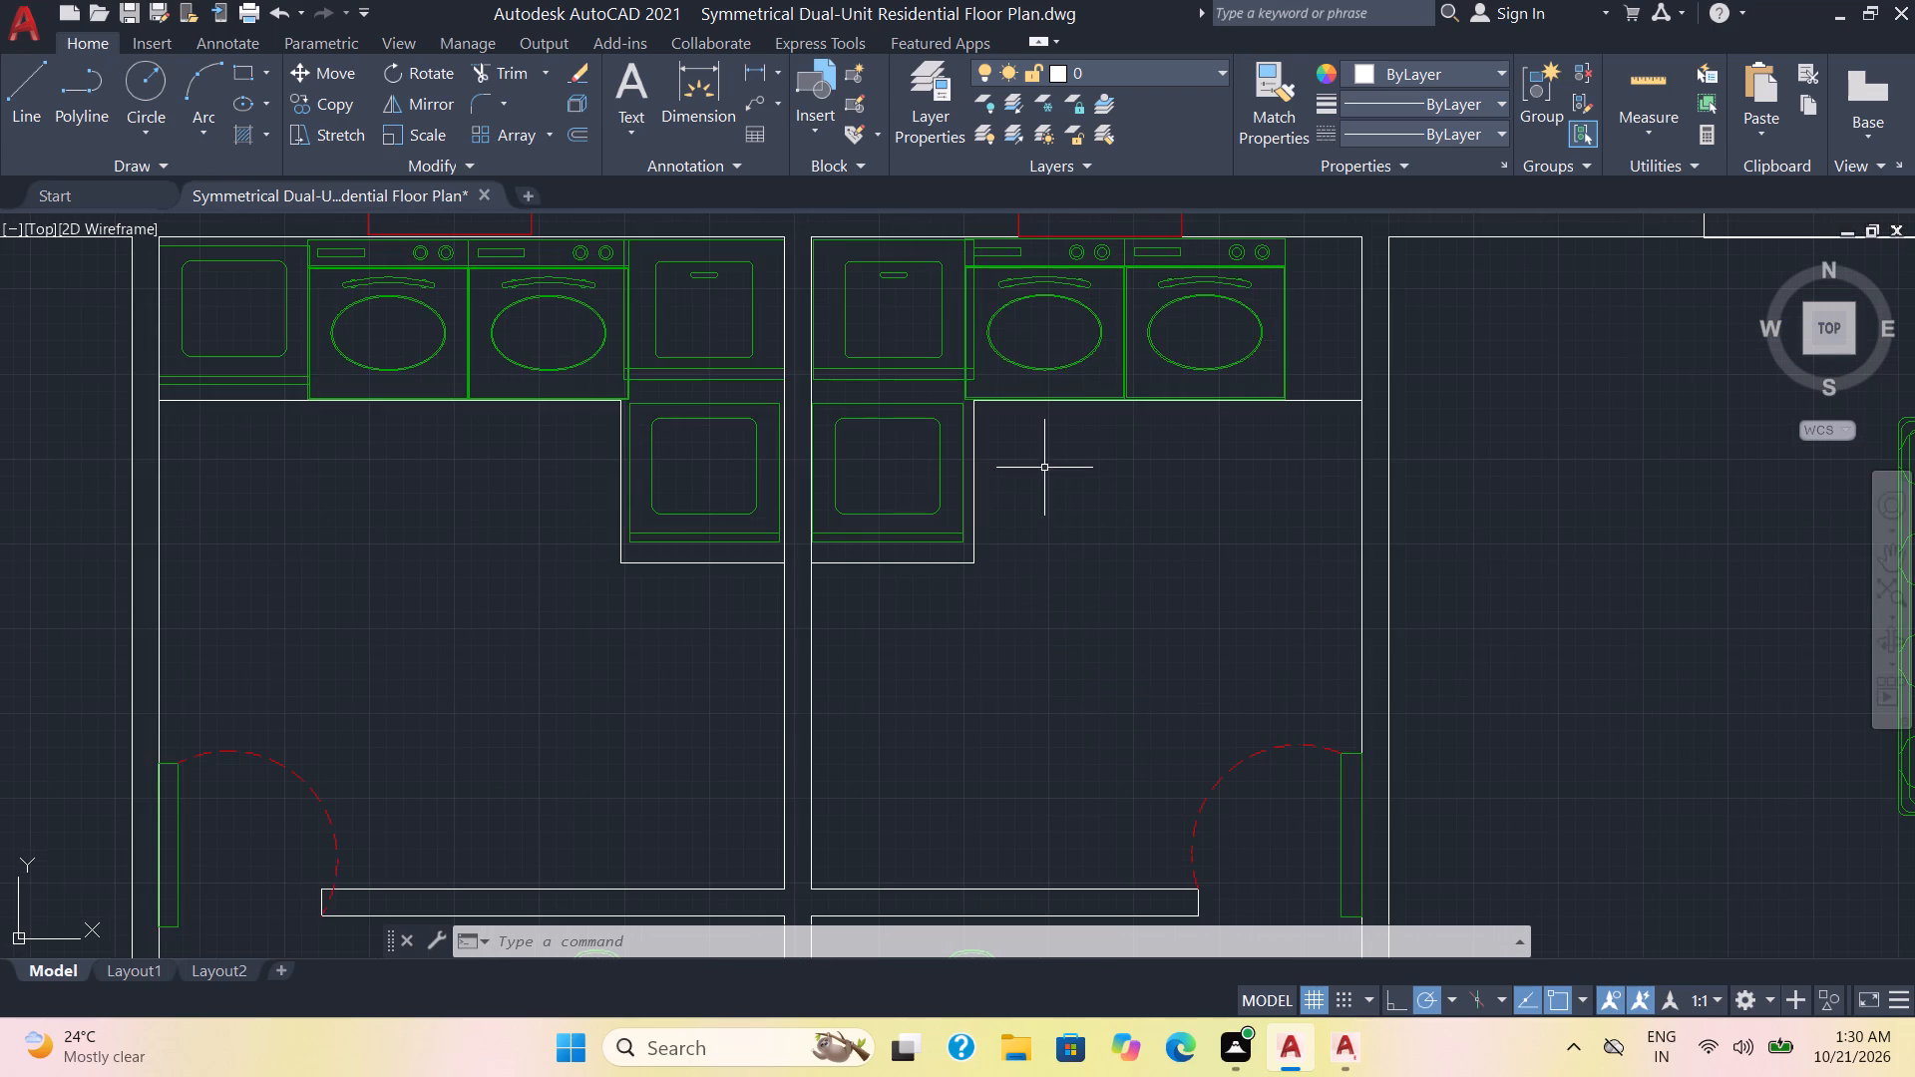
left_click(1169, 362)
key("m")
key("Return")
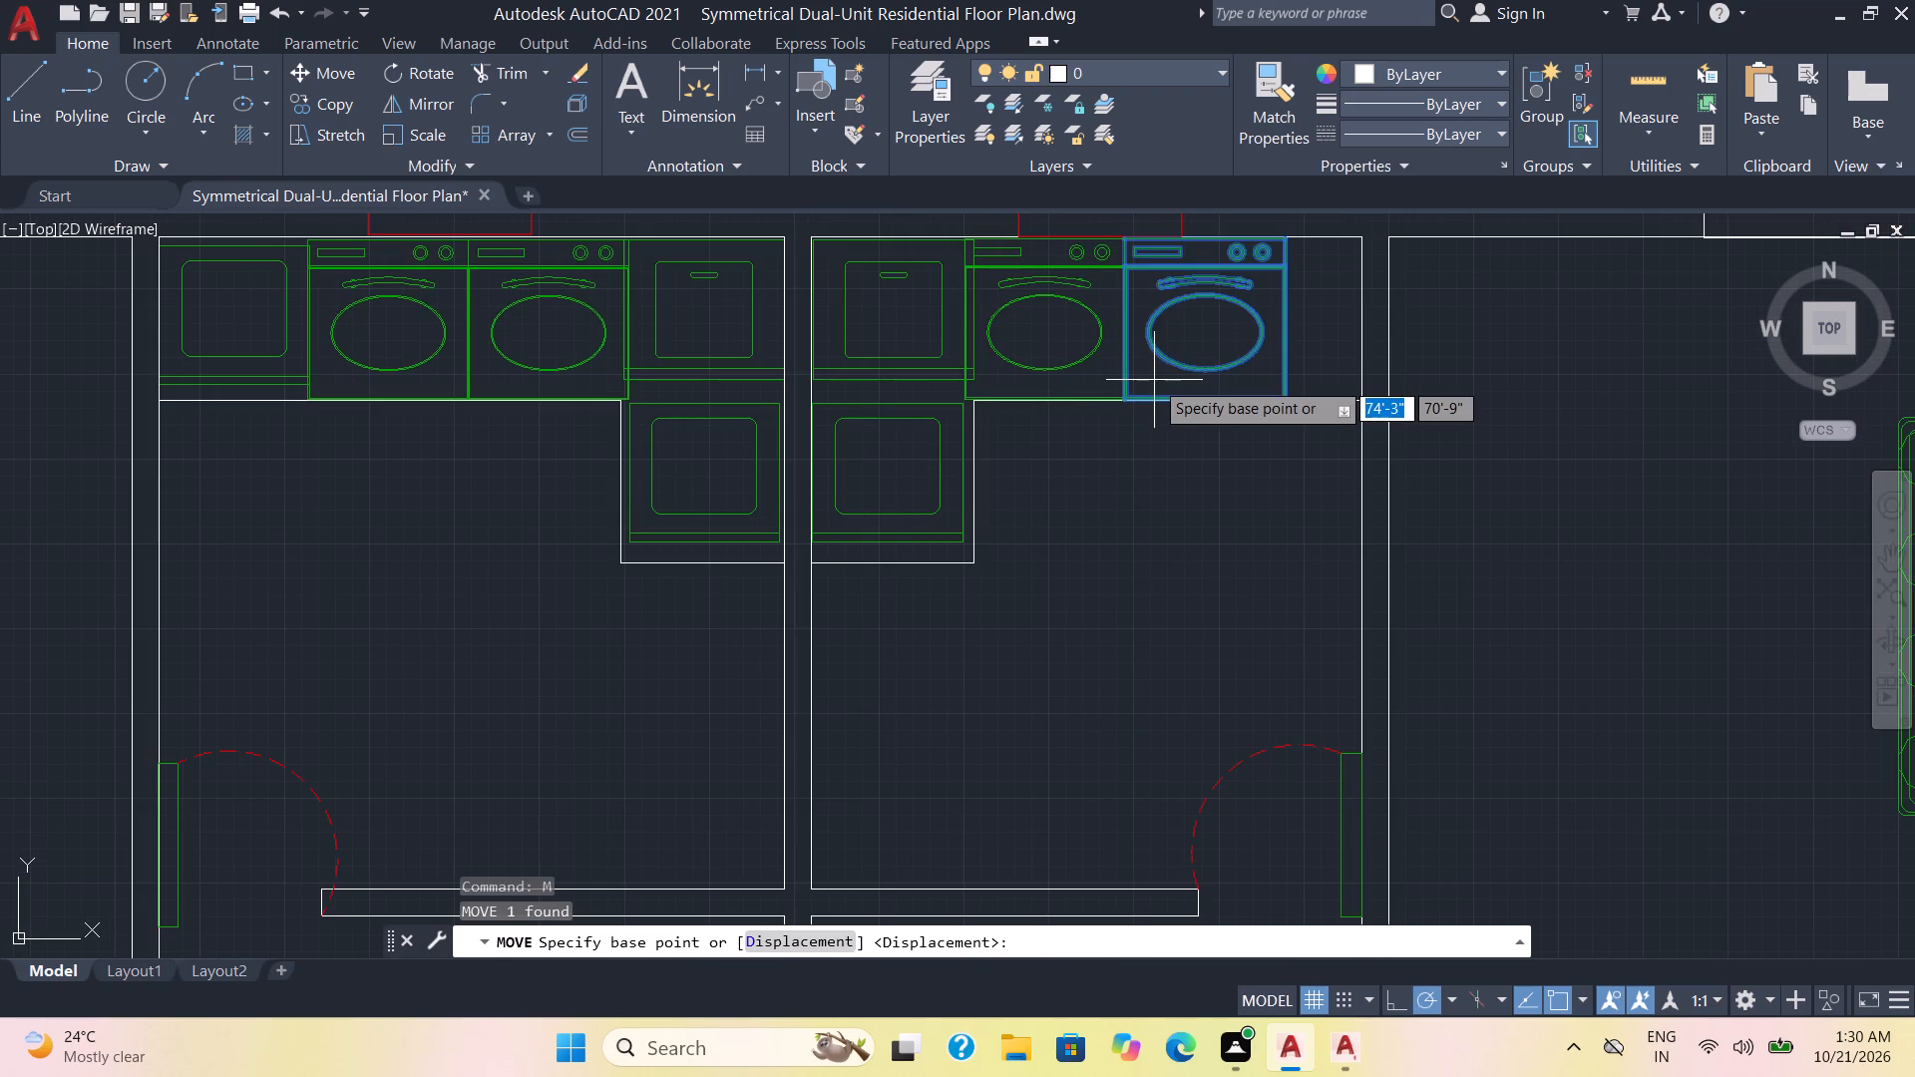
left_click(1199, 335)
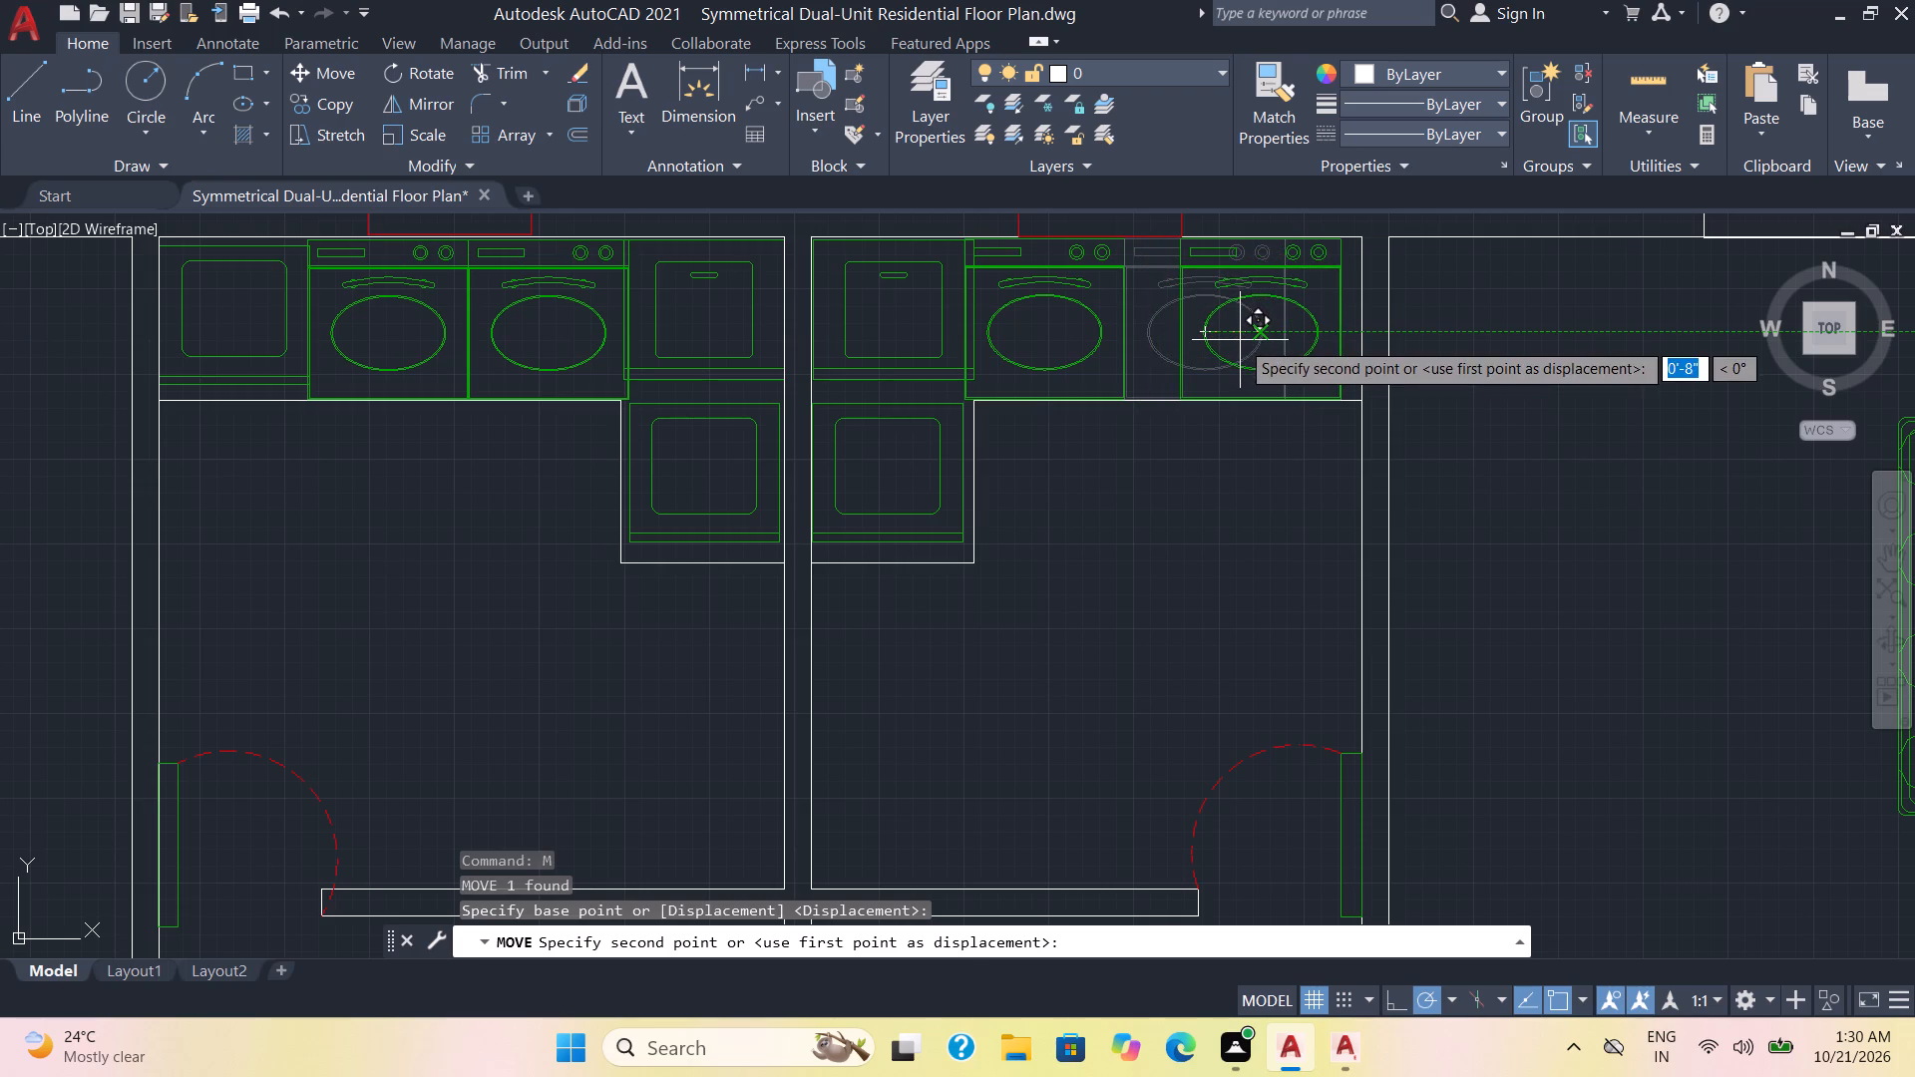
left_click(1240, 340)
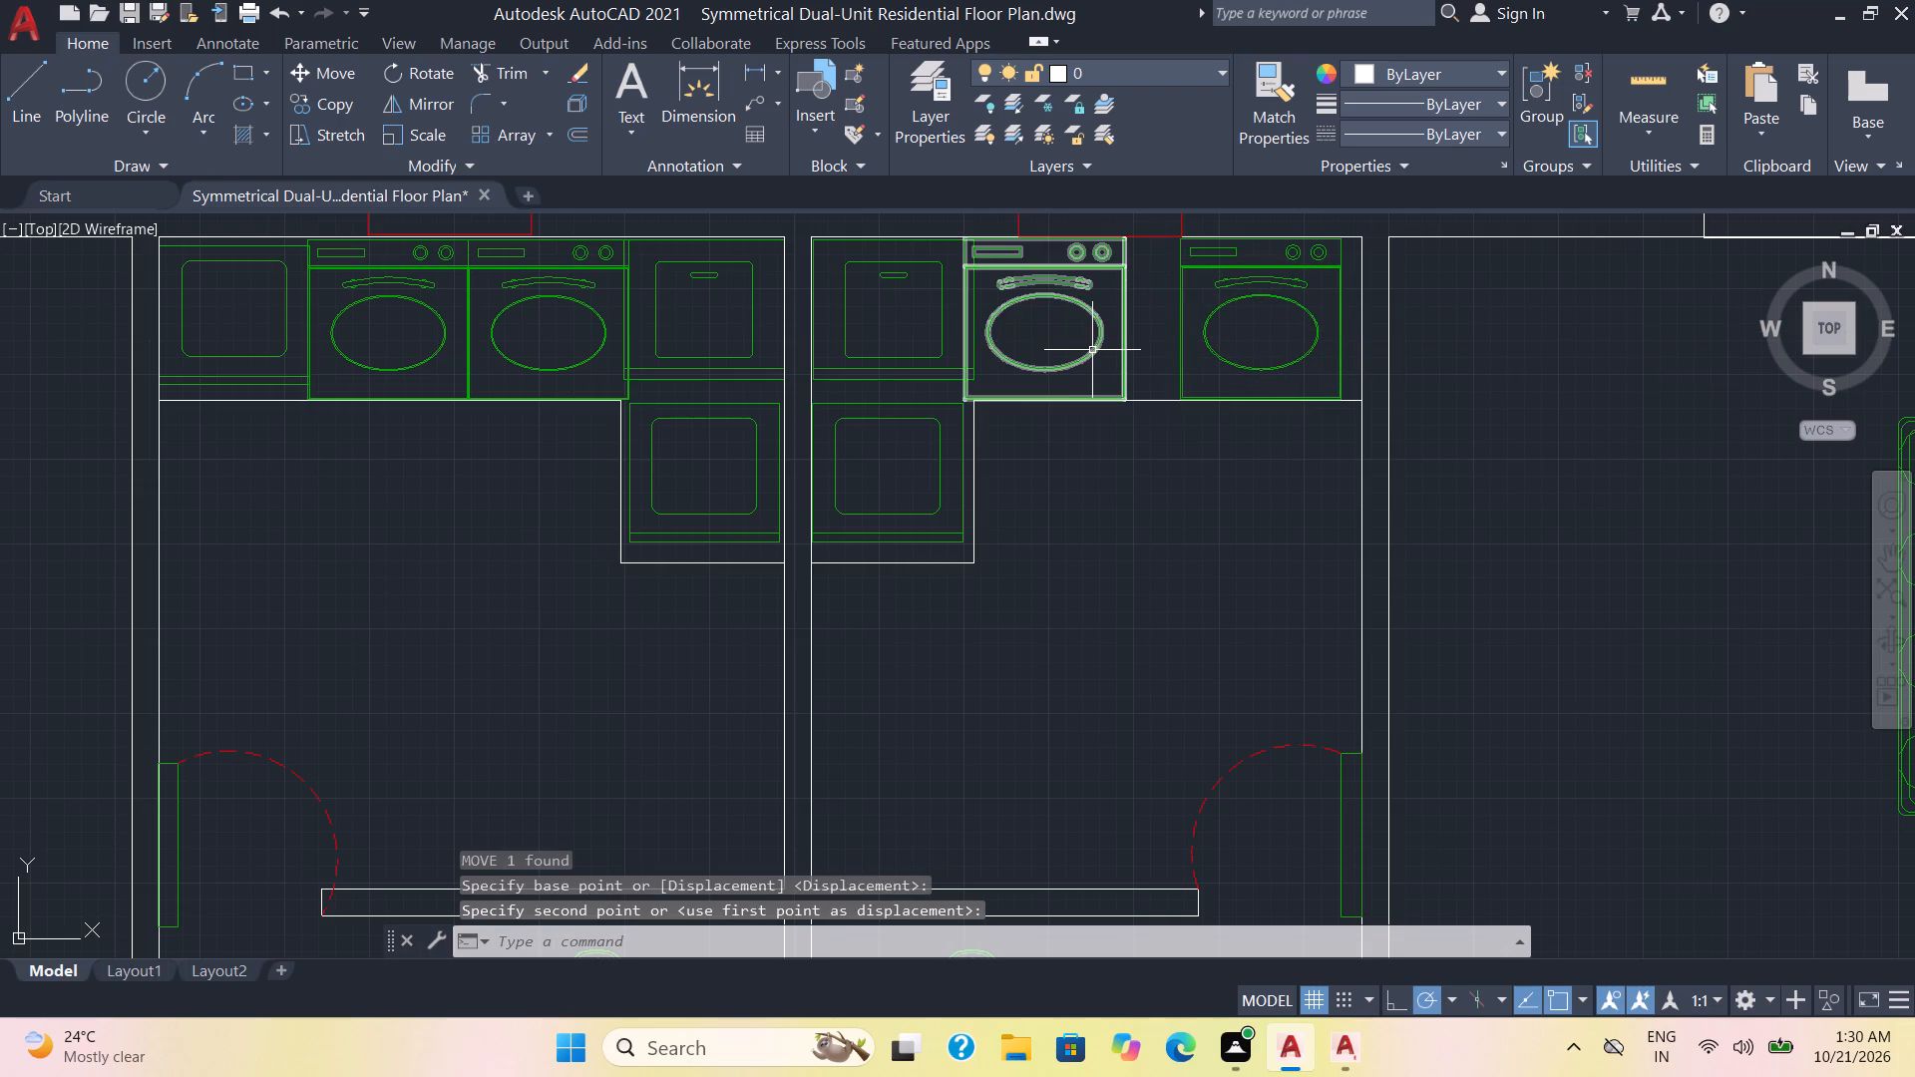
Move the right unit's other oval-door kitchen appliance horizontally so it sits against the one just moved.
left_click(1093, 350)
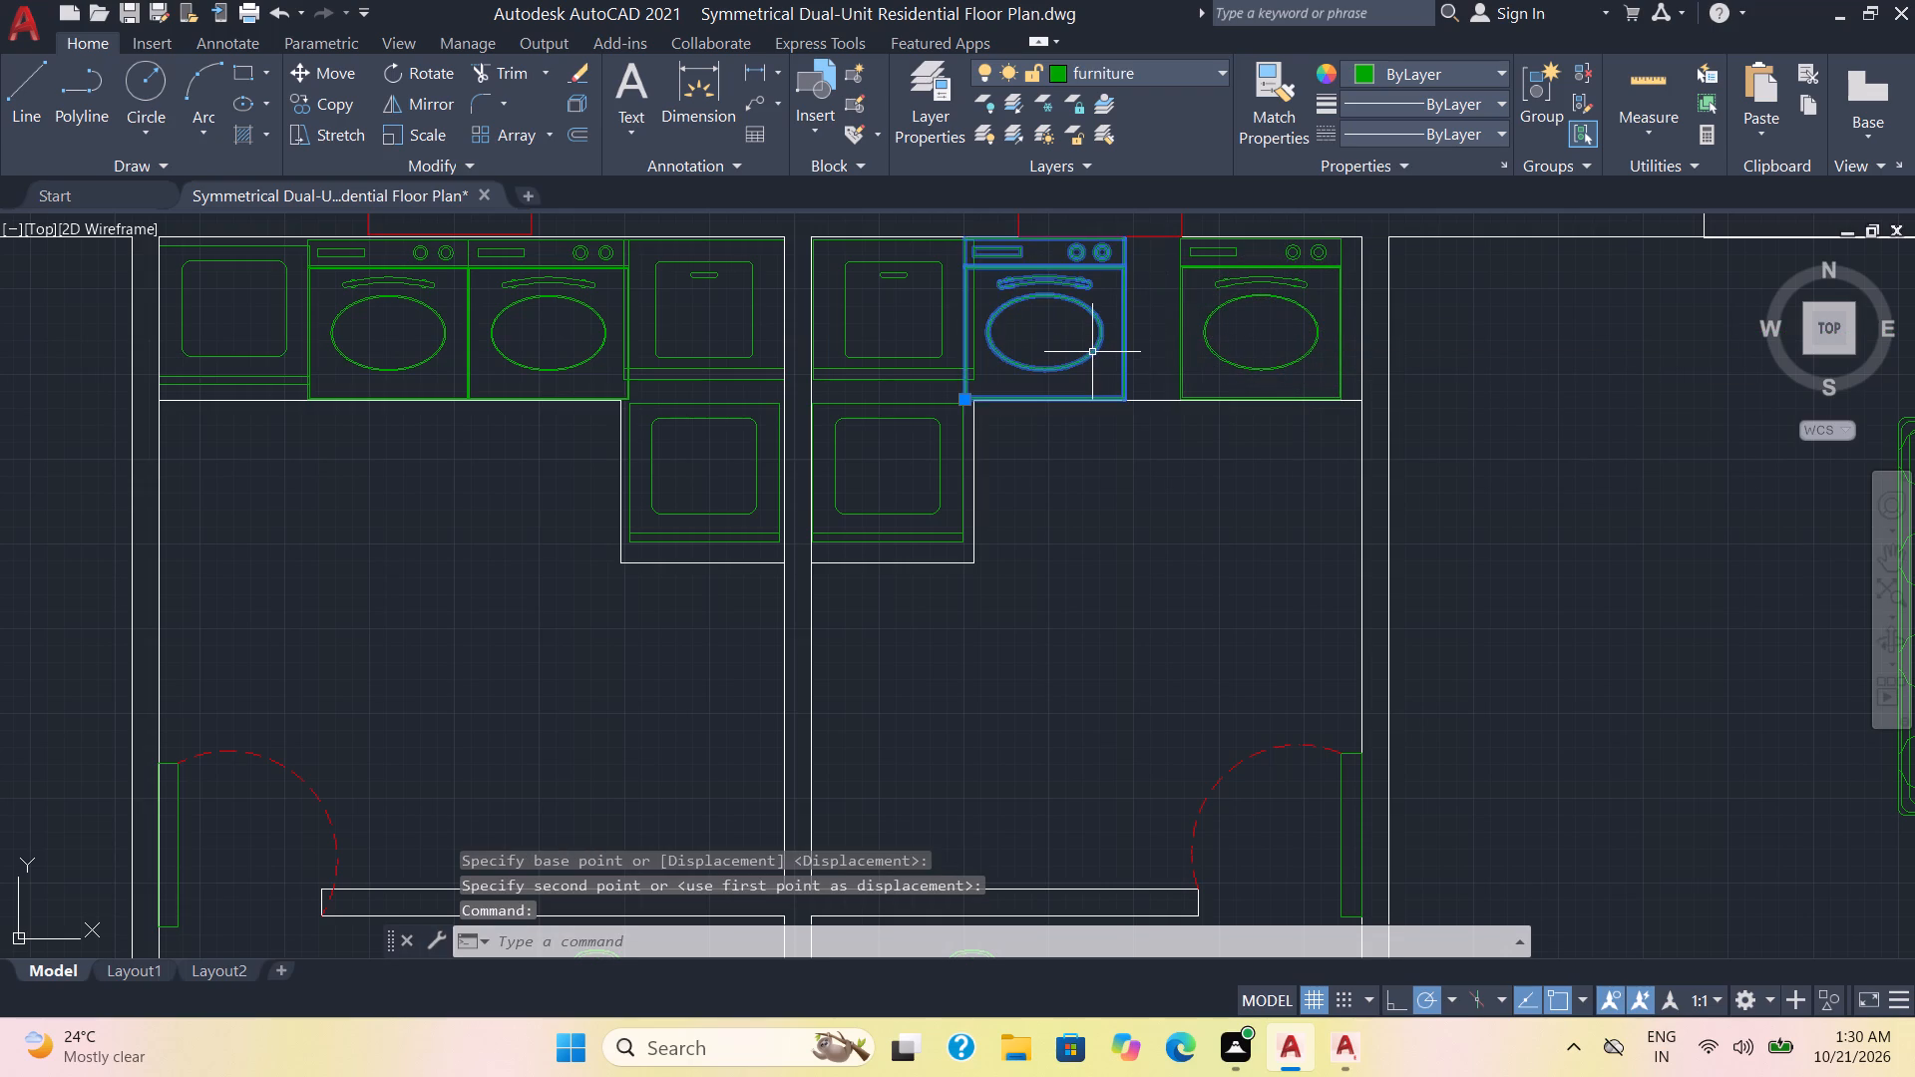
key("m")
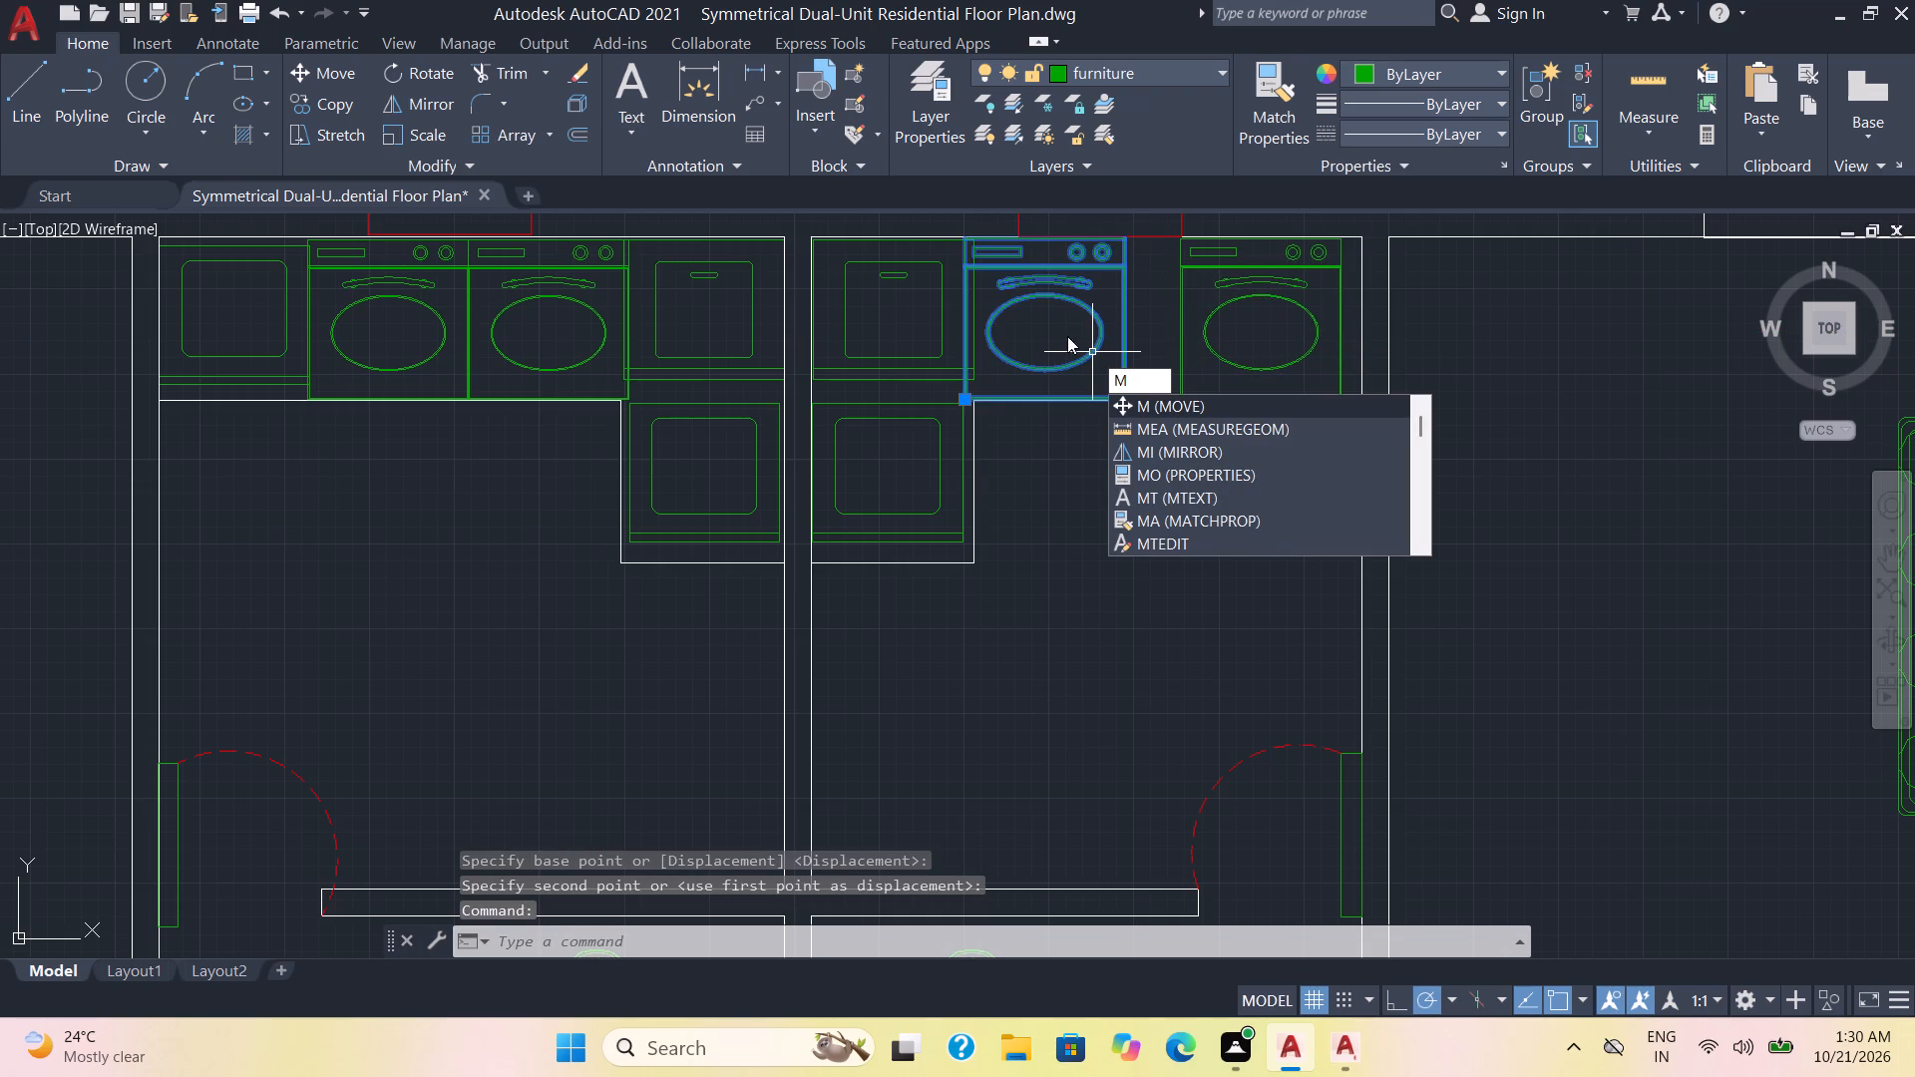
key("Return")
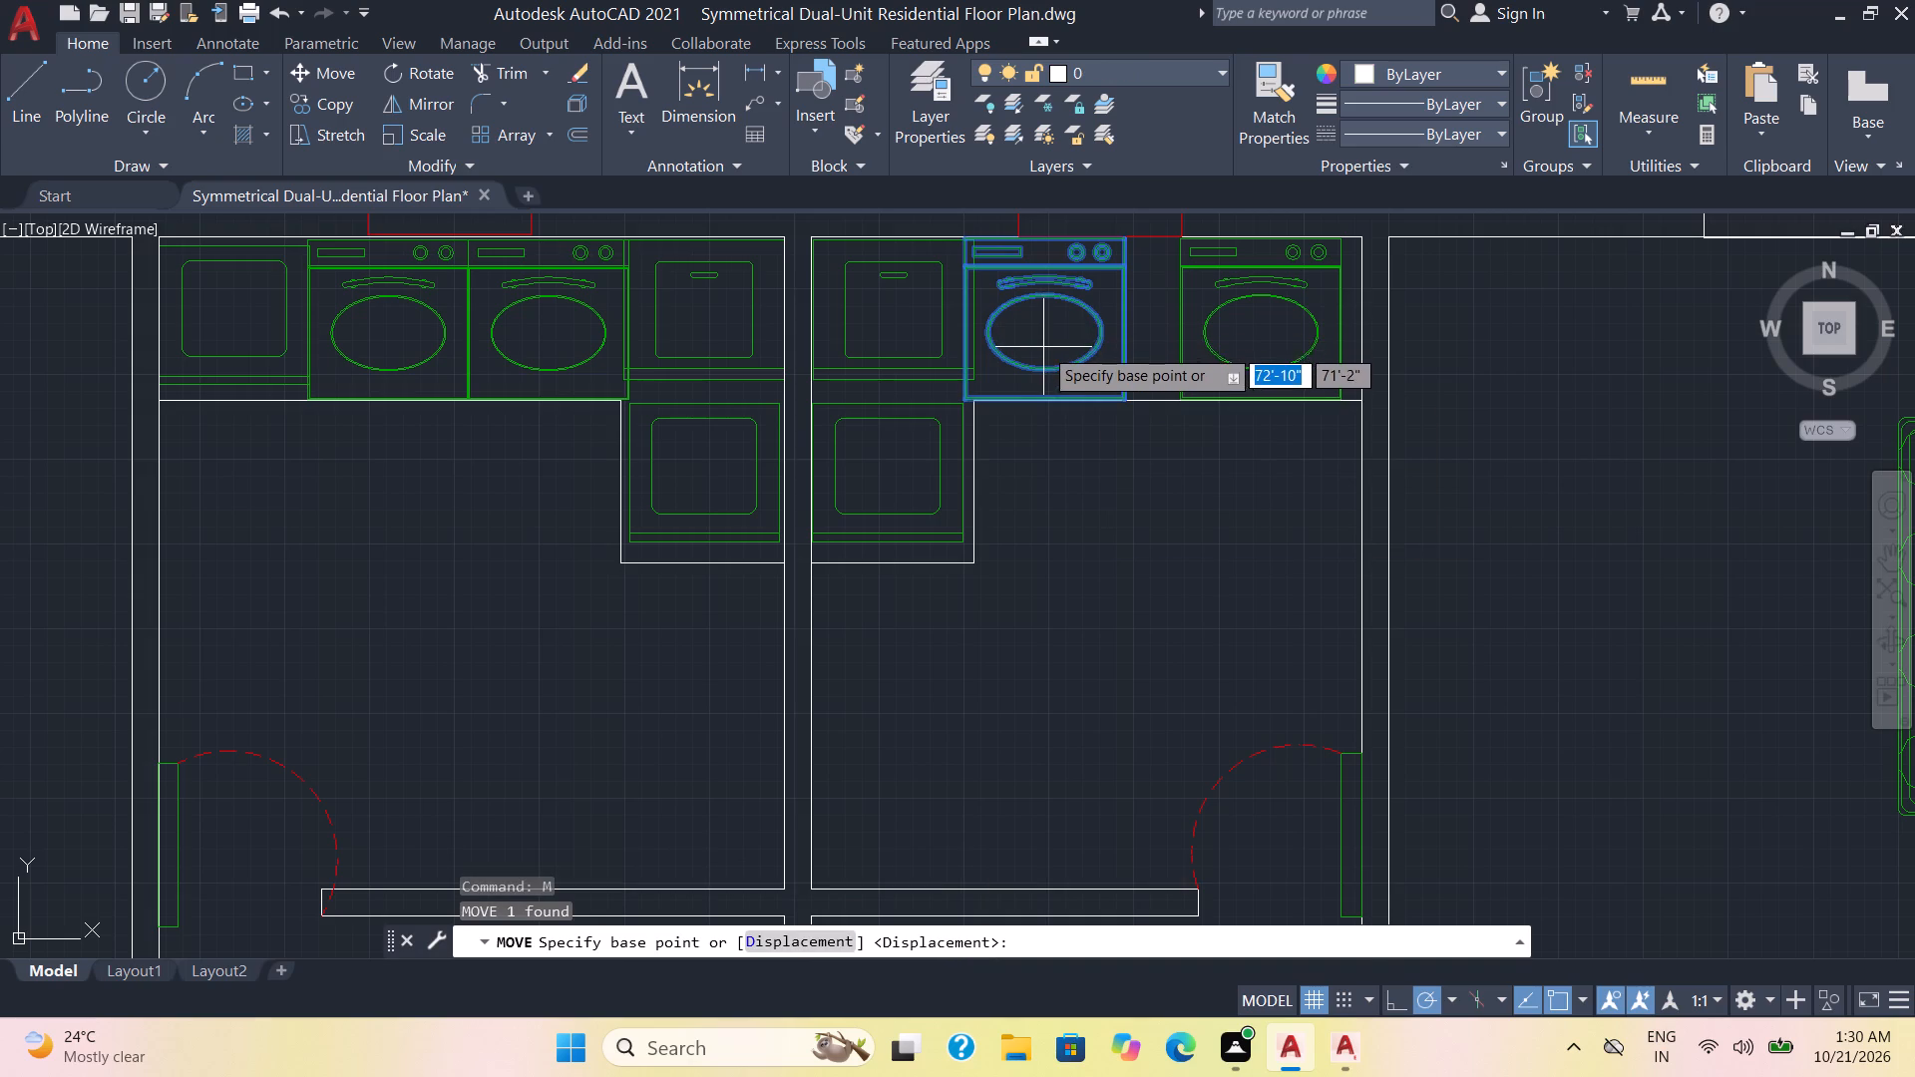
left_click(1045, 330)
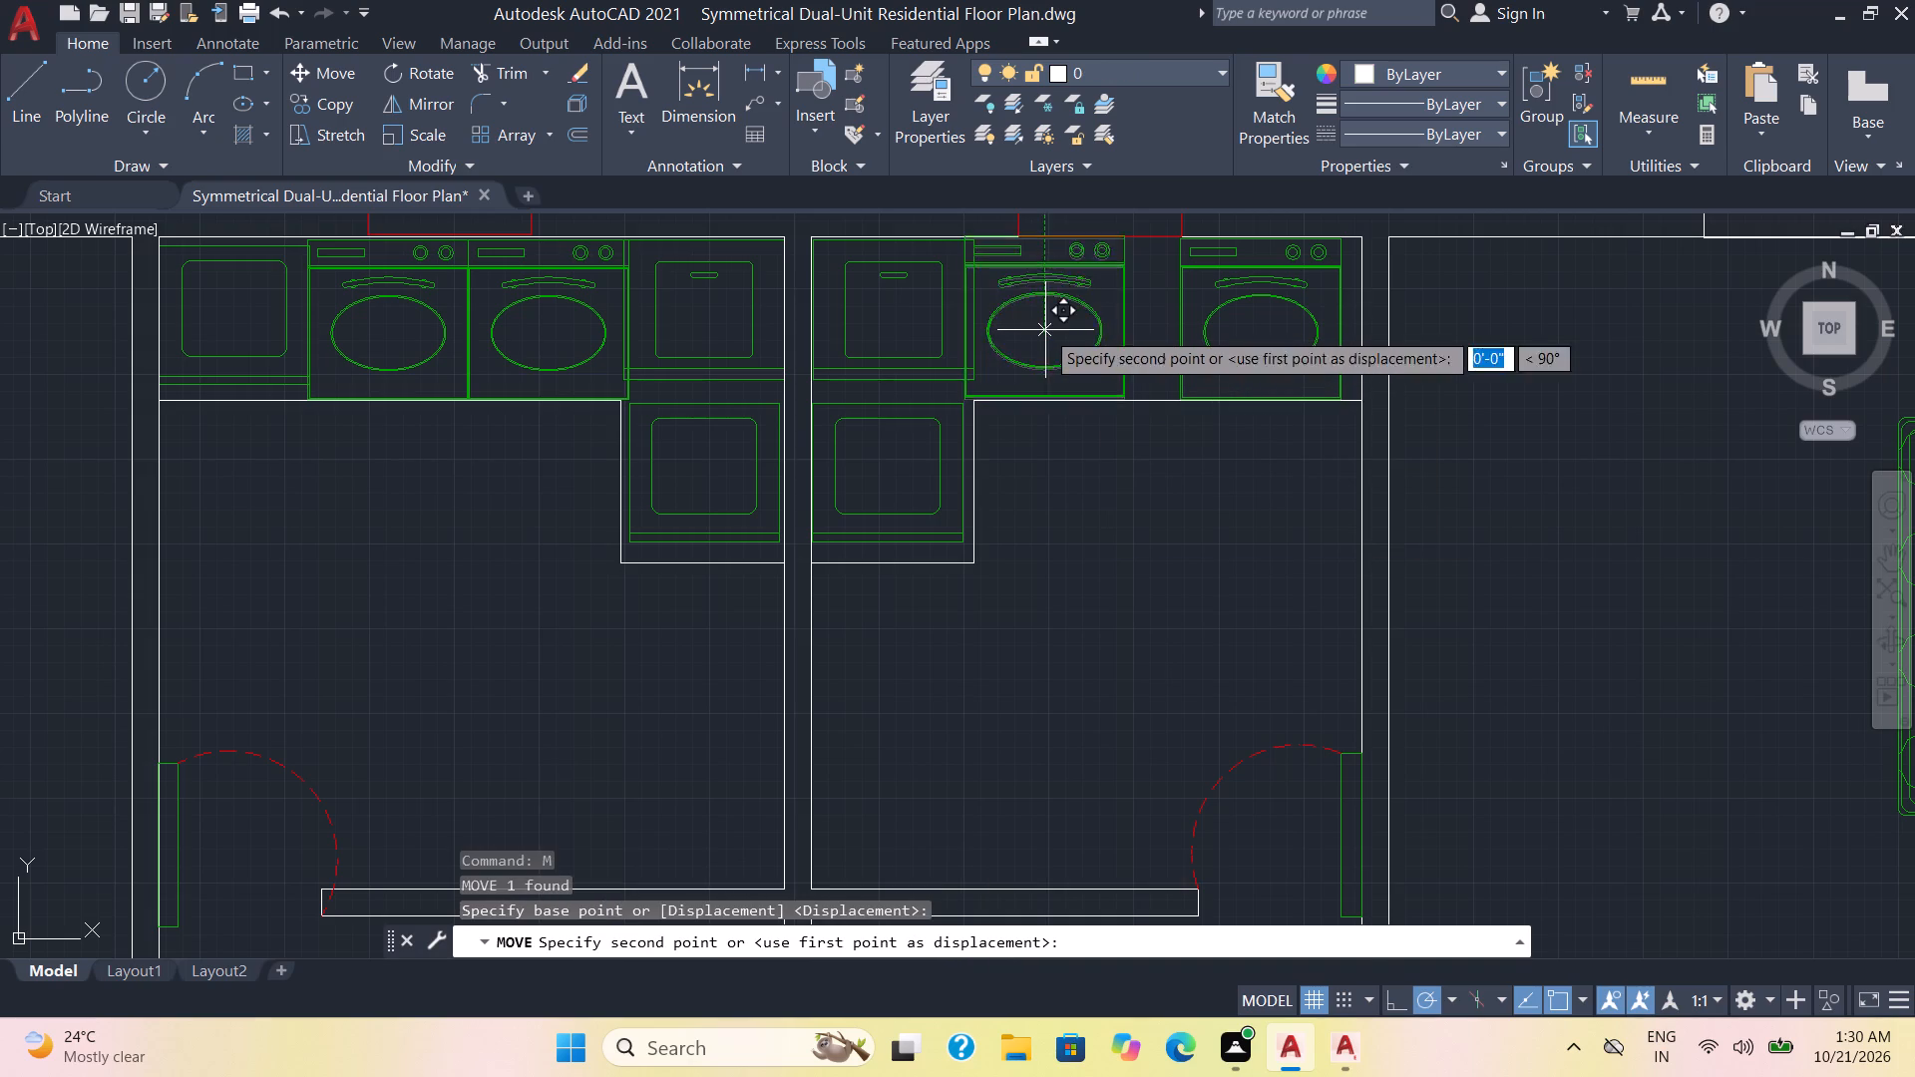
left_click(1093, 336)
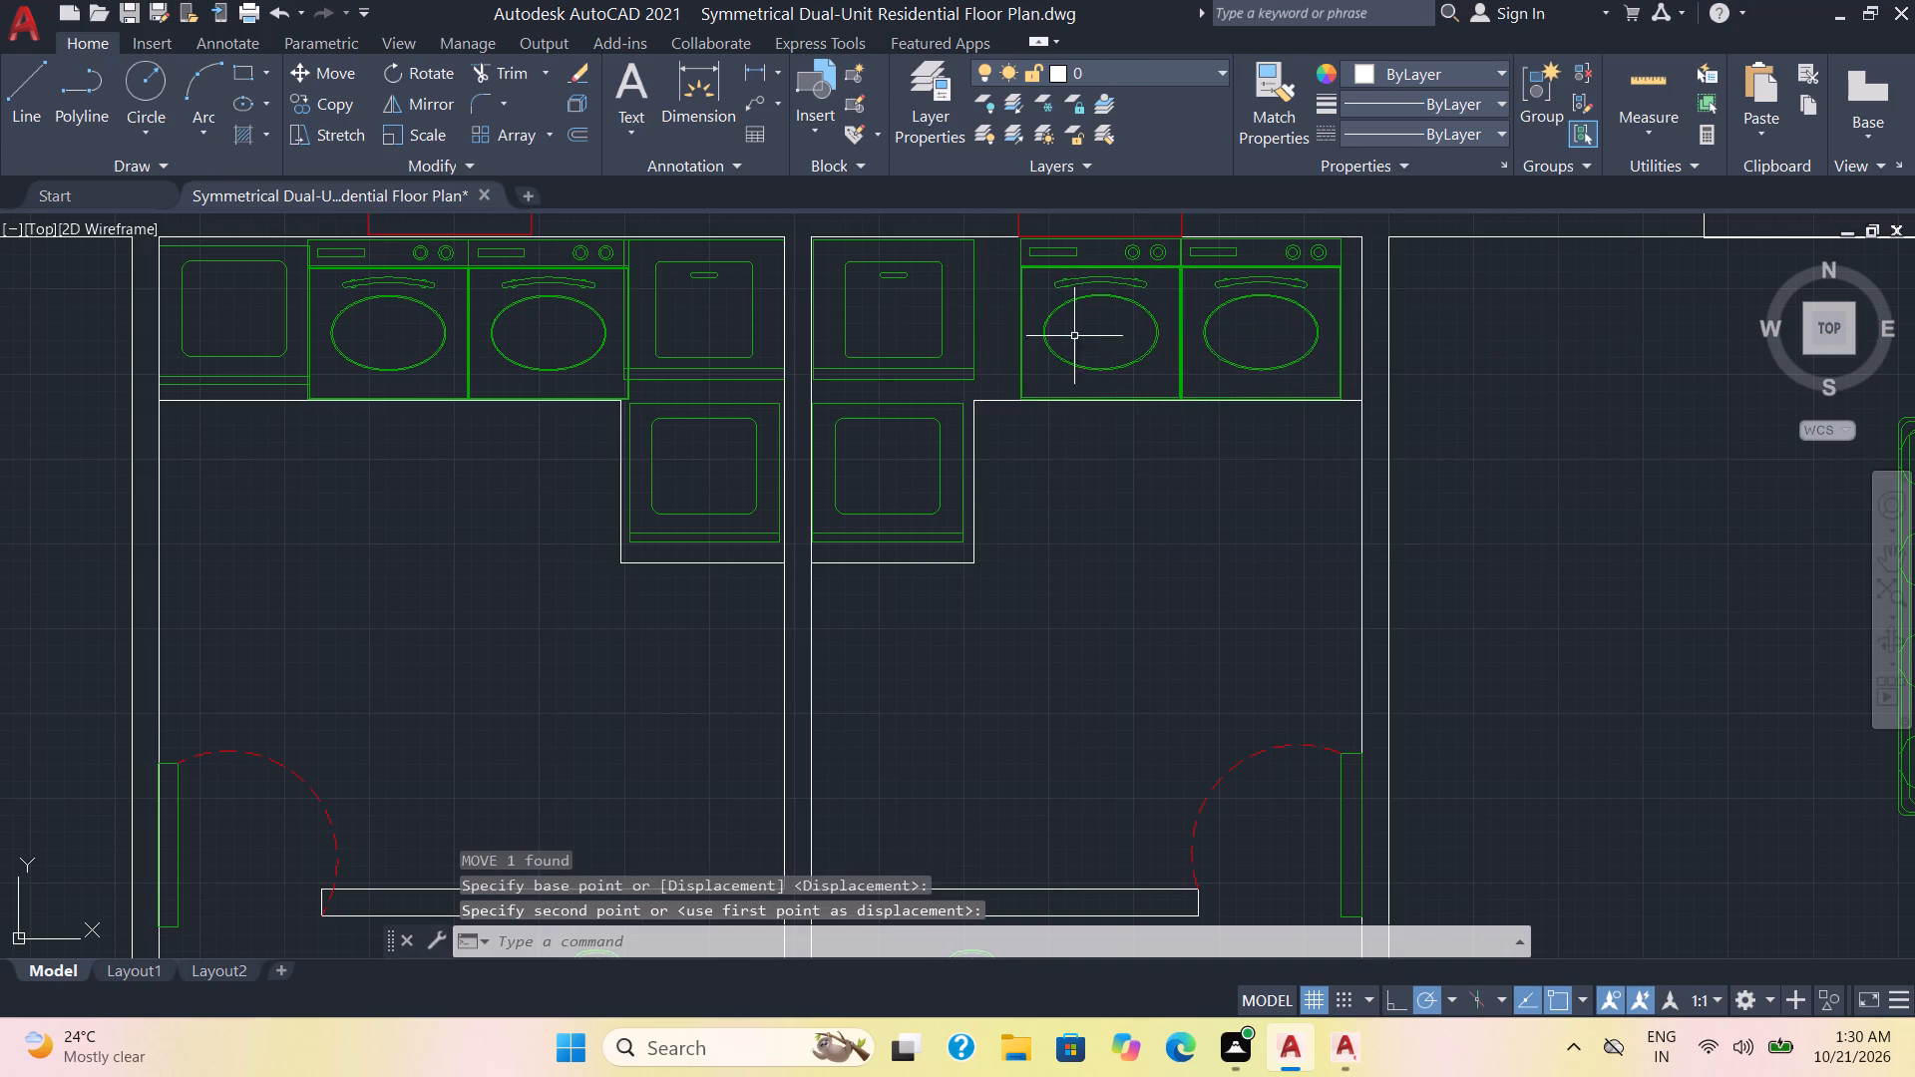
Move the right unit's corner kitchen fixture about 6" diagonally, away from the dividing wall and toward the counter's front edge.
left_click(972, 364)
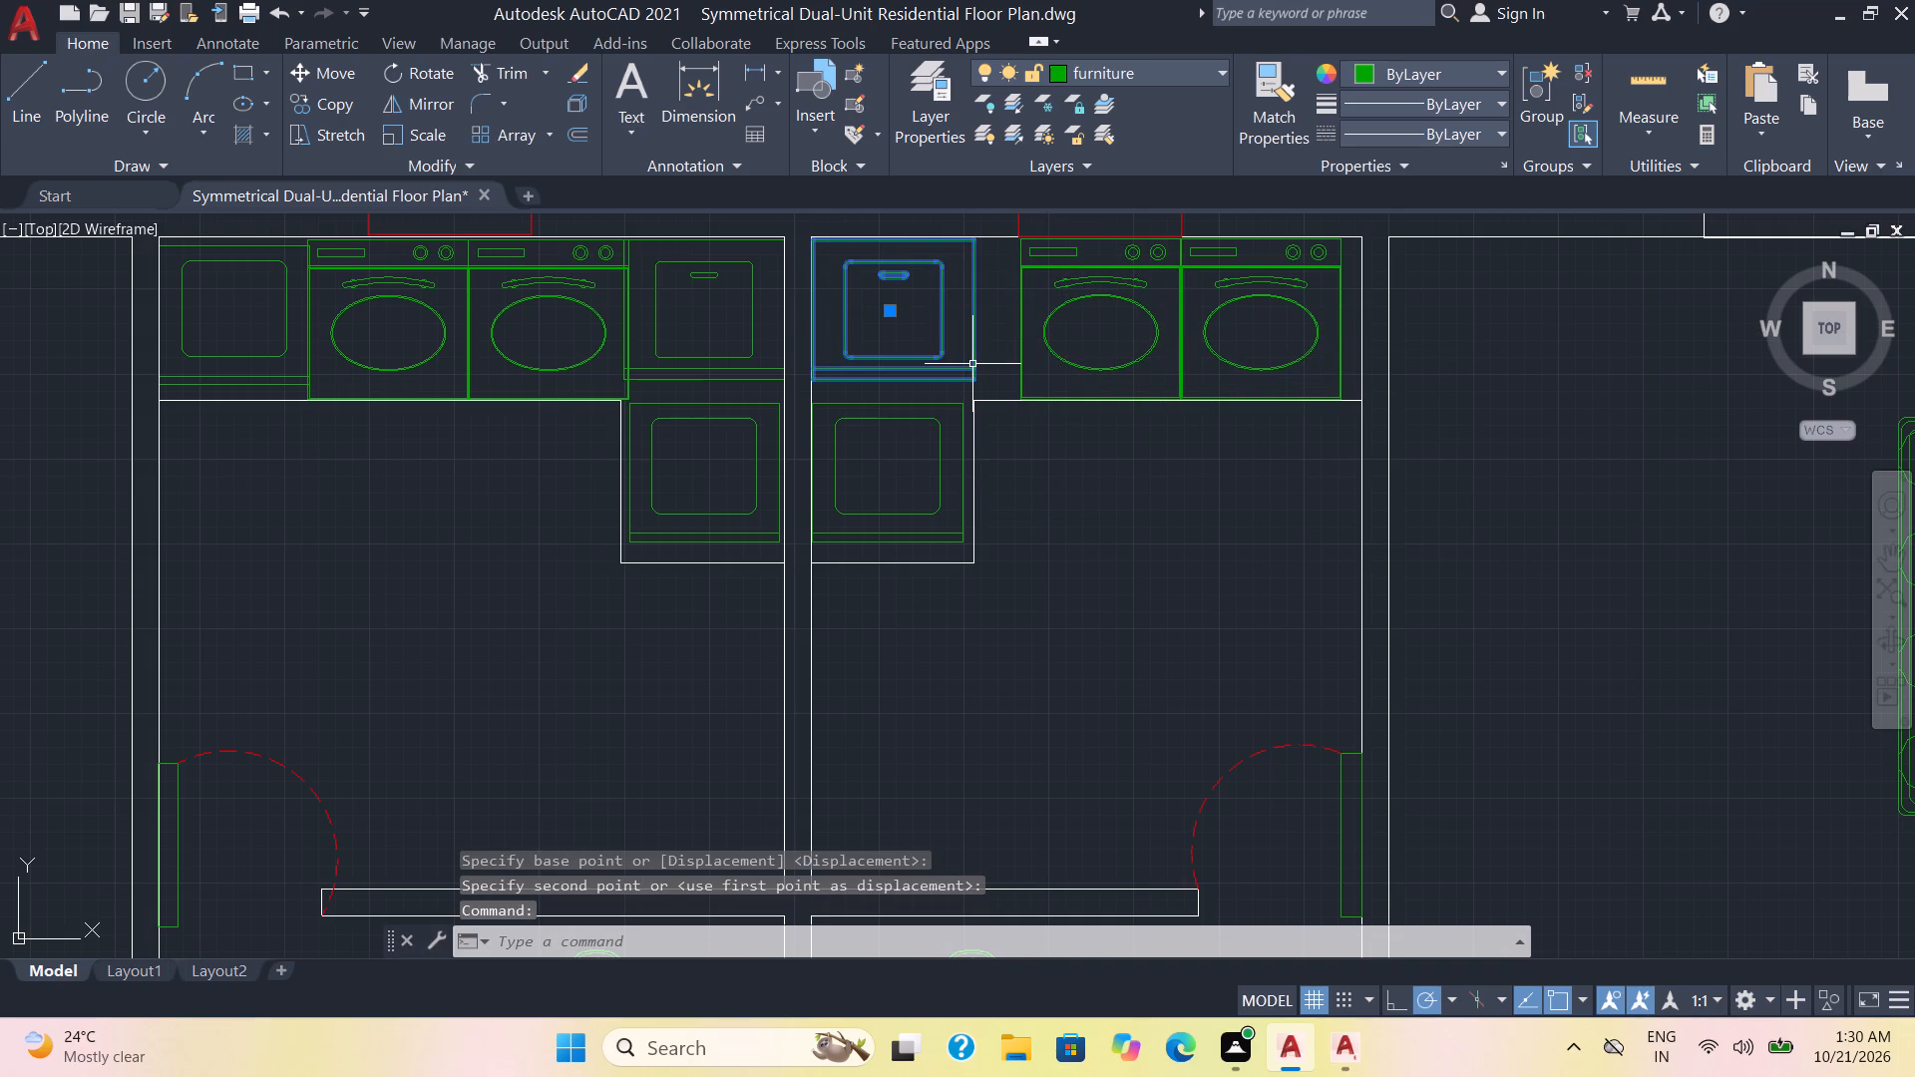
key("m")
key("Return")
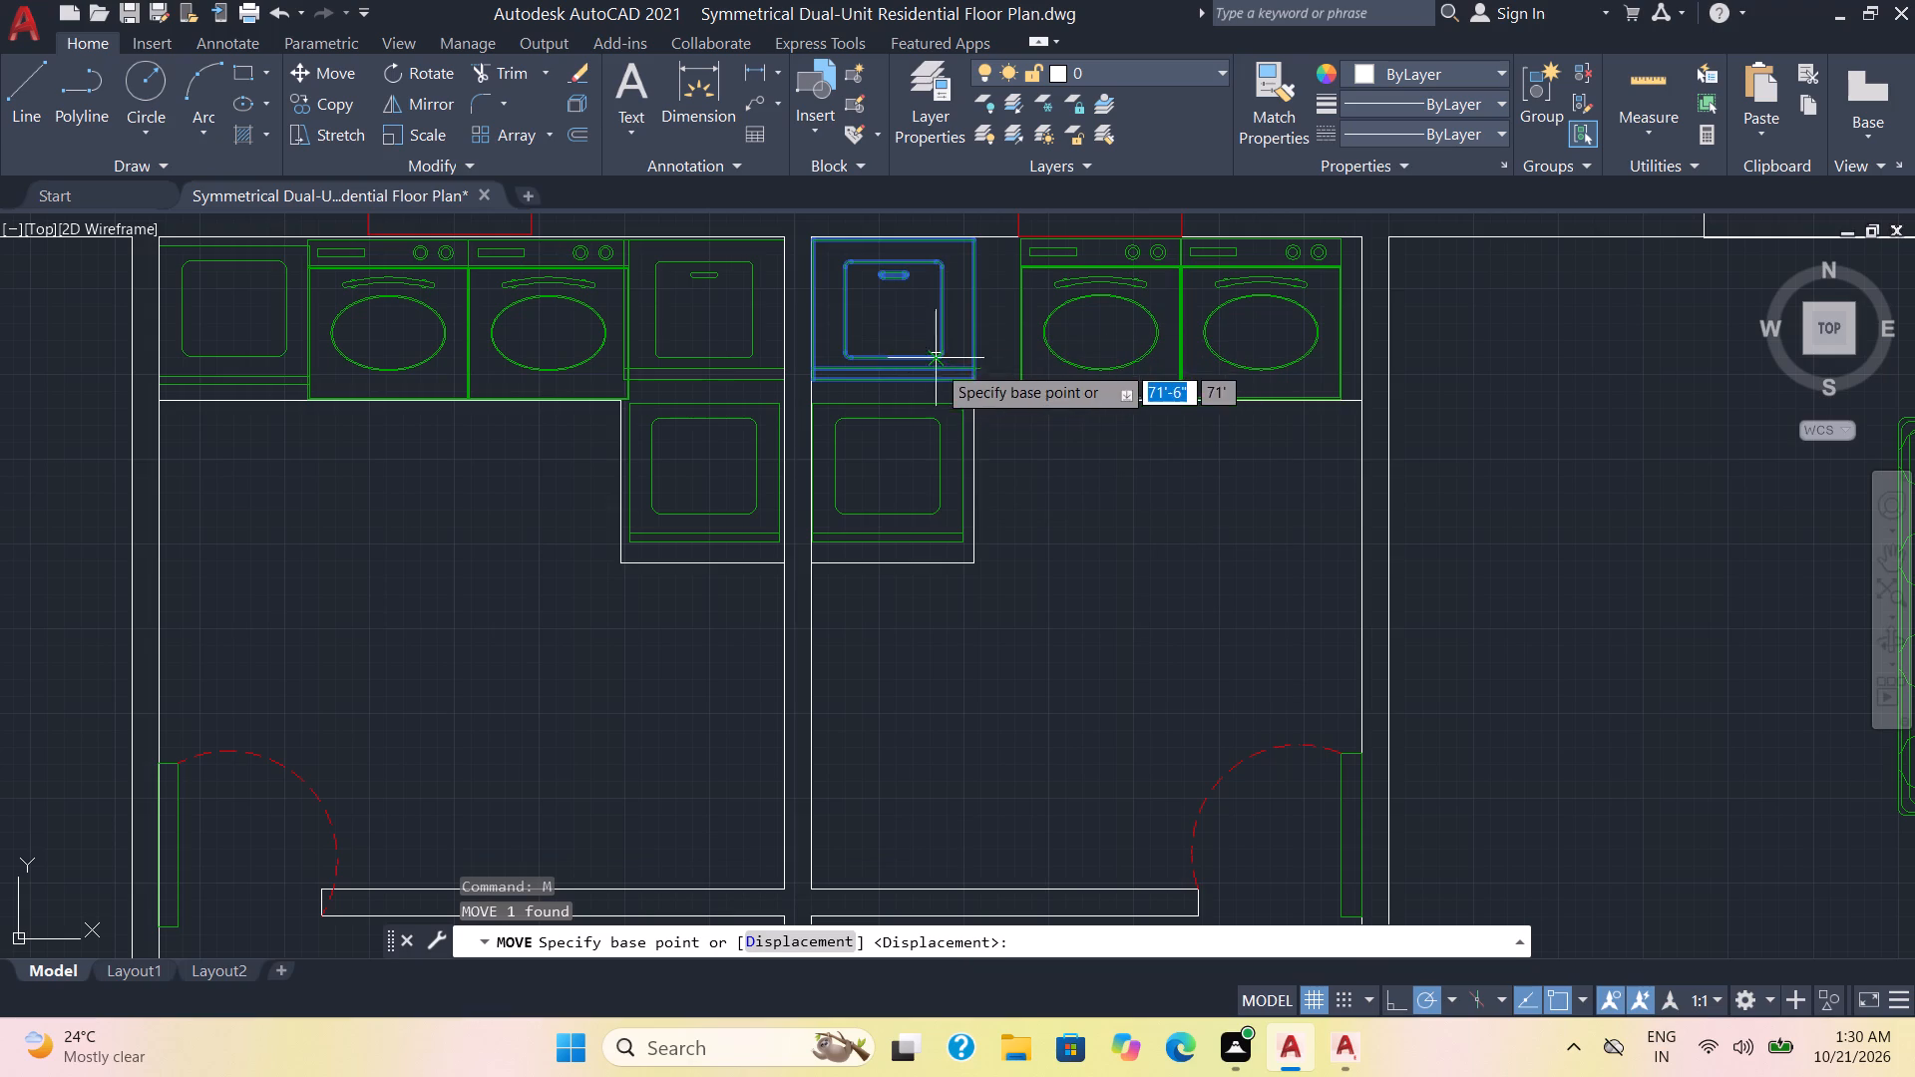
left_click(936, 360)
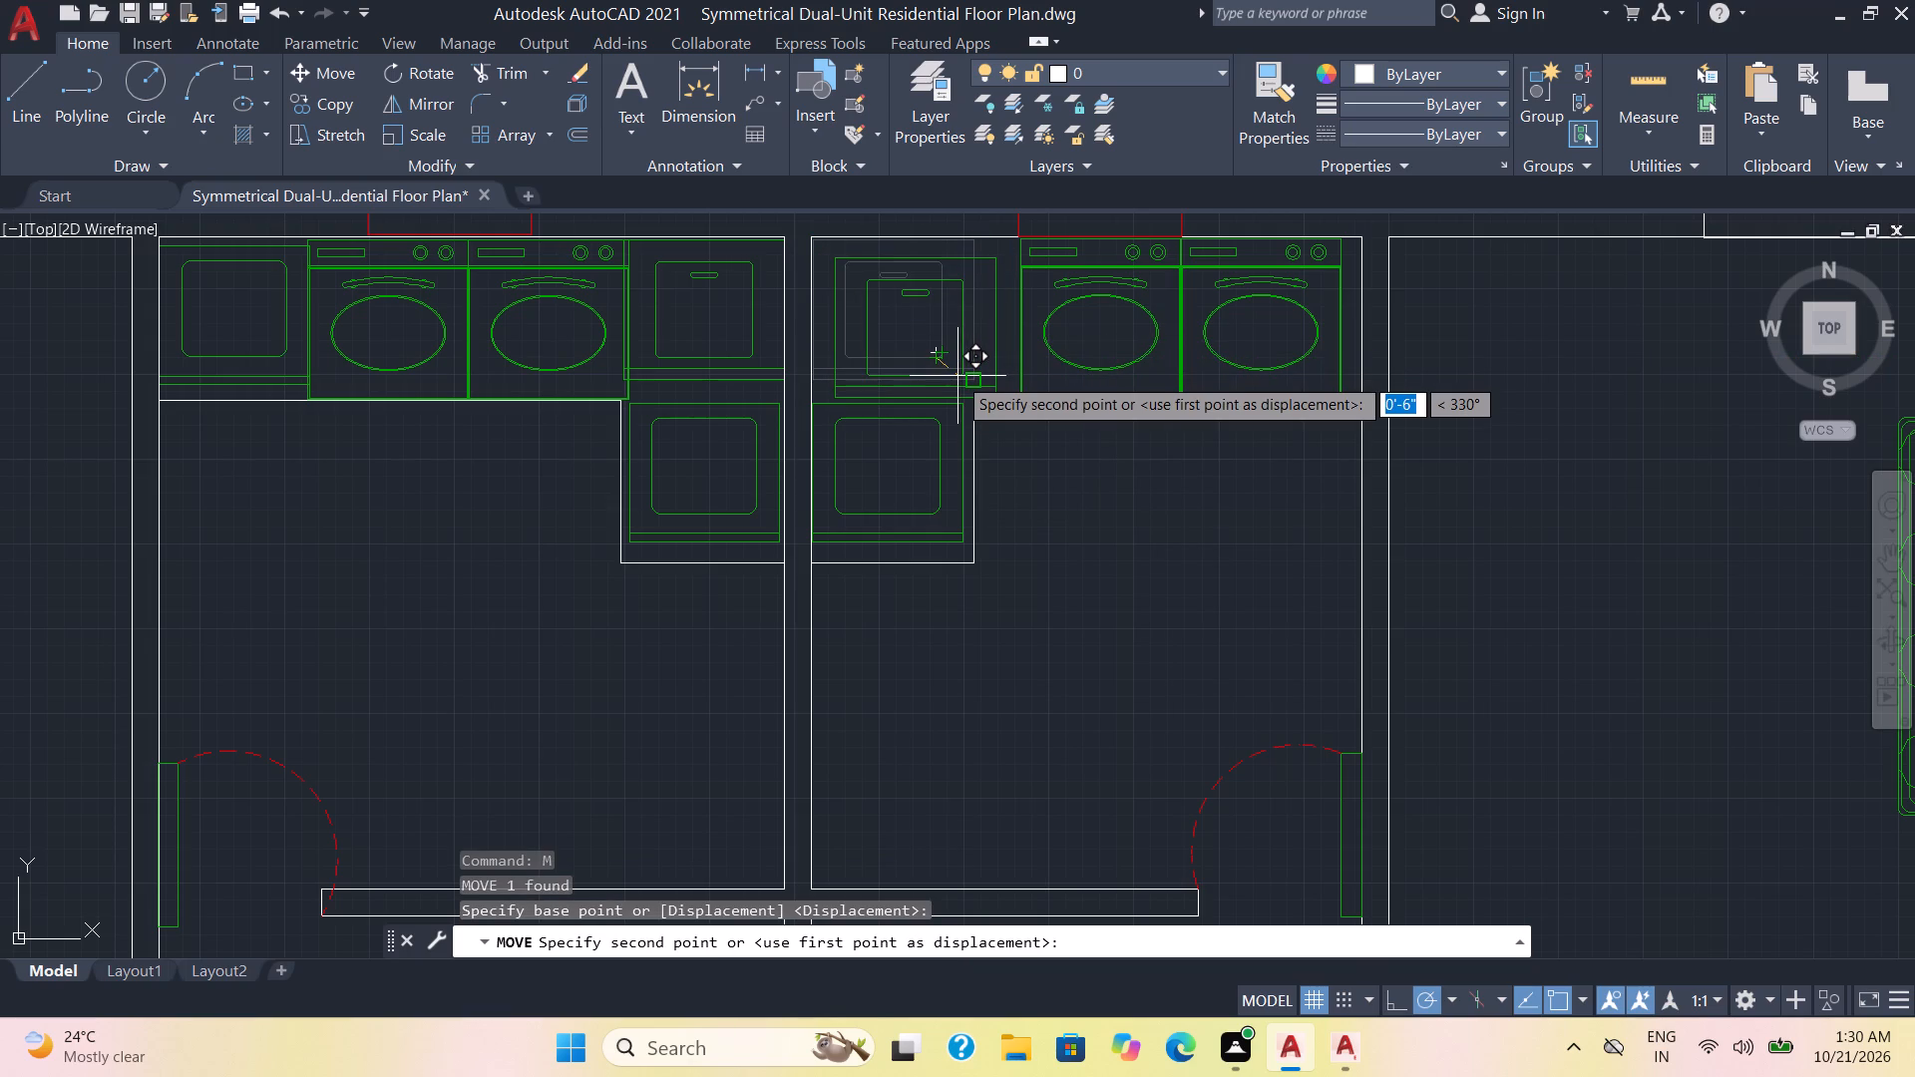
scroll(957, 376, "up", 2)
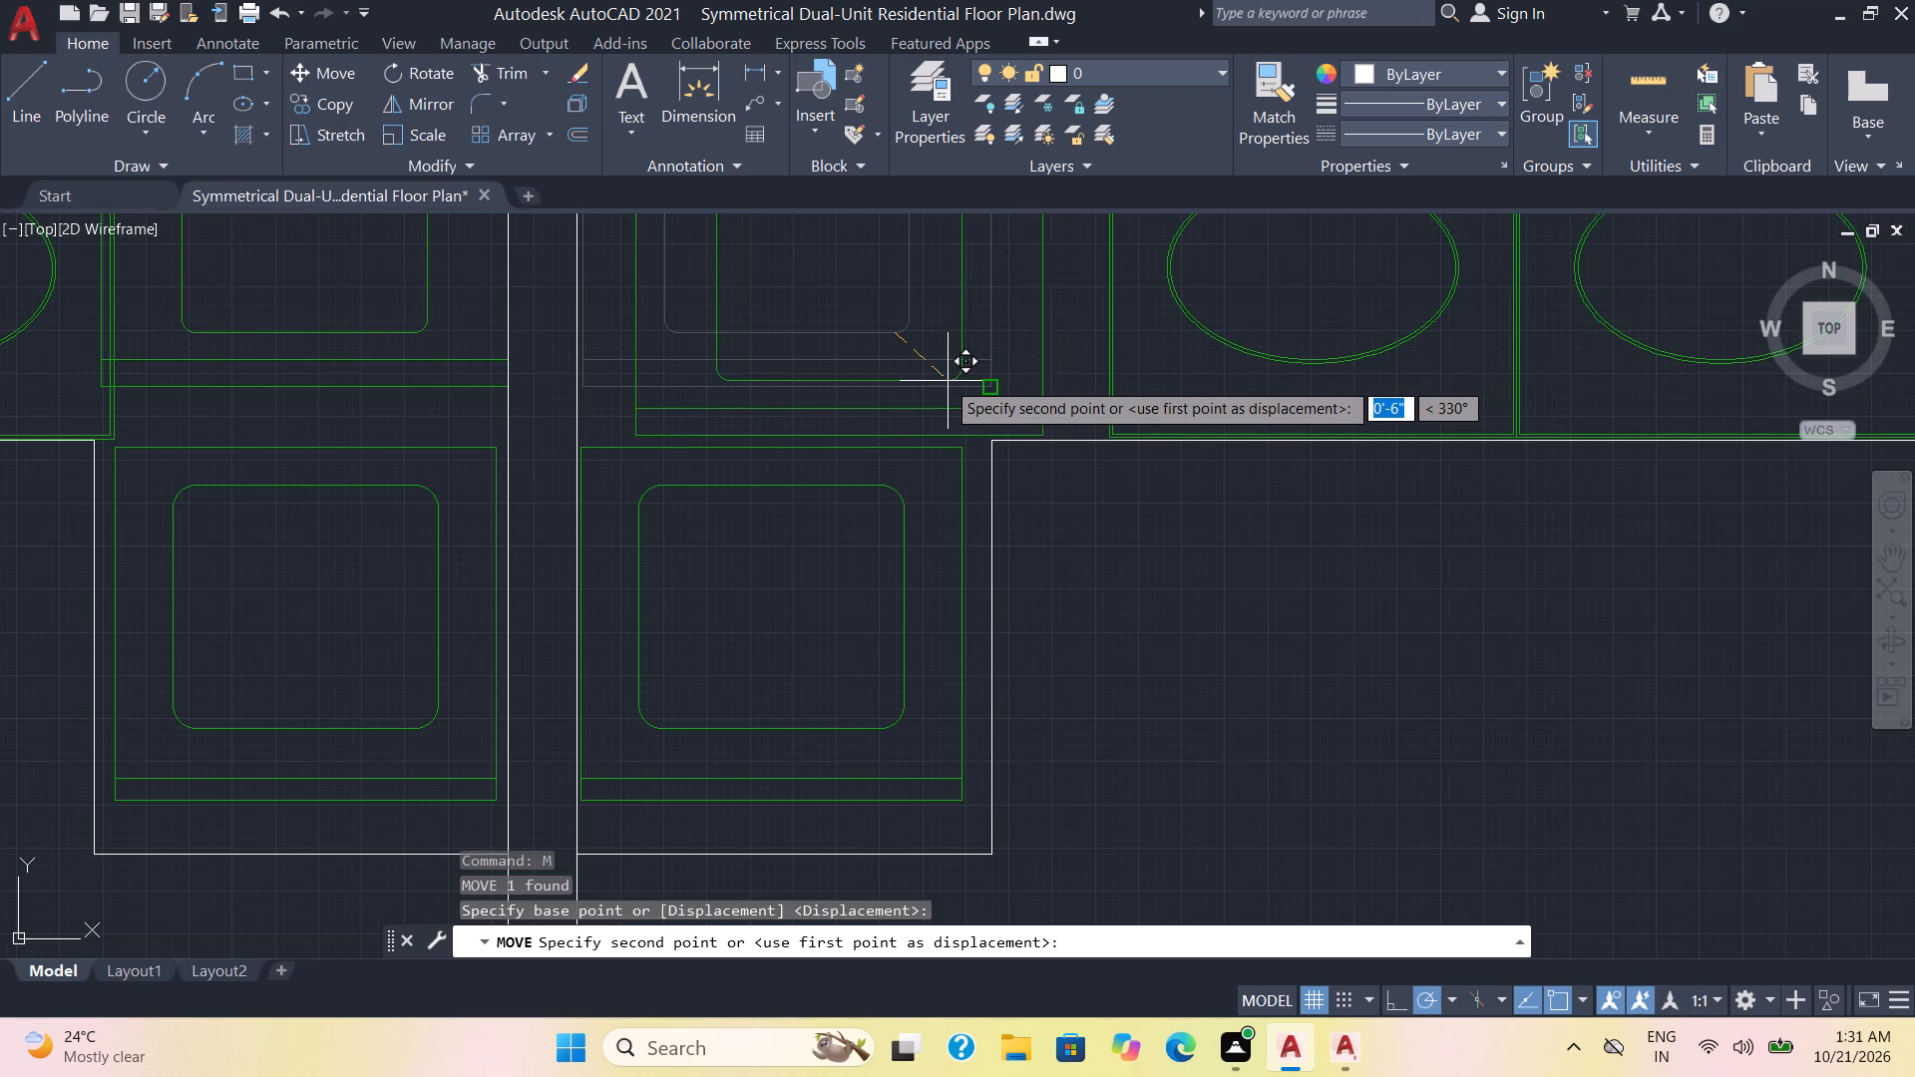
left_click(936, 377)
scroll(1066, 483, "down", 1)
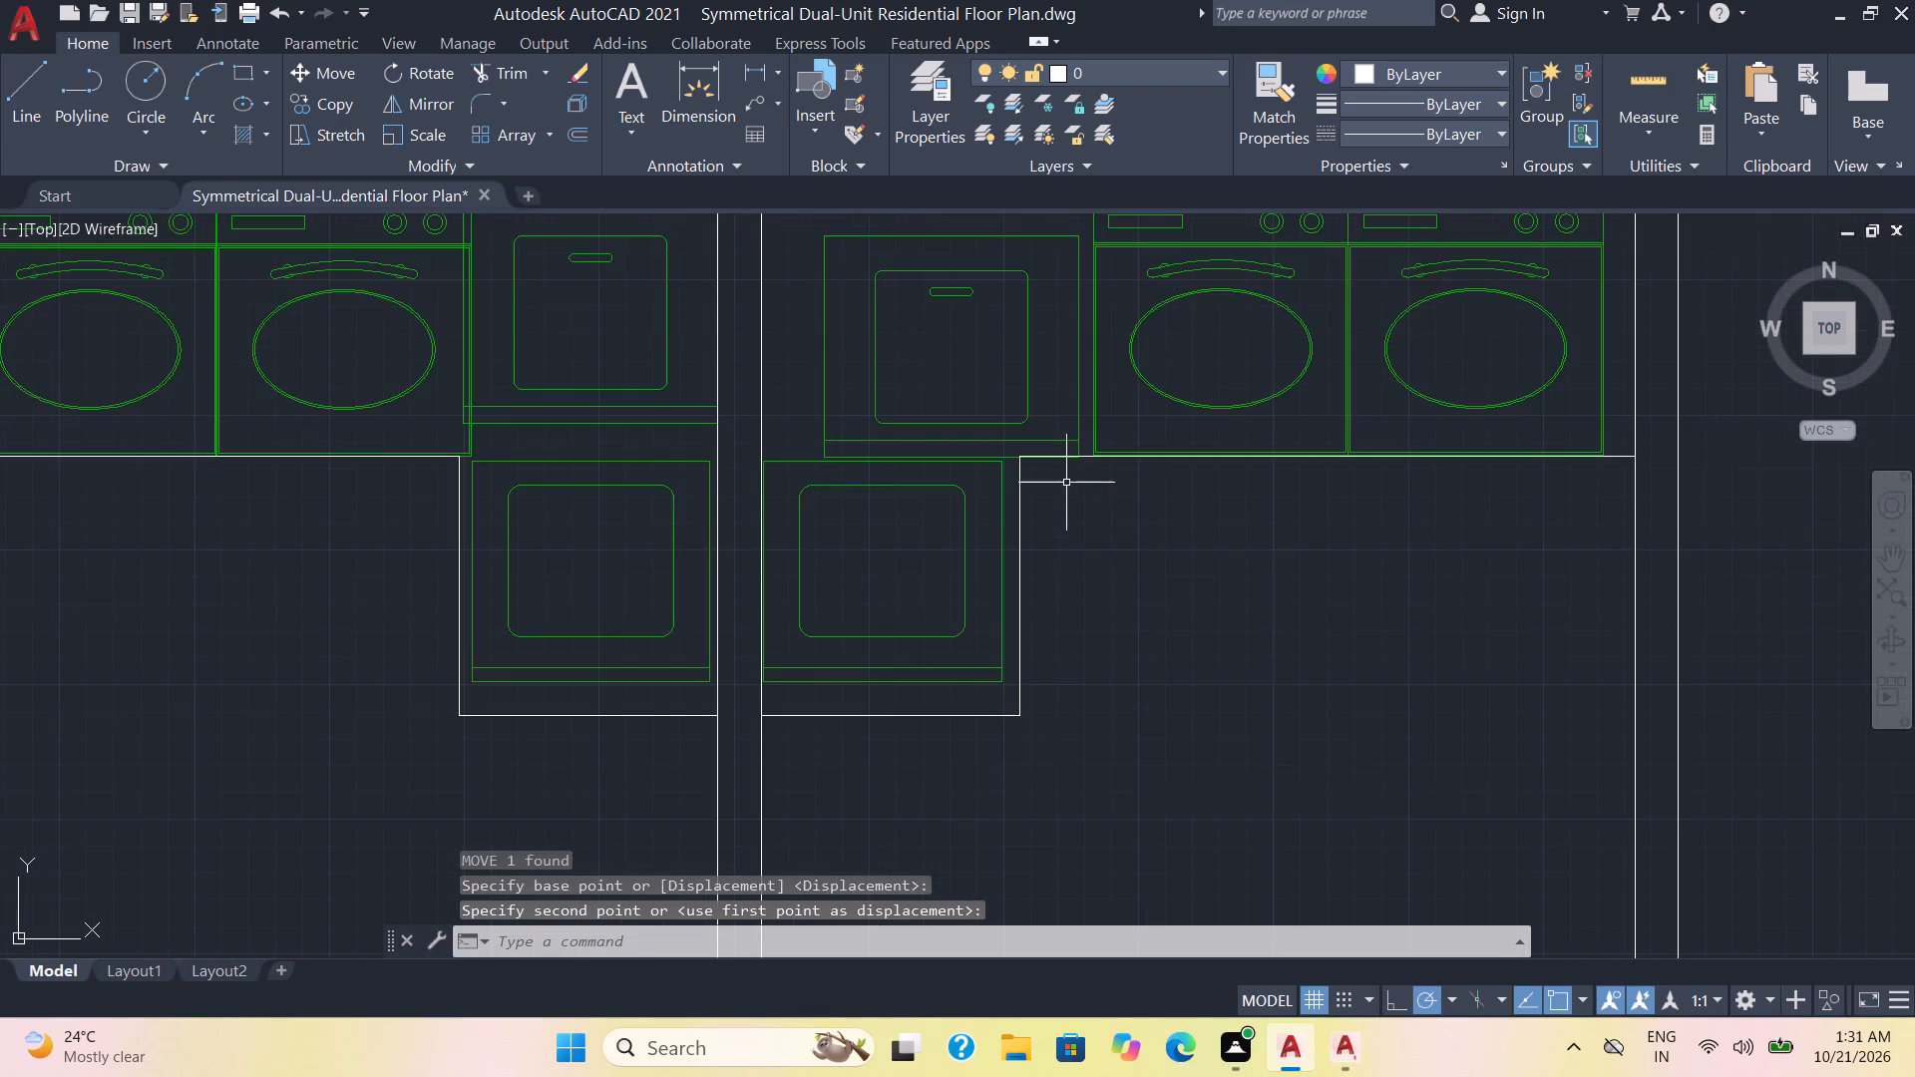
scroll(1082, 563, "down", 1)
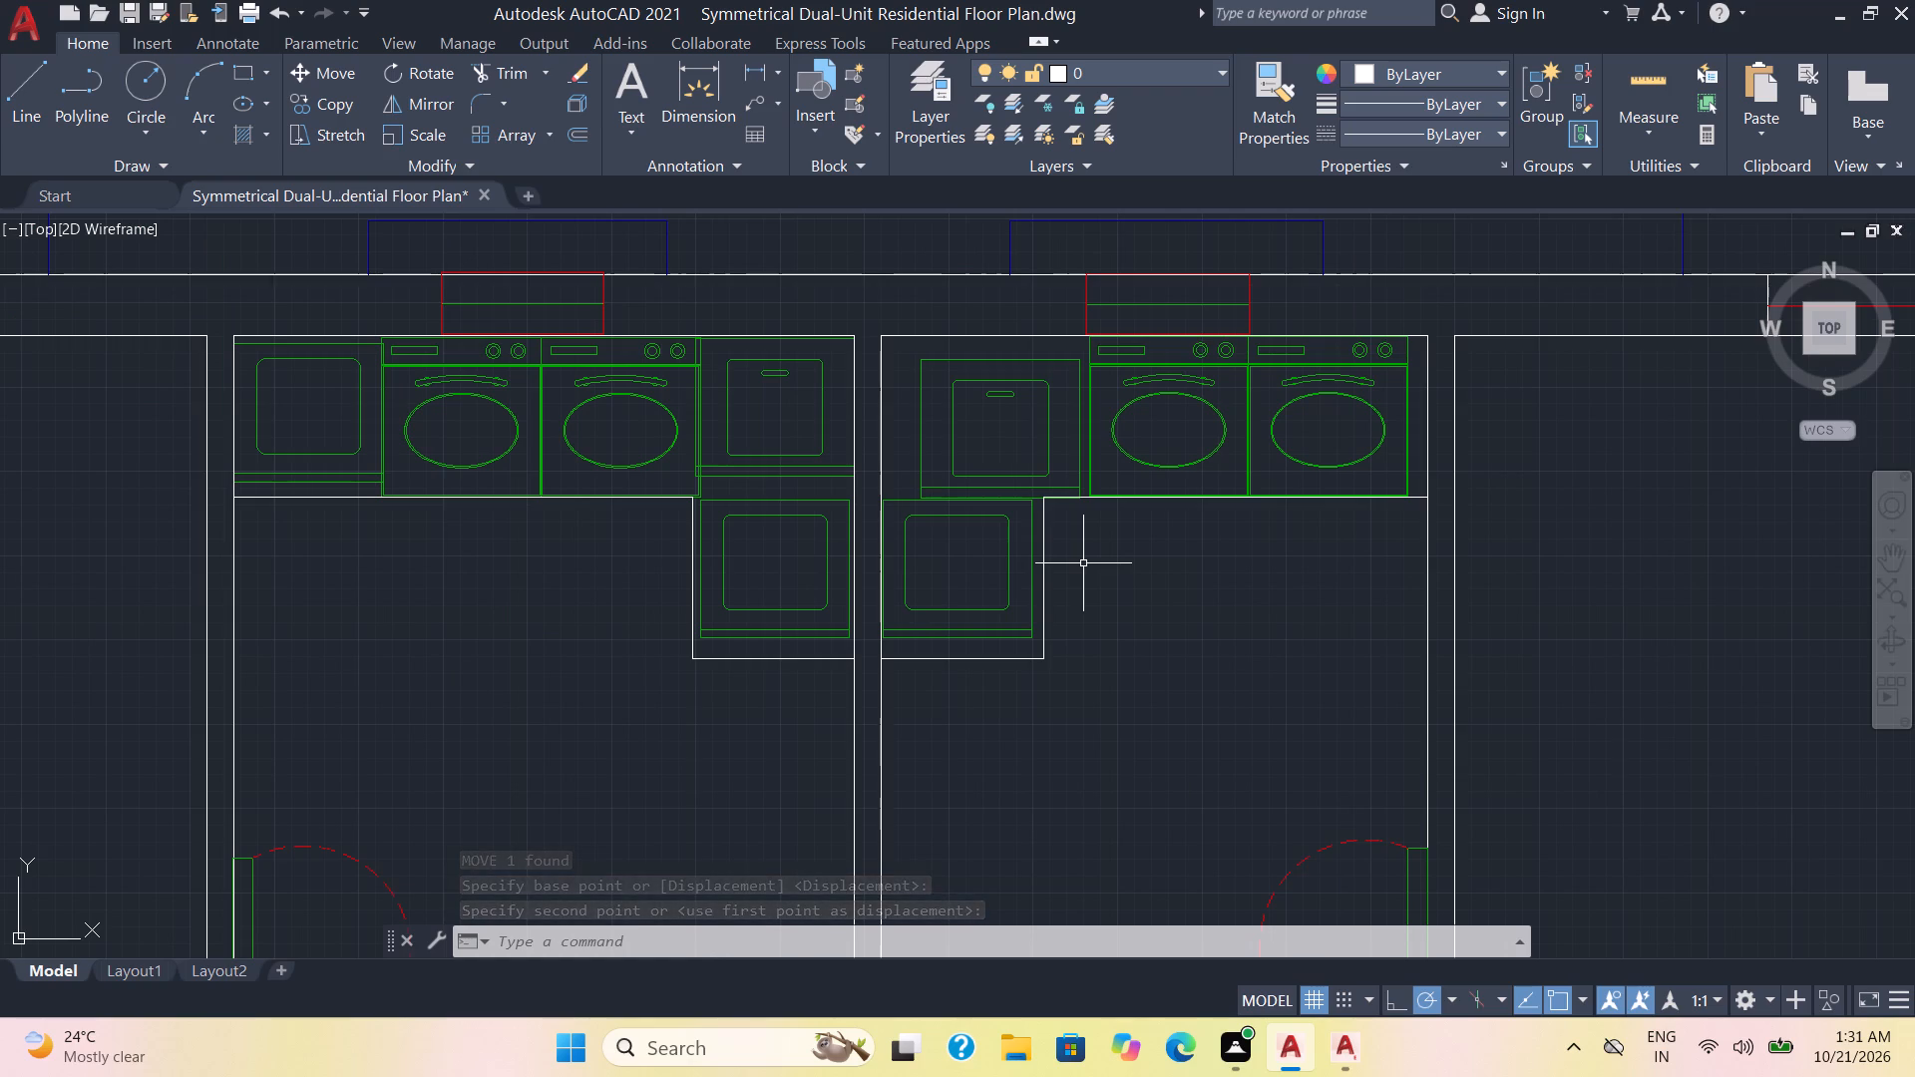
Save the drawing with the rearranged right-unit kitchen appliances.
key("ctrl+s")
scroll(1132, 588, "down", 1)
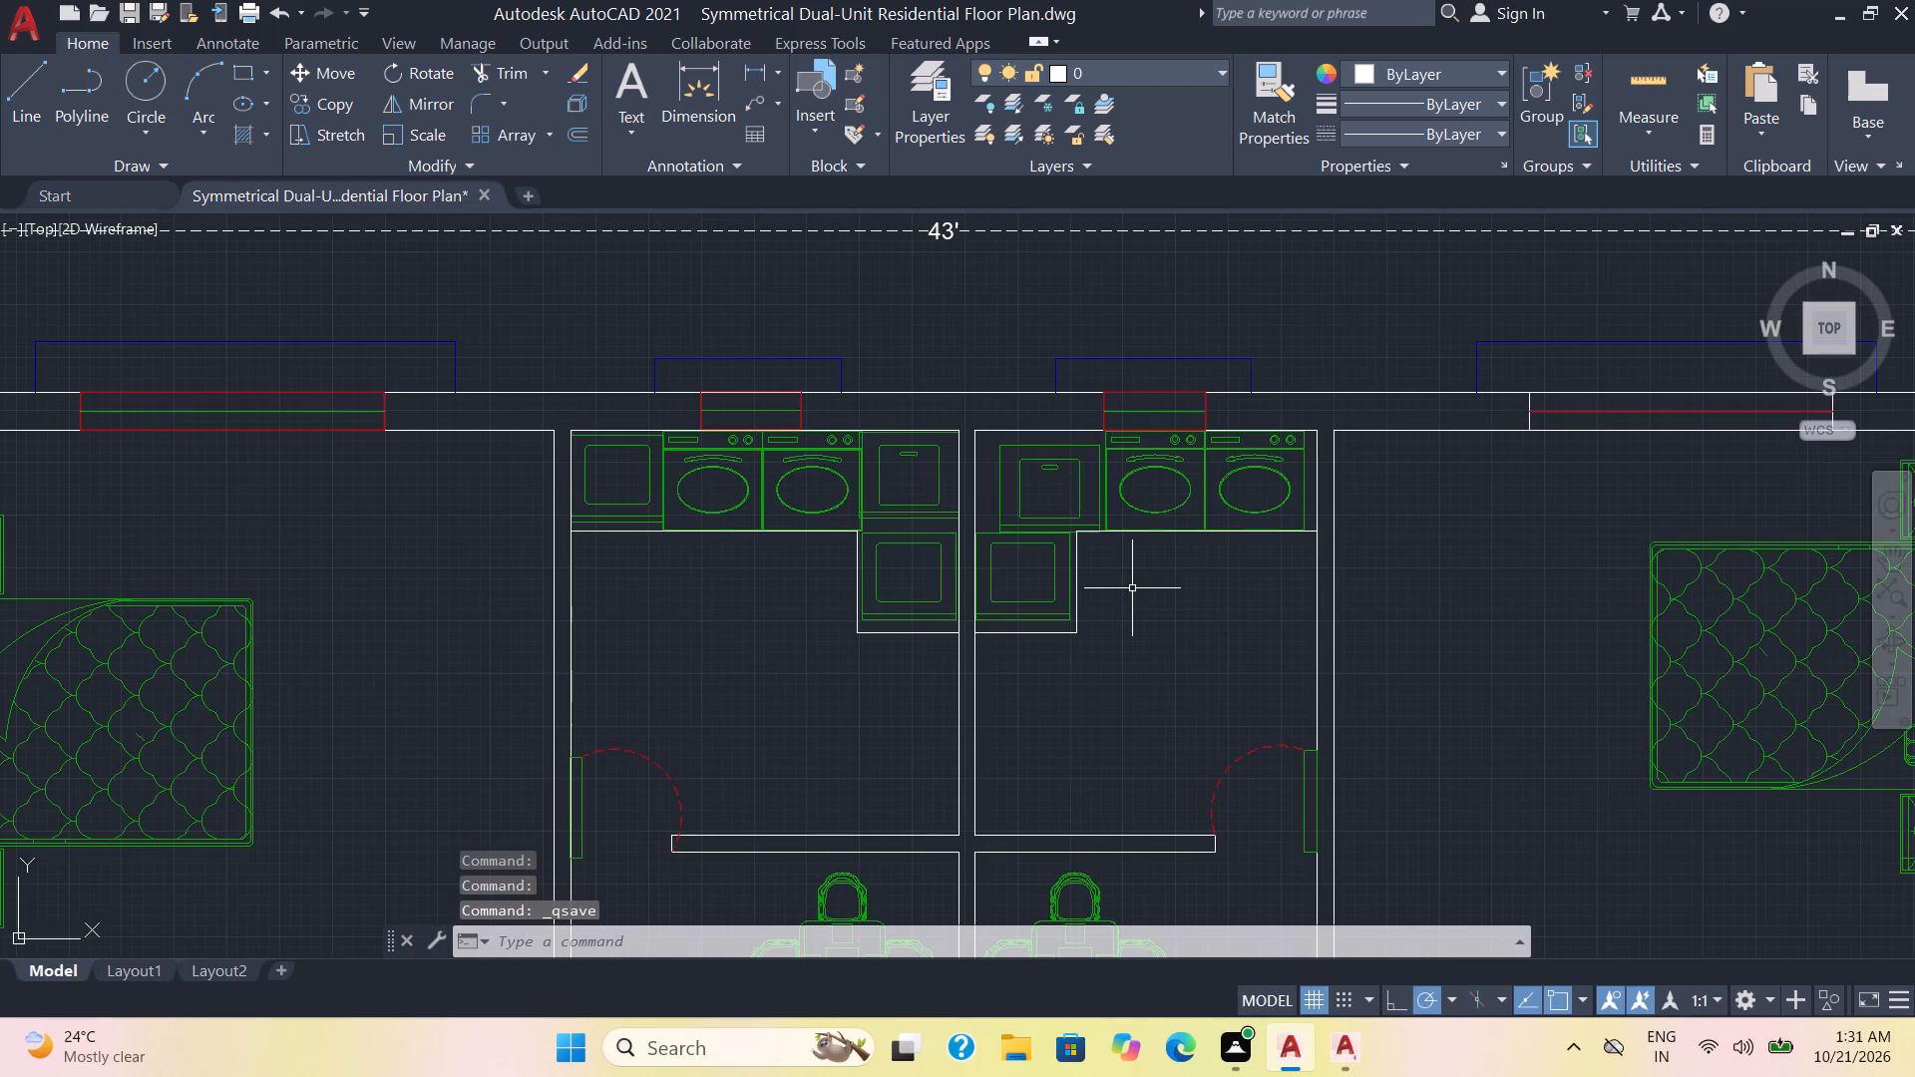
scroll(1135, 589, "down", 1)
middle_click_drag(1136, 590, 913, 406)
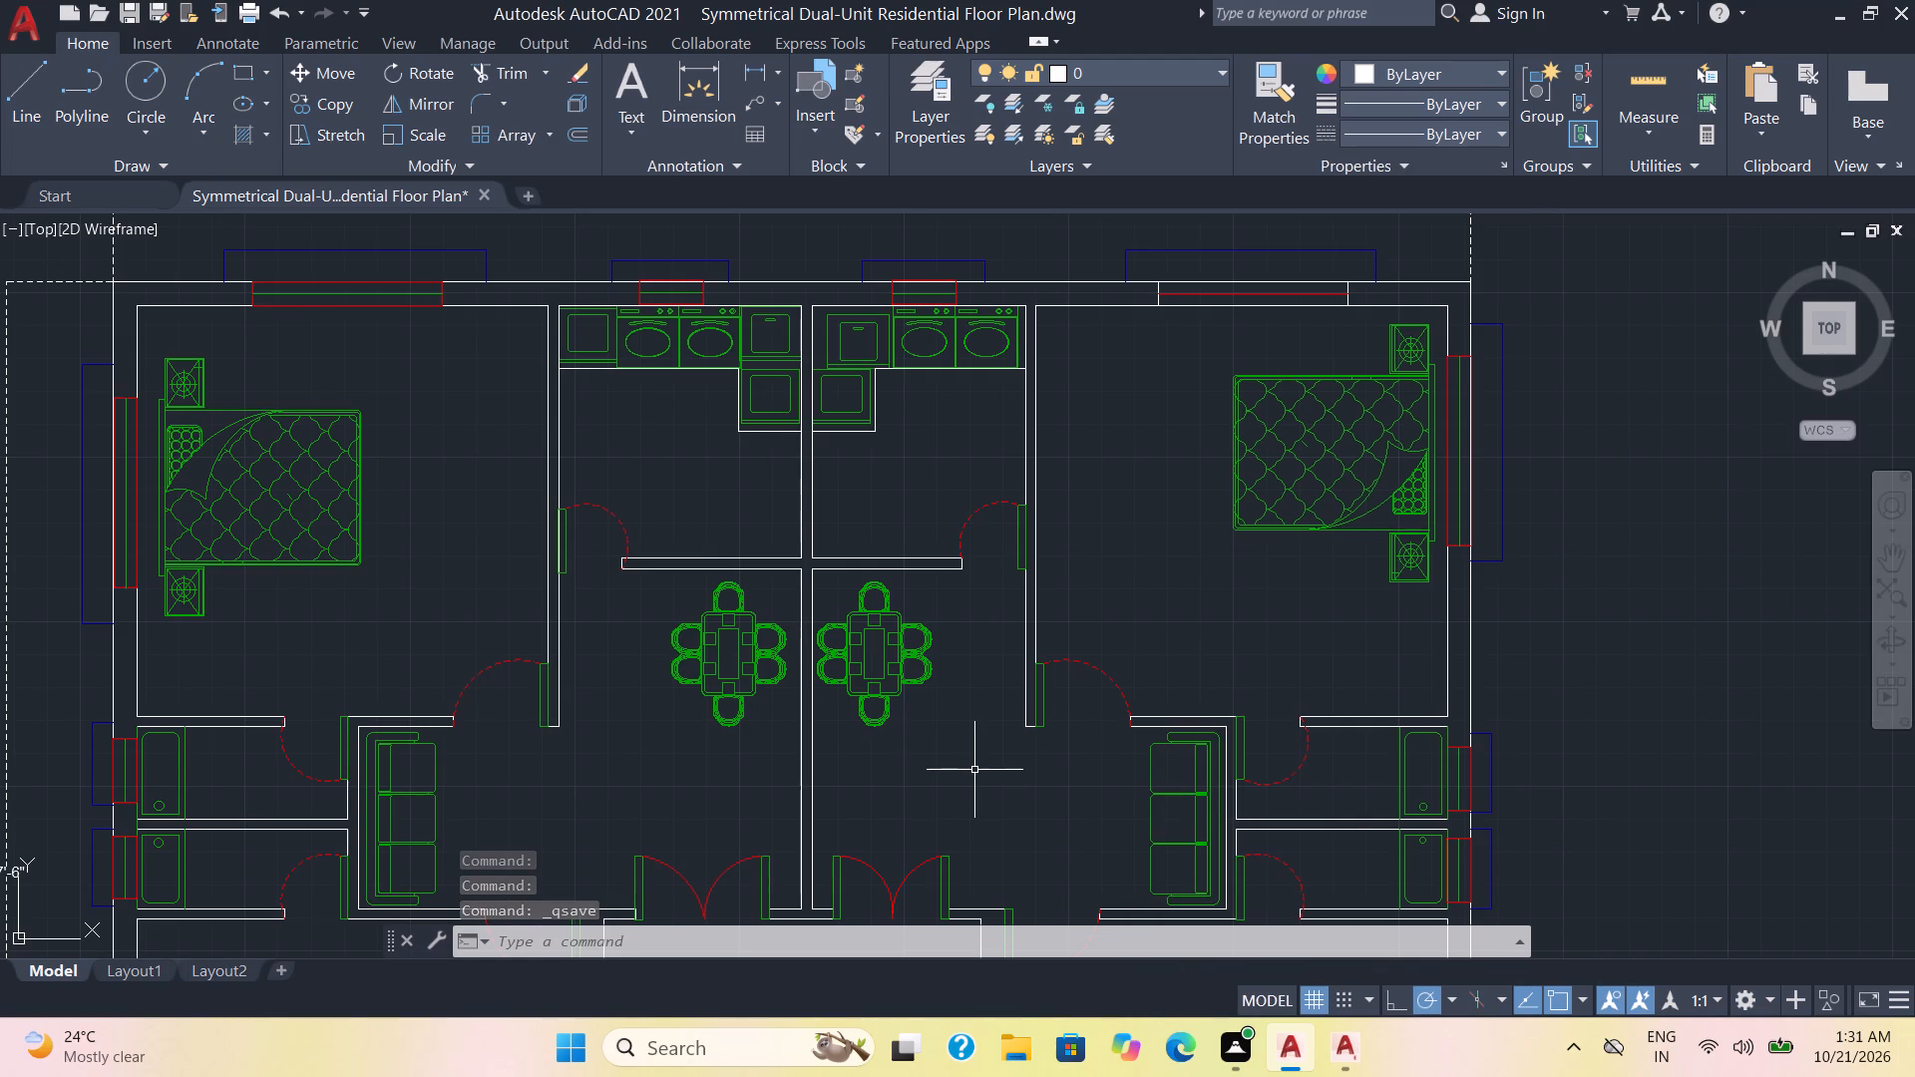
key("ctrl+s")
Turn off command log recording with LOGFILEOFF.
key("l")
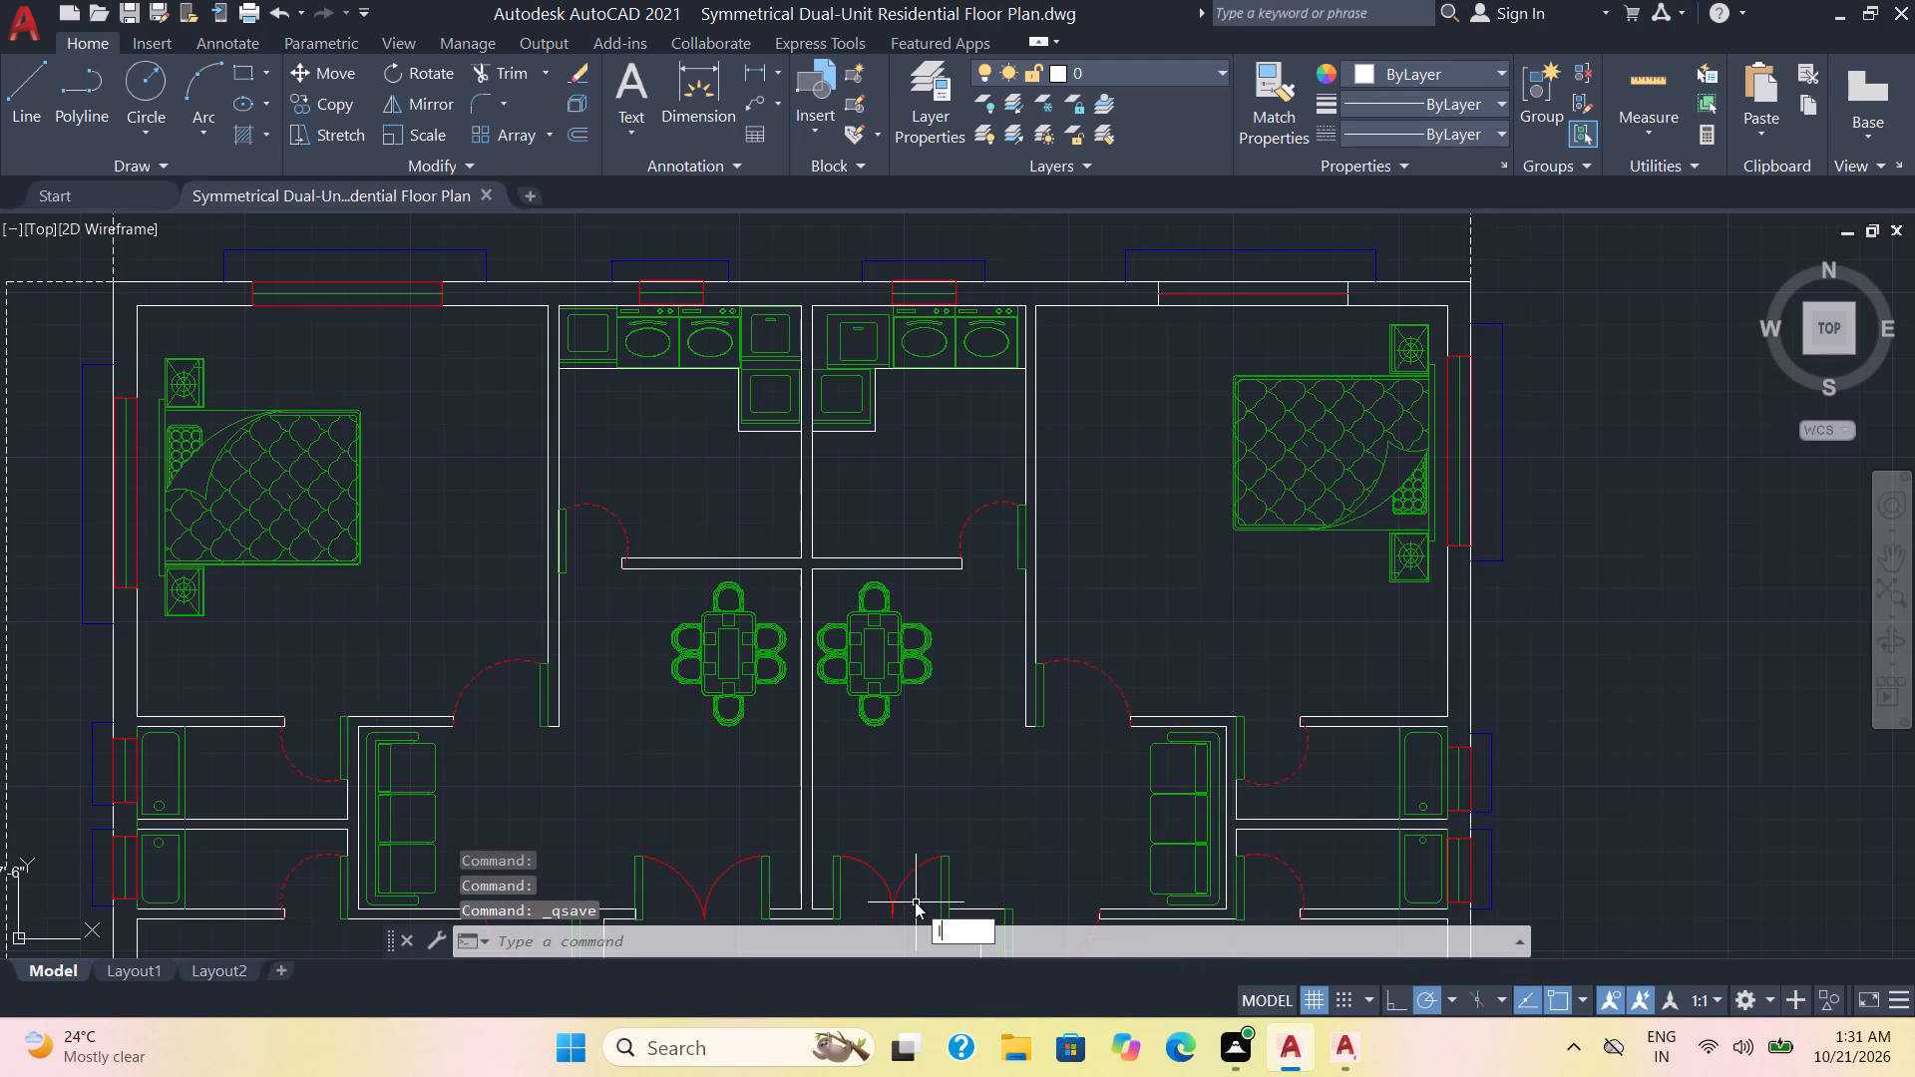
key("o")
type("gf")
type("ileo")
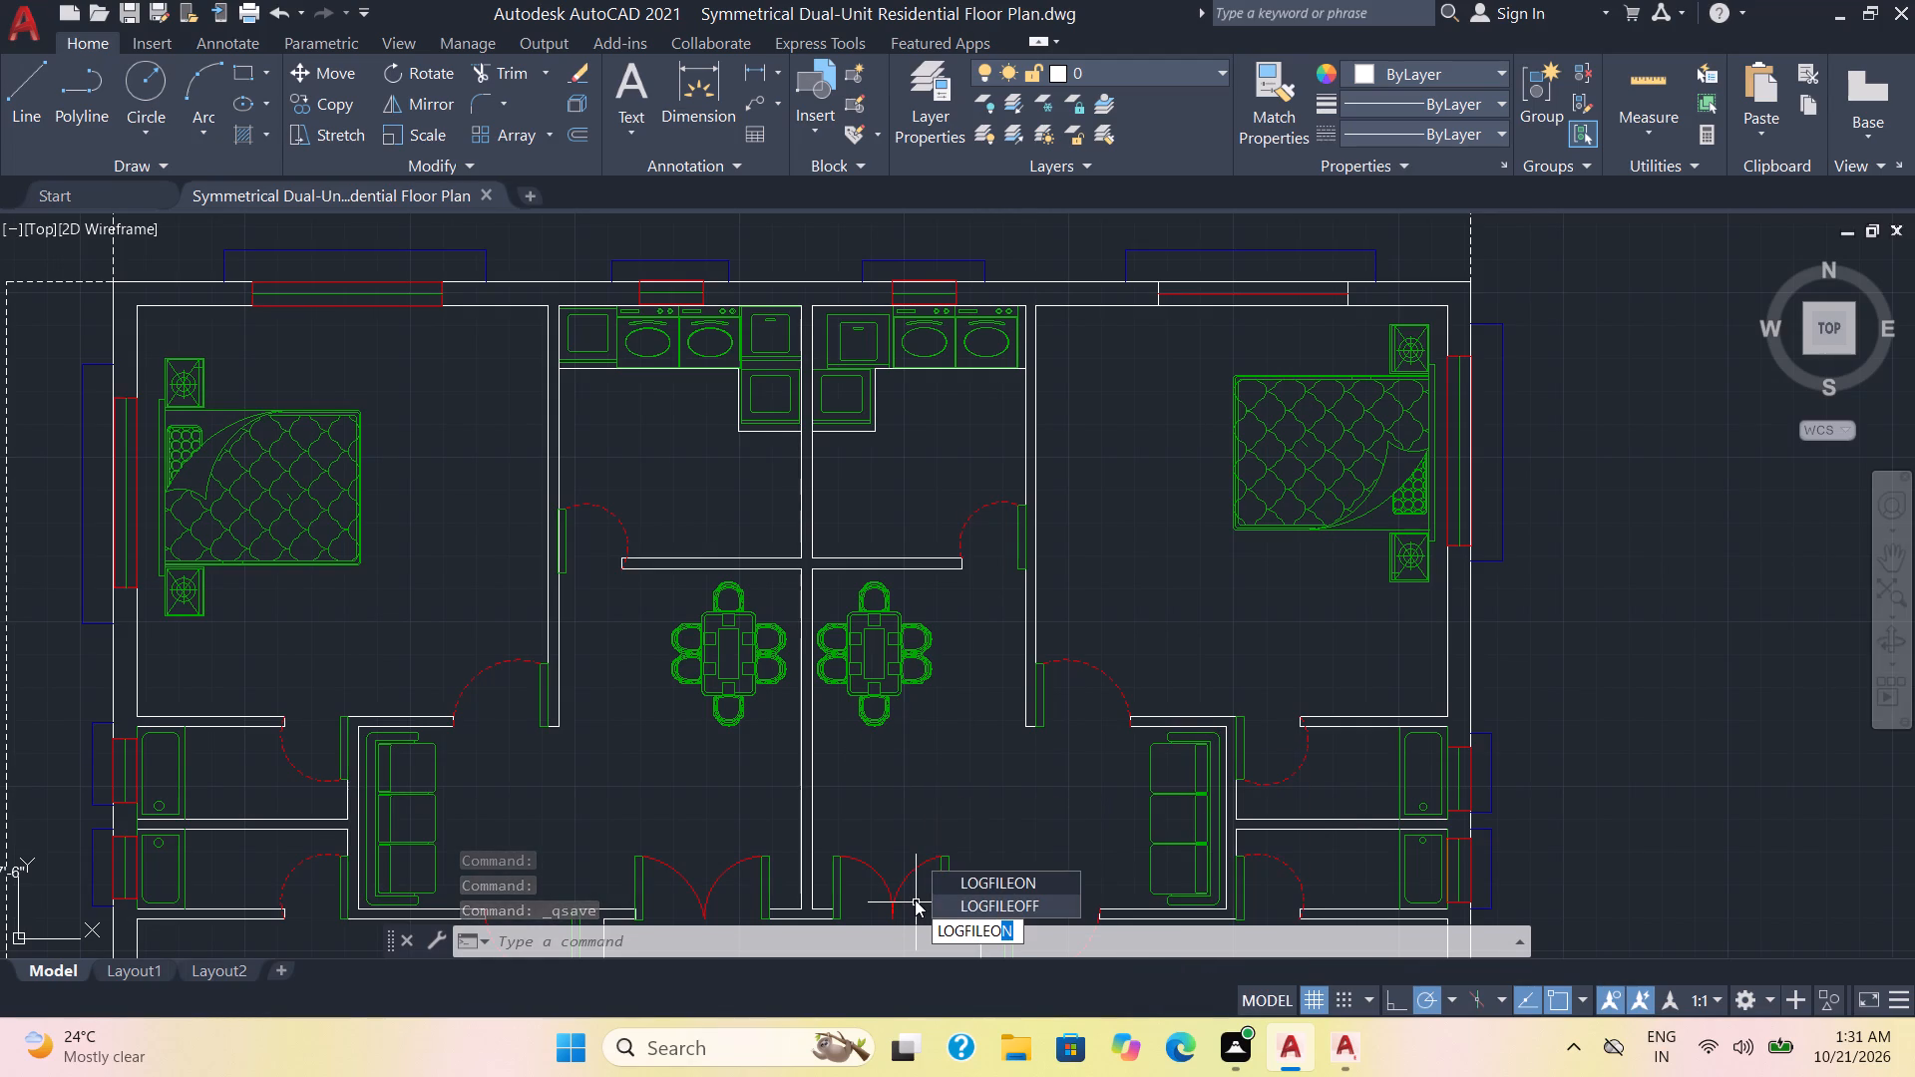
type("ff")
key("Return")
scroll(1164, 1040, "down", 2)
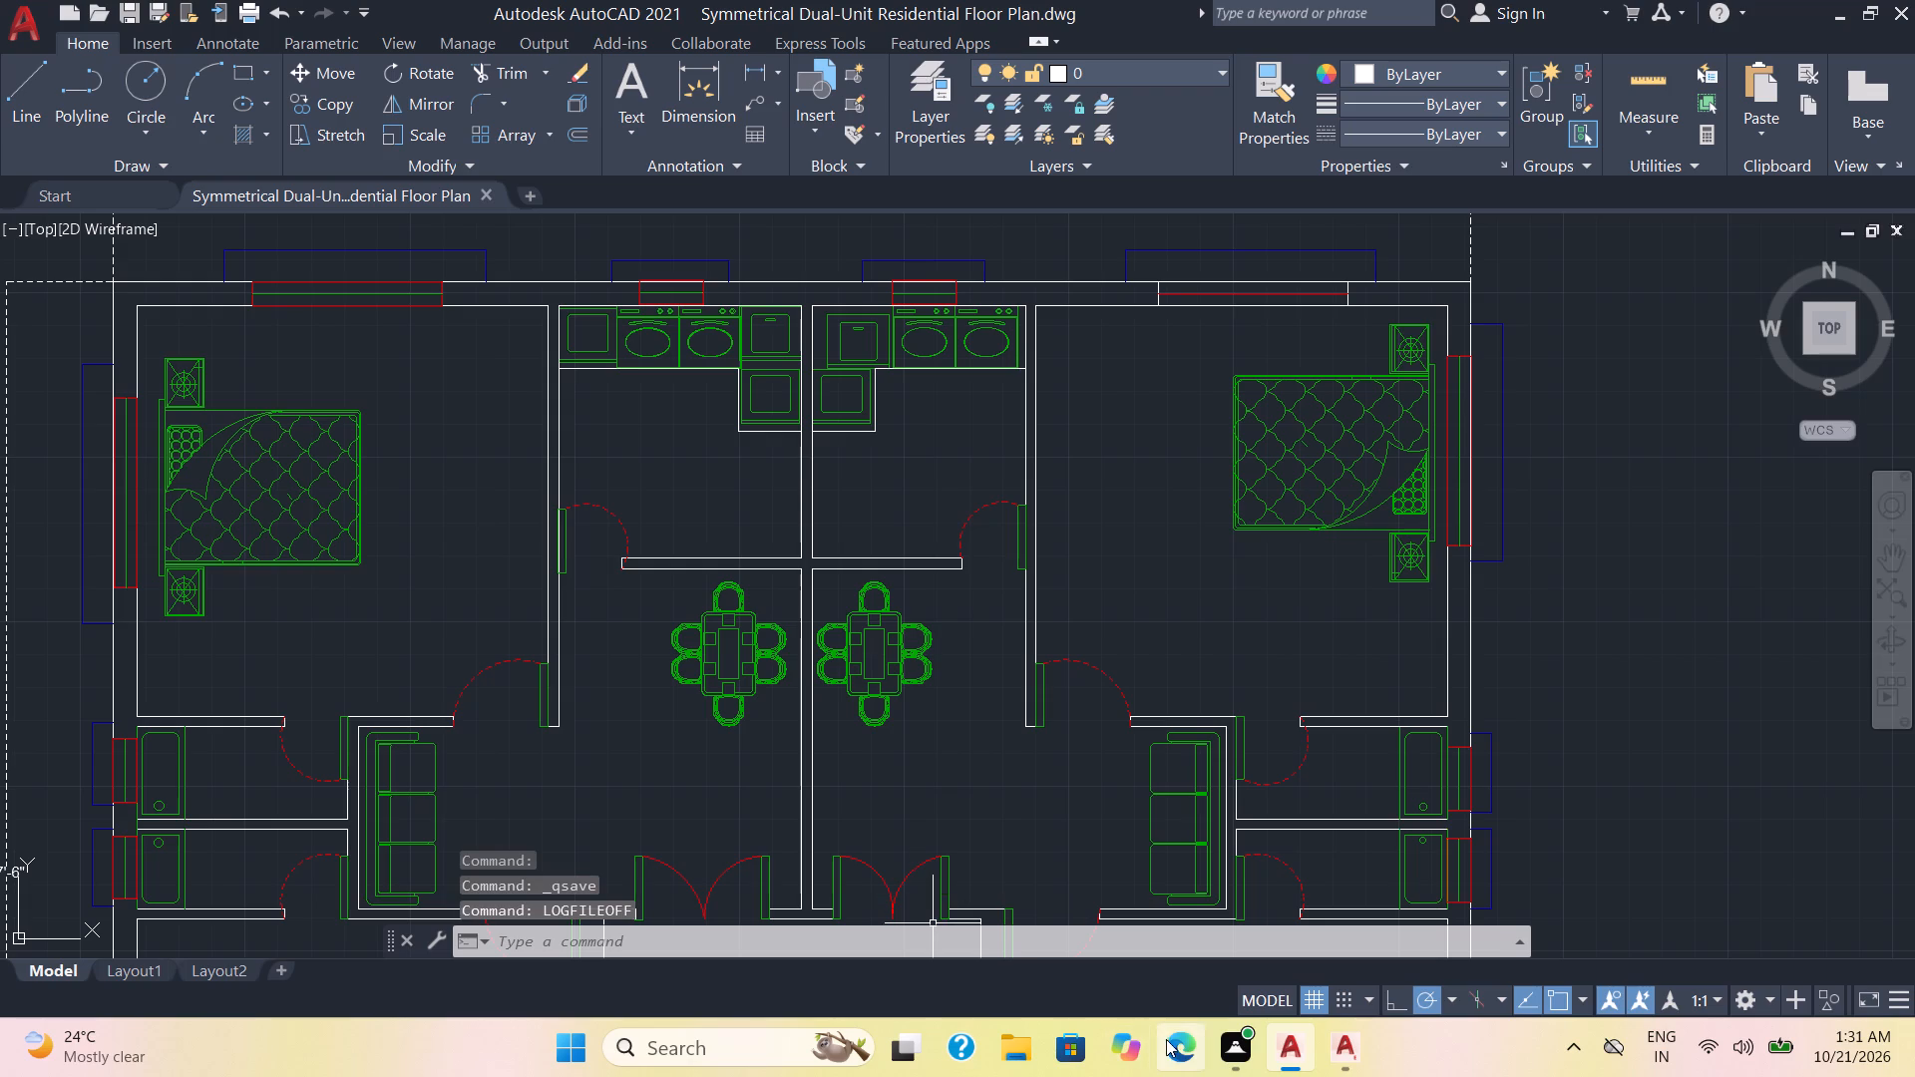